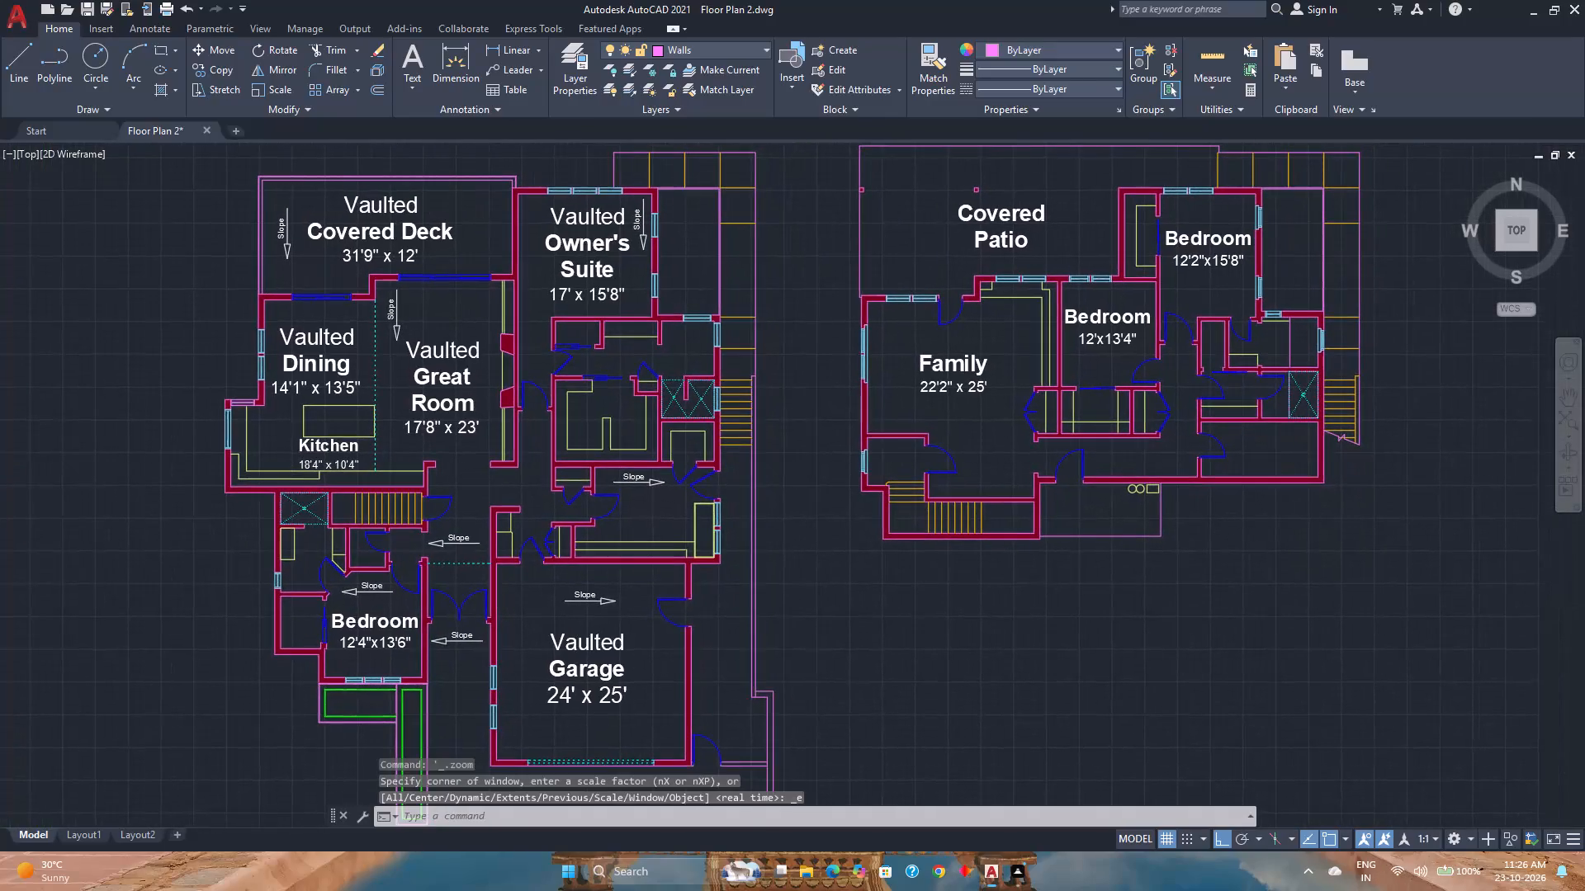
Examine both floor plans, focusing on the walls around the Vaulted Covered Deck and the Vaulted Owner's Suite.
{"action": "scroll", "coordinate": [793, 485], "scroll_direction": "up", "scroll_amount": 1}
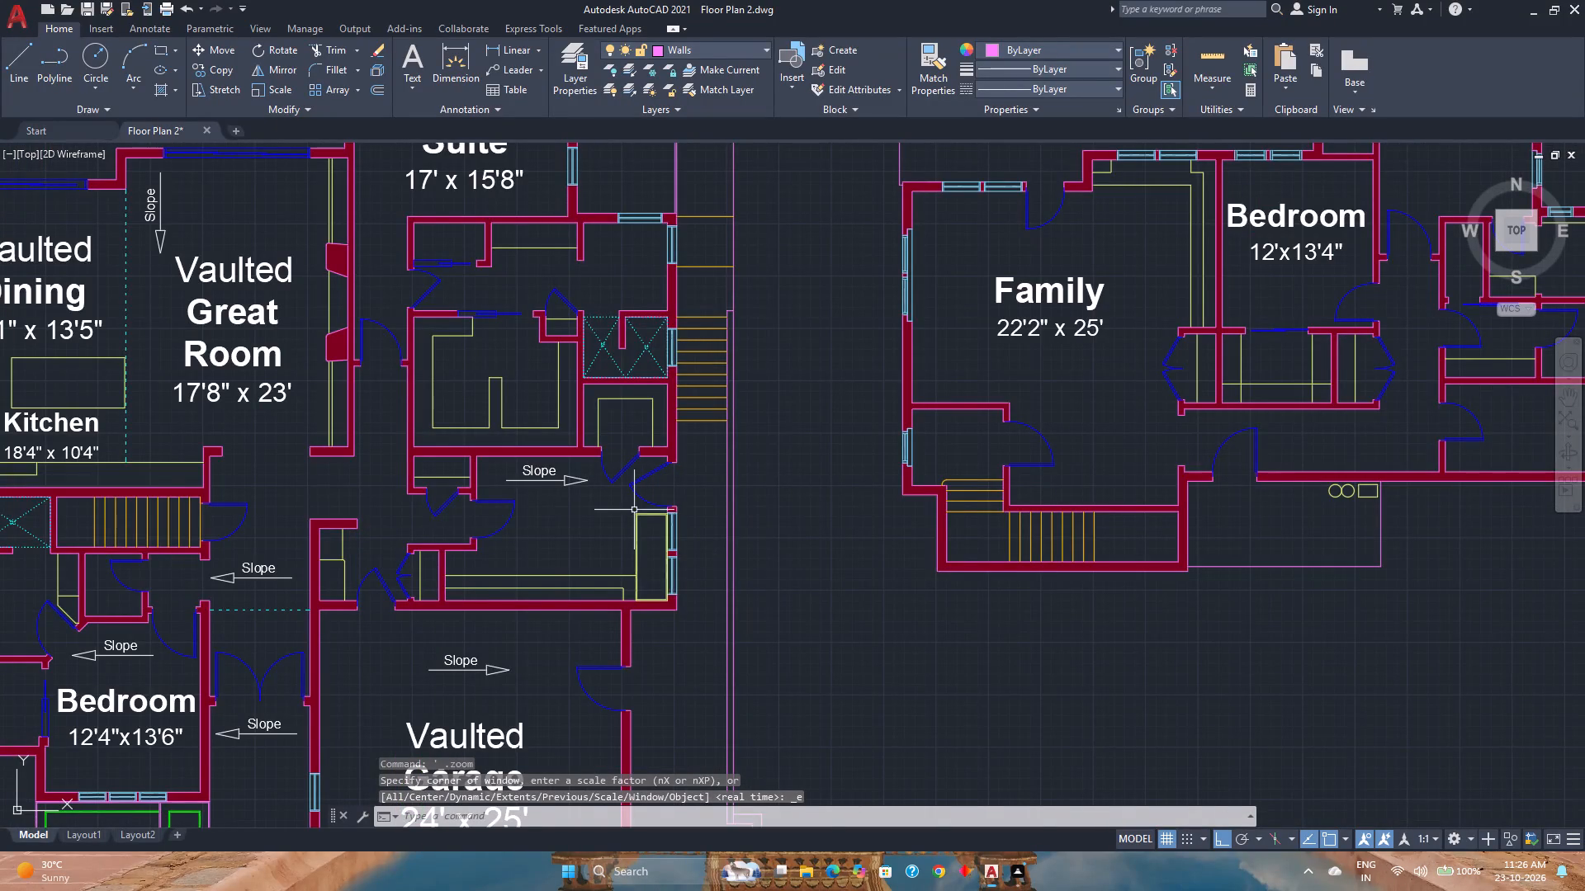
{"action": "scroll", "coordinate": [858, 621], "scroll_direction": "down", "scroll_amount": 2}
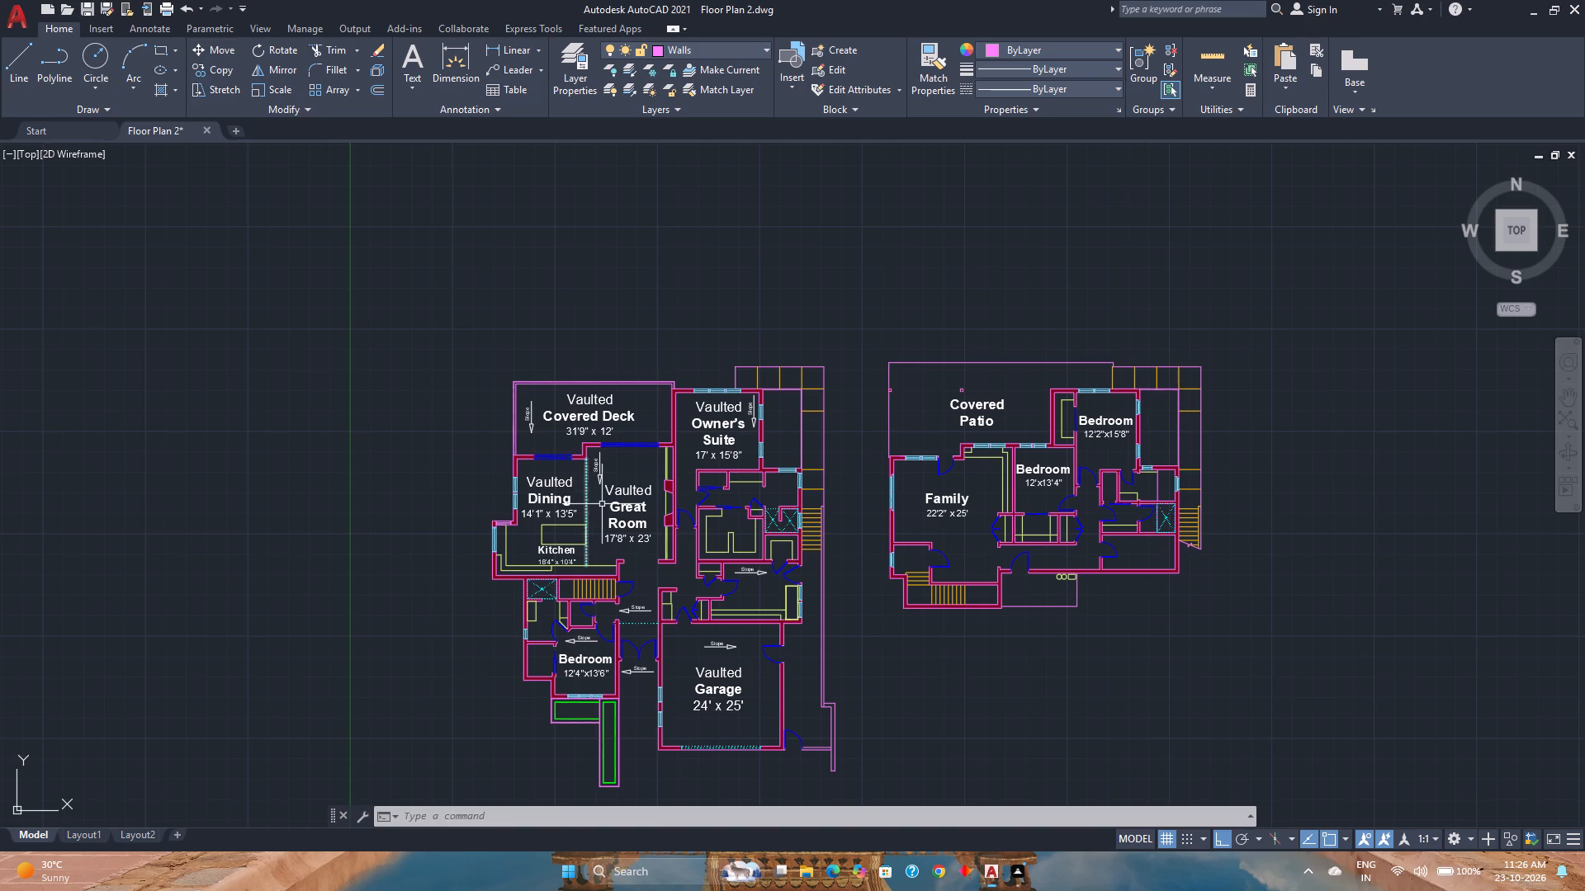
{"action": "scroll", "coordinate": [651, 441], "scroll_direction": "up", "scroll_amount": 2}
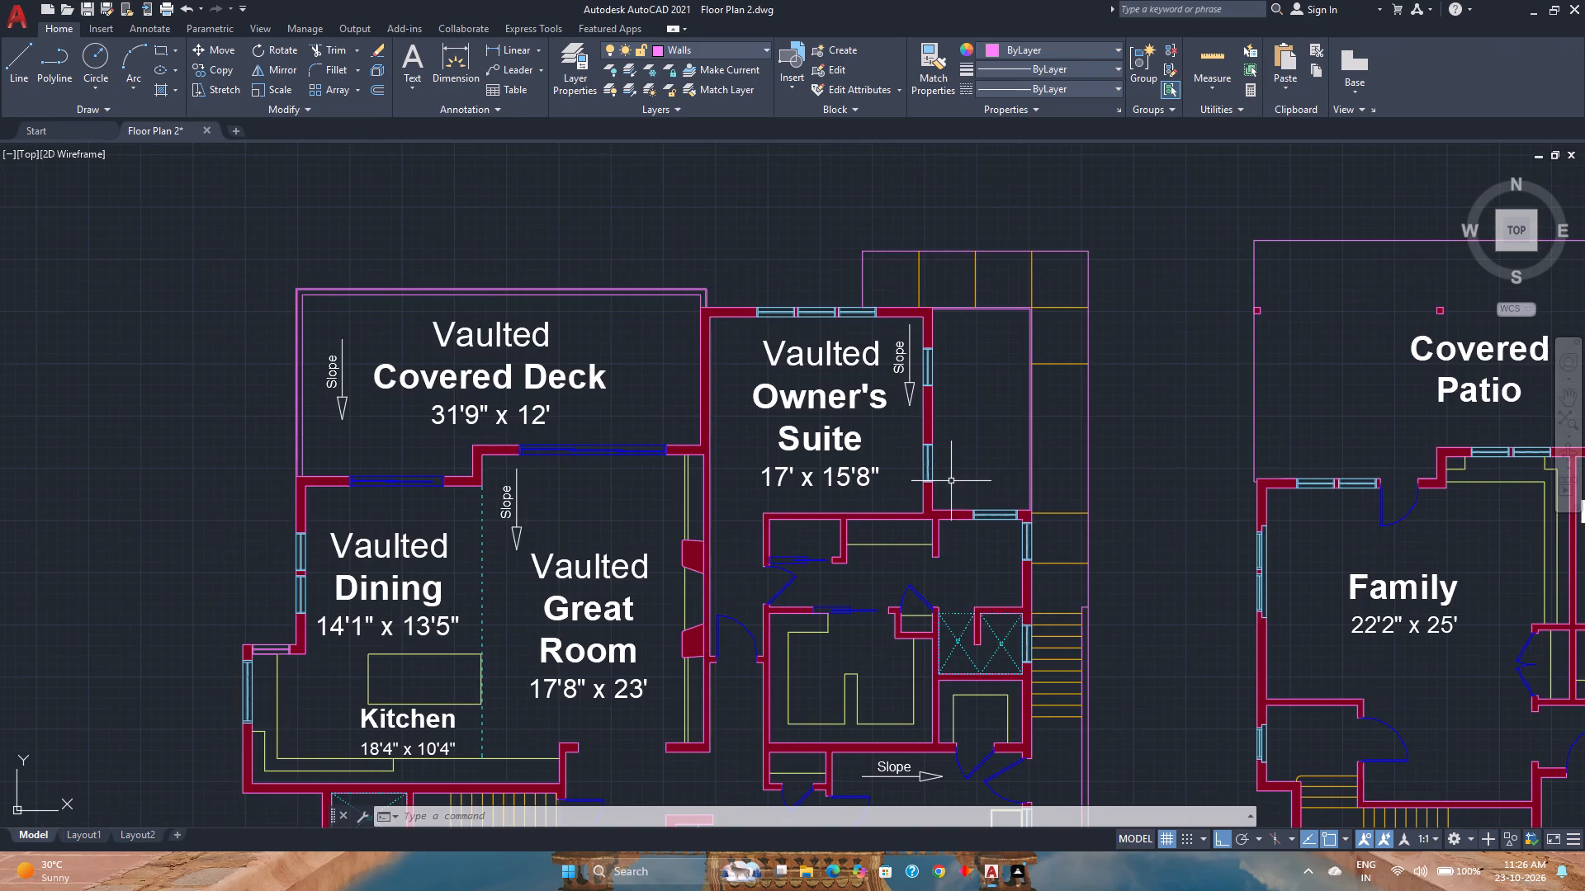
{"action": "scroll", "coordinate": [951, 481], "scroll_direction": "down", "scroll_amount": 2}
{"action": "scroll", "coordinate": [957, 503], "scroll_direction": "up", "scroll_amount": 1}
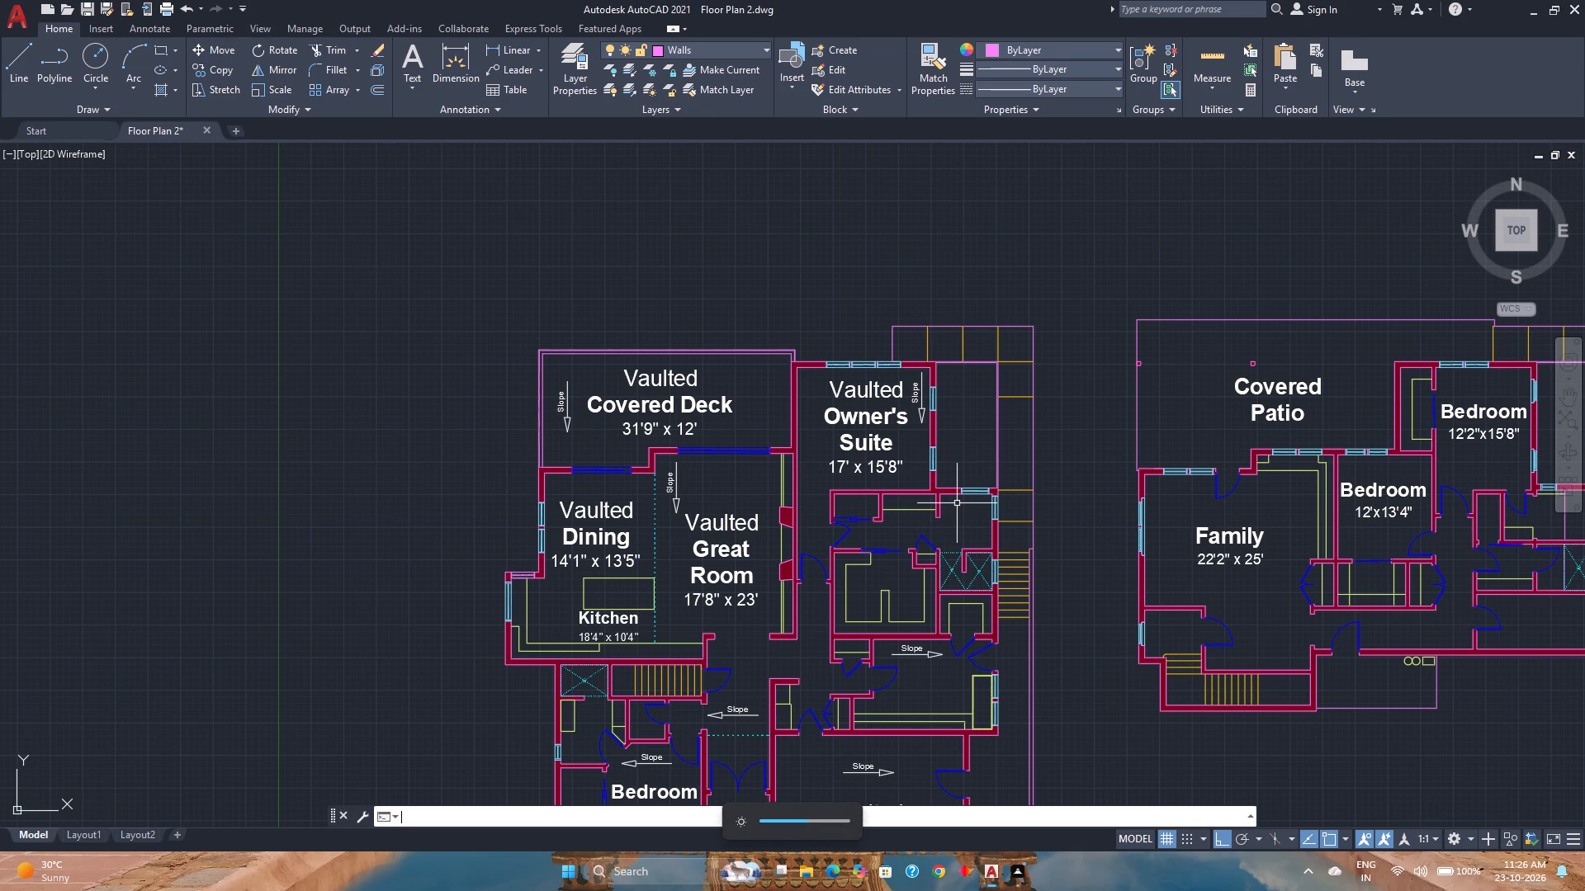
{"action": "scroll", "coordinate": [968, 490], "scroll_direction": "down", "scroll_amount": 1}
{"action": "middle_click_drag", "start_coordinate": [1067, 573], "coordinate": [739, 436]}
{"action": "middle_click", "coordinate": [739, 436]}
{"action": "middle_click", "coordinate": [739, 436]}
{"action": "middle_click", "coordinate": [739, 436]}
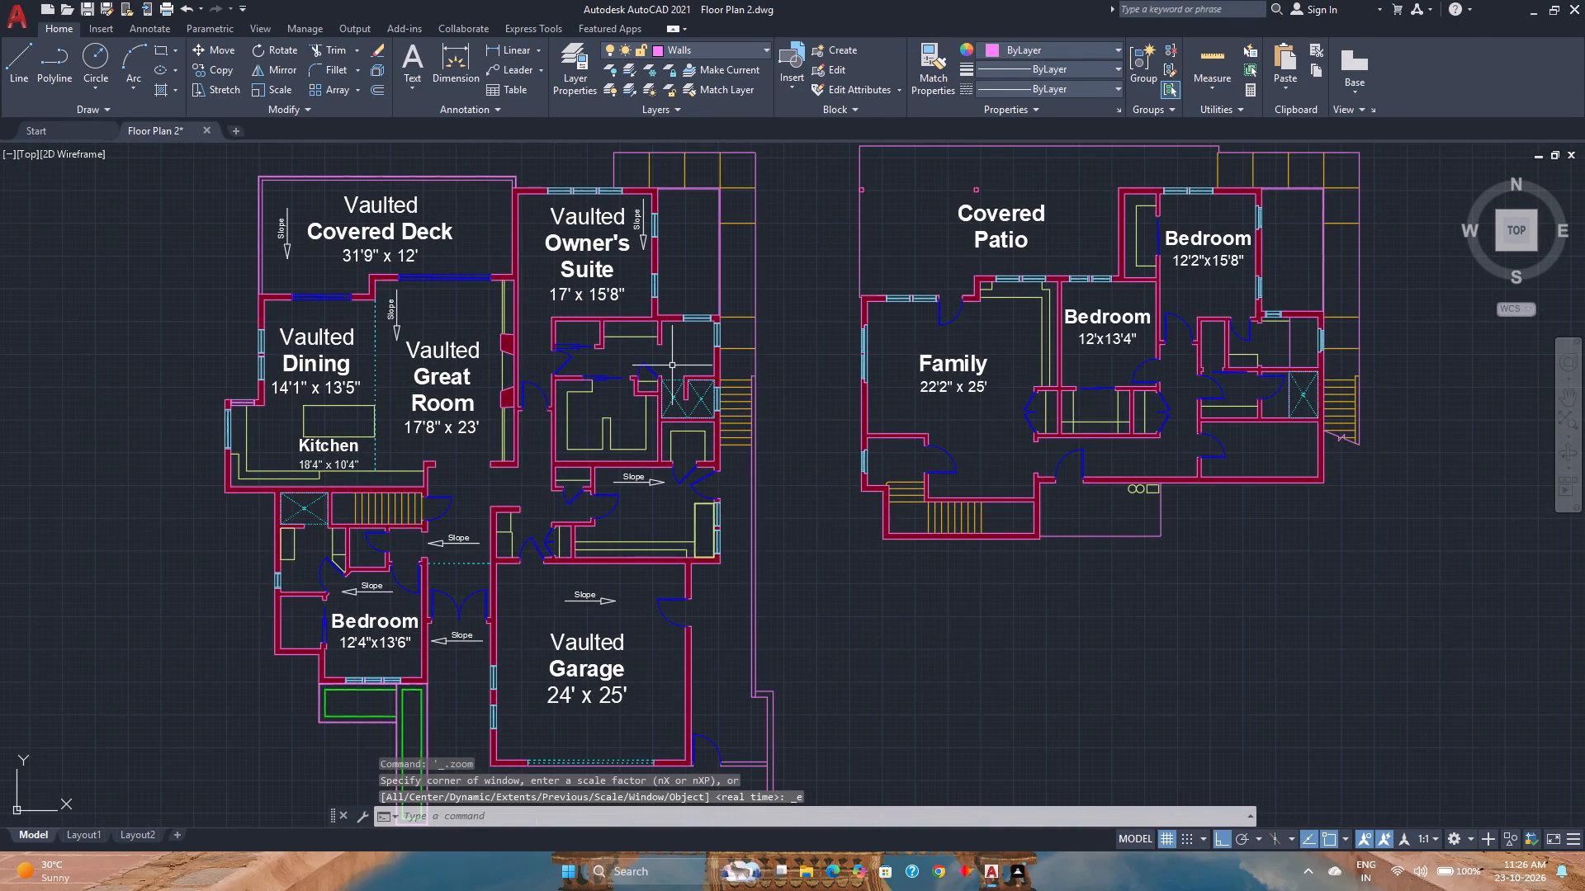
{"action": "scroll", "coordinate": [672, 365], "scroll_direction": "down", "scroll_amount": 1}
{"action": "scroll", "coordinate": [551, 311], "scroll_direction": "up", "scroll_amount": 2}
{"action": "middle_click_drag", "start_coordinate": [553, 313], "coordinate": [669, 480]}
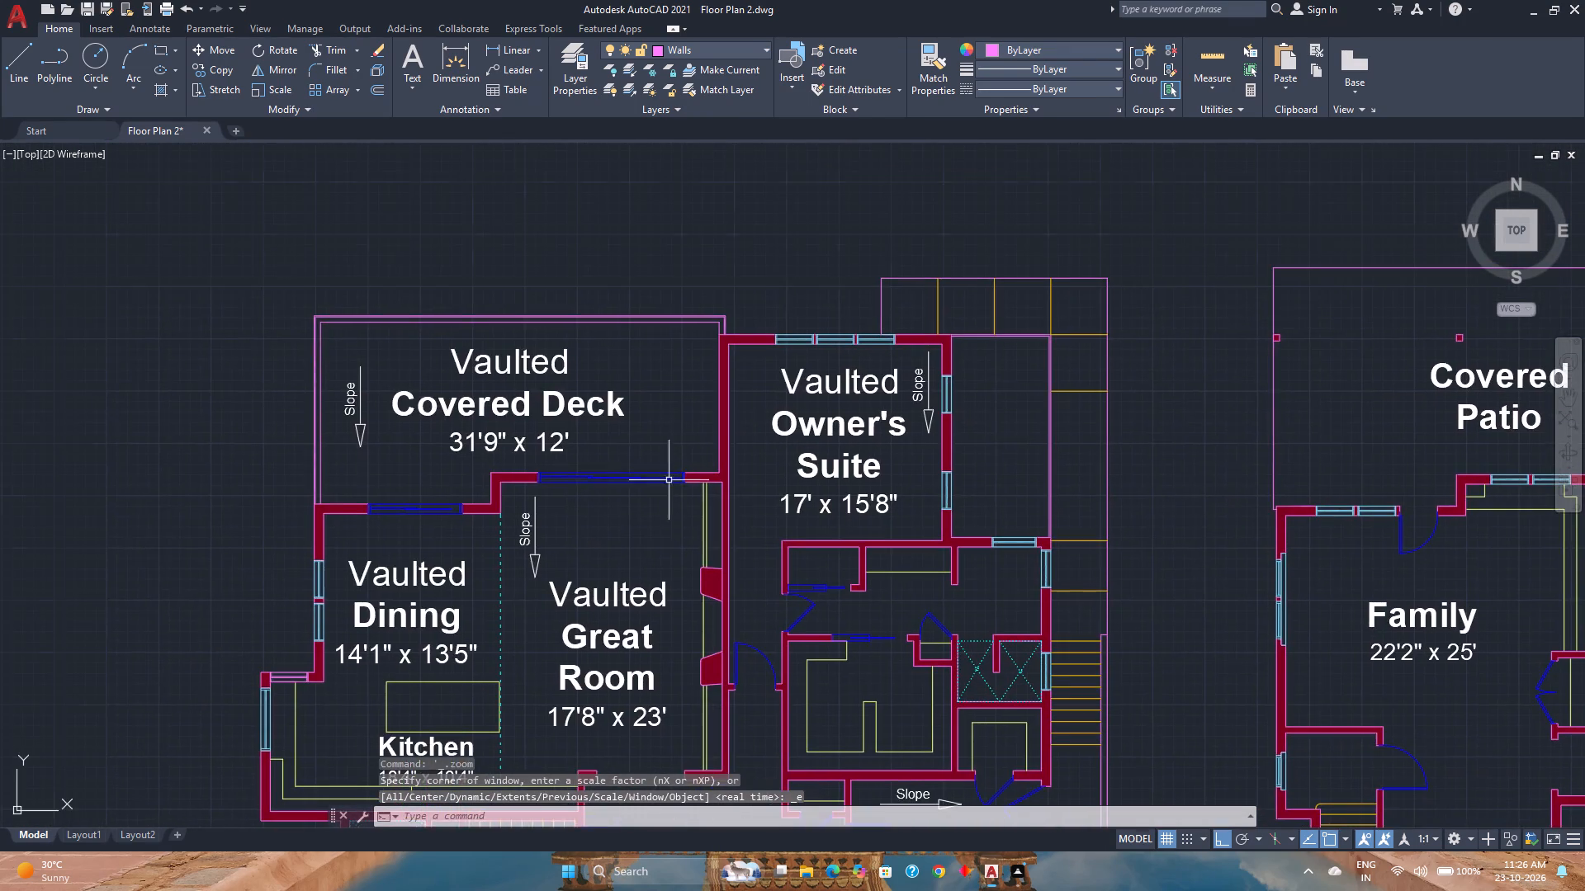
{"action": "scroll", "coordinate": [602, 470], "scroll_direction": "up", "scroll_amount": 2}
{"action": "scroll", "coordinate": [612, 484], "scroll_direction": "down", "scroll_amount": 2}
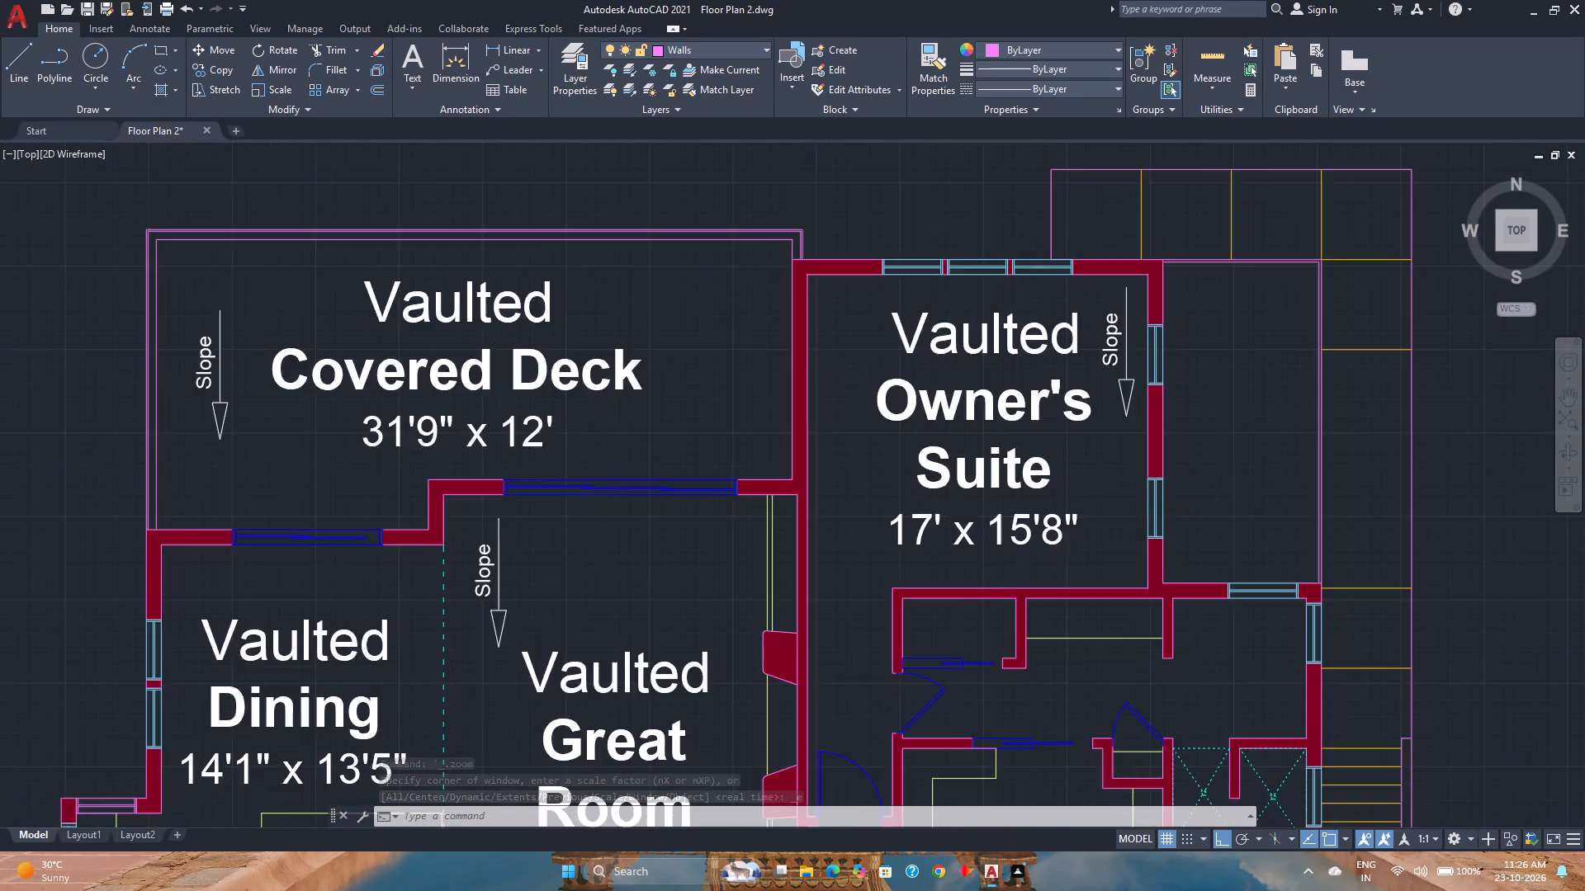
{"action": "scroll", "coordinate": [512, 324], "scroll_direction": "up", "scroll_amount": 2}
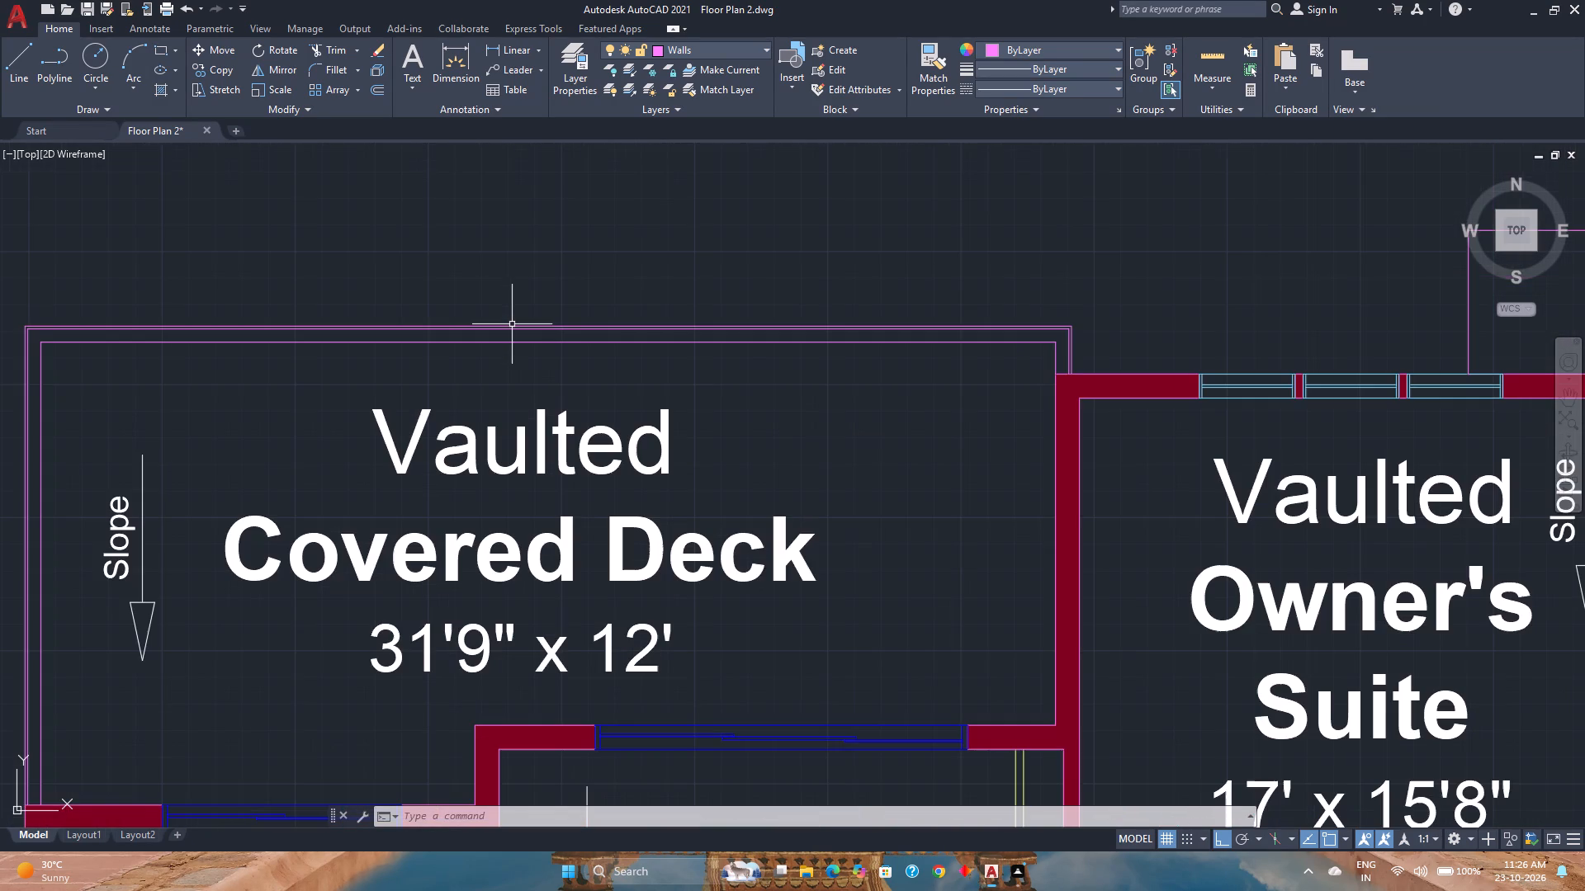
{"action": "scroll", "coordinate": [512, 324], "scroll_direction": "up", "scroll_amount": 2}
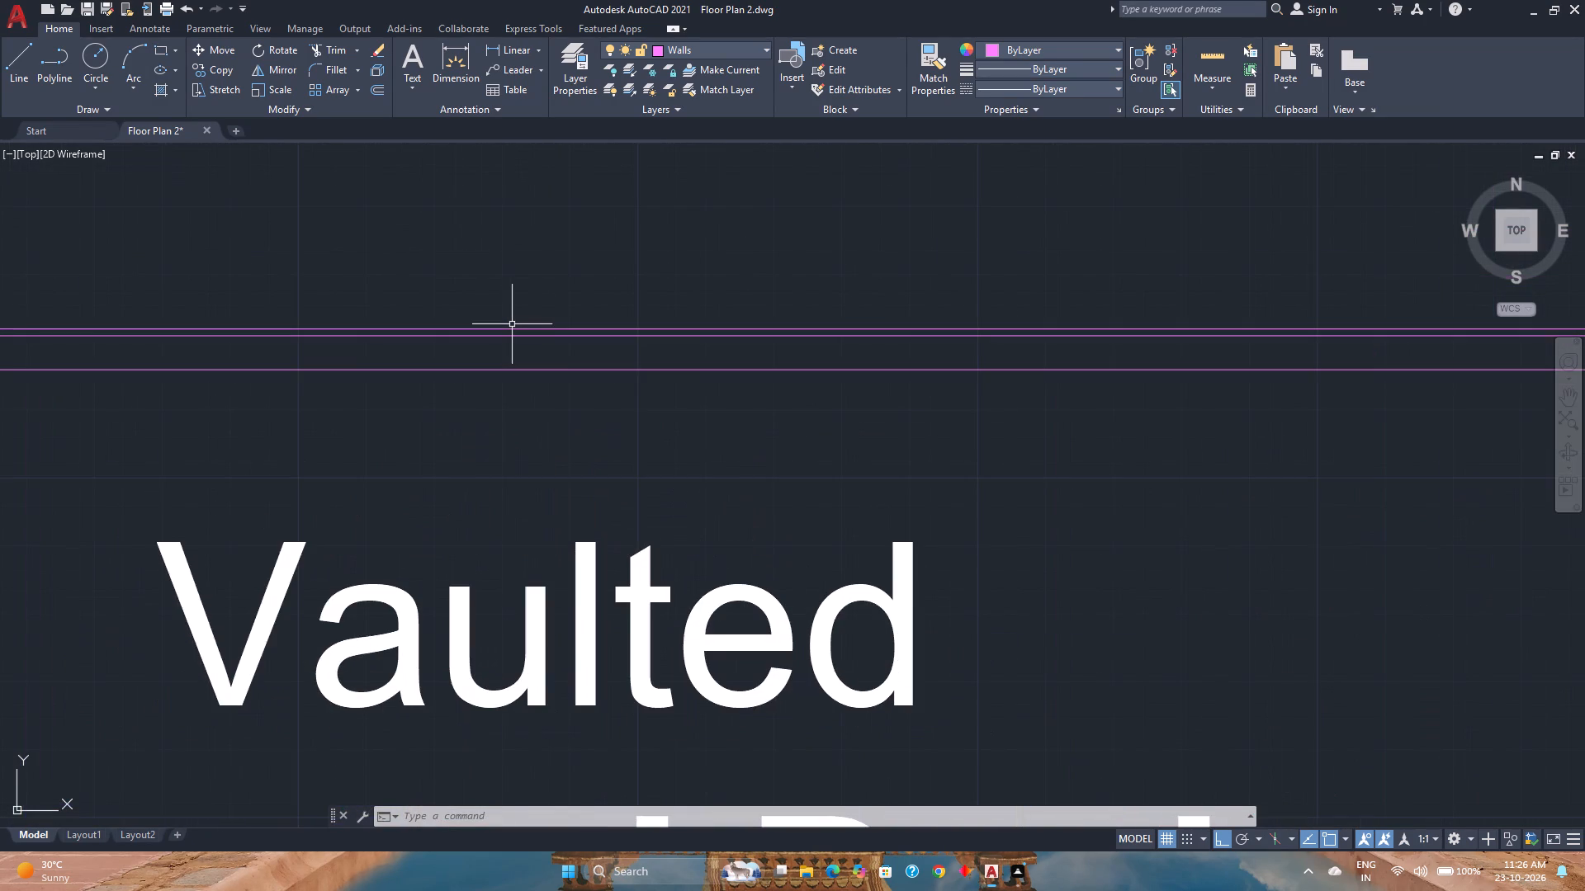
{"action": "scroll", "coordinate": [622, 445], "scroll_direction": "down", "scroll_amount": 3}
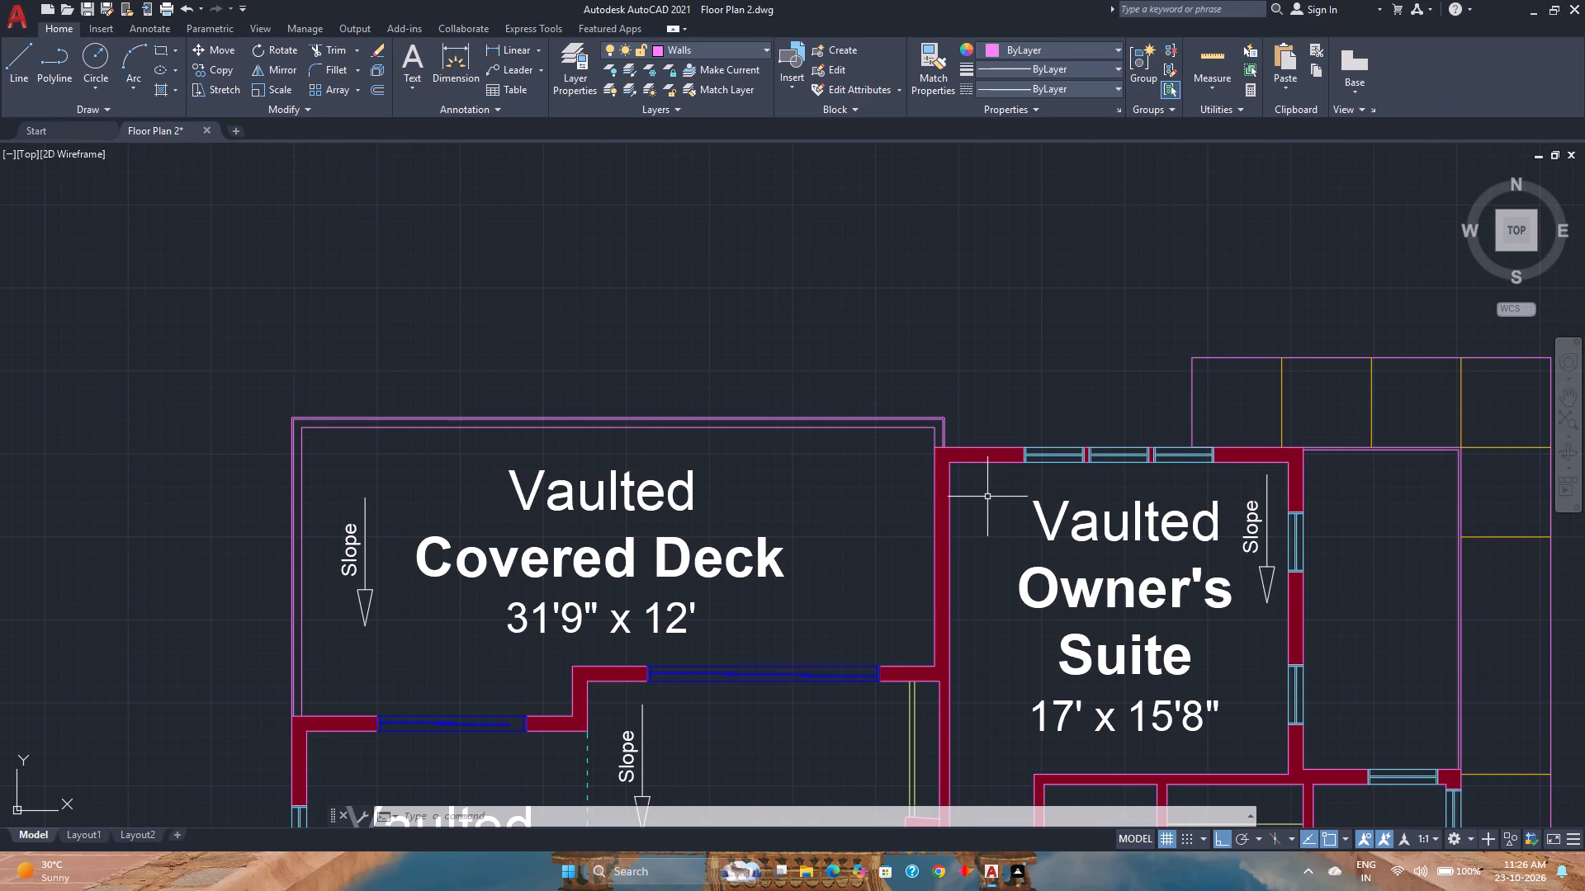
{"action": "scroll", "coordinate": [987, 497], "scroll_direction": "down", "scroll_amount": 3}
{"action": "middle_click_drag", "start_coordinate": [987, 497], "coordinate": [952, 469]}
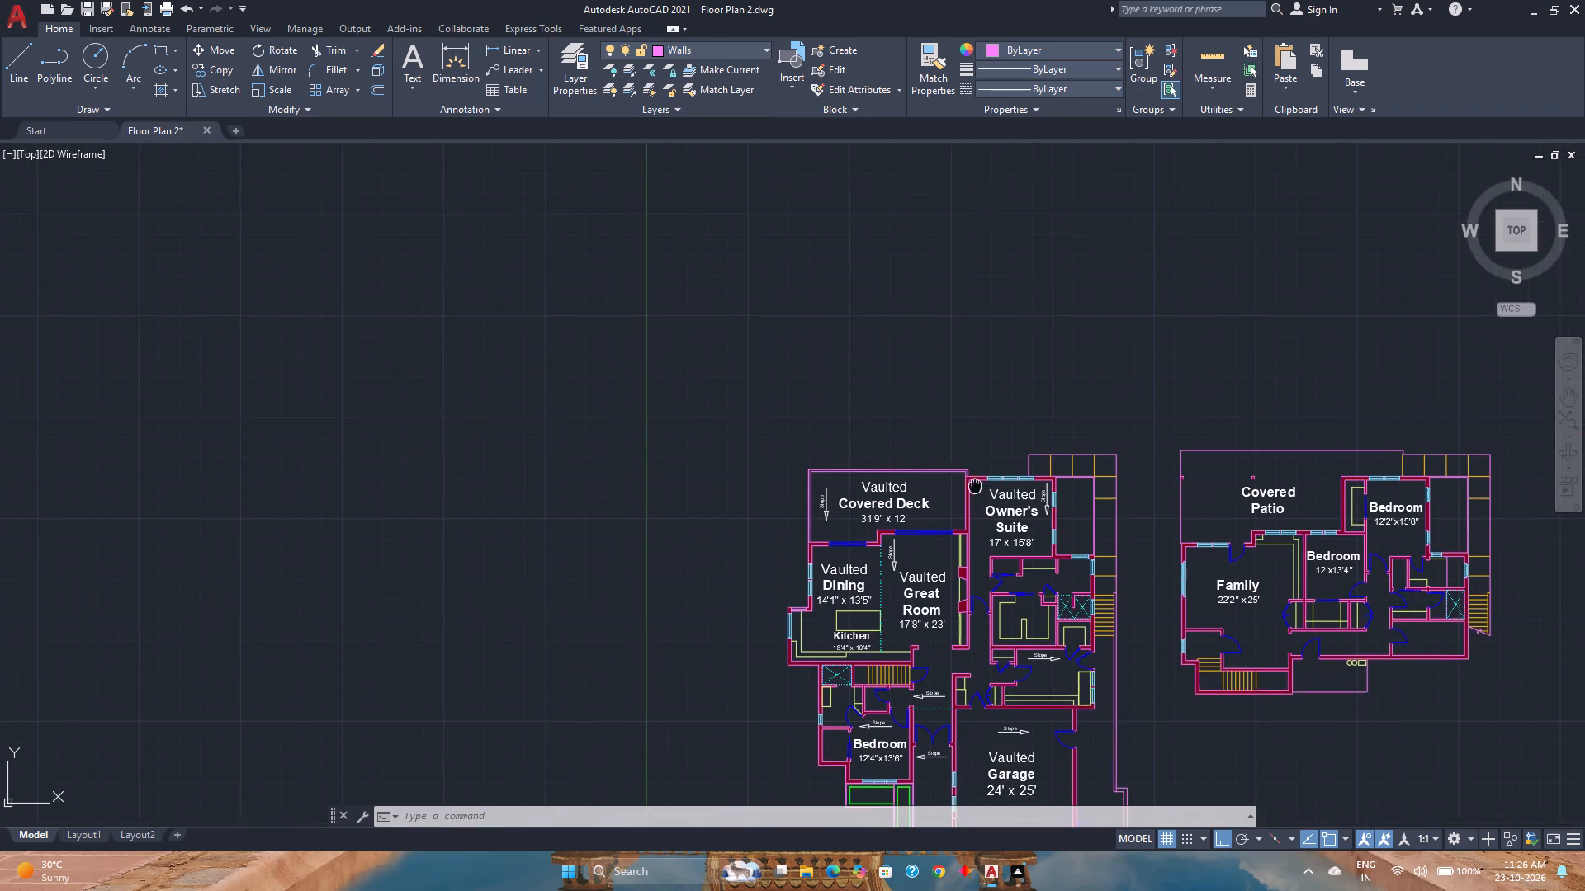
{"action": "middle_click_drag", "start_coordinate": [952, 469], "coordinate": [901, 434]}
{"action": "middle_click", "coordinate": [901, 434]}
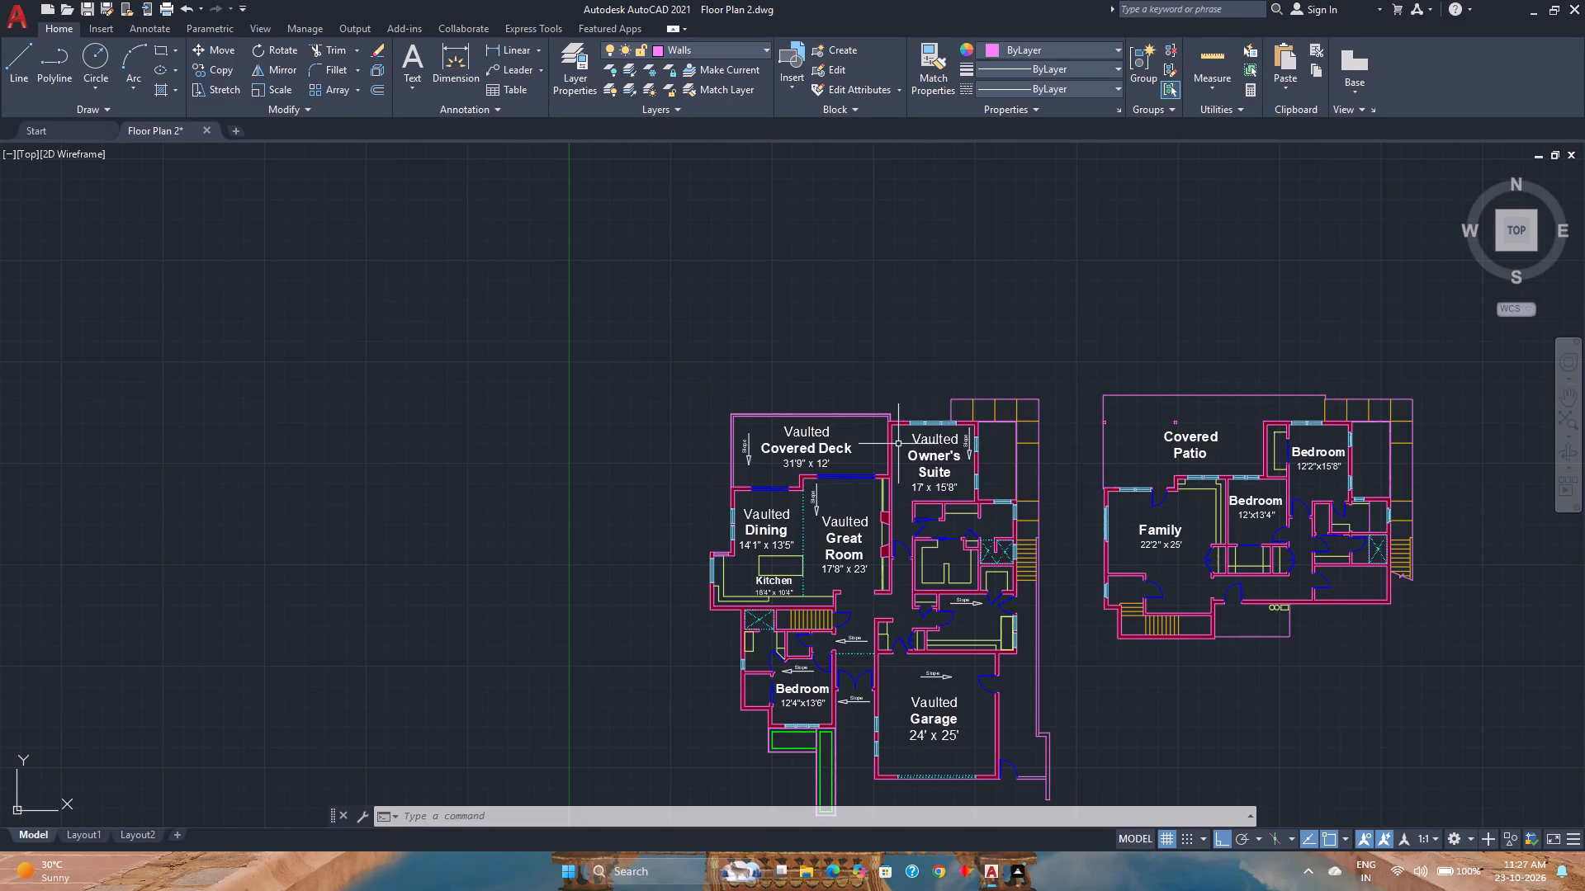
Delete the solid red wall hatch from the floor plan containing the Covered Deck, Owner's Suite and Garage.
{"action": "scroll", "coordinate": [898, 444], "scroll_direction": "up", "scroll_amount": 3}
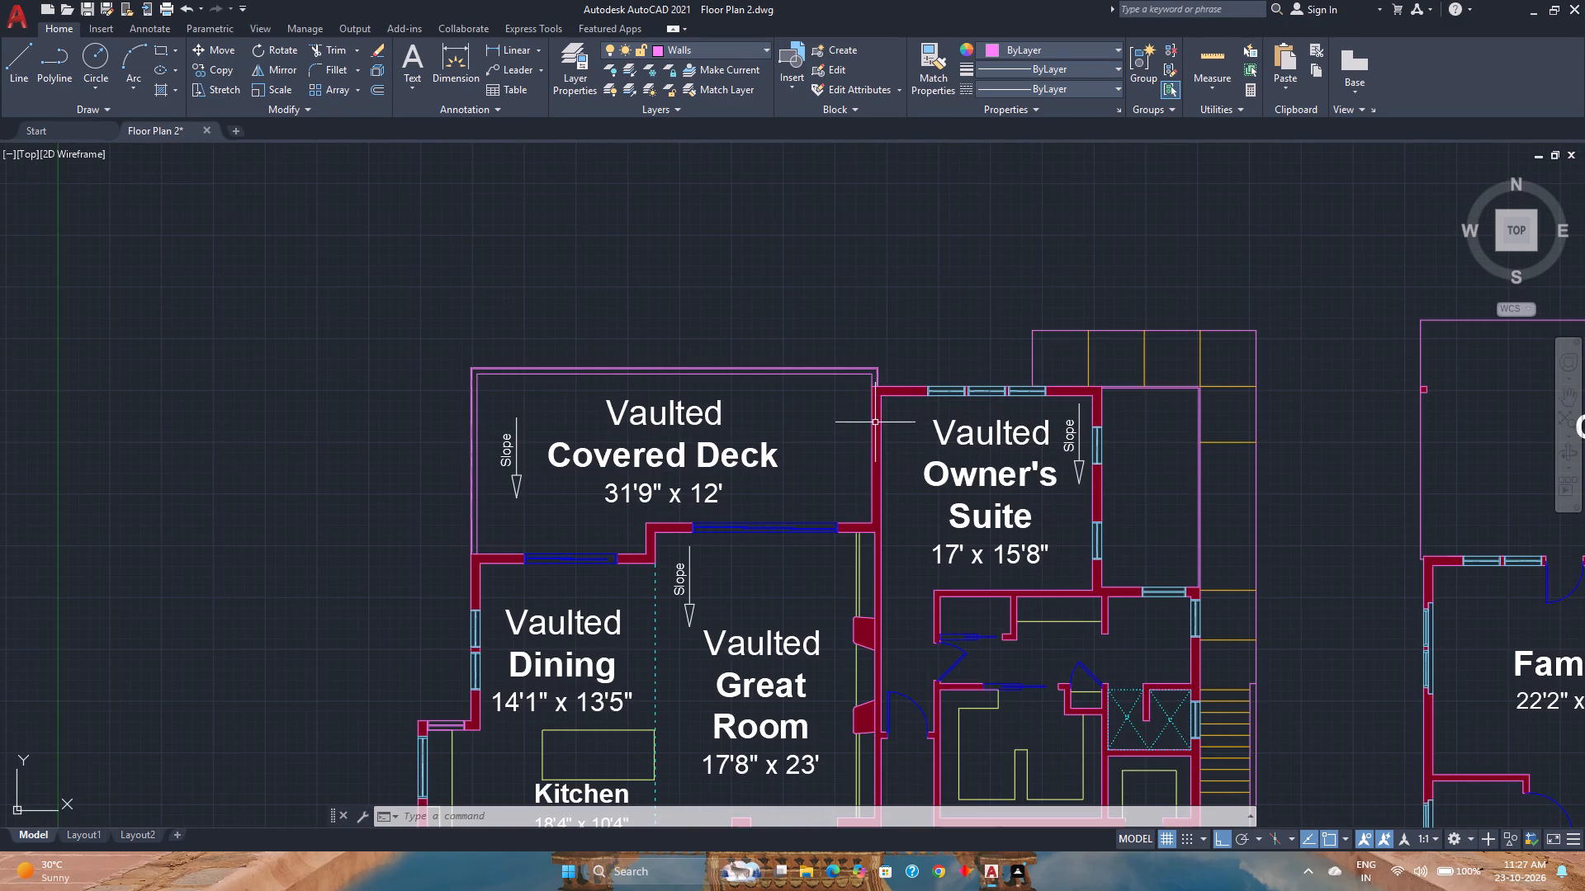
{"action": "left_click", "coordinate": [875, 423]}
{"action": "scroll", "coordinate": [860, 452], "scroll_direction": "down", "scroll_amount": 2}
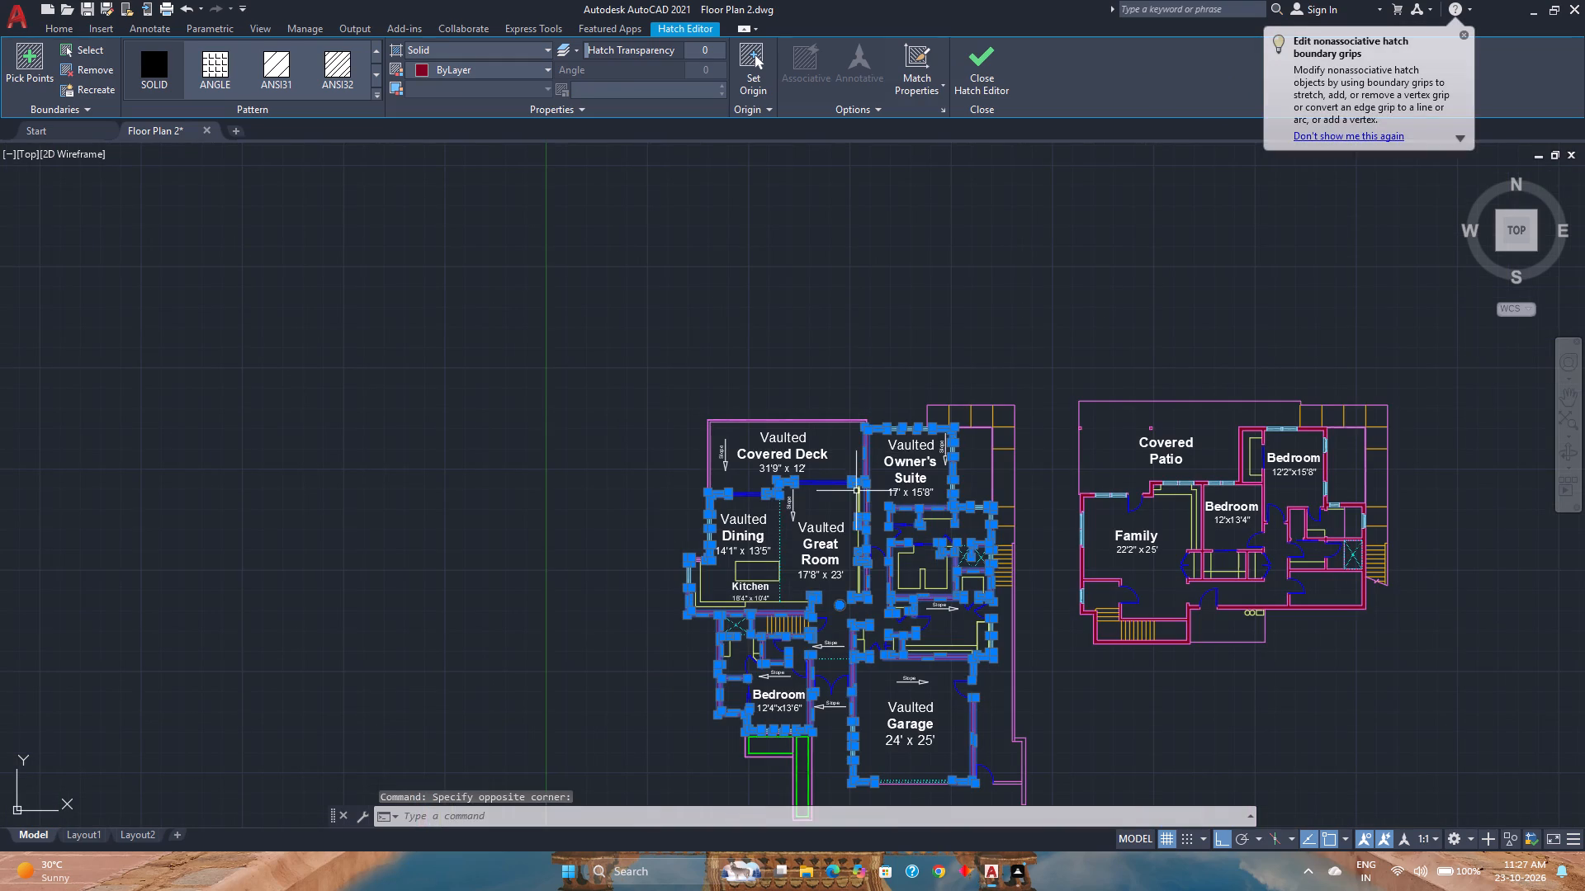
{"action": "key", "text": "Delete"}
Draw a line across the wall between Covered Deck and Owner's Suite, from the suite's inner upper-left corner to the deck-side wall line.
{"action": "scroll", "coordinate": [887, 440], "scroll_direction": "up", "scroll_amount": 4}
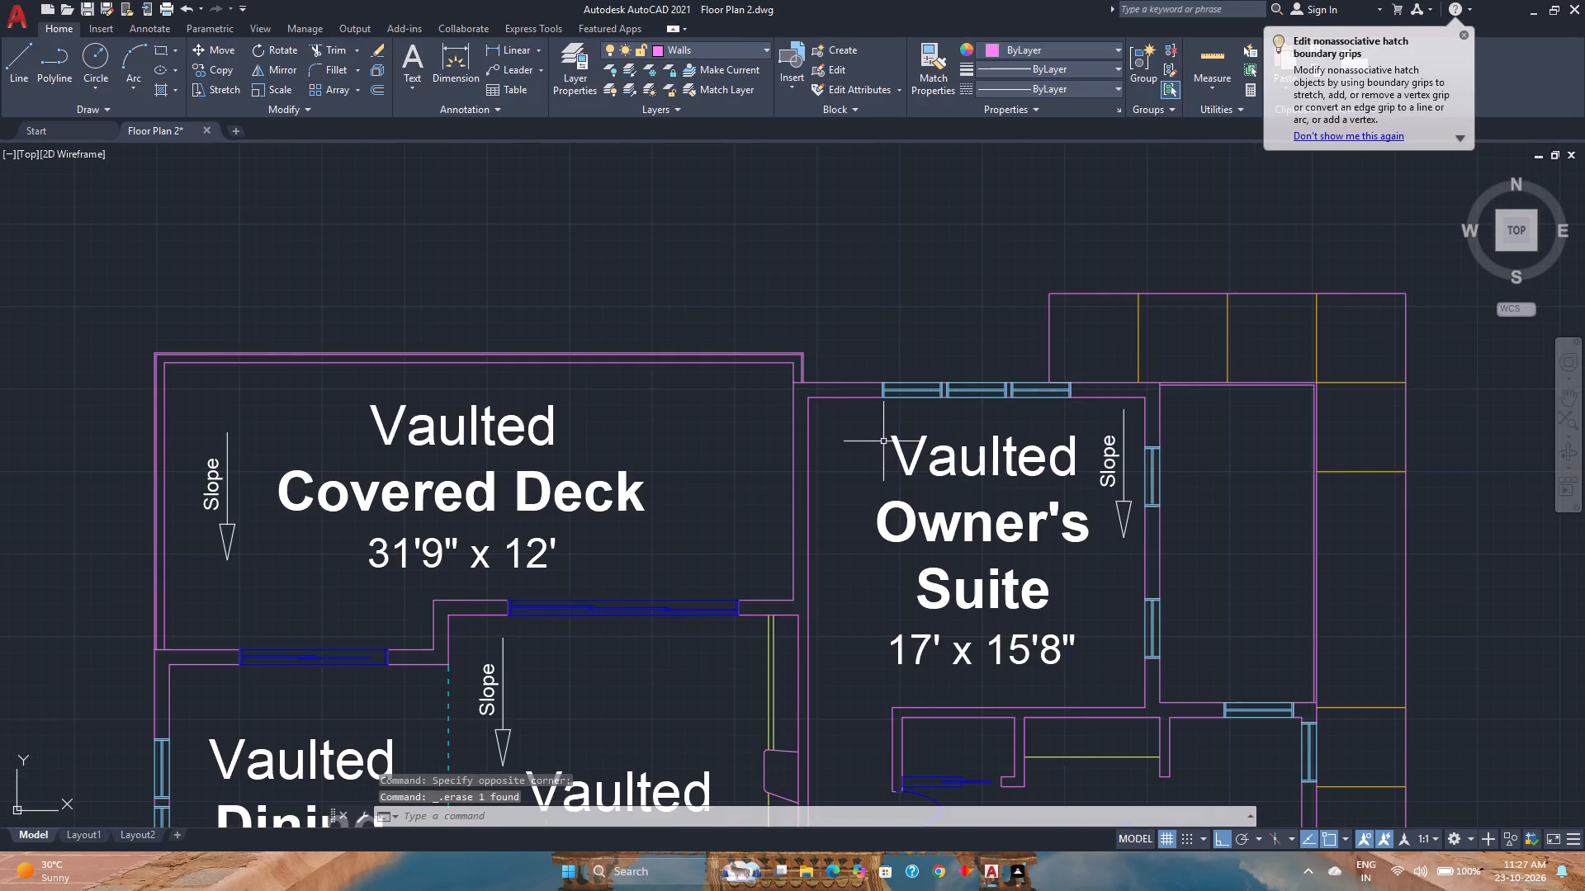
{"action": "scroll", "coordinate": [830, 434], "scroll_direction": "up", "scroll_amount": 2}
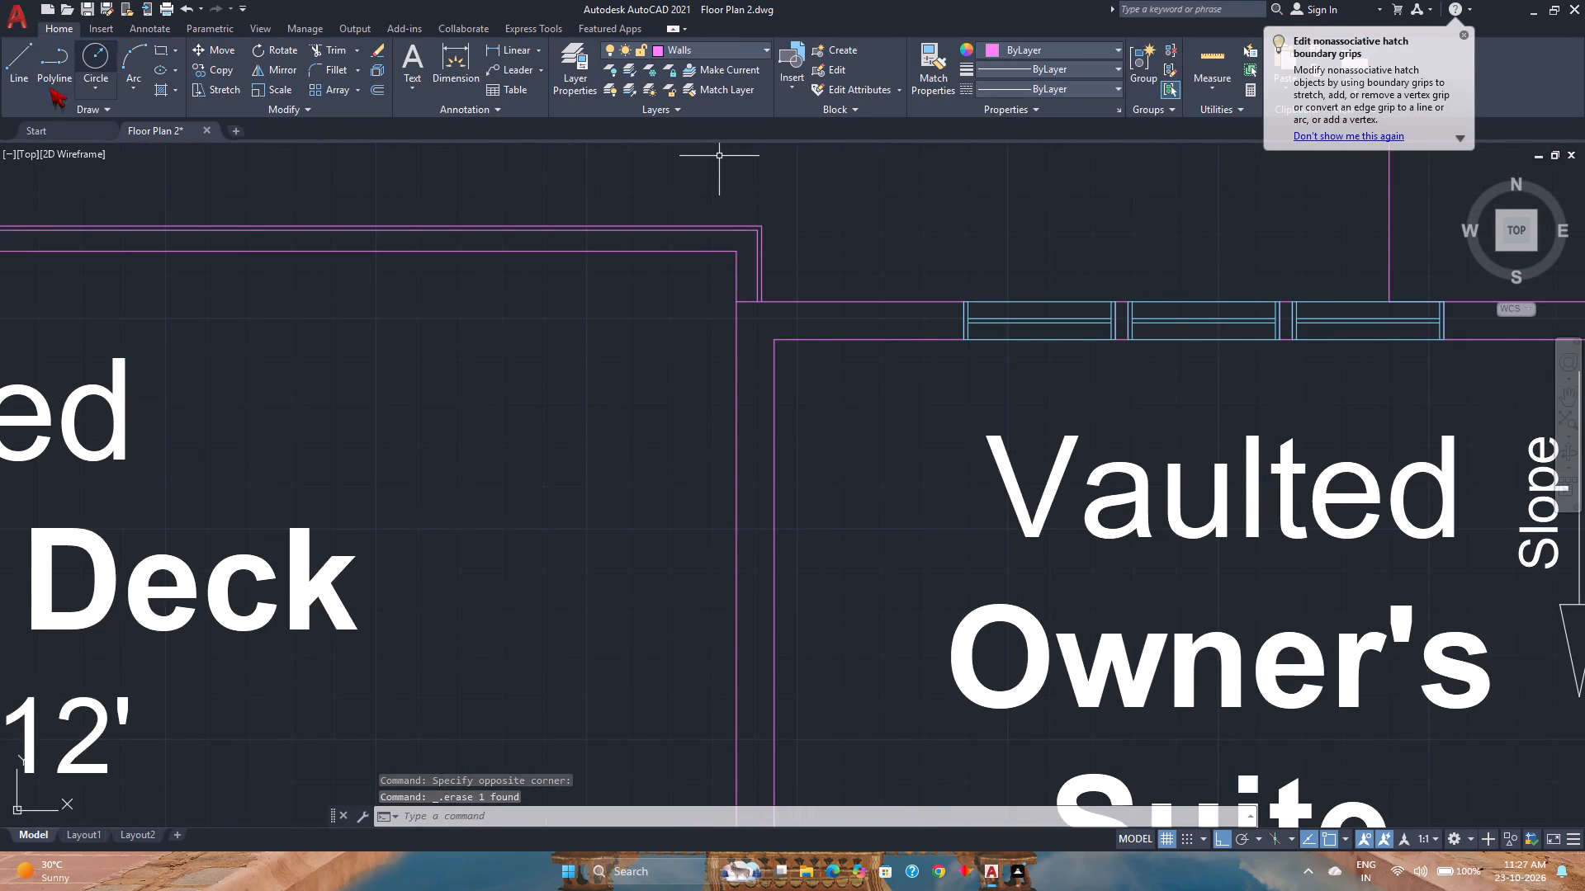
{"action": "left_click", "coordinate": [20, 66]}
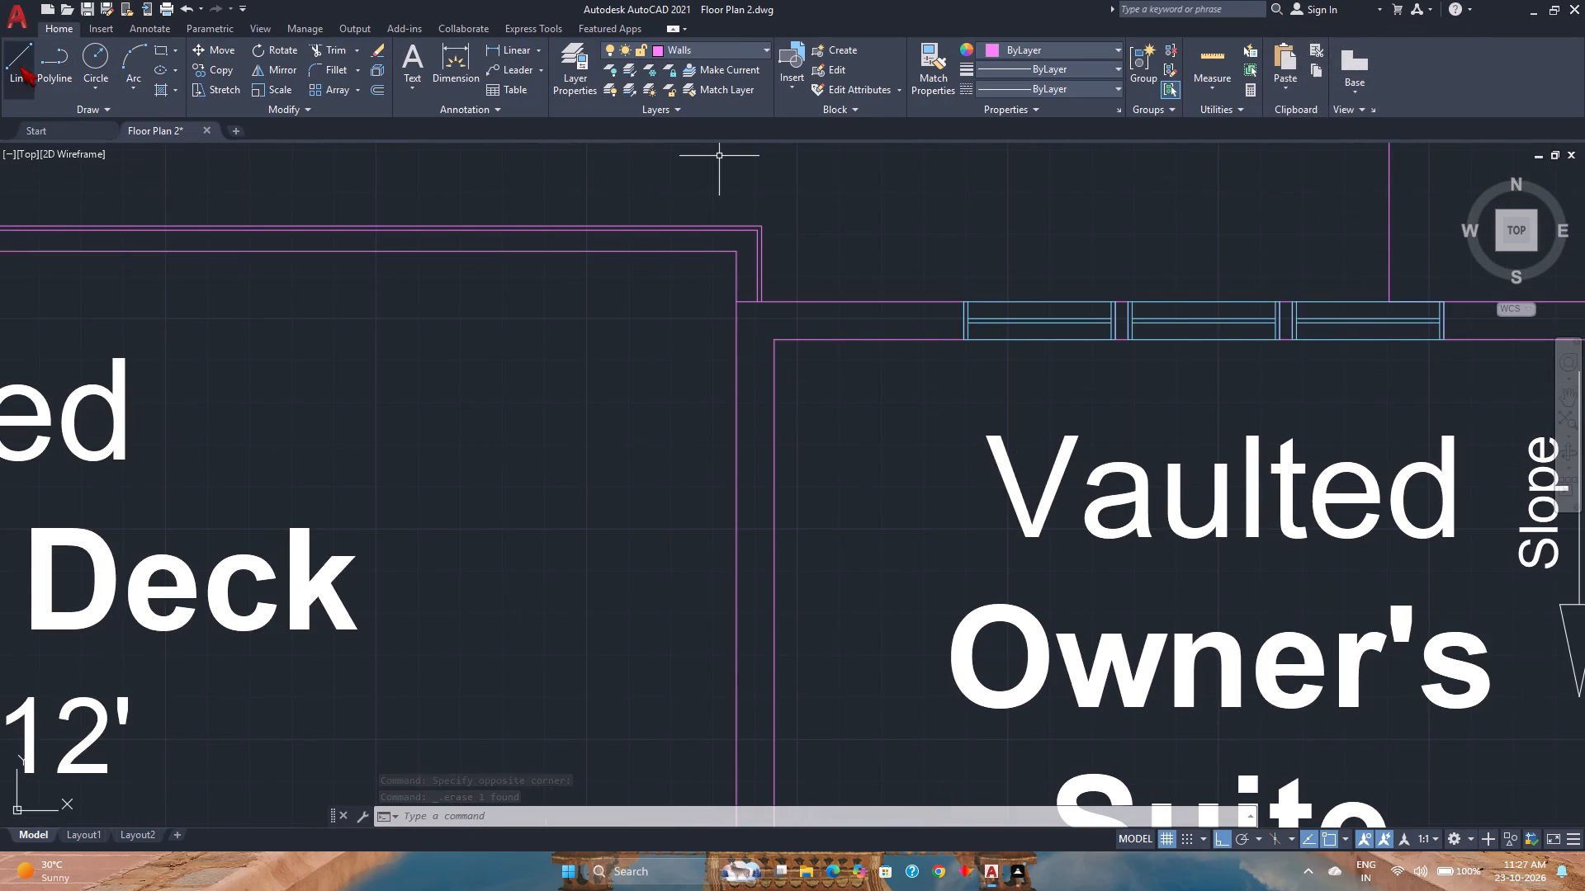
{"action": "left_click", "coordinate": [772, 342]}
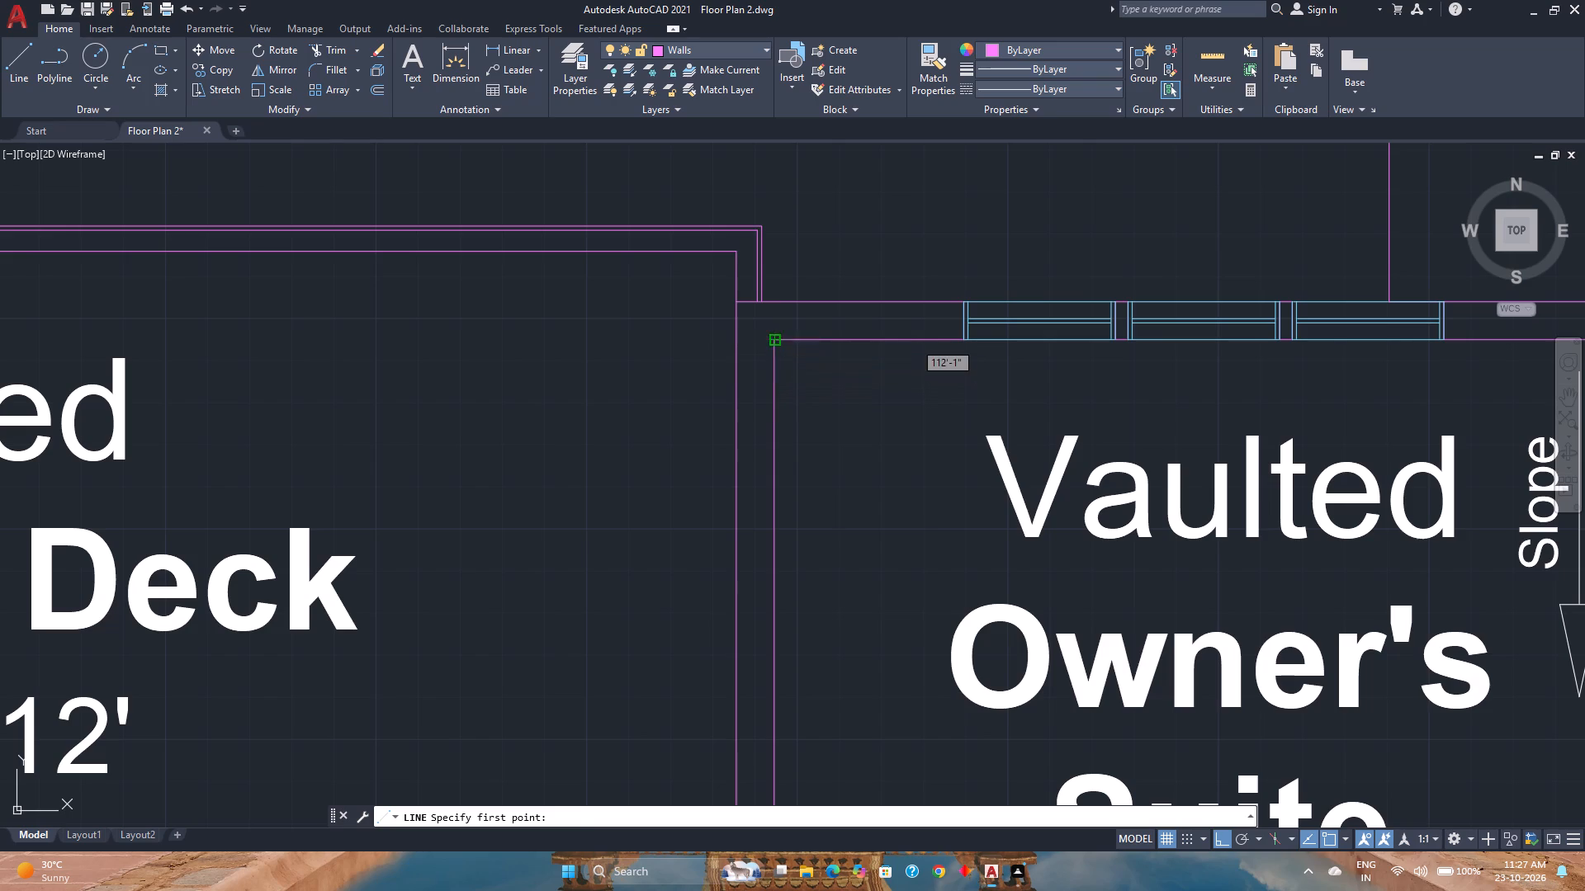
{"action": "left_click", "coordinate": [739, 342]}
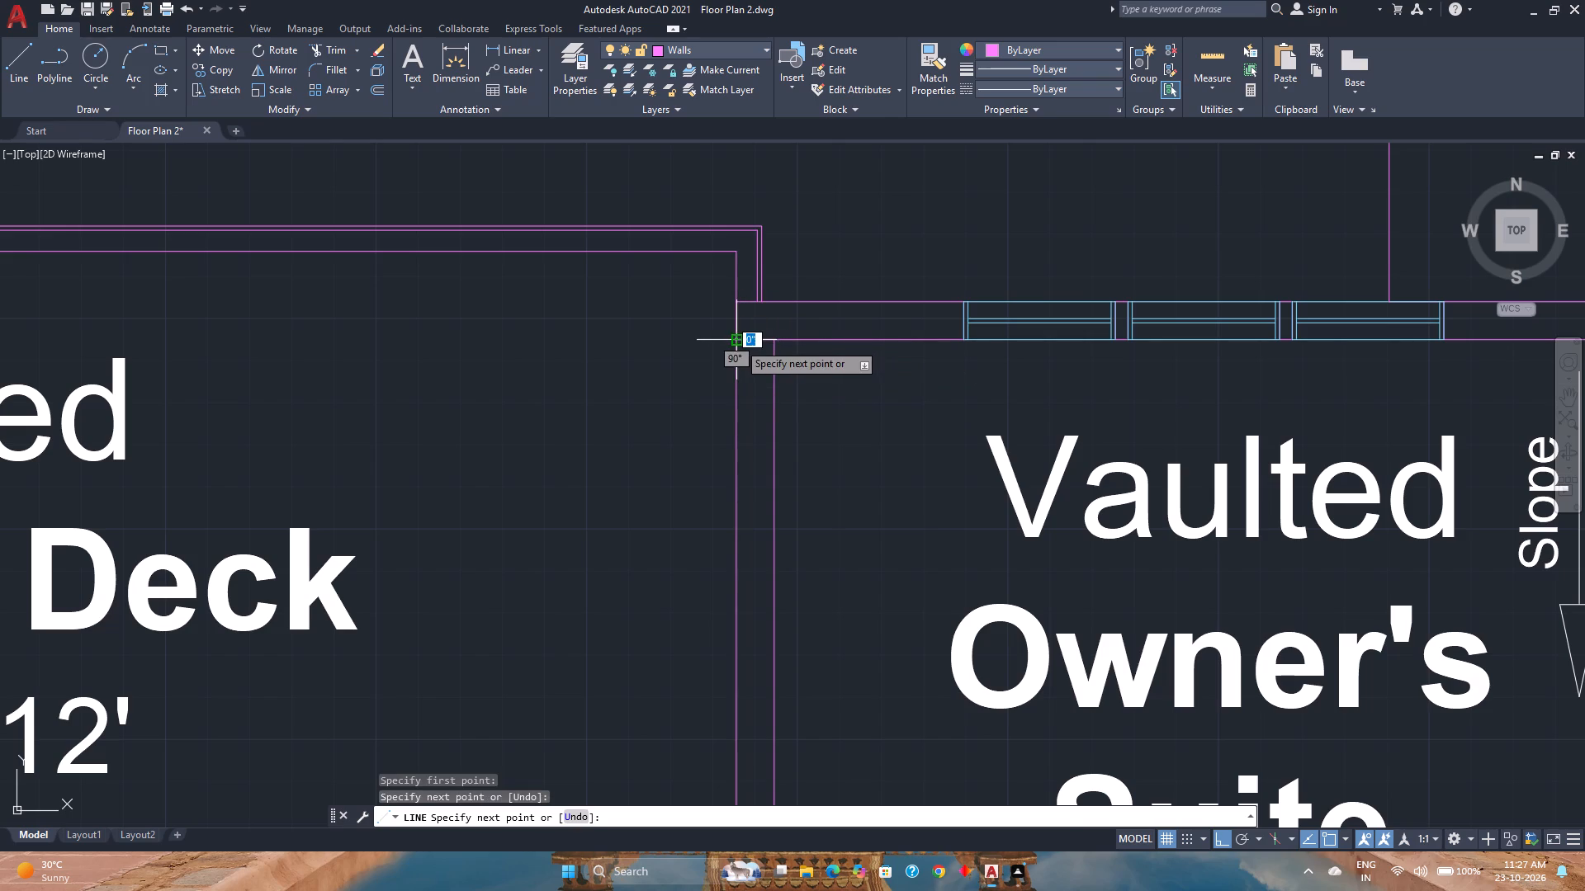
{"action": "key", "text": "Escape"}
Move the short line across the wall 6" down from the Owner's Suite's inner corner.
{"action": "left_click", "coordinate": [214, 51]}
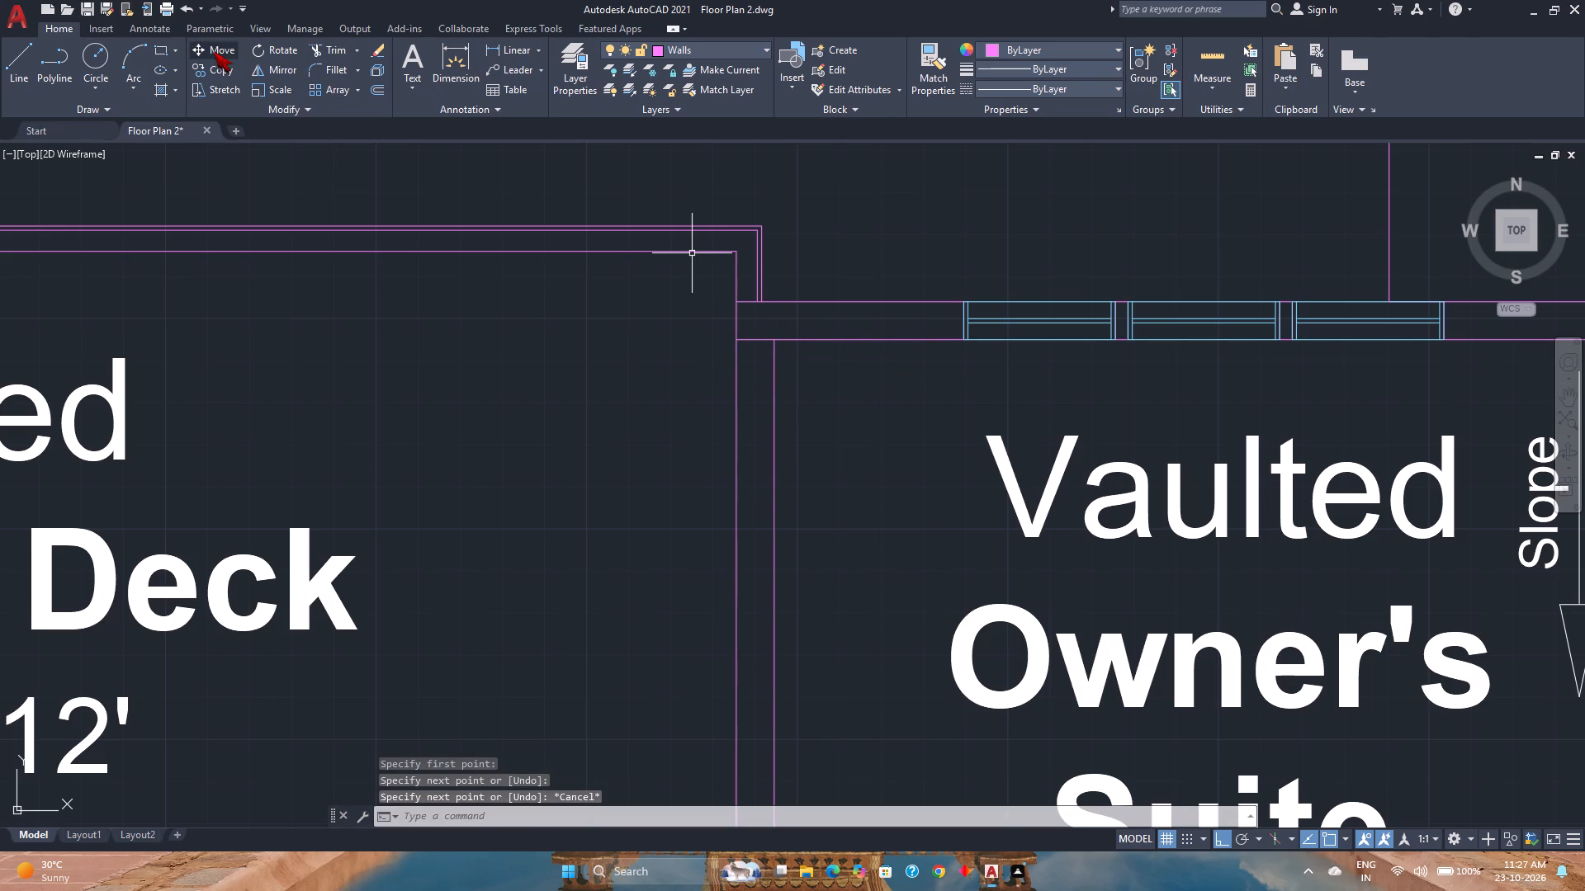
{"action": "left_click", "coordinate": [755, 339]}
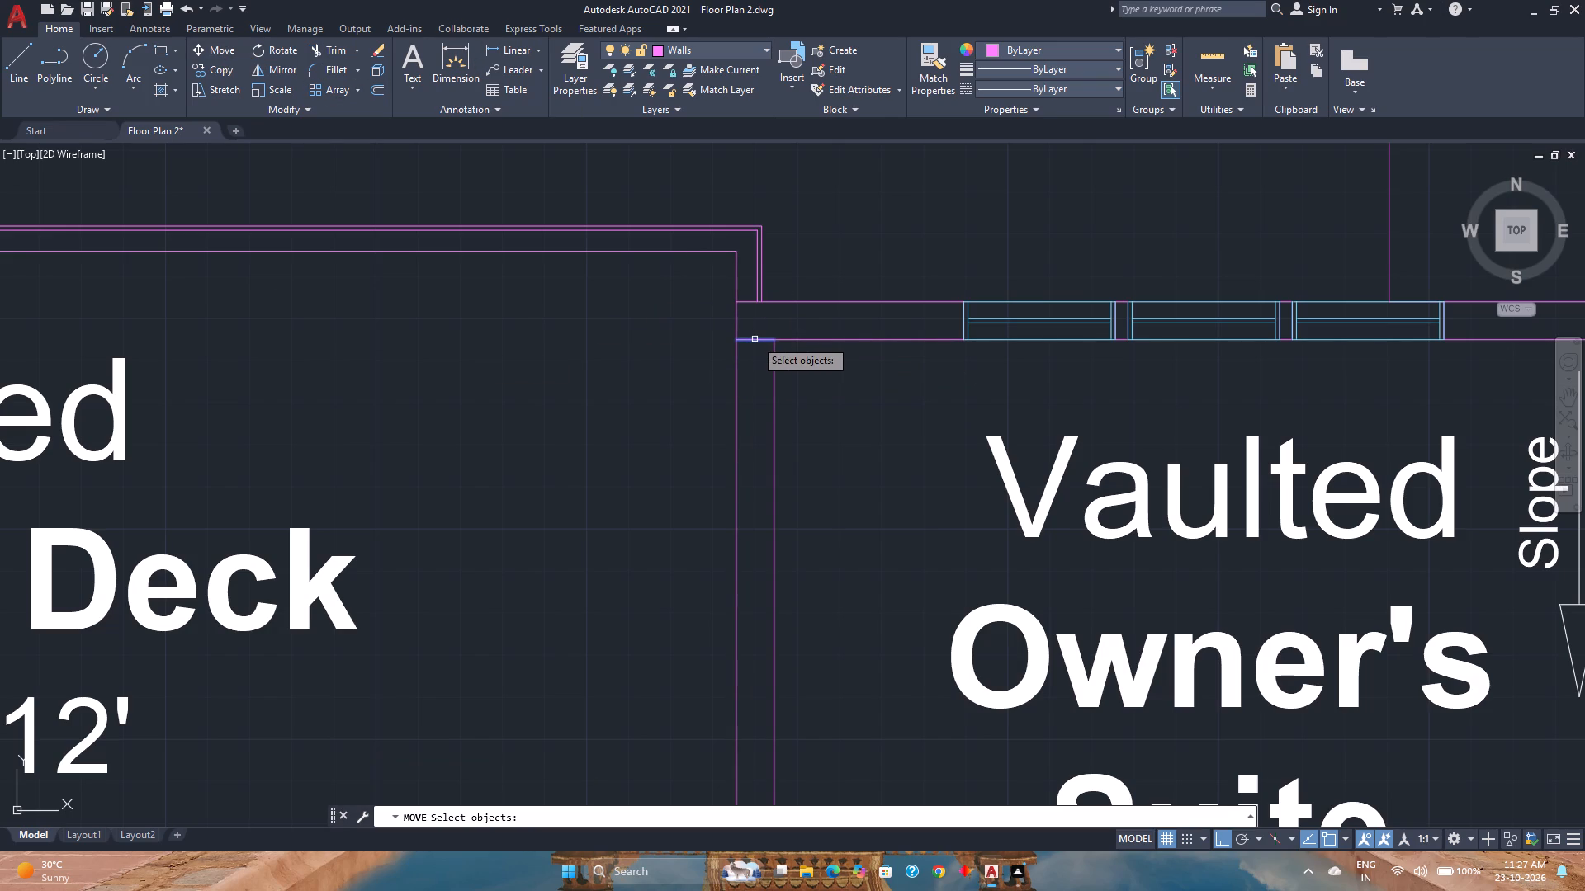
{"action": "key", "text": "space"}
{"action": "scroll", "coordinate": [782, 351], "scroll_direction": "up", "scroll_amount": 3}
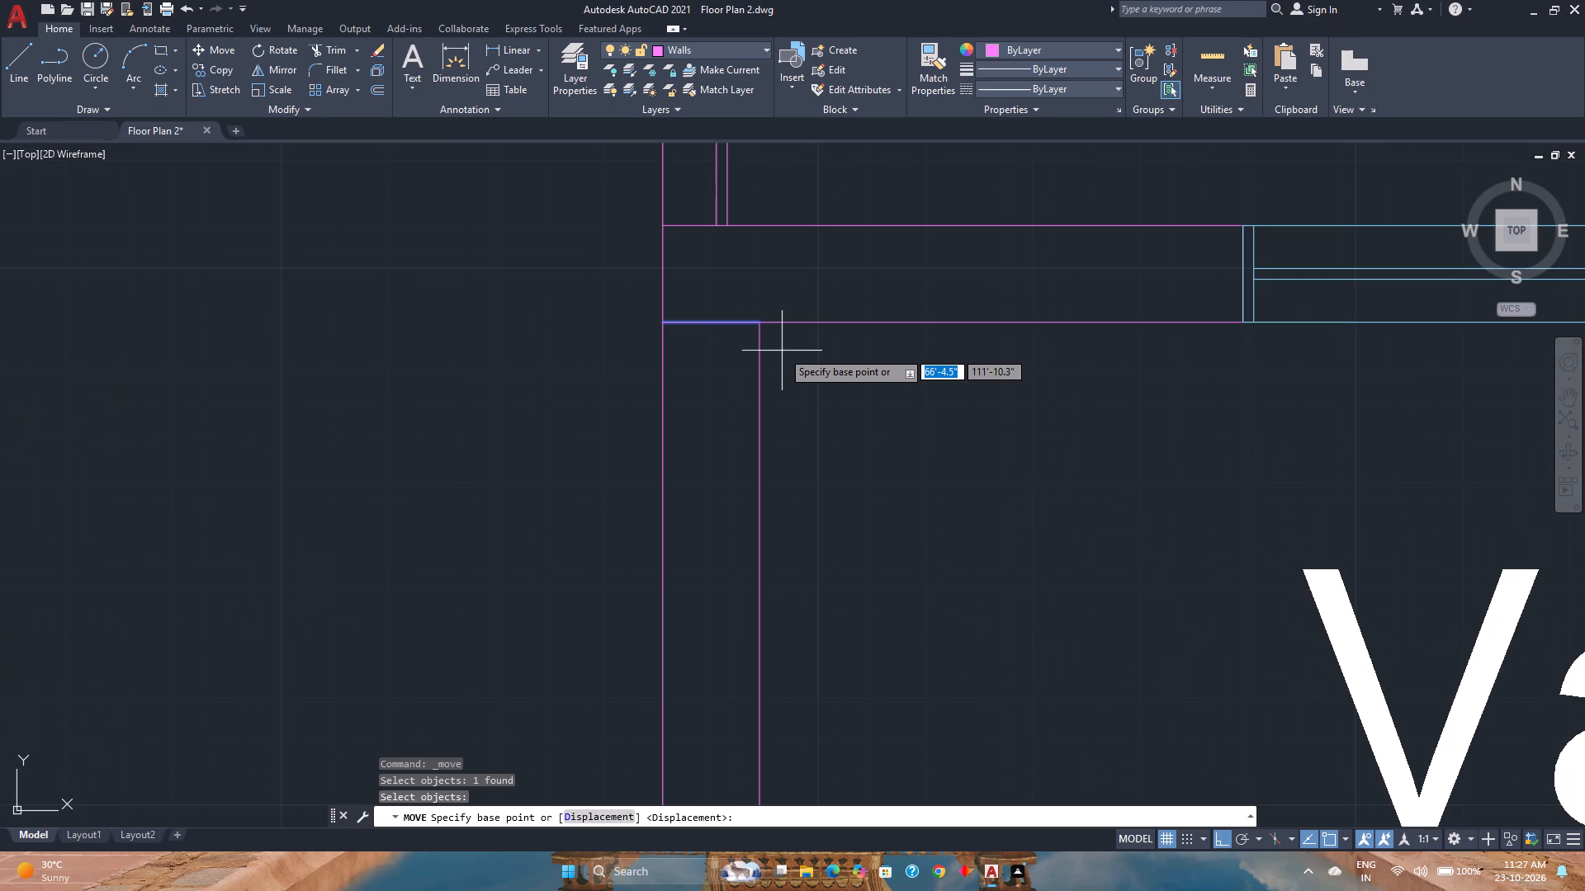
{"action": "left_click", "coordinate": [759, 329]}
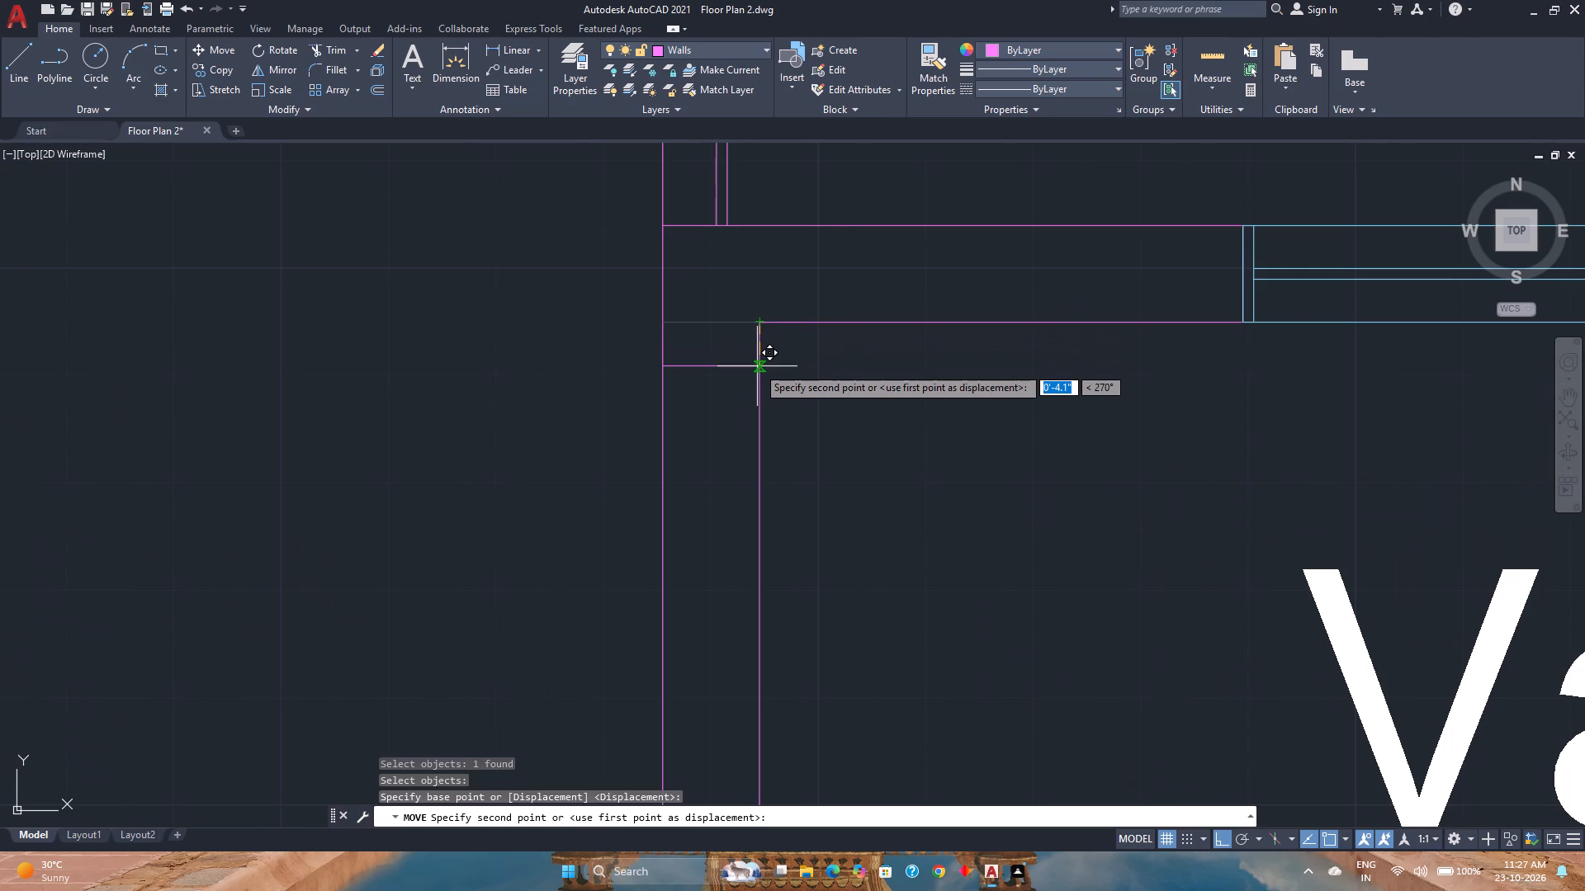
{"action": "key", "text": "6"}
{"action": "key", "text": "Return"}
{"action": "scroll", "coordinate": [759, 366], "scroll_direction": "down", "scroll_amount": 1}
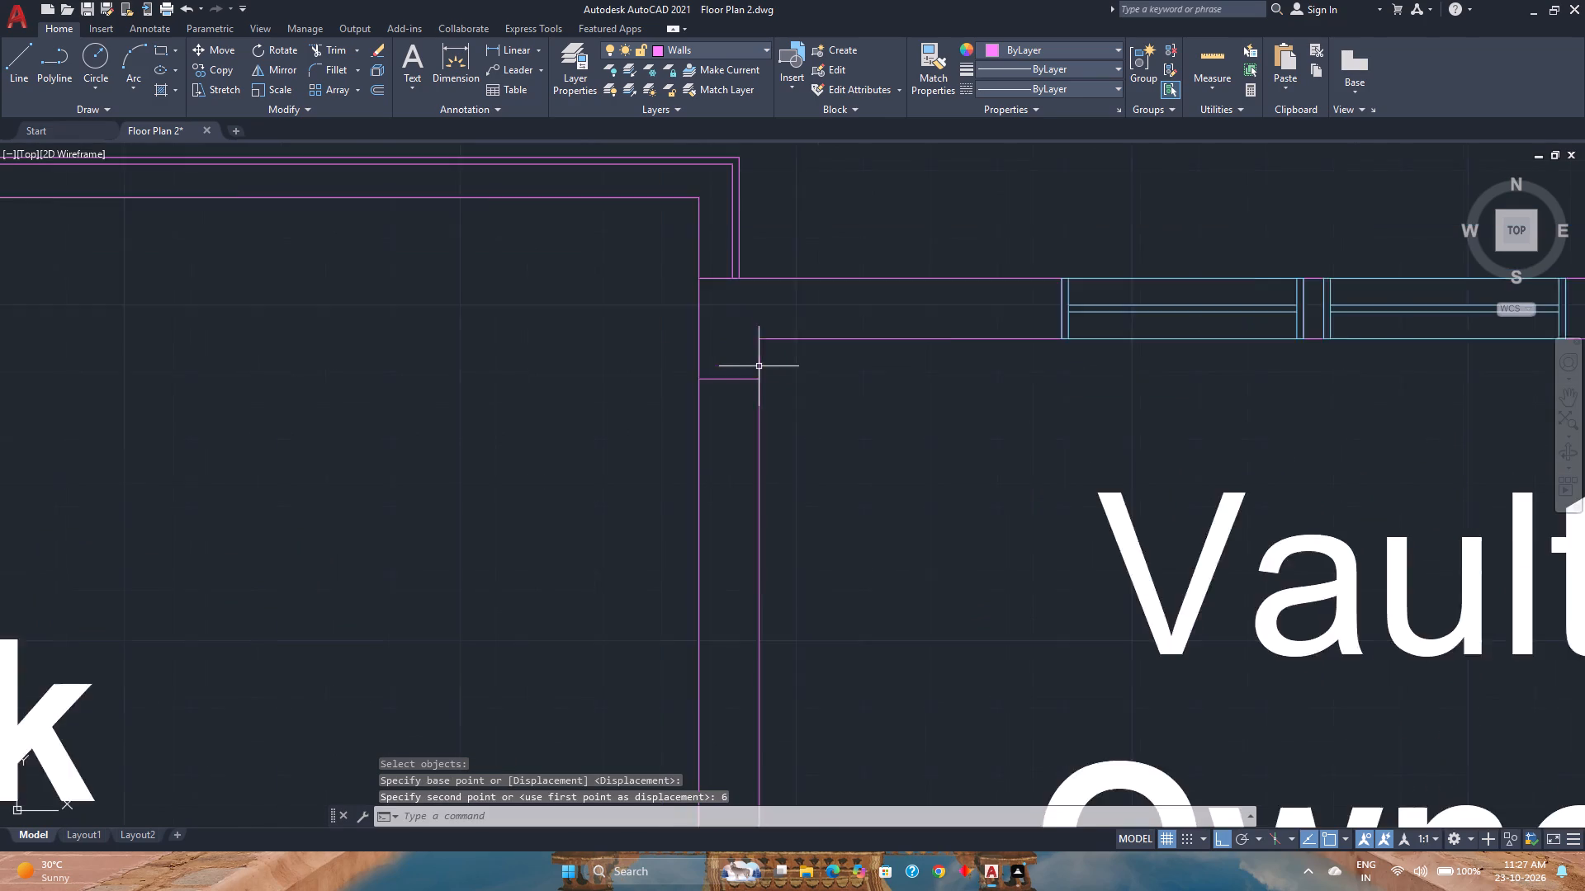
Offset the short line across the wall by 3'6" downward to mark the other side of the door opening.
{"action": "scroll", "coordinate": [759, 366], "scroll_direction": "down", "scroll_amount": 1}
{"action": "left_click", "coordinate": [379, 88]}
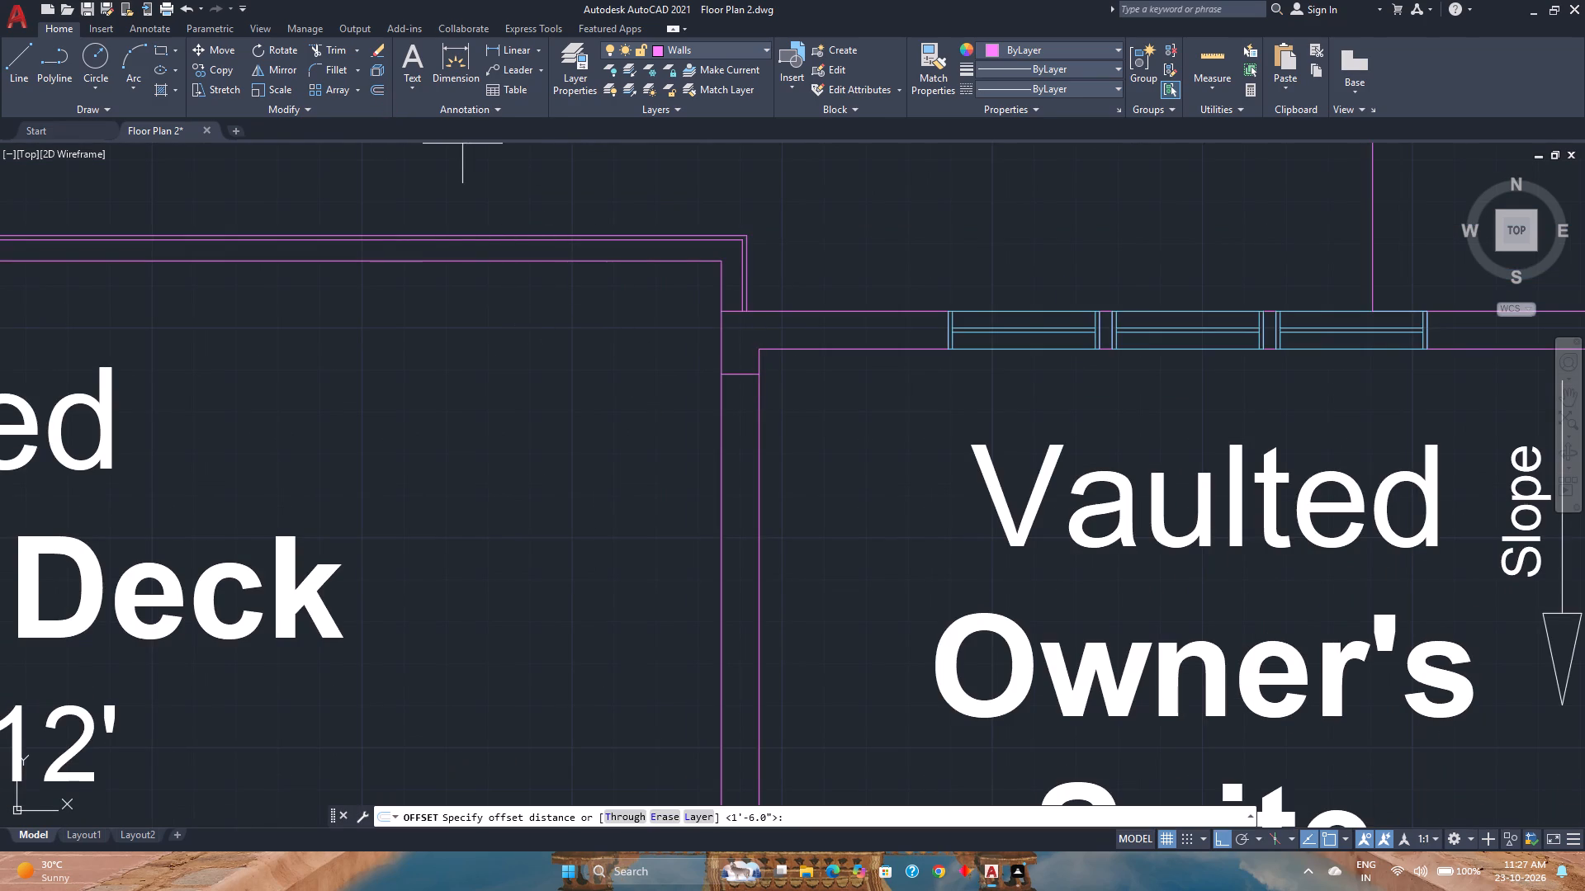
{"action": "type", "text": "3'"}
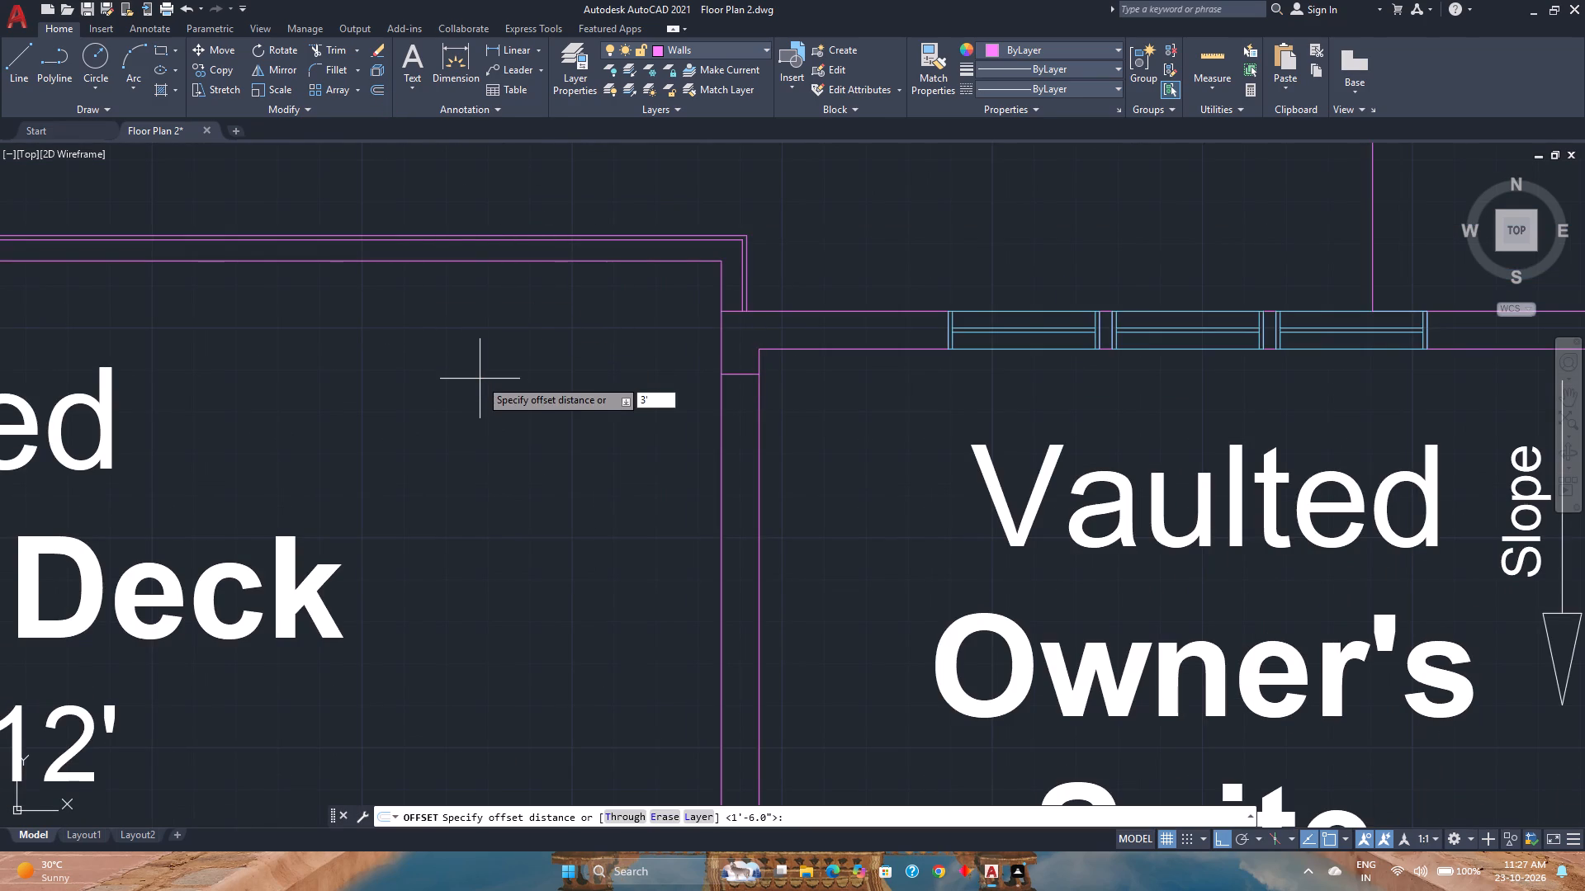
{"action": "key", "text": "6"}
{"action": "key", "text": "shift+quotedbl"}
{"action": "key", "text": "Return"}
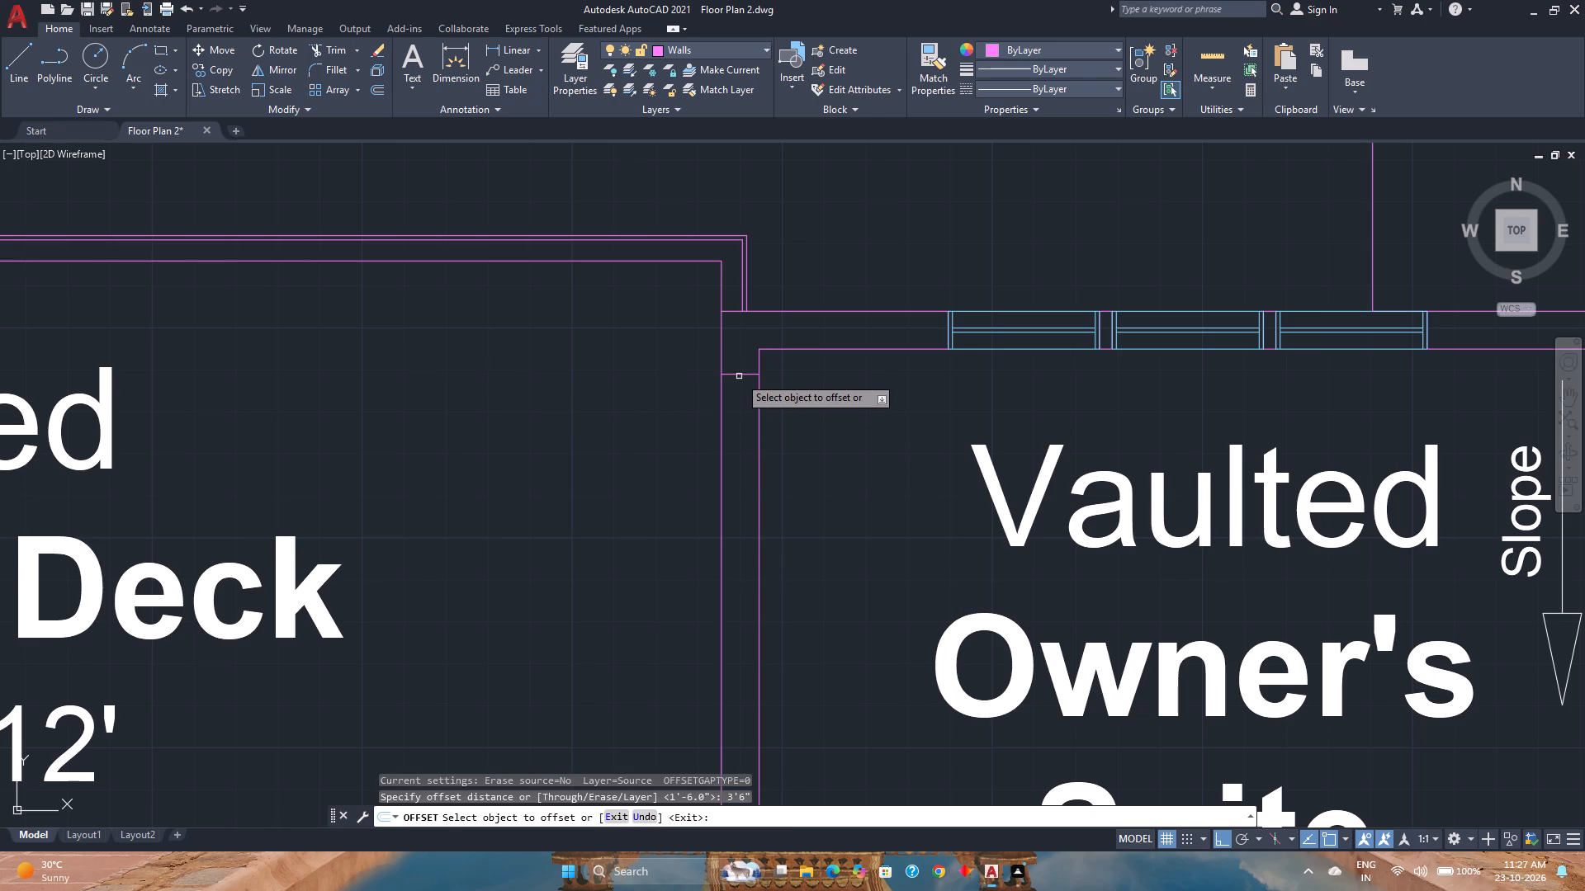
{"action": "left_click", "coordinate": [743, 372]}
{"action": "scroll", "coordinate": [758, 445], "scroll_direction": "down", "scroll_amount": 2}
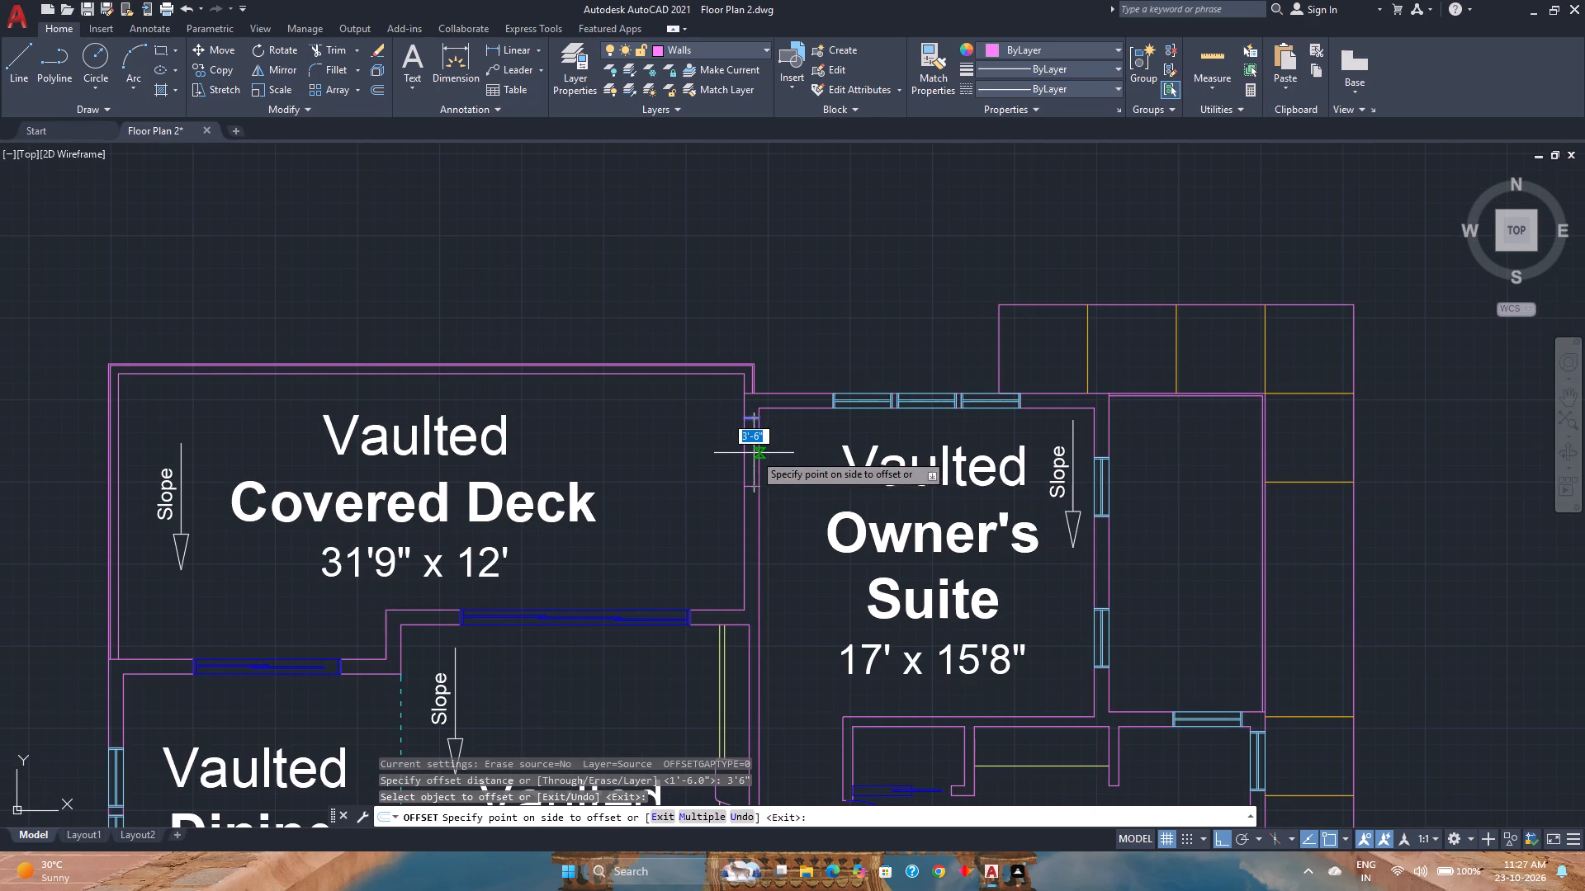
{"action": "left_click", "coordinate": [751, 455]}
{"action": "type", "text": "tr"}
{"action": "key", "text": "Escape"}
Trim both wall lines between the two cross lines to open a doorway between Covered Deck and Owner's Suite.
{"action": "type", "text": "tr"}
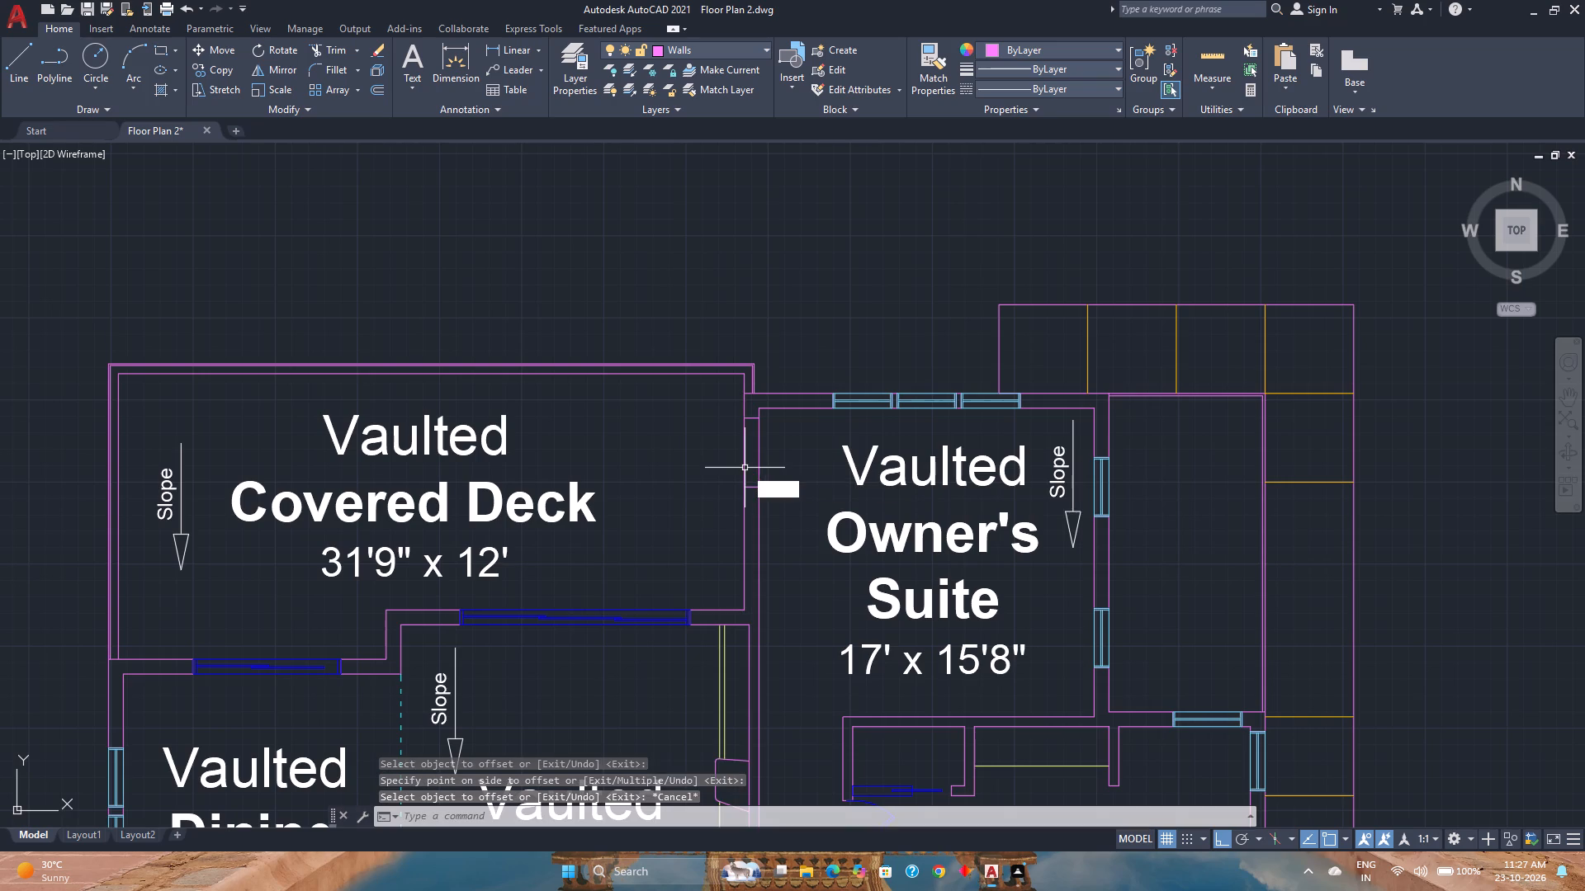
{"action": "key", "text": "Return"}
{"action": "scroll", "coordinate": [746, 460], "scroll_direction": "up", "scroll_amount": 2}
{"action": "left_click", "coordinate": [787, 449]}
{"action": "left_click", "coordinate": [739, 450]}
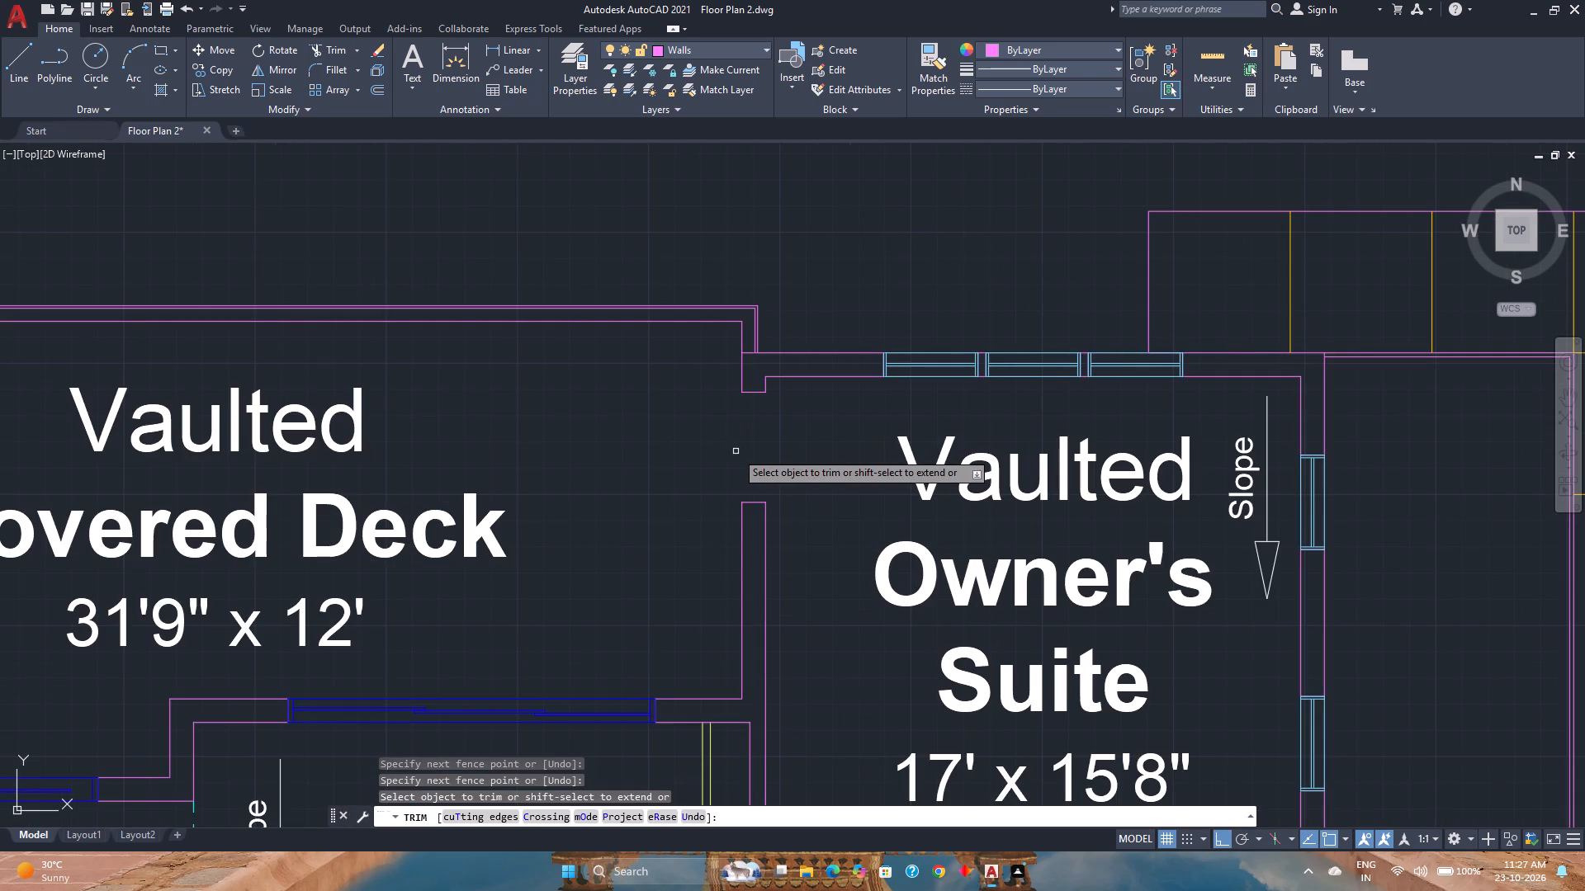
{"action": "key", "text": "Escape"}
Copy the swing door below the Owner's Suite by its hinge corner to the deck-side upper corner of the new opening.
{"action": "scroll", "coordinate": [736, 451], "scroll_direction": "down", "scroll_amount": 2}
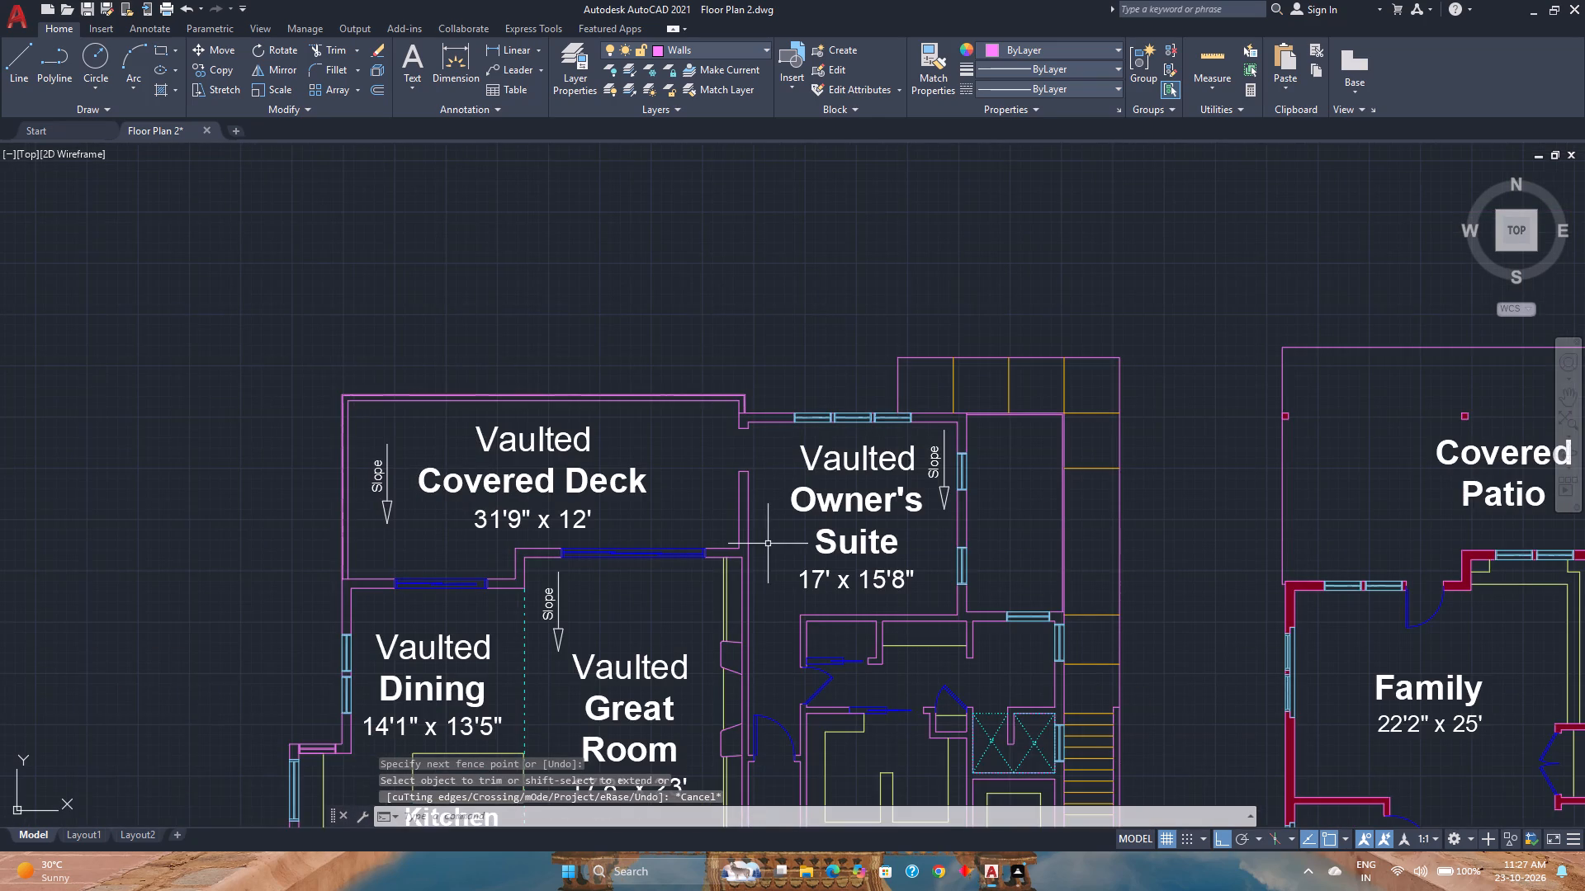
{"action": "middle_click_drag", "start_coordinate": [768, 544], "coordinate": [769, 495]}
{"action": "middle_click", "coordinate": [769, 495]}
{"action": "middle_click", "coordinate": [769, 483]}
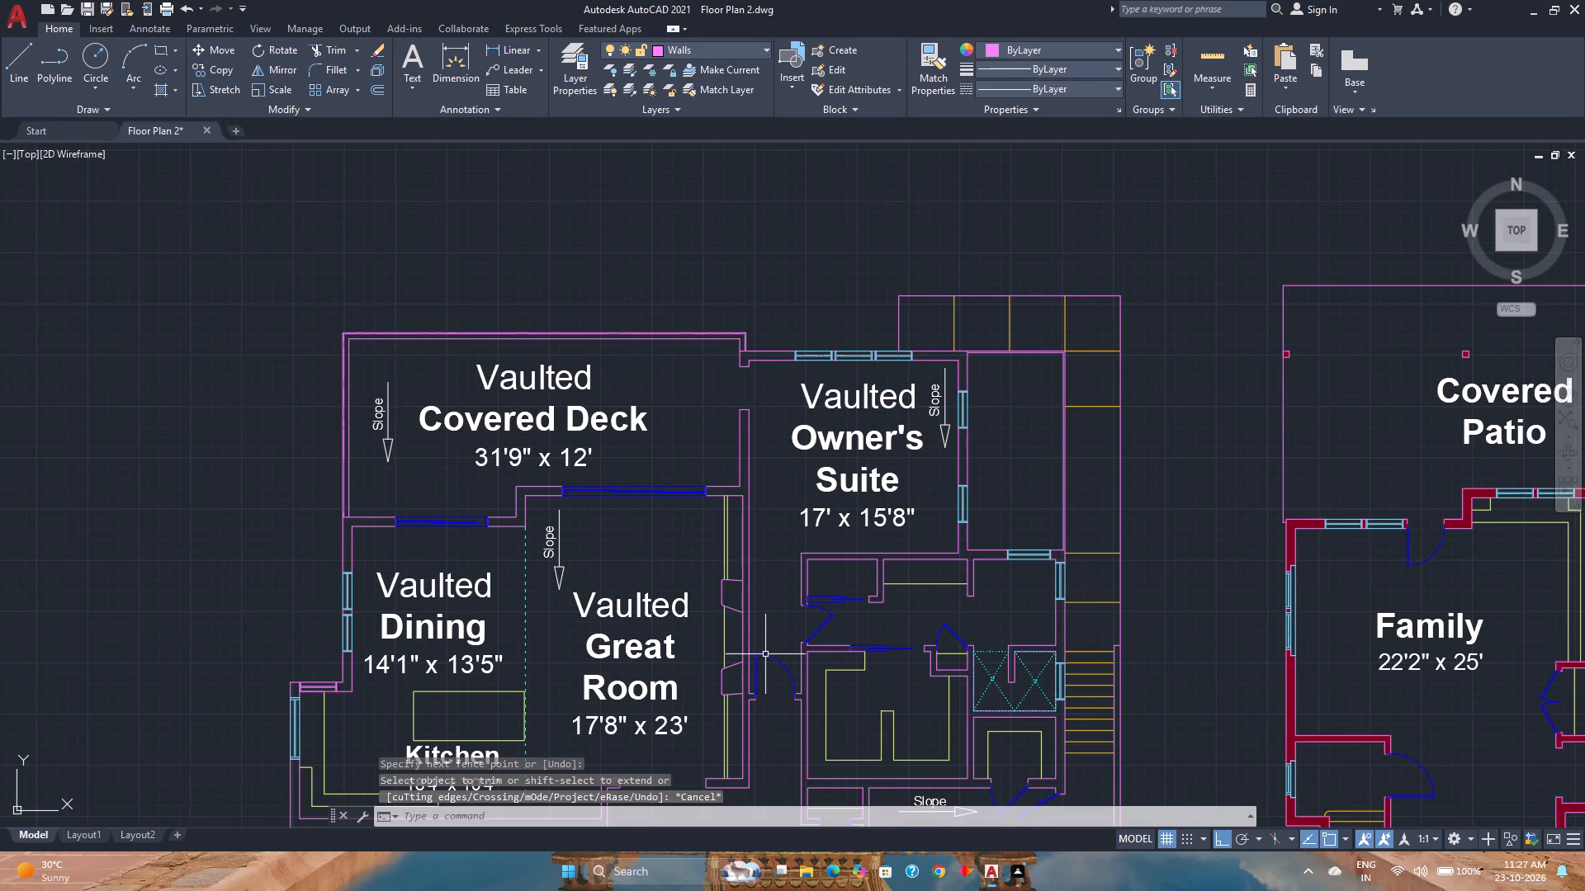
{"action": "left_click", "coordinate": [767, 656]}
{"action": "left_click", "coordinate": [215, 65]}
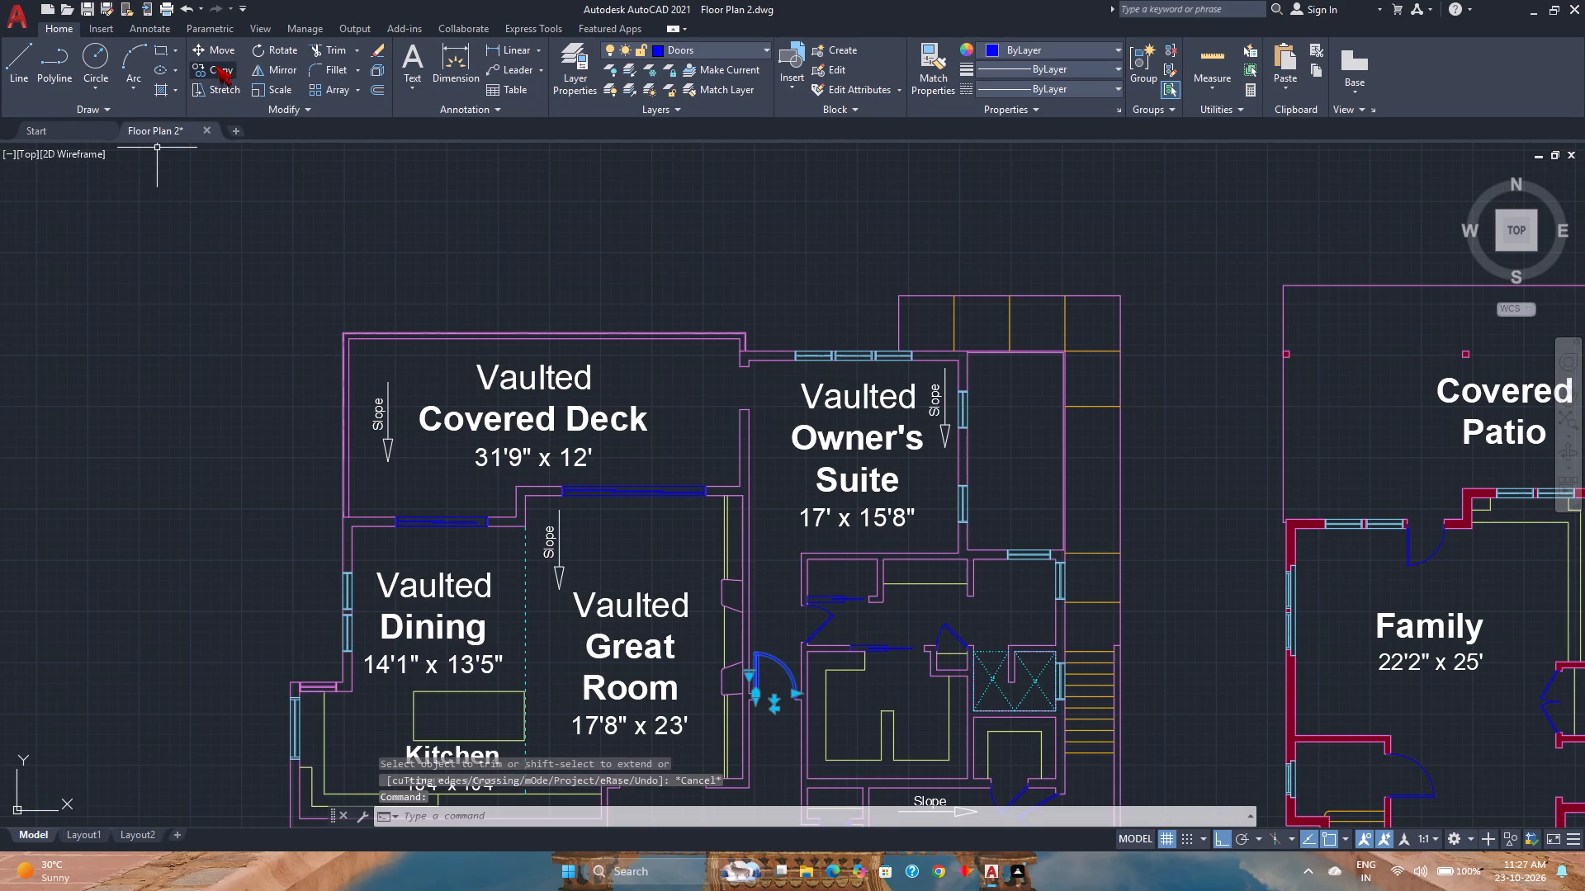
{"action": "scroll", "coordinate": [775, 703], "scroll_direction": "up", "scroll_amount": 3}
{"action": "scroll", "coordinate": [712, 674], "scroll_direction": "up", "scroll_amount": 3}
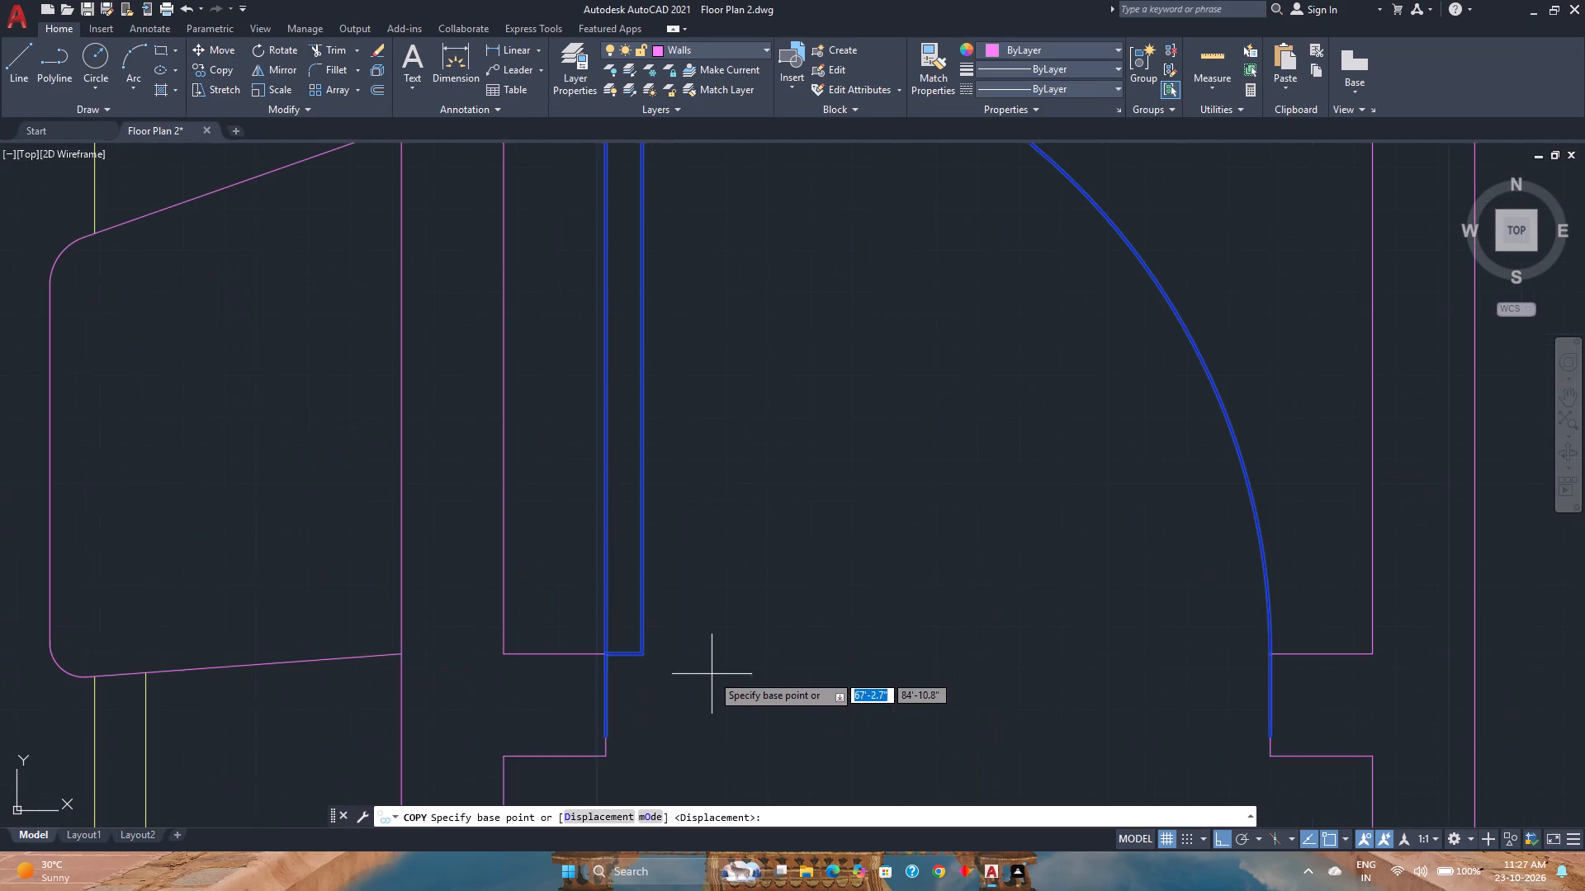
{"action": "left_click", "coordinate": [604, 653]}
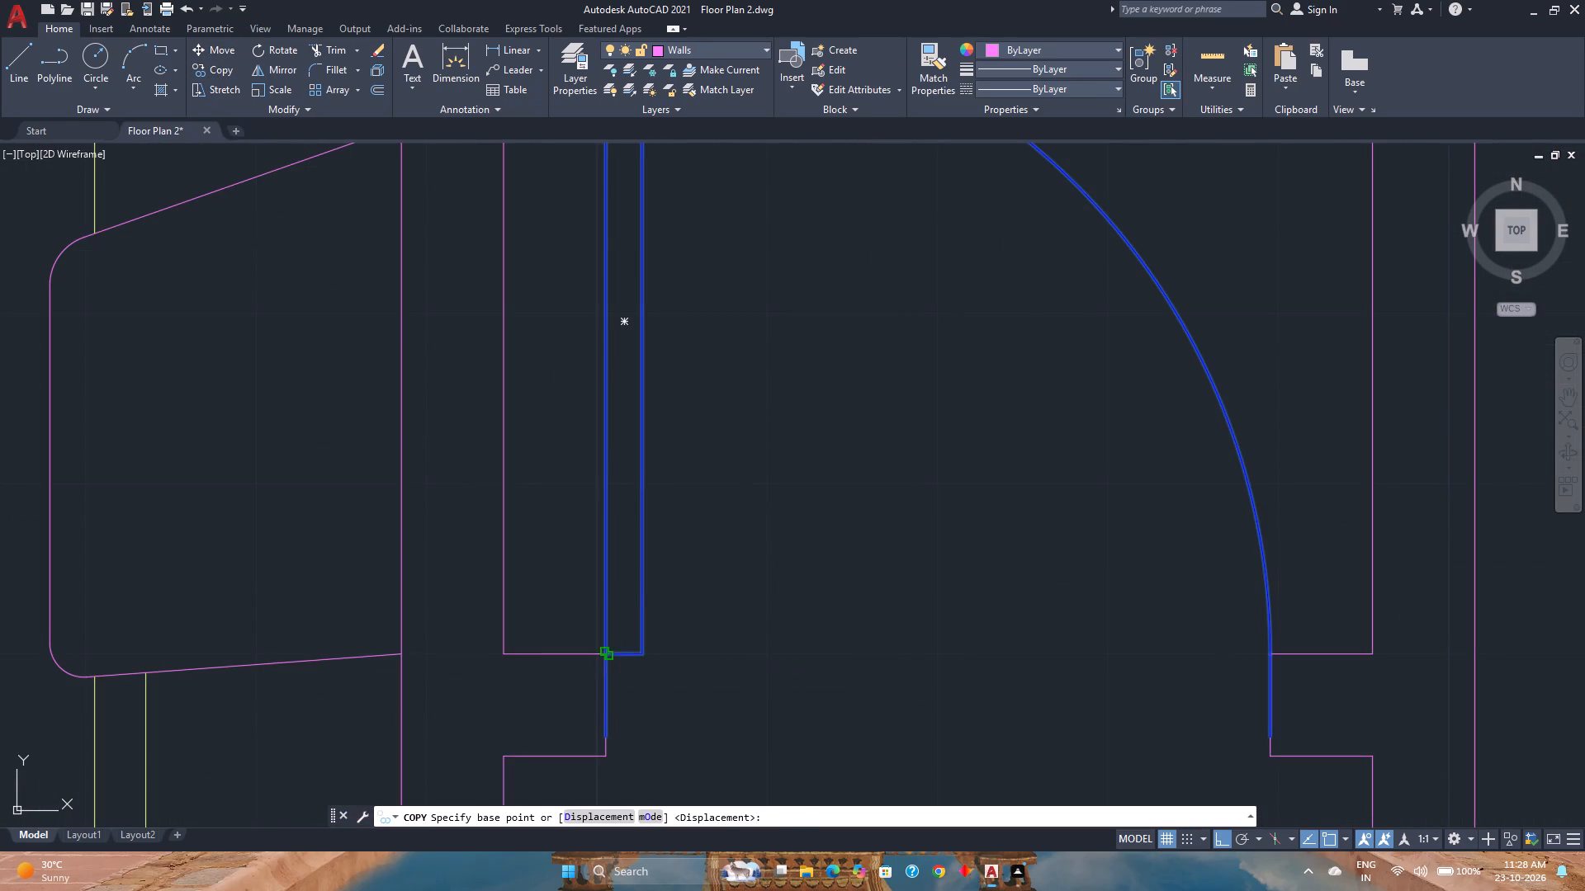
{"action": "scroll", "coordinate": [604, 653], "scroll_direction": "down", "scroll_amount": 6}
{"action": "middle_click_drag", "start_coordinate": [617, 646], "coordinate": [679, 706]}
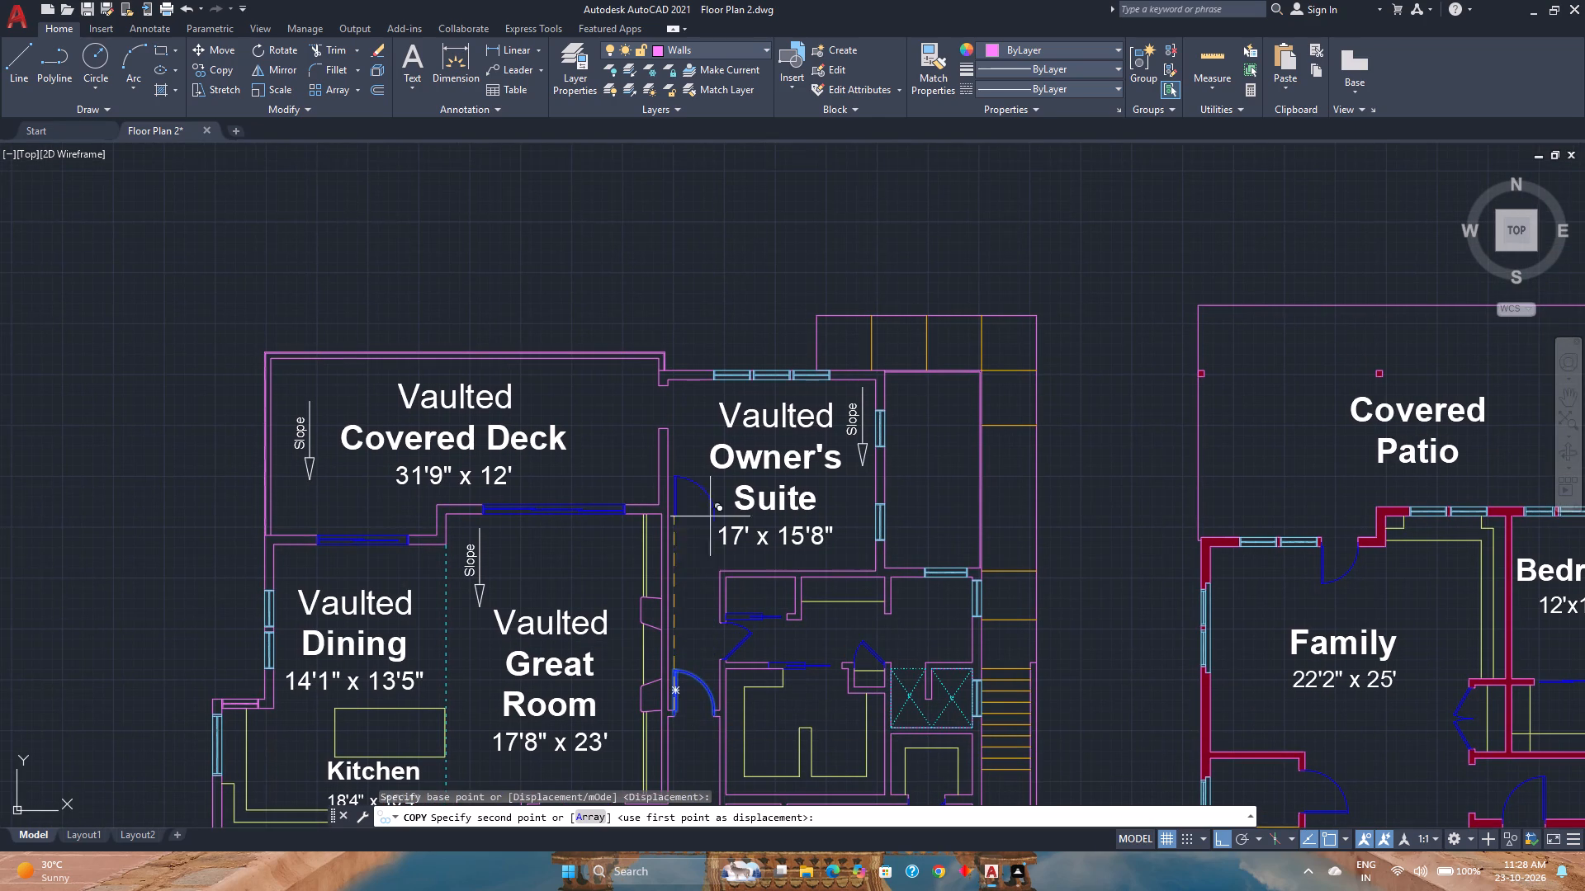
{"action": "scroll", "coordinate": [659, 386], "scroll_direction": "up", "scroll_amount": 3}
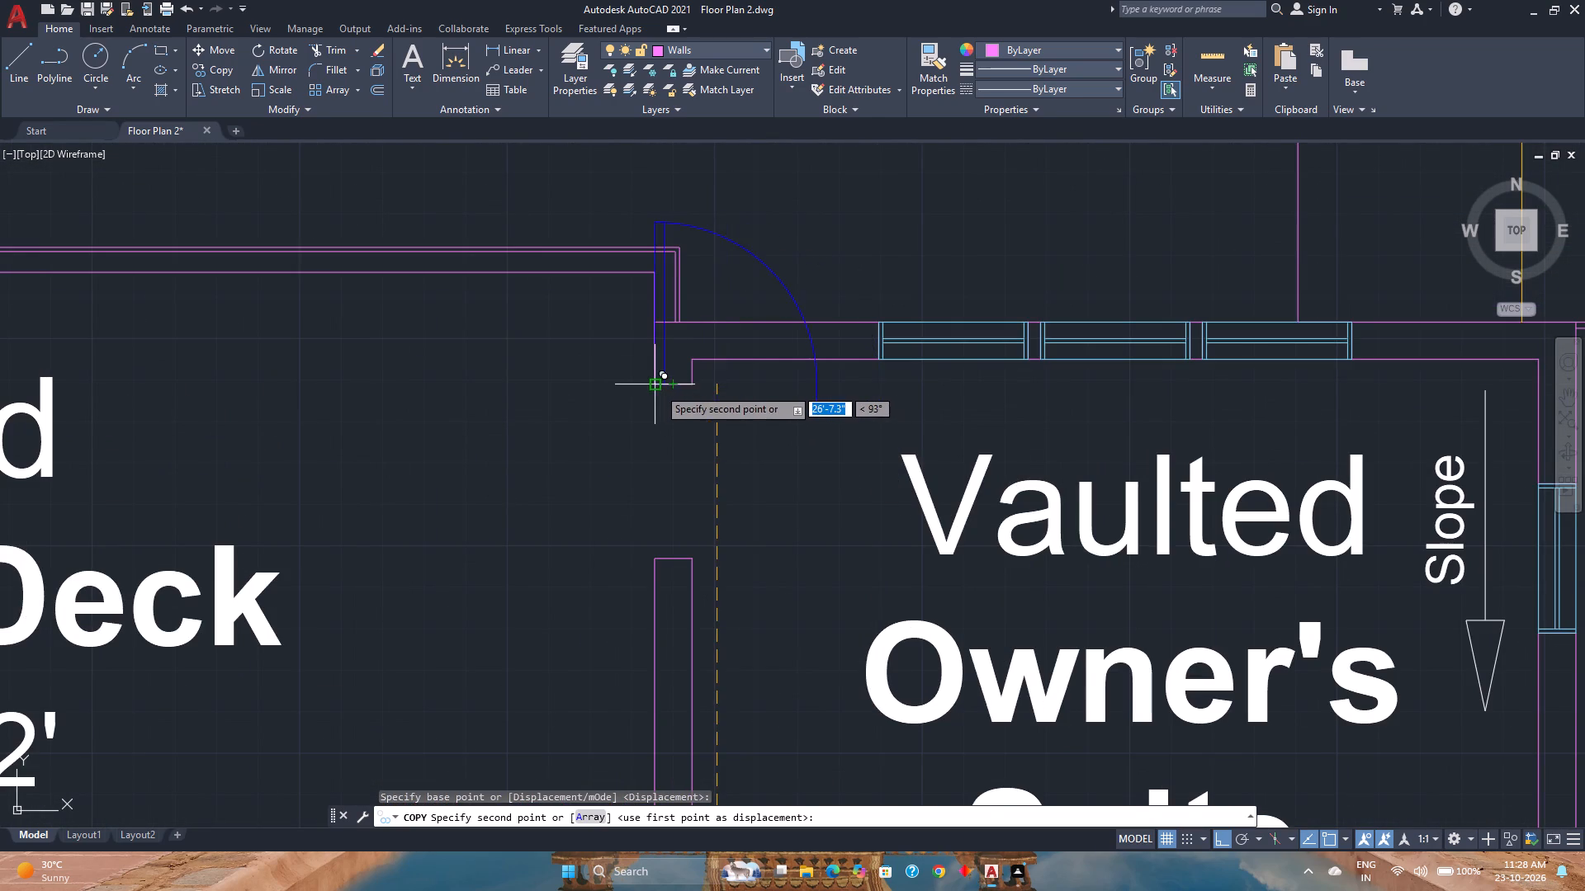
{"action": "left_click", "coordinate": [658, 388]}
{"action": "key", "text": "Escape"}
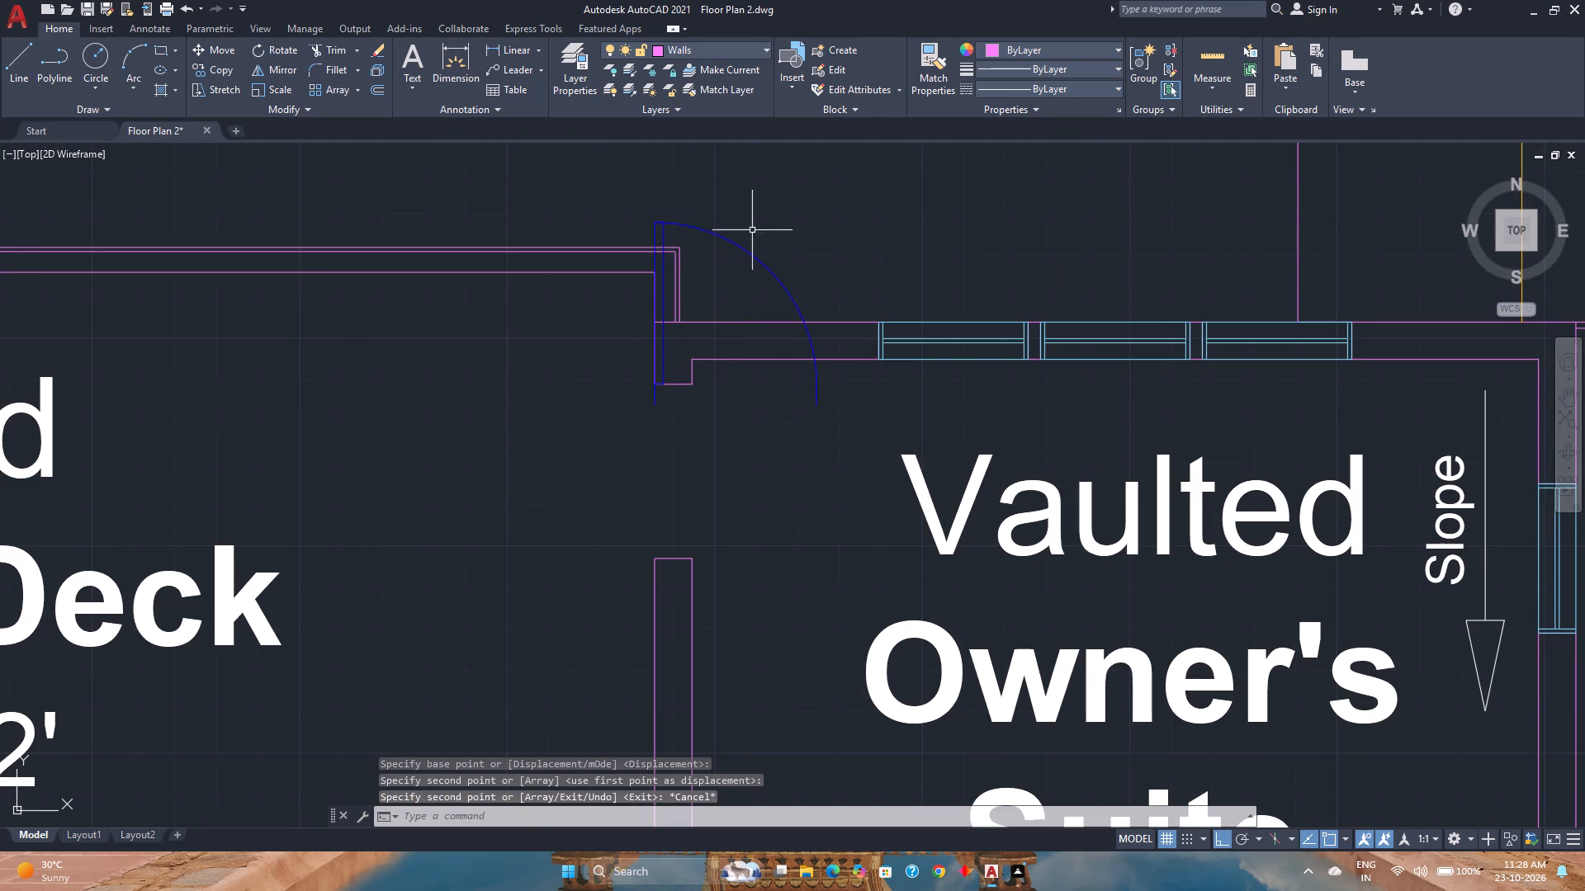
Rotate the copied door 270° about its hinge corner so it swings into the Owner's Suite.
{"action": "left_click", "coordinate": [738, 246]}
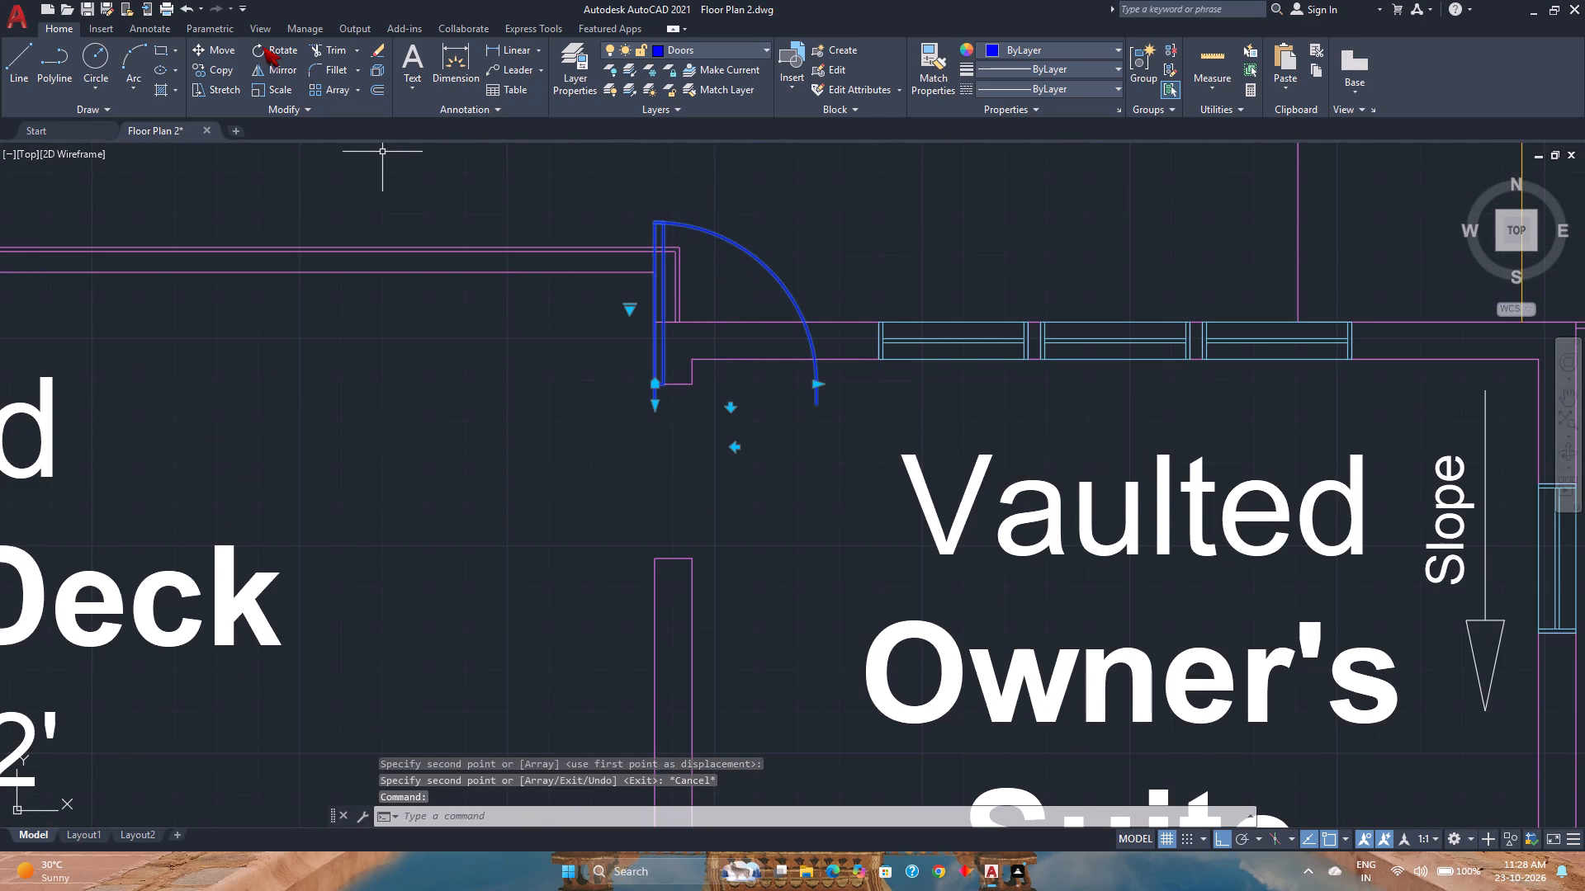
{"action": "left_click", "coordinate": [263, 45]}
{"action": "scroll", "coordinate": [644, 402], "scroll_direction": "up", "scroll_amount": 3}
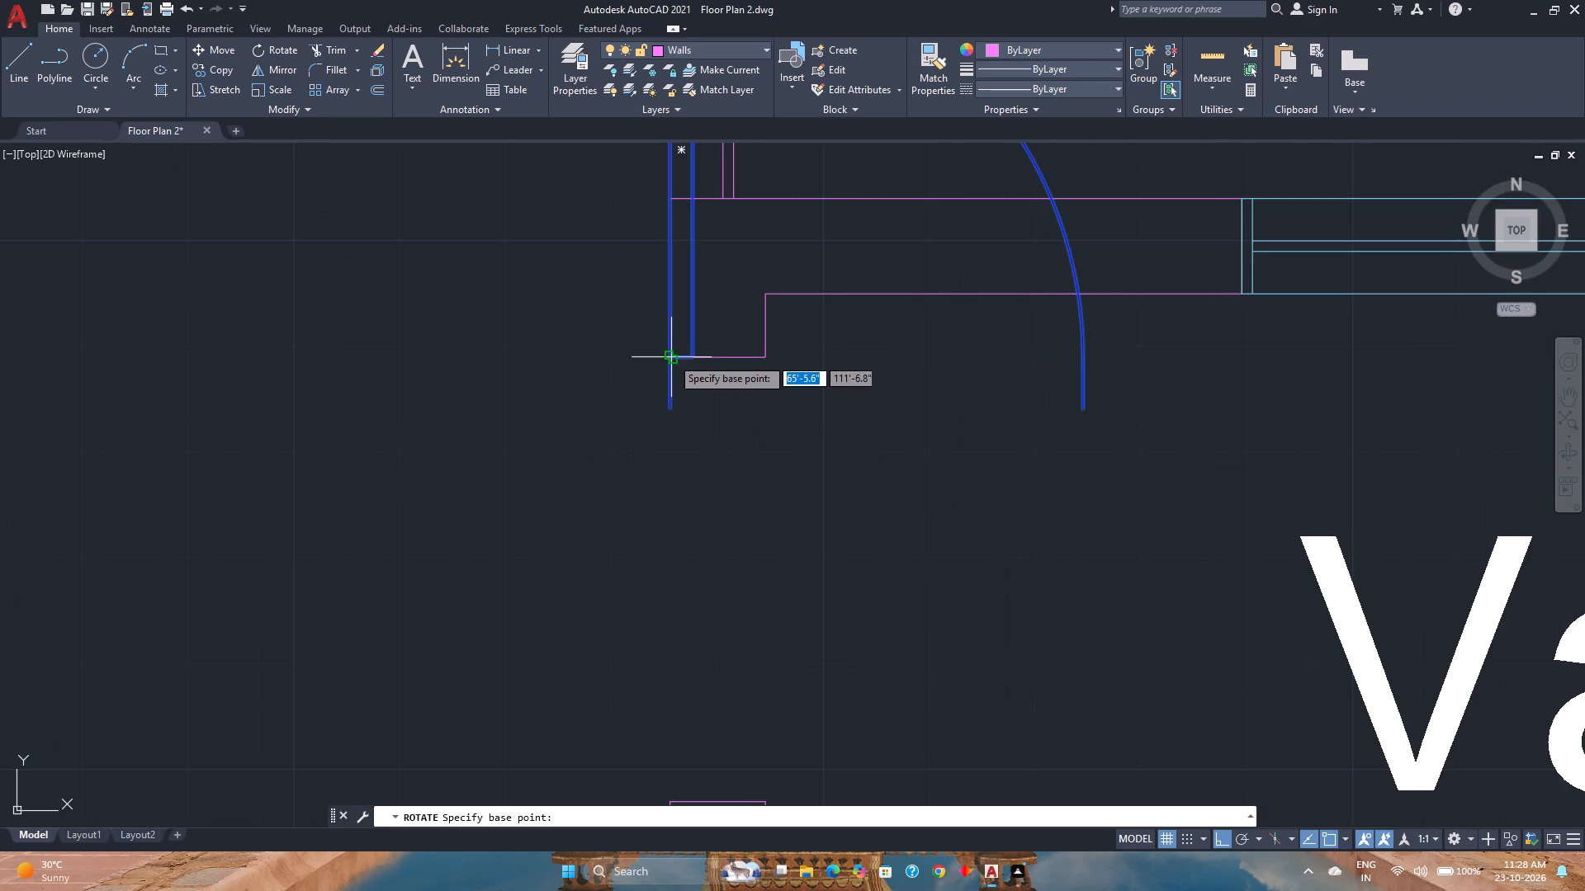
{"action": "left_click", "coordinate": [671, 357]}
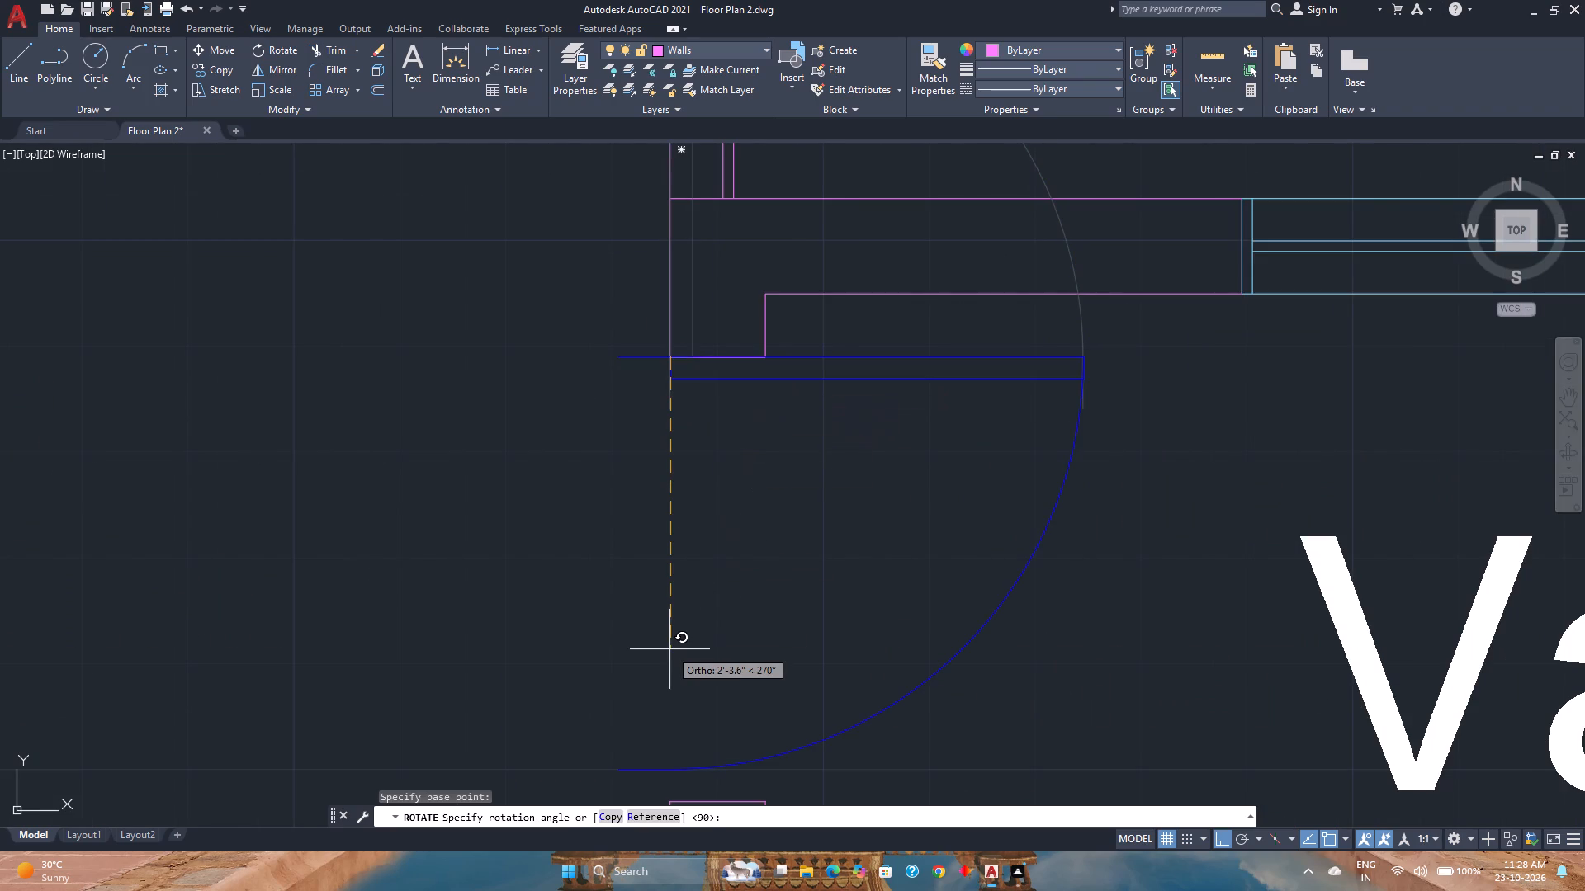
{"action": "scroll", "coordinate": [669, 649], "scroll_direction": "down", "scroll_amount": 1}
{"action": "left_click", "coordinate": [669, 649]}
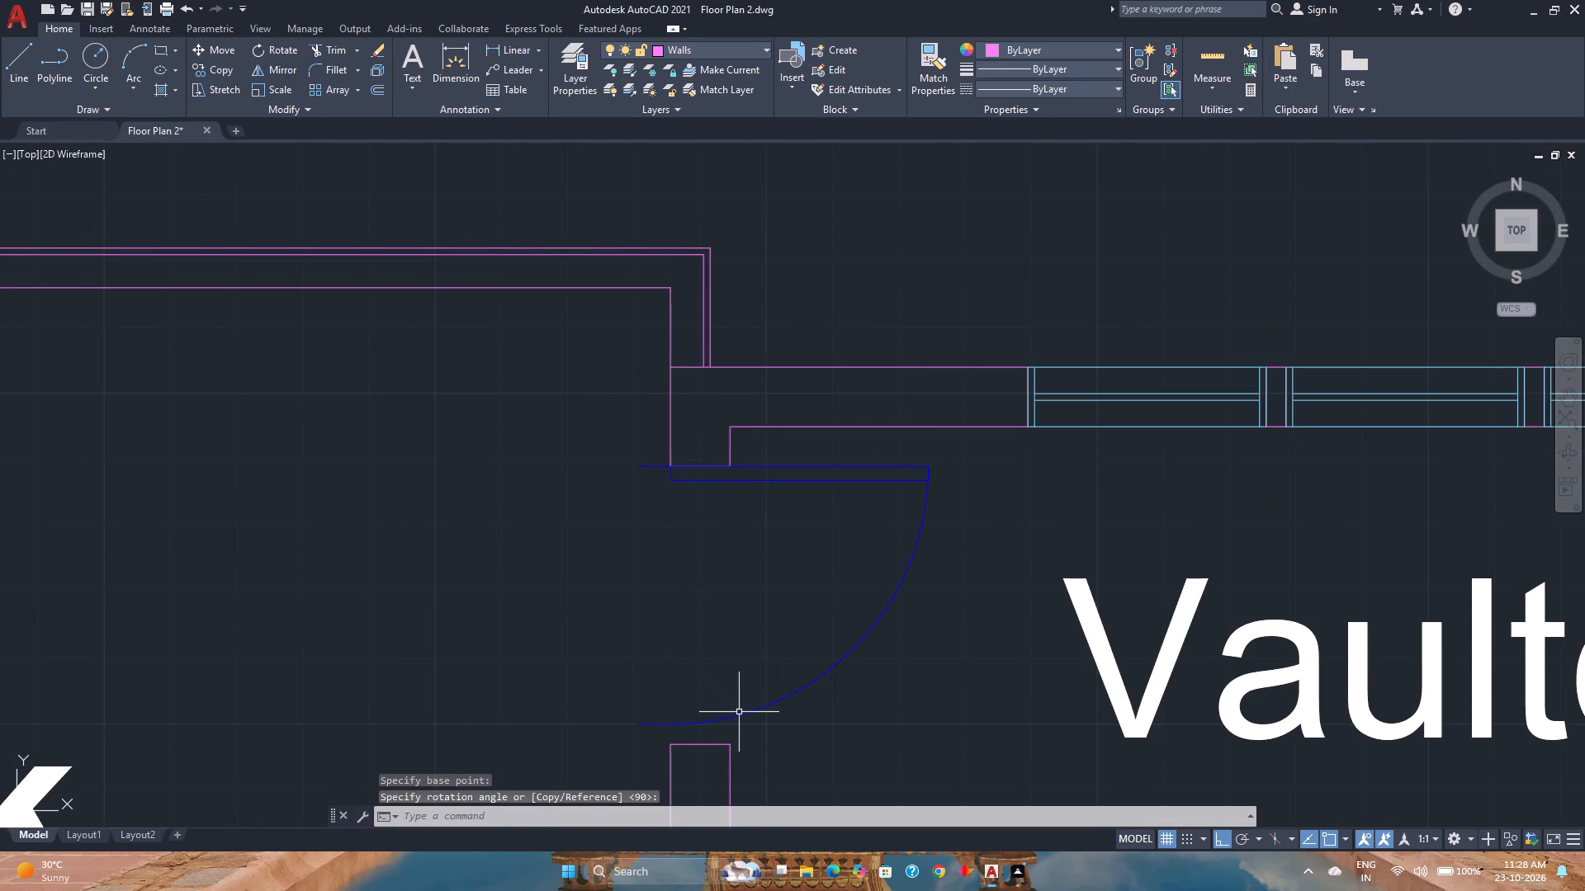
Stretch the copied door's width toward the lower jamb of the new opening.
{"action": "left_click", "coordinate": [739, 712]}
{"action": "left_click", "coordinate": [686, 728]}
{"action": "left_click", "coordinate": [670, 723]}
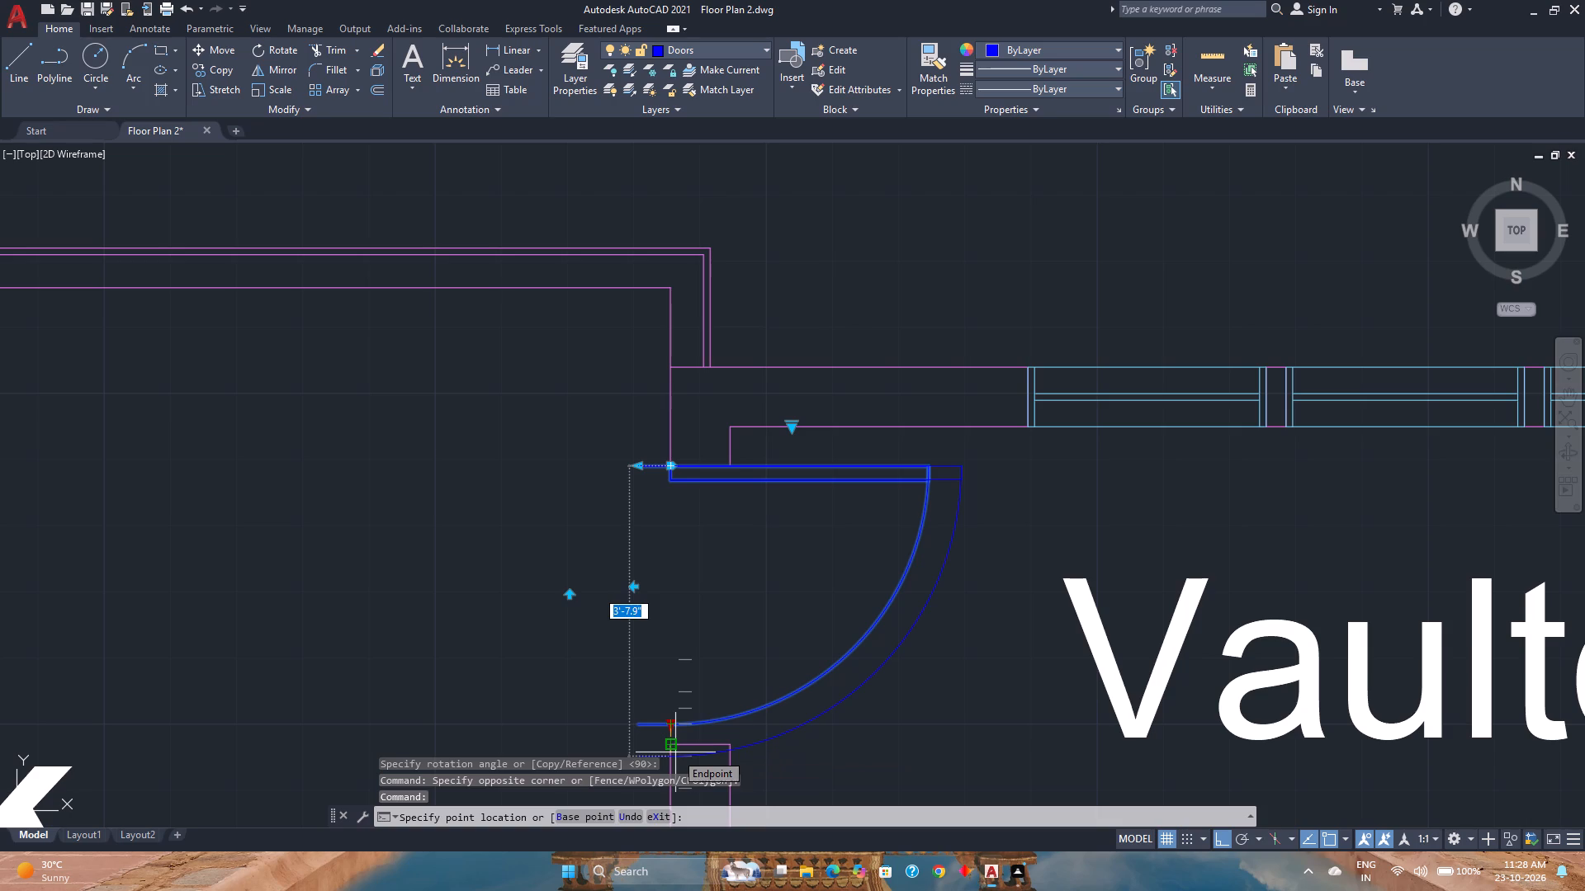
{"action": "left_click", "coordinate": [675, 752]}
Move the door 9" across the wall, from the deck-side corner to the suite-side corner of the upper jamb.
{"action": "key", "text": "m"}
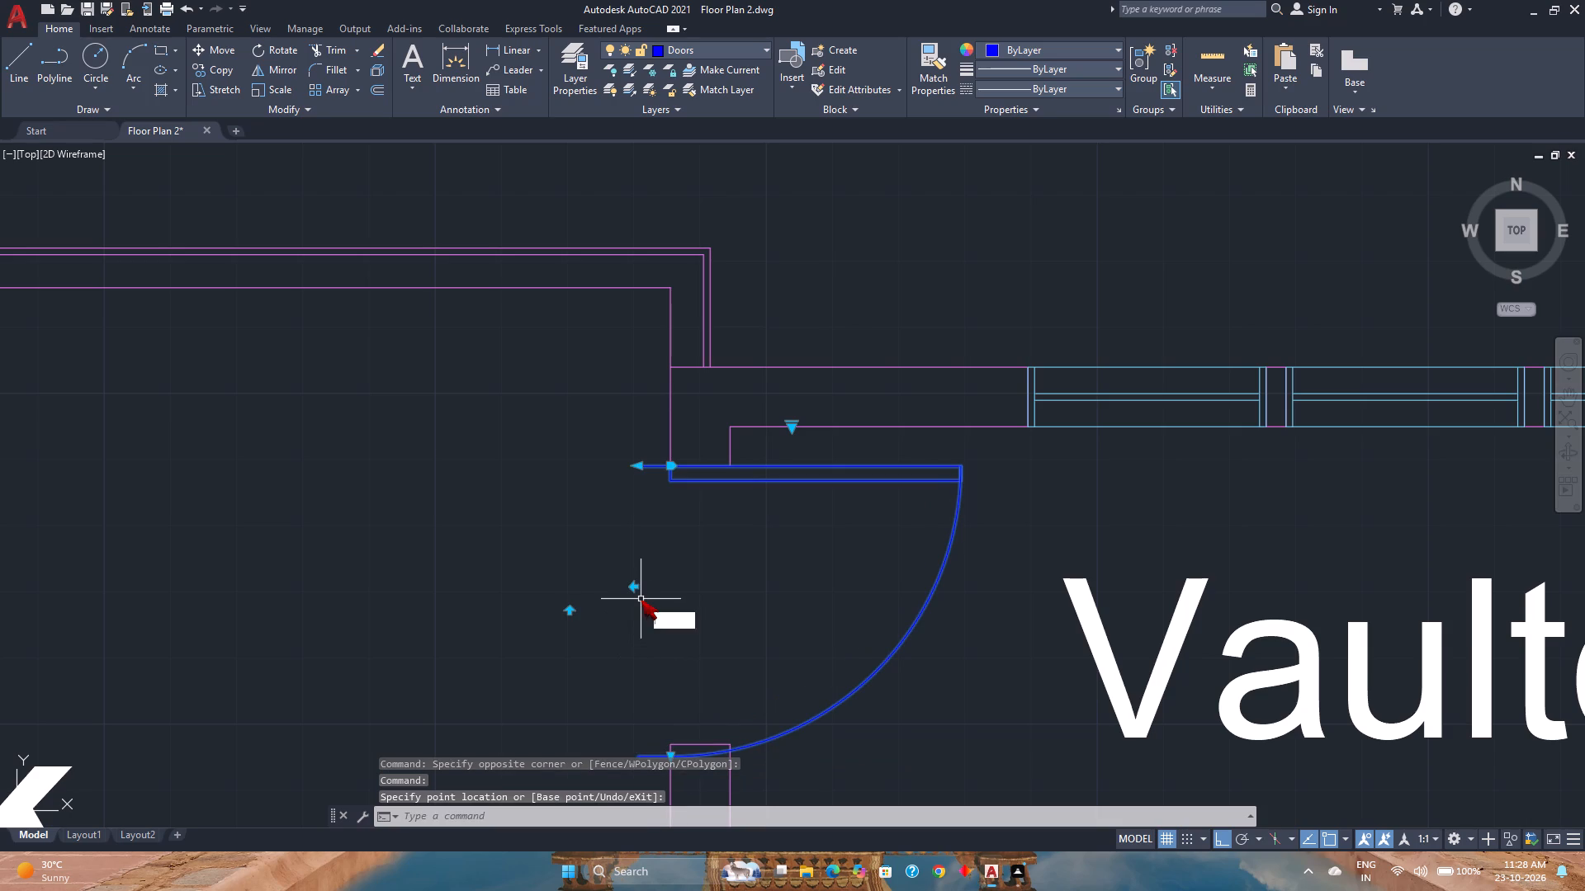
{"action": "key", "text": "Return"}
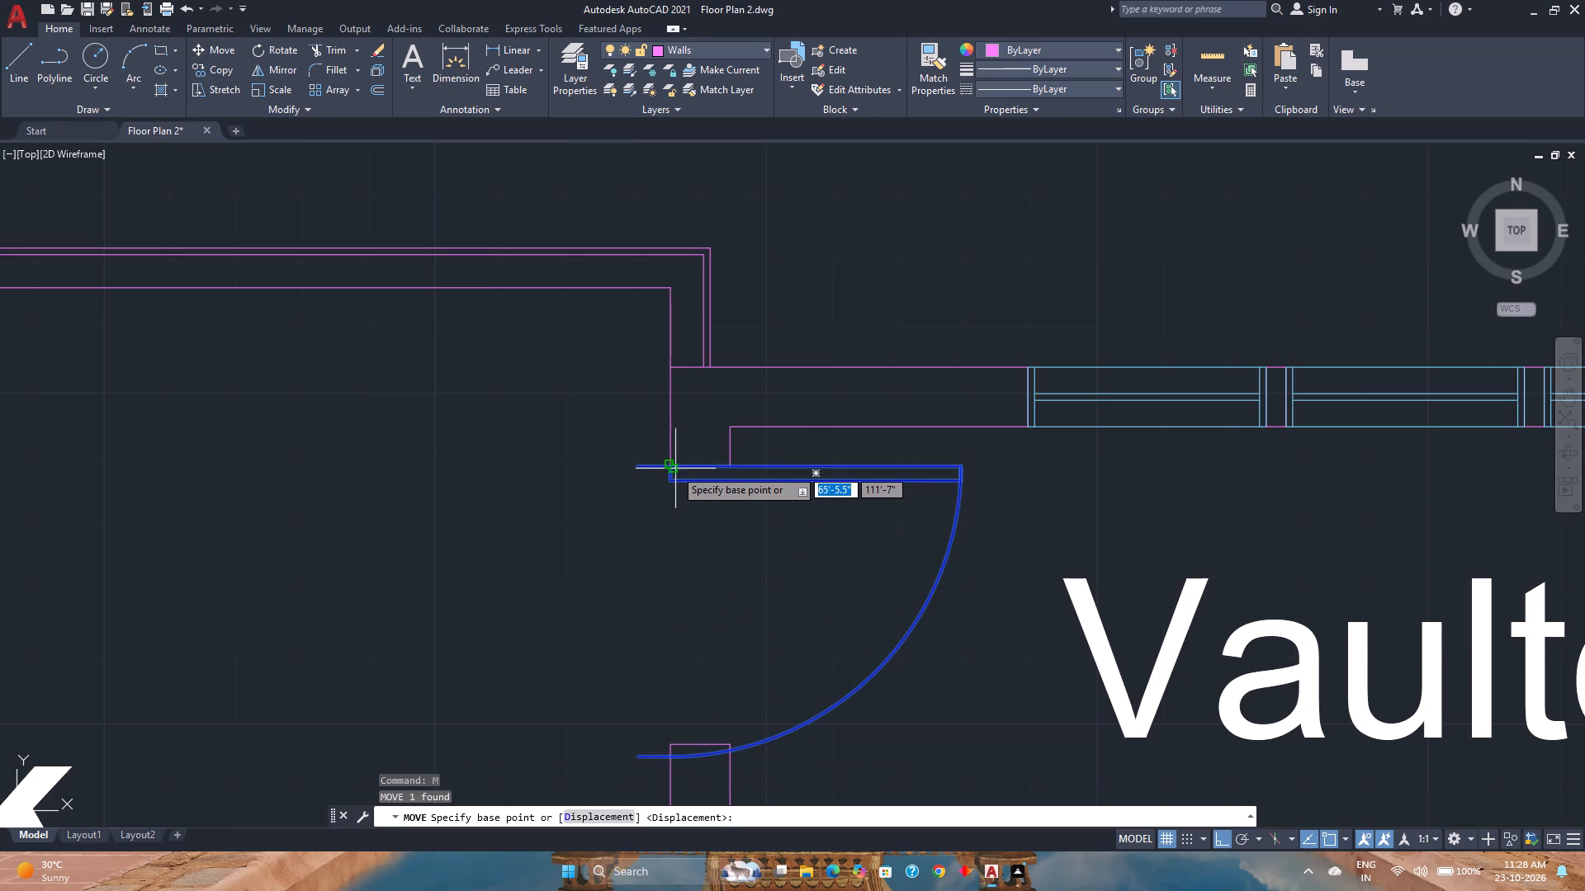
{"action": "left_click", "coordinate": [673, 468]}
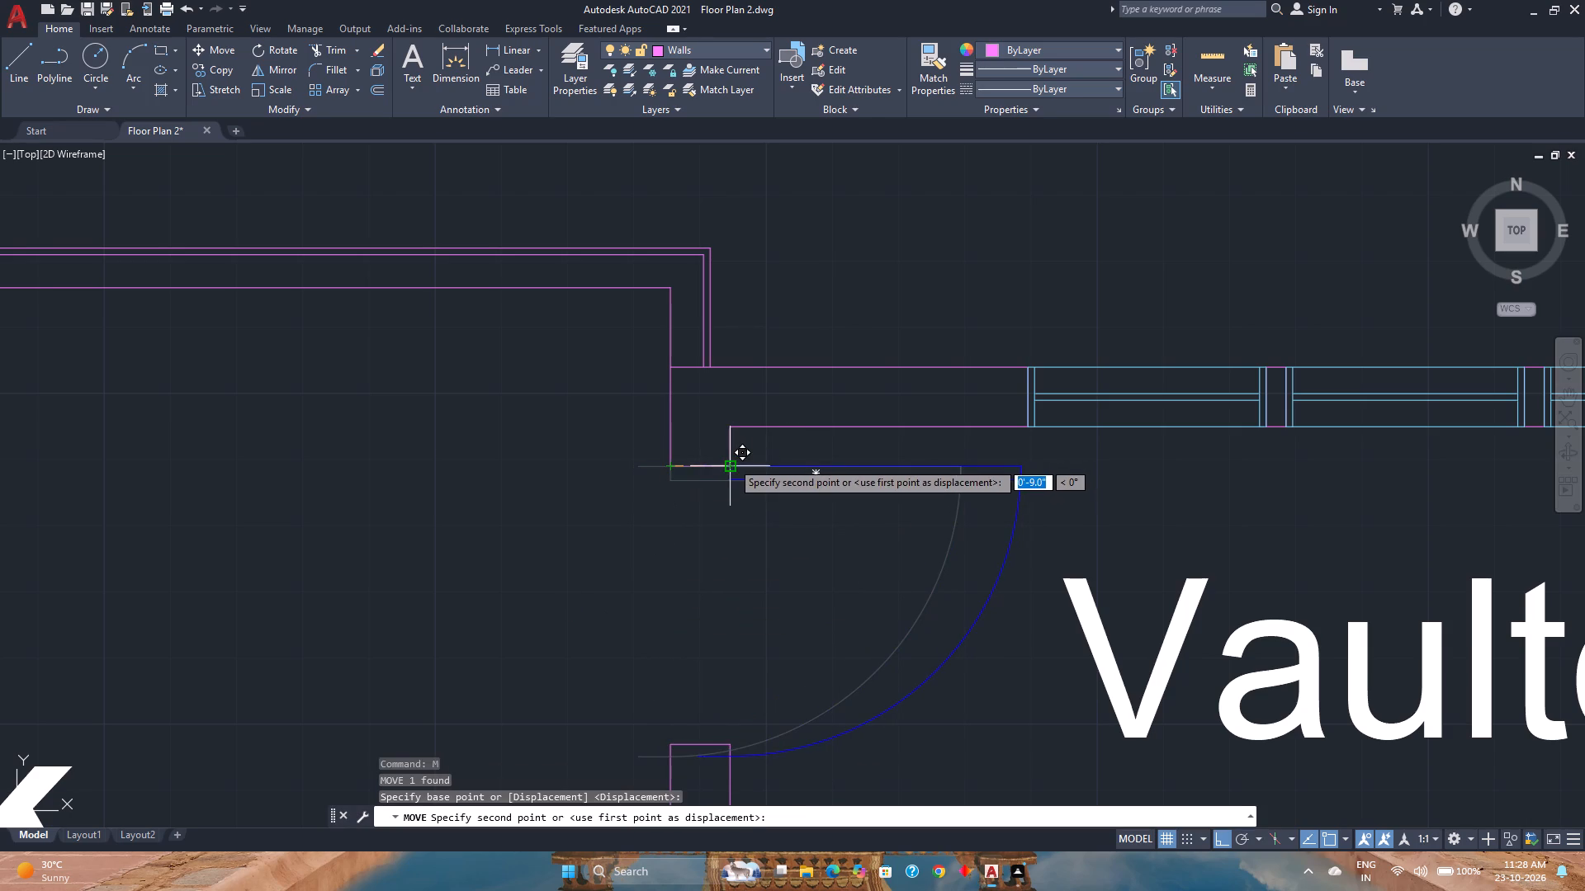
{"action": "left_click", "coordinate": [731, 461]}
Scale the door by reference about its hinge corner, fitting its swing end to the lower jamb of the 3'6" opening.
{"action": "type", "text": "sc"}
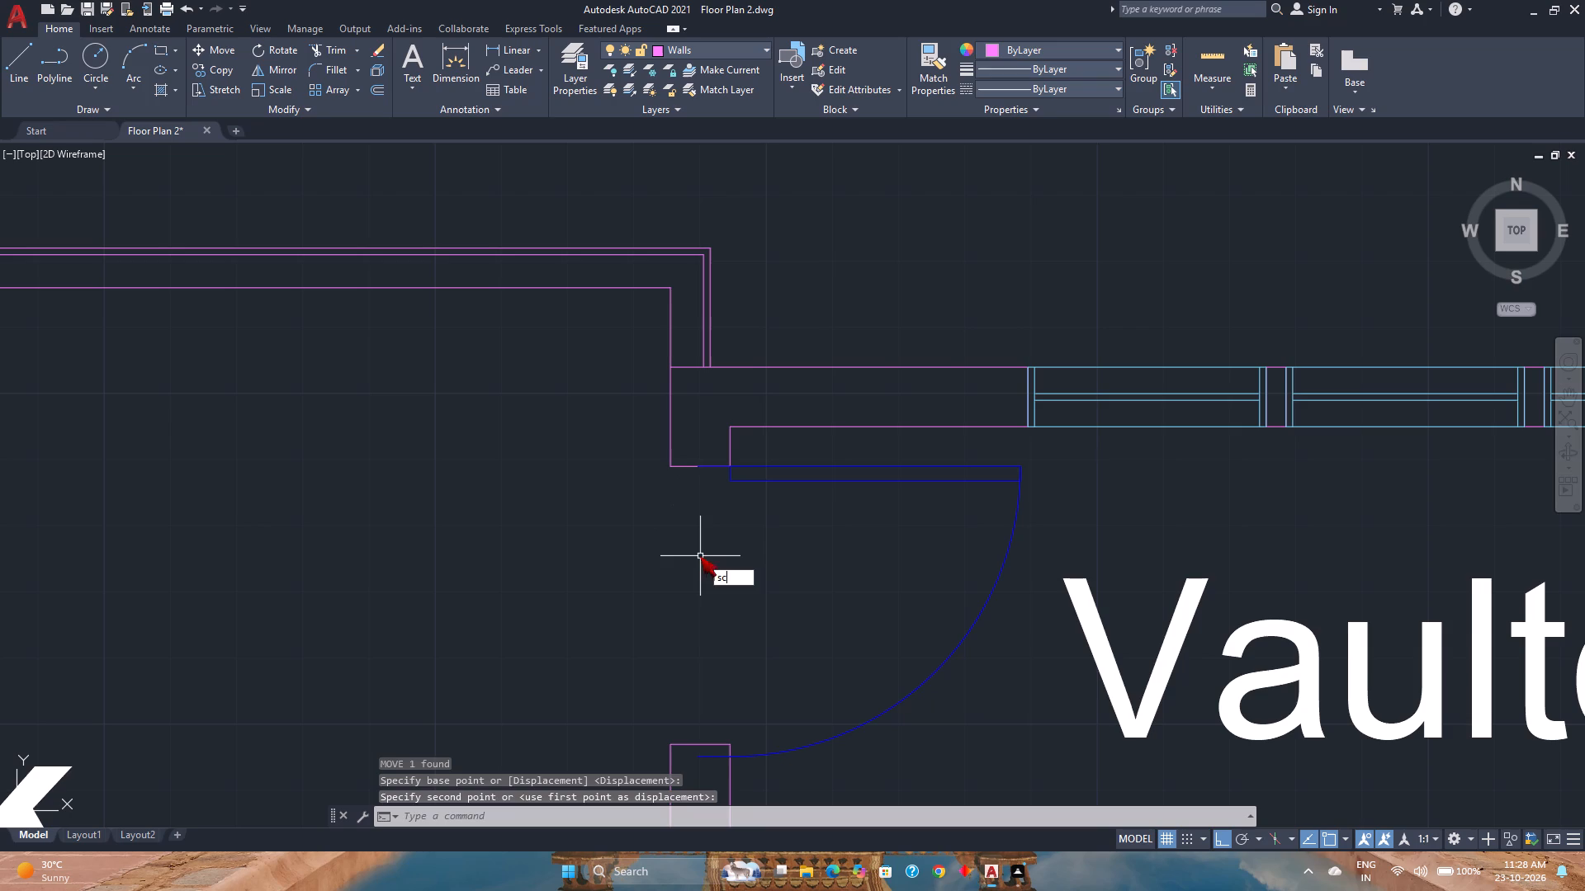
{"action": "key", "text": "Return"}
{"action": "left_click", "coordinate": [750, 465]}
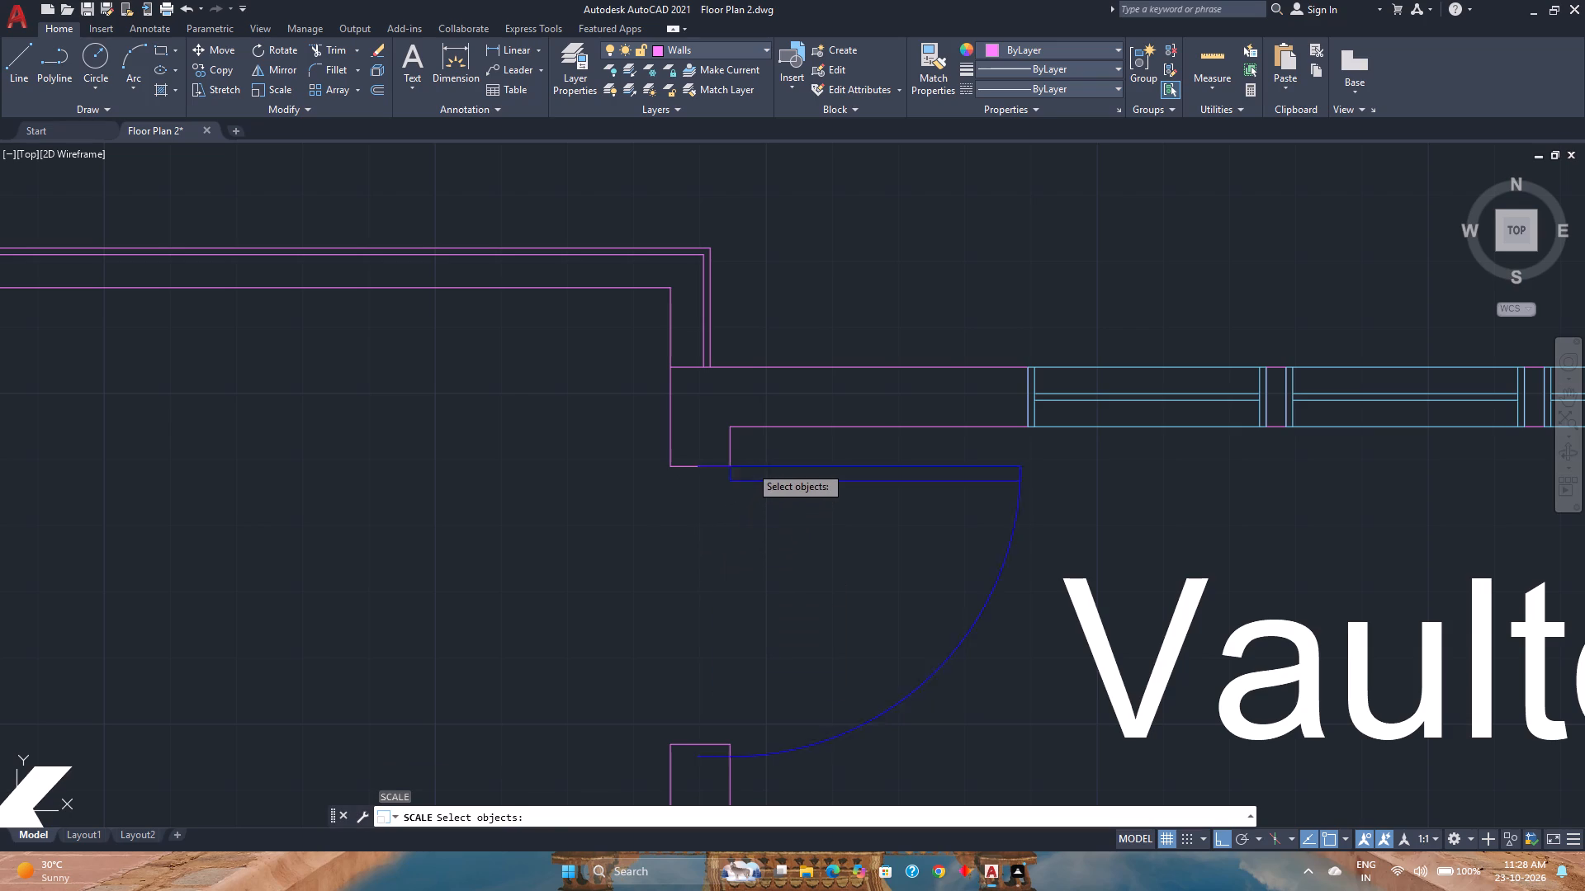
{"action": "key", "text": "space"}
{"action": "scroll", "coordinate": [735, 472], "scroll_direction": "up", "scroll_amount": 2}
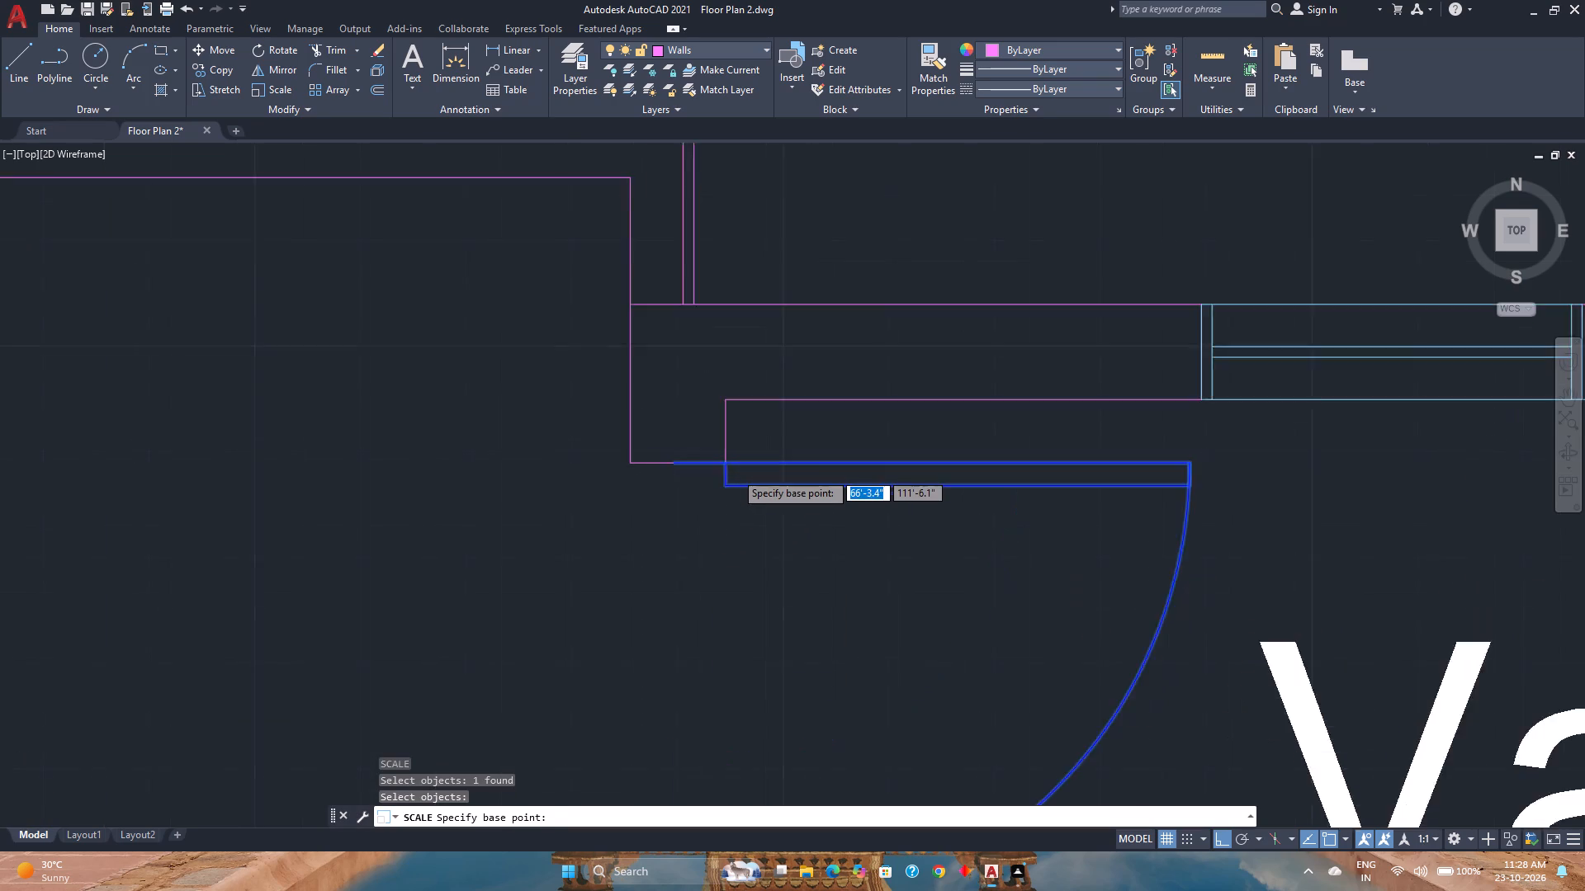
{"action": "left_click", "coordinate": [717, 457]}
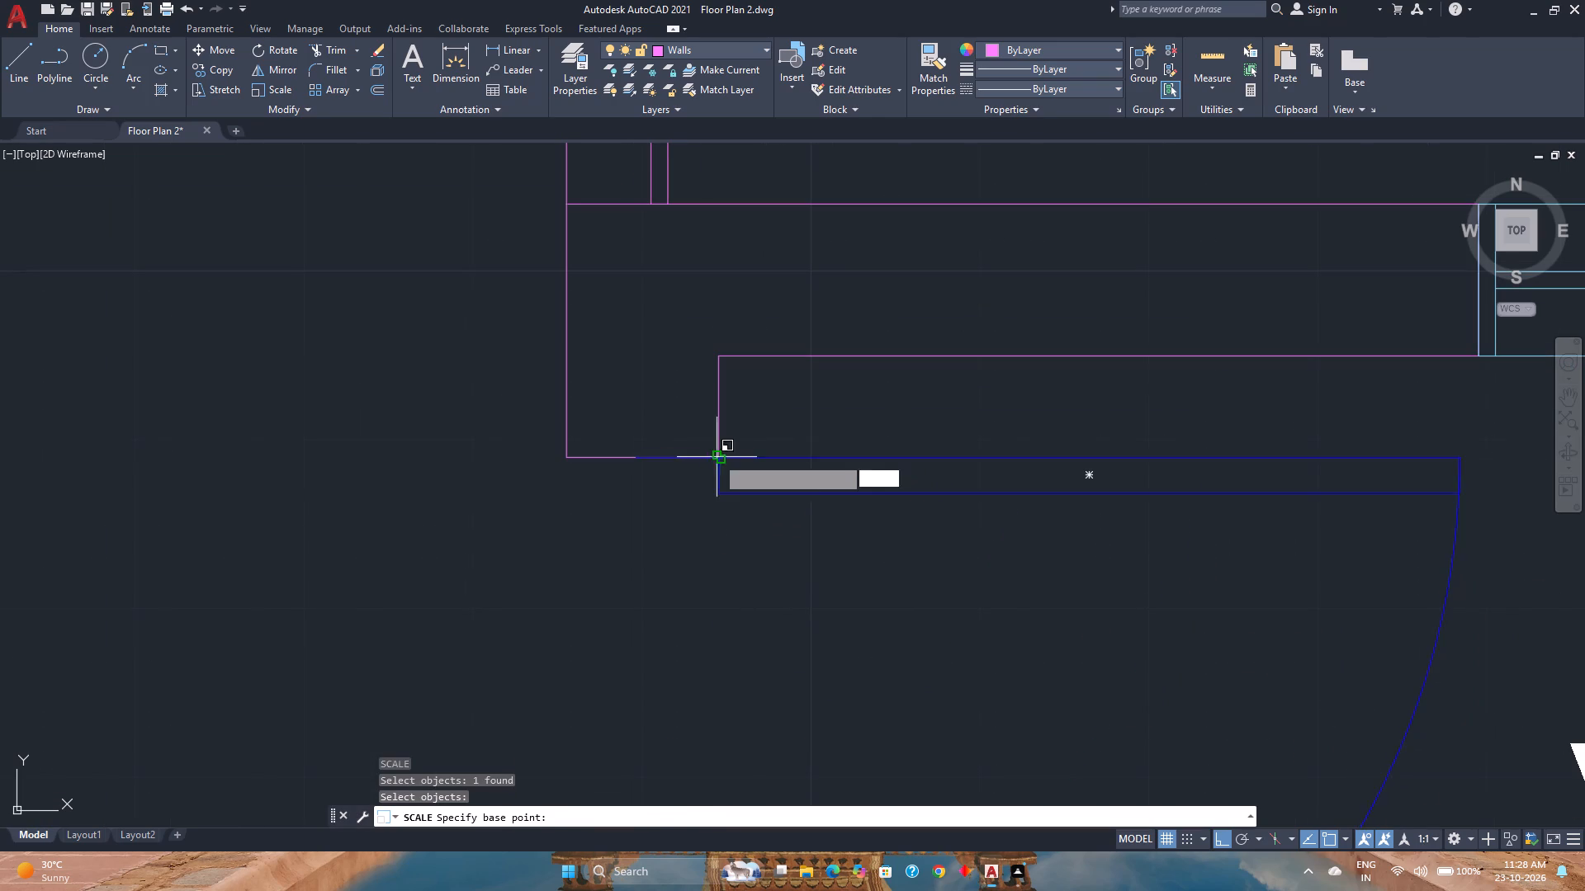
{"action": "scroll", "coordinate": [714, 468], "scroll_direction": "down", "scroll_amount": 3}
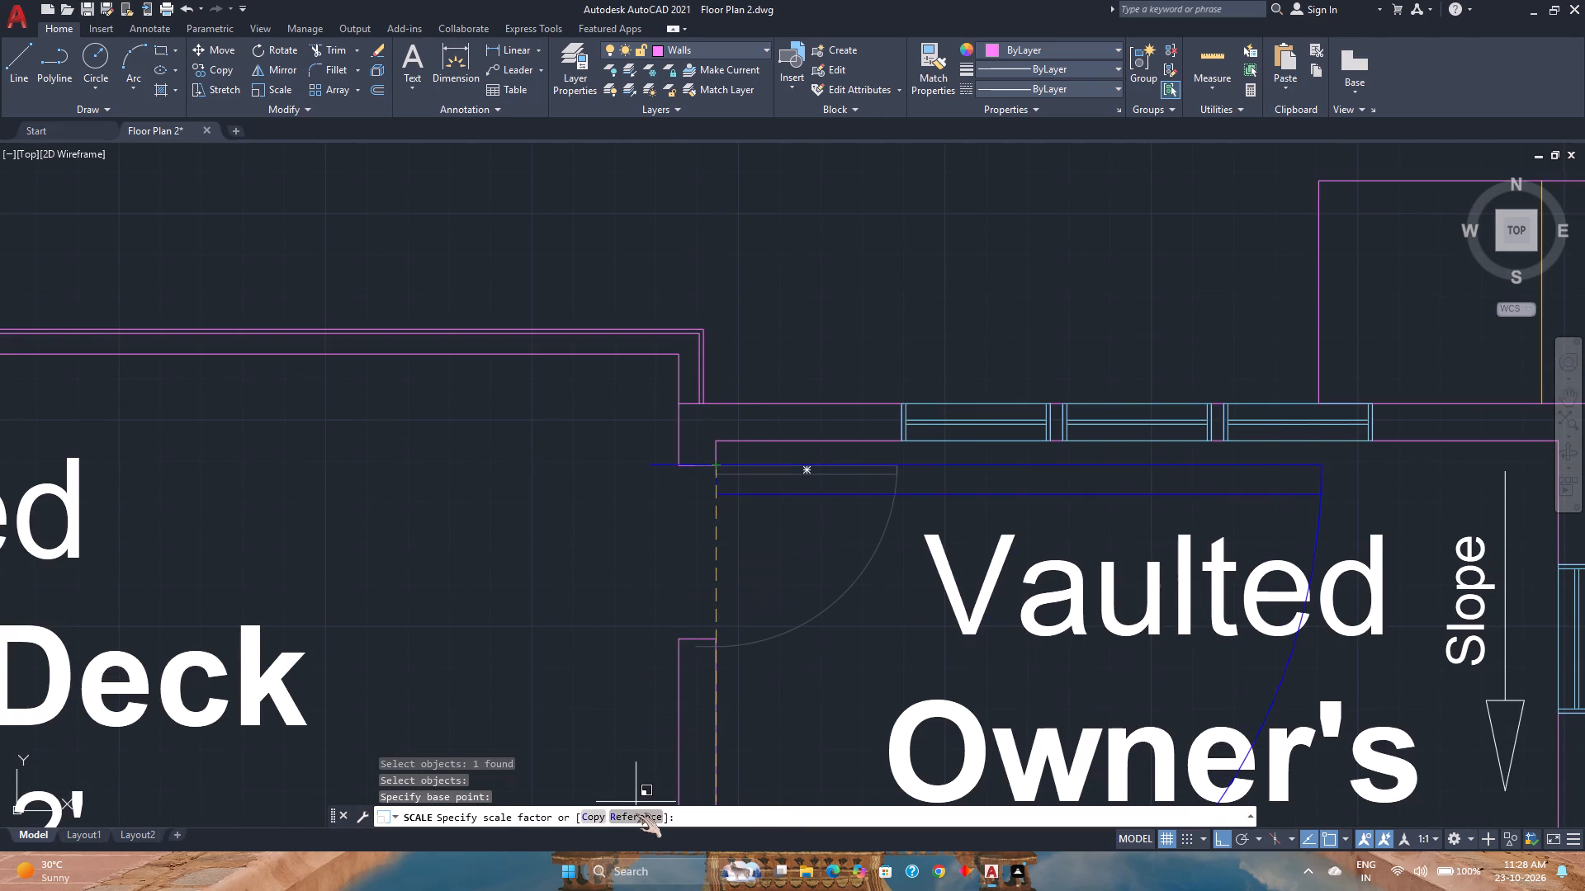
{"action": "left_click", "coordinate": [636, 813]}
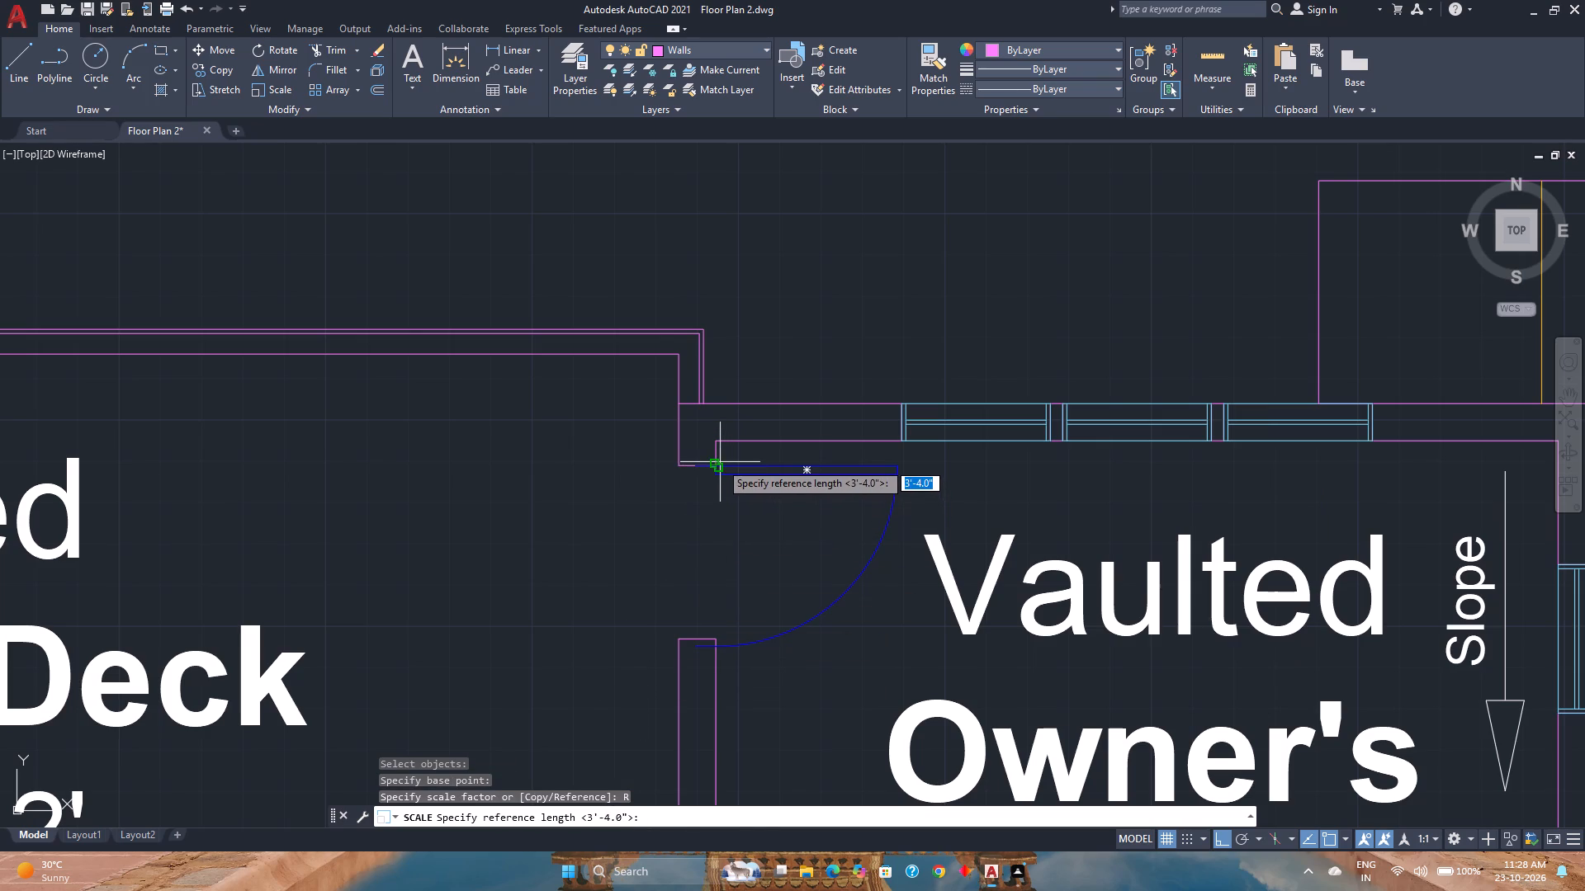
{"action": "left_click", "coordinate": [720, 462]}
{"action": "scroll", "coordinate": [716, 640], "scroll_direction": "up", "scroll_amount": 4}
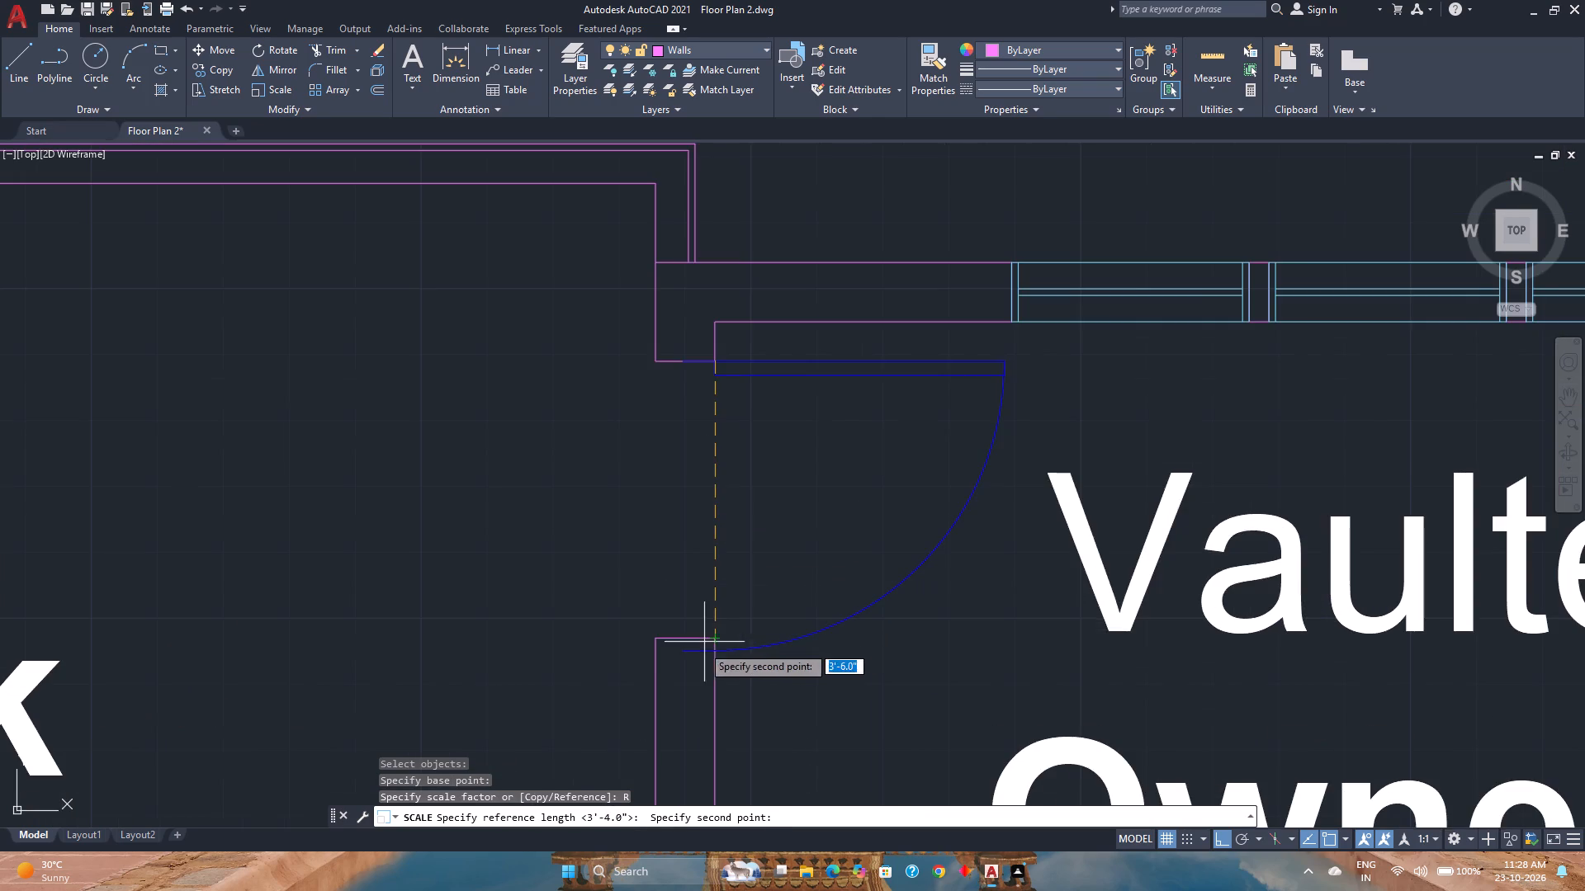
{"action": "scroll", "coordinate": [702, 653], "scroll_direction": "up", "scroll_amount": 3}
{"action": "left_click", "coordinate": [736, 649]}
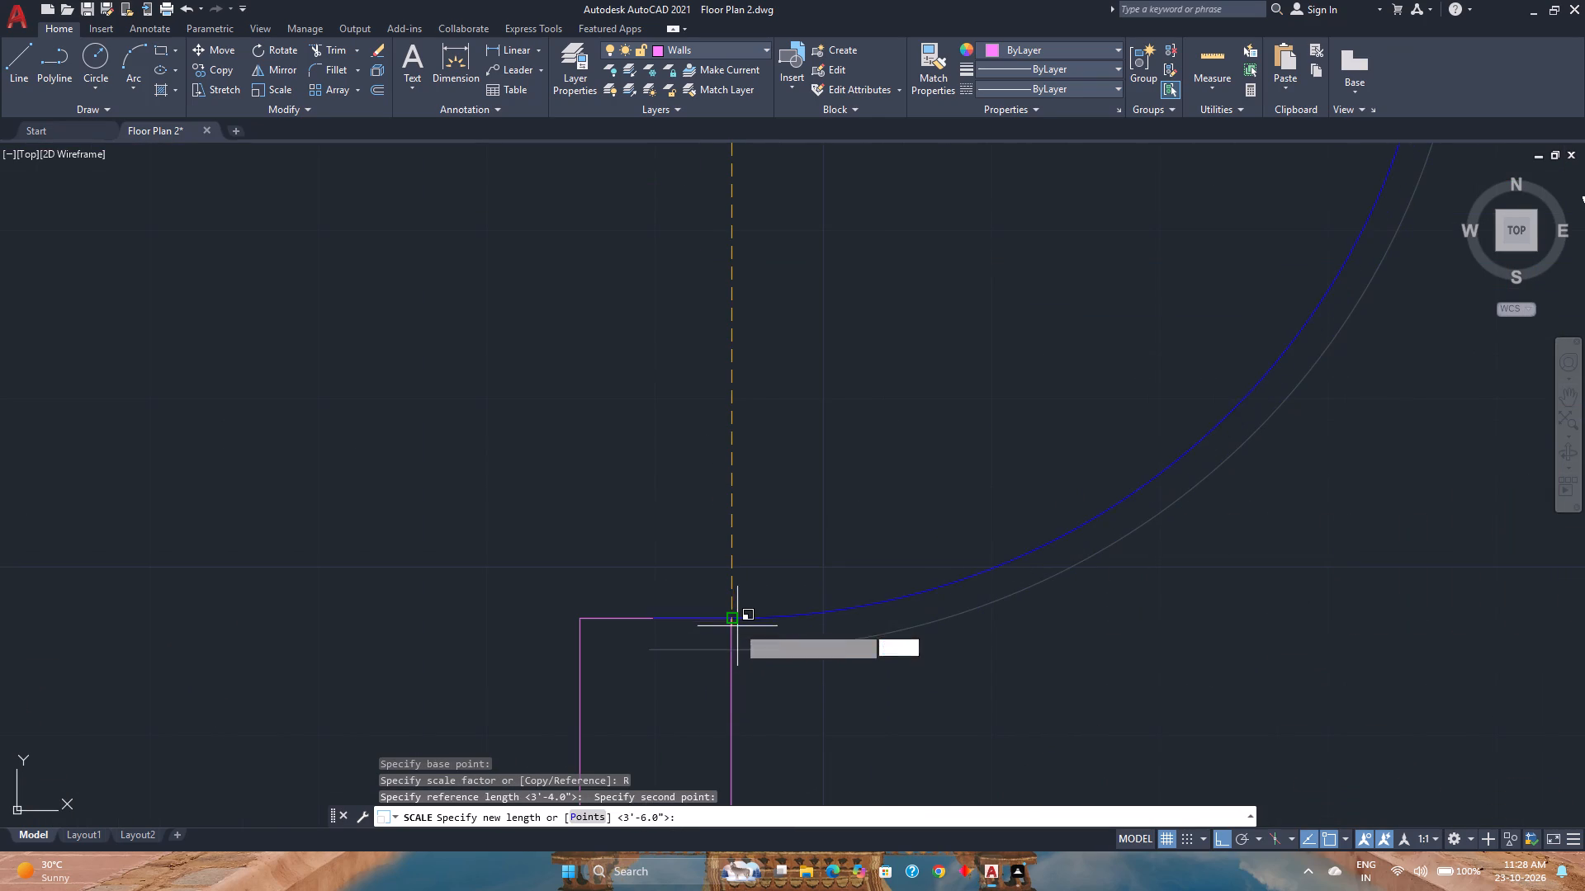
{"action": "left_click", "coordinate": [730, 619]}
{"action": "scroll", "coordinate": [730, 619], "scroll_direction": "down", "scroll_amount": 3}
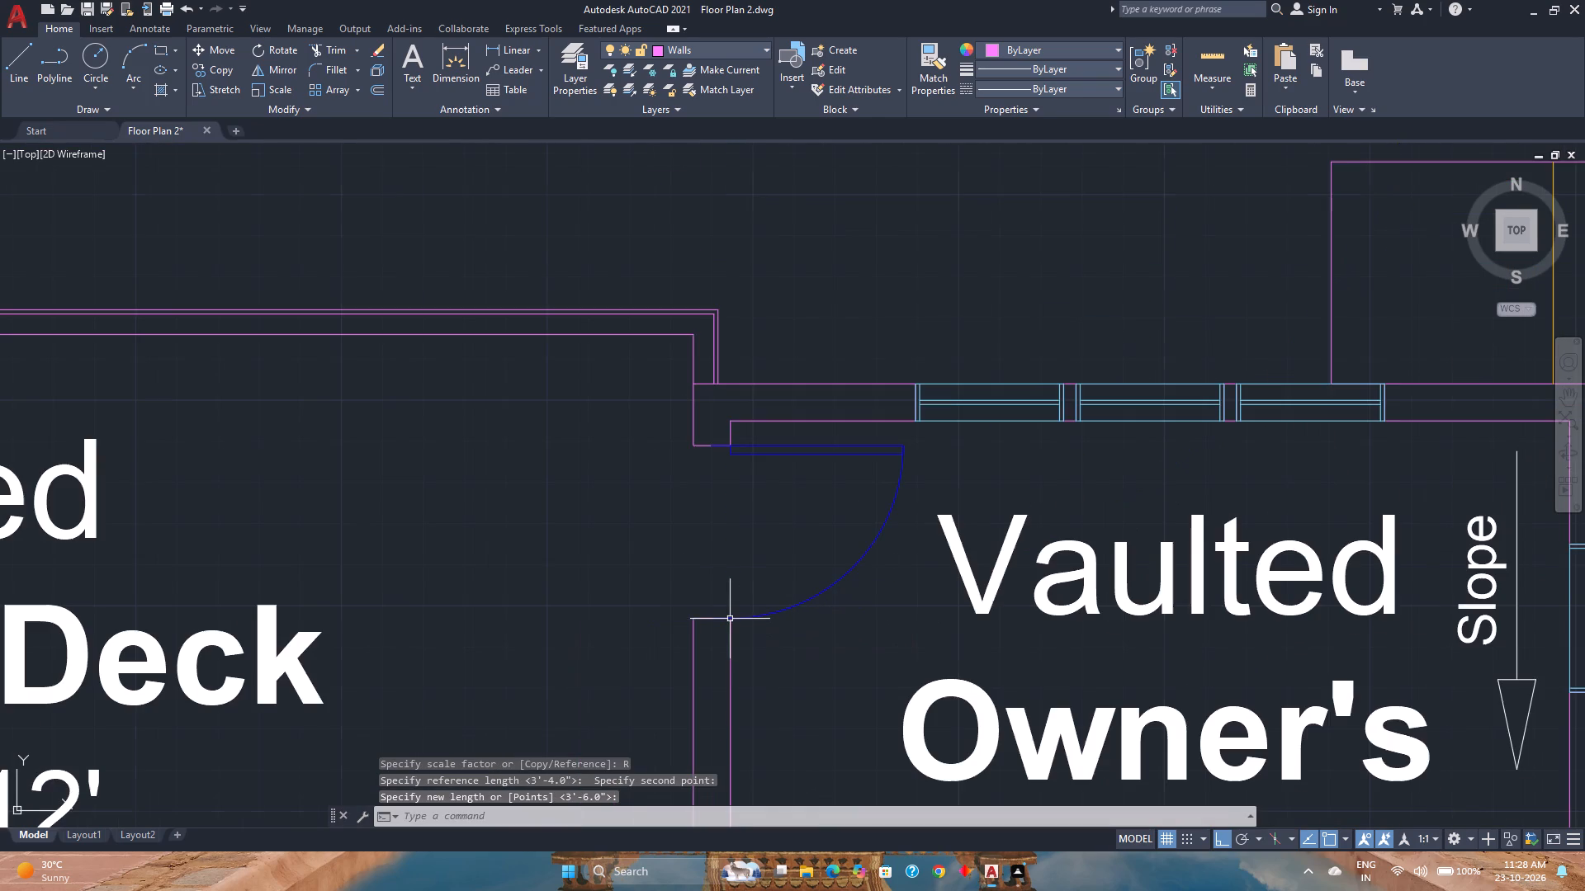
Measure the new door and its opening with a quick measurement.
{"action": "left_click", "coordinate": [1200, 59]}
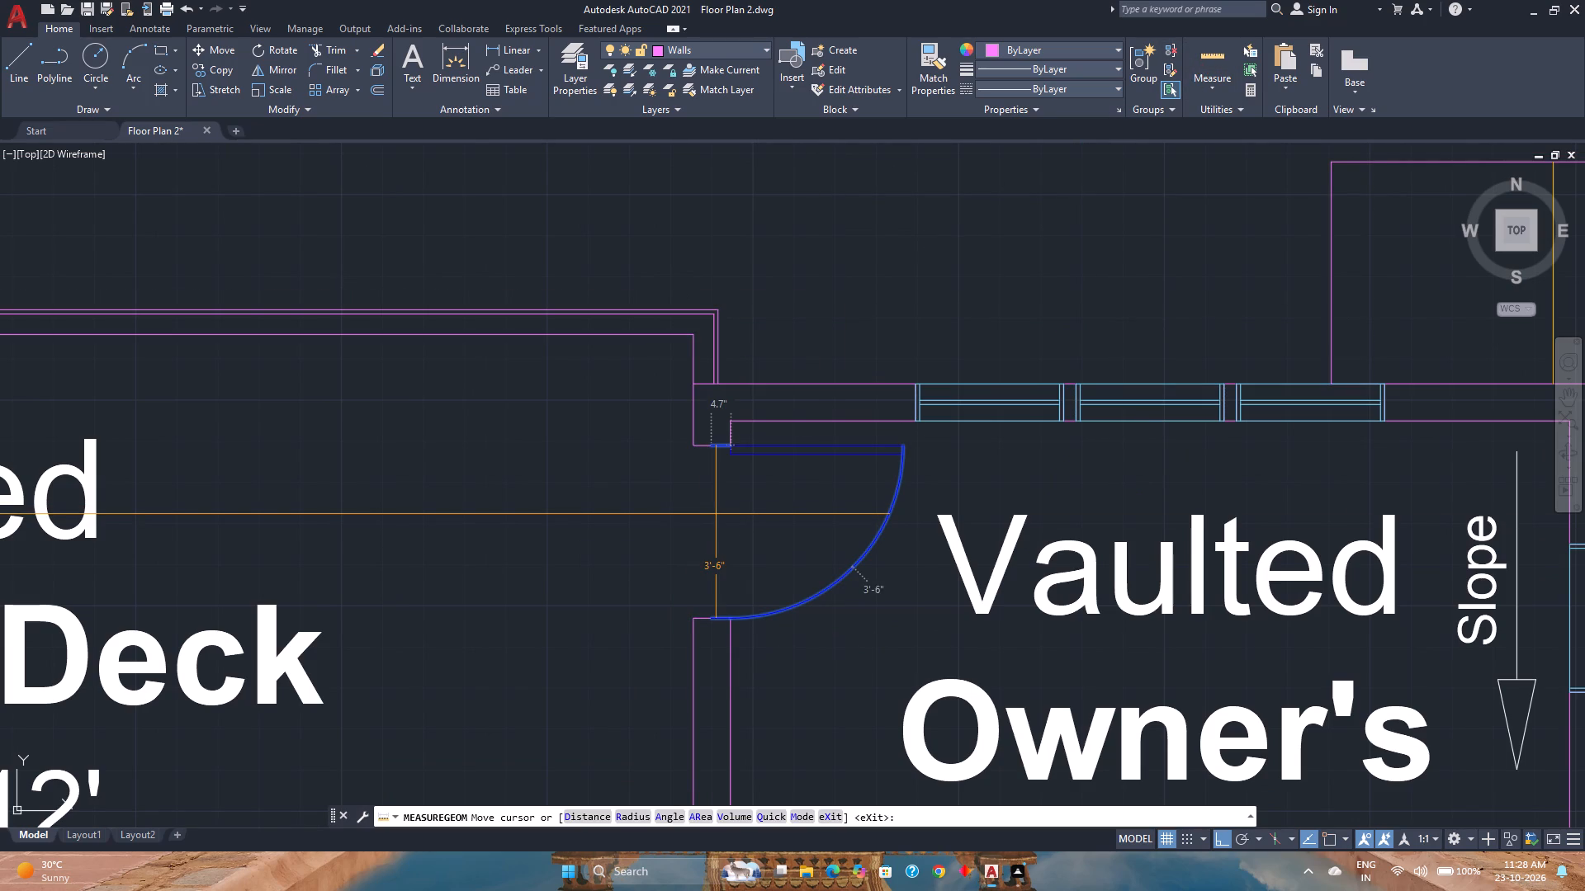
{"action": "key", "text": "Escape"}
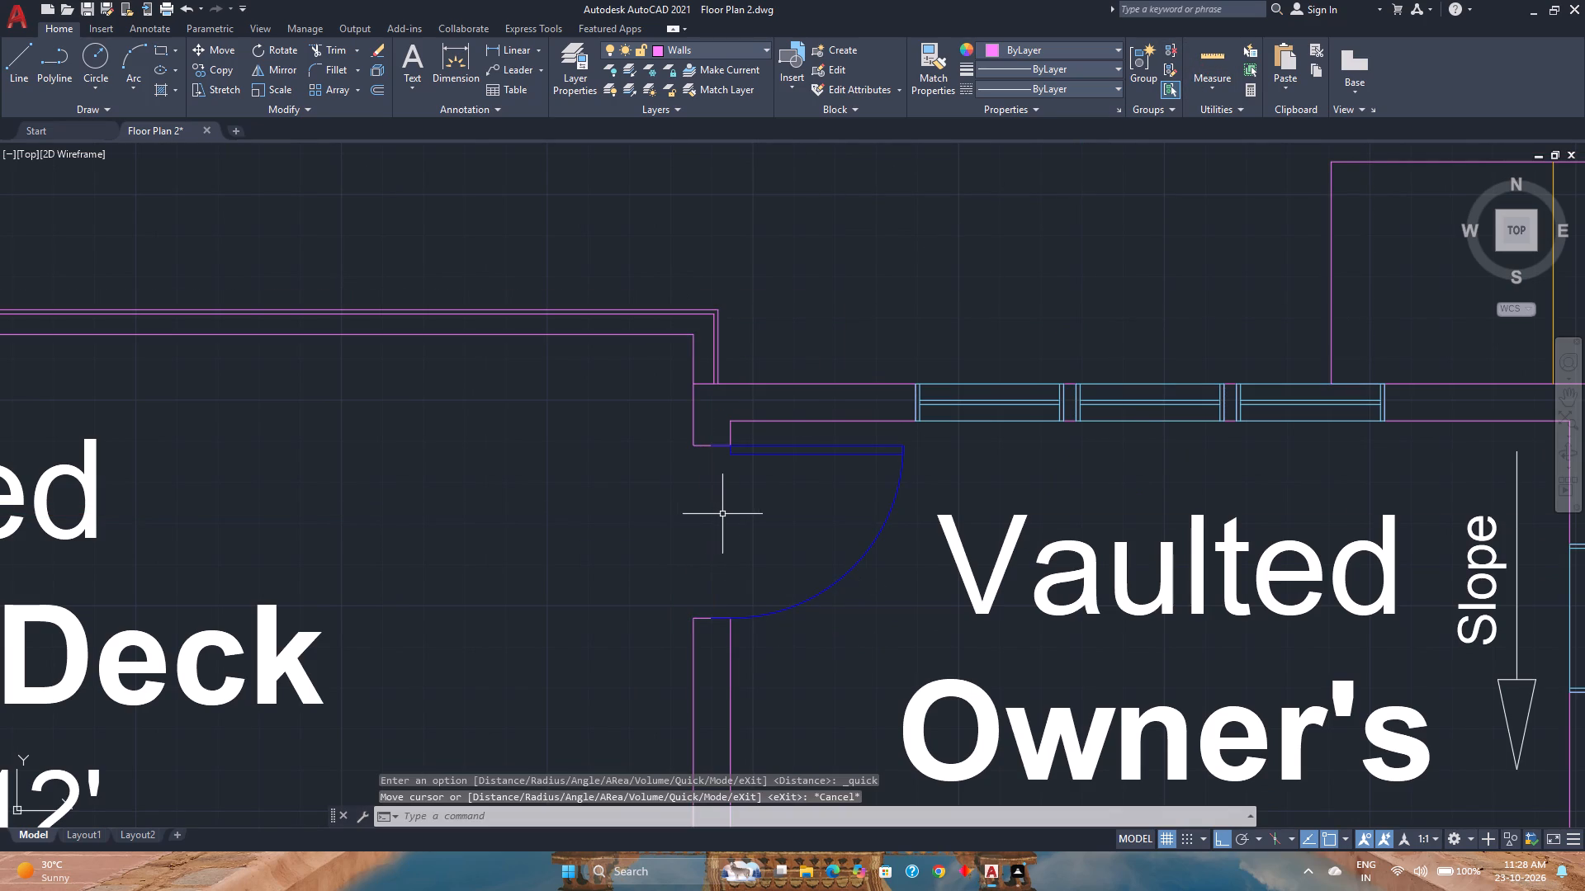
Save the drawing with the new door in place.
{"action": "scroll", "coordinate": [864, 574], "scroll_direction": "down", "scroll_amount": 2}
{"action": "middle_click", "coordinate": [864, 622]}
{"action": "middle_click_drag", "start_coordinate": [864, 622], "coordinate": [797, 498]}
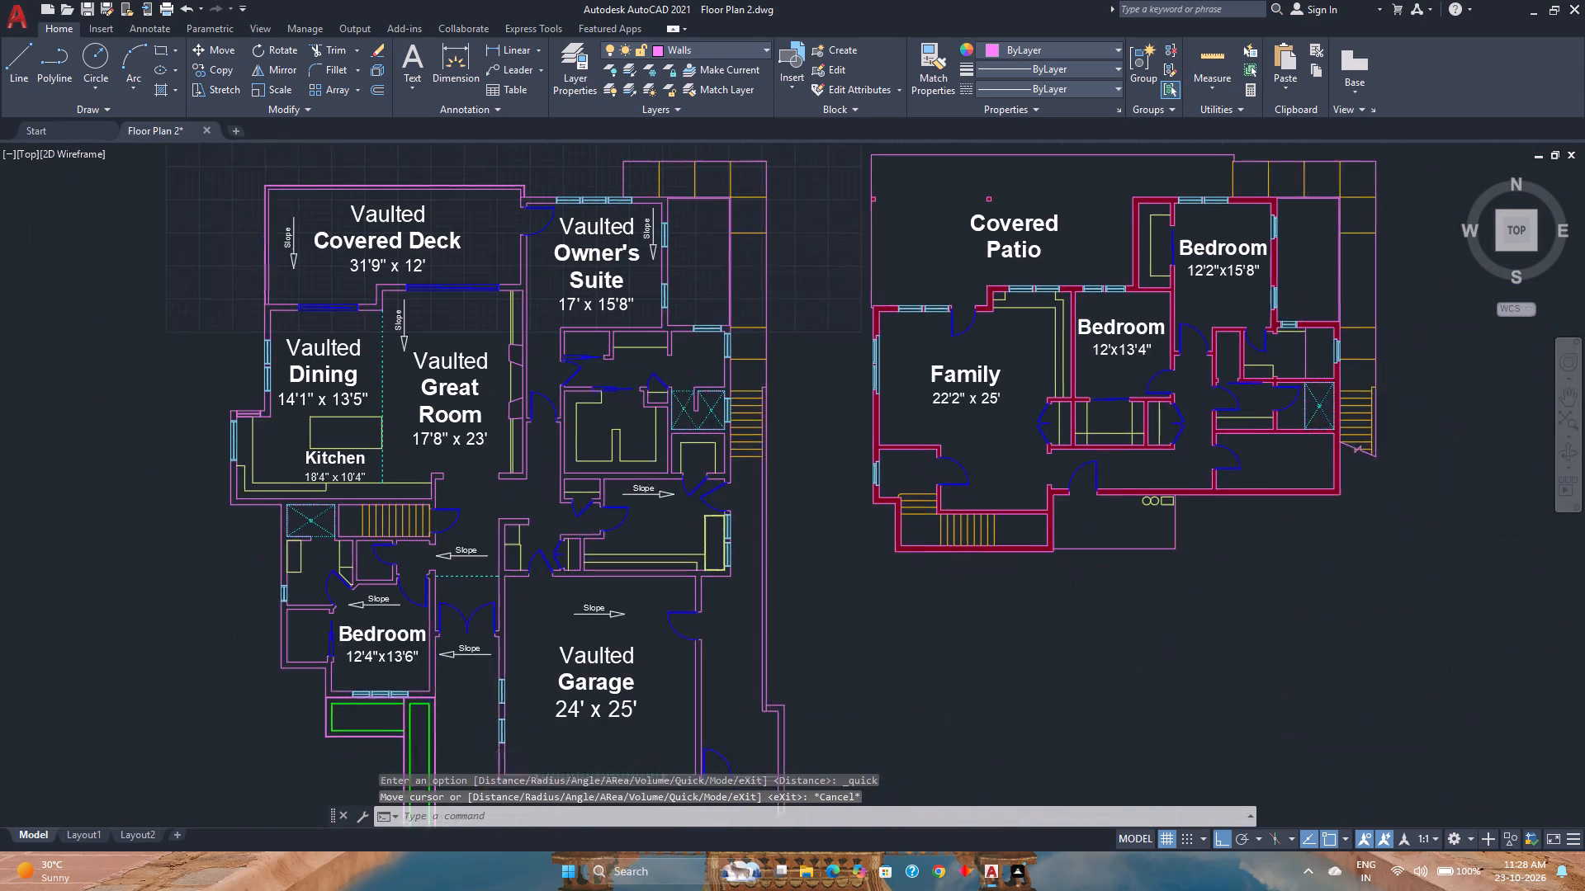
{"action": "key", "text": "ctrl+s"}
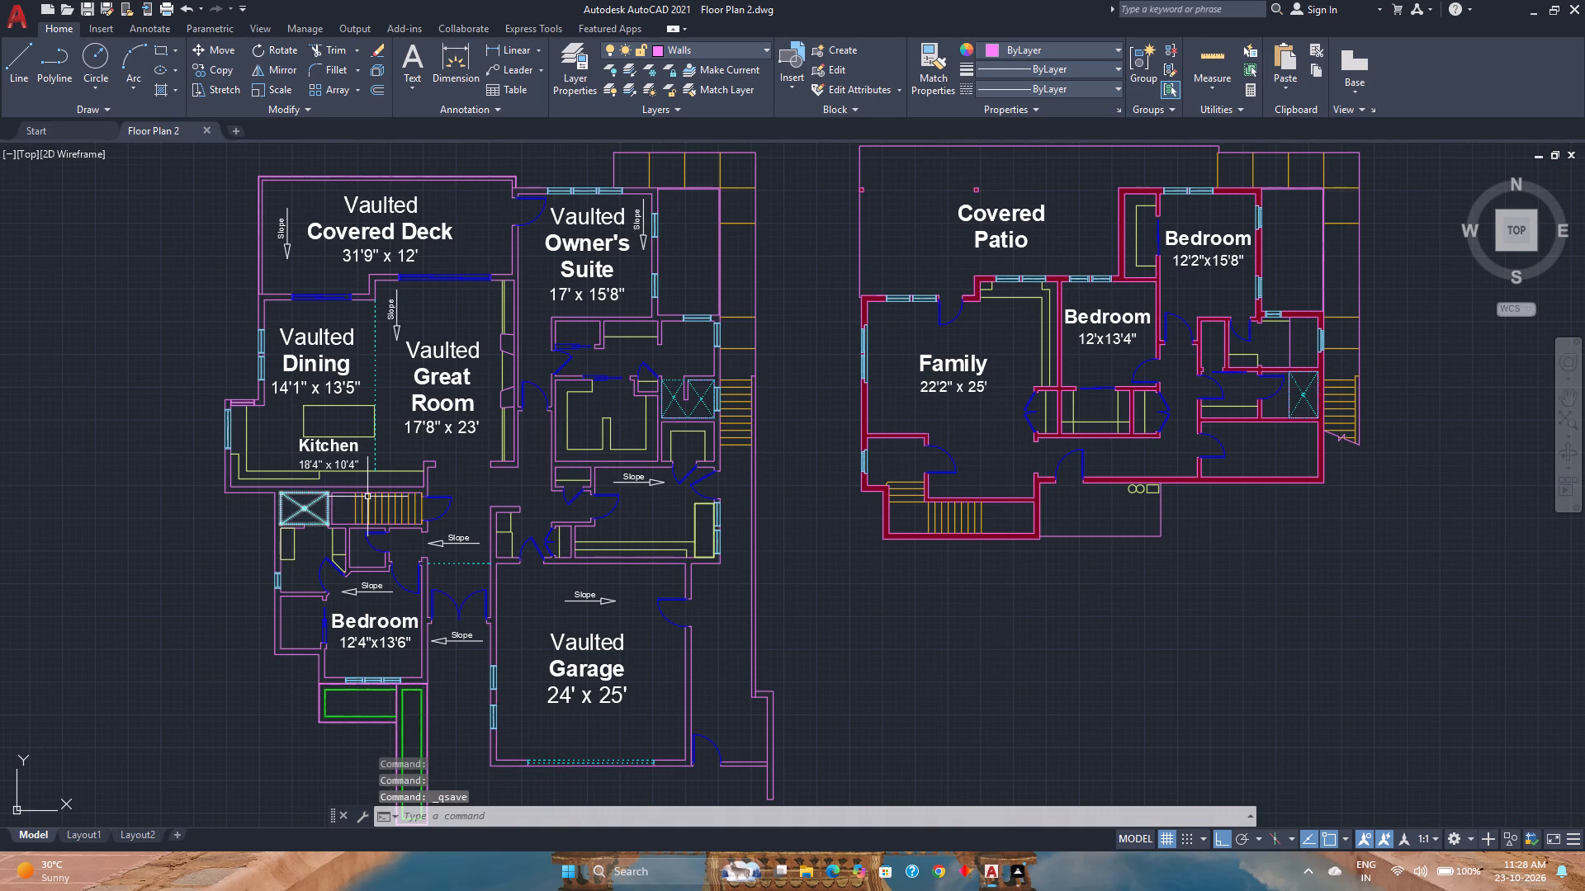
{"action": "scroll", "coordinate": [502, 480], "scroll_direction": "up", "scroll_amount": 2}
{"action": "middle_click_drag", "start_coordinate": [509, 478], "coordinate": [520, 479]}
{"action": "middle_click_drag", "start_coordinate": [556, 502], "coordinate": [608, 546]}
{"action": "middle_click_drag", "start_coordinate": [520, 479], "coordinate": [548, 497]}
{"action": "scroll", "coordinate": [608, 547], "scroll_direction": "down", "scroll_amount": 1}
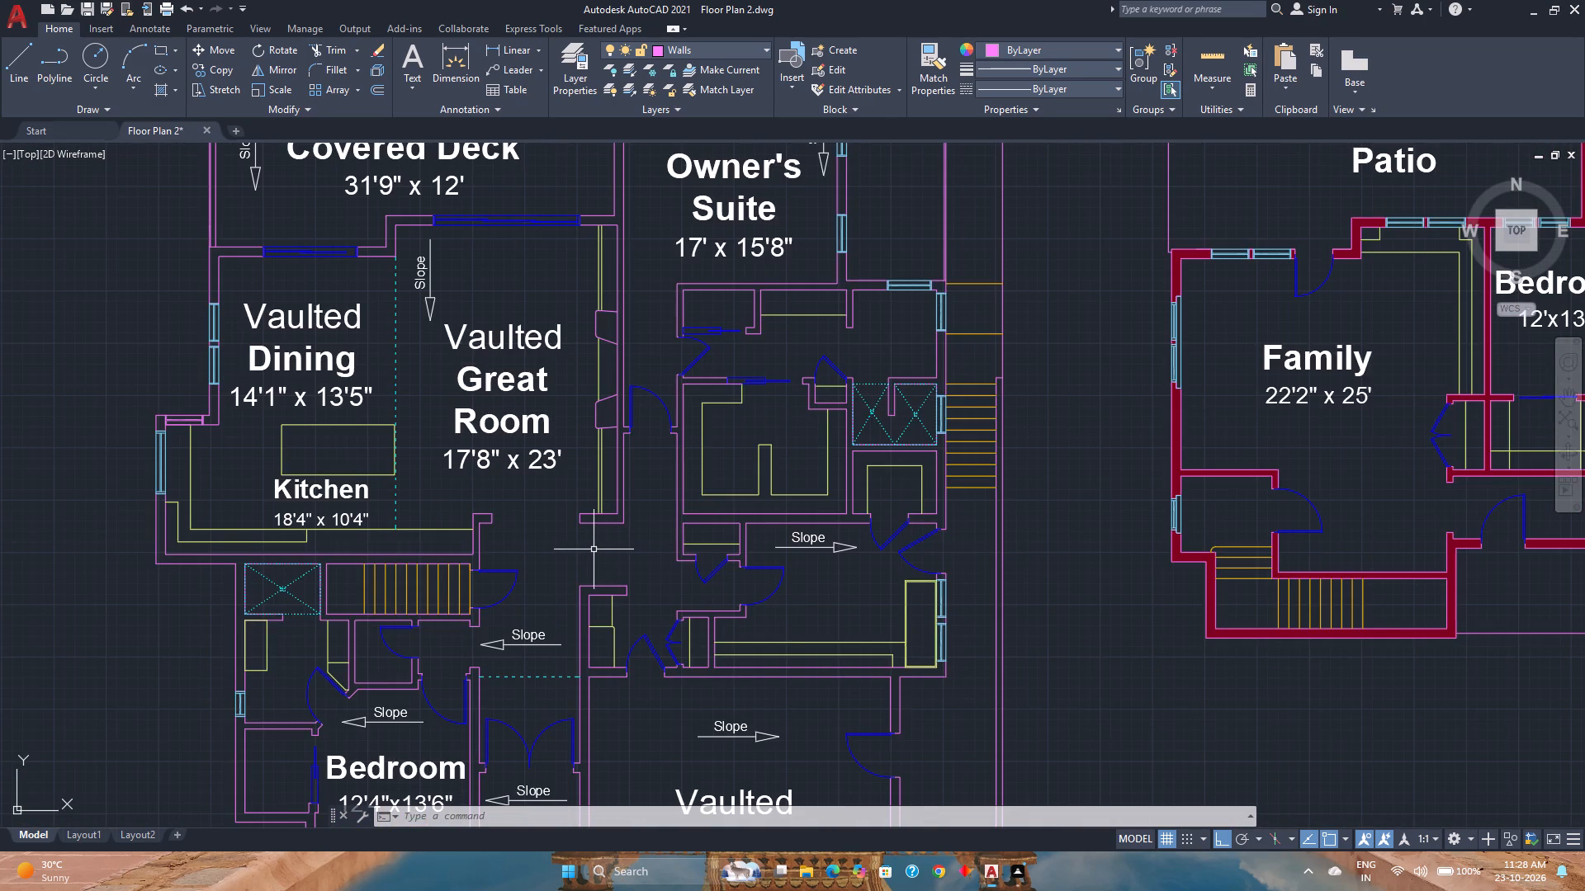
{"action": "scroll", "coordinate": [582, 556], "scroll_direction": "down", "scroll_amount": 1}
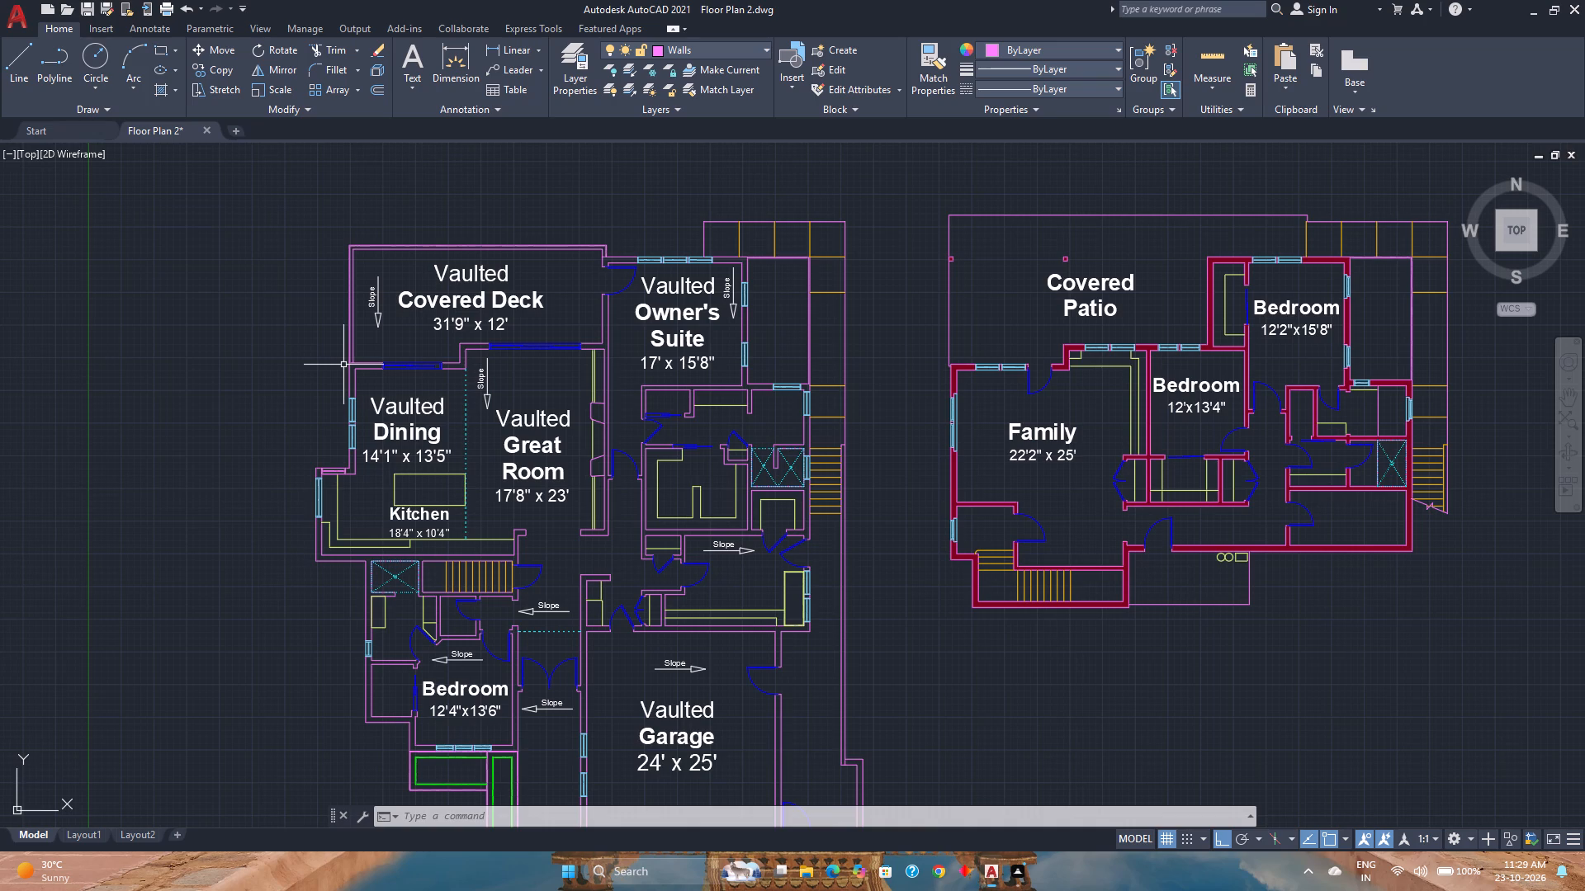
Start a hatch on the main floor plan with the dark red Hatch layer current and the SOLID pattern.
{"action": "middle_click_drag", "start_coordinate": [423, 464], "coordinate": [410, 346]}
{"action": "middle_click", "coordinate": [410, 346]}
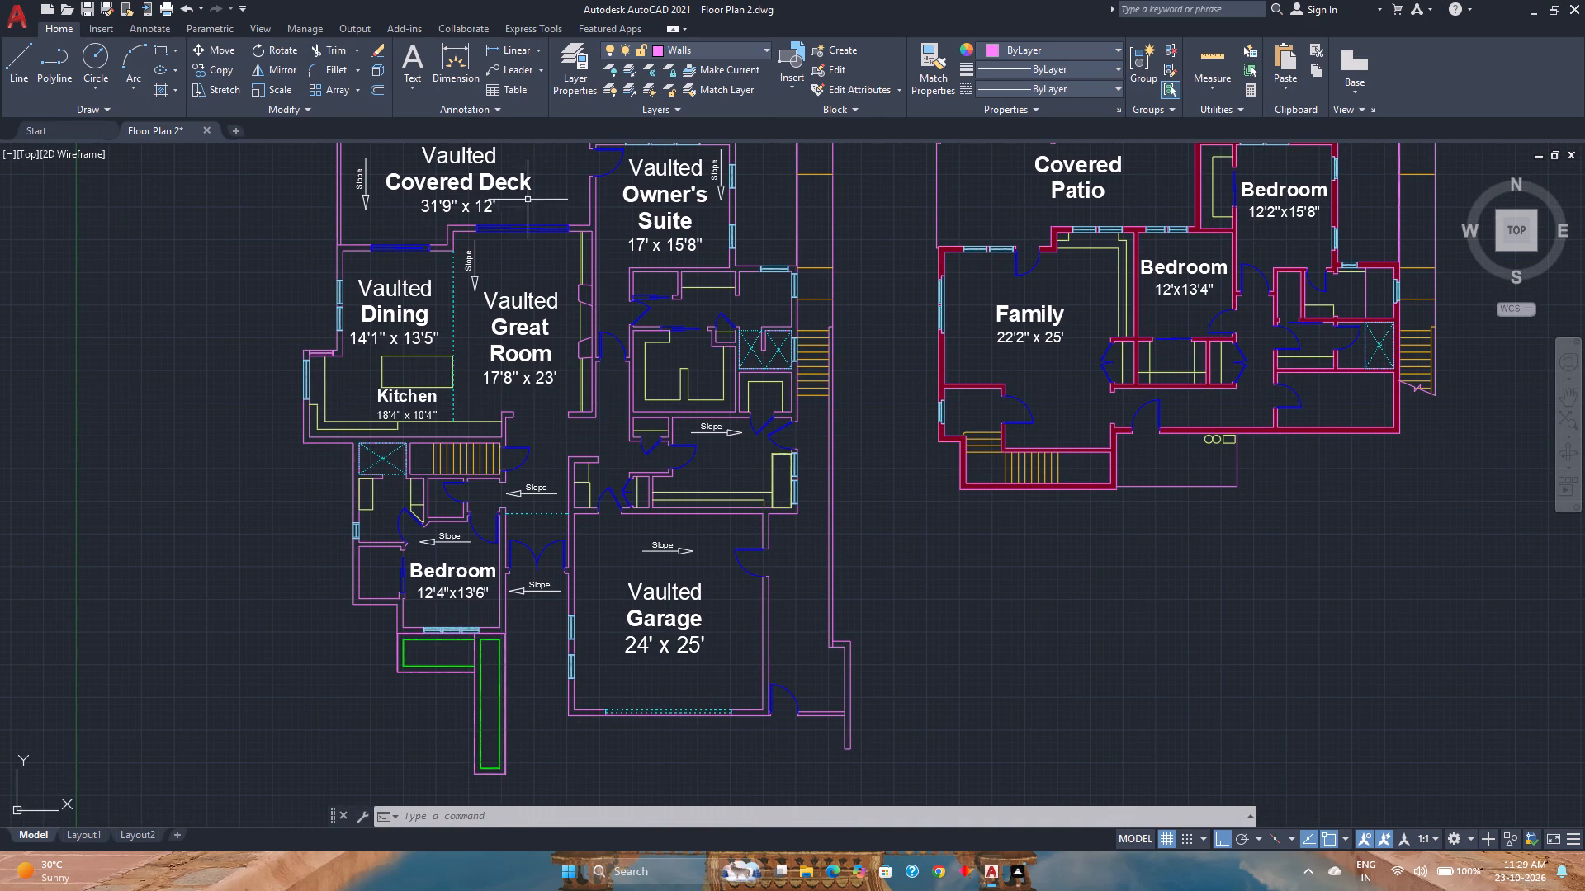
{"action": "left_click", "coordinate": [164, 94]}
{"action": "left_click", "coordinate": [520, 69]}
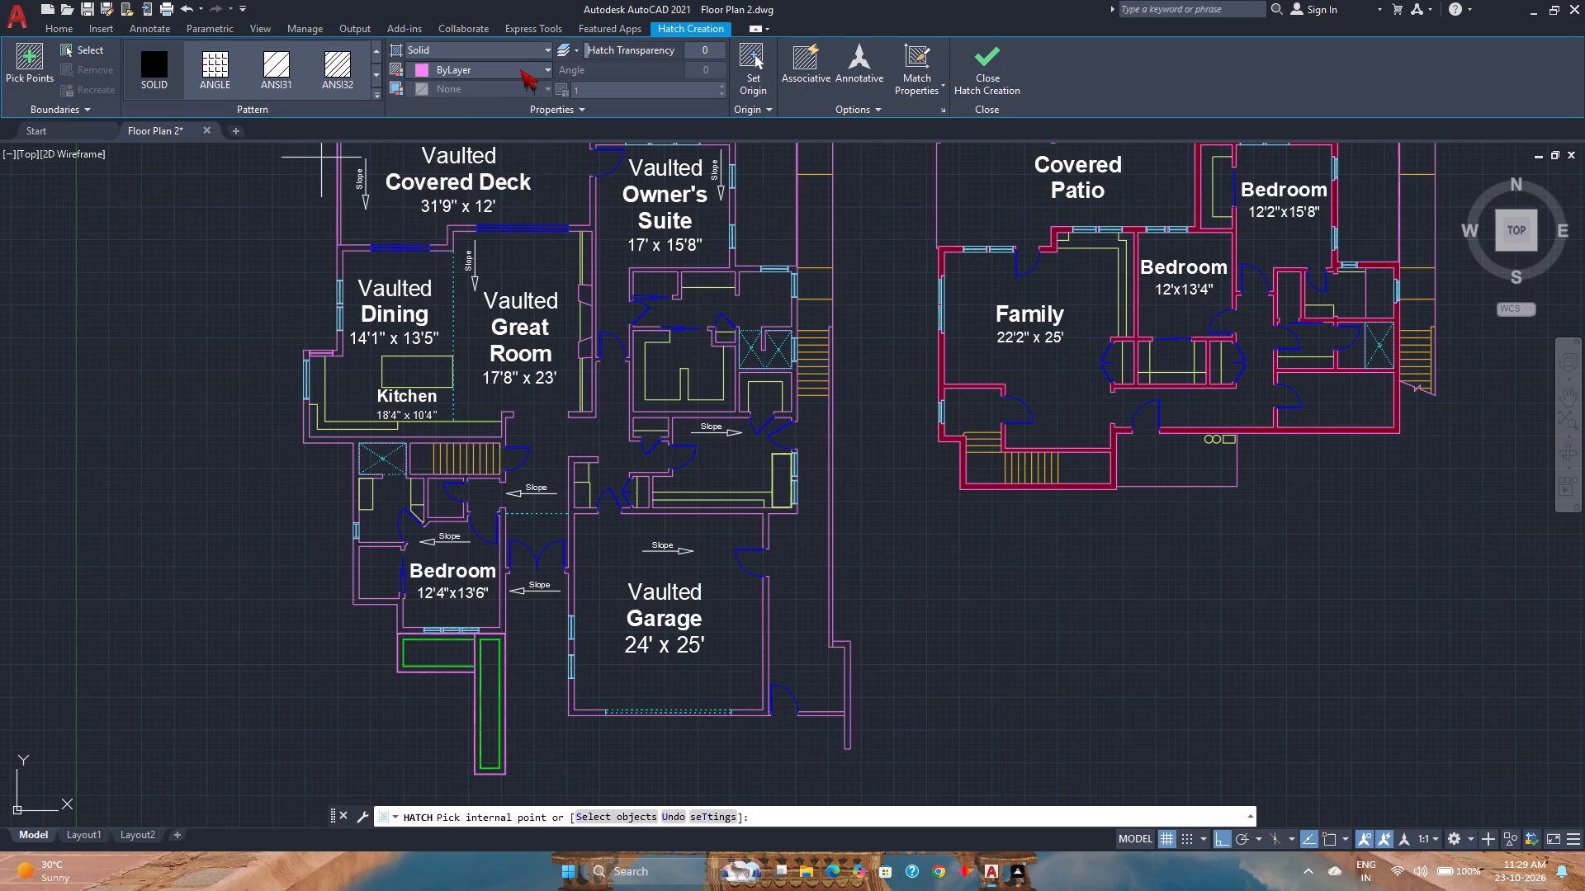
{"action": "left_click", "coordinate": [69, 31]}
{"action": "scroll", "coordinate": [627, 66], "scroll_direction": "up", "scroll_amount": 1}
{"action": "left_click", "coordinate": [69, 27]}
{"action": "left_click", "coordinate": [698, 54]}
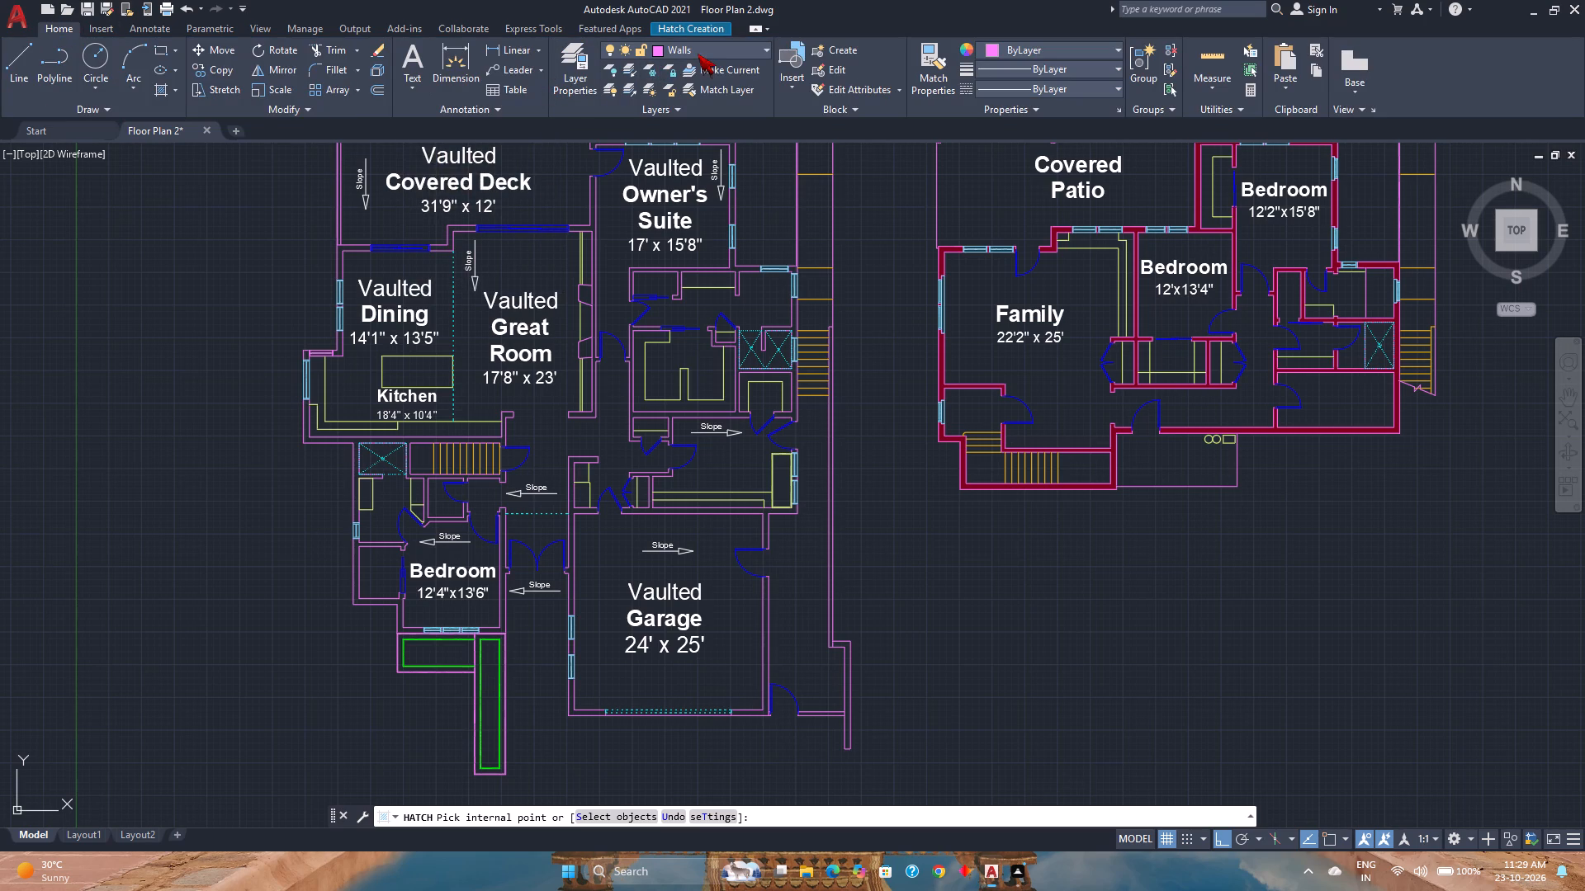
{"action": "left_click", "coordinate": [726, 188]}
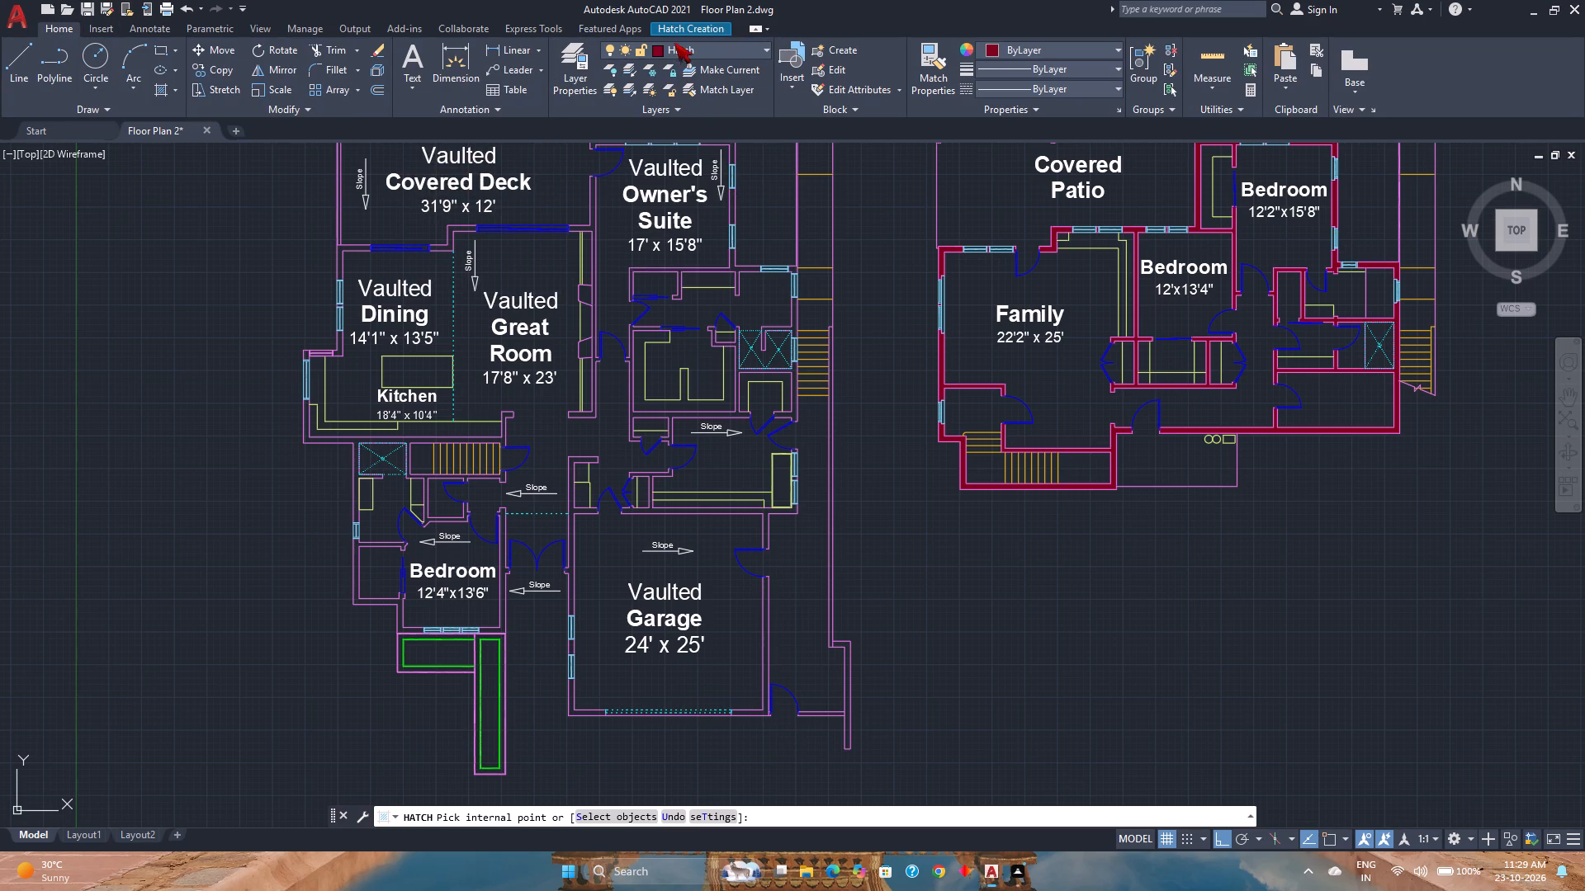
{"action": "left_click", "coordinate": [688, 29]}
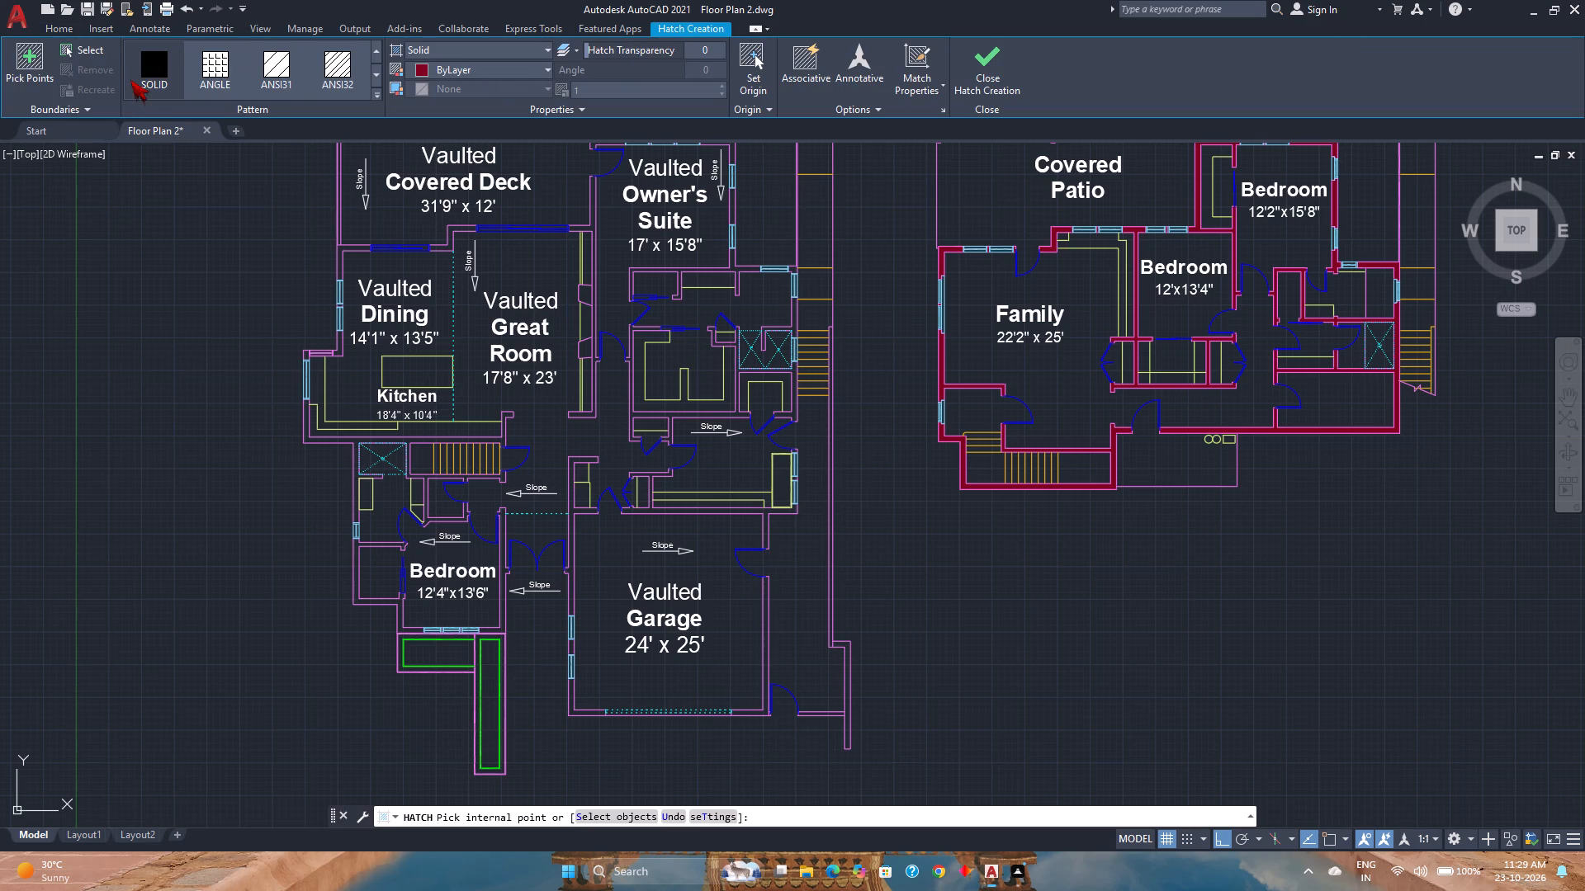
{"action": "left_click", "coordinate": [149, 75]}
Fill the walls below the Kitchen and around the stairs and the 12'4"x13'6" Bedroom with the solid hatch.
{"action": "scroll", "coordinate": [409, 438], "scroll_direction": "up", "scroll_amount": 2}
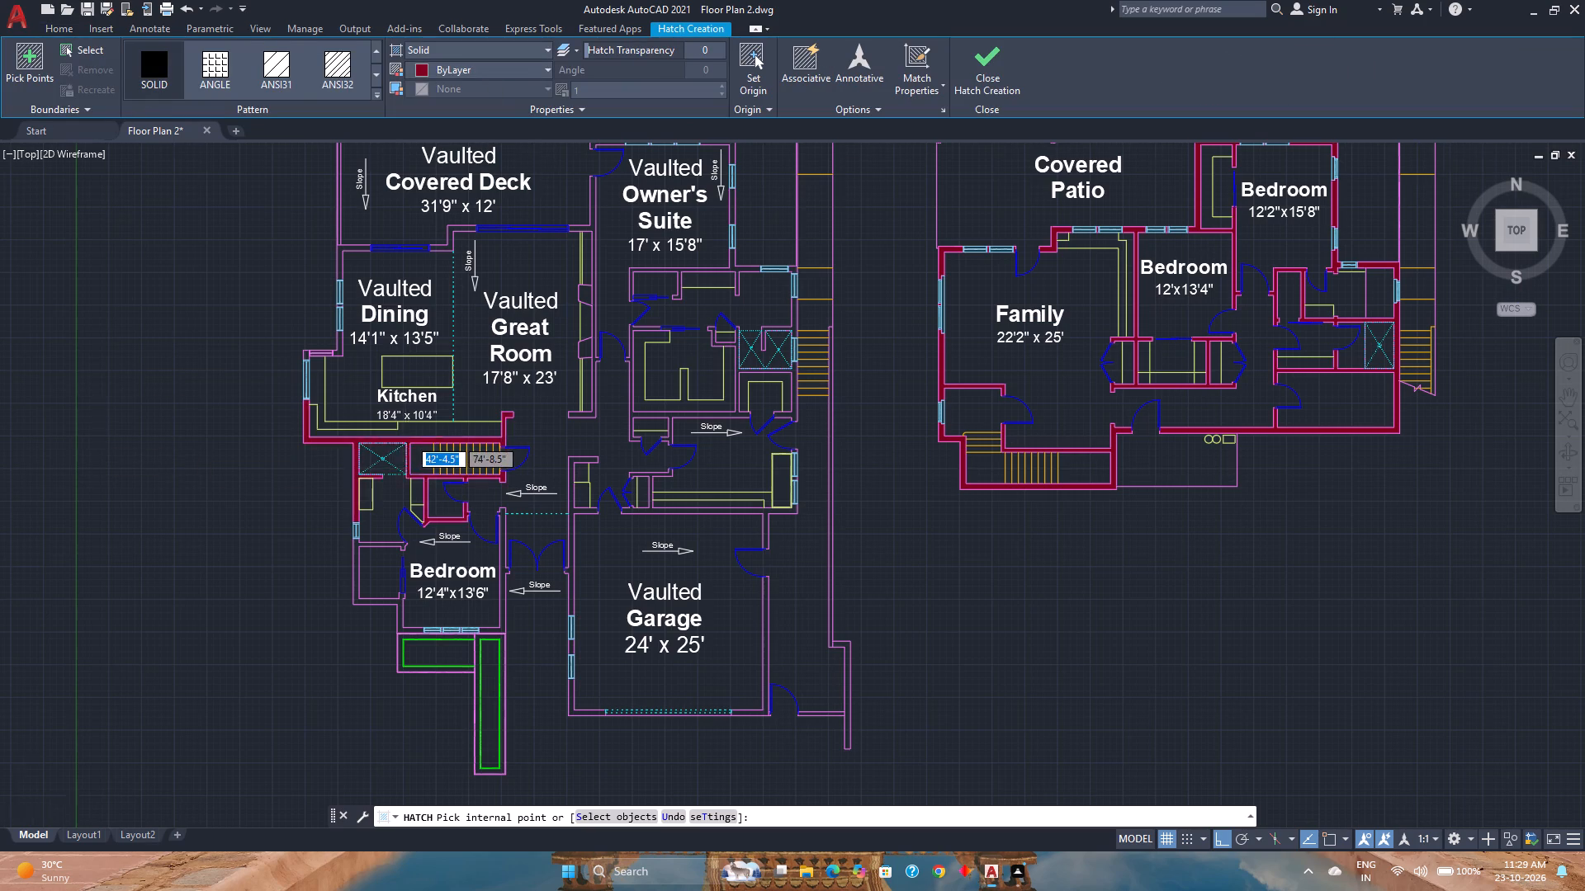
{"action": "left_click", "coordinate": [409, 439]}
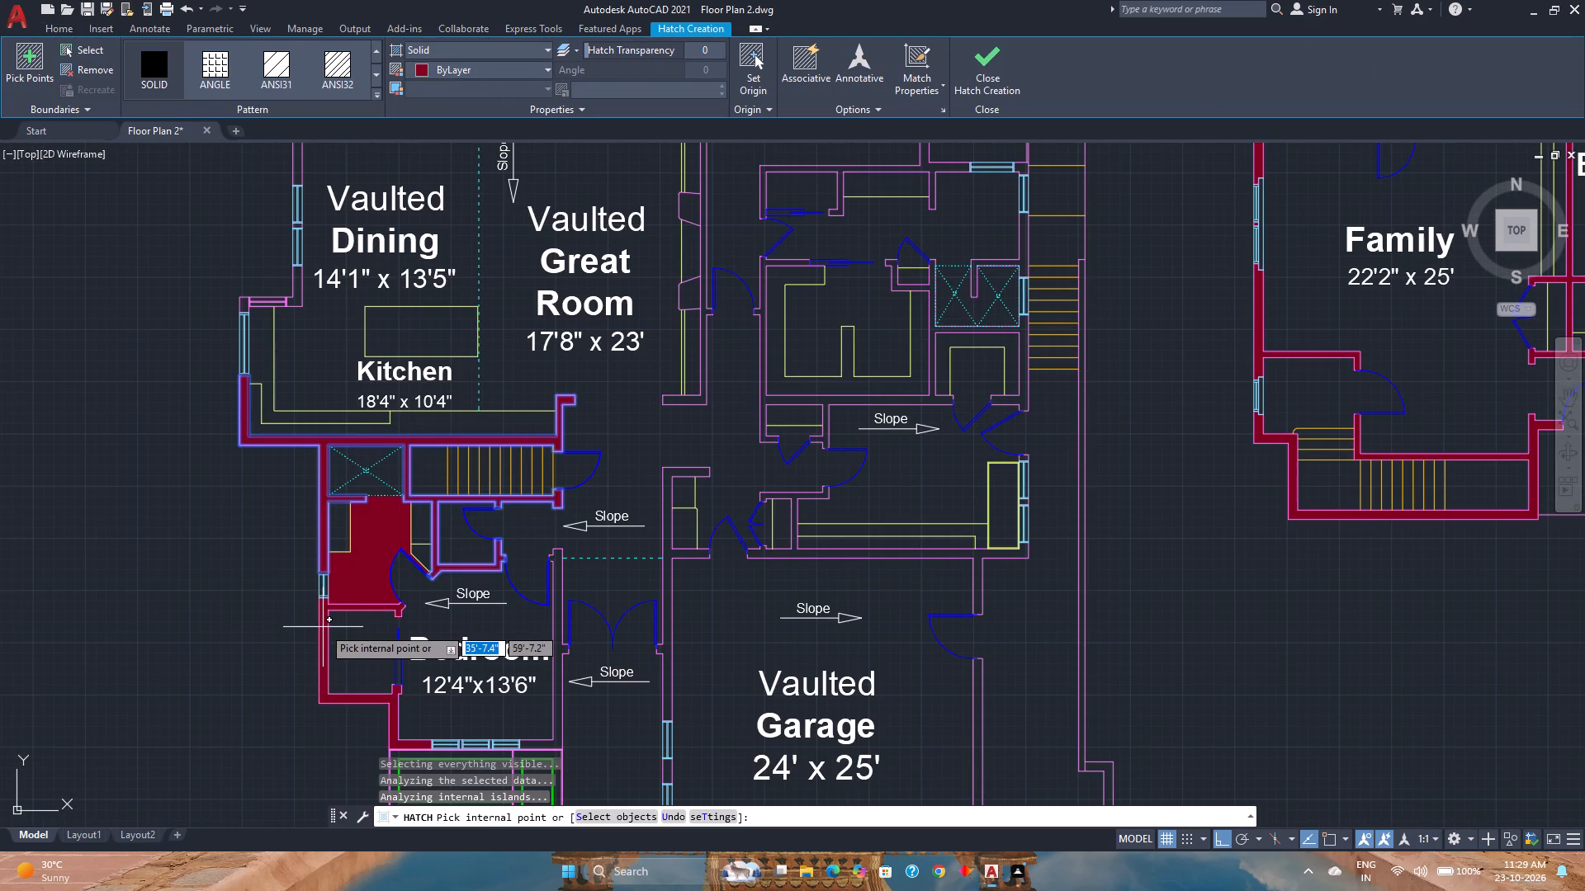
{"action": "left_click", "coordinate": [323, 627]}
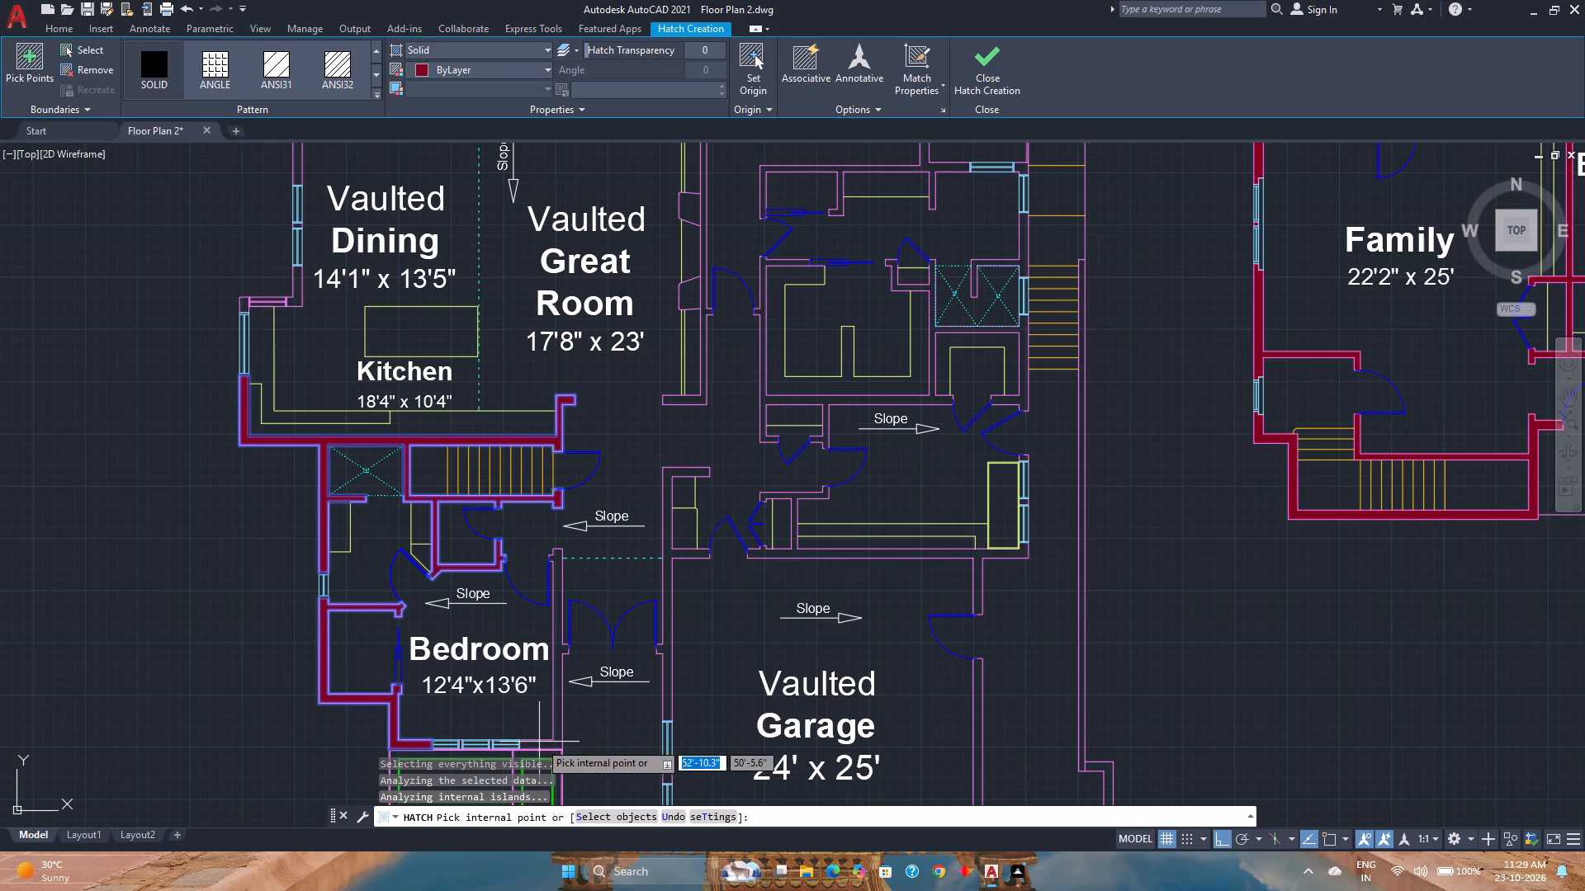
{"action": "left_click", "coordinate": [547, 747]}
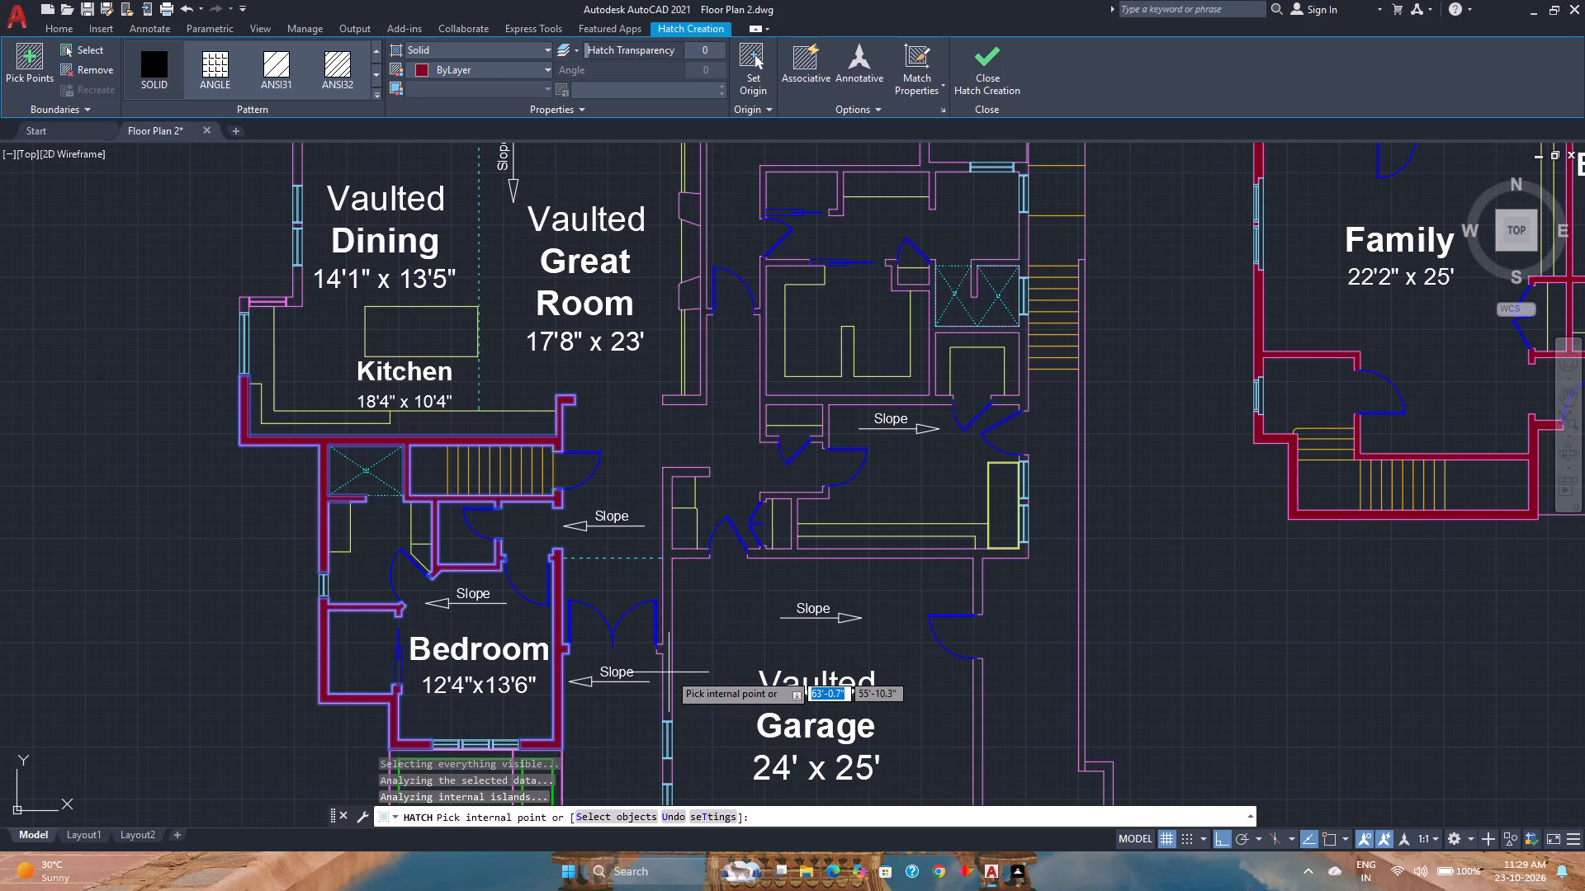
Fill the Vaulted Garage walls with the solid hatch, including the pier between its side windows and both corners beside the garage door.
{"action": "left_click", "coordinate": [669, 672]}
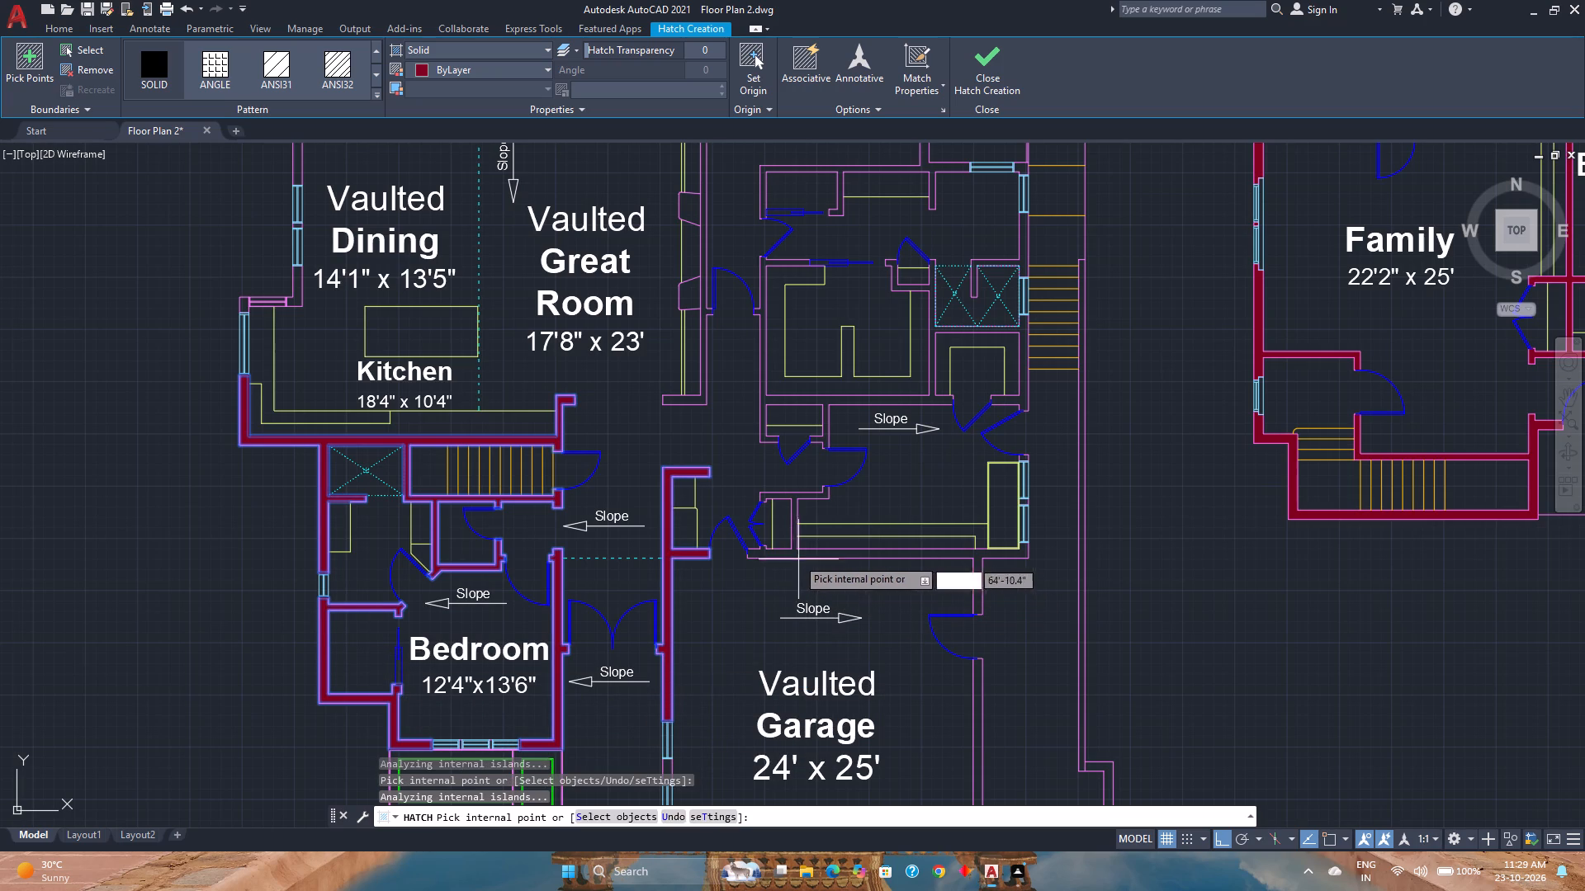
{"action": "left_click", "coordinate": [795, 552]}
{"action": "middle_click_drag", "start_coordinate": [761, 590], "coordinate": [713, 408]}
{"action": "middle_click", "coordinate": [713, 408]}
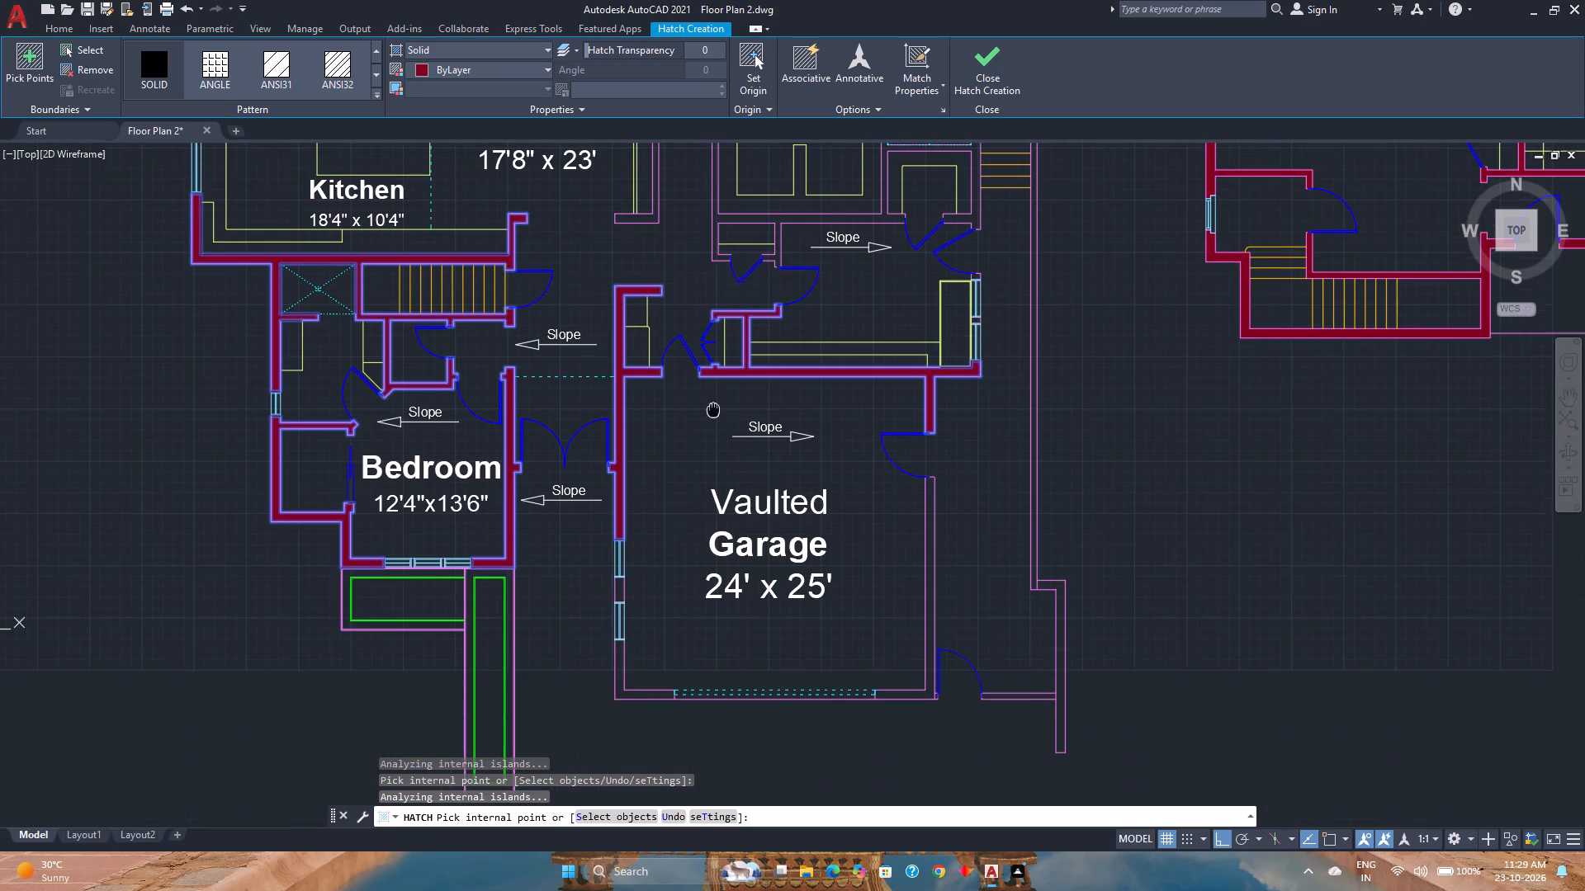
{"action": "left_click", "coordinate": [621, 592]}
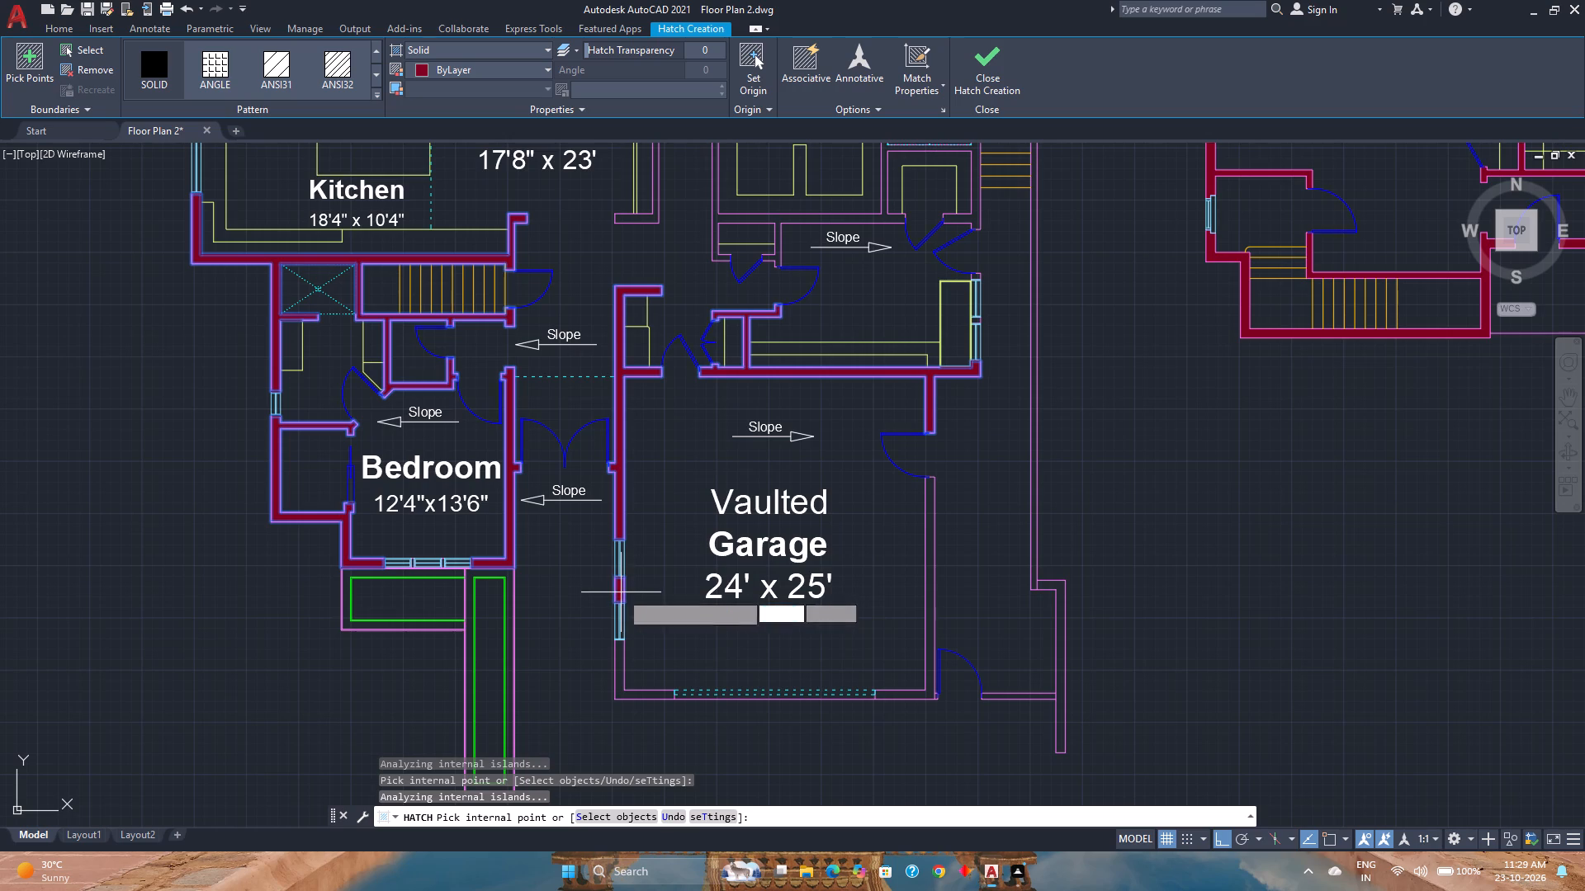
{"action": "left_click", "coordinate": [625, 693]}
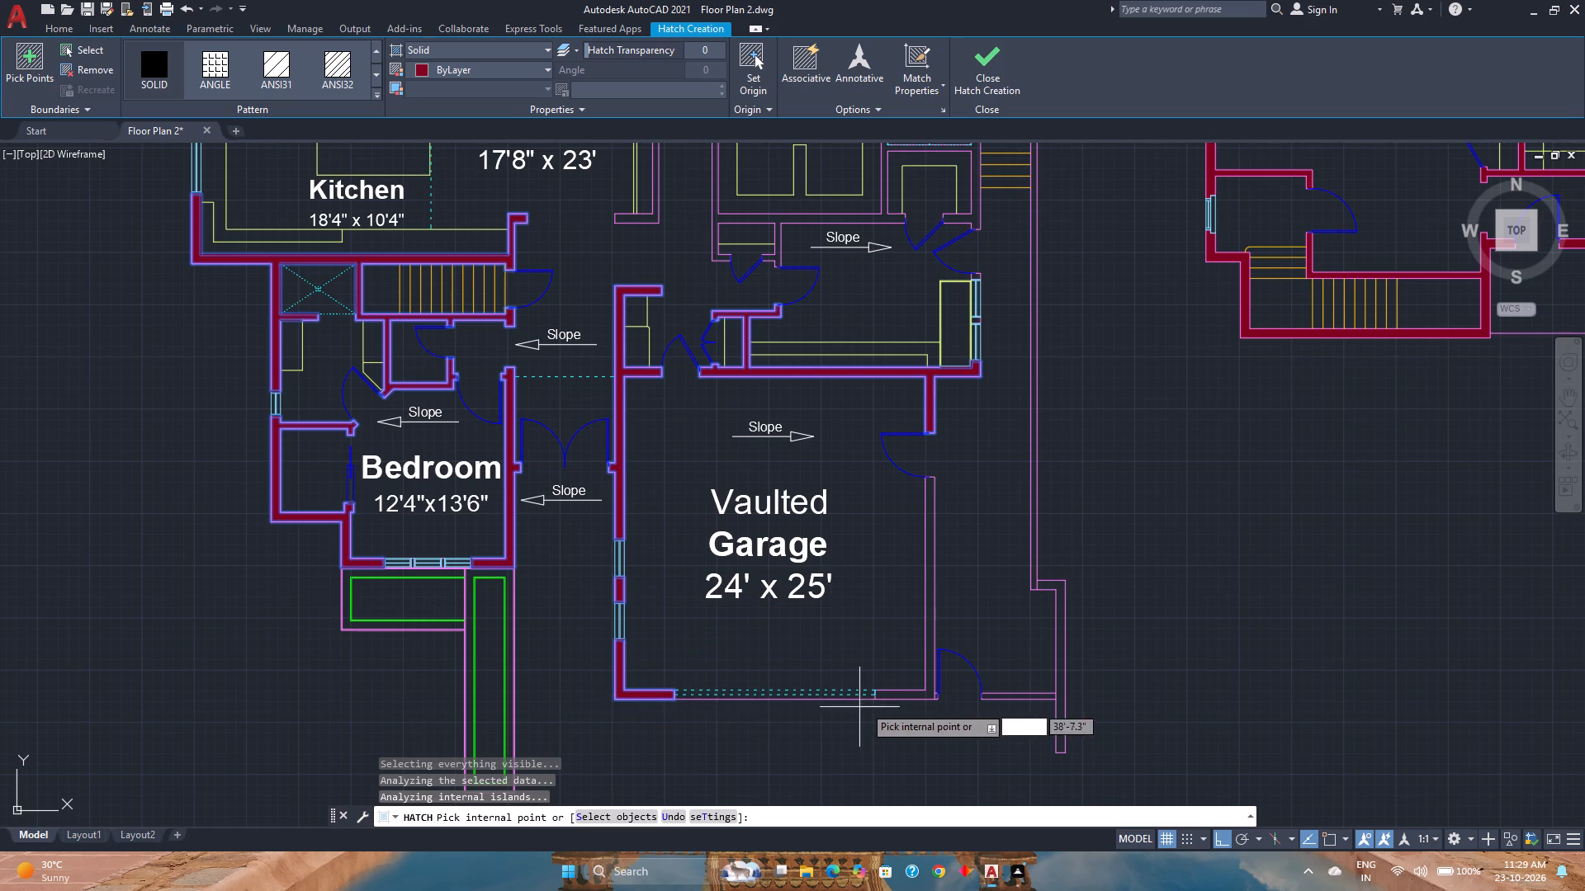
{"action": "left_click", "coordinate": [887, 695]}
Fill the long wall between the Vaulted Great Room and the hallway with the solid hatch.
{"action": "scroll", "coordinate": [826, 567], "scroll_direction": "down", "scroll_amount": 1}
{"action": "middle_click_drag", "start_coordinate": [826, 567], "coordinate": [747, 717]}
{"action": "middle_click", "coordinate": [747, 717]}
{"action": "middle_click", "coordinate": [747, 717]}
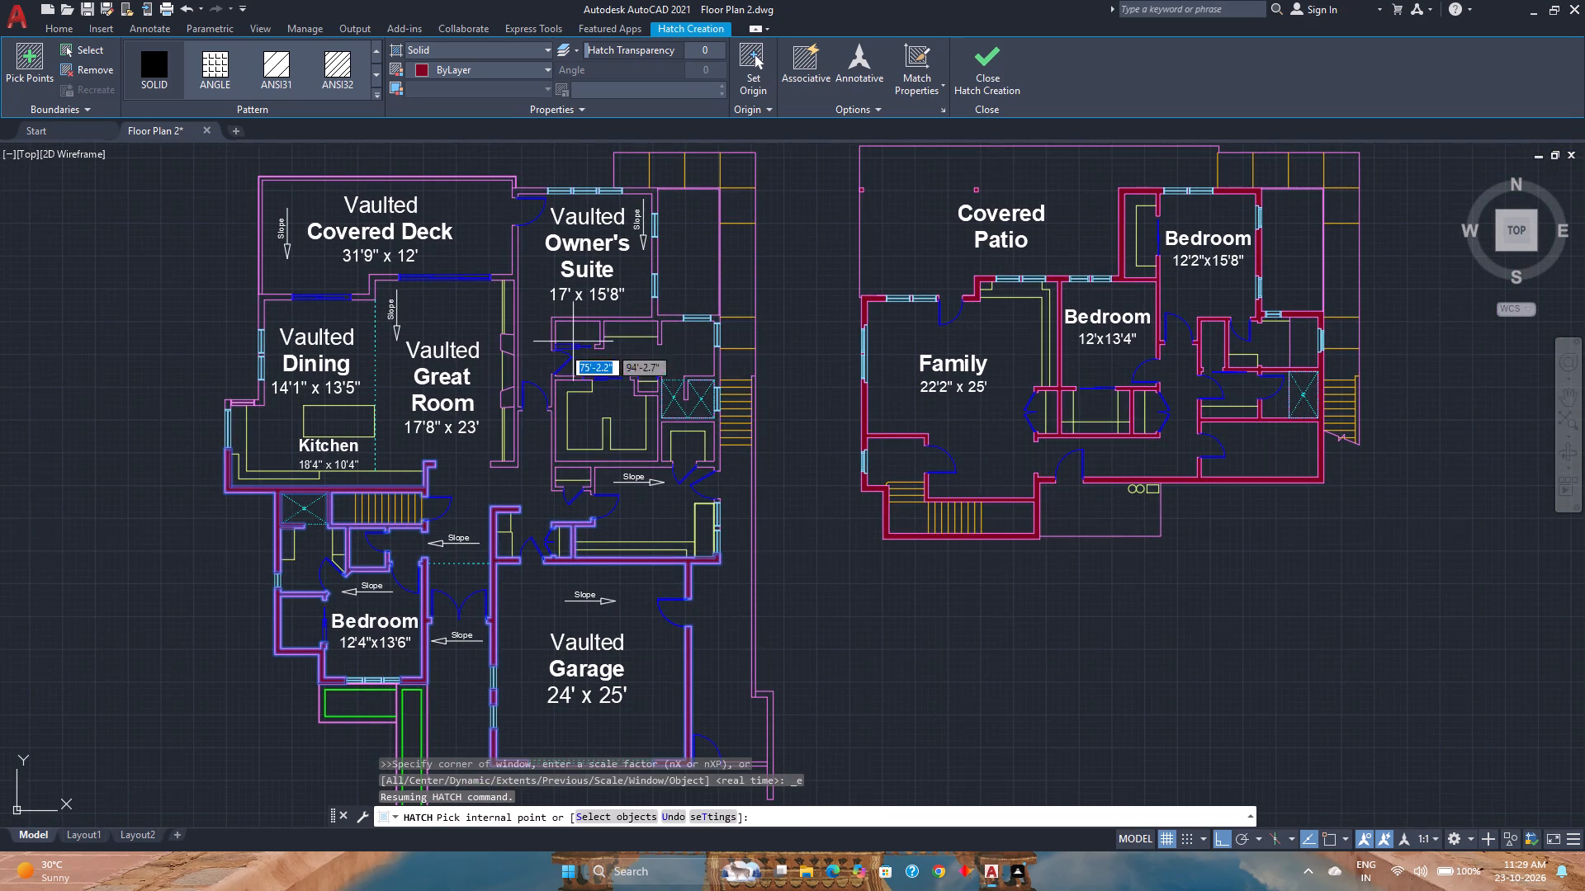
{"action": "scroll", "coordinate": [515, 455], "scroll_direction": "up", "scroll_amount": 3}
{"action": "left_click", "coordinate": [516, 478]}
Fill the wall segments around the Vaulted Dining and the Kitchen window corner, including the stepped wall along the Covered Deck.
{"action": "scroll", "coordinate": [516, 478], "scroll_direction": "down", "scroll_amount": 2}
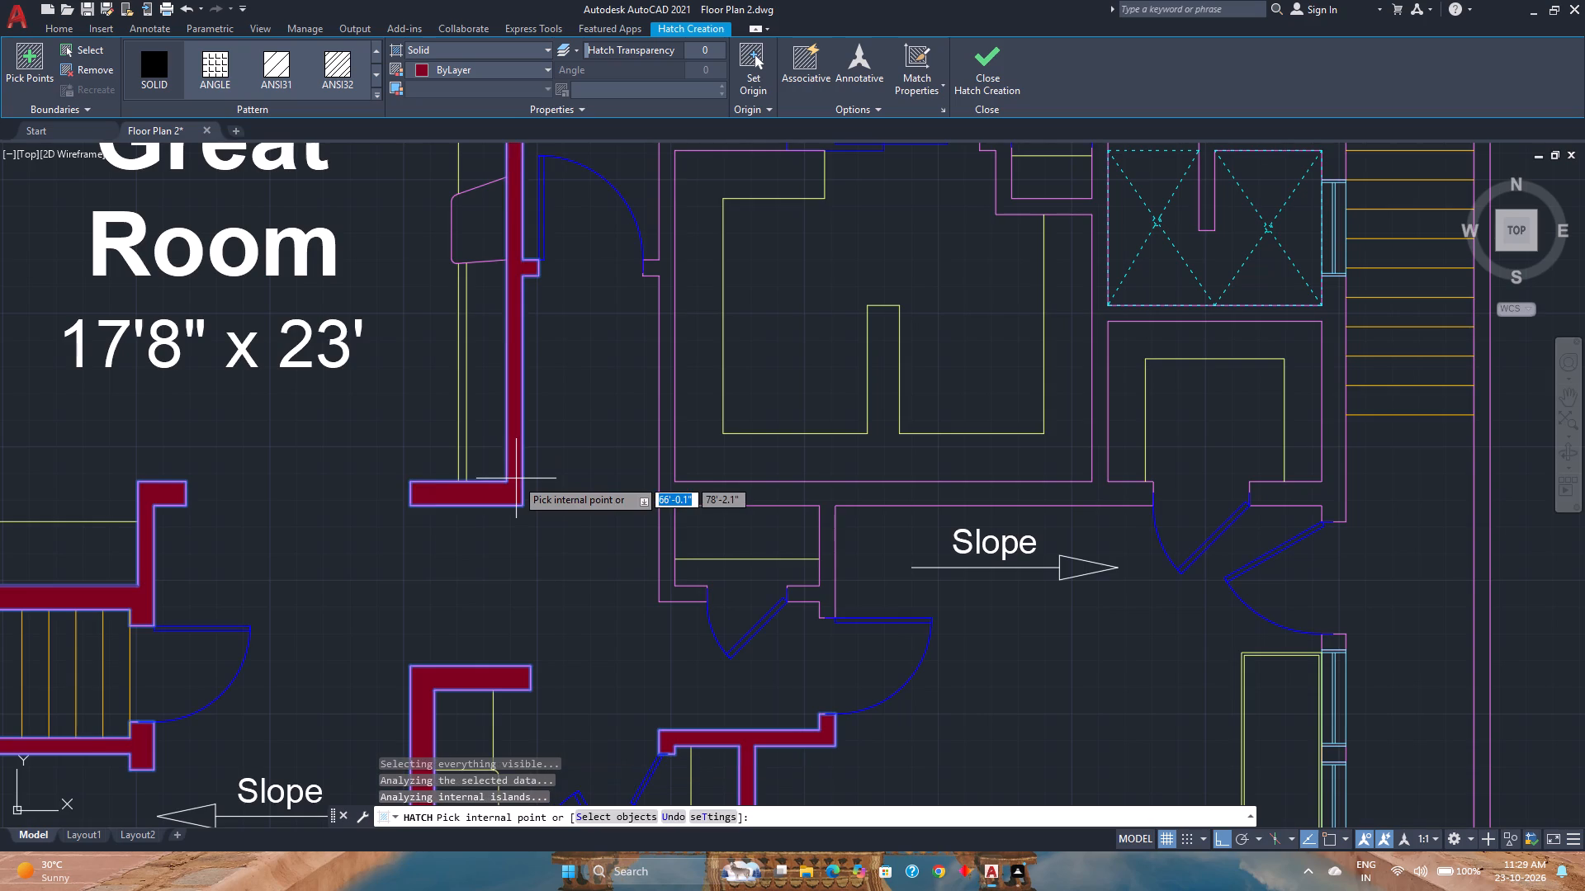
{"action": "scroll", "coordinate": [516, 478], "scroll_direction": "down", "scroll_amount": 3}
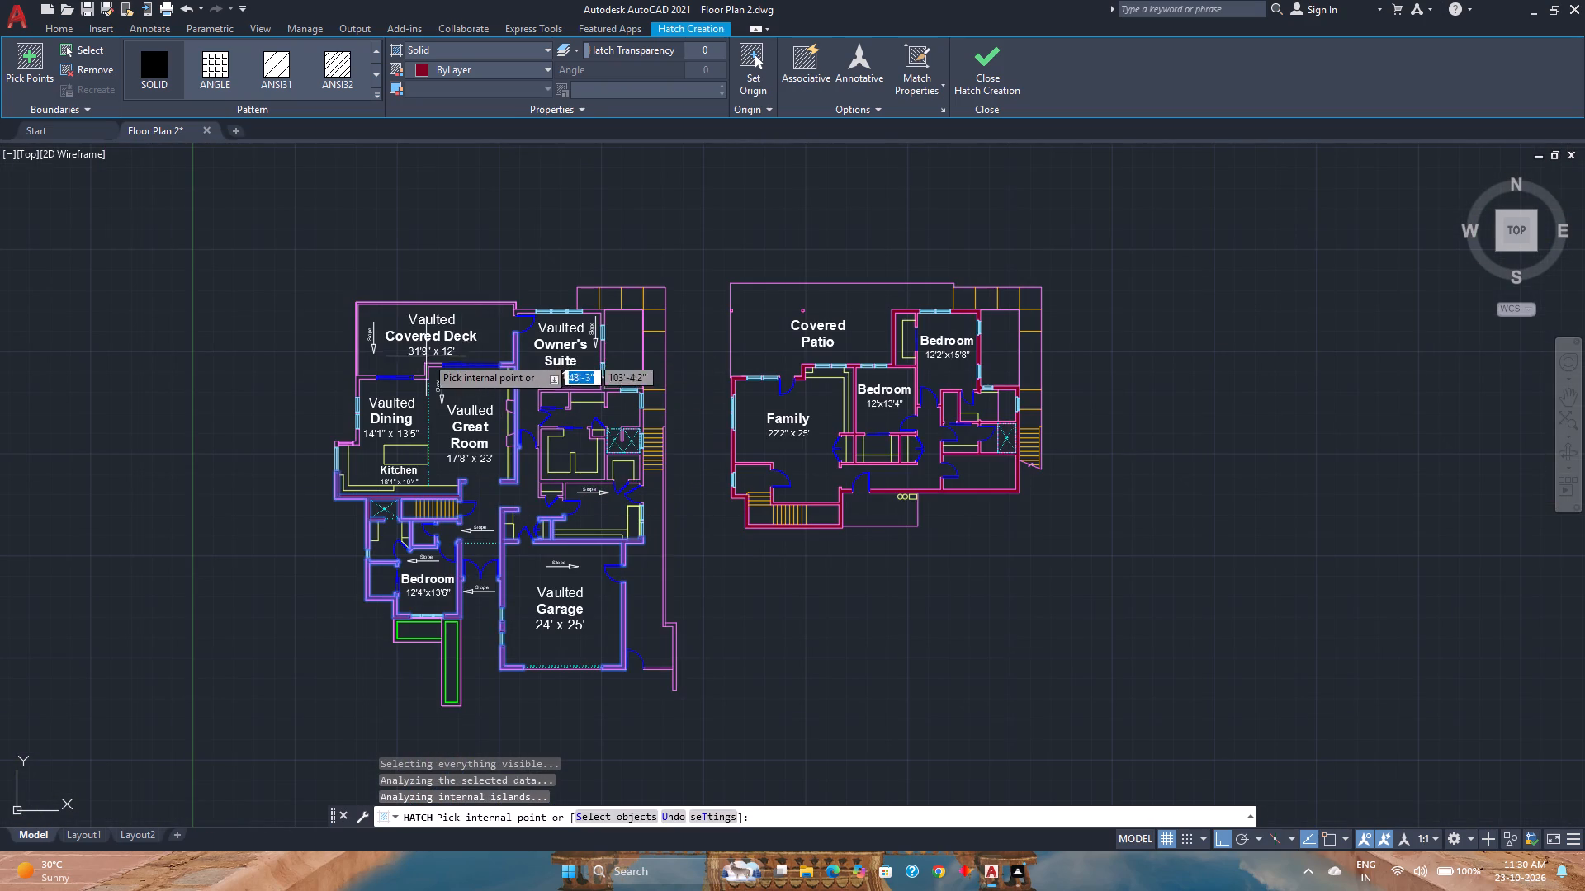
{"action": "scroll", "coordinate": [346, 371], "scroll_direction": "up", "scroll_amount": 3}
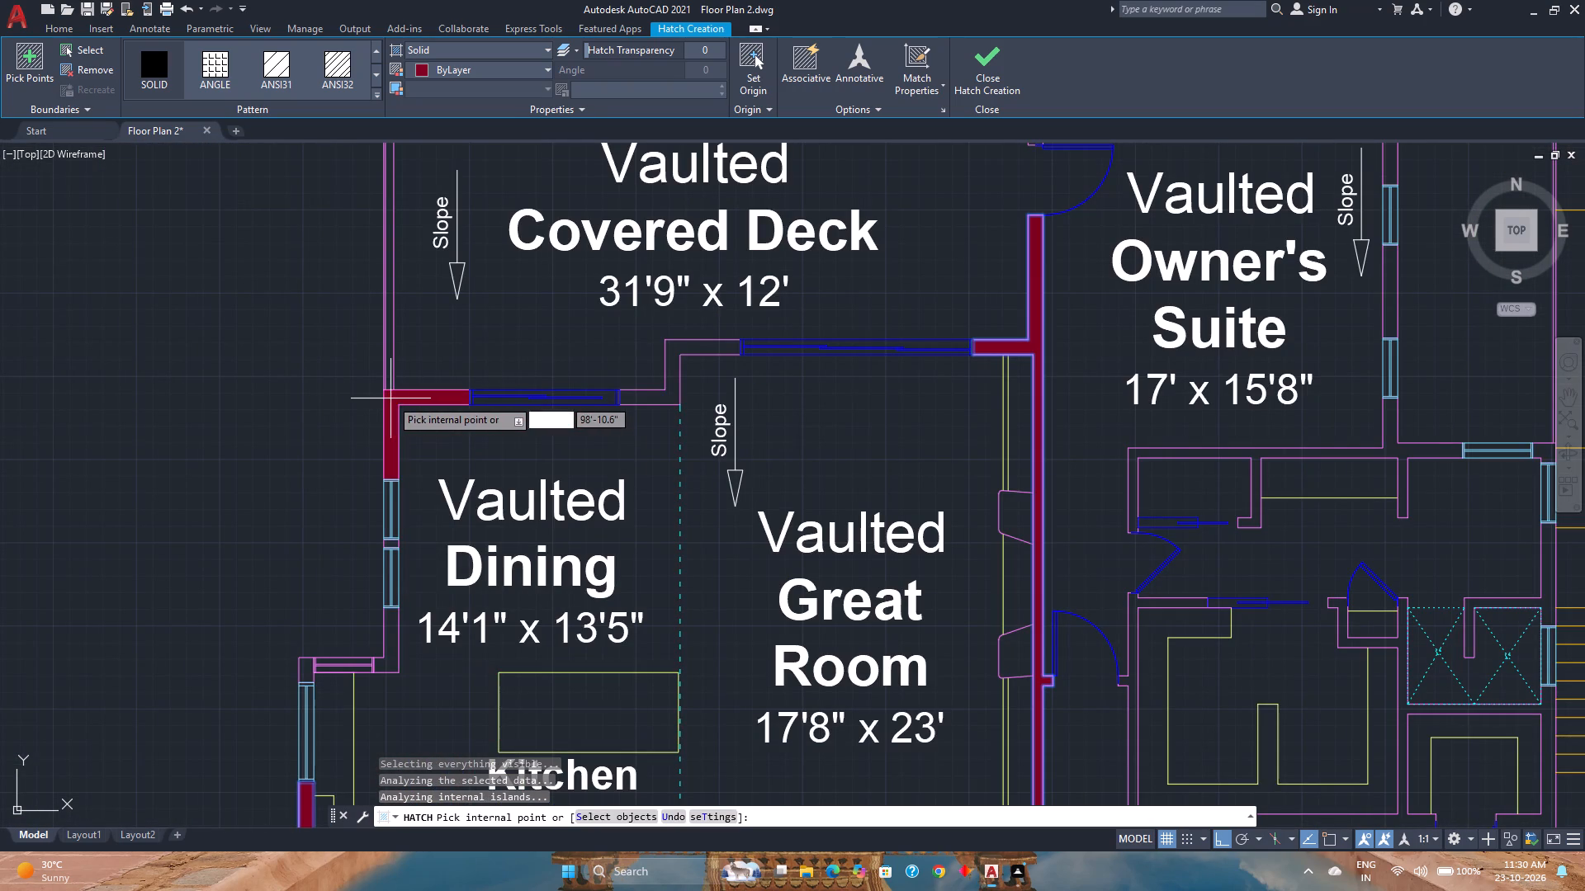
{"action": "left_click", "coordinate": [390, 398]}
{"action": "left_click", "coordinate": [646, 398]}
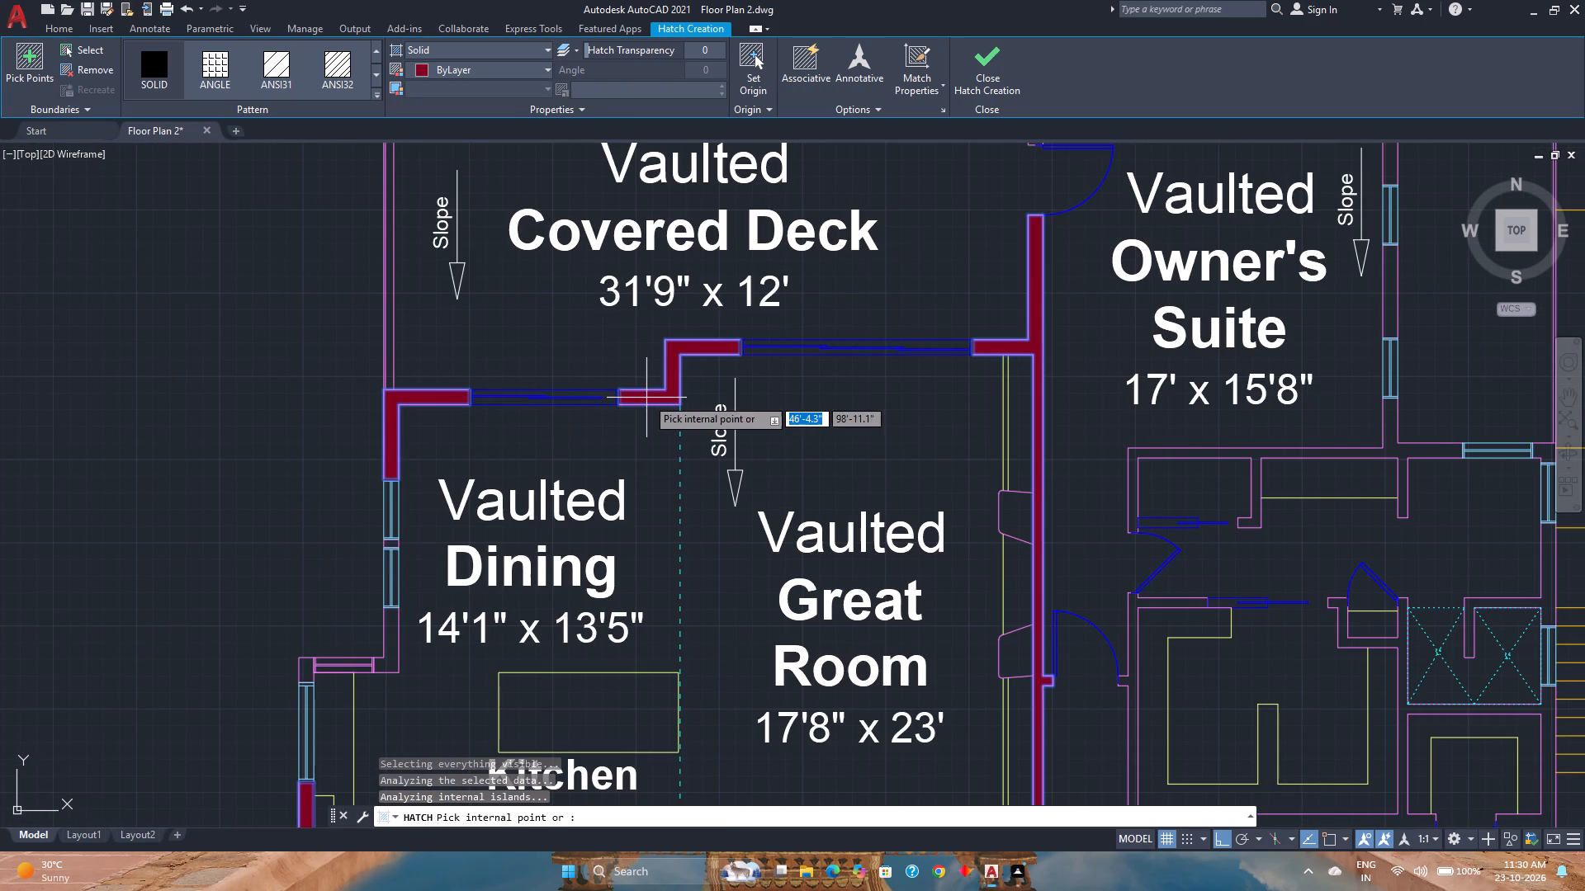
{"action": "left_click", "coordinate": [395, 648]}
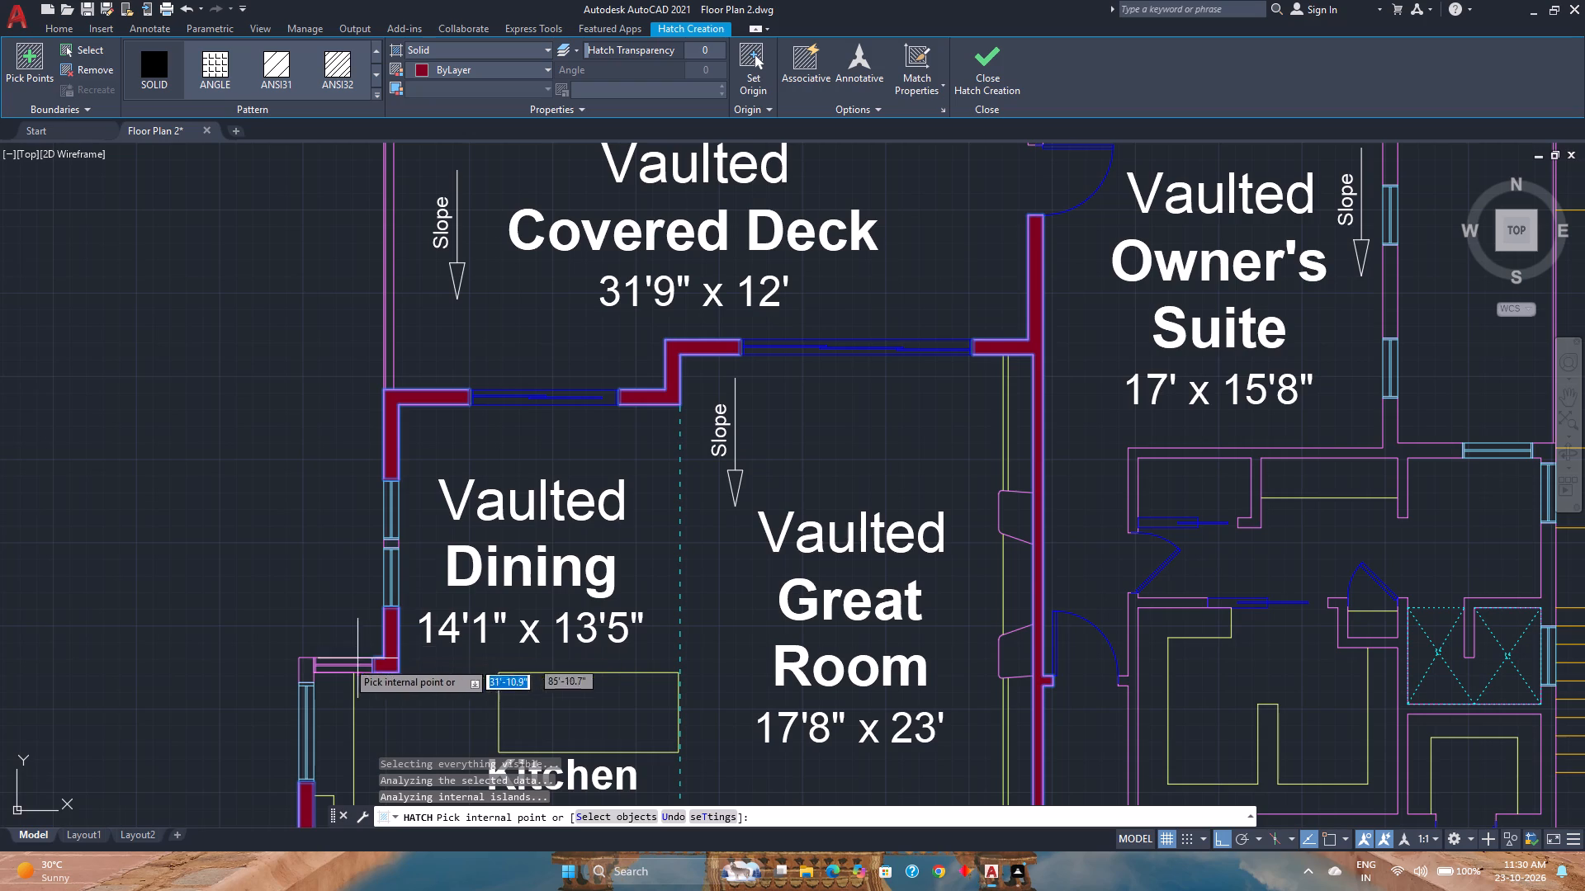
{"action": "left_click", "coordinate": [308, 666]}
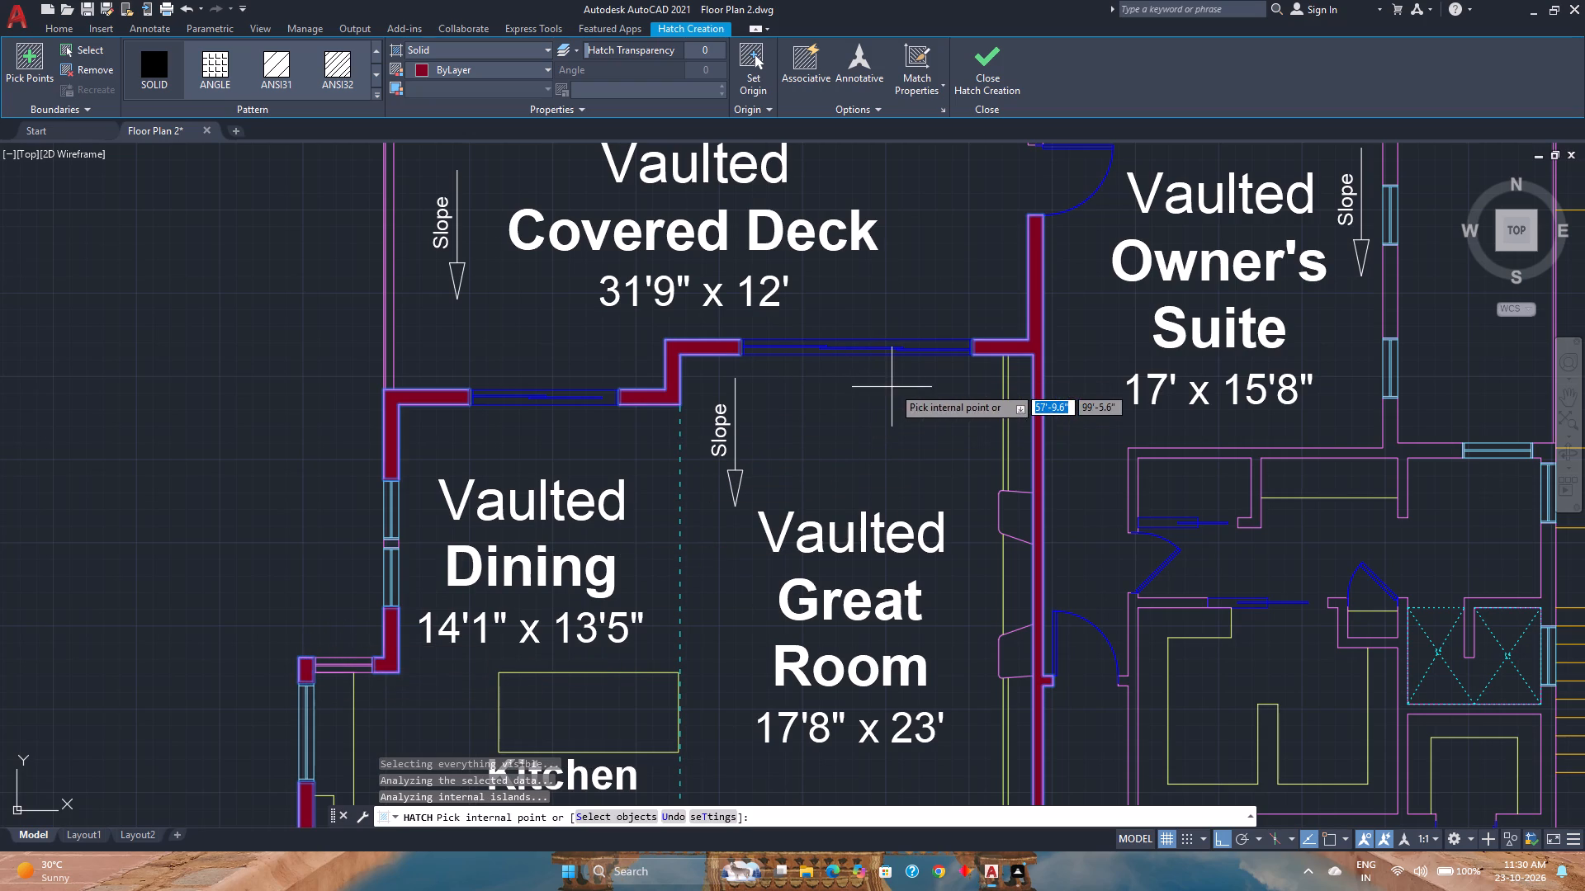
Fill the two angled blocks on the Great Room's east wall with the solid hatch.
{"action": "left_click", "coordinate": [1002, 514]}
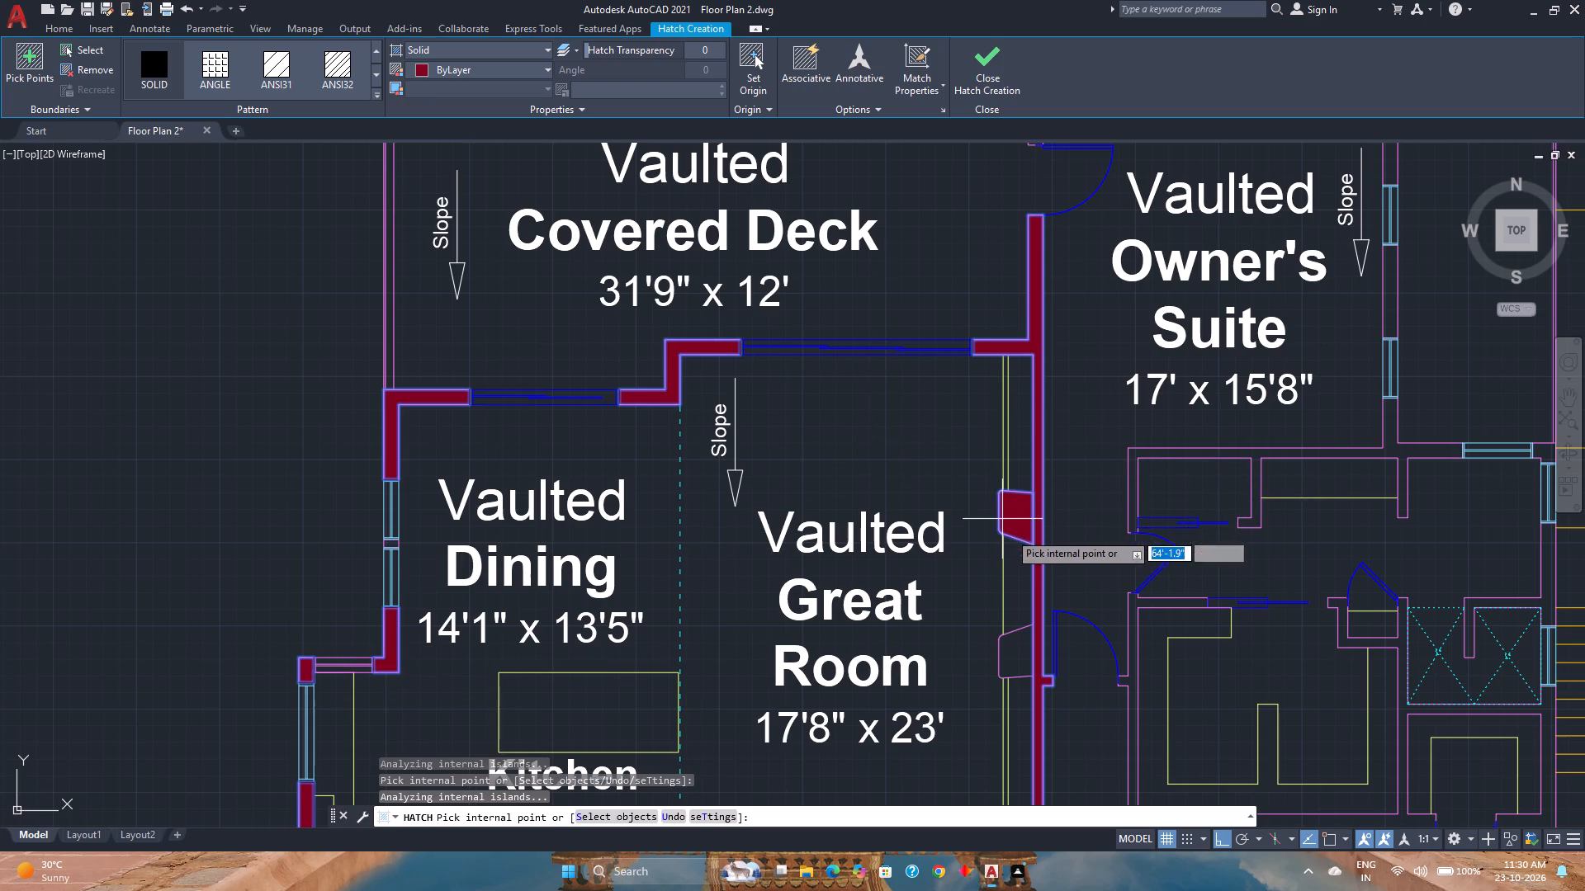
{"action": "left_click", "coordinate": [1020, 653]}
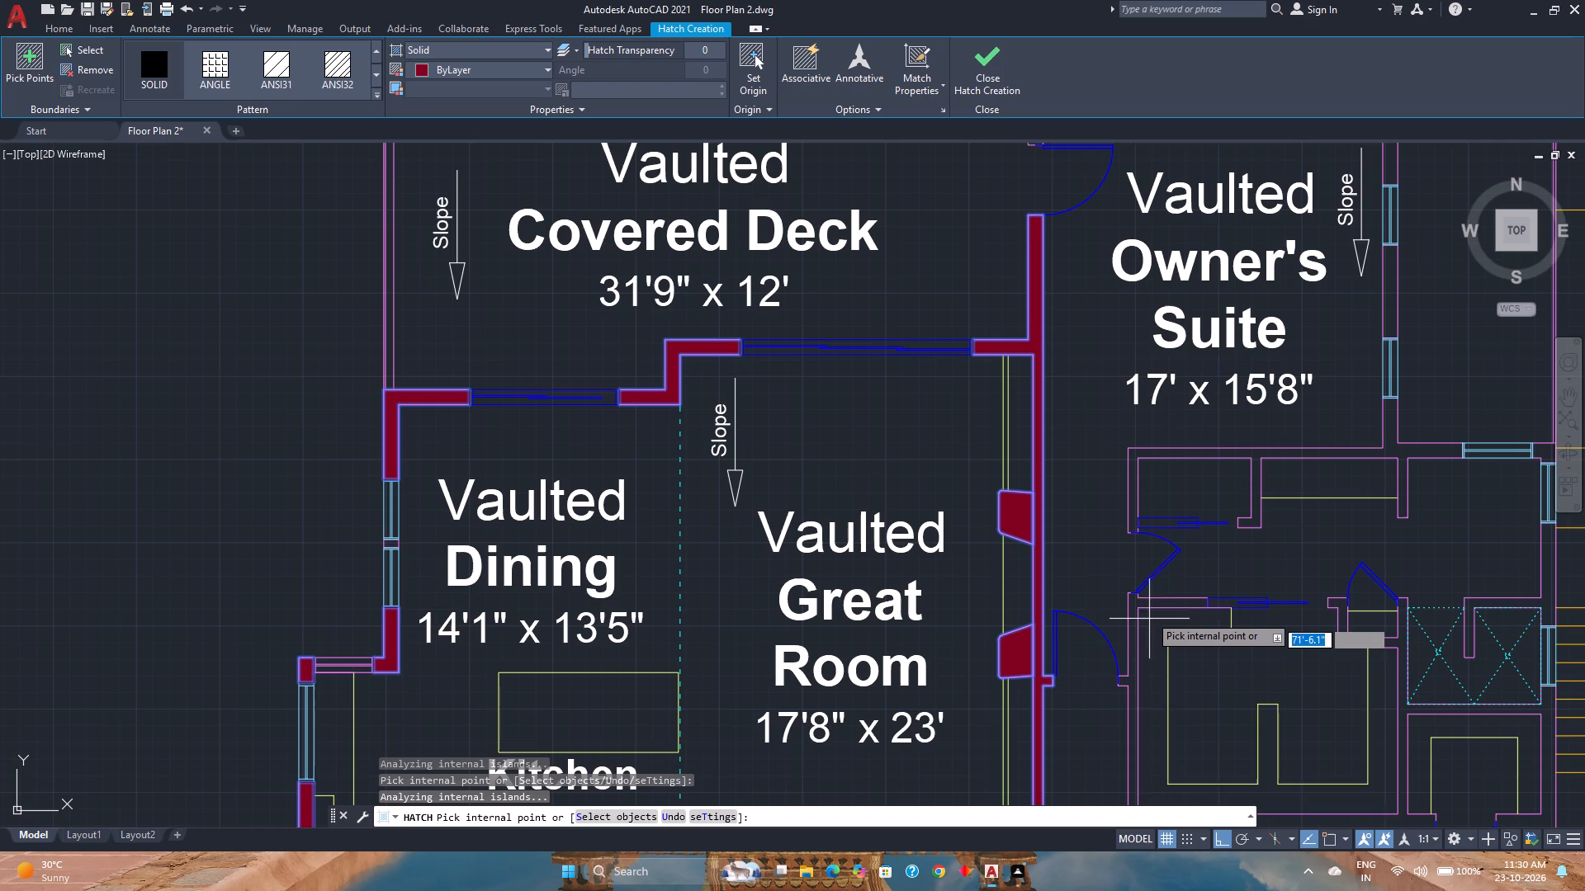
Fill the walls of the closets, bath and shower below the Owner's Suite, including the exterior corner and wall between the bath windows.
{"action": "left_click", "coordinate": [1133, 604]}
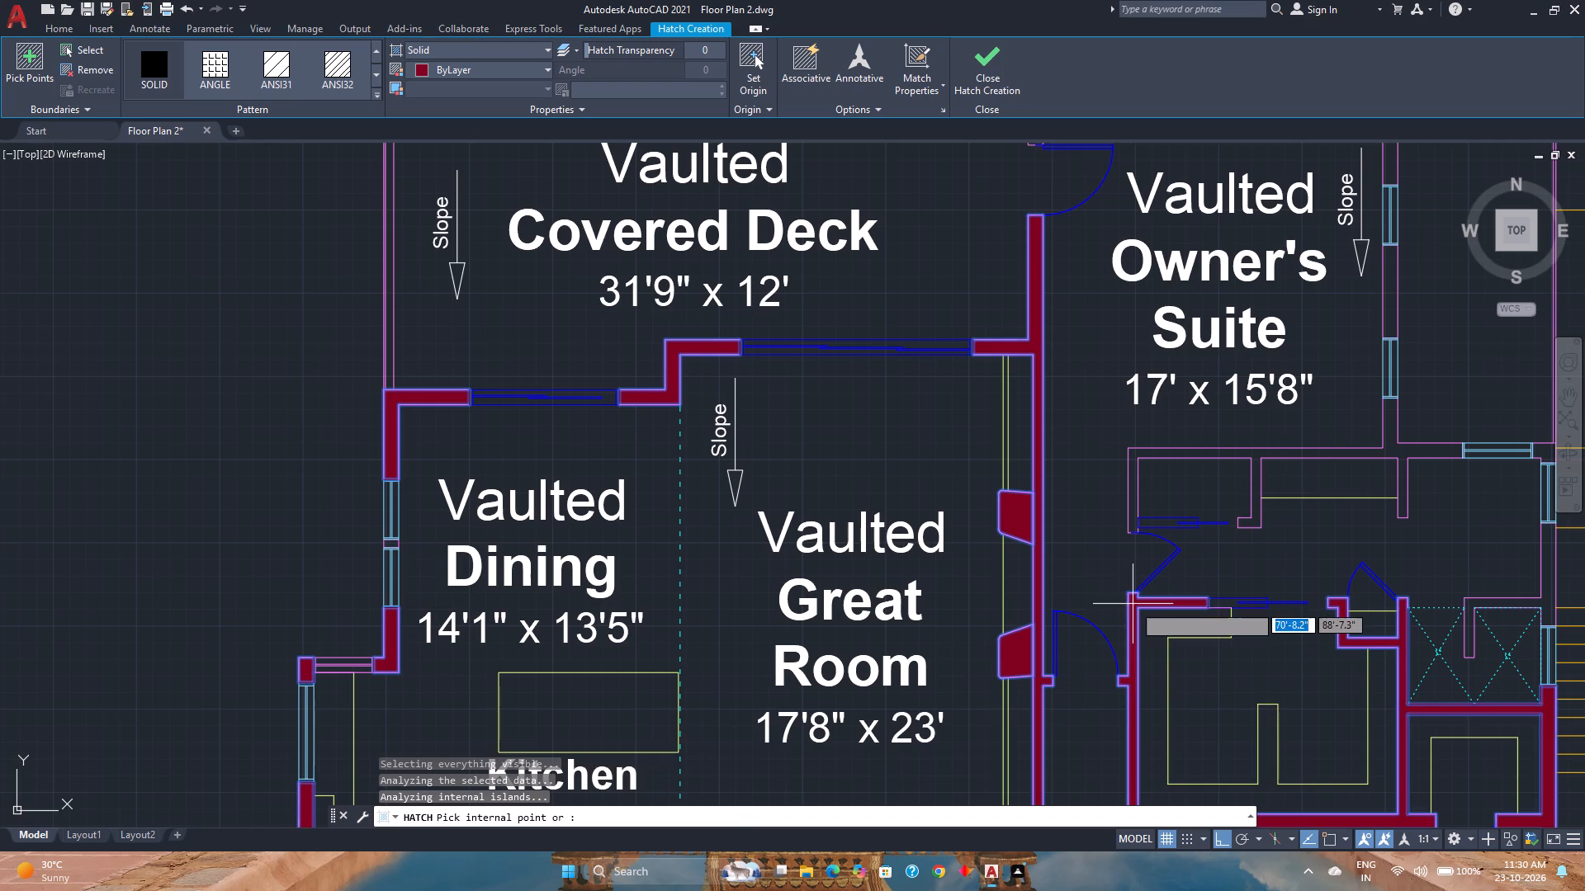
{"action": "left_click", "coordinate": [1133, 469]}
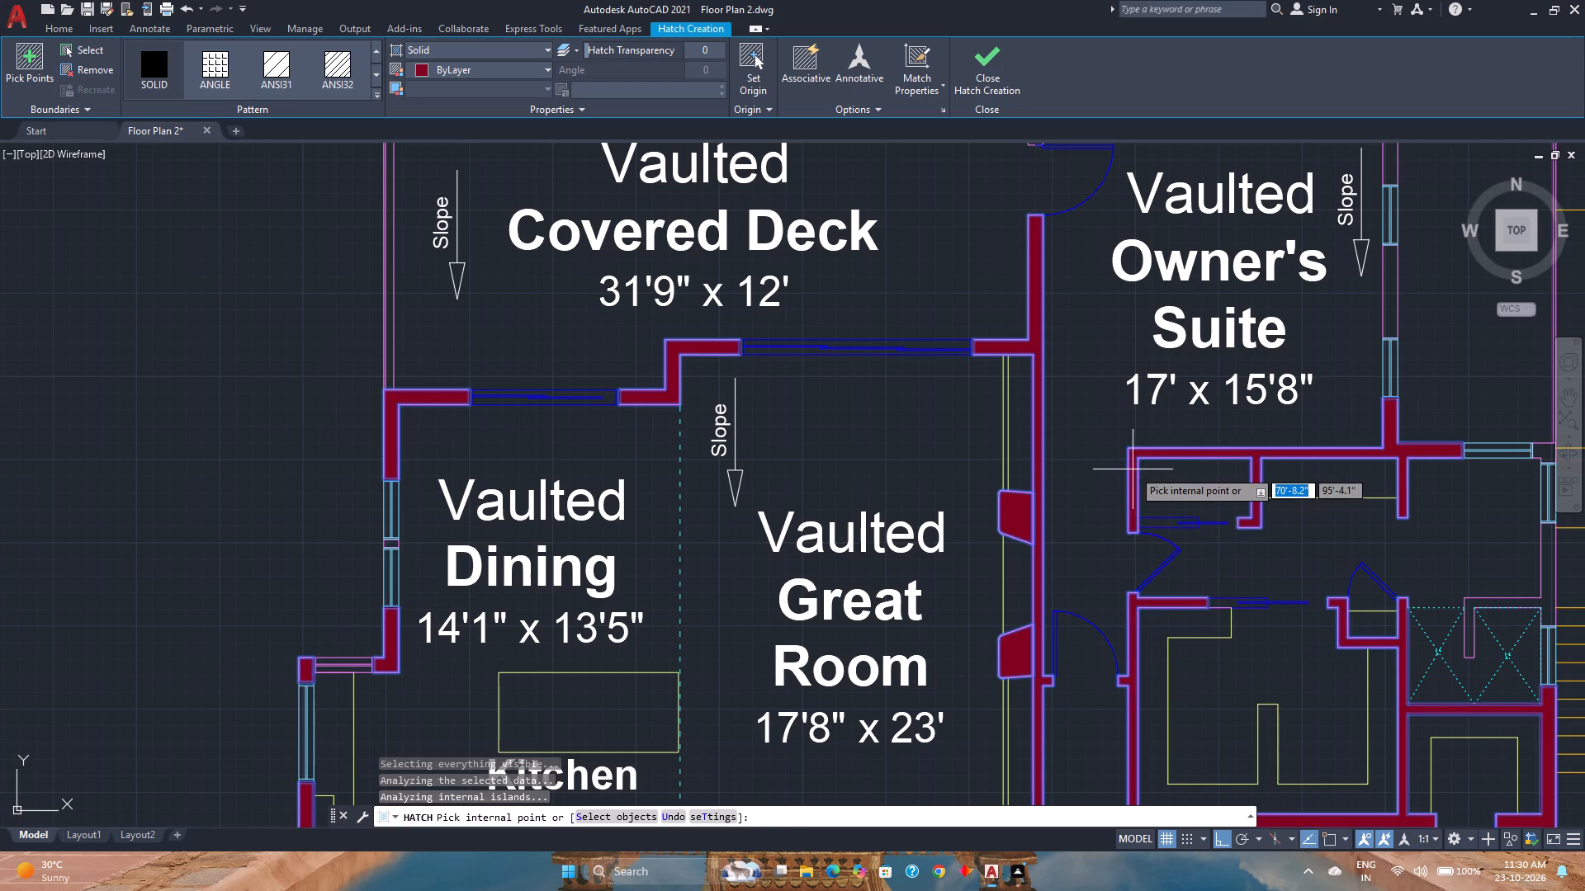
{"action": "scroll", "coordinate": [1133, 469], "scroll_direction": "down", "scroll_amount": 1}
{"action": "middle_click", "coordinate": [1133, 469]}
{"action": "middle_click_drag", "start_coordinate": [1133, 469], "coordinate": [830, 467]}
{"action": "middle_click_drag", "start_coordinate": [823, 467], "coordinate": [798, 469]}
{"action": "middle_click", "coordinate": [798, 469]}
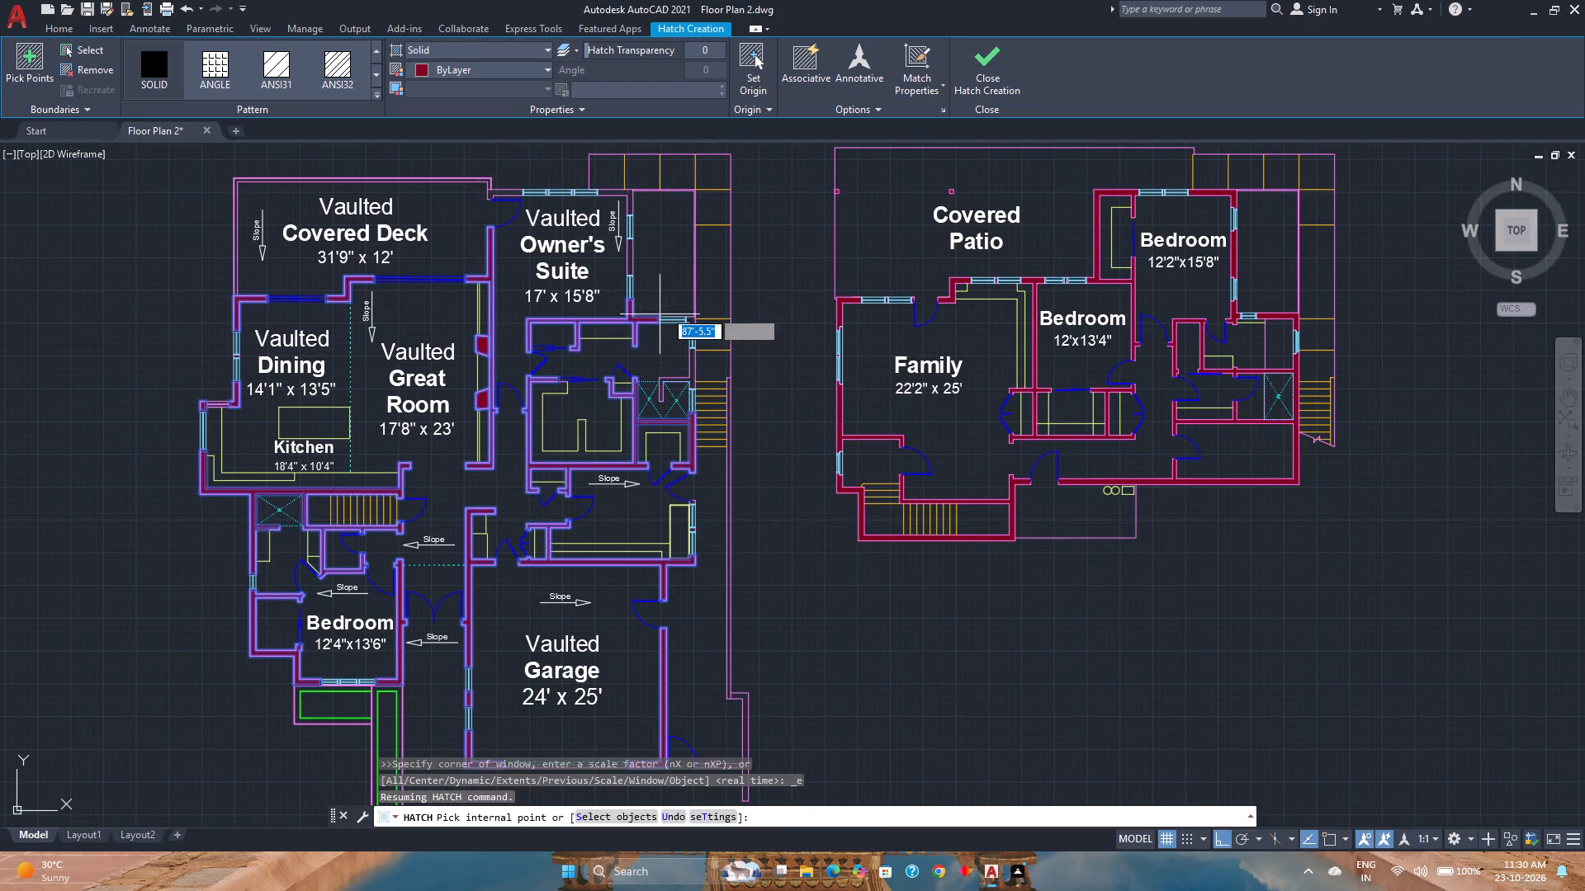
{"action": "scroll", "coordinate": [715, 300], "scroll_direction": "up", "scroll_amount": 3}
{"action": "left_click", "coordinate": [613, 379]}
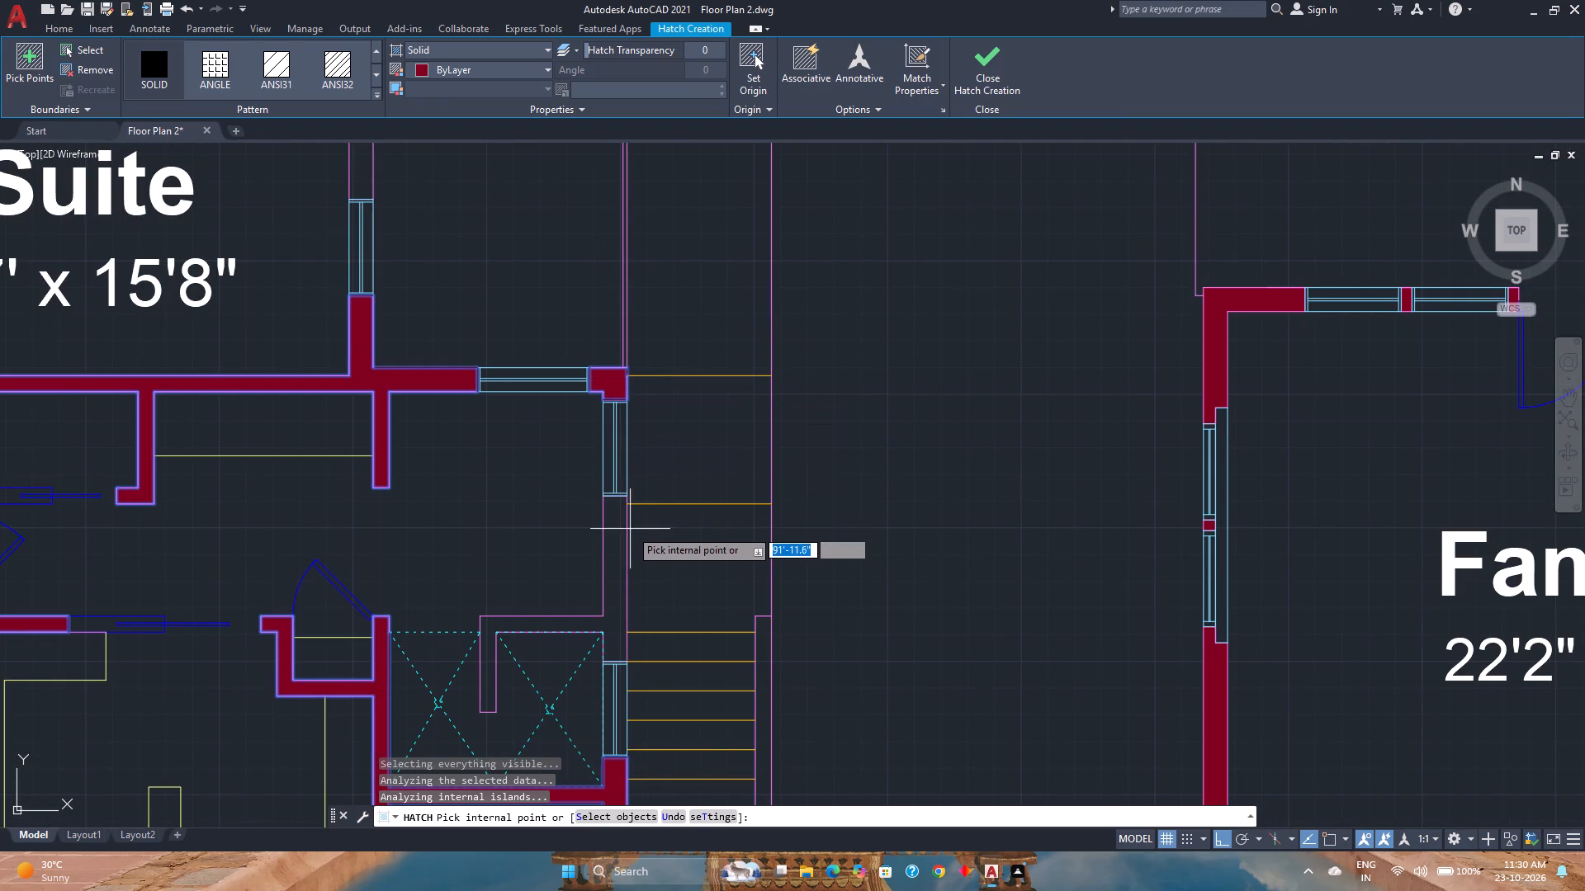
{"action": "left_click", "coordinate": [616, 544]}
Fill the two short wall pieces beside the double window on the exterior east wall above the Garage.
{"action": "scroll", "coordinate": [616, 544], "scroll_direction": "down", "scroll_amount": 3}
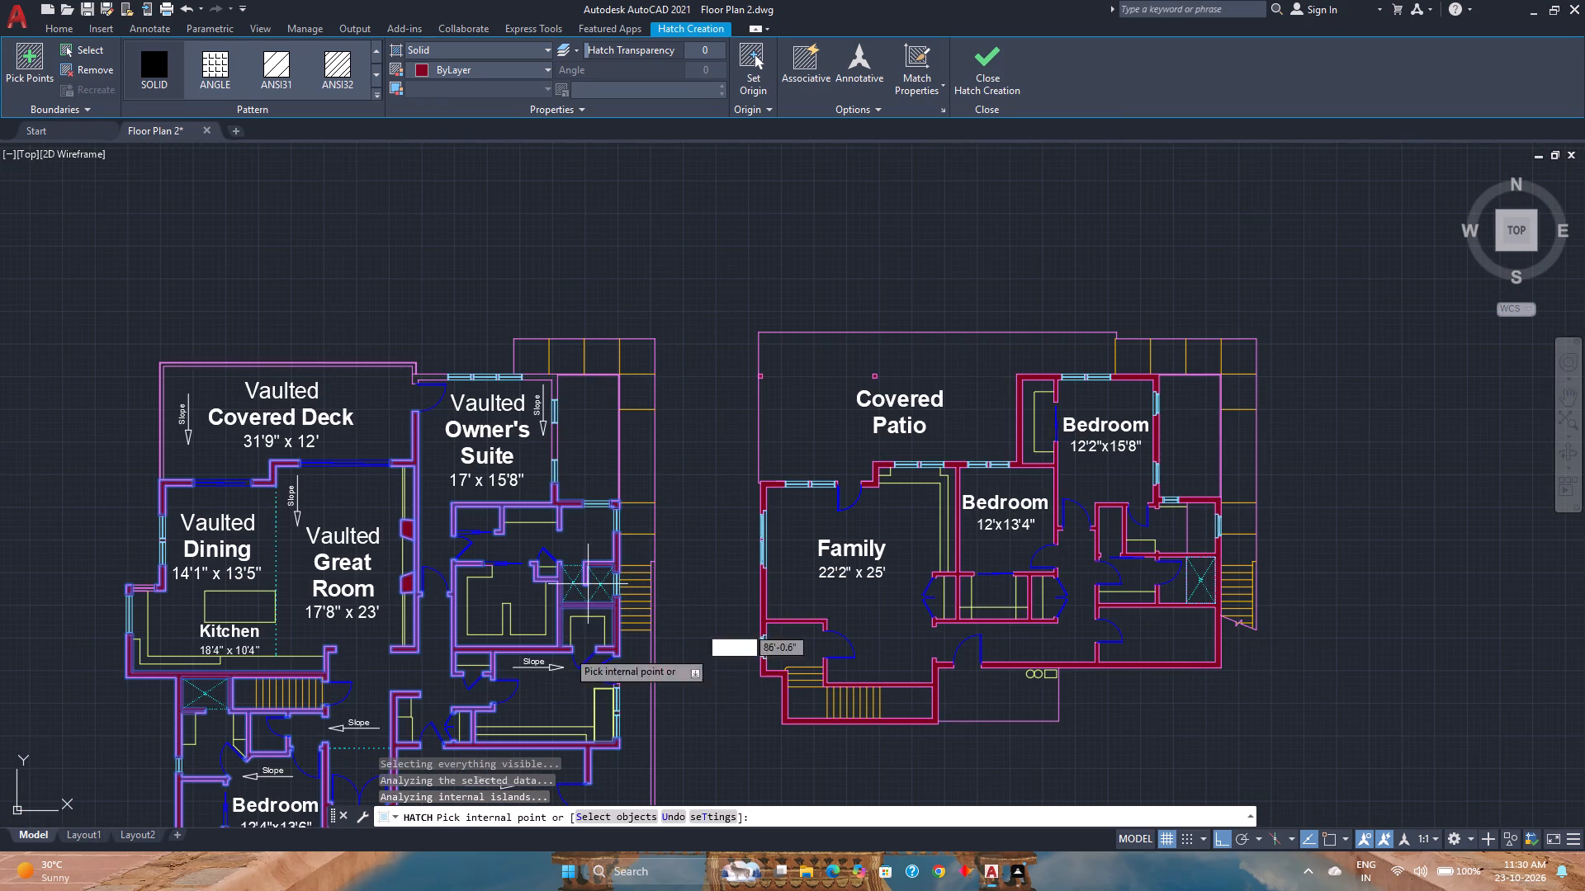
{"action": "scroll", "coordinate": [619, 711], "scroll_direction": "up", "scroll_amount": 6}
{"action": "left_click", "coordinate": [608, 718]}
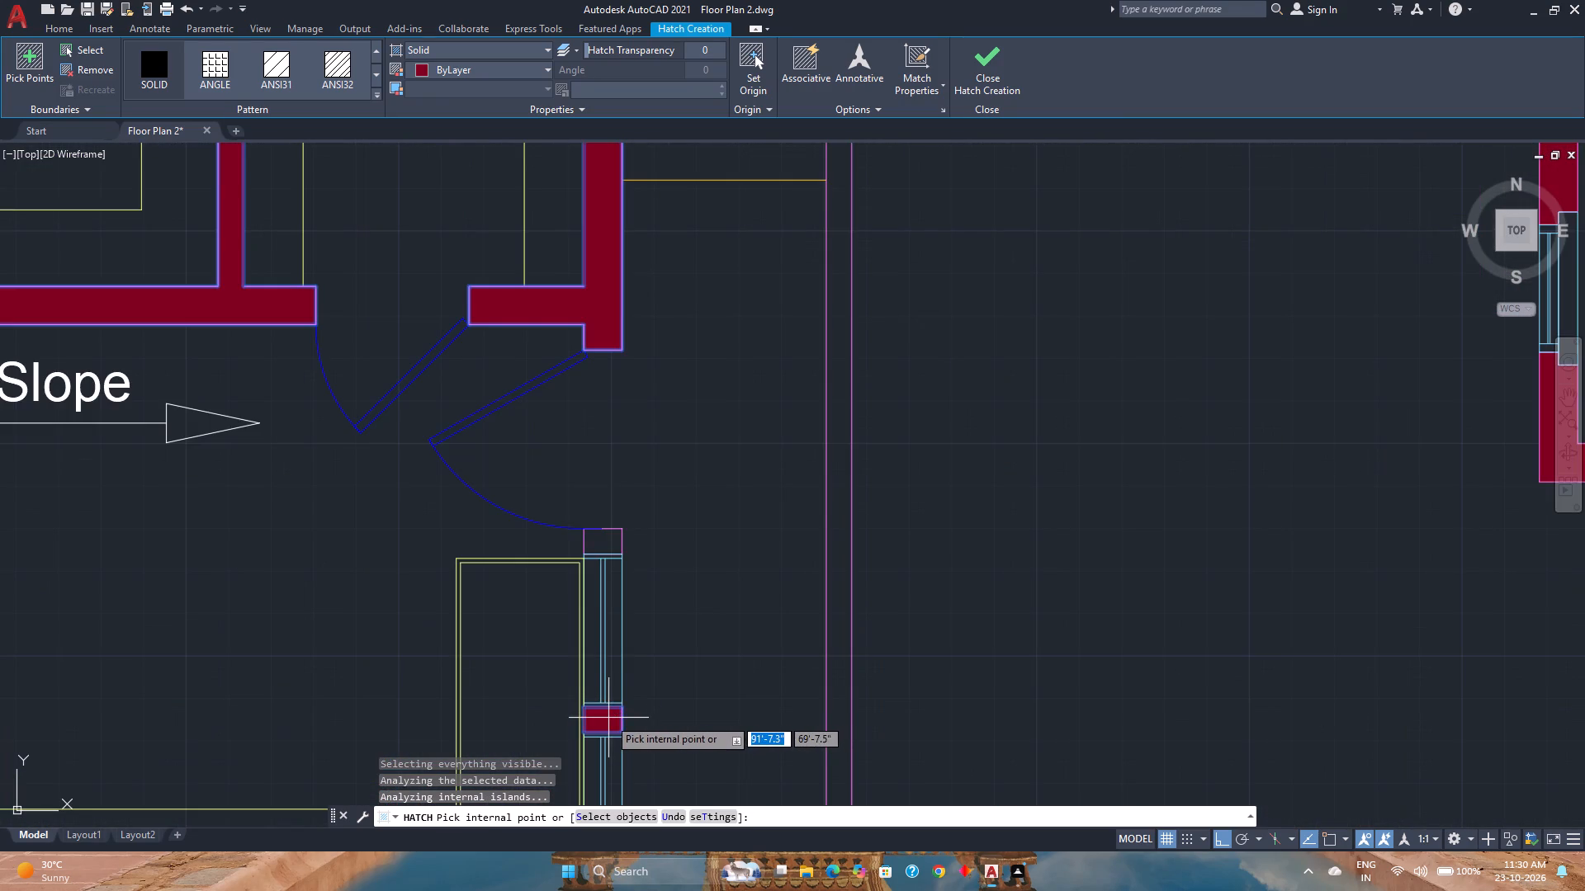
{"action": "left_click", "coordinate": [603, 547]}
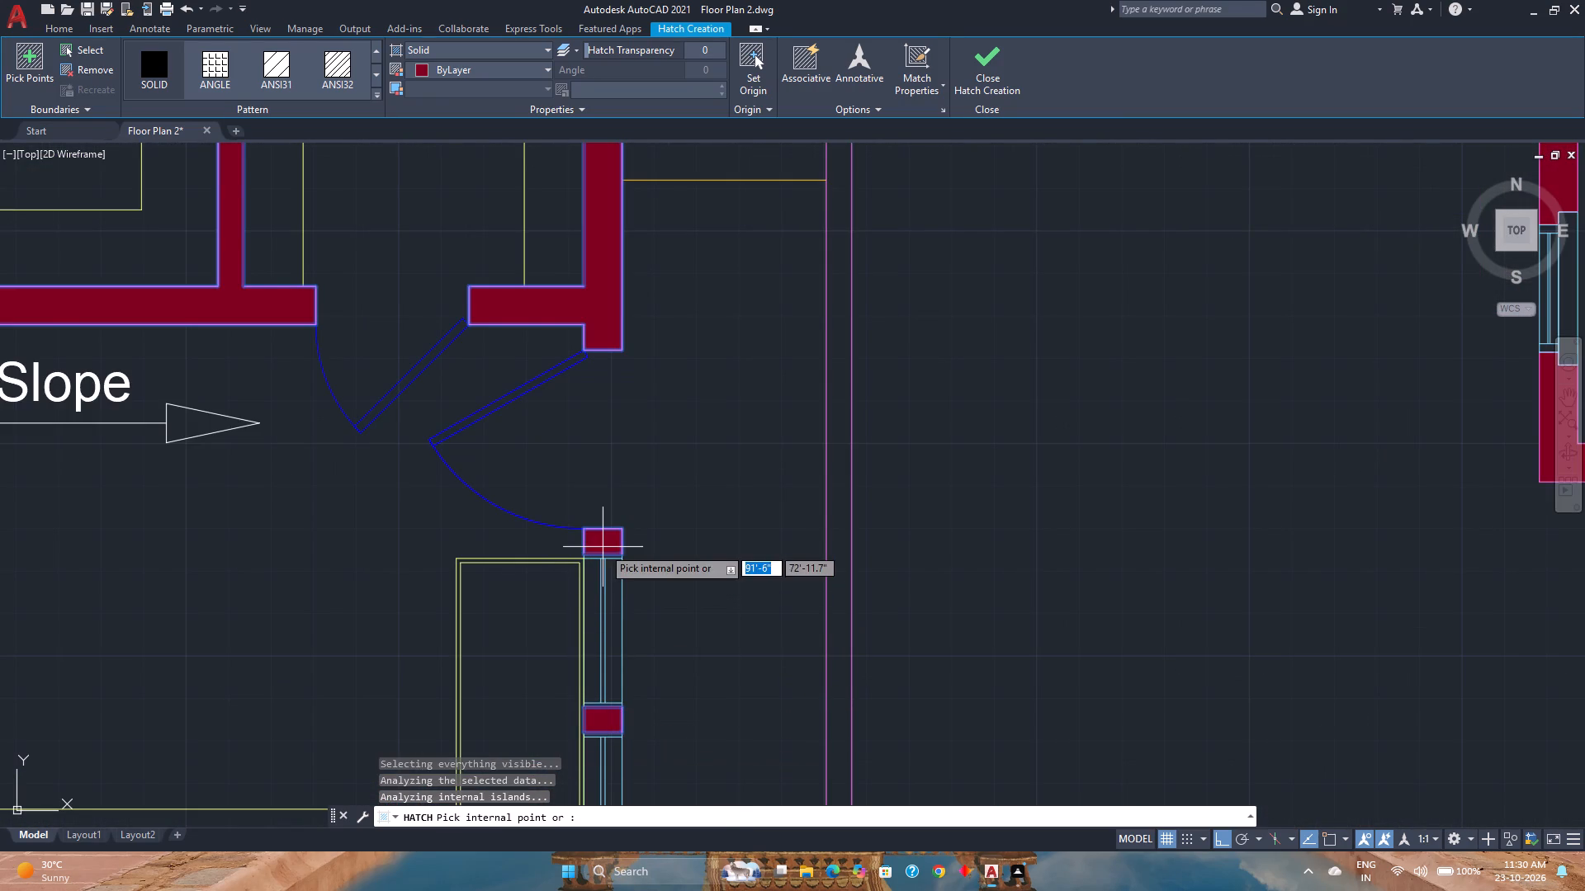
Fill the Owner's Suite's north and east exterior walls with the solid hatch, including the corners and the short pieces between the windows.
{"action": "scroll", "coordinate": [603, 547], "scroll_direction": "down", "scroll_amount": 5}
{"action": "middle_click_drag", "start_coordinate": [422, 653], "coordinate": [579, 517]}
{"action": "middle_click", "coordinate": [579, 517]}
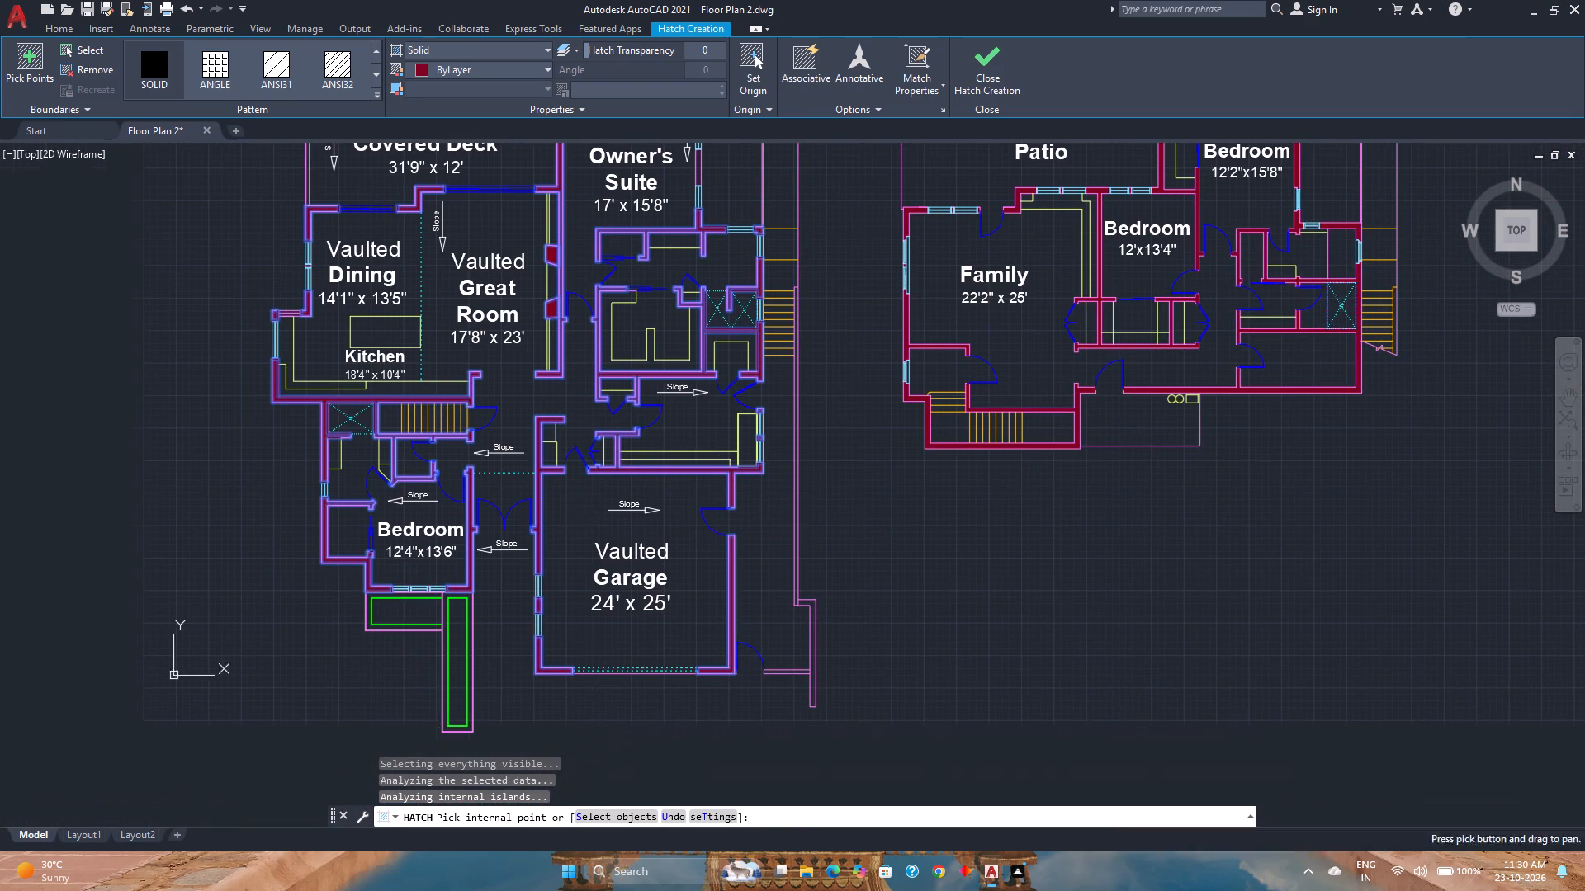
{"action": "middle_click_drag", "start_coordinate": [623, 447], "coordinate": [653, 725]}
{"action": "middle_click", "coordinate": [652, 725]}
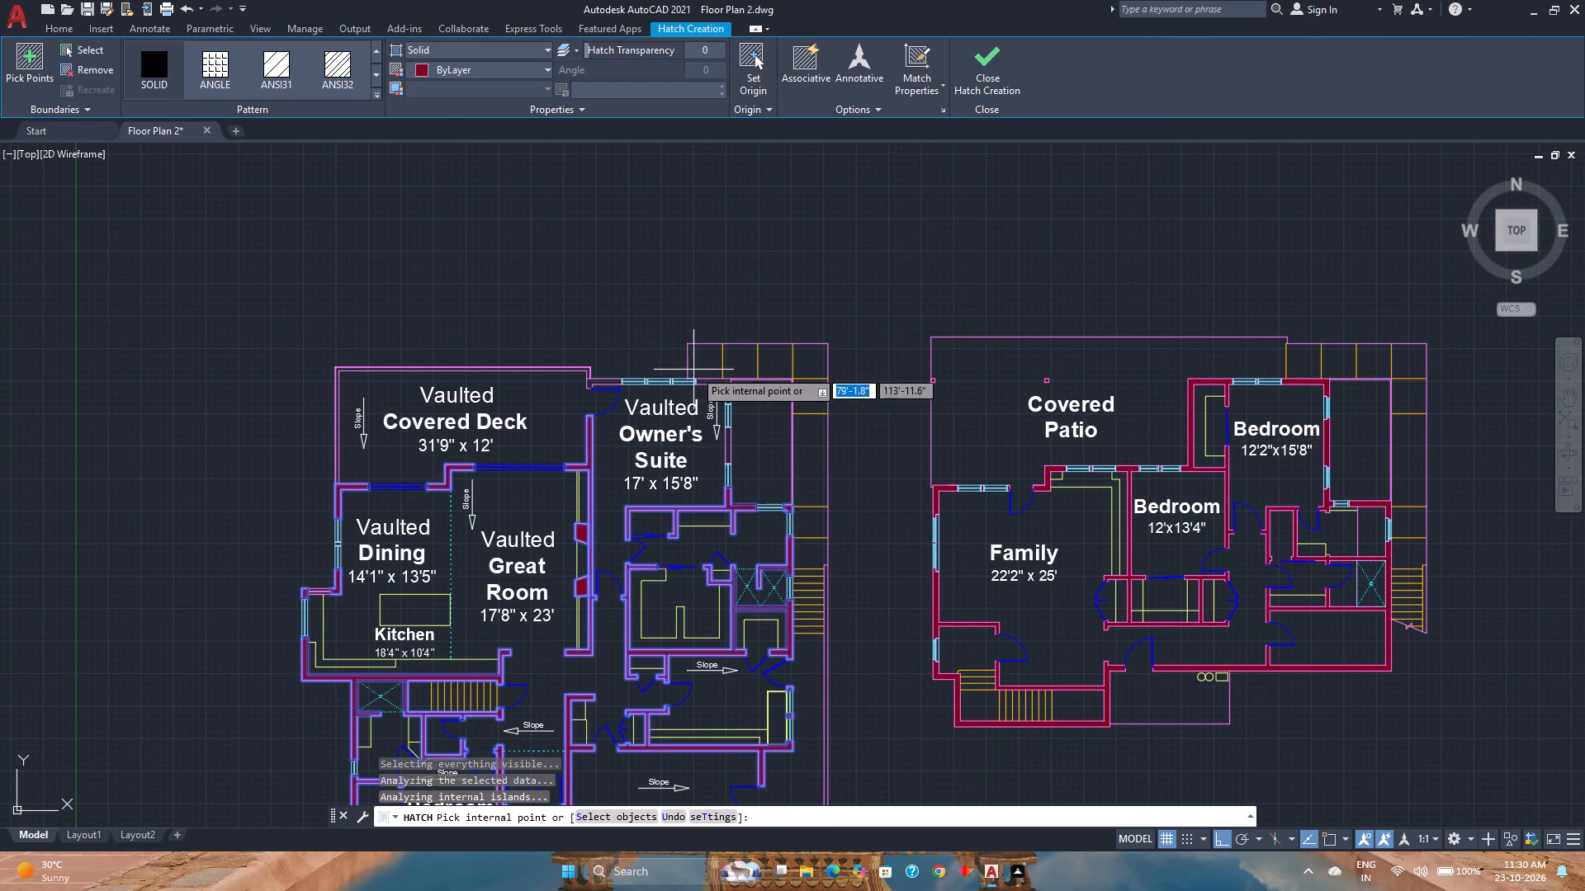
{"action": "scroll", "coordinate": [616, 365], "scroll_direction": "up", "scroll_amount": 3}
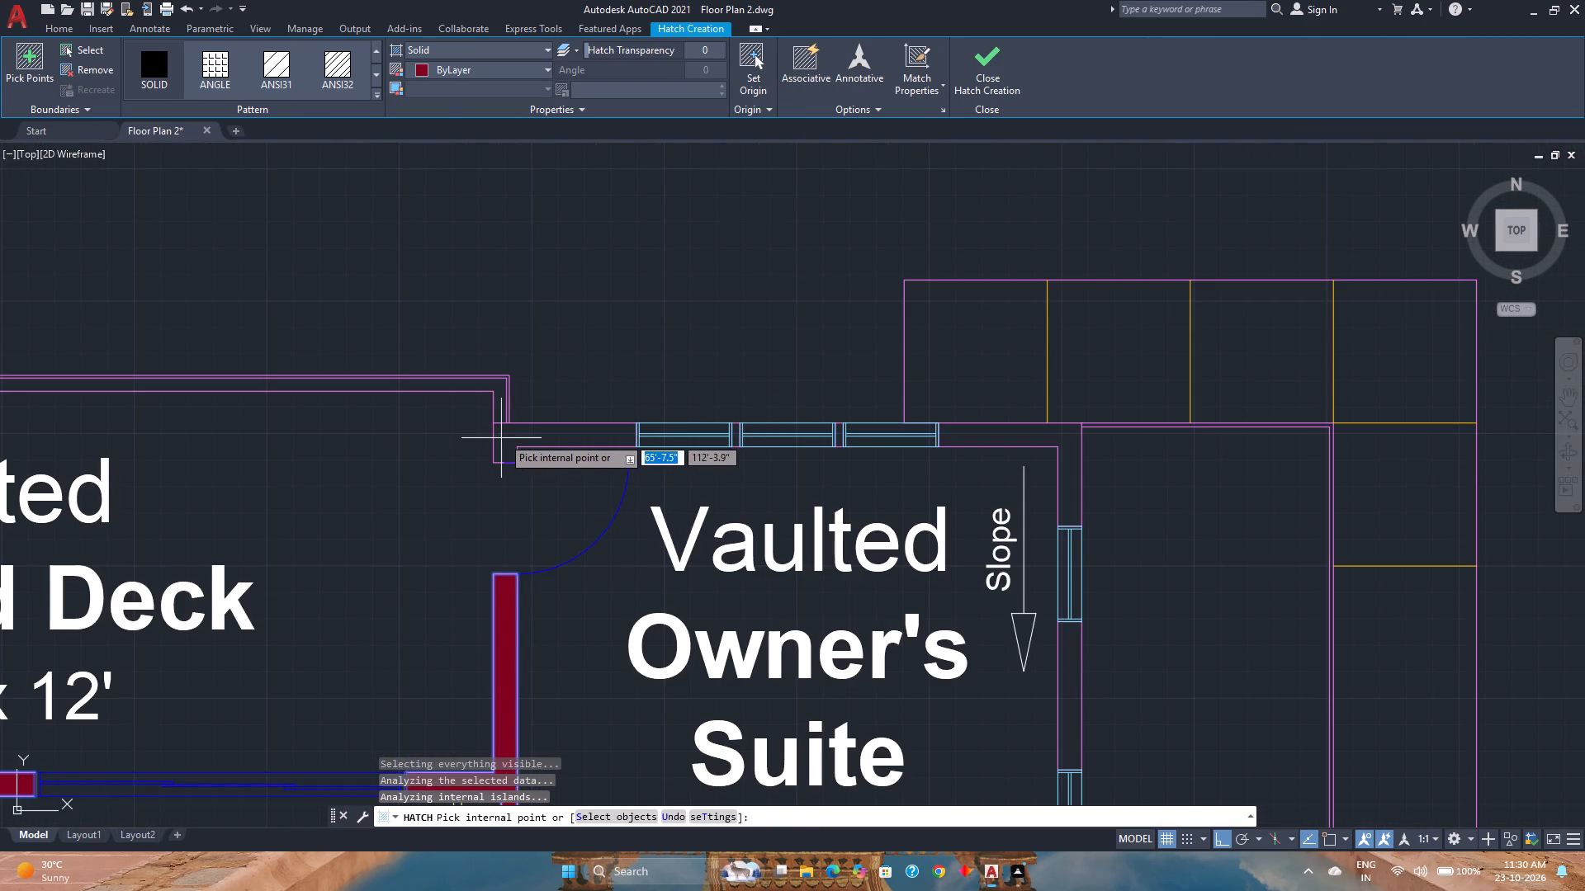
{"action": "left_click", "coordinate": [502, 436]}
{"action": "left_click", "coordinate": [985, 433]}
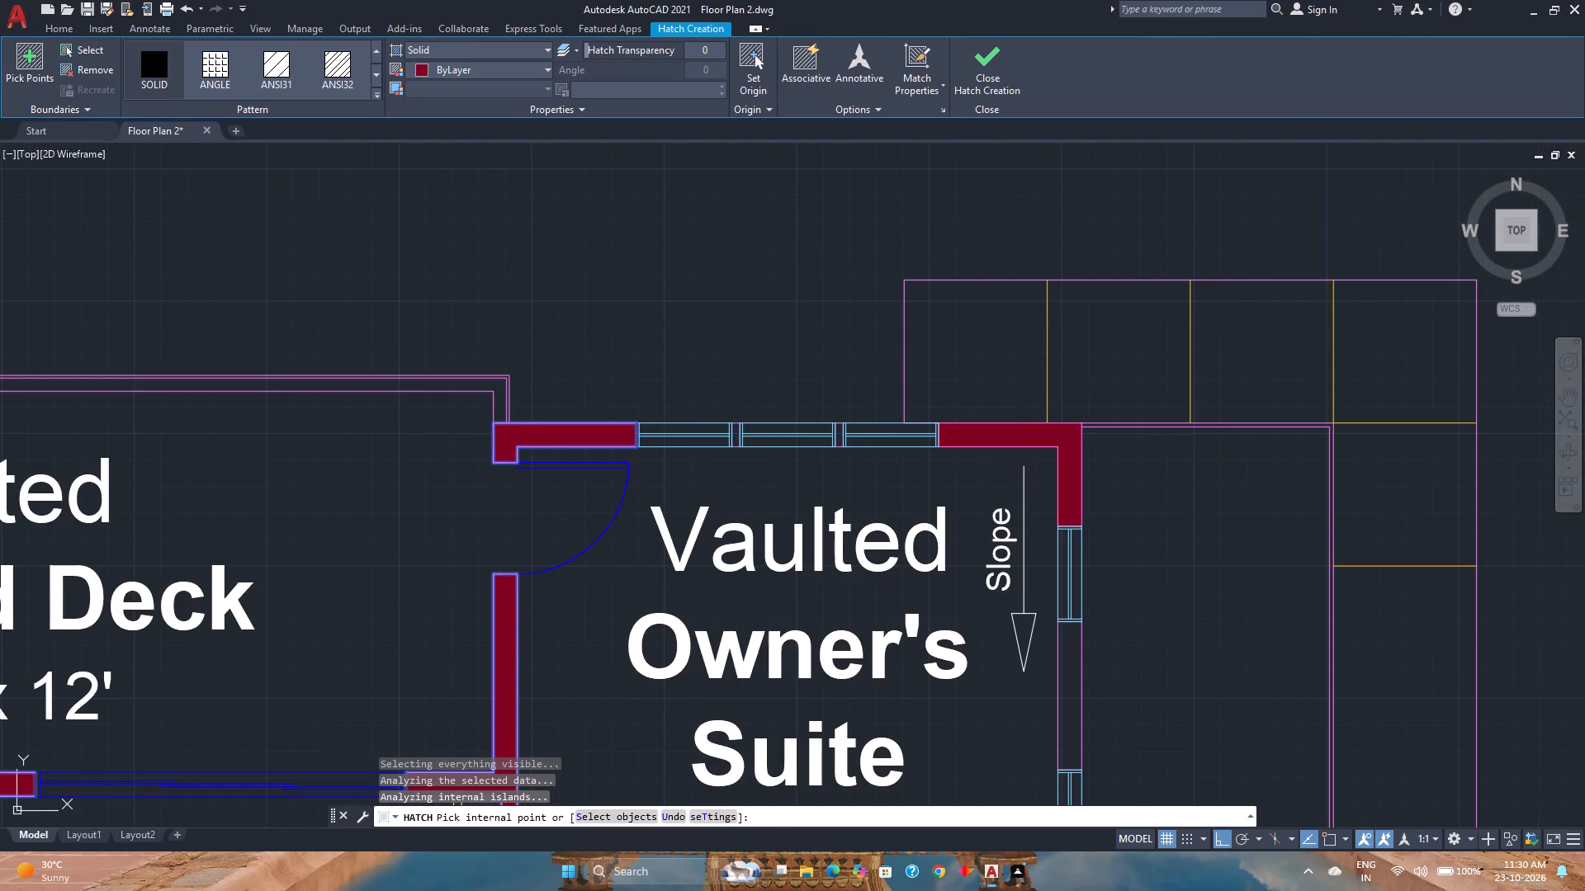
{"action": "scroll", "coordinate": [842, 435], "scroll_direction": "up", "scroll_amount": 4}
{"action": "left_click", "coordinate": [839, 434]}
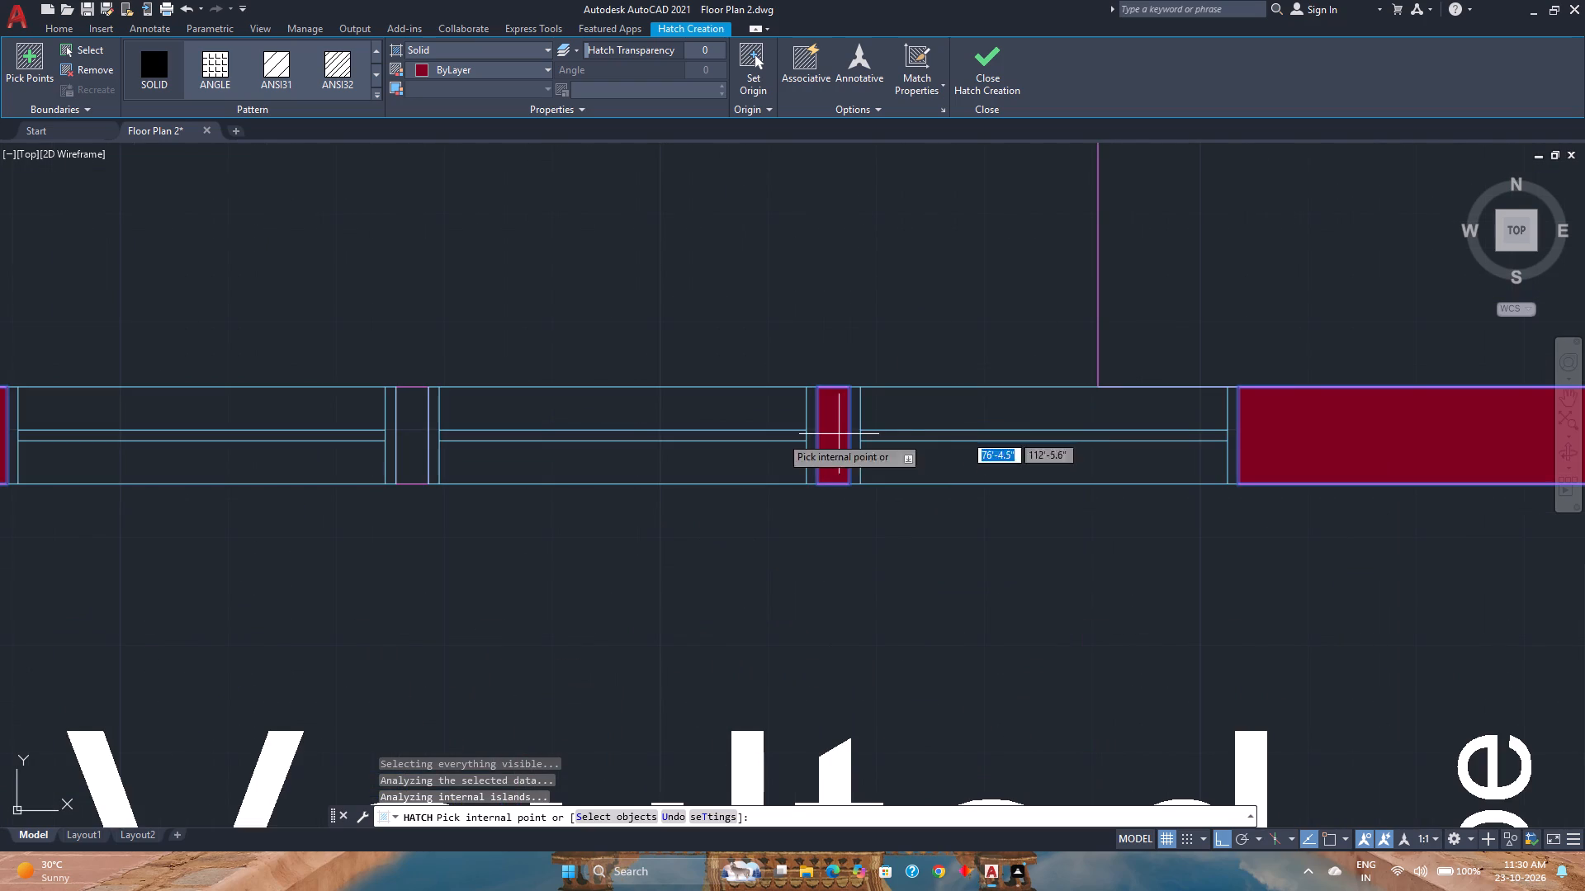
{"action": "left_click", "coordinate": [427, 449]}
{"action": "scroll", "coordinate": [427, 449], "scroll_direction": "down", "scroll_amount": 3}
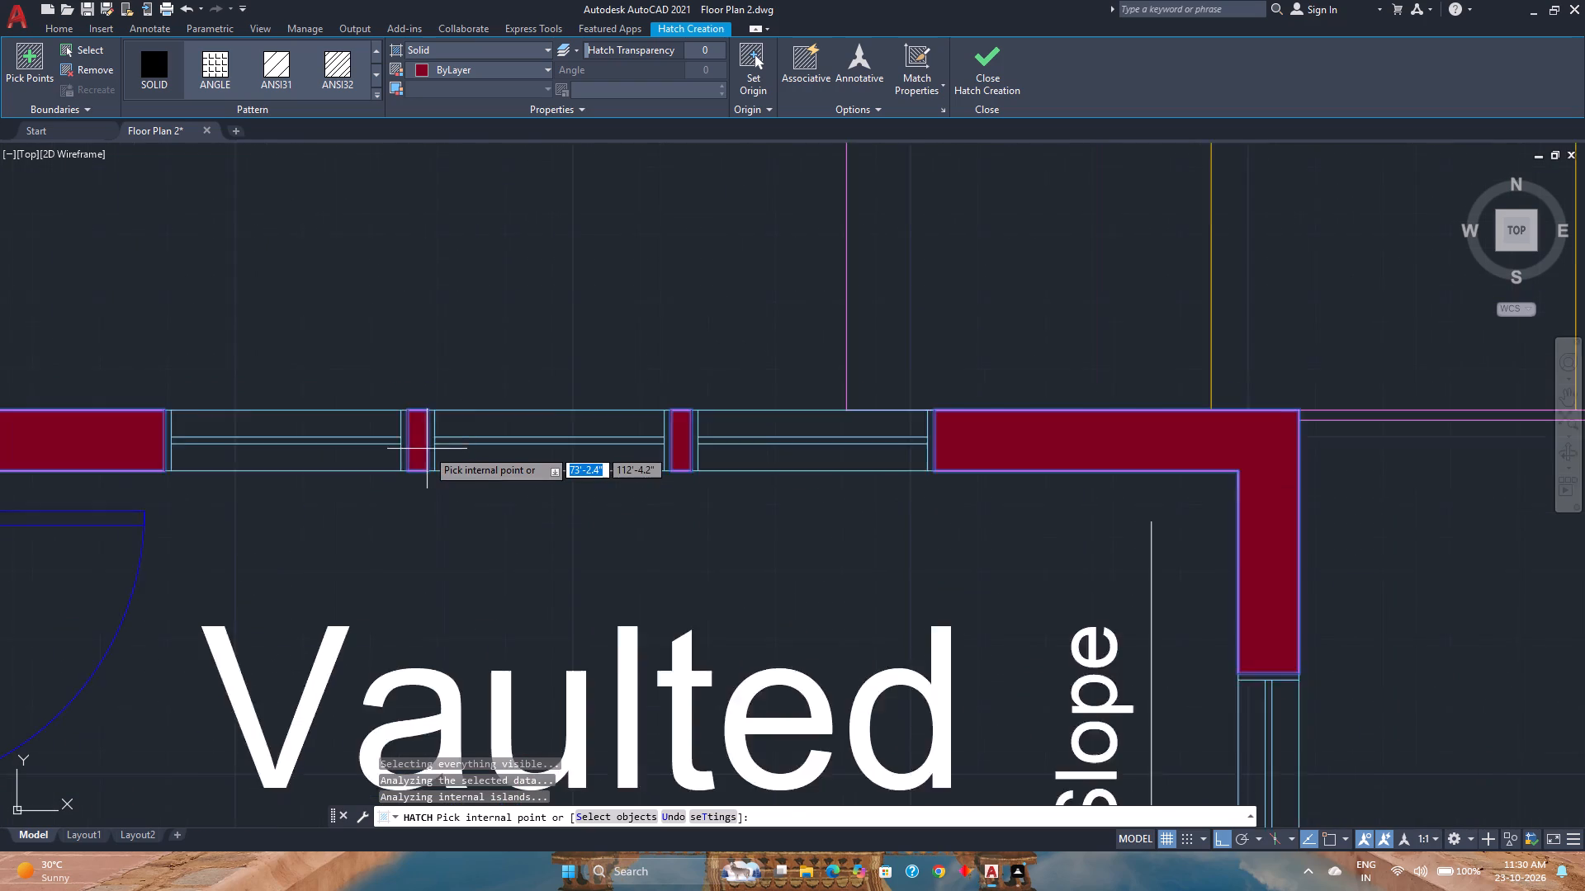
{"action": "scroll", "coordinate": [427, 449], "scroll_direction": "down", "scroll_amount": 2}
{"action": "left_click", "coordinate": [759, 691]}
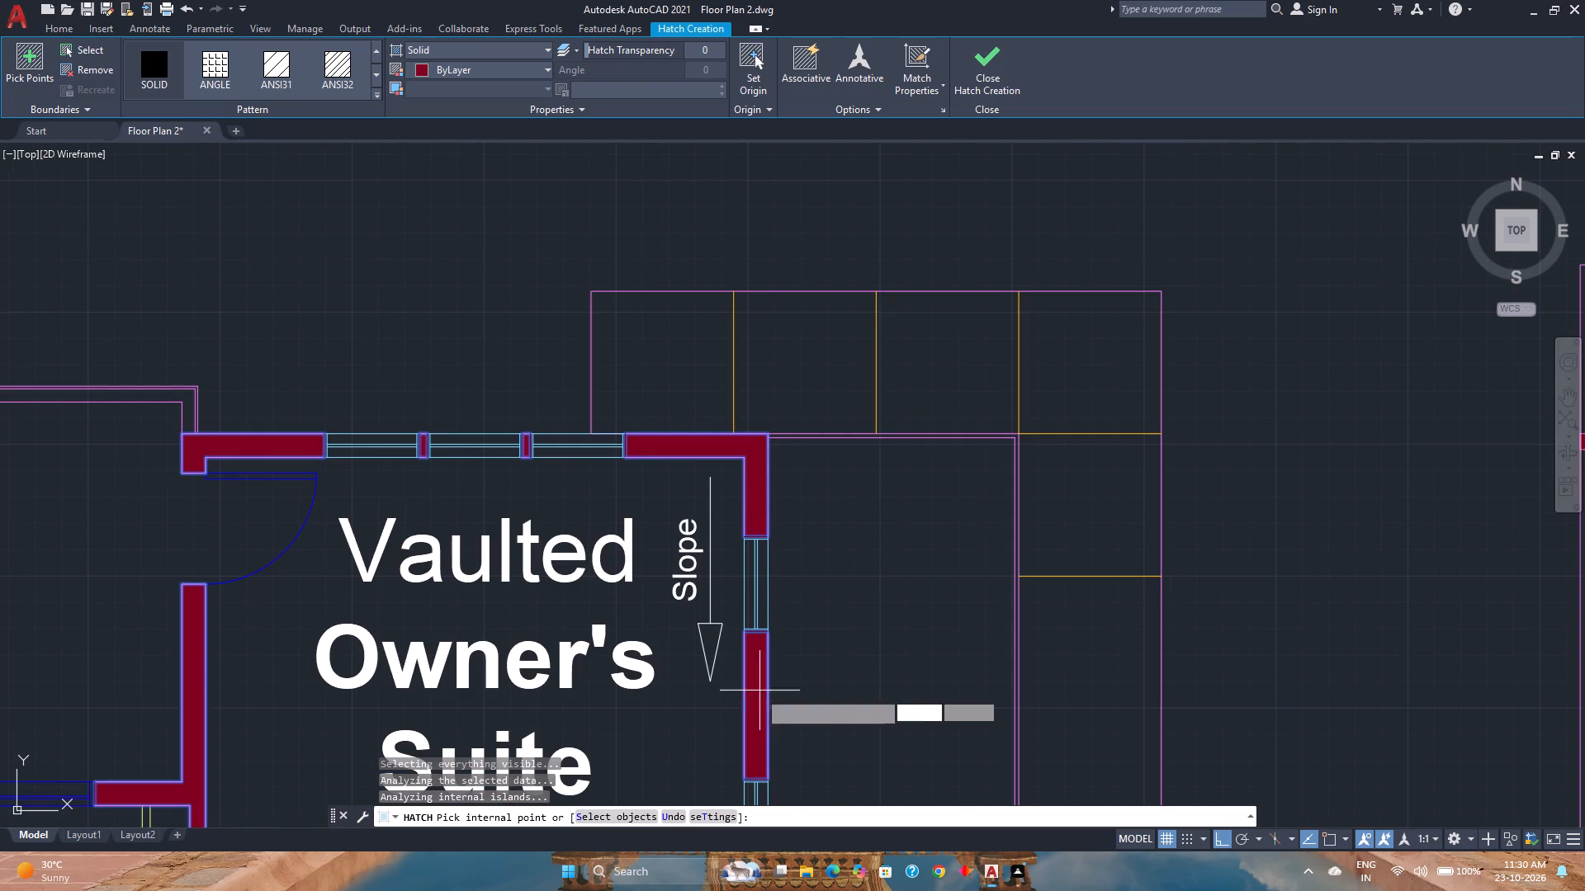
Fill the short wall piece between the two windows on the Vaulted Dining's west wall.
{"action": "scroll", "coordinate": [688, 641], "scroll_direction": "down", "scroll_amount": 4}
{"action": "middle_click_drag", "start_coordinate": [700, 691], "coordinate": [712, 524]}
{"action": "middle_click", "coordinate": [712, 524]}
{"action": "scroll", "coordinate": [733, 508], "scroll_direction": "up", "scroll_amount": 3}
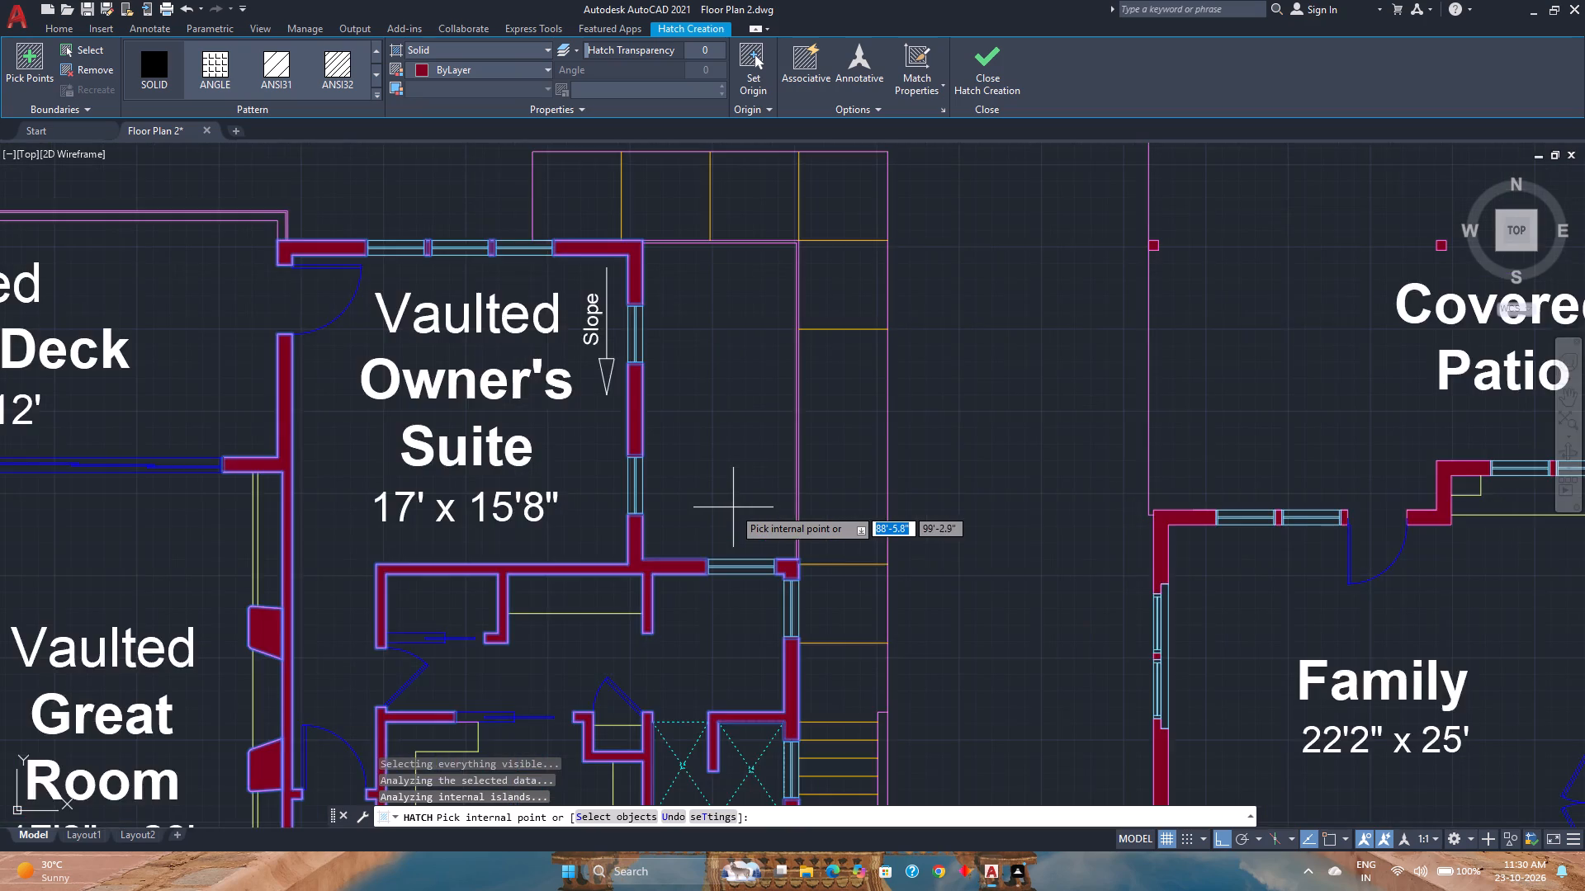
{"action": "scroll", "coordinate": [733, 507], "scroll_direction": "down", "scroll_amount": 3}
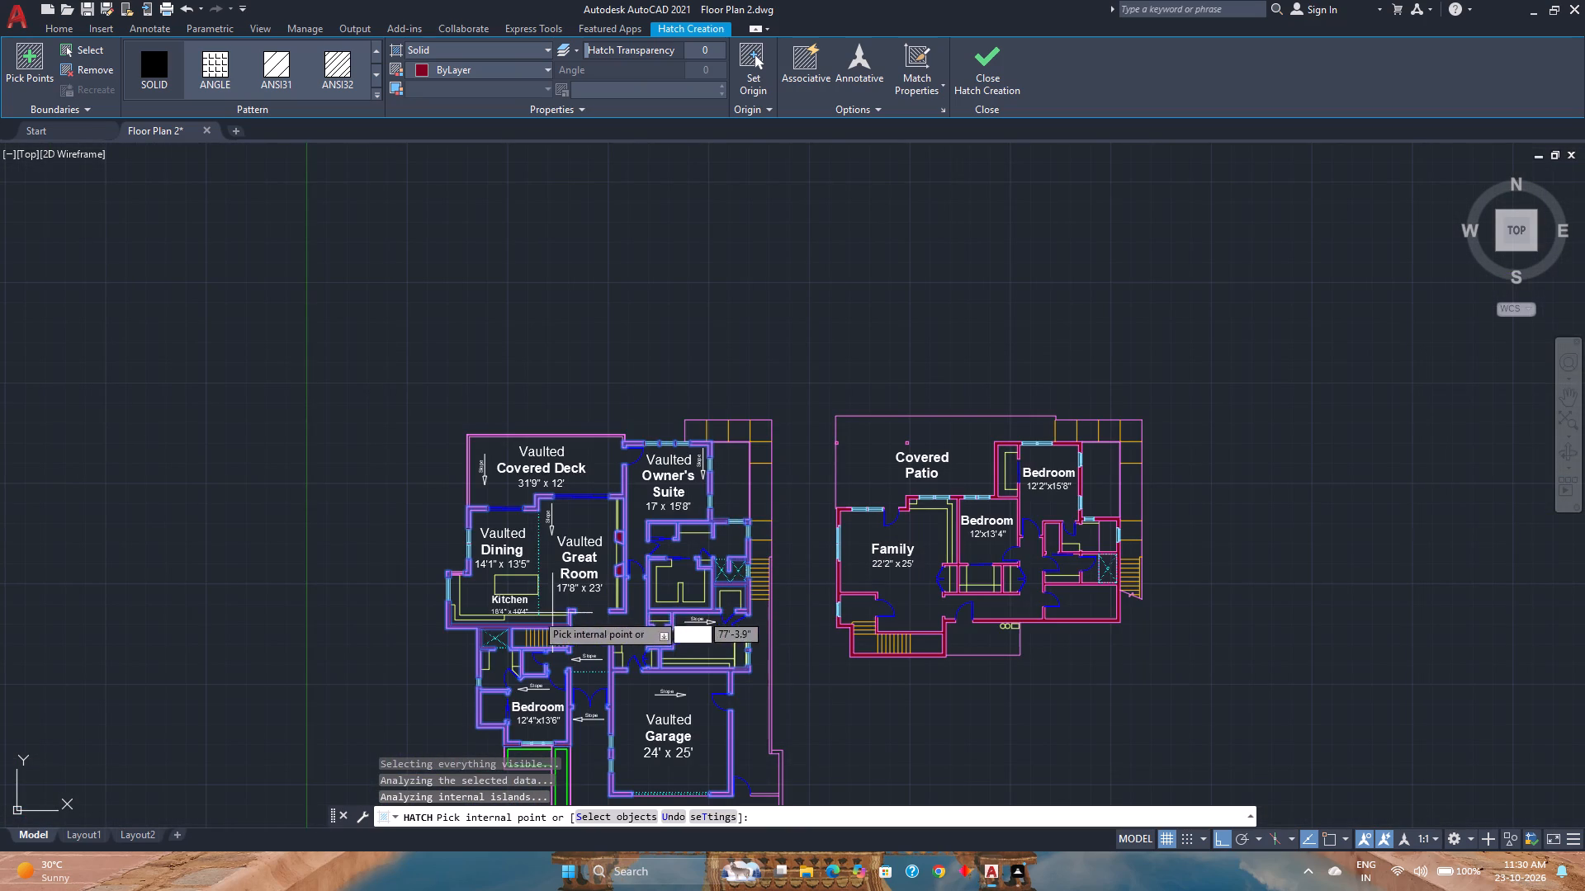
{"action": "scroll", "coordinate": [447, 535], "scroll_direction": "up", "scroll_amount": 4}
{"action": "scroll", "coordinate": [518, 544], "scroll_direction": "up", "scroll_amount": 3}
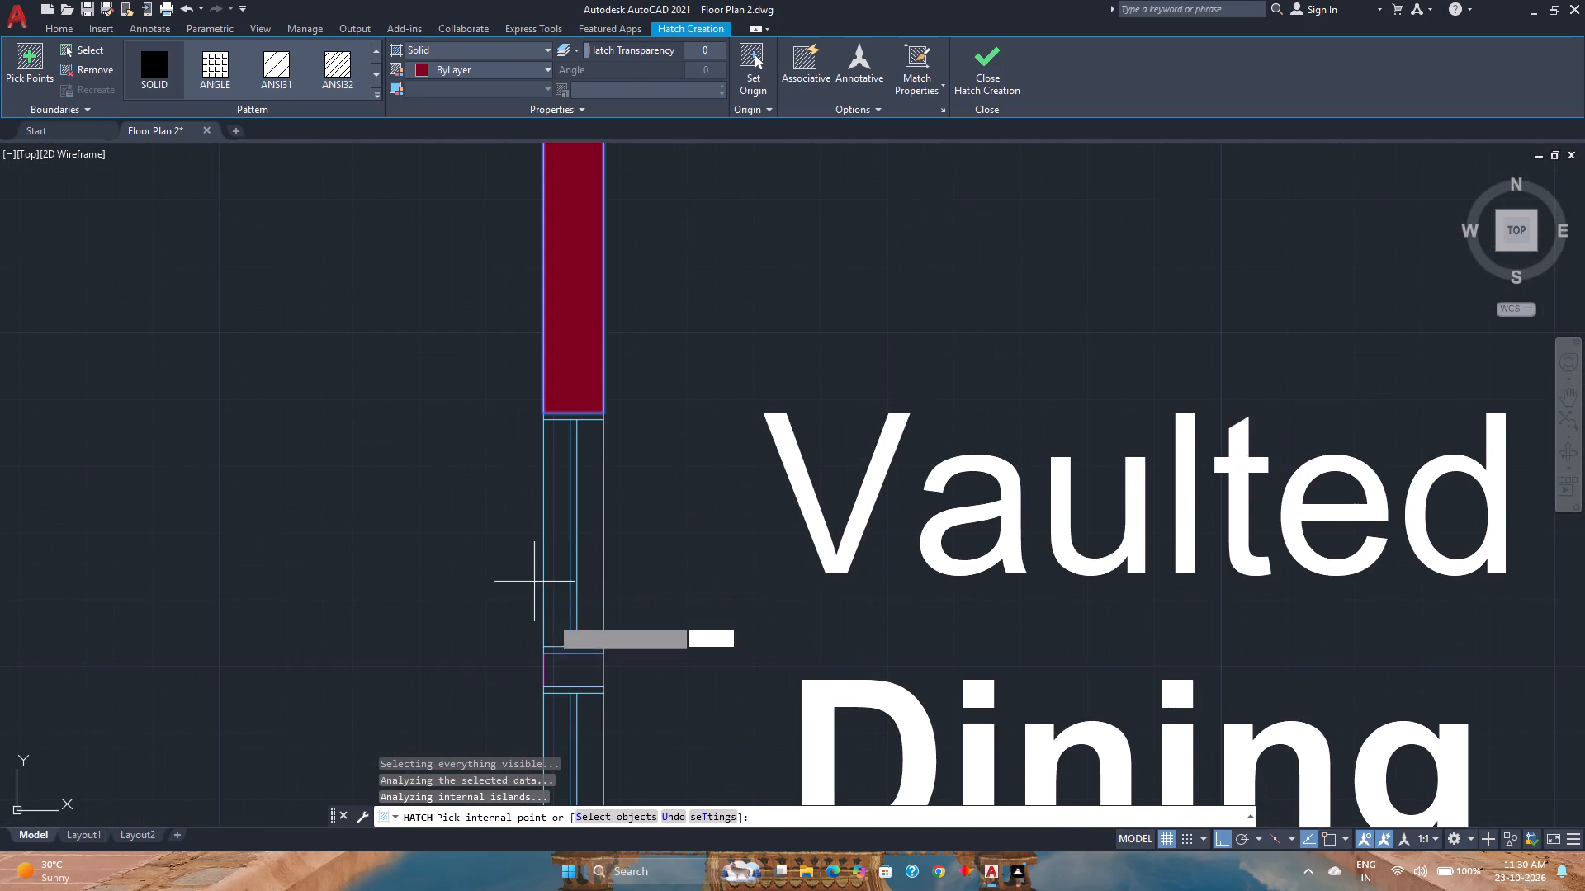
{"action": "left_click", "coordinate": [576, 666]}
Fill the two short wall pieces between the Bedroom's three south windows and finish the hatch.
{"action": "scroll", "coordinate": [567, 626], "scroll_direction": "down", "scroll_amount": 7}
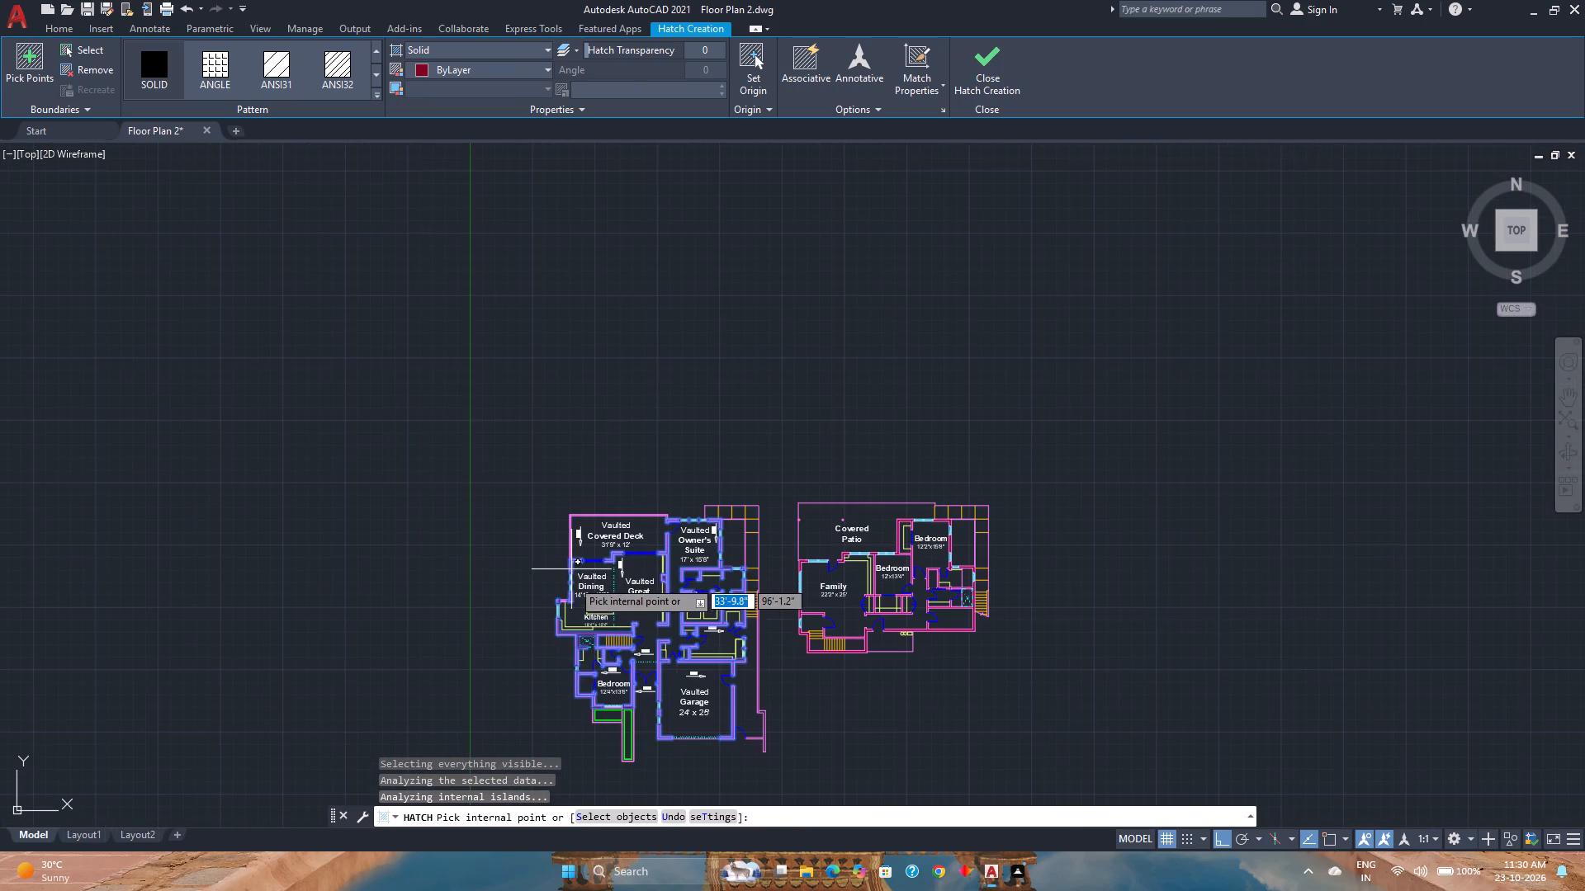
{"action": "middle_click_drag", "start_coordinate": [575, 663], "coordinate": [606, 572]}
{"action": "middle_click", "coordinate": [606, 572]}
{"action": "scroll", "coordinate": [619, 526], "scroll_direction": "up", "scroll_amount": 2}
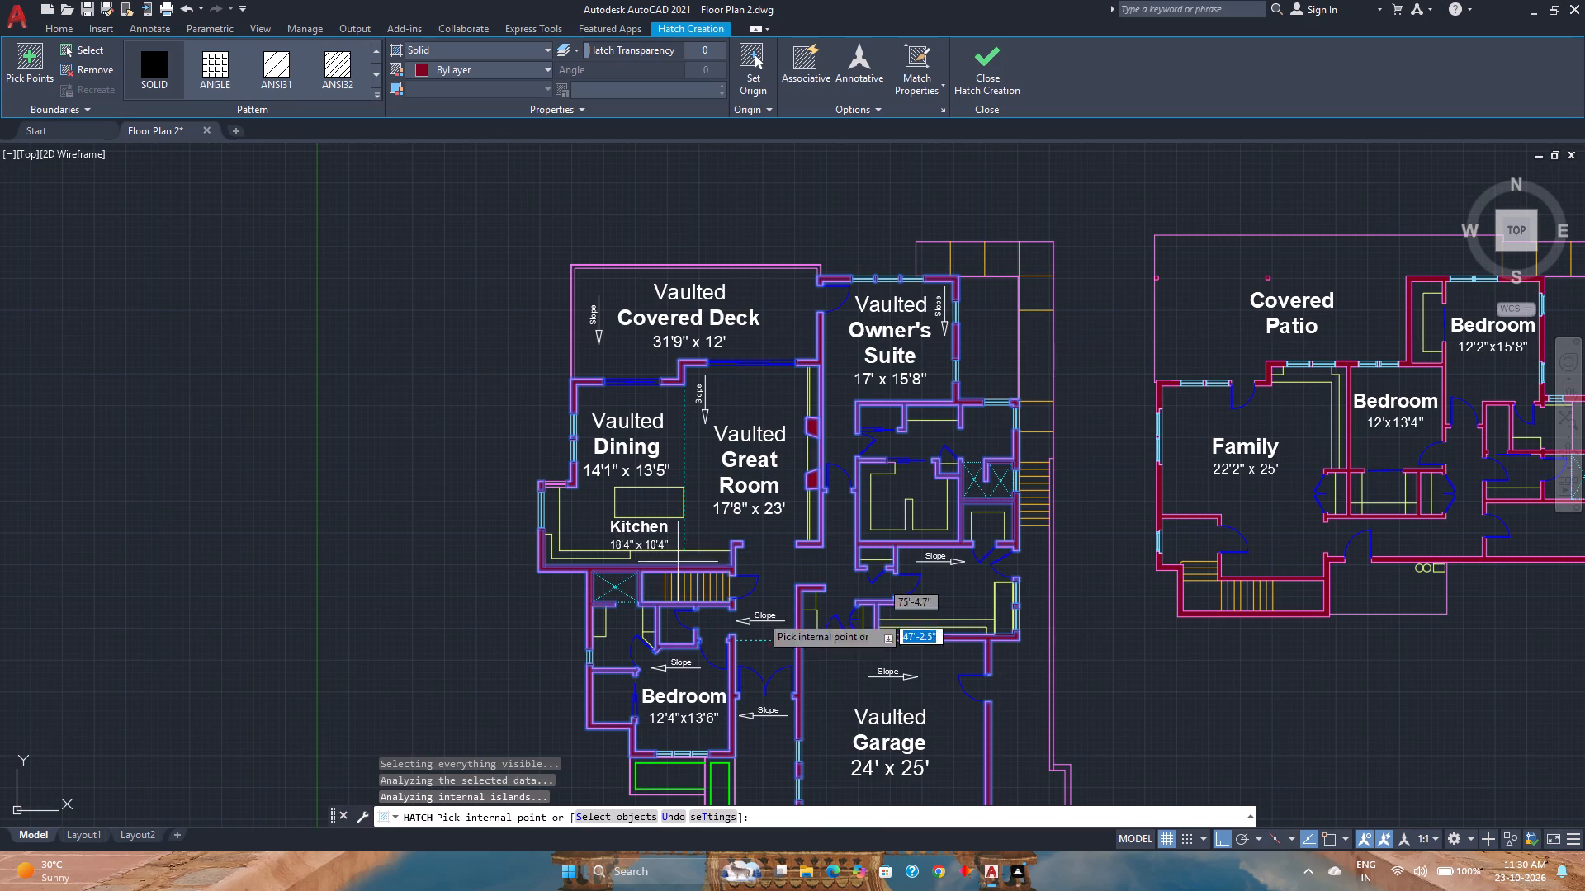
{"action": "scroll", "coordinate": [677, 759], "scroll_direction": "up", "scroll_amount": 3}
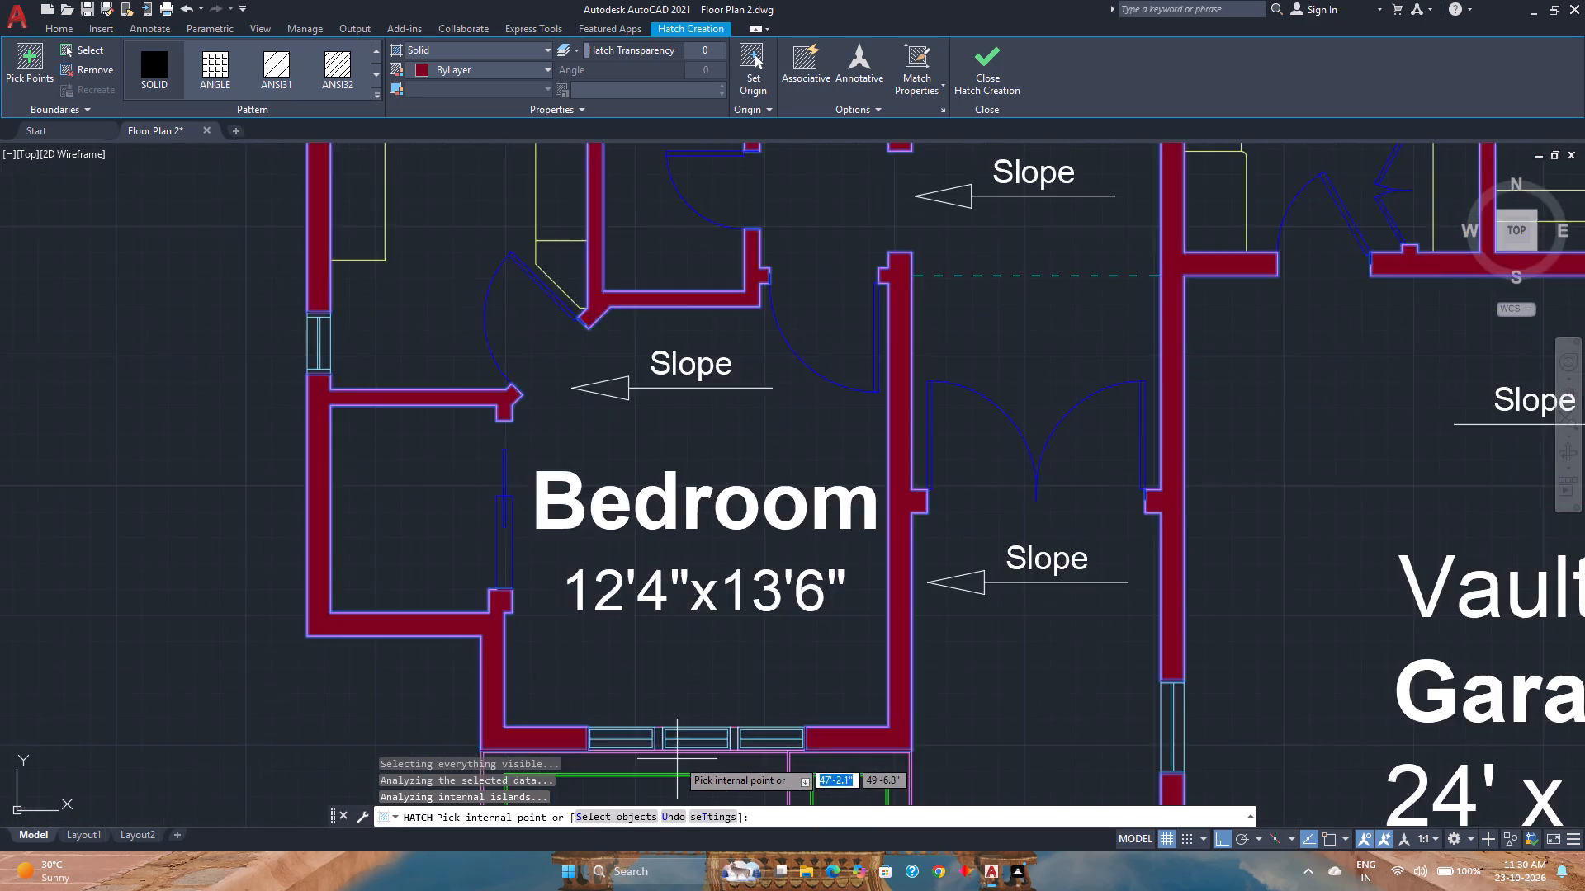
{"action": "scroll", "coordinate": [677, 759], "scroll_direction": "up", "scroll_amount": 3}
{"action": "left_click", "coordinate": [601, 691]}
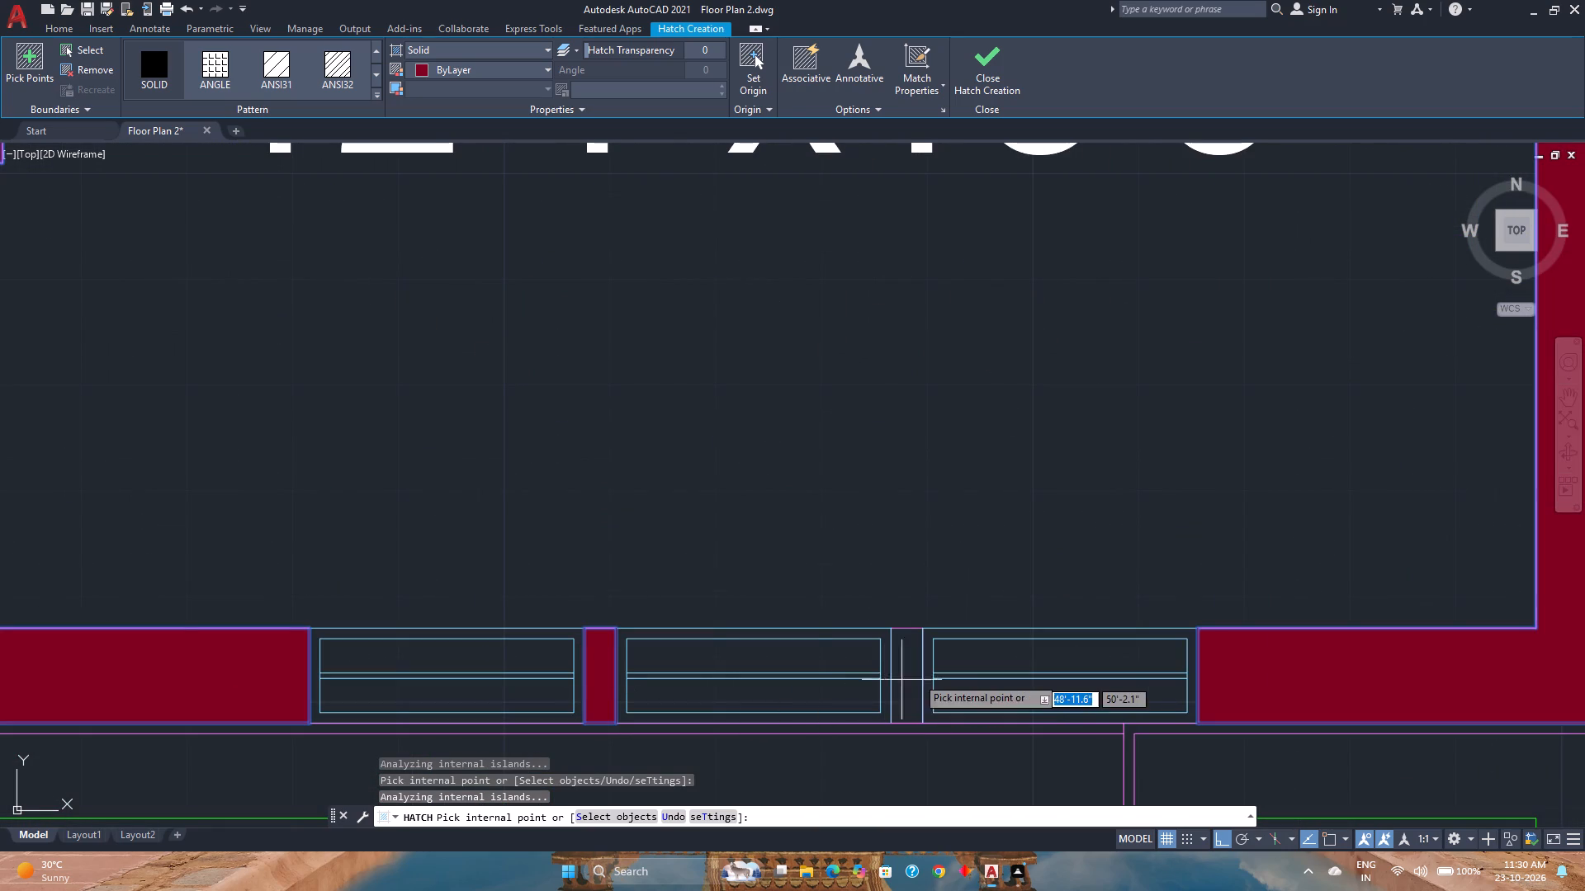
{"action": "left_click", "coordinate": [919, 675]}
{"action": "scroll", "coordinate": [919, 675], "scroll_direction": "down", "scroll_amount": 6}
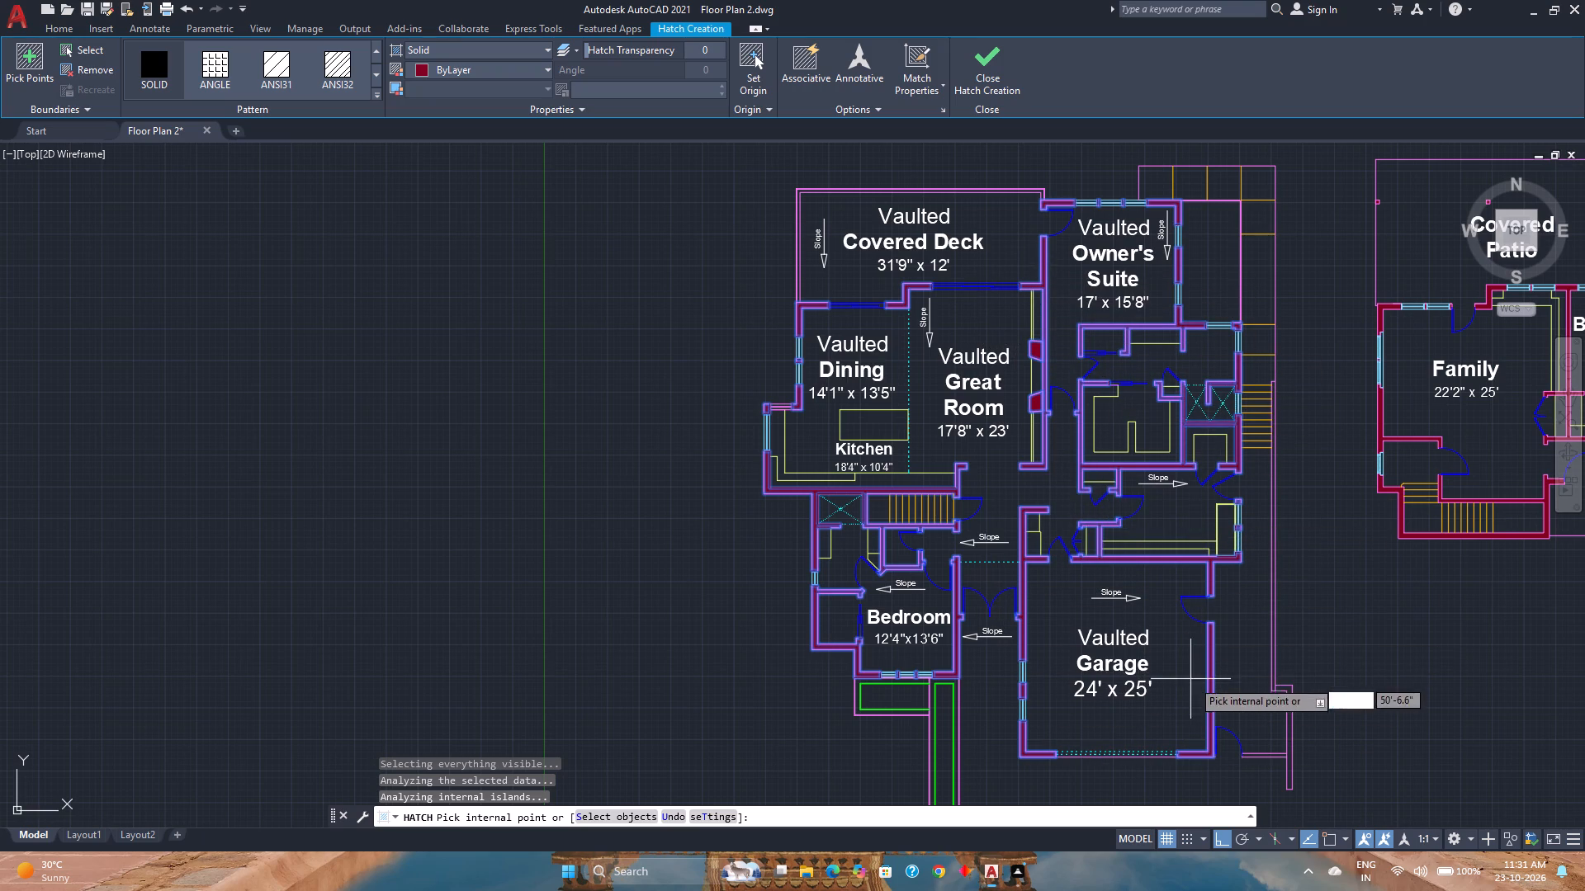
{"action": "middle_click_drag", "start_coordinate": [1204, 680], "coordinate": [944, 694]}
{"action": "middle_click", "coordinate": [944, 694]}
{"action": "scroll", "coordinate": [944, 694], "scroll_direction": "down", "scroll_amount": 1}
{"action": "scroll", "coordinate": [916, 497], "scroll_direction": "up", "scroll_amount": 3}
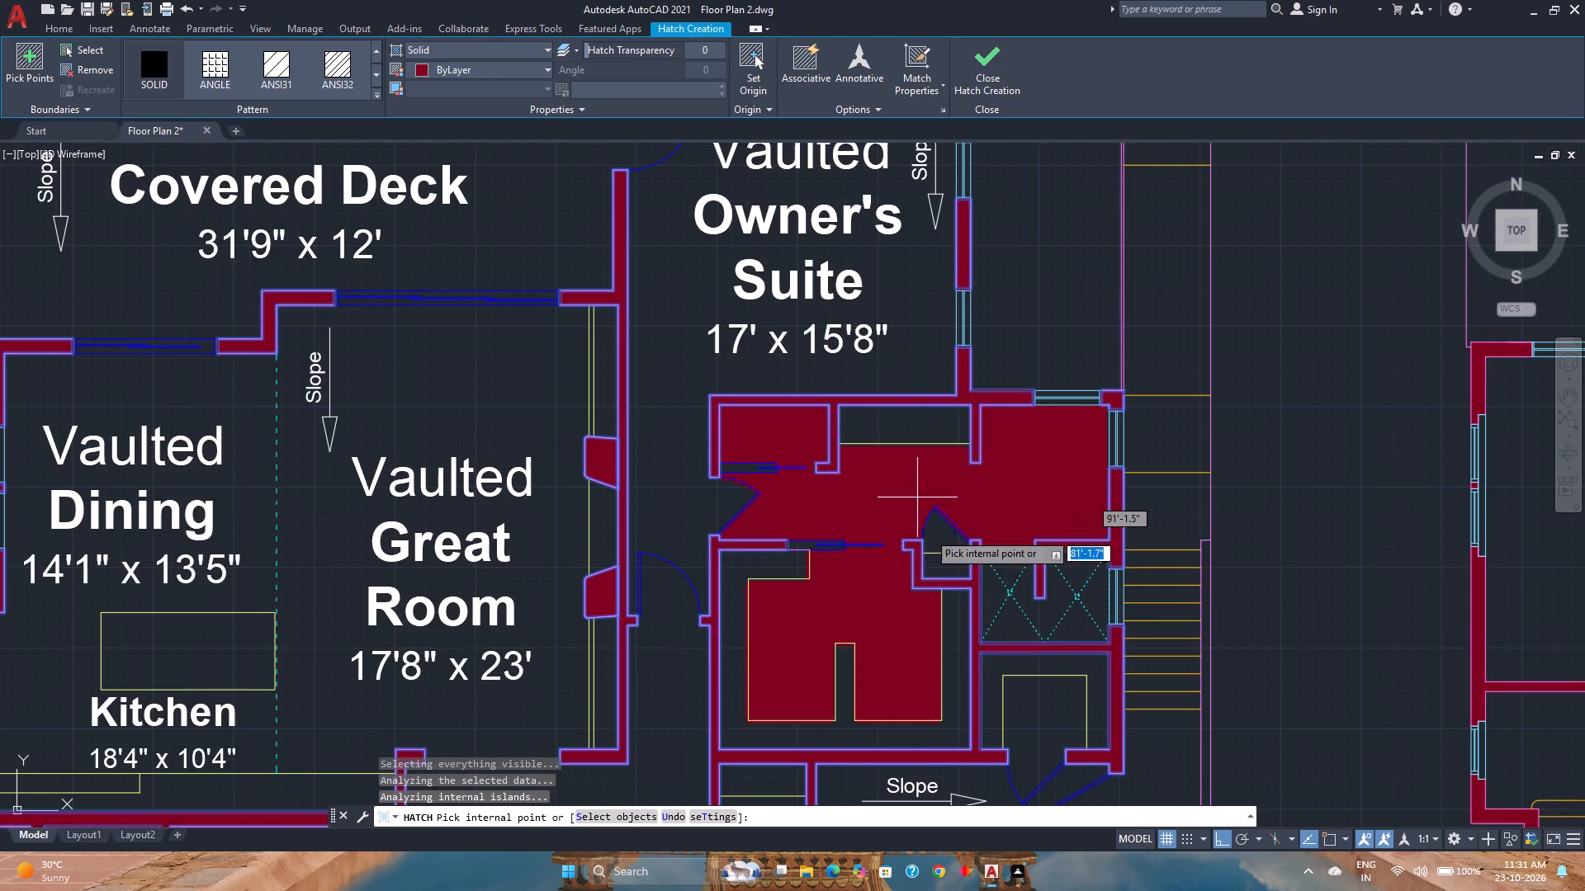
{"action": "scroll", "coordinate": [1027, 709], "scroll_direction": "down", "scroll_amount": 2}
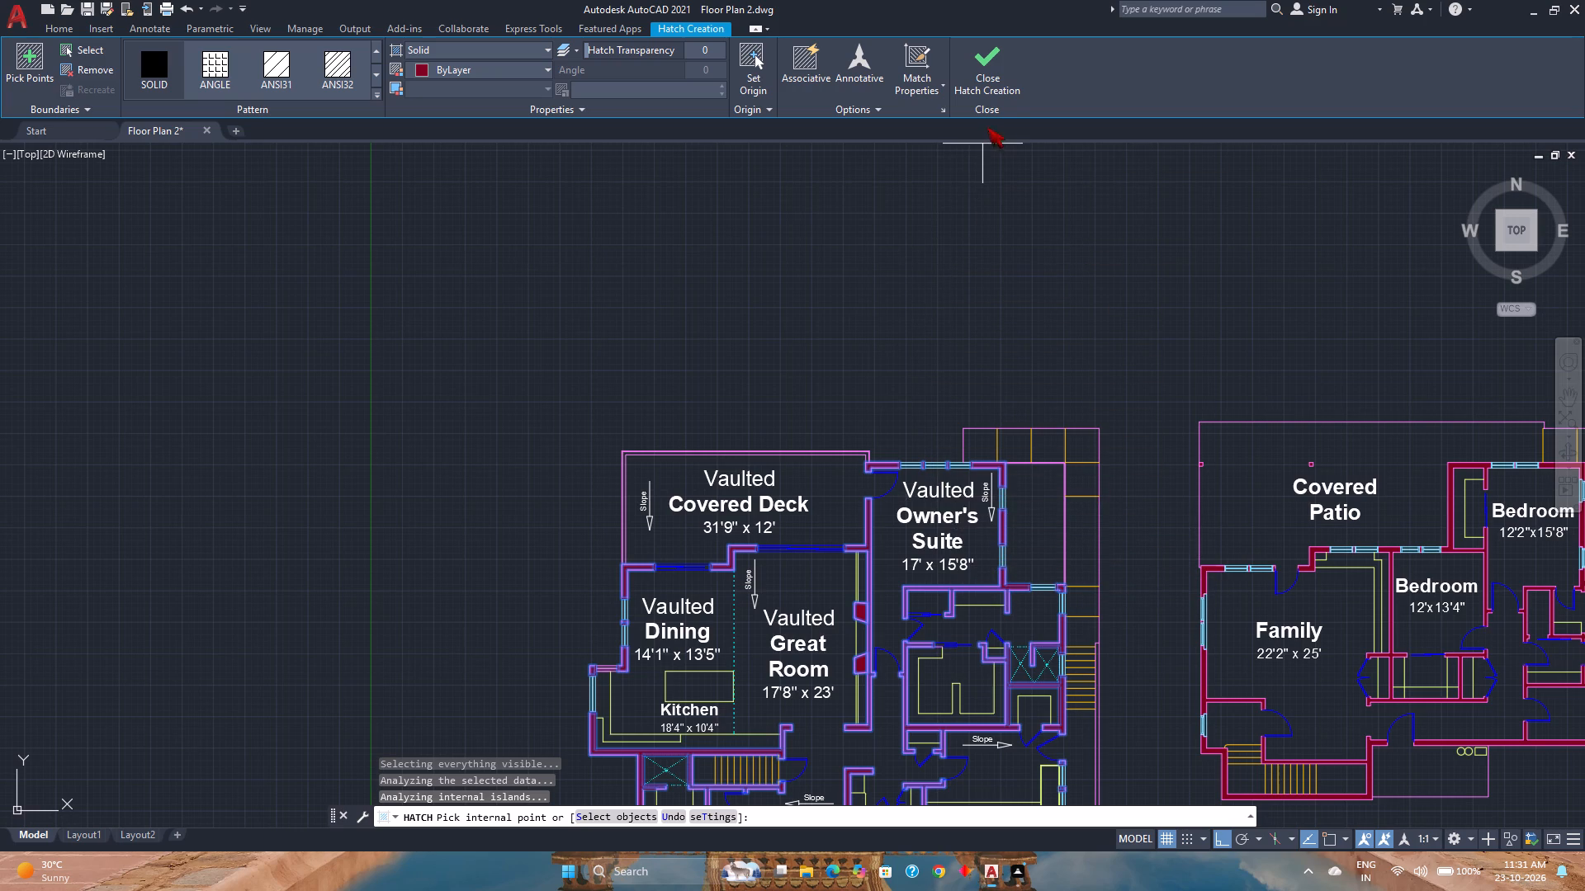
{"action": "left_click", "coordinate": [991, 82]}
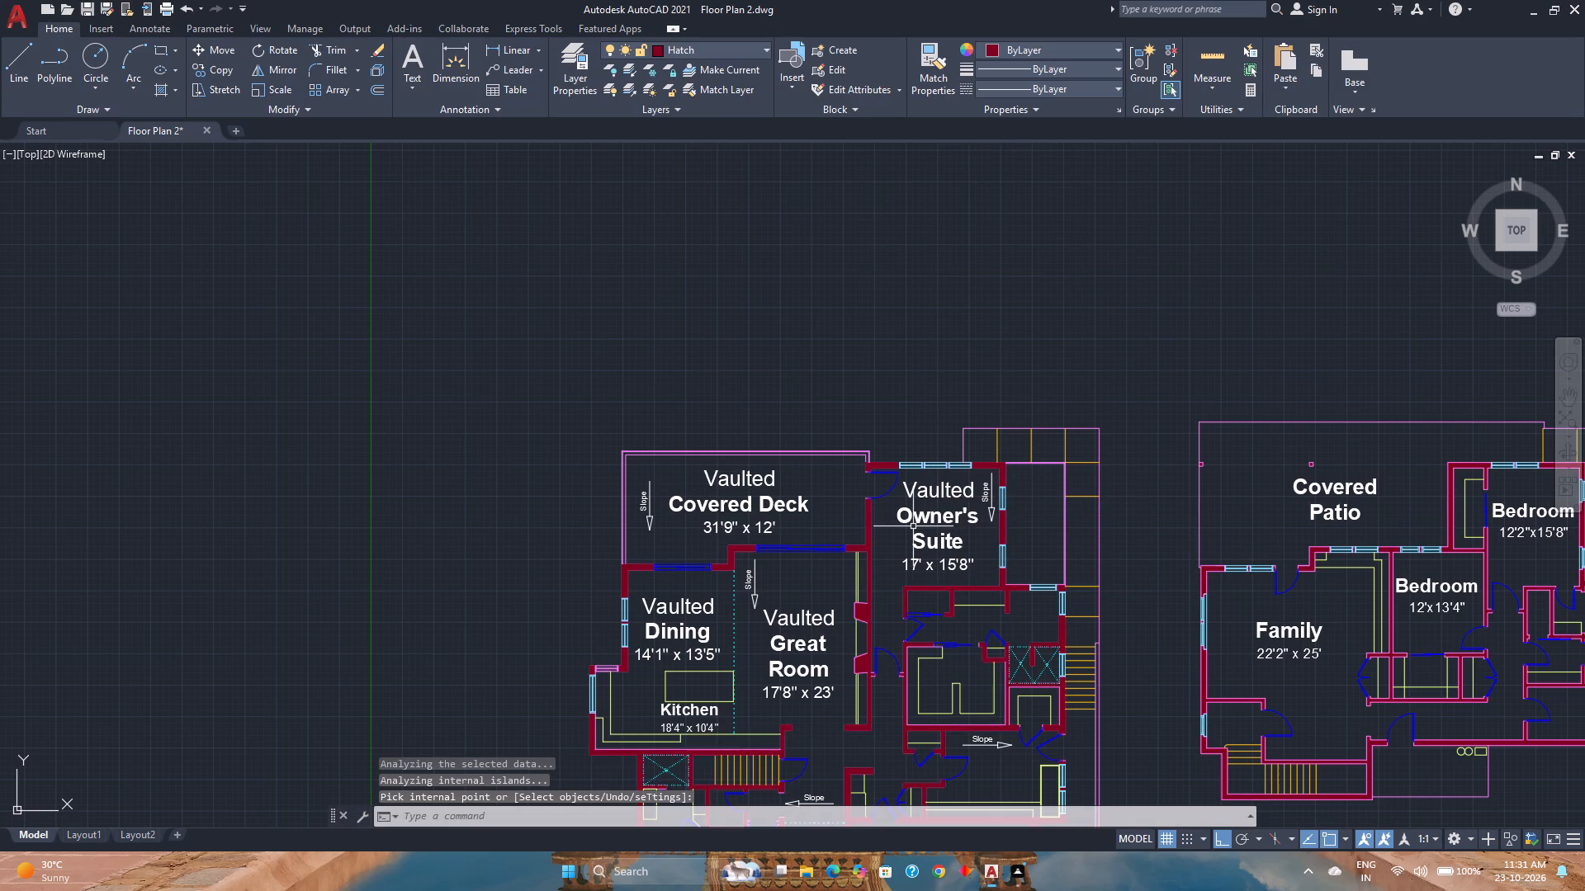
Send the main-floor wall hatch to the back of the draw order.
{"action": "scroll", "coordinate": [858, 595], "scroll_direction": "up", "scroll_amount": 2}
{"action": "left_click", "coordinate": [864, 620]}
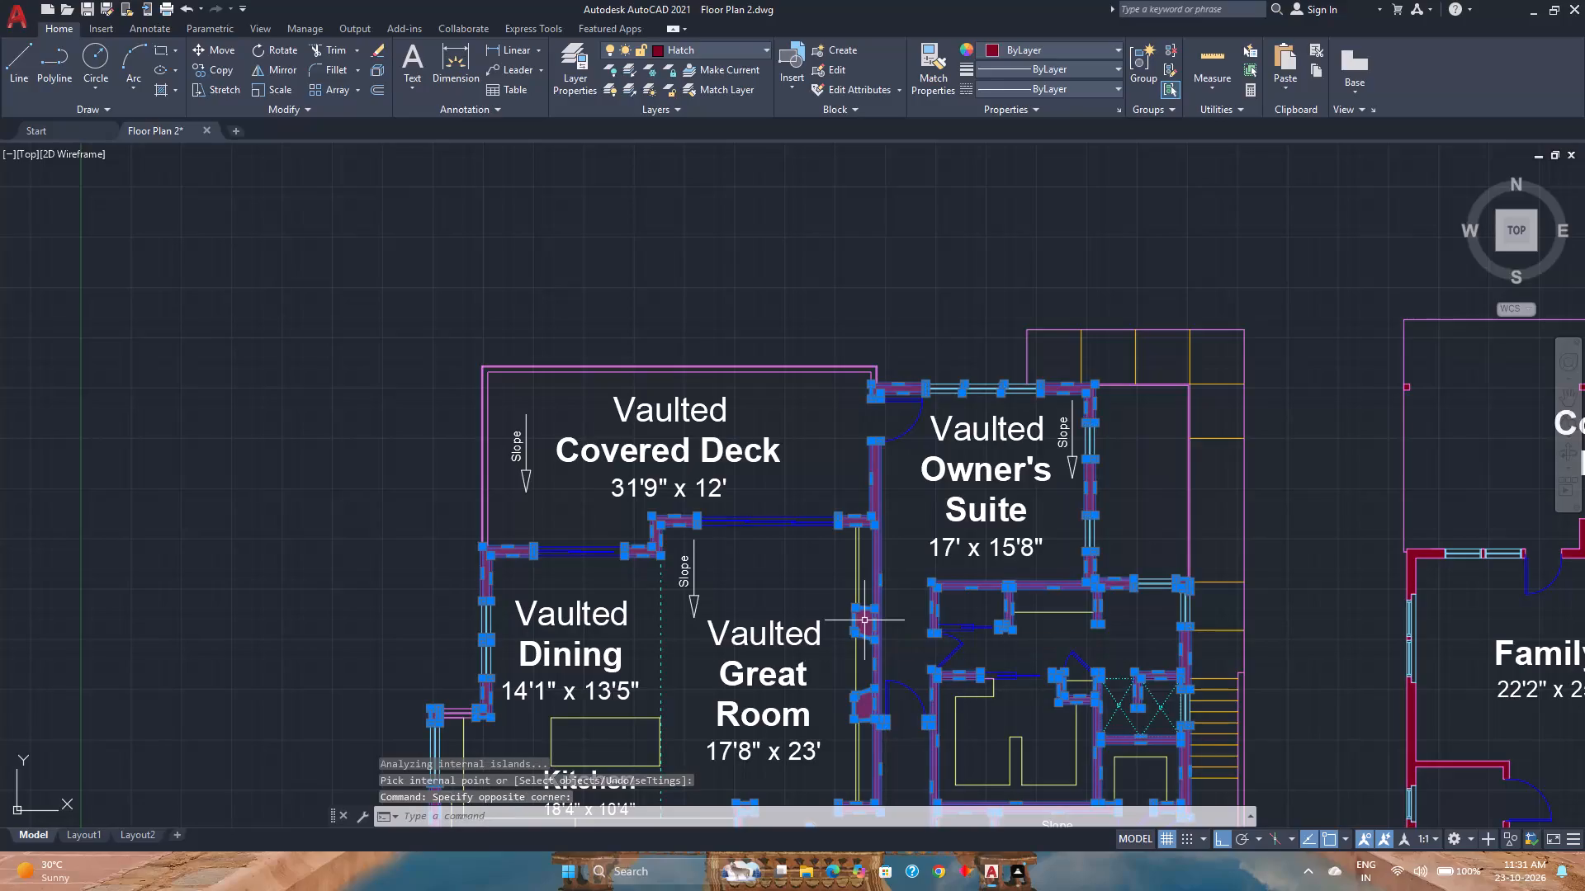
{"action": "right_click", "coordinate": [864, 620]}
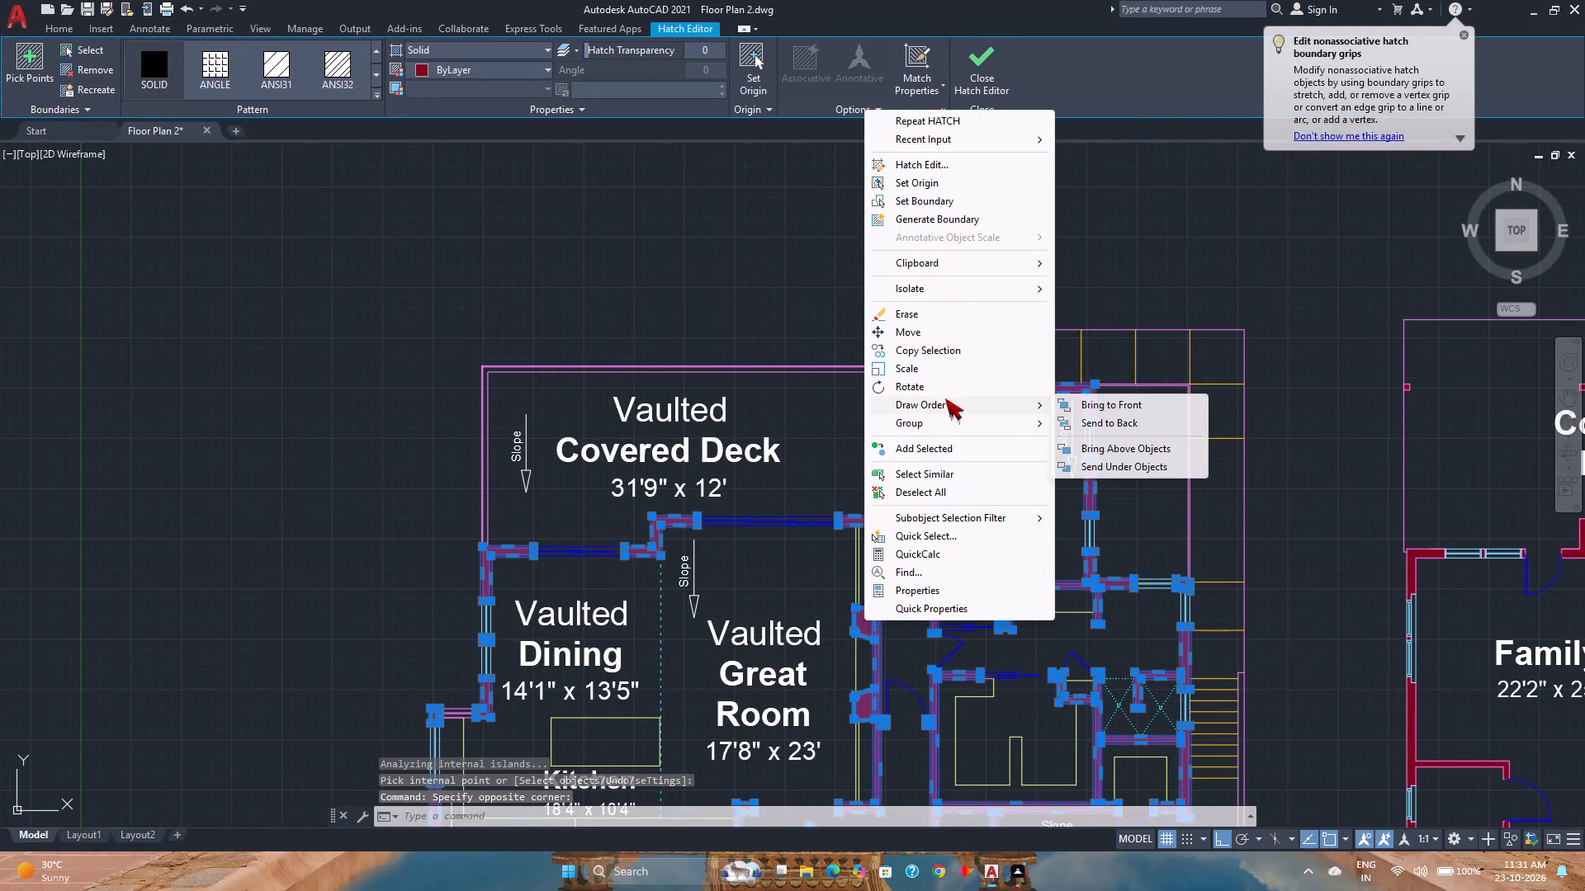
{"action": "left_click", "coordinate": [1099, 418]}
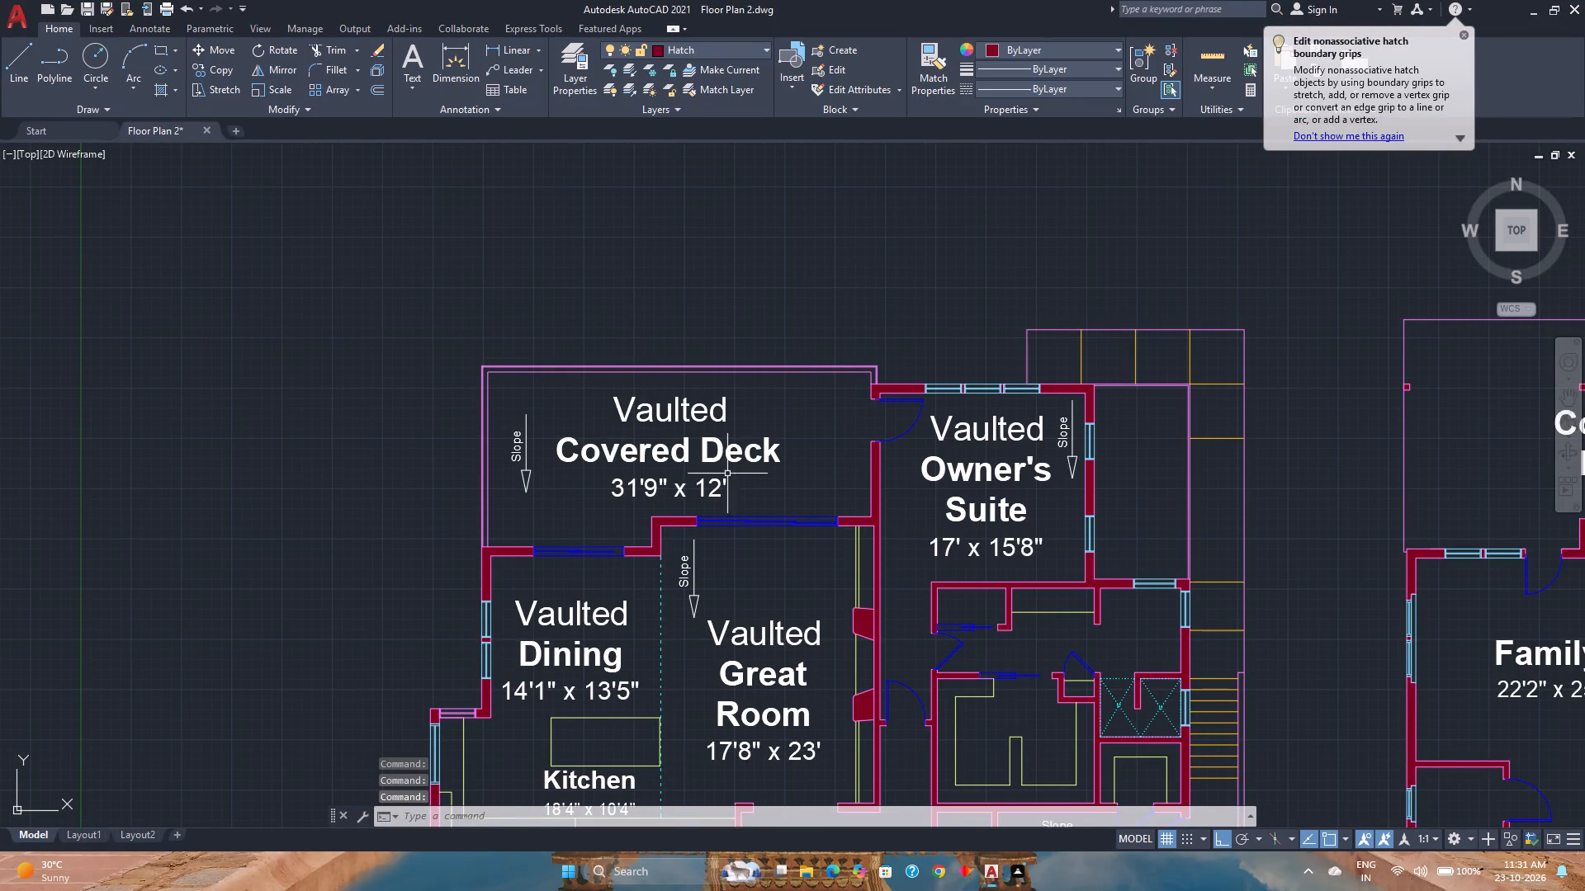
Save the drawing with the completed main-floor wall hatch.
{"action": "scroll", "coordinate": [630, 488], "scroll_direction": "down", "scroll_amount": 1}
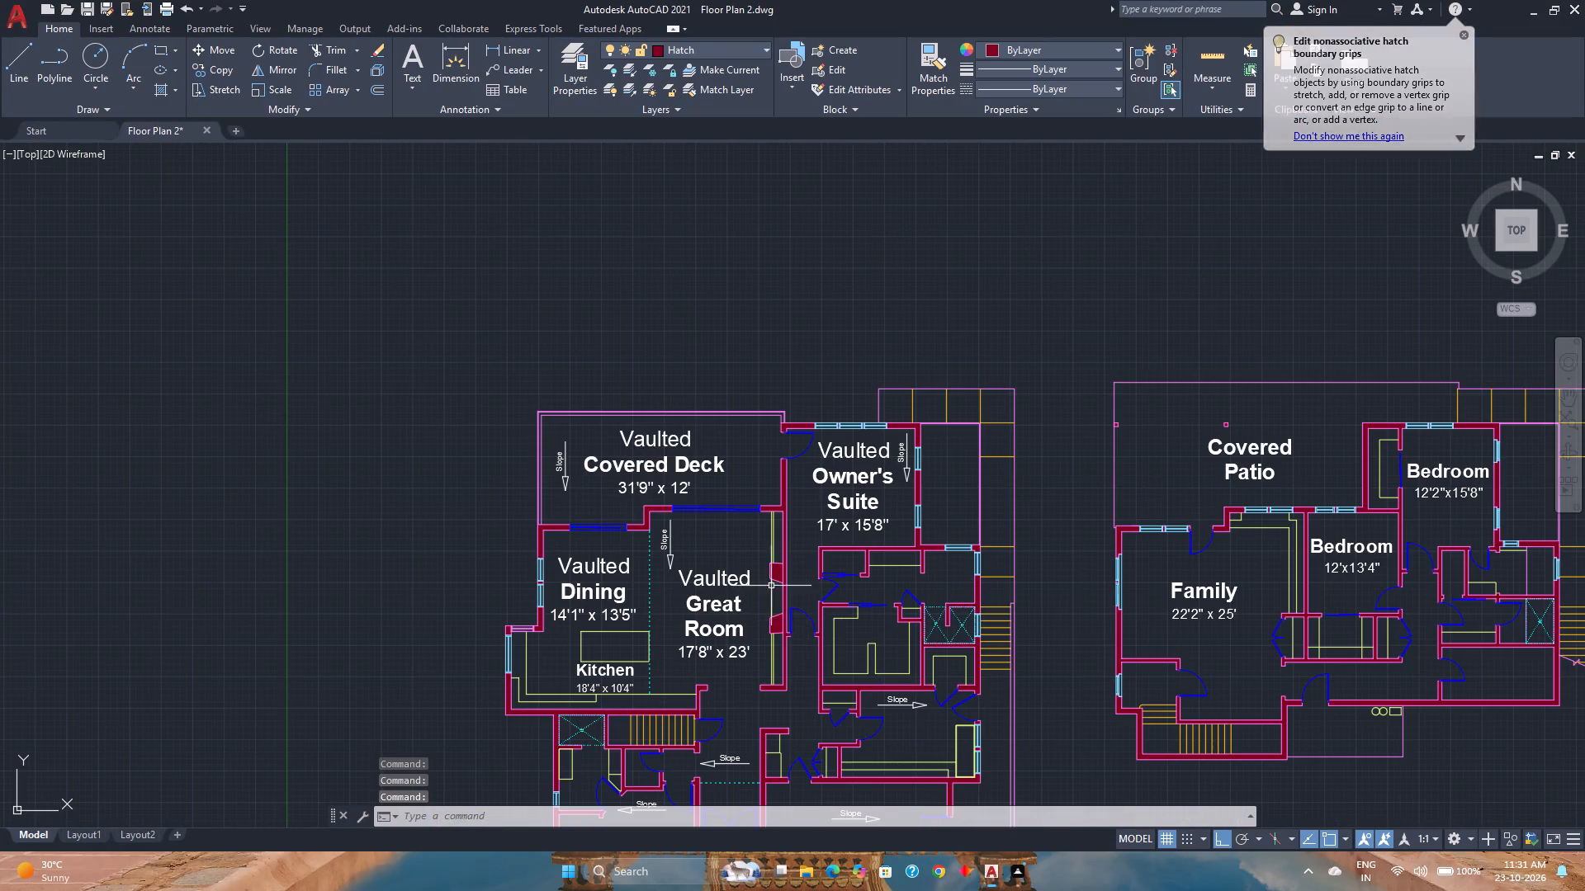
{"action": "scroll", "coordinate": [771, 586], "scroll_direction": "up", "scroll_amount": 5}
{"action": "scroll", "coordinate": [779, 574], "scroll_direction": "down", "scroll_amount": 2}
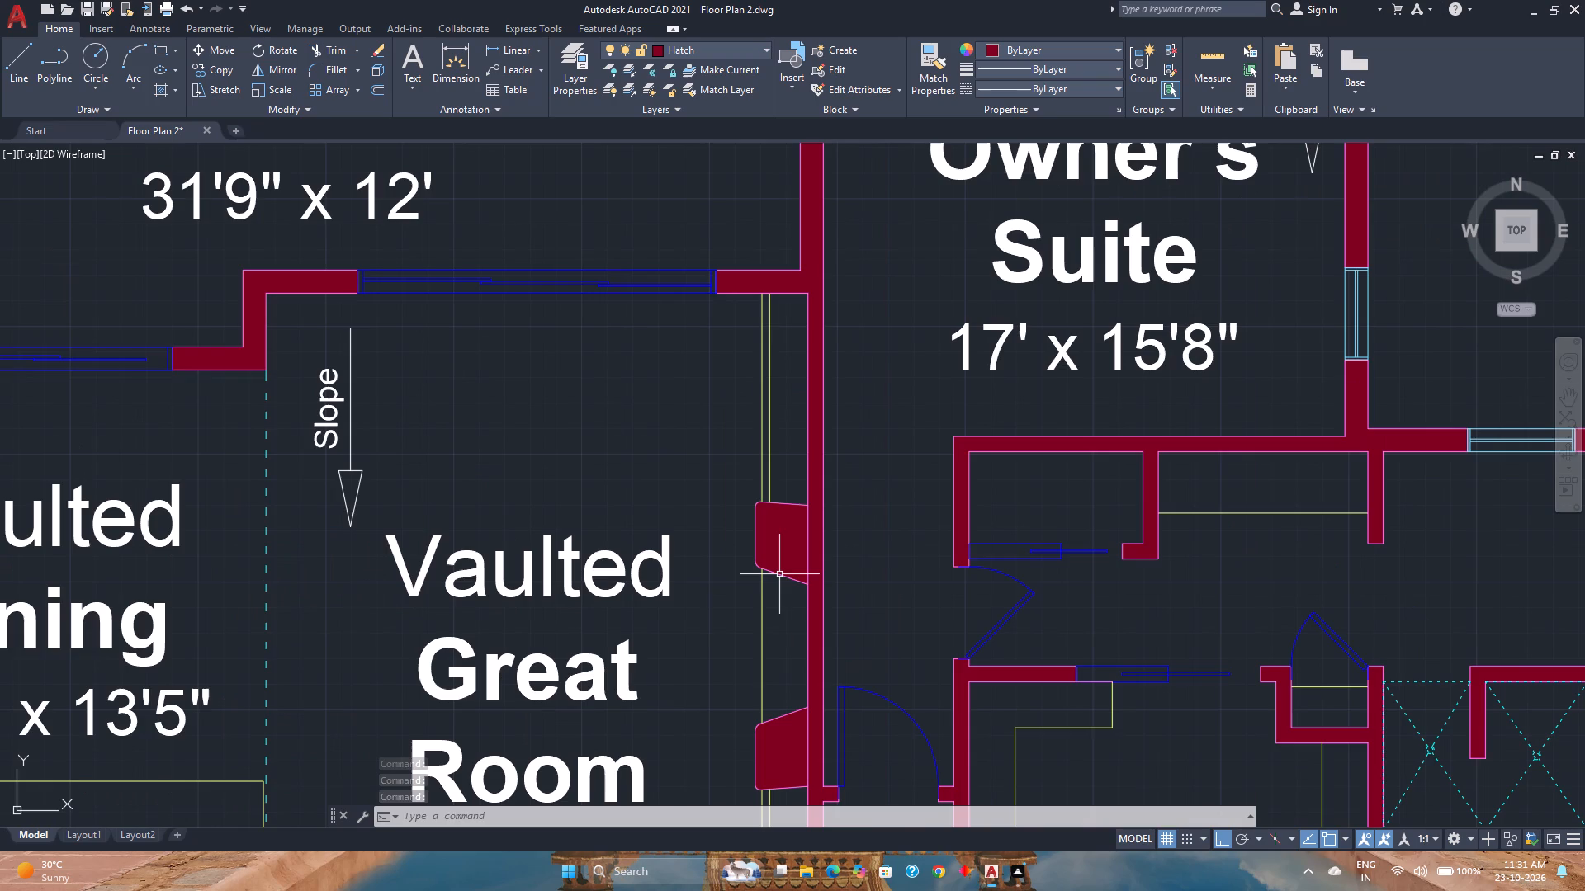
{"action": "scroll", "coordinate": [779, 574], "scroll_direction": "down", "scroll_amount": 3}
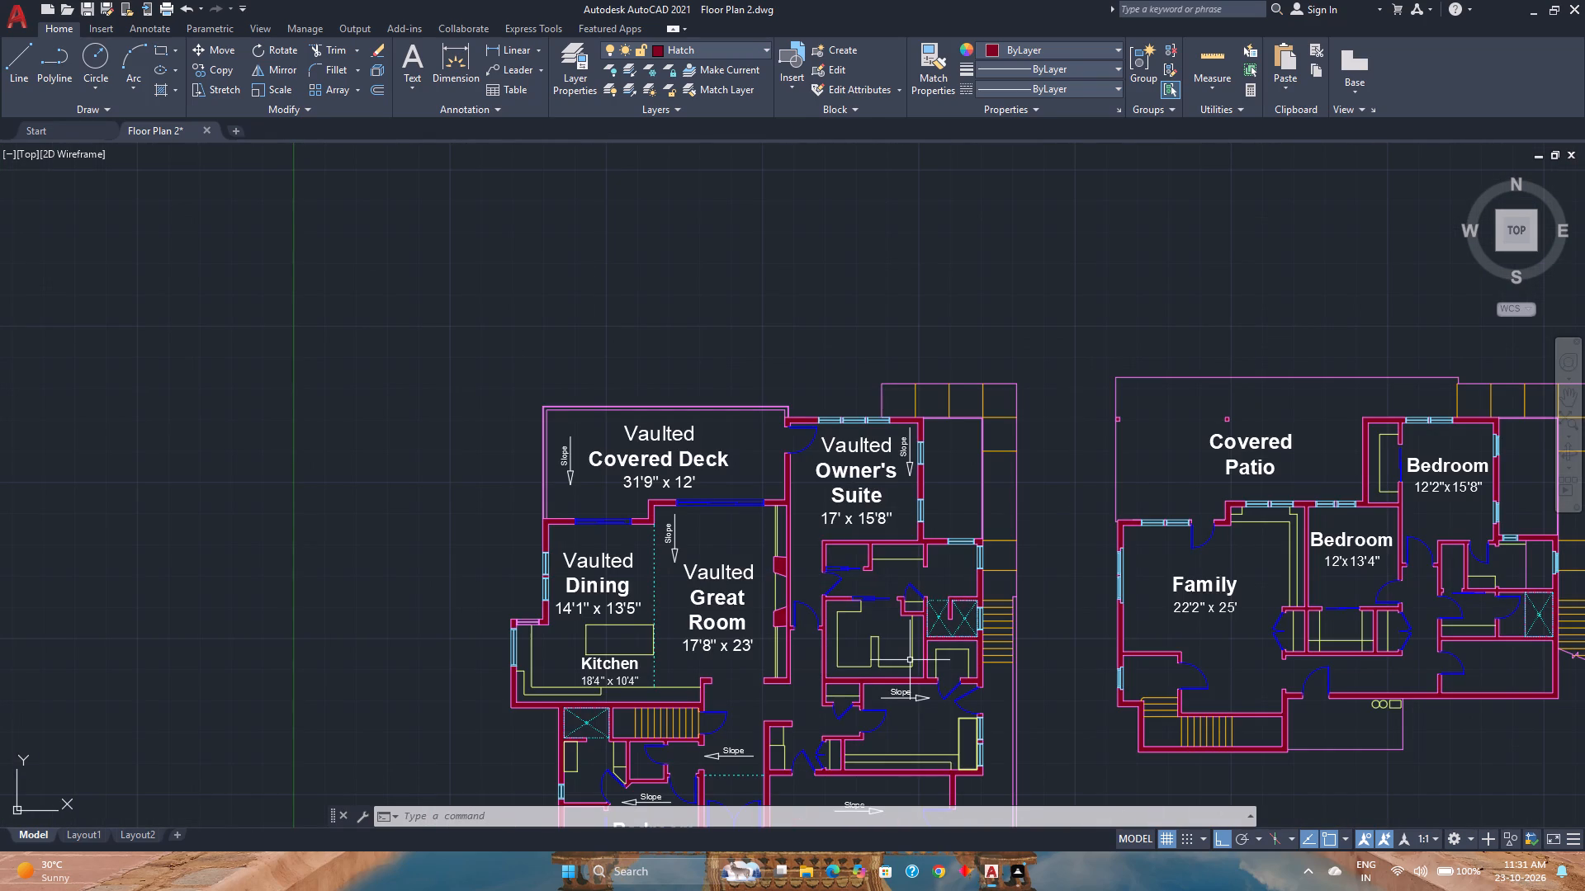
{"action": "key", "text": "ctrl+s"}
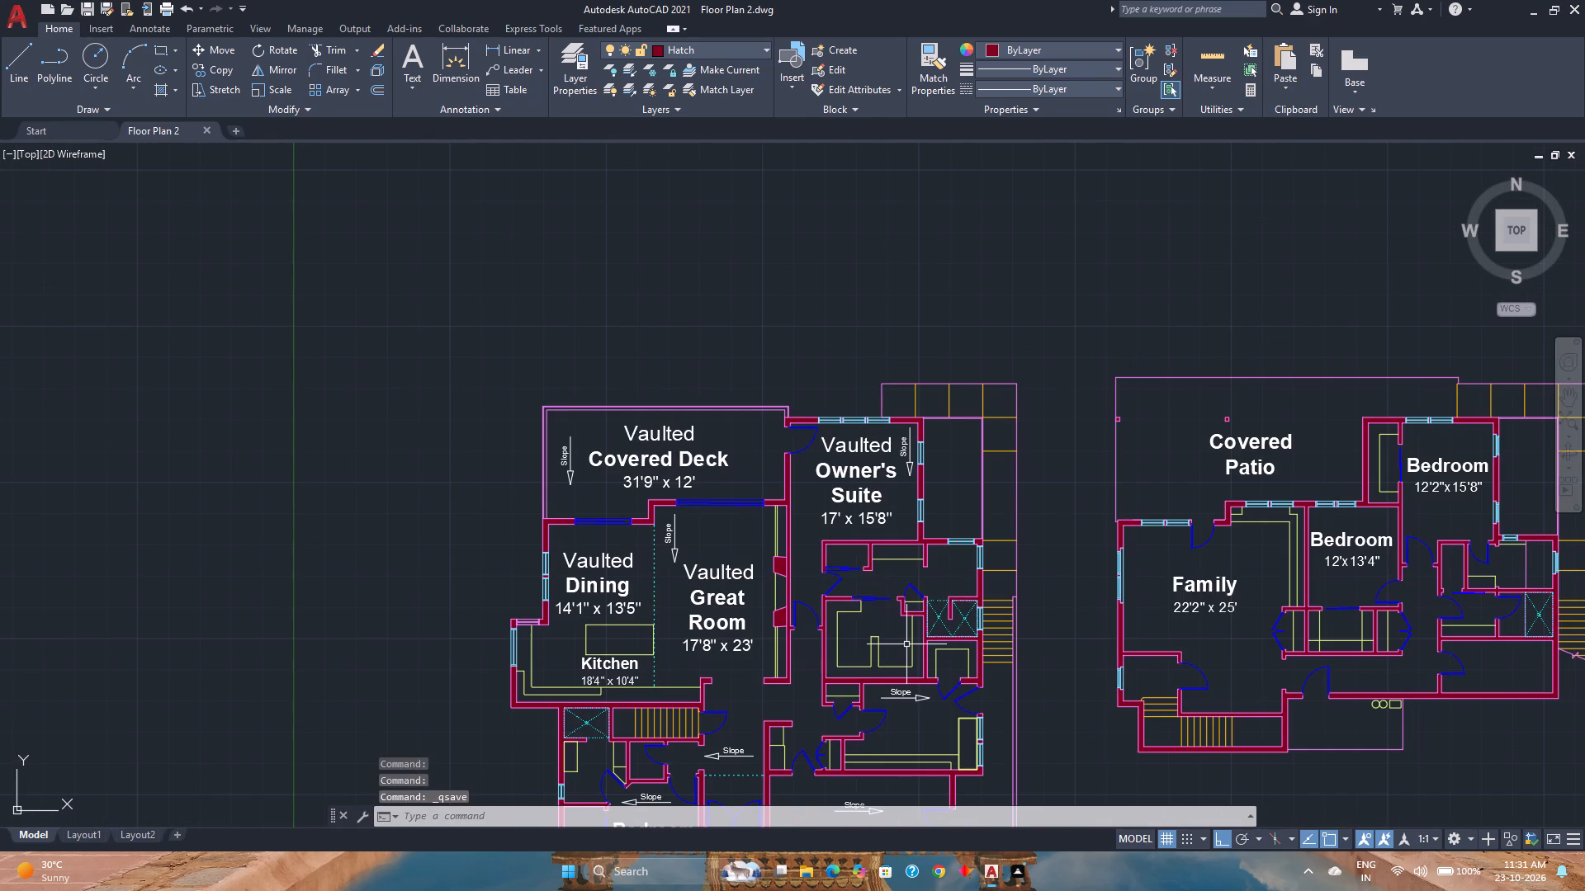
Move the dashed line across the entry hall slightly north, toward the Slope arrow above it.
{"action": "middle_click_drag", "start_coordinate": [901, 642], "coordinate": [726, 566]}
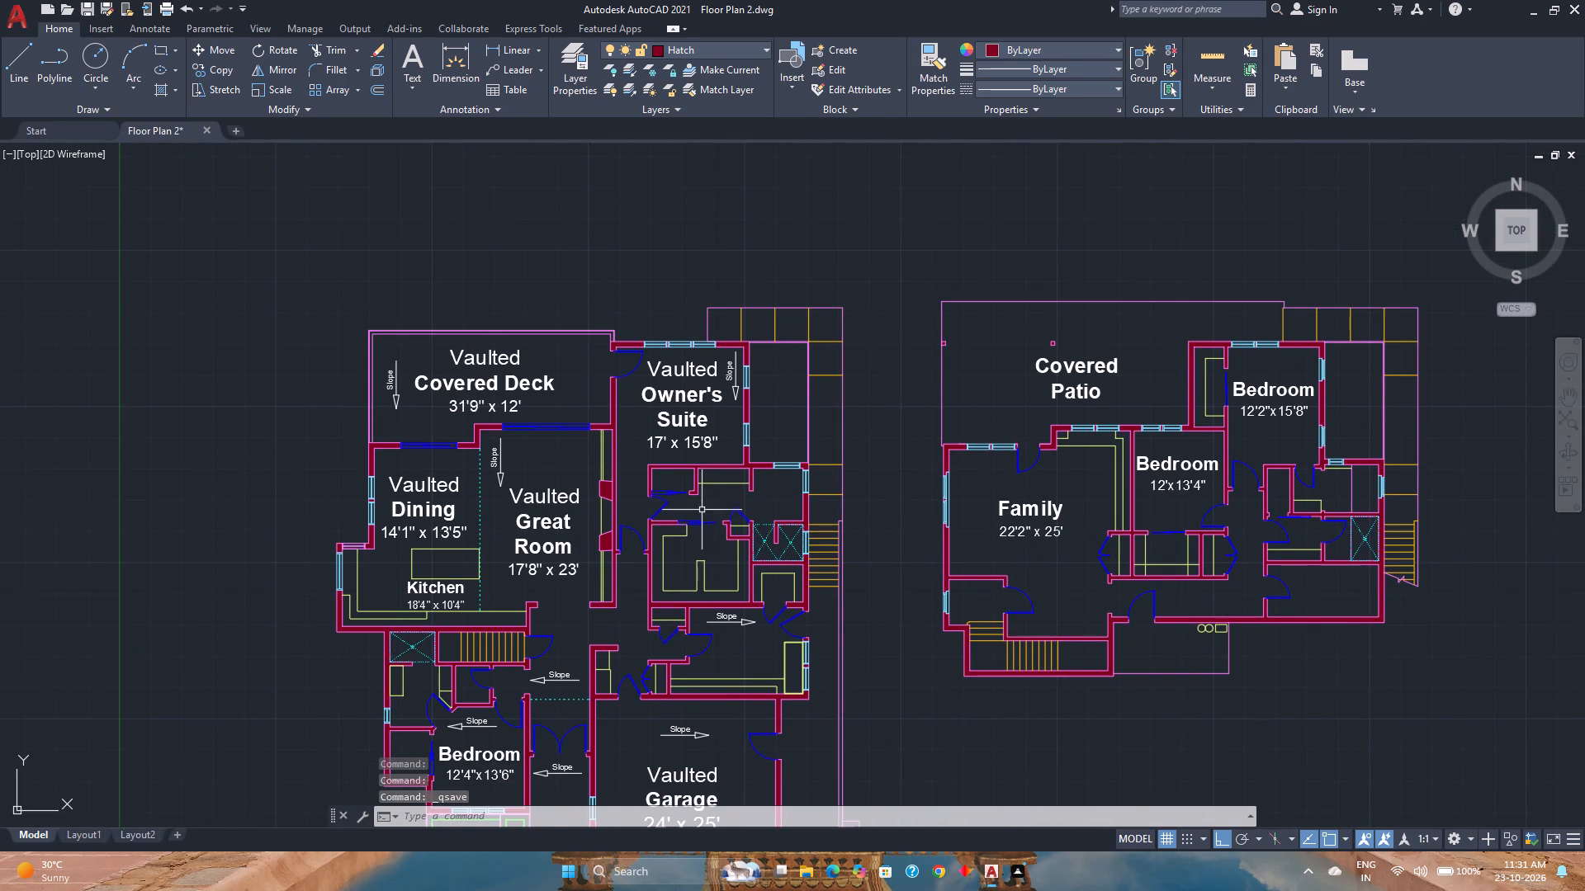
{"action": "middle_click_drag", "start_coordinate": [806, 616], "coordinate": [718, 436]}
{"action": "middle_click", "coordinate": [718, 436]}
{"action": "middle_click", "coordinate": [718, 436]}
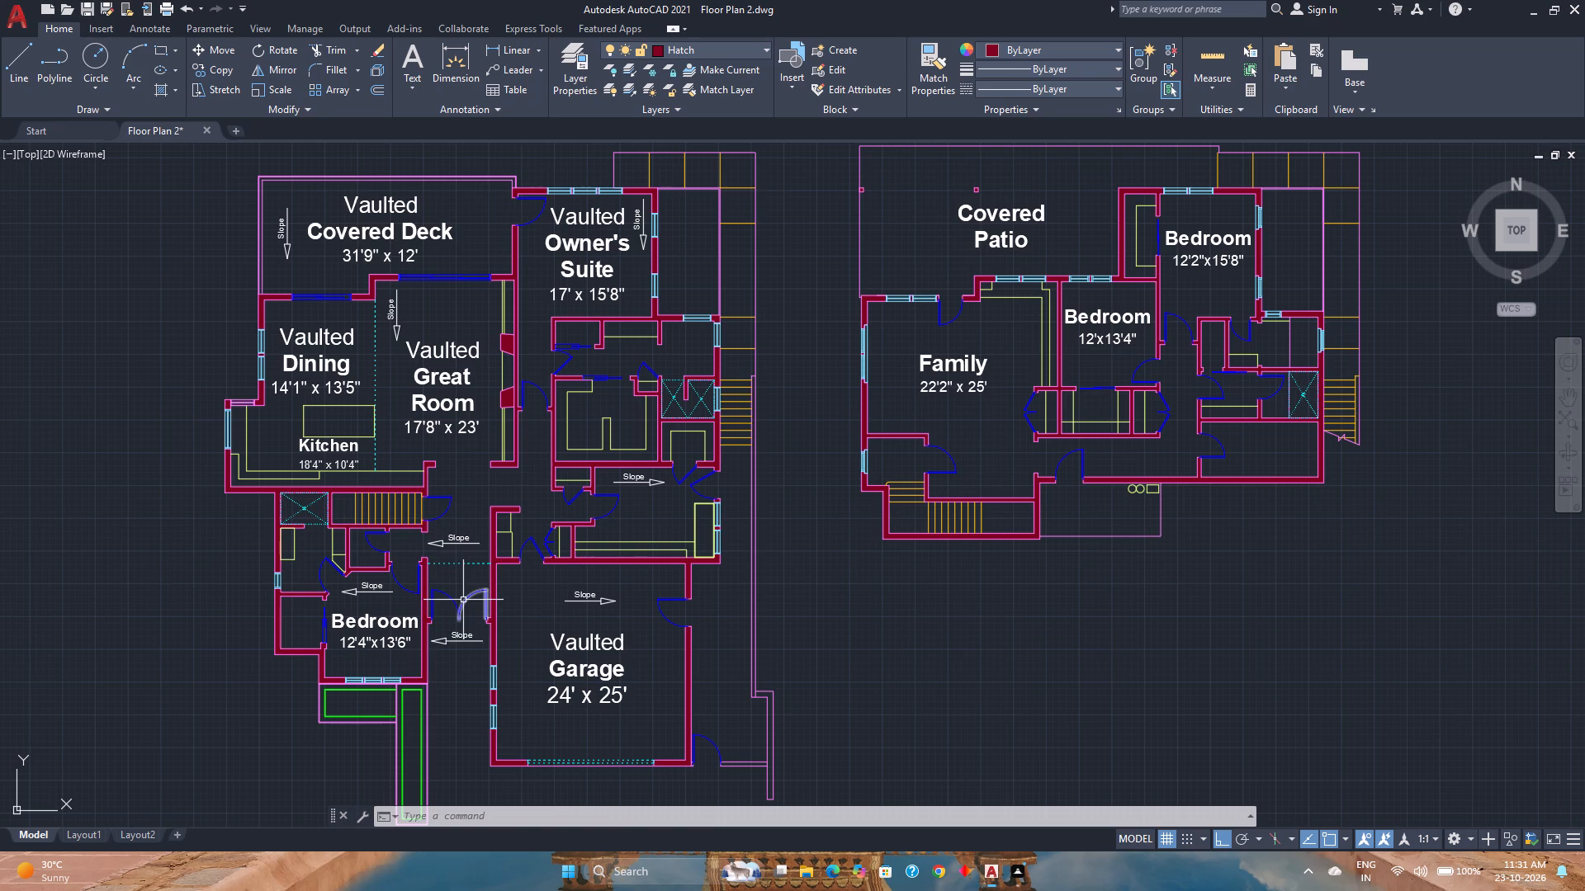
{"action": "scroll", "coordinate": [458, 568], "scroll_direction": "up", "scroll_amount": 2}
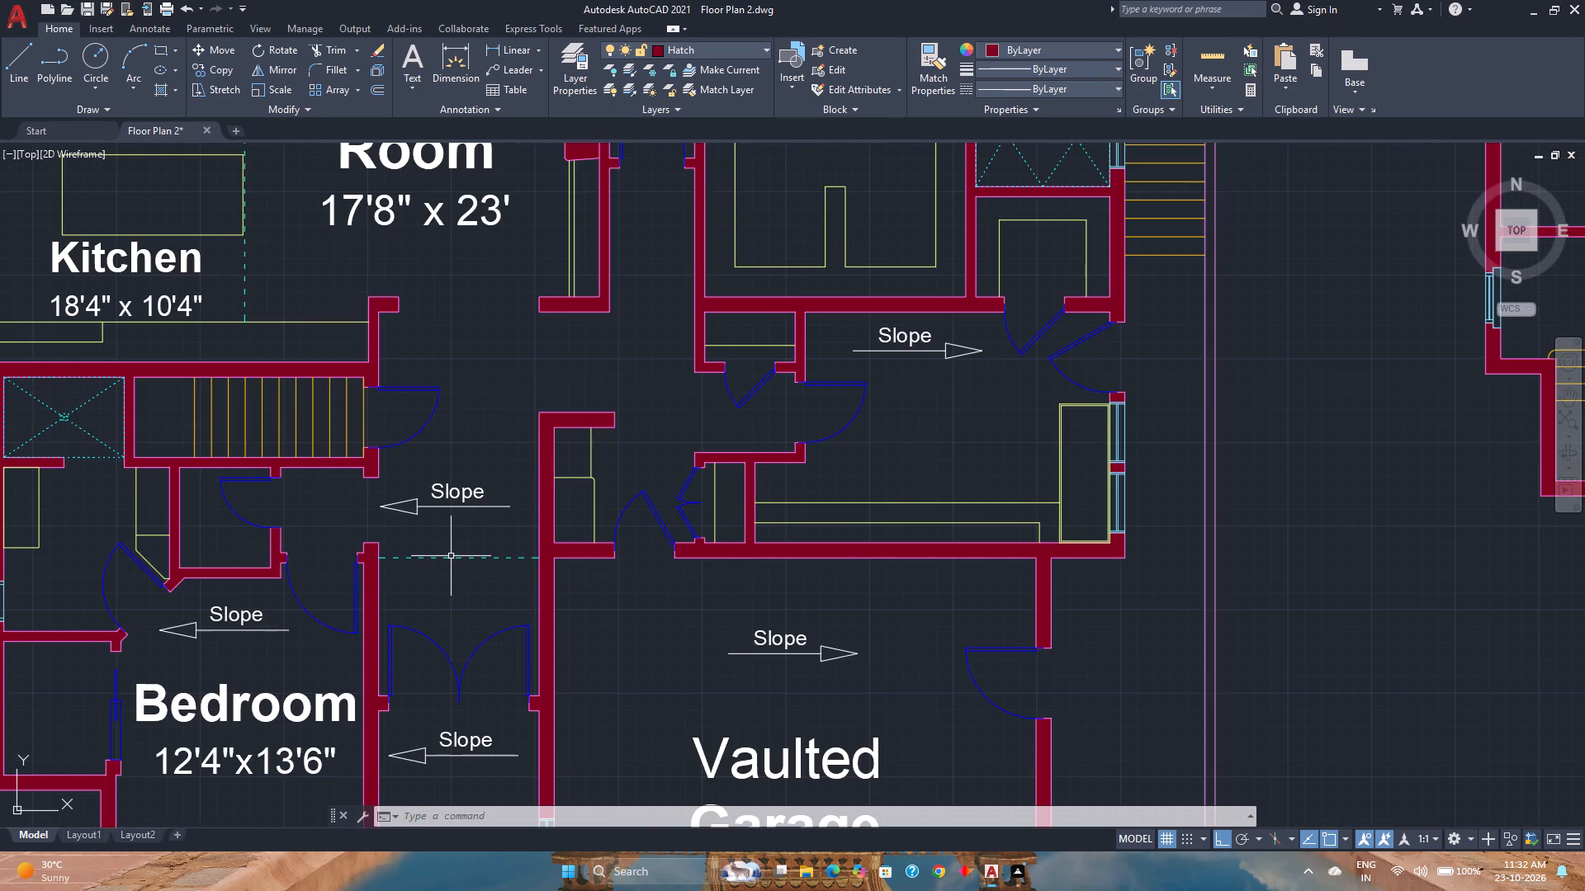
{"action": "left_click", "coordinate": [451, 556]}
{"action": "key", "text": "m"}
{"action": "key", "text": "Return"}
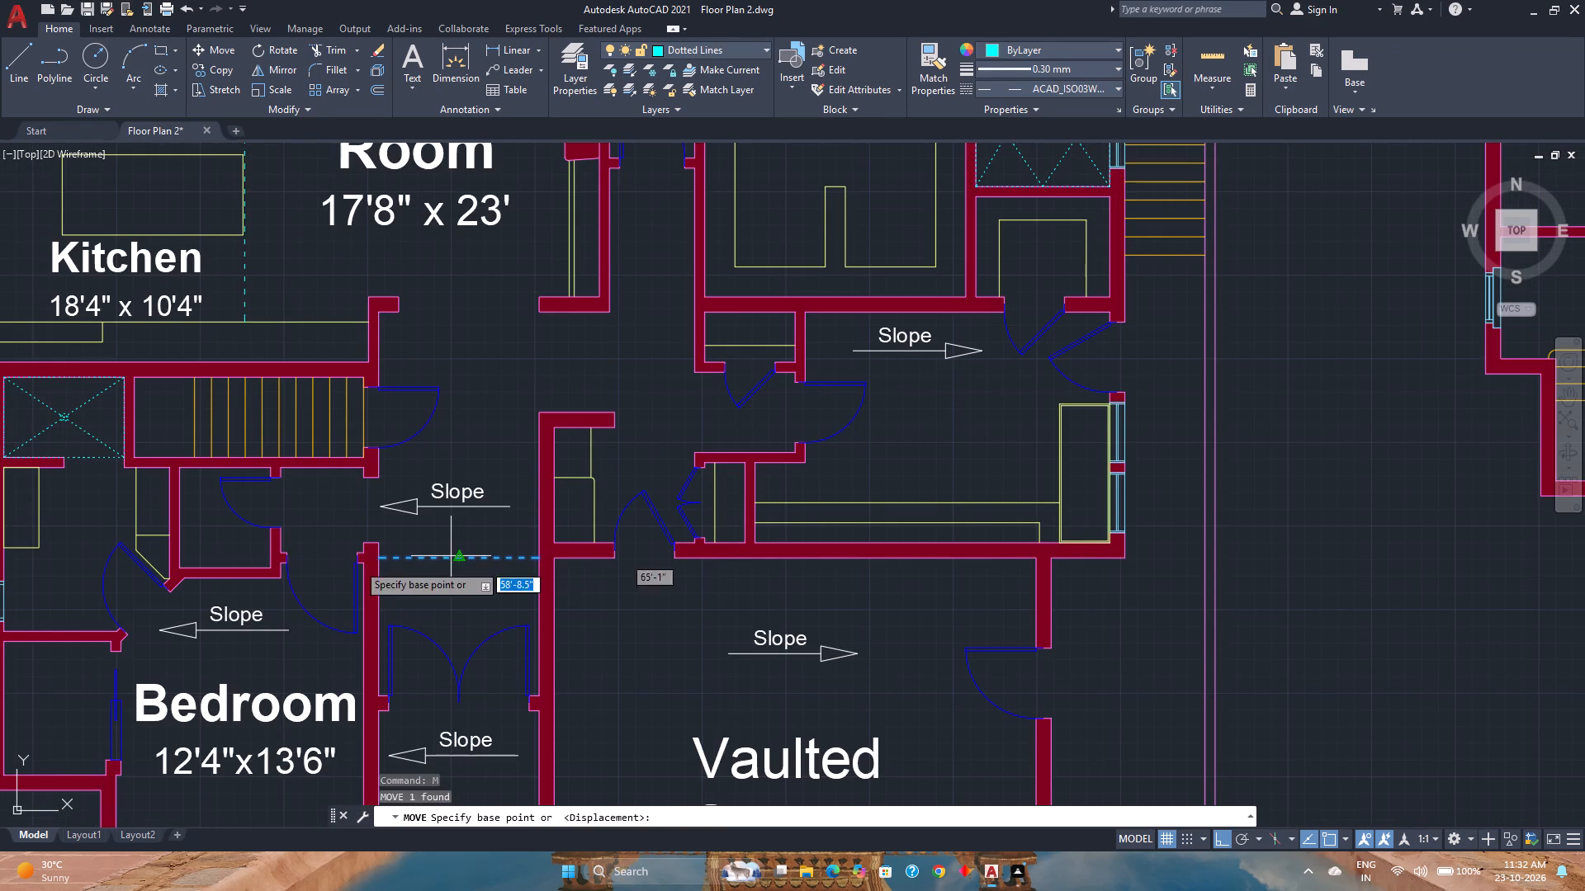
{"action": "scroll", "coordinate": [344, 564], "scroll_direction": "up", "scroll_amount": 3}
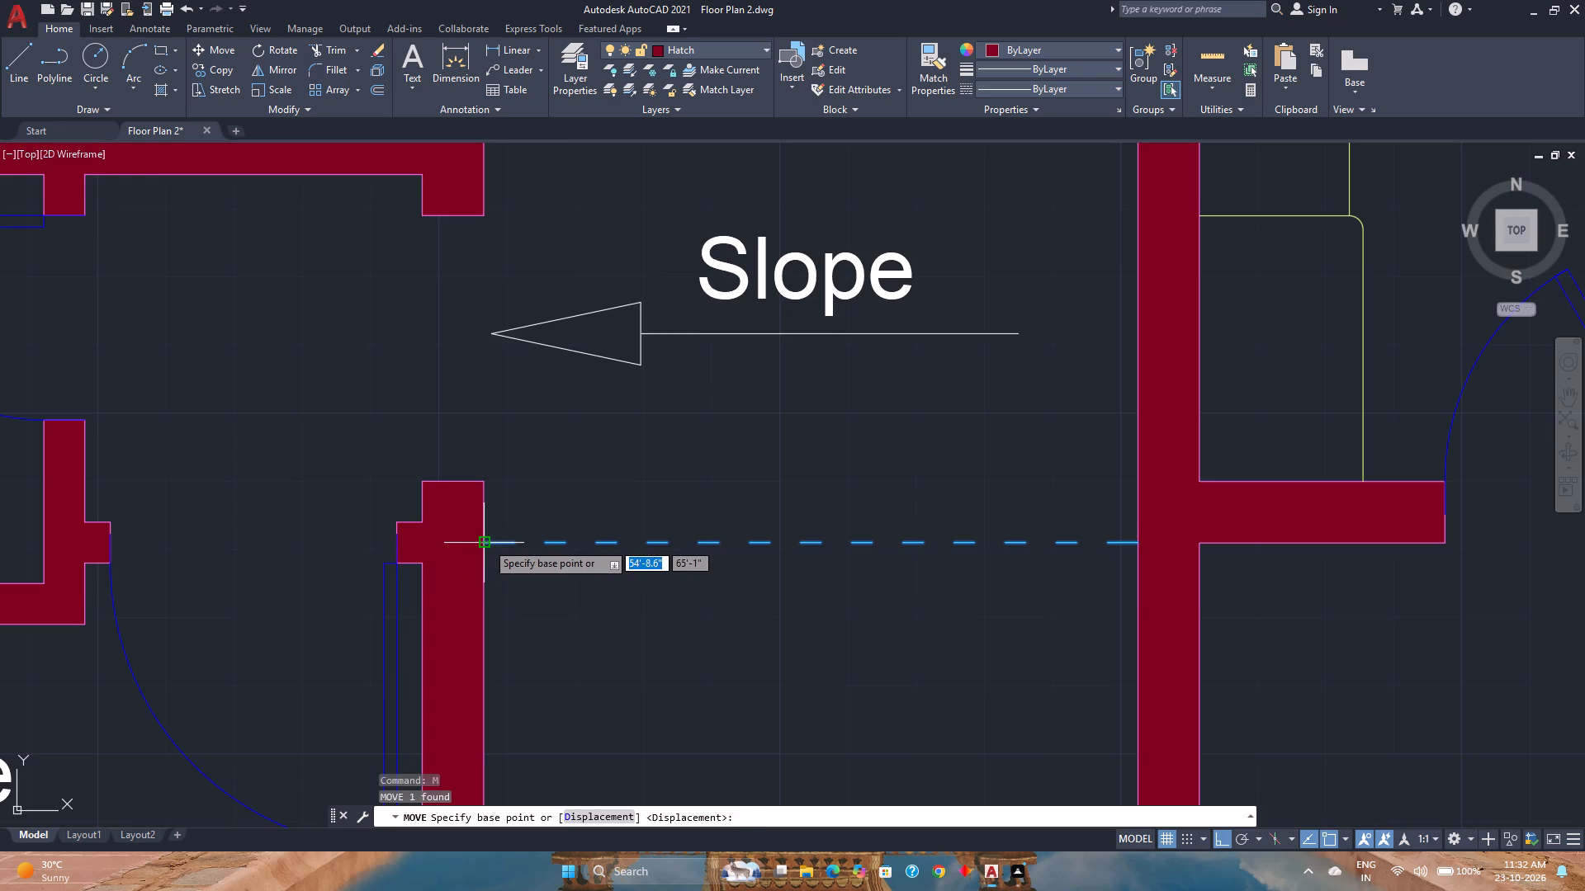
{"action": "left_click", "coordinate": [486, 542]}
{"action": "left_click", "coordinate": [486, 502]}
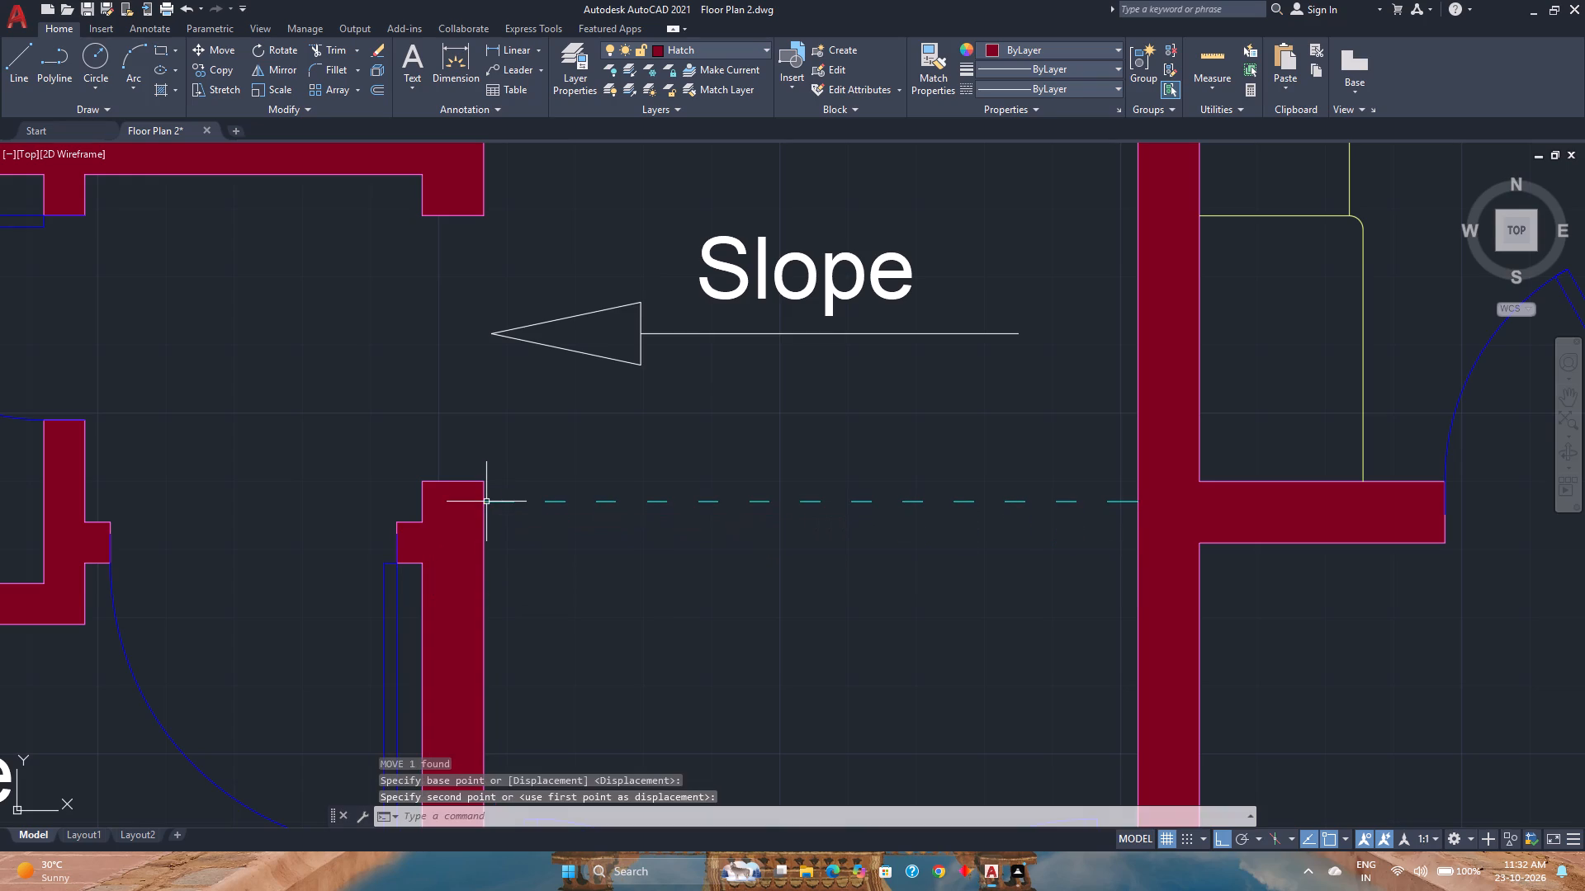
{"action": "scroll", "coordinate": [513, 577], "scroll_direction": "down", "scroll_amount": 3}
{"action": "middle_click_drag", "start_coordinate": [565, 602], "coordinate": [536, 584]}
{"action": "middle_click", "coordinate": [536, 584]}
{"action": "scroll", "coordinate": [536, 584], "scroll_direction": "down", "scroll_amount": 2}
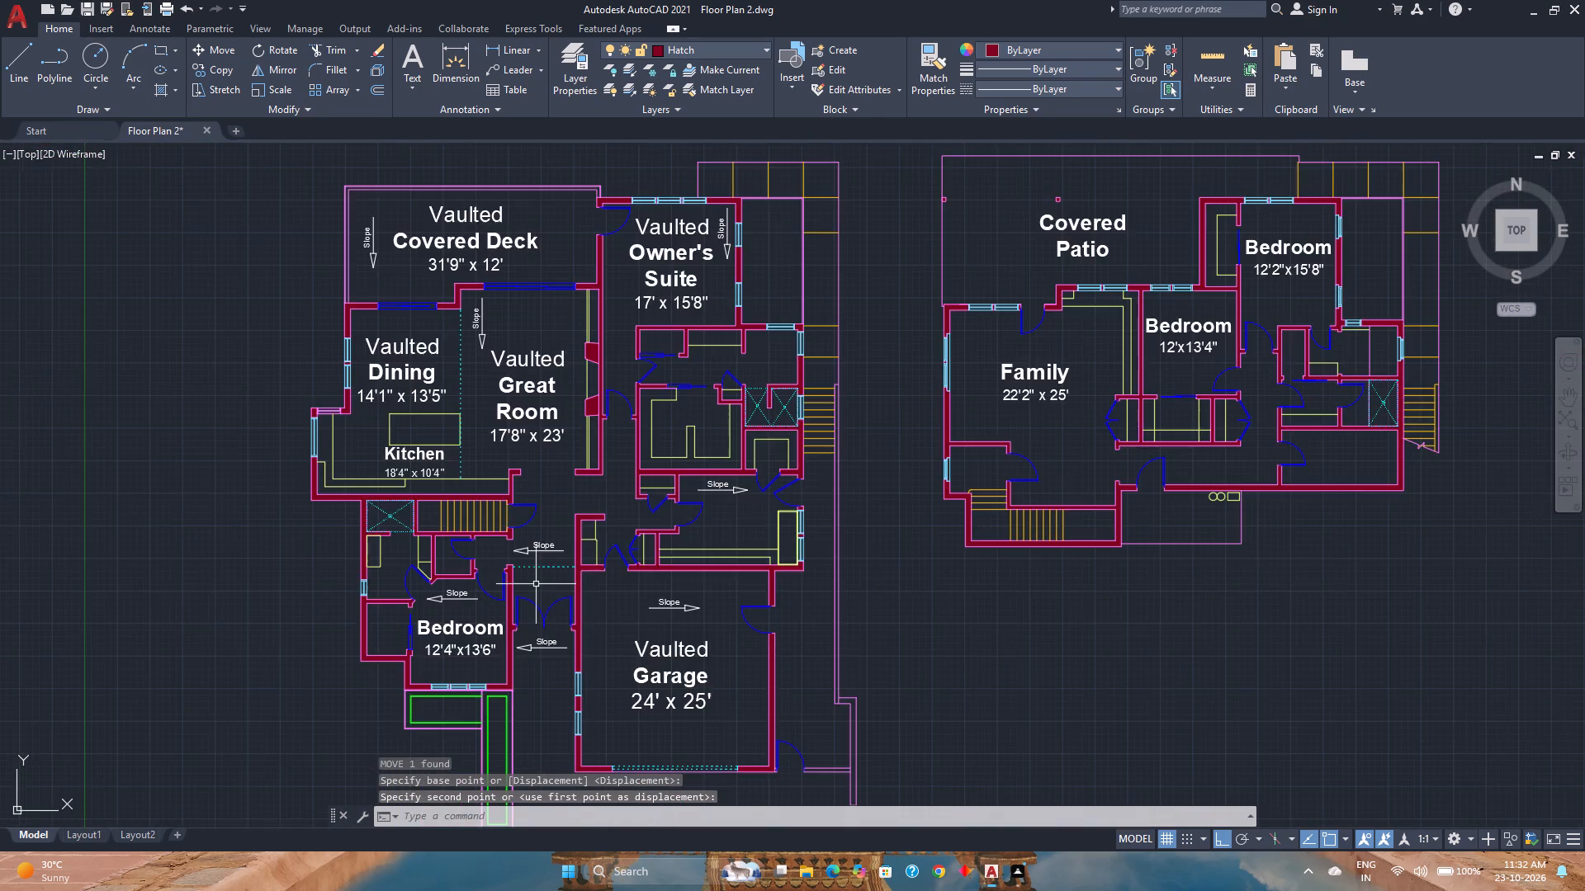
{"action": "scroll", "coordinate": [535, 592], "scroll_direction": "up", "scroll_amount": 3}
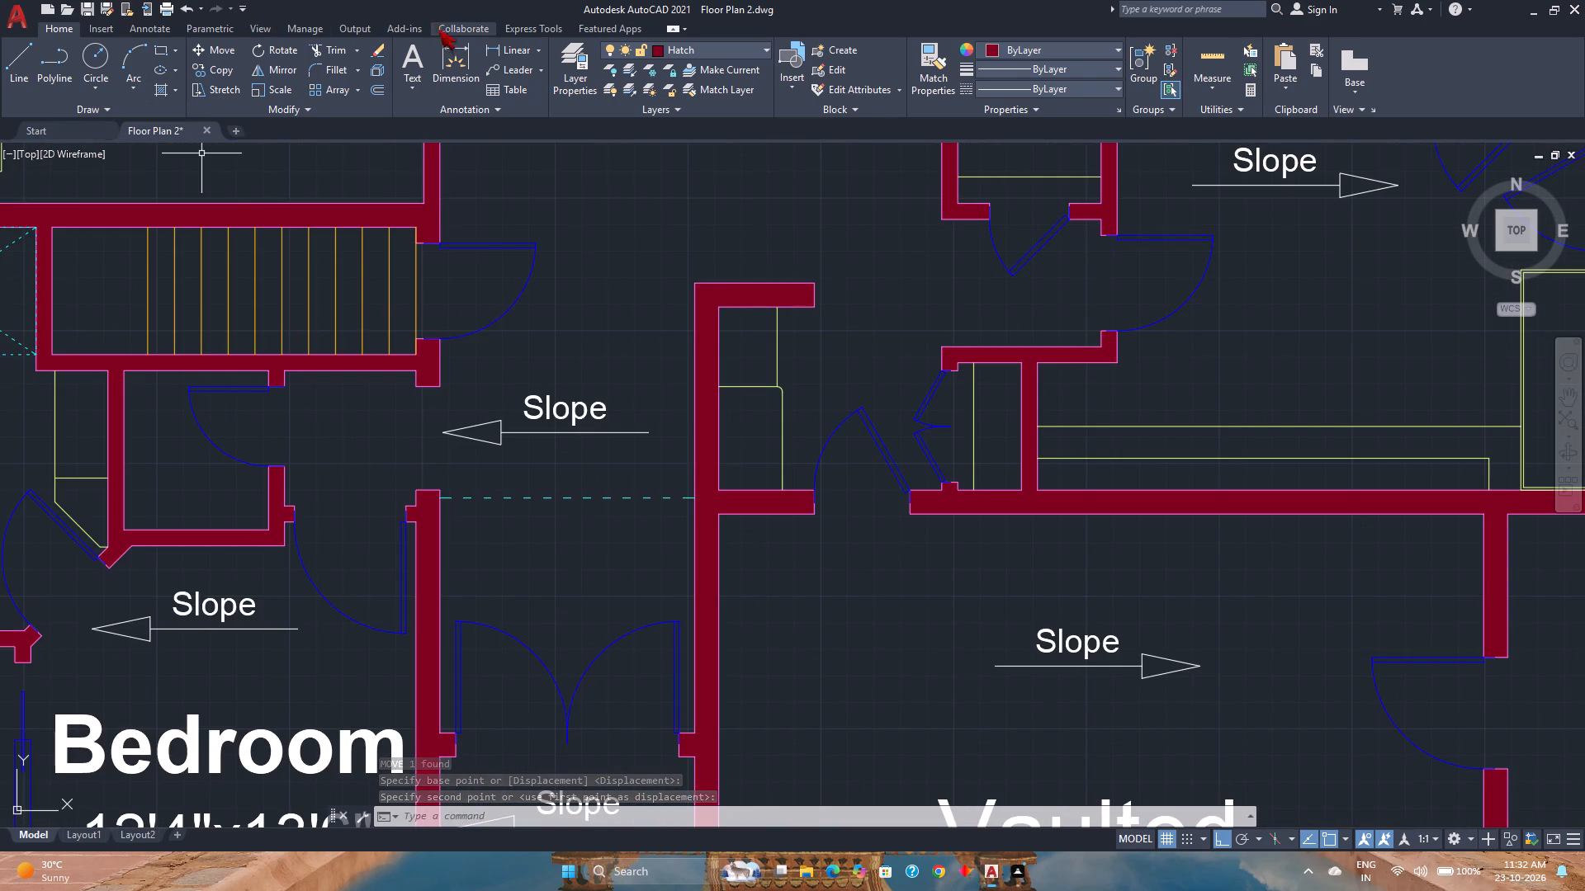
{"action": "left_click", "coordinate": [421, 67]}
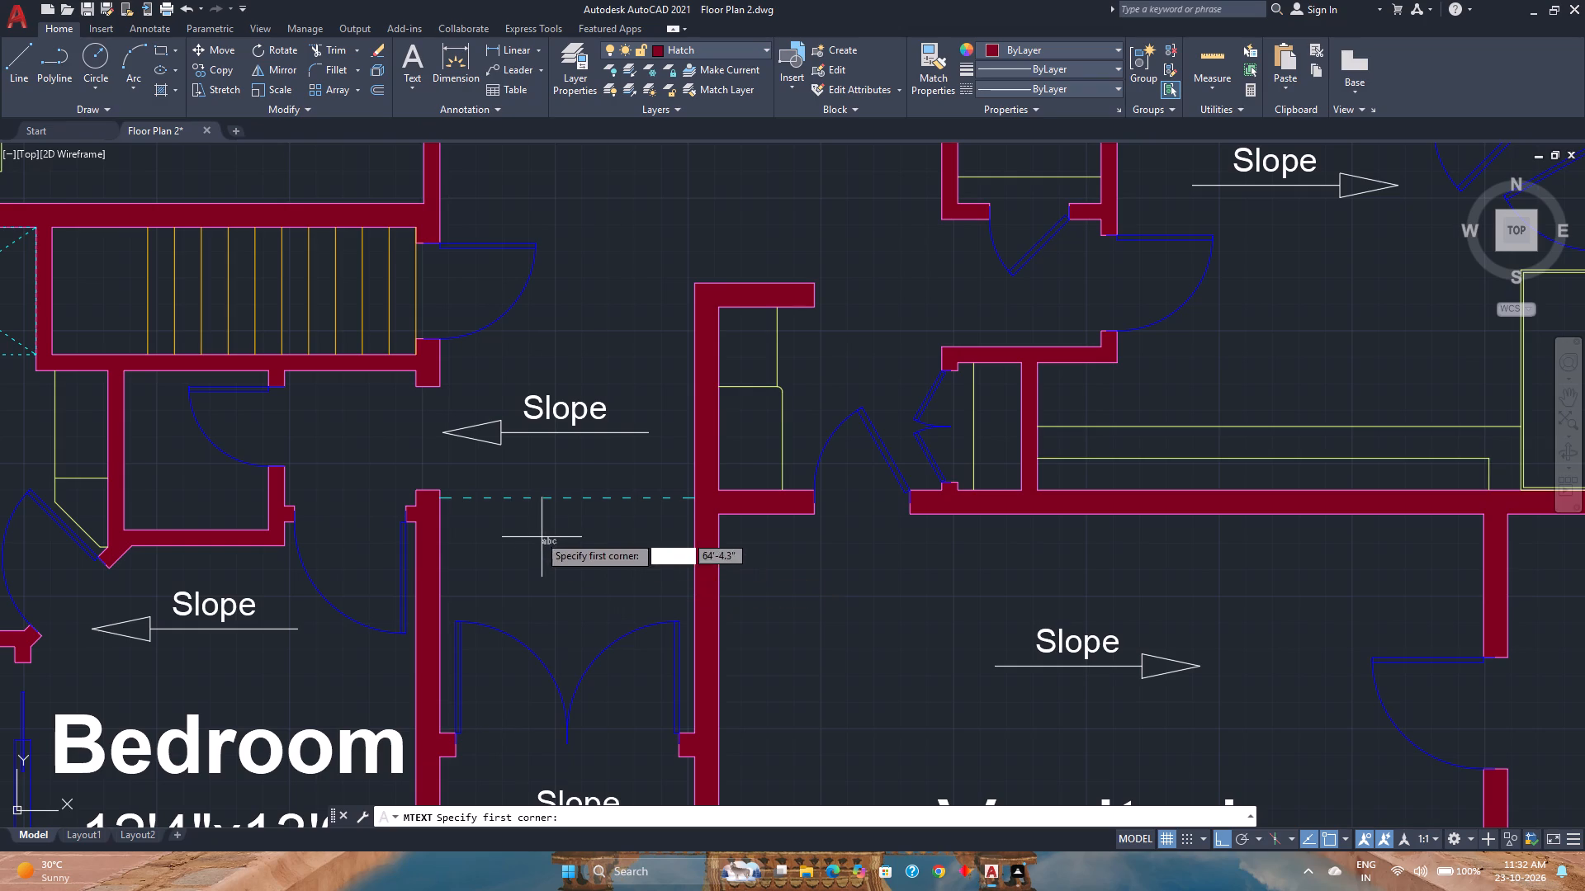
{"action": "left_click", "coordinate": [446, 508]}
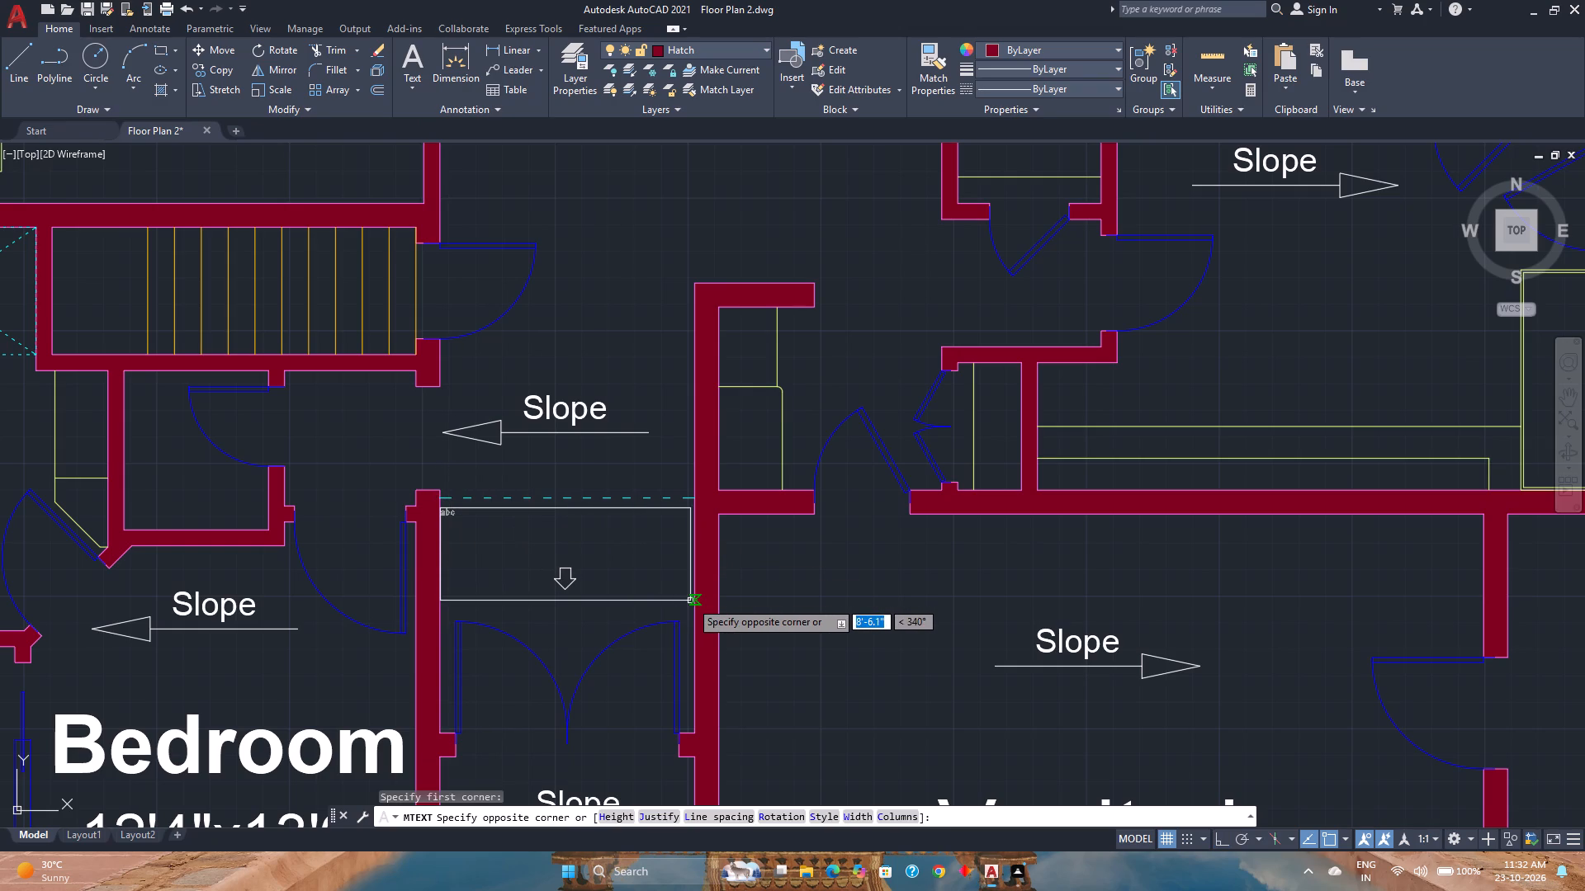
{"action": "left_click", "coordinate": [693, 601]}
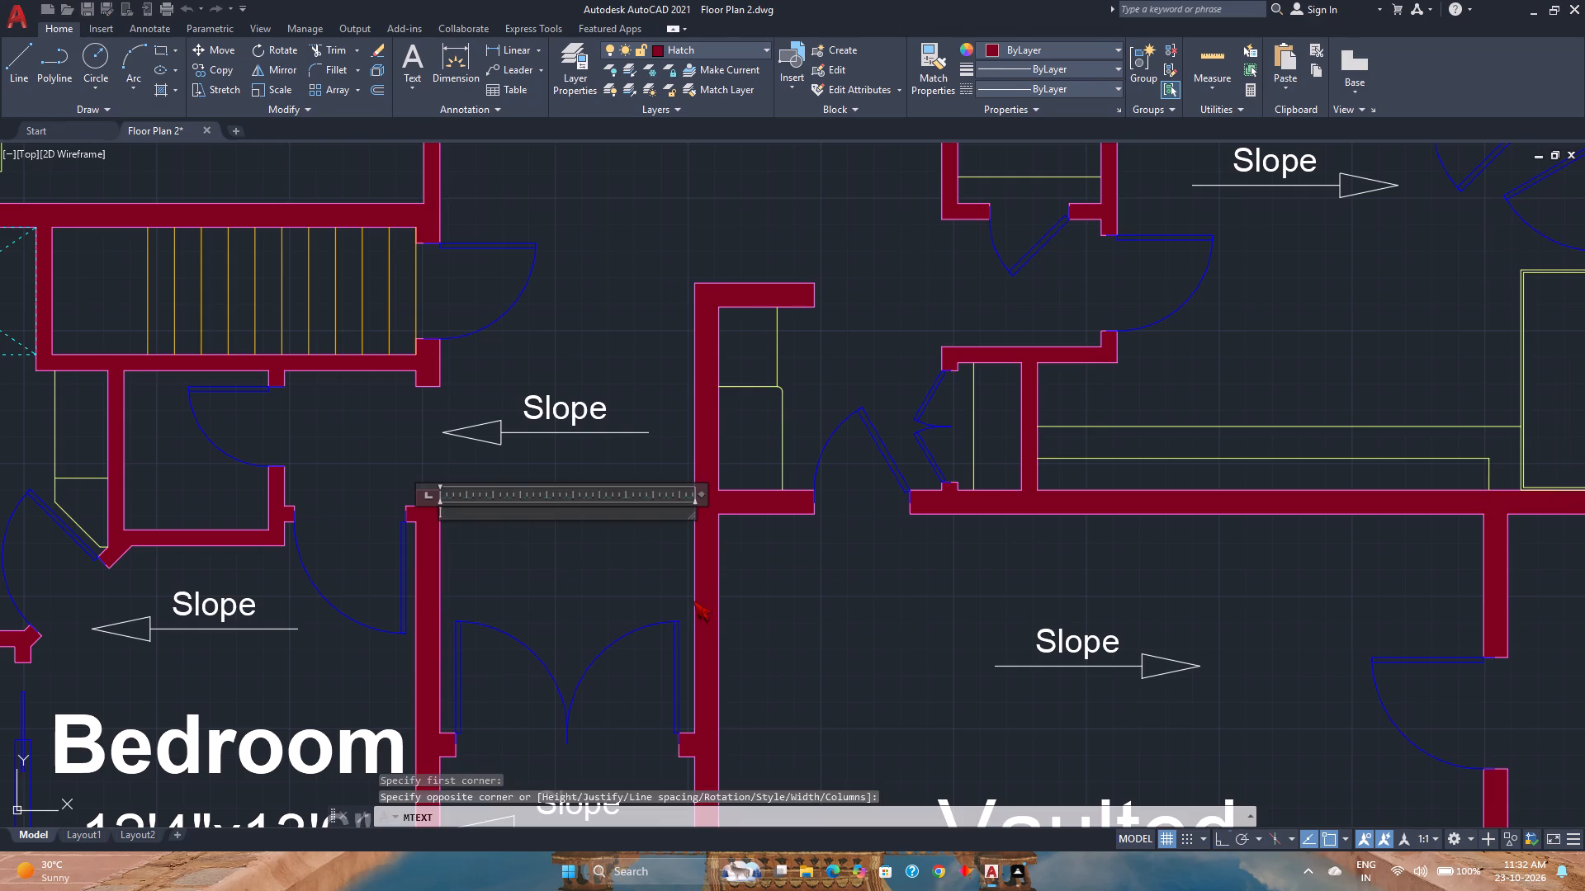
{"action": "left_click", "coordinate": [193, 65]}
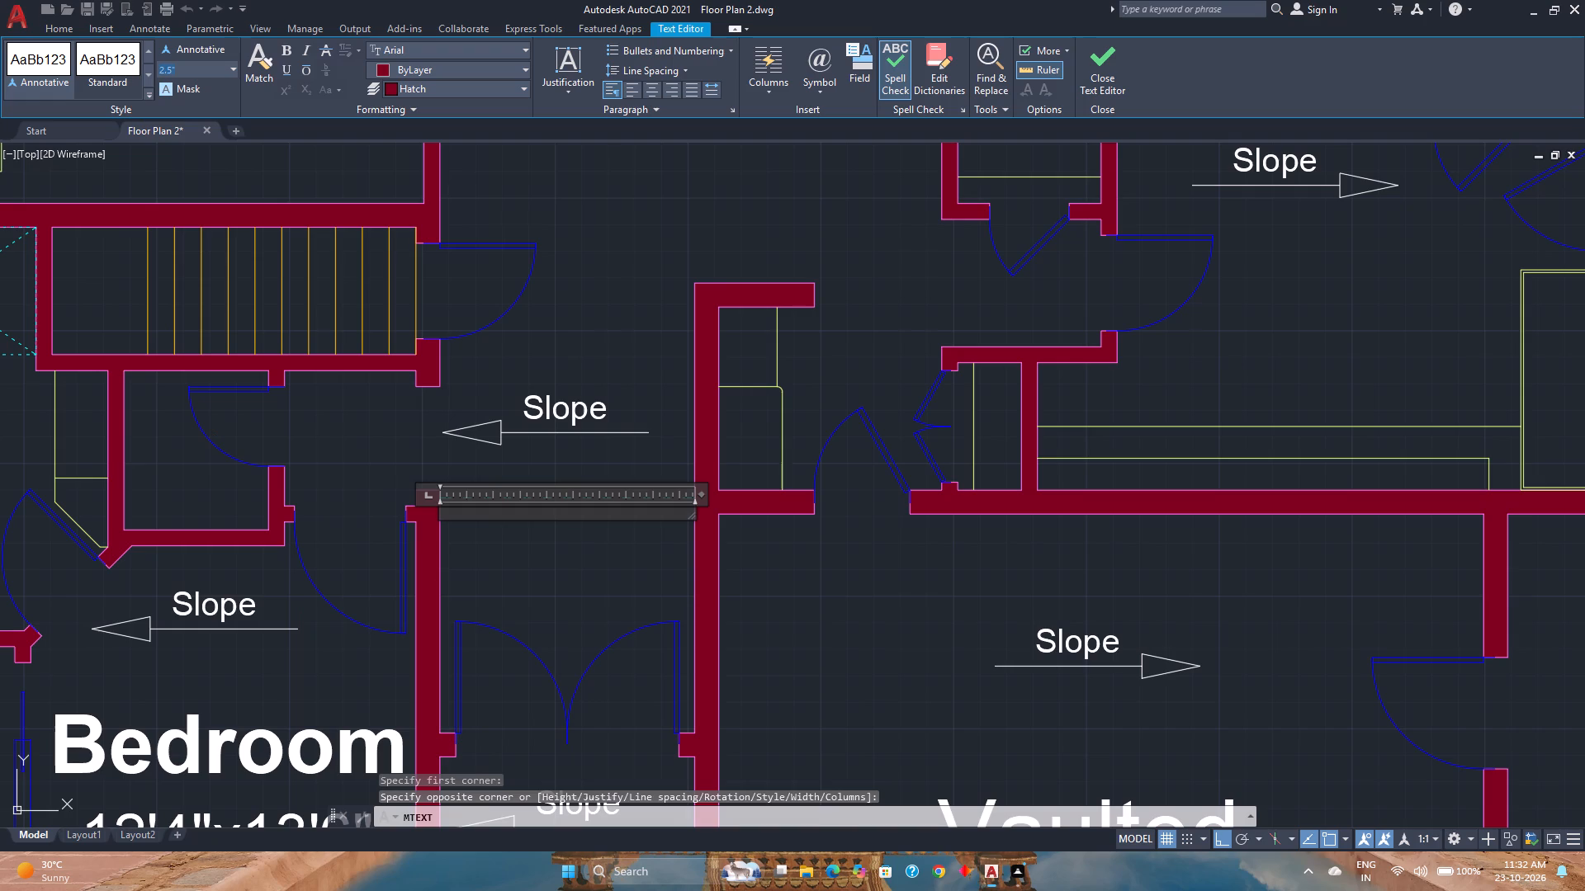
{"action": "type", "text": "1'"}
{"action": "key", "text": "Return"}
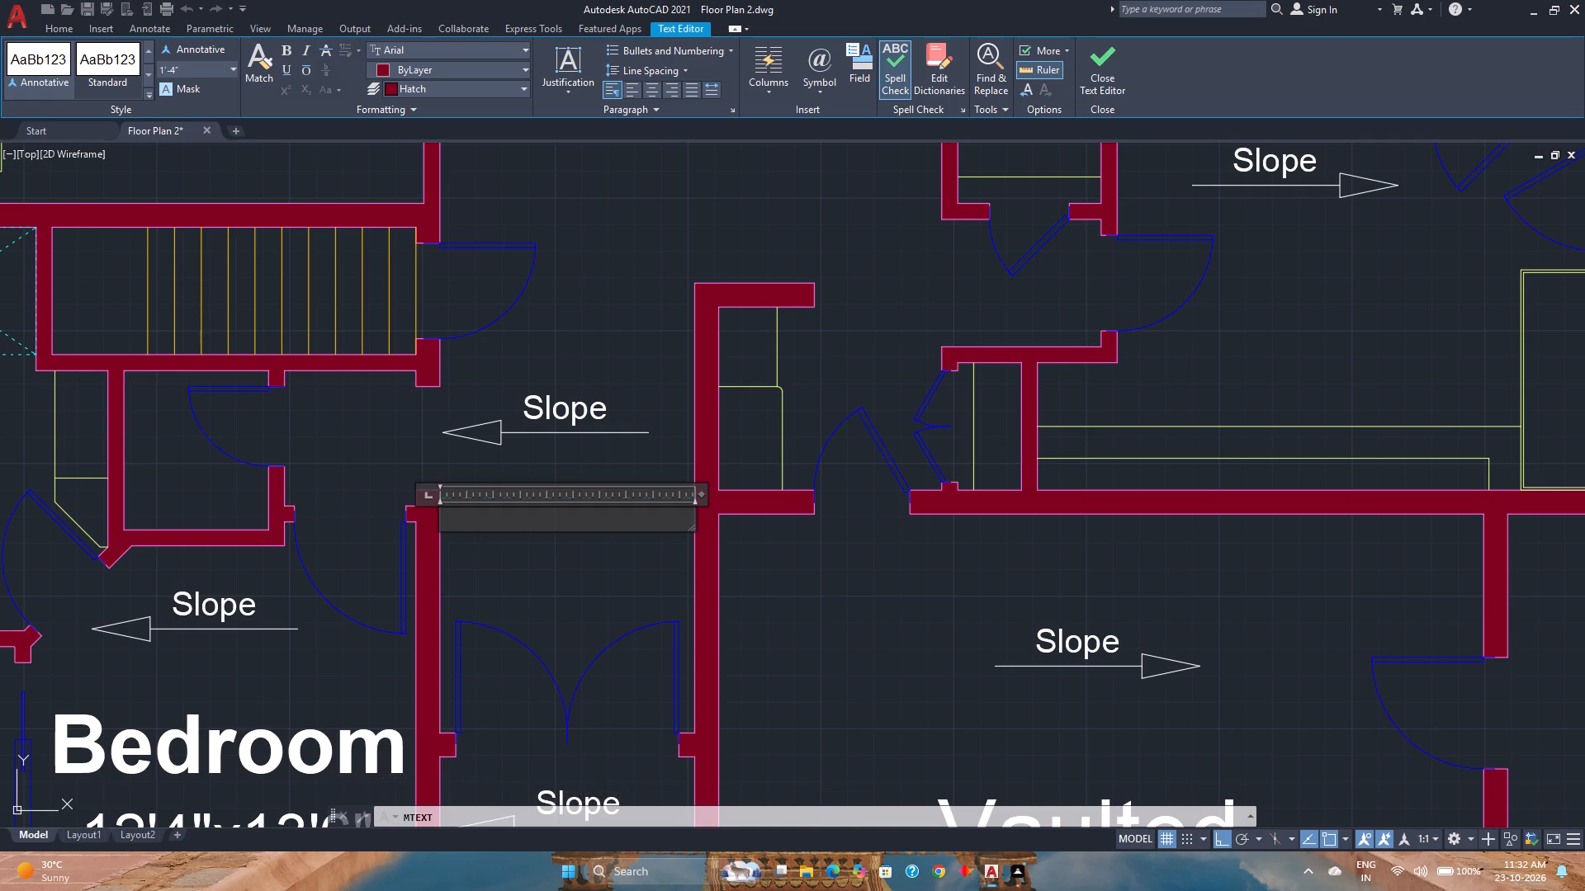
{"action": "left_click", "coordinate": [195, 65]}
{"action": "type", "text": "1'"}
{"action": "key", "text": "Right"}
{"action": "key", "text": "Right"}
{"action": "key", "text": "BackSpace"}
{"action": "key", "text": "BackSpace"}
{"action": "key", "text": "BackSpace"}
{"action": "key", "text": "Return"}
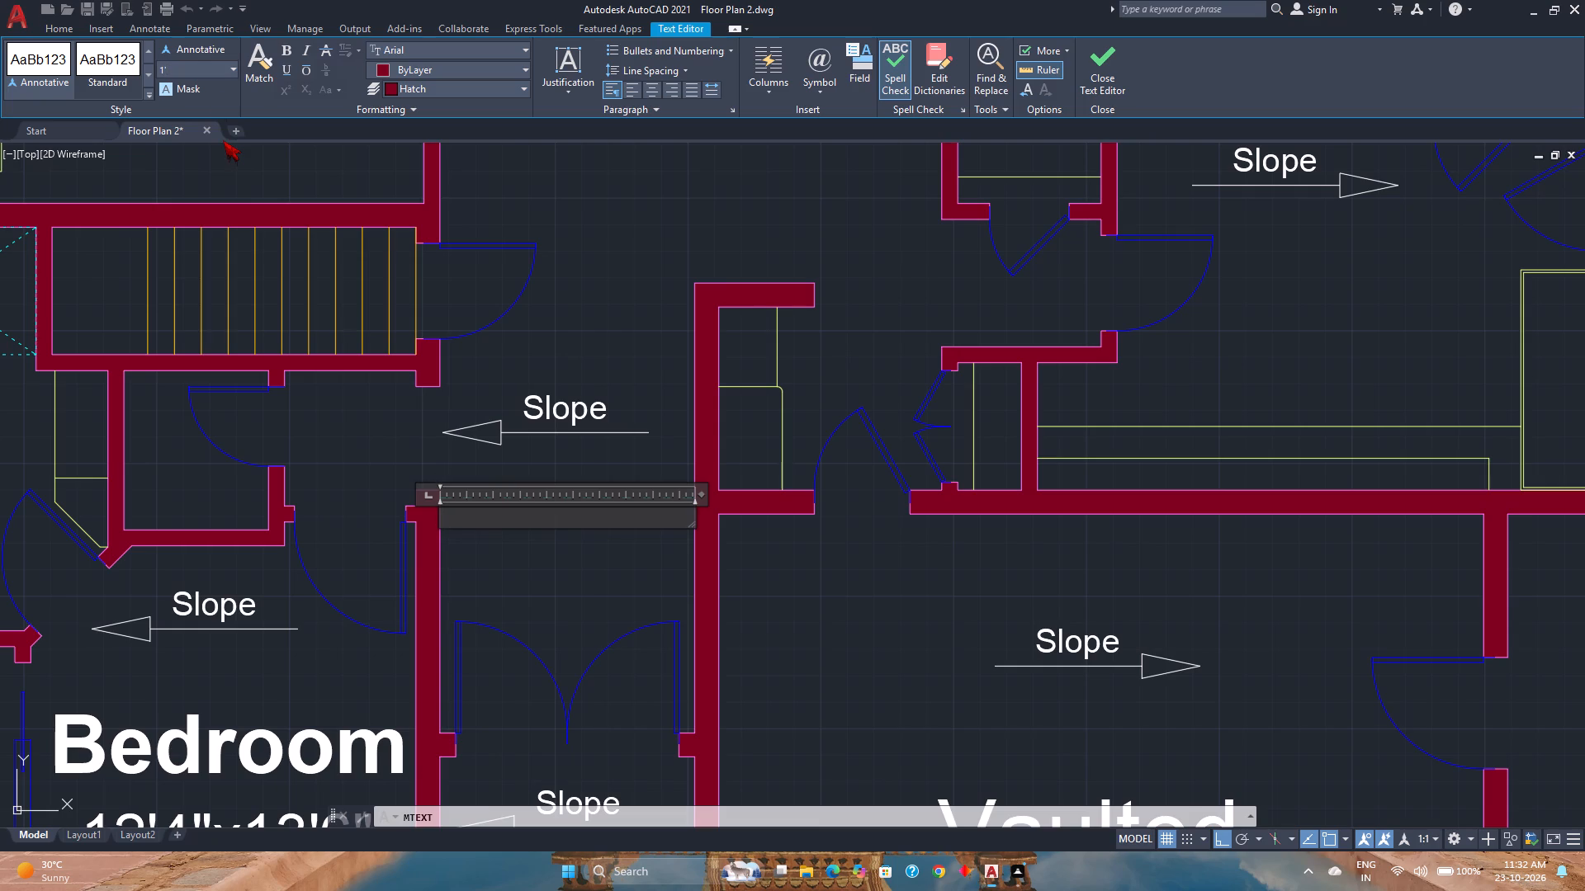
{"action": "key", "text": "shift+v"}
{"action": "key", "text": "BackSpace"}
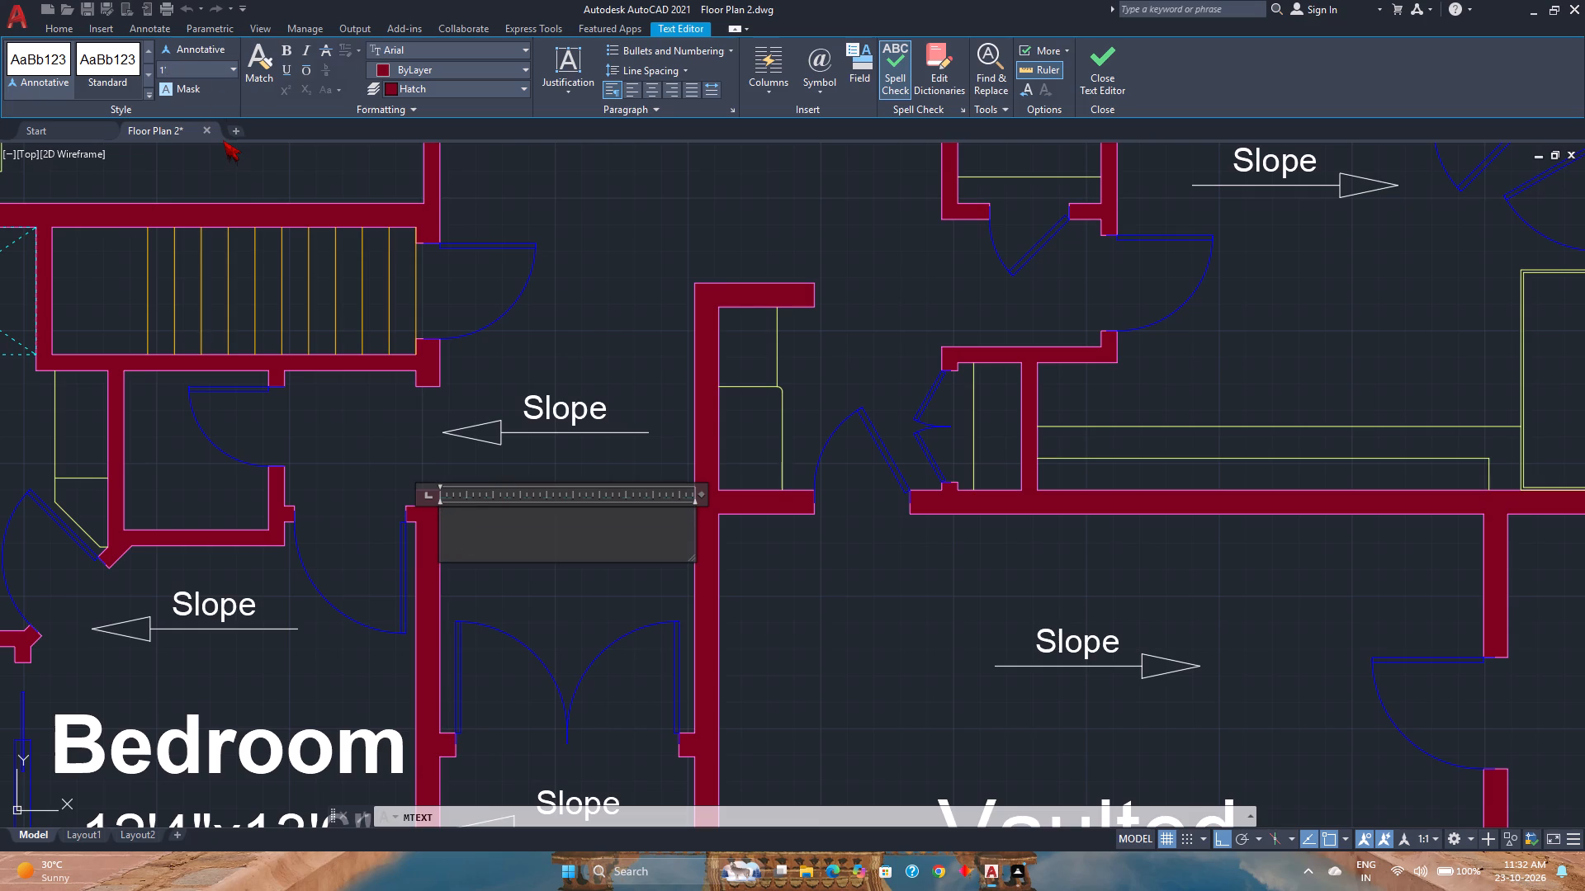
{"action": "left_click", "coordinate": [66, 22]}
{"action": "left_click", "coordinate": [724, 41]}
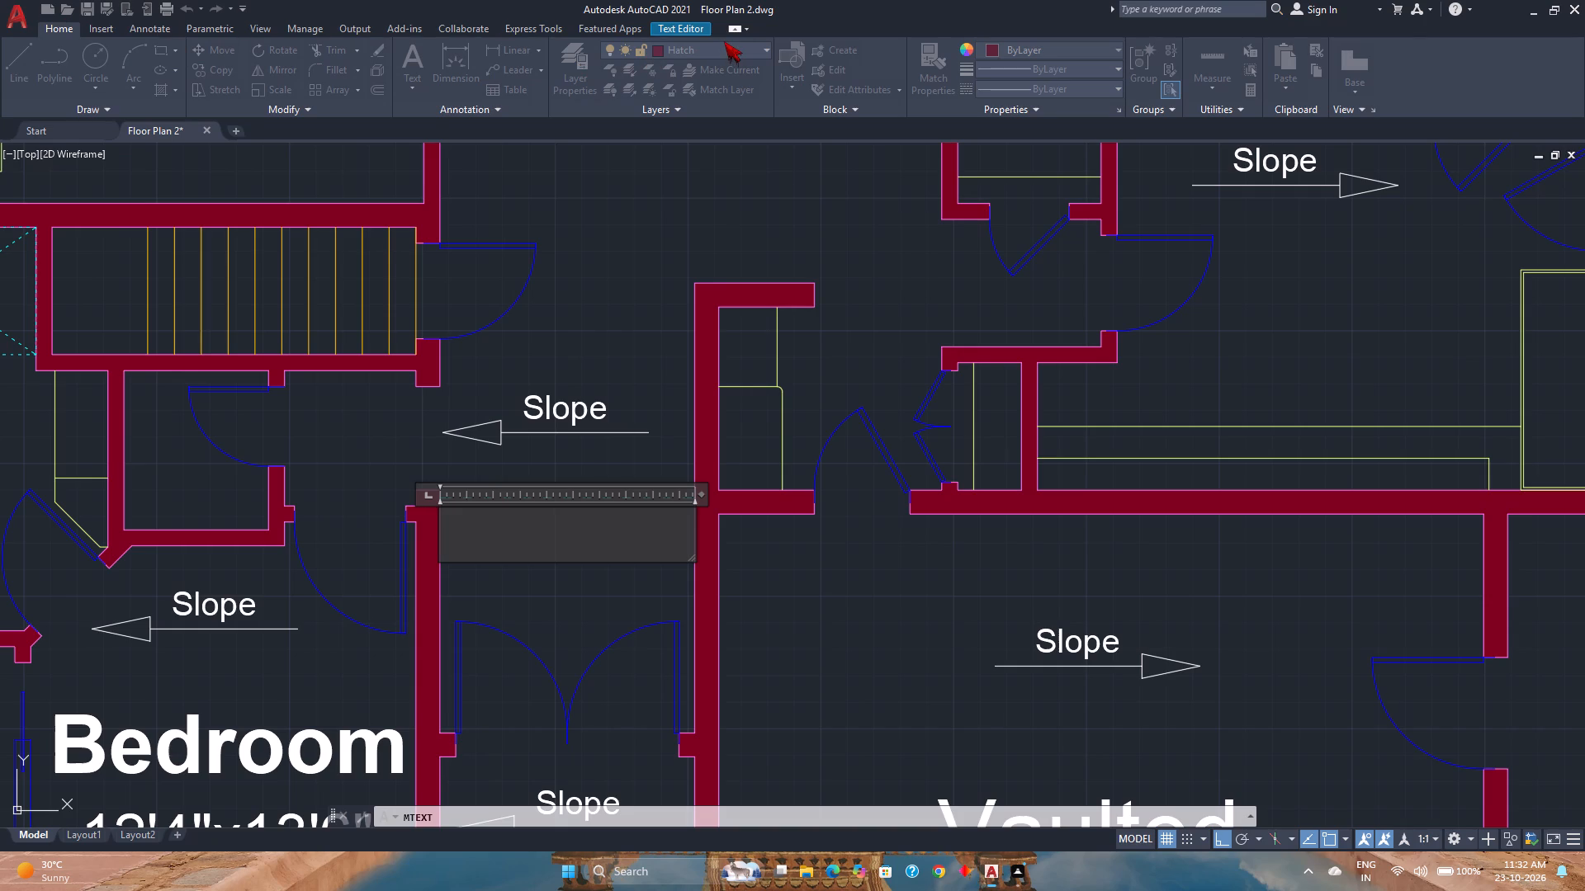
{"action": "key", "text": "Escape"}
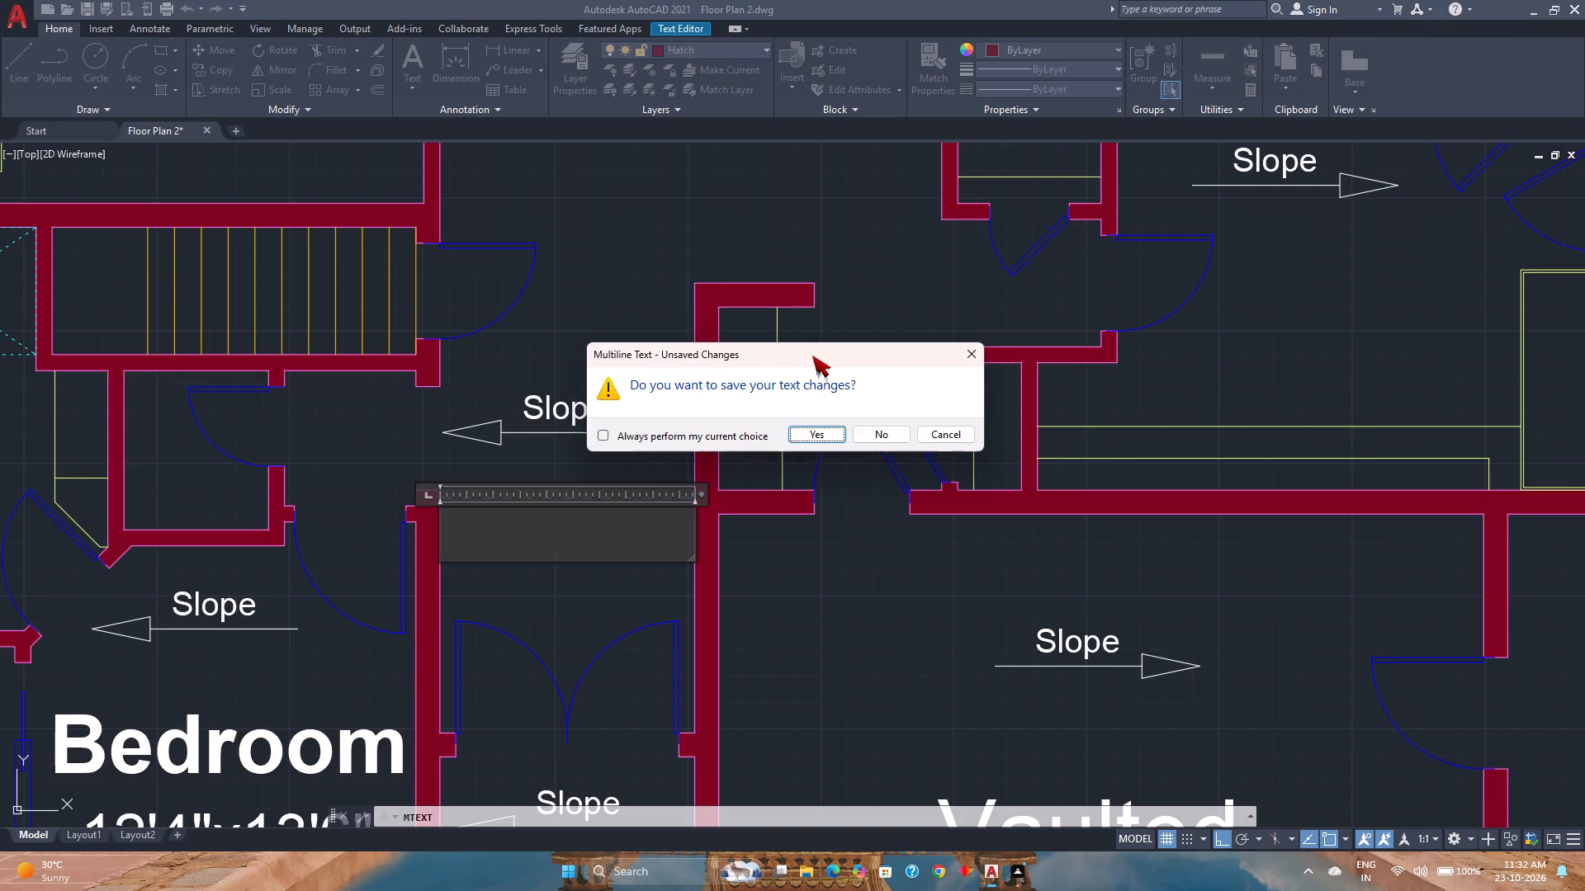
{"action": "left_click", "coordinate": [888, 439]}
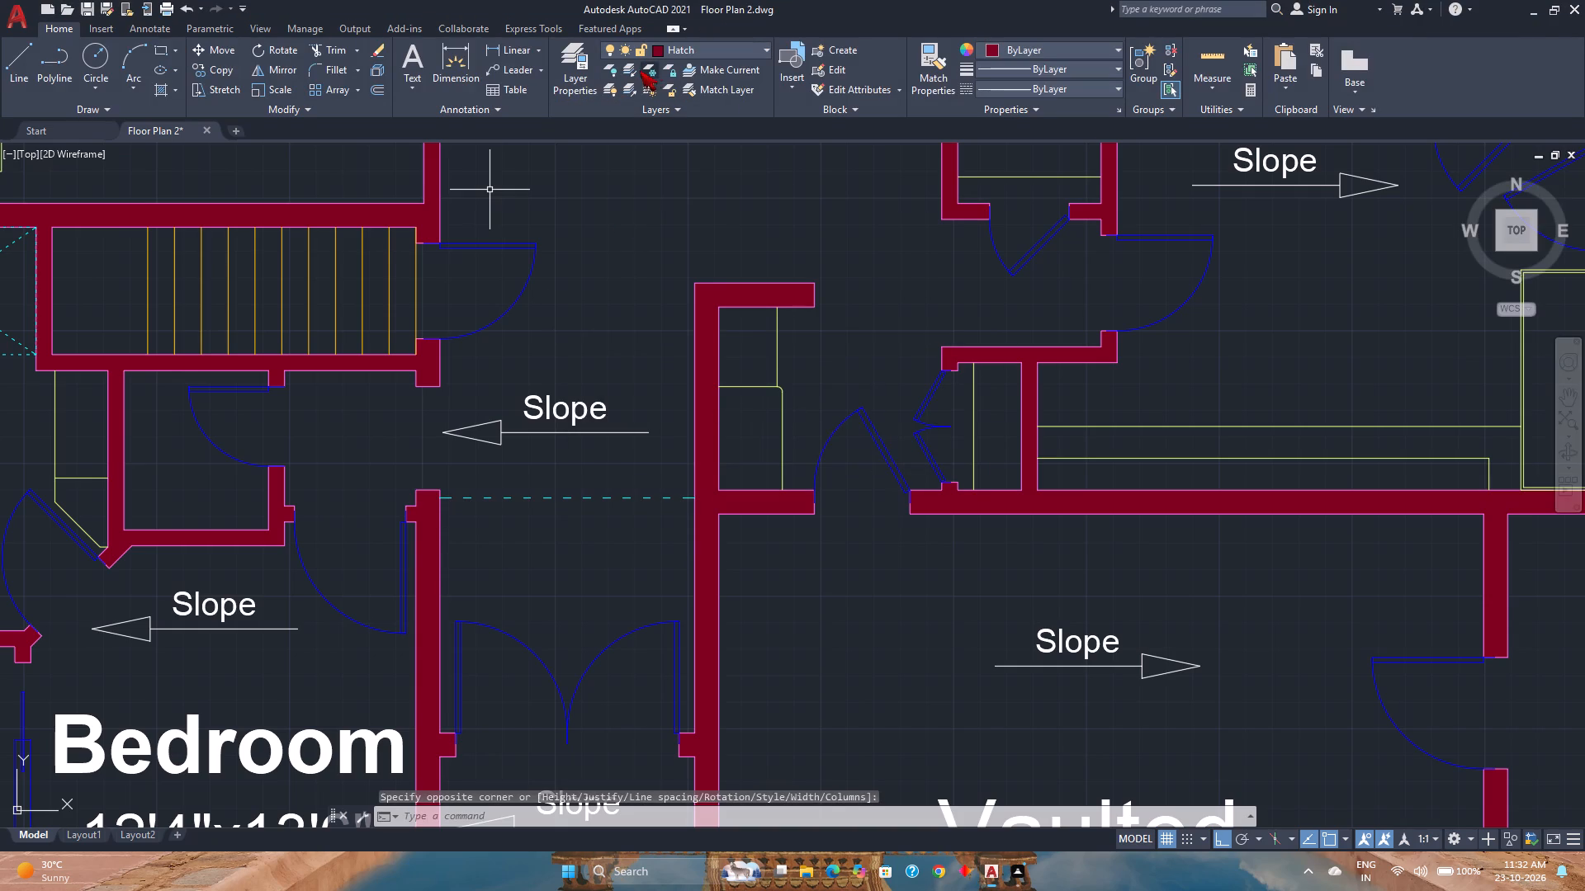
Make layer 0 the current layer.
{"action": "left_click", "coordinate": [680, 51]}
{"action": "left_click", "coordinate": [684, 67]}
{"action": "key", "text": "Escape"}
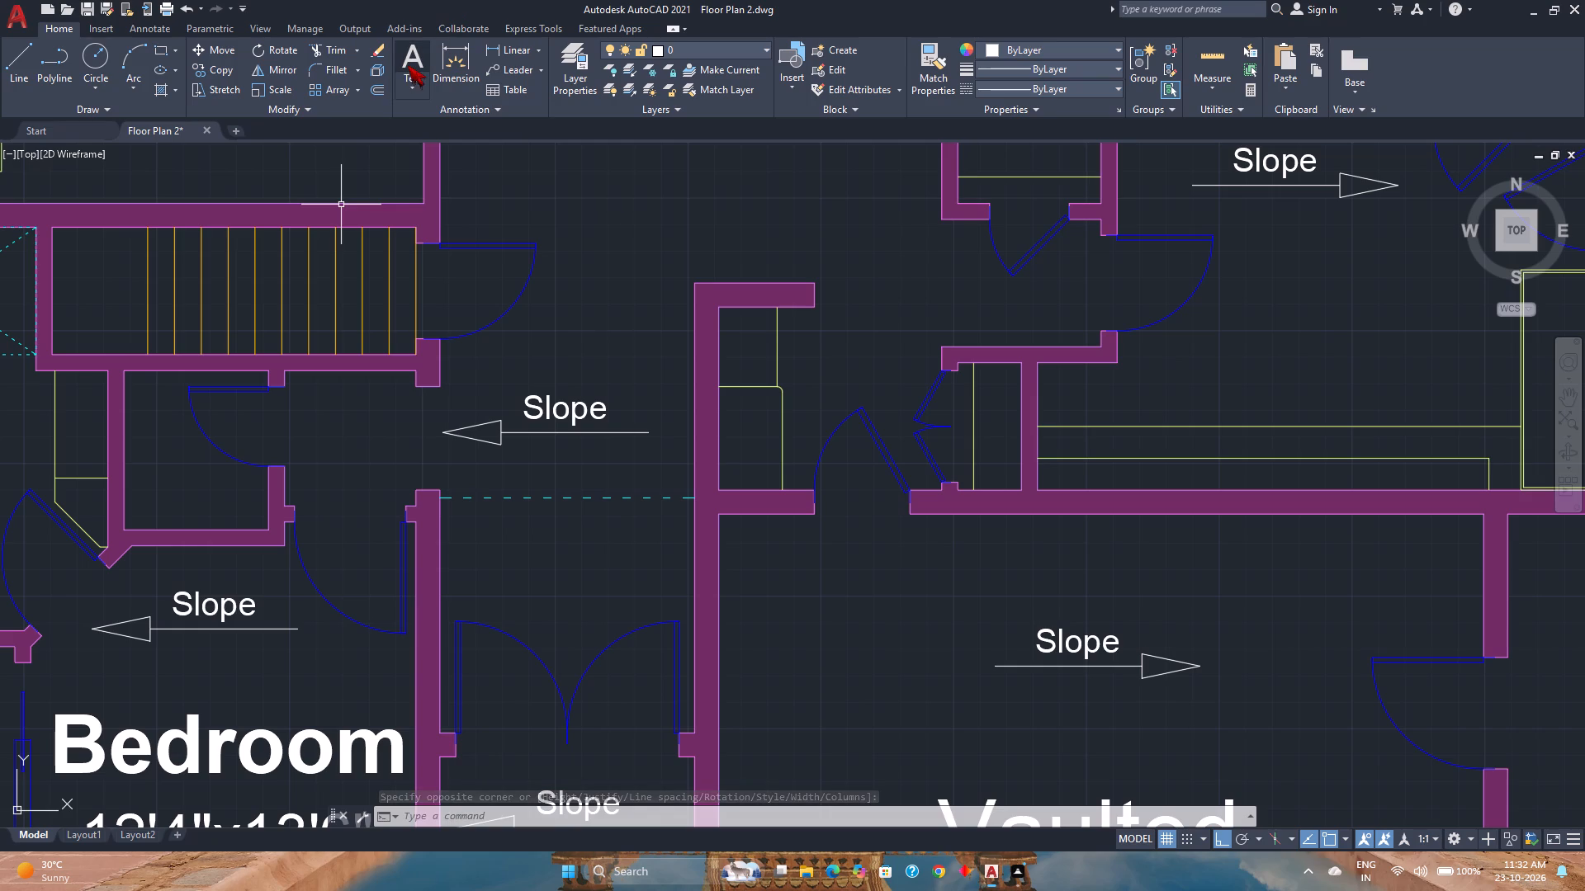
Place a multiline text box between the entry hall's dashed line and double doors, with a text height of 1'.
{"action": "left_click", "coordinate": [408, 65]}
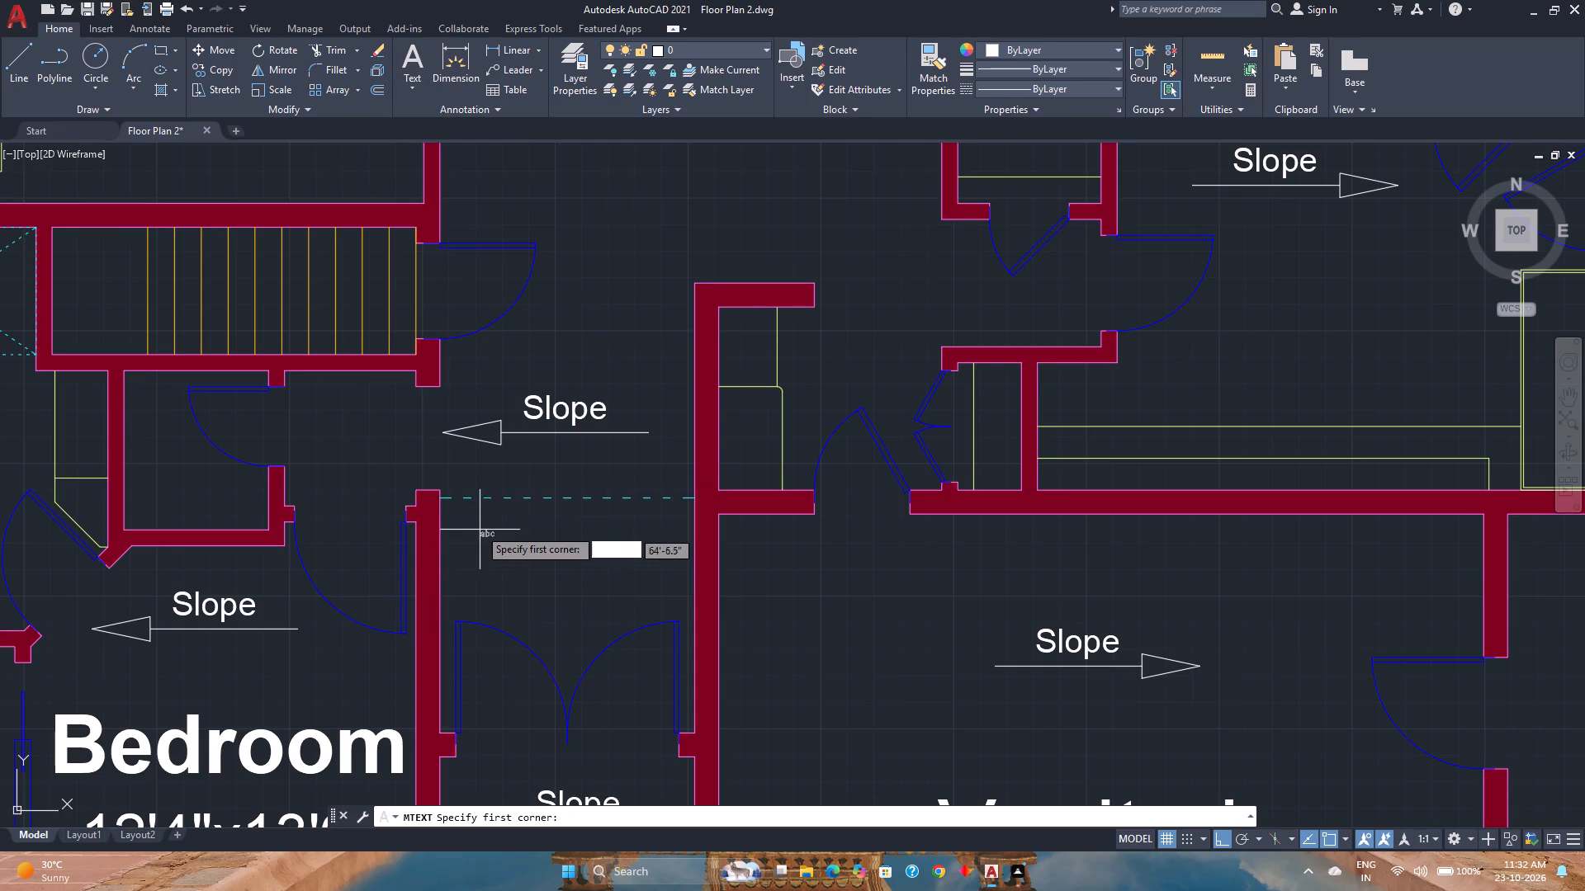
{"action": "left_click", "coordinate": [455, 511]}
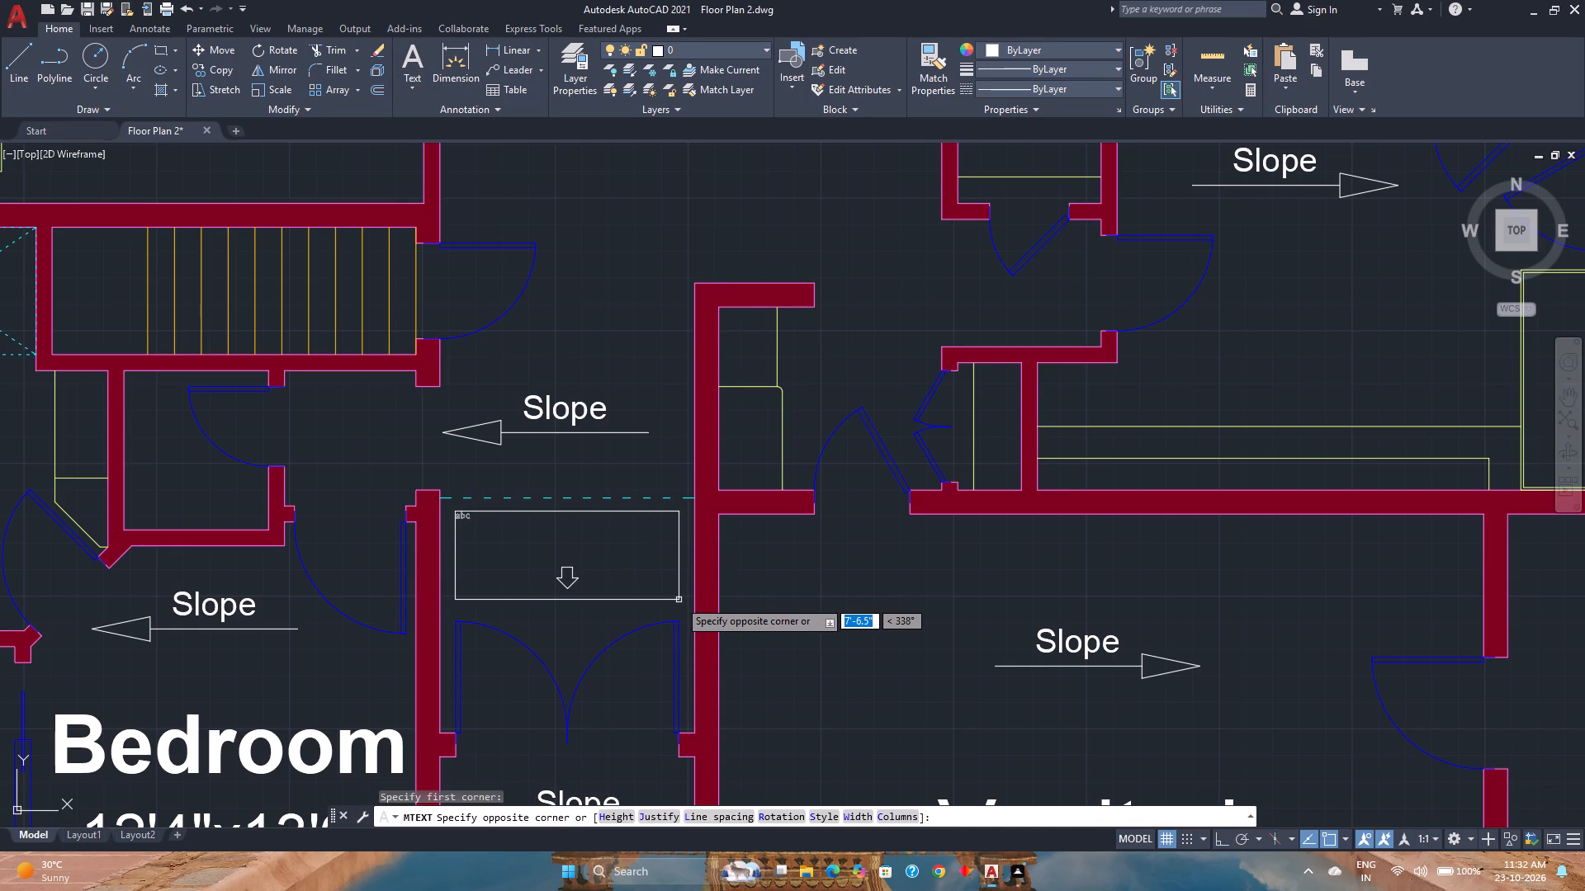
{"action": "left_click", "coordinate": [679, 600]}
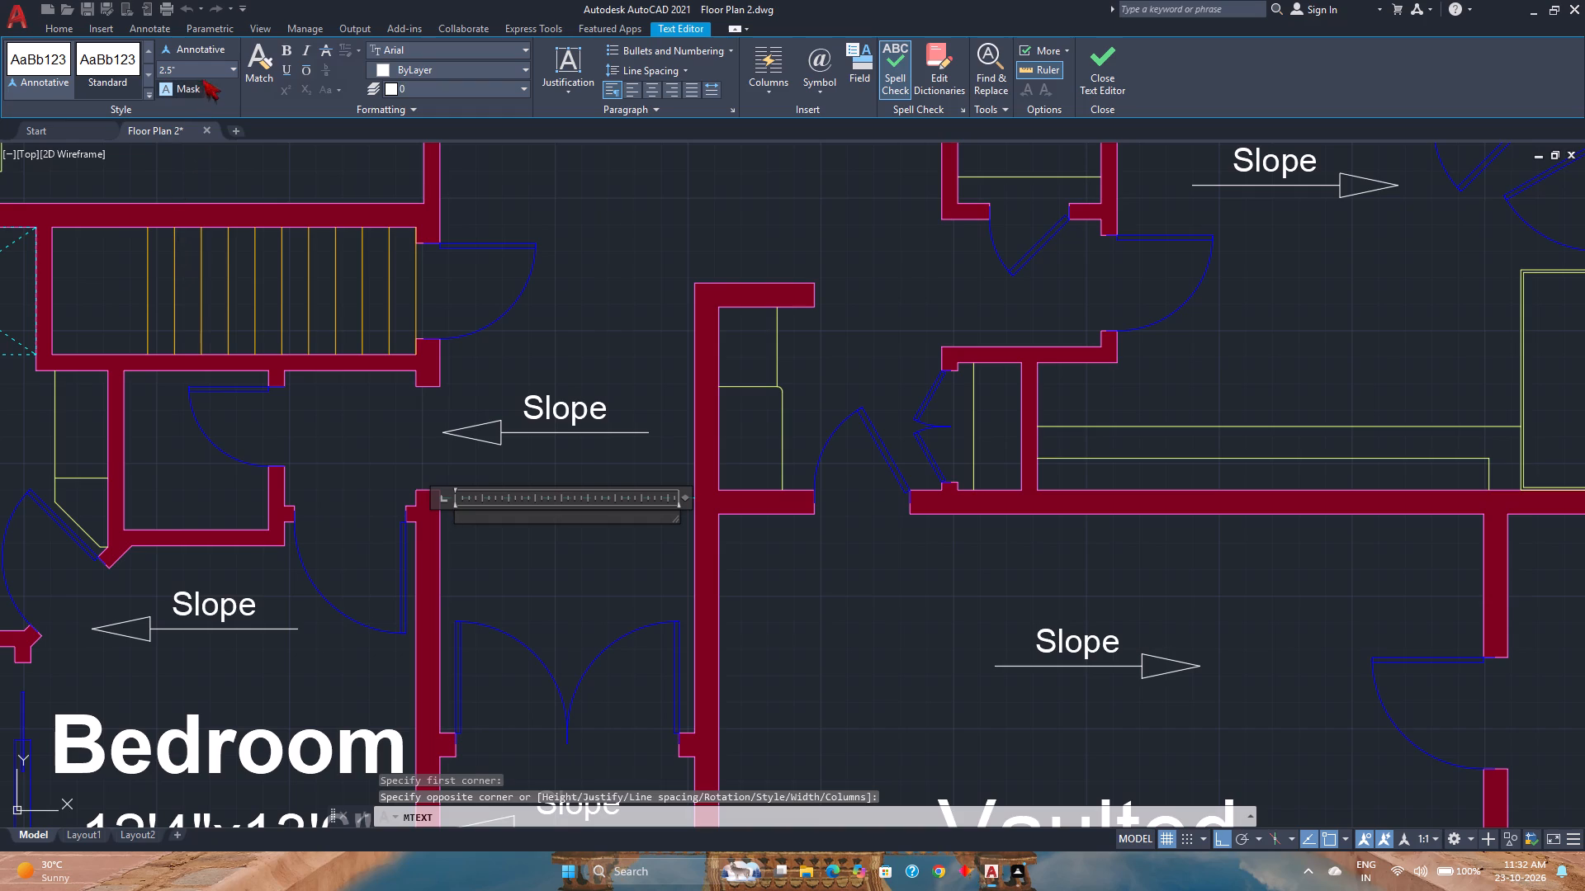
{"action": "left_click", "coordinate": [205, 69]}
{"action": "type", "text": "1'"}
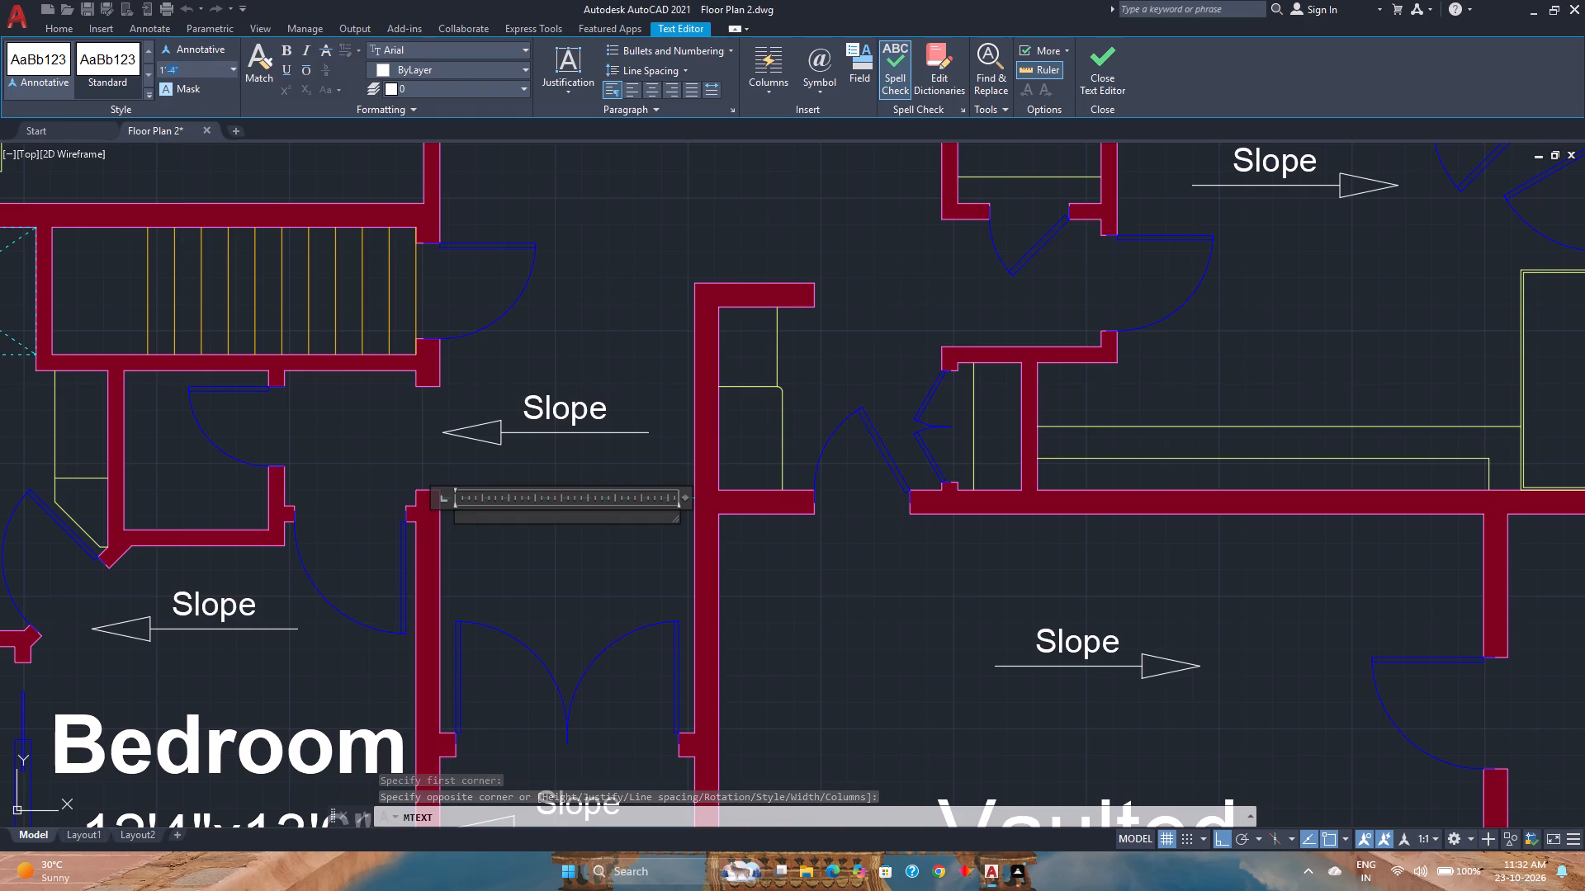
{"action": "key", "text": "Right"}
{"action": "key", "text": "Right"}
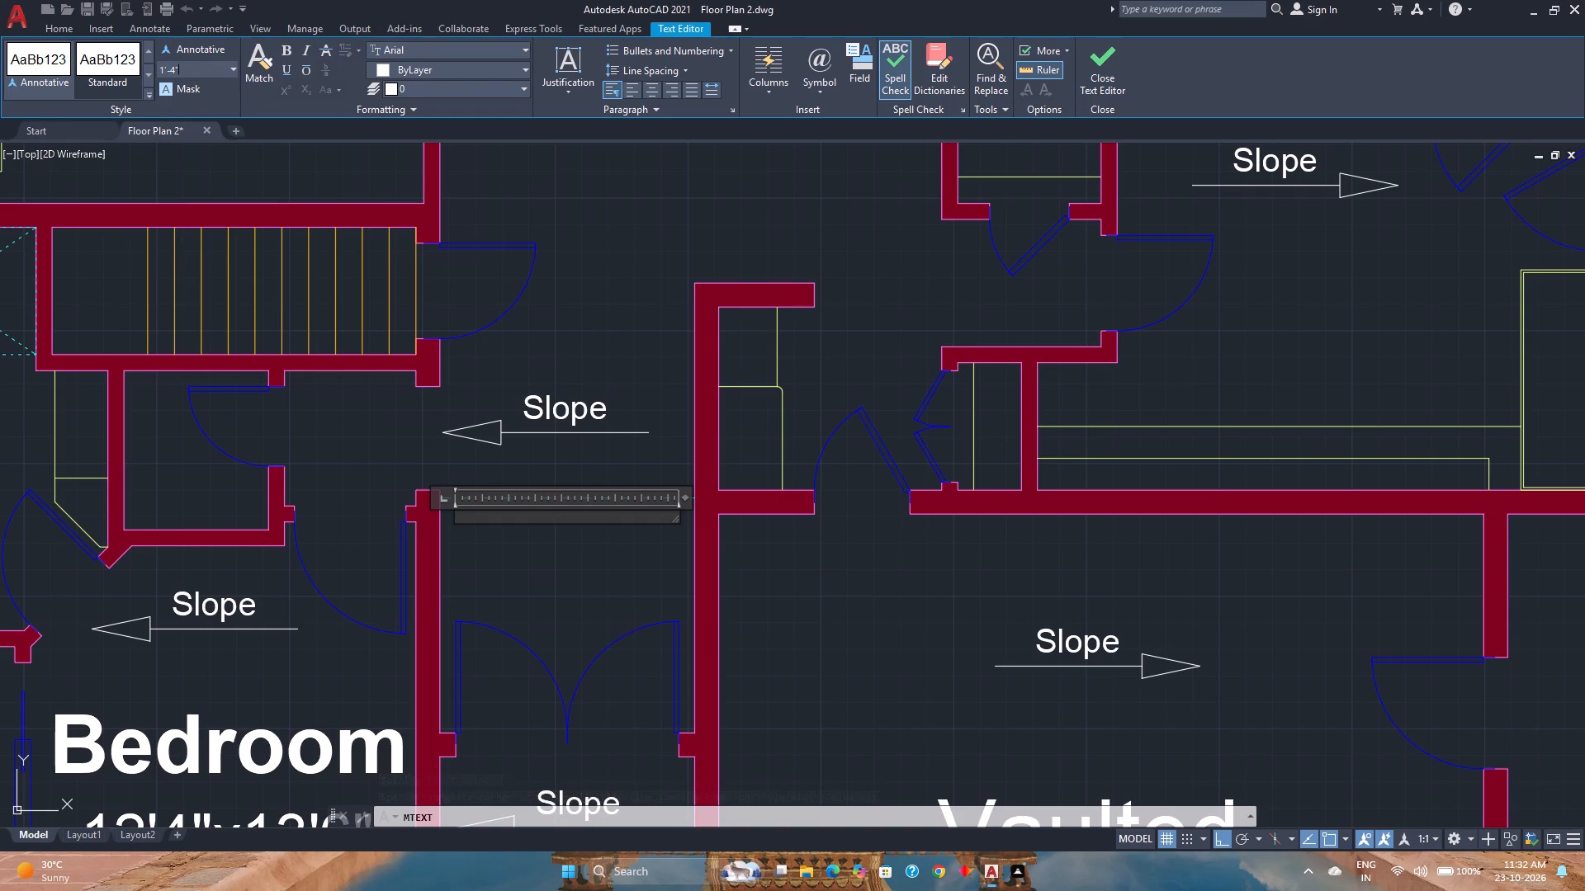
{"action": "key", "text": "BackSpace"}
{"action": "key", "text": "BackSpace"}
{"action": "key", "text": "BackSpace"}
{"action": "key", "text": "BackSpace"}
{"action": "key", "text": "apostrophe"}
{"action": "key", "text": "Right"}
{"action": "key", "text": "Right"}
{"action": "key", "text": "BackSpace"}
{"action": "key", "text": "BackSpace"}
{"action": "key", "text": "BackSpace"}
{"action": "key", "text": "Return"}
Write "Vaulted" with a bold "Foyer" on the line below, centre both lines, and finish the label.
{"action": "key", "text": "shift+v"}
{"action": "type", "text": "aul"}
{"action": "type", "text": "ted"}
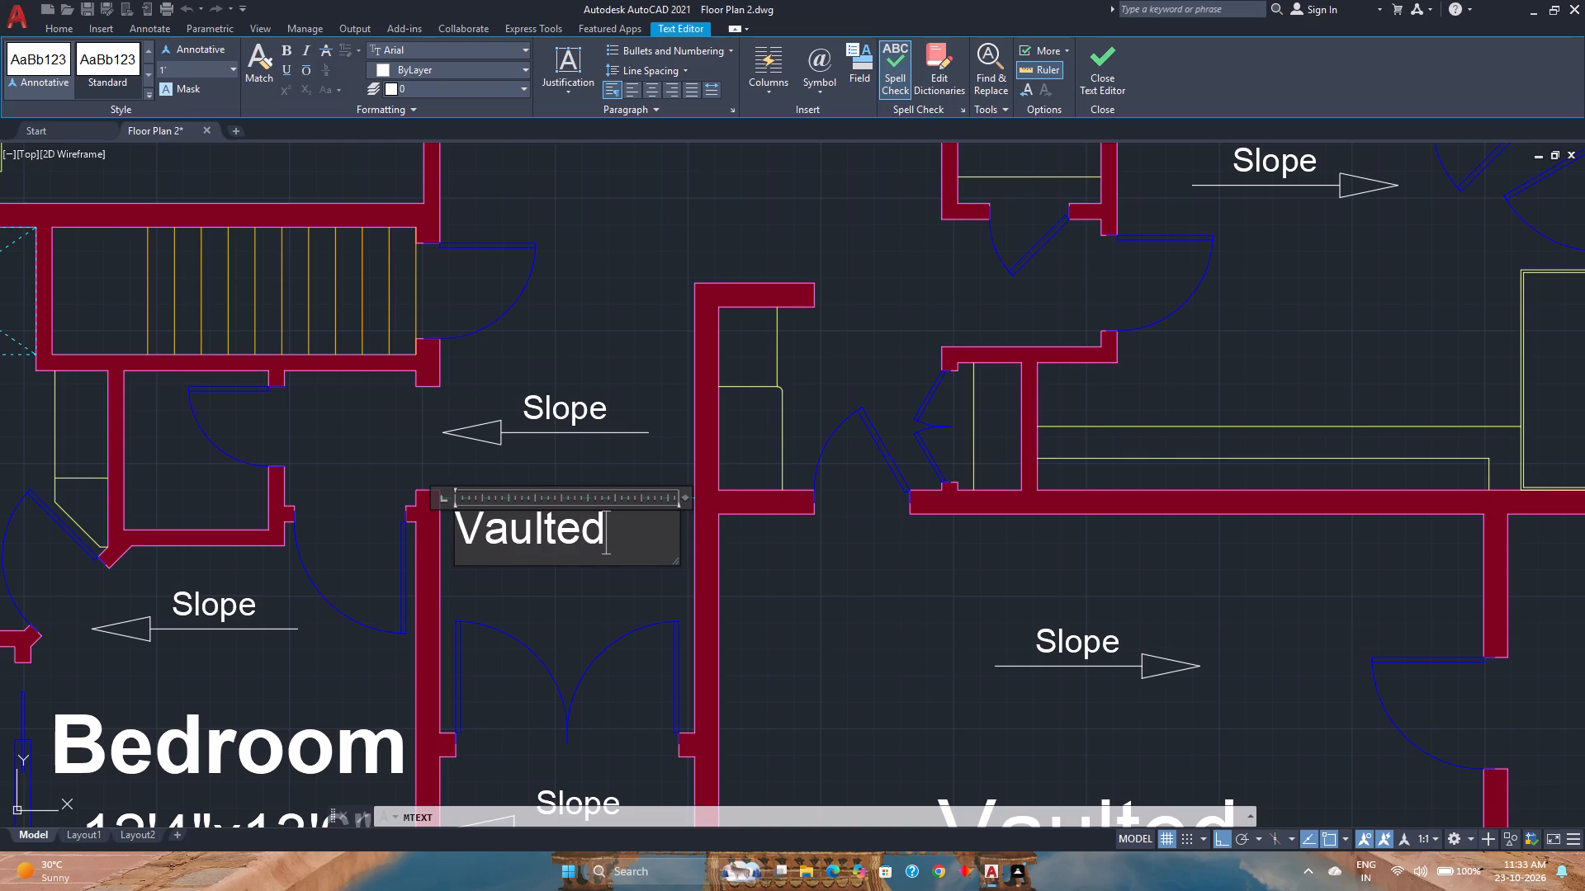
{"action": "key", "text": "Return"}
{"action": "key", "text": "ctrl+b"}
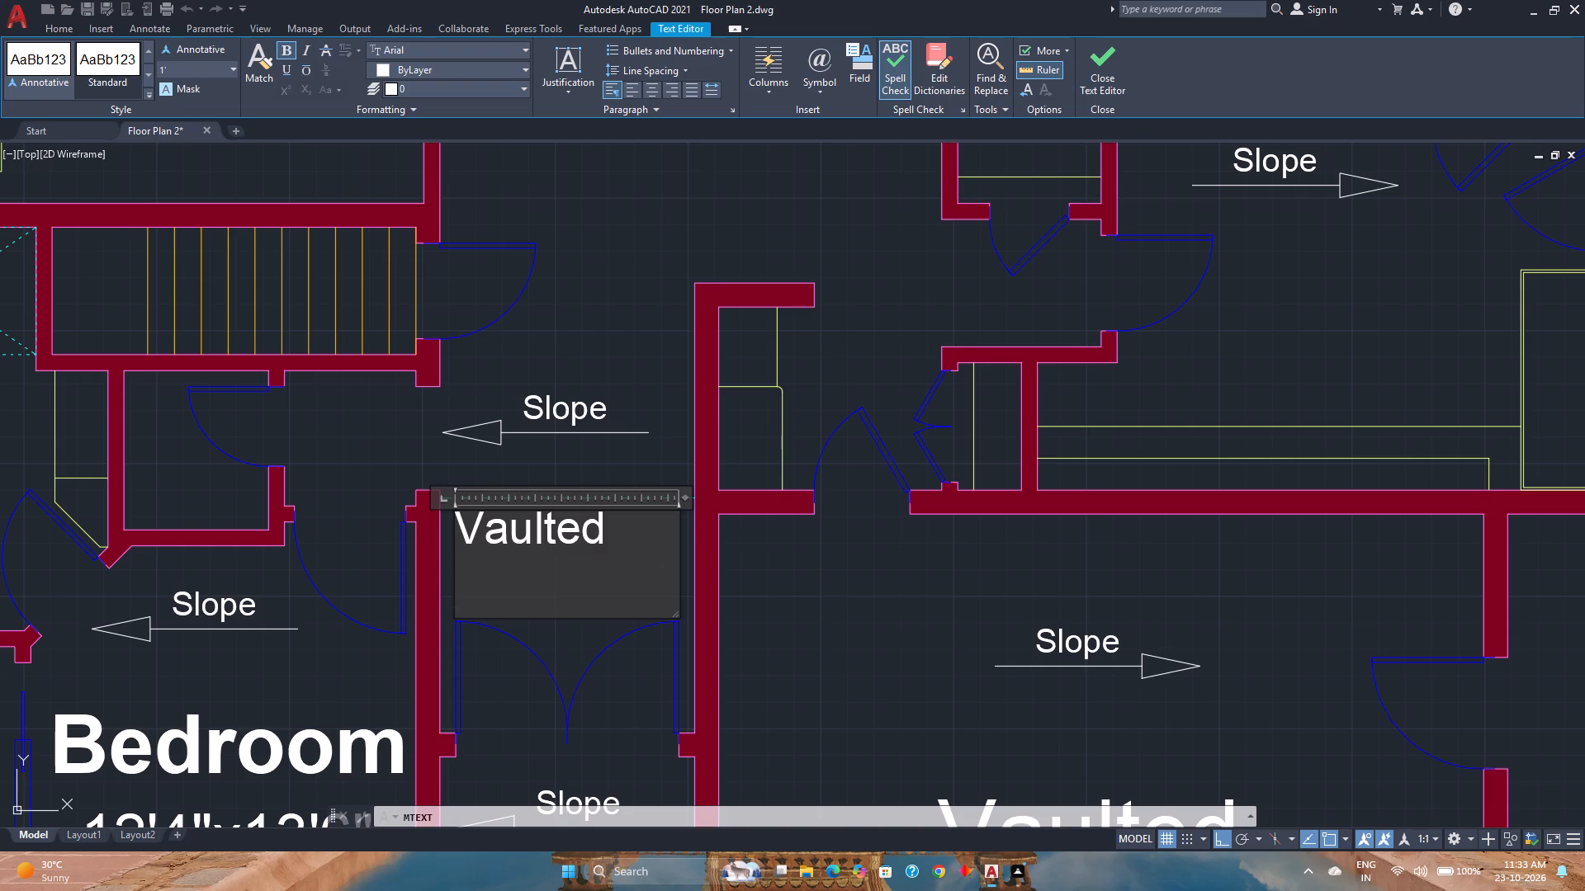
{"action": "type", "text": "Foyer"}
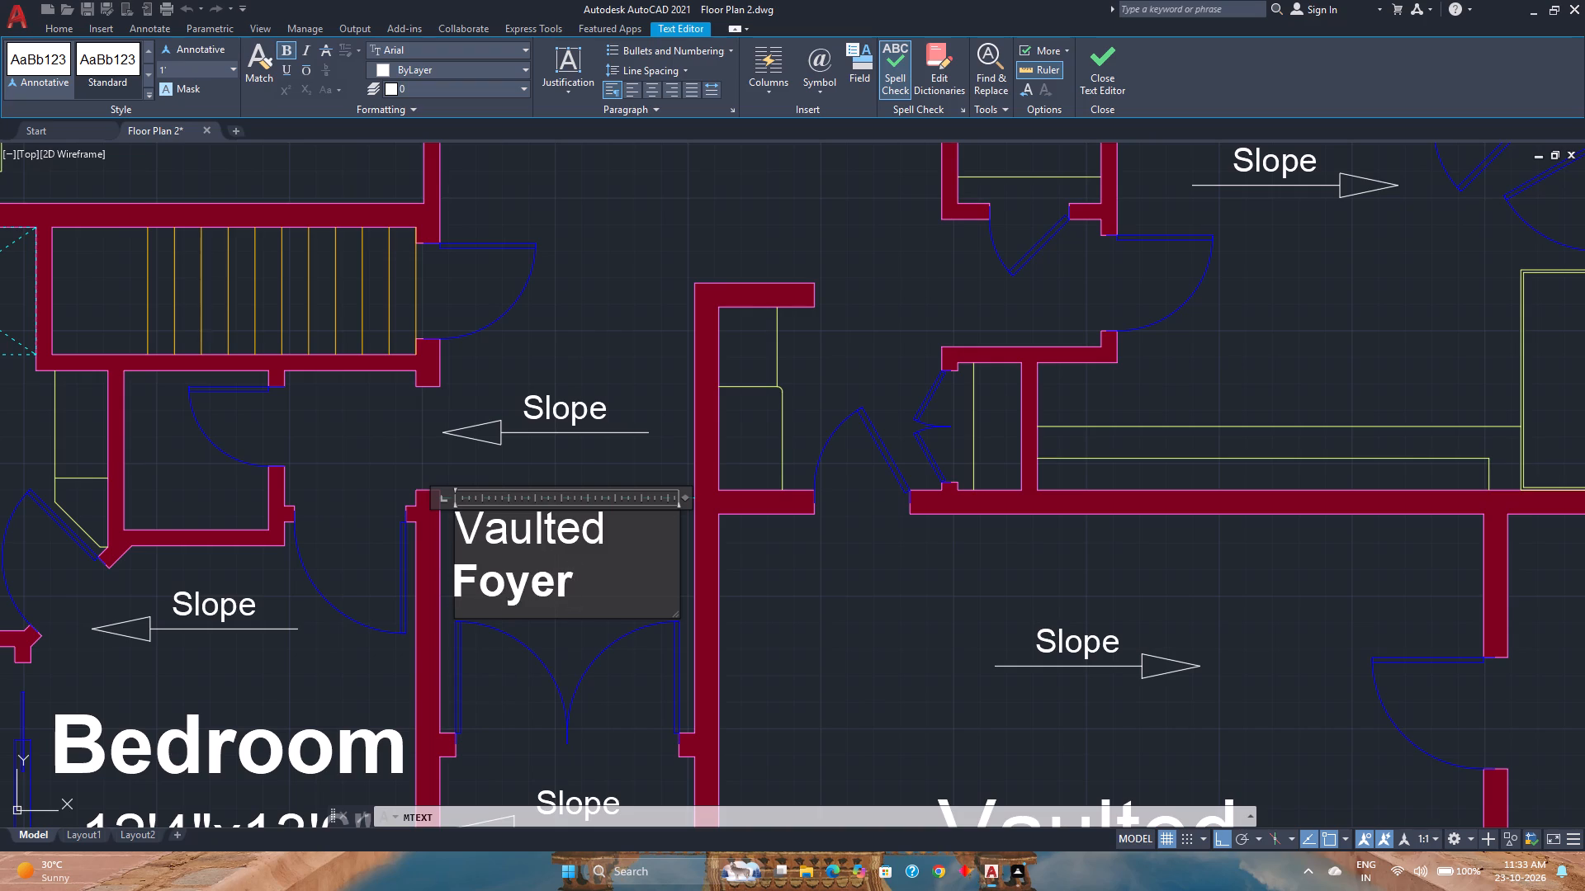
{"action": "key", "text": "ctrl+a"}
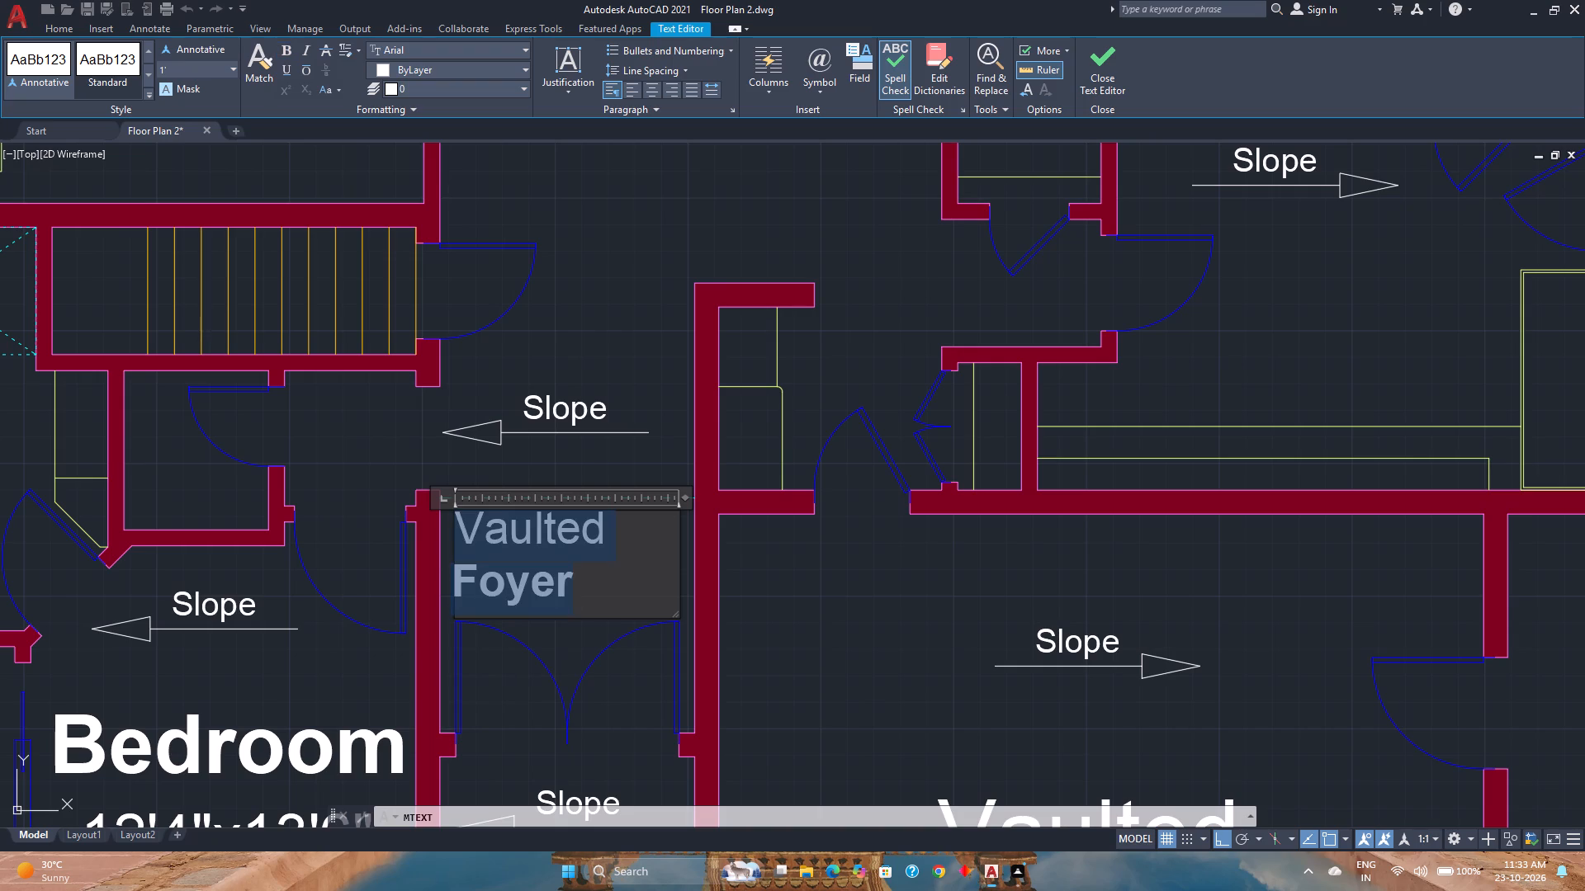
{"action": "left_click", "coordinate": [655, 86]}
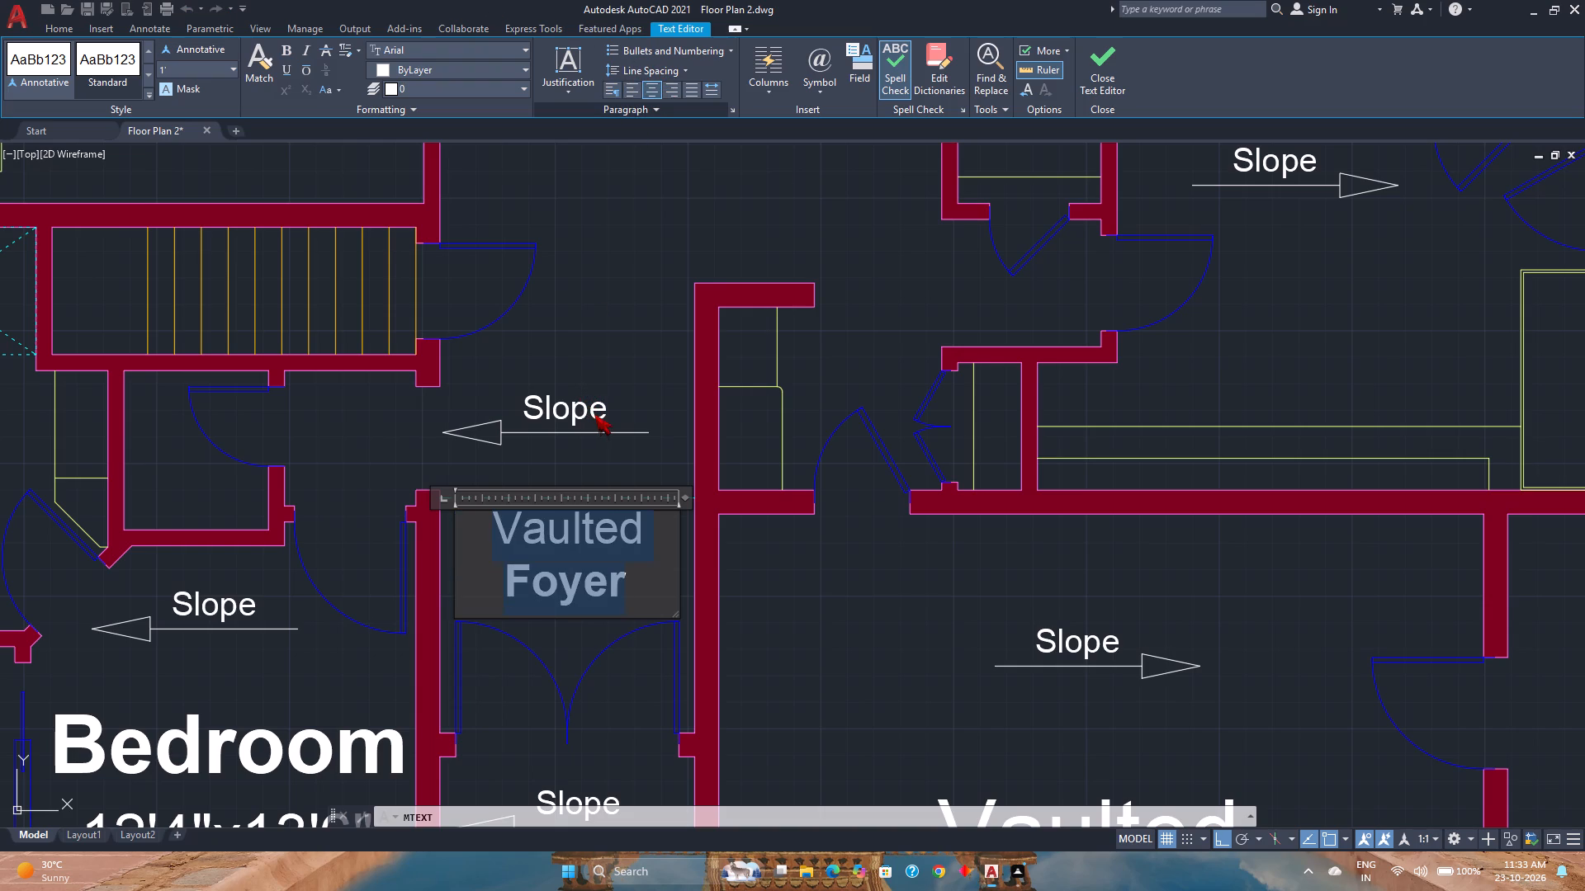
{"action": "left_click", "coordinate": [1087, 78]}
Copy the "Vaulted Foyer" label about 13' straight south, onto the porch below the Slope arrow outside the double doors.
{"action": "scroll", "coordinate": [558, 493], "scroll_direction": "down", "scroll_amount": 3}
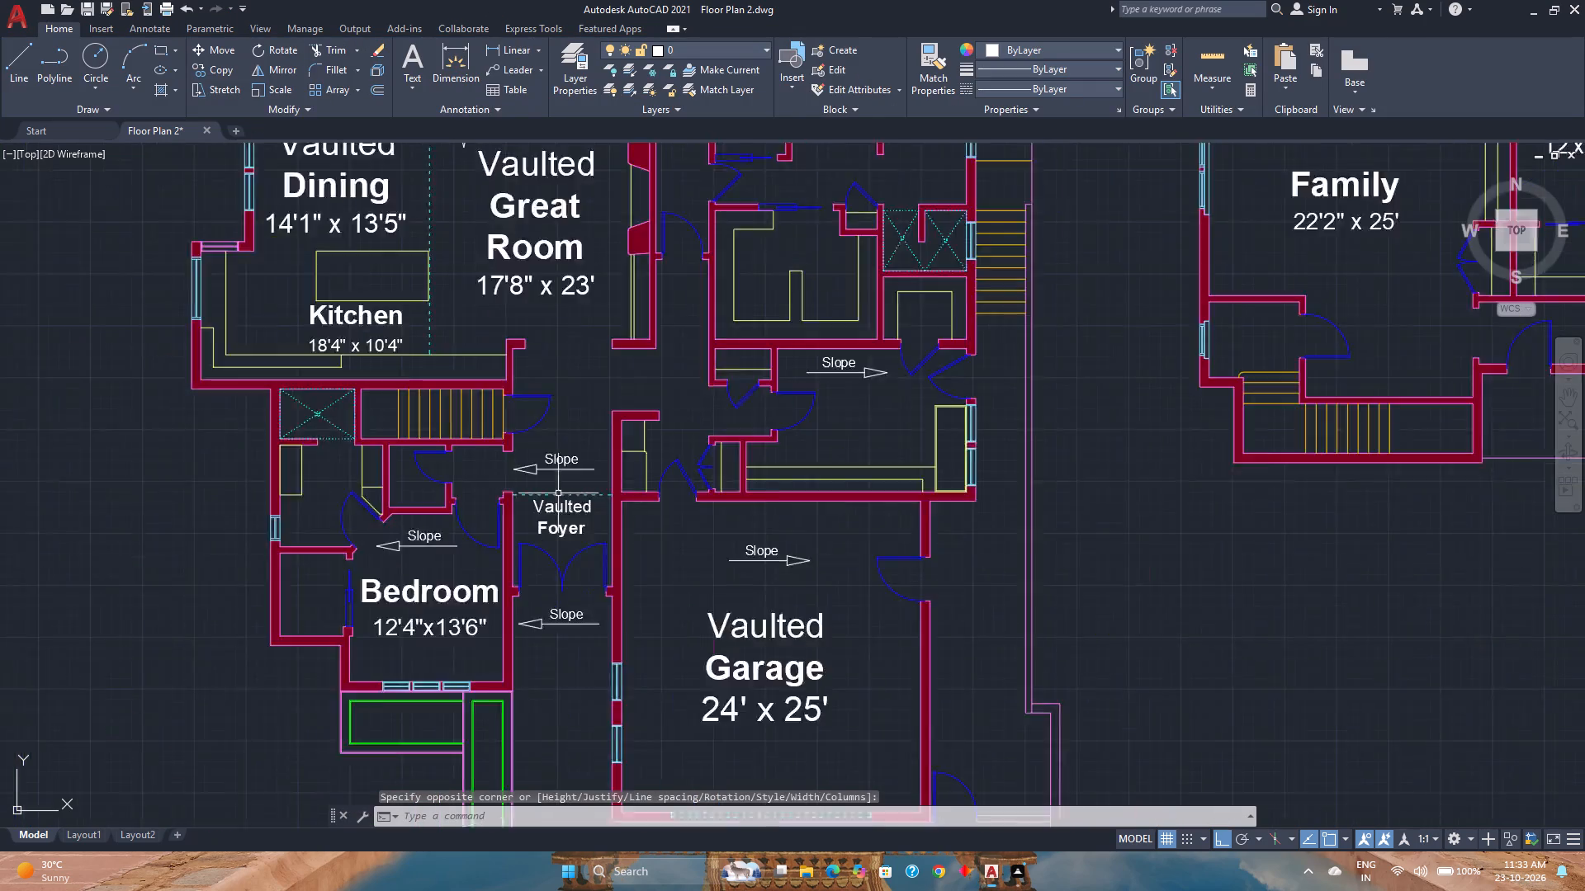
{"action": "middle_click_drag", "start_coordinate": [580, 555], "coordinate": [567, 492]}
{"action": "middle_click", "coordinate": [567, 492]}
{"action": "middle_click", "coordinate": [567, 492]}
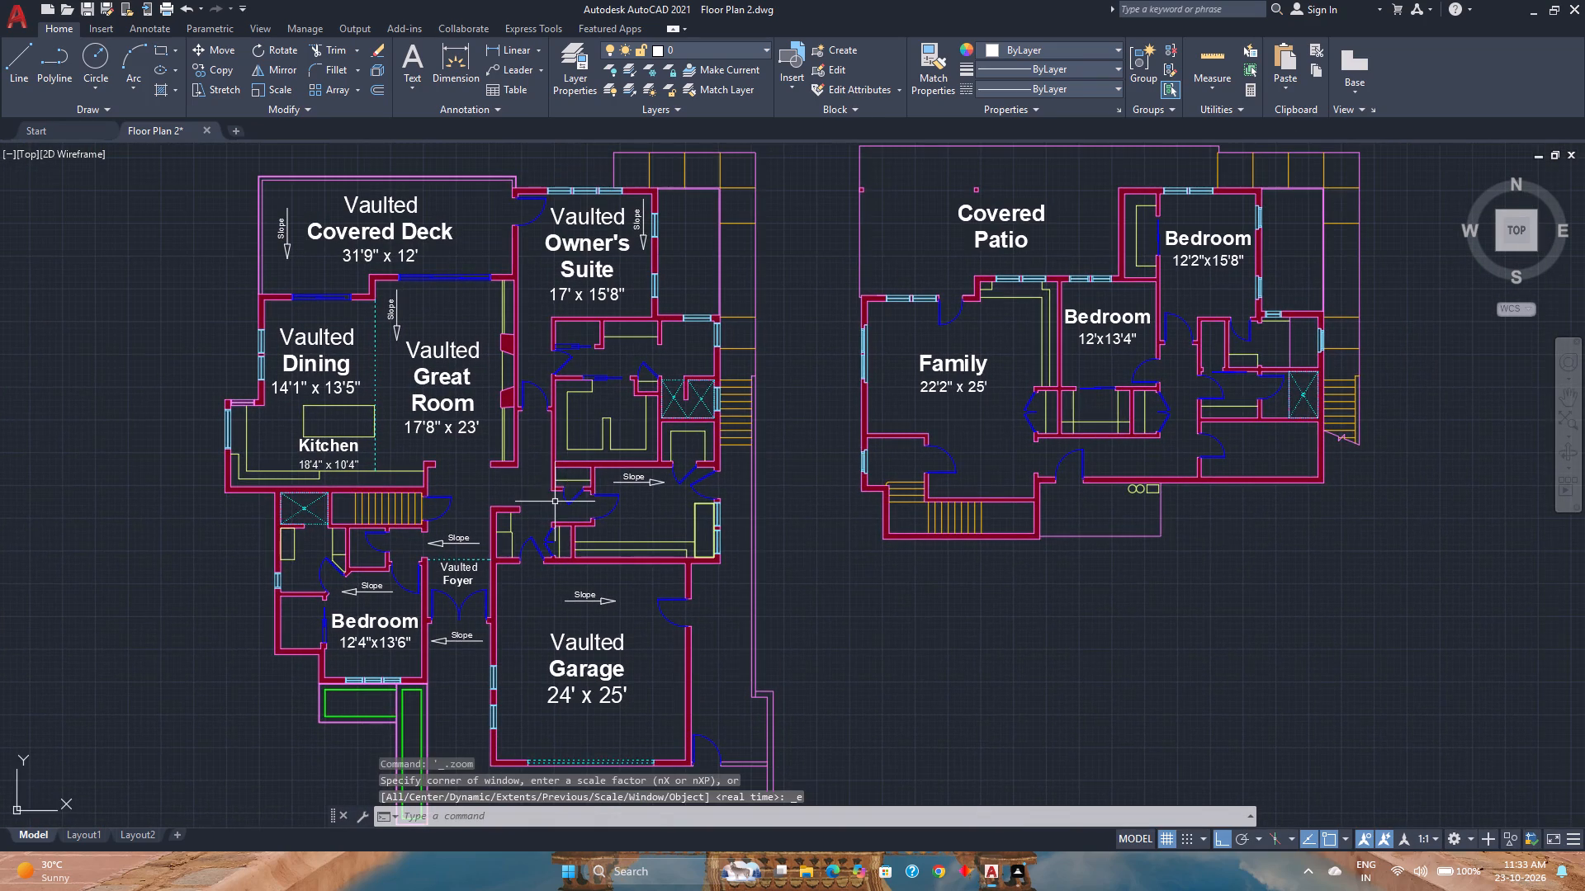
{"action": "scroll", "coordinate": [555, 502], "scroll_direction": "up", "scroll_amount": 1}
{"action": "scroll", "coordinate": [386, 632], "scroll_direction": "up", "scroll_amount": 1}
{"action": "middle_click_drag", "start_coordinate": [386, 632], "coordinate": [464, 459]}
{"action": "middle_click", "coordinate": [464, 458]}
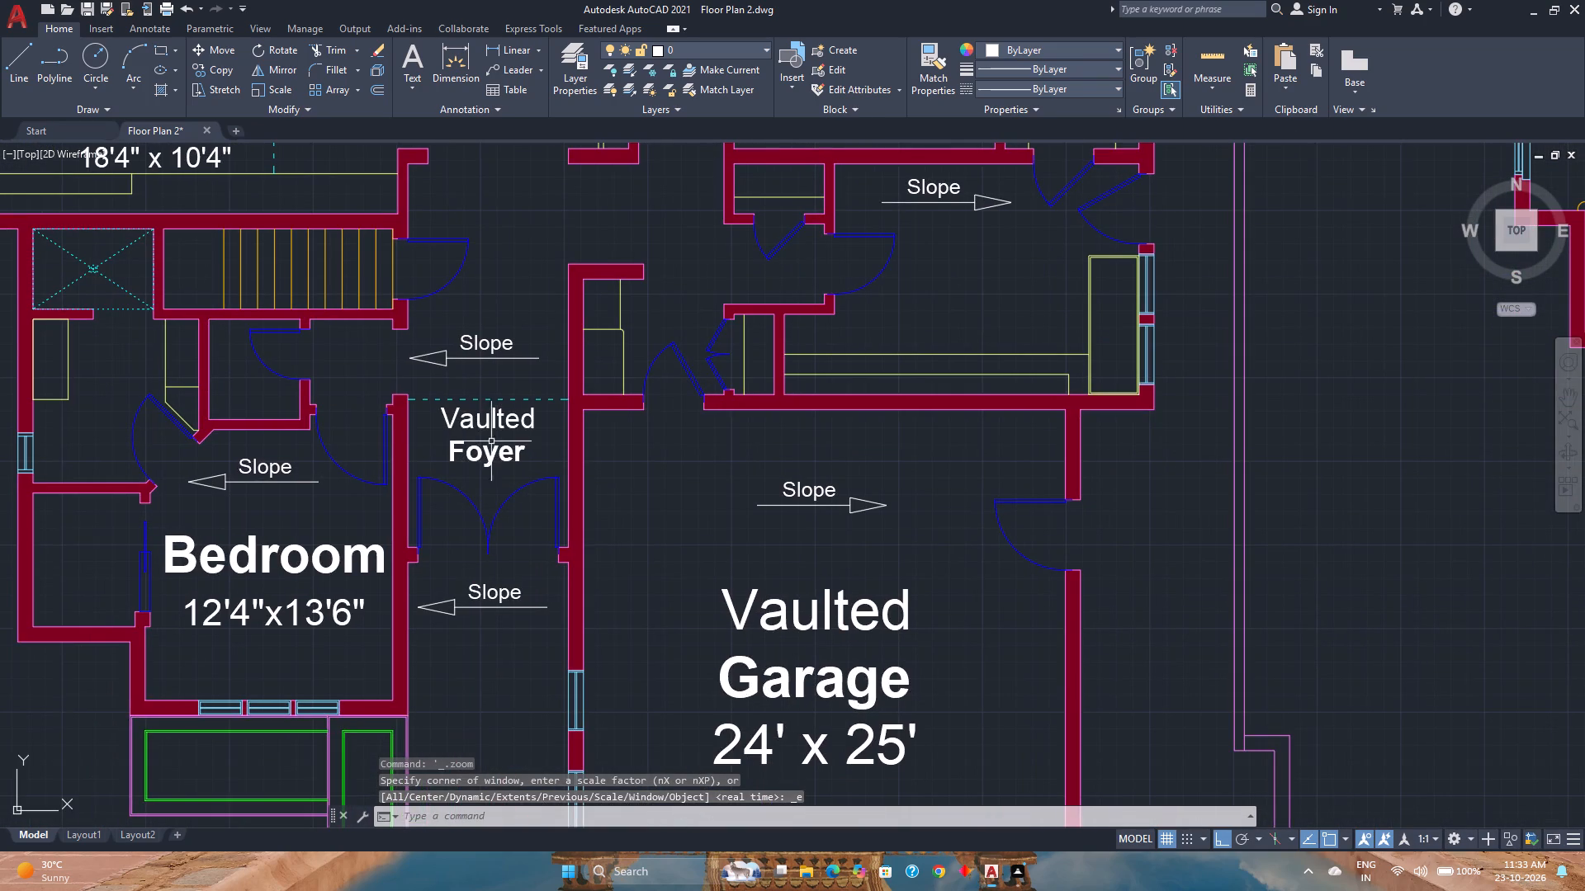
{"action": "left_click", "coordinate": [498, 420]}
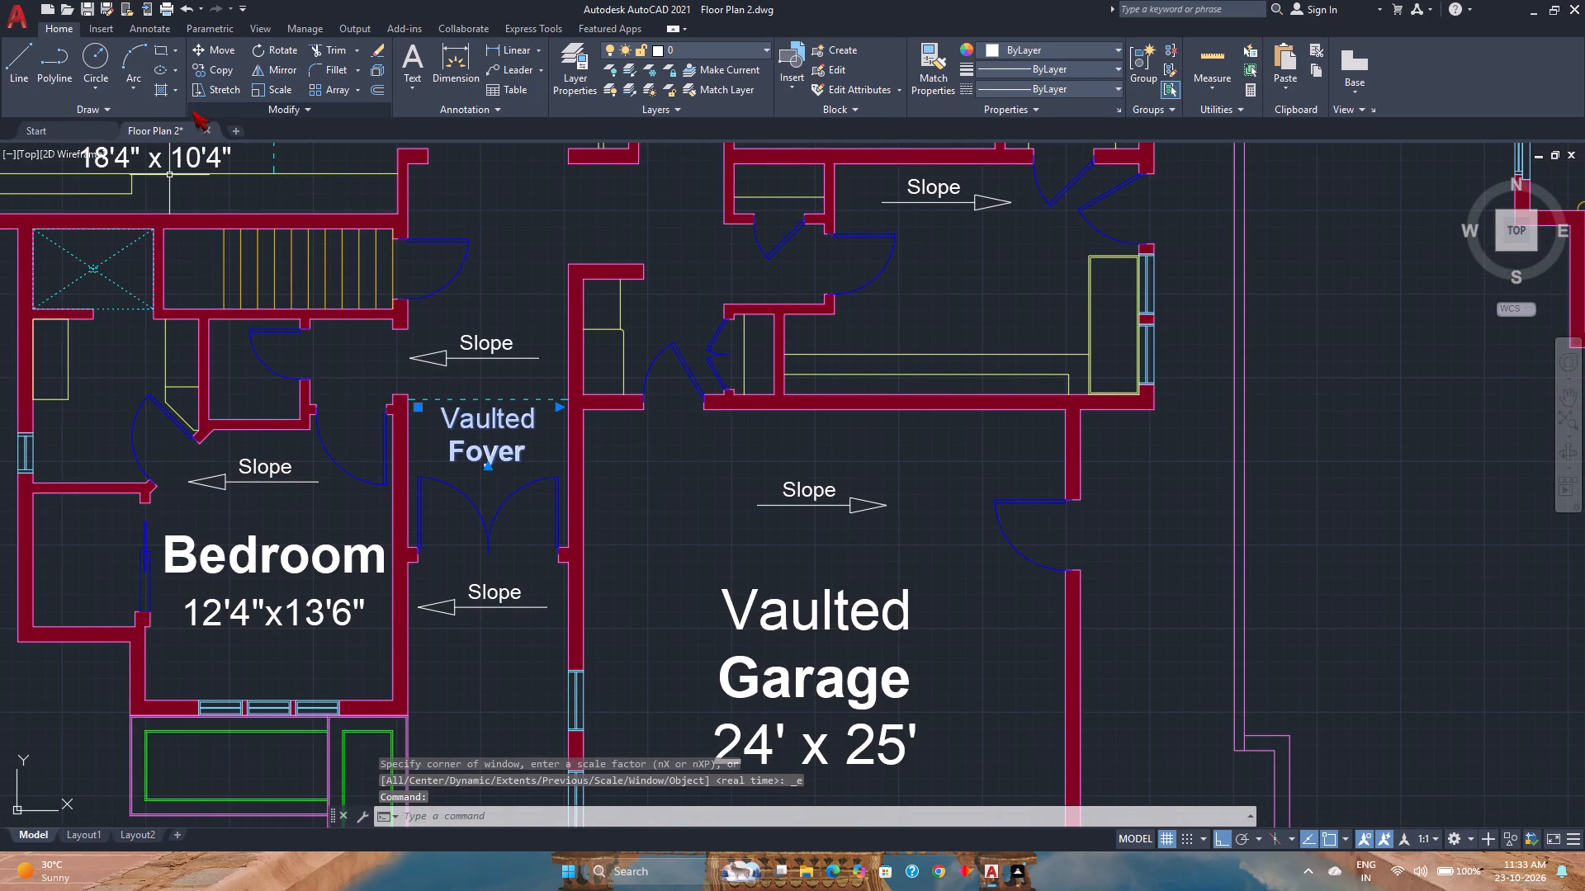
{"action": "left_click", "coordinate": [213, 69]}
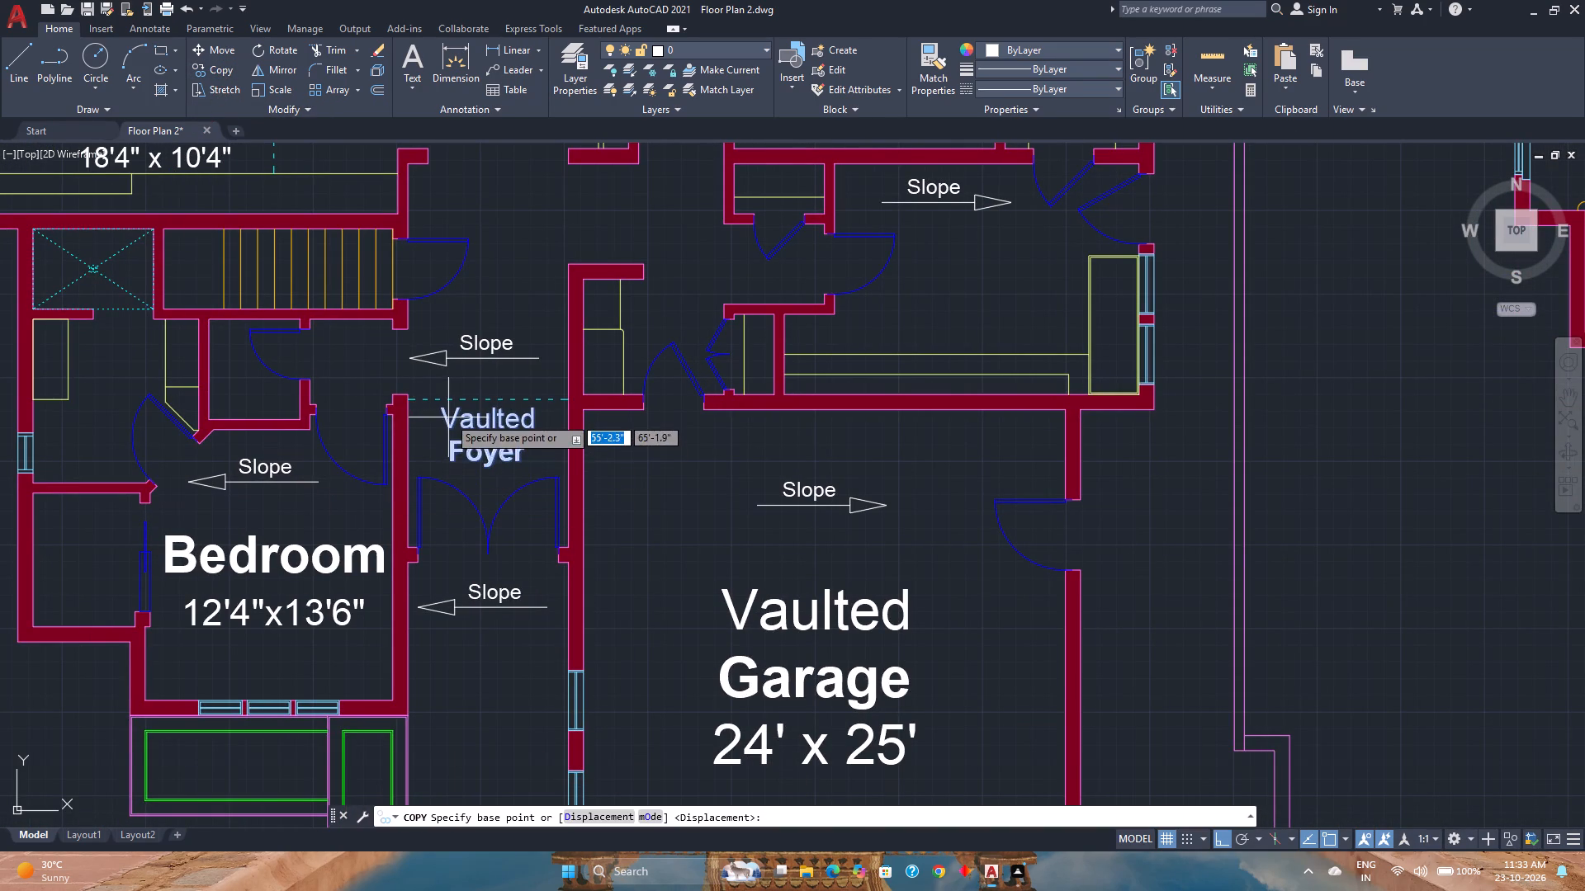
{"action": "left_click", "coordinate": [448, 417]}
{"action": "scroll", "coordinate": [447, 417], "scroll_direction": "down", "scroll_amount": 1}
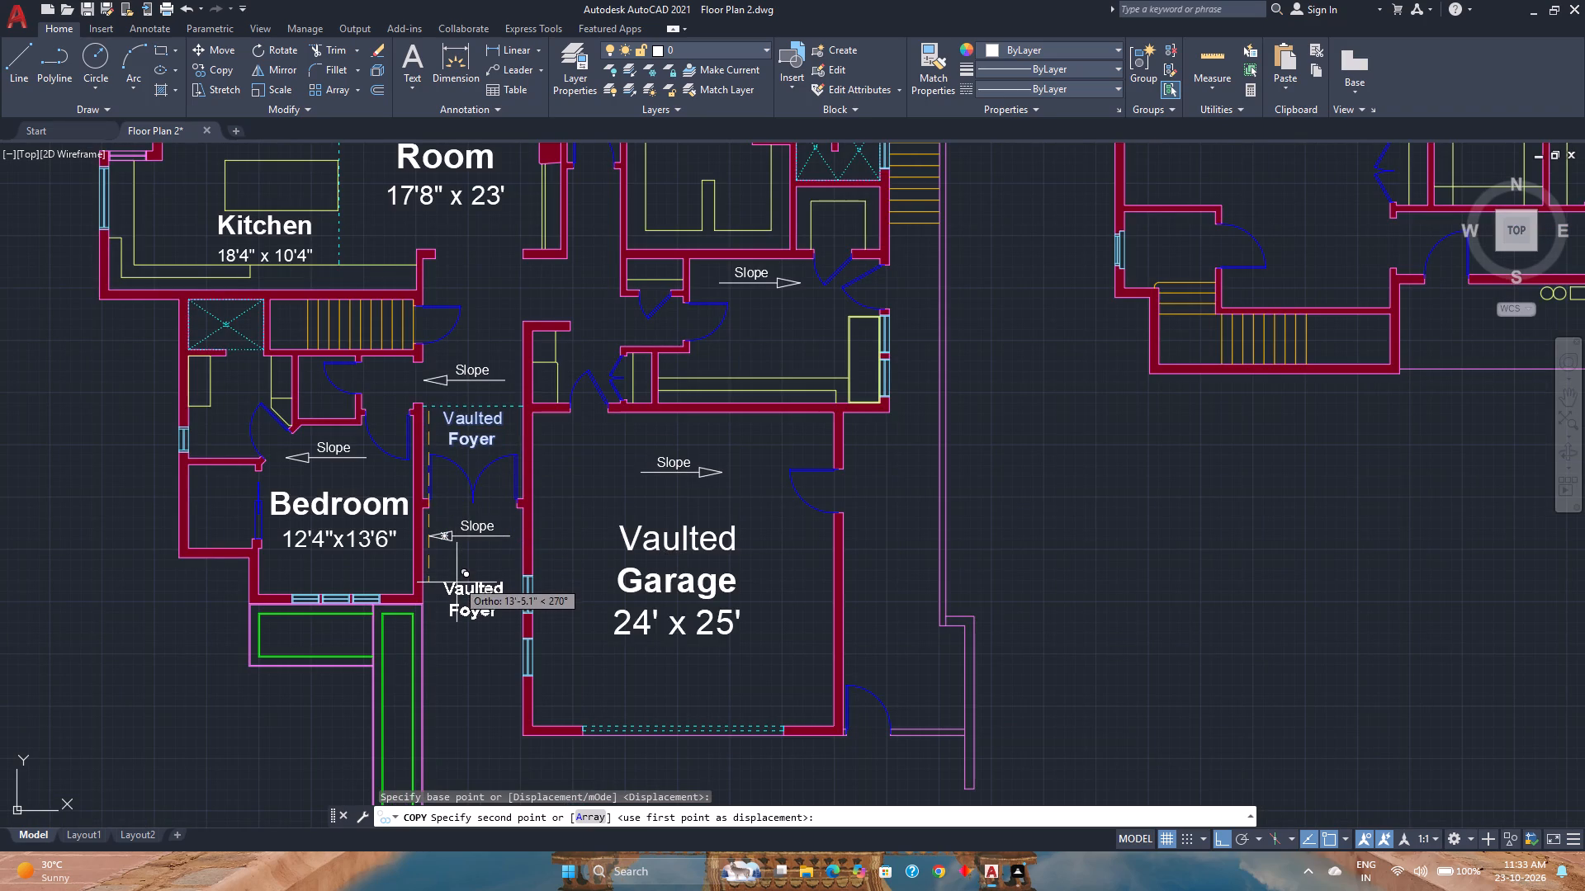
{"action": "left_click", "coordinate": [457, 575]}
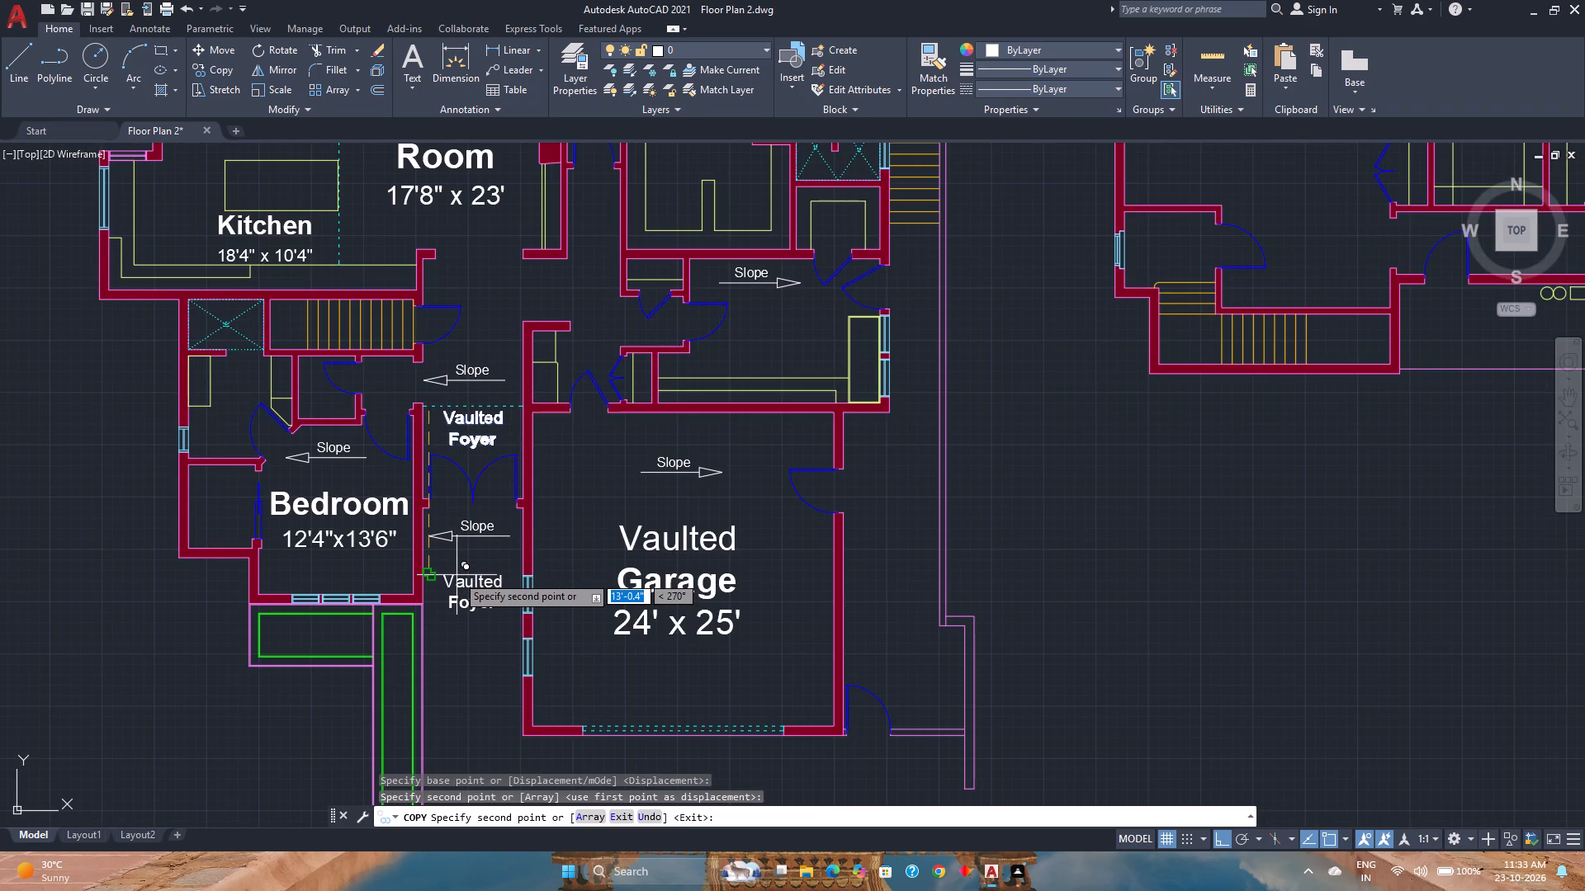
{"action": "key", "text": "Escape"}
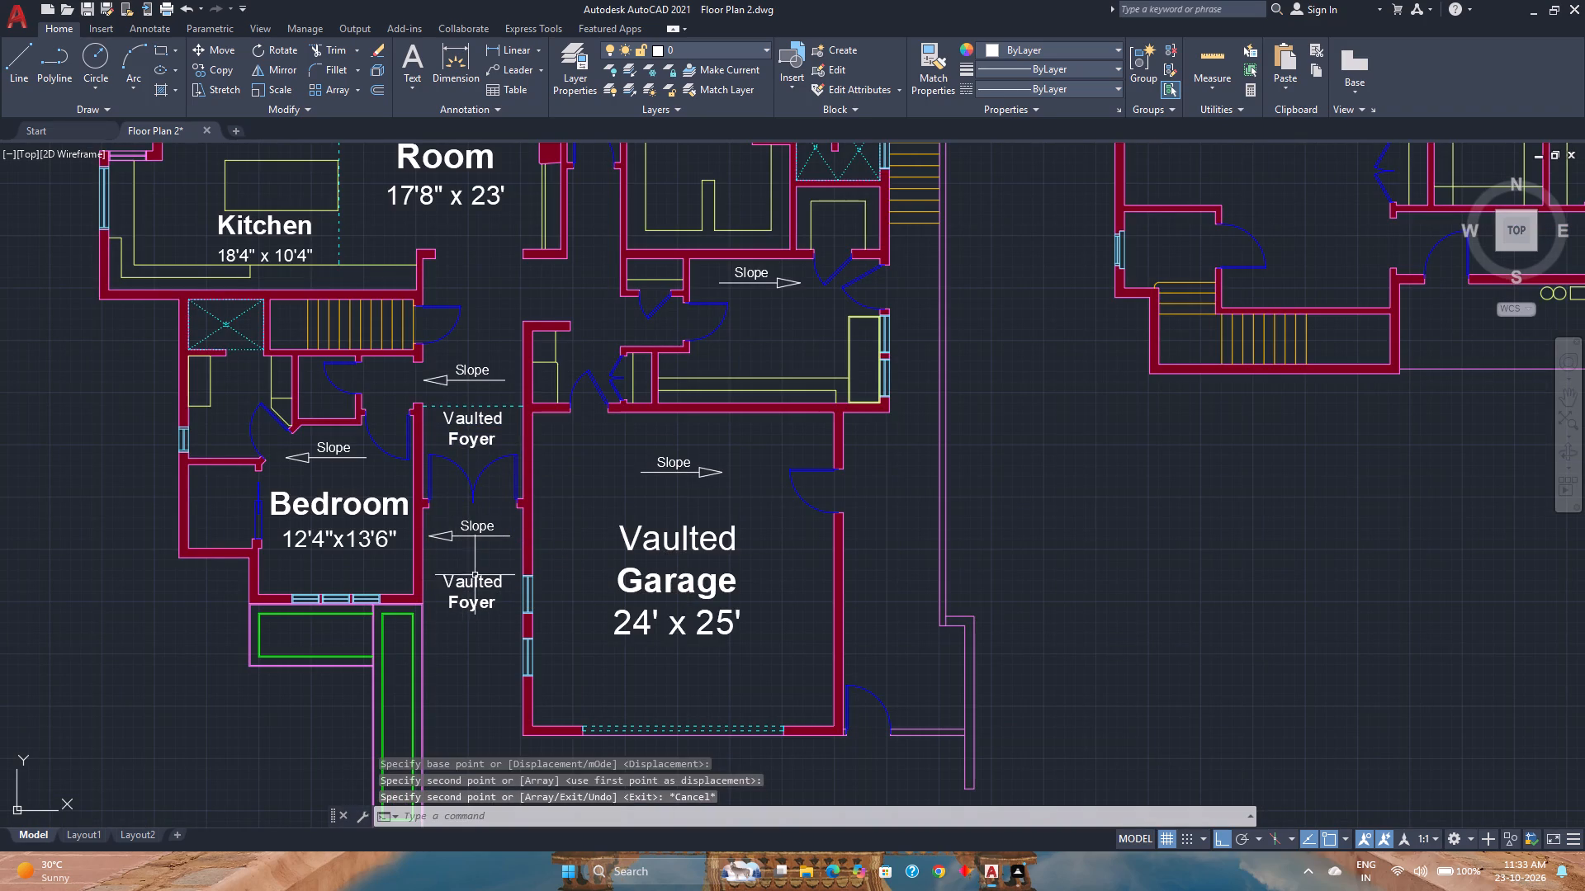
Change the copied label's bold second line to "Porch" and finish editing.
{"action": "double_click", "coordinate": [470, 584]}
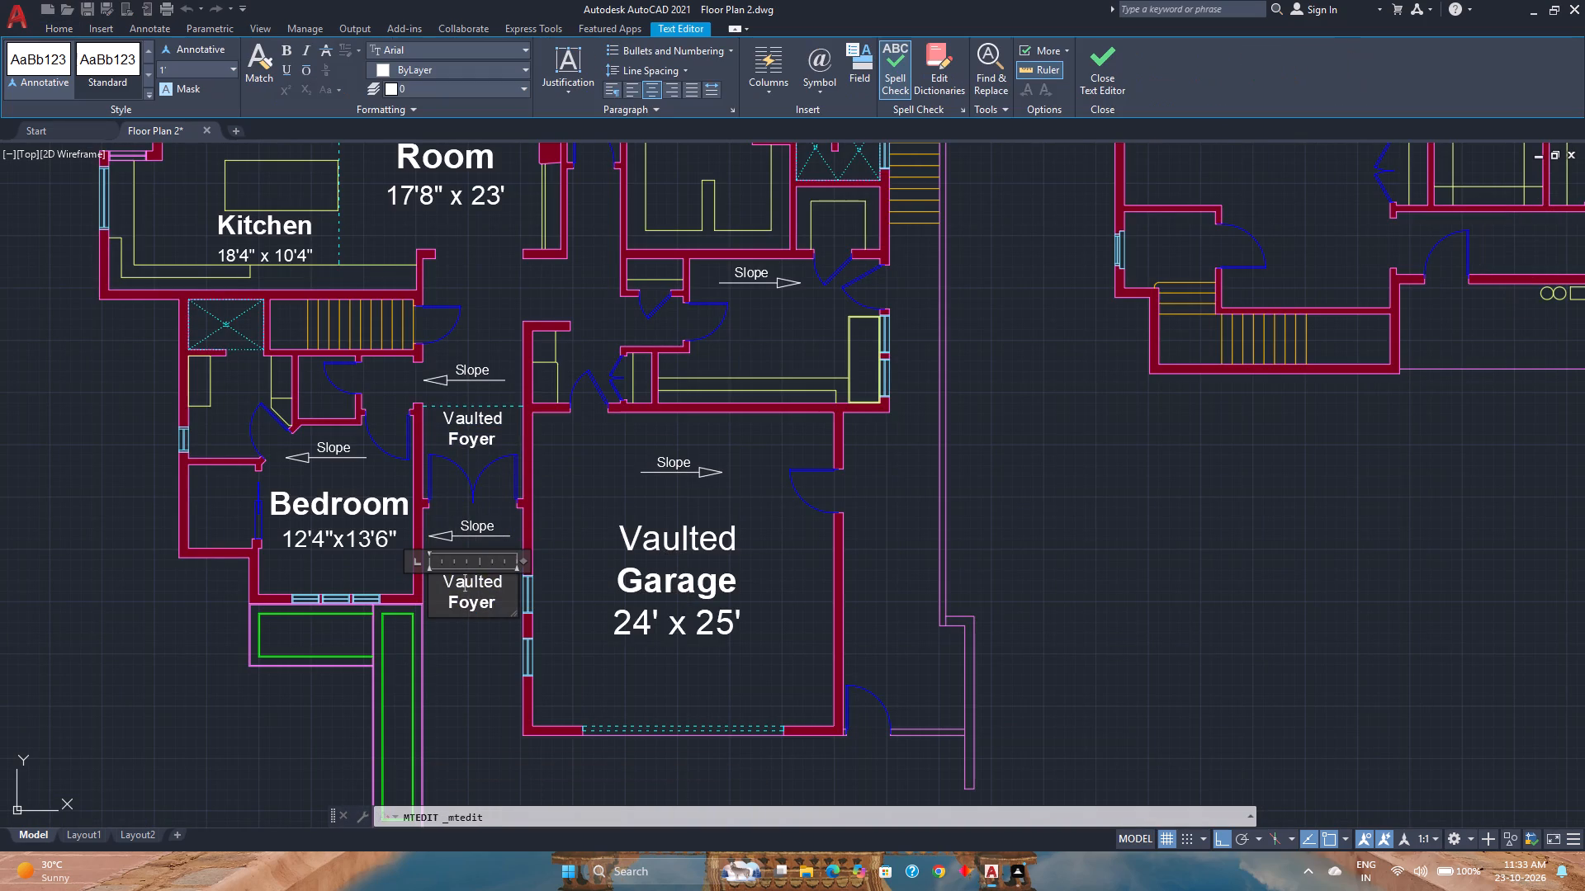
{"action": "left_click", "coordinate": [496, 601]}
{"action": "key", "text": "BackSpace"}
{"action": "key", "text": "BackSpace"}
{"action": "key", "text": "BackSpace"}
{"action": "key", "text": "BackSpace"}
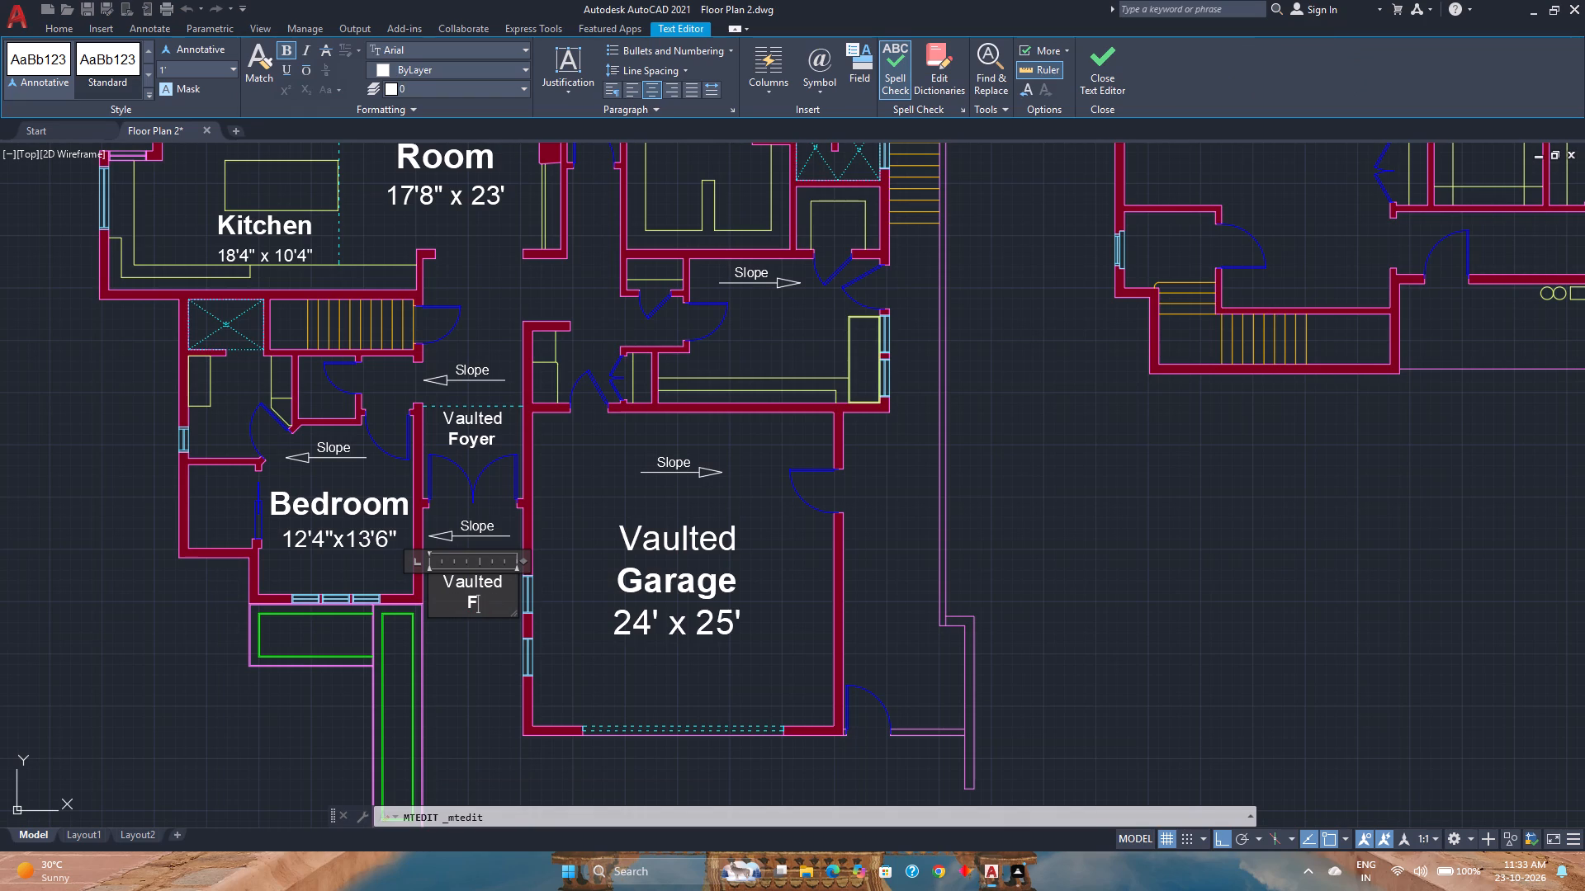
{"action": "key", "text": "BackSpace"}
{"action": "type", "text": "Porch"}
{"action": "key", "text": "Escape"}
{"action": "left_click", "coordinate": [828, 434]}
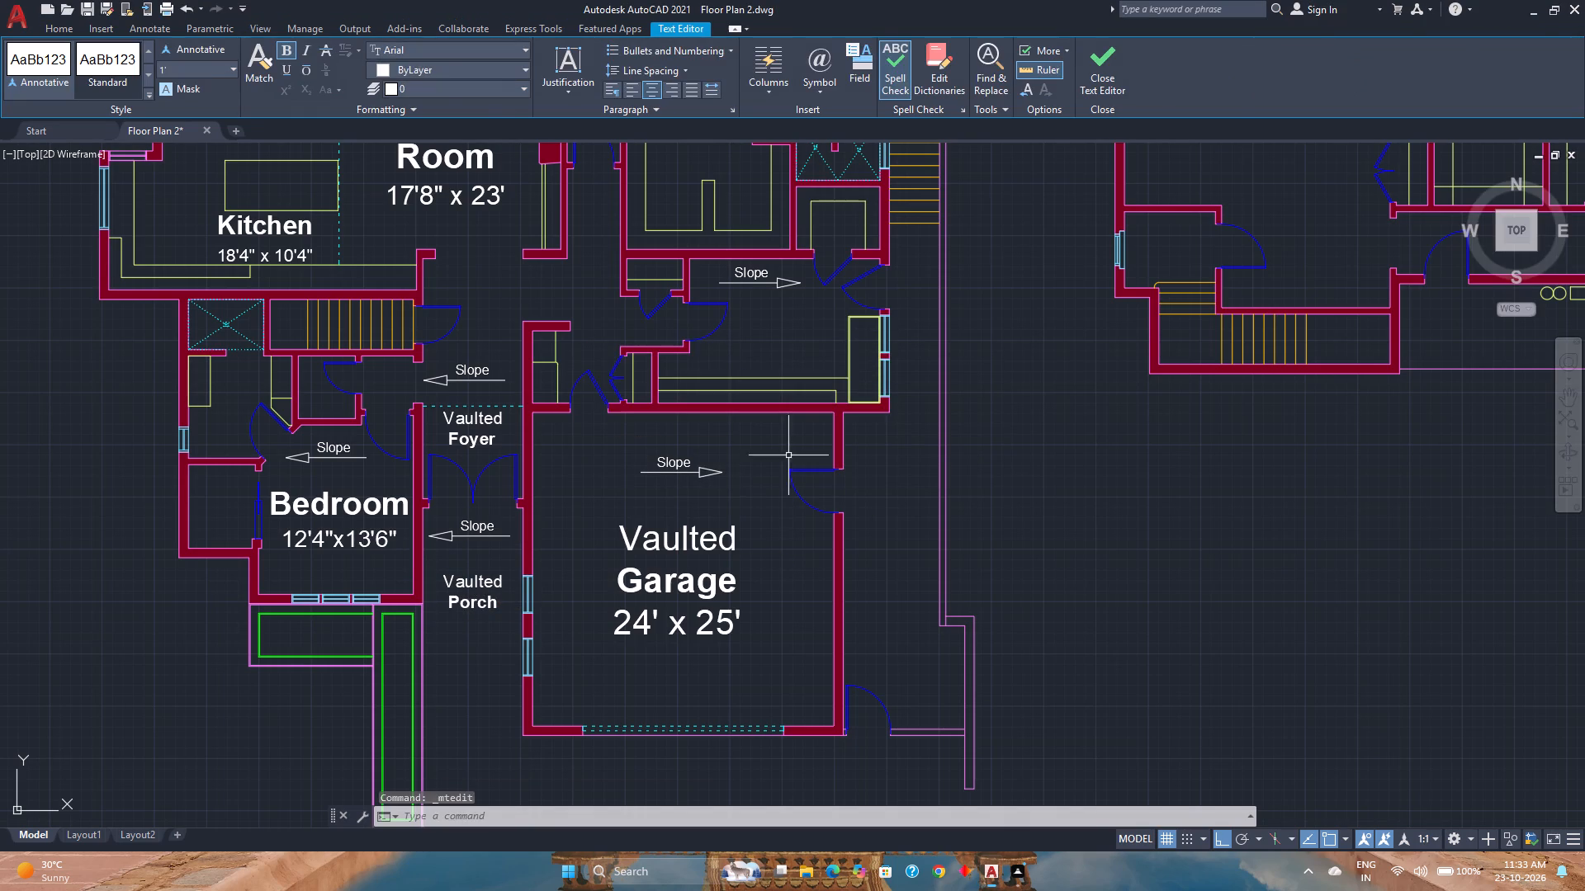
Save the drawing.
{"action": "key", "text": "ctrl+s"}
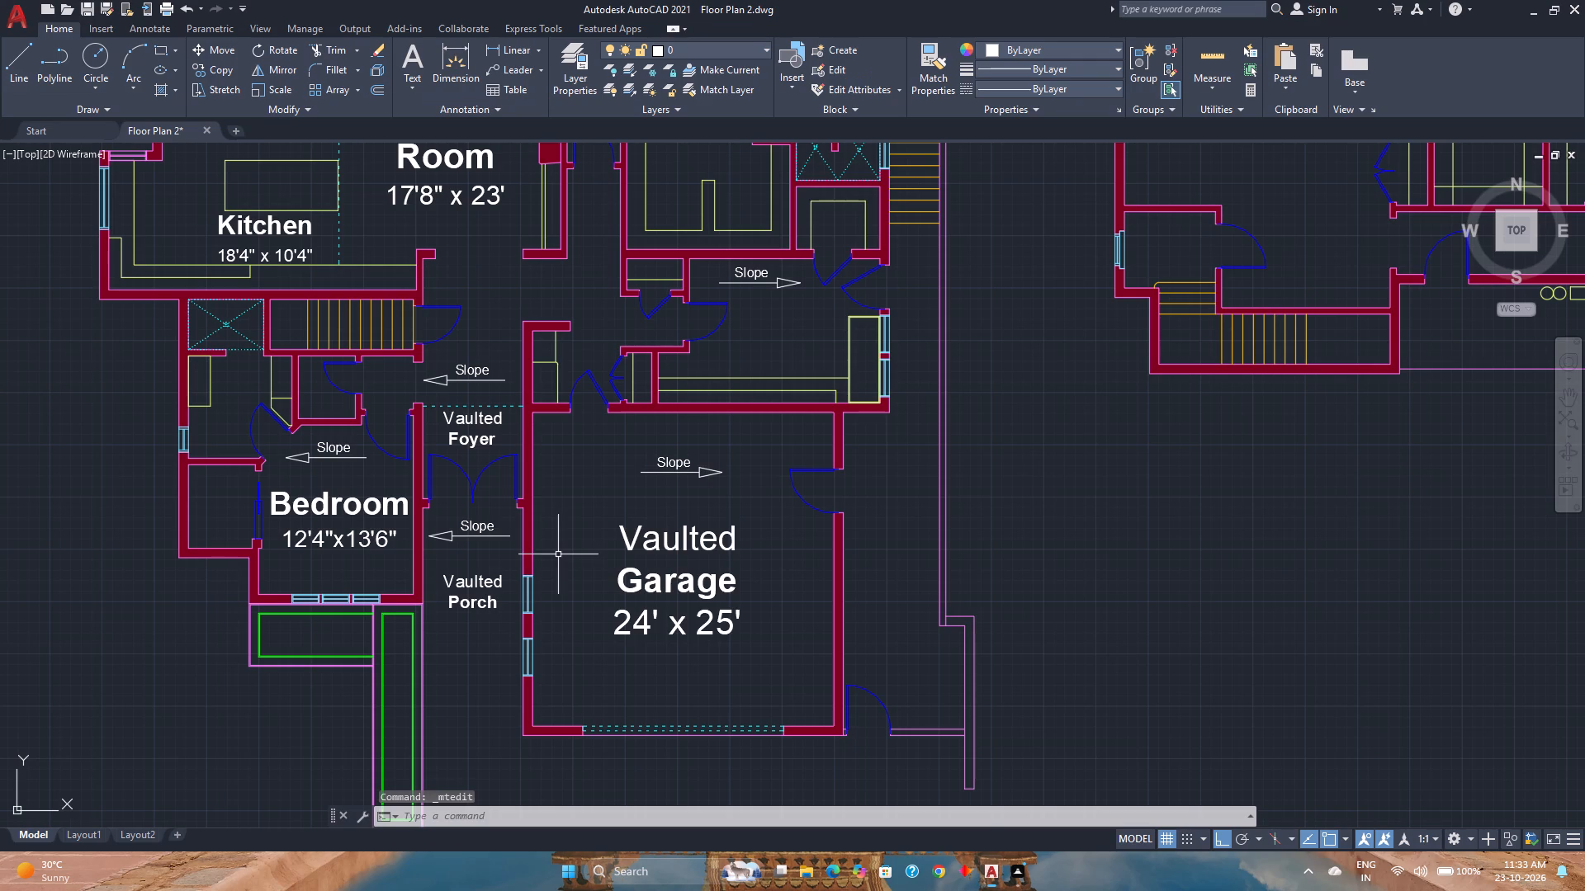
With Ortho off, copy the "Vaulted Porch" label into the room north of the garage, between its door and the east counter.
{"action": "scroll", "coordinate": [558, 554], "scroll_direction": "down", "scroll_amount": 2}
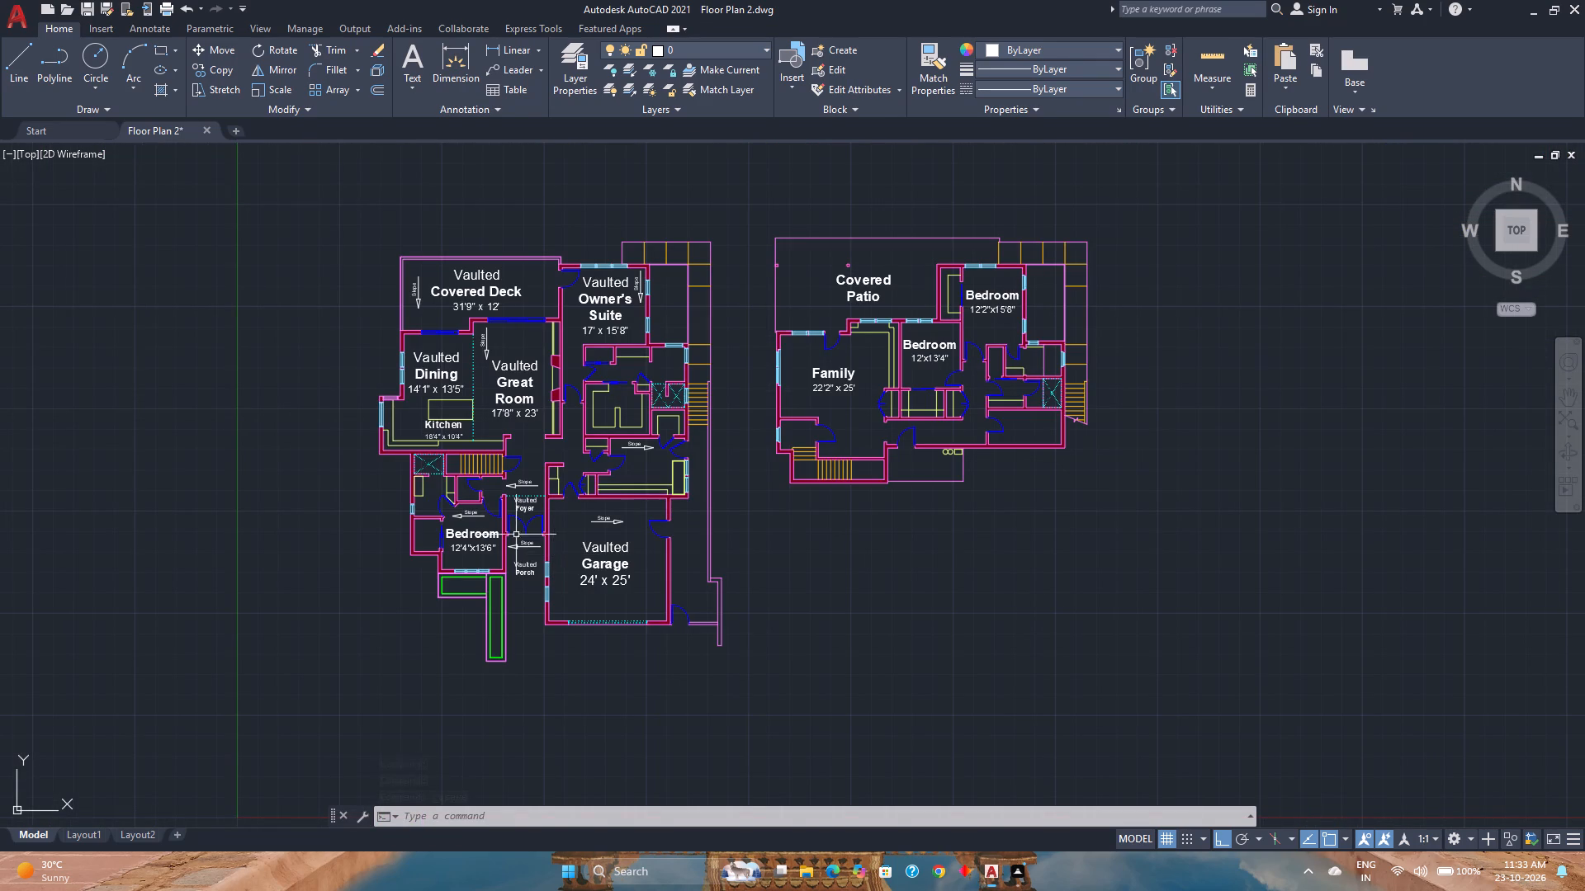
{"action": "scroll", "coordinate": [560, 557], "scroll_direction": "up", "scroll_amount": 2}
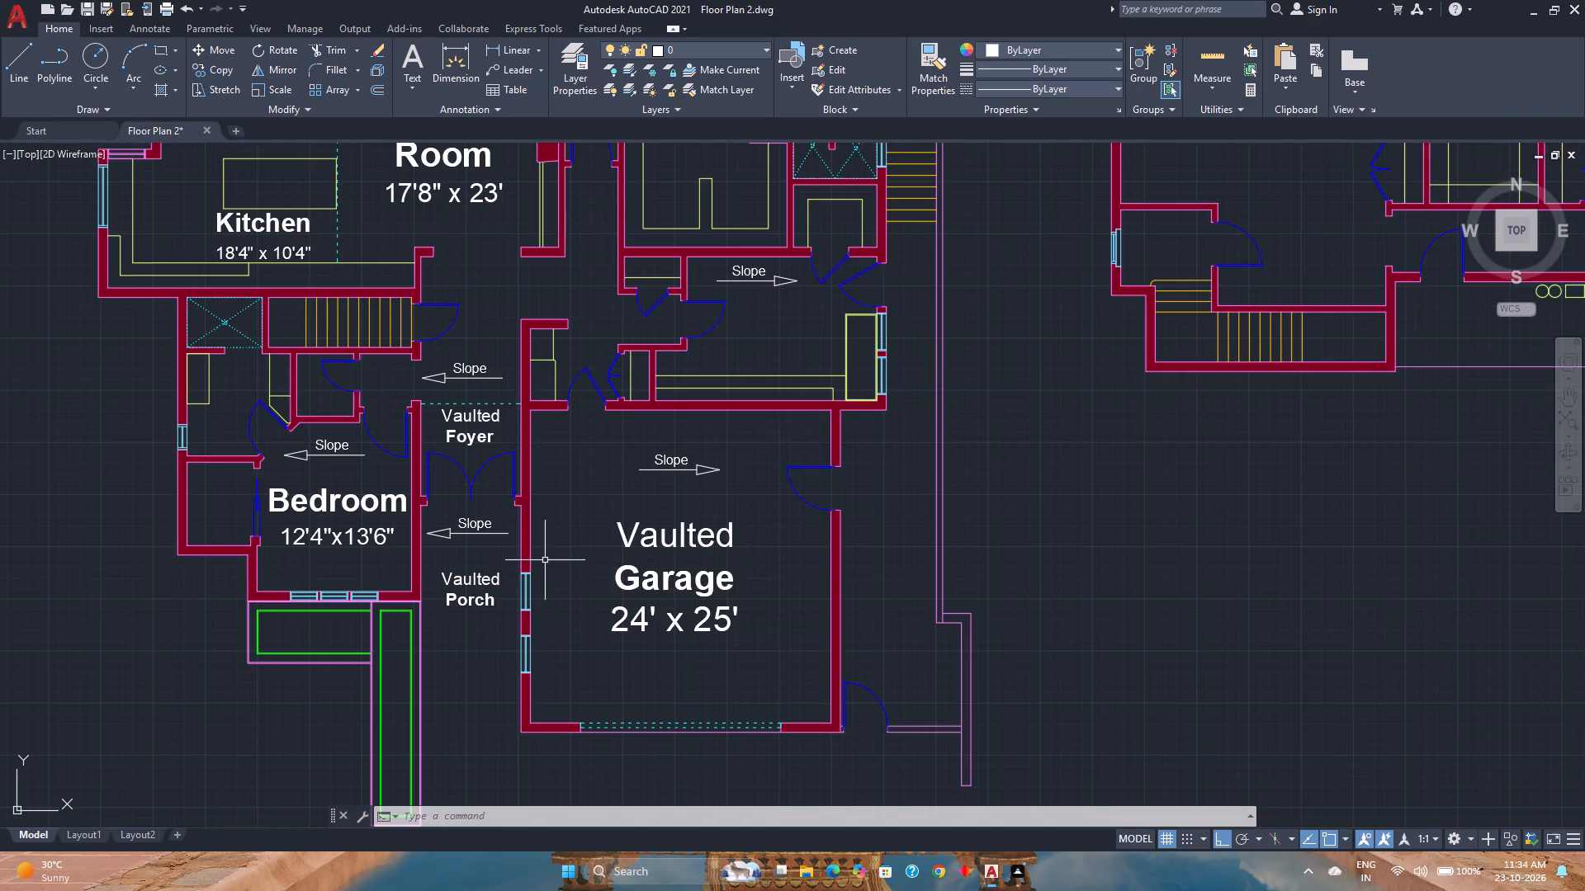
{"action": "left_click", "coordinate": [488, 577]}
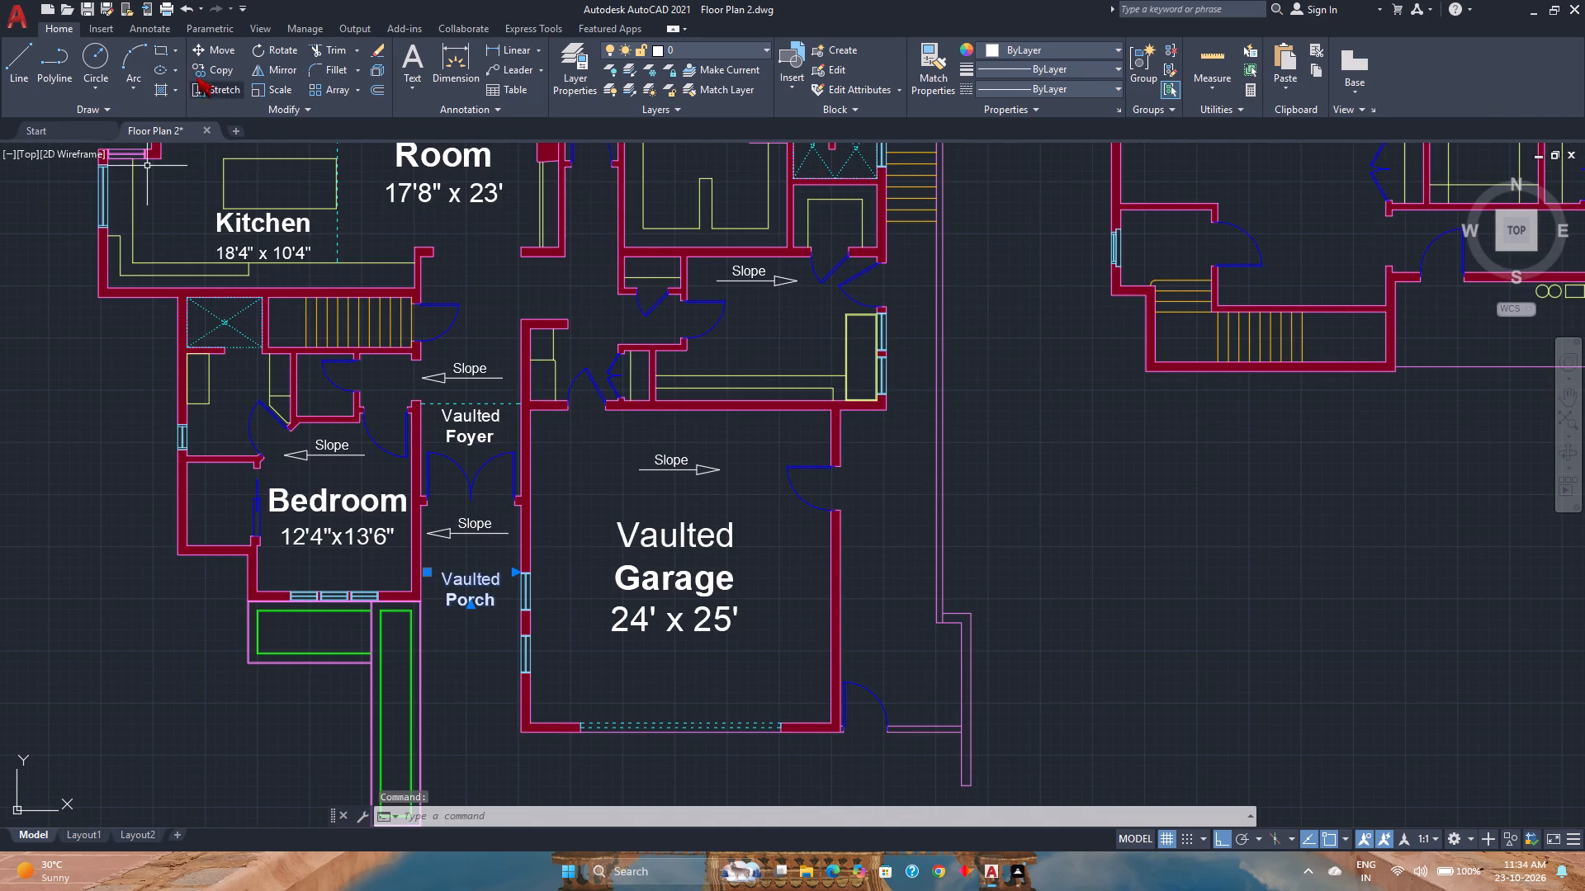
{"action": "left_click", "coordinate": [197, 73]}
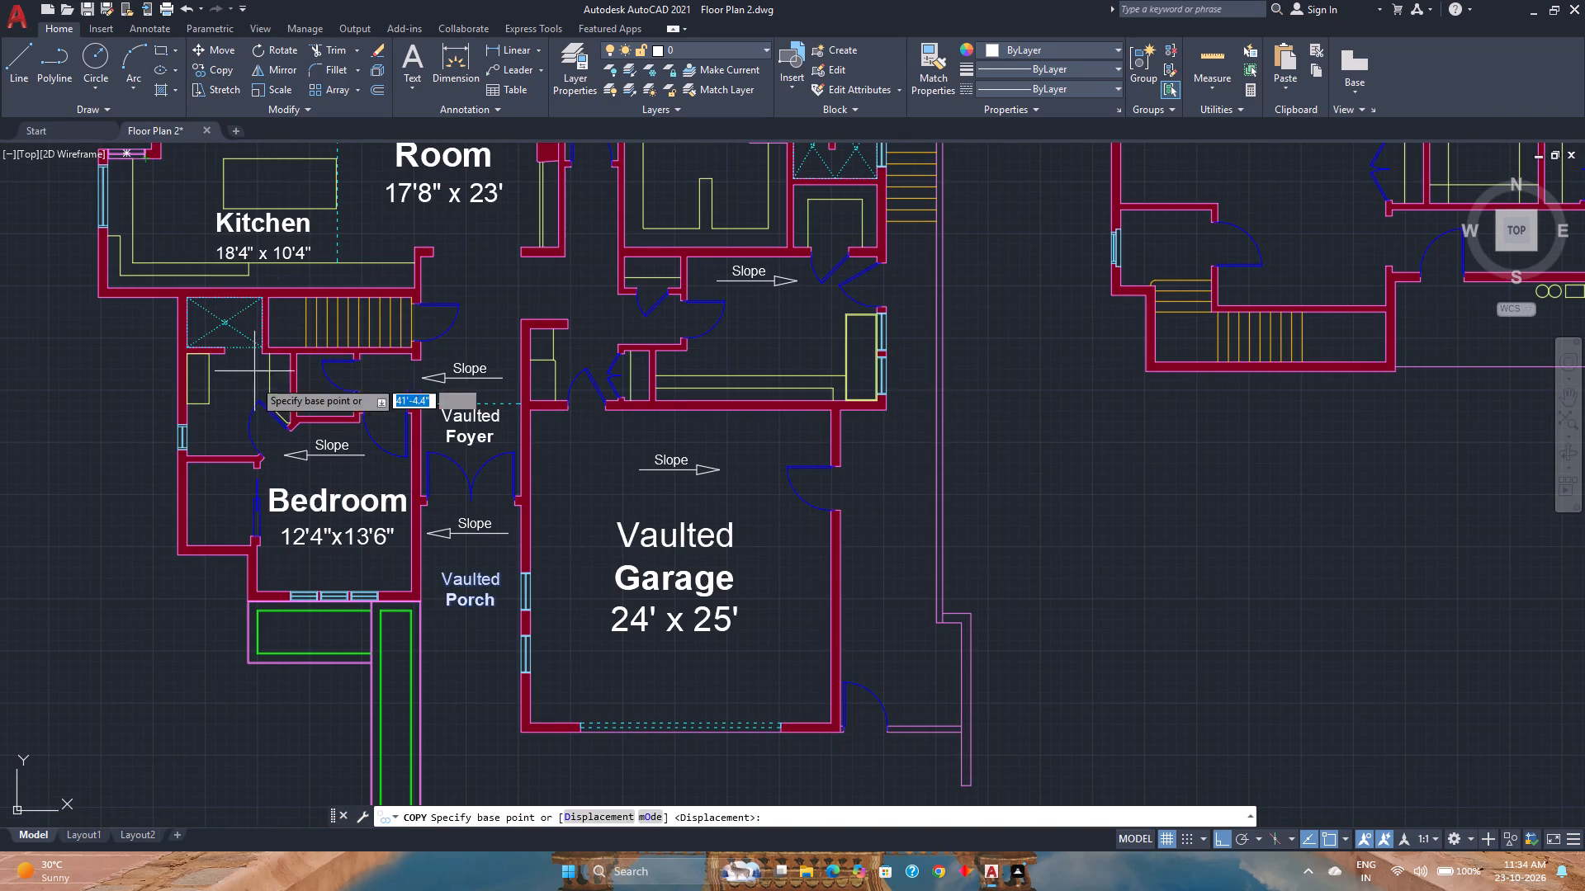
{"action": "left_click", "coordinate": [440, 573]}
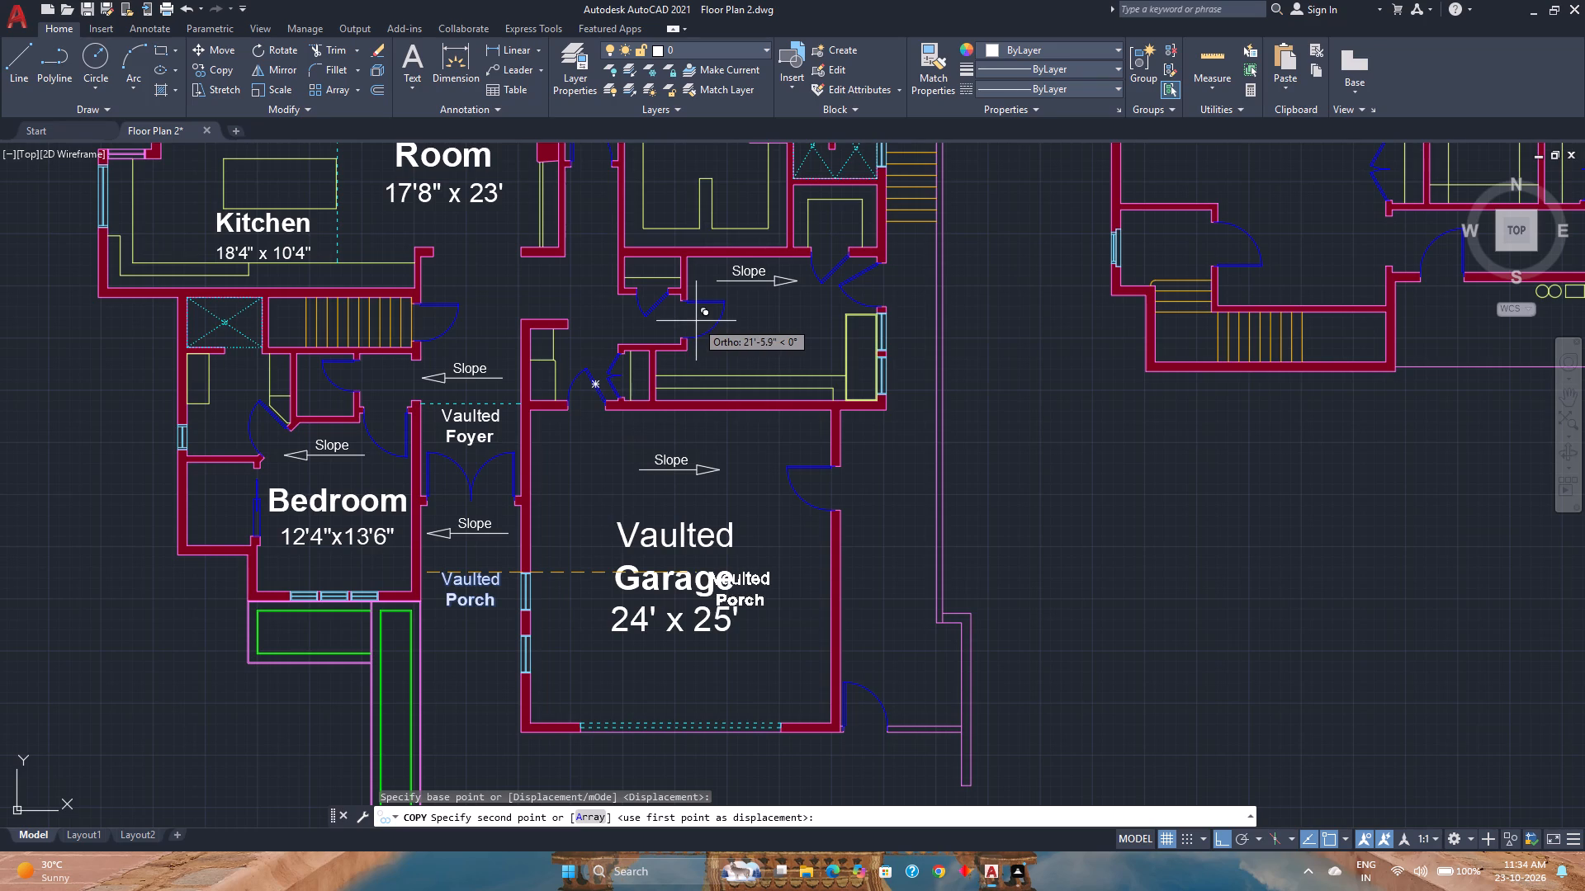
{"action": "key", "text": "F8"}
{"action": "scroll", "coordinate": [709, 332], "scroll_direction": "up", "scroll_amount": 3}
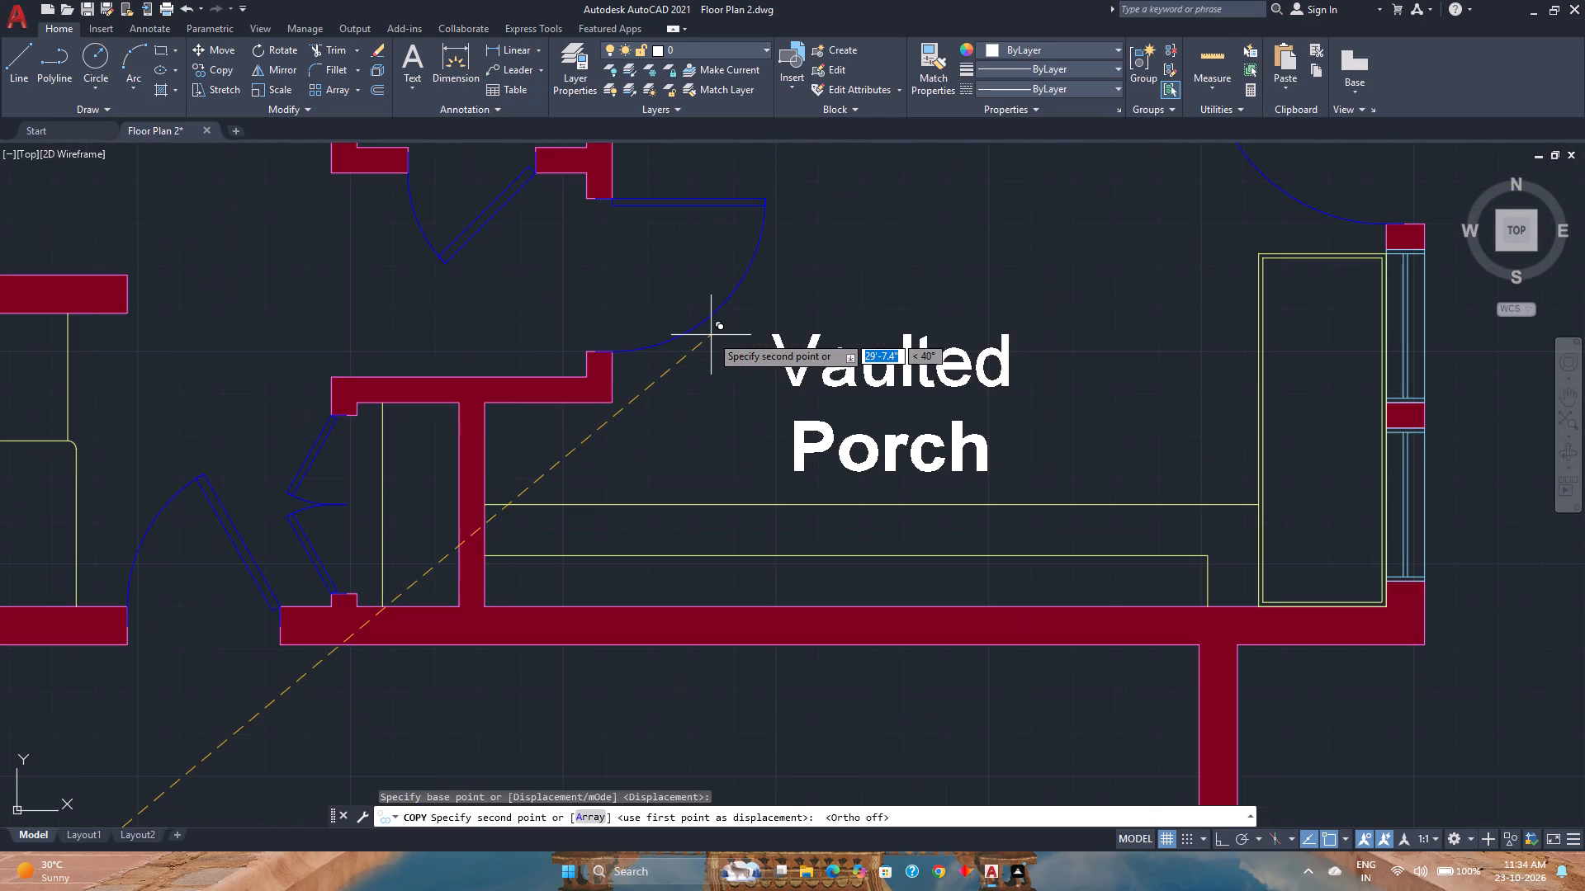
{"action": "left_click", "coordinate": [707, 252]}
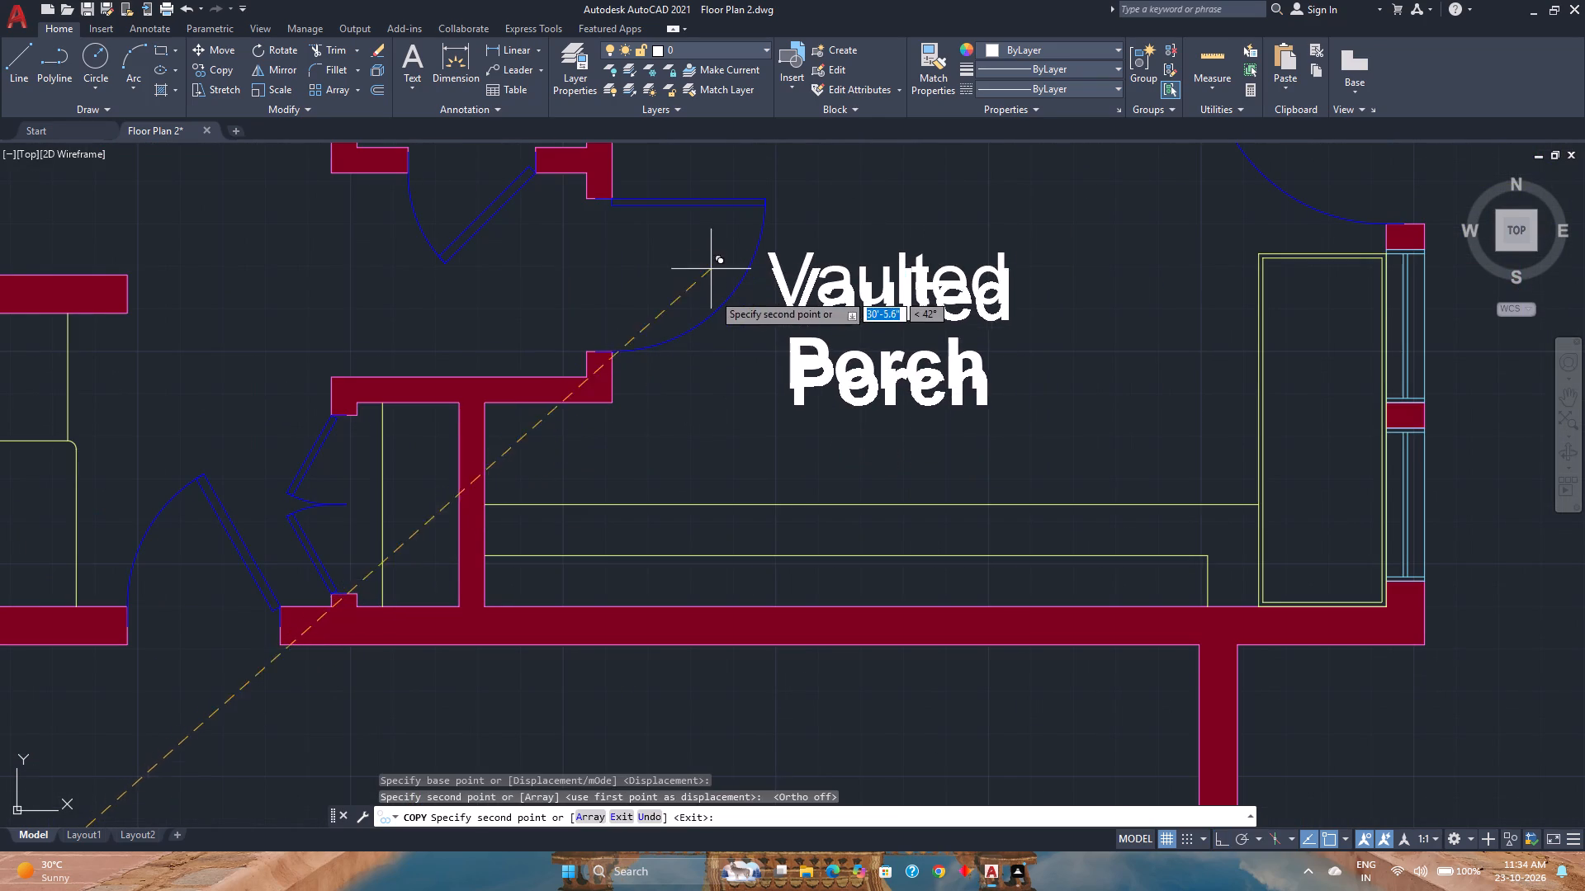
{"action": "key", "text": "Escape"}
Widen the copied label's text frame eastward until it nearly reaches the counter along the windows.
{"action": "left_click", "coordinate": [830, 283]}
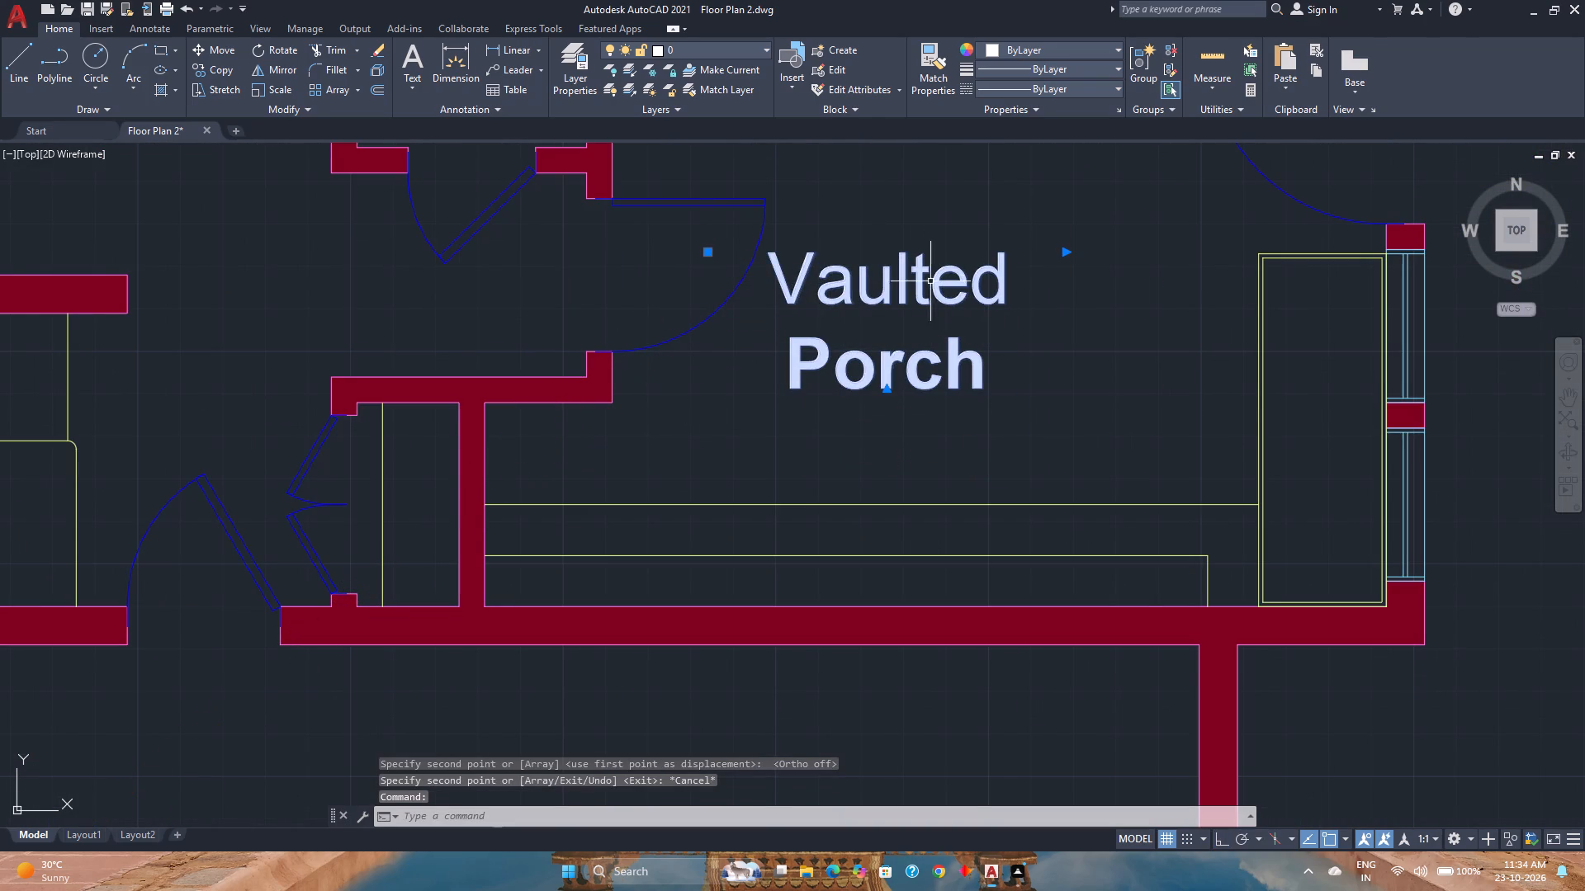
{"action": "left_click", "coordinate": [1067, 251]}
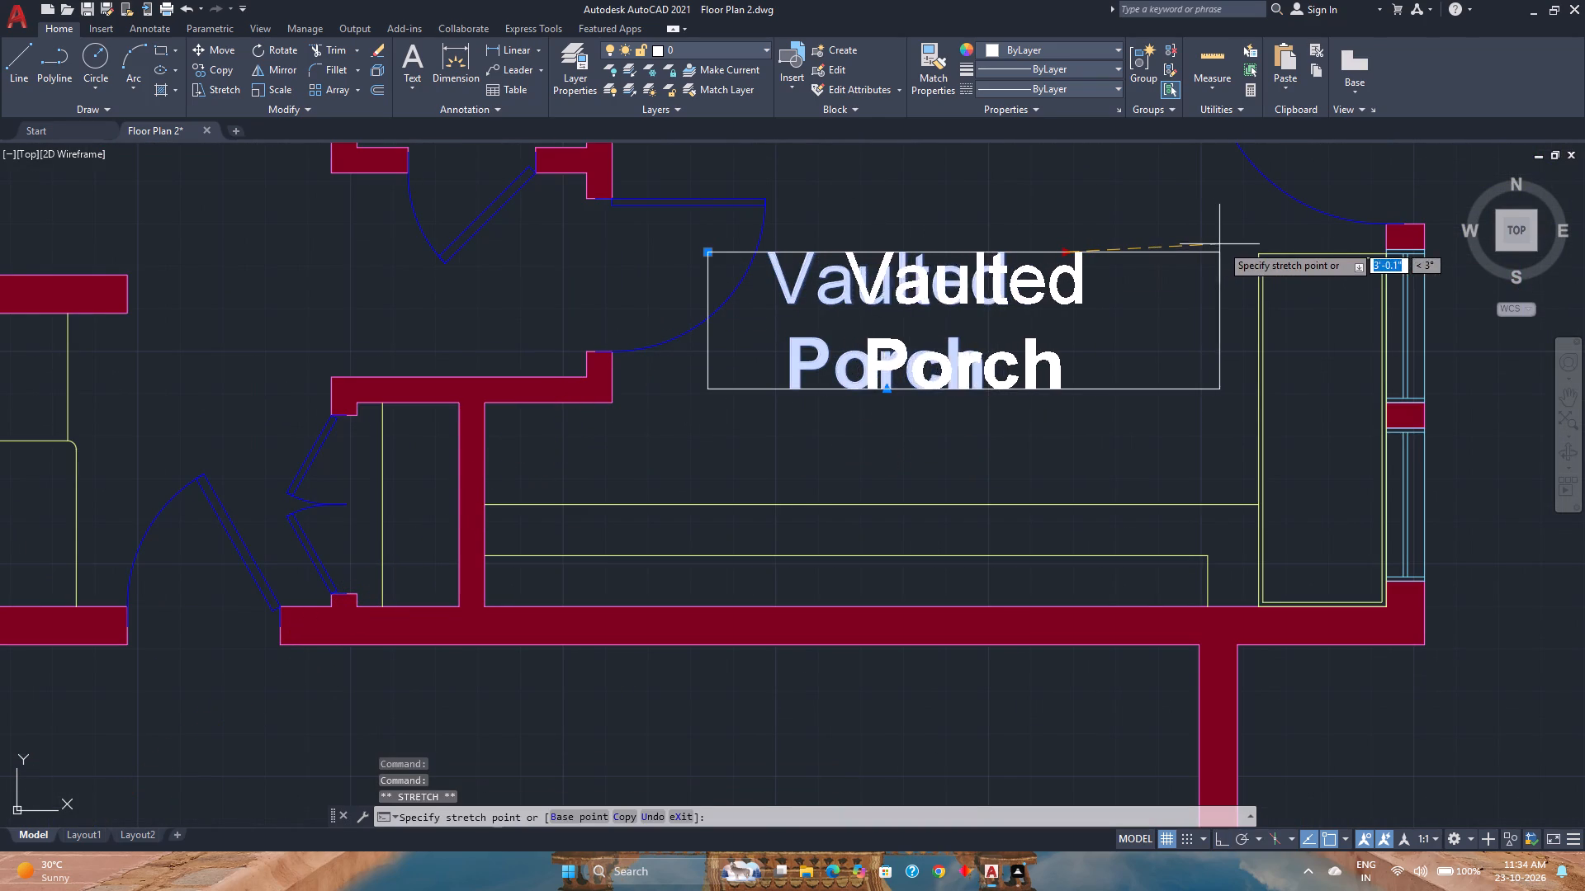
{"action": "left_click", "coordinate": [1252, 243]}
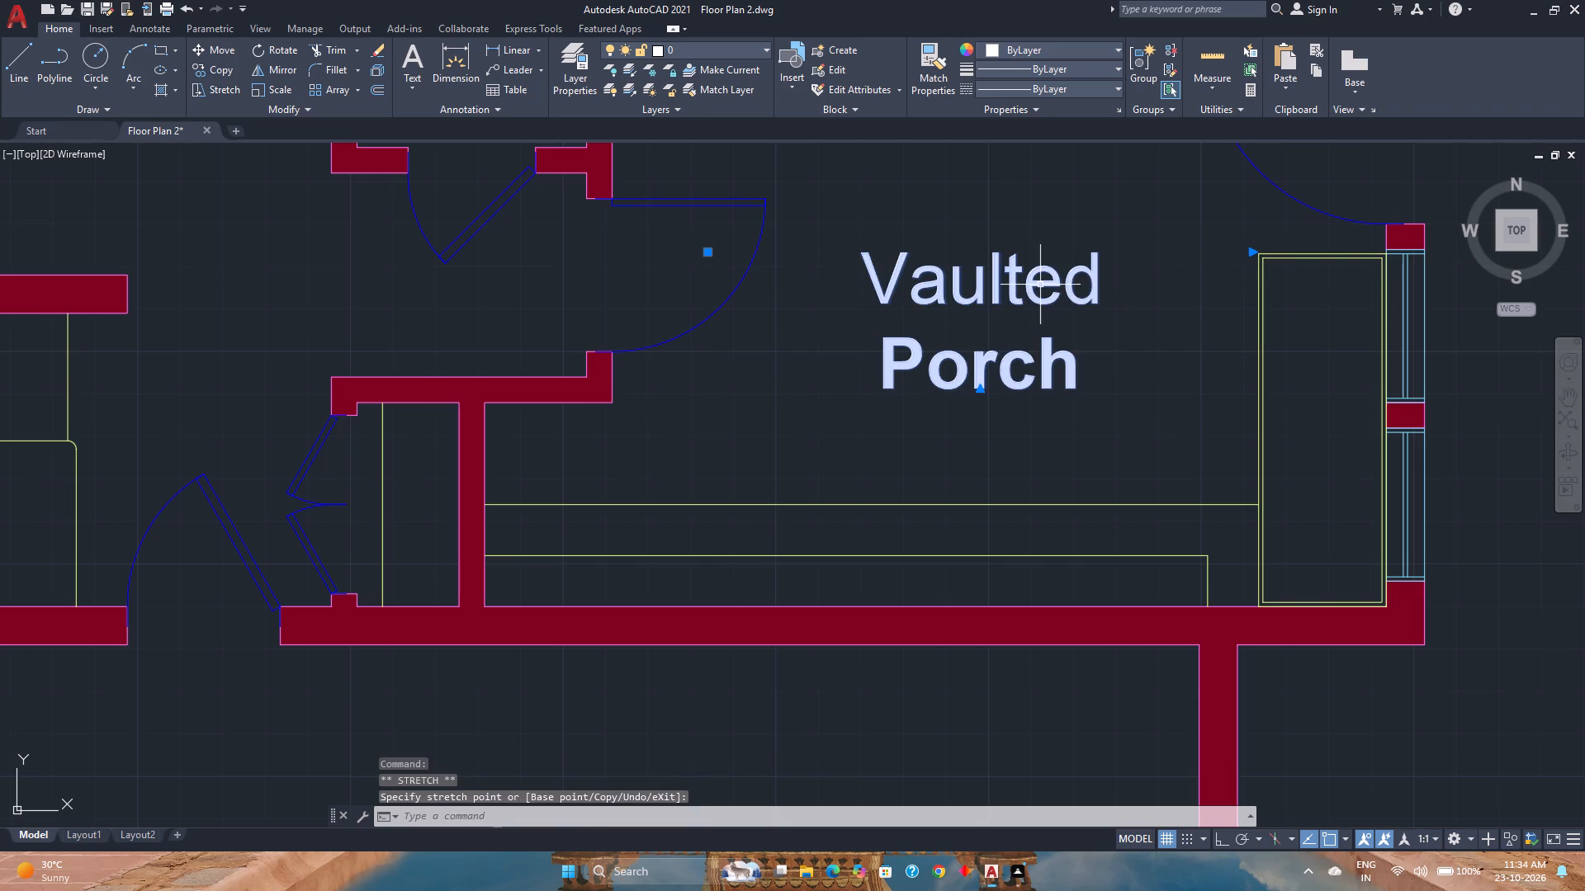
Replace the bold second line of the label north of the garage with "Hobby/Utility".
{"action": "double_click", "coordinate": [1015, 285]}
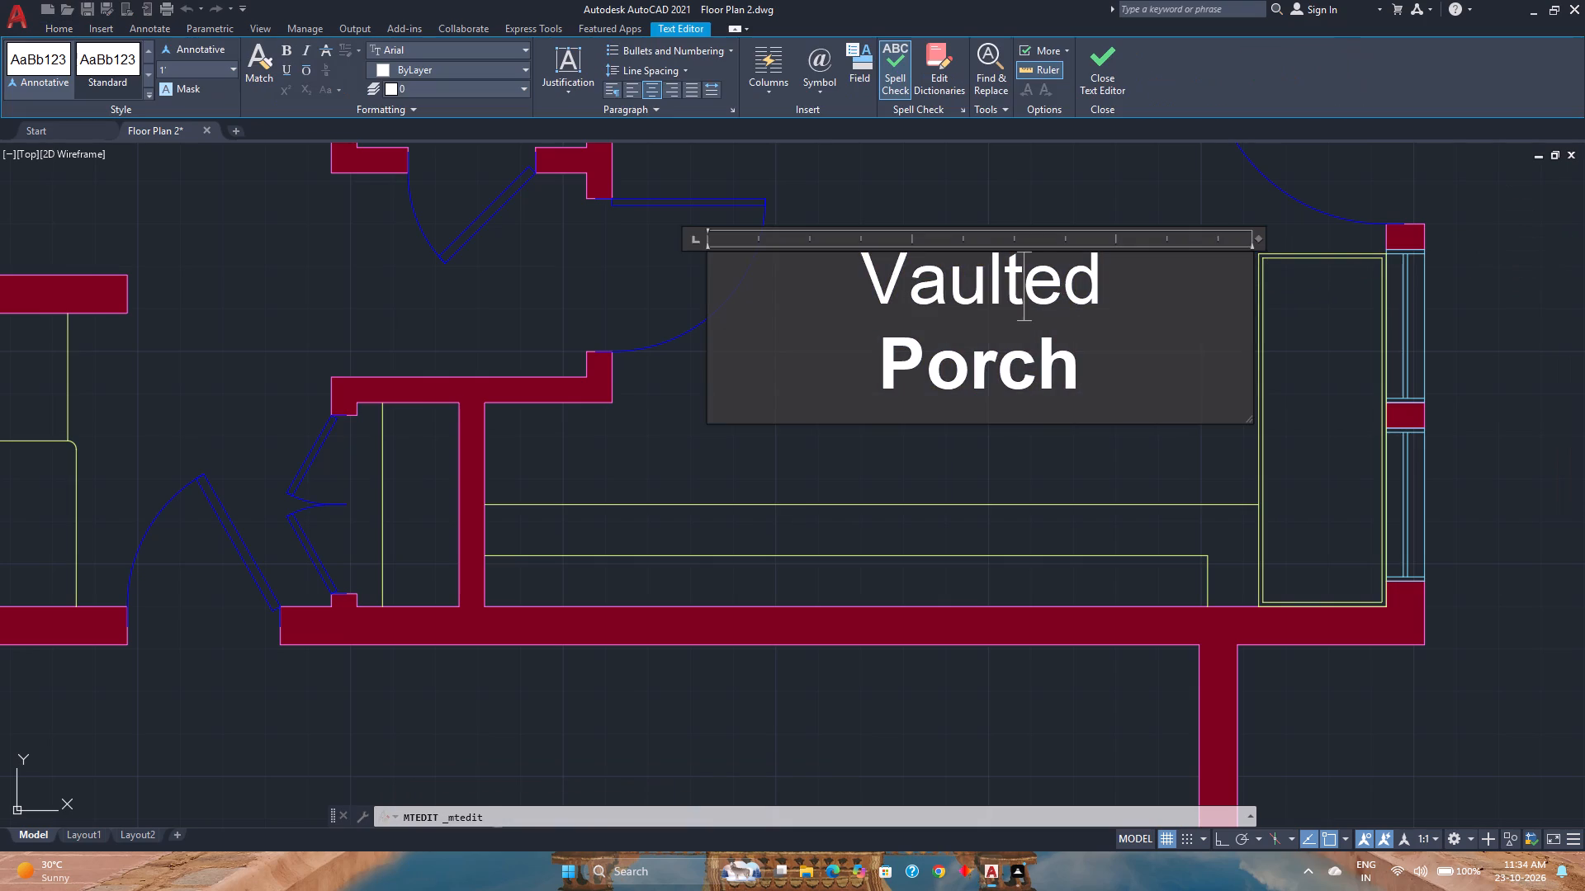
{"action": "left_click", "coordinate": [1082, 379]}
{"action": "key", "text": "BackSpace"}
{"action": "key", "text": "BackSpace"}
{"action": "key", "text": "BackSpace"}
{"action": "key", "text": "BackSpace"}
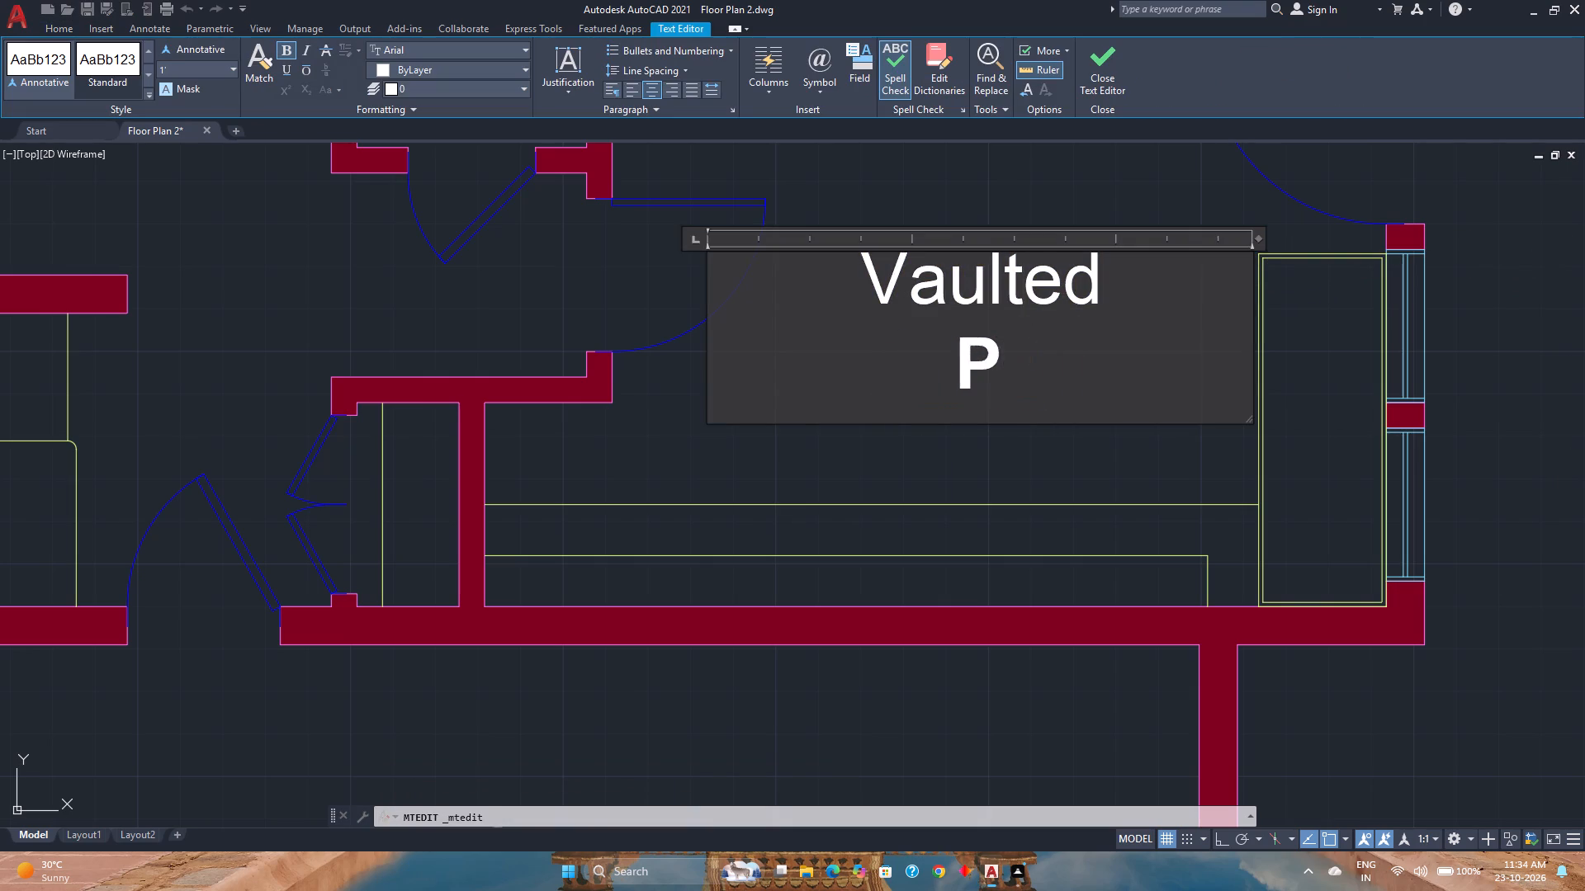
{"action": "key", "text": "BackSpace"}
{"action": "key", "text": "BackSpace"}
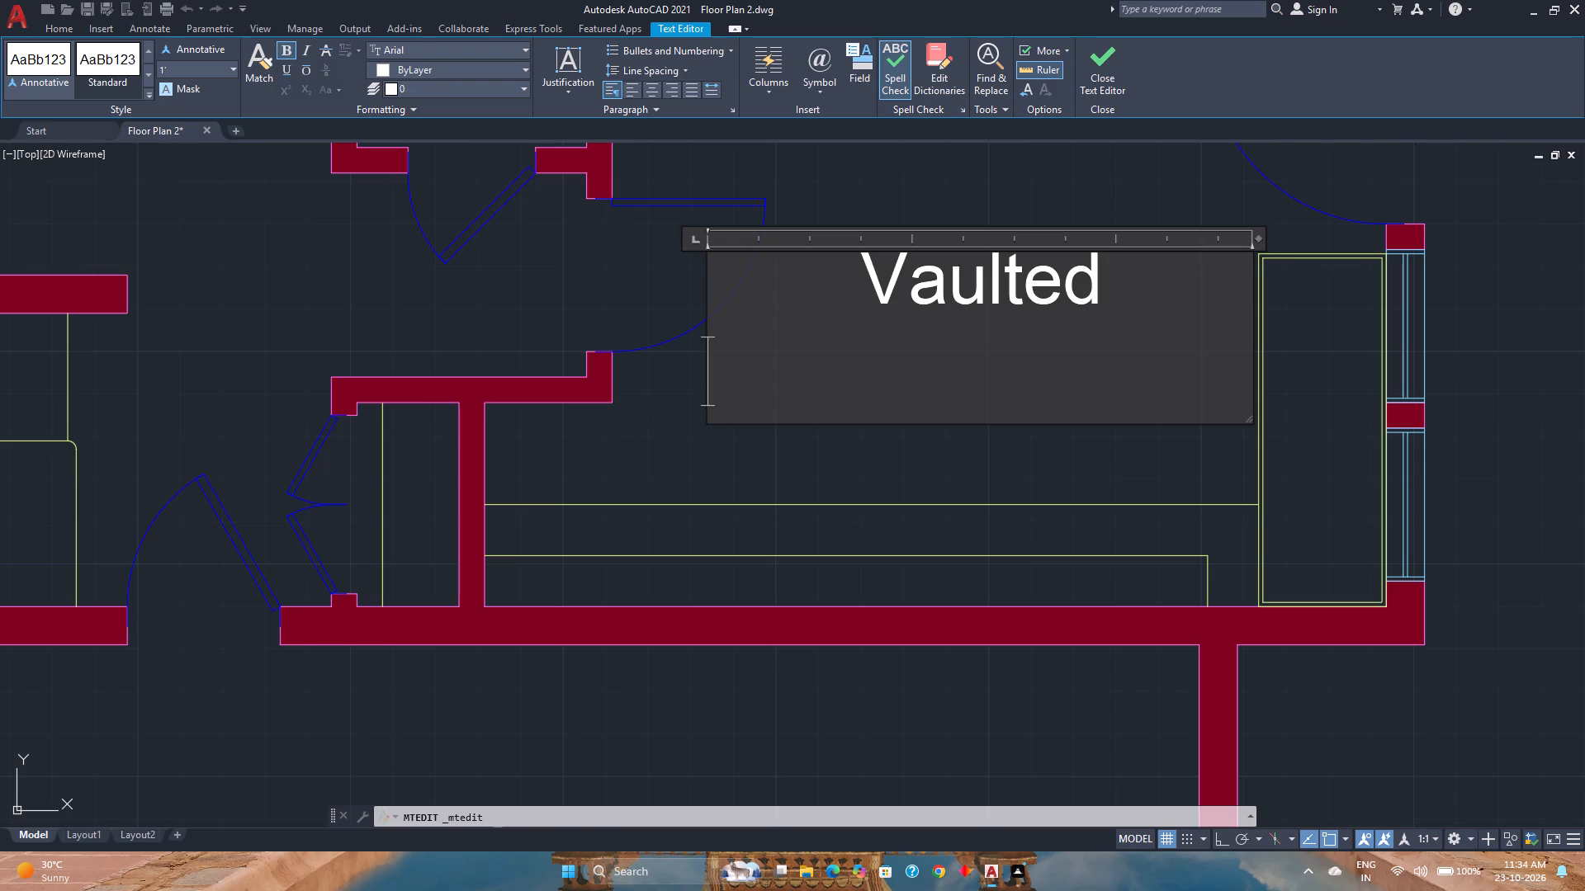
{"action": "type", "text": "Hobbu"}
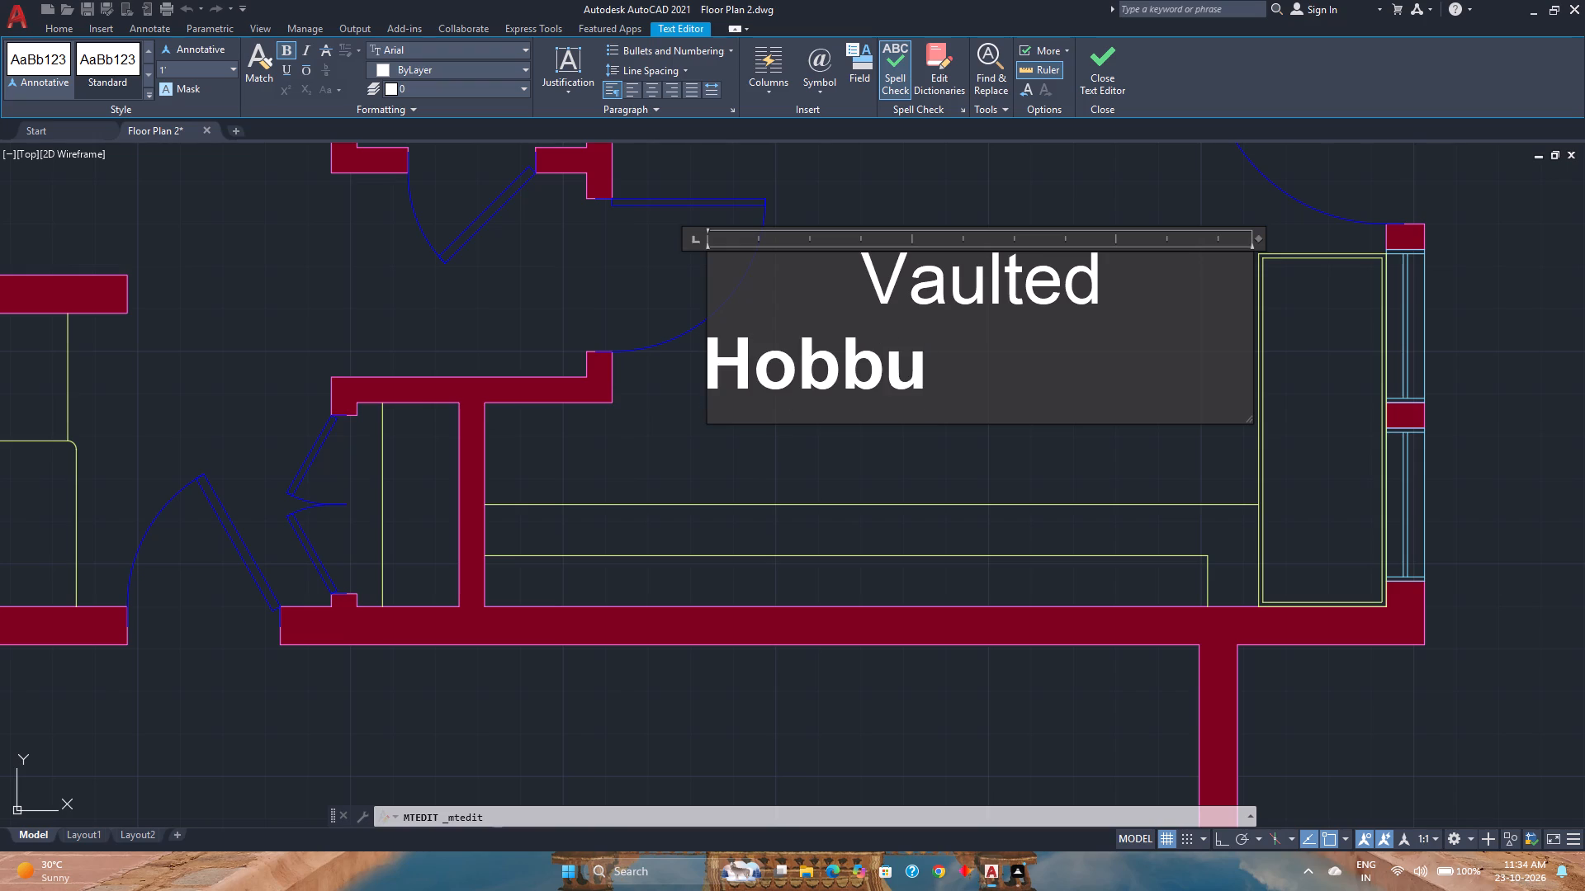
{"action": "key", "text": "BackSpace"}
{"action": "key", "text": "y"}
{"action": "key", "text": "slash"}
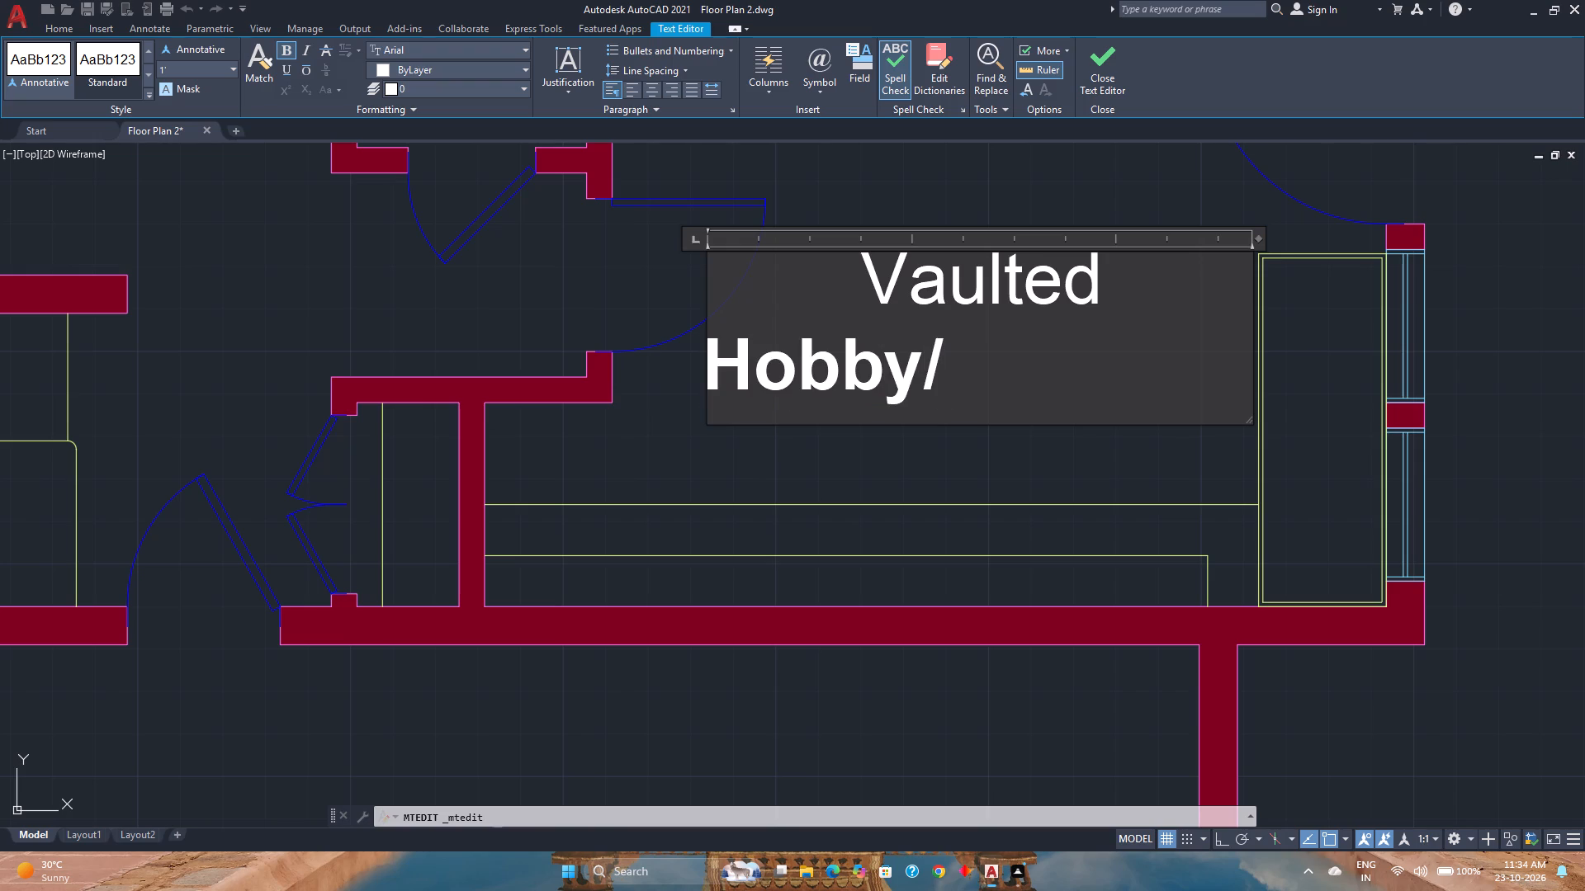
{"action": "type", "text": "Utility"}
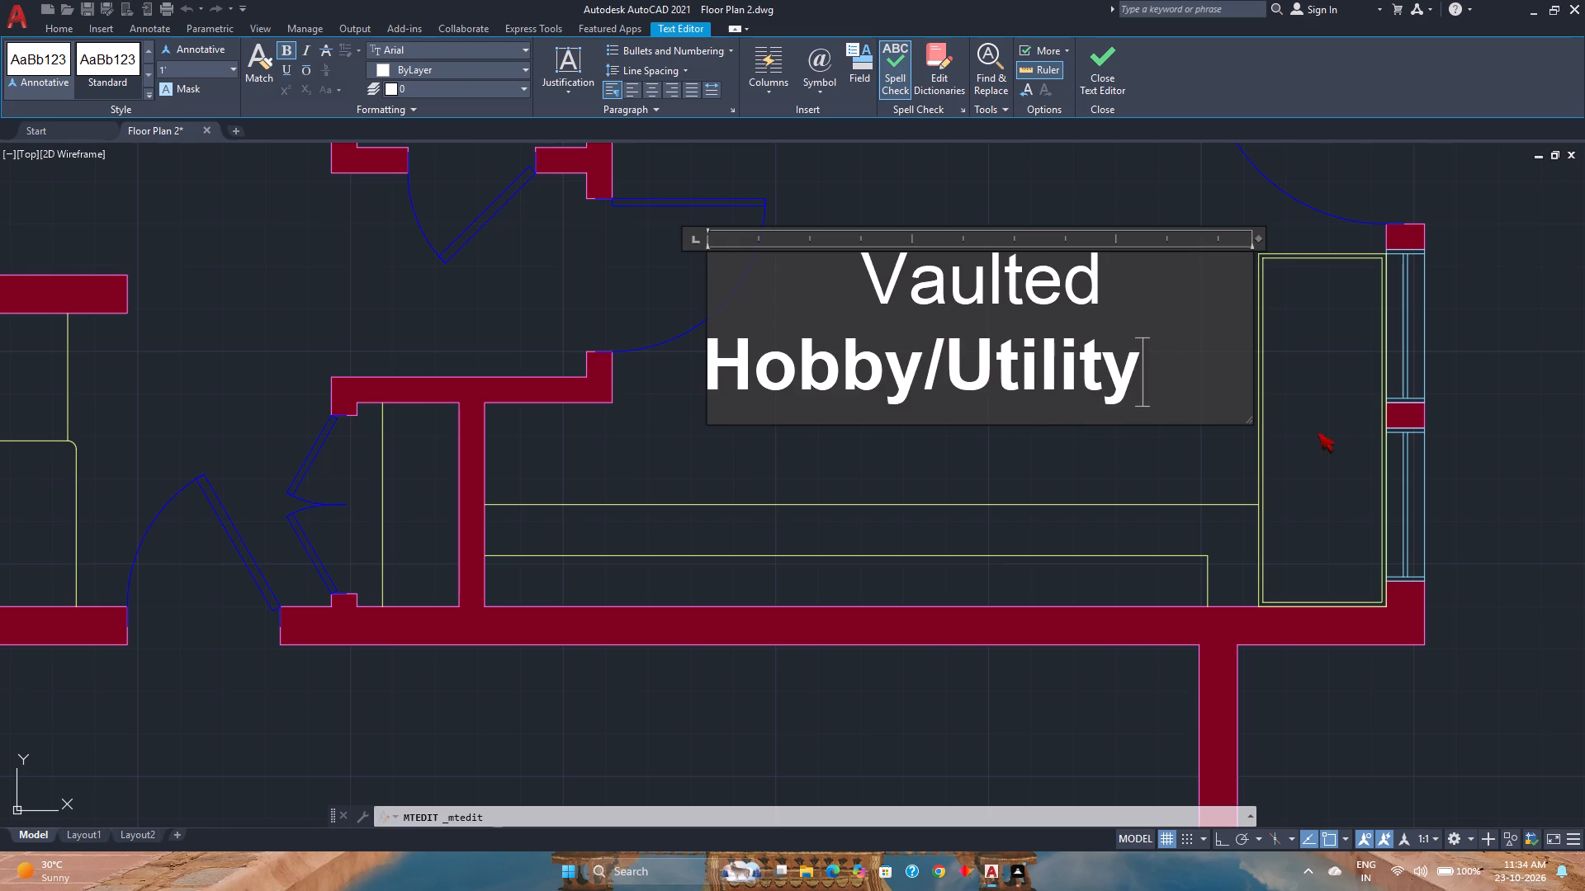
Centre both lines of the "Vaulted Hobby/Utility" label and finish editing.
{"action": "key", "text": "ctrl+a"}
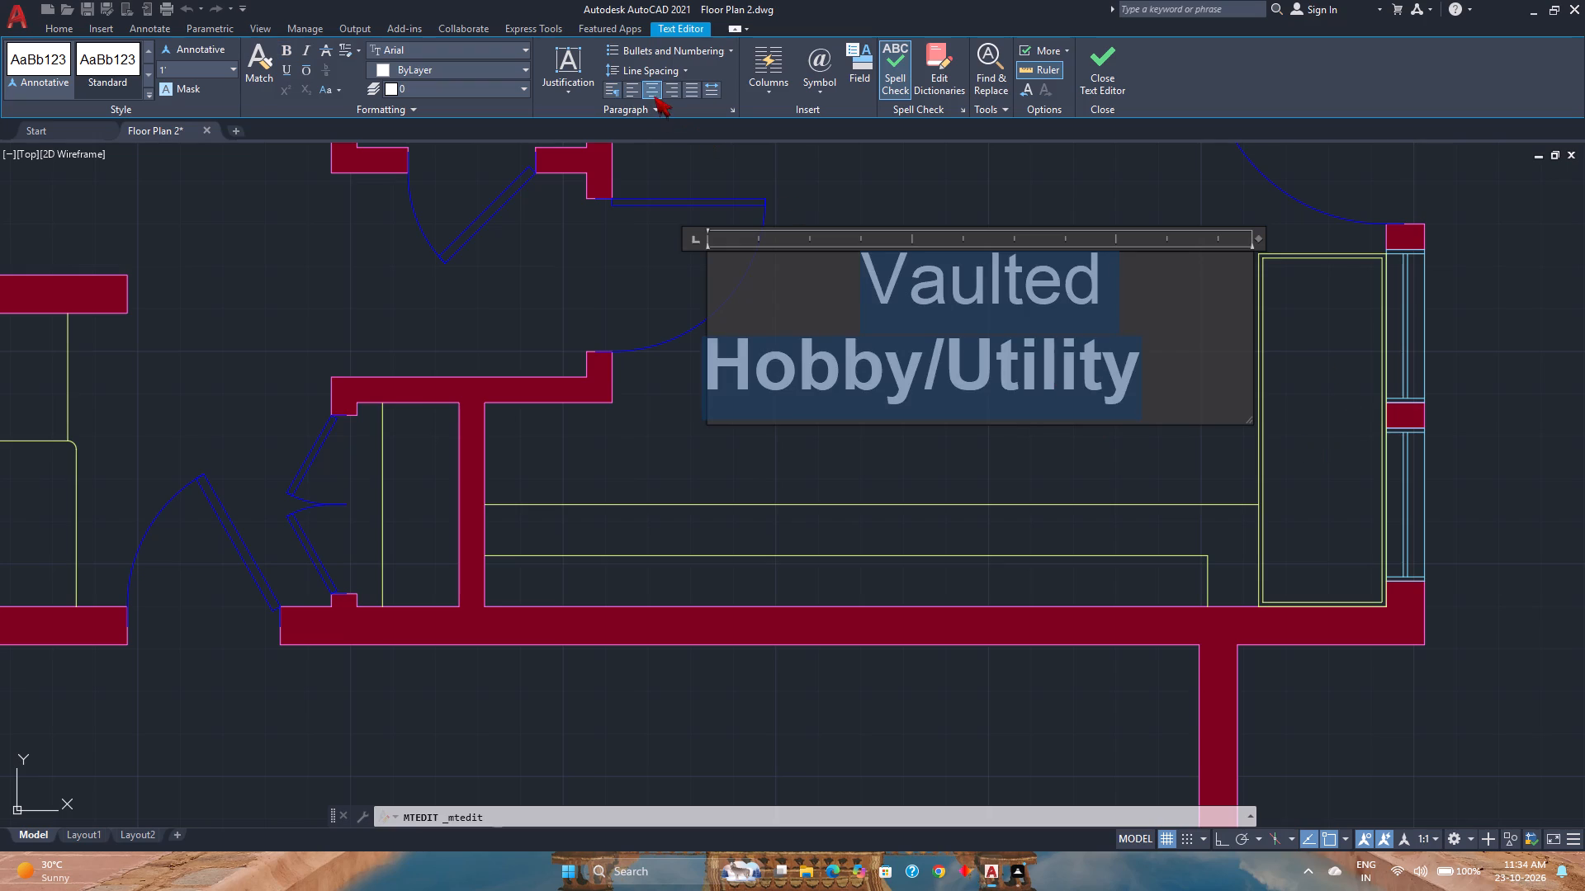
{"action": "left_click", "coordinate": [654, 96]}
{"action": "left_click", "coordinate": [656, 90]}
{"action": "left_click", "coordinate": [1202, 392]}
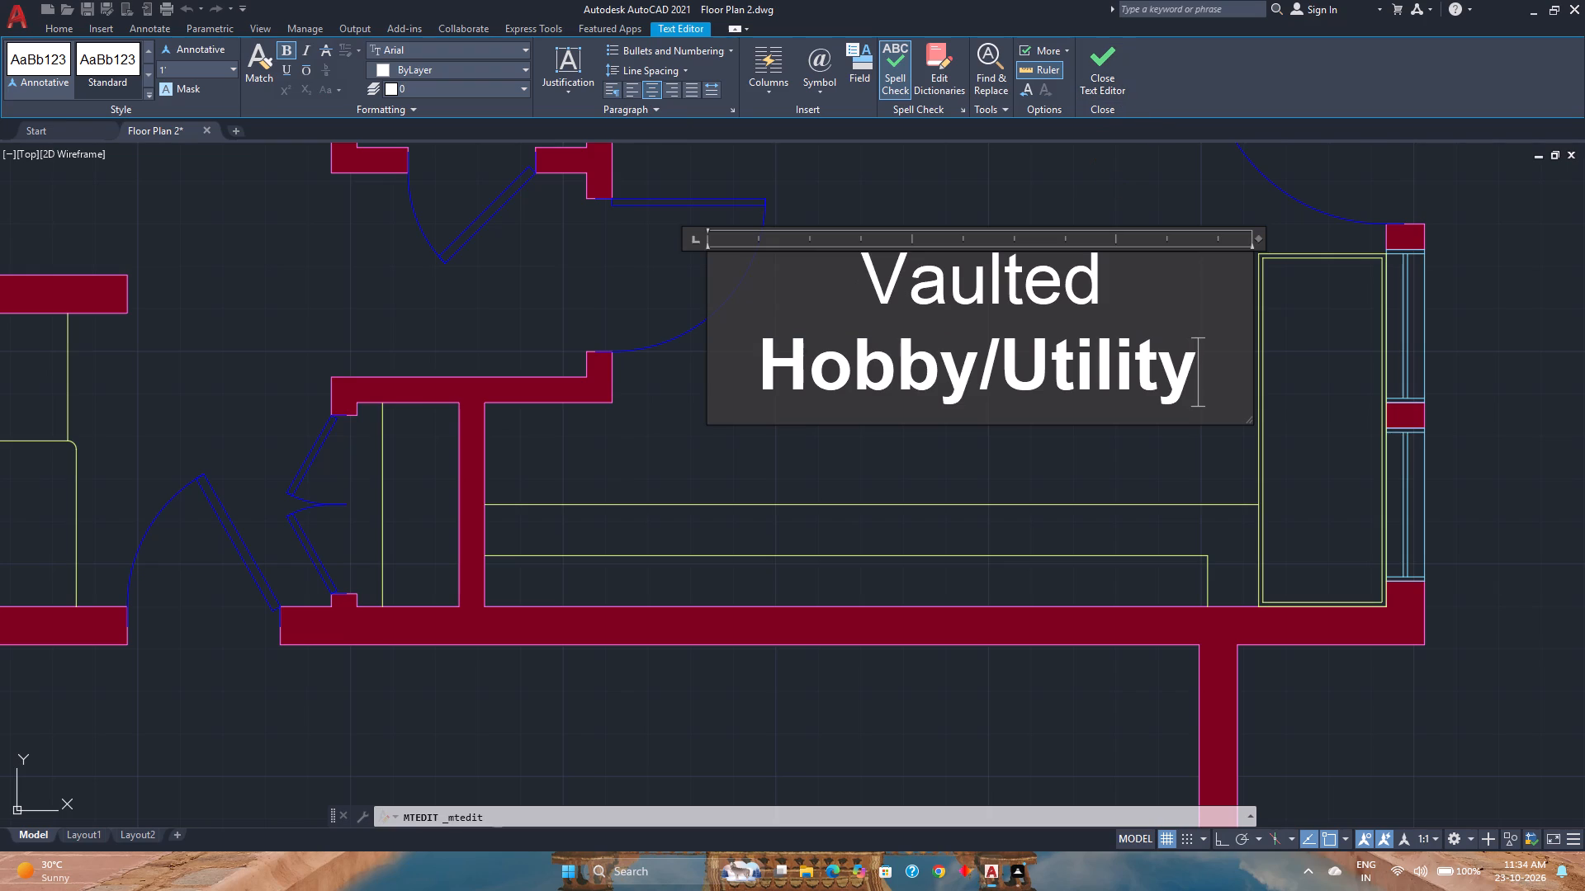
{"action": "left_click", "coordinate": [1114, 71]}
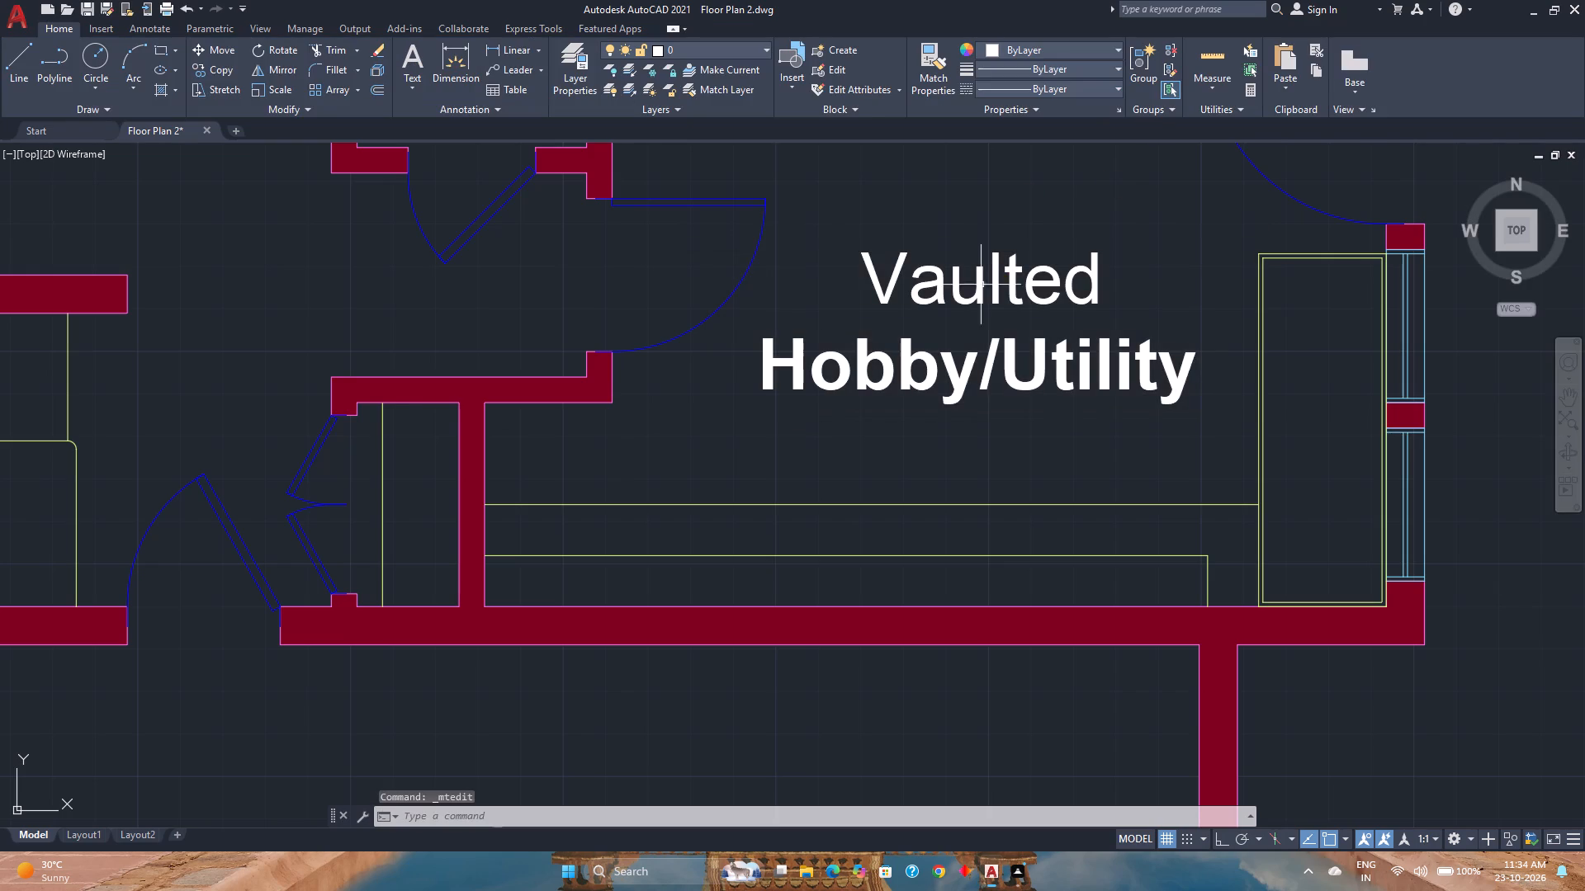
Measure the Hobby/Utility room's width and depth with the quick measuring tool.
{"action": "scroll", "coordinate": [978, 282], "scroll_direction": "down", "scroll_amount": 2}
{"action": "middle_click_drag", "start_coordinate": [978, 282], "coordinate": [967, 351]}
{"action": "middle_click", "coordinate": [967, 351]}
{"action": "left_click", "coordinate": [1207, 54]}
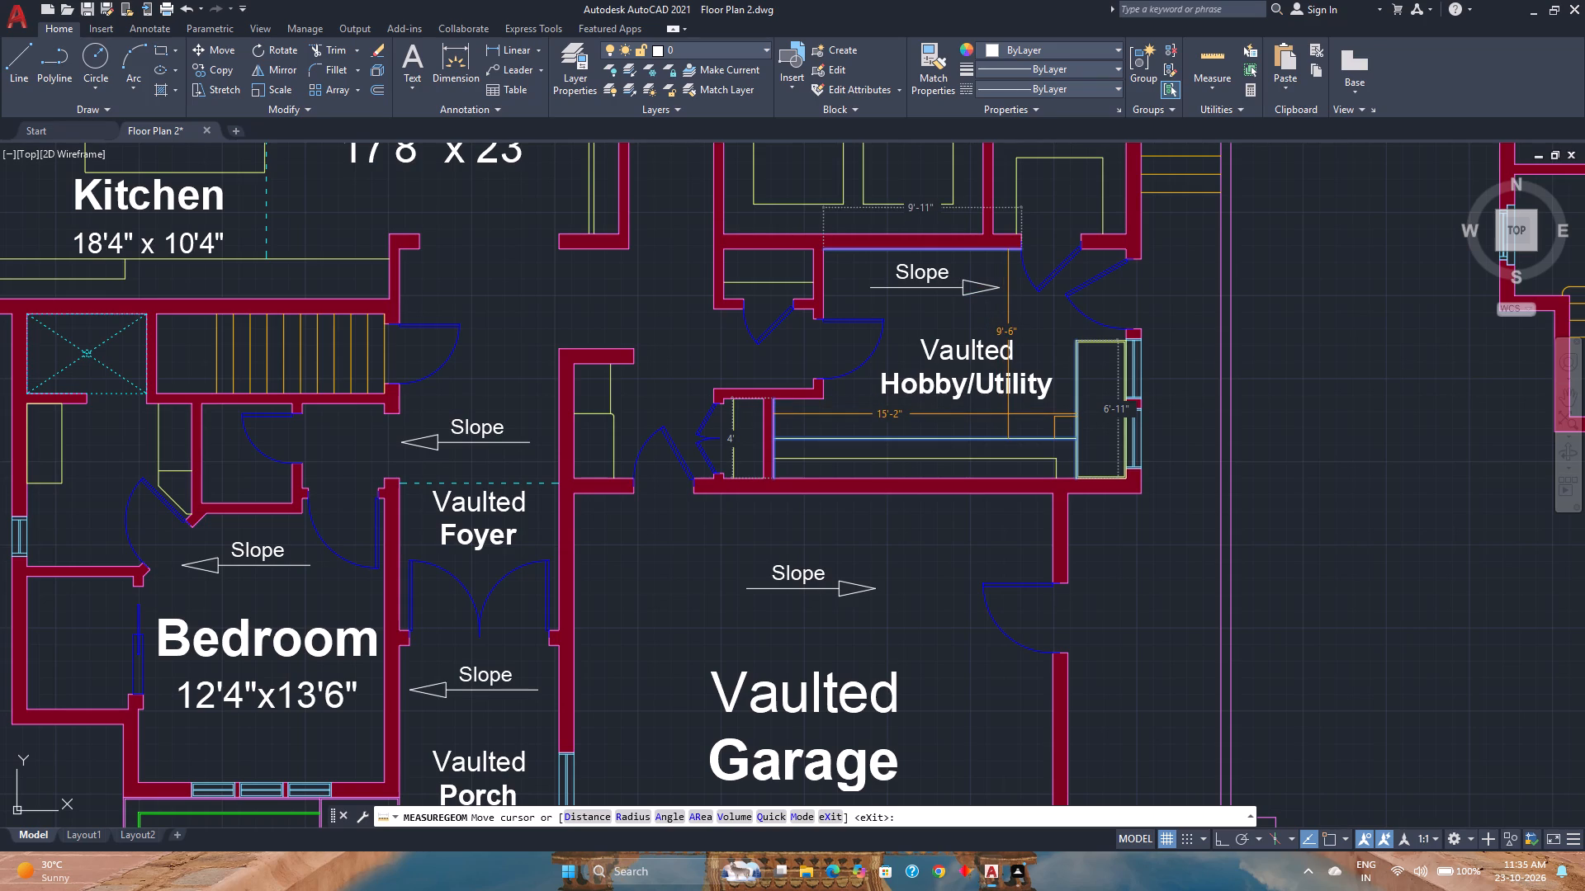
{"action": "key", "text": "Escape"}
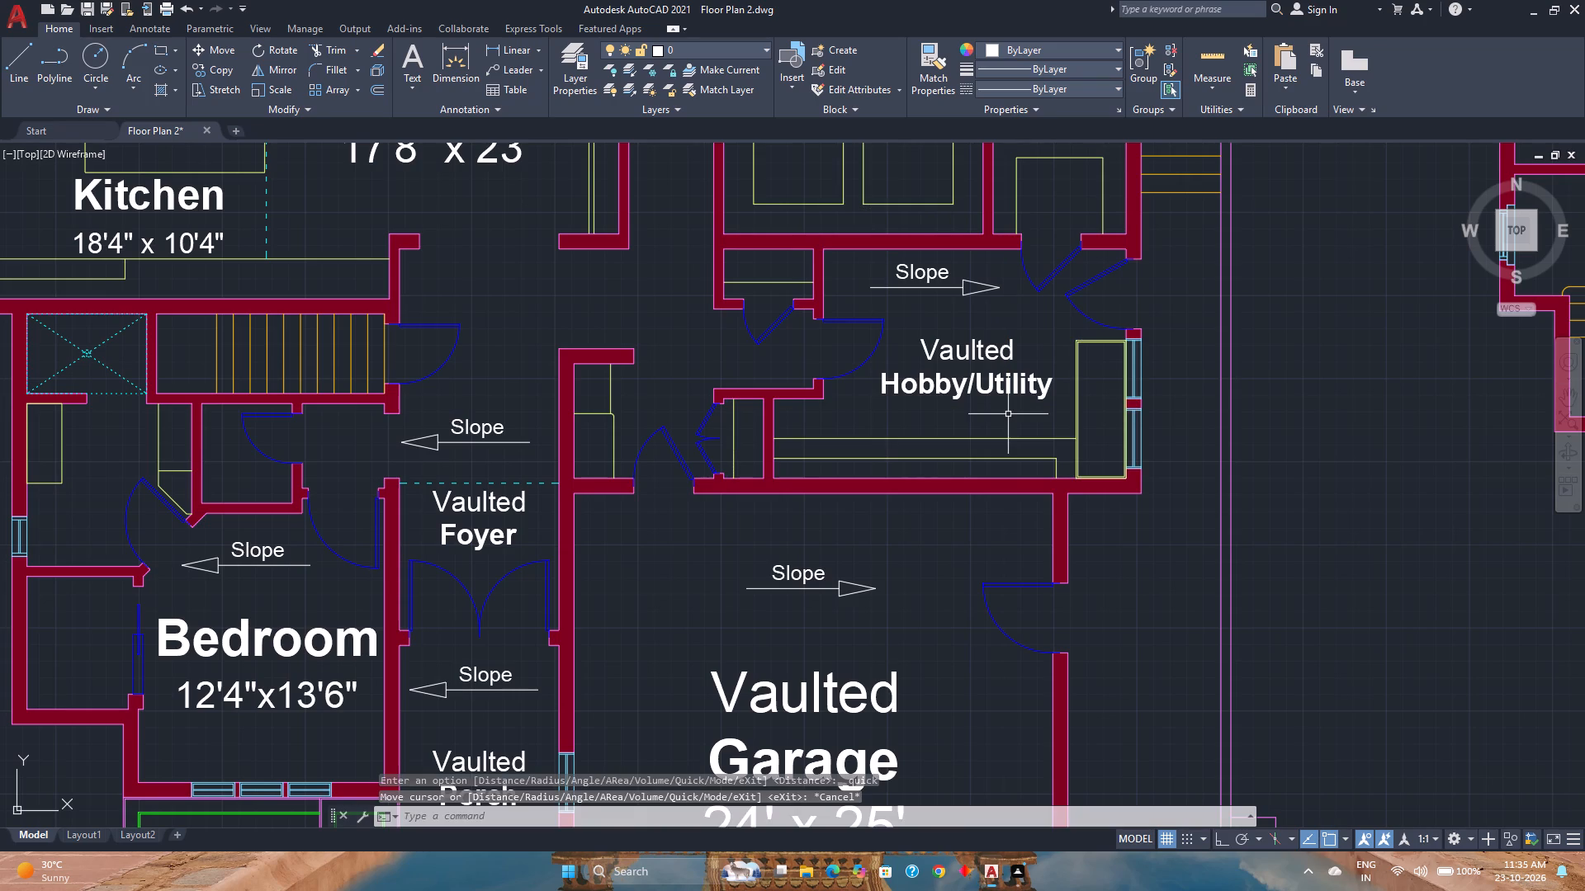
Add a non-bold third line reading 15'2" x 11'6" at 9" text height to the "Vaulted Hobby/Utility" label.
{"action": "double_click", "coordinate": [963, 384]}
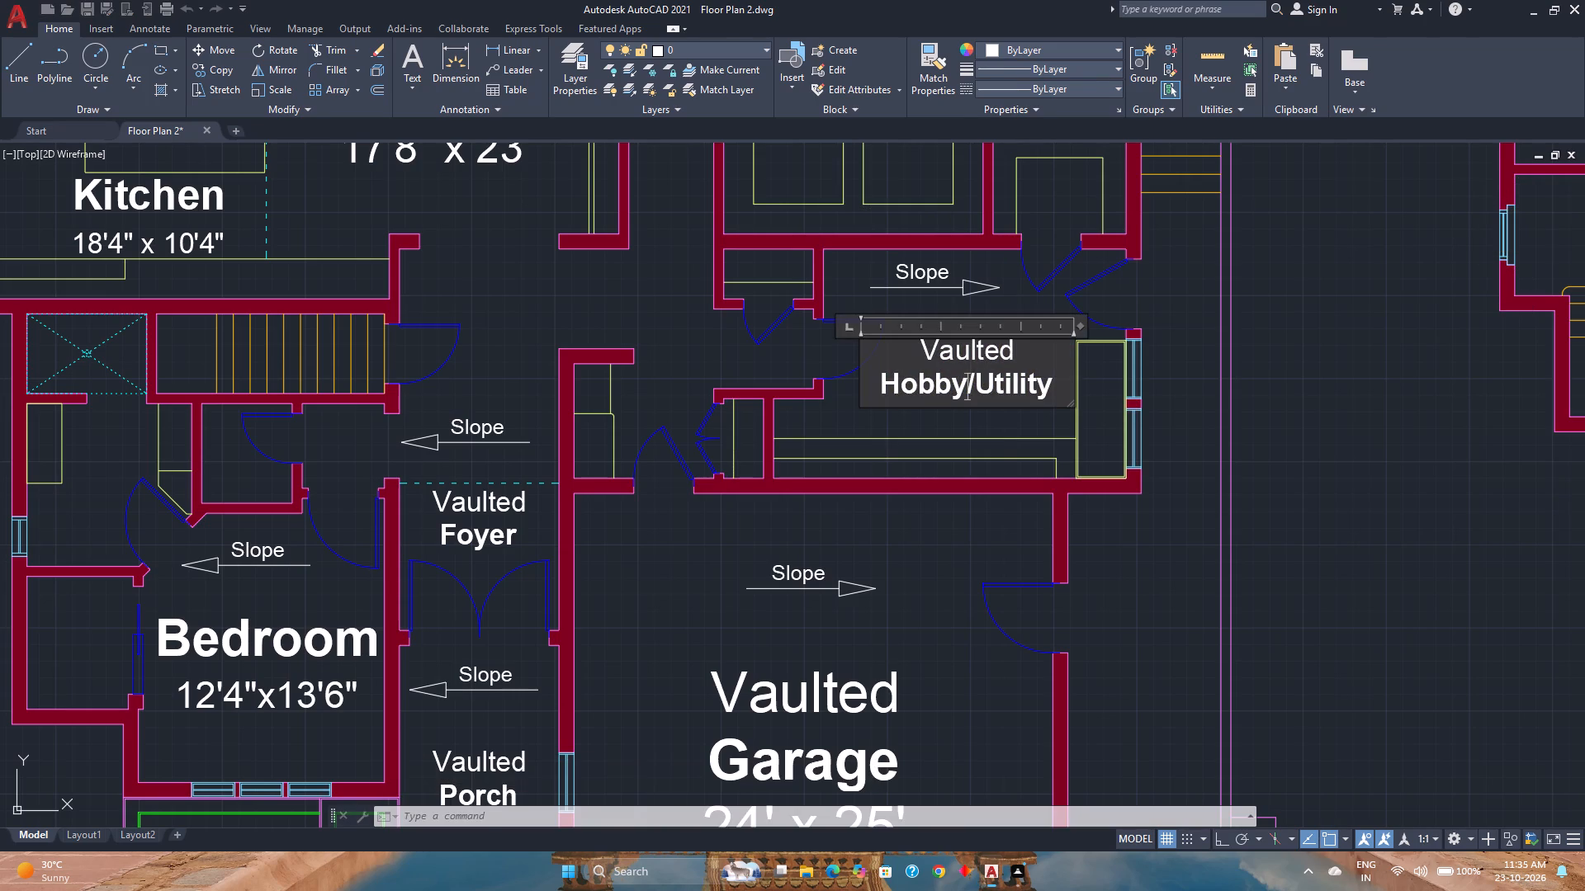
{"action": "left_click", "coordinate": [1059, 383]}
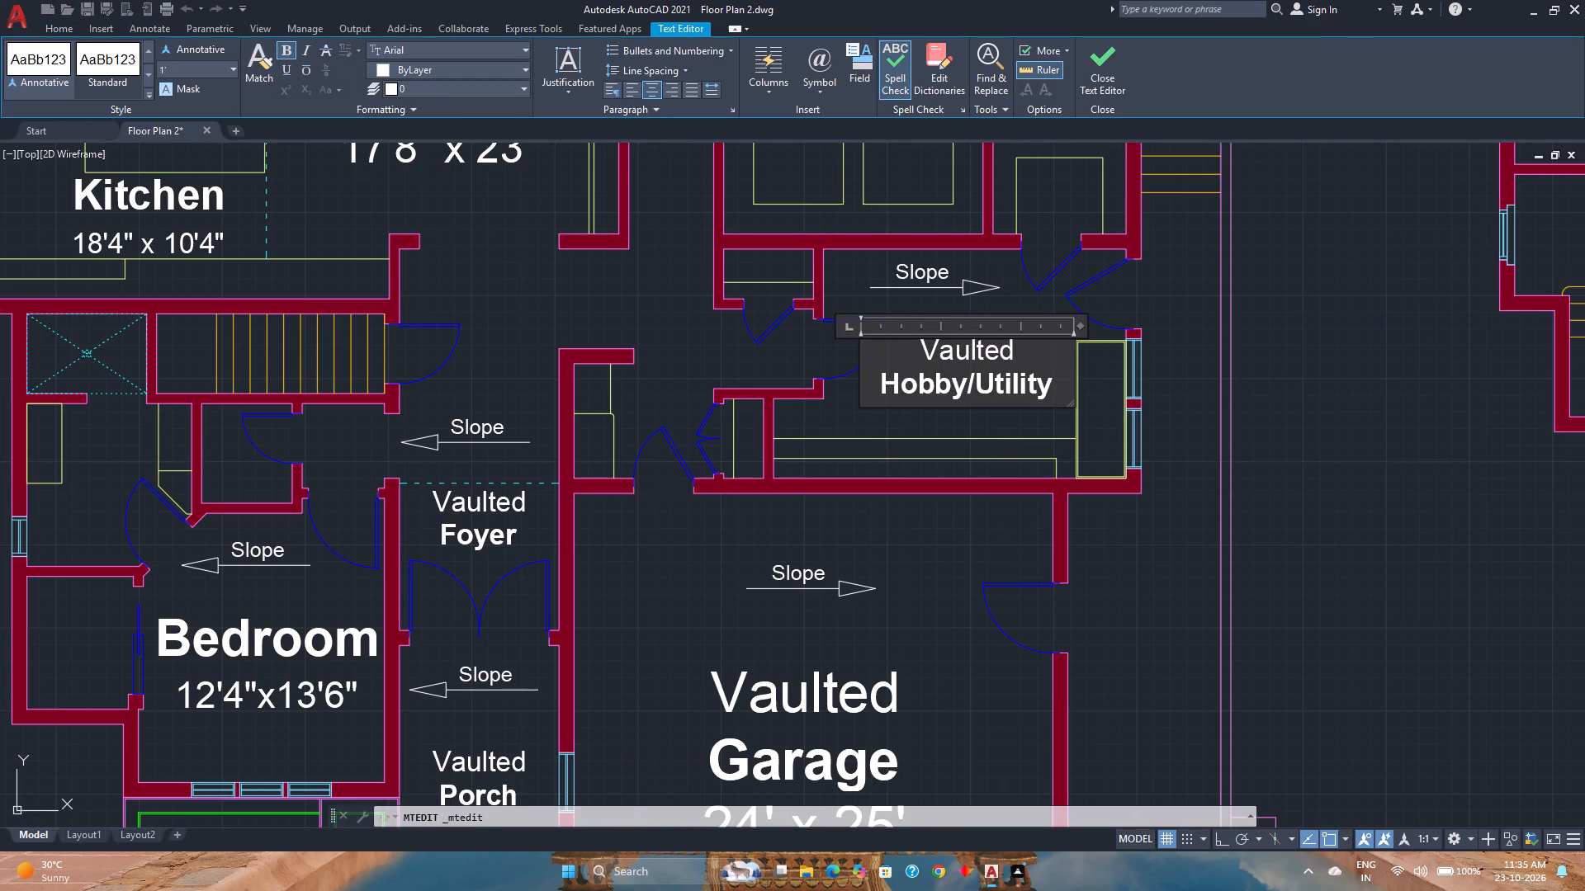
{"action": "key", "text": "Return"}
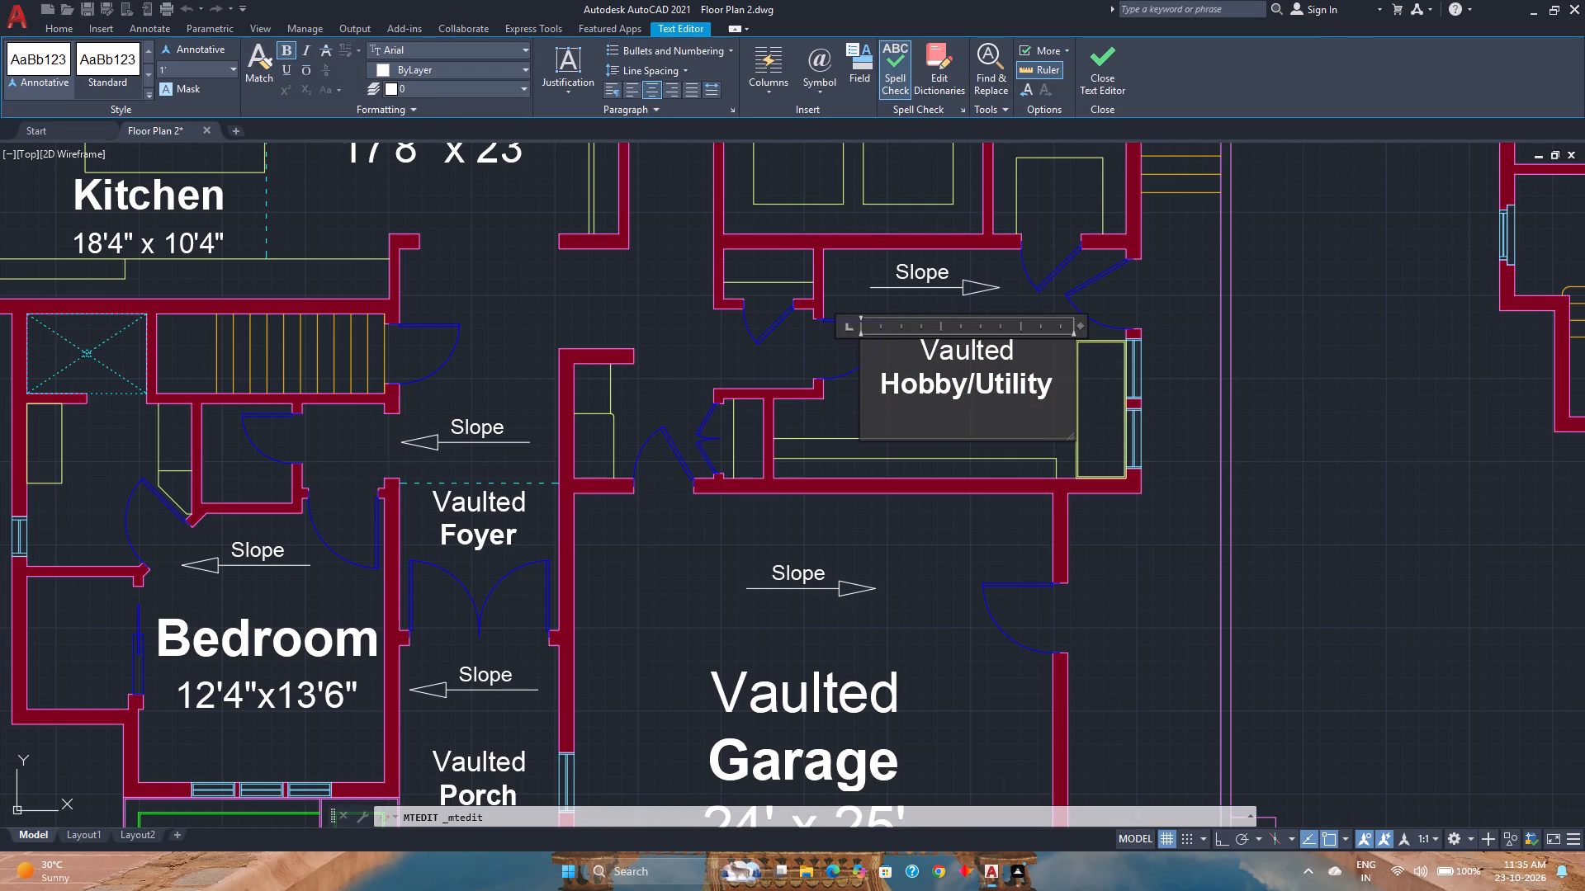
{"action": "key", "text": "ctrl+b"}
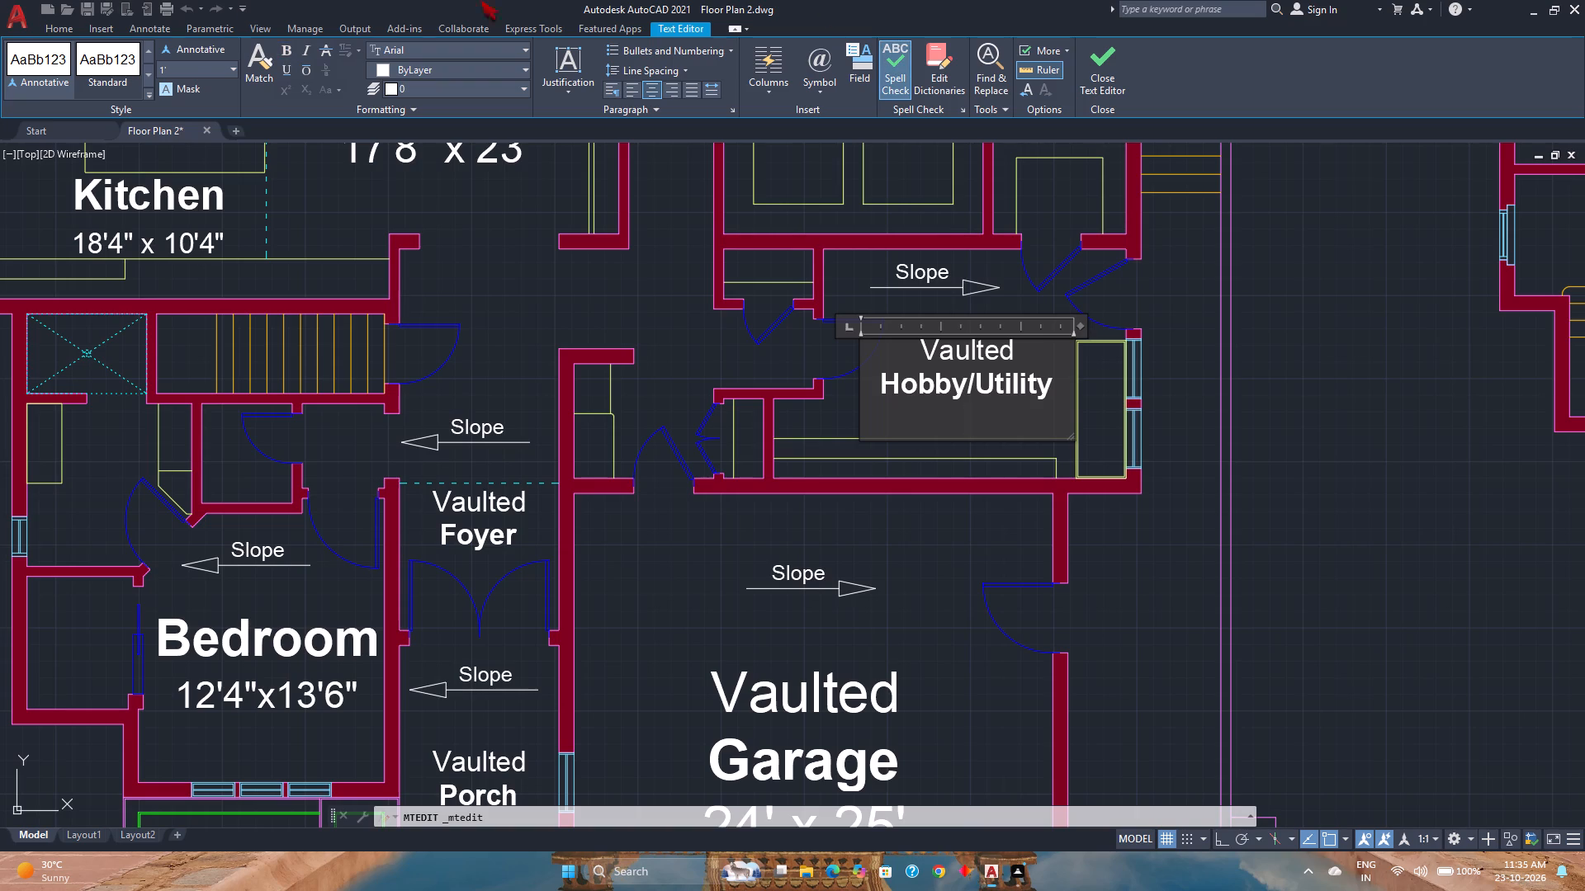
{"action": "left_click", "coordinate": [180, 68]}
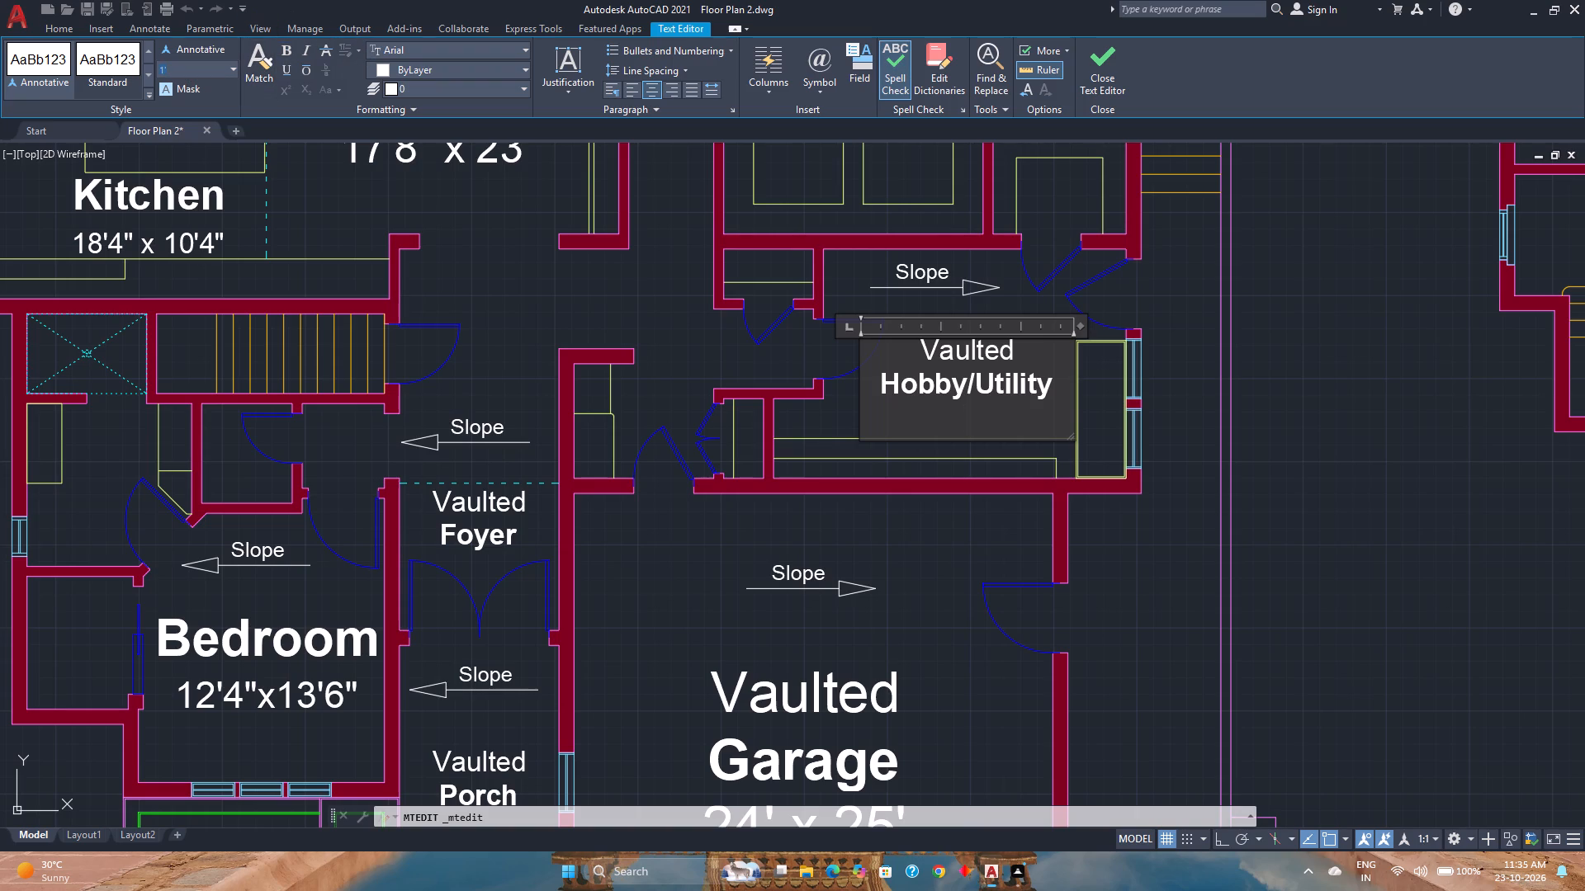
{"action": "type", "text": "9\""}
{"action": "key", "text": "Return"}
{"action": "type", "text": "15'"}
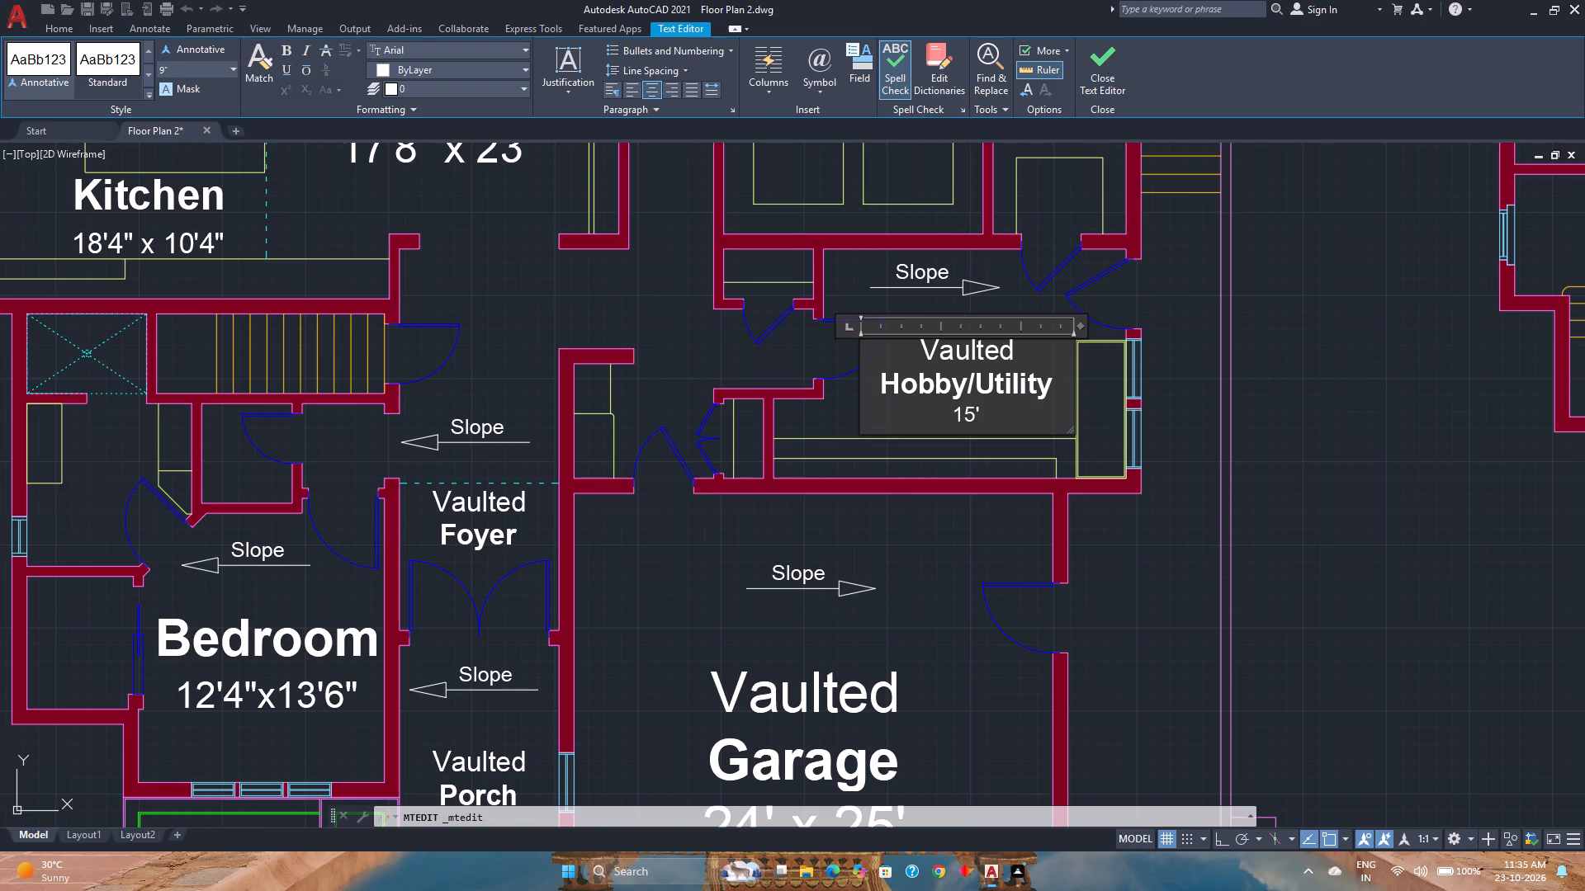
{"action": "type", "text": "2\" x"}
{"action": "key", "text": "space"}
{"action": "type", "text": "11'6\""}
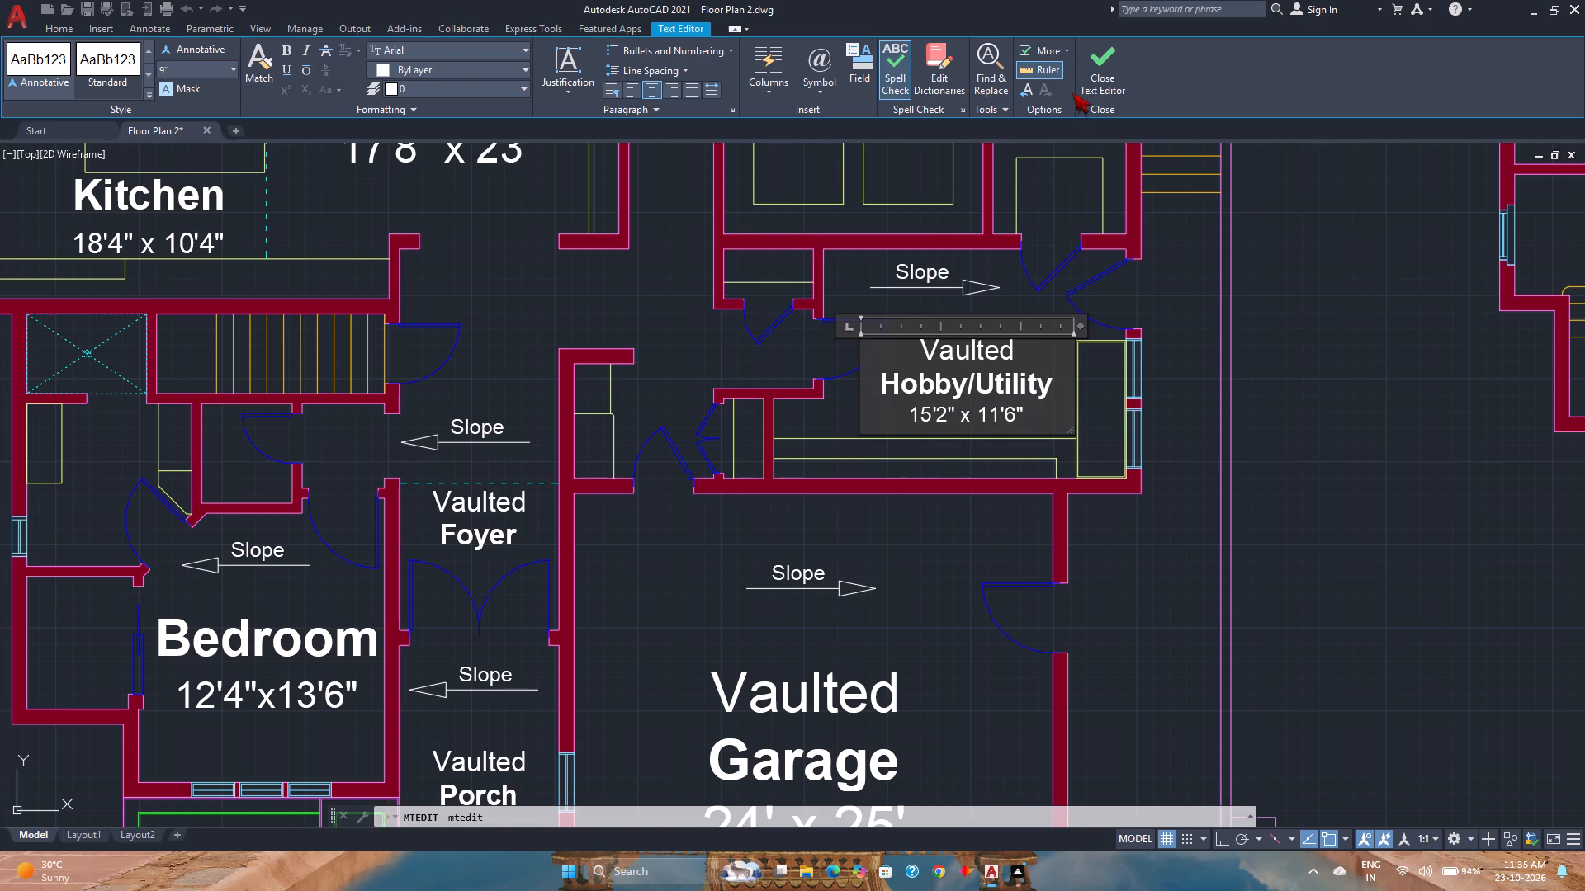
{"action": "left_click", "coordinate": [1106, 44]}
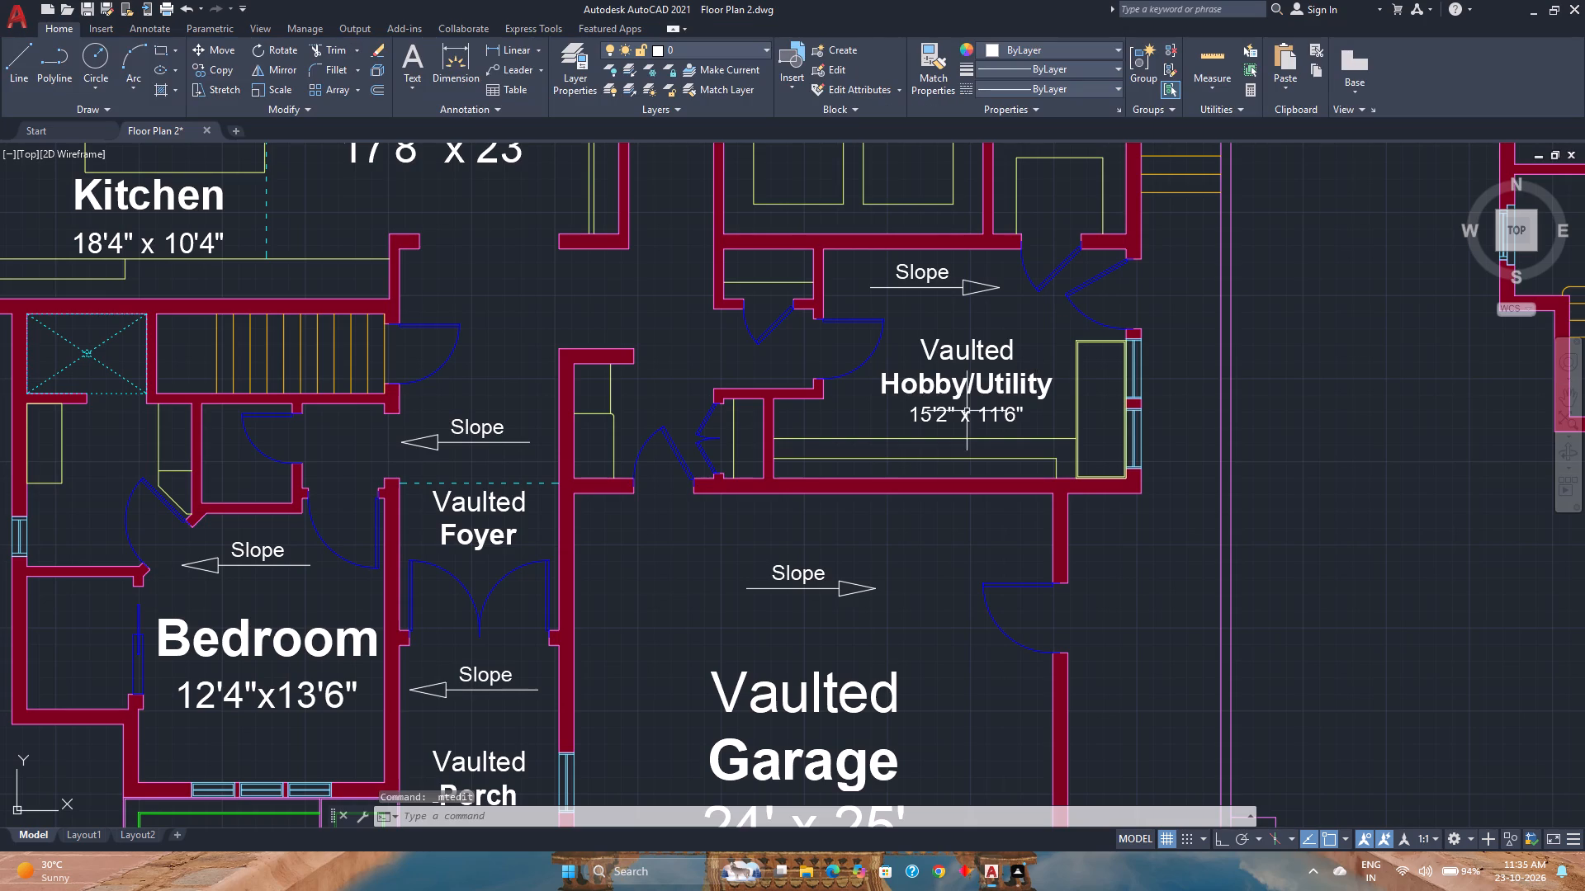
Narrow the Hobby/Utility label's text frame by about 1'-9.5" from its east side.
{"action": "scroll", "coordinate": [936, 342], "scroll_direction": "down", "scroll_amount": 1}
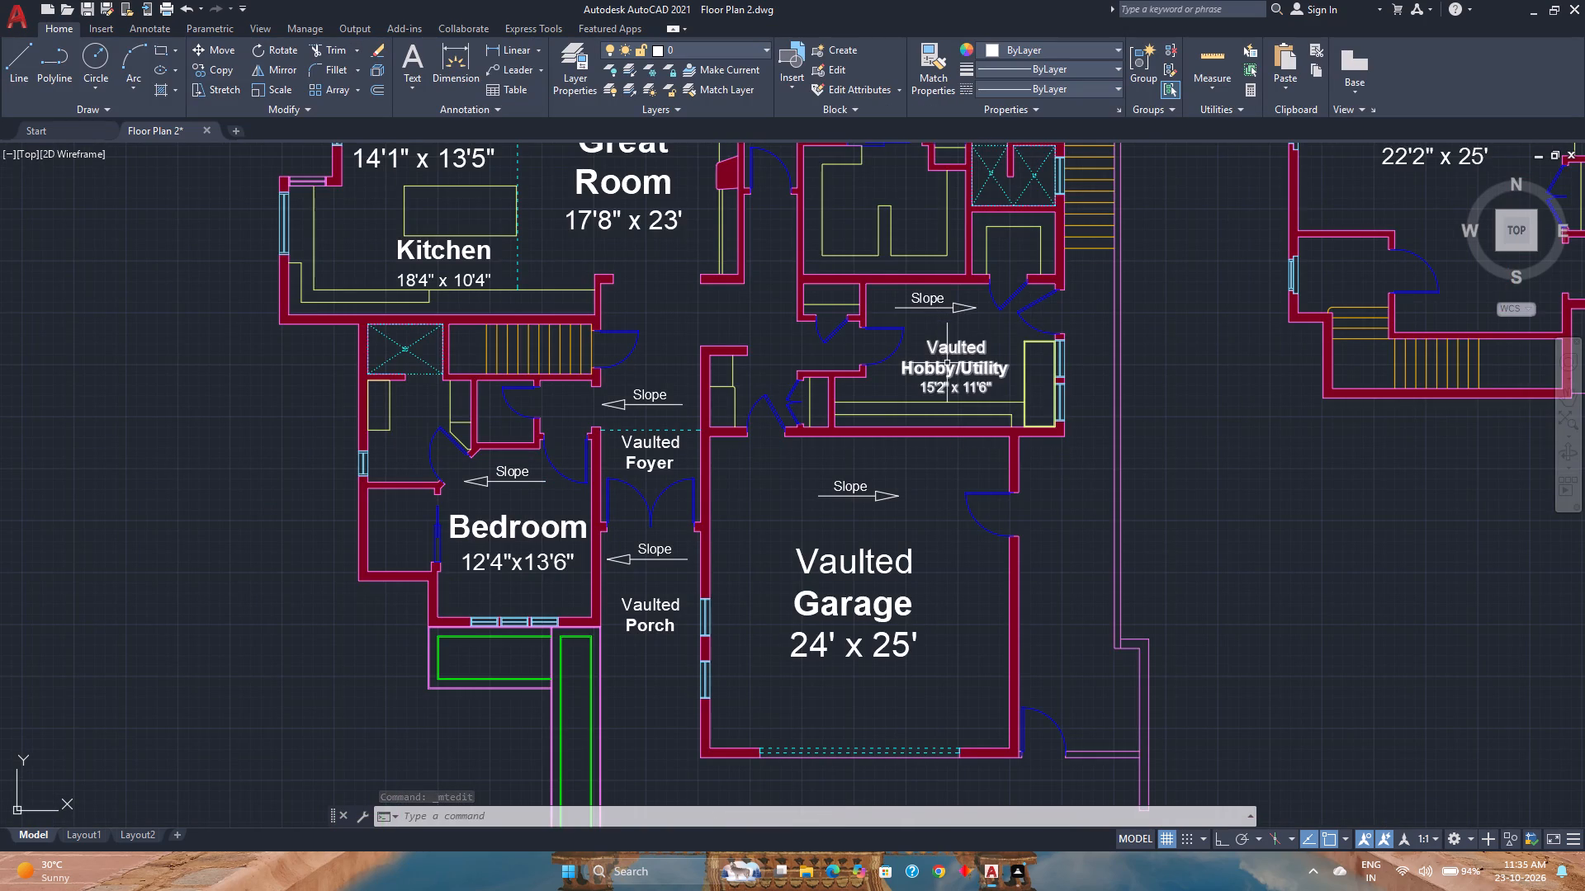
{"action": "middle_click_drag", "start_coordinate": [947, 365], "coordinate": [861, 492]}
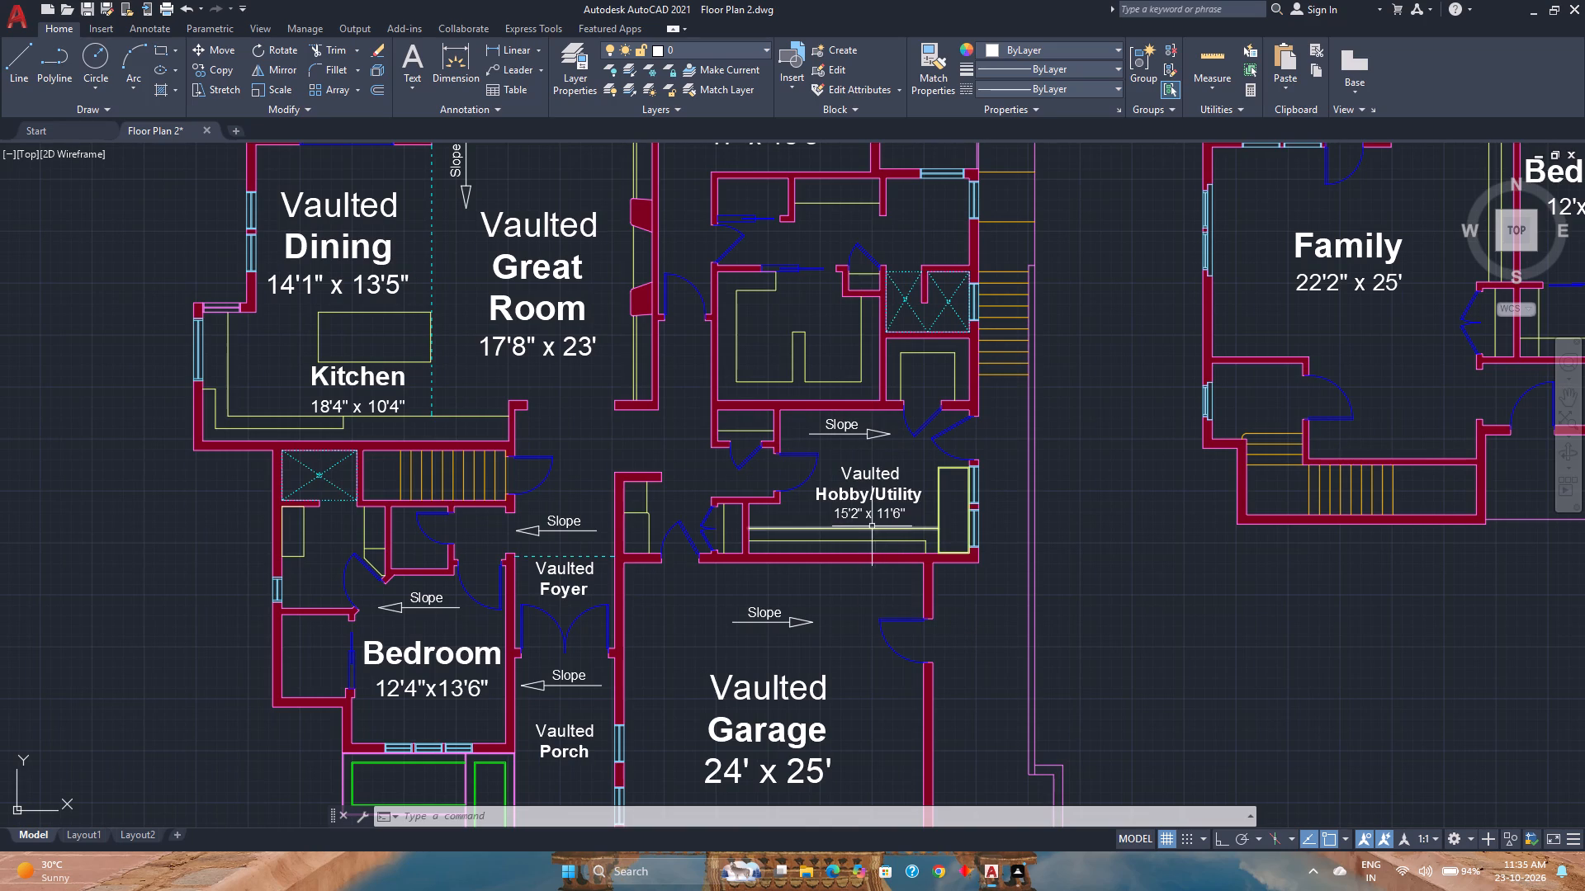
{"action": "scroll", "coordinate": [916, 535], "scroll_direction": "up", "scroll_amount": 1}
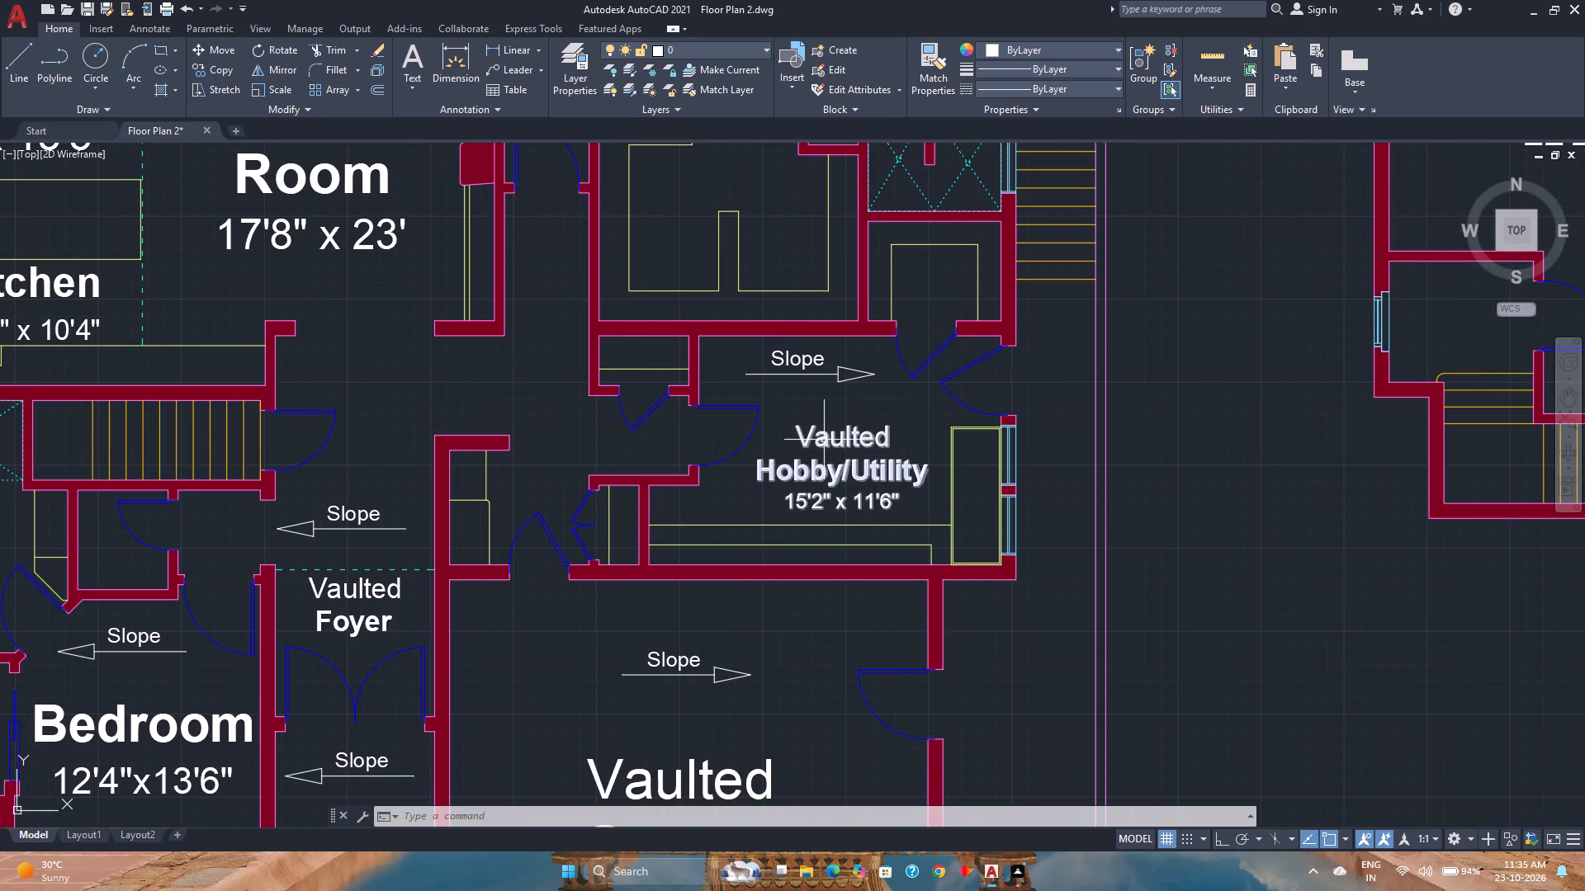
{"action": "left_click", "coordinate": [819, 441]}
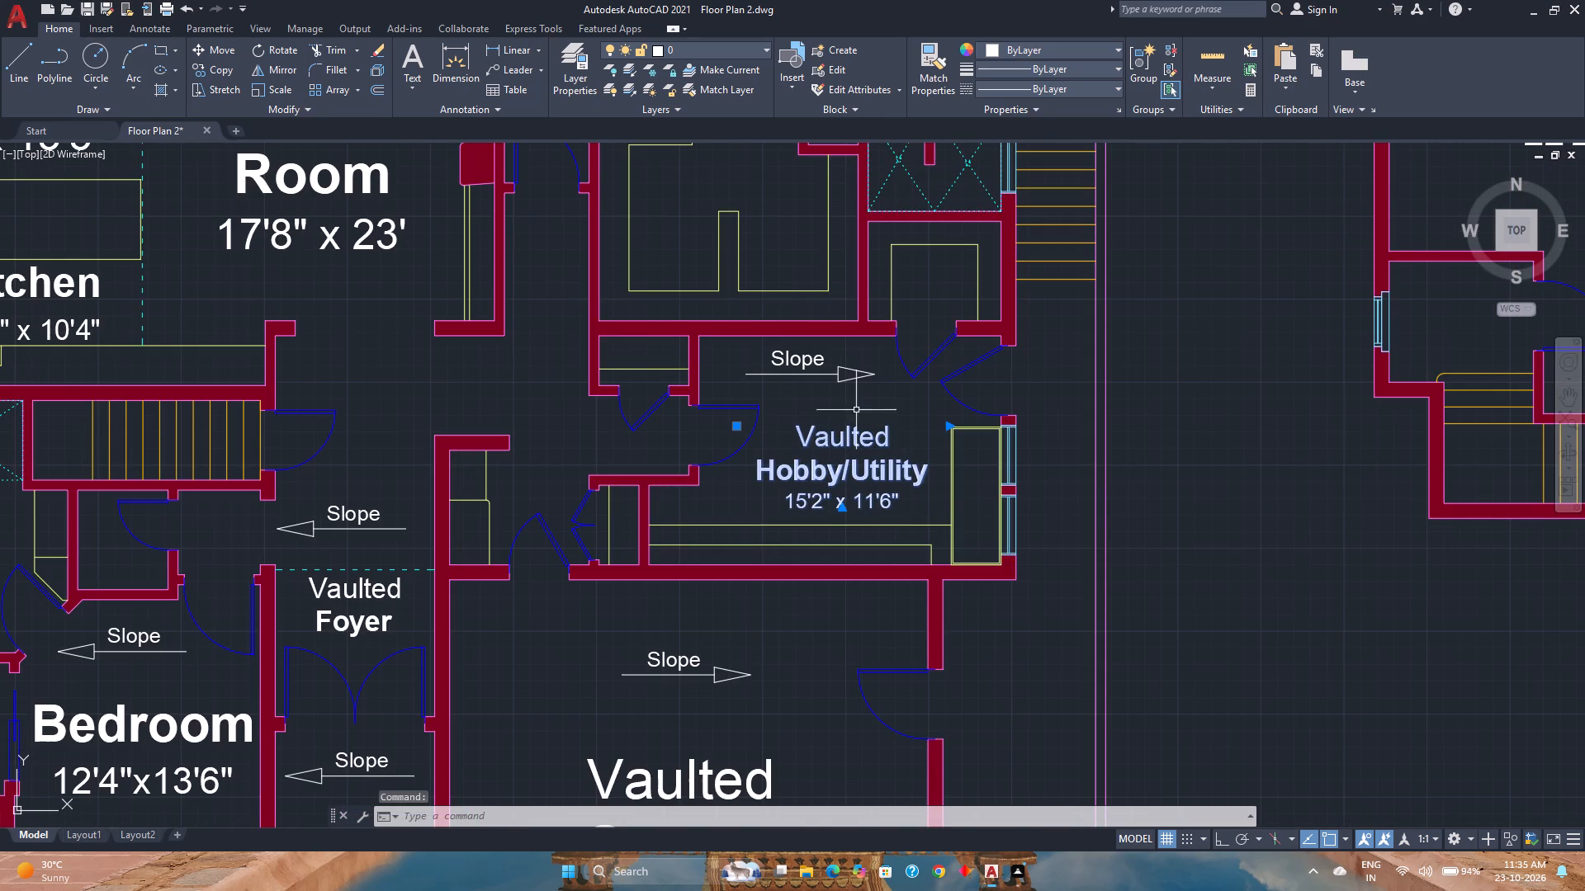
{"action": "left_click", "coordinate": [949, 423]}
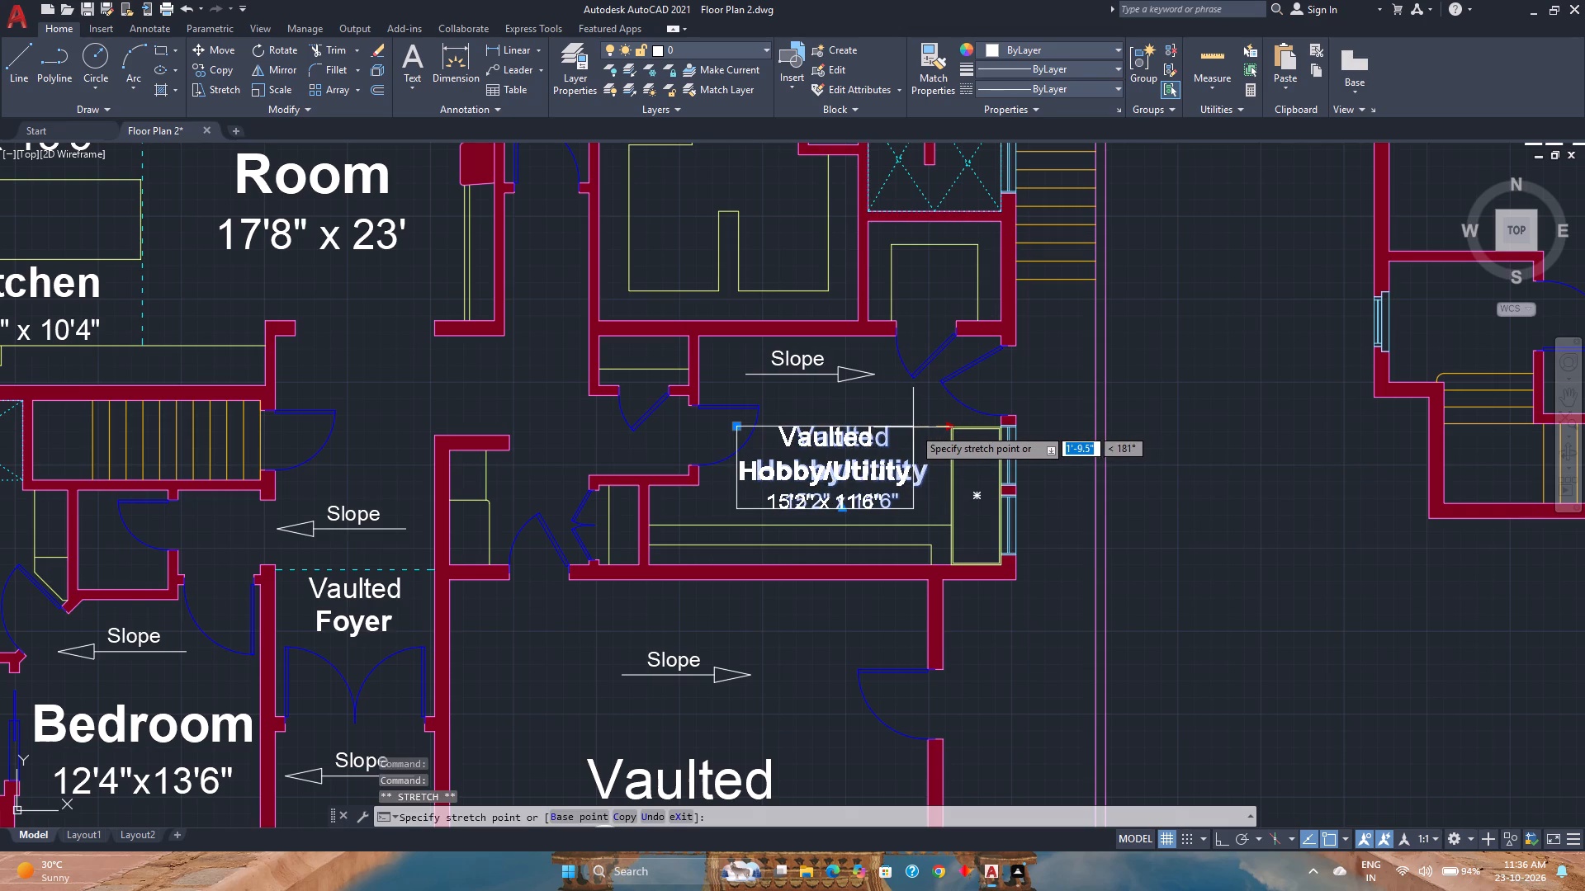
{"action": "left_click", "coordinate": [913, 427]}
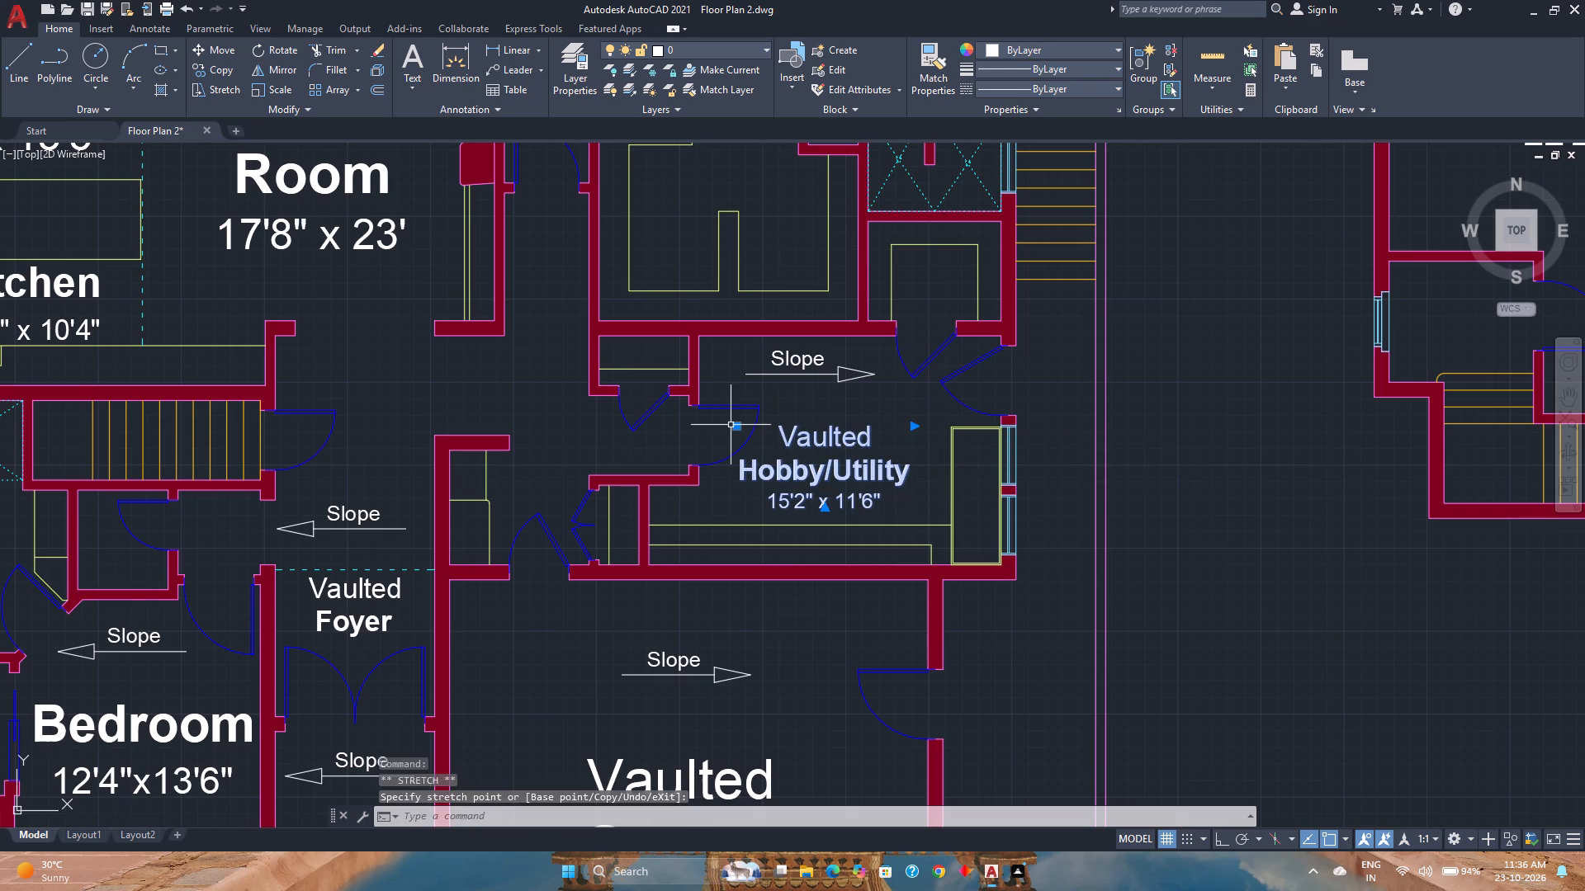
Move the Hobby/Utility label northeast to just below the room's slope arrow, and save the drawing.
{"action": "left_click", "coordinate": [738, 427]}
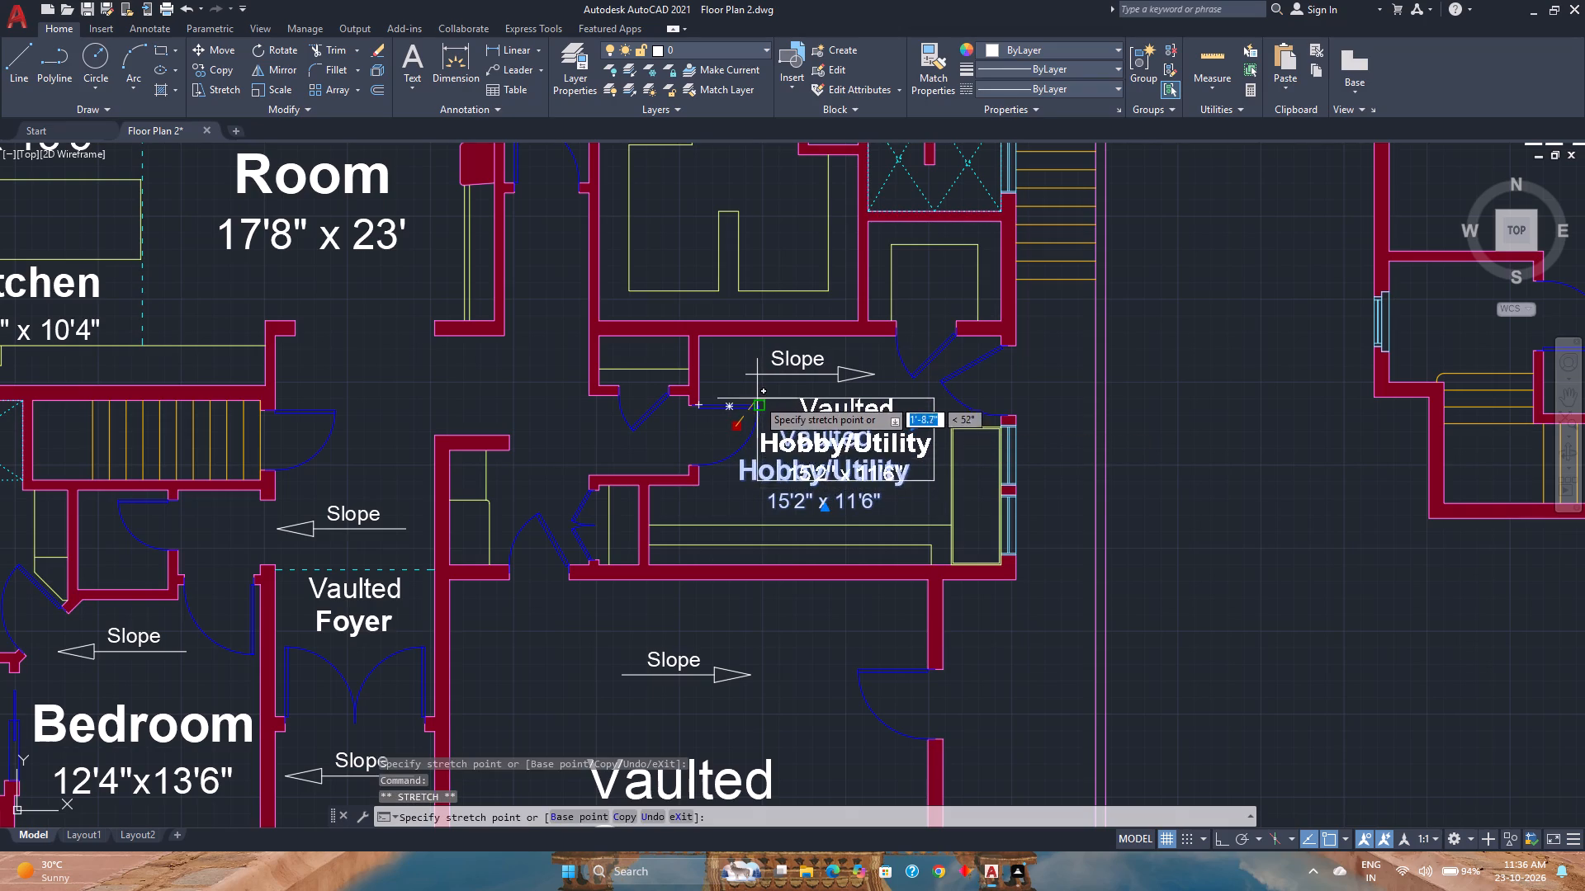
{"action": "left_click", "coordinate": [758, 389]}
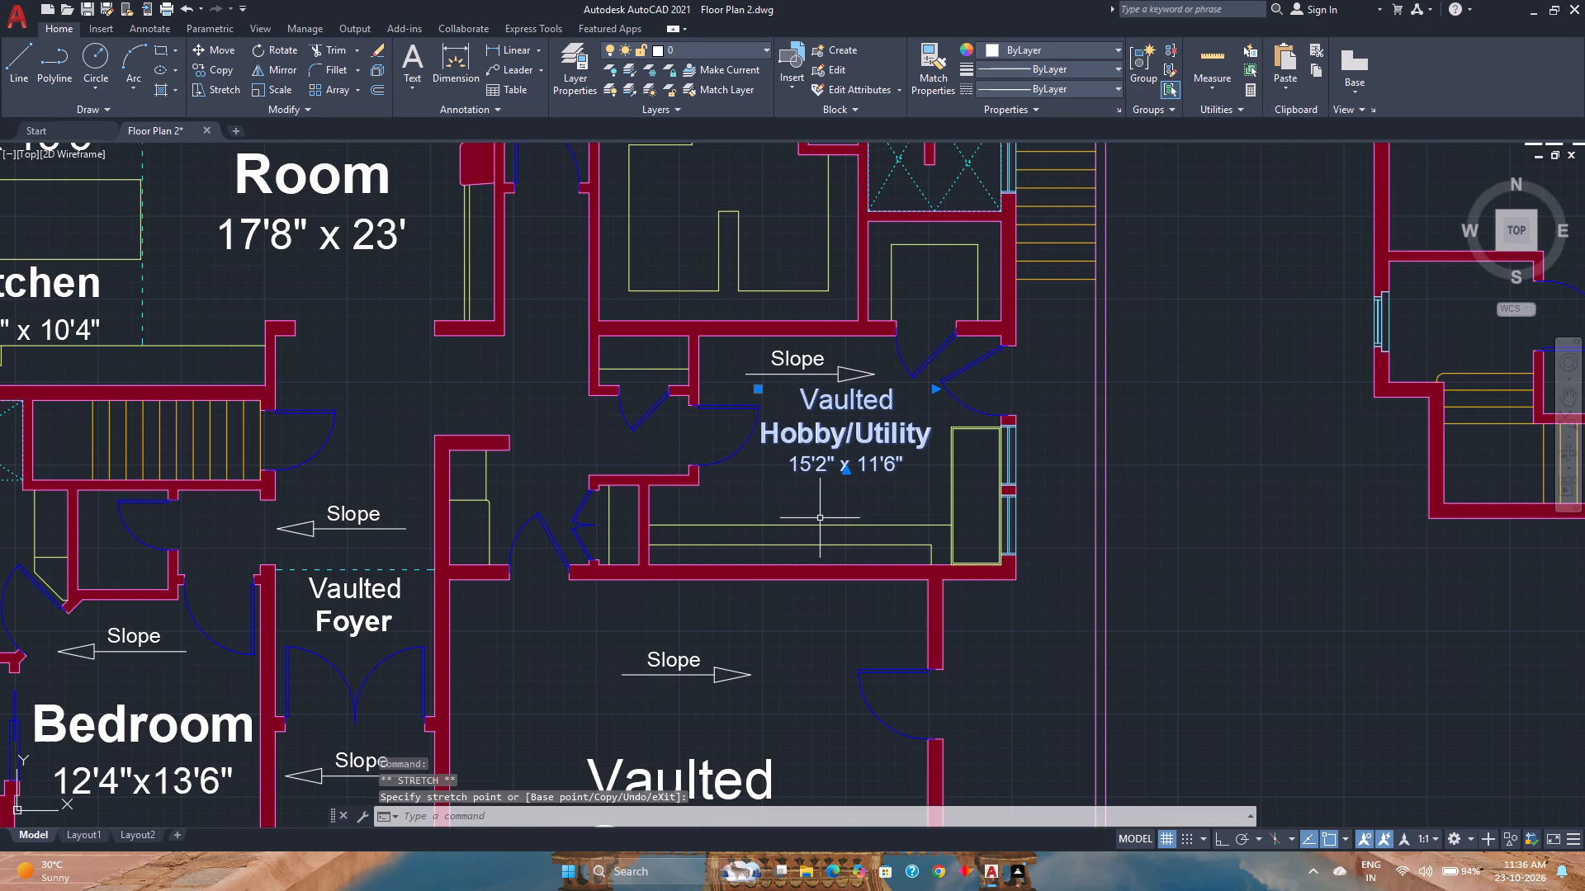
{"action": "key", "text": "Escape"}
{"action": "key", "text": "ctrl+s"}
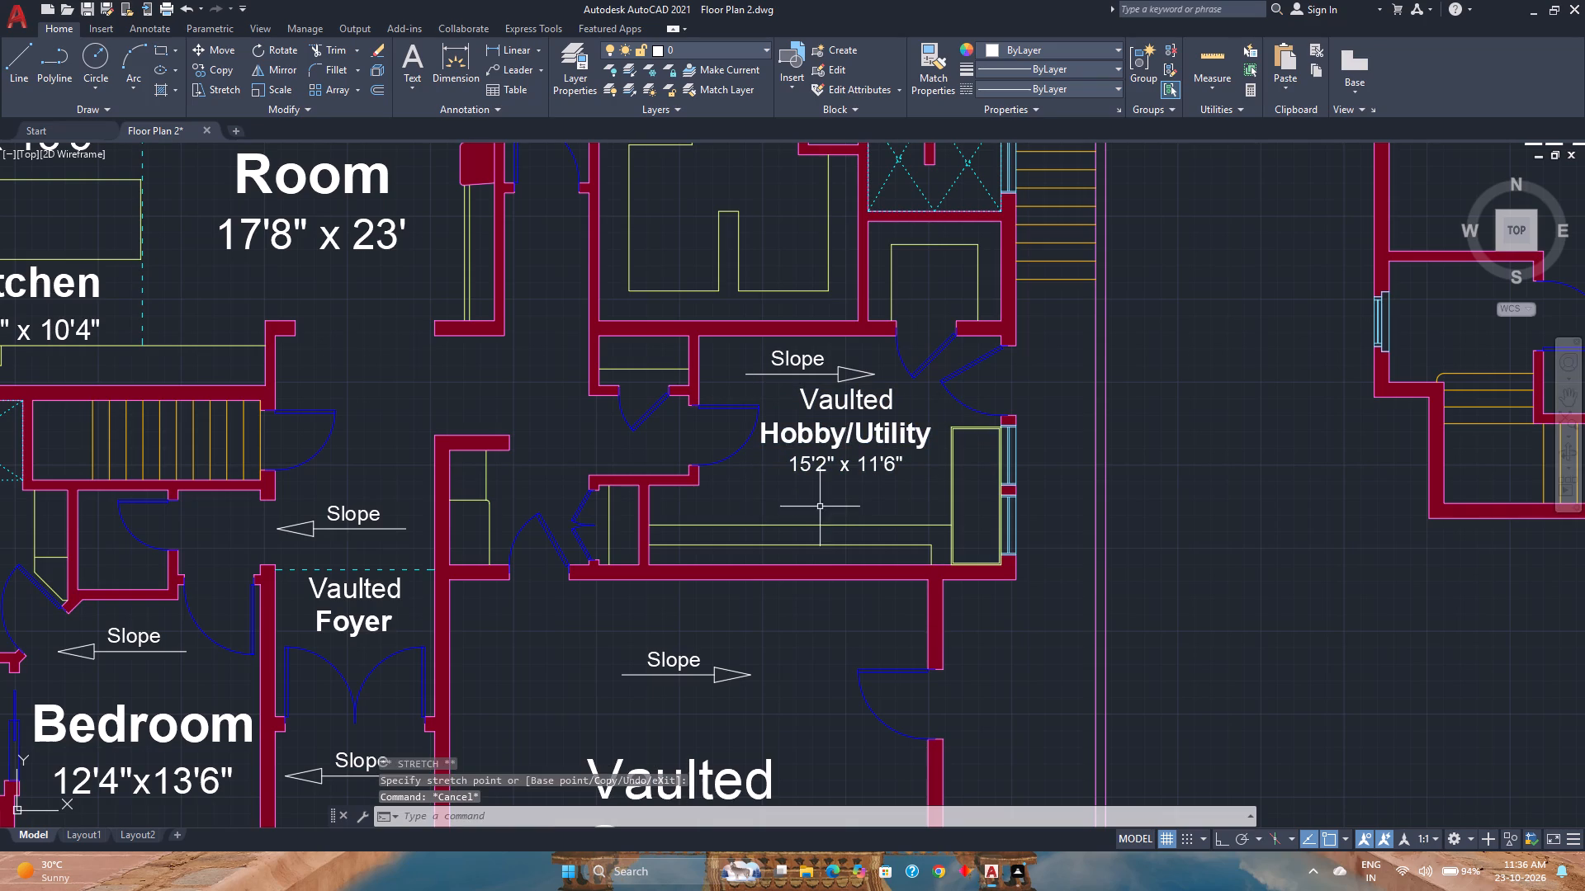
Examine both floor plans and the bath and closet area south of the Owner's Suite for rooms still lacking labels.
{"action": "scroll", "coordinate": [828, 498], "scroll_direction": "down", "scroll_amount": 2}
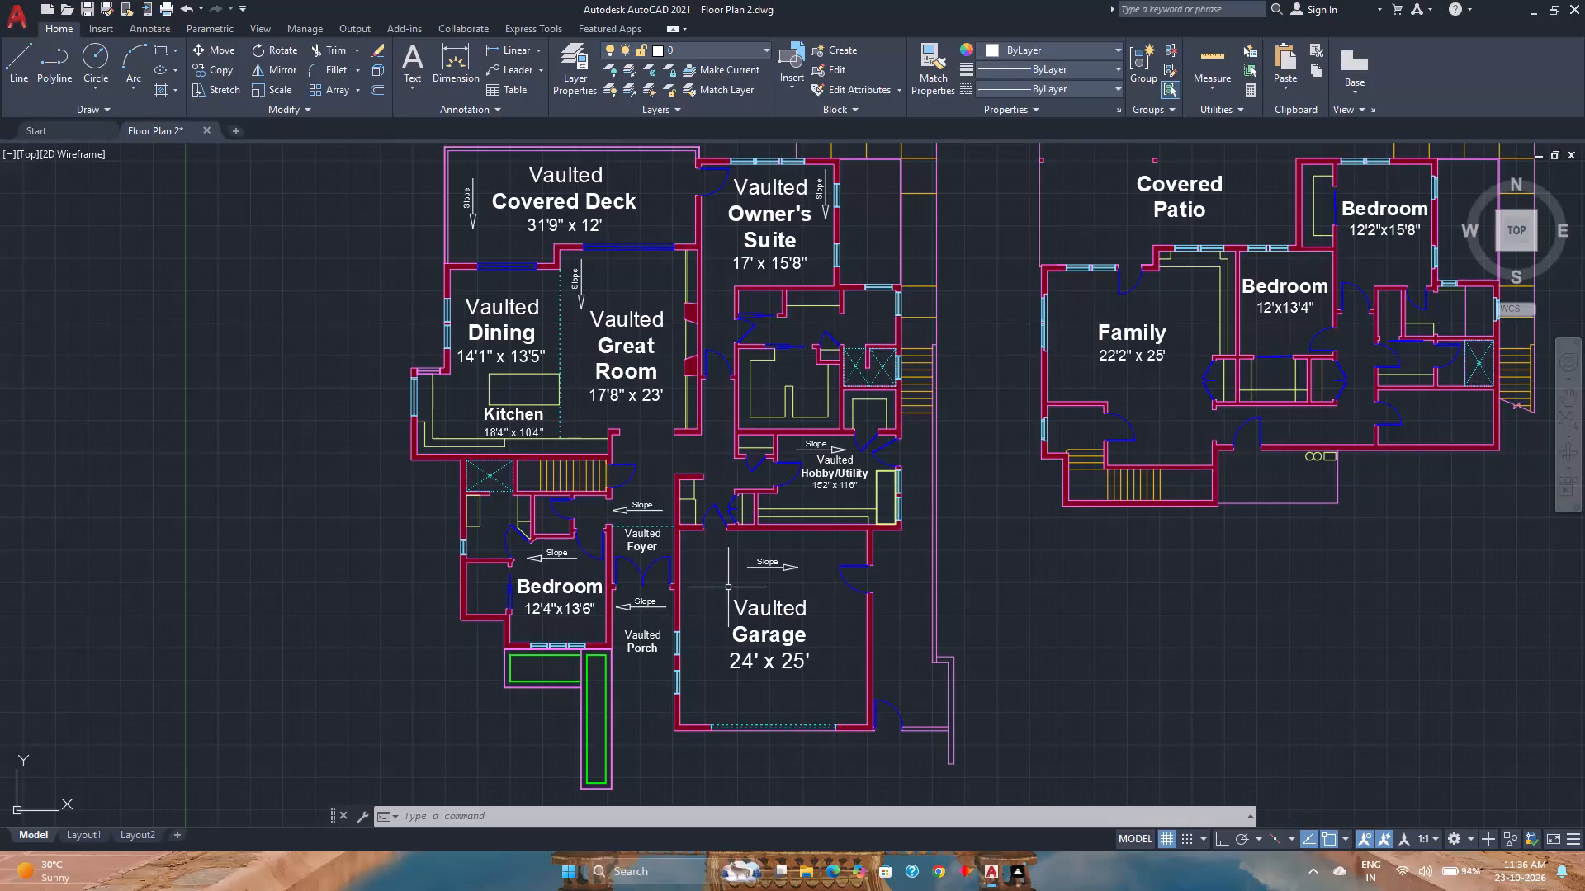
{"action": "scroll", "coordinate": [934, 529], "scroll_direction": "down", "scroll_amount": 1}
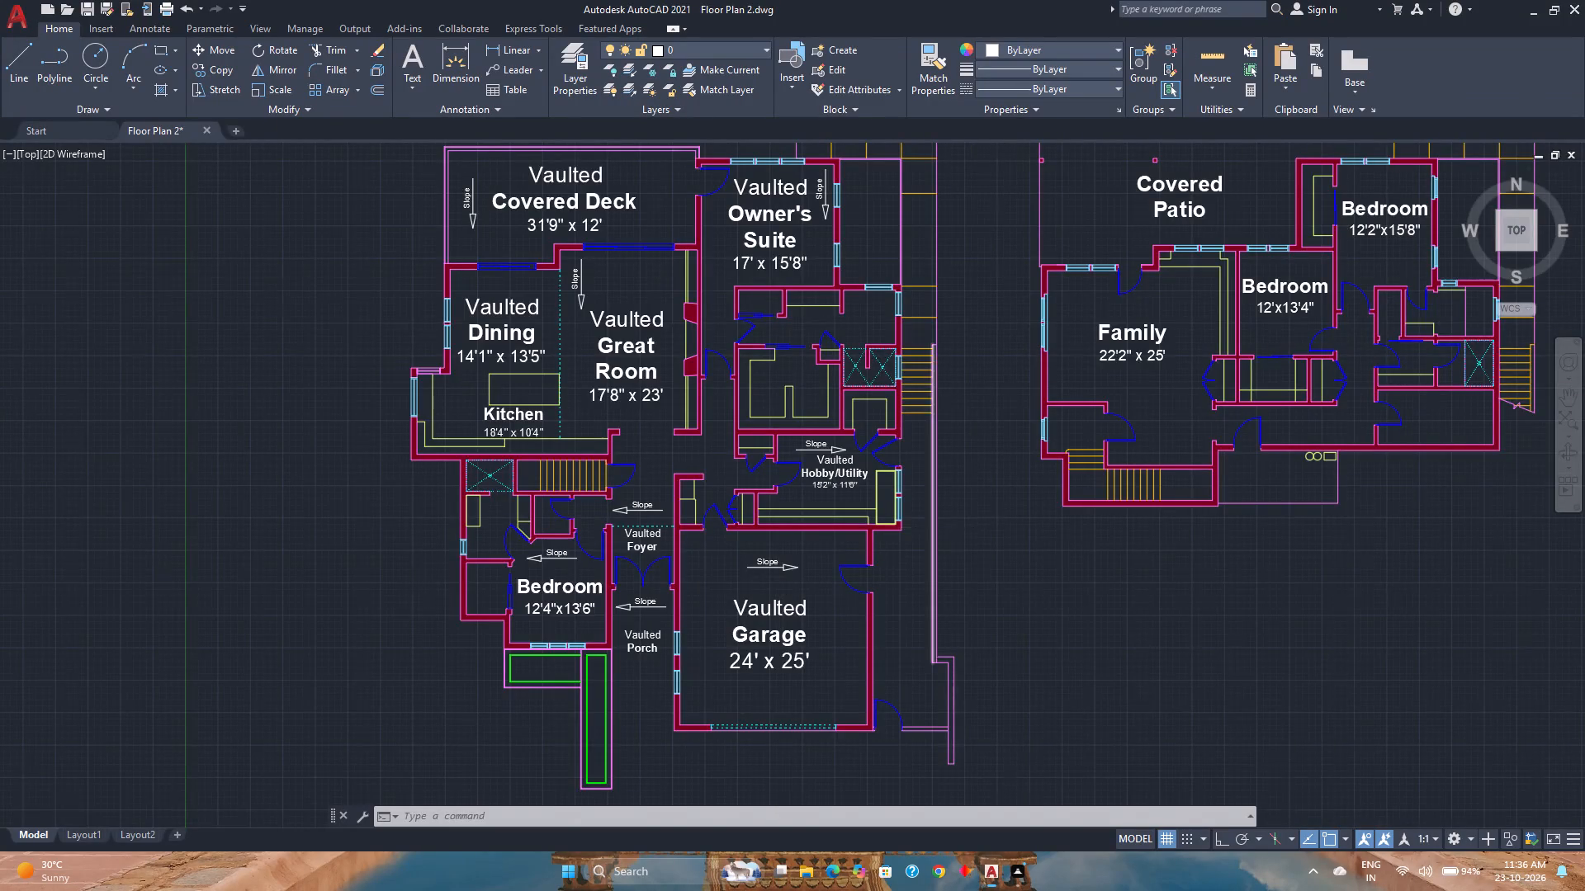
{"action": "scroll", "coordinate": [1015, 535], "scroll_direction": "up", "scroll_amount": 1}
{"action": "middle_click_drag", "start_coordinate": [1015, 535], "coordinate": [790, 637]}
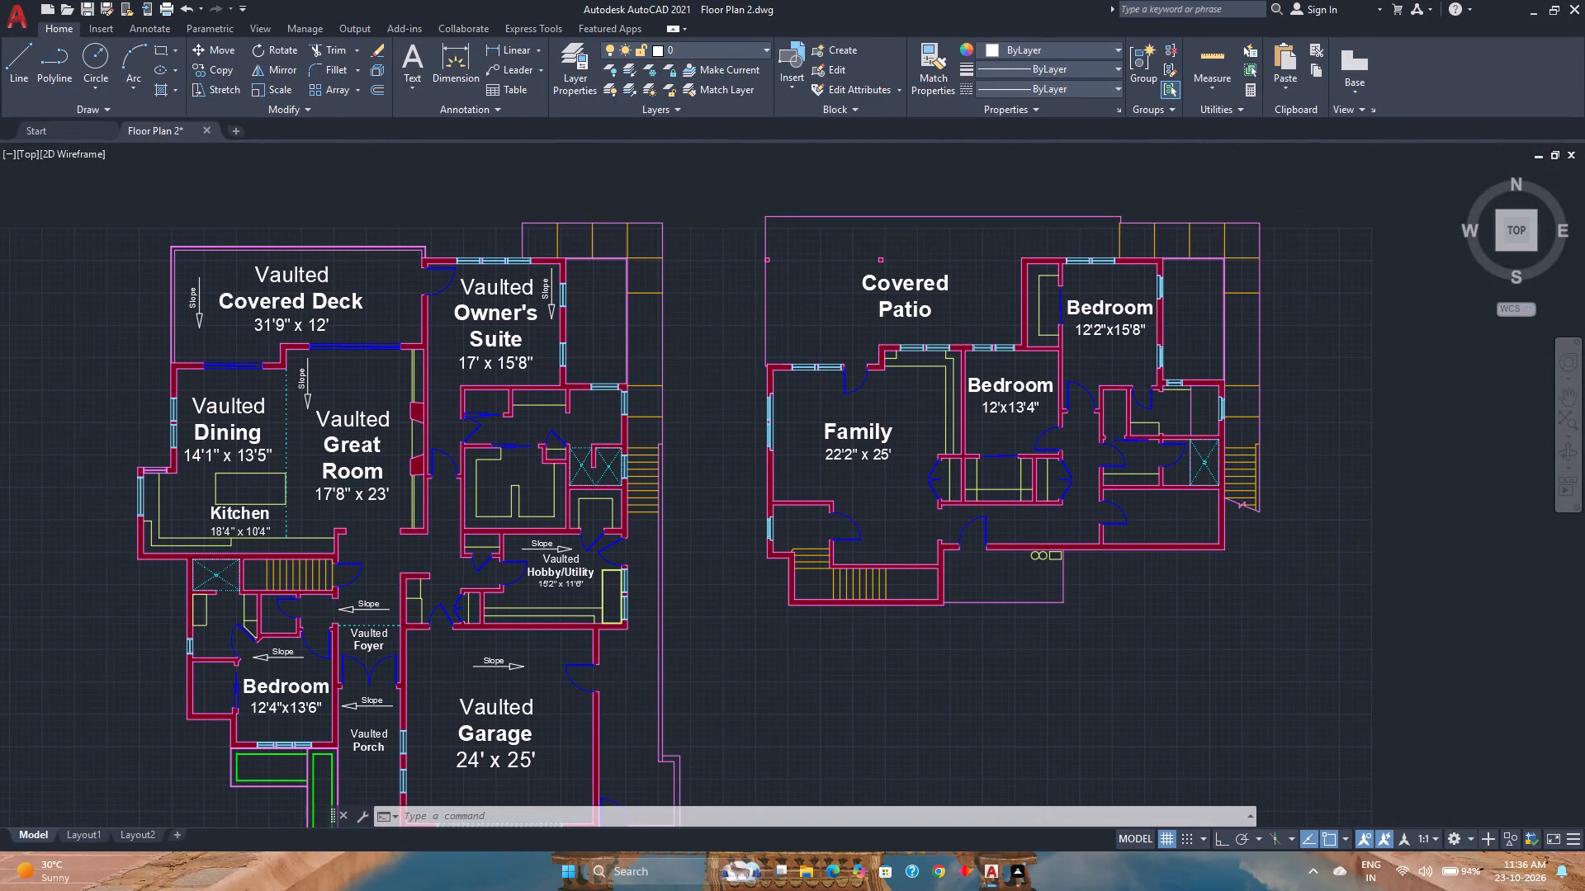
{"action": "middle_click", "coordinate": [790, 637]}
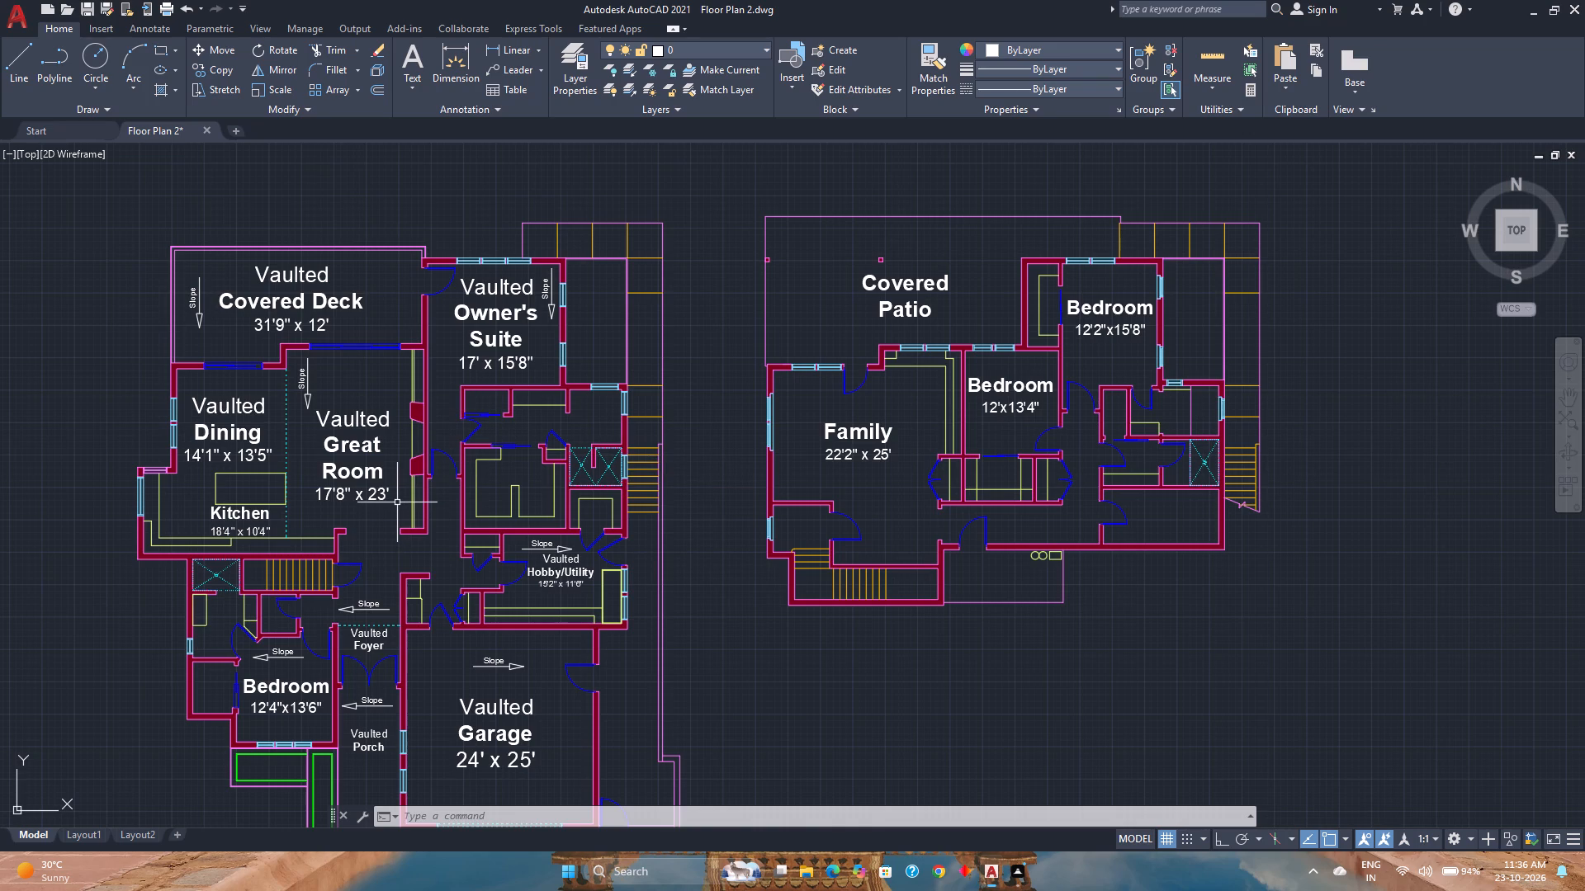
{"action": "middle_click", "coordinate": [356, 529]}
{"action": "middle_click_drag", "start_coordinate": [357, 529], "coordinate": [470, 506]}
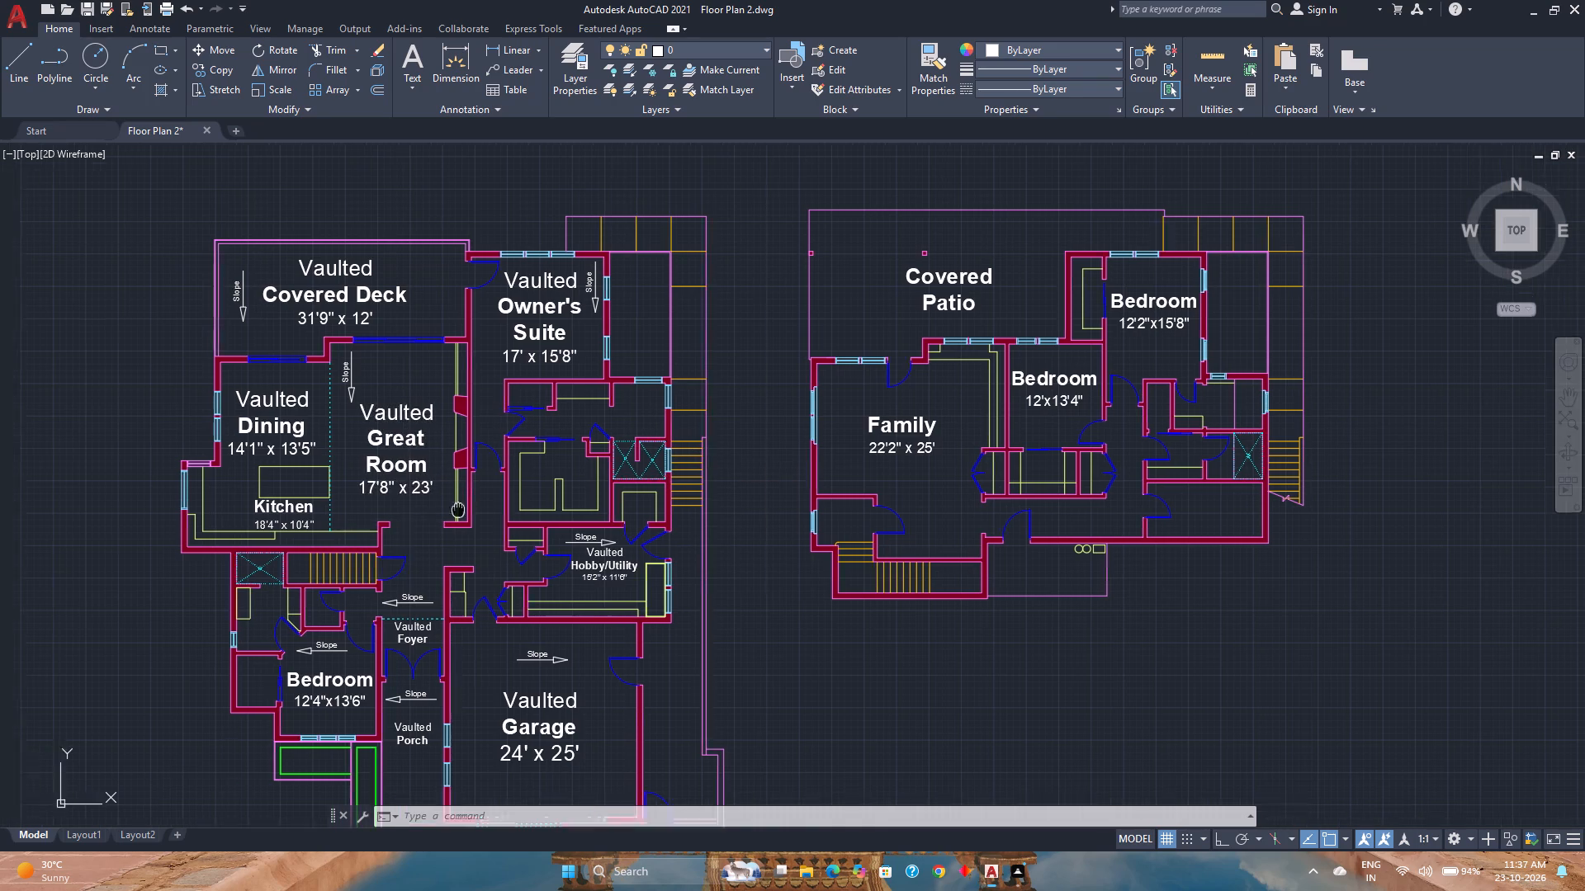
{"action": "middle_click_drag", "start_coordinate": [470, 506], "coordinate": [493, 493]}
{"action": "middle_click", "coordinate": [493, 493]}
{"action": "middle_click", "coordinate": [493, 493]}
{"action": "middle_click", "coordinate": [493, 493]}
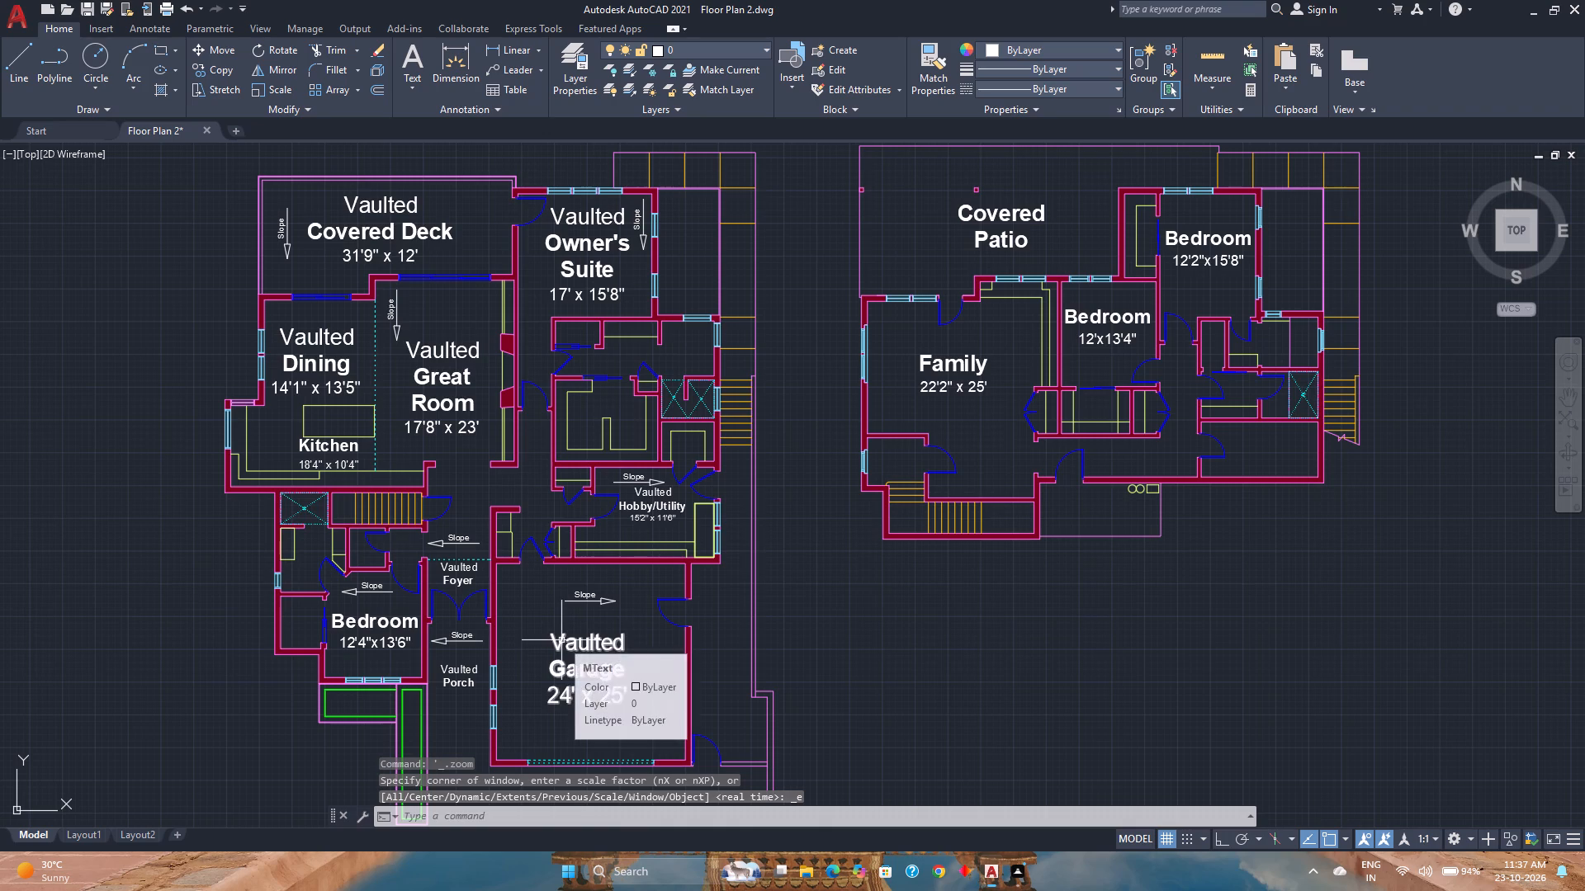
{"action": "scroll", "coordinate": [990, 368], "scroll_direction": "up", "scroll_amount": 1}
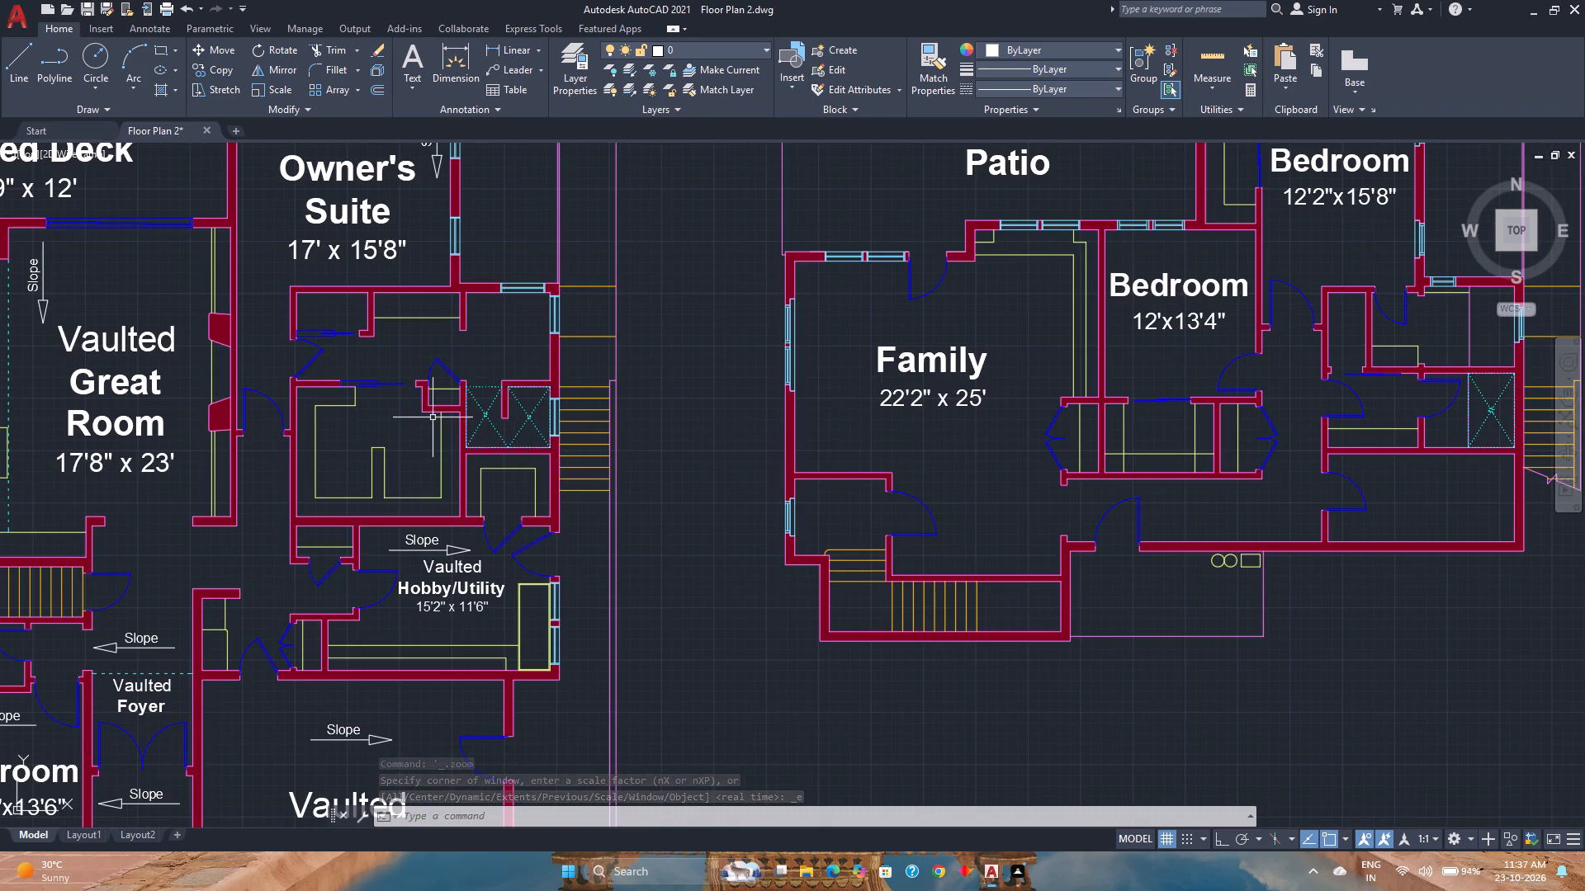
{"action": "scroll", "coordinate": [389, 417], "scroll_direction": "up", "scroll_amount": 2}
{"action": "middle_click_drag", "start_coordinate": [399, 420], "coordinate": [500, 530]}
{"action": "middle_click", "coordinate": [500, 530]}
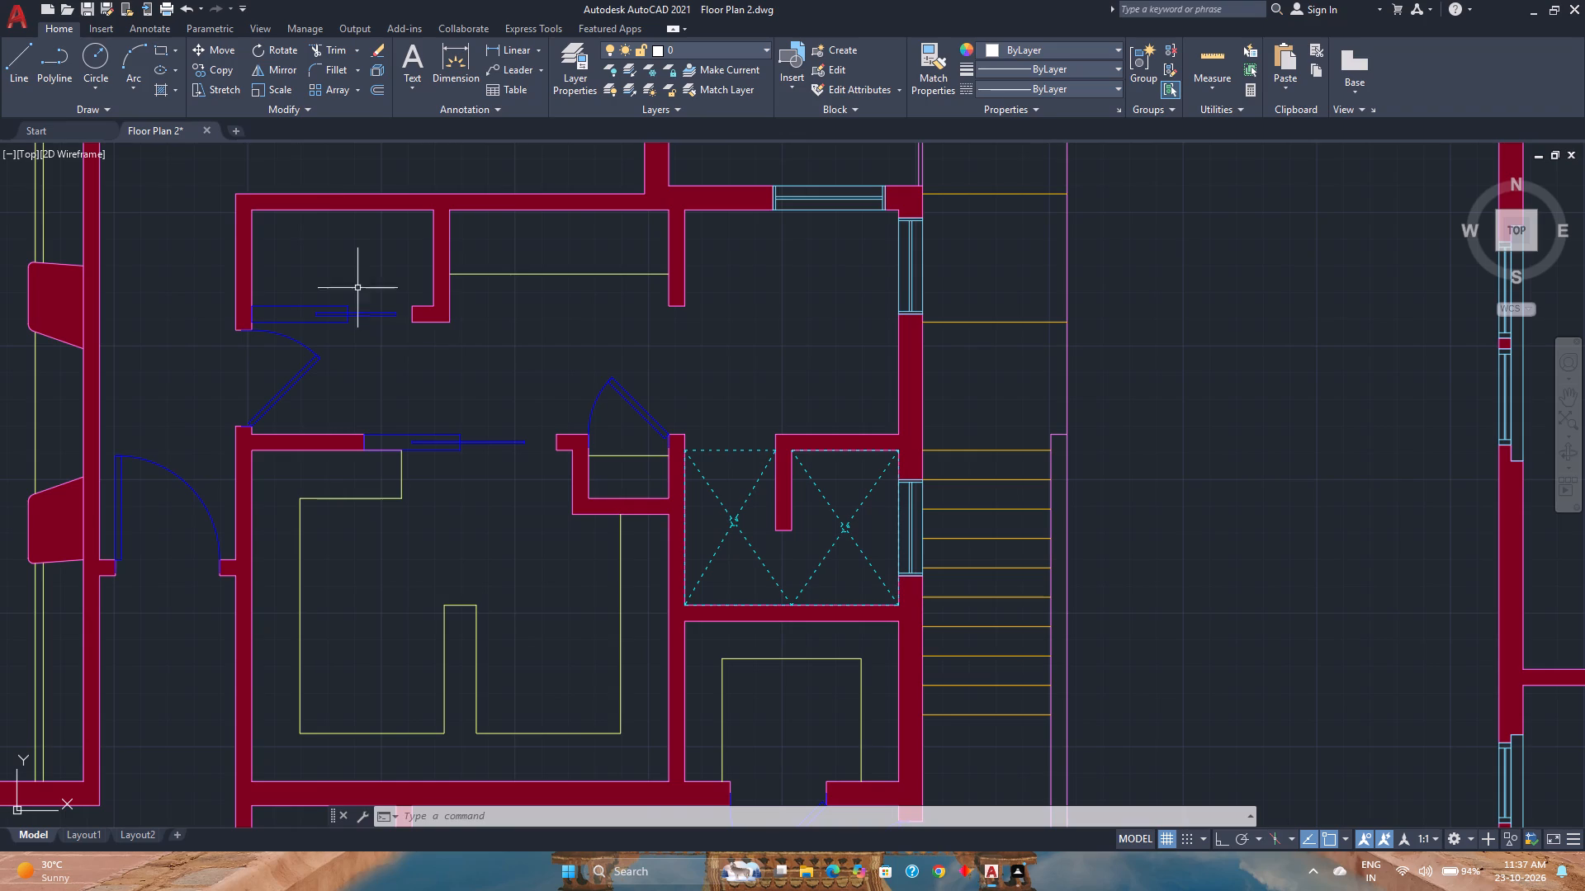
Copy the "Vaulted Porch" label into the bath area south of the Owner's Suite, above the walk-in closet.
{"action": "scroll", "coordinate": [544, 398], "scroll_direction": "down", "scroll_amount": 3}
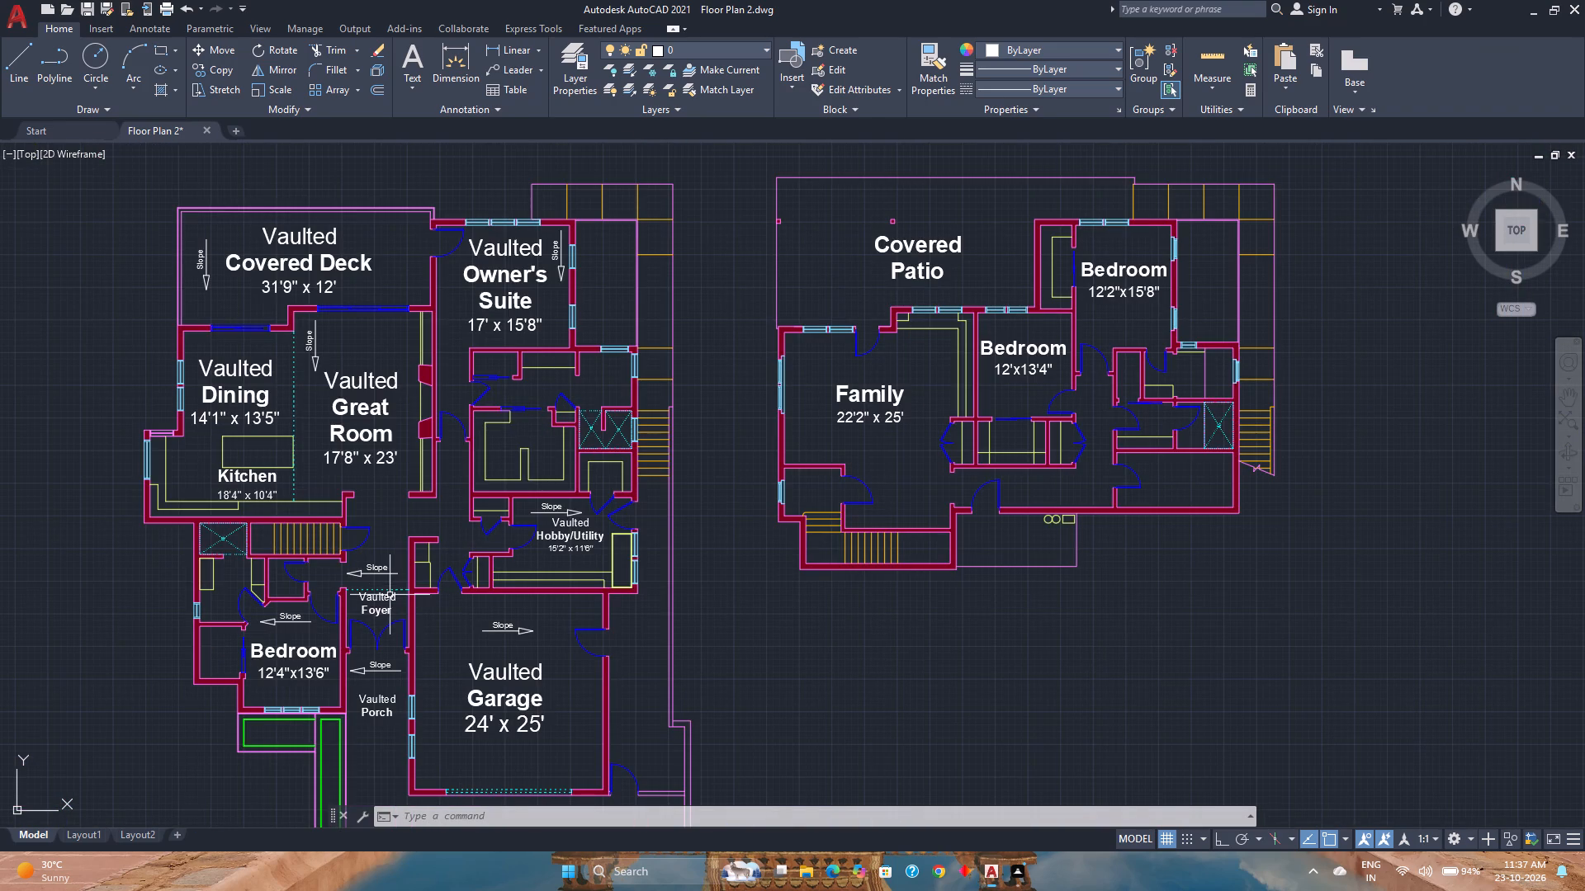
{"action": "left_click", "coordinate": [383, 697]}
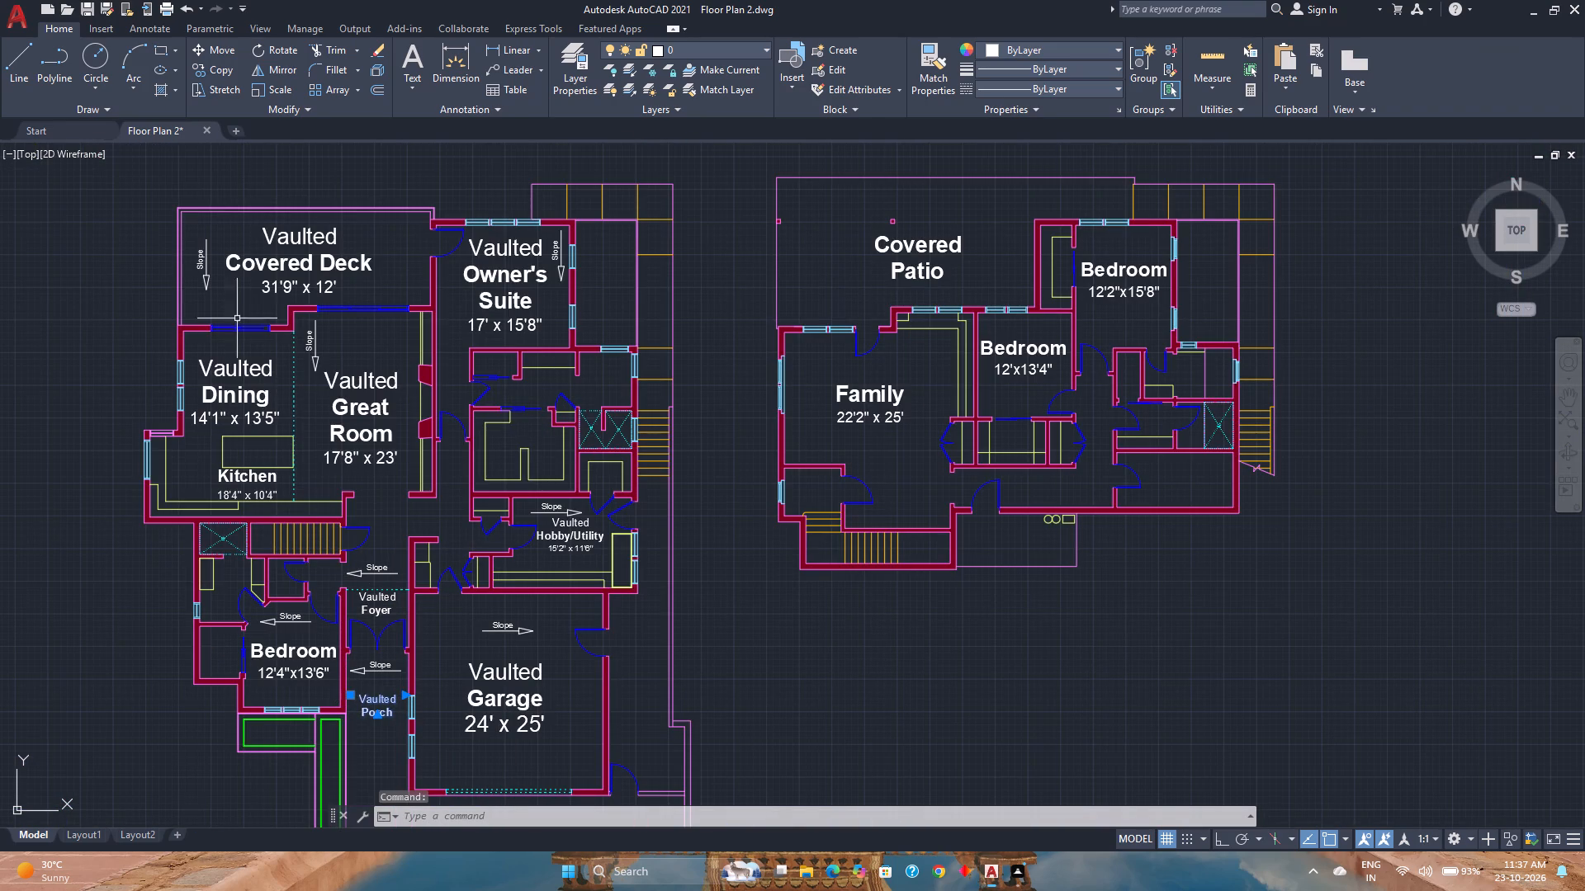
{"action": "left_click", "coordinate": [208, 67]}
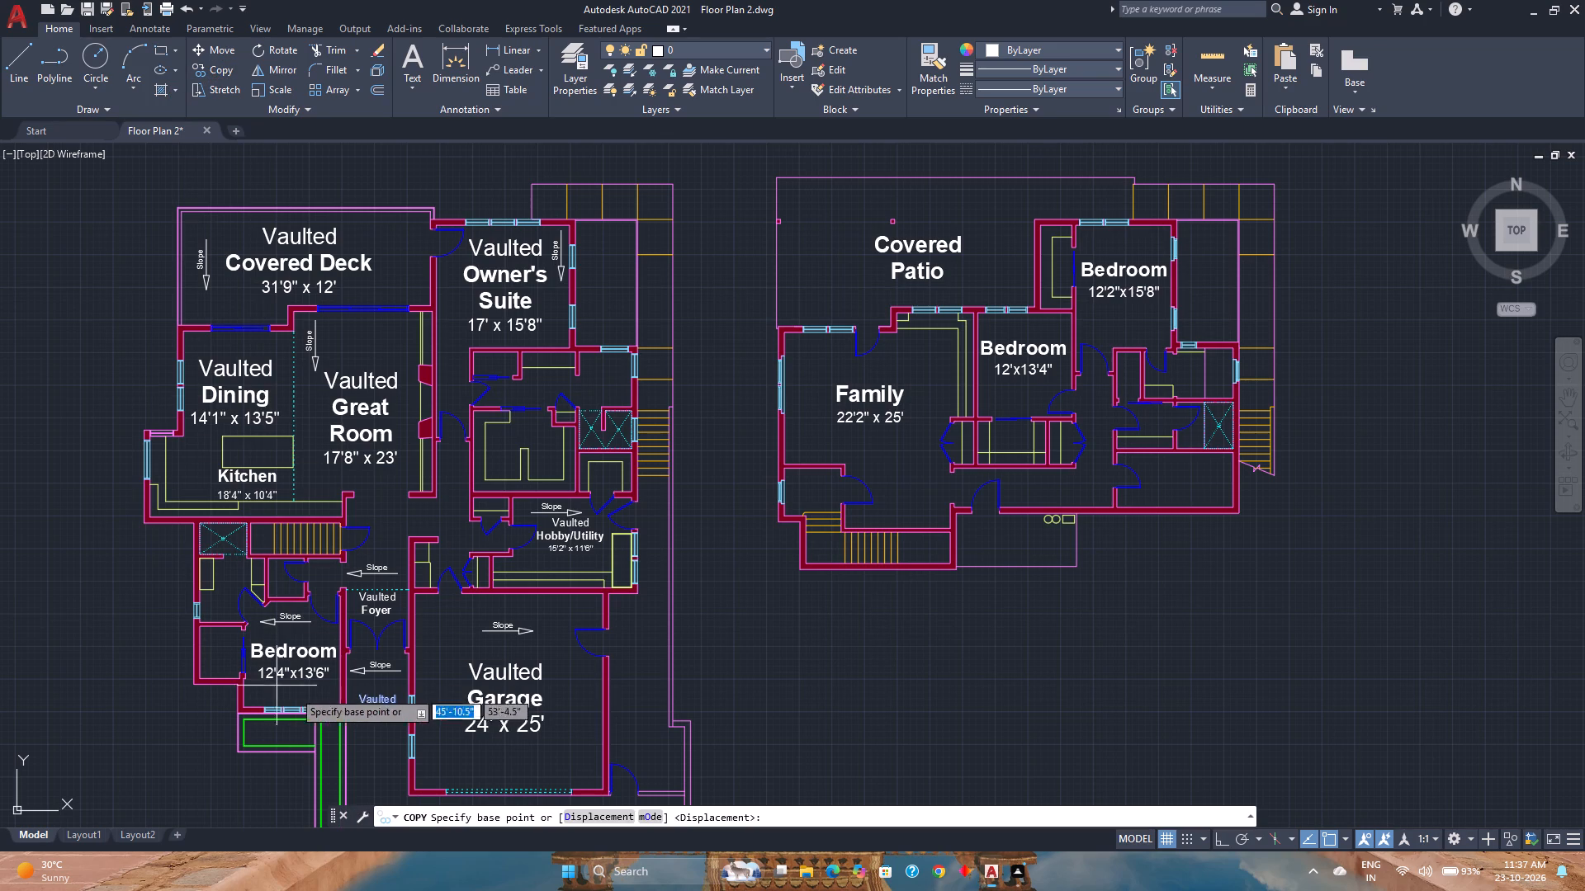
{"action": "left_click", "coordinate": [355, 701]}
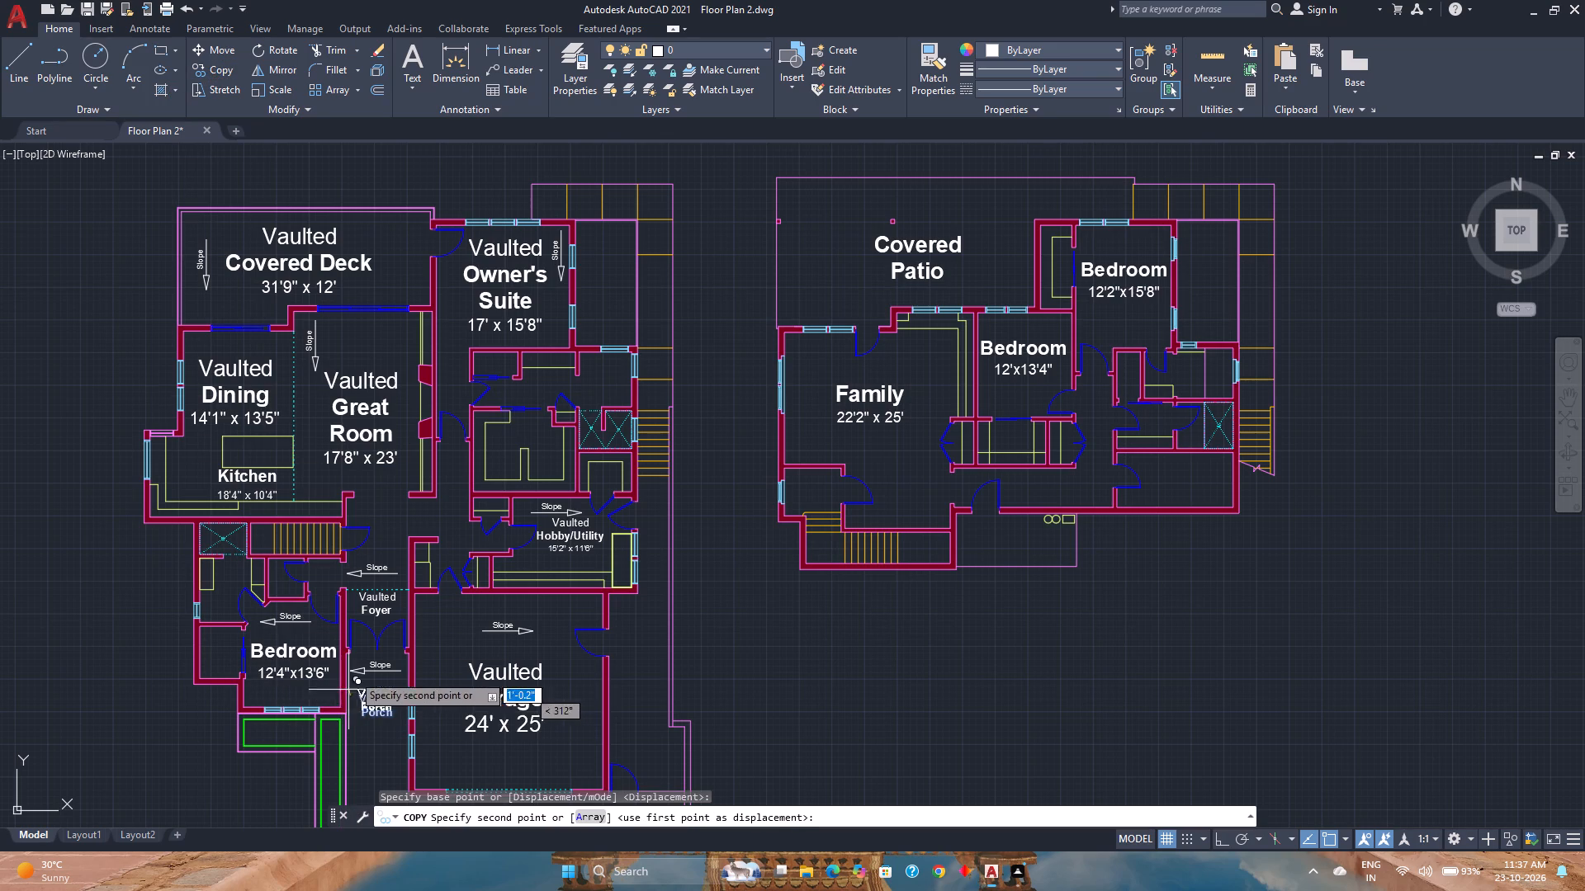
{"action": "scroll", "coordinate": [507, 393], "scroll_direction": "up", "scroll_amount": 2}
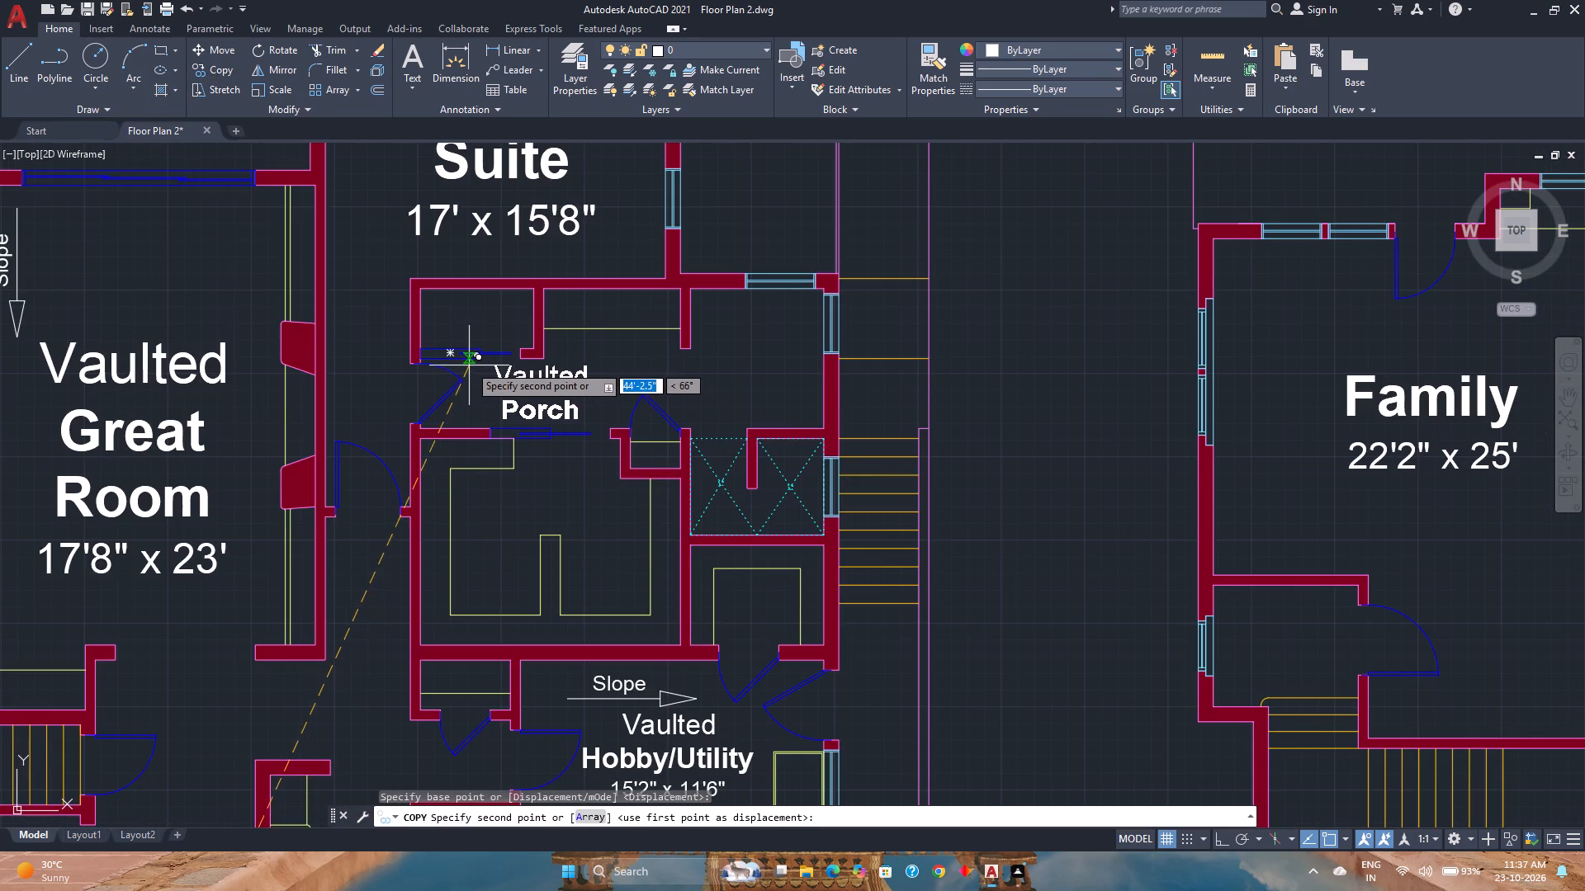
{"action": "left_click", "coordinate": [469, 365]}
{"action": "key", "text": "Escape"}
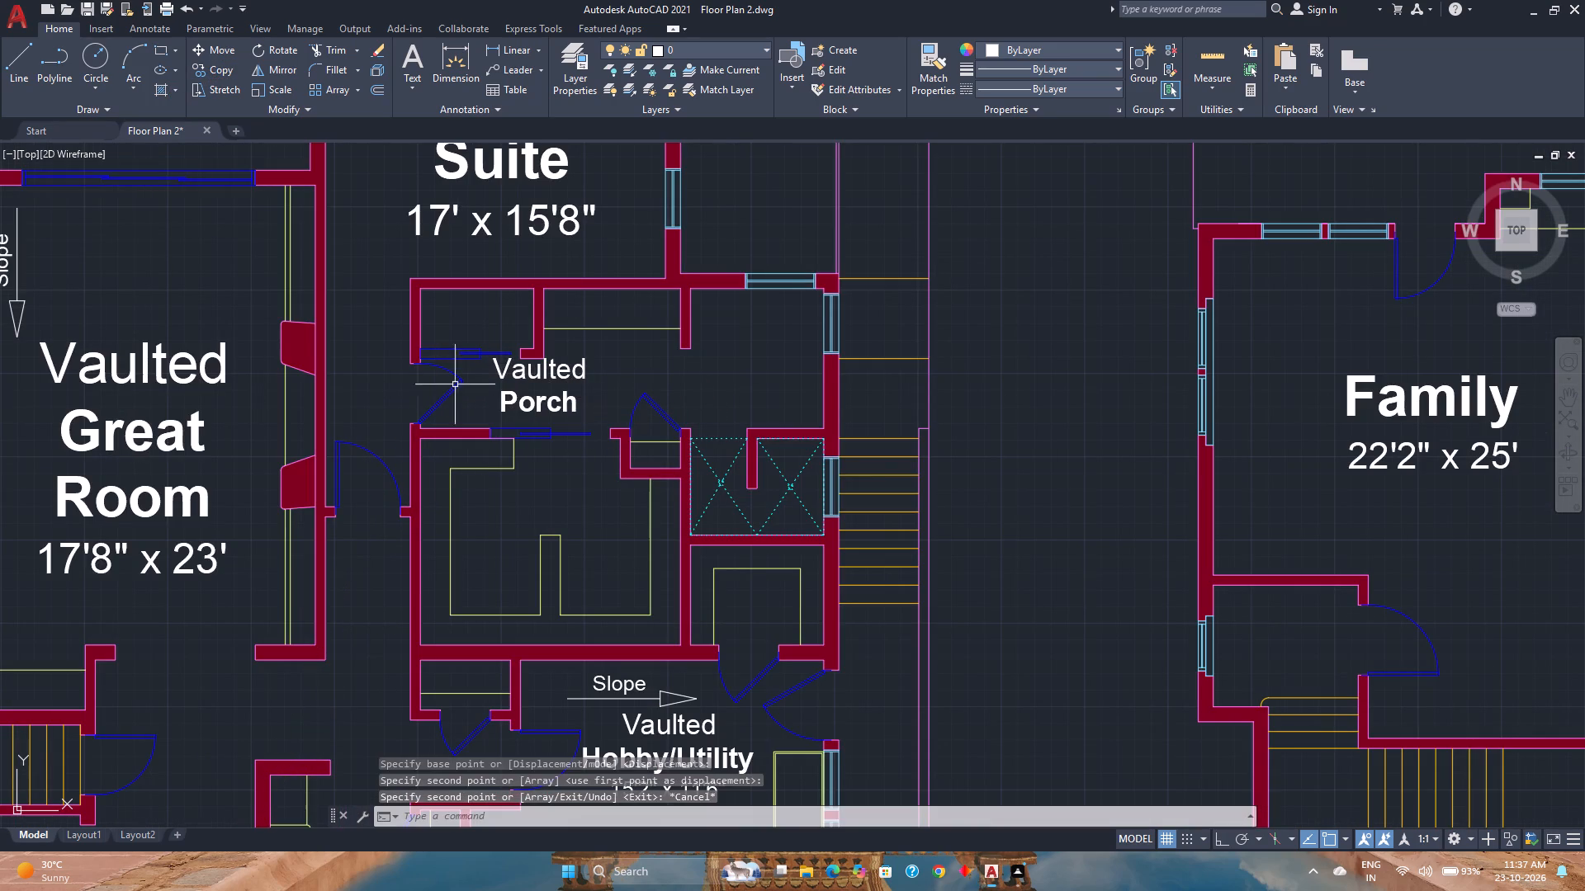
Replace the text of the copied Vaulted Porch label in the bath area with "Bath".
{"action": "double_click", "coordinate": [528, 371]}
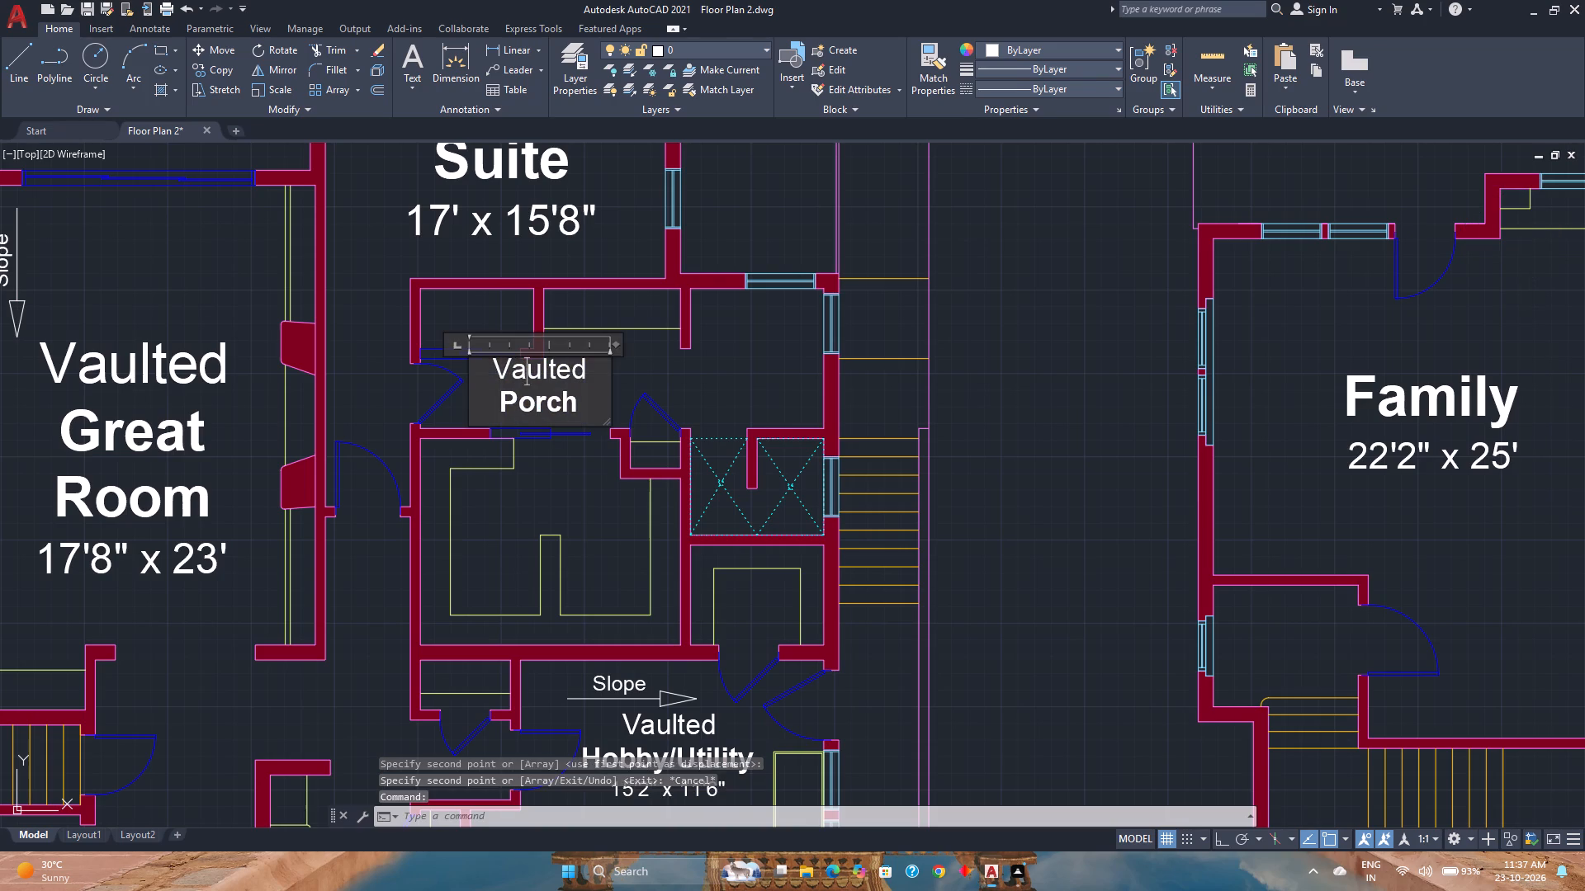
{"action": "left_click", "coordinate": [587, 372]}
{"action": "key", "text": "ctrl+a"}
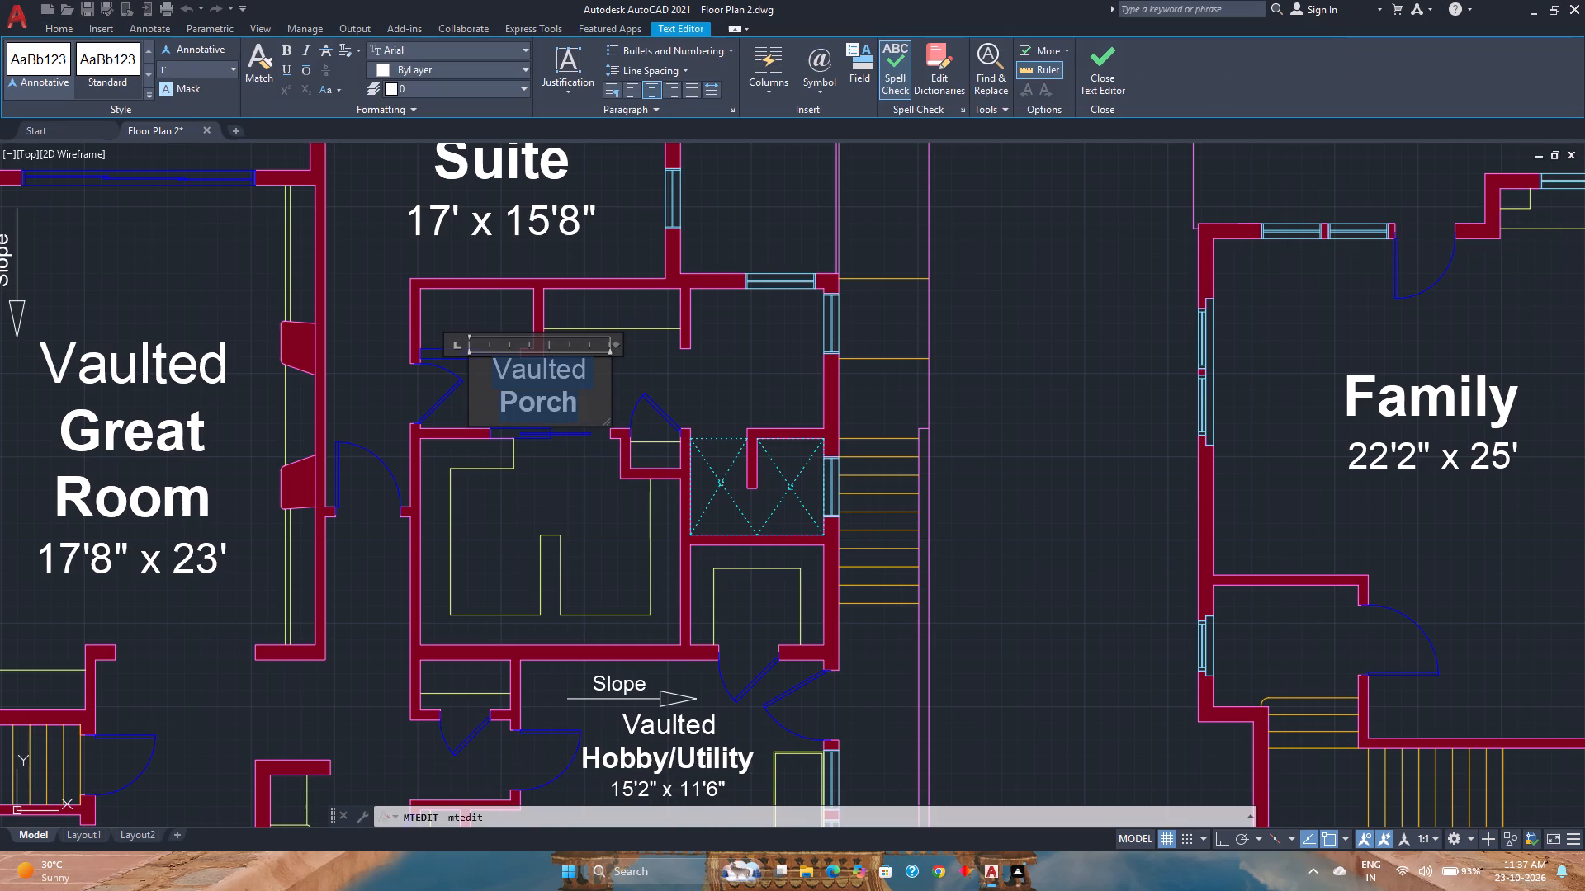
{"action": "key", "text": "shift+b"}
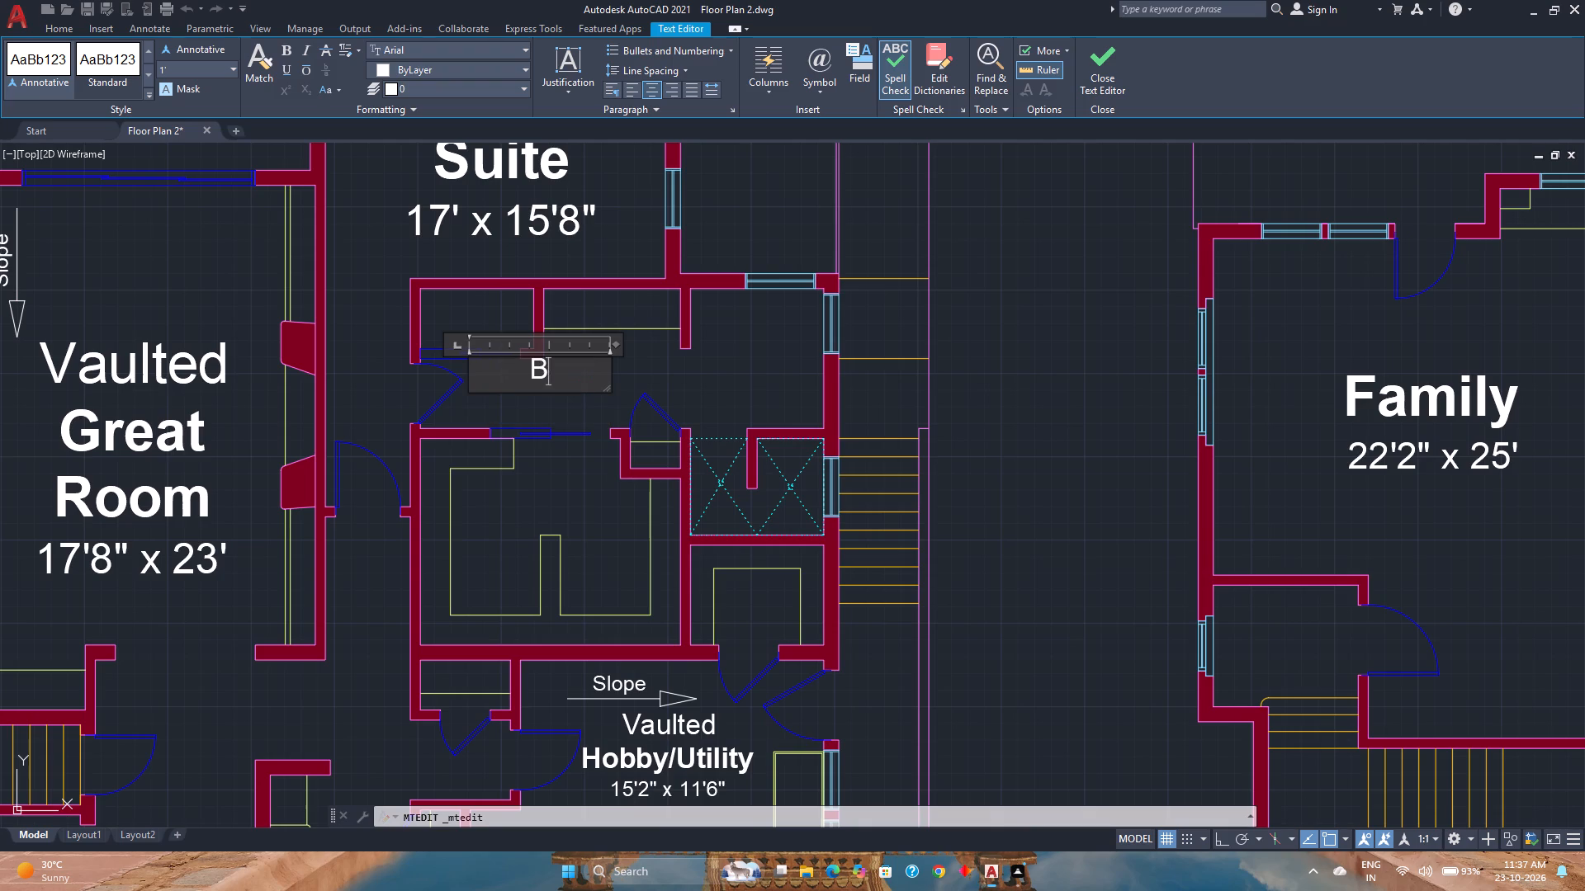
{"action": "type", "text": "ath"}
{"action": "key", "text": "Return"}
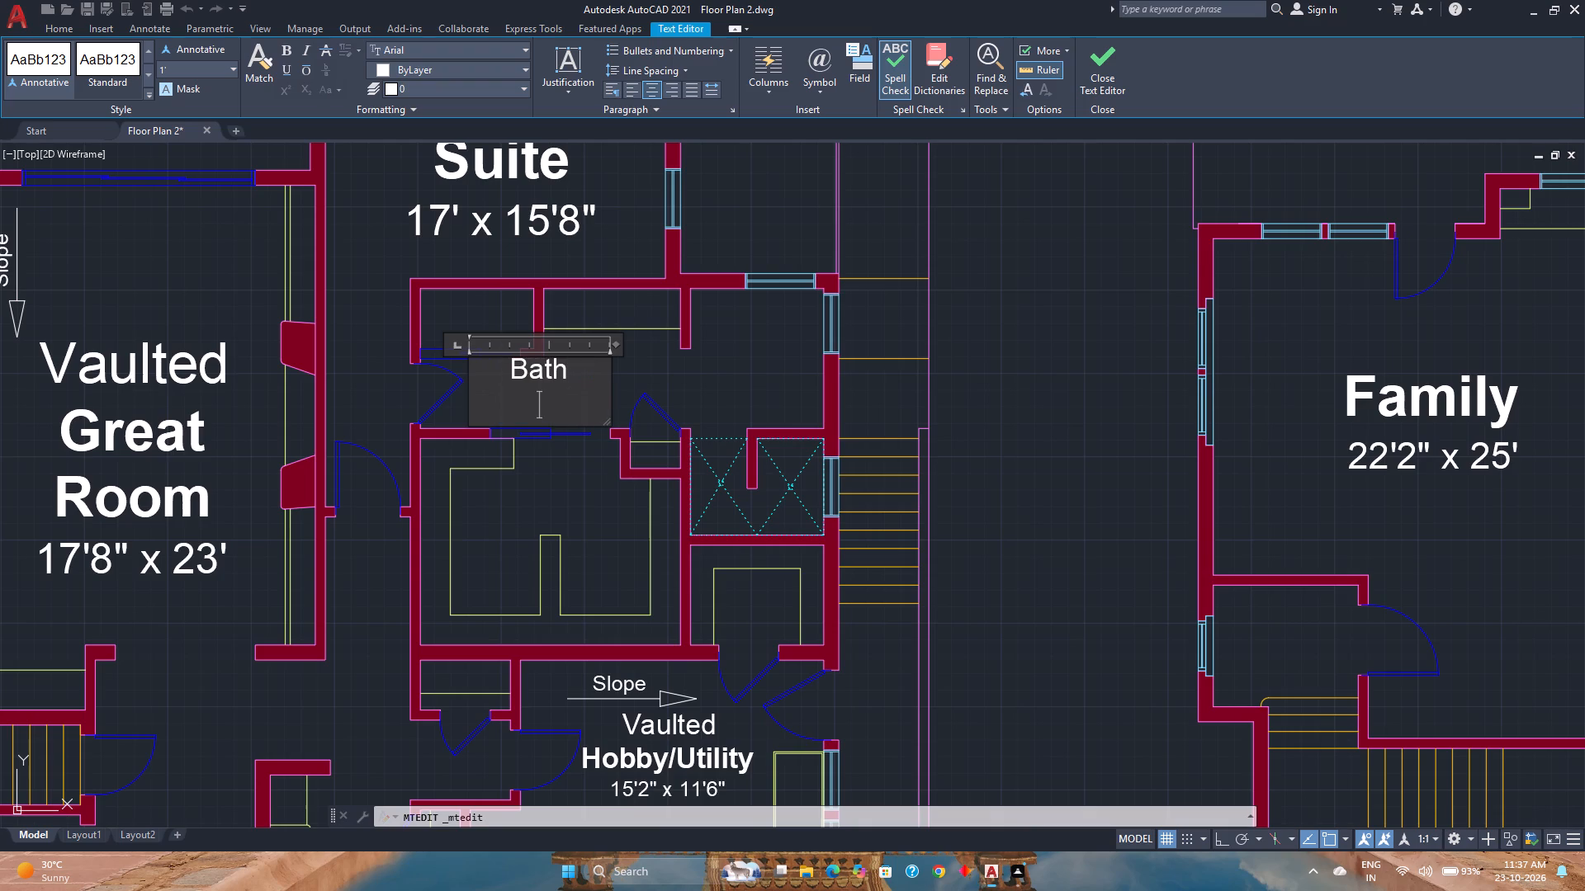
{"action": "key", "text": "BackSpace"}
{"action": "key", "text": "BackSpace"}
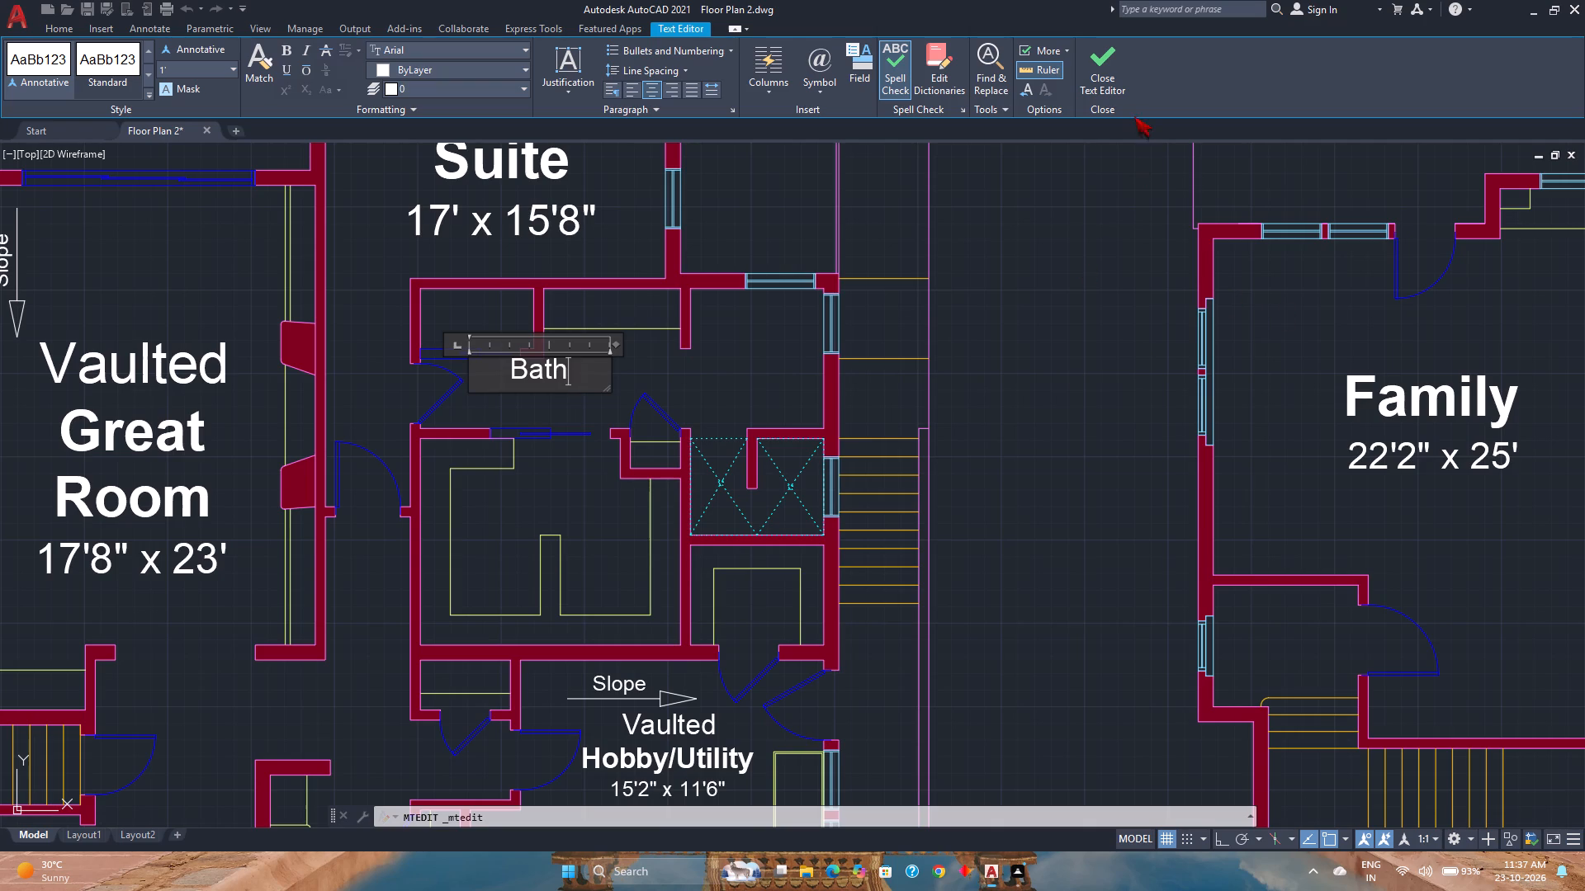
{"action": "left_click", "coordinate": [1120, 91]}
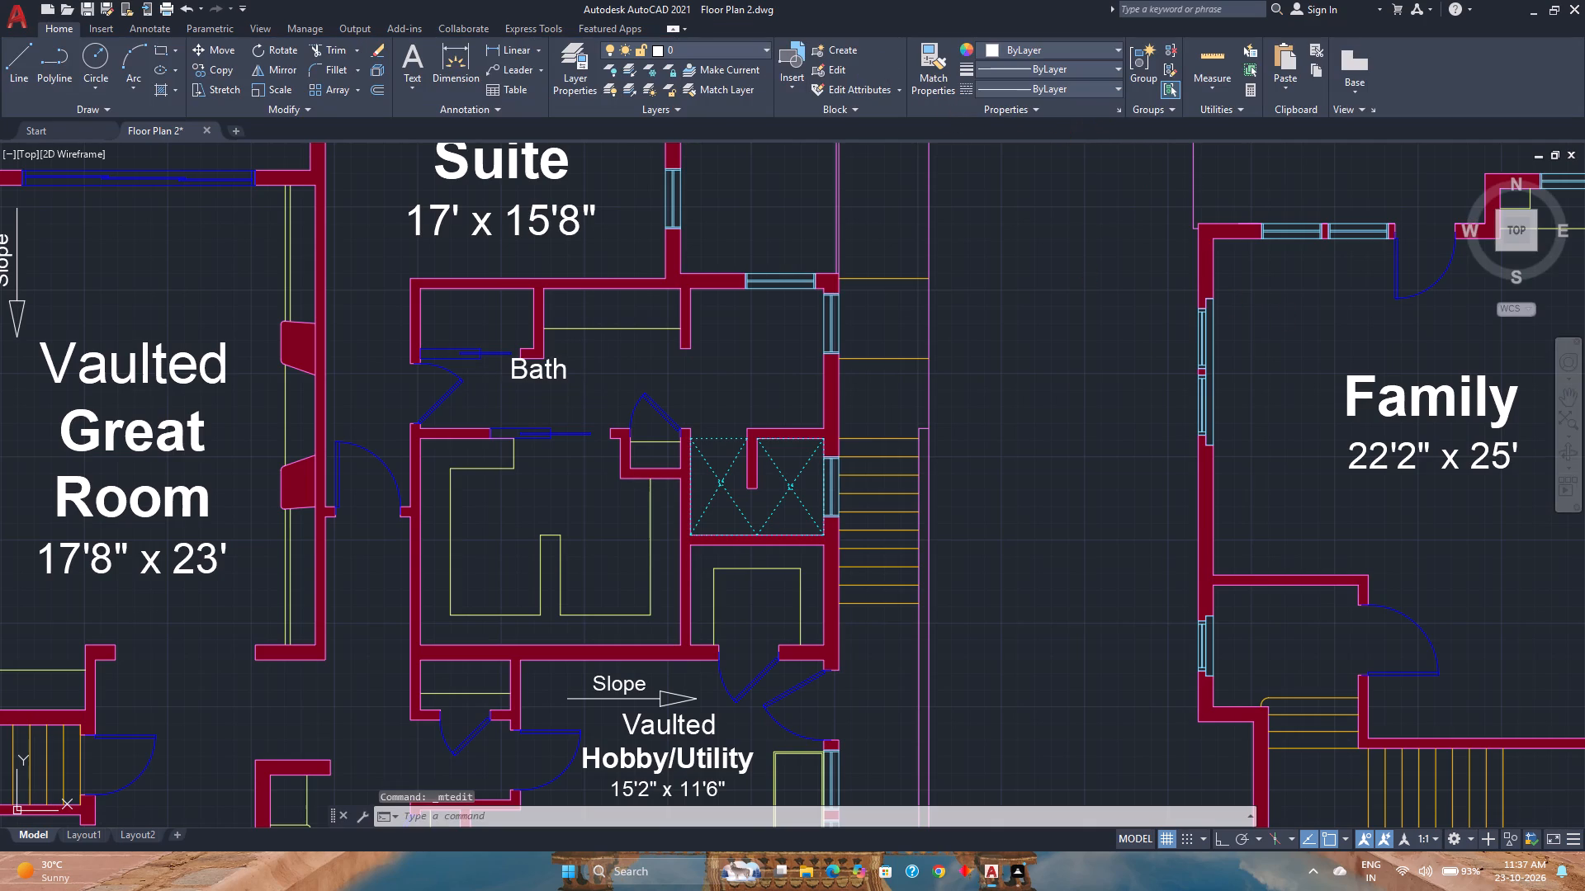
Measure the bath's height and its east-west width between the inner wall faces.
{"action": "left_click", "coordinate": [1190, 58]}
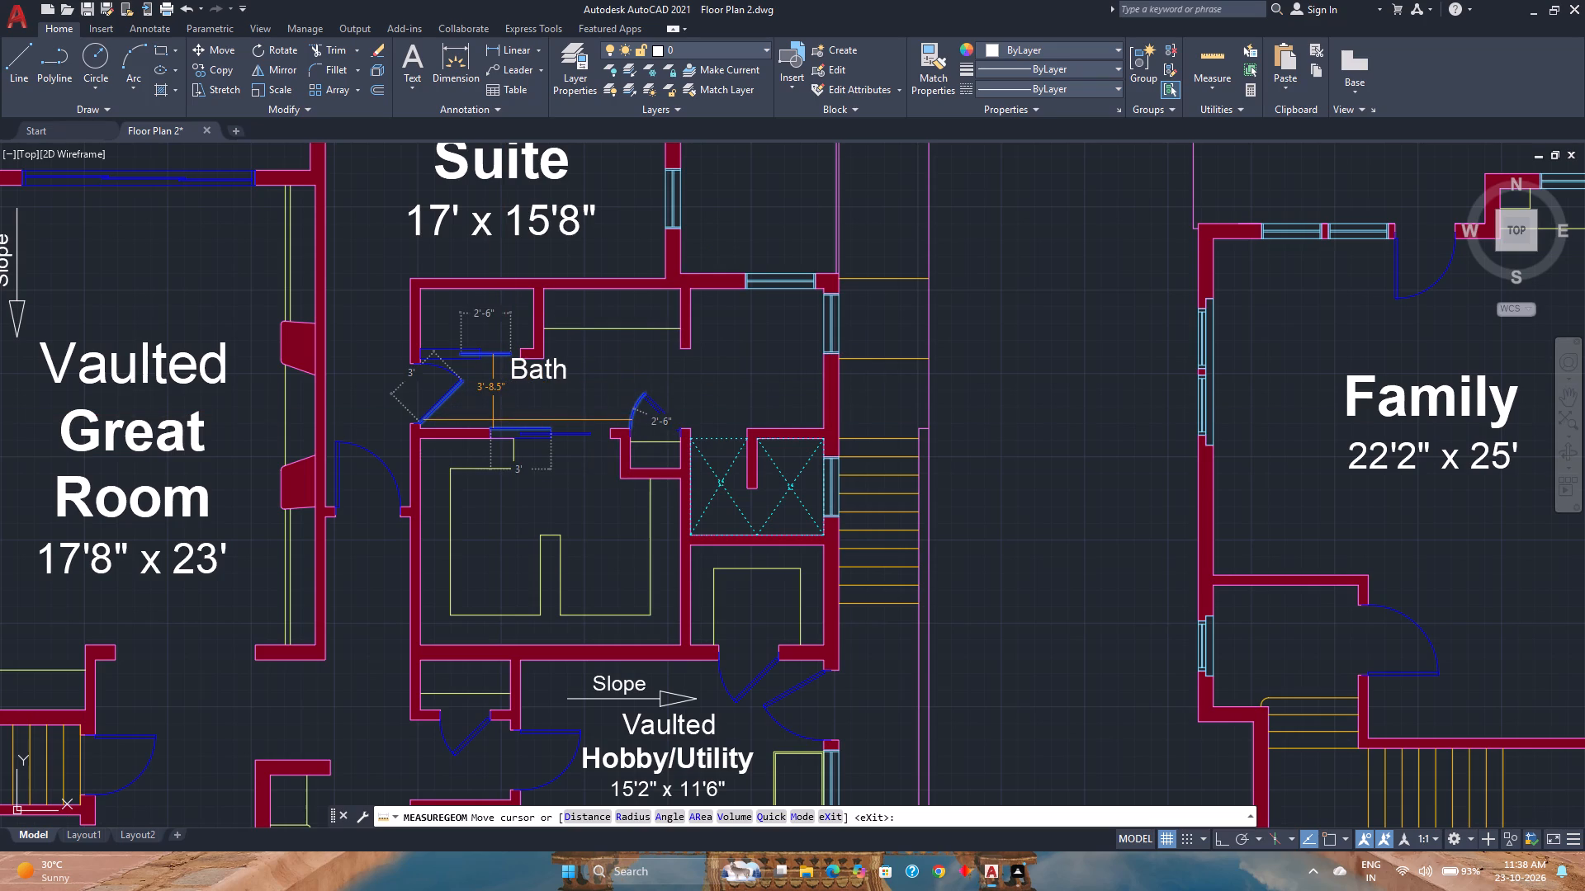
{"action": "key", "text": "Escape"}
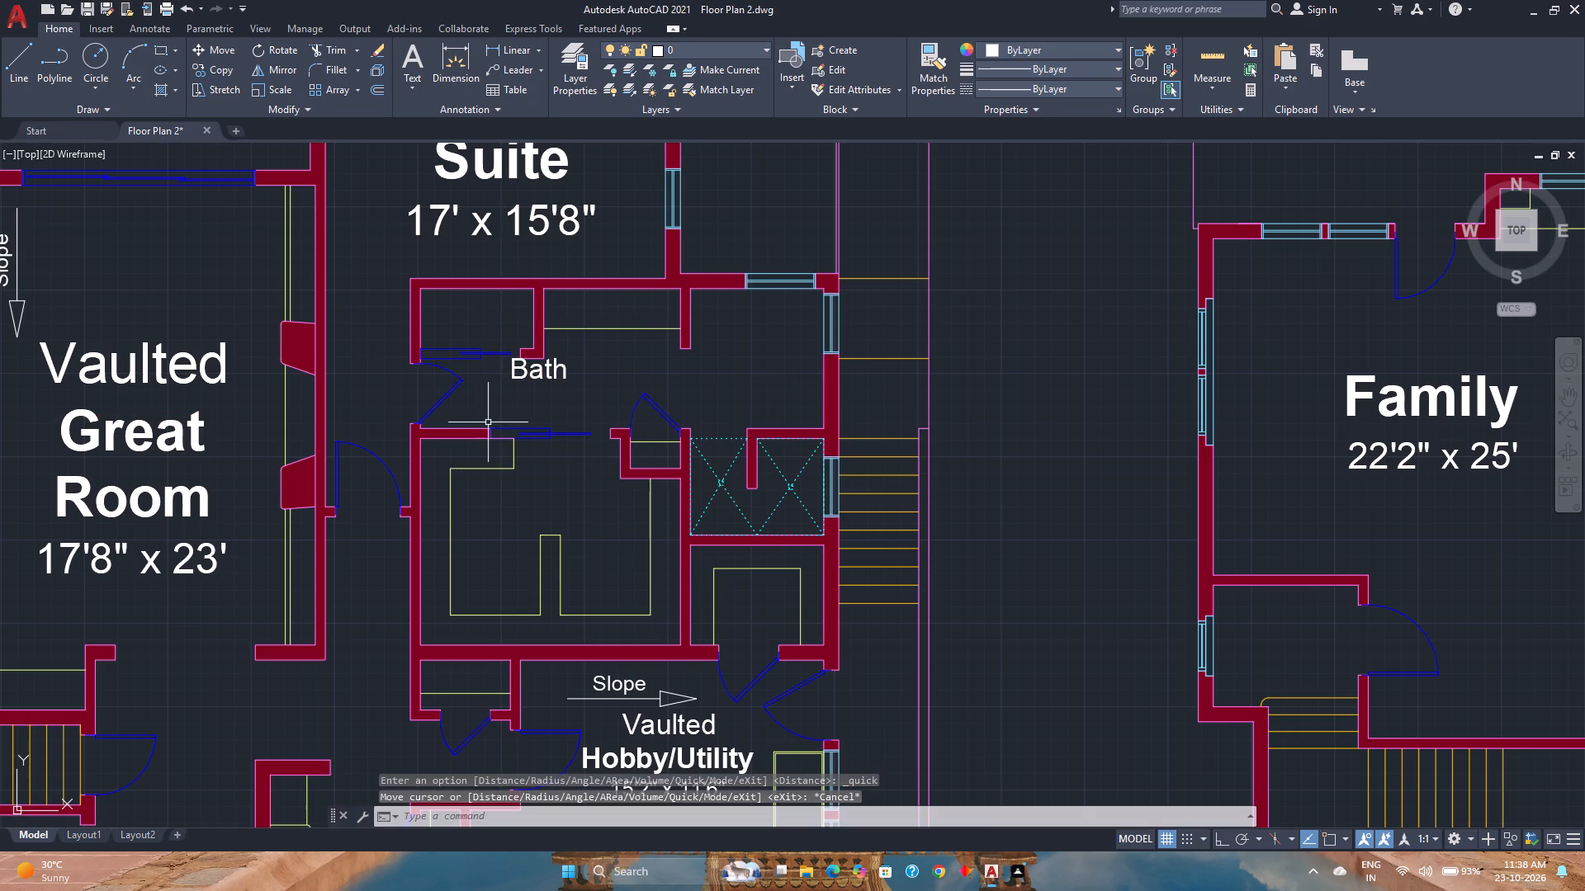
{"action": "left_click", "coordinate": [461, 62]}
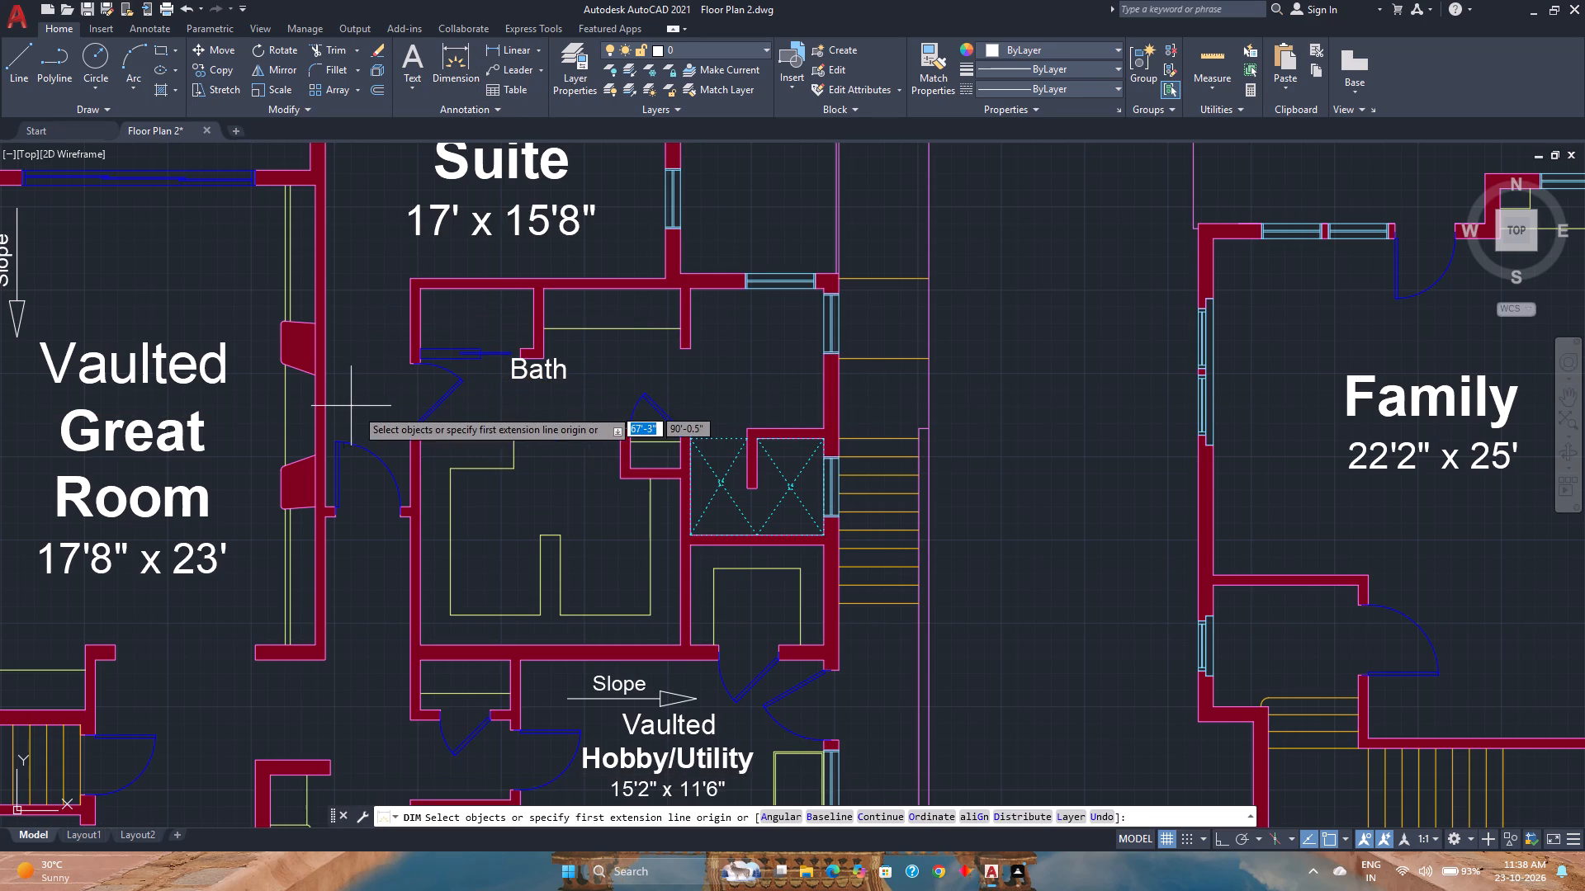
{"action": "scroll", "coordinate": [369, 411], "scroll_direction": "up", "scroll_amount": 3}
{"action": "left_click", "coordinate": [501, 455]}
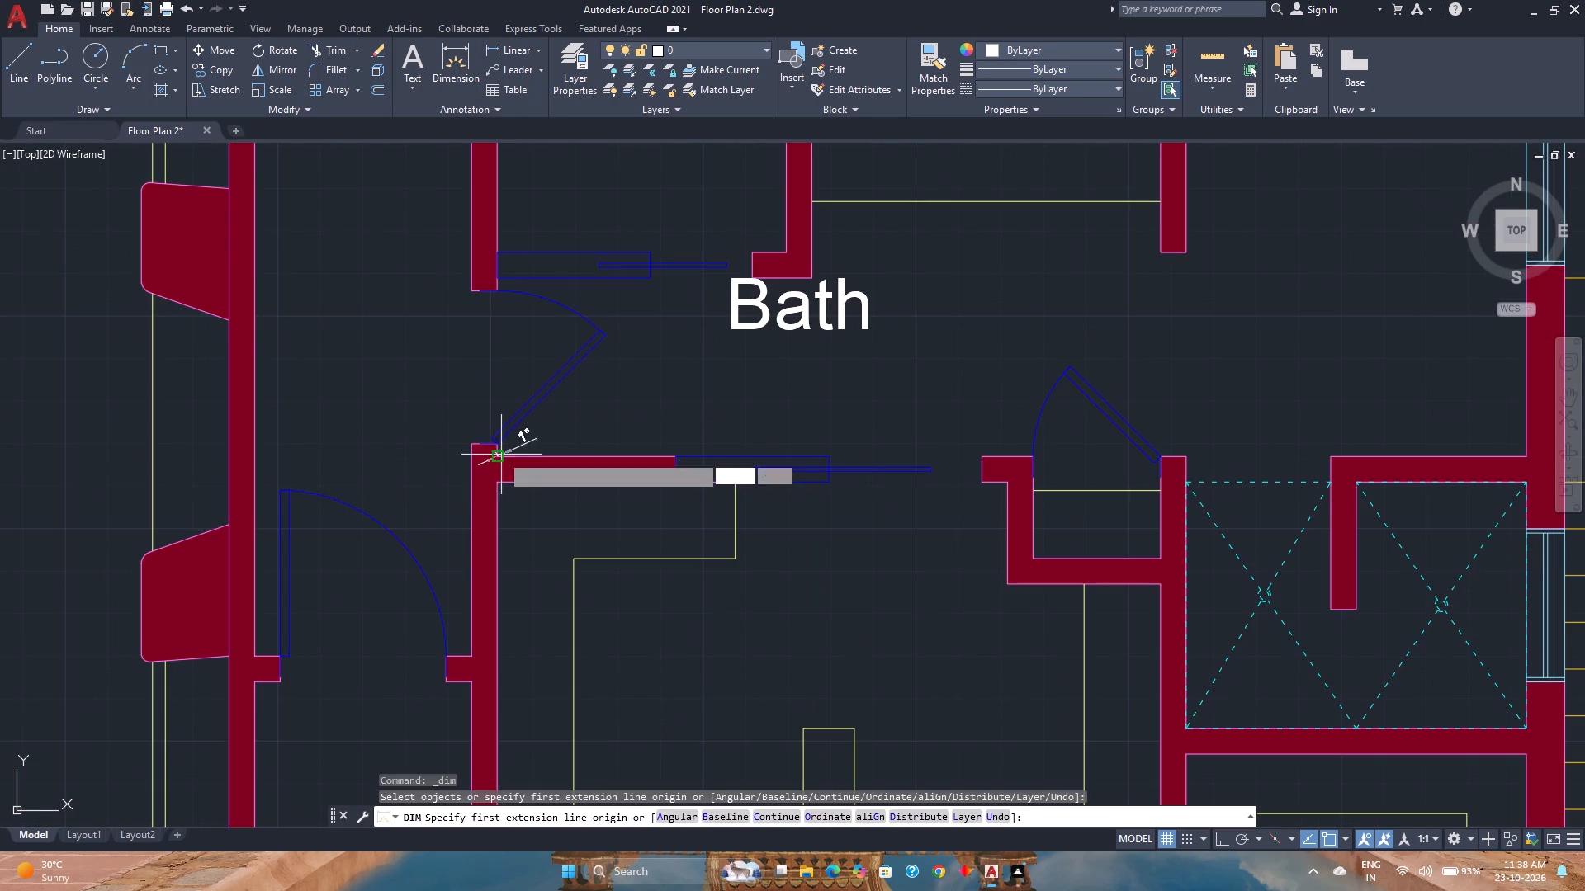
{"action": "scroll", "coordinate": [501, 455], "scroll_direction": "down", "scroll_amount": 2}
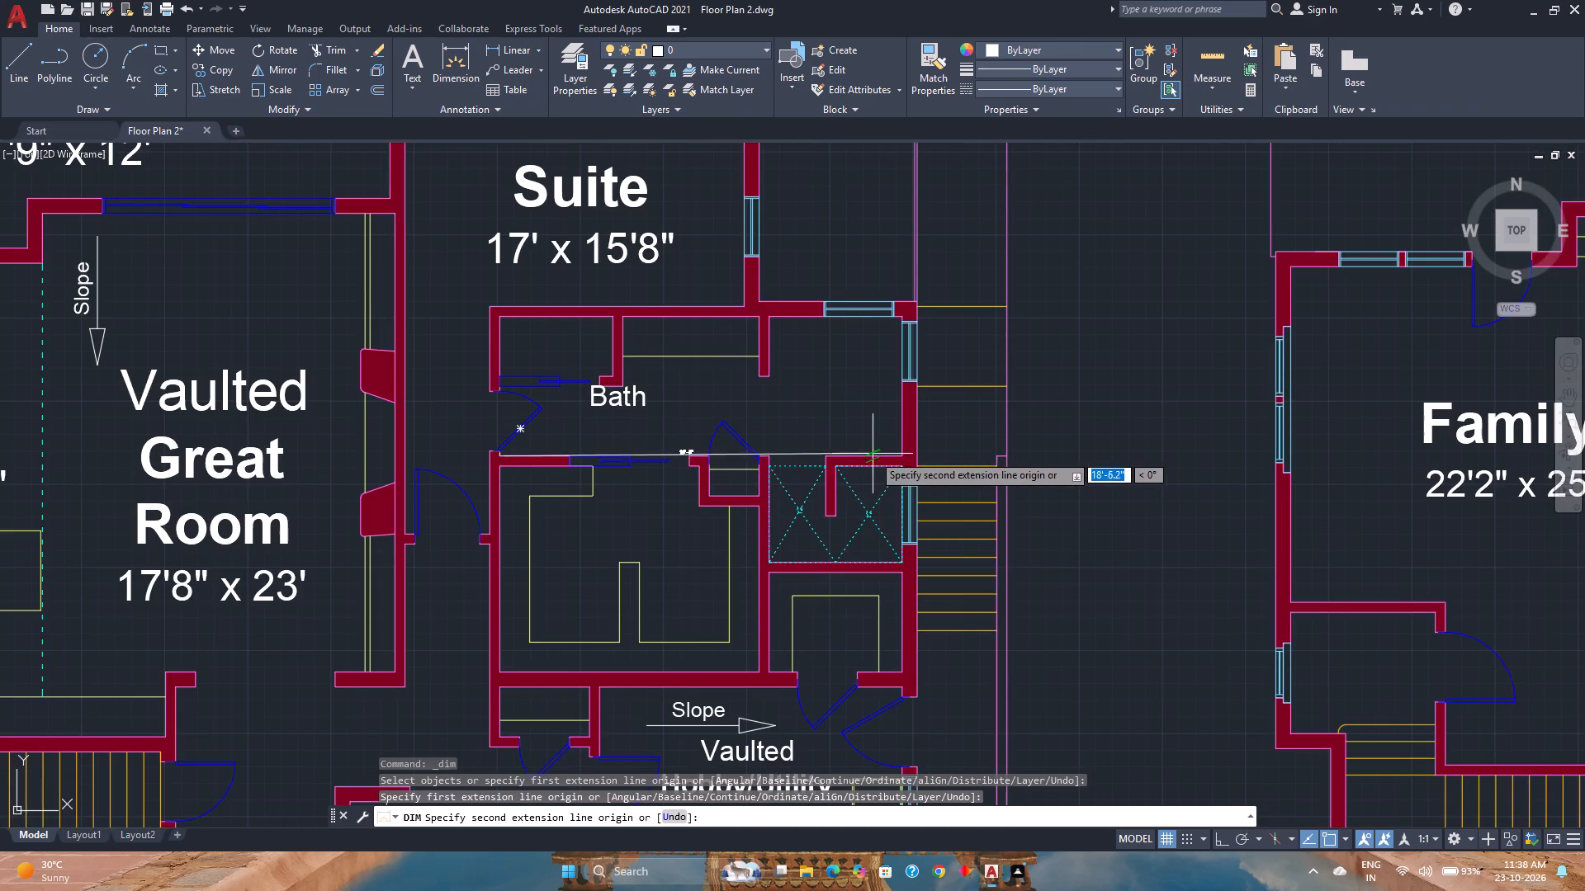
{"action": "left_click", "coordinate": [903, 454]}
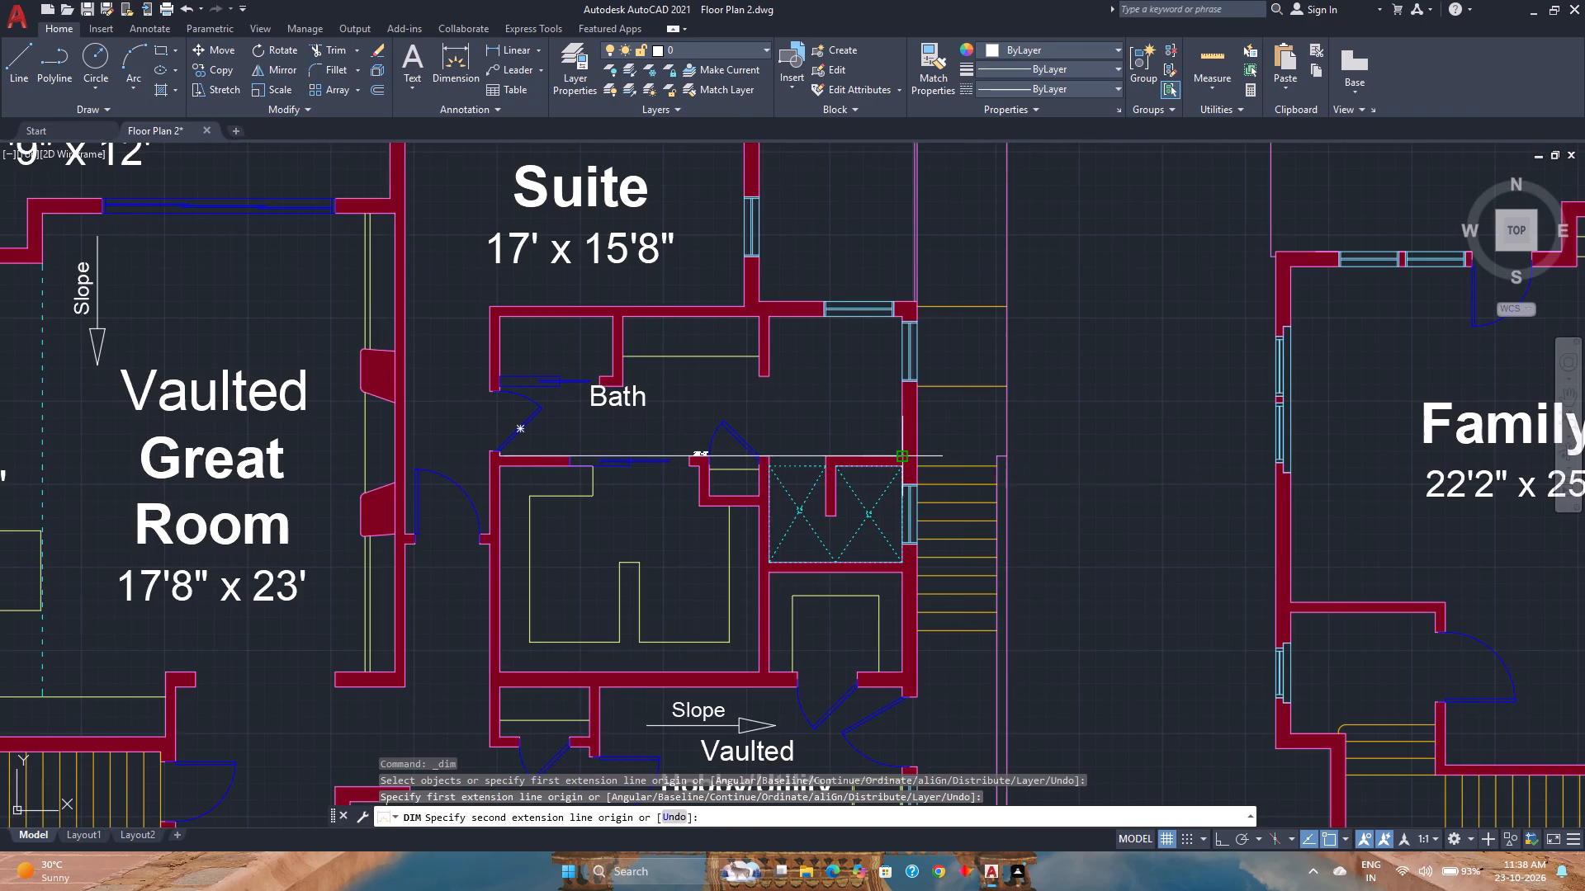
{"action": "scroll", "coordinate": [712, 428], "scroll_direction": "up", "scroll_amount": 4}
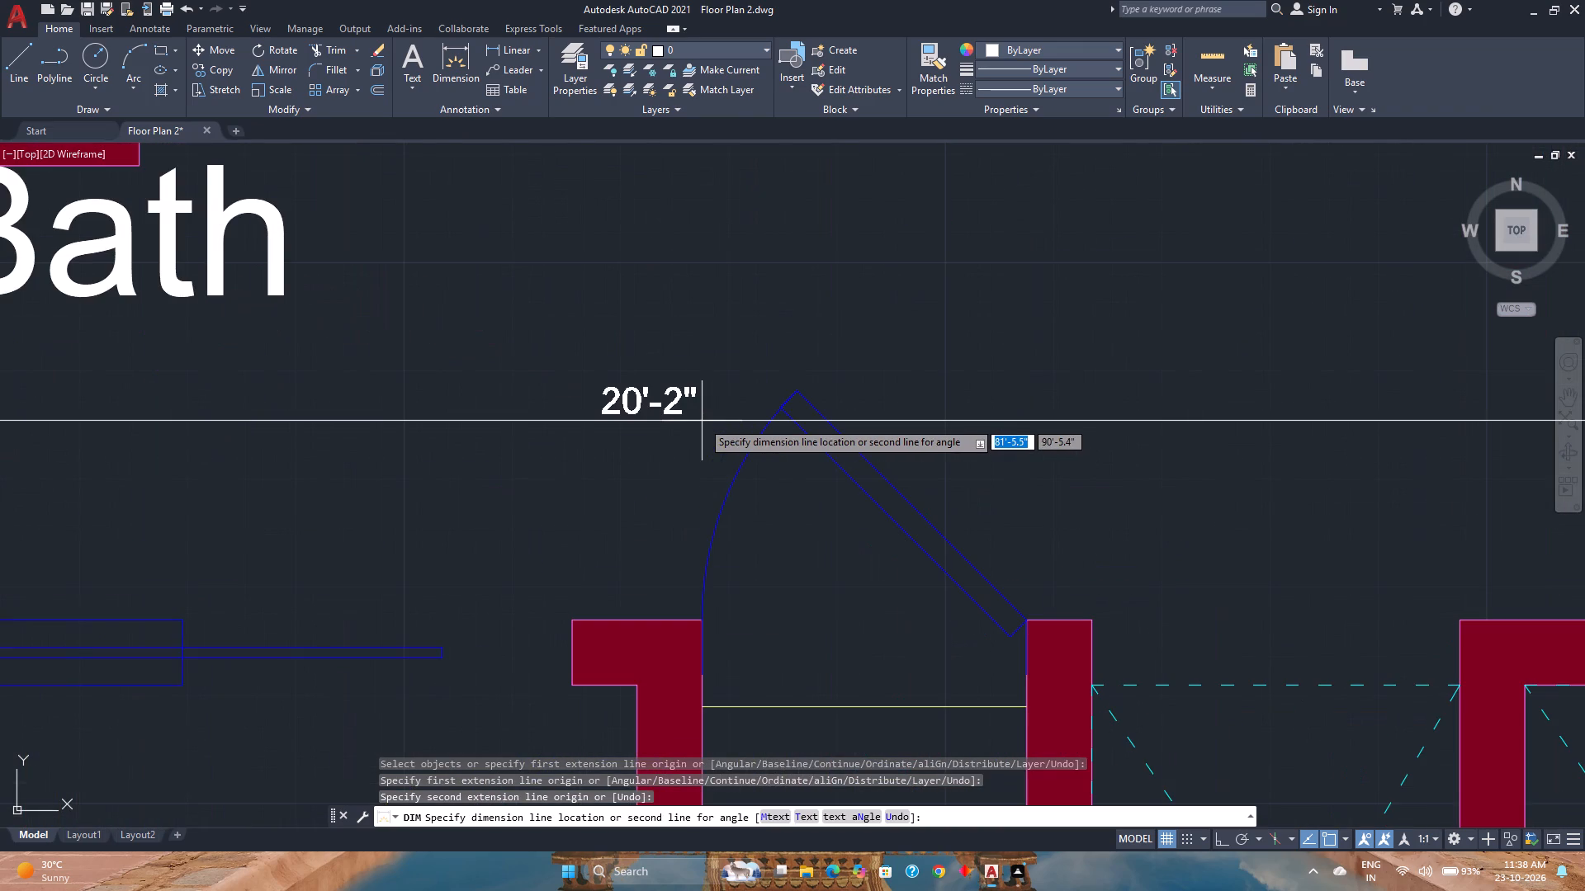
{"action": "key", "text": "Escape"}
{"action": "scroll", "coordinate": [702, 421], "scroll_direction": "down", "scroll_amount": 3}
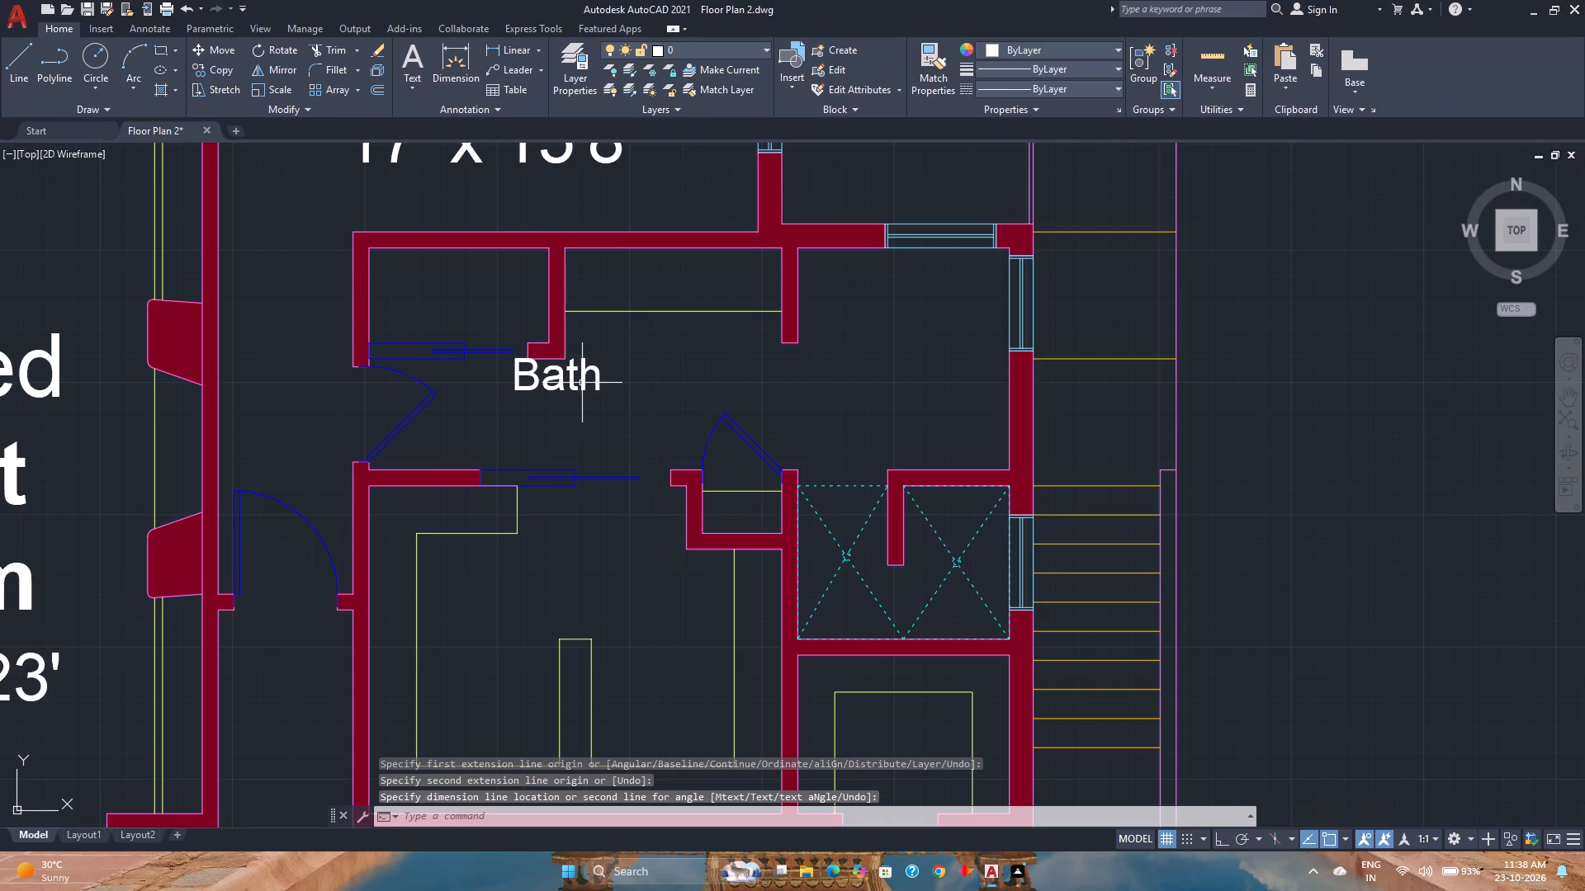
Add a second line 20'2" x 7' at 9" text height to the Bath label and narrow its text frame to fit.
{"action": "double_click", "coordinate": [571, 383]}
{"action": "left_click", "coordinate": [600, 390]}
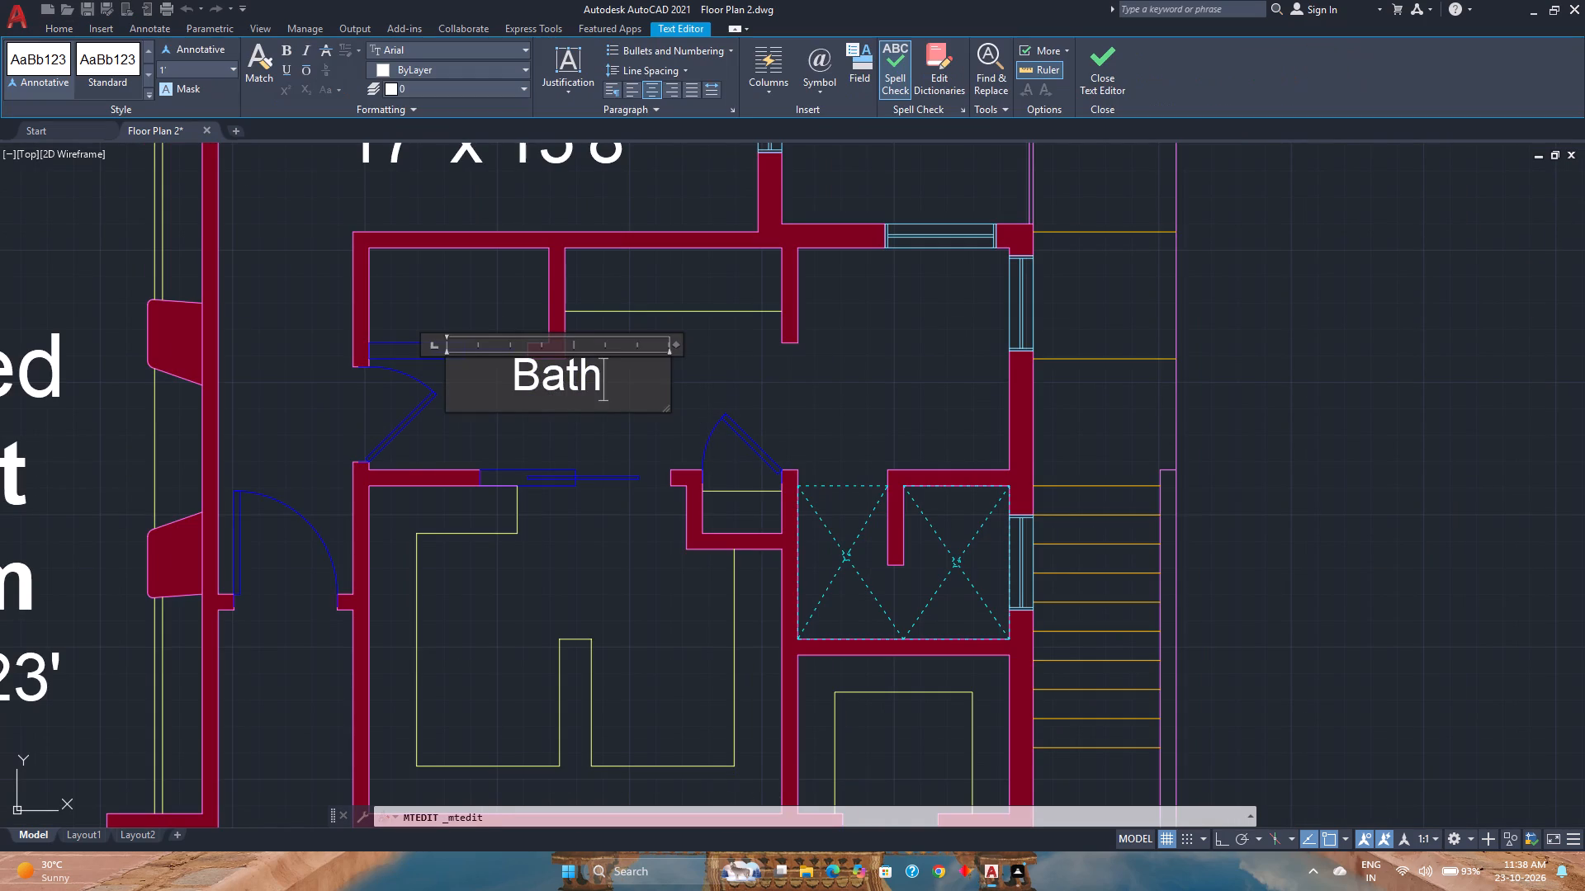
{"action": "key", "text": "Return"}
{"action": "type", "text": "20"}
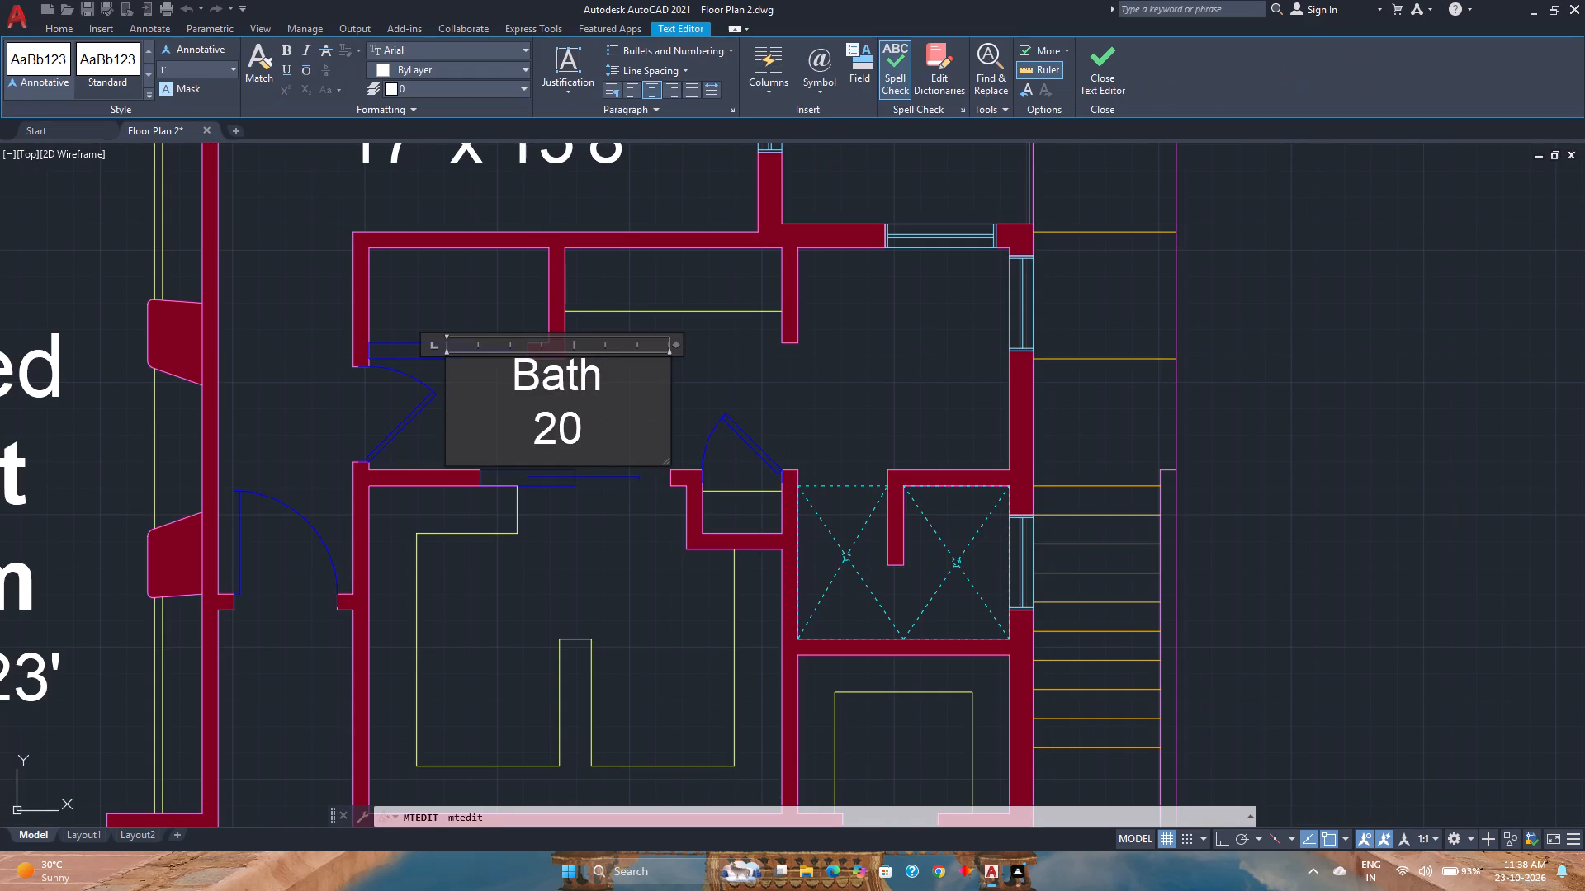
{"action": "key", "text": "apostrophe"}
{"action": "type", "text": "2\" x 7'"}
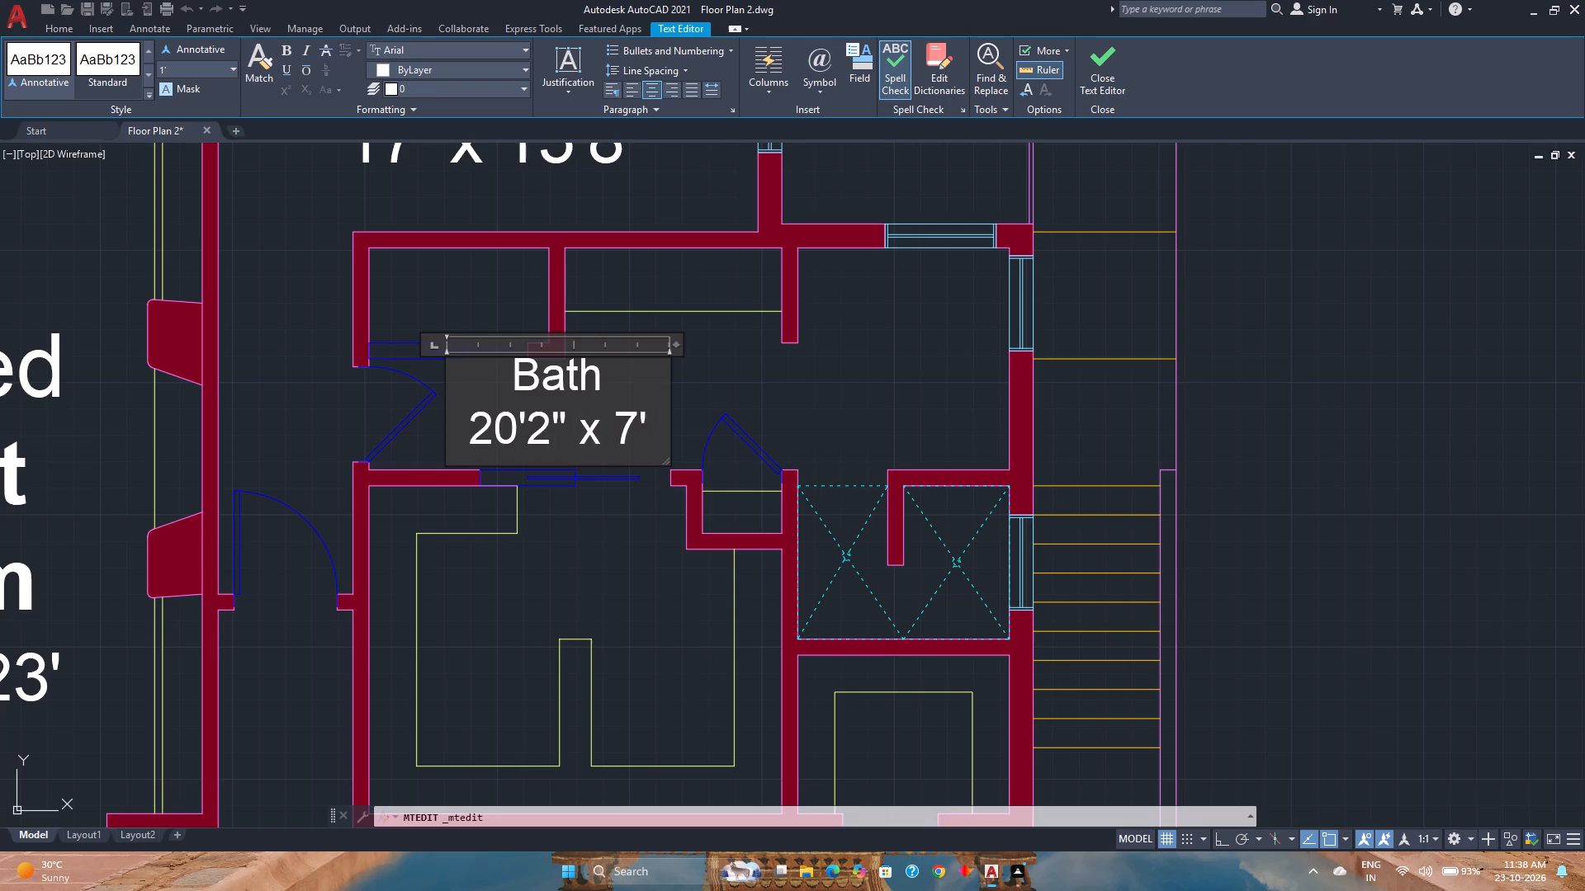
{"action": "left_click_drag", "start_coordinate": [642, 421], "coordinate": [464, 415]}
{"action": "left_click_drag", "start_coordinate": [651, 430], "coordinate": [472, 432]}
{"action": "left_click", "coordinate": [204, 73]}
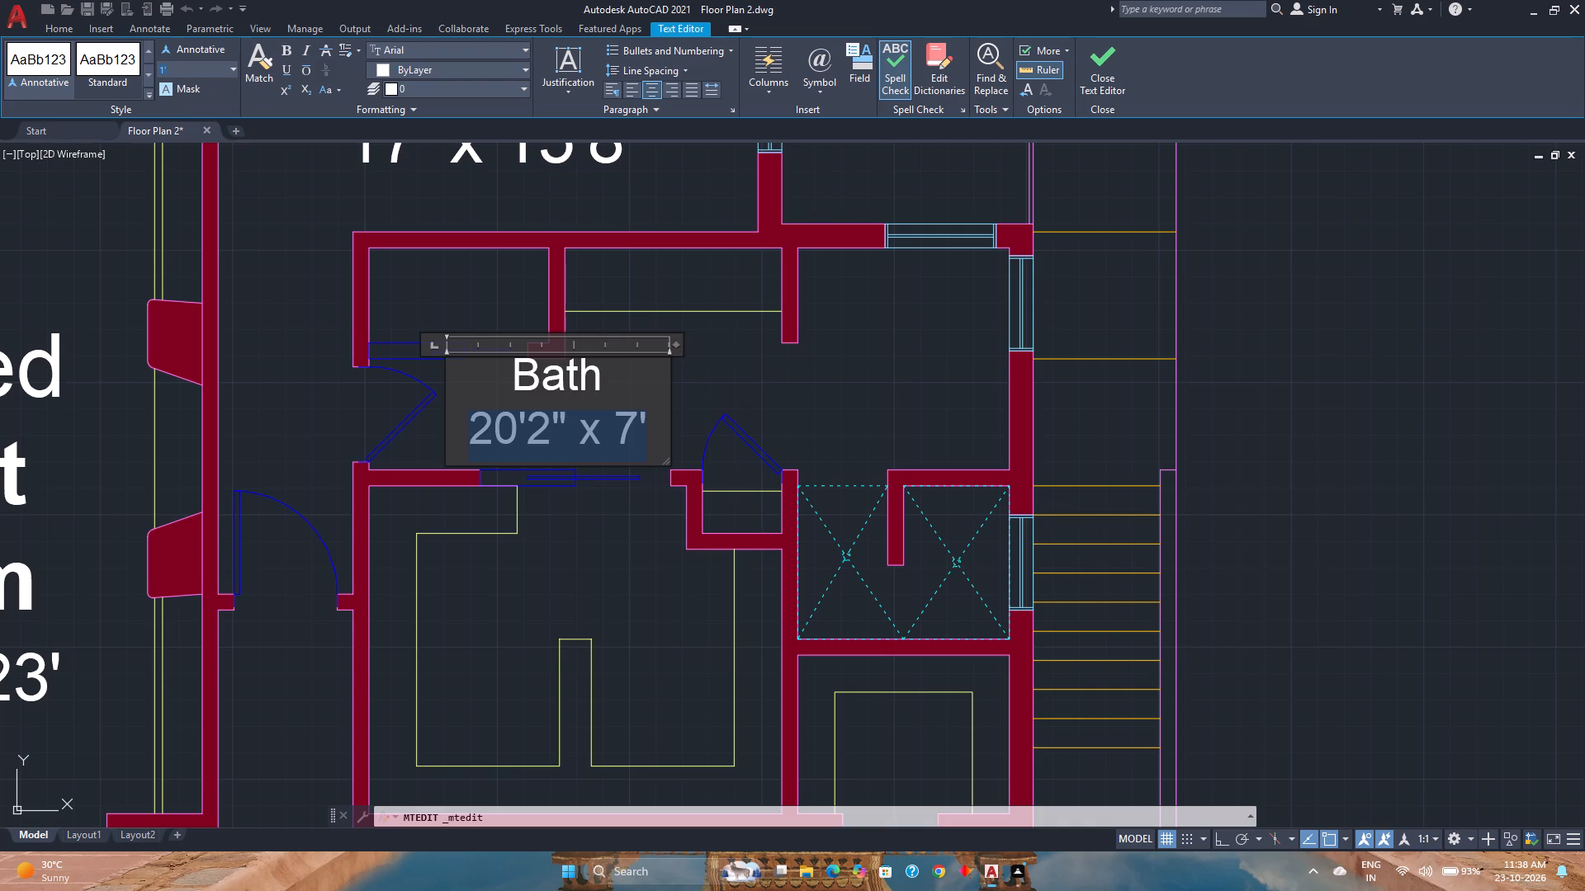
{"action": "type", "text": "9\""}
{"action": "key", "text": "Return"}
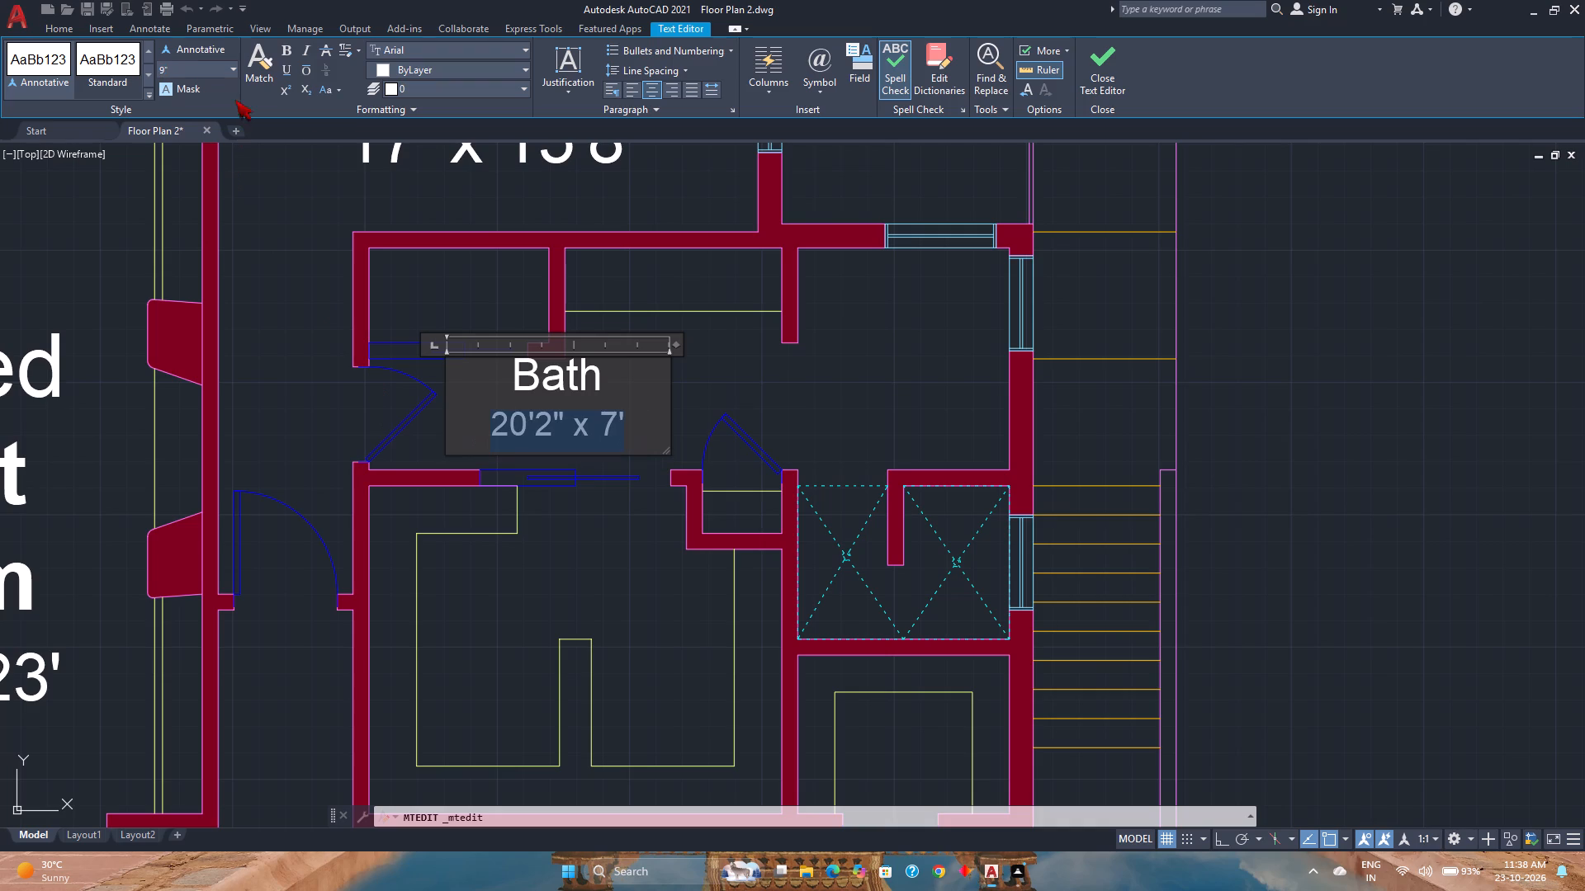
{"action": "left_click_drag", "start_coordinate": [672, 345], "coordinate": [580, 349]}
{"action": "left_click", "coordinate": [1109, 65]}
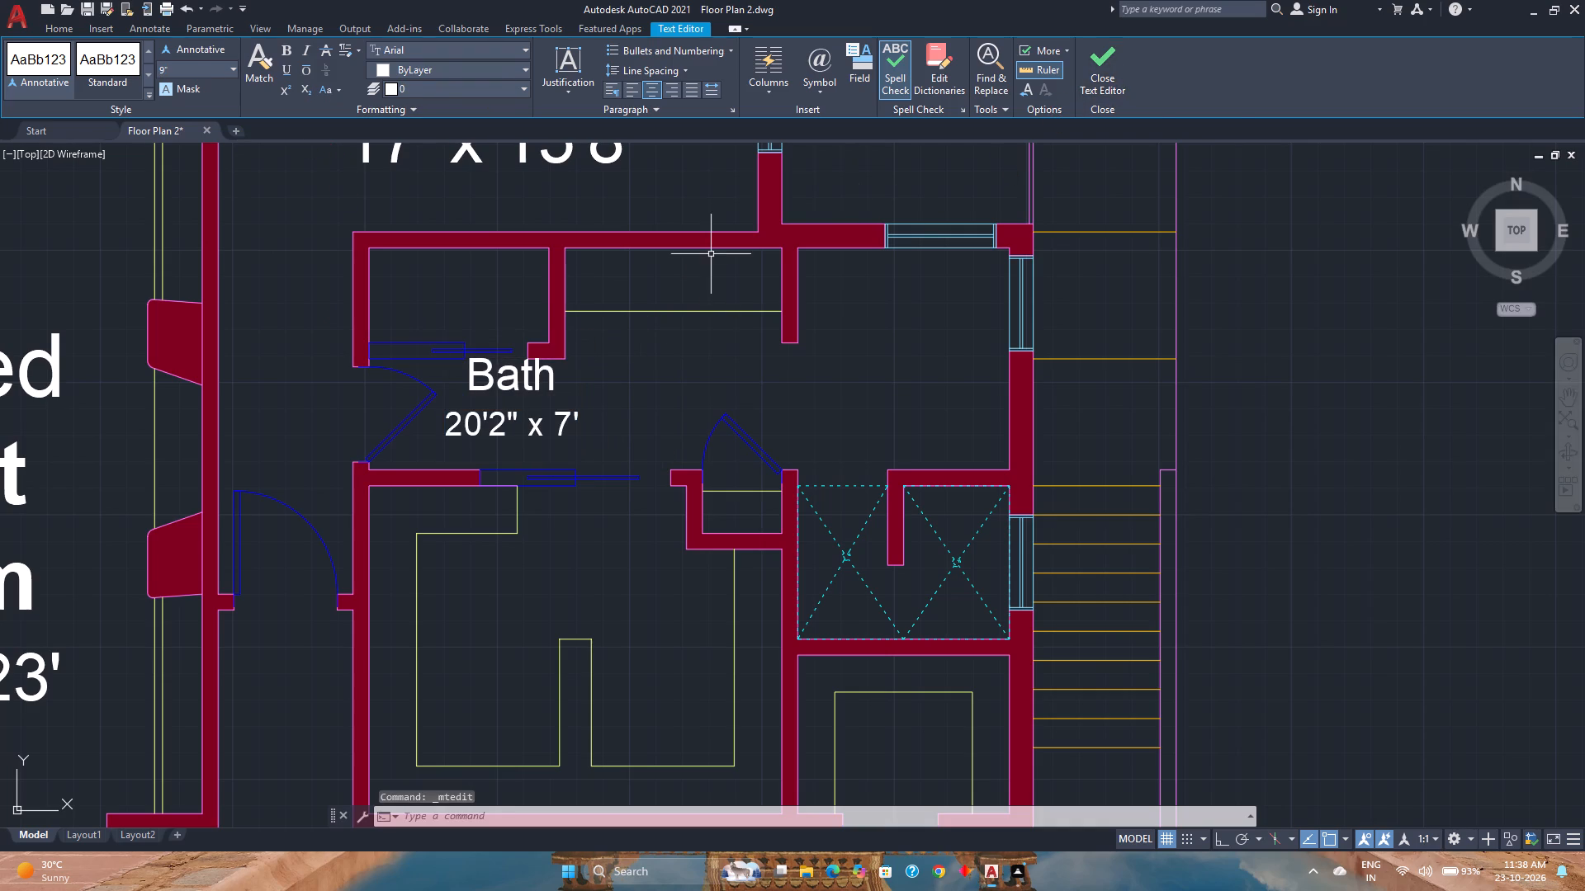
Move the Bath label slightly south and east, clear of the wall stub and entry door, and save the drawing.
{"action": "left_click", "coordinate": [474, 370]}
{"action": "scroll", "coordinate": [472, 370], "scroll_direction": "up", "scroll_amount": 2}
{"action": "left_click", "coordinate": [408, 342]}
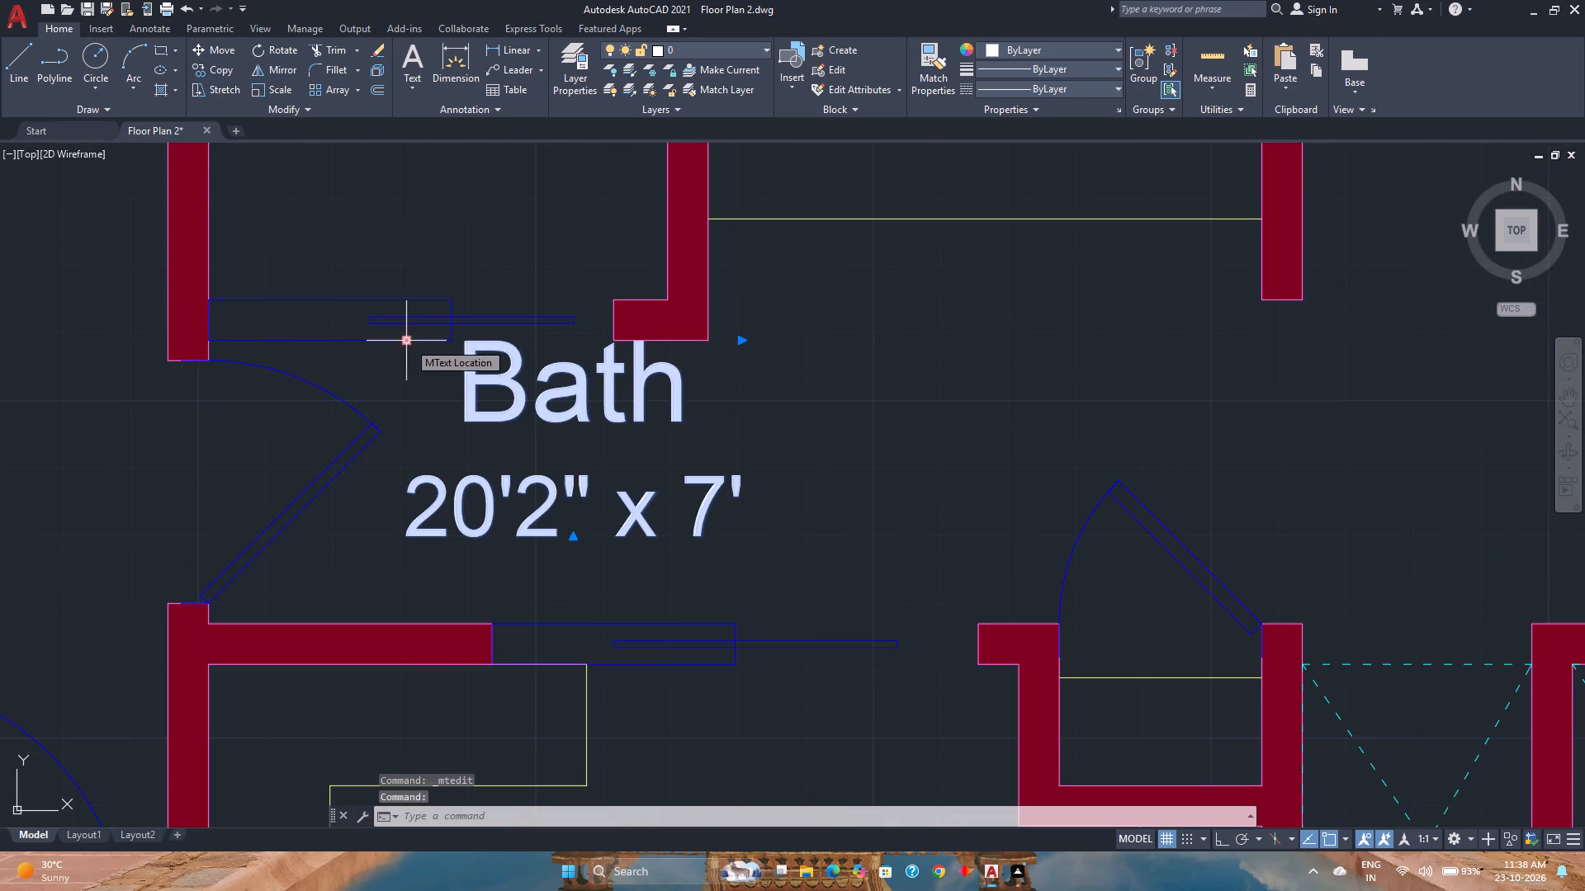
{"action": "left_click", "coordinate": [405, 370]}
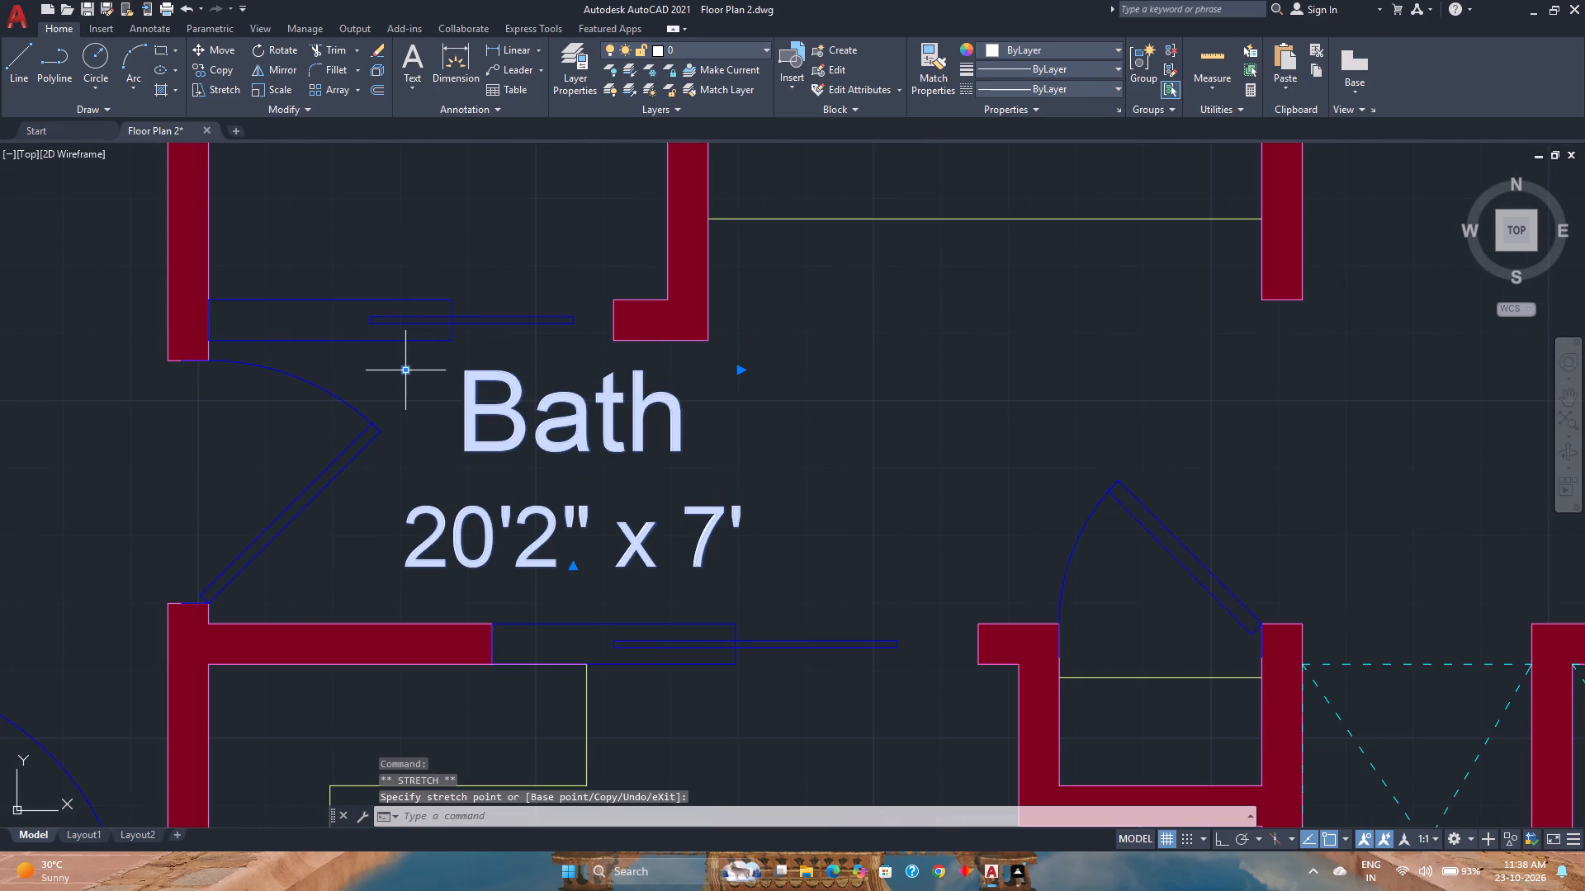
{"action": "left_click", "coordinate": [405, 370]}
{"action": "left_click", "coordinate": [602, 370]}
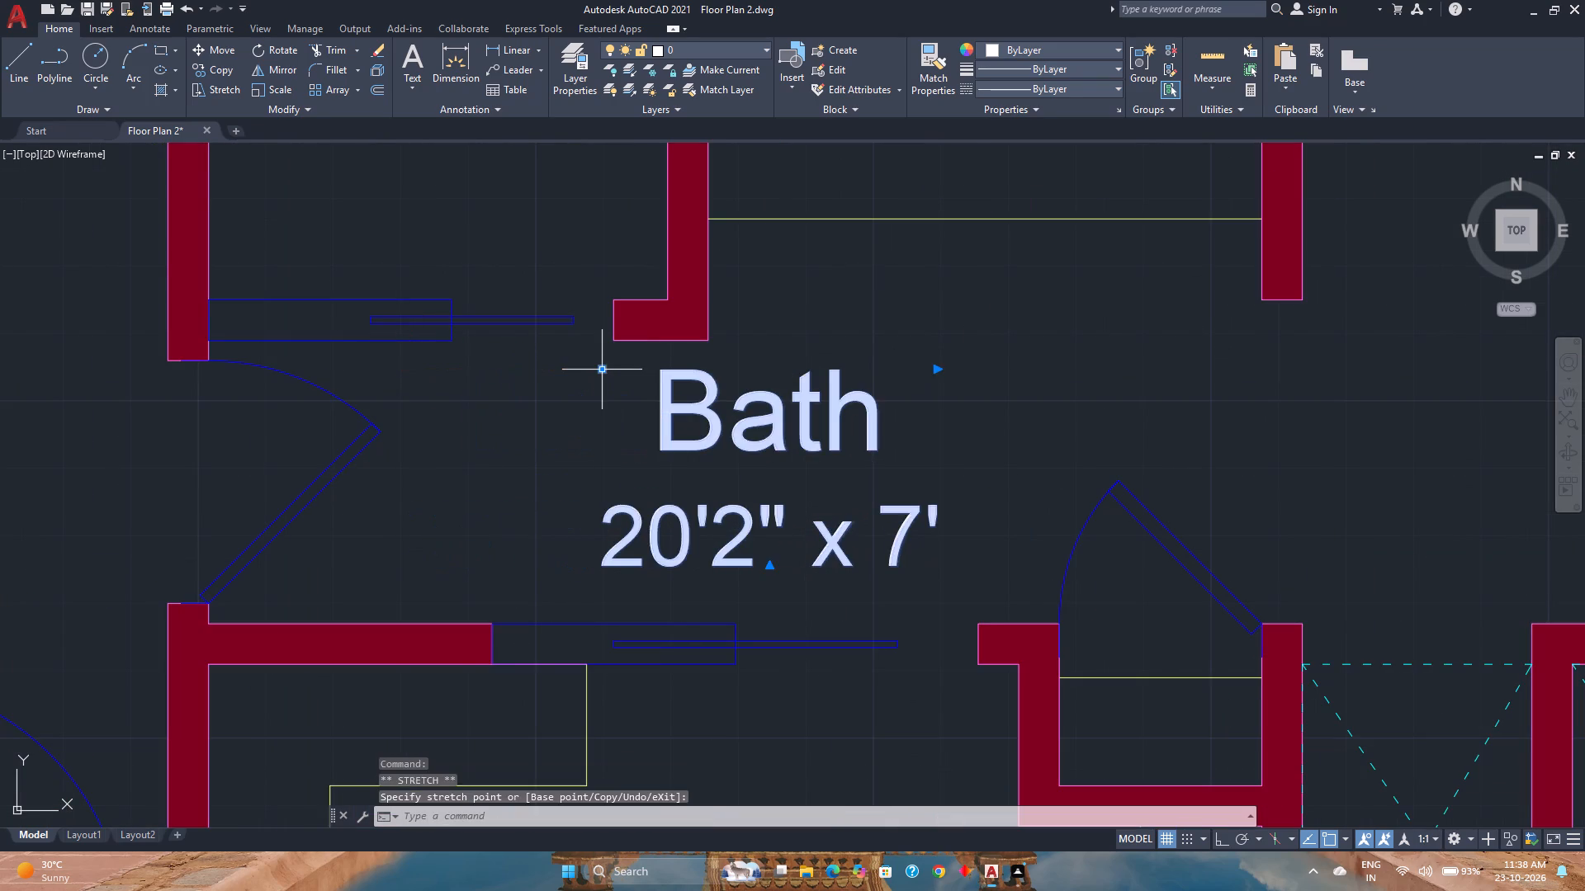
{"action": "scroll", "coordinate": [602, 370], "scroll_direction": "down", "scroll_amount": 2}
{"action": "middle_click_drag", "start_coordinate": [602, 370], "coordinate": [428, 390]}
{"action": "middle_click", "coordinate": [428, 390]}
{"action": "key", "text": "Escape"}
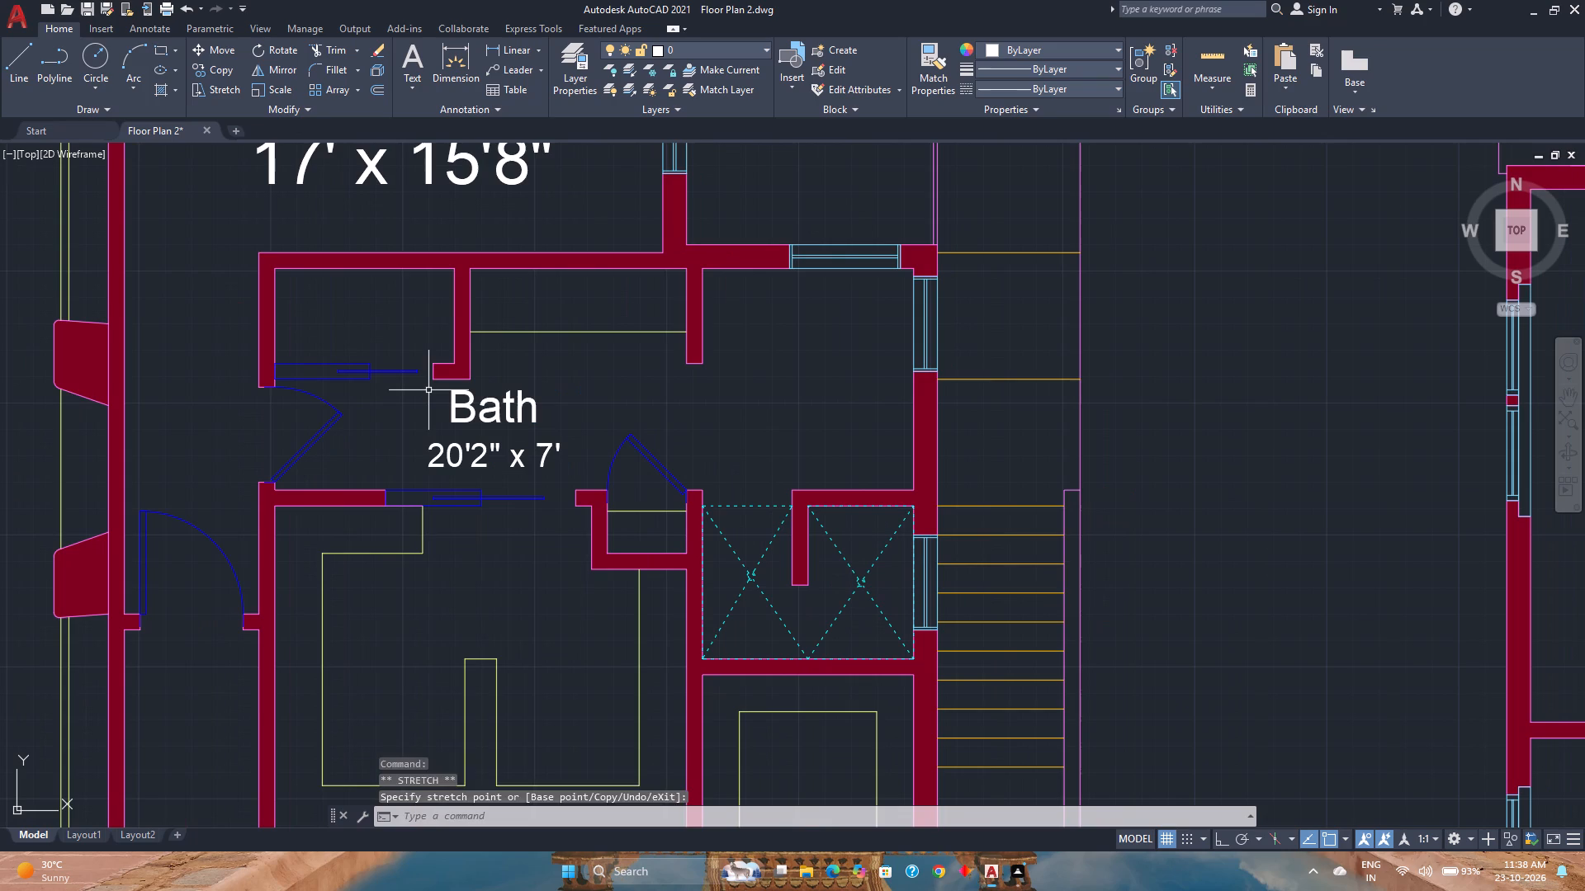
{"action": "key", "text": "ctrl+s"}
Copy the Bath label south into the walk-in closet, above the central shelf divider.
{"action": "left_click", "coordinate": [473, 409]}
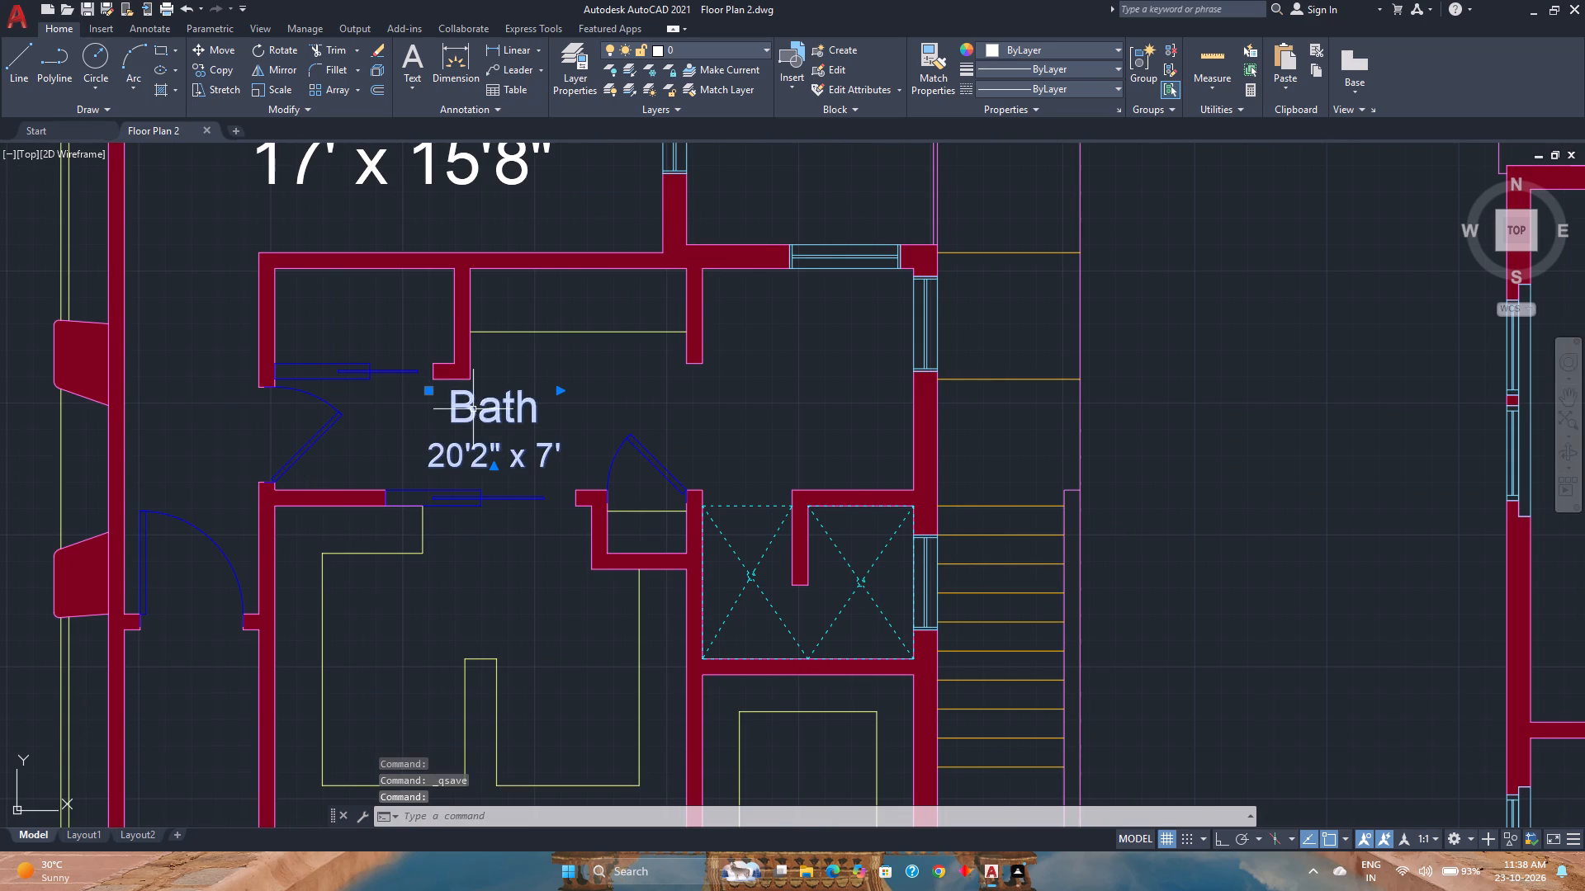
{"action": "left_click", "coordinate": [225, 75]}
{"action": "left_click", "coordinate": [428, 395]}
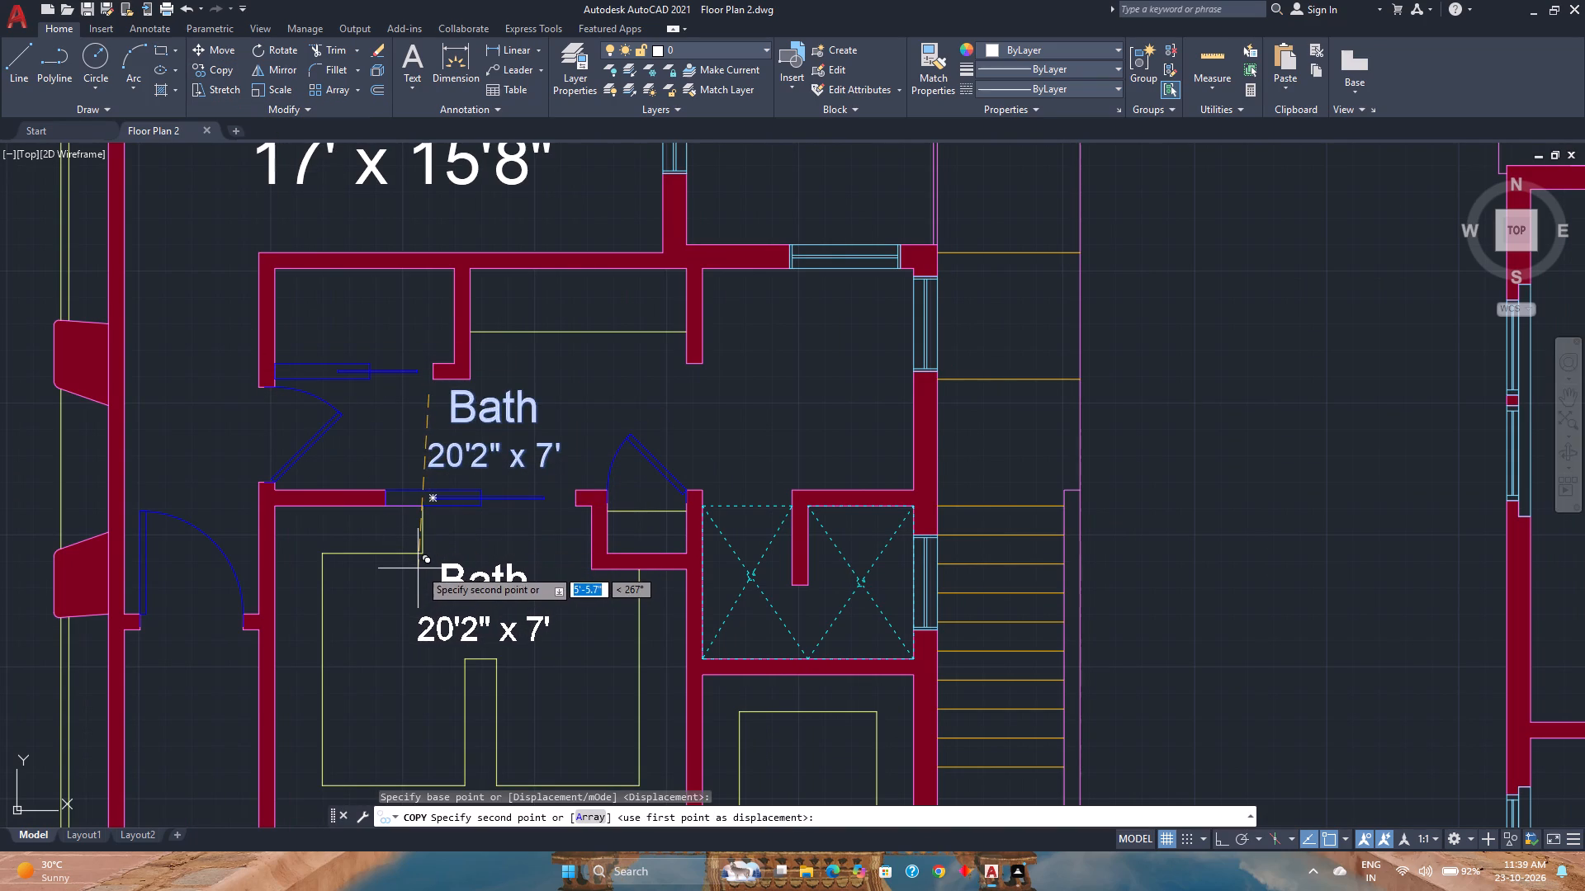
{"action": "left_click", "coordinate": [419, 568]}
{"action": "key", "text": "Escape"}
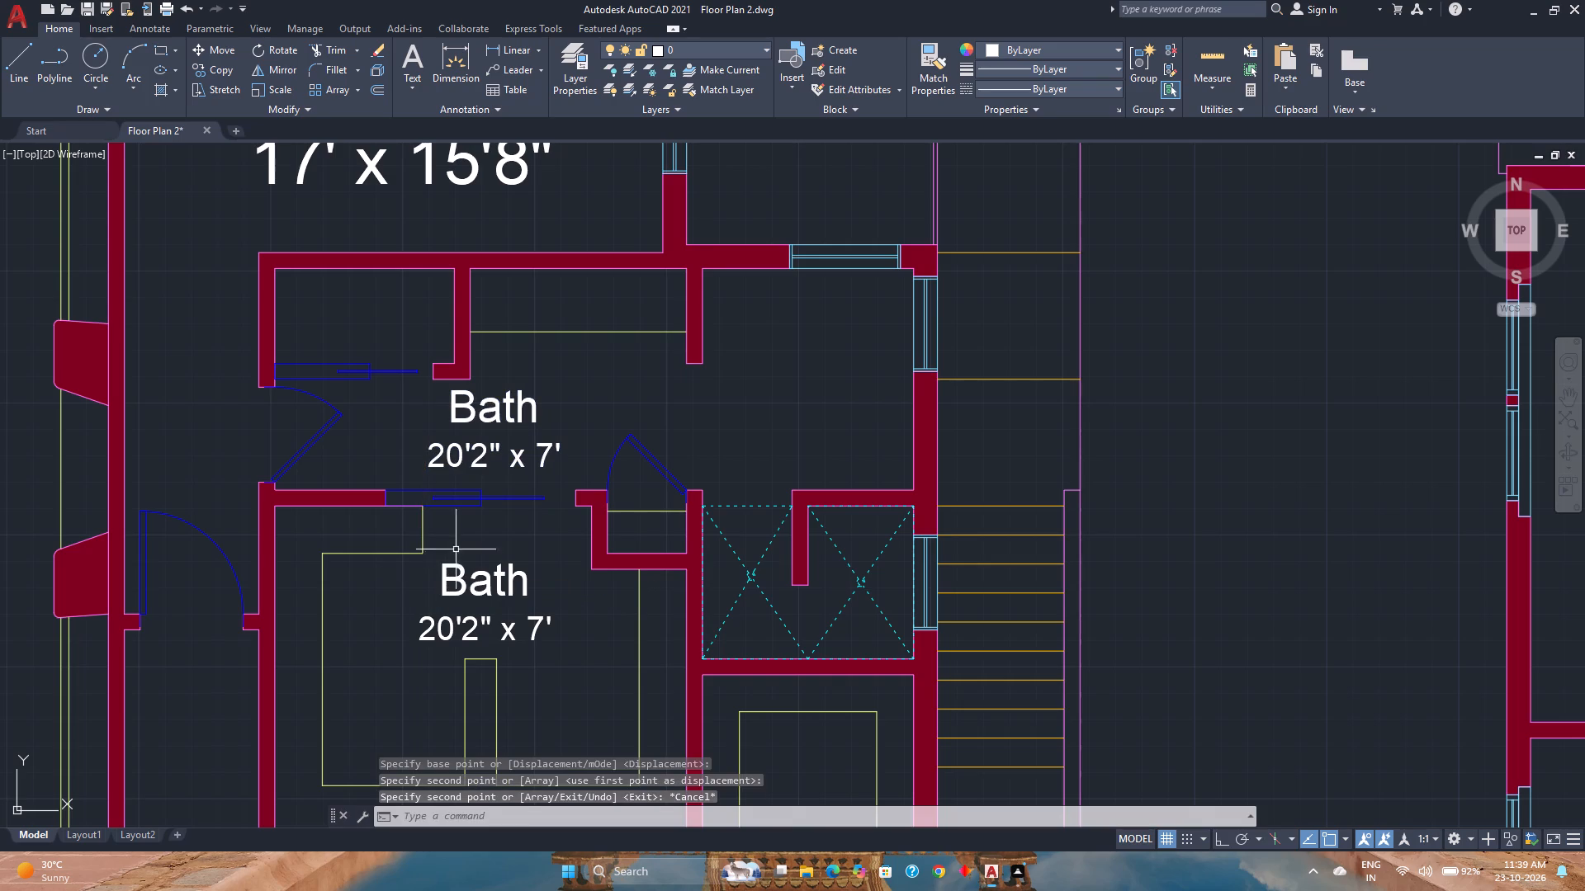
Measure the walk-in closet's inside width and depth.
{"action": "middle_click_drag", "start_coordinate": [459, 598], "coordinate": [484, 505]}
{"action": "middle_click", "coordinate": [484, 505]}
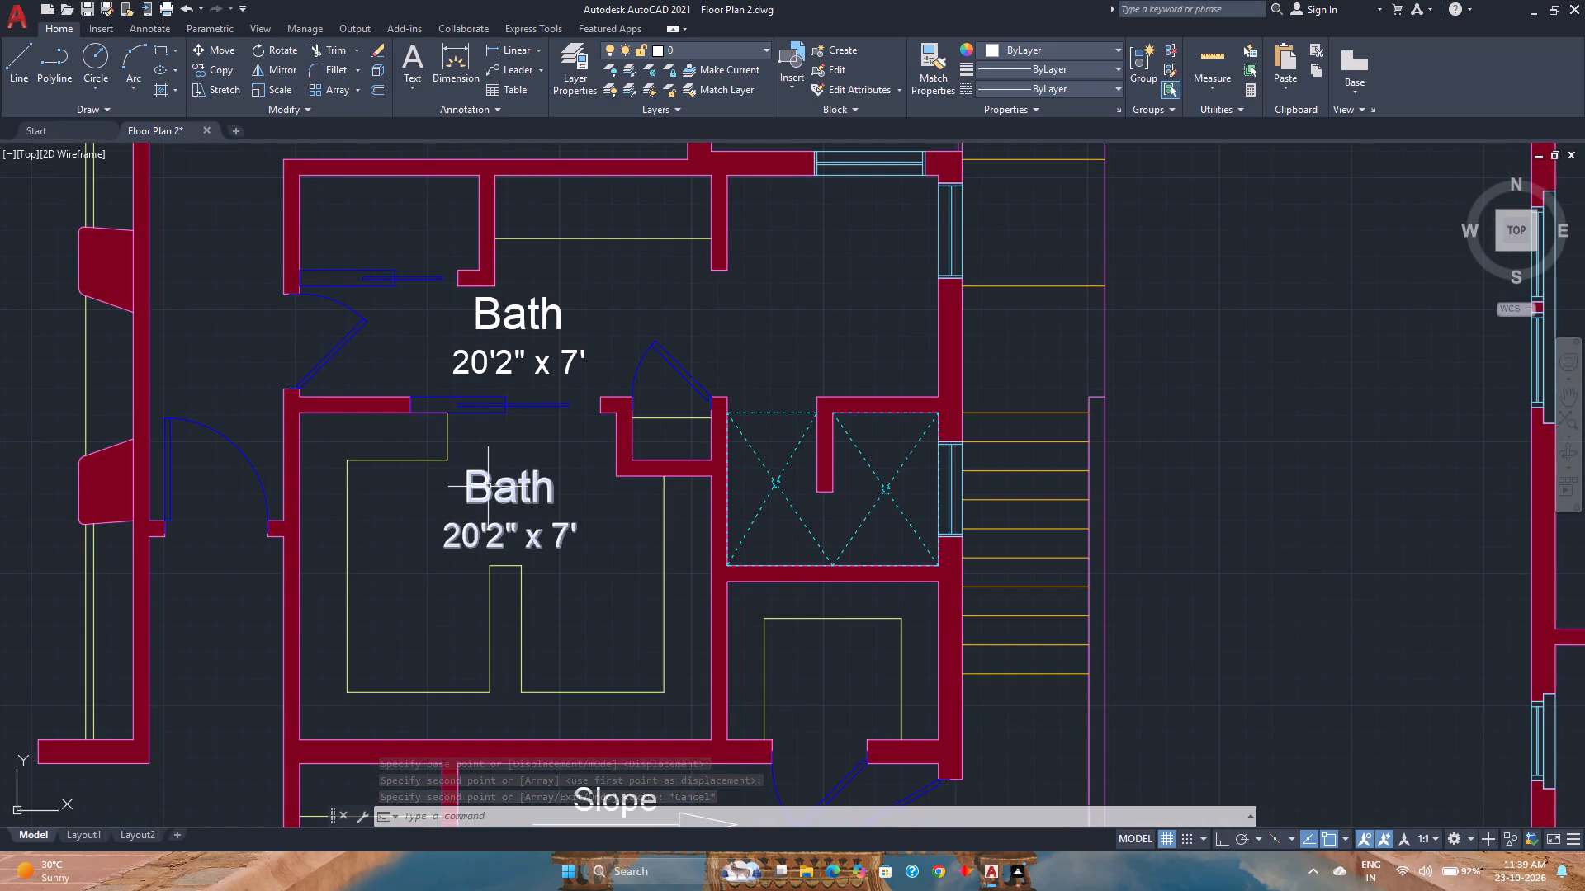
{"action": "left_click", "coordinate": [1207, 54]}
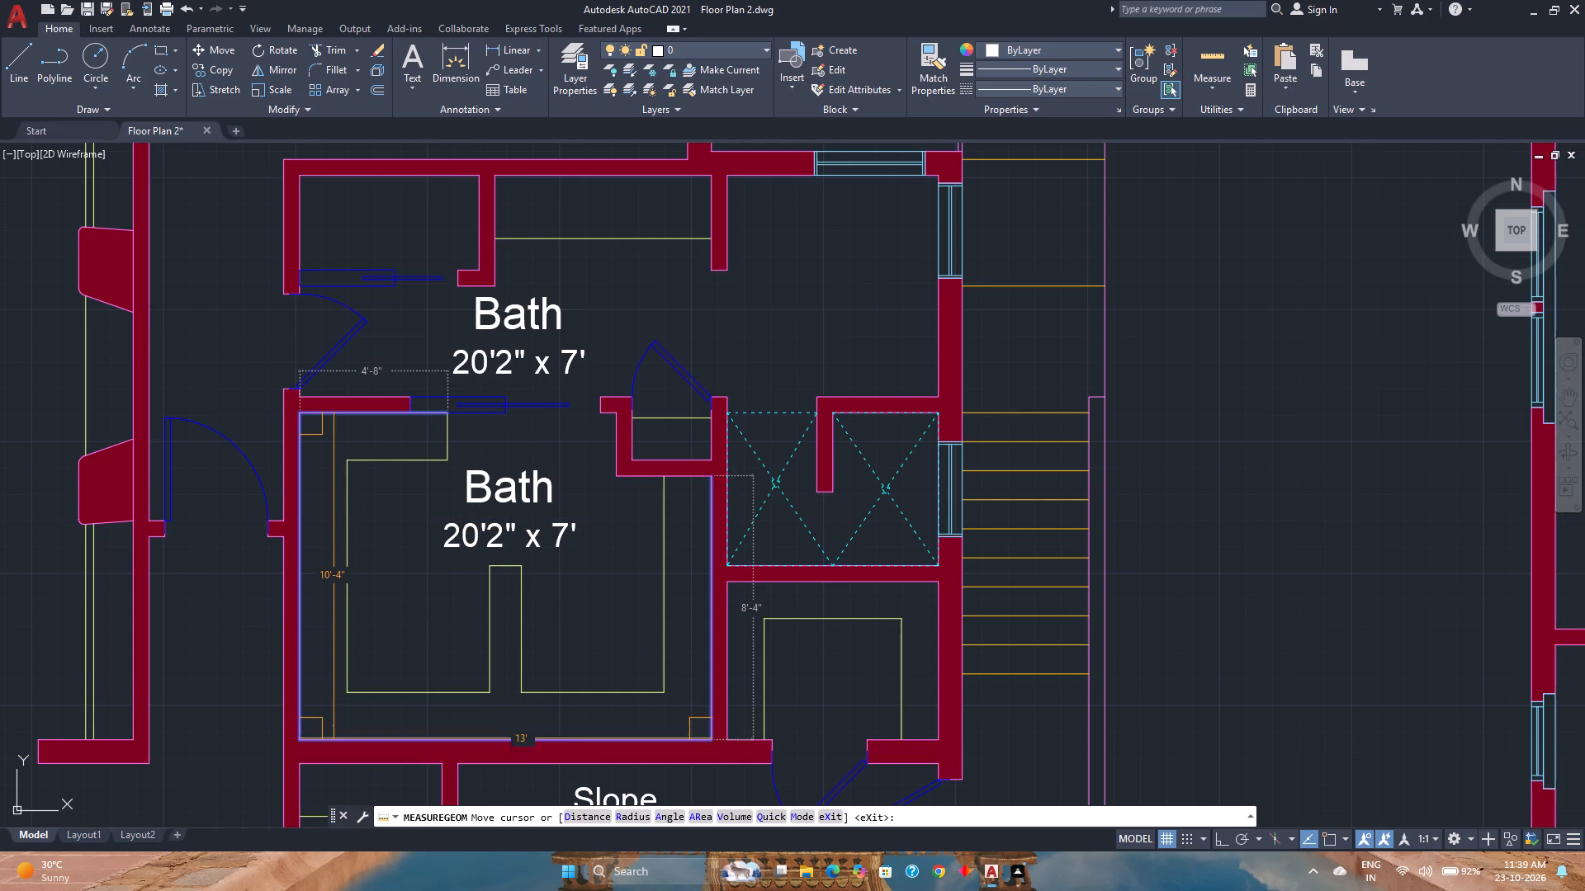
{"action": "key", "text": "Escape"}
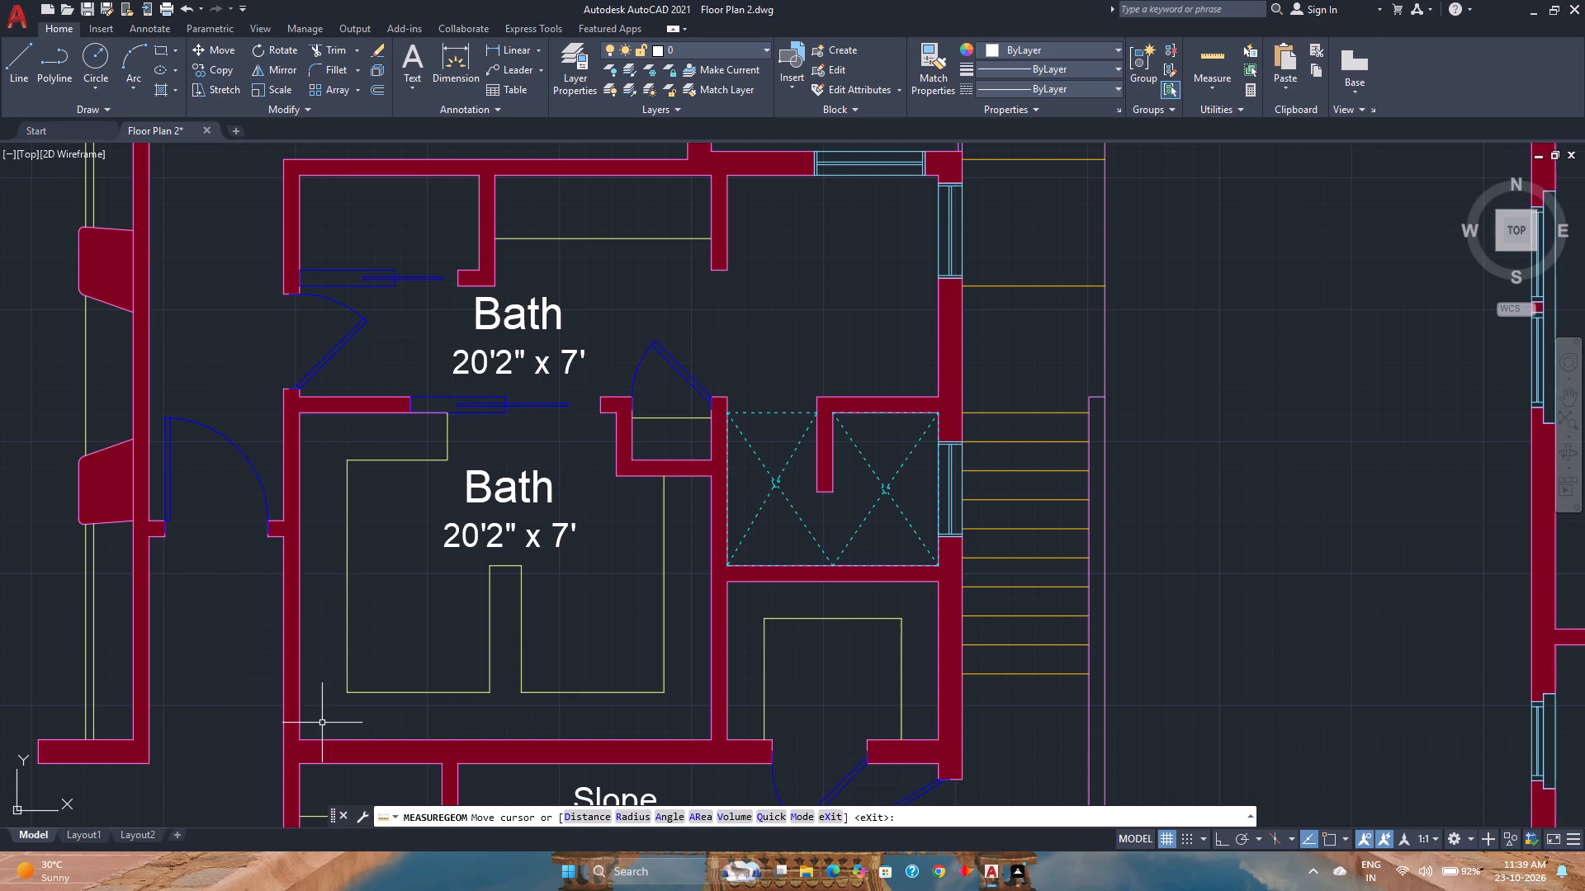
Rename the copied Bath label in the walk-in closet to WIC.
{"action": "double_click", "coordinate": [449, 529]}
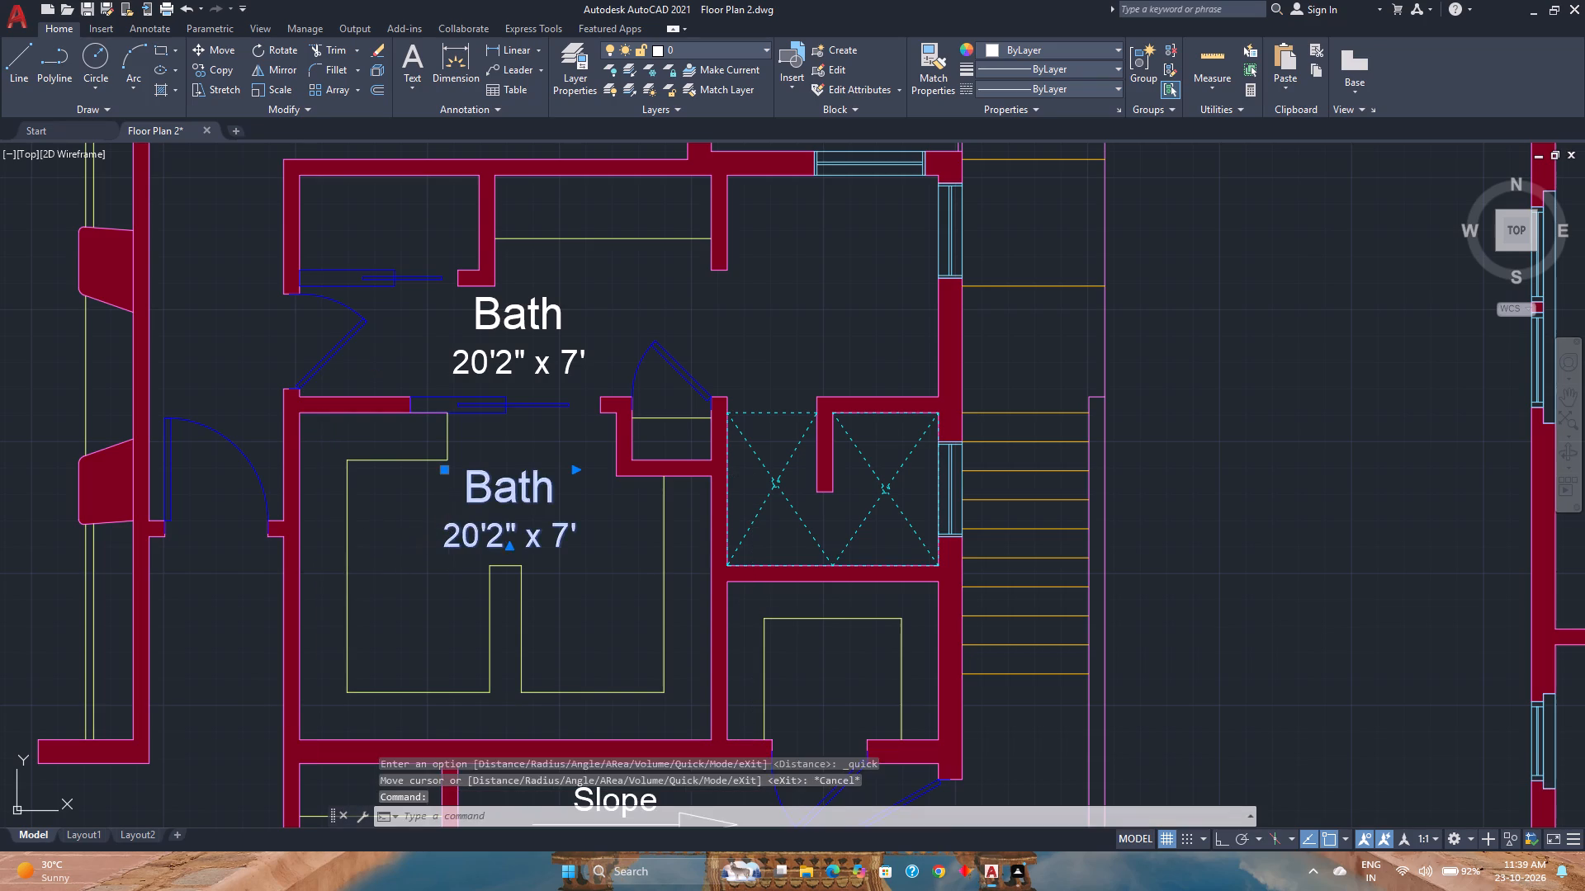
{"action": "left_click", "coordinate": [563, 500]}
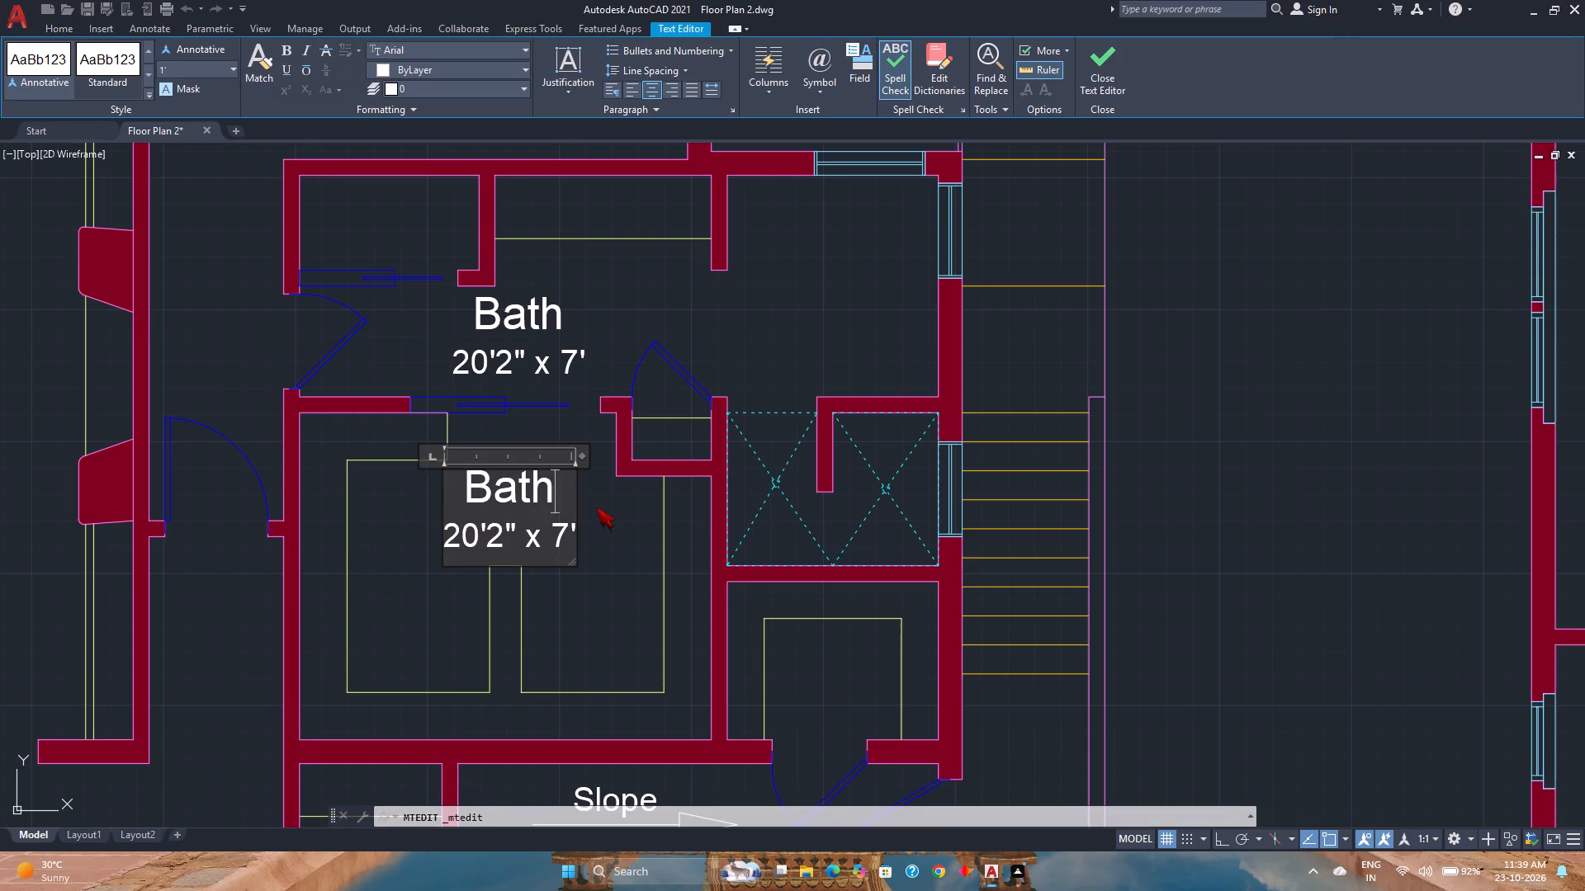
{"action": "key", "text": "BackSpace"}
{"action": "key", "text": "BackSpace"}
{"action": "key", "text": "BackSpace"}
{"action": "key", "text": "BackSpace"}
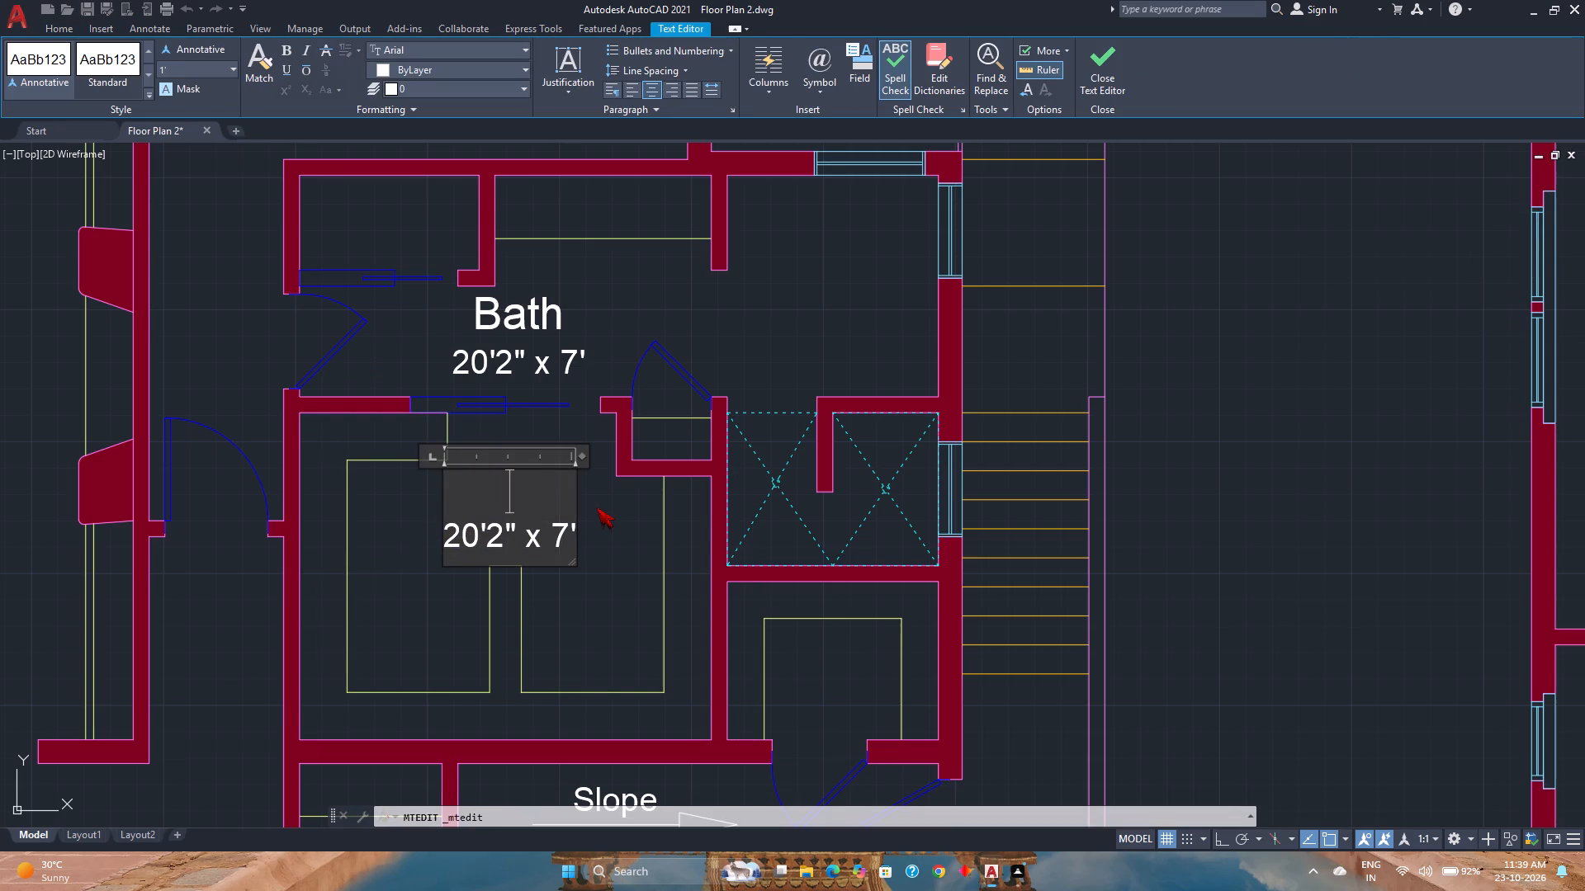
{"action": "key", "text": "shift+w"}
{"action": "key", "text": "shift+i"}
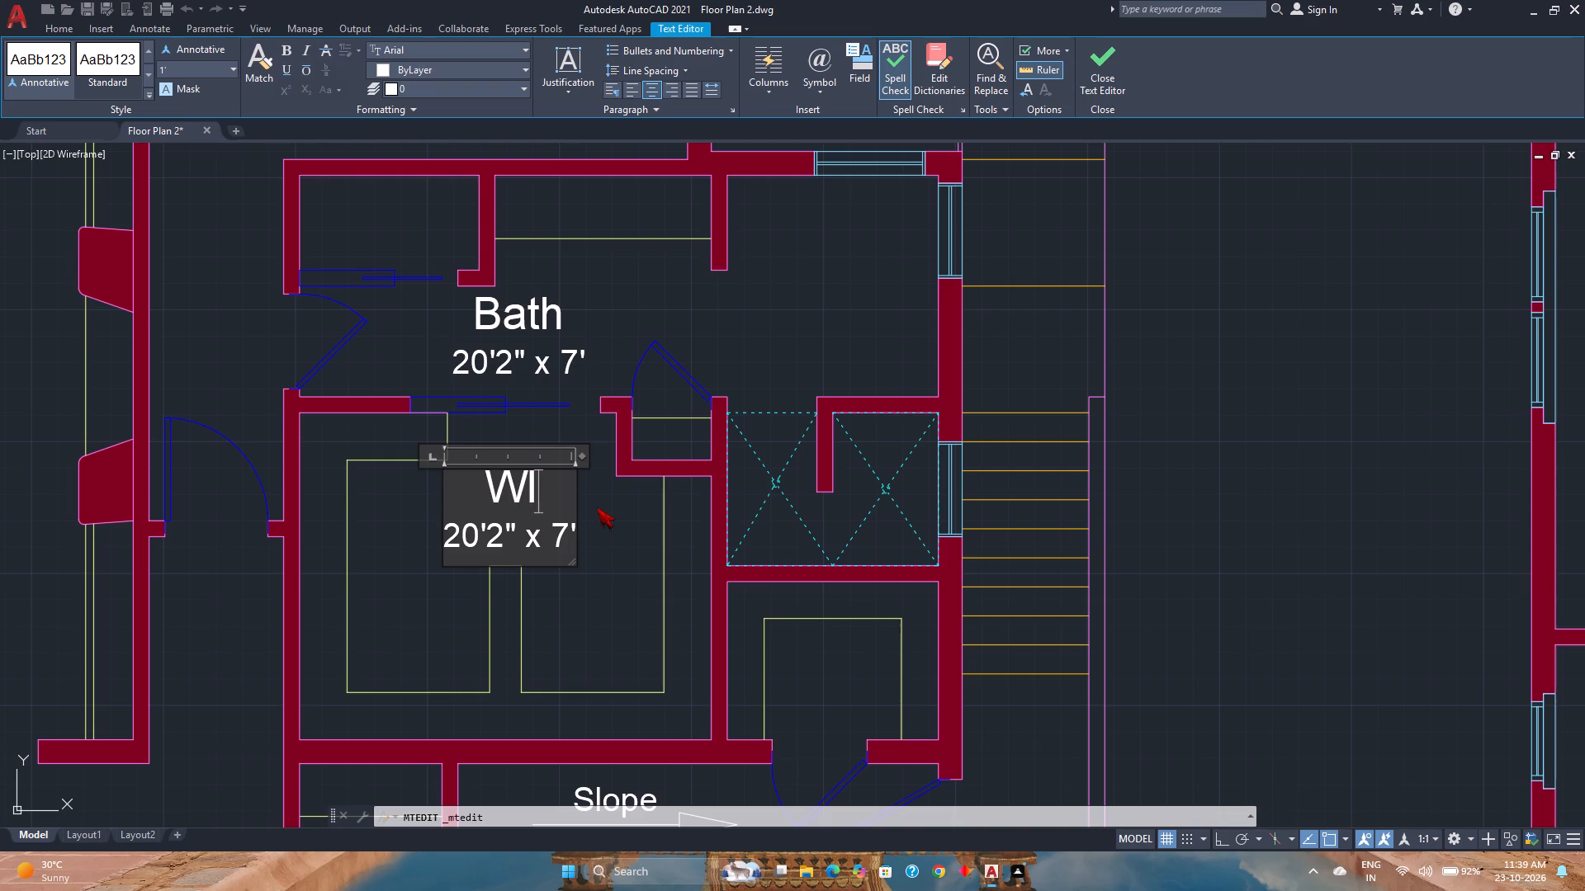
{"action": "key", "text": "shift+c"}
Change the WIC label's size line to 10' x 10'4".
{"action": "key", "text": "Down"}
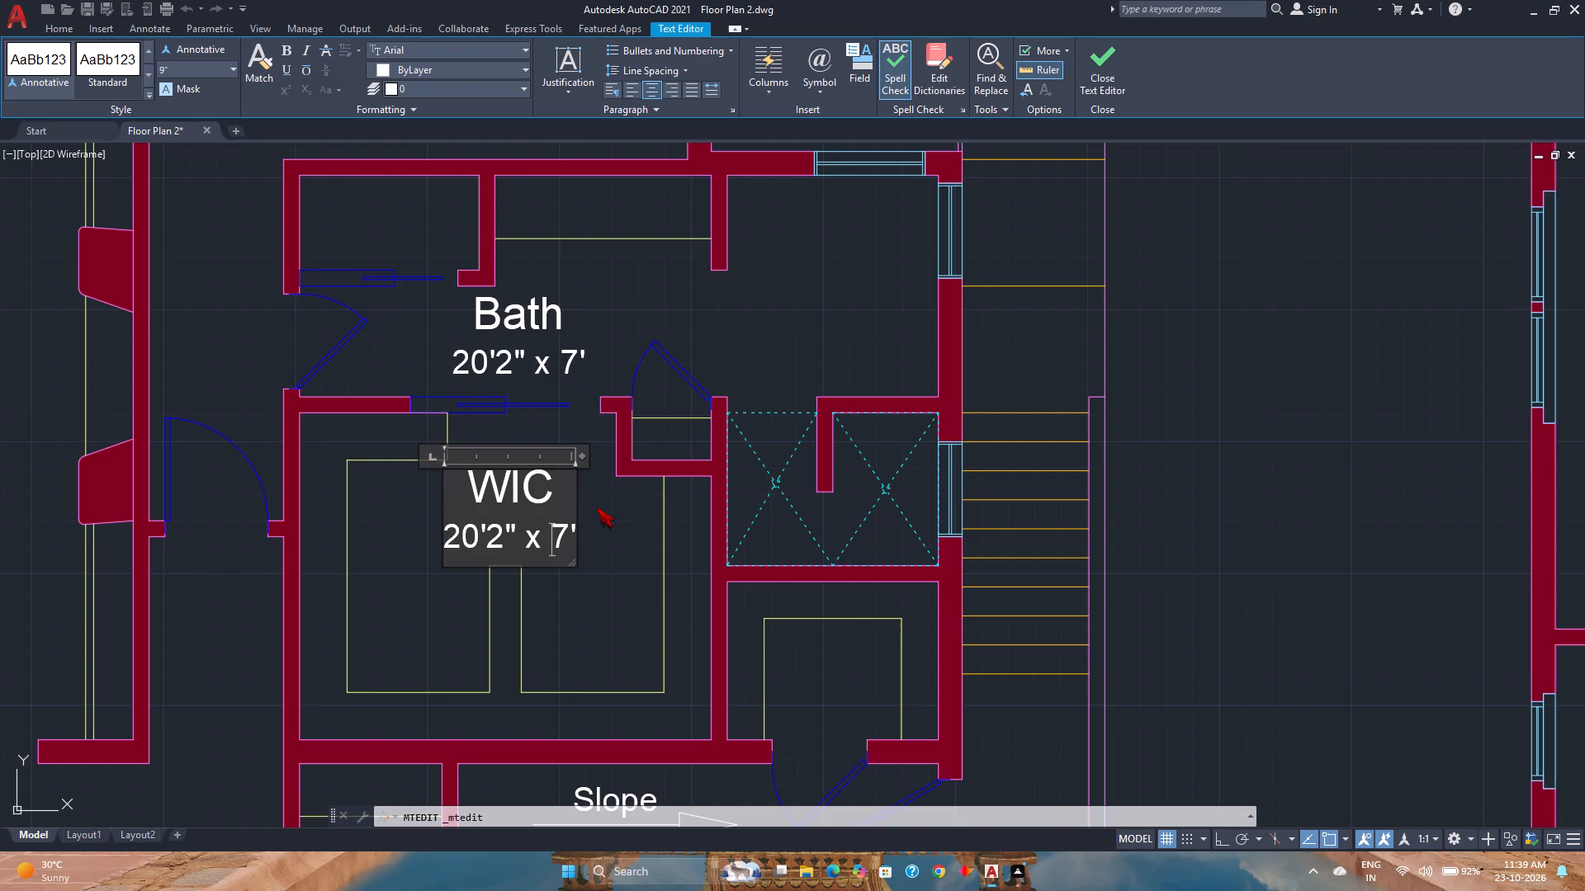
{"action": "key", "text": "Right"}
{"action": "key", "text": "BackSpace"}
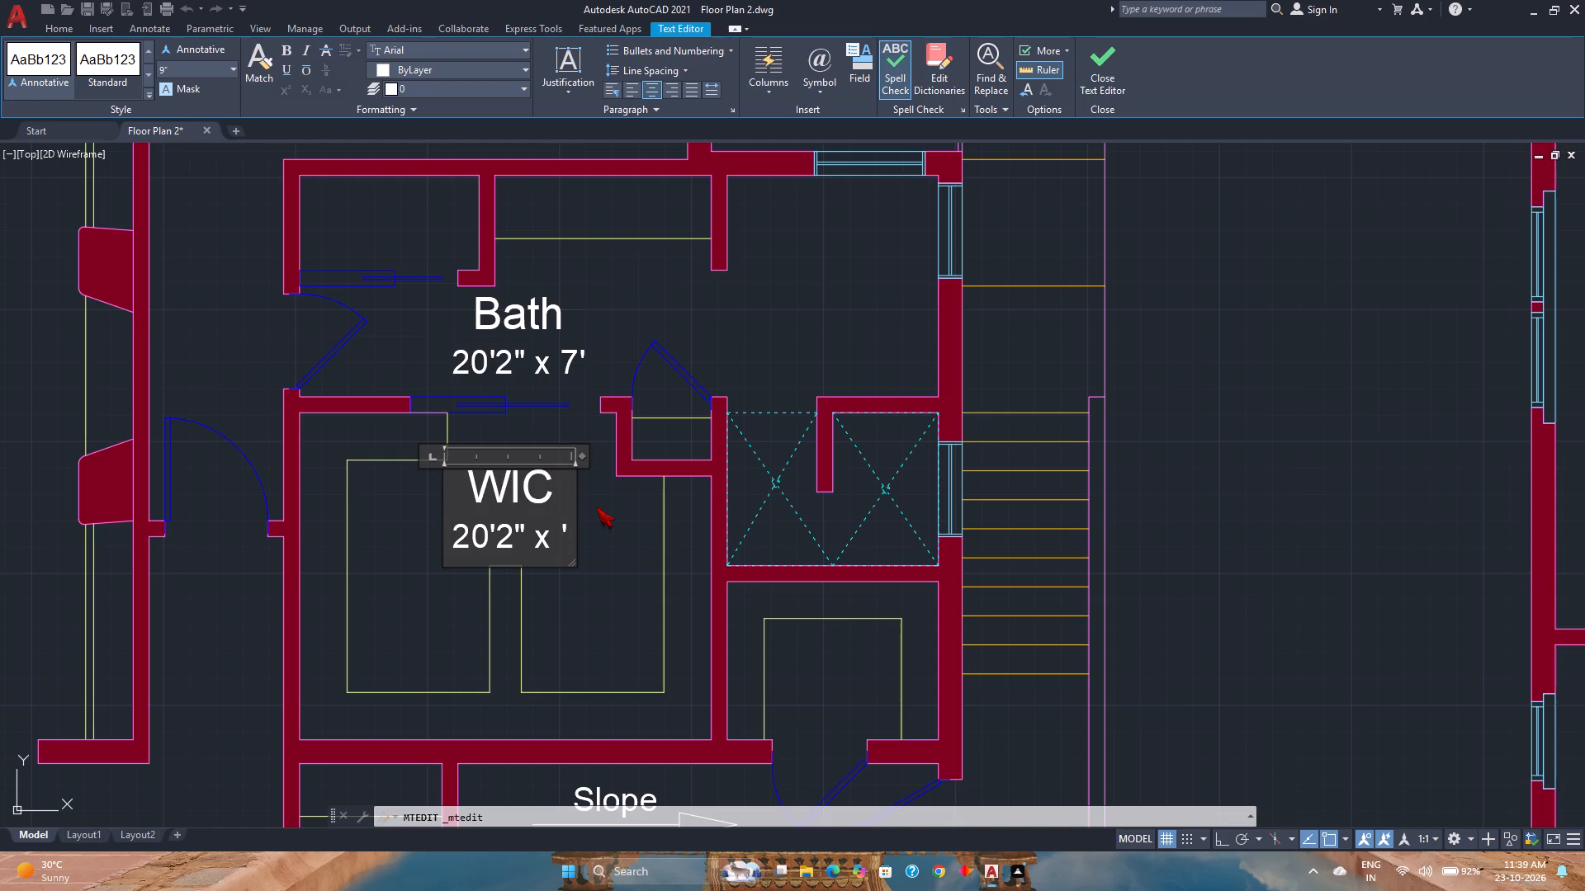
{"action": "type", "text": "10"}
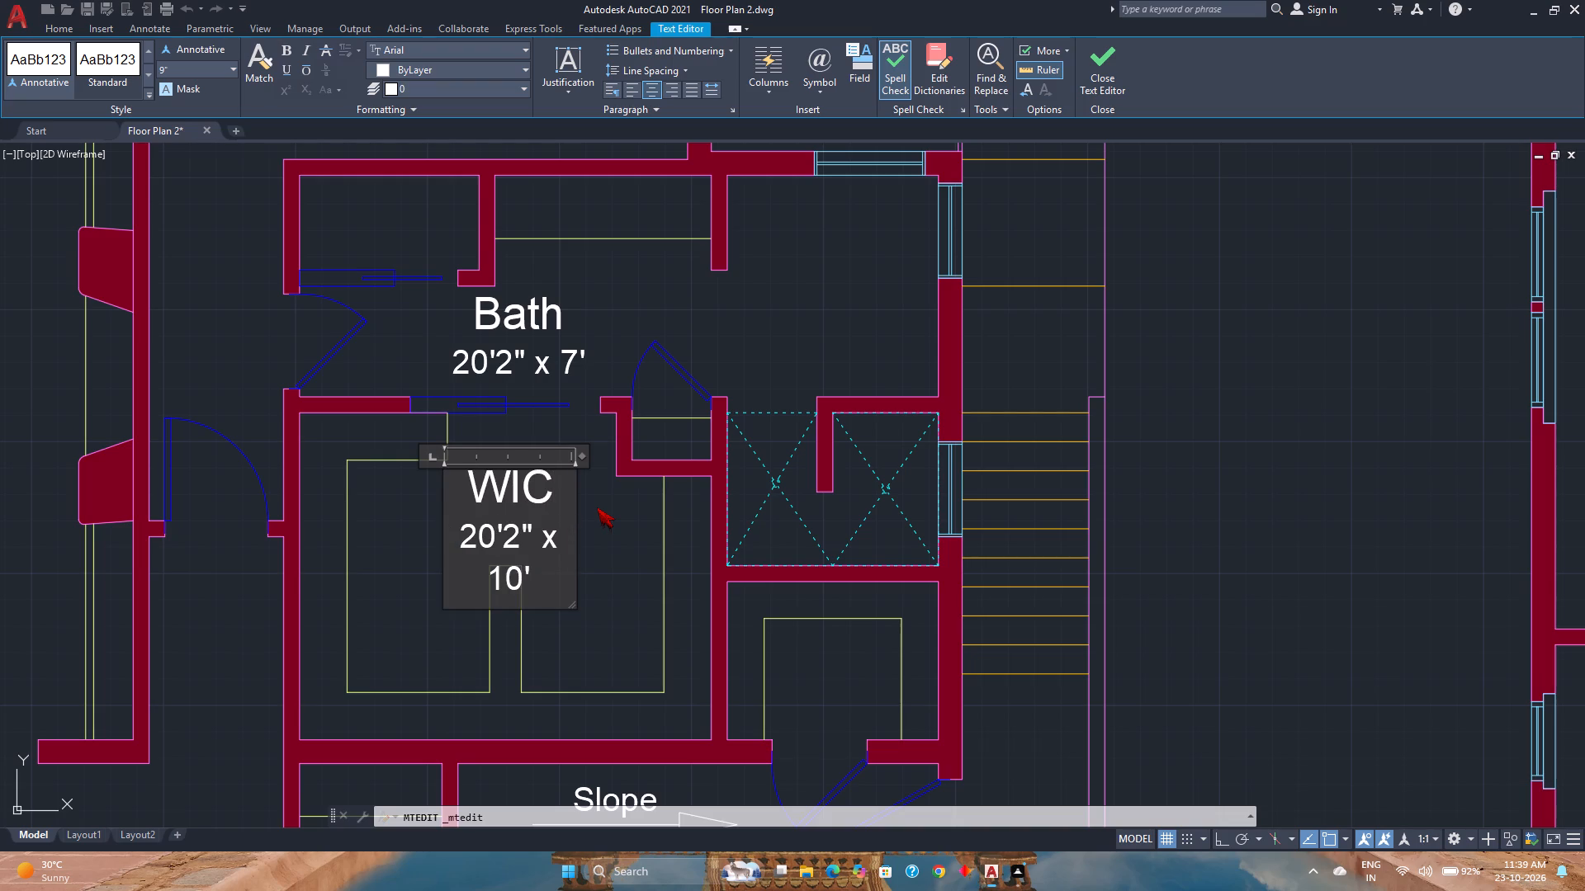
{"action": "key", "text": "Right"}
{"action": "type", "text": "4\""}
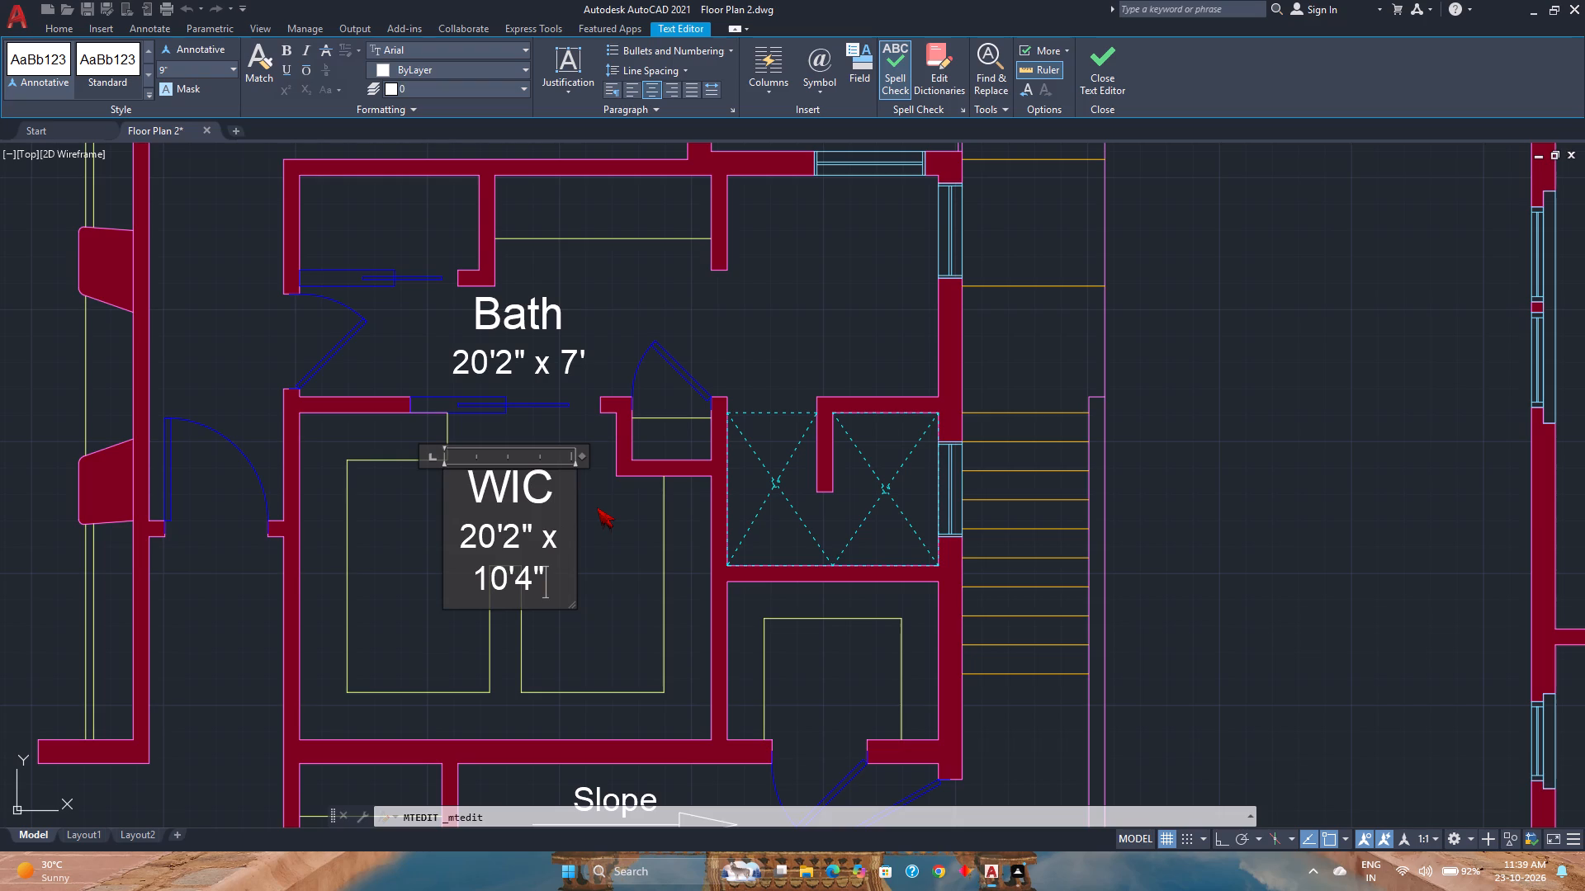
{"action": "key", "text": "Up"}
{"action": "key", "text": "Left"}
{"action": "key", "text": "Left"}
{"action": "key", "text": "Right"}
{"action": "key", "text": "BackSpace"}
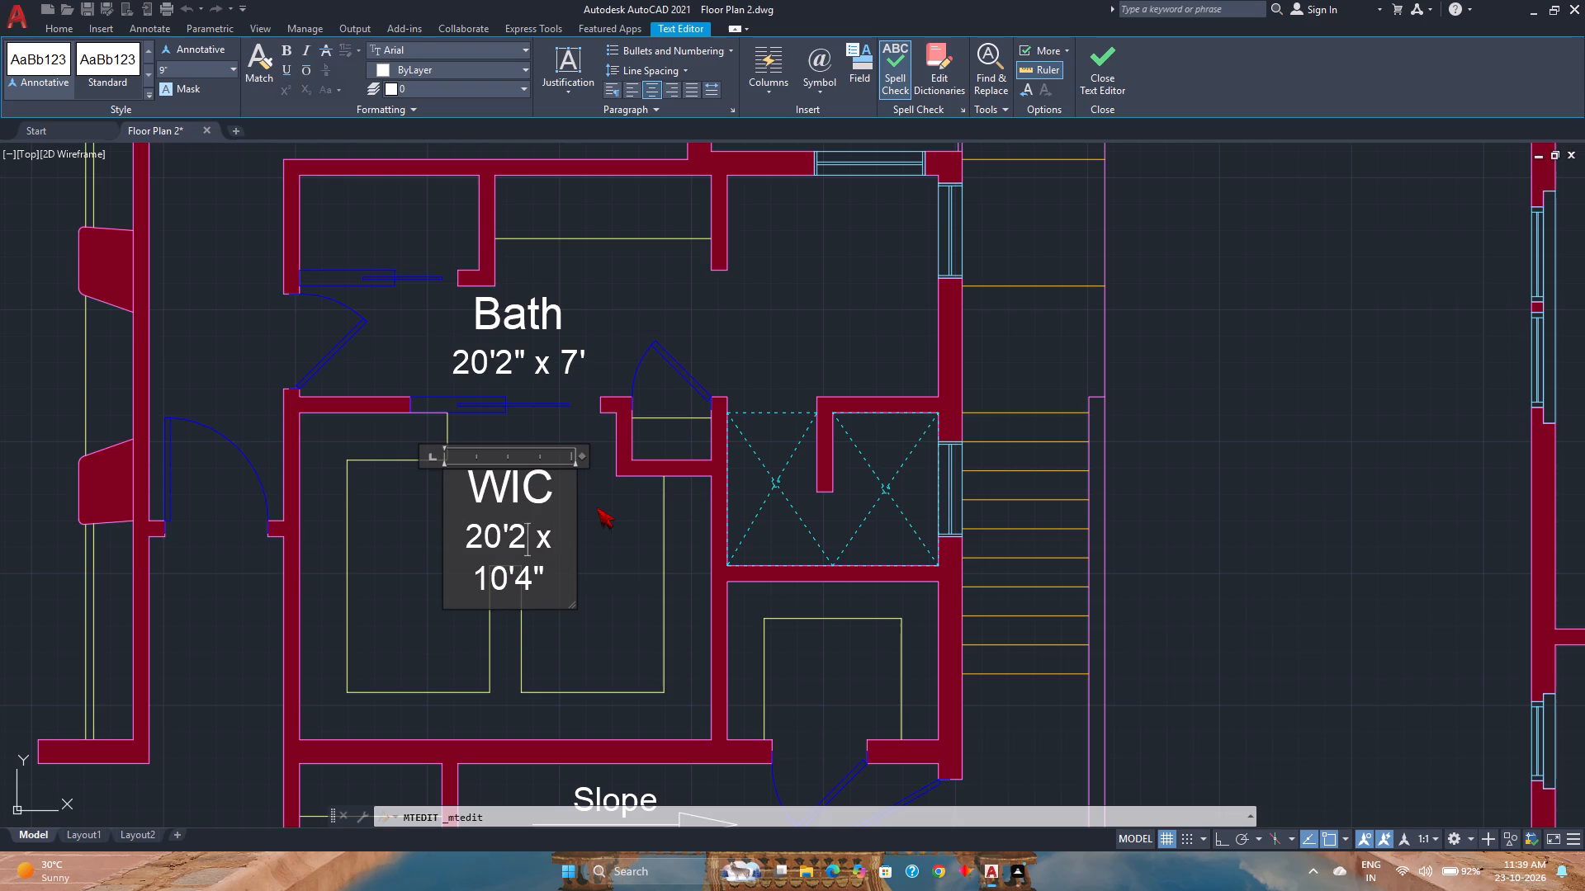
{"action": "key", "text": "BackSpace"}
{"action": "key", "text": "BackSpace"}
{"action": "key", "text": "BackSpace"}
{"action": "key", "text": "BackSpace"}
{"action": "type", "text": "10'"}
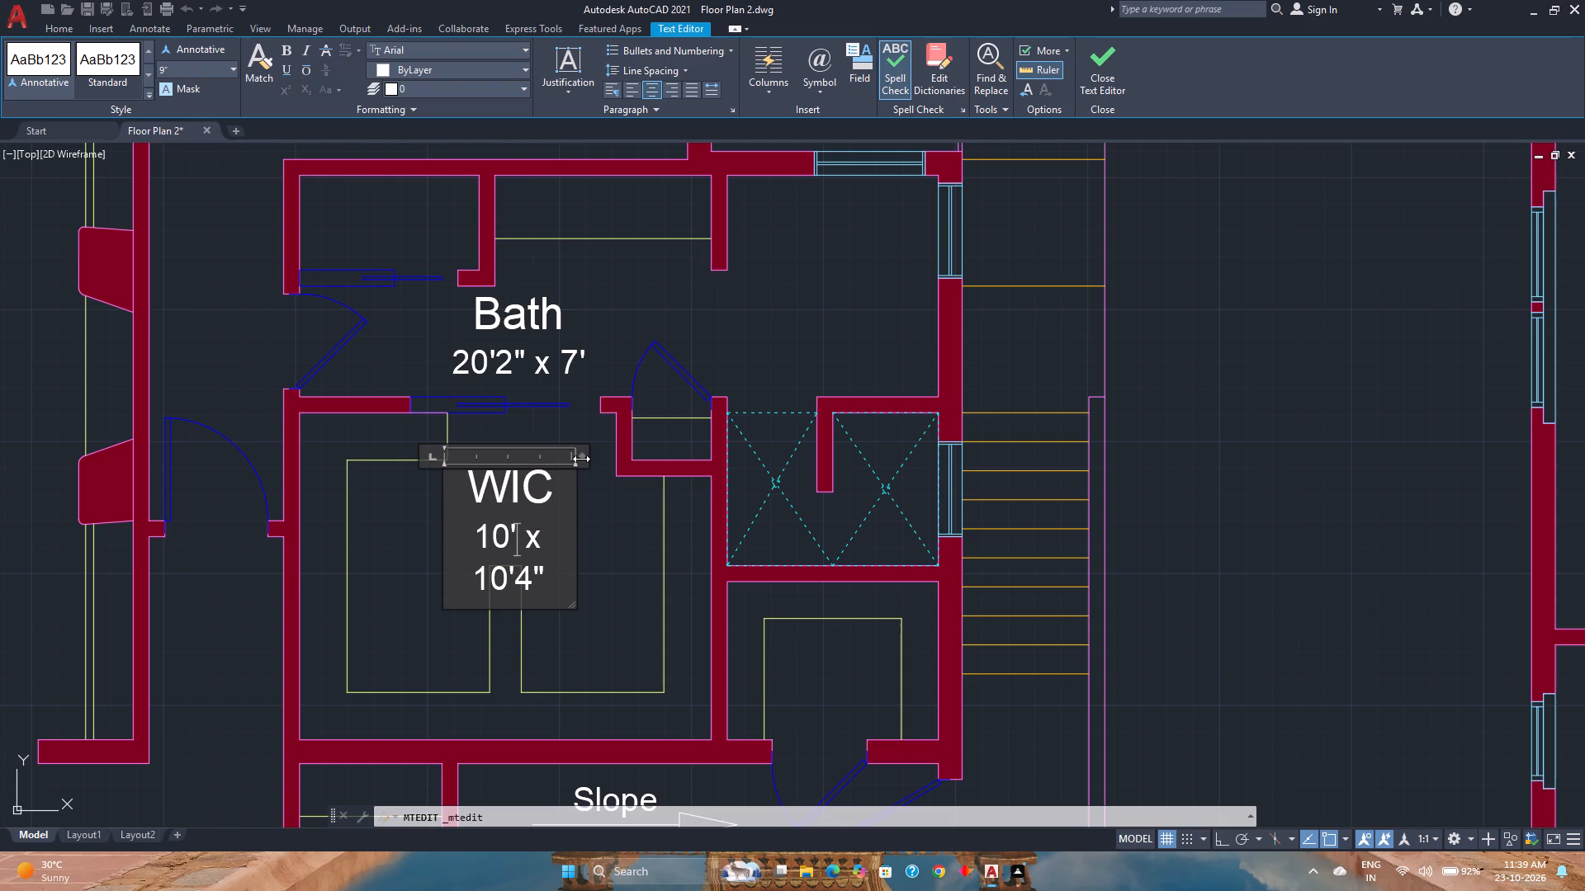
Widen the WIC label's text frame to about 4'-8" so the size fits on one line, and save the drawing.
{"action": "left_click_drag", "start_coordinate": [581, 459], "coordinate": [600, 454]}
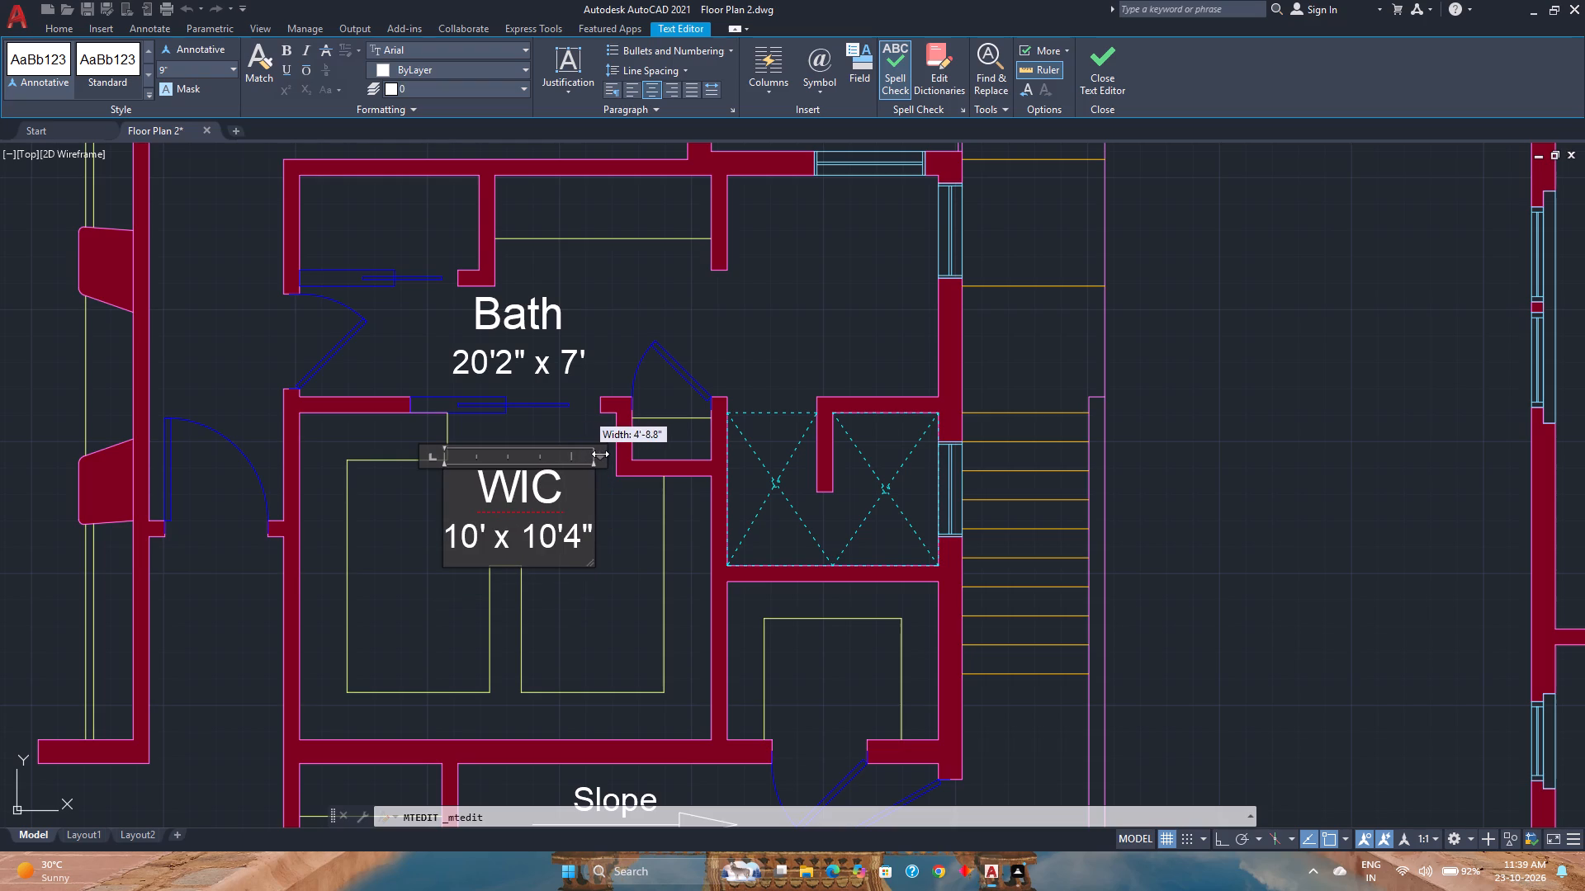
{"action": "left_click_drag", "start_coordinate": [600, 454], "coordinate": [598, 454]}
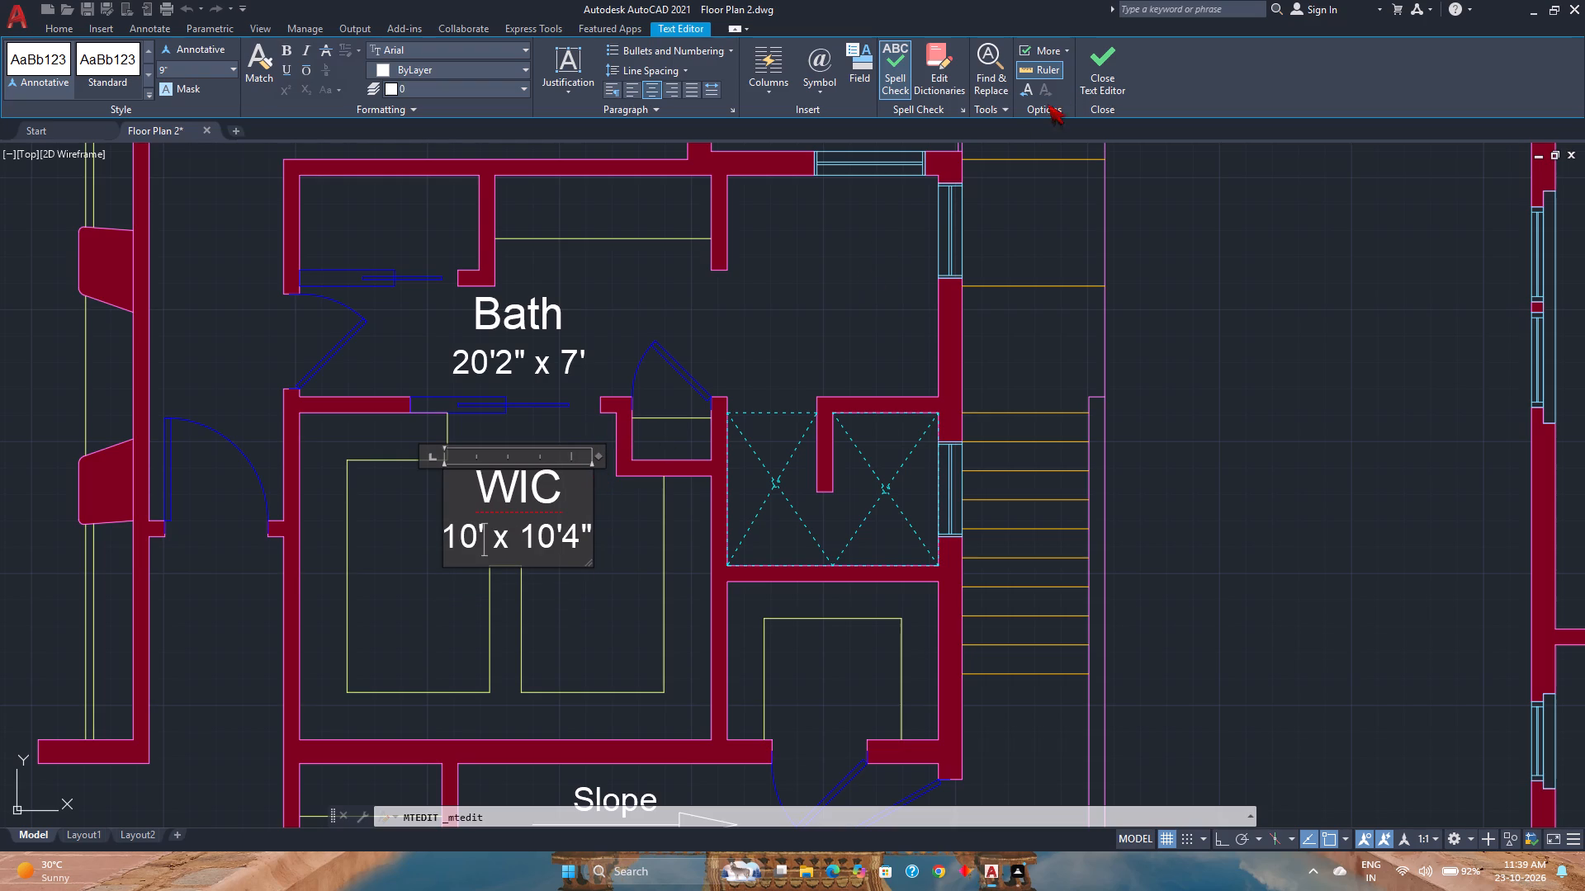
{"action": "left_click", "coordinate": [1074, 87]}
{"action": "left_click", "coordinate": [1094, 80]}
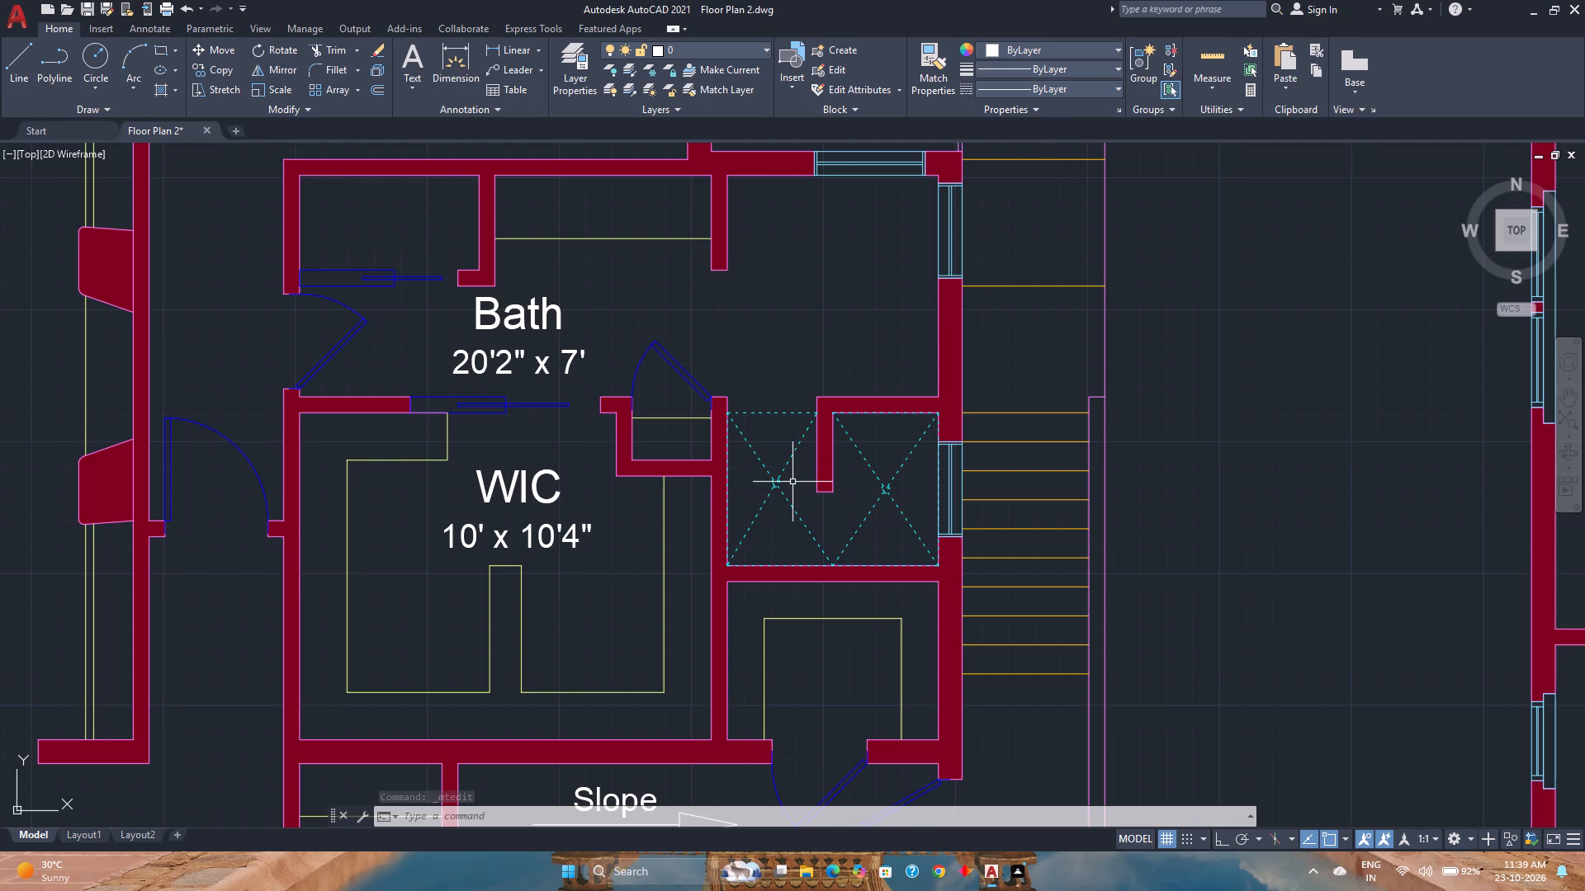
{"action": "scroll", "coordinate": [780, 595], "scroll_direction": "down", "scroll_amount": 1}
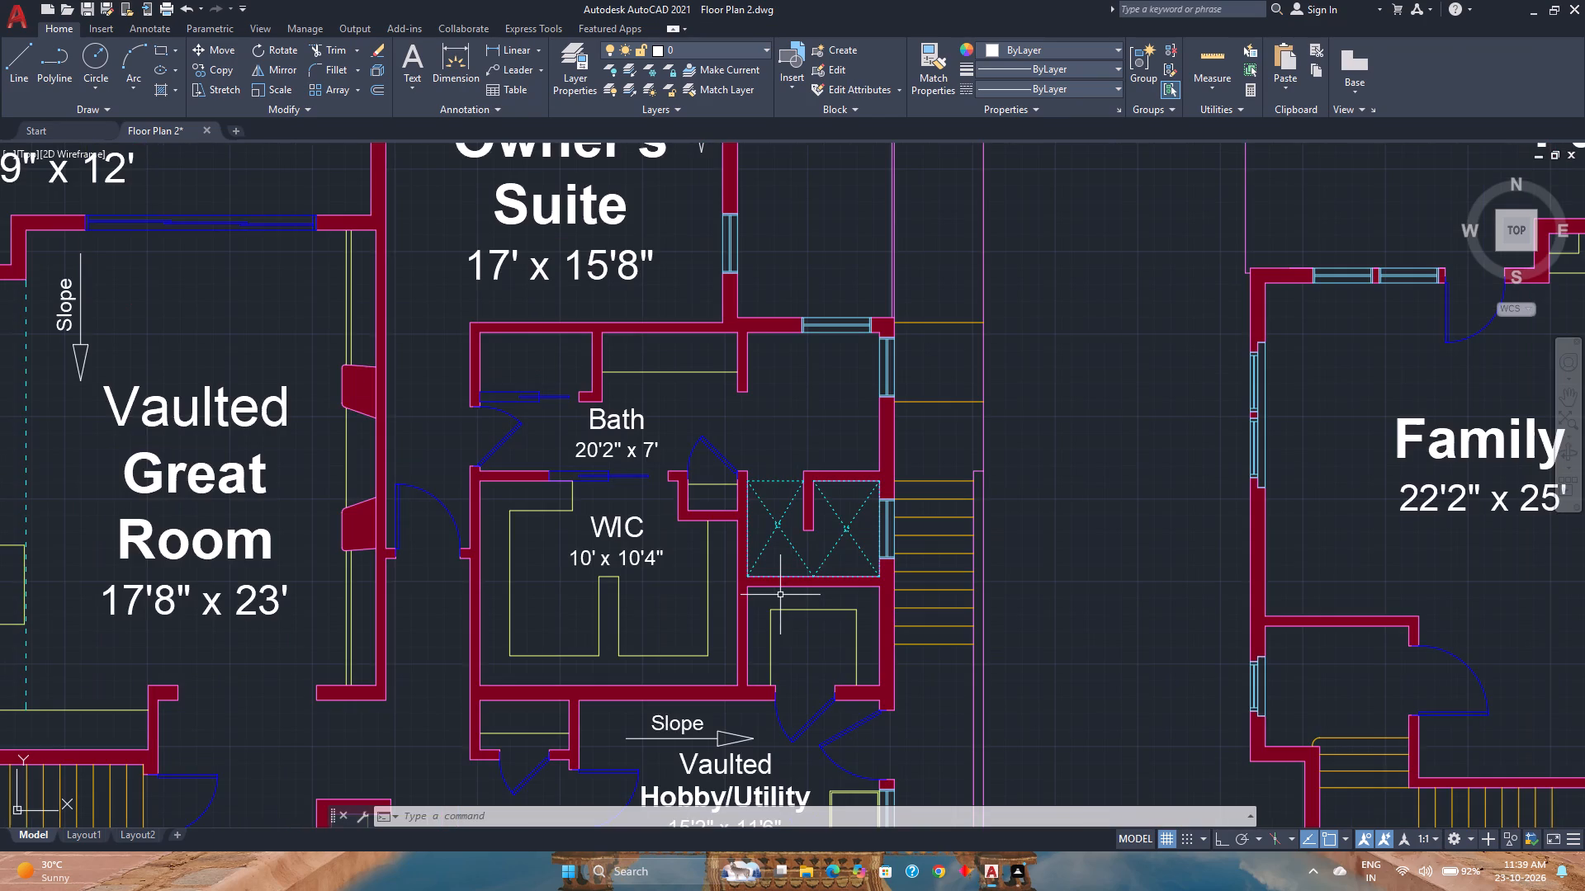
{"action": "middle_click_drag", "start_coordinate": [783, 595], "coordinate": [698, 526]}
{"action": "middle_click", "coordinate": [698, 526]}
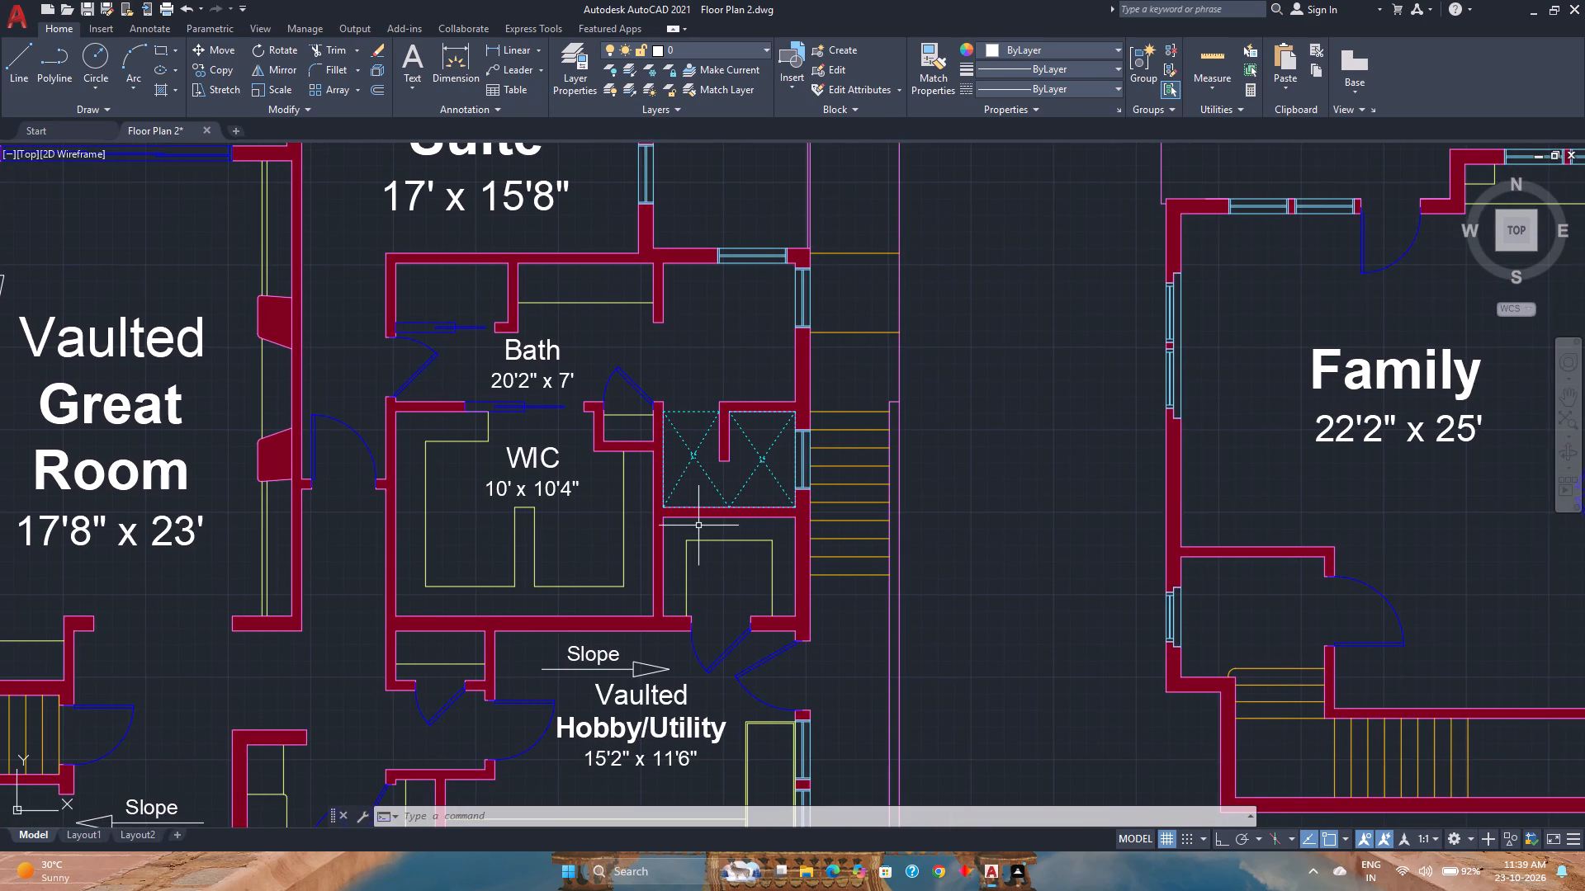
{"action": "key", "text": "ctrl+s"}
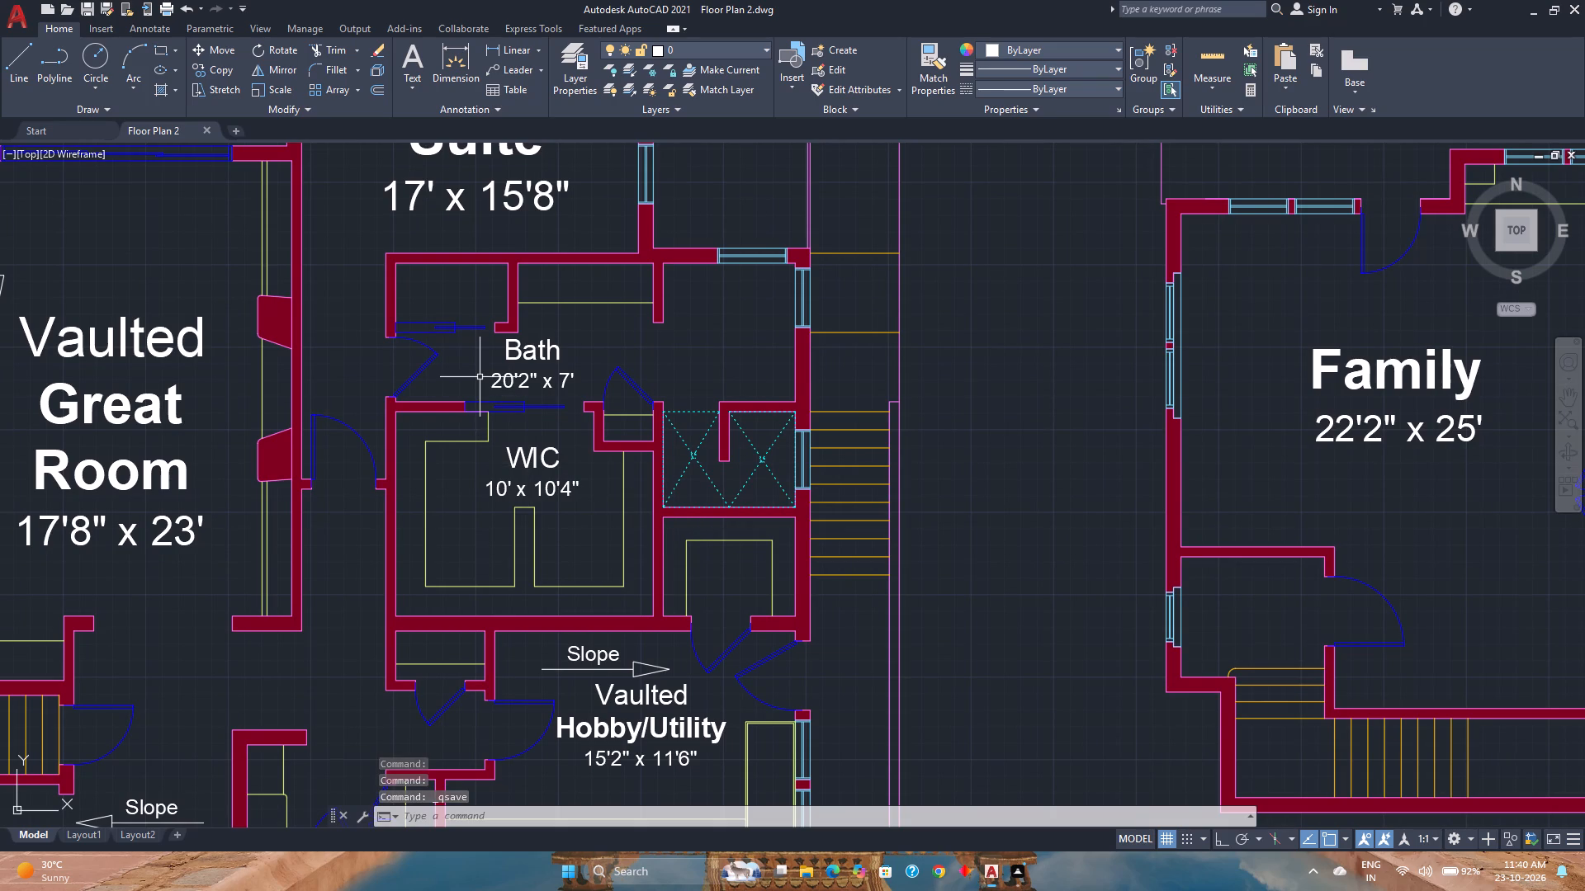
Turn off the Doors layer.
{"action": "scroll", "coordinate": [518, 493], "scroll_direction": "down", "scroll_amount": 1}
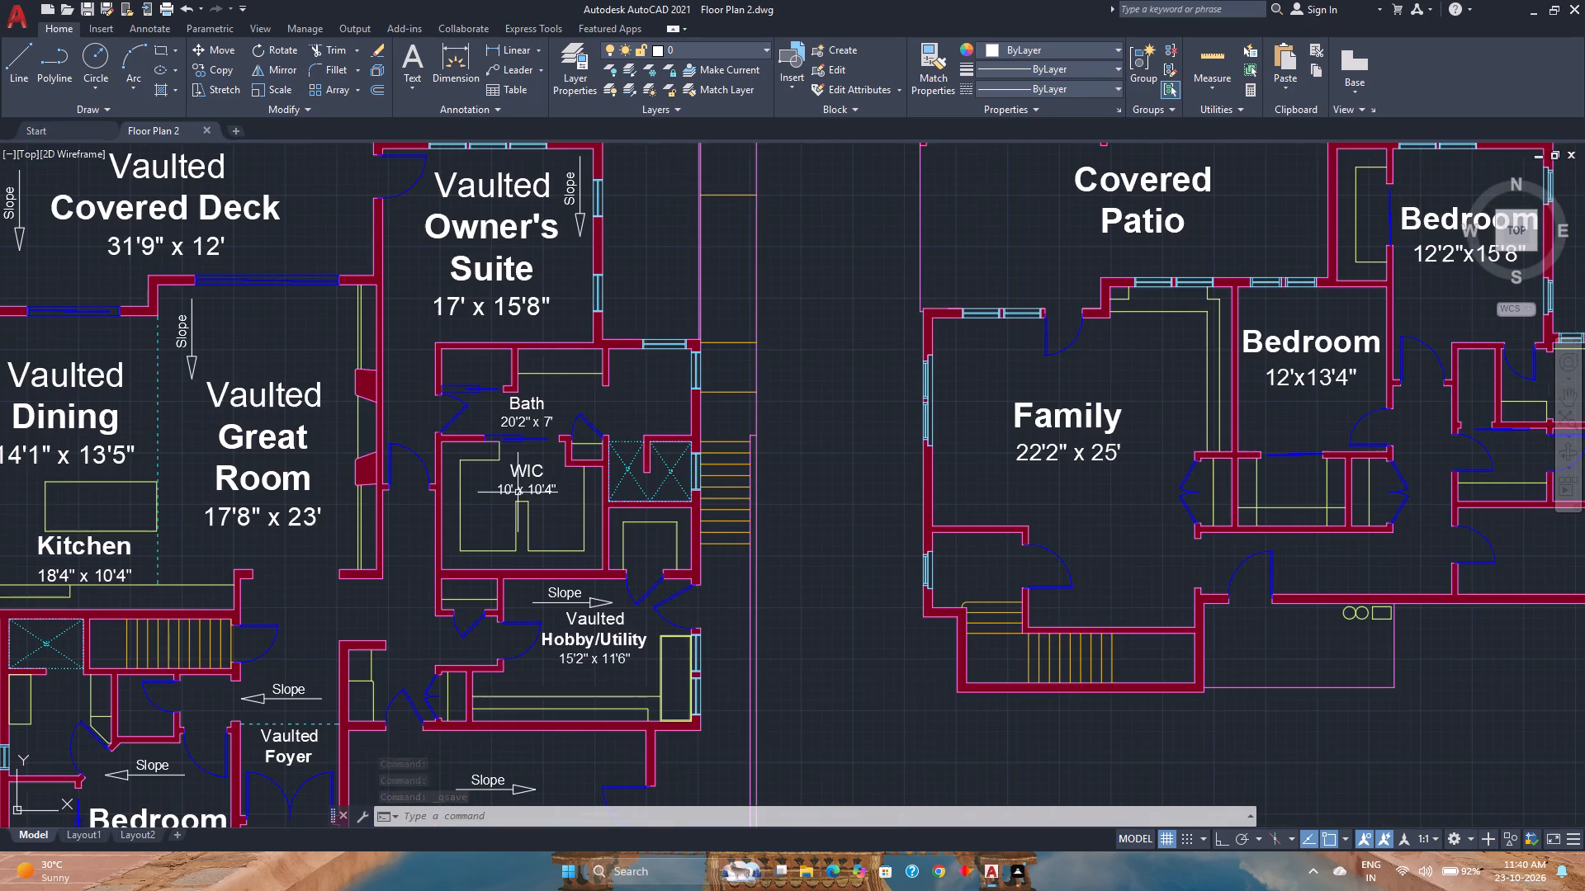
{"action": "middle_click_drag", "start_coordinate": [547, 522], "coordinate": [571, 536]}
{"action": "middle_click", "coordinate": [571, 536]}
{"action": "middle_click", "coordinate": [571, 536]}
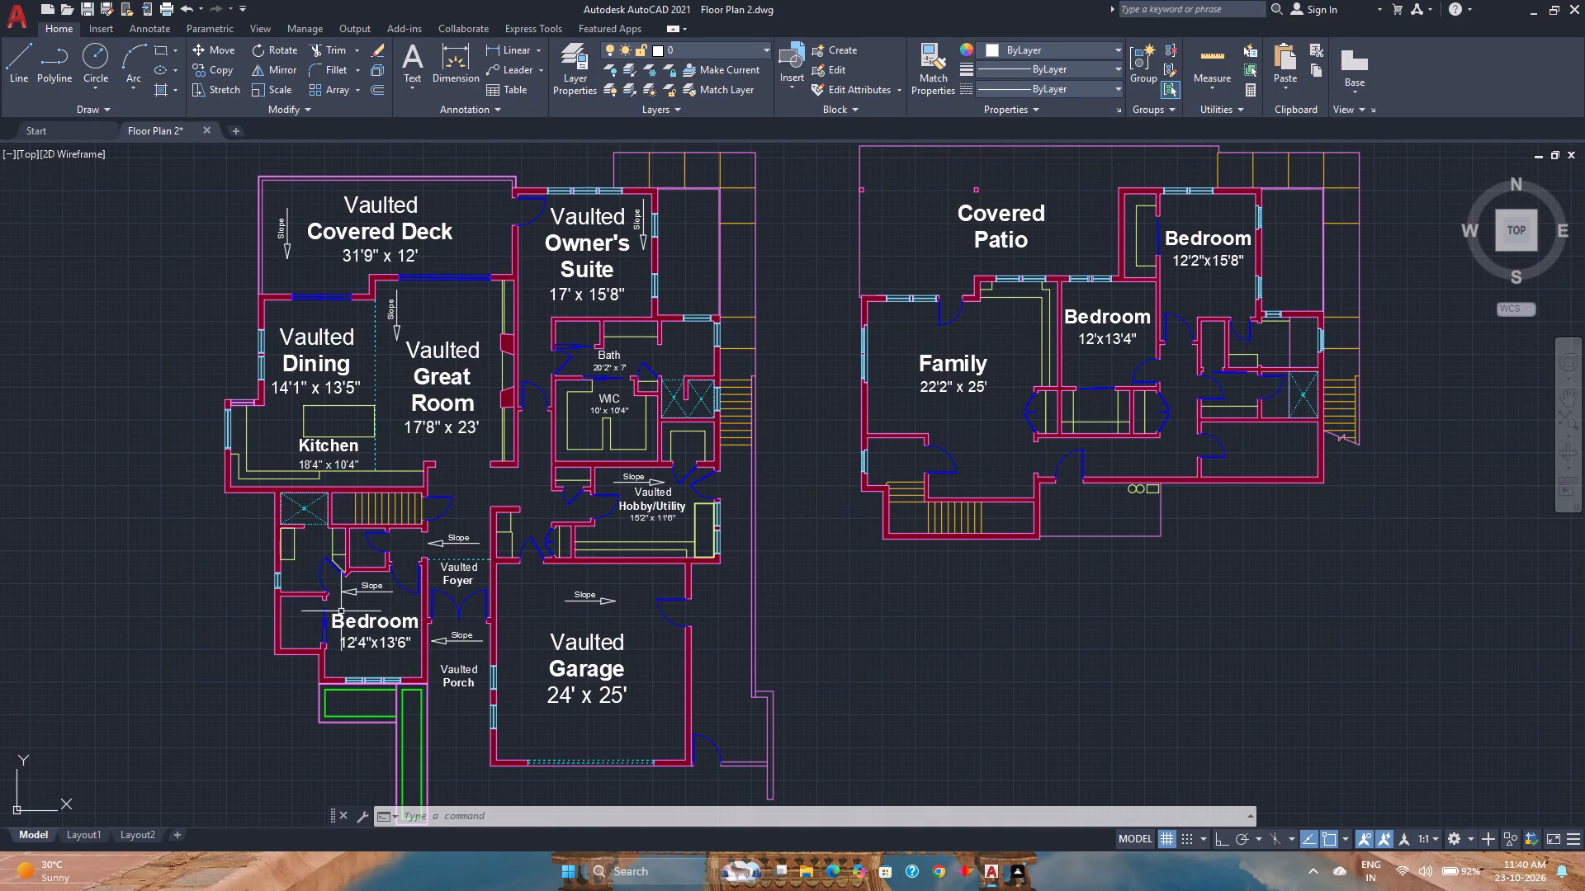
{"action": "scroll", "coordinate": [327, 604], "scroll_direction": "up", "scroll_amount": 1}
{"action": "scroll", "coordinate": [327, 604], "scroll_direction": "down", "scroll_amount": 1}
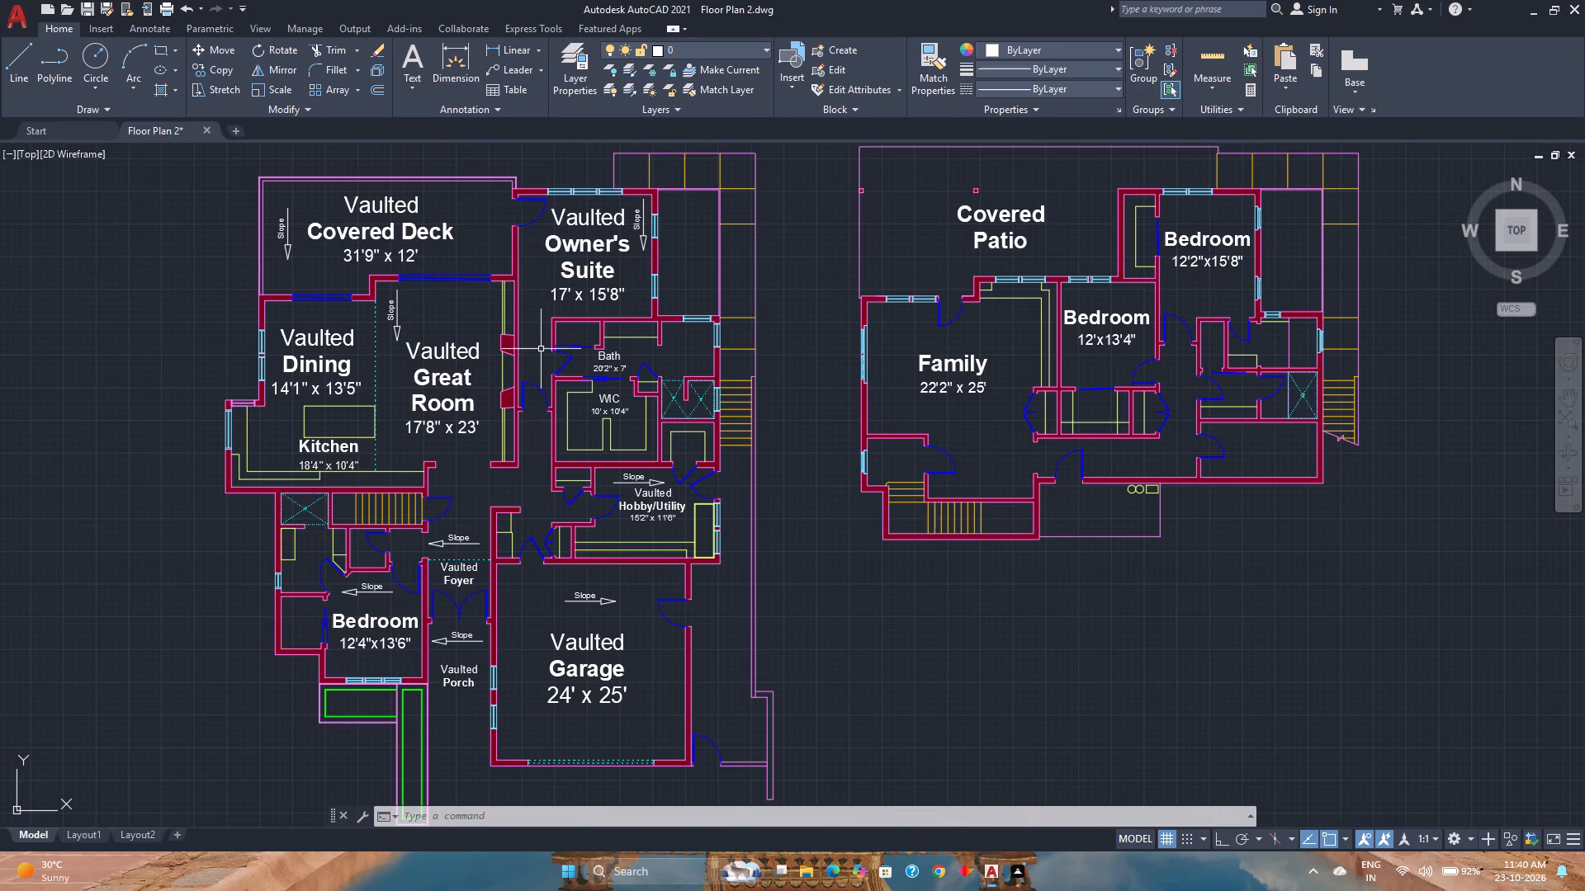
{"action": "left_click", "coordinate": [735, 48]}
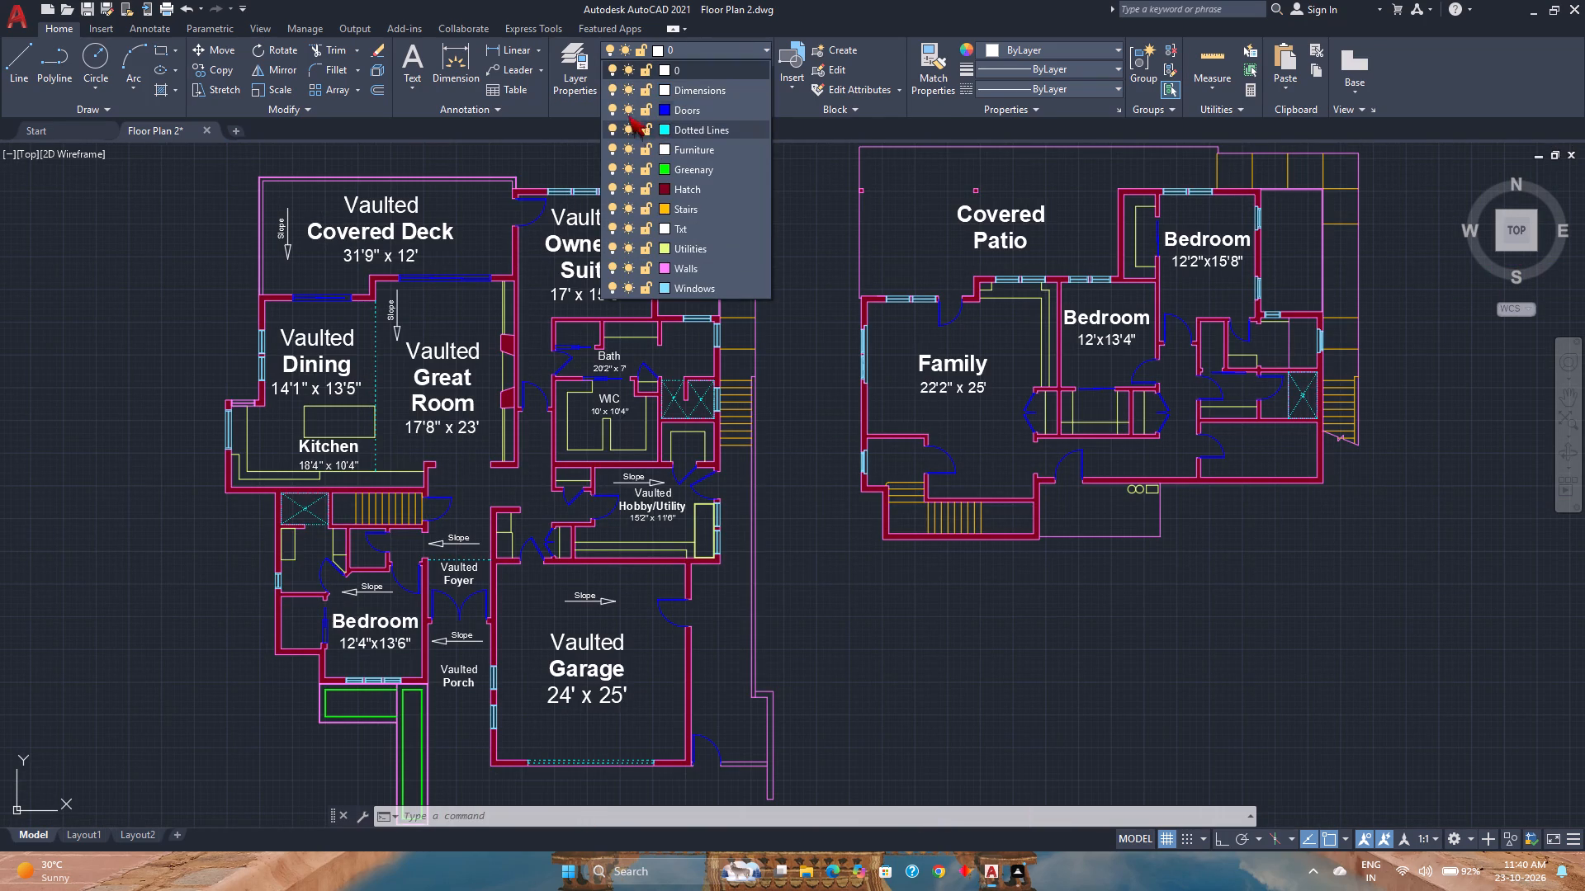
{"action": "left_click", "coordinate": [616, 109]}
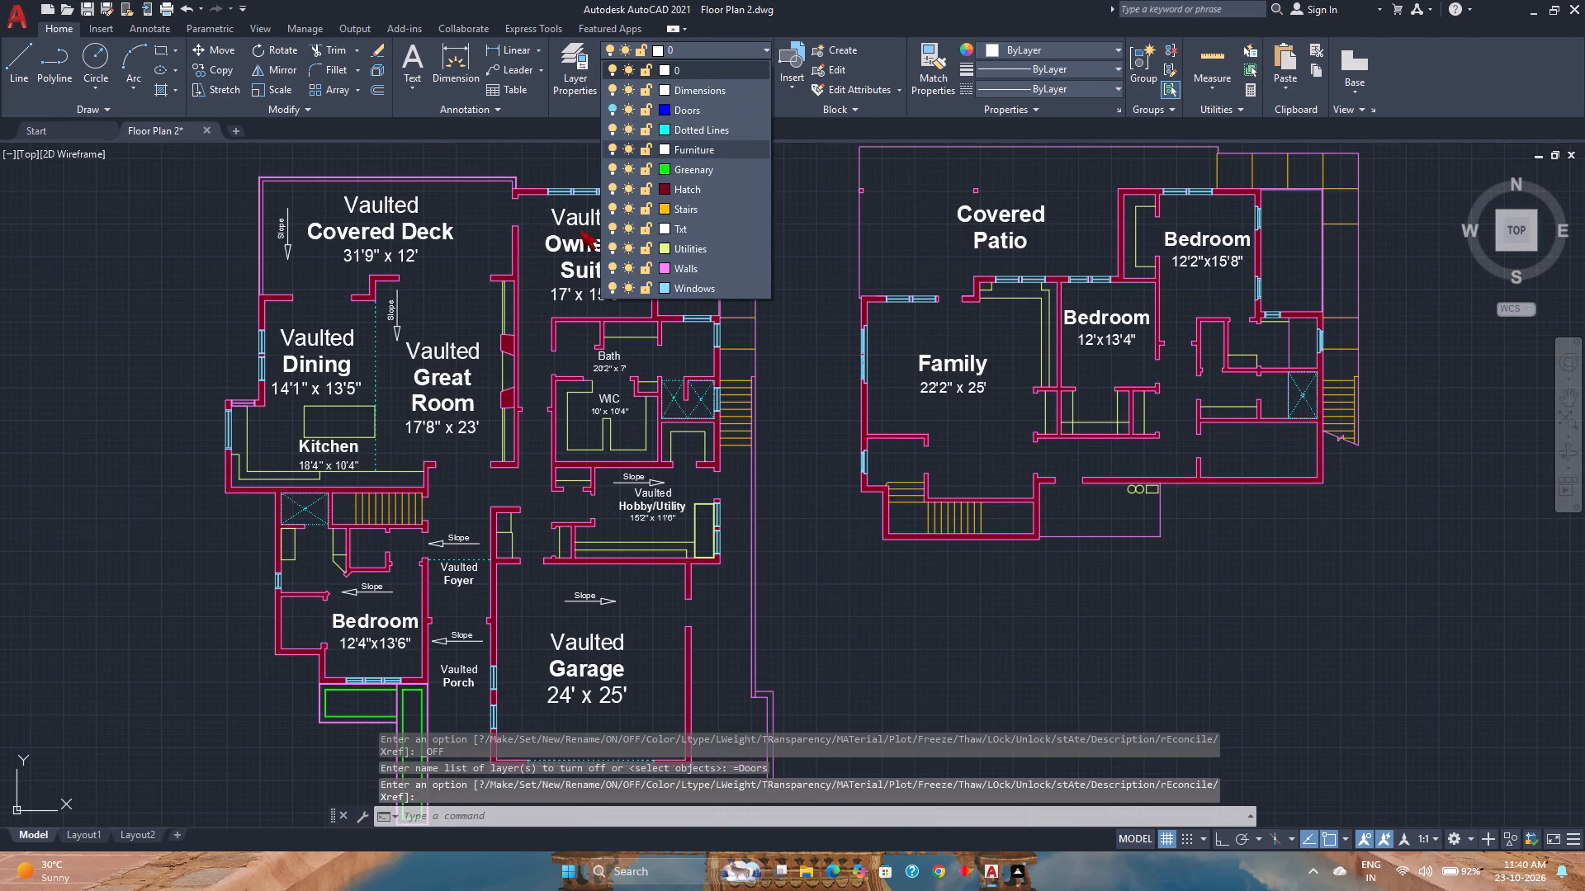
{"action": "left_click", "coordinate": [146, 530]}
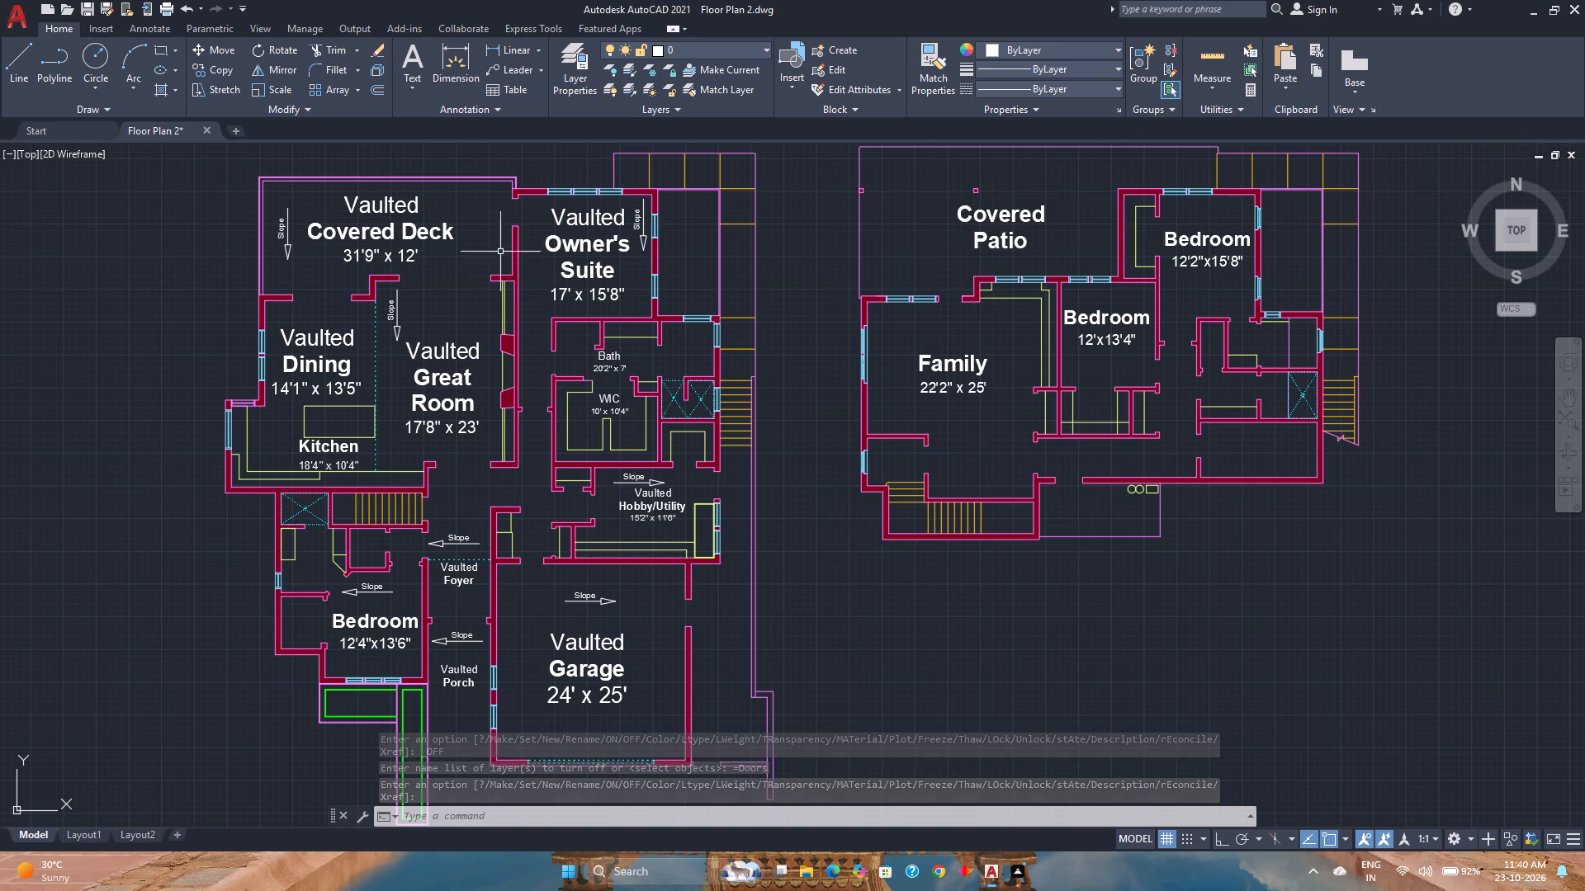
Measure the clear distances in the main-floor Bedroom next to the foyer and in its adjoining bath and closet.
{"action": "left_click", "coordinate": [1207, 49]}
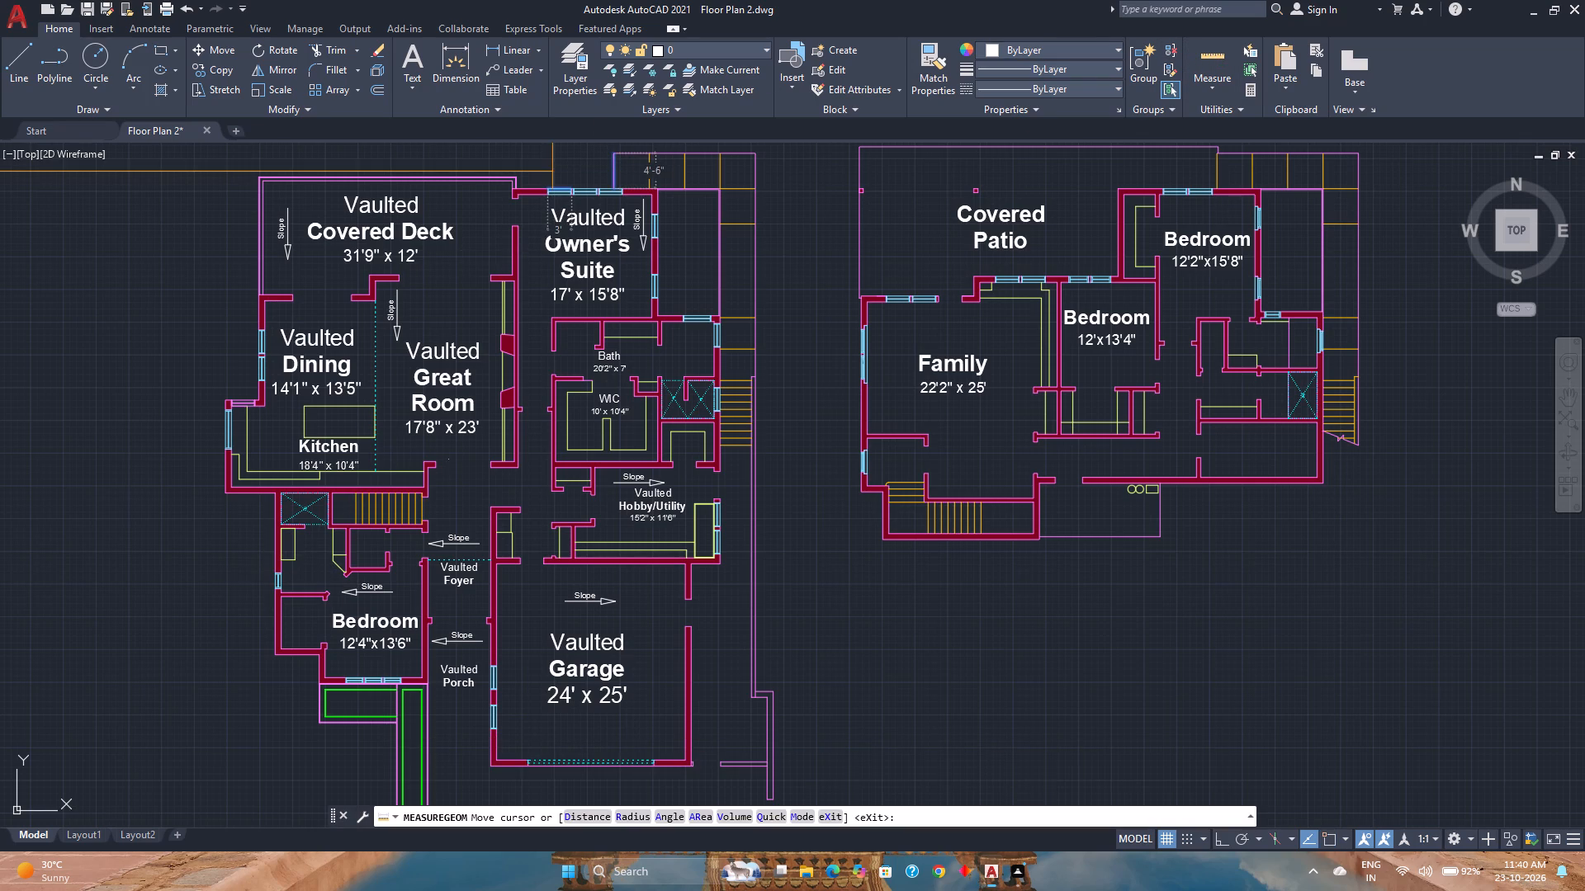
{"action": "scroll", "coordinate": [334, 585], "scroll_direction": "up", "scroll_amount": 3}
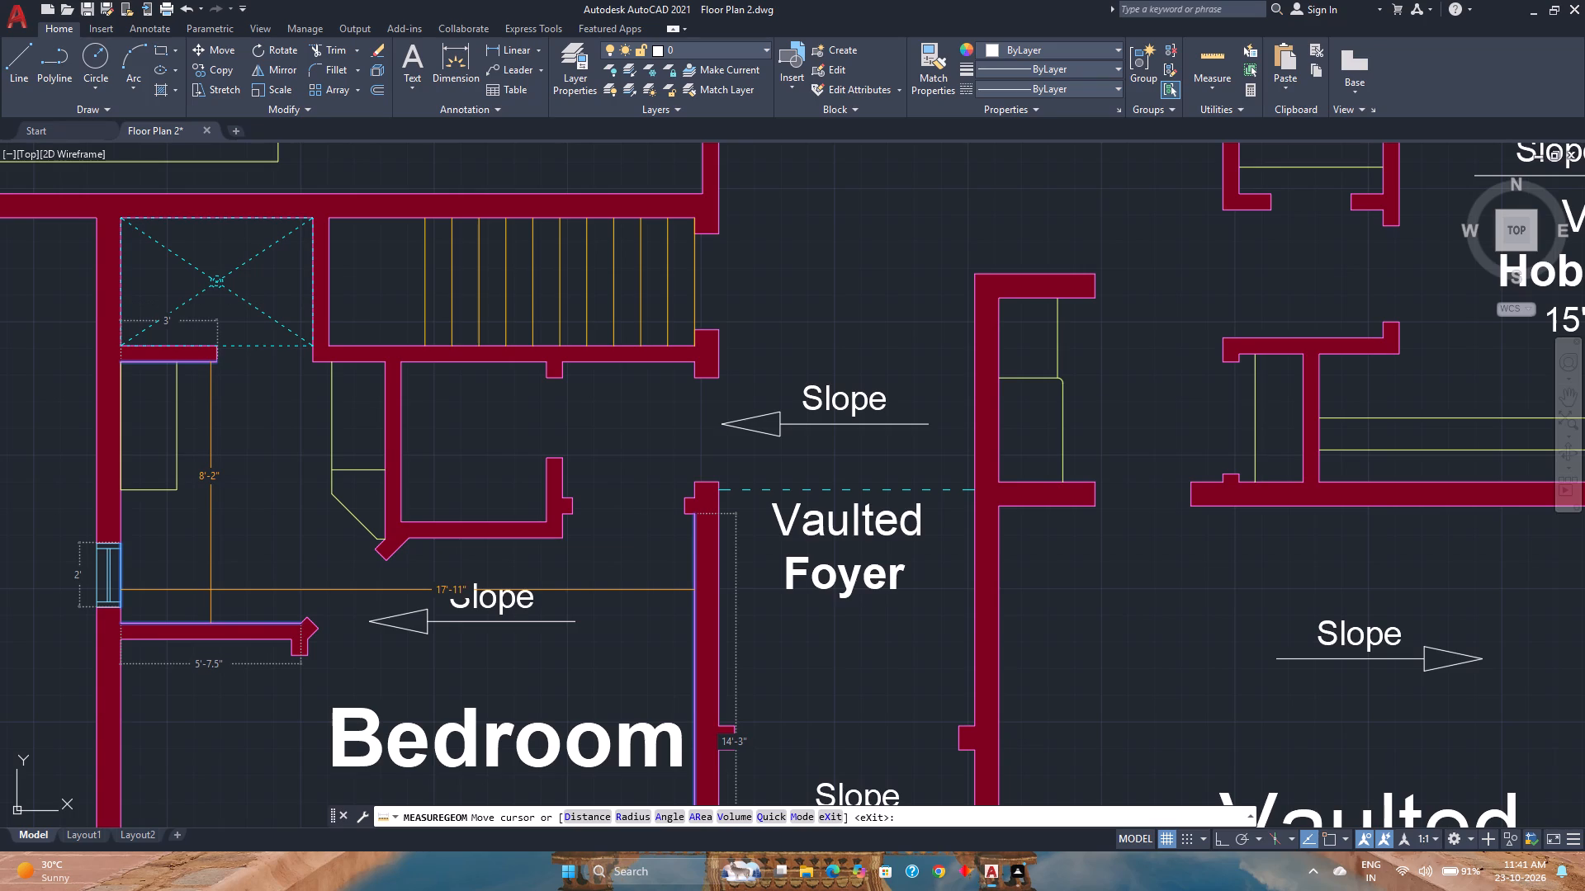
{"action": "scroll", "coordinate": [211, 594], "scroll_direction": "down", "scroll_amount": 1}
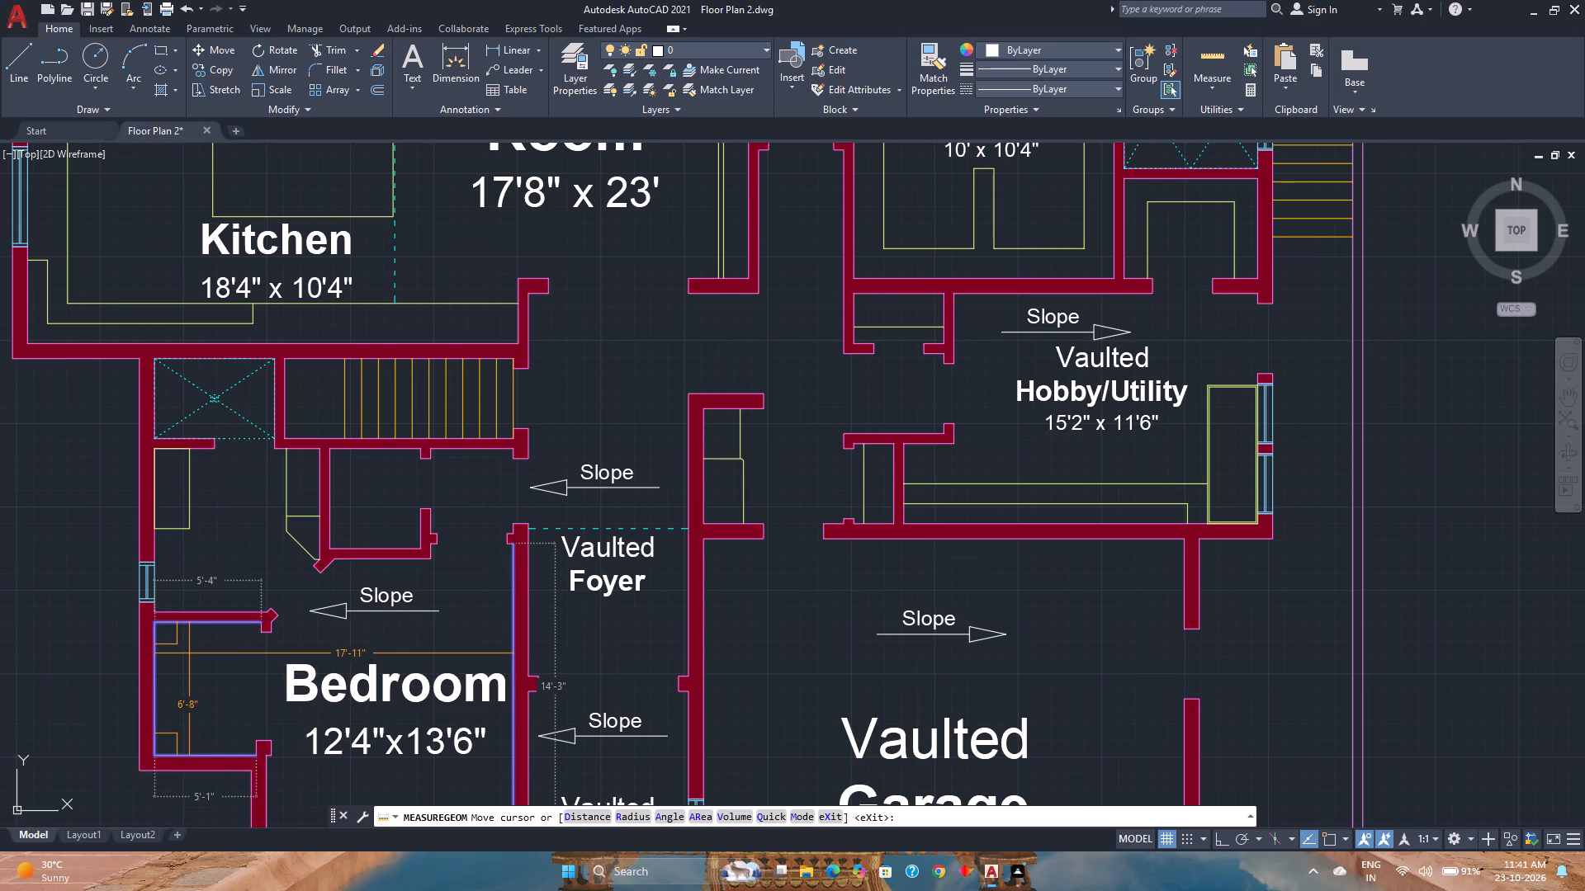
{"action": "scroll", "coordinate": [189, 653], "scroll_direction": "down", "scroll_amount": 1}
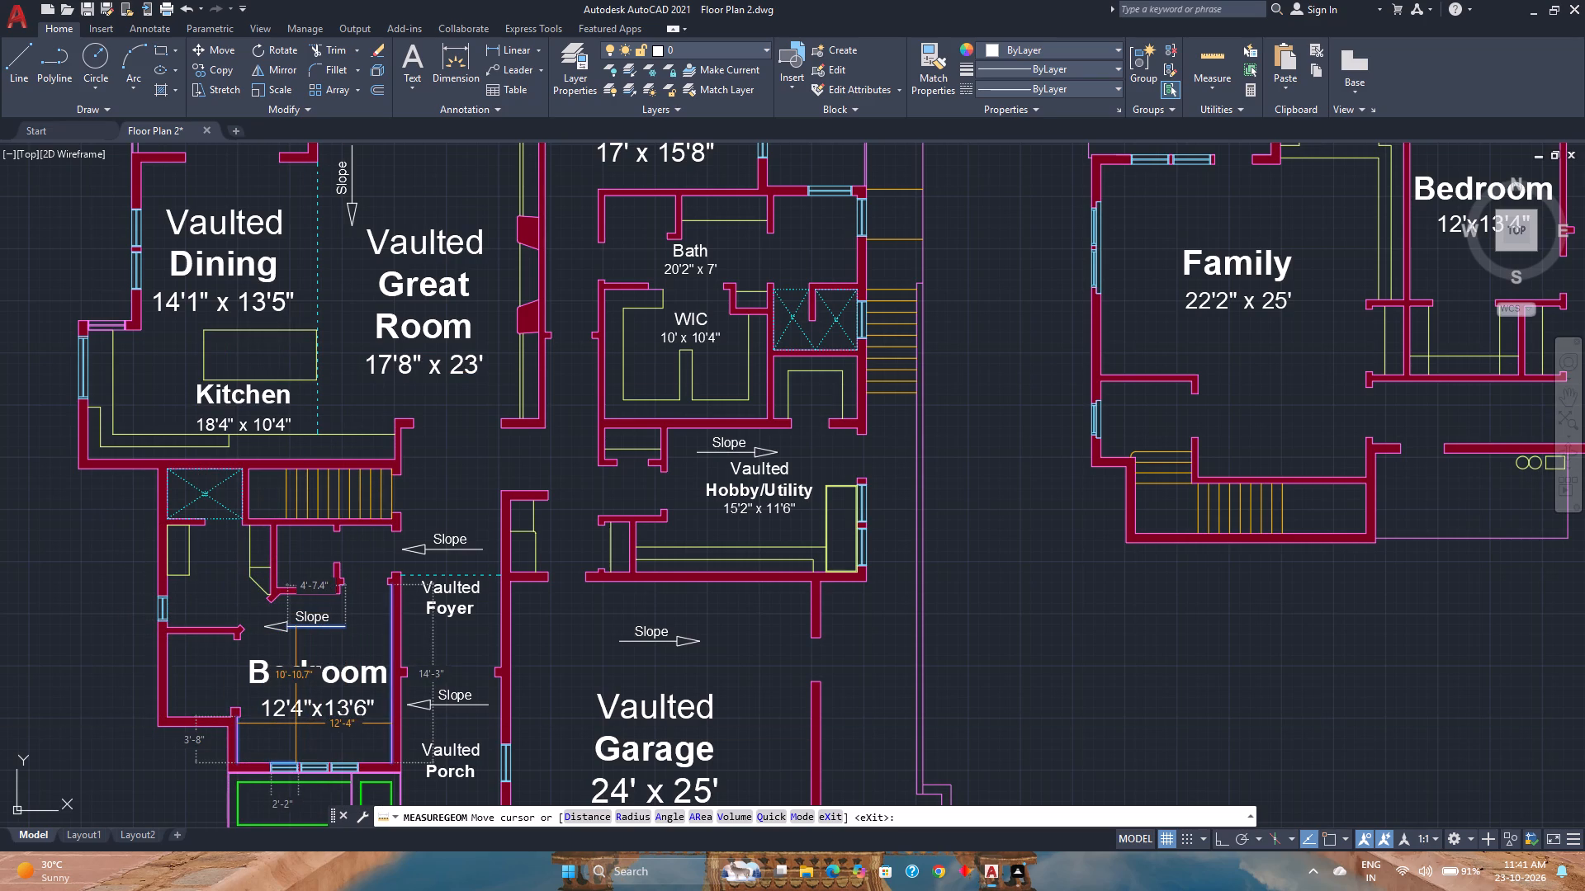
{"action": "scroll", "coordinate": [294, 725], "scroll_direction": "up", "scroll_amount": 2}
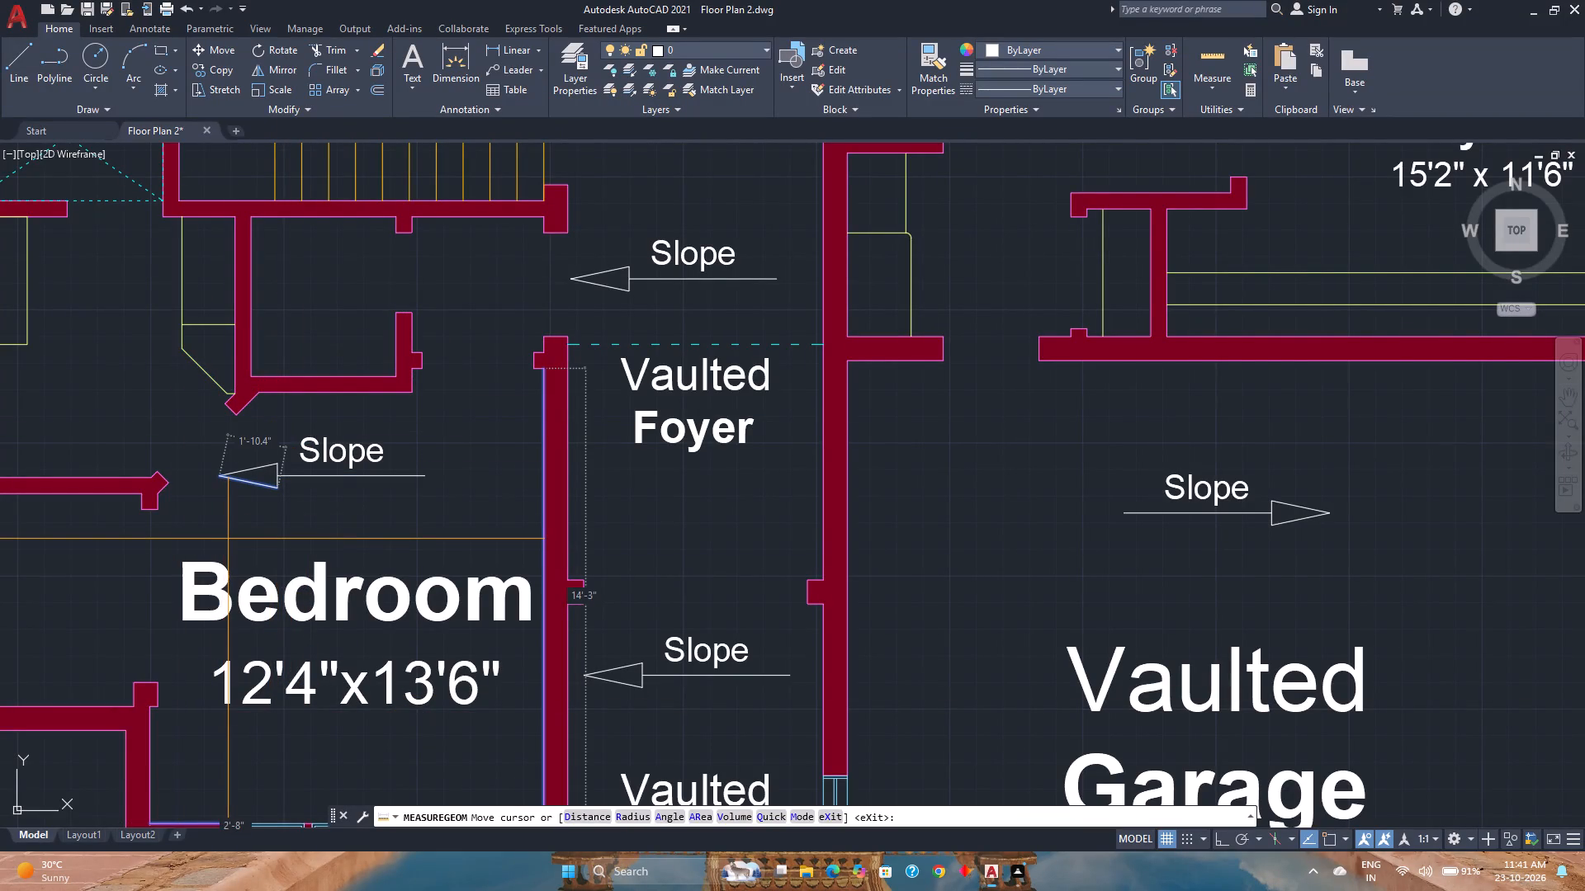
{"action": "key", "text": "Escape"}
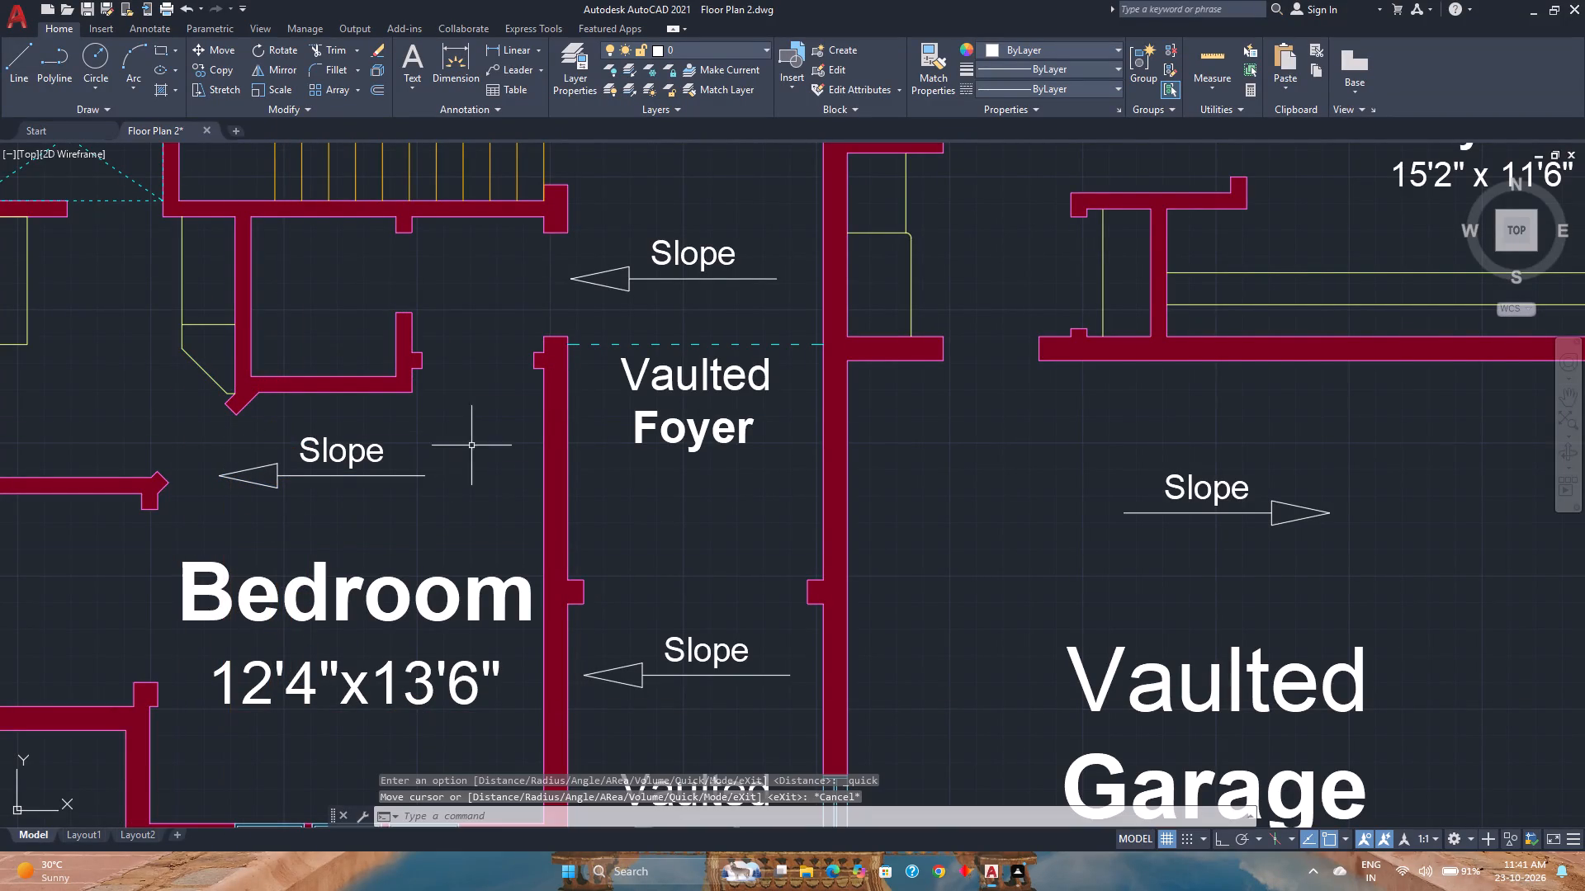
Select all text labels similar to the main-floor Bedroom label and assign them to the Txt layer.
{"action": "left_click", "coordinate": [394, 583]}
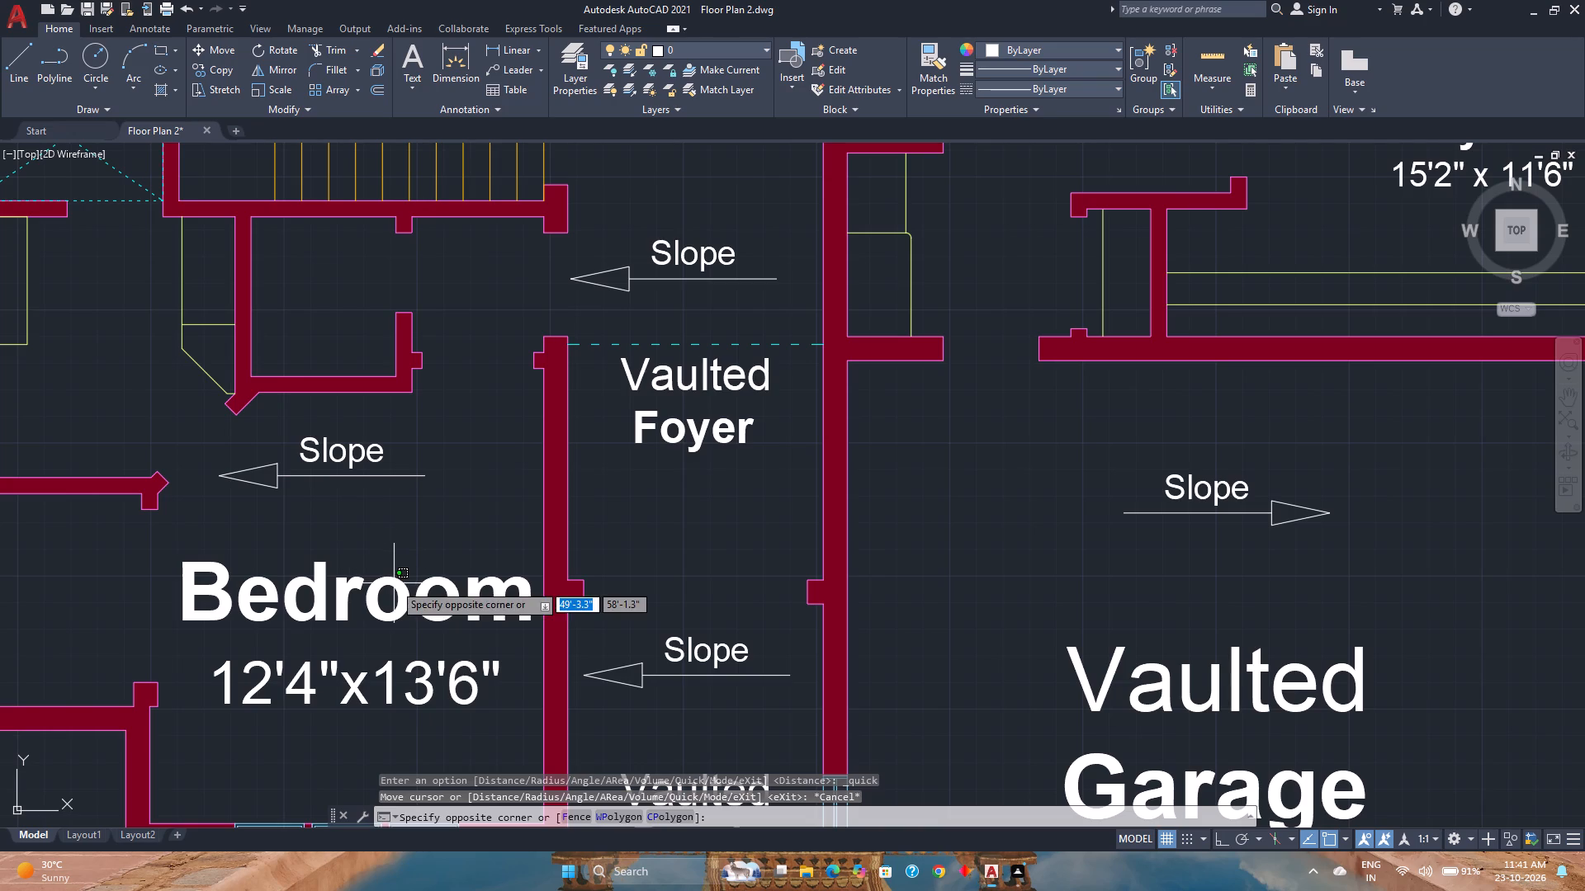
{"action": "left_click", "coordinate": [357, 588]}
{"action": "right_click", "coordinate": [357, 588]}
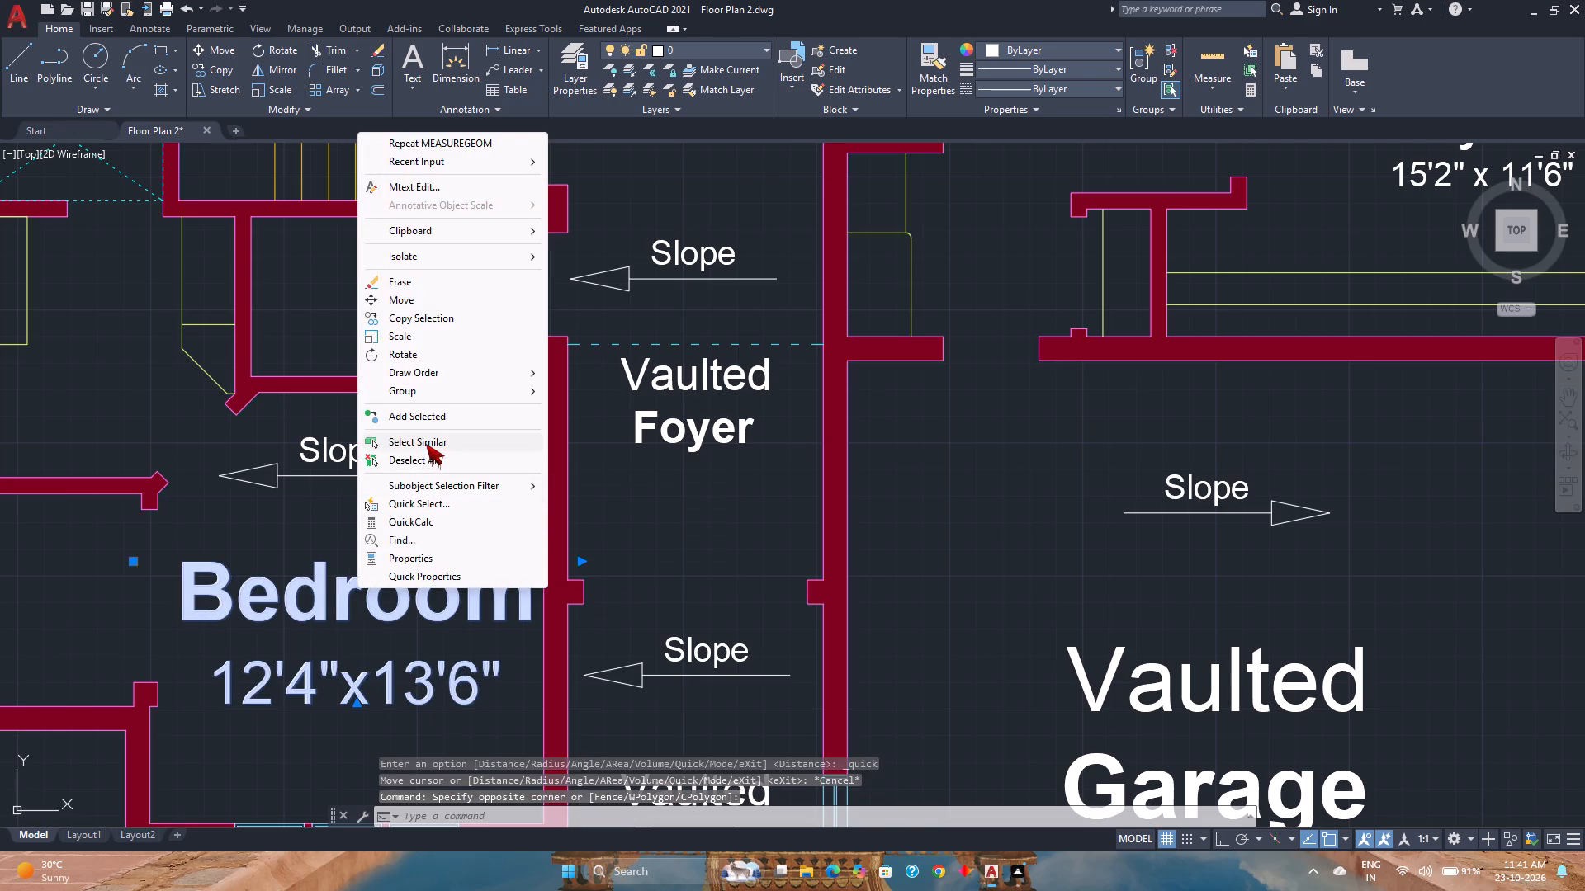
{"action": "left_click", "coordinate": [426, 444]}
{"action": "scroll", "coordinate": [426, 444], "scroll_direction": "down", "scroll_amount": 2}
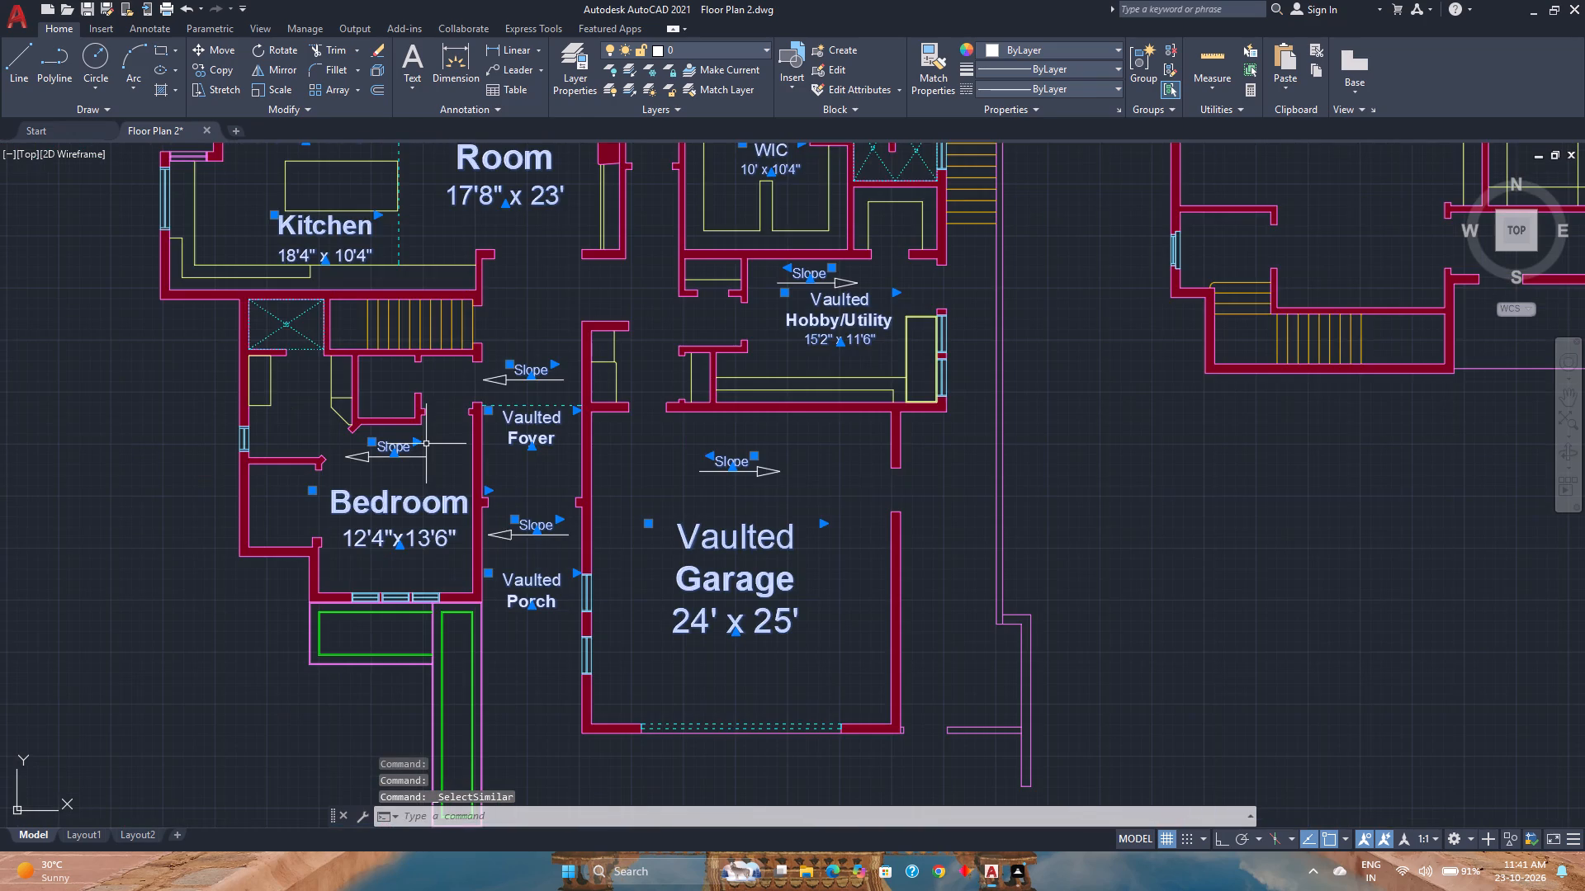
{"action": "scroll", "coordinate": [426, 444], "scroll_direction": "down", "scroll_amount": 2}
{"action": "middle_click", "coordinate": [426, 444]}
{"action": "middle_click_drag", "start_coordinate": [426, 445], "coordinate": [429, 532]}
{"action": "middle_click", "coordinate": [429, 532]}
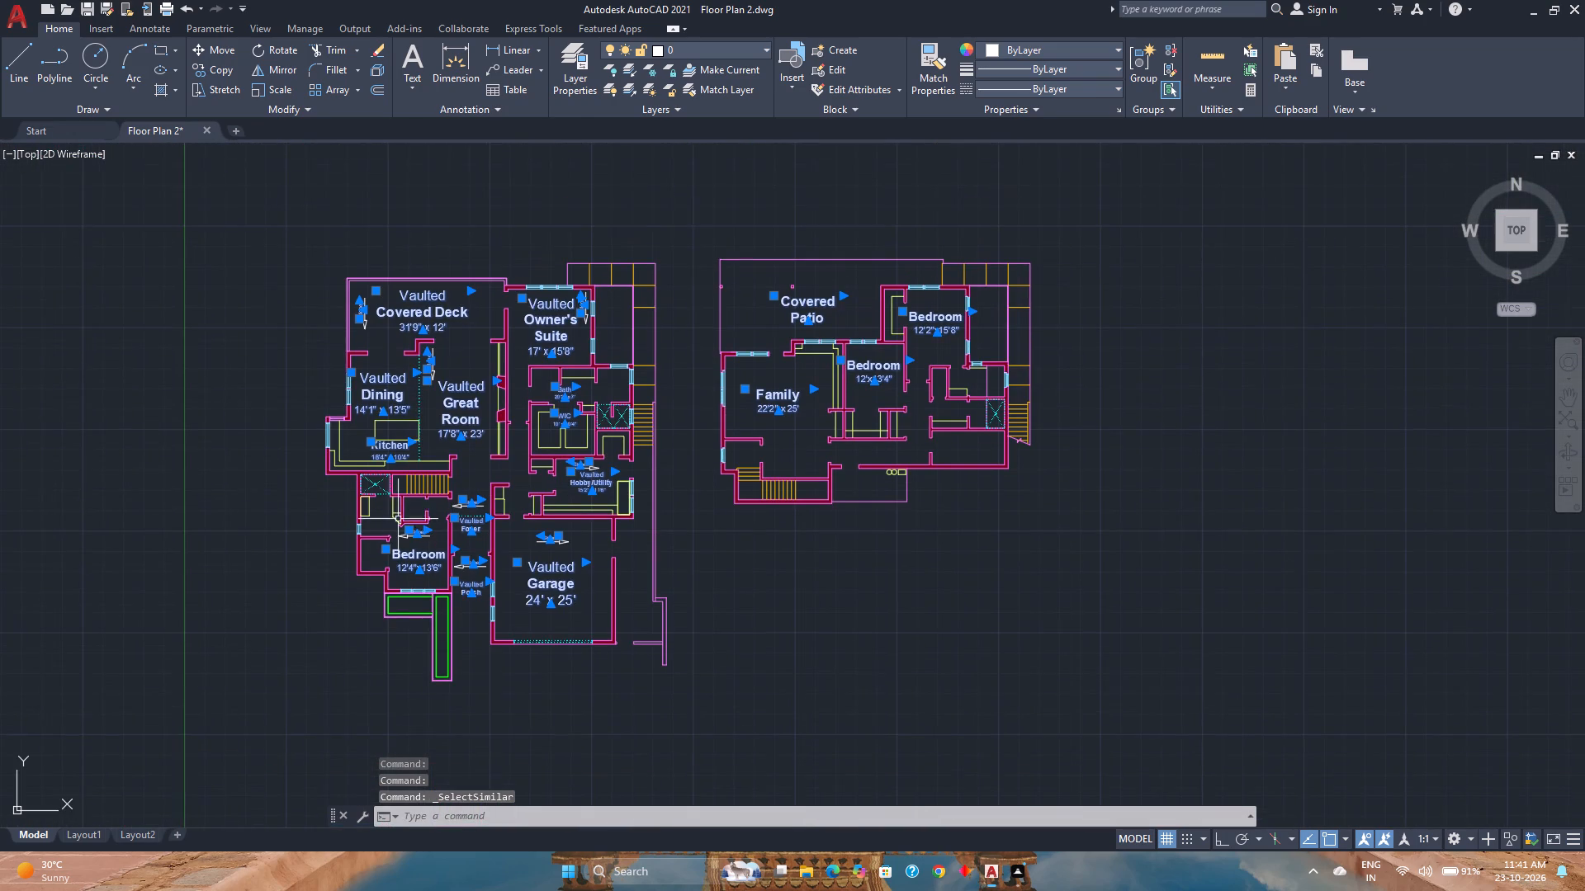
{"action": "left_click", "coordinate": [746, 54]}
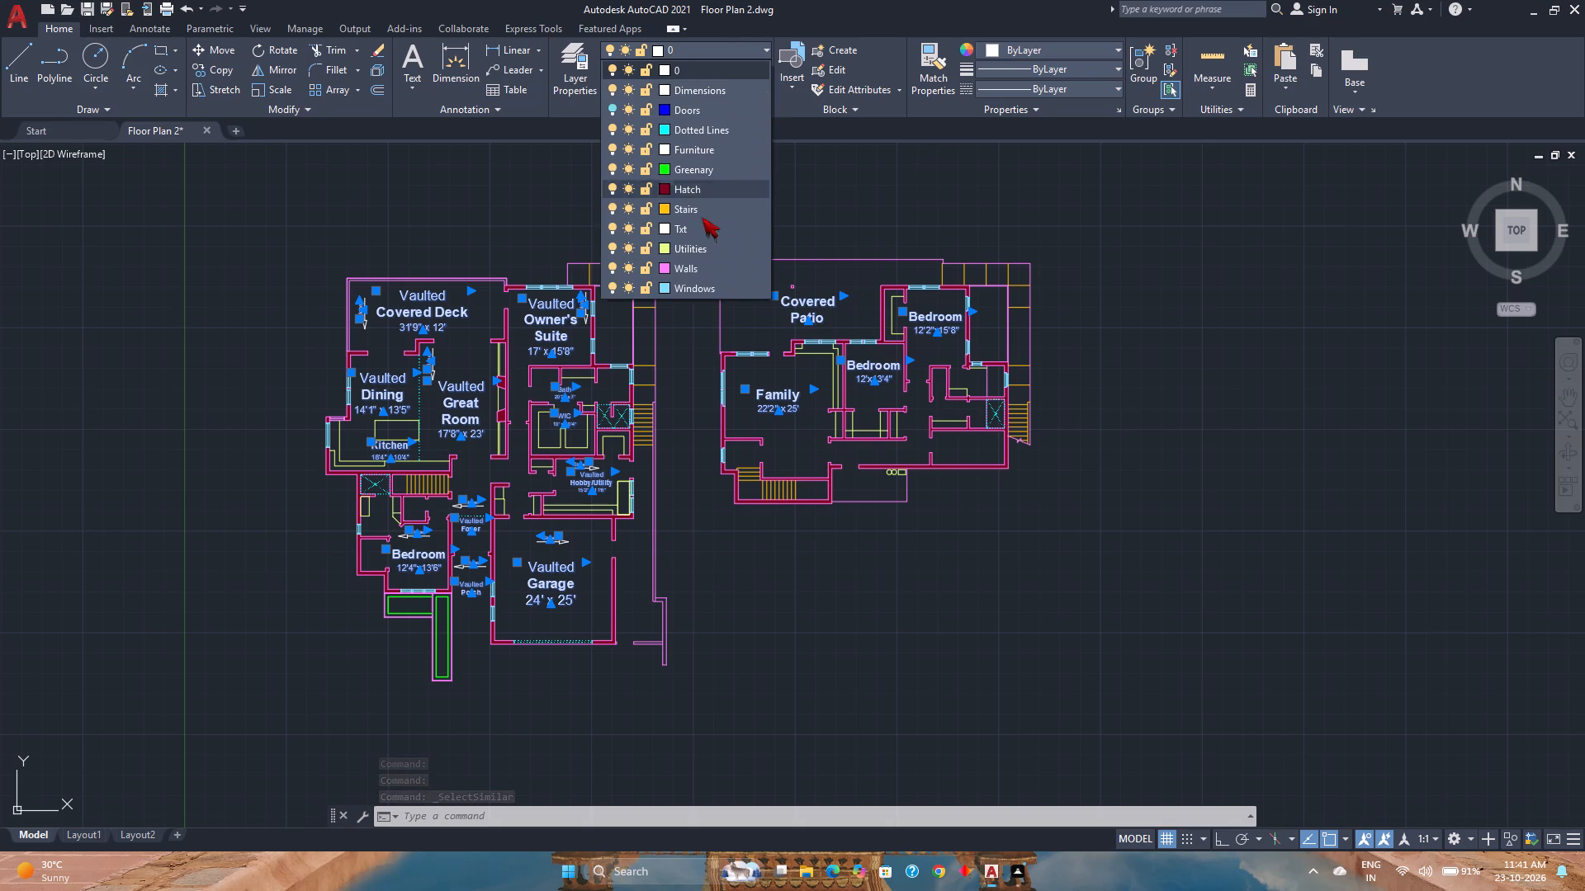
{"action": "left_click", "coordinate": [692, 229]}
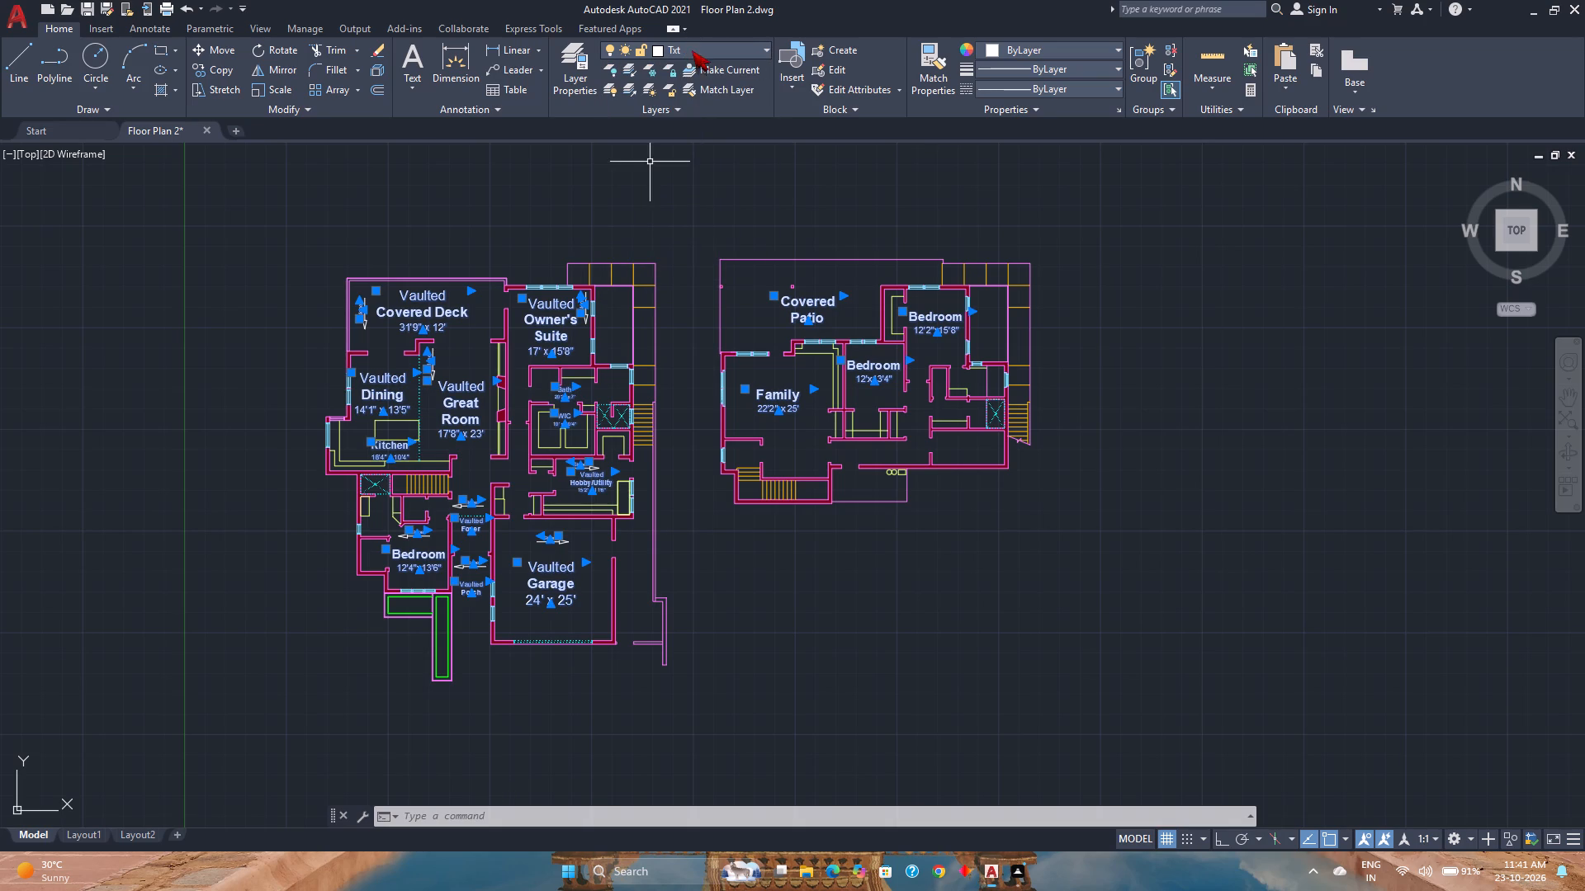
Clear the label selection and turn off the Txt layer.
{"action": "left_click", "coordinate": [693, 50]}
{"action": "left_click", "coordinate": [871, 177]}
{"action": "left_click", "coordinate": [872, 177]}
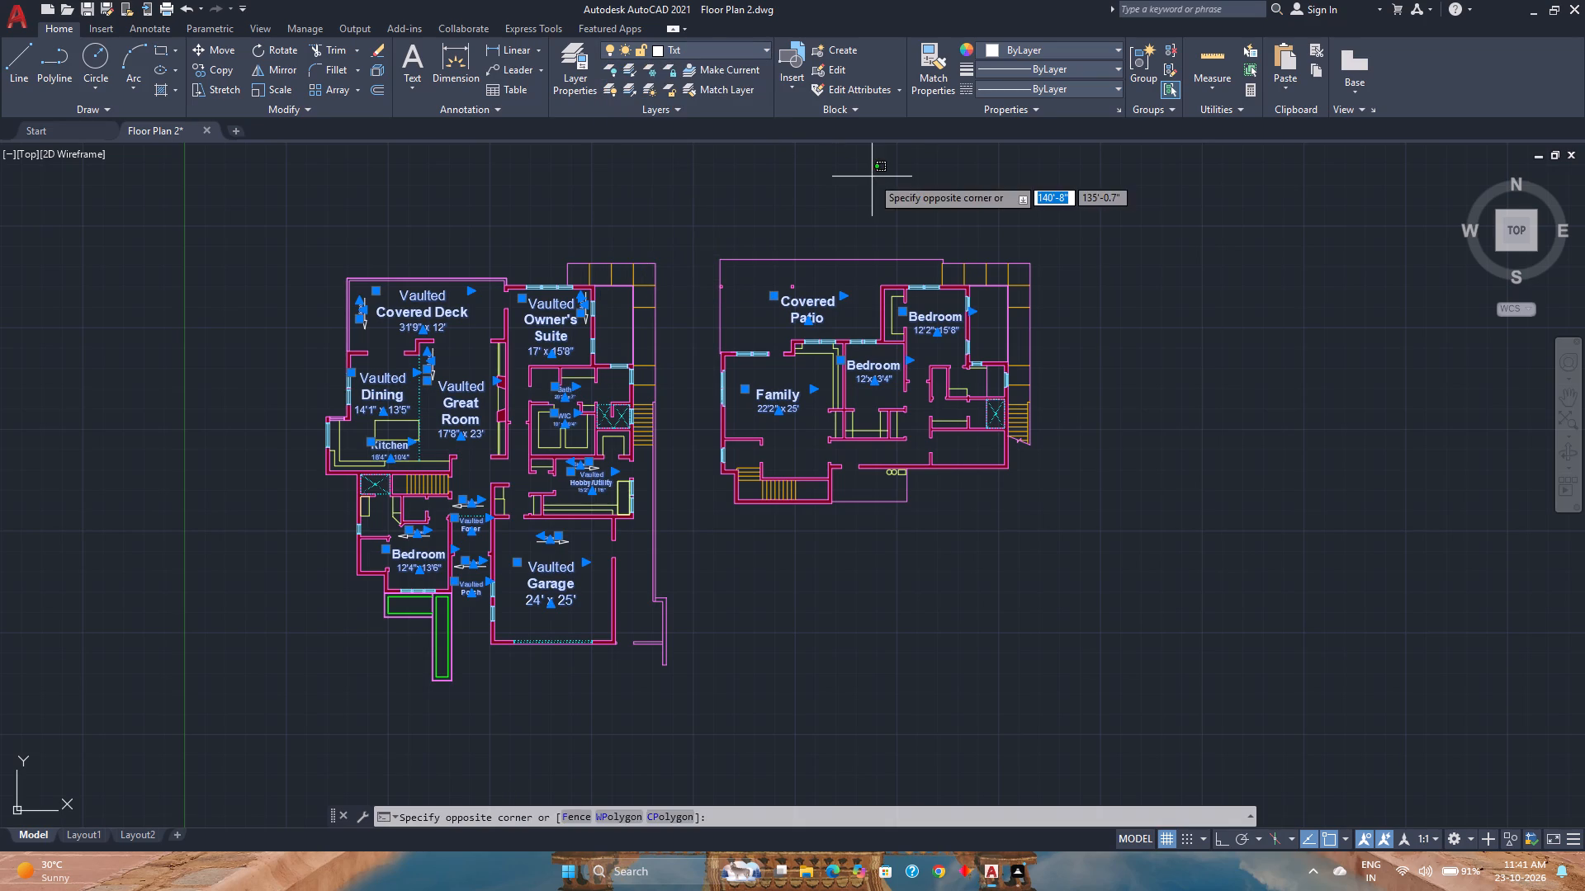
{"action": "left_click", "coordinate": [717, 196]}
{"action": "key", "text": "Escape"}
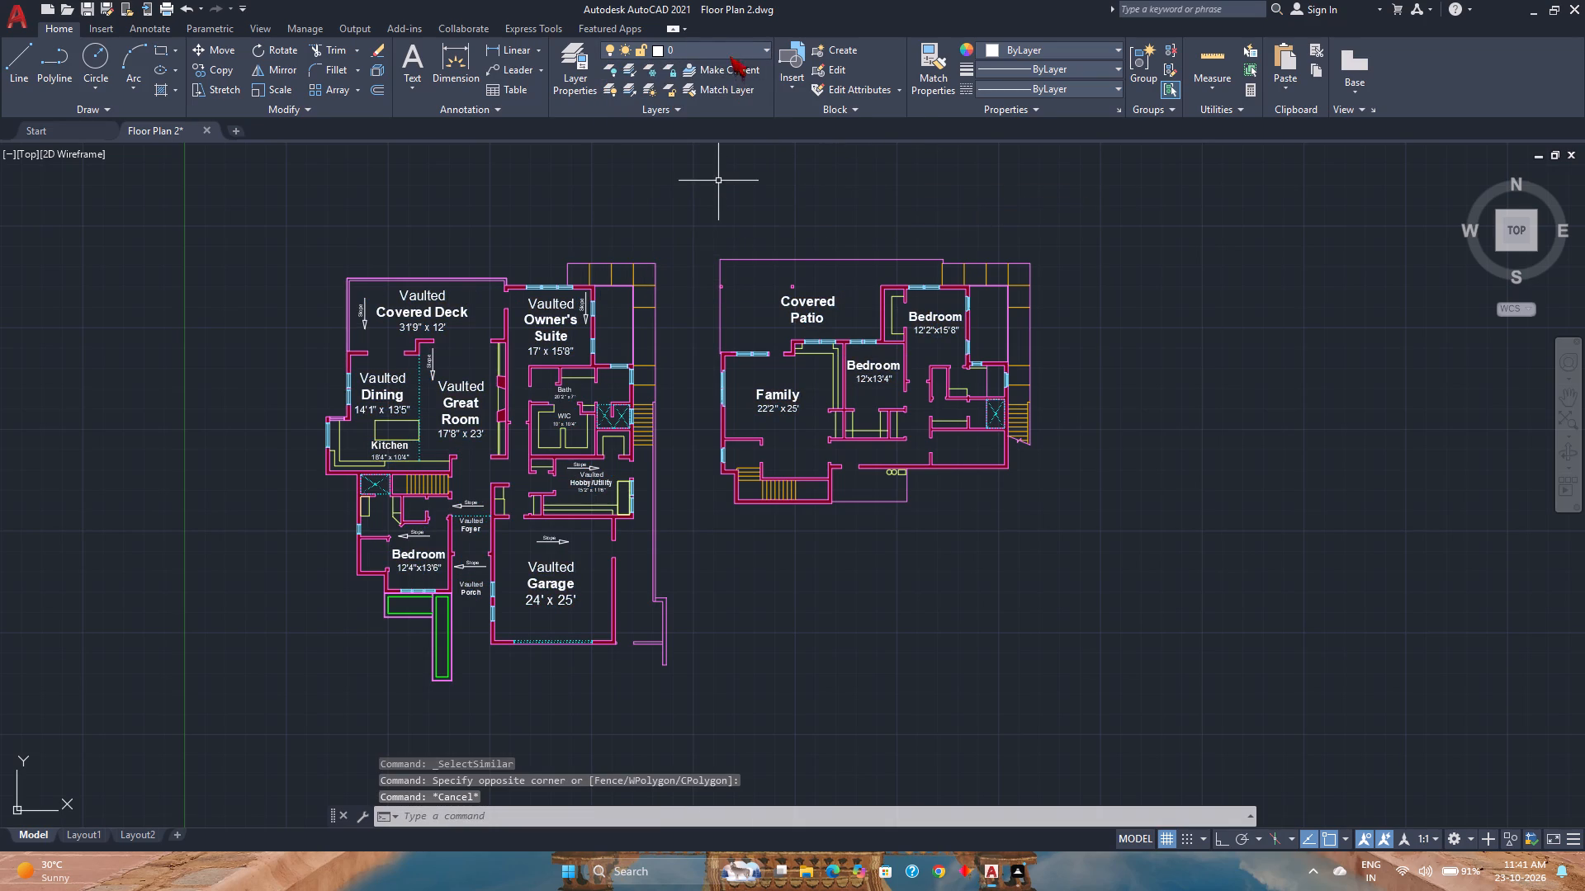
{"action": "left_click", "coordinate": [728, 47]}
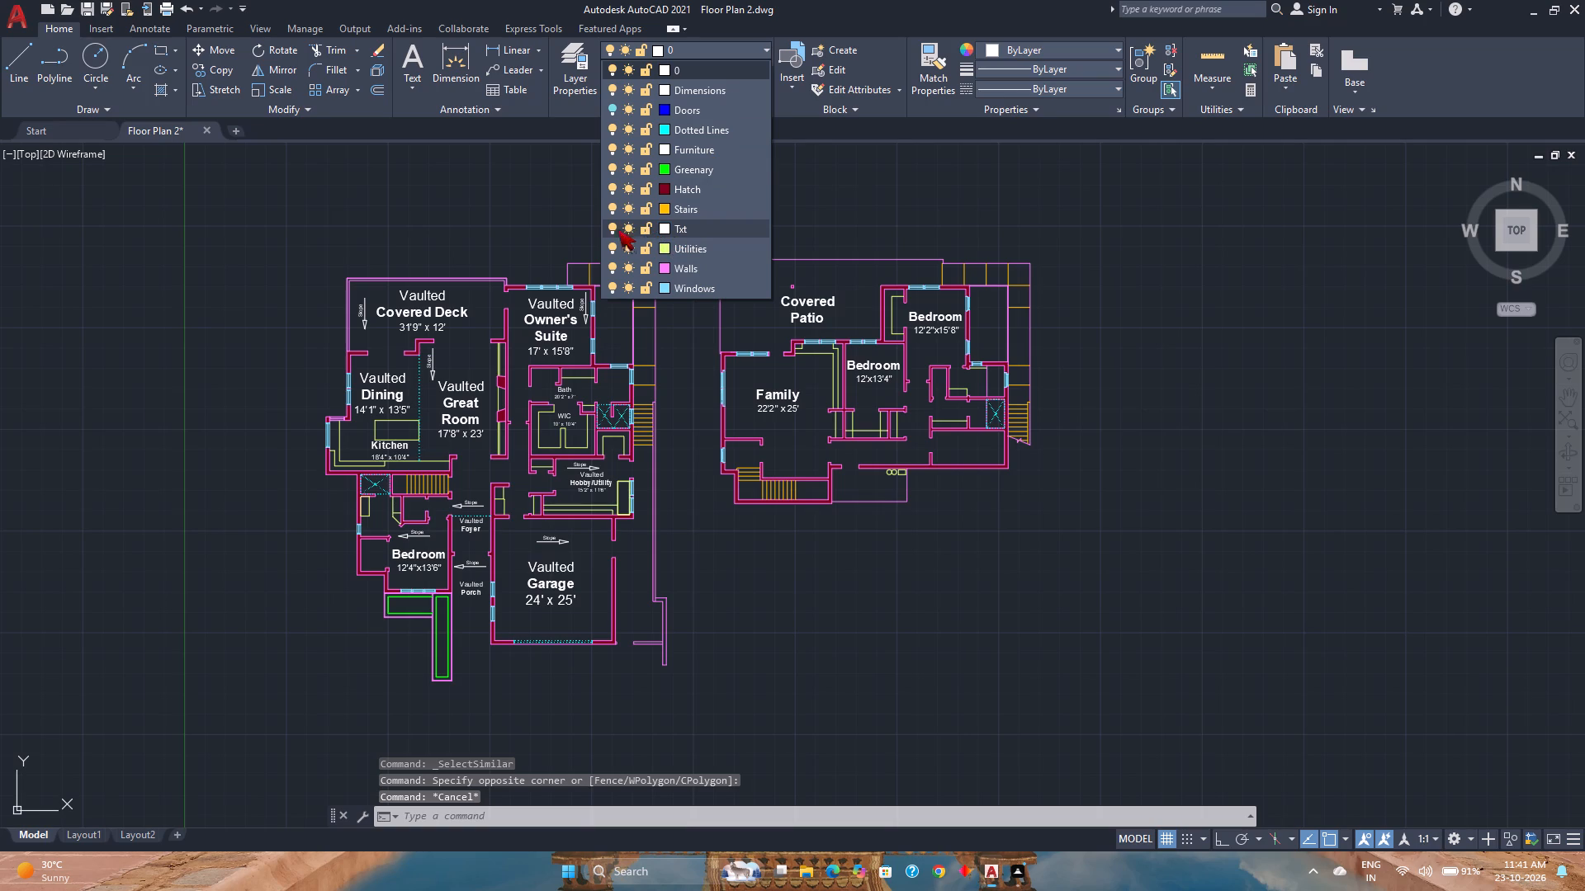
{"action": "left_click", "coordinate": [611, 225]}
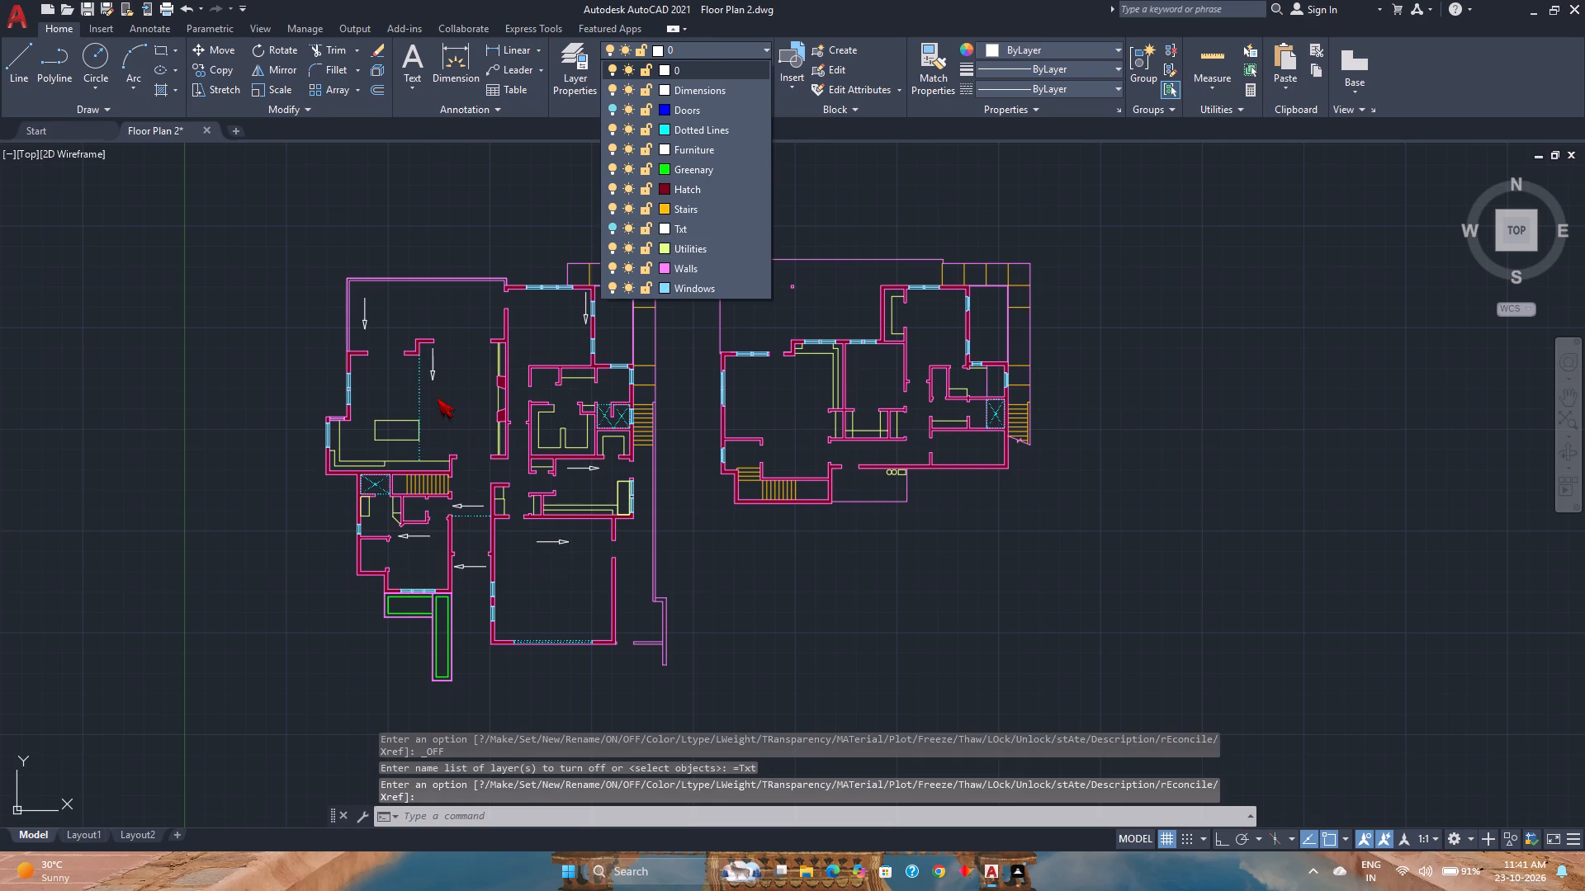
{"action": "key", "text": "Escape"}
Measure the clear distances in the main-floor Bedroom next to the foyer.
{"action": "scroll", "coordinate": [452, 554], "scroll_direction": "up", "scroll_amount": 2}
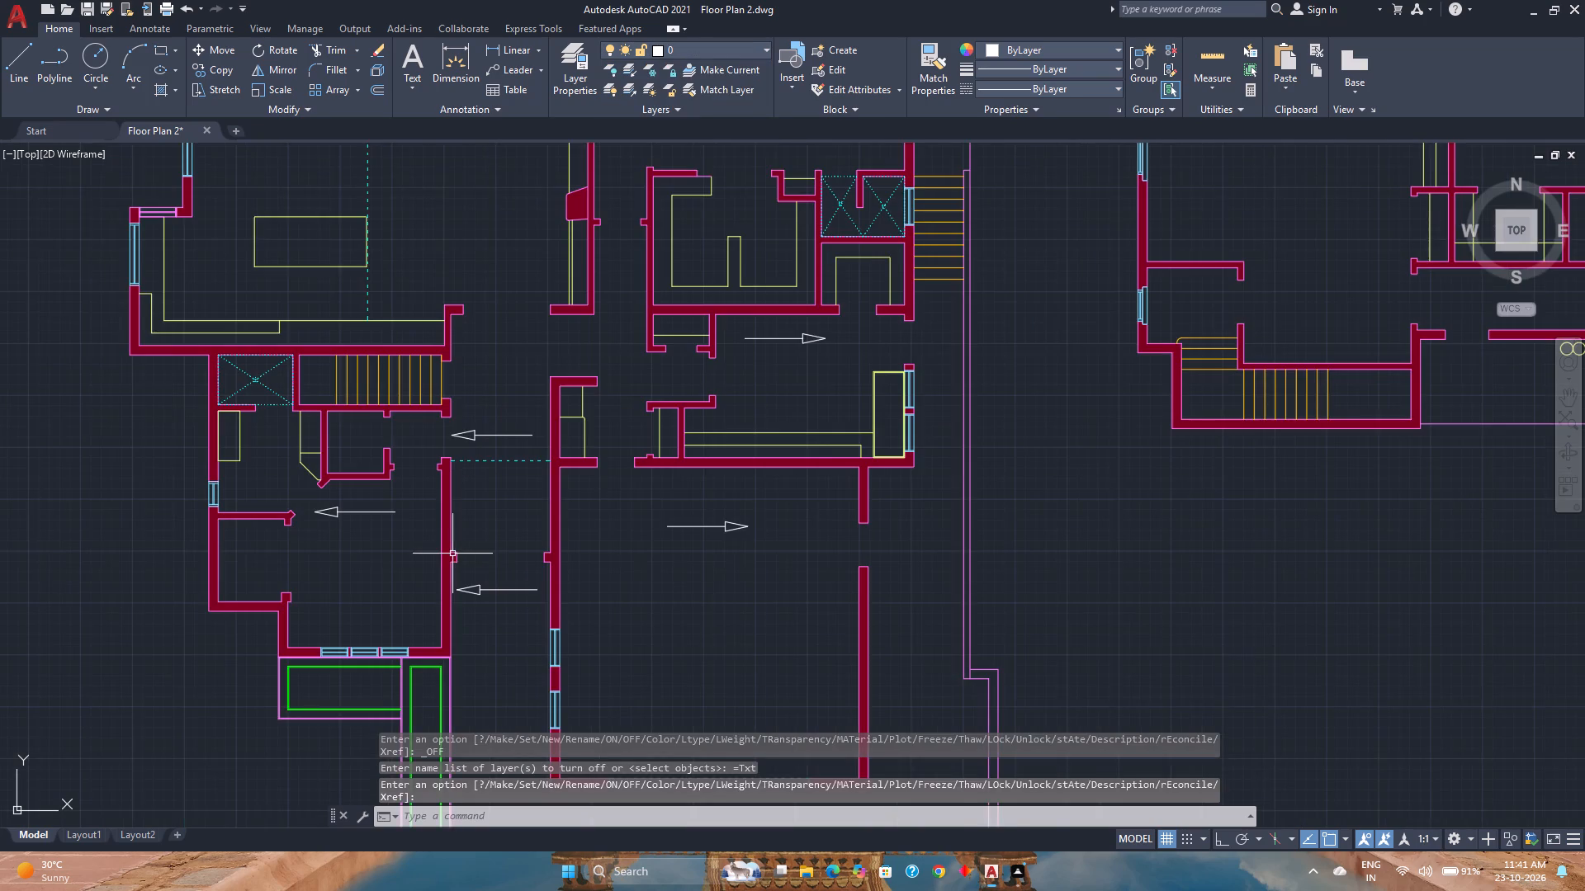
{"action": "middle_click_drag", "start_coordinate": [452, 554], "coordinate": [476, 535]}
{"action": "middle_click", "coordinate": [477, 535]}
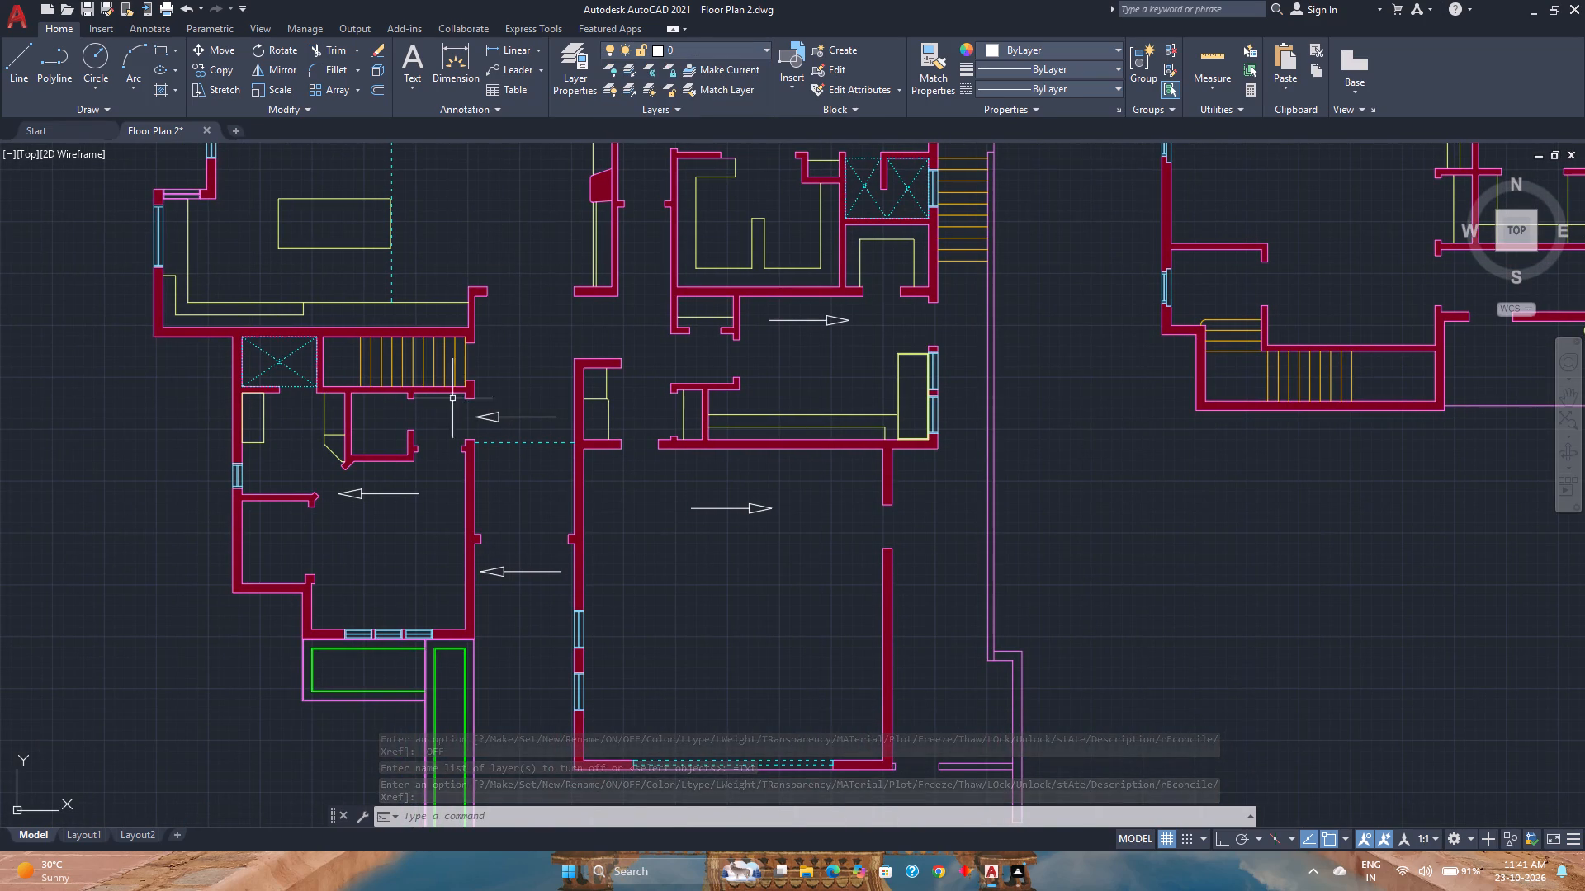
{"action": "left_click", "coordinate": [1225, 55]}
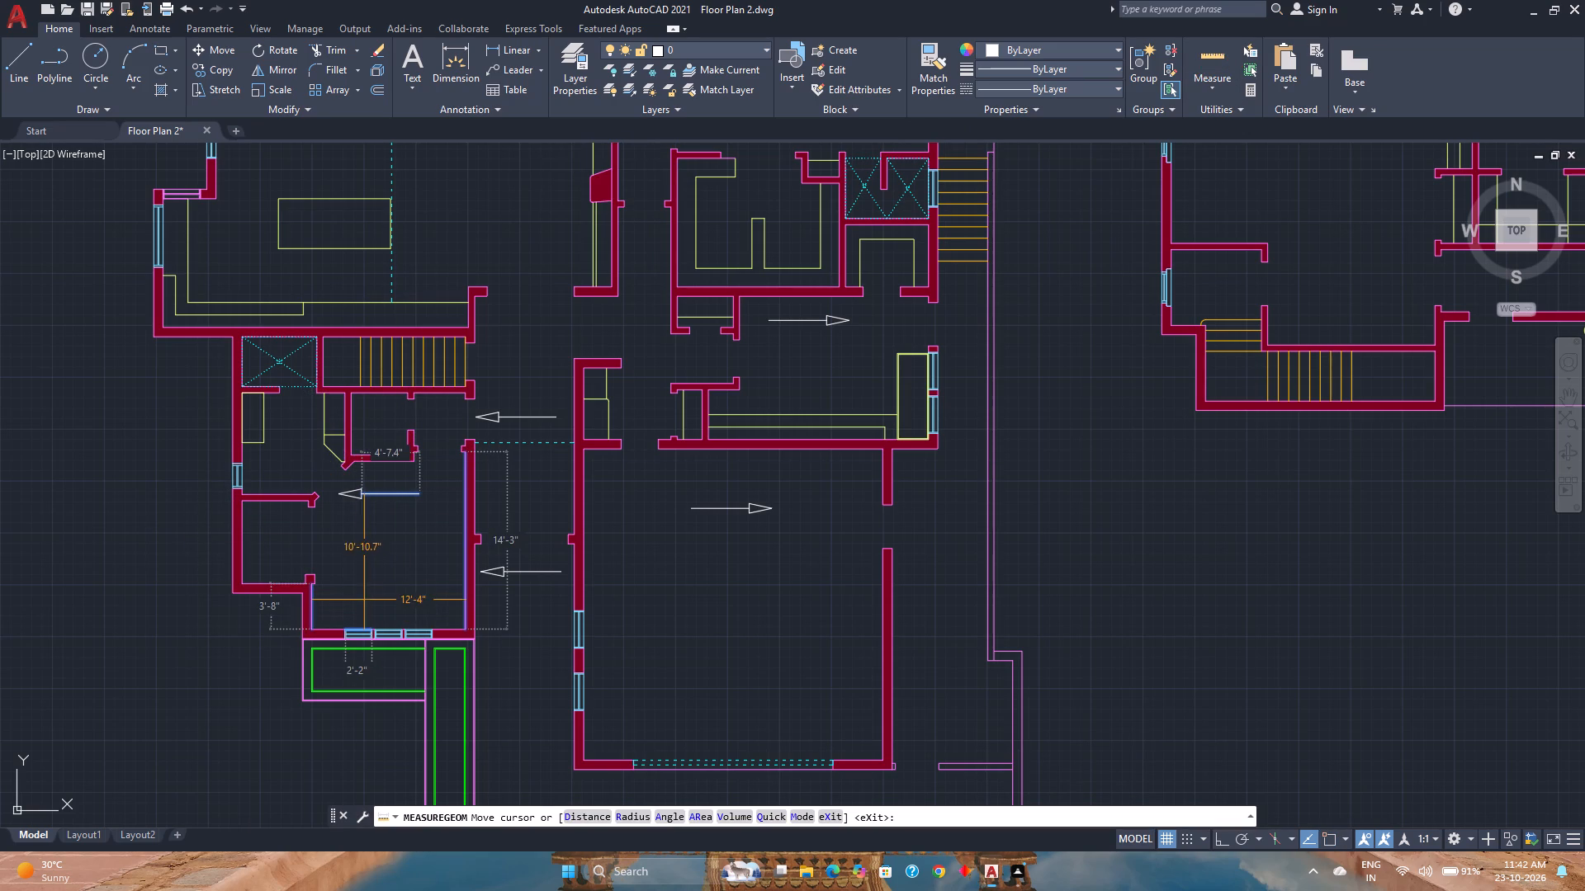
{"action": "right_click", "coordinate": [349, 478]}
{"action": "key", "text": "Escape"}
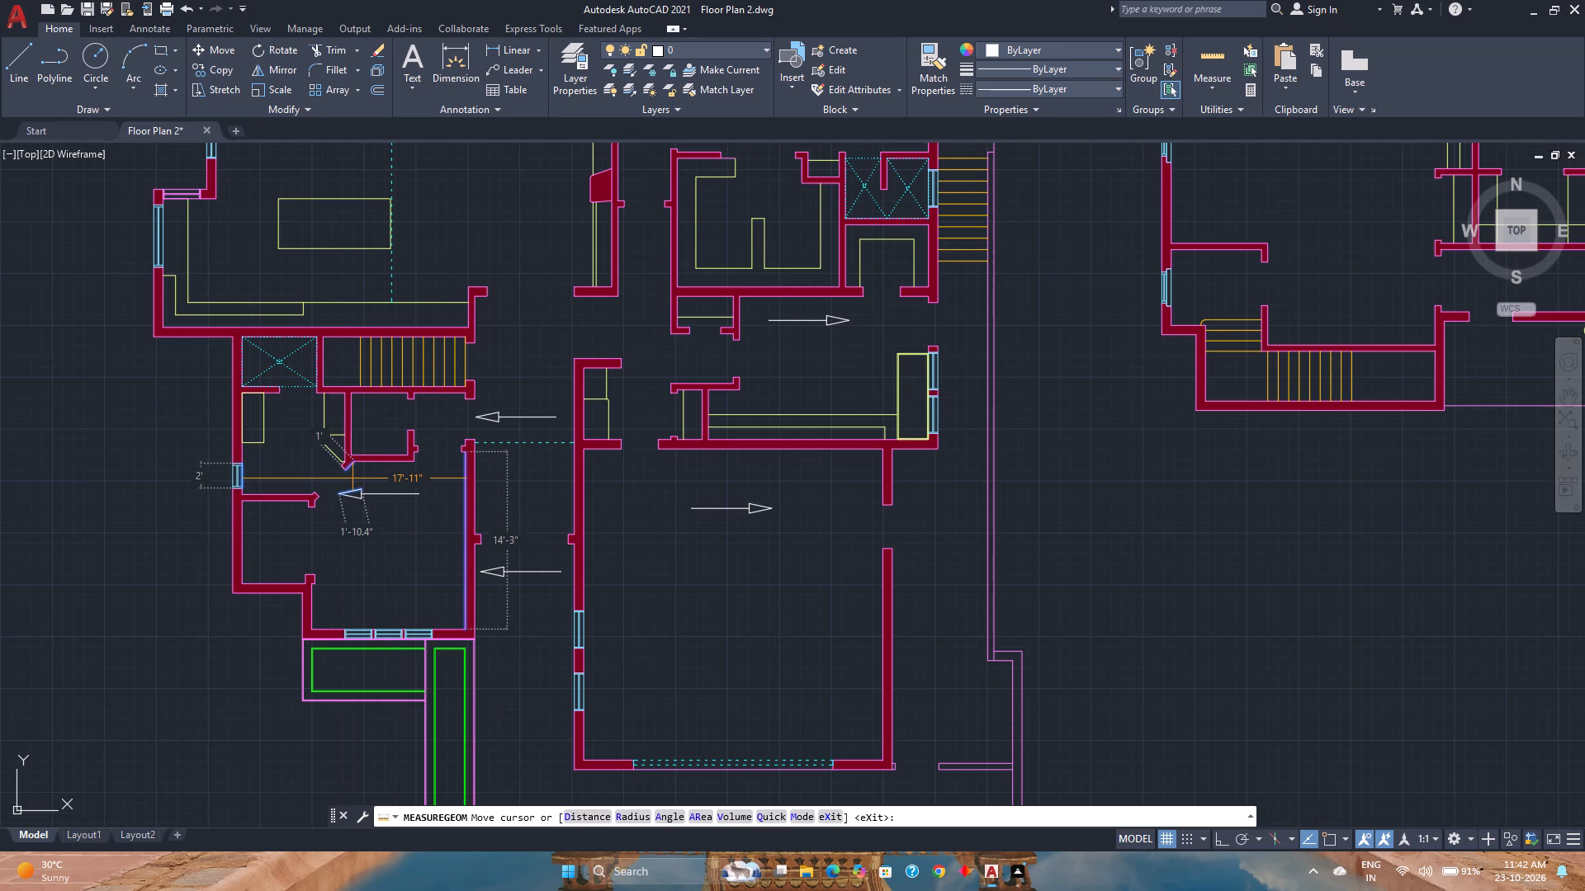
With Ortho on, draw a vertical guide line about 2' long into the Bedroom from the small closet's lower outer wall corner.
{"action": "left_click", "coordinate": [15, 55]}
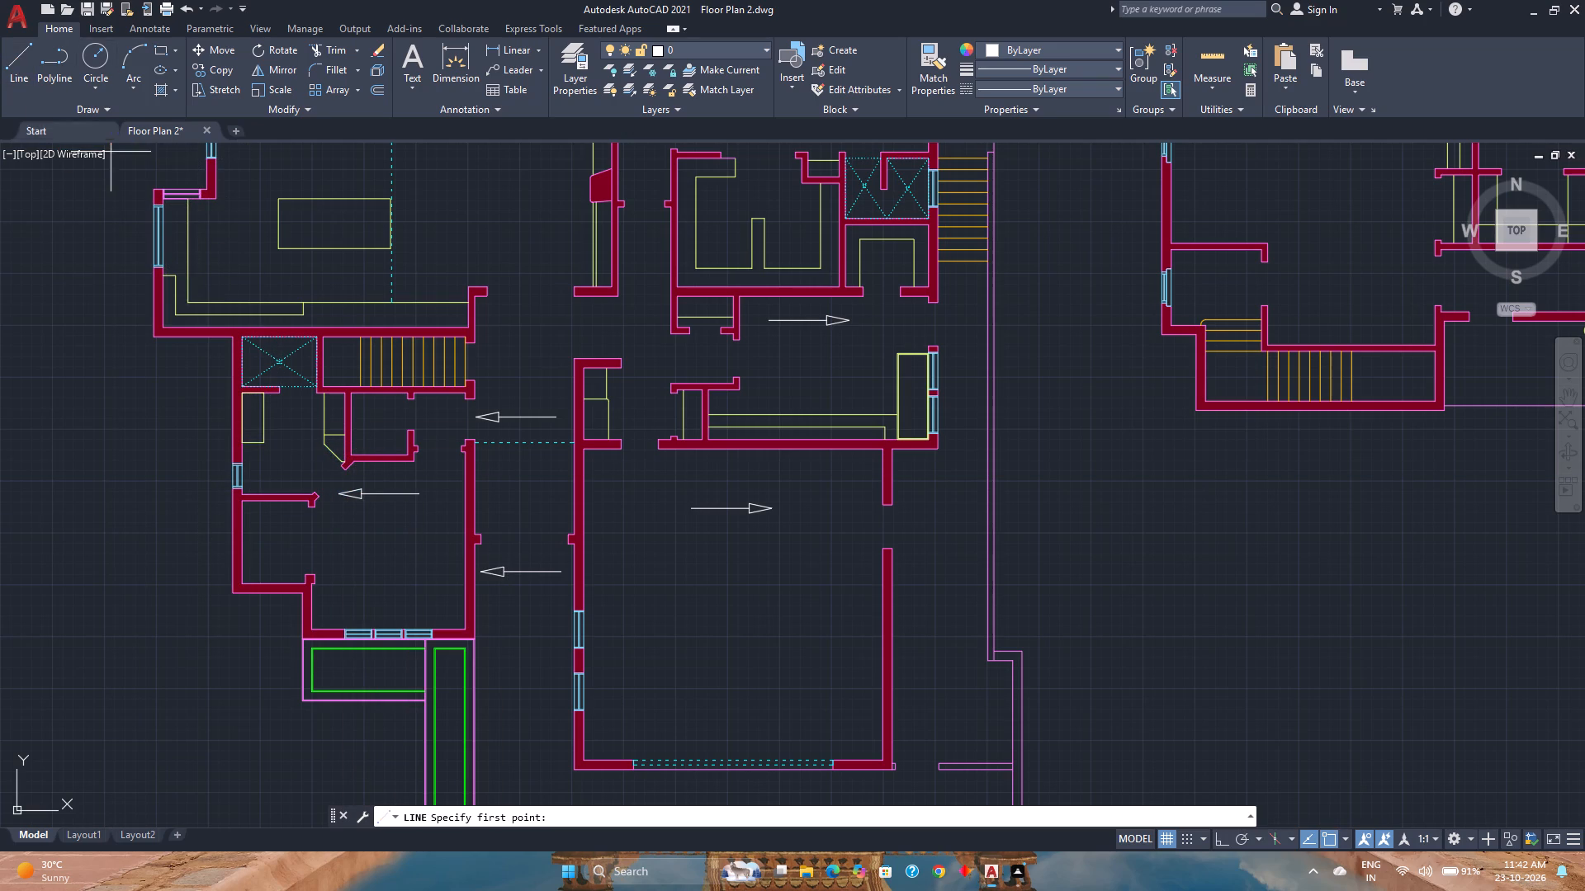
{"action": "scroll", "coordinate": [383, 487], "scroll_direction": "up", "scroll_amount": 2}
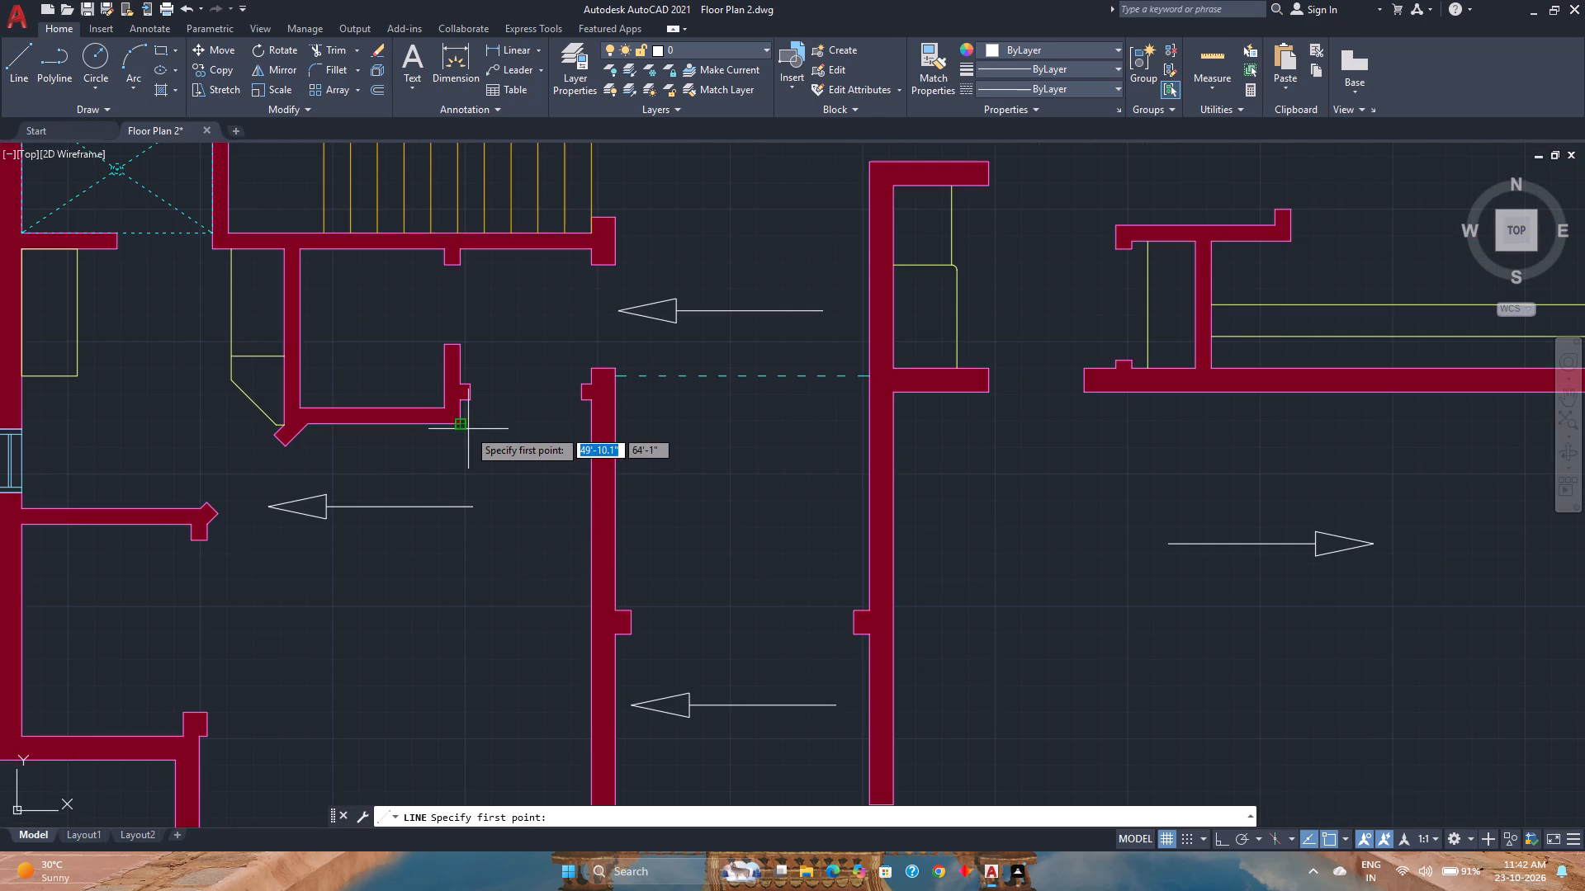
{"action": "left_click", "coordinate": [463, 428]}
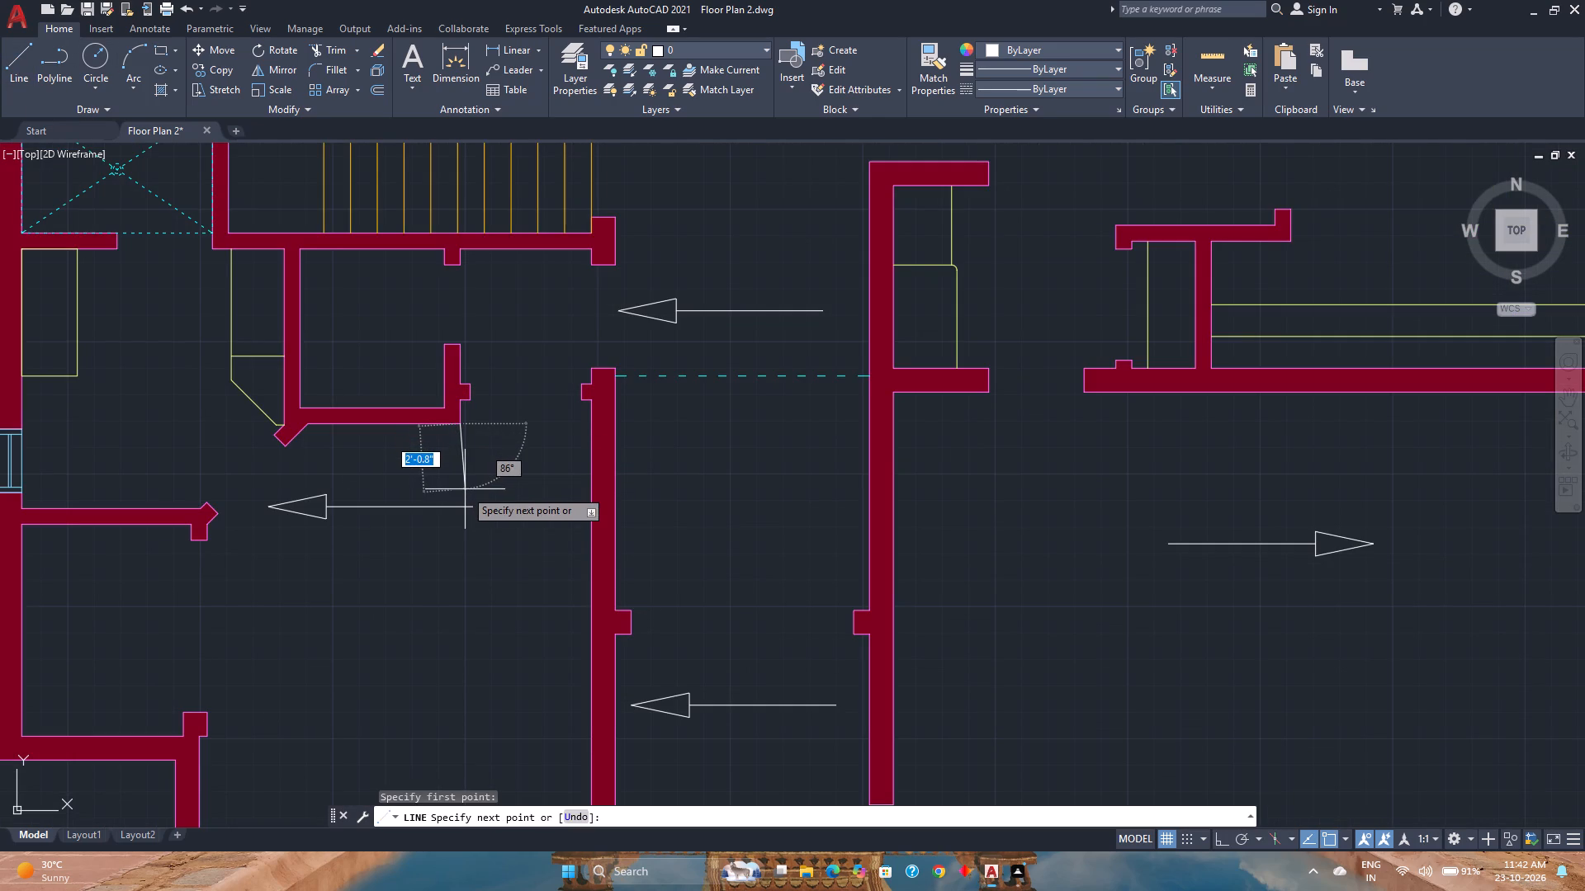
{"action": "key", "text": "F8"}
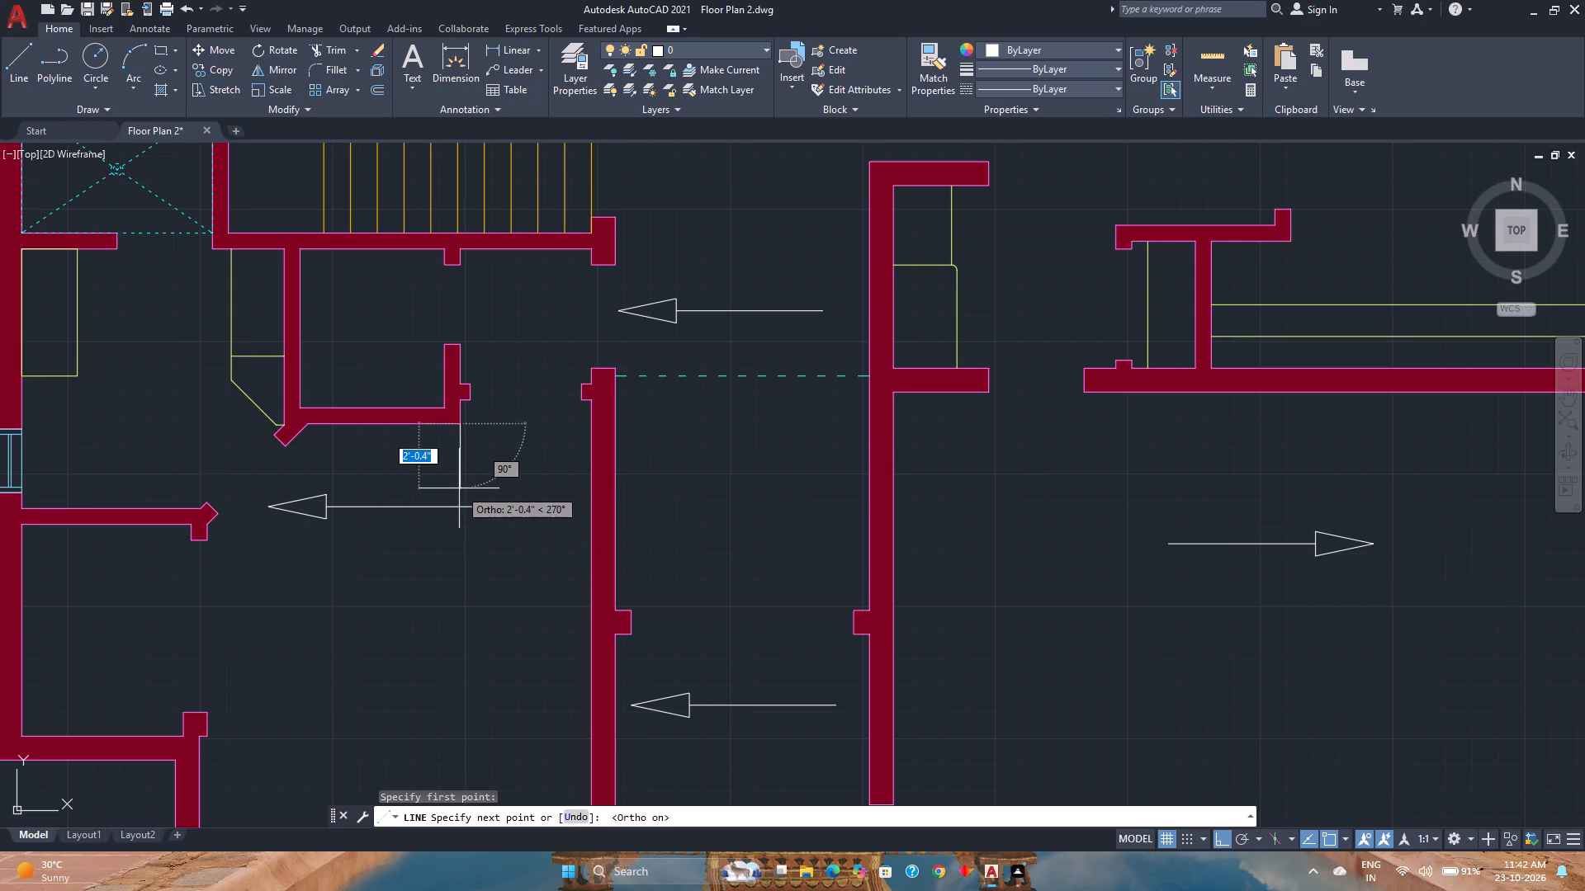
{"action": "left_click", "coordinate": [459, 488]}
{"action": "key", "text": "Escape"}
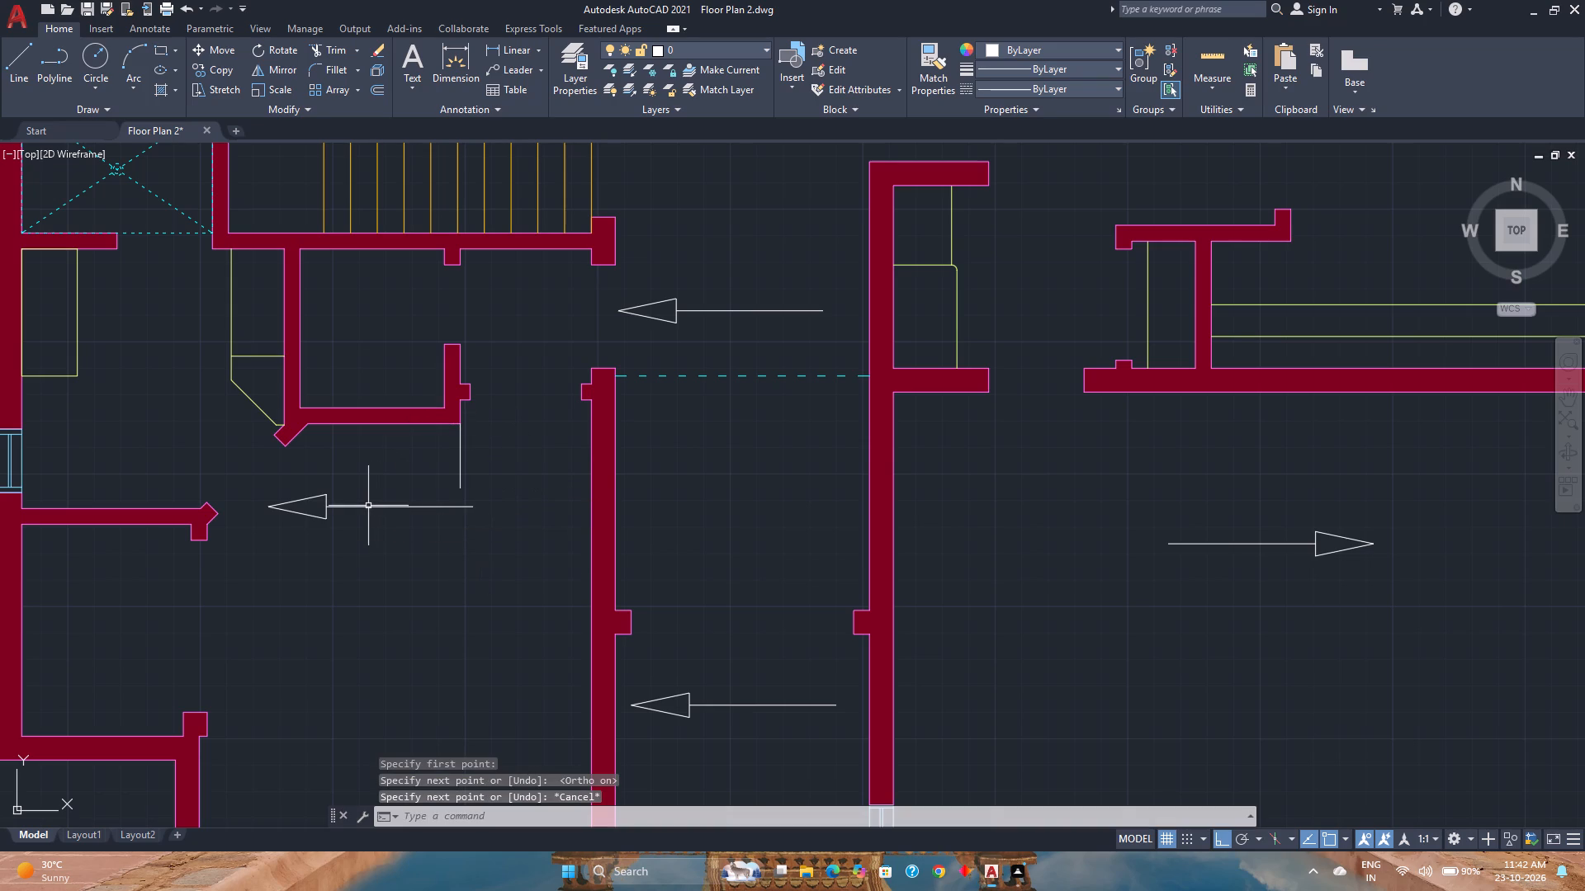
Measure the Bedroom's clear distances, including from the window wall to the guide line.
{"action": "left_click", "coordinate": [1201, 49]}
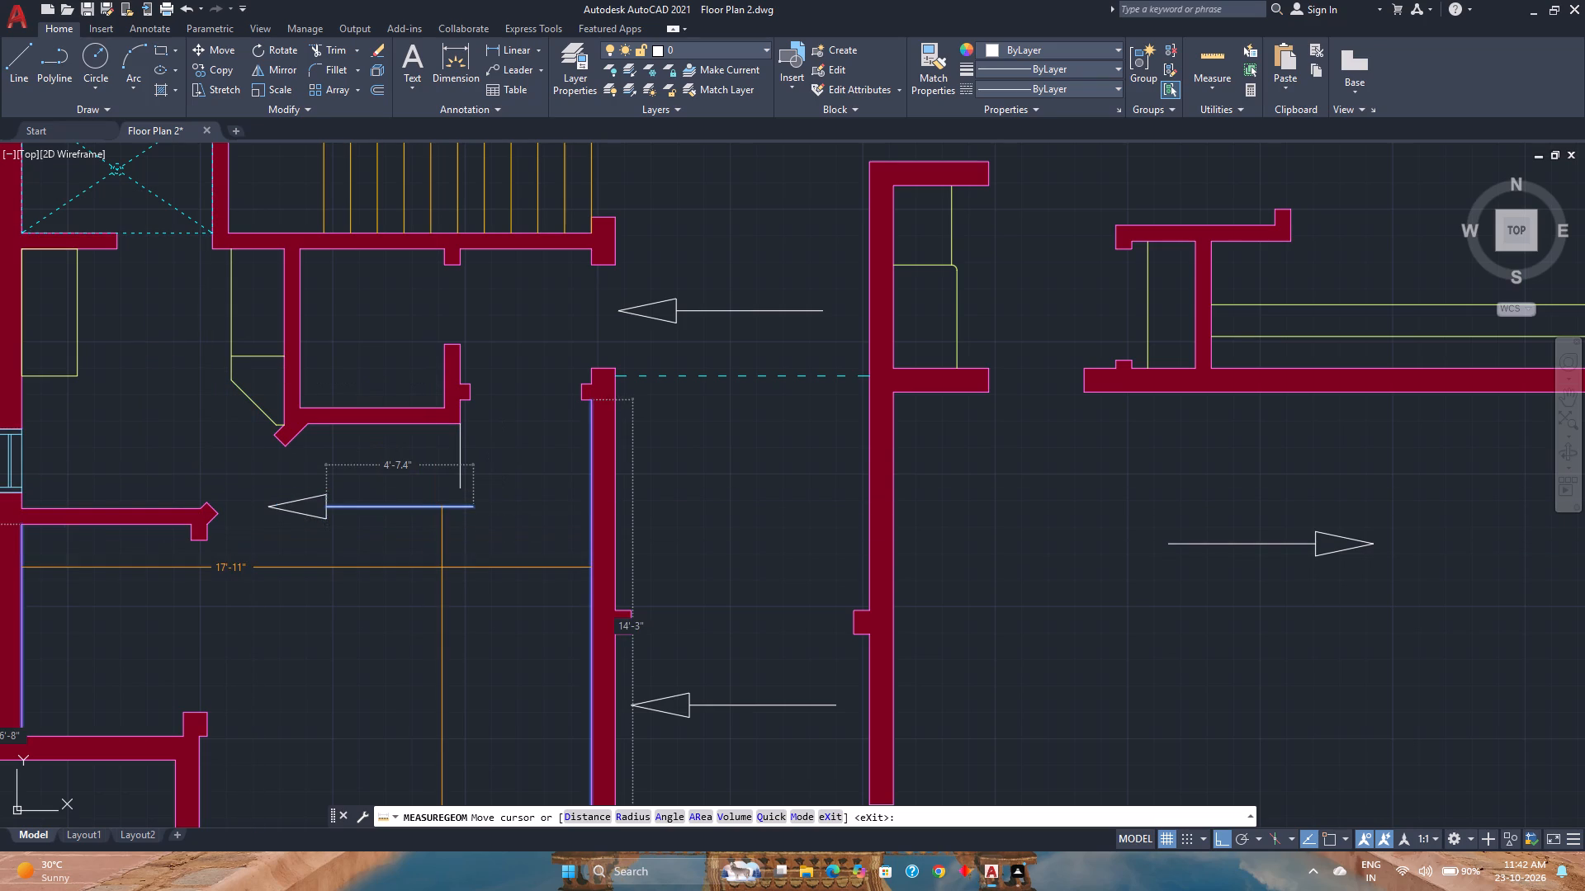
{"action": "scroll", "coordinate": [442, 563], "scroll_direction": "down", "scroll_amount": 1}
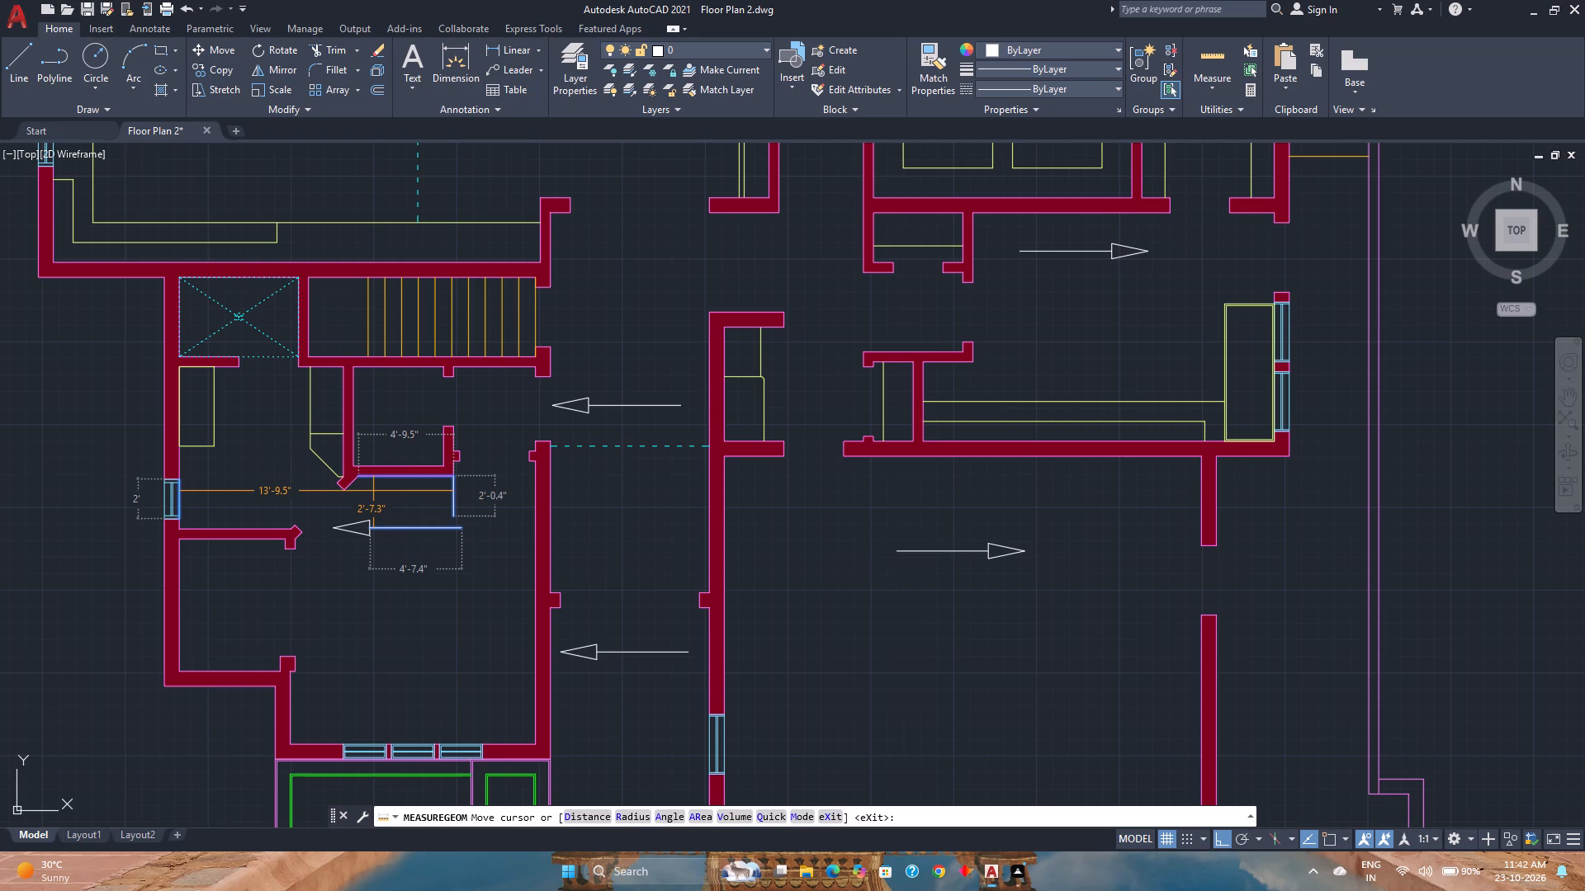
{"action": "key", "text": "Escape"}
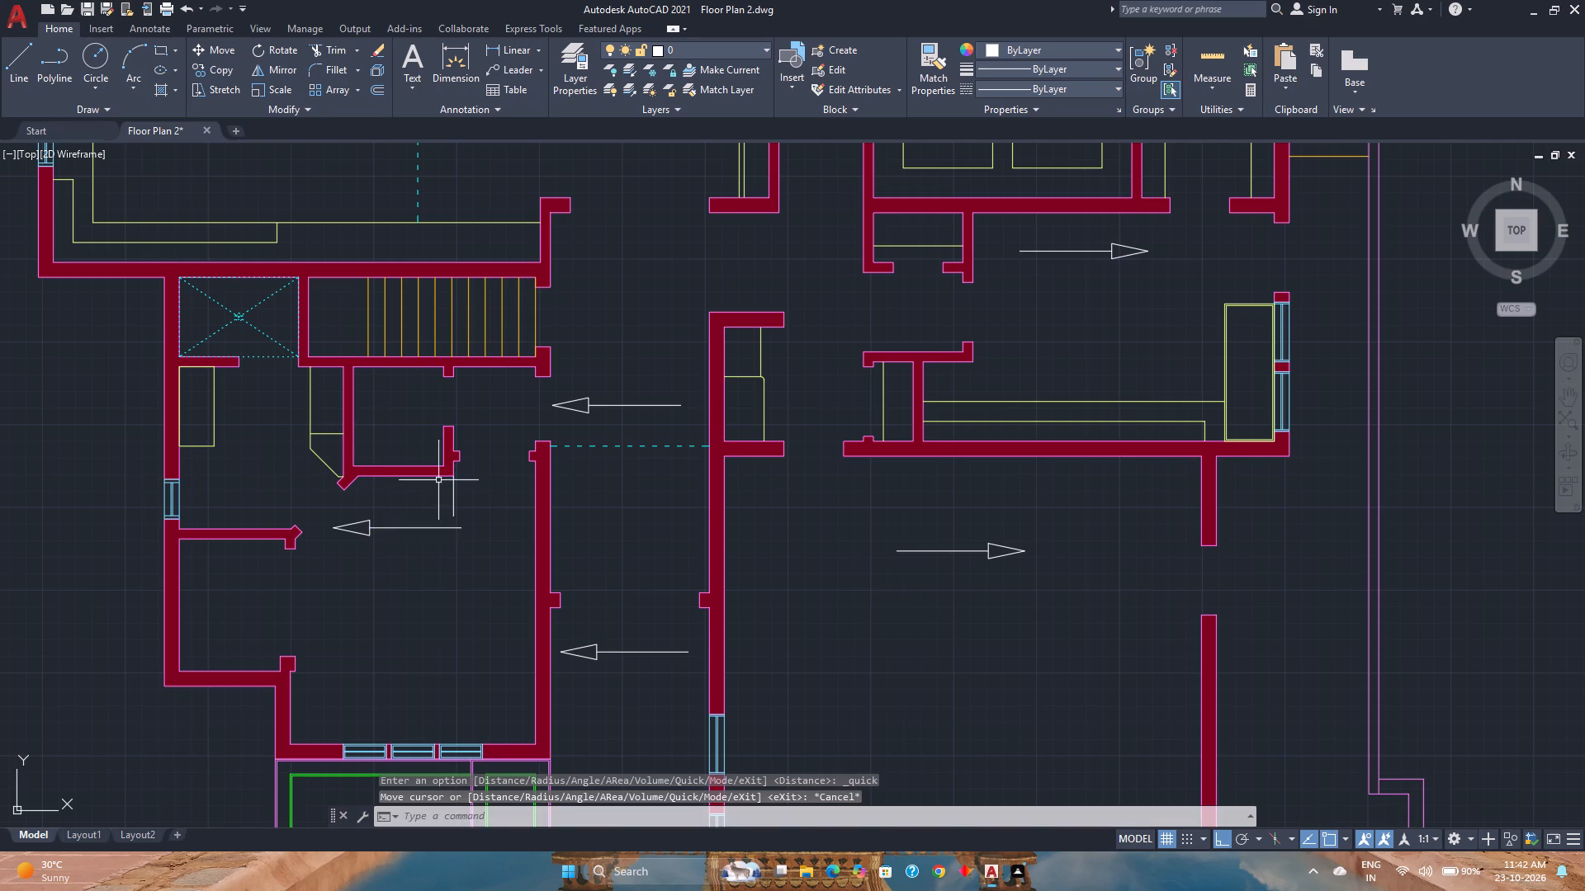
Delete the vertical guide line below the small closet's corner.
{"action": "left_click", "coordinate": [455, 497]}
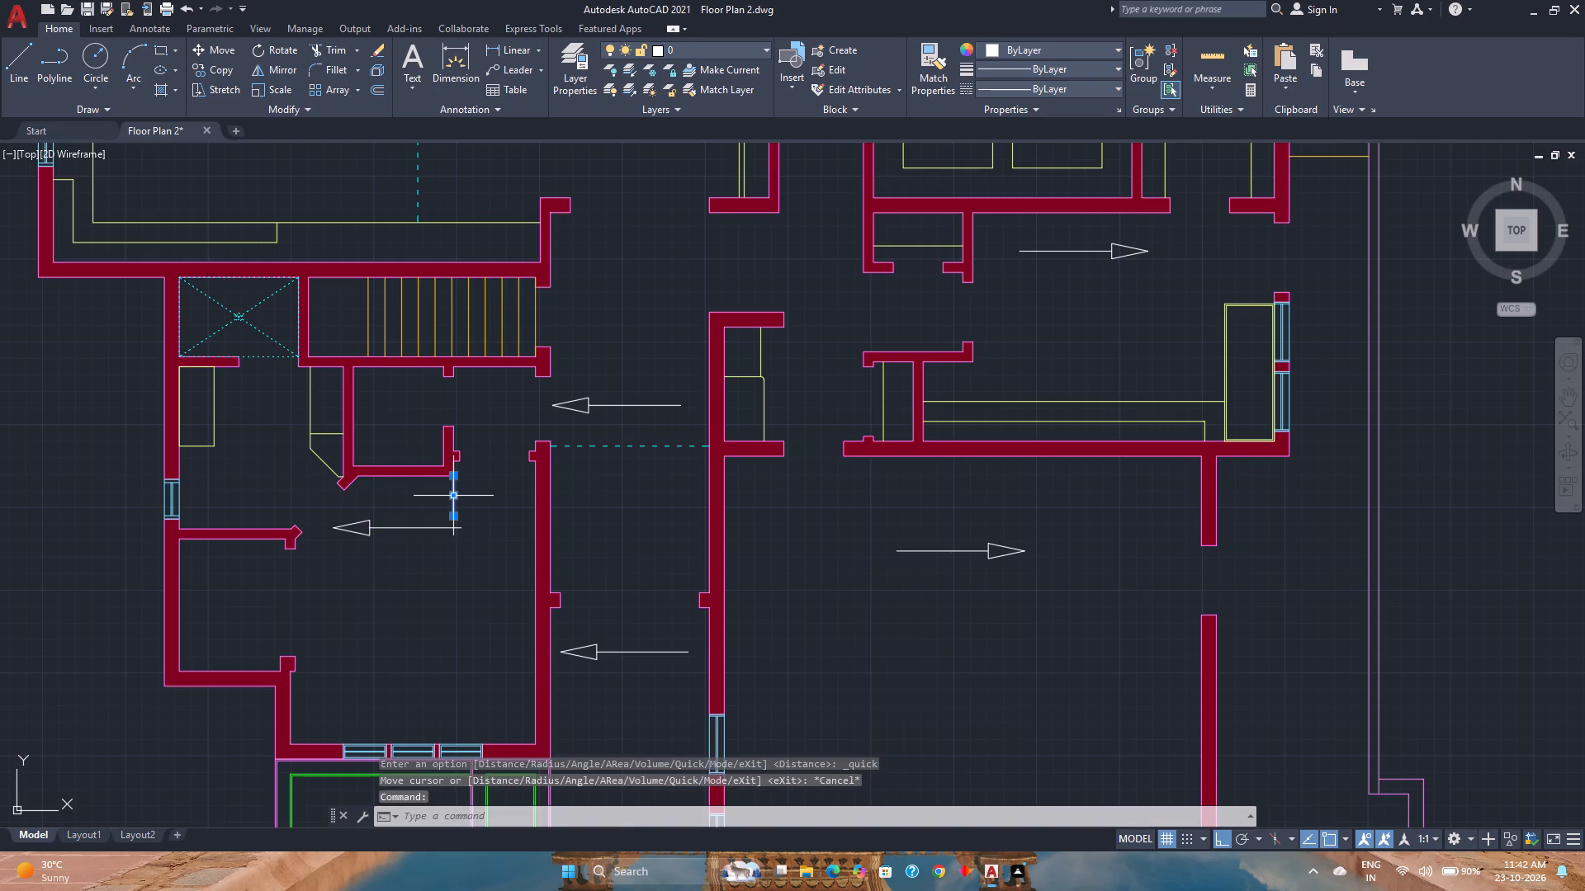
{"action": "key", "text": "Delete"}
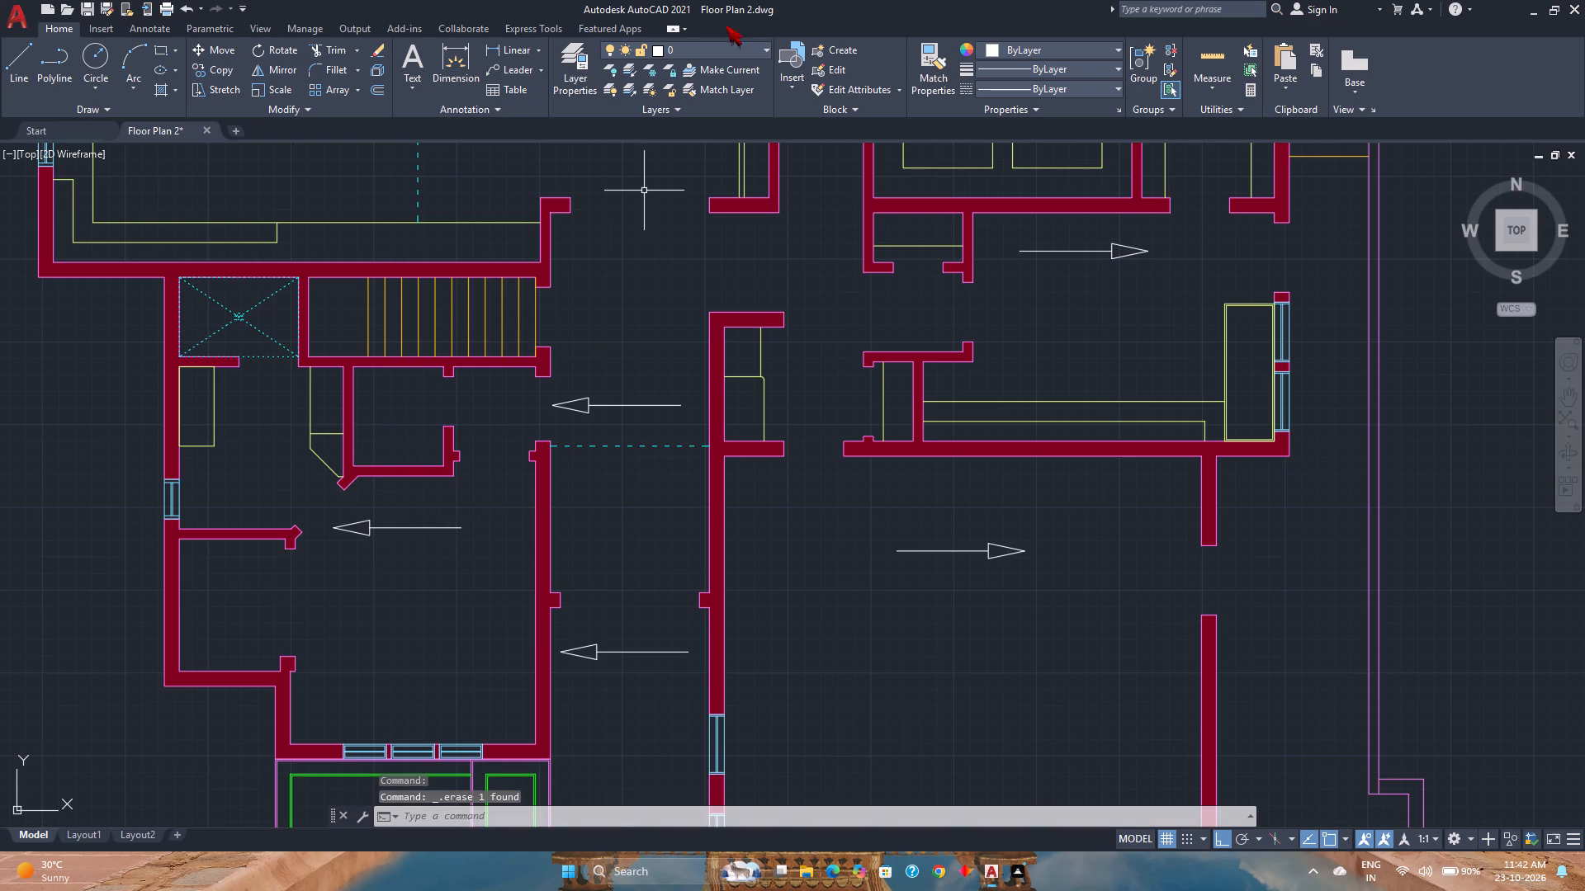
Turn the Txt layer back on, keeping the current layer on, and save the drawing.
{"action": "left_click", "coordinate": [738, 48]}
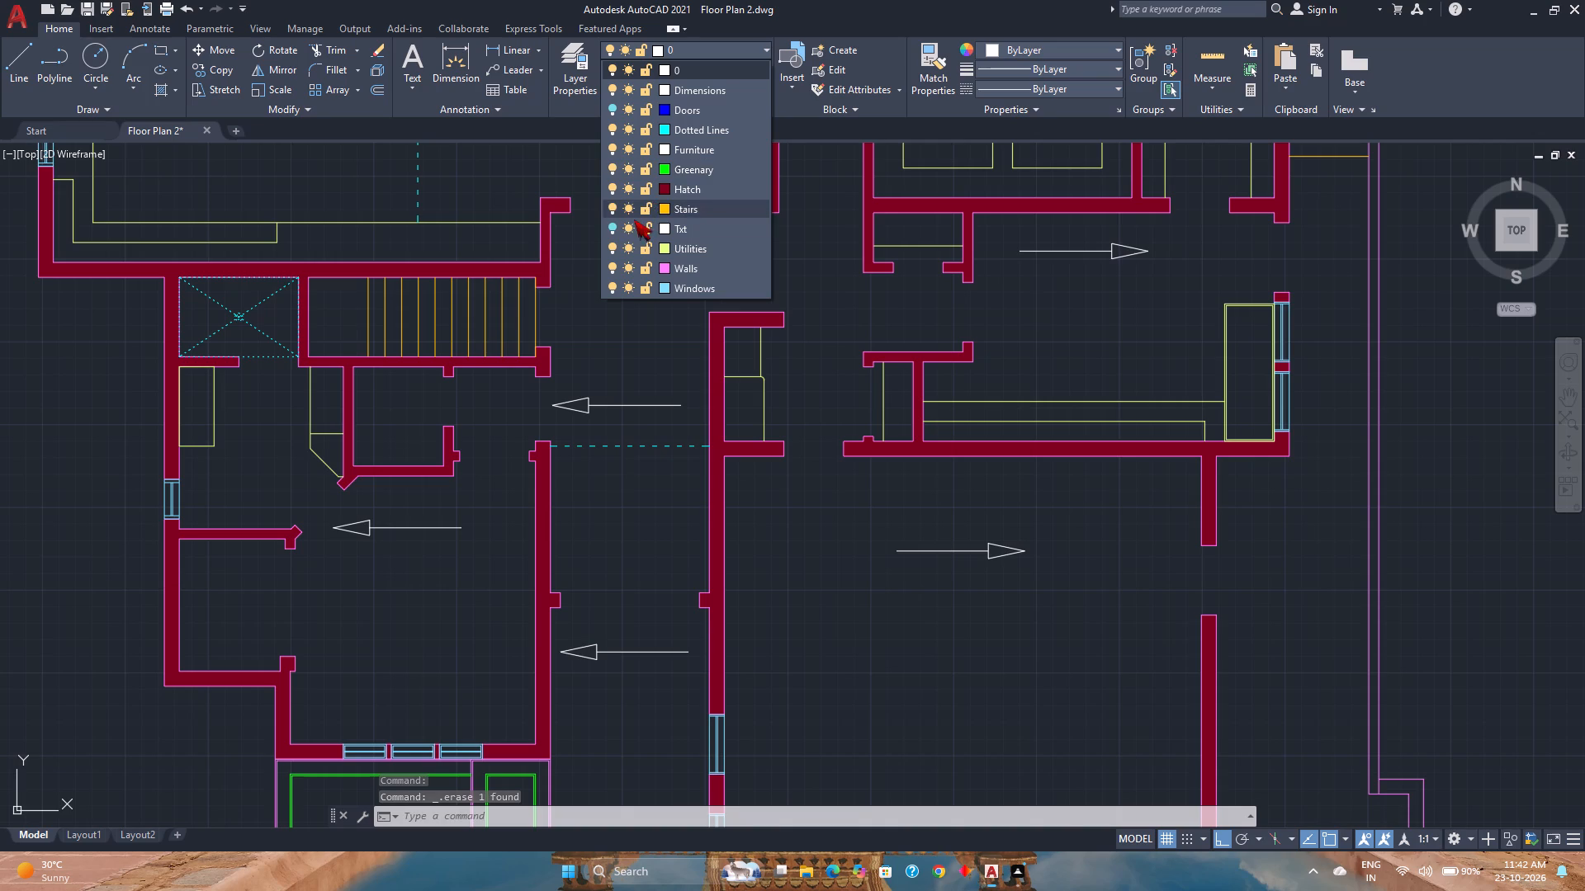
{"action": "left_click", "coordinate": [613, 221]}
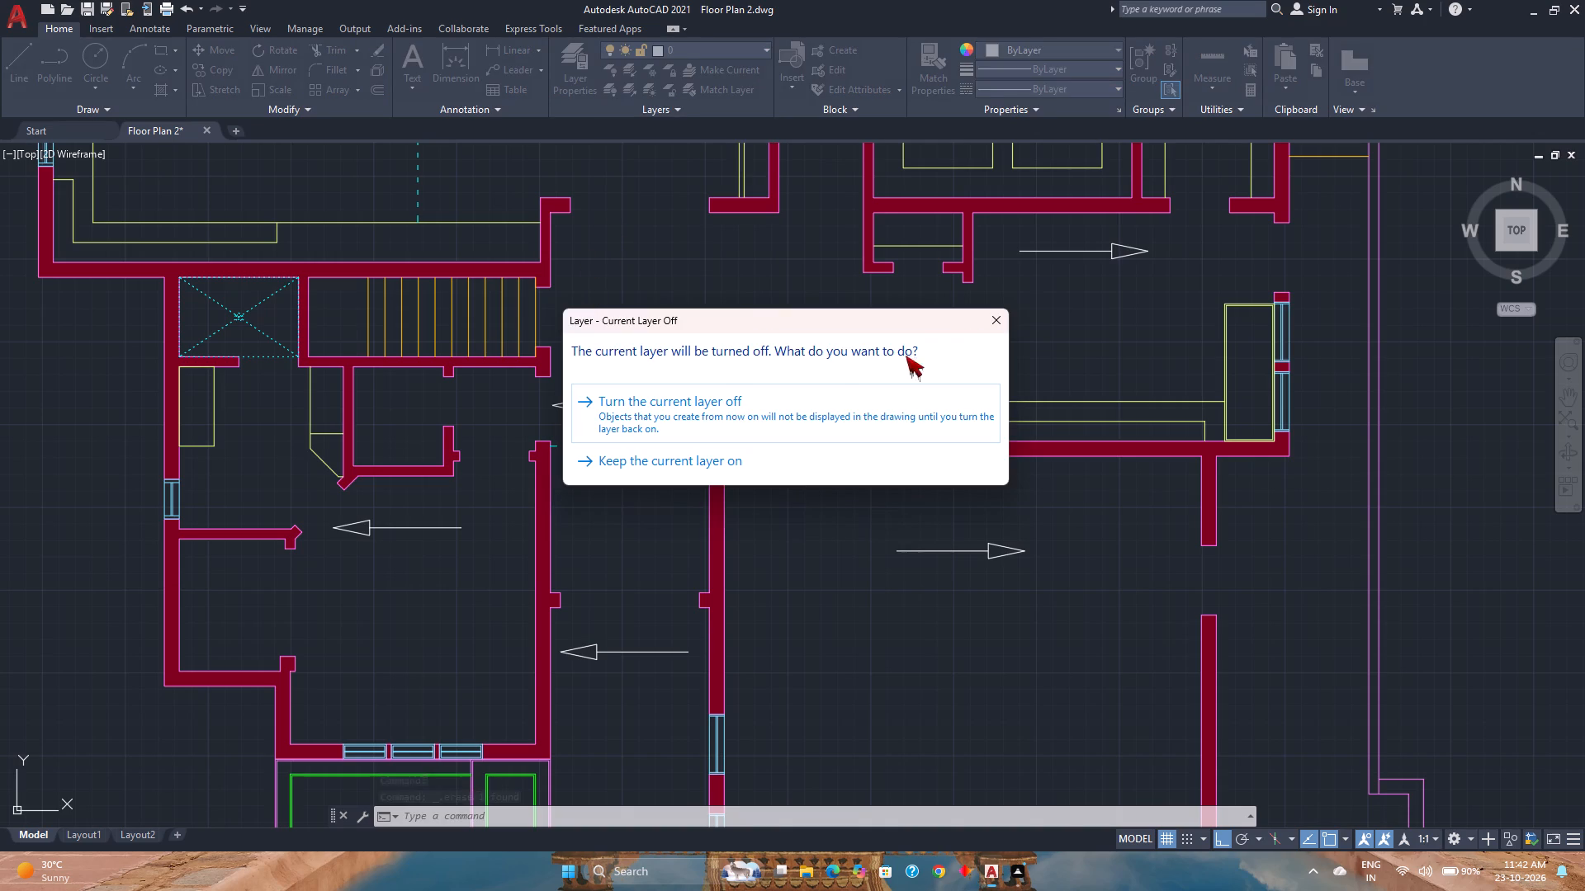
{"action": "left_click", "coordinate": [999, 326]}
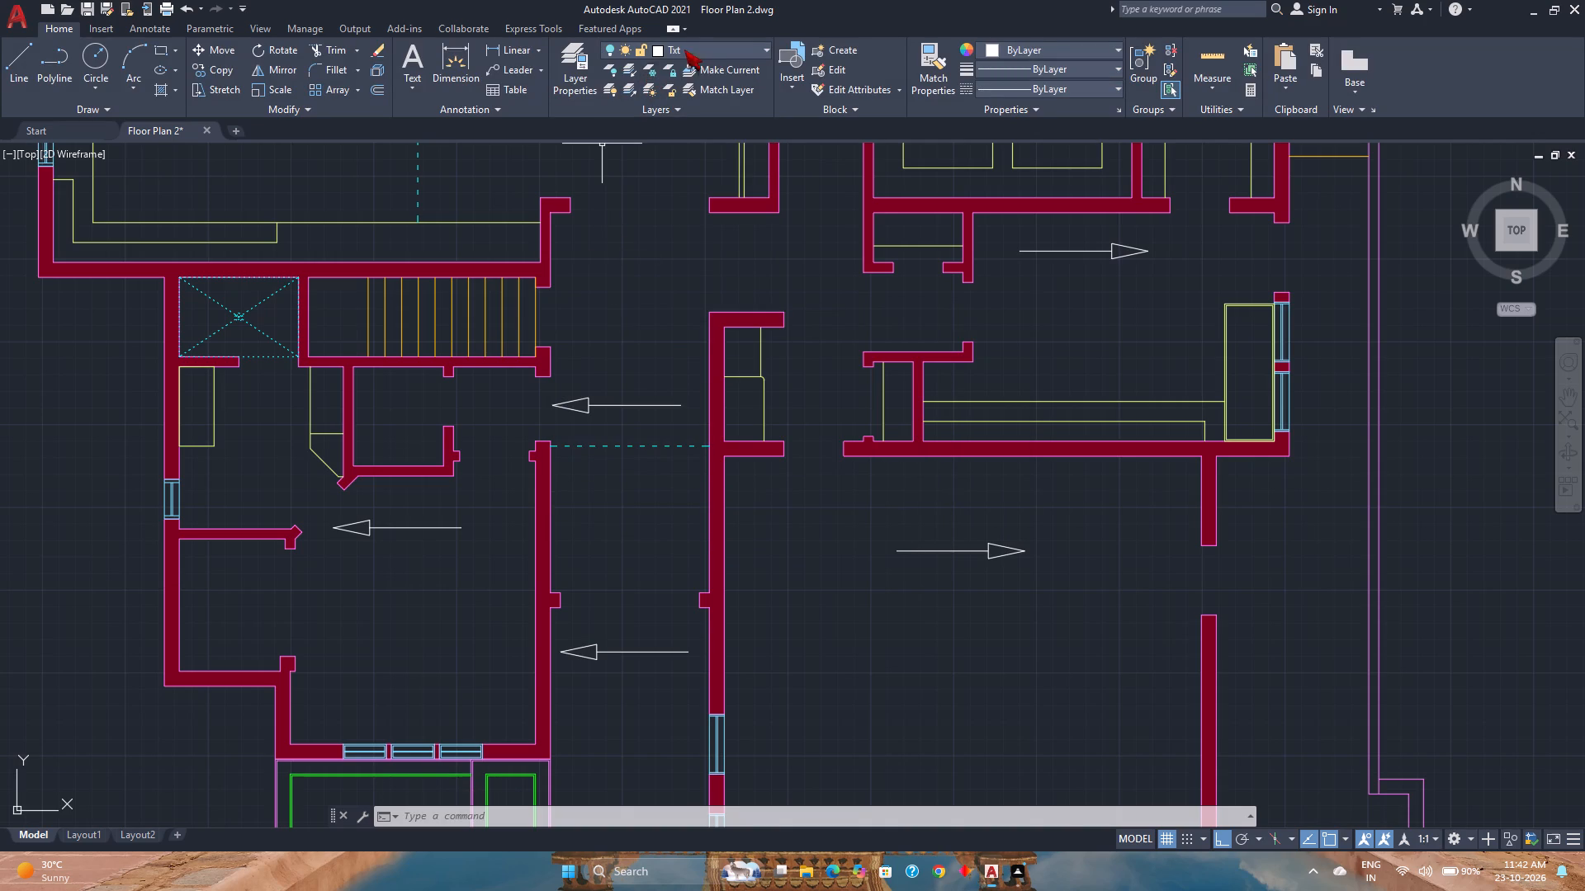
{"action": "left_click", "coordinate": [708, 55]}
{"action": "left_click", "coordinate": [706, 68]}
{"action": "left_click", "coordinate": [707, 52]}
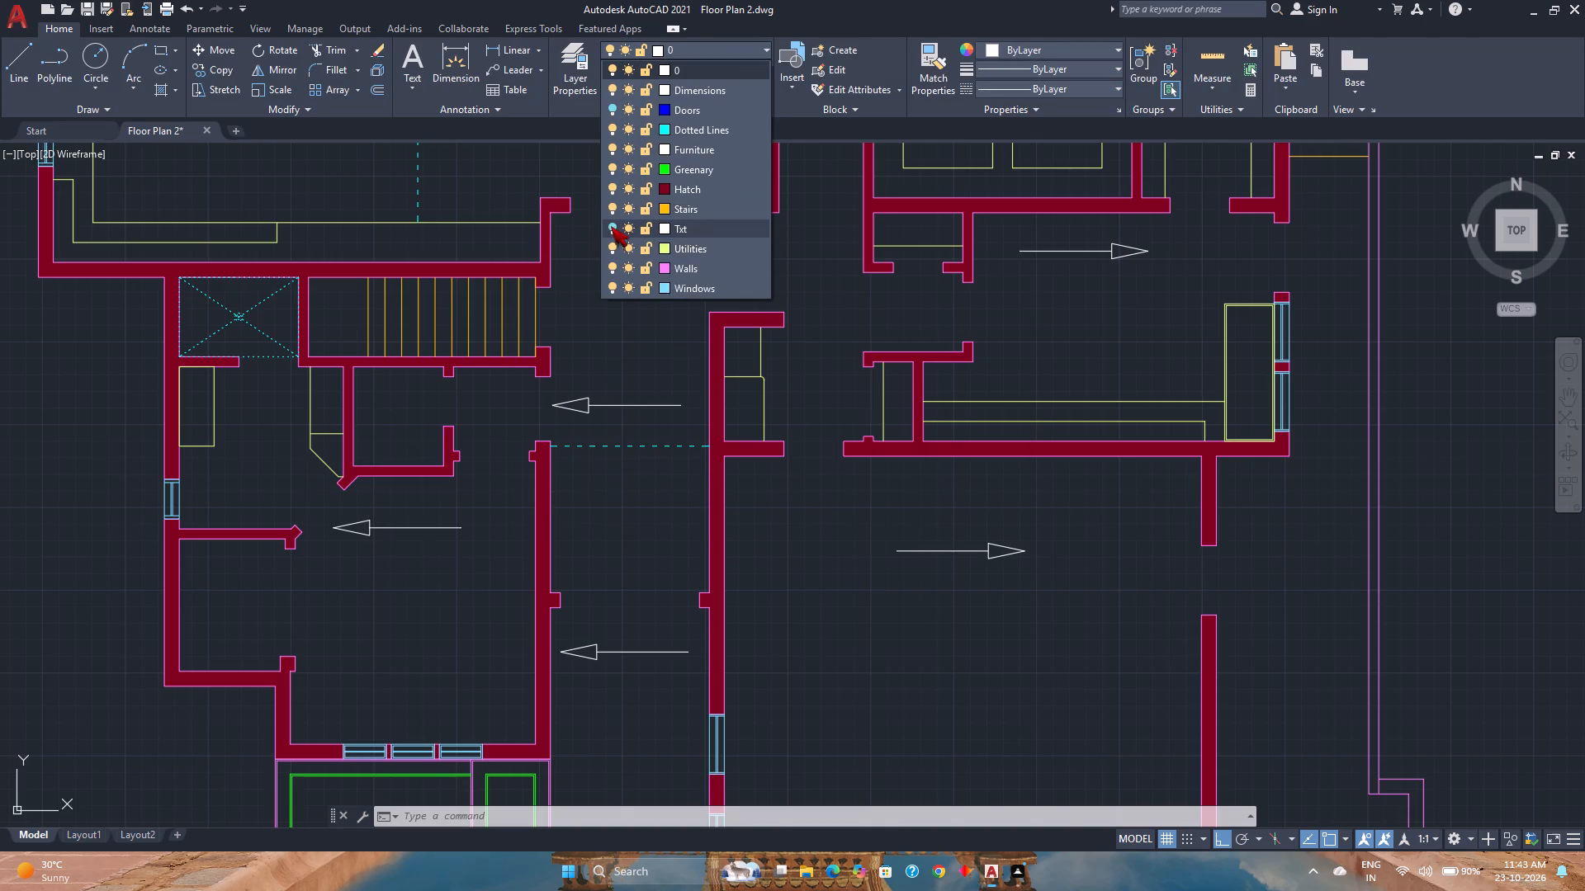
{"action": "left_click", "coordinate": [613, 226]}
{"action": "left_click", "coordinate": [590, 299]}
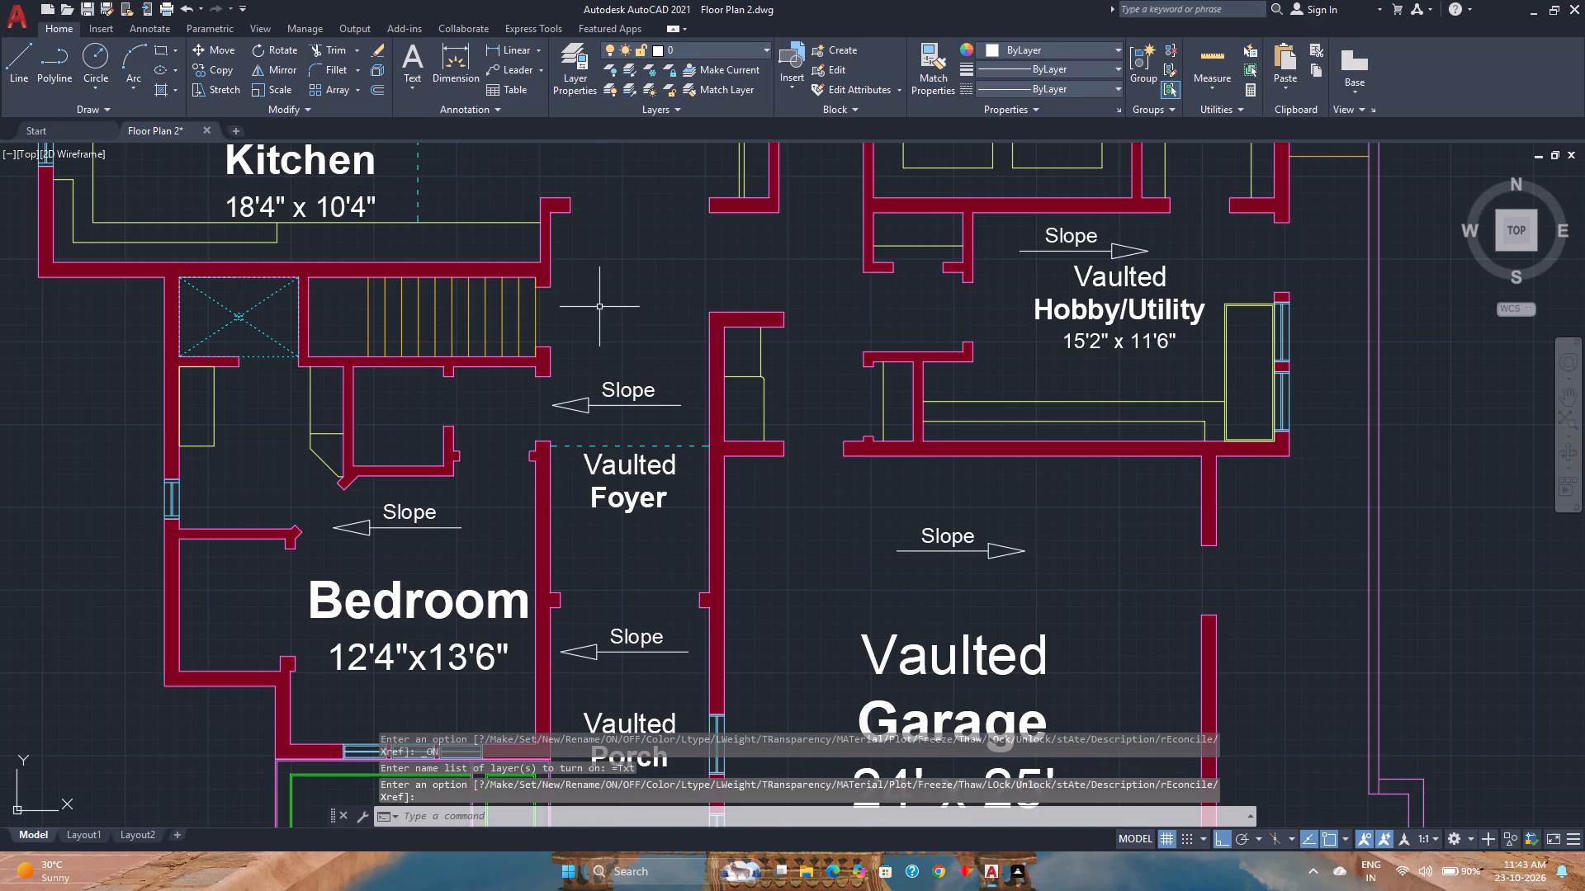
{"action": "scroll", "coordinate": [601, 308], "scroll_direction": "down", "scroll_amount": 2}
{"action": "key", "text": "ctrl+s"}
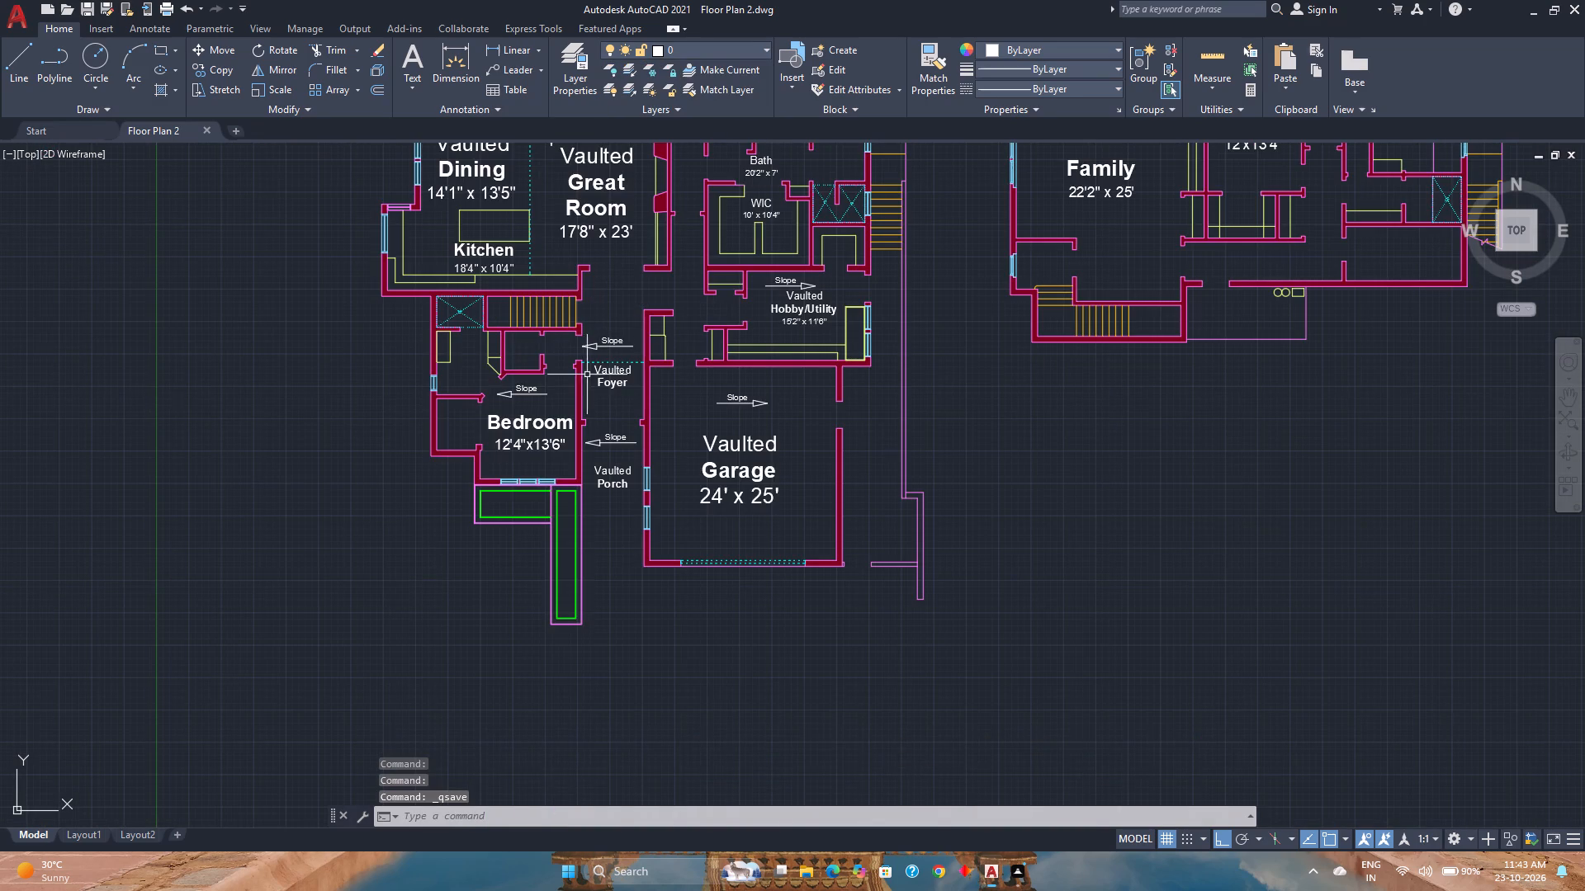
Join the two inner wall lines of the alcove beside the main-floor Bedroom, along its outer and lower walls, into one polyline.
{"action": "scroll", "coordinate": [553, 377], "scroll_direction": "up", "scroll_amount": 2}
{"action": "middle_click_drag", "start_coordinate": [557, 385], "coordinate": [600, 483]}
{"action": "middle_click", "coordinate": [600, 483]}
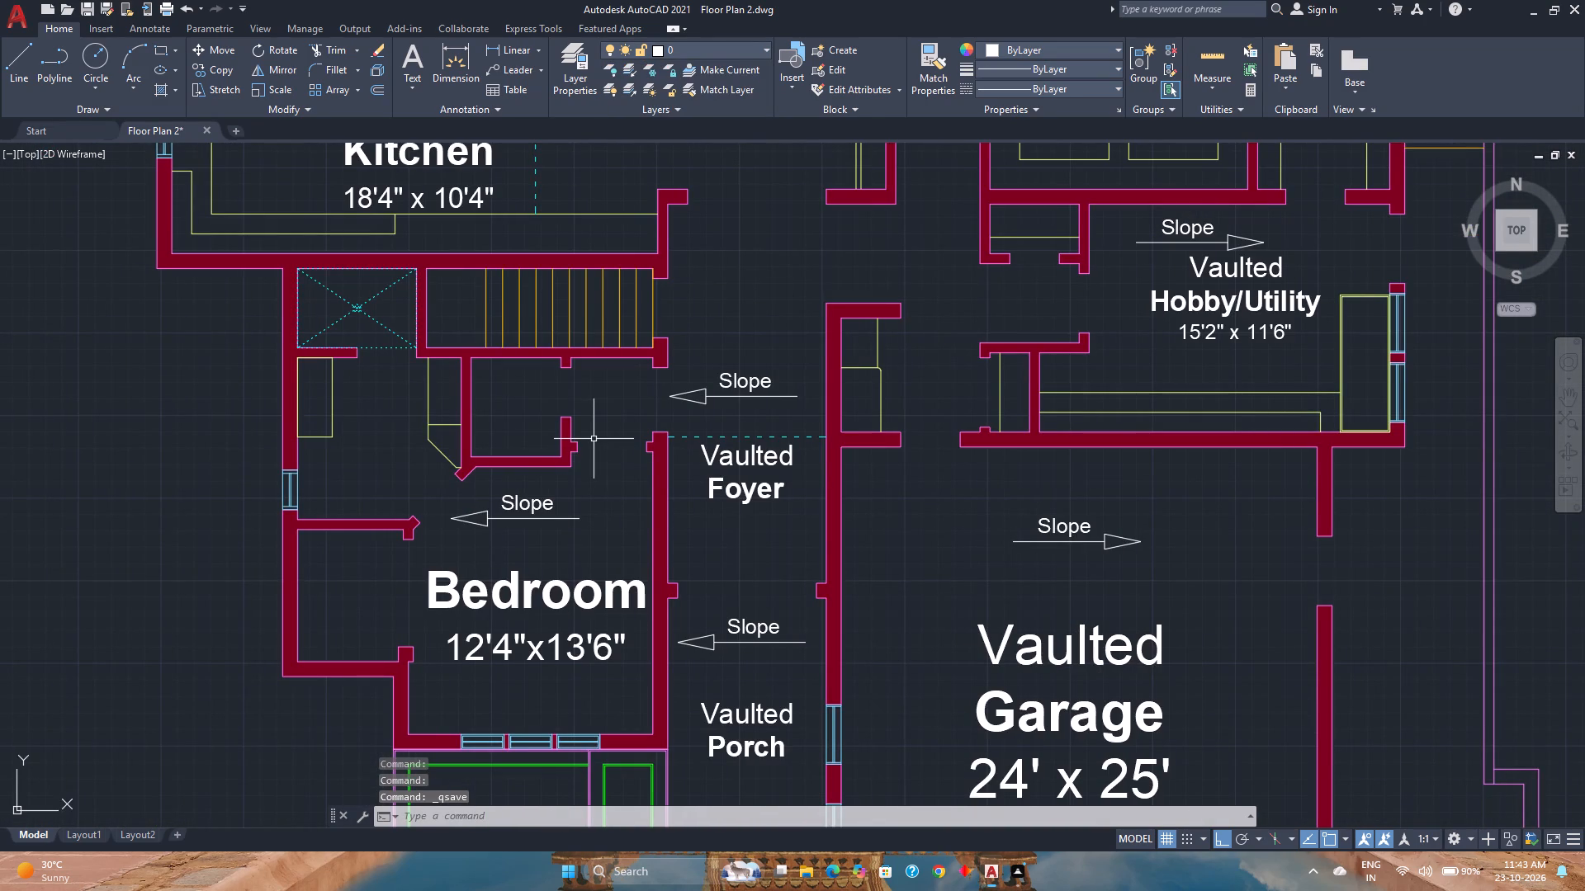
{"action": "scroll", "coordinate": [594, 438], "scroll_direction": "down", "scroll_amount": 1}
{"action": "middle_click_drag", "start_coordinate": [594, 438], "coordinate": [630, 535]}
{"action": "middle_click", "coordinate": [630, 535]}
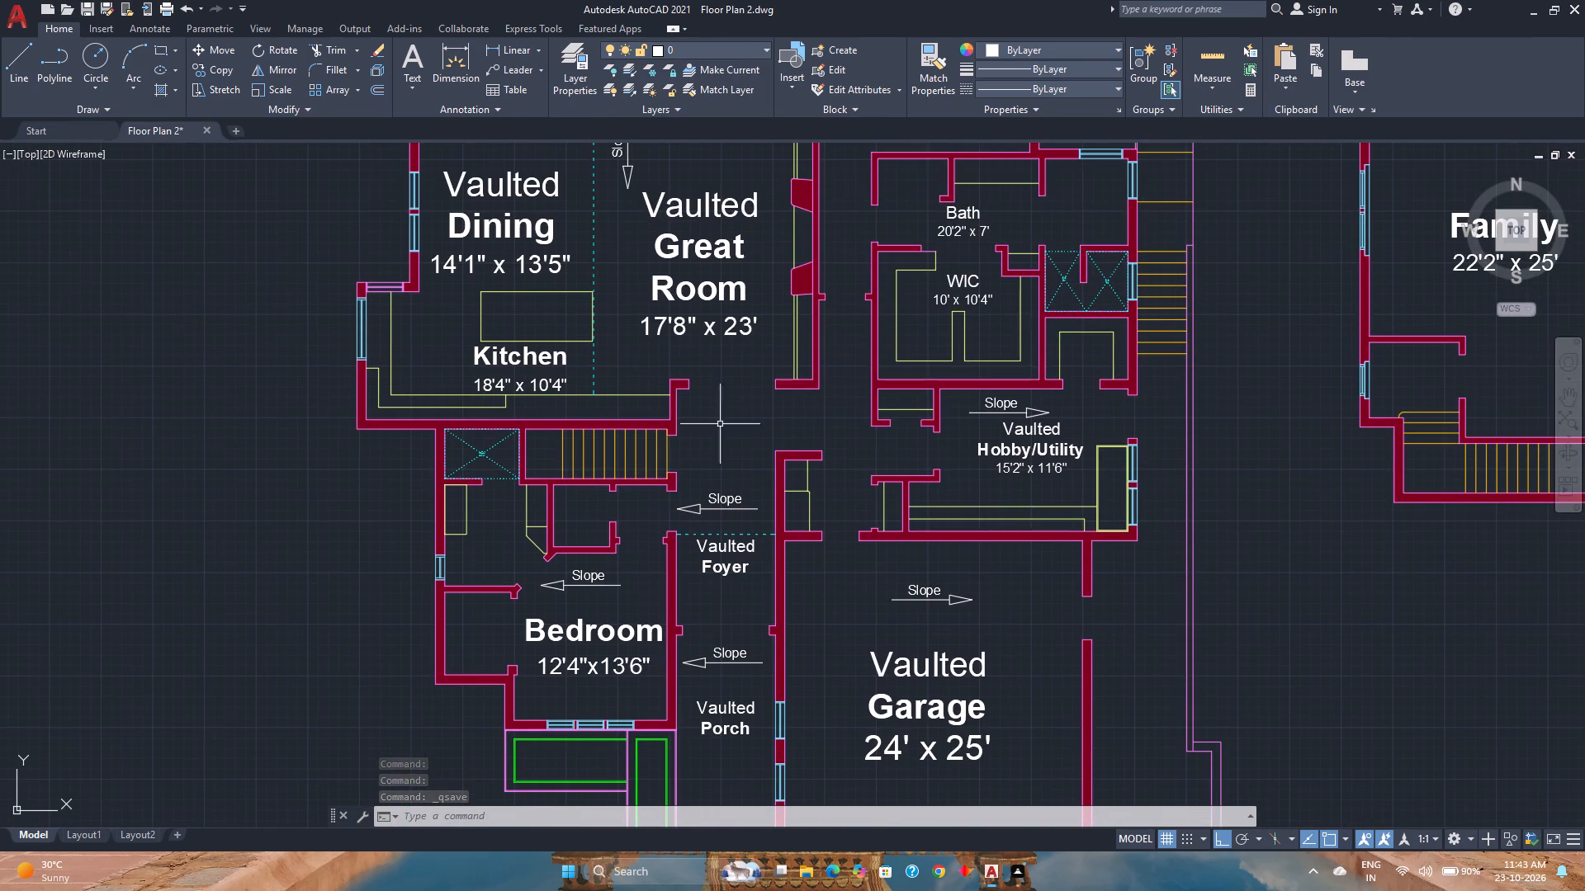
{"action": "left_click", "coordinate": [959, 278]}
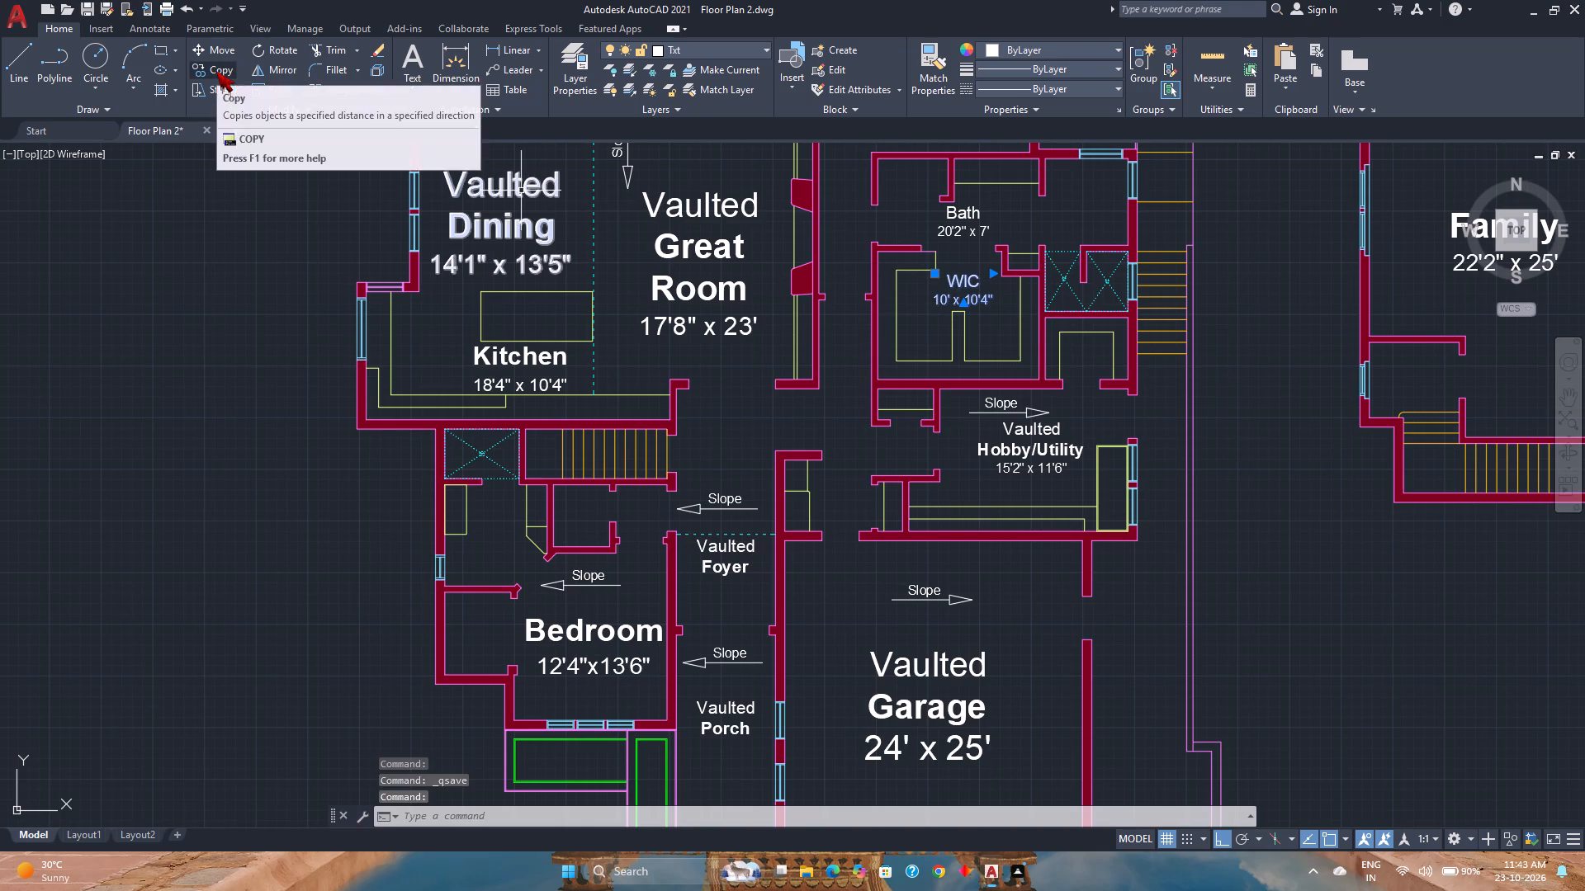
{"action": "left_click", "coordinate": [478, 675]}
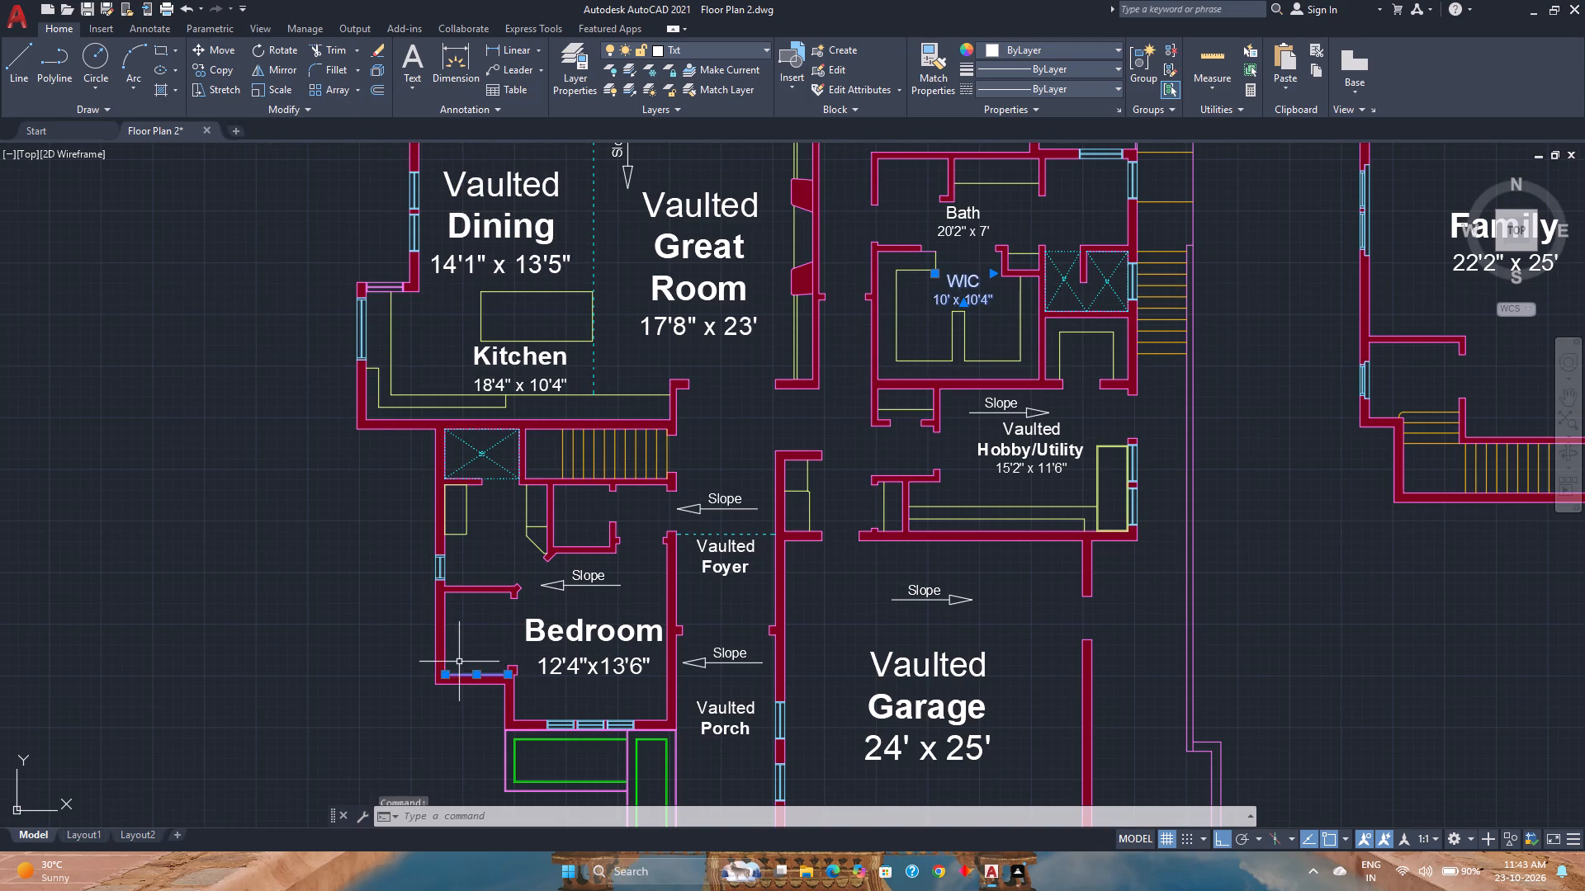
{"action": "left_click", "coordinate": [447, 648]}
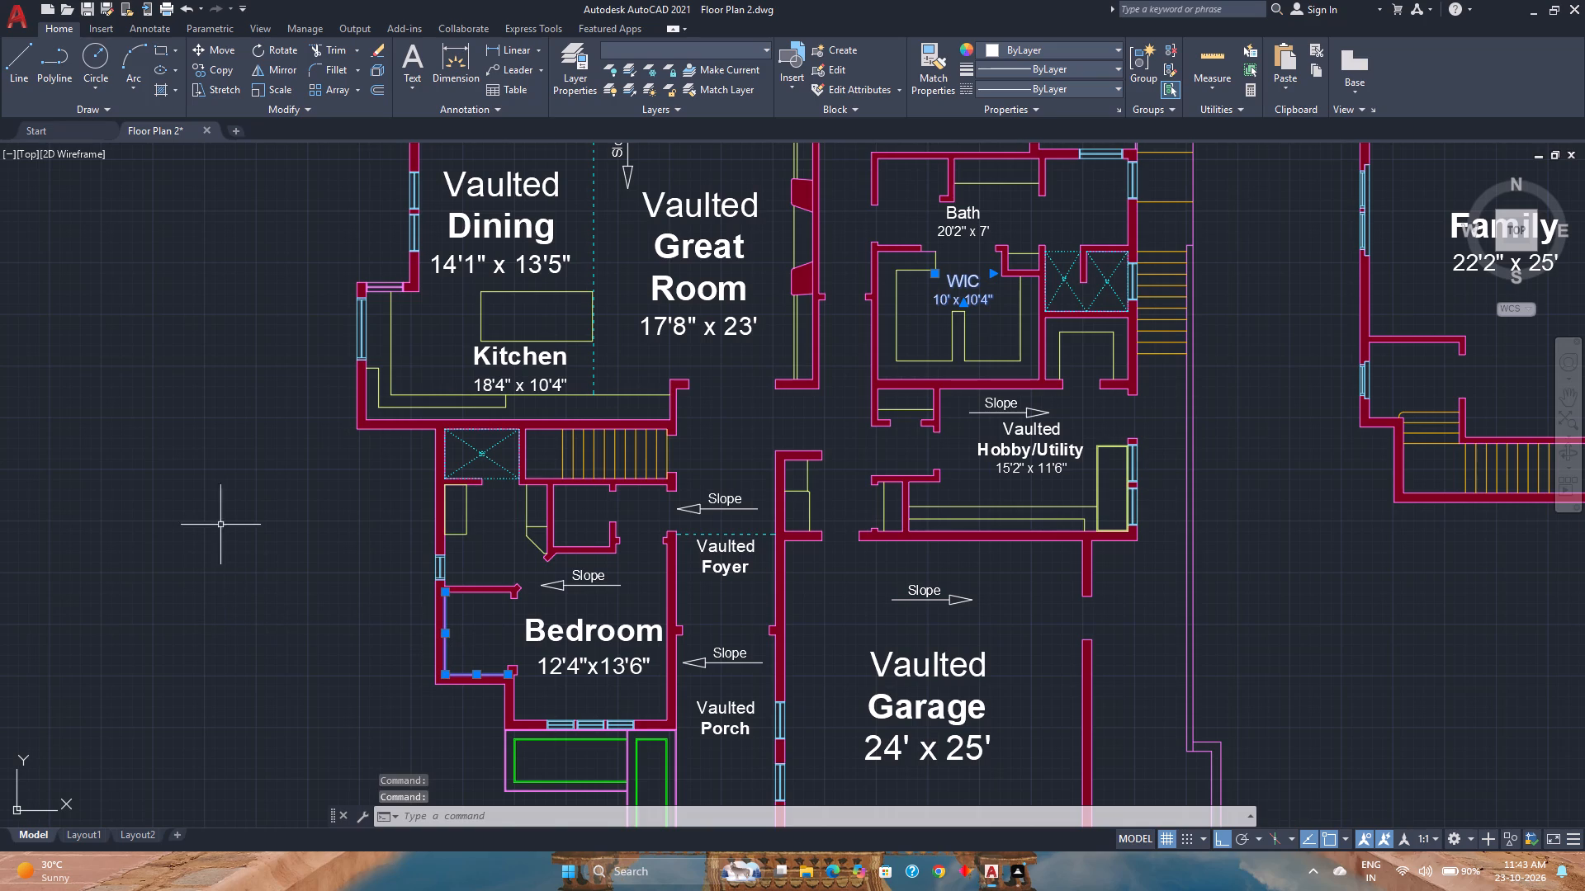
{"action": "key", "text": "j"}
{"action": "key", "text": "Return"}
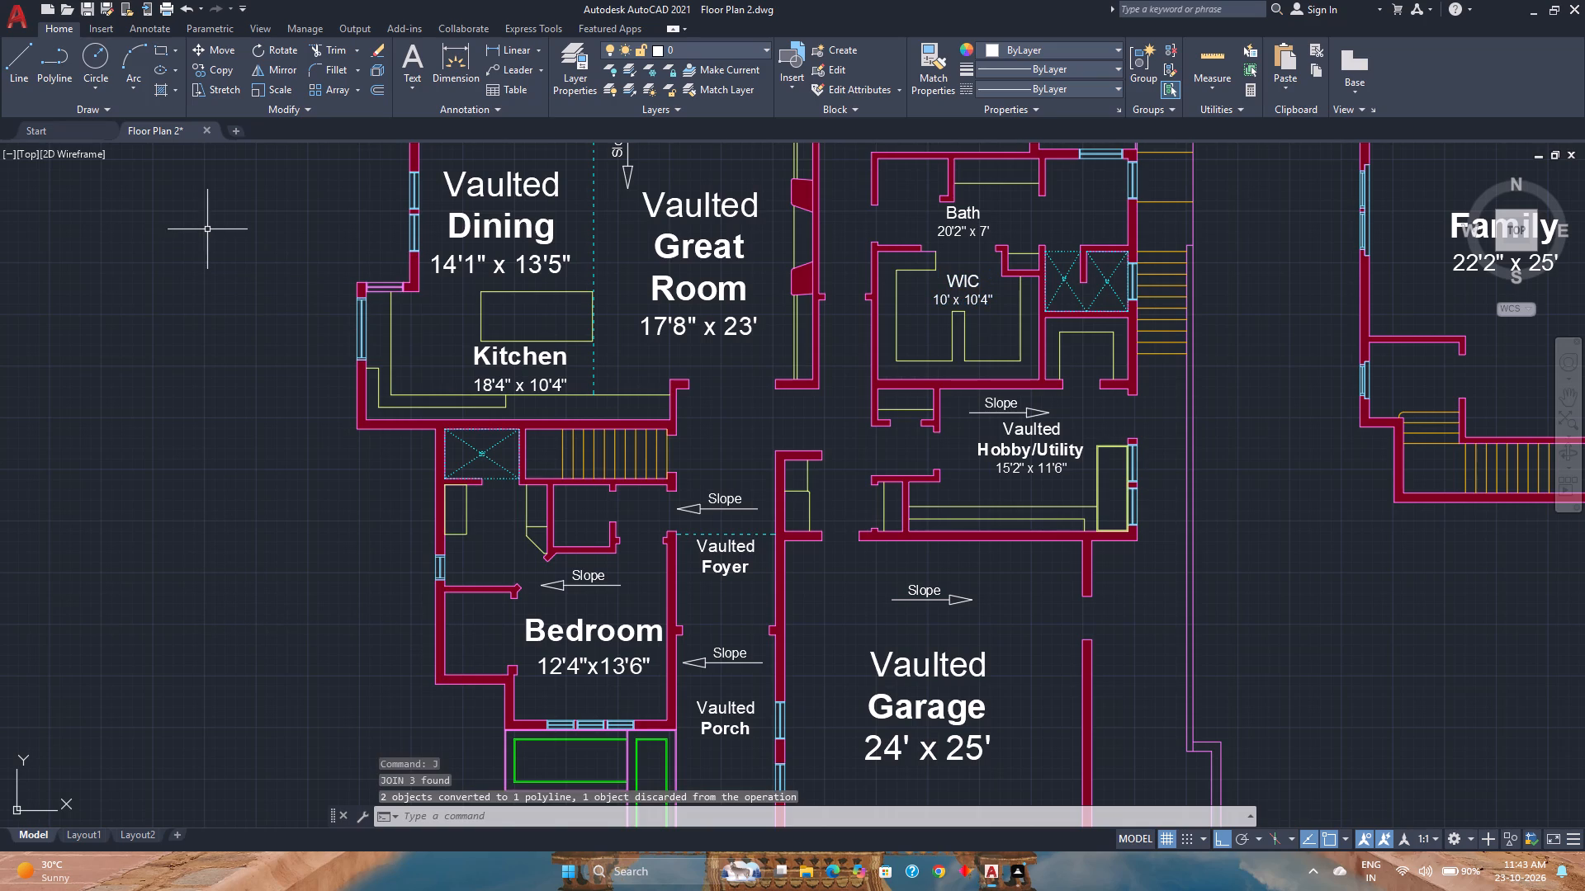
Offset the joined inner wall polyline of the alcove beside the main-floor Bedroom 1'6" towards the inside.
{"action": "left_click", "coordinate": [376, 94]}
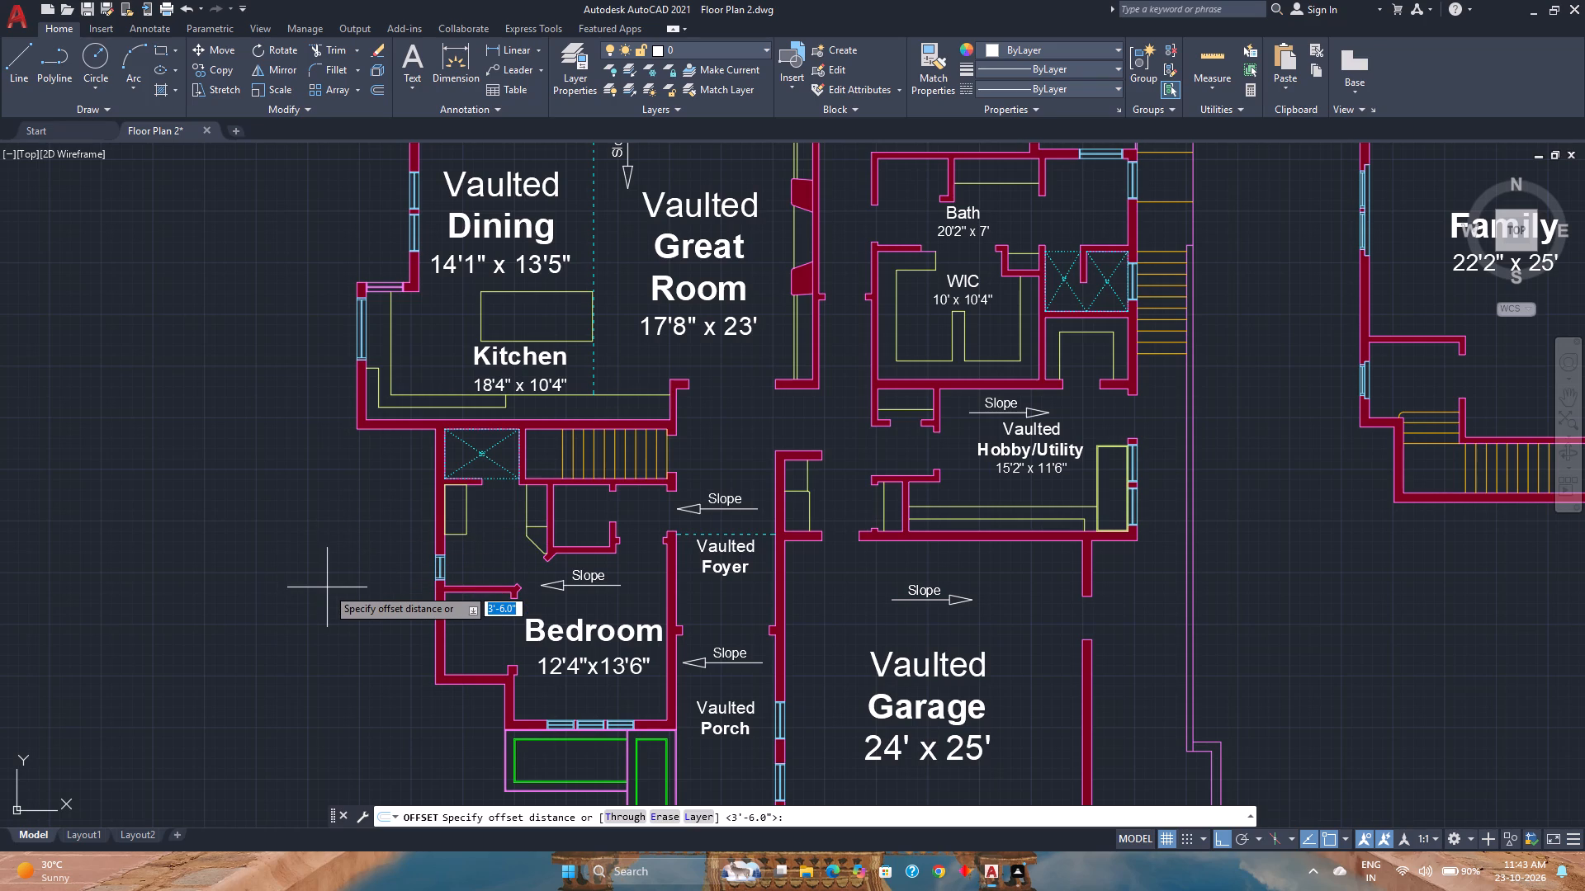
{"action": "type", "text": "1'8\""}
{"action": "key", "text": "Return"}
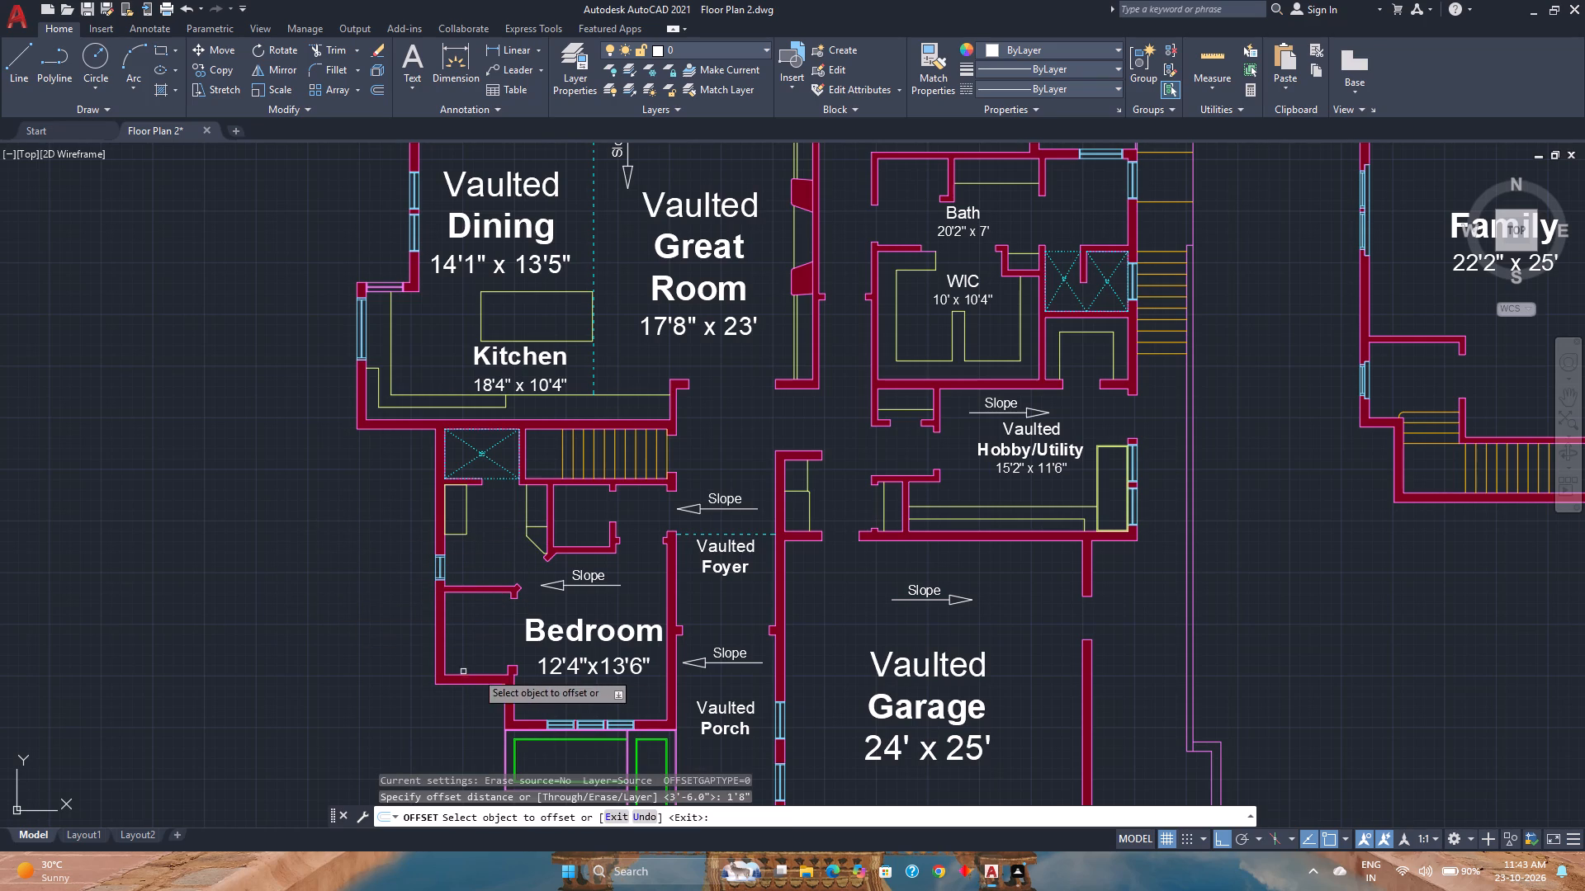
{"action": "left_click", "coordinate": [485, 672]}
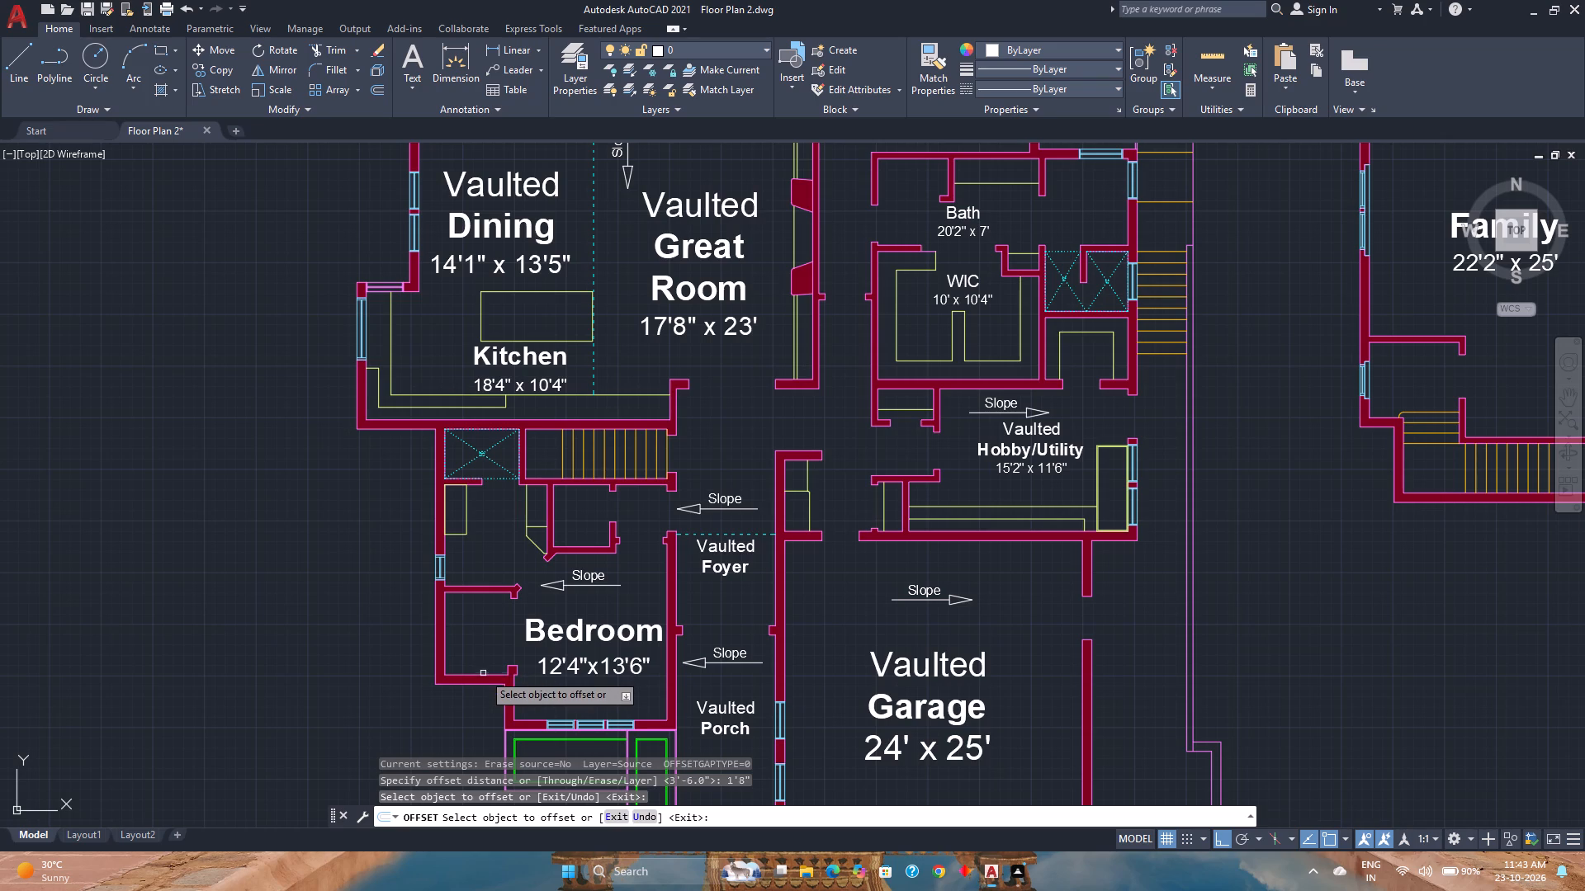
{"action": "left_click", "coordinate": [483, 673]}
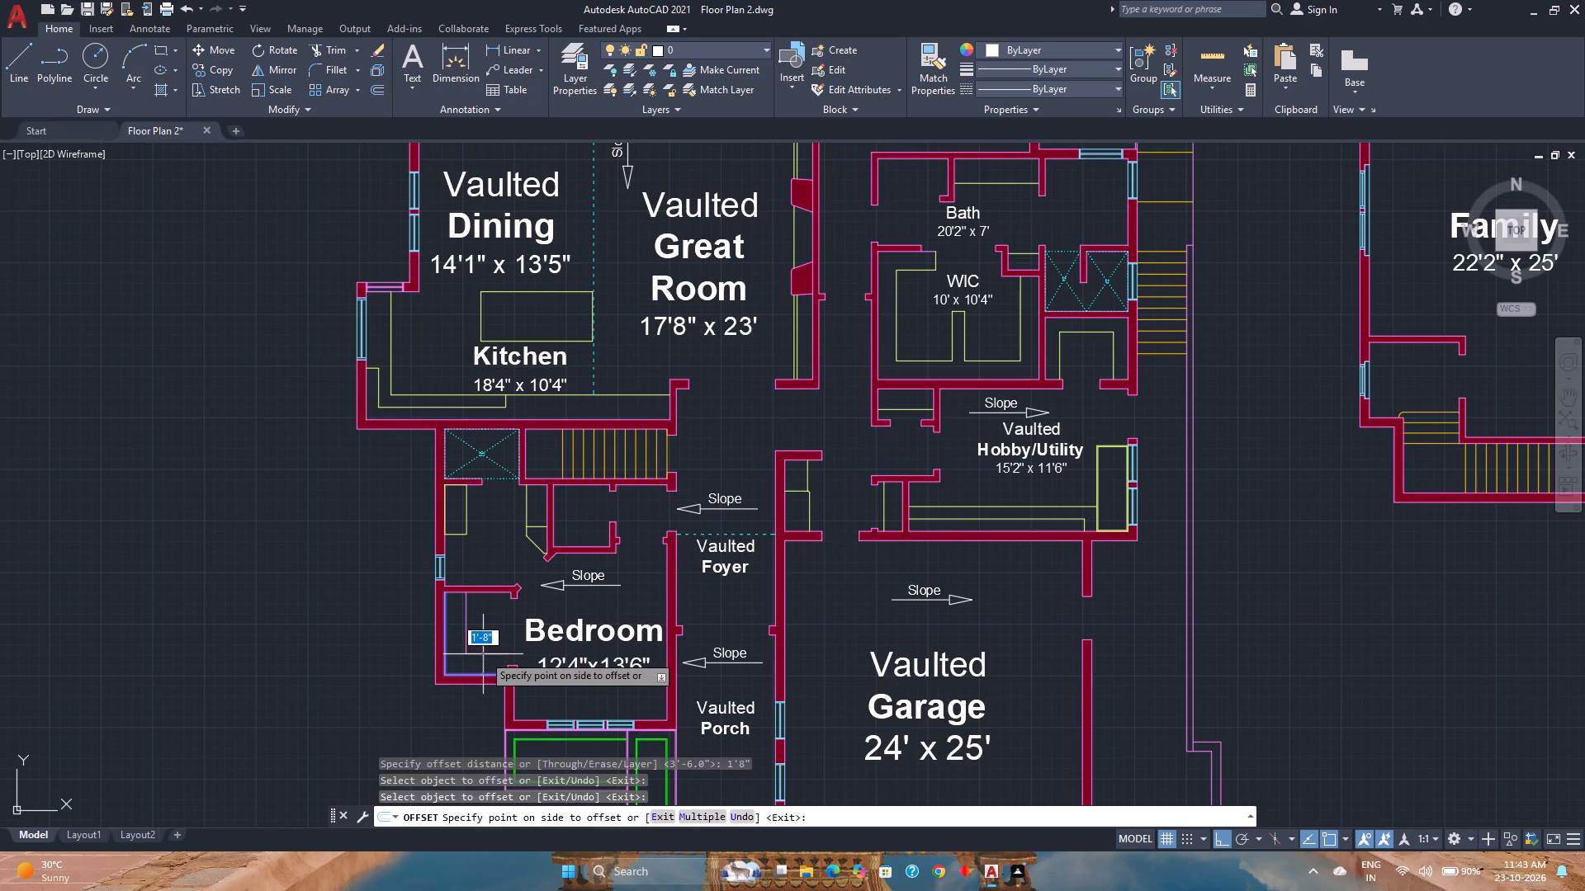
{"action": "scroll", "coordinate": [483, 654], "scroll_direction": "up", "scroll_amount": 1}
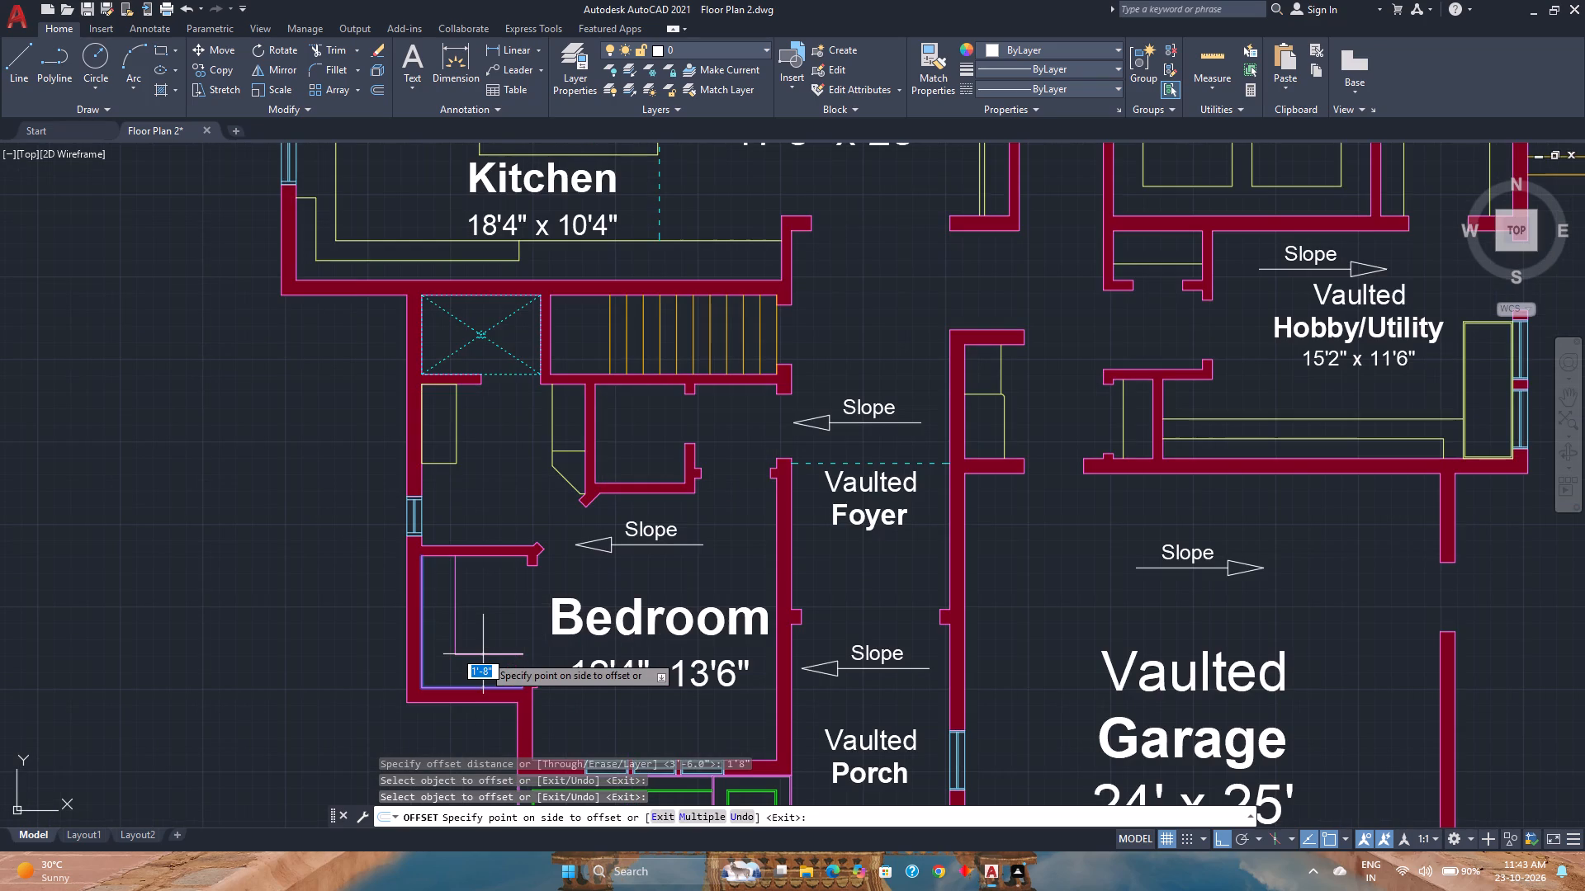
{"action": "type", "text": "1'6\""}
{"action": "key", "text": "Return"}
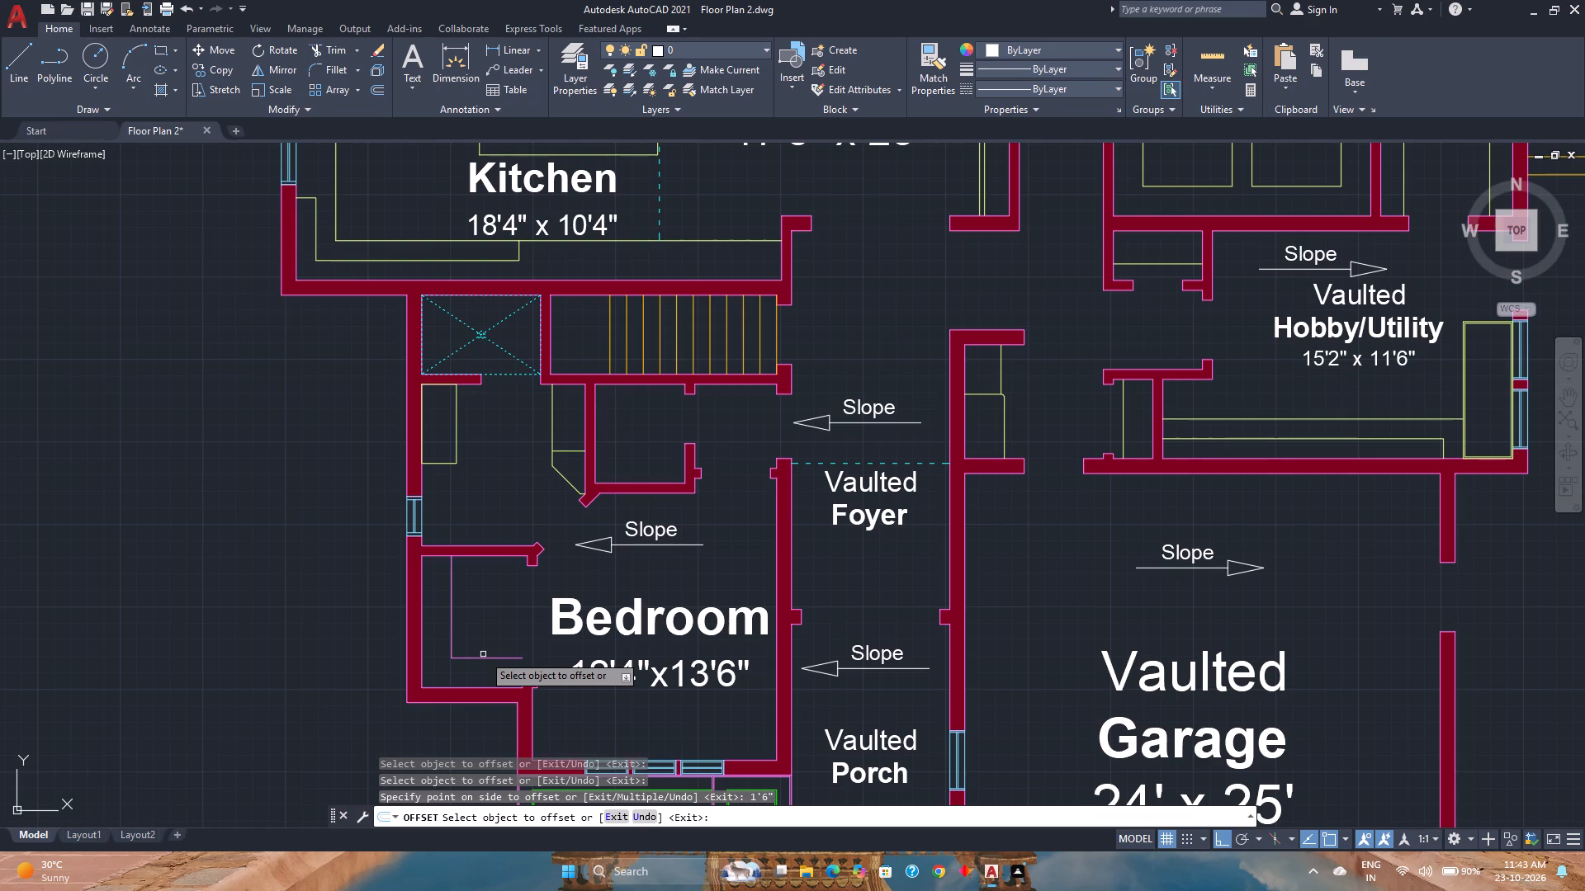
{"action": "key", "text": "Escape"}
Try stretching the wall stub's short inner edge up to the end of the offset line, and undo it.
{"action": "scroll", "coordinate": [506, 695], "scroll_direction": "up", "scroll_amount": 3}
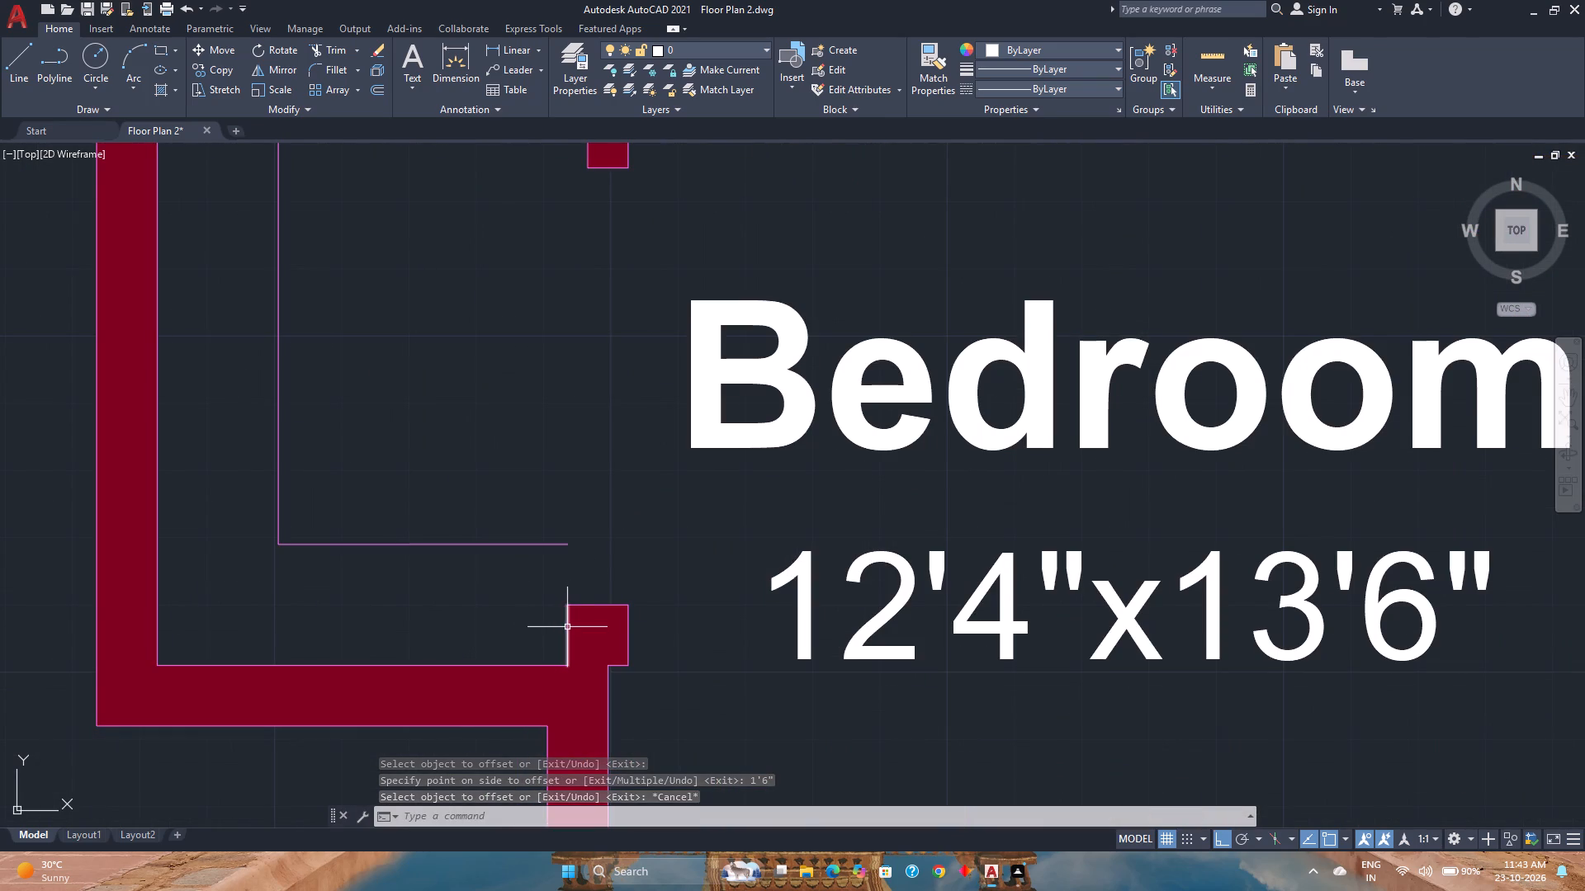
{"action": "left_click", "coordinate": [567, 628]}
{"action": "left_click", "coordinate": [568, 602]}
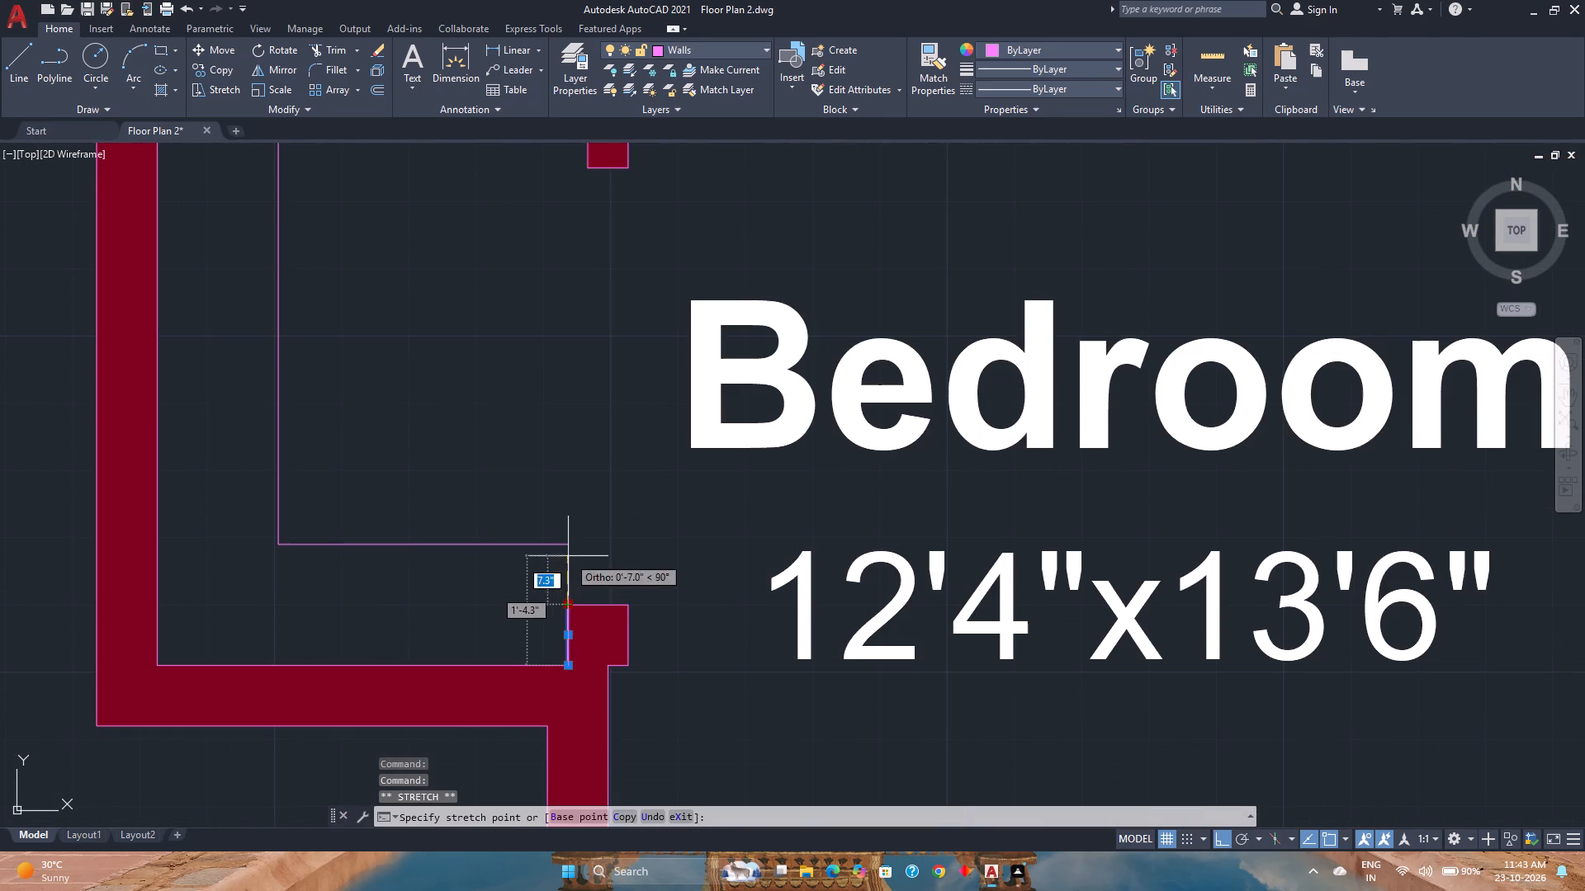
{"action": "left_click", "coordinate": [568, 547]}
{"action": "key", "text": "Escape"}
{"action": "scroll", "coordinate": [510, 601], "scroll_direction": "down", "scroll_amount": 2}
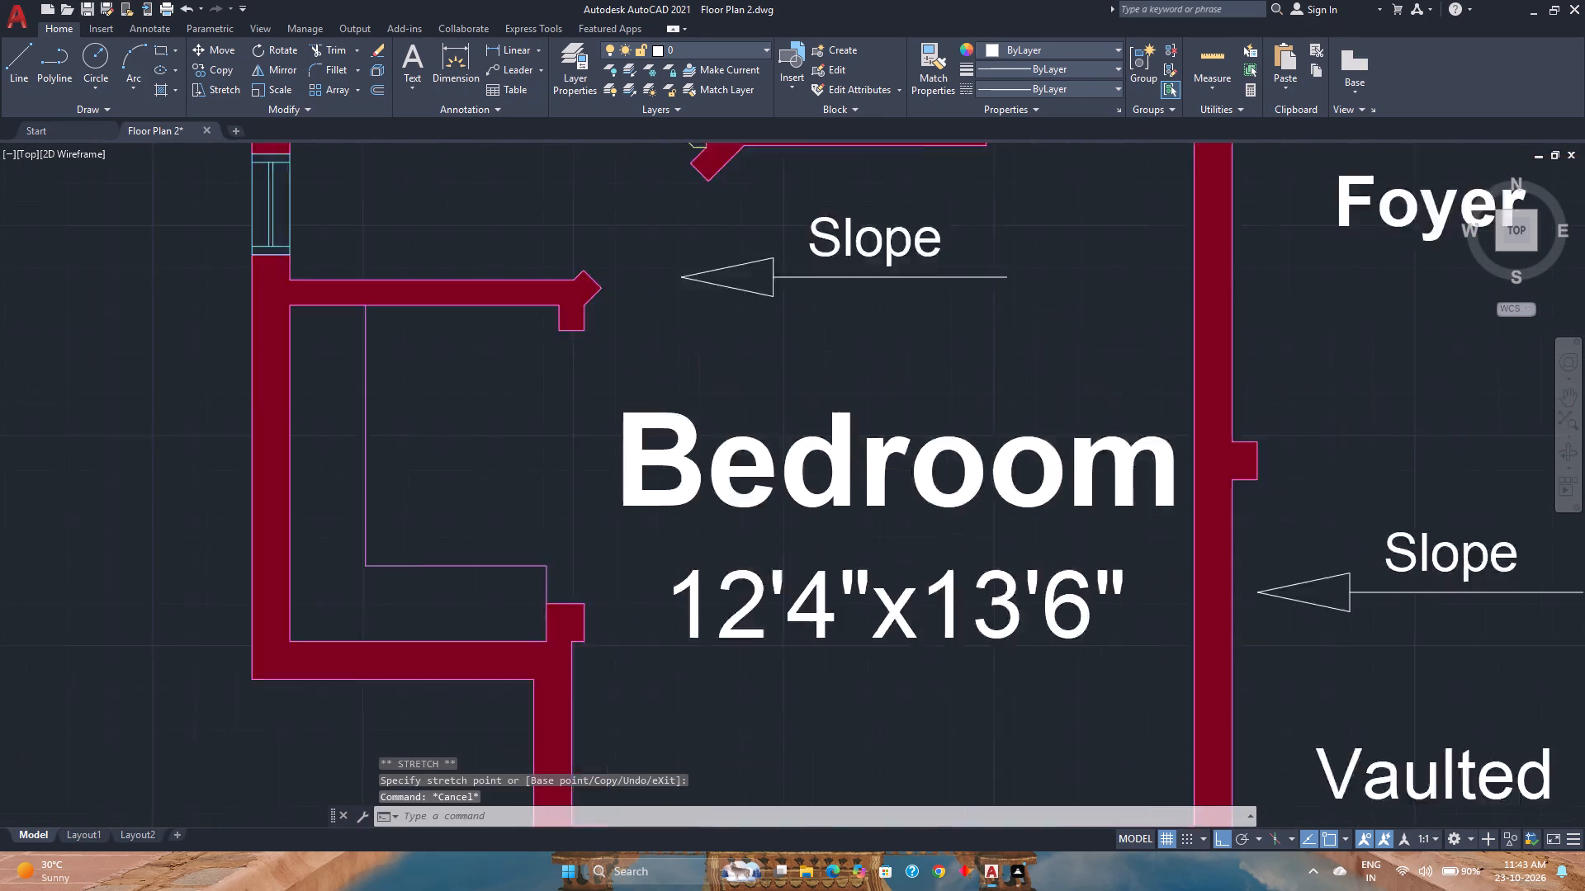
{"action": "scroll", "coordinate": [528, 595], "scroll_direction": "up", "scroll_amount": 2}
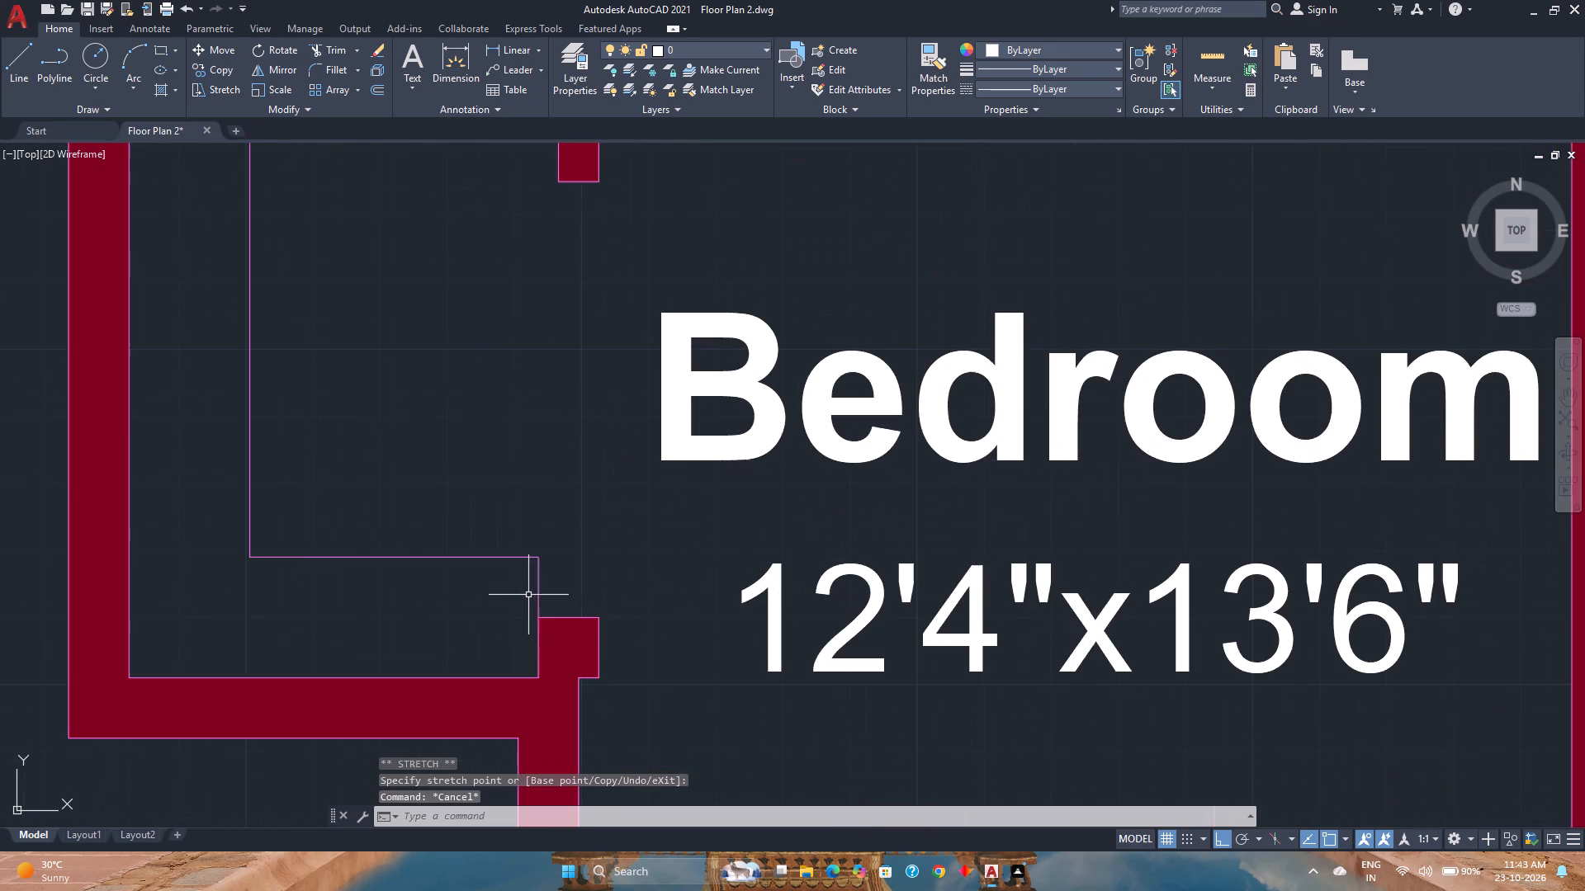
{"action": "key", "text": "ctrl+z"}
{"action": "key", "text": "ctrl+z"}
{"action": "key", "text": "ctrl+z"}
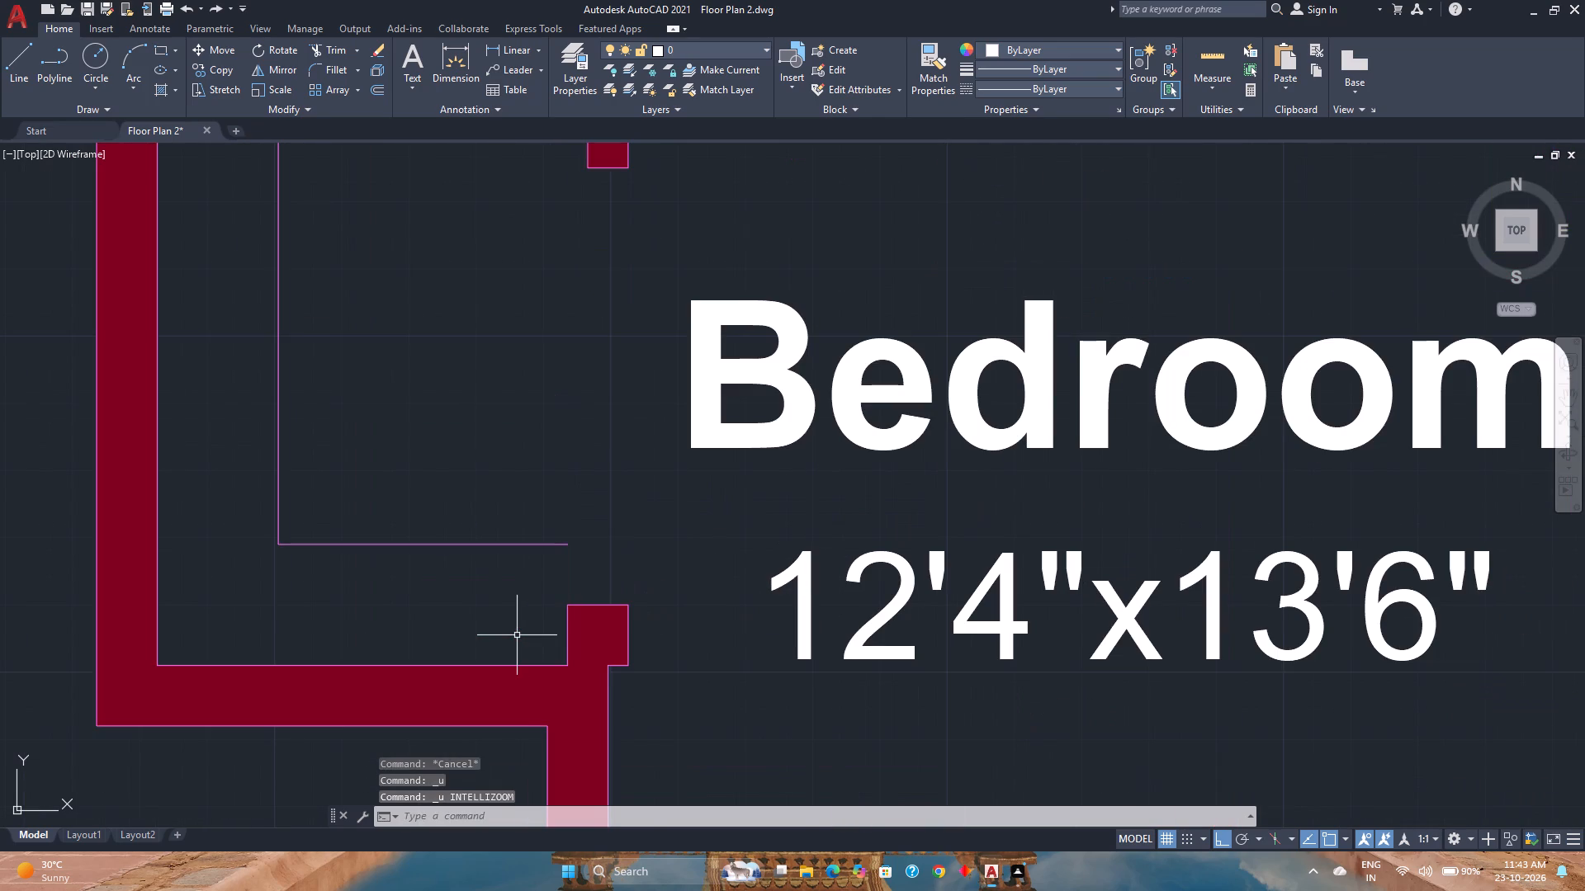
Draw a short vertical line from the offset line's open end to the corner of the wall stub.
{"action": "left_click", "coordinate": [21, 70]}
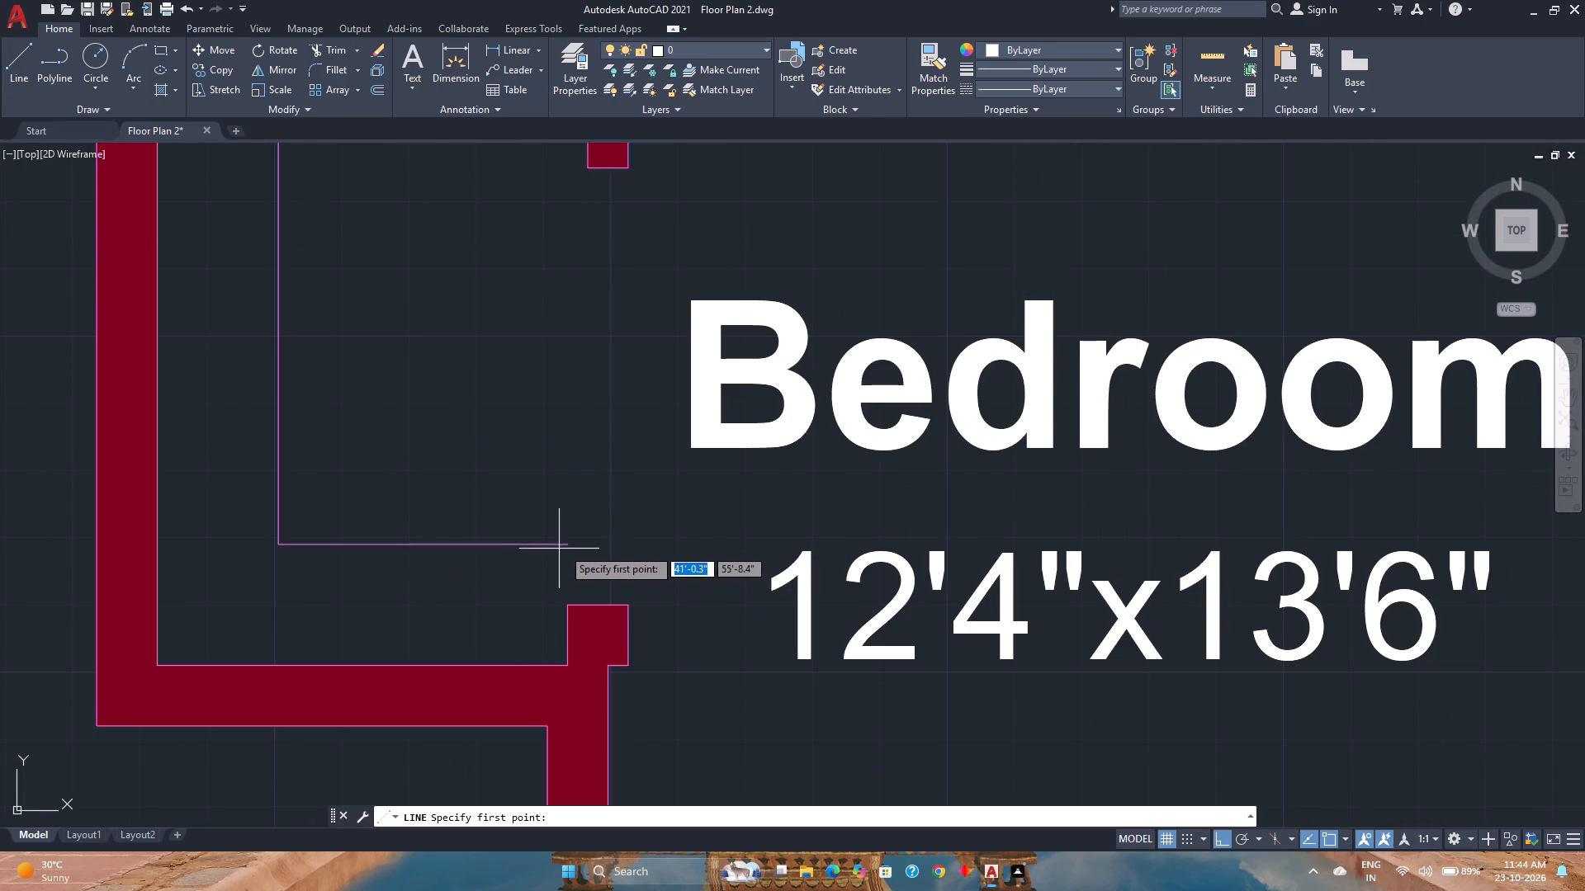
{"action": "left_click", "coordinate": [567, 546]}
{"action": "left_click", "coordinate": [565, 603]}
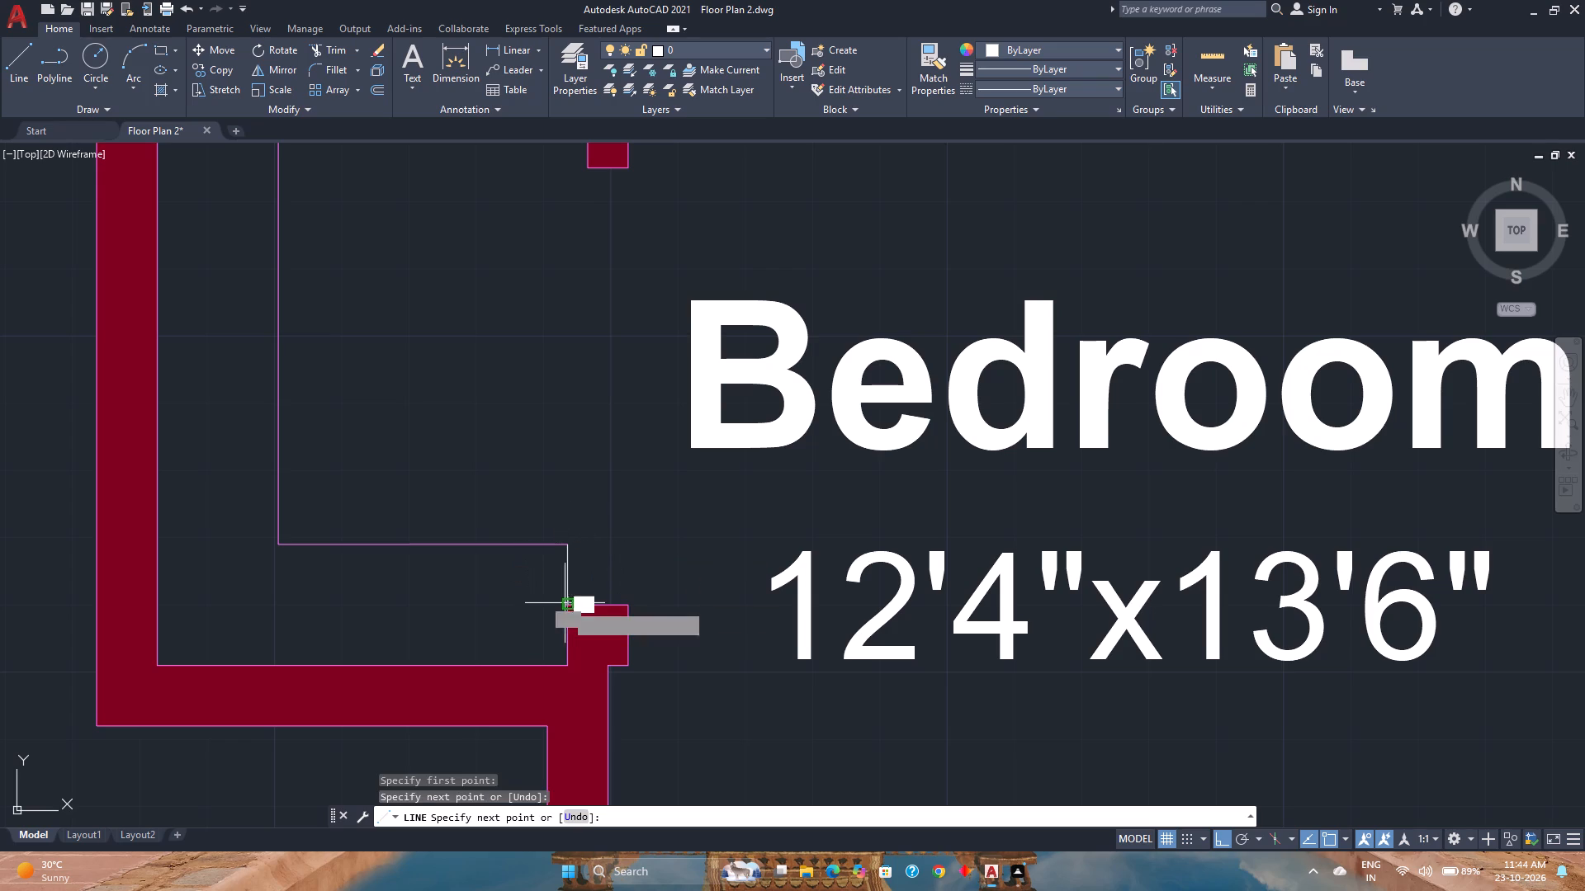
{"action": "key", "text": "Escape"}
Move the alcove's offset polyline and short closing line to the Utilities layer and save the drawing.
{"action": "left_click", "coordinate": [594, 590]}
{"action": "left_click", "coordinate": [229, 409]}
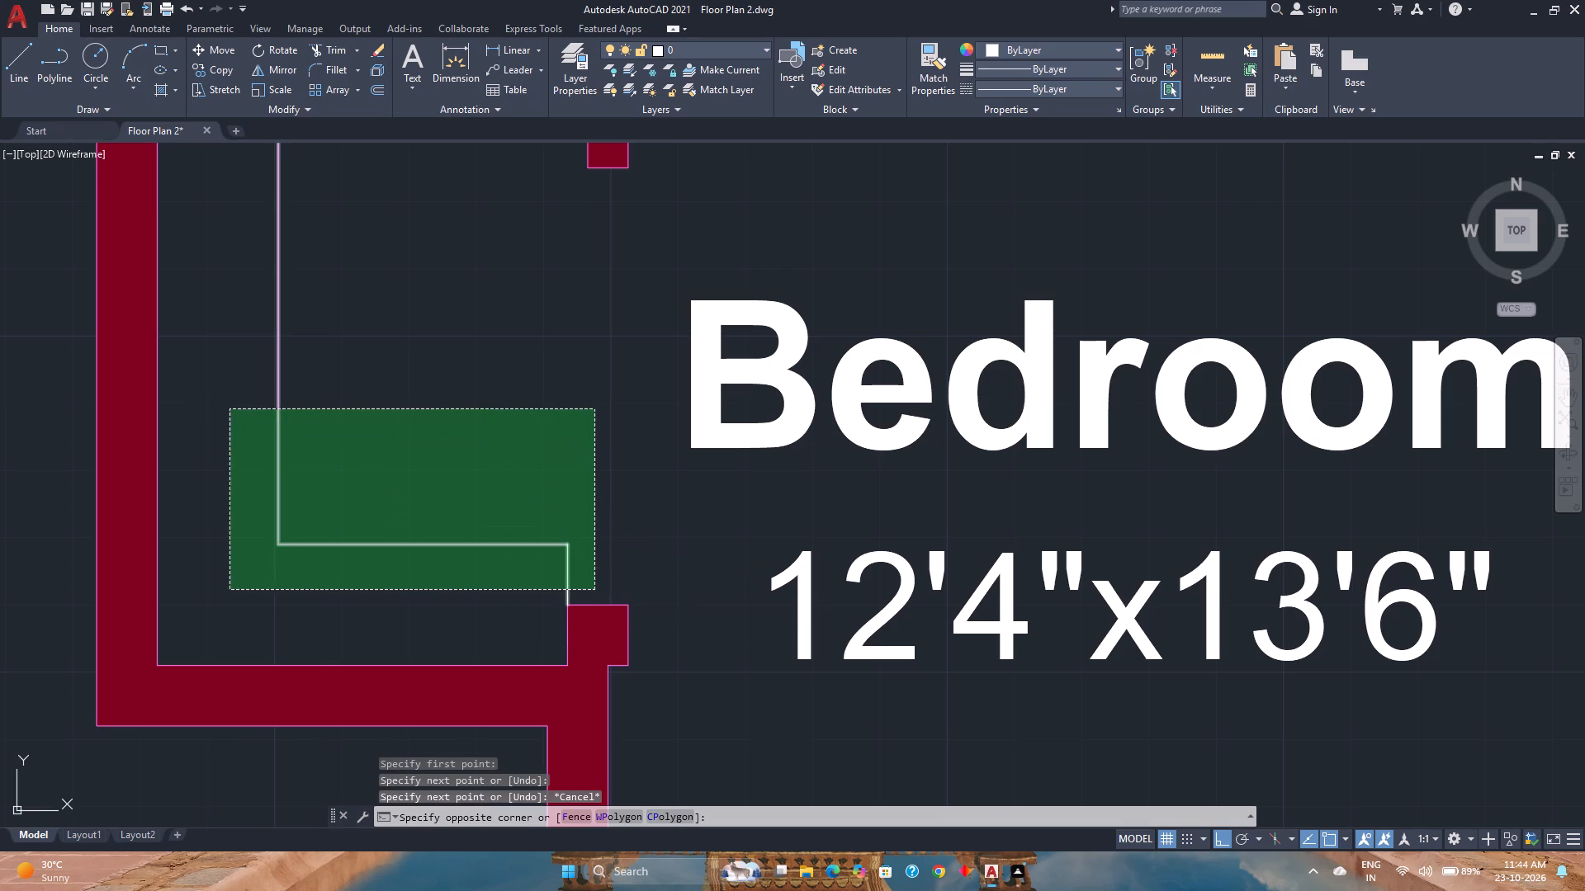
{"action": "scroll", "coordinate": [326, 441], "scroll_direction": "down", "scroll_amount": 1}
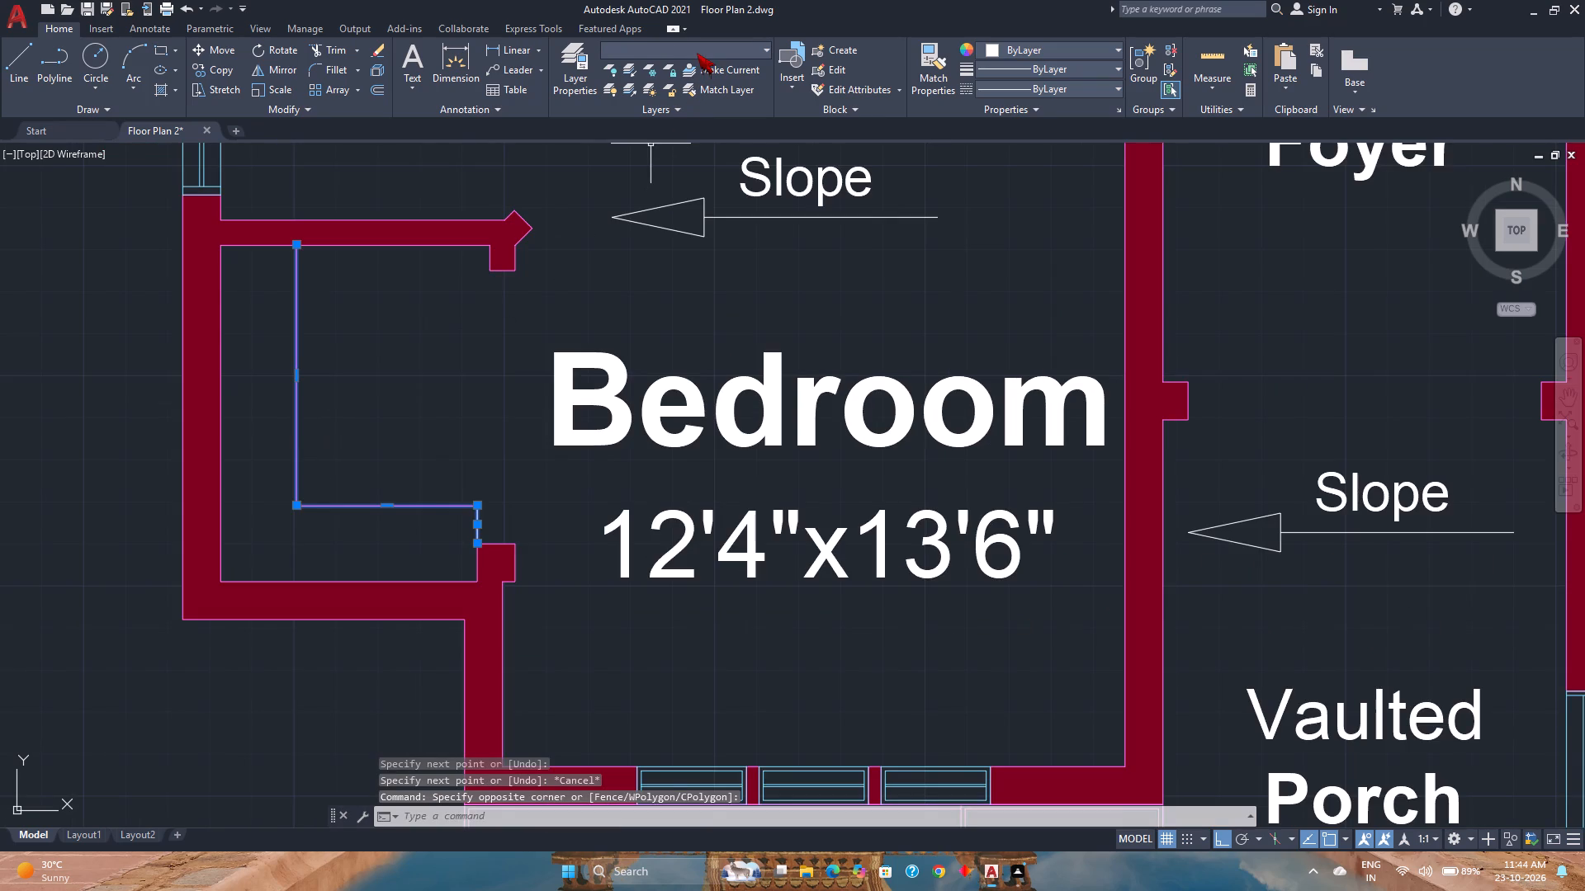
{"action": "left_click", "coordinate": [697, 53]}
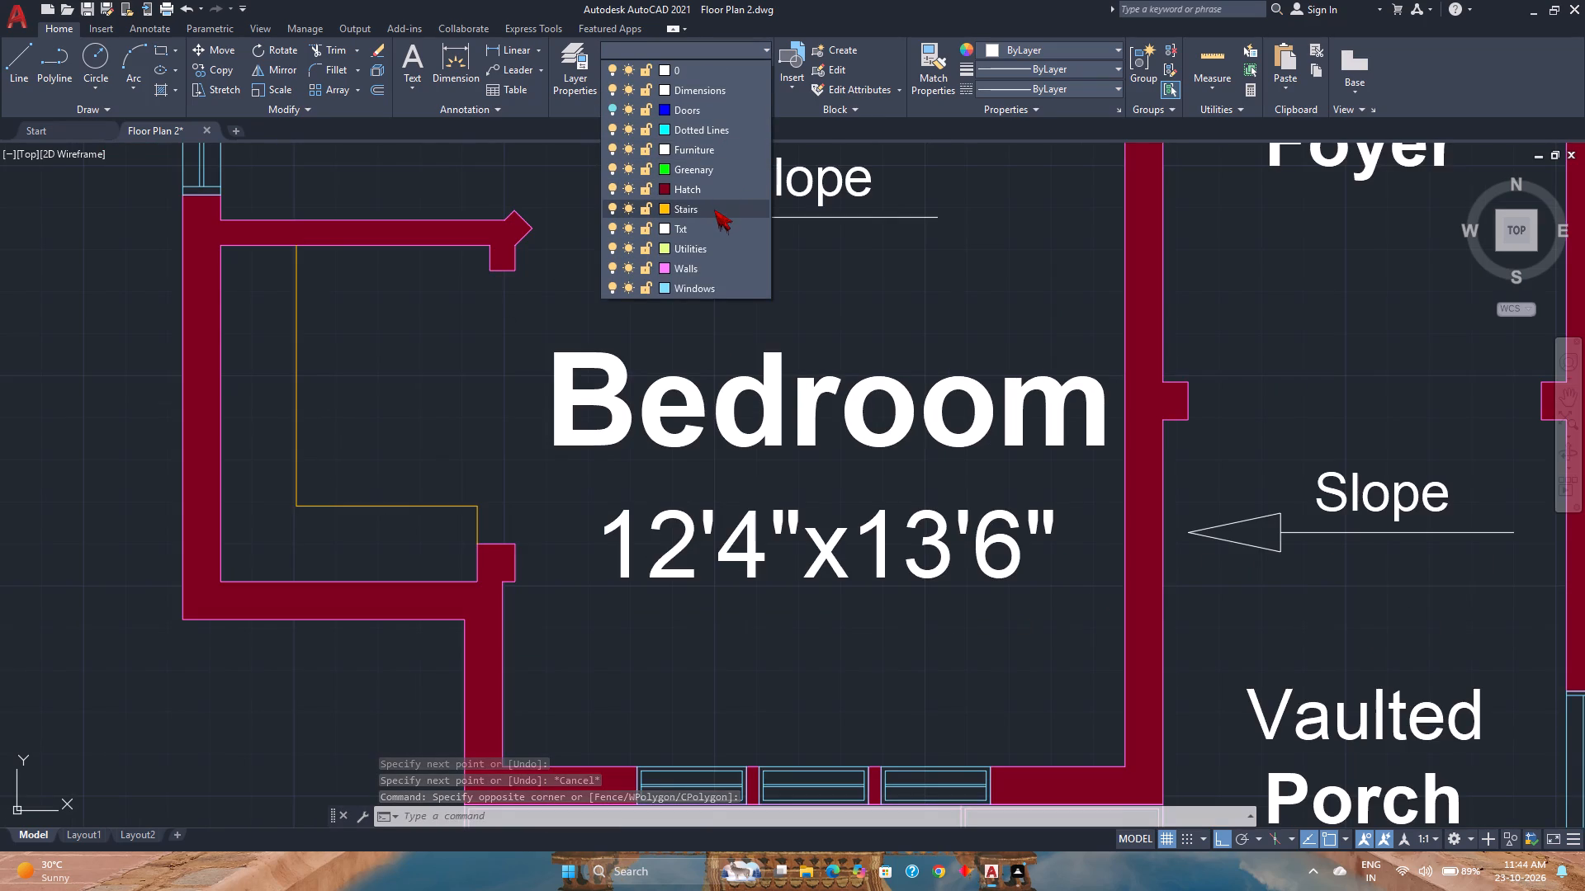
{"action": "left_click", "coordinate": [717, 249]}
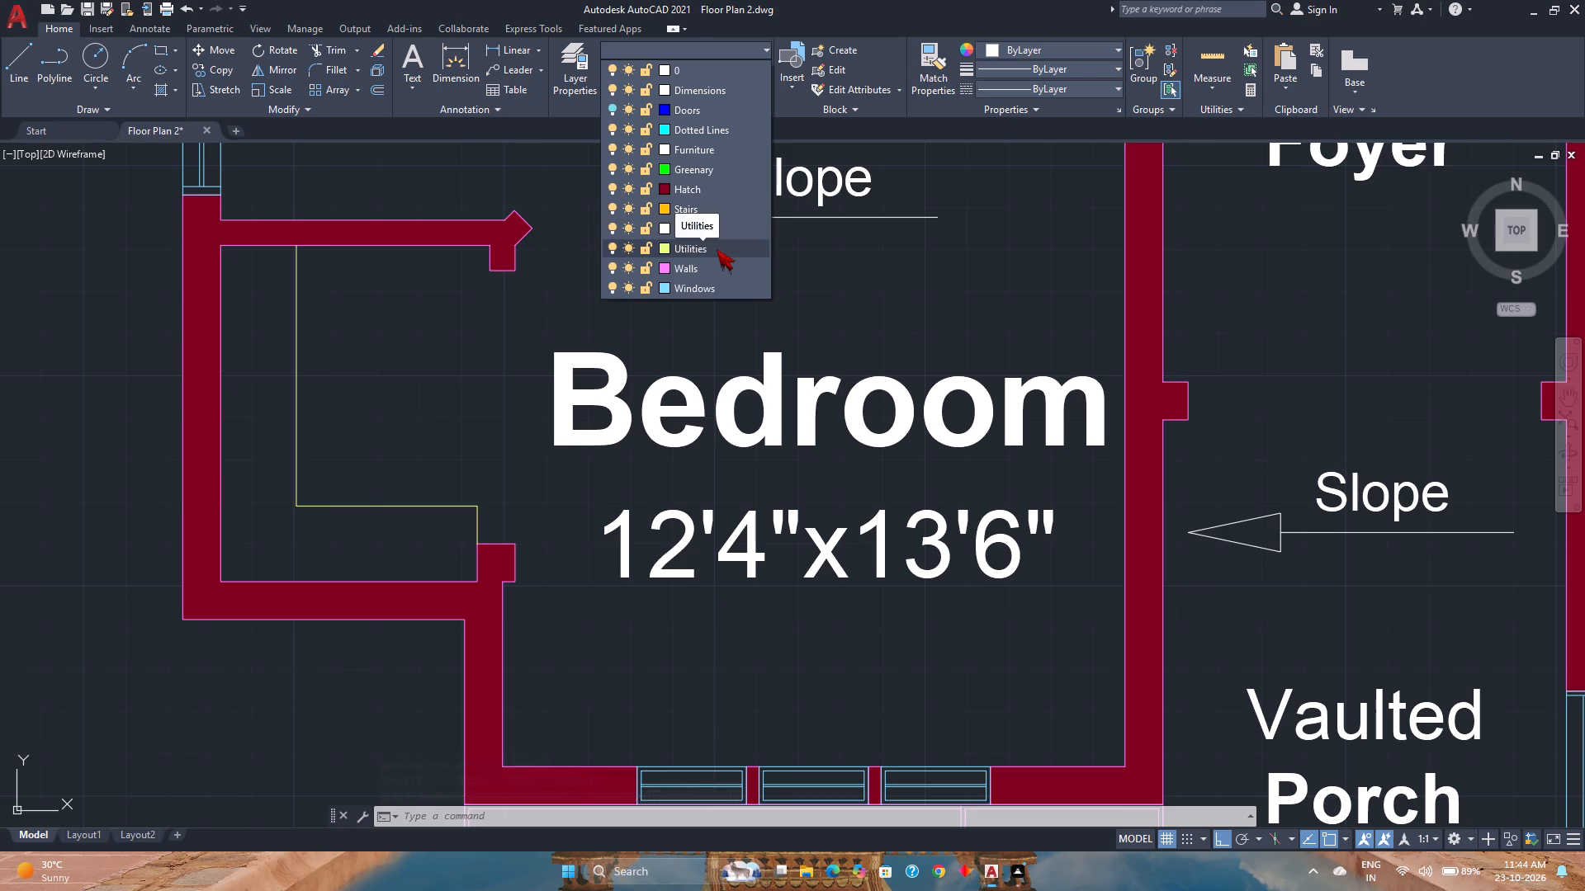
{"action": "key", "text": "Escape"}
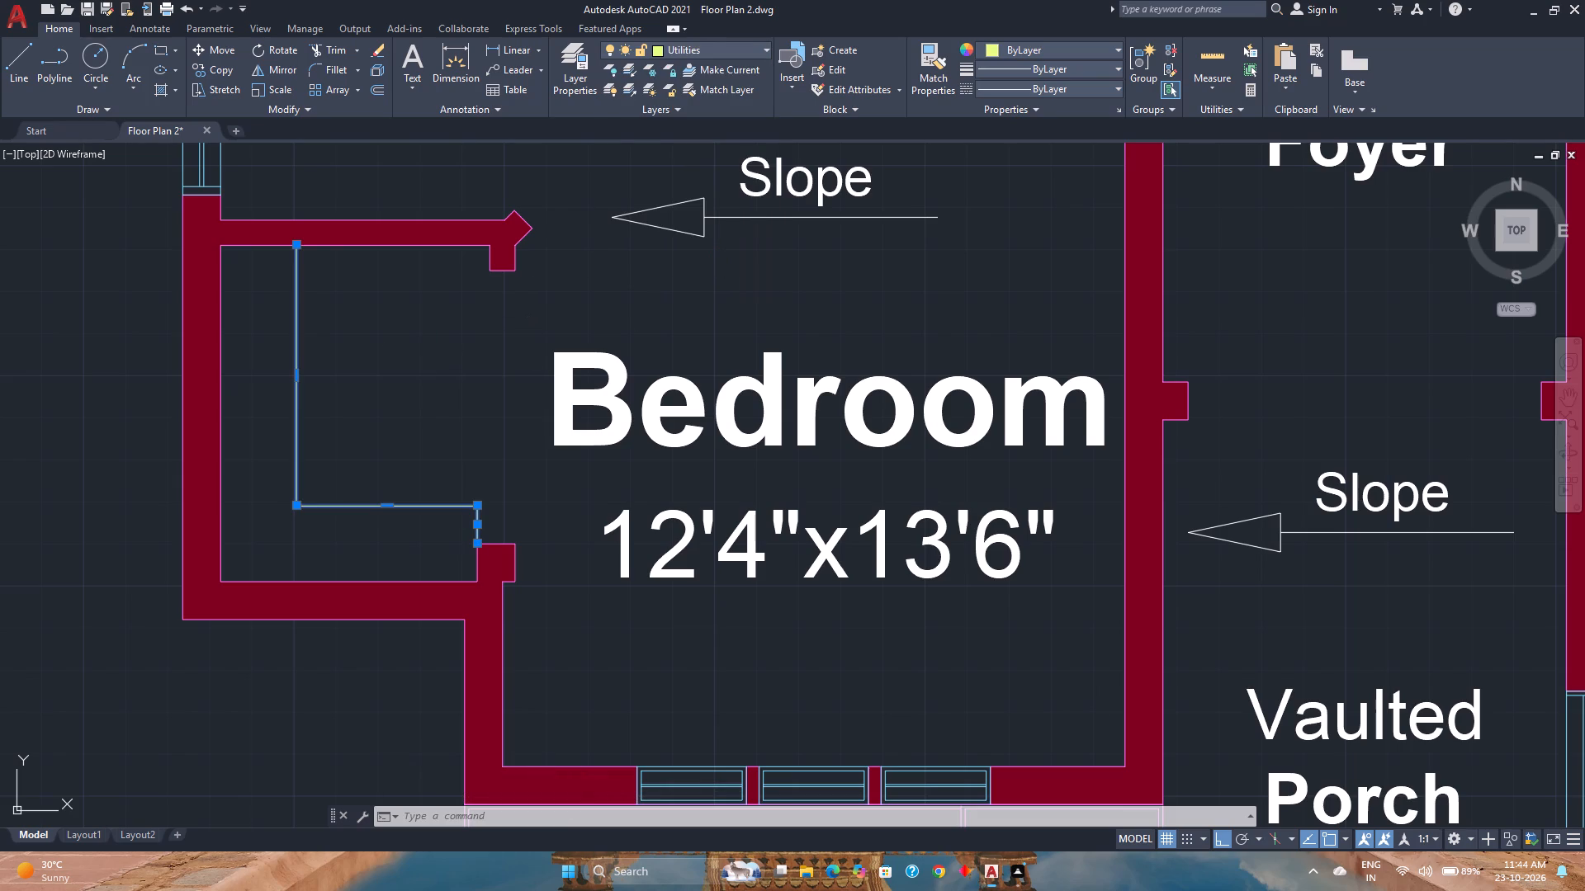
{"action": "scroll", "coordinate": [424, 346], "scroll_direction": "down", "scroll_amount": 2}
{"action": "middle_click_drag", "start_coordinate": [424, 346], "coordinate": [457, 460]}
{"action": "middle_click", "coordinate": [457, 460]}
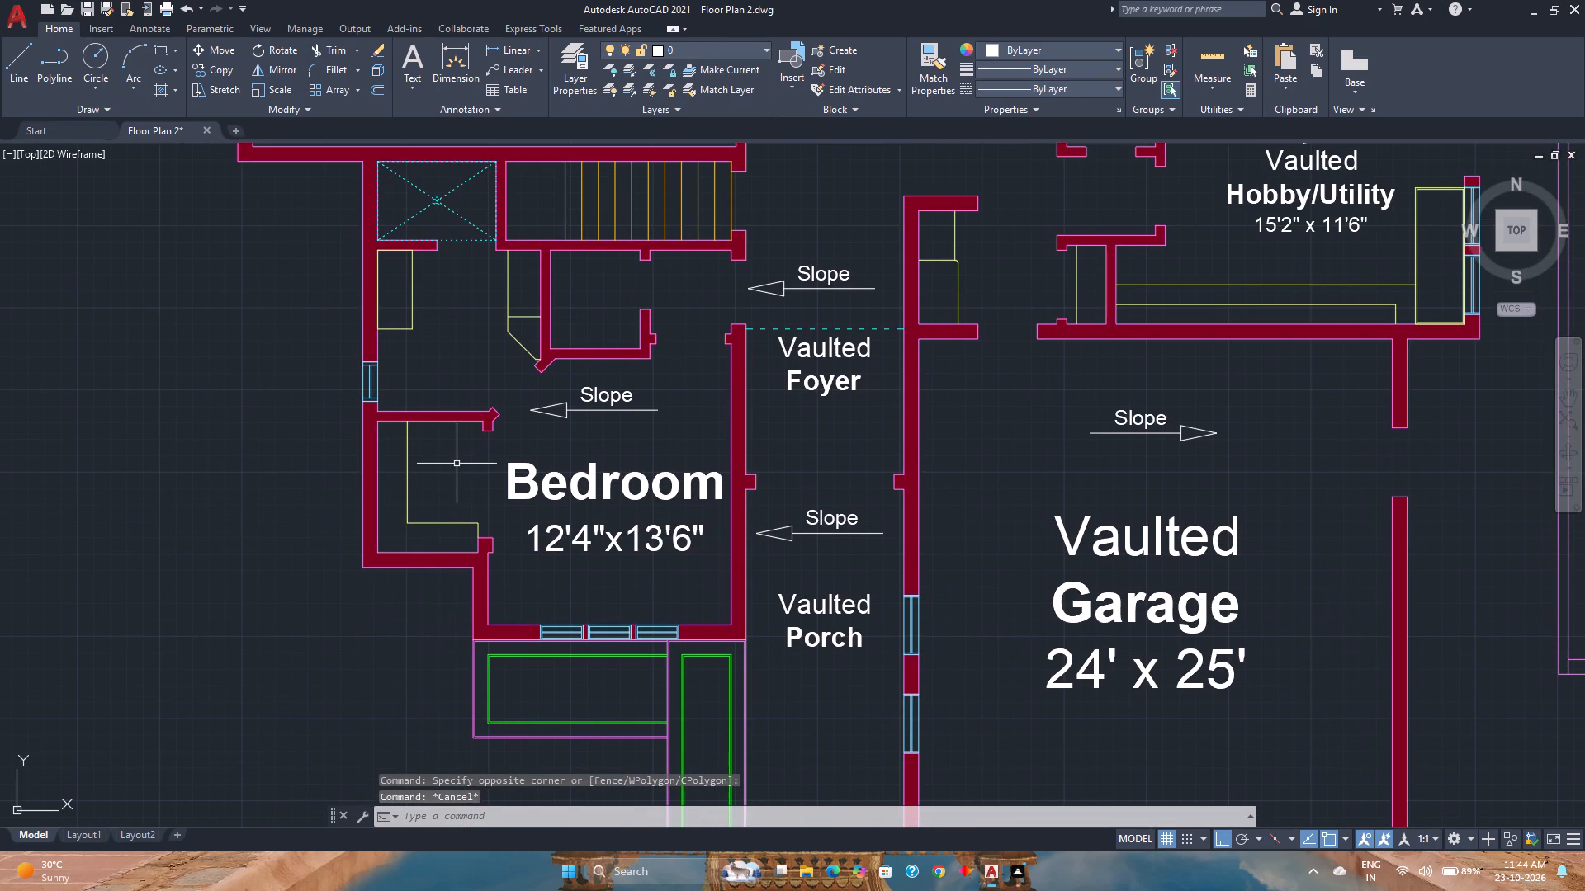
{"action": "key", "text": "ctrl+s"}
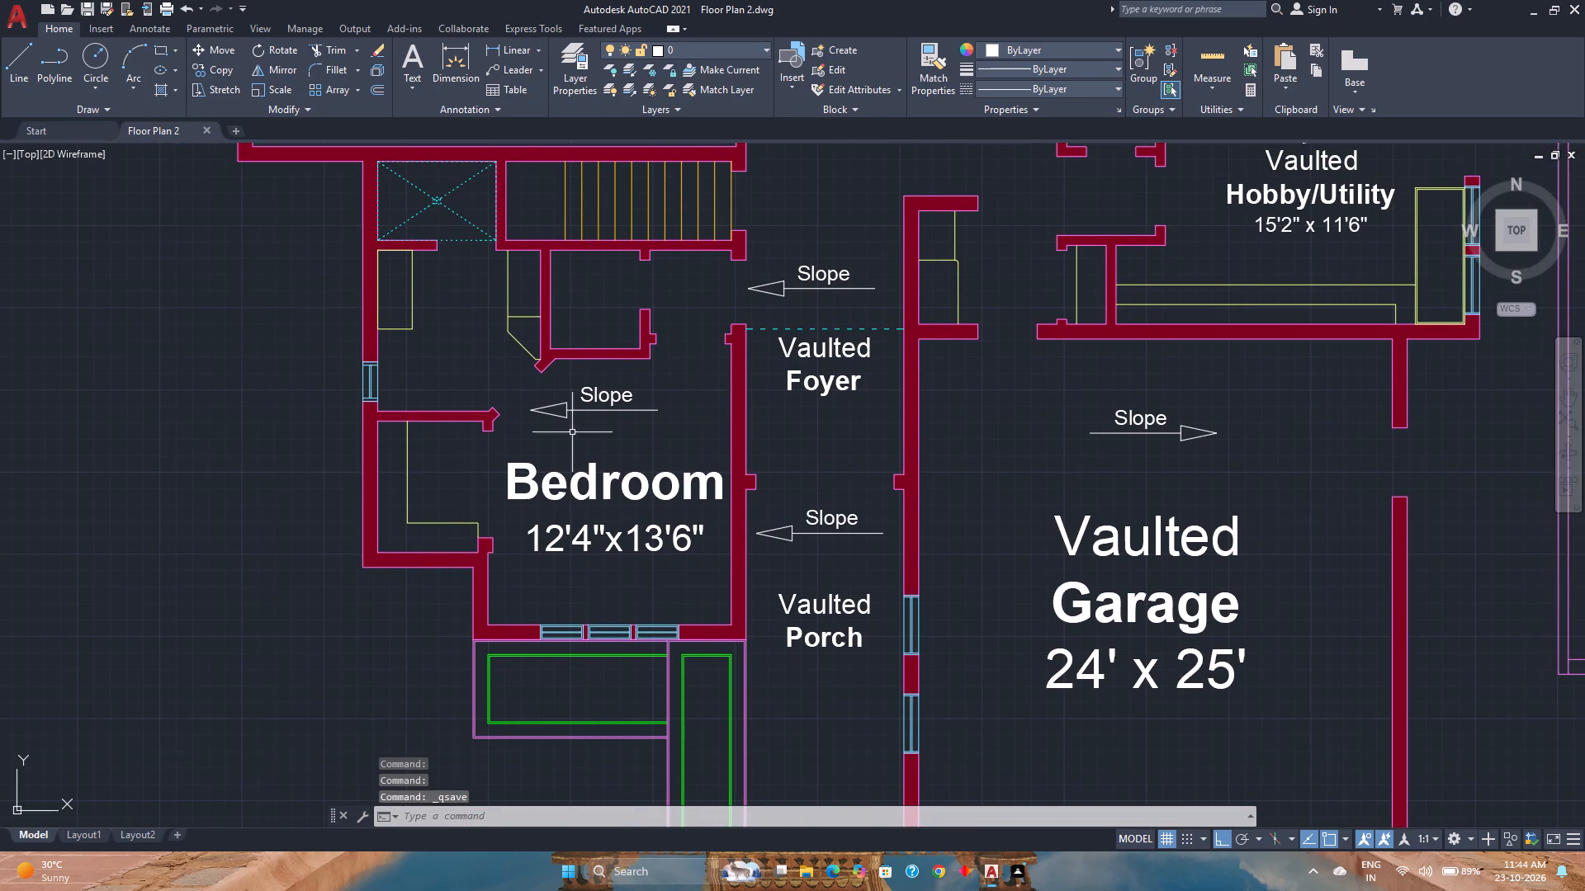
Copy the WIC label from the Owner's Suite closet into the alcove beside the main-floor Bedroom, with Ortho off.
{"action": "scroll", "coordinate": [682, 412], "scroll_direction": "down", "scroll_amount": 1}
{"action": "middle_click_drag", "start_coordinate": [682, 412], "coordinate": [670, 446]}
{"action": "middle_click", "coordinate": [665, 473]}
{"action": "middle_click", "coordinate": [665, 477]}
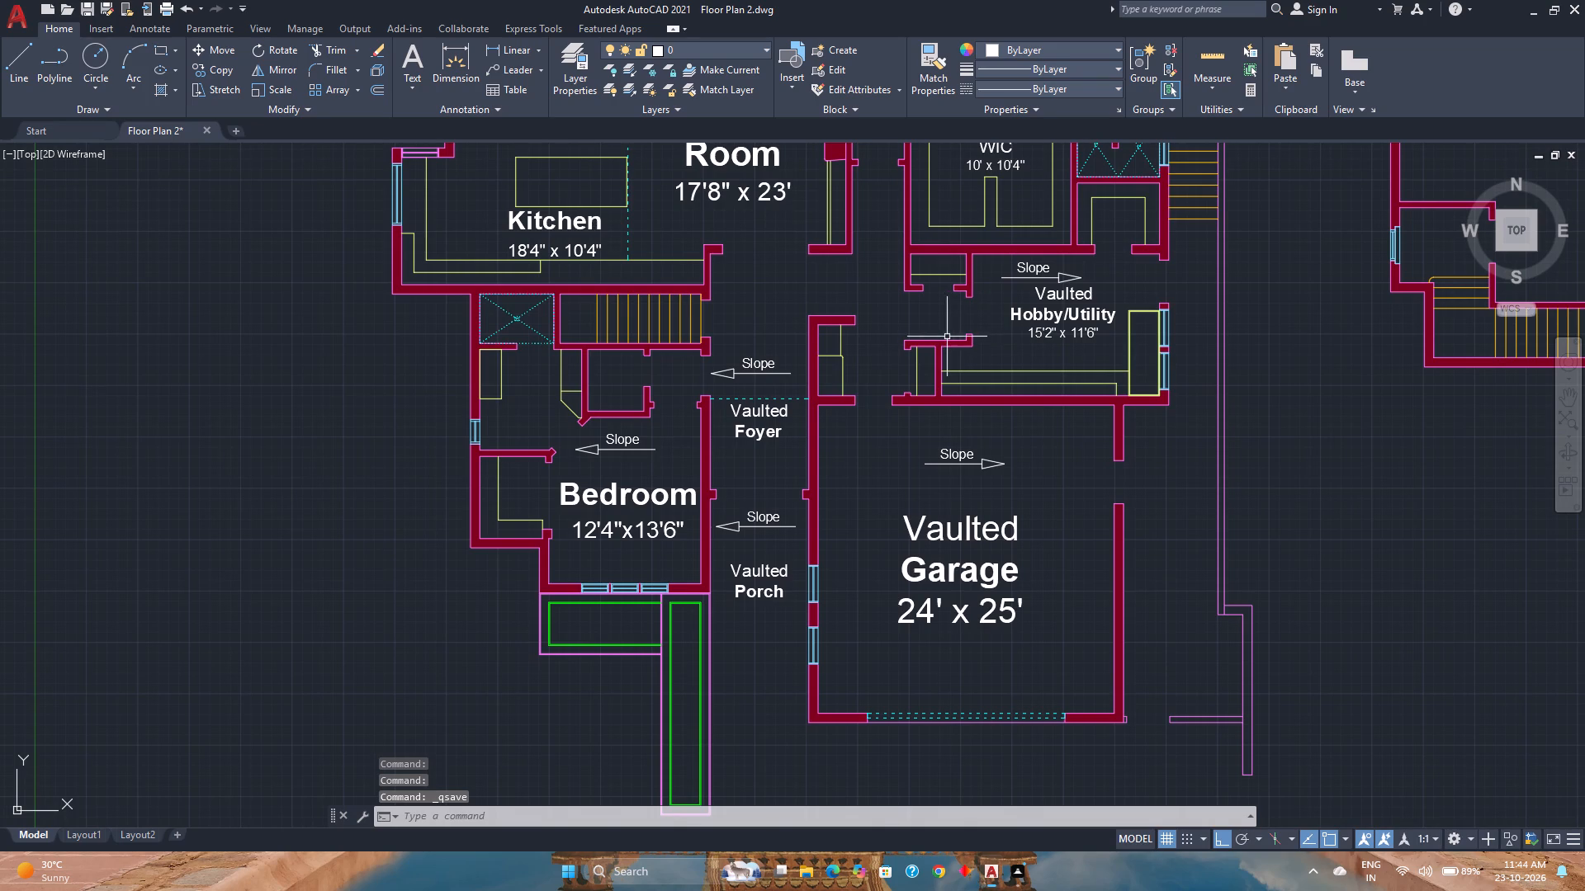
{"action": "scroll", "coordinate": [947, 337], "scroll_direction": "down", "scroll_amount": 1}
{"action": "middle_click_drag", "start_coordinate": [947, 337], "coordinate": [853, 443]}
{"action": "middle_click", "coordinate": [853, 443]}
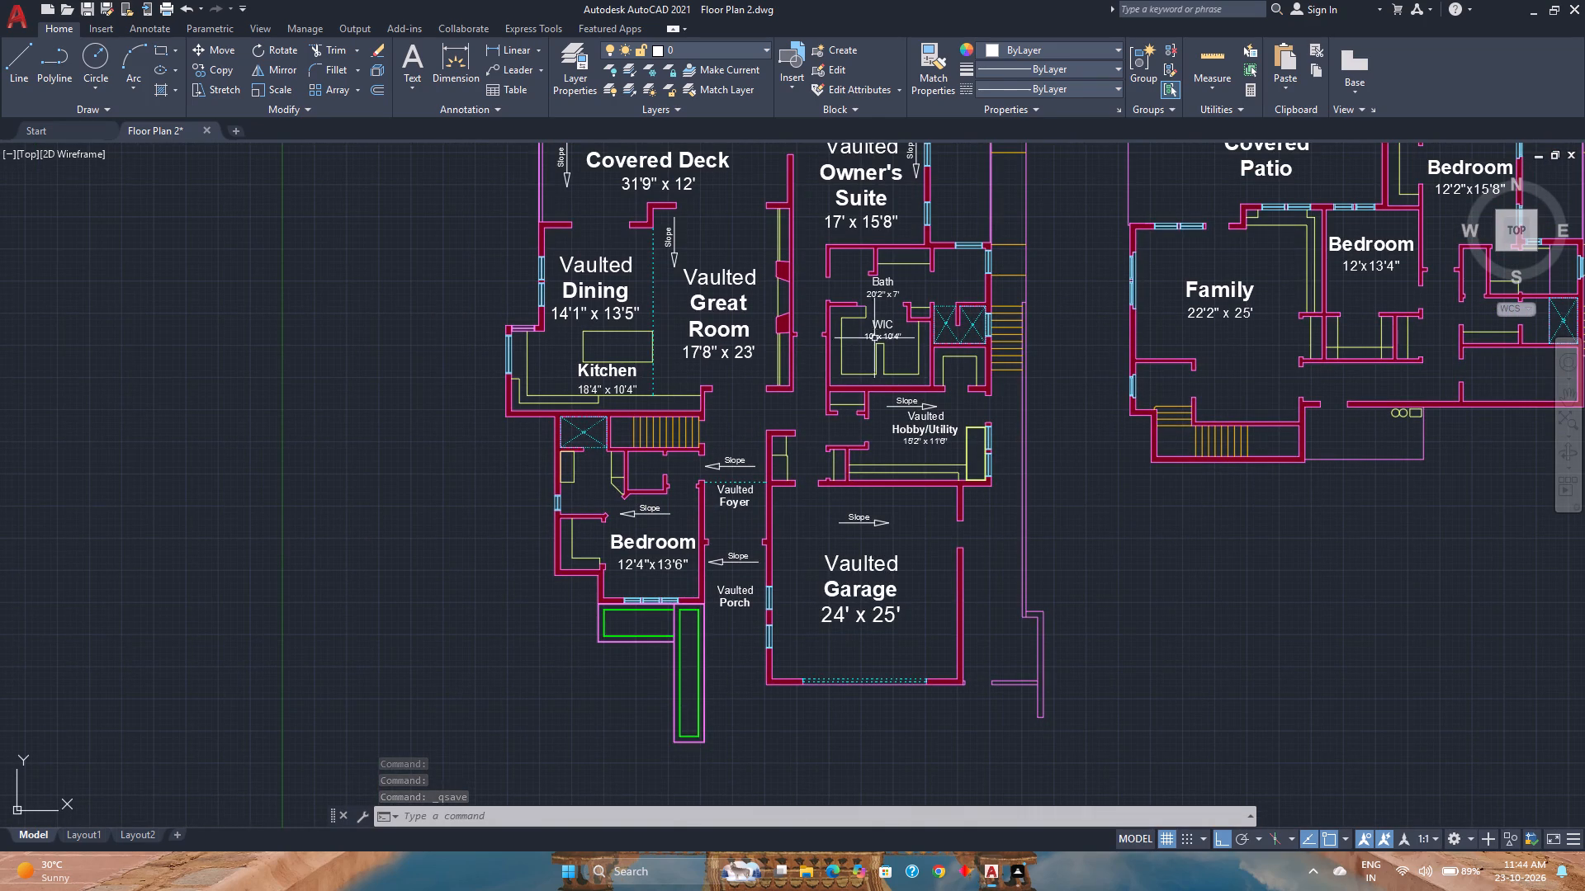
{"action": "left_click", "coordinate": [882, 320]}
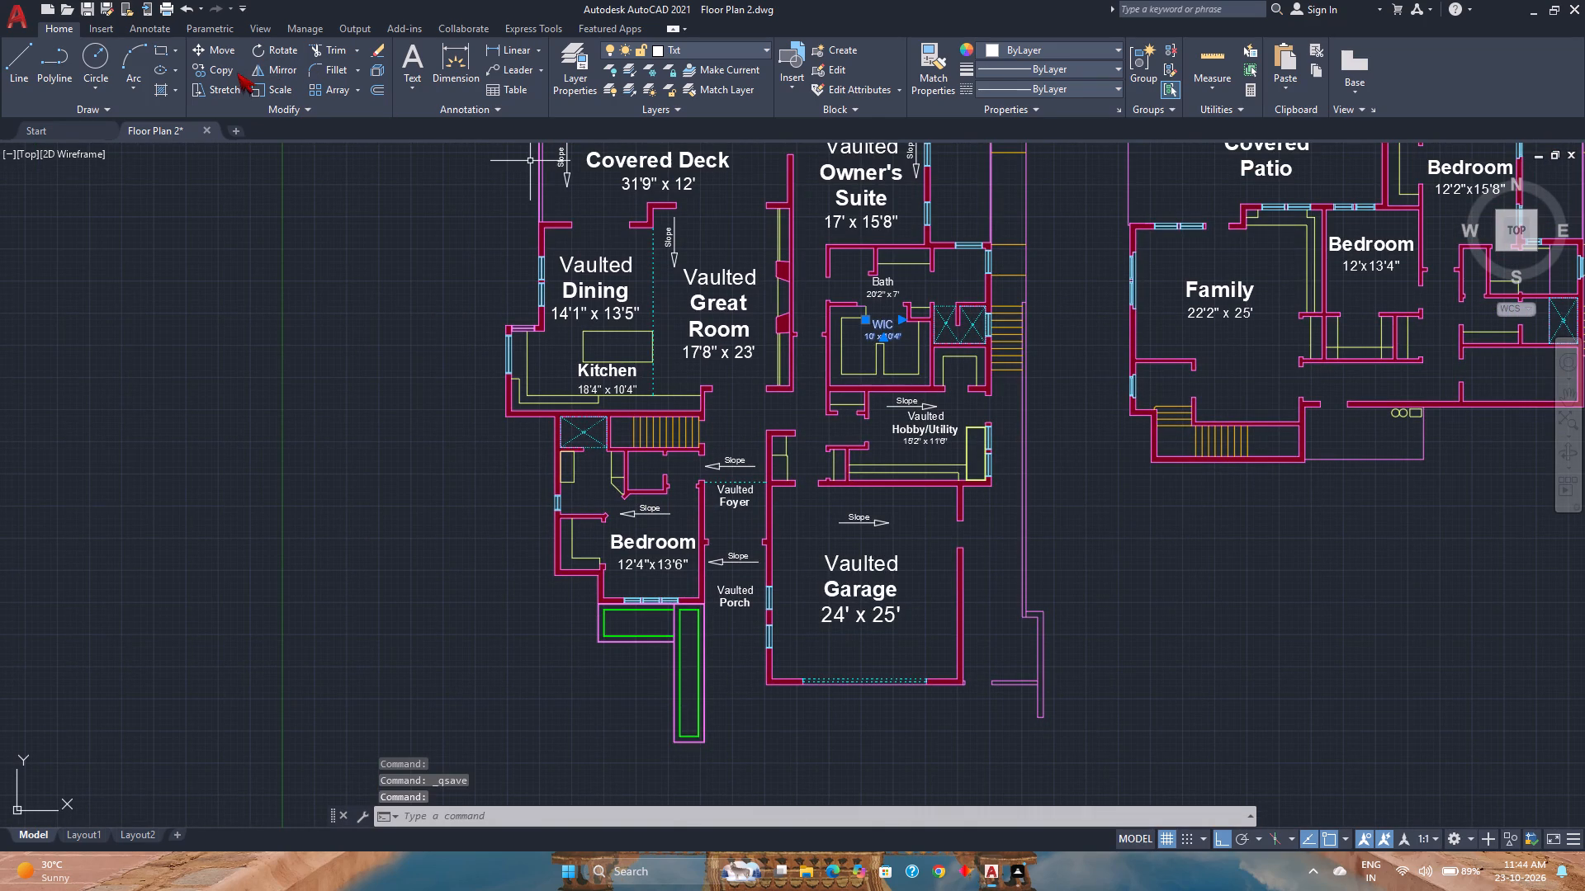
{"action": "left_click", "coordinate": [227, 73]}
{"action": "scroll", "coordinate": [947, 332], "scroll_direction": "up", "scroll_amount": 2}
{"action": "scroll", "coordinate": [873, 325], "scroll_direction": "up", "scroll_amount": 2}
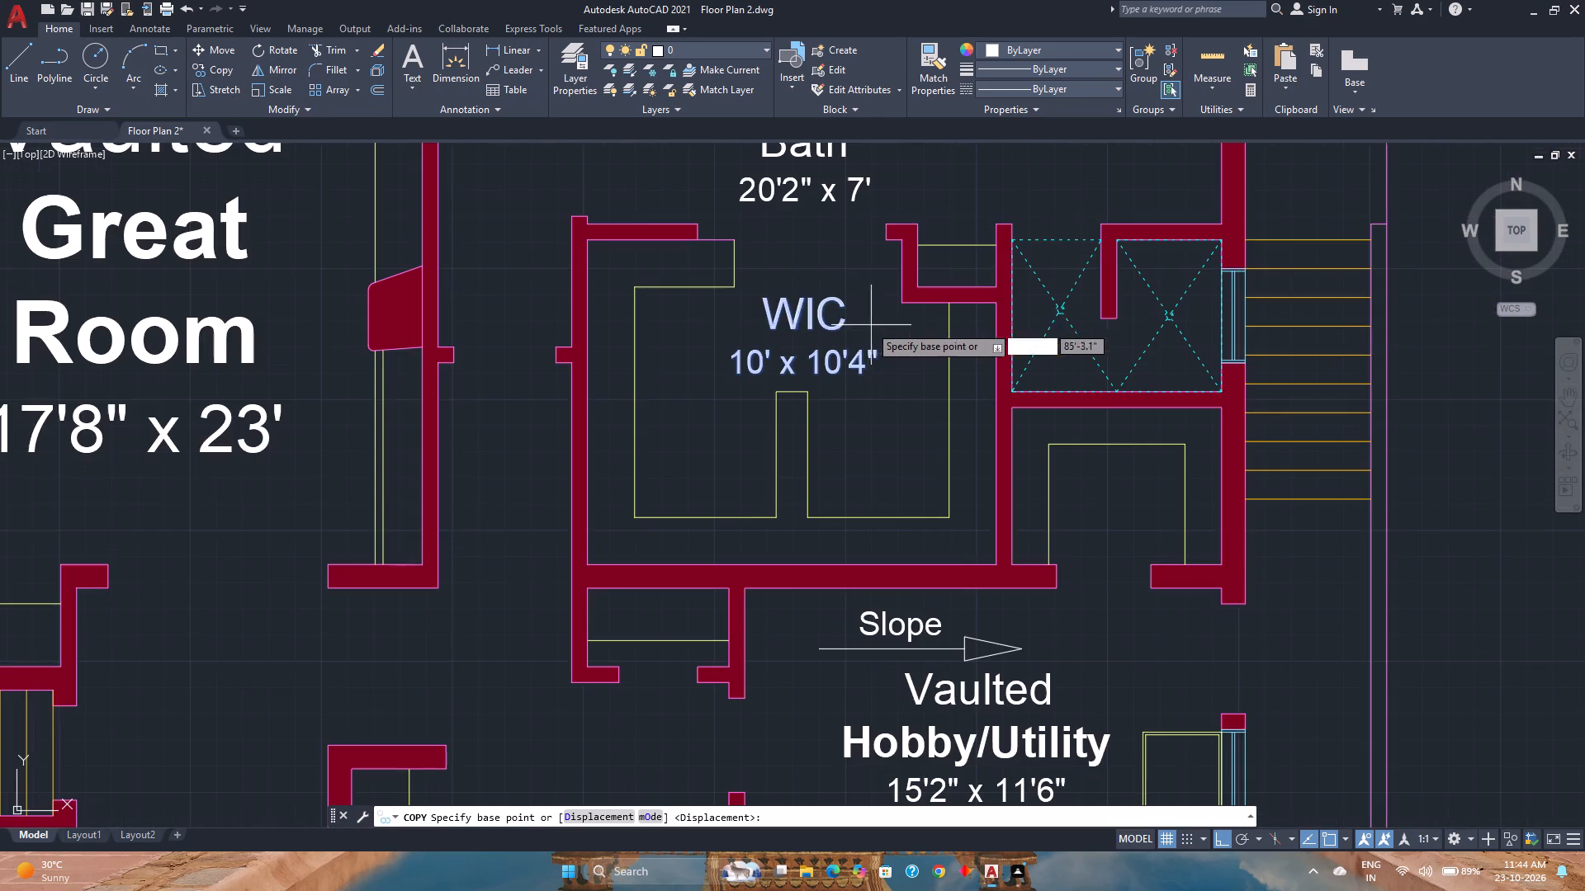
{"action": "scroll", "coordinate": [767, 301], "scroll_direction": "up", "scroll_amount": 3}
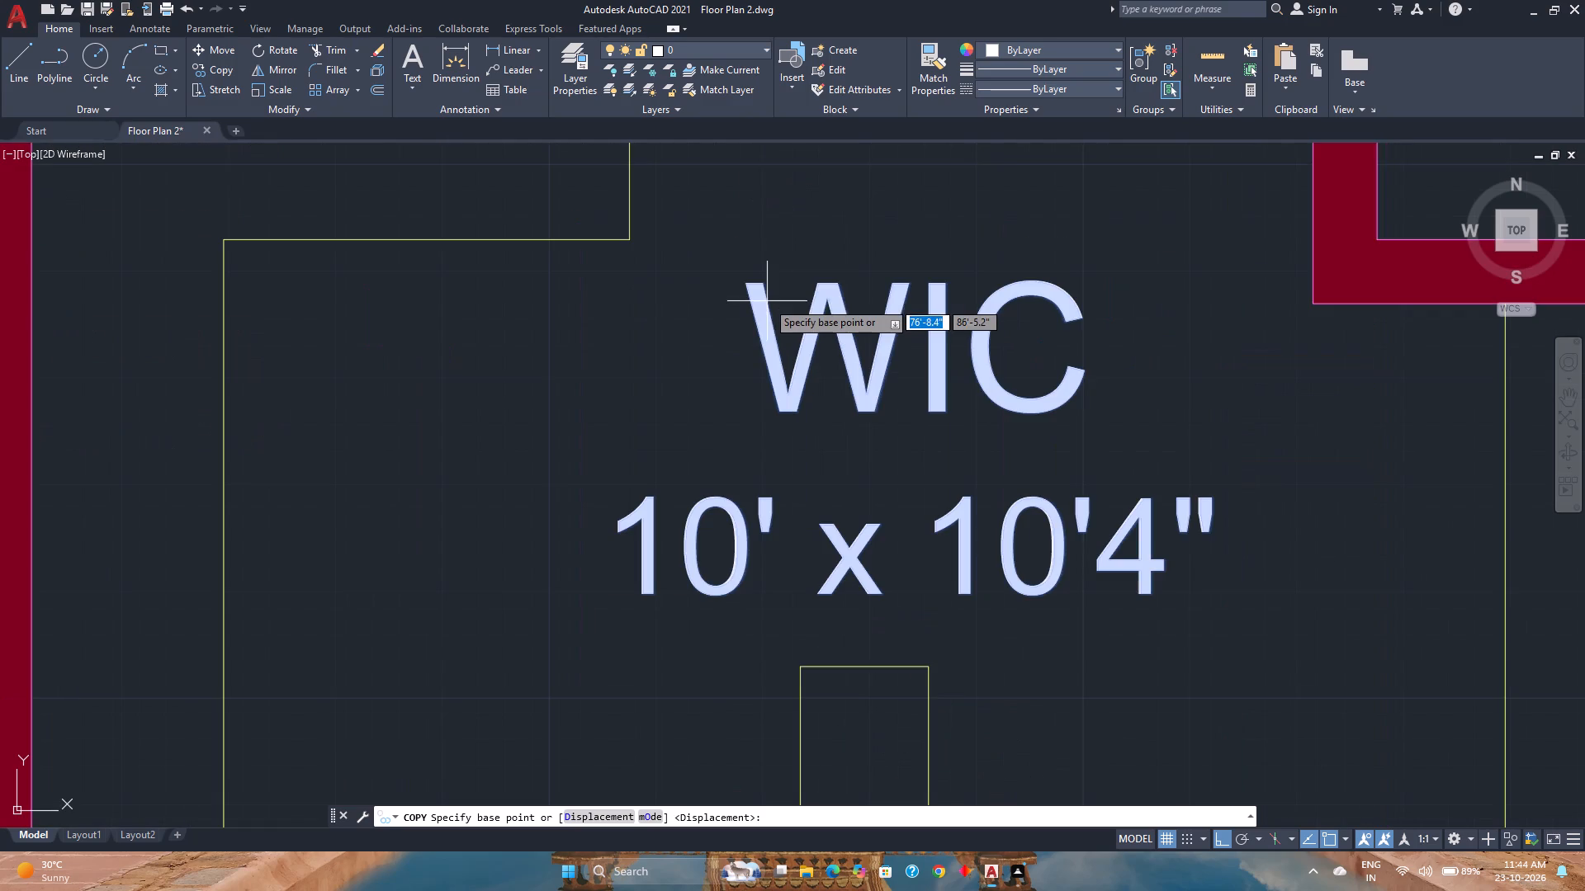
{"action": "left_click", "coordinate": [753, 288]}
{"action": "scroll", "coordinate": [753, 288], "scroll_direction": "down", "scroll_amount": 3}
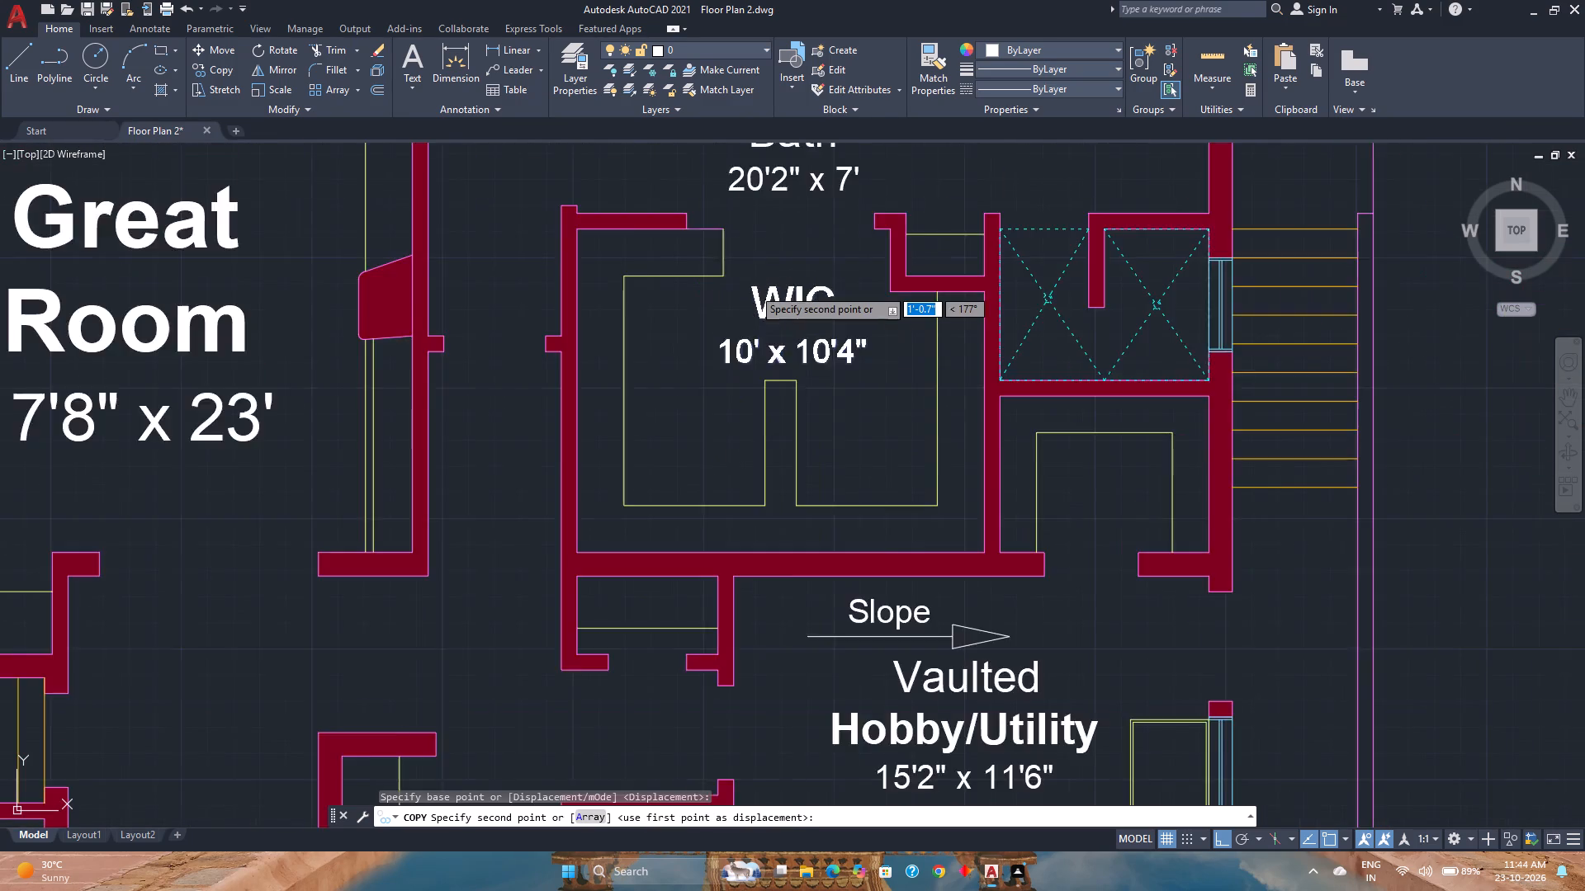
{"action": "scroll", "coordinate": [753, 288], "scroll_direction": "down", "scroll_amount": 2}
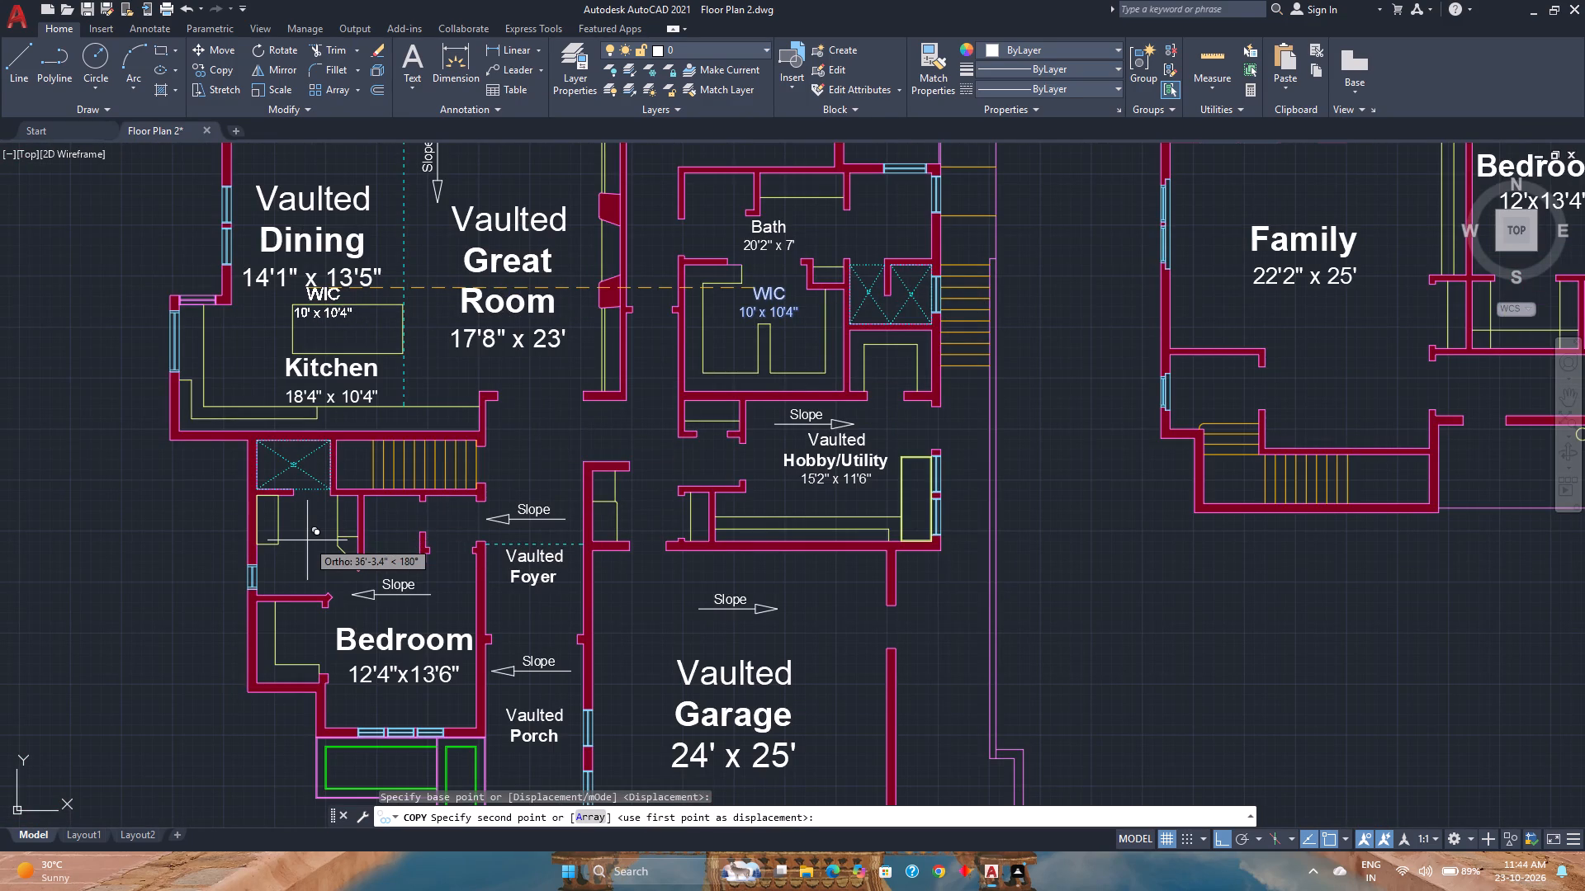
{"action": "key", "text": "F8"}
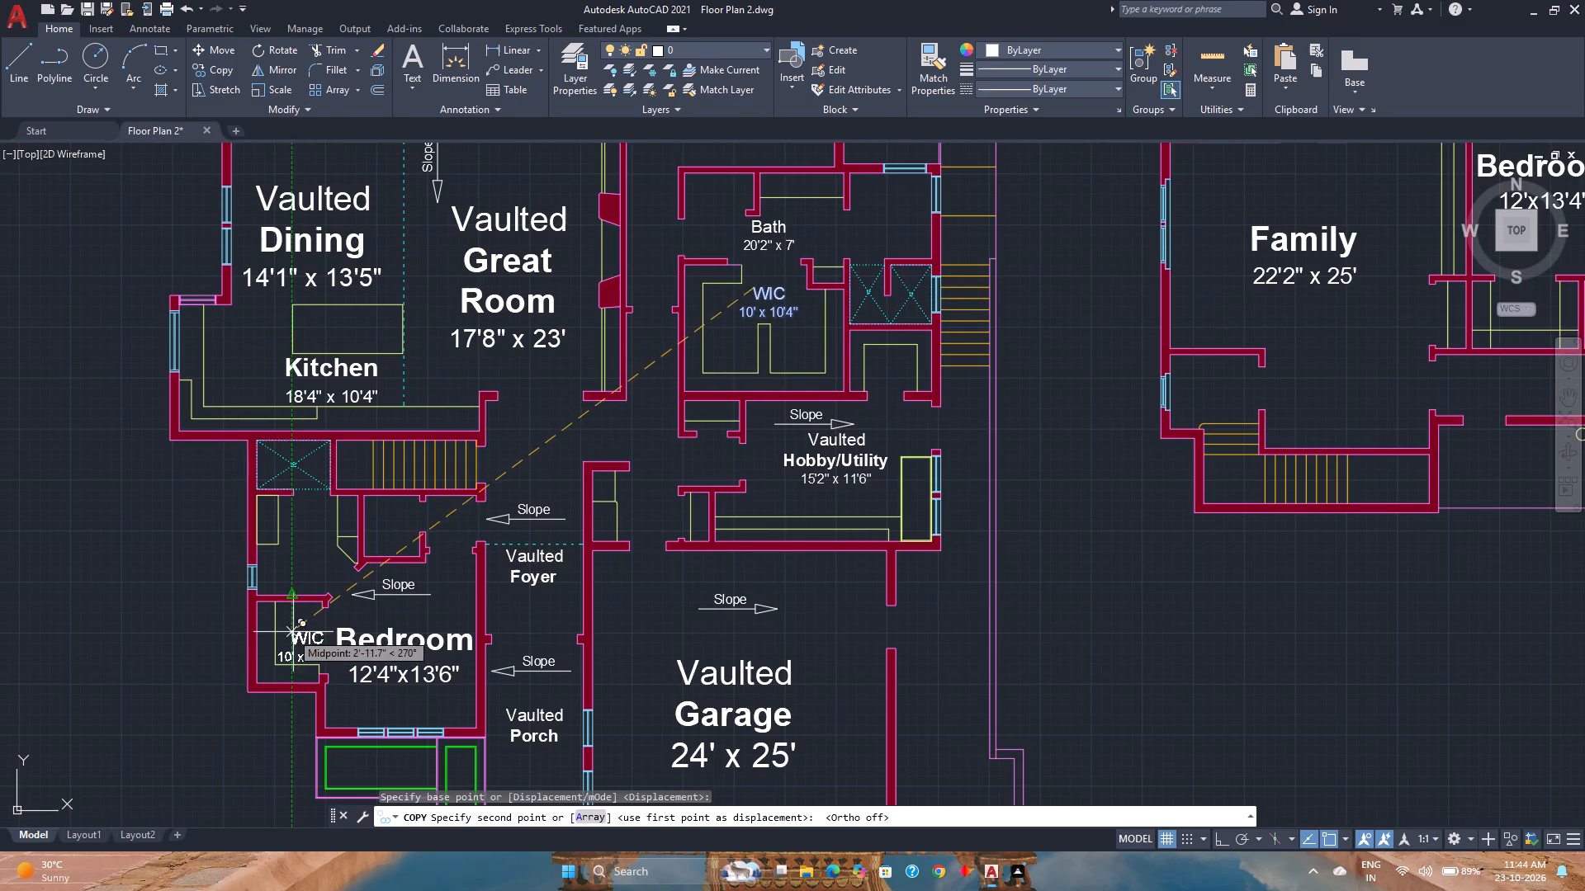
{"action": "scroll", "coordinate": [291, 626], "scroll_direction": "up", "scroll_amount": 3}
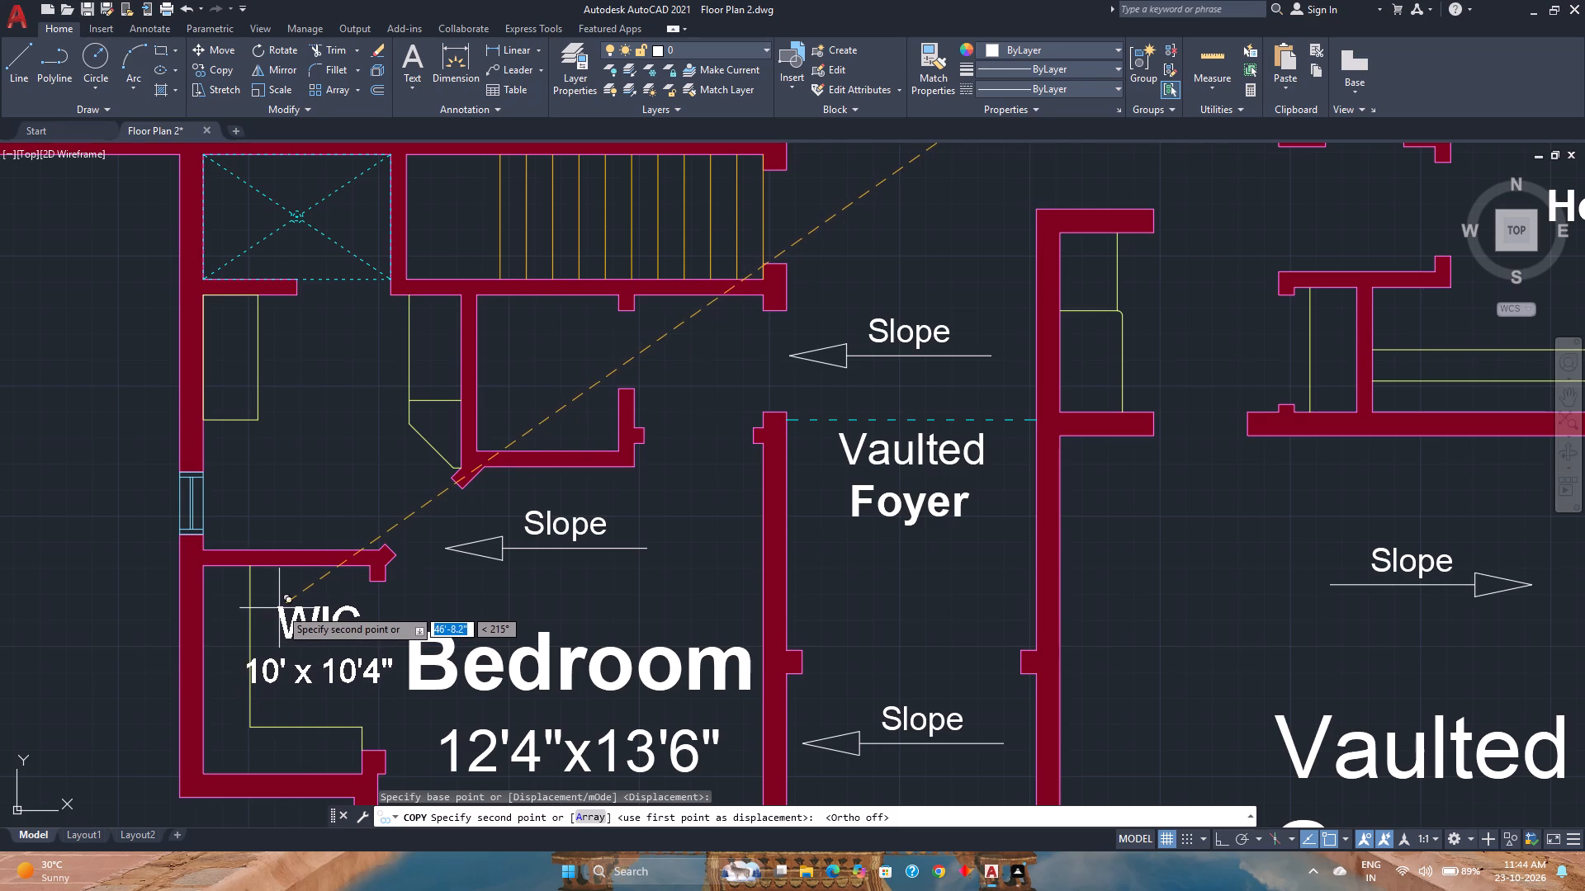
{"action": "left_click", "coordinate": [282, 606]}
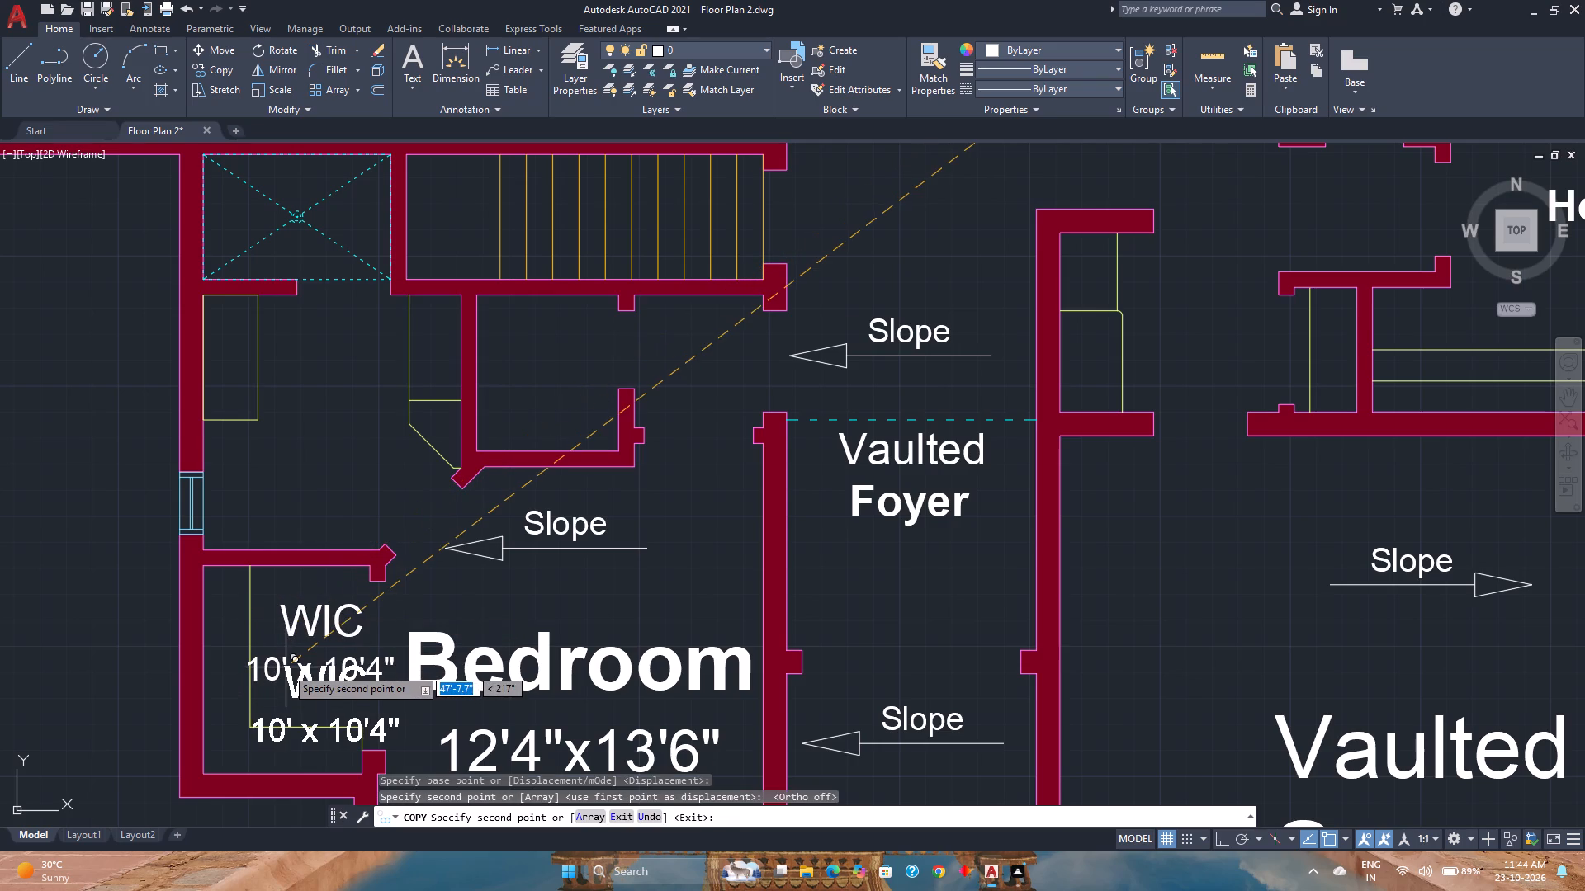
{"action": "key", "text": "Escape"}
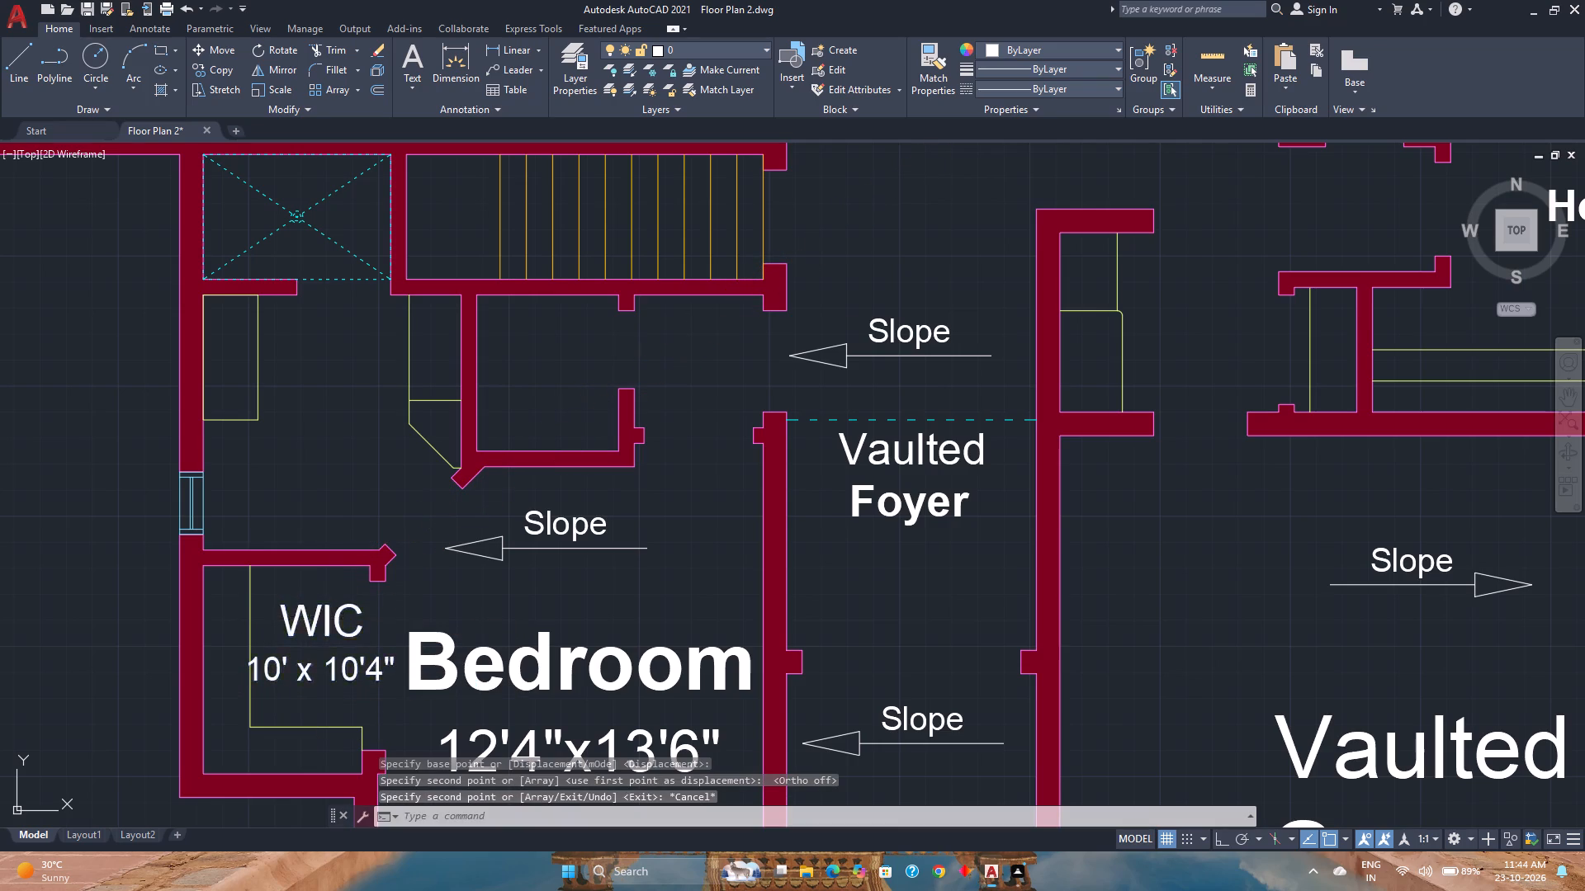
Edit the copied WIC label beside the main-floor Bedroom, setting the first dimension to 5'4".
{"action": "double_click", "coordinate": [307, 618]}
{"action": "left_click", "coordinate": [282, 665]}
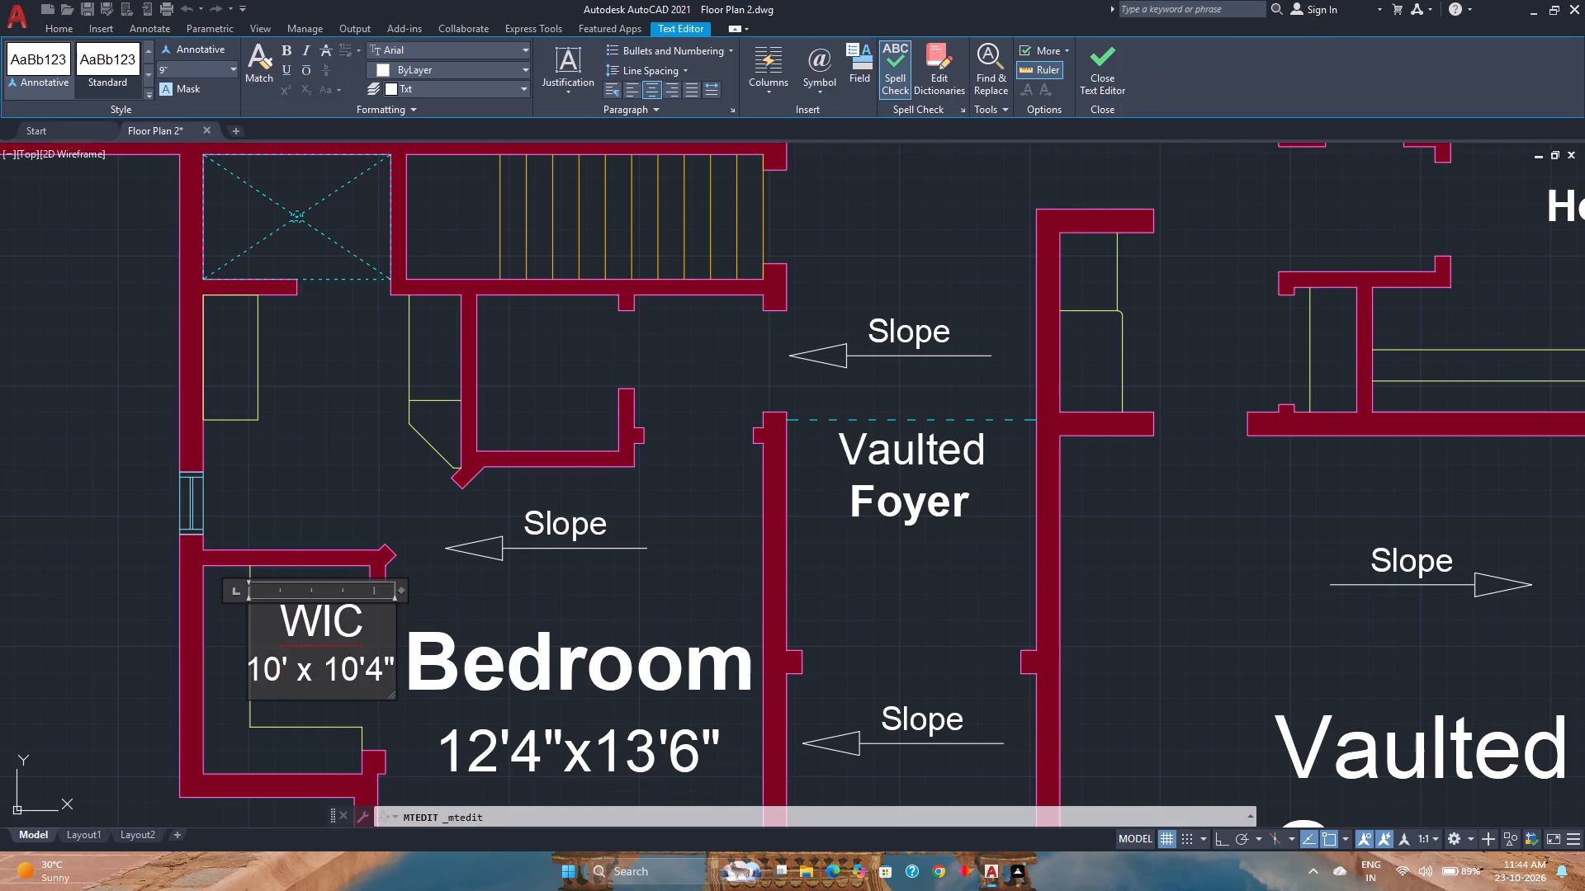
{"action": "key", "text": "BackSpace"}
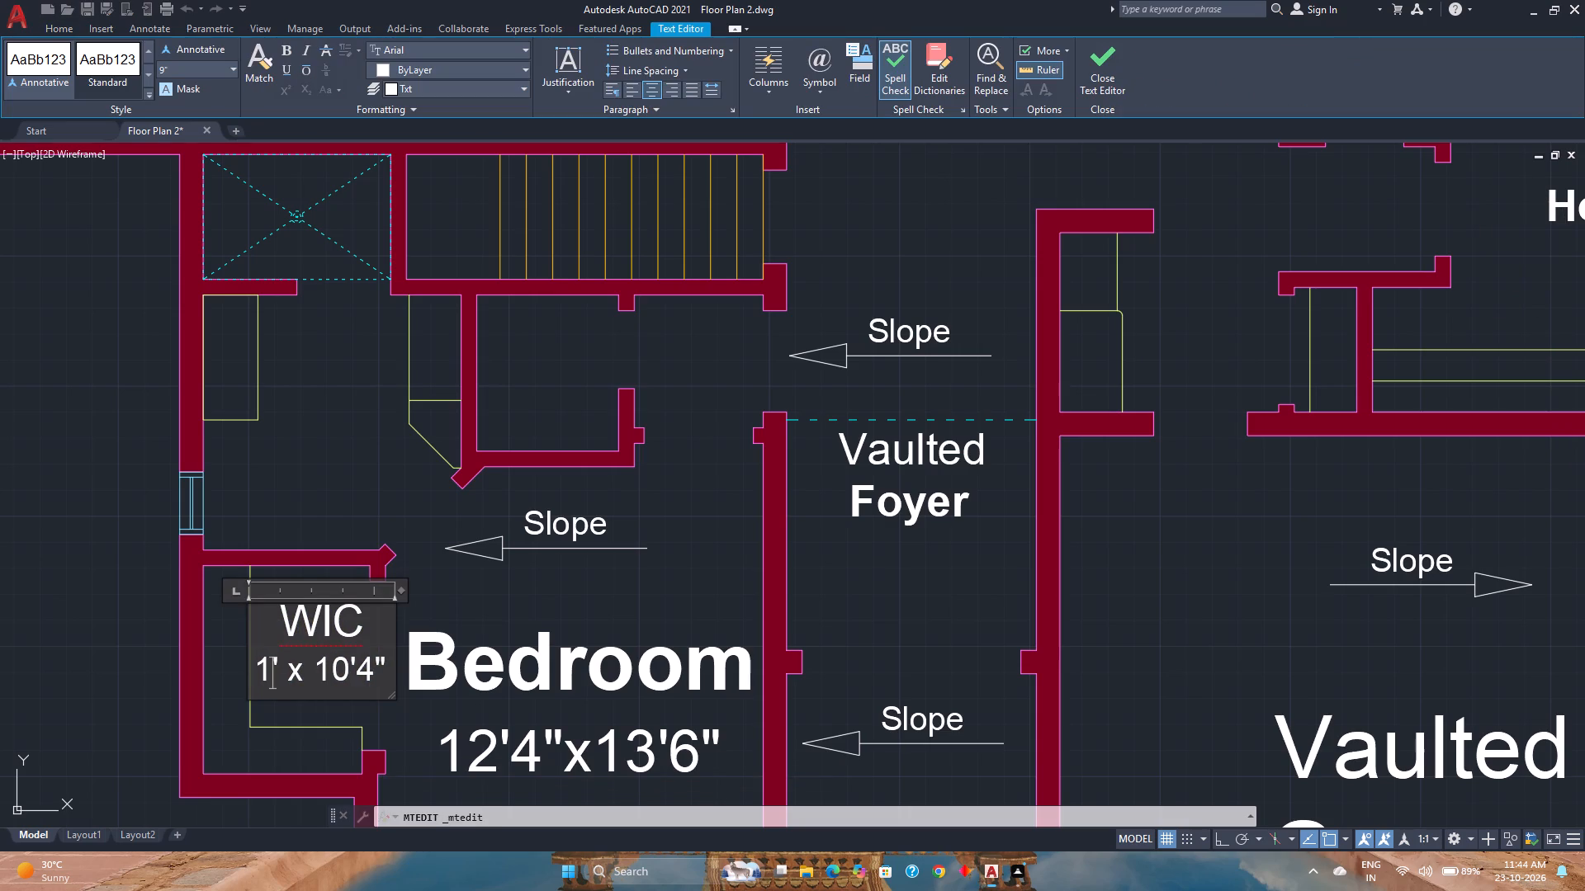
{"action": "key", "text": "BackSpace"}
{"action": "key", "text": "5"}
{"action": "key", "text": "4"}
{"action": "key", "text": "Right"}
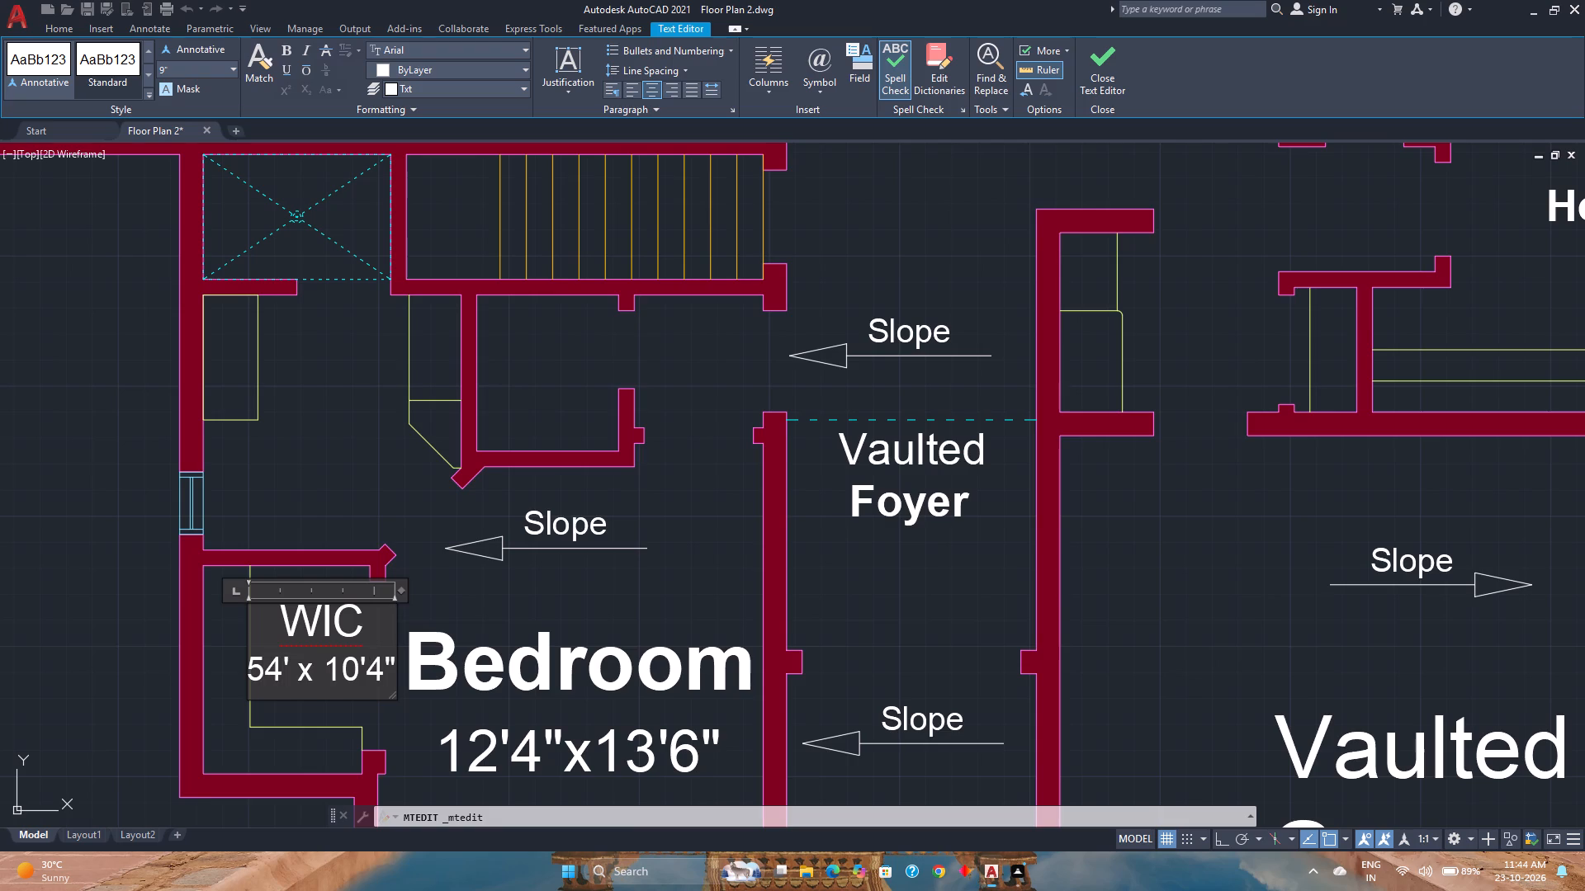
{"action": "key", "text": "Left"}
{"action": "key", "text": "BackSpace"}
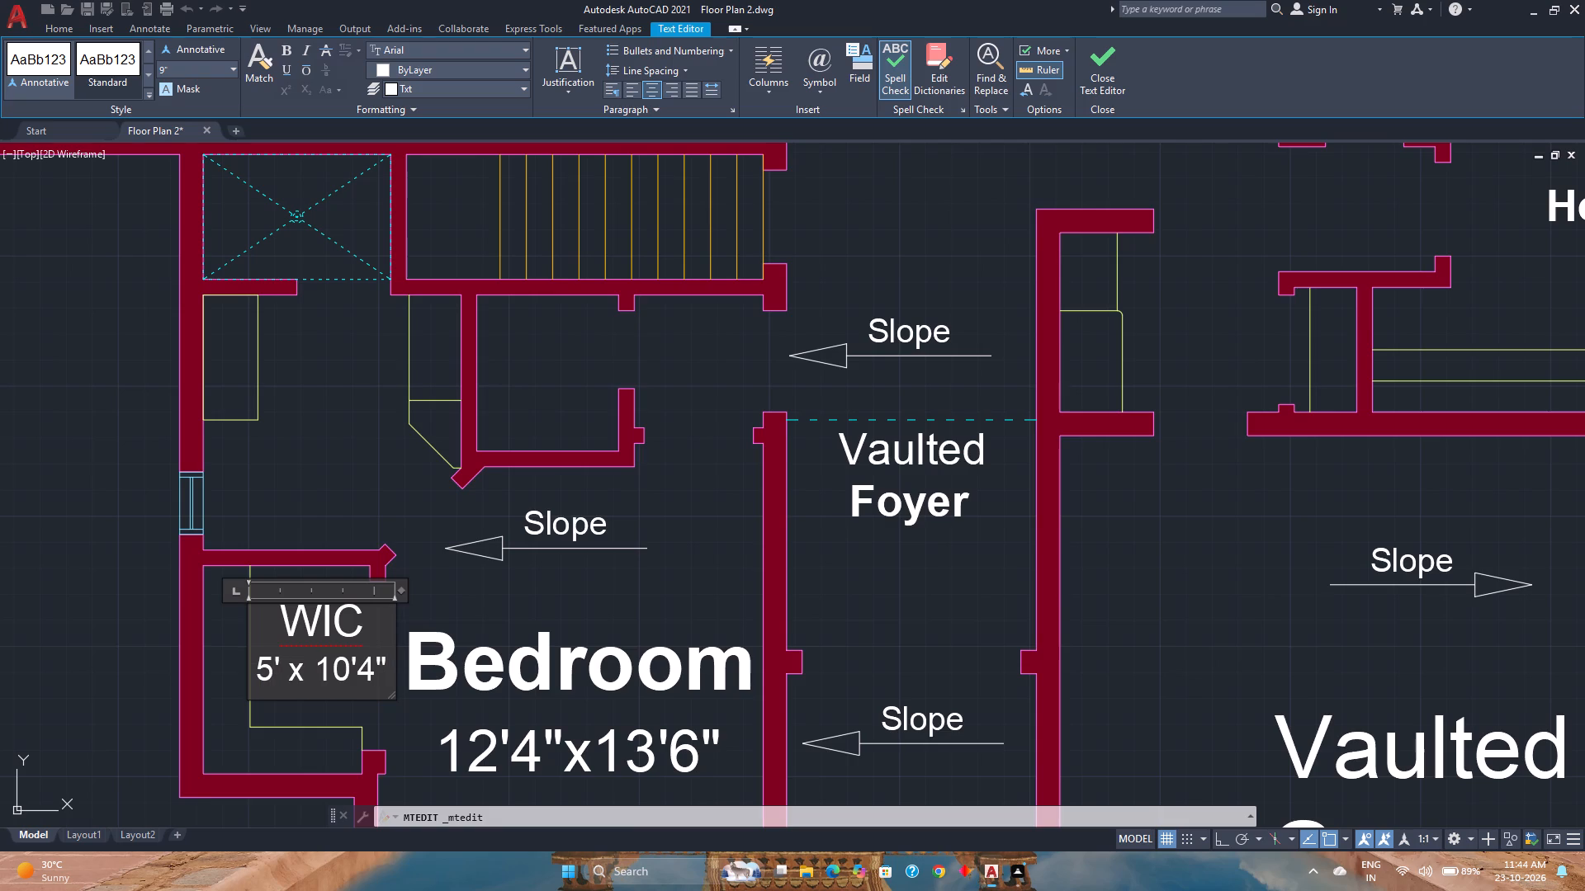
{"action": "key", "text": "Right"}
{"action": "key", "text": "4"}
{"action": "key", "text": "shift+quotedbl"}
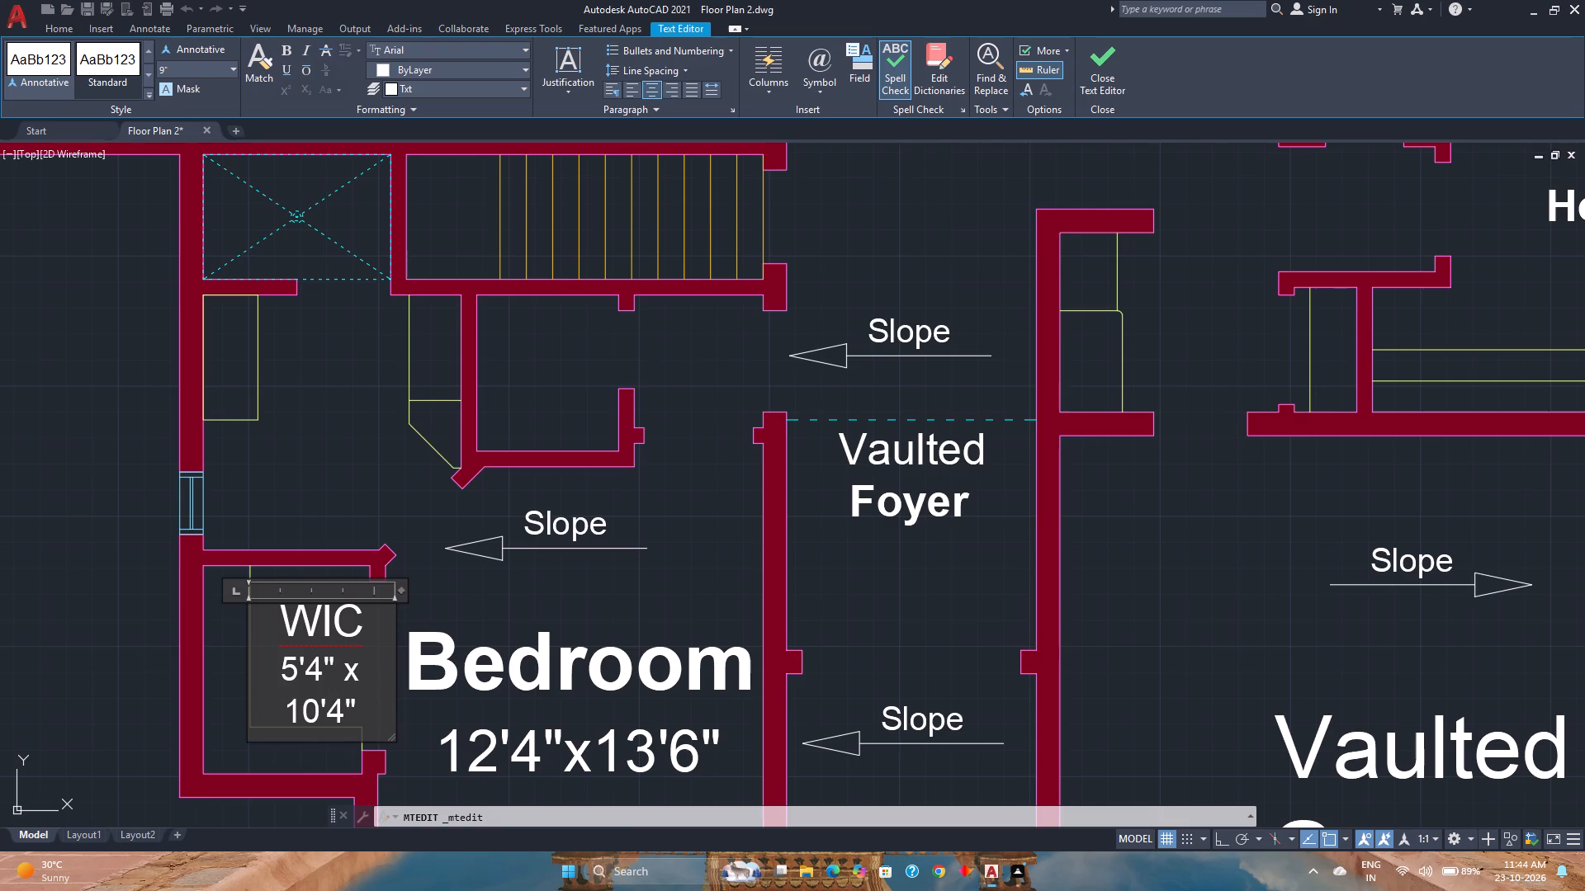
Set the second dimension of the Bedroom WIC label to 6'8" and finish the text edit.
{"action": "key", "text": "Down"}
{"action": "key", "text": "Left"}
{"action": "key", "text": "BackSpace"}
{"action": "key", "text": "BackSpace"}
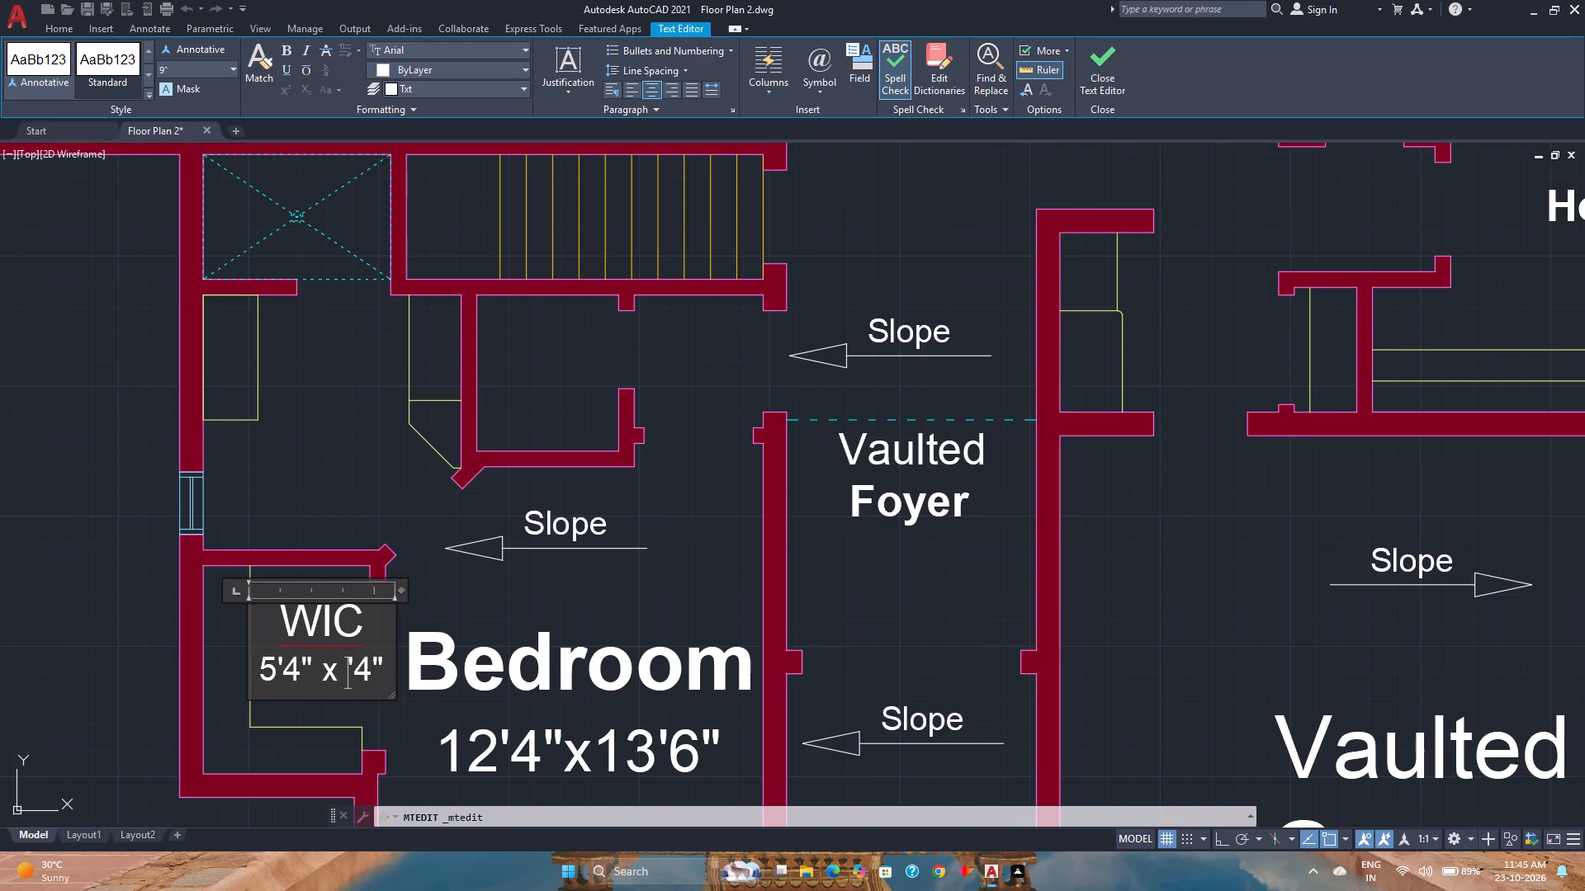
{"action": "key", "text": "6"}
{"action": "key", "text": "Right"}
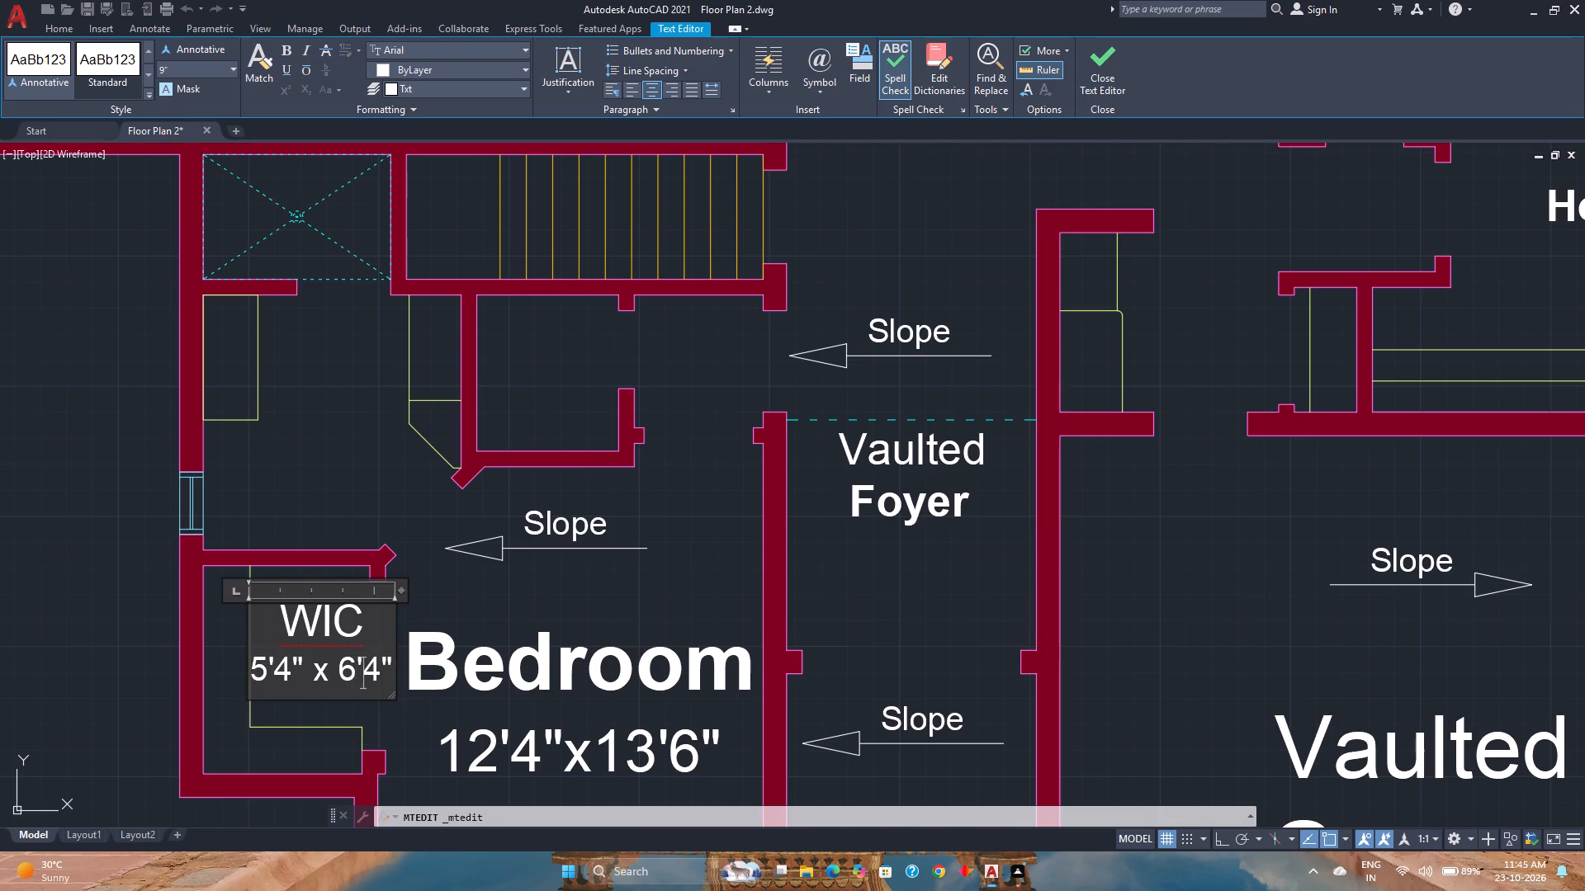
{"action": "key", "text": "Right"}
{"action": "key", "text": "BackSpace"}
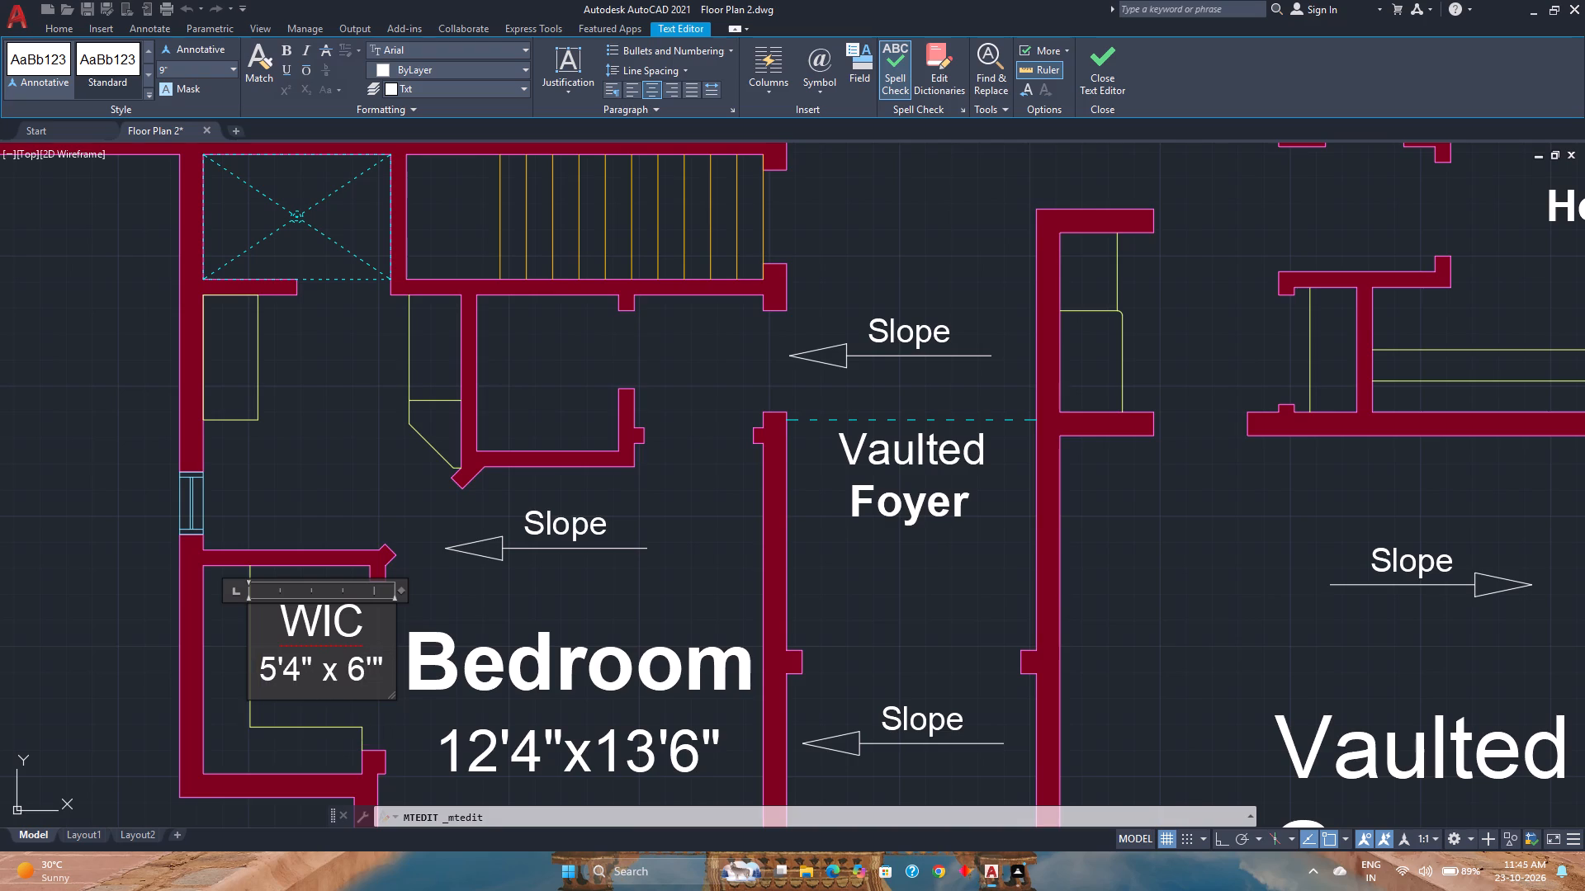
{"action": "key", "text": "8"}
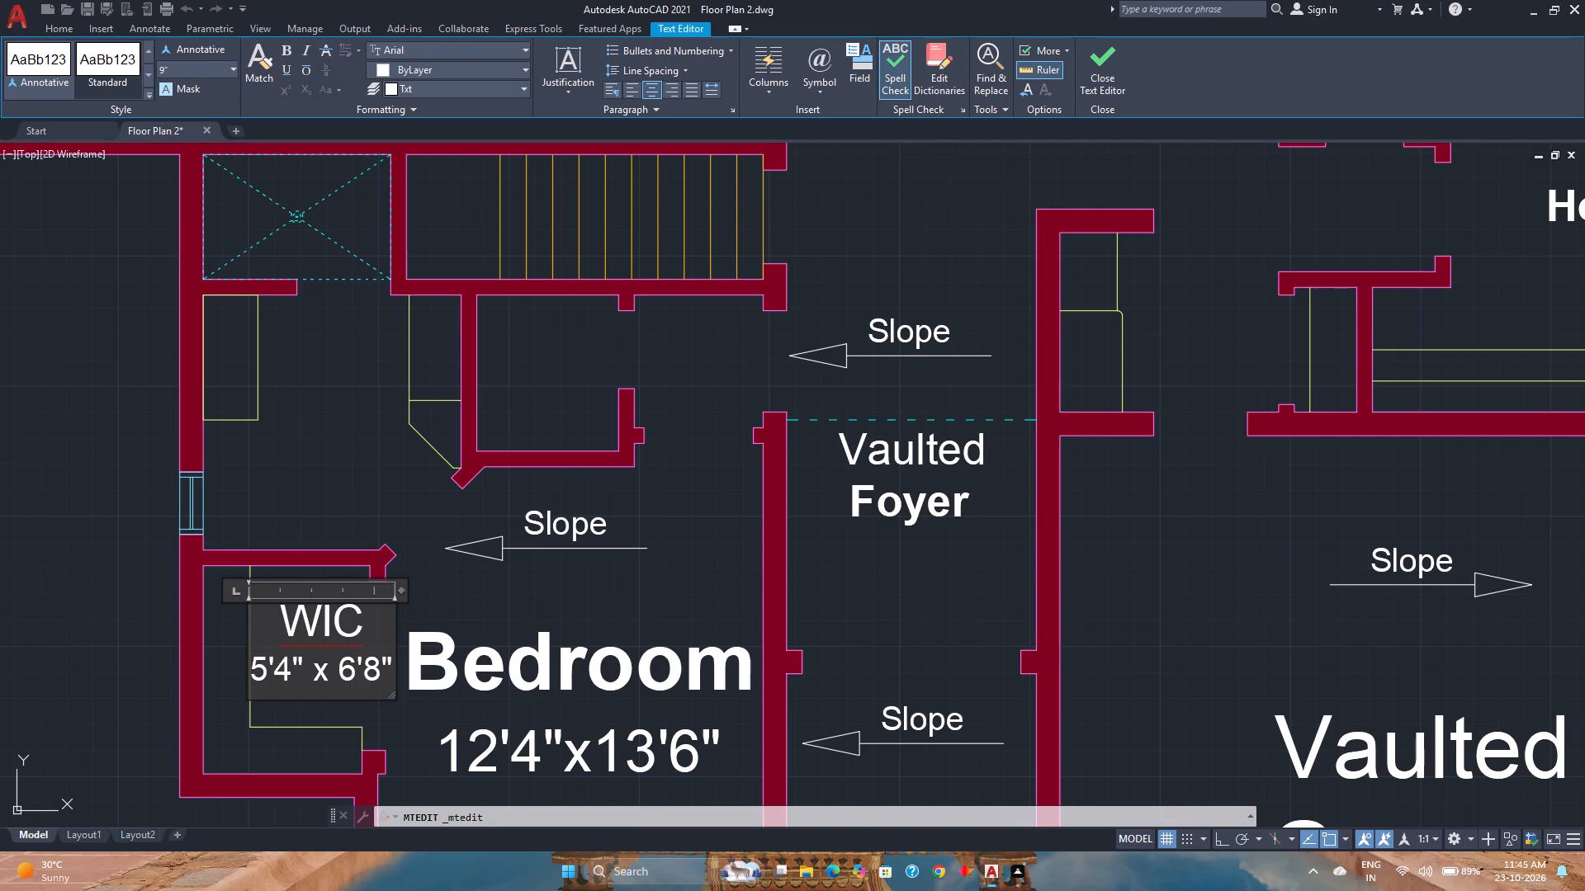
{"action": "left_click", "coordinate": [1113, 85]}
Check the Bedroom closet's interior width and depth with a quick measurement.
{"action": "left_click", "coordinate": [1191, 61]}
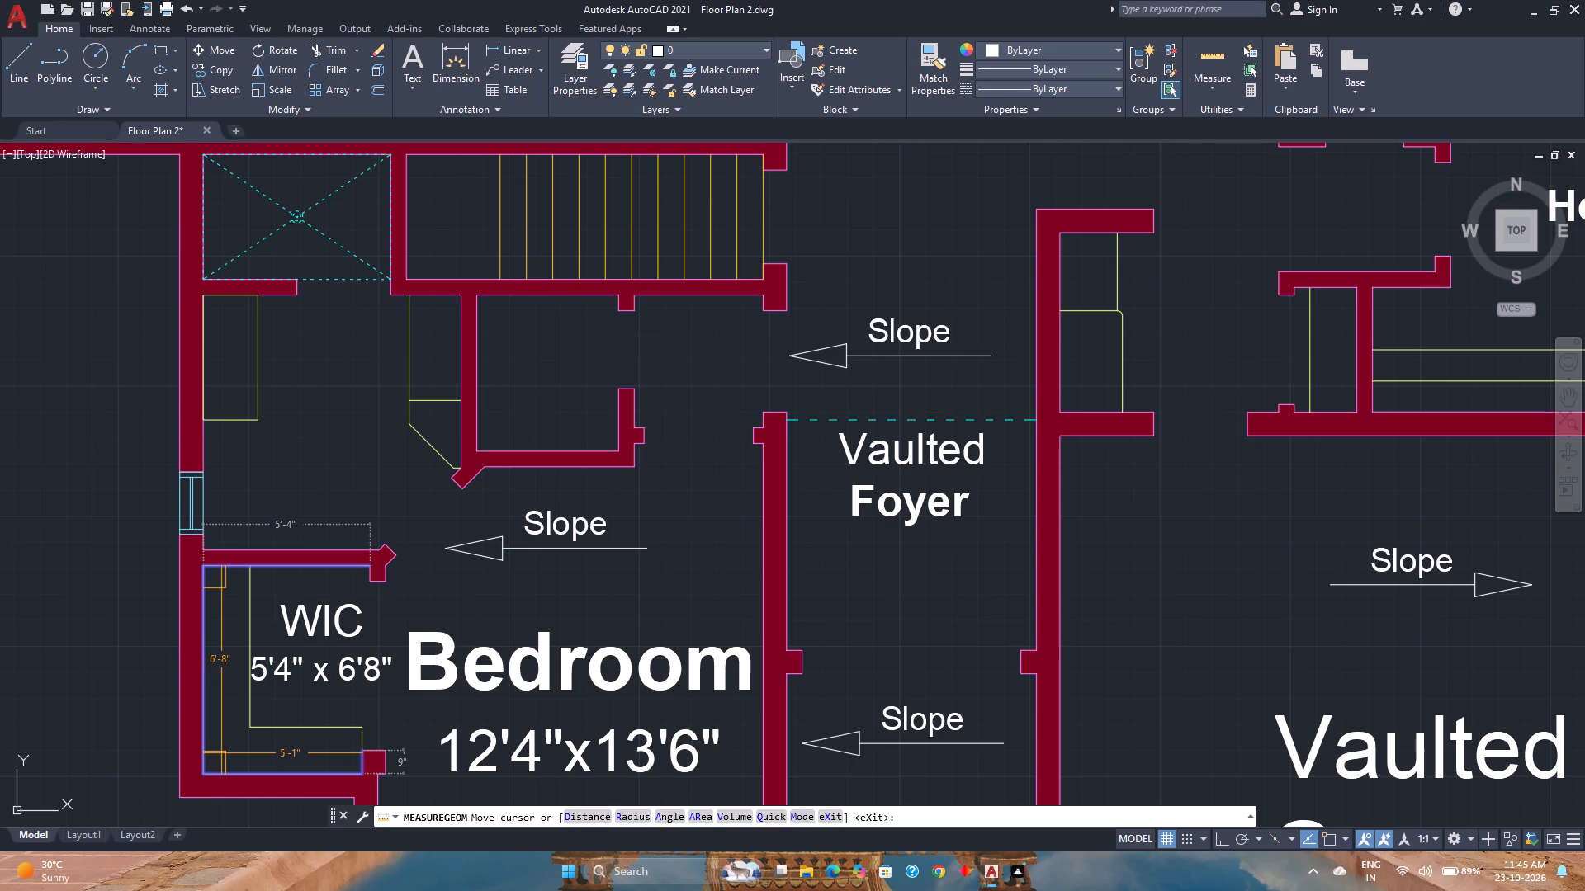
{"action": "key", "text": "Escape"}
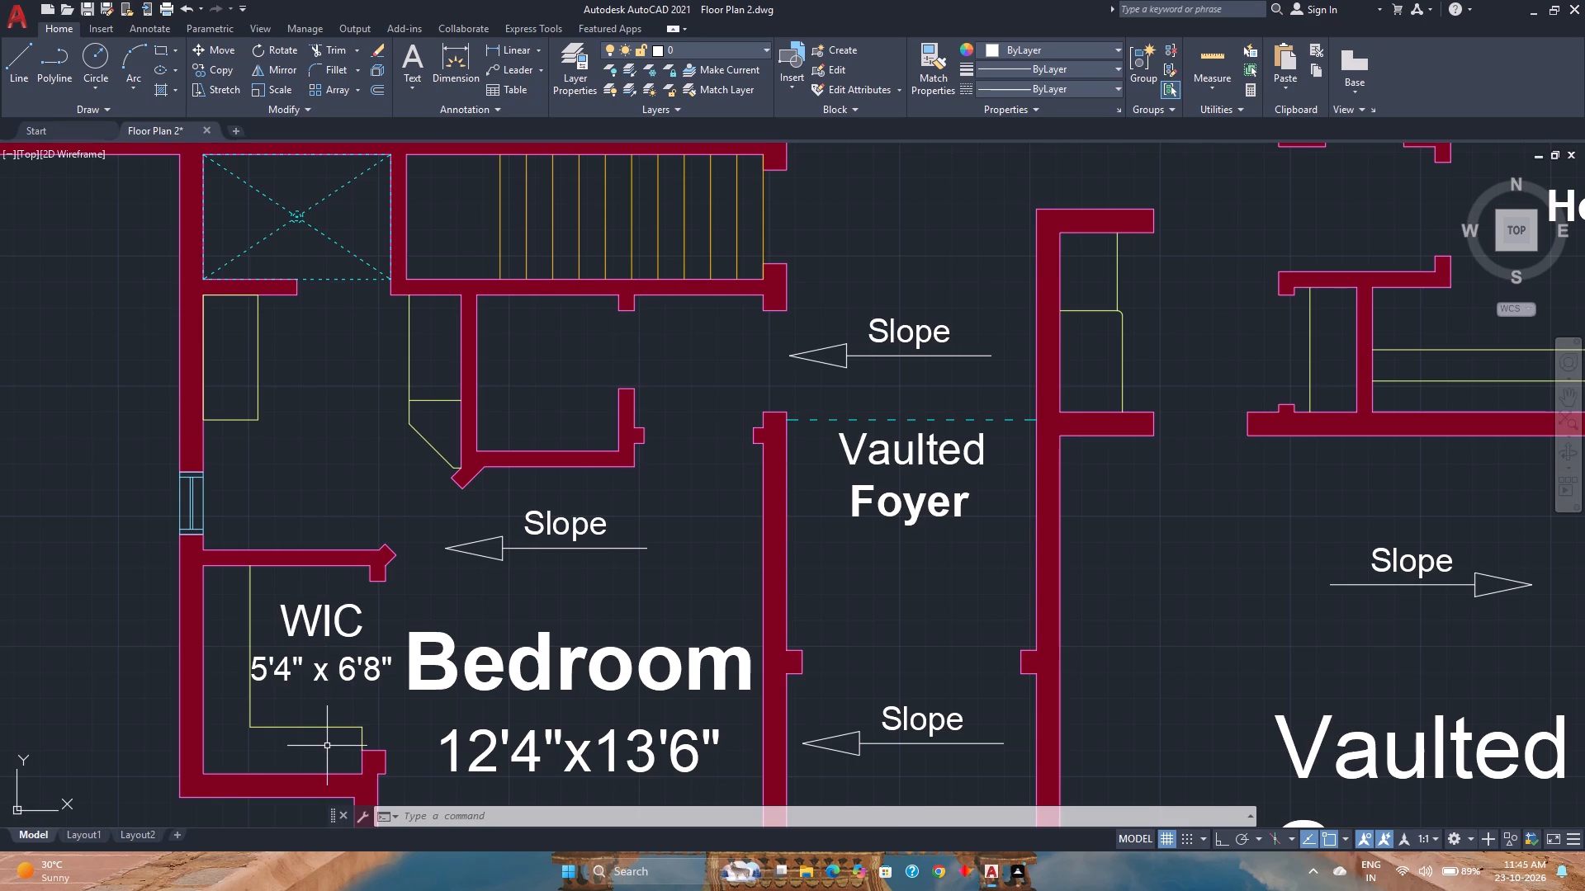
Turn the Doors layer back on.
{"action": "left_click", "coordinate": [722, 47]}
{"action": "left_click", "coordinate": [615, 106]}
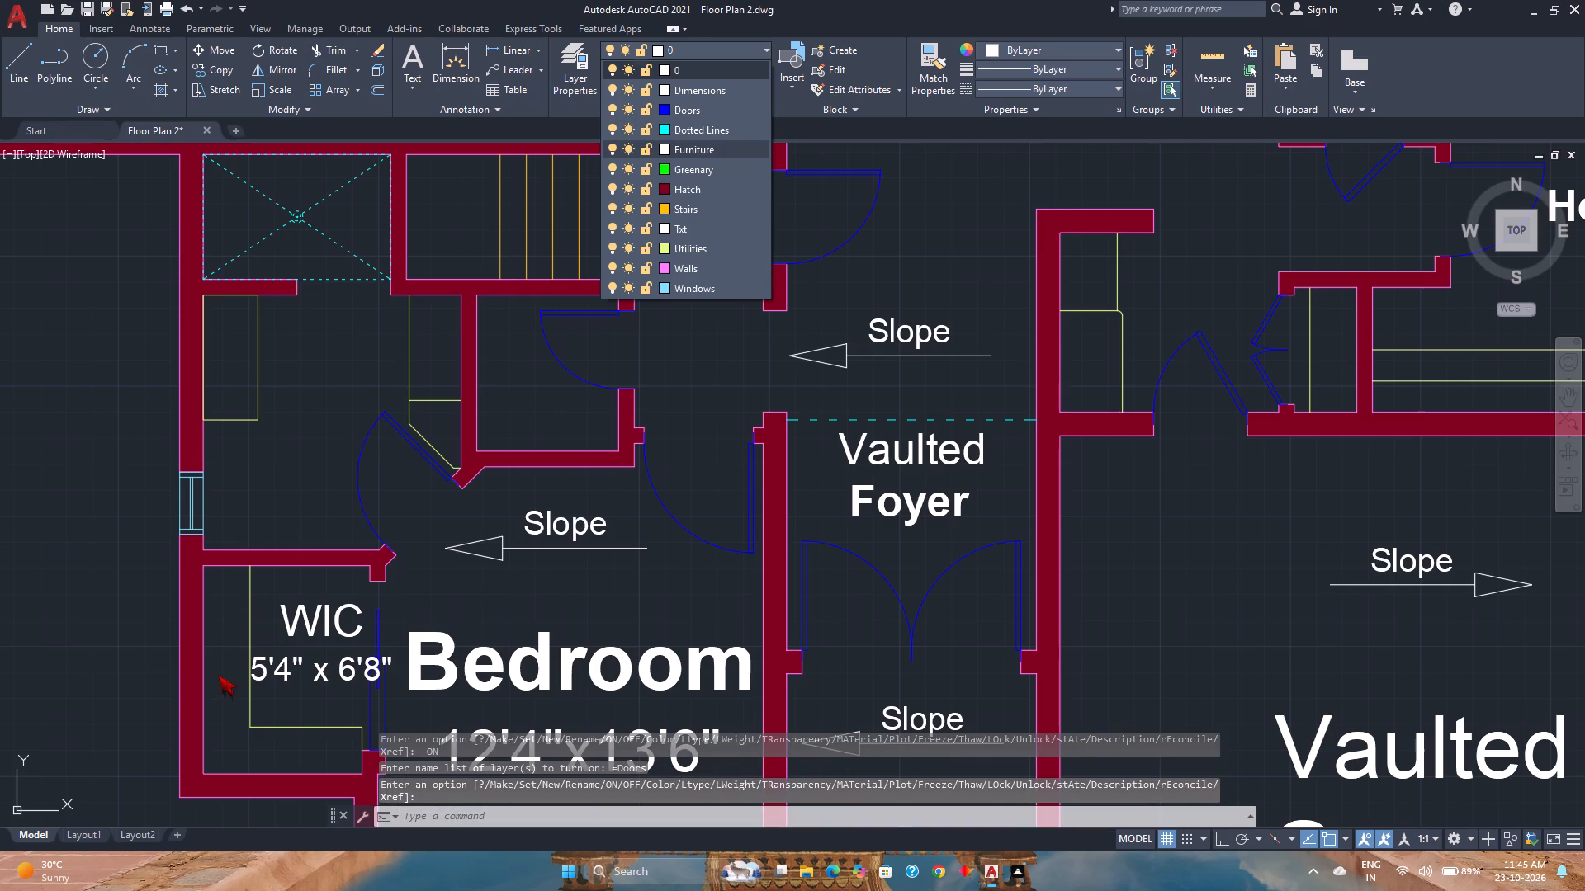
{"action": "key", "text": "Escape"}
Move the closet's short vertical closing line from the wall stub's corner to the inner edge of the sliding door.
{"action": "scroll", "coordinate": [350, 757], "scroll_direction": "up", "scroll_amount": 3}
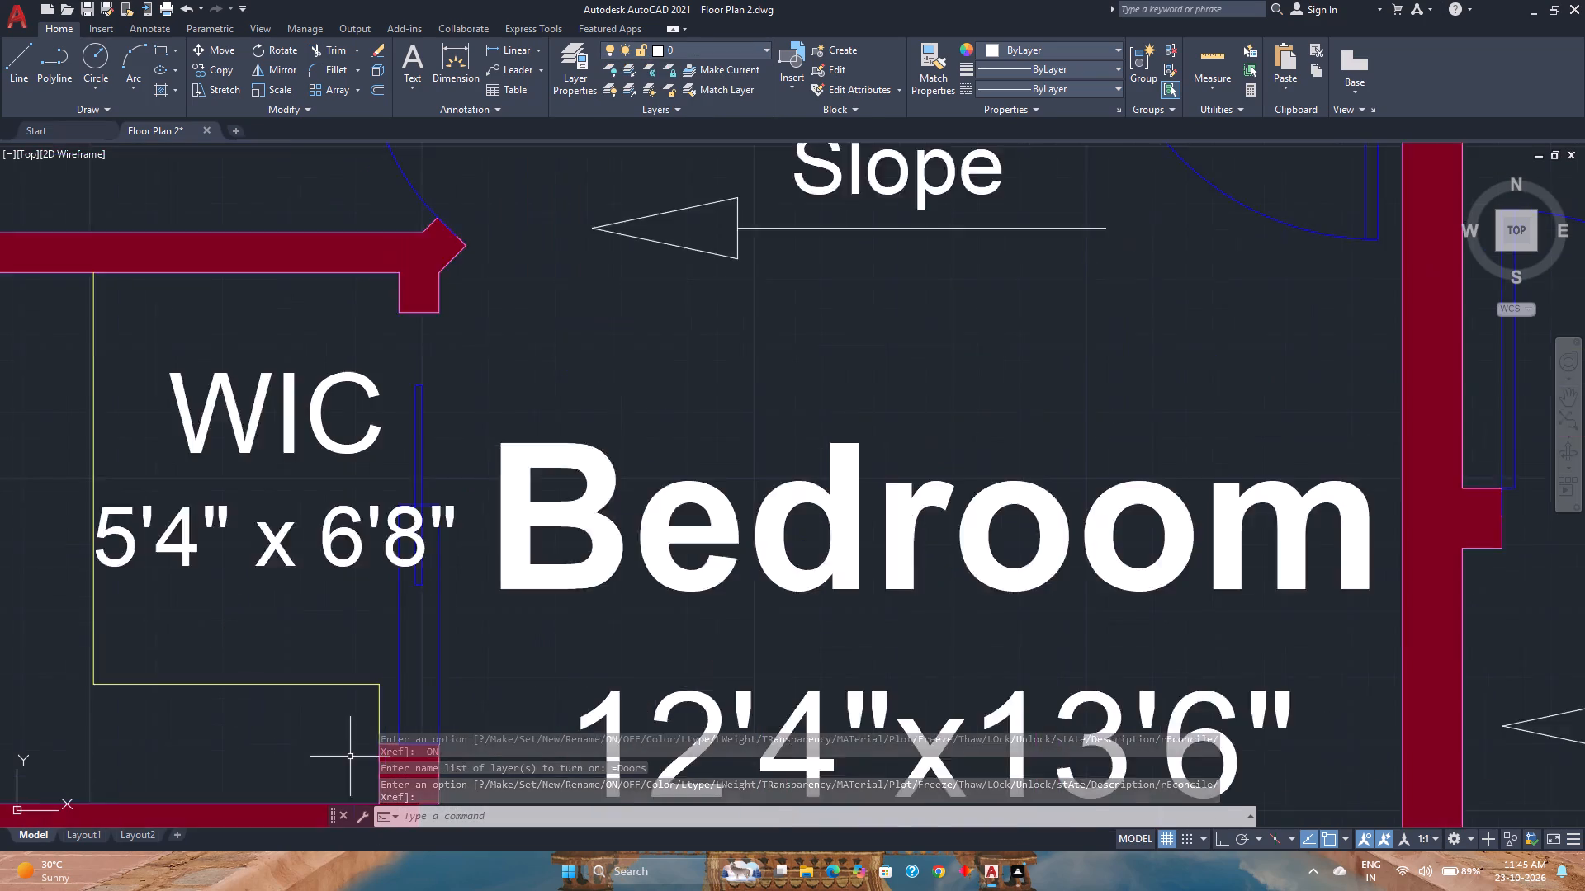
{"action": "middle_click_drag", "start_coordinate": [356, 742], "coordinate": [338, 678]}
{"action": "middle_click_drag", "start_coordinate": [331, 653], "coordinate": [329, 634]}
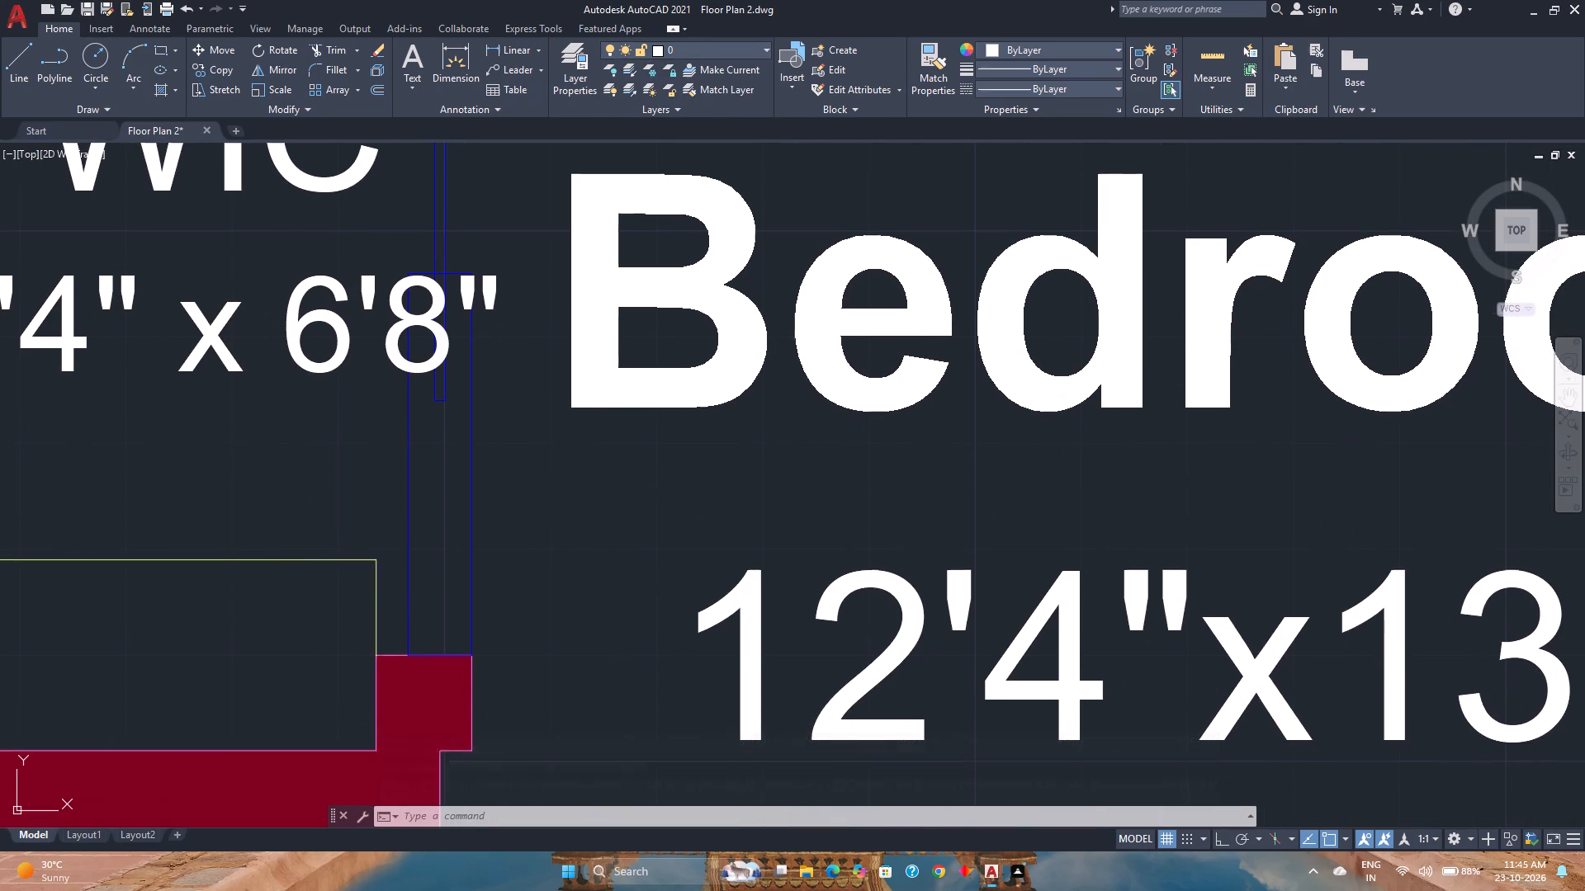
{"action": "left_click", "coordinate": [378, 601]}
{"action": "left_click", "coordinate": [221, 52]}
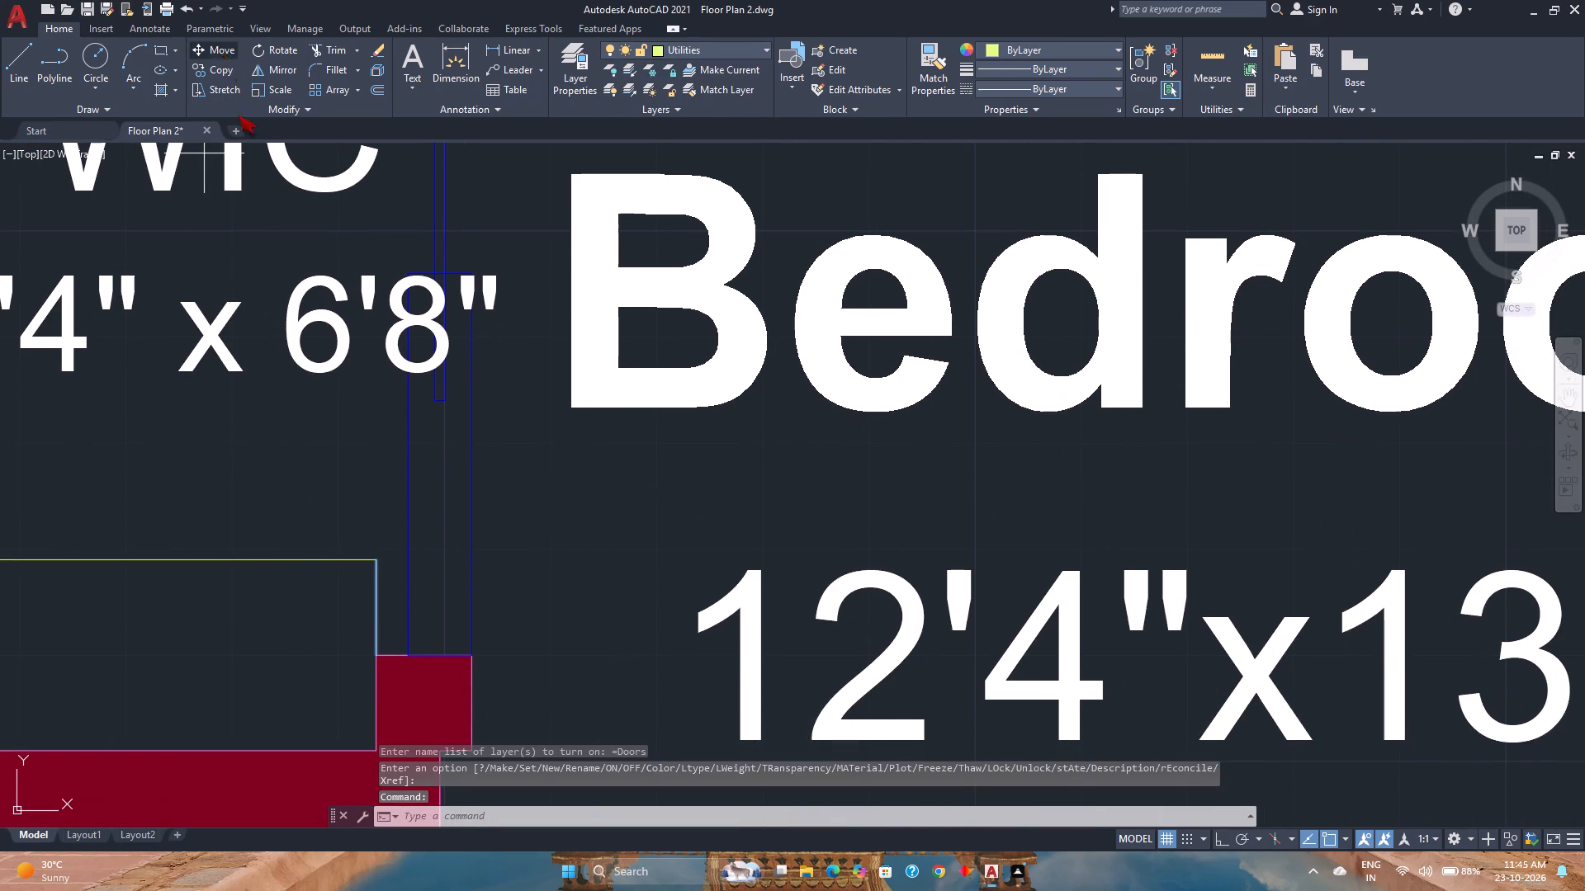
{"action": "left_click", "coordinate": [376, 658]}
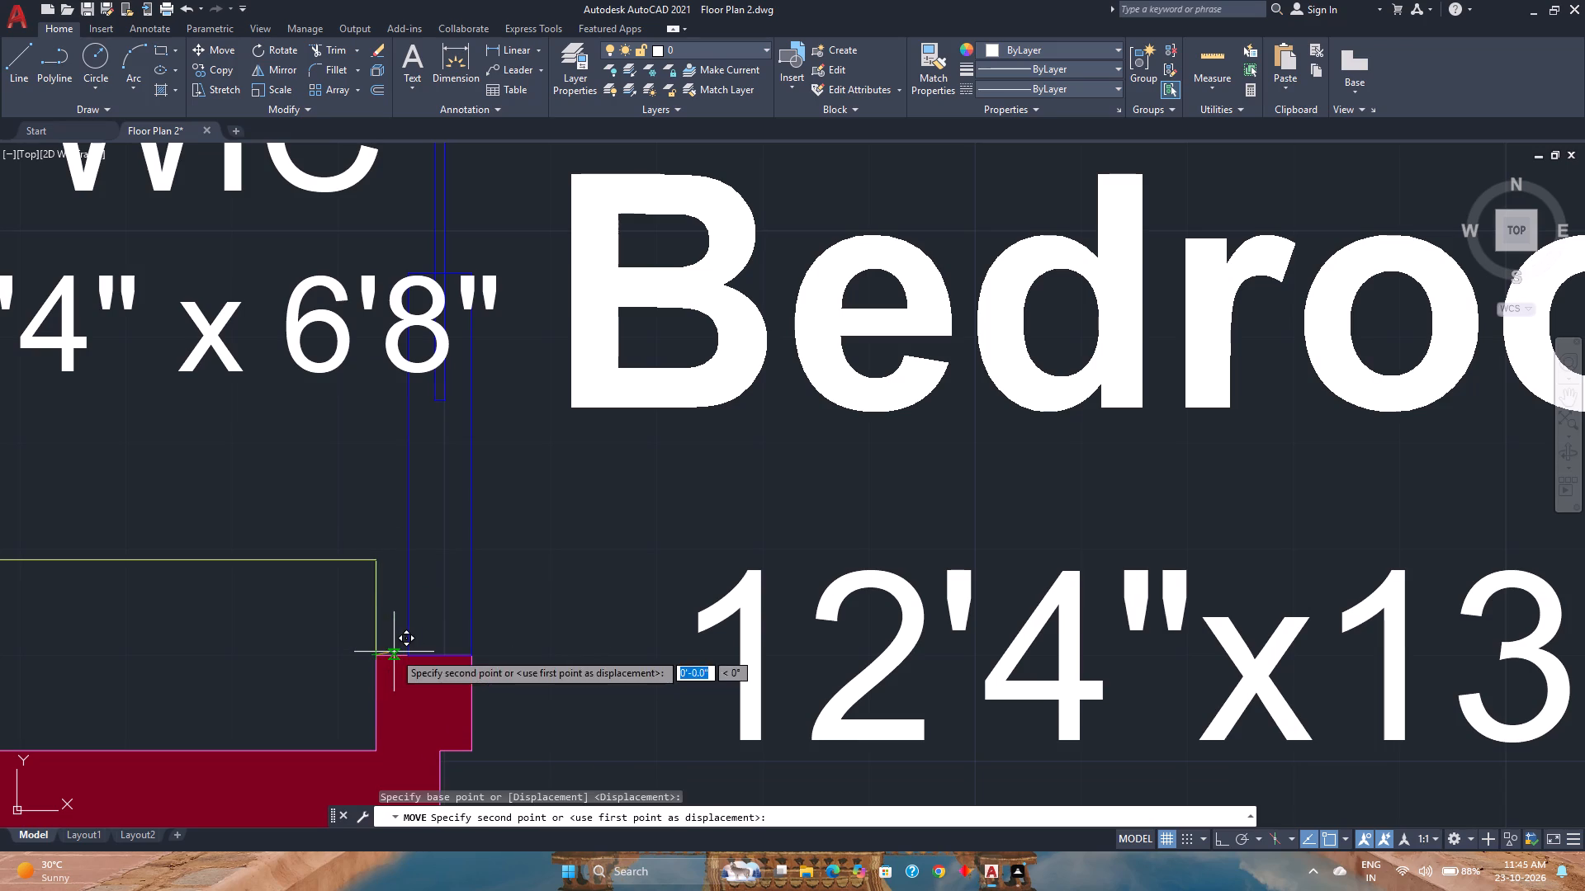
{"action": "left_click", "coordinate": [403, 652]}
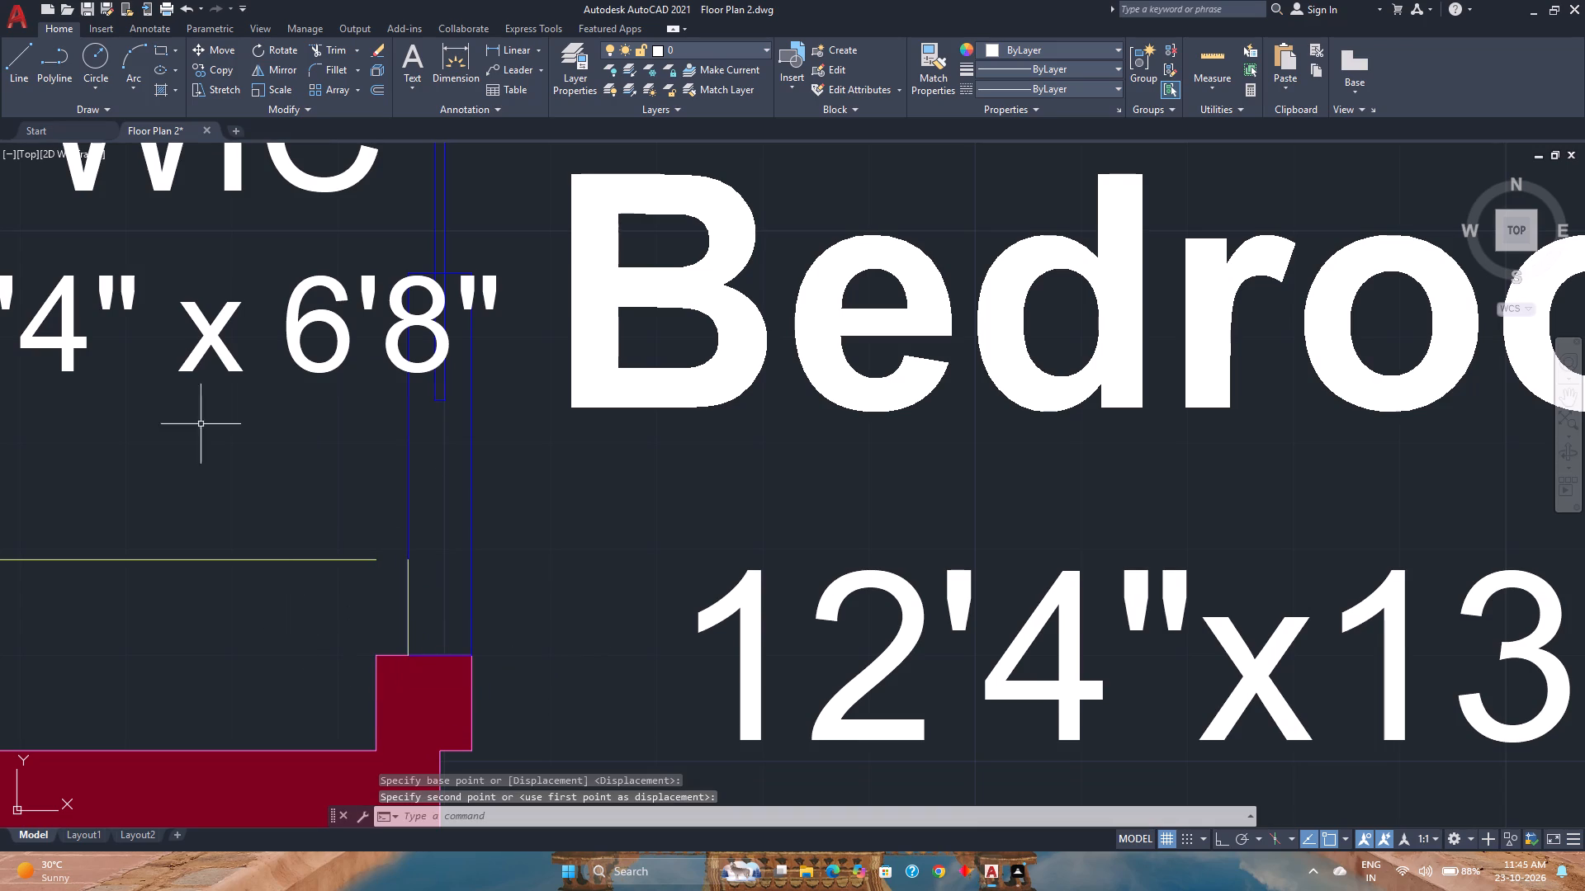
Fillet the closet's horizontal shelf line with the moved closing line to join them at a corner, and save the drawing.
{"action": "left_click", "coordinate": [311, 67]}
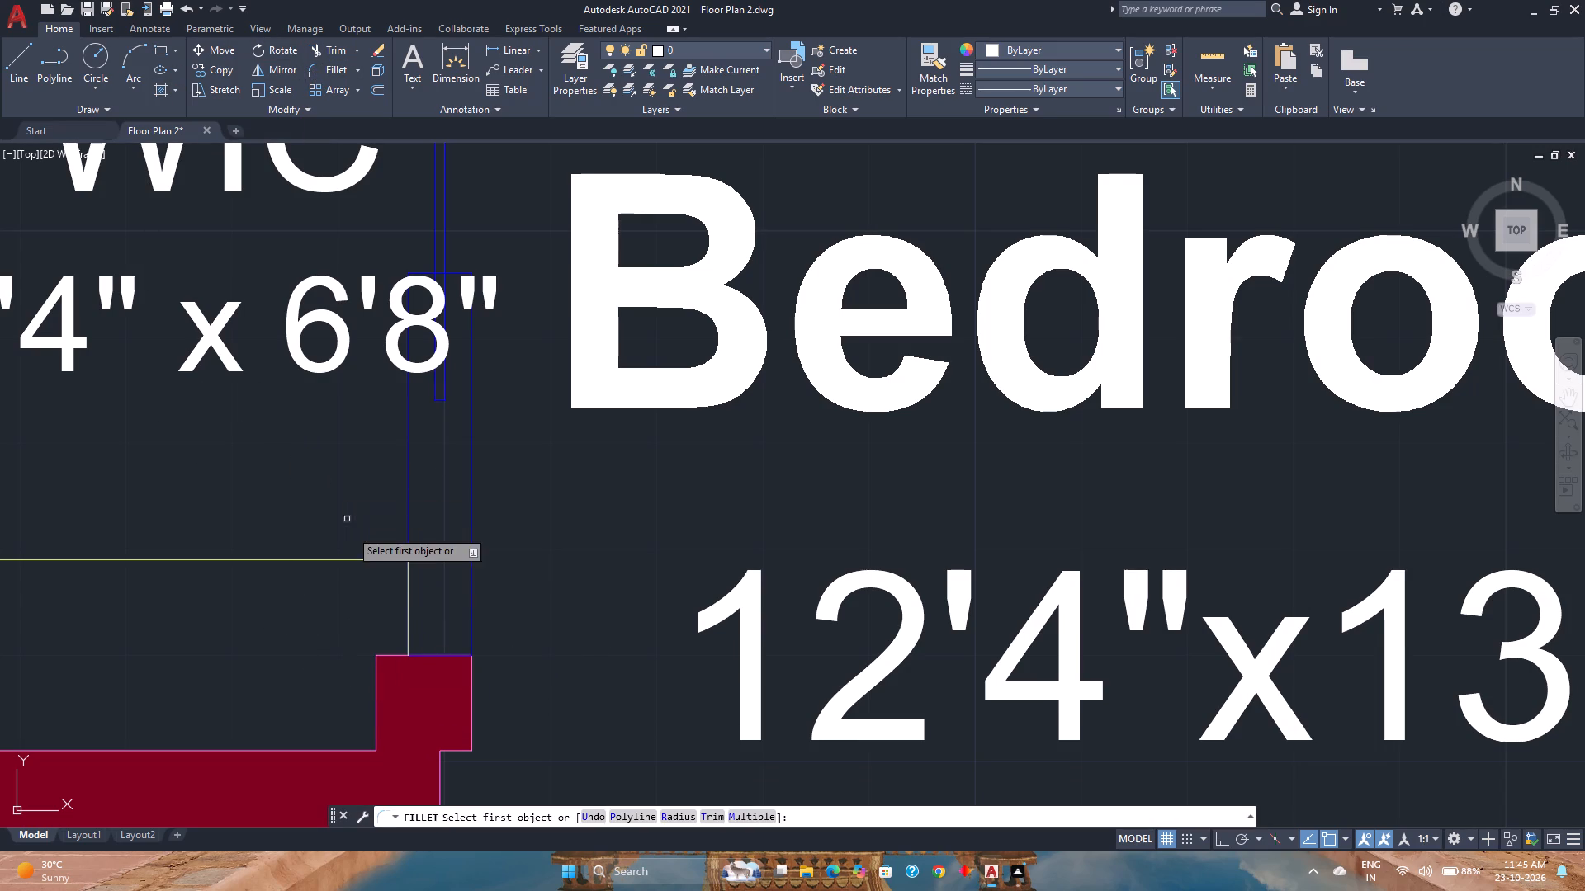
{"action": "left_click", "coordinate": [368, 560]}
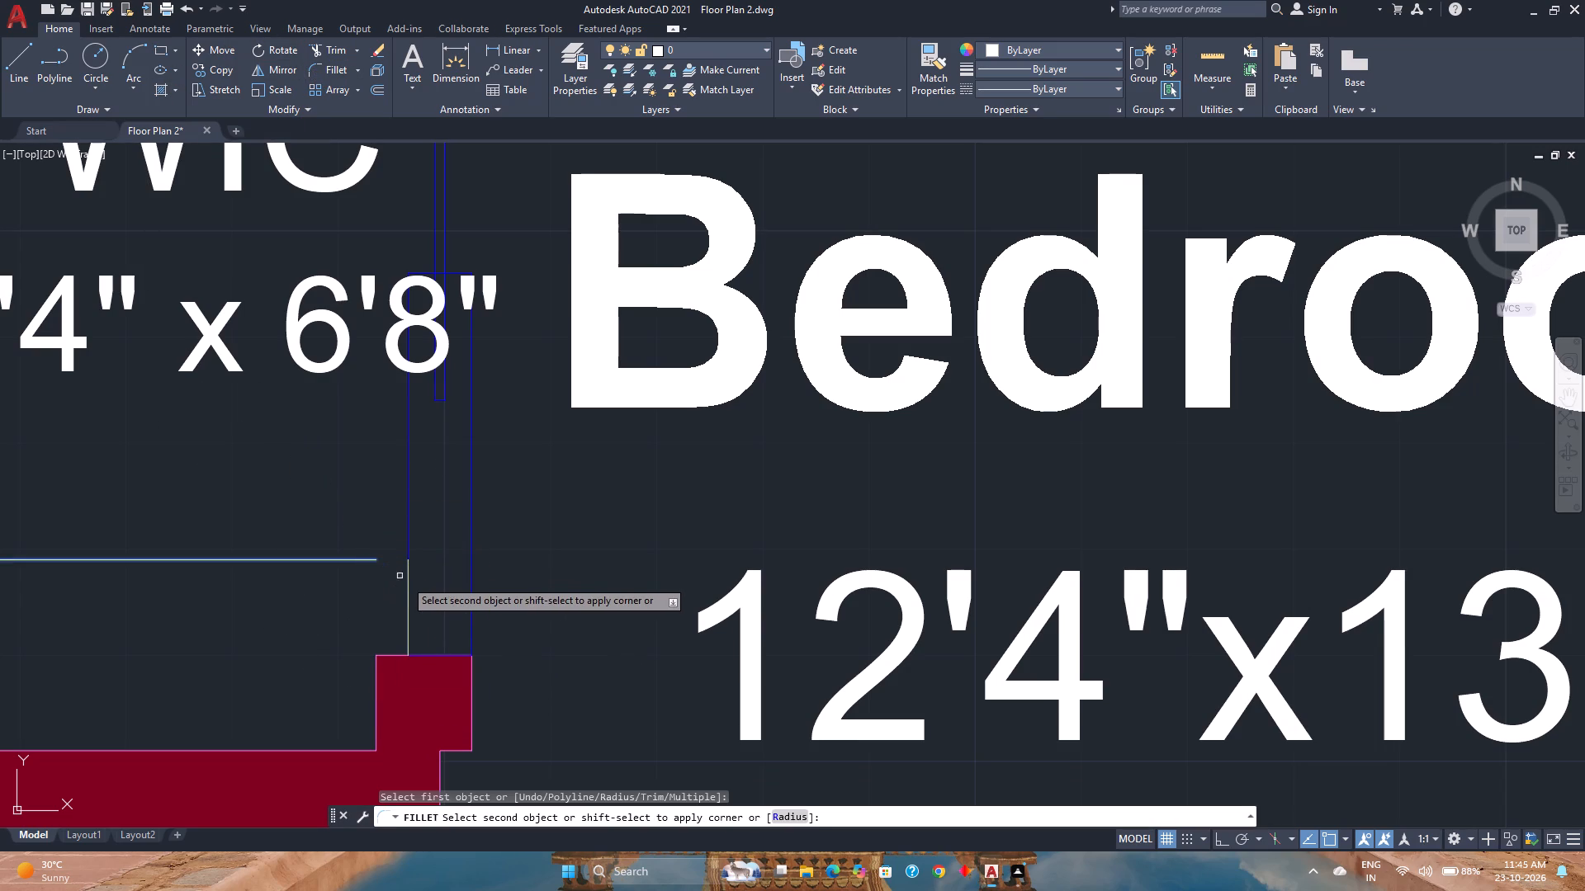
{"action": "left_click", "coordinate": [408, 581]}
{"action": "scroll", "coordinate": [380, 585], "scroll_direction": "down", "scroll_amount": 2}
{"action": "middle_click_drag", "start_coordinate": [381, 587], "coordinate": [393, 595]}
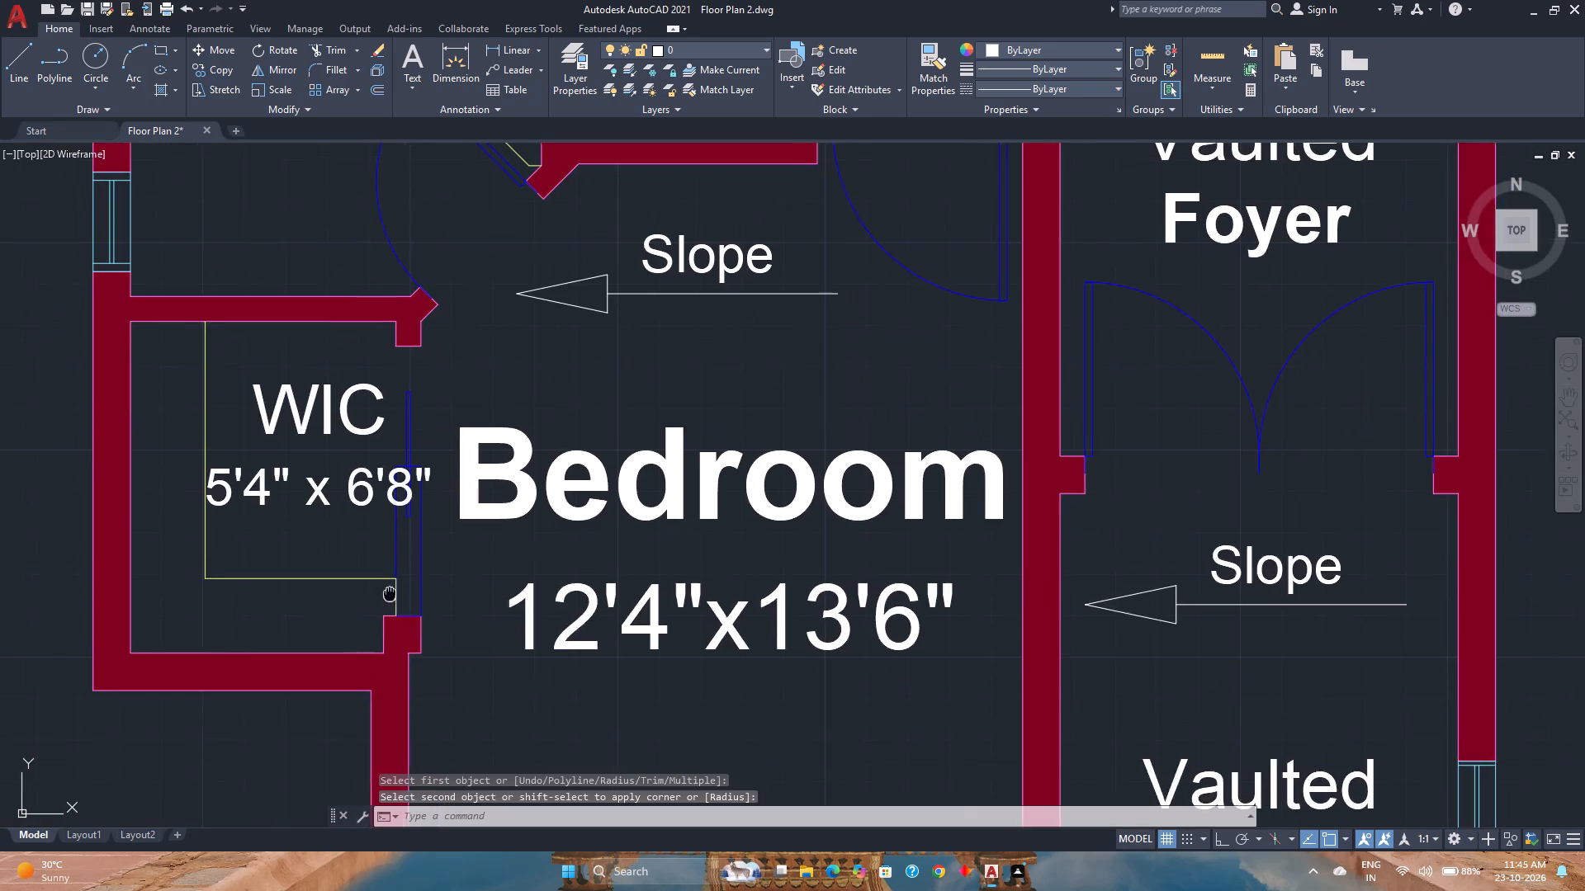
{"action": "middle_click_drag", "start_coordinate": [393, 595], "coordinate": [461, 662]}
{"action": "middle_click", "coordinate": [466, 666]}
{"action": "key", "text": "Escape"}
{"action": "key", "text": "ctrl+s"}
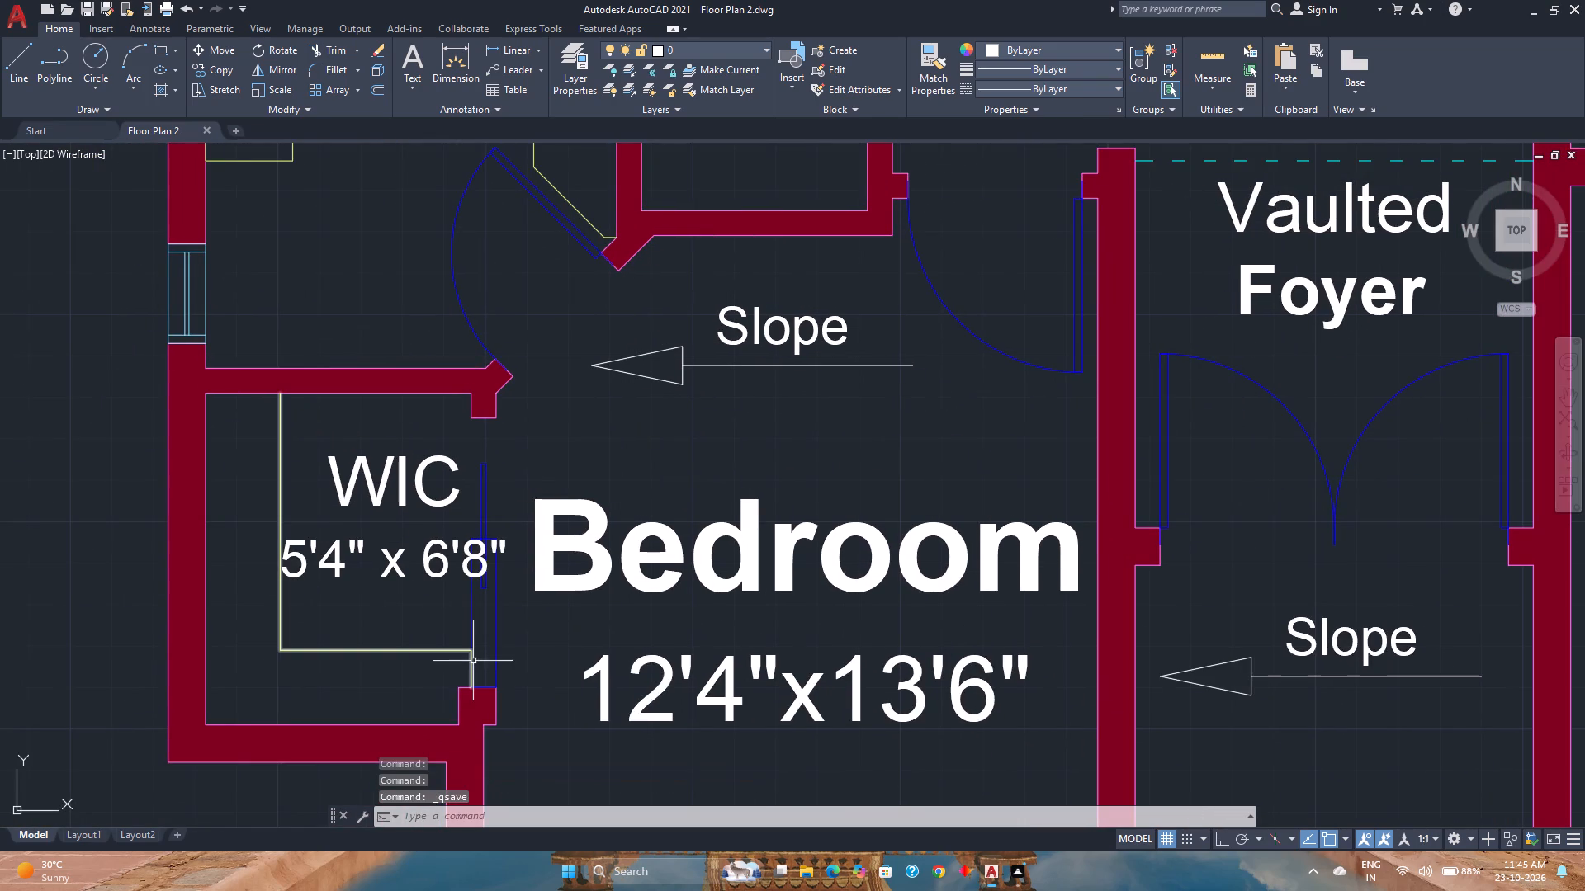
Narrow the Bedroom WIC label's text box to wrap the dimensions onto two lines clear of the door, and save.
{"action": "left_click", "coordinate": [395, 562]}
{"action": "left_click", "coordinate": [513, 457]}
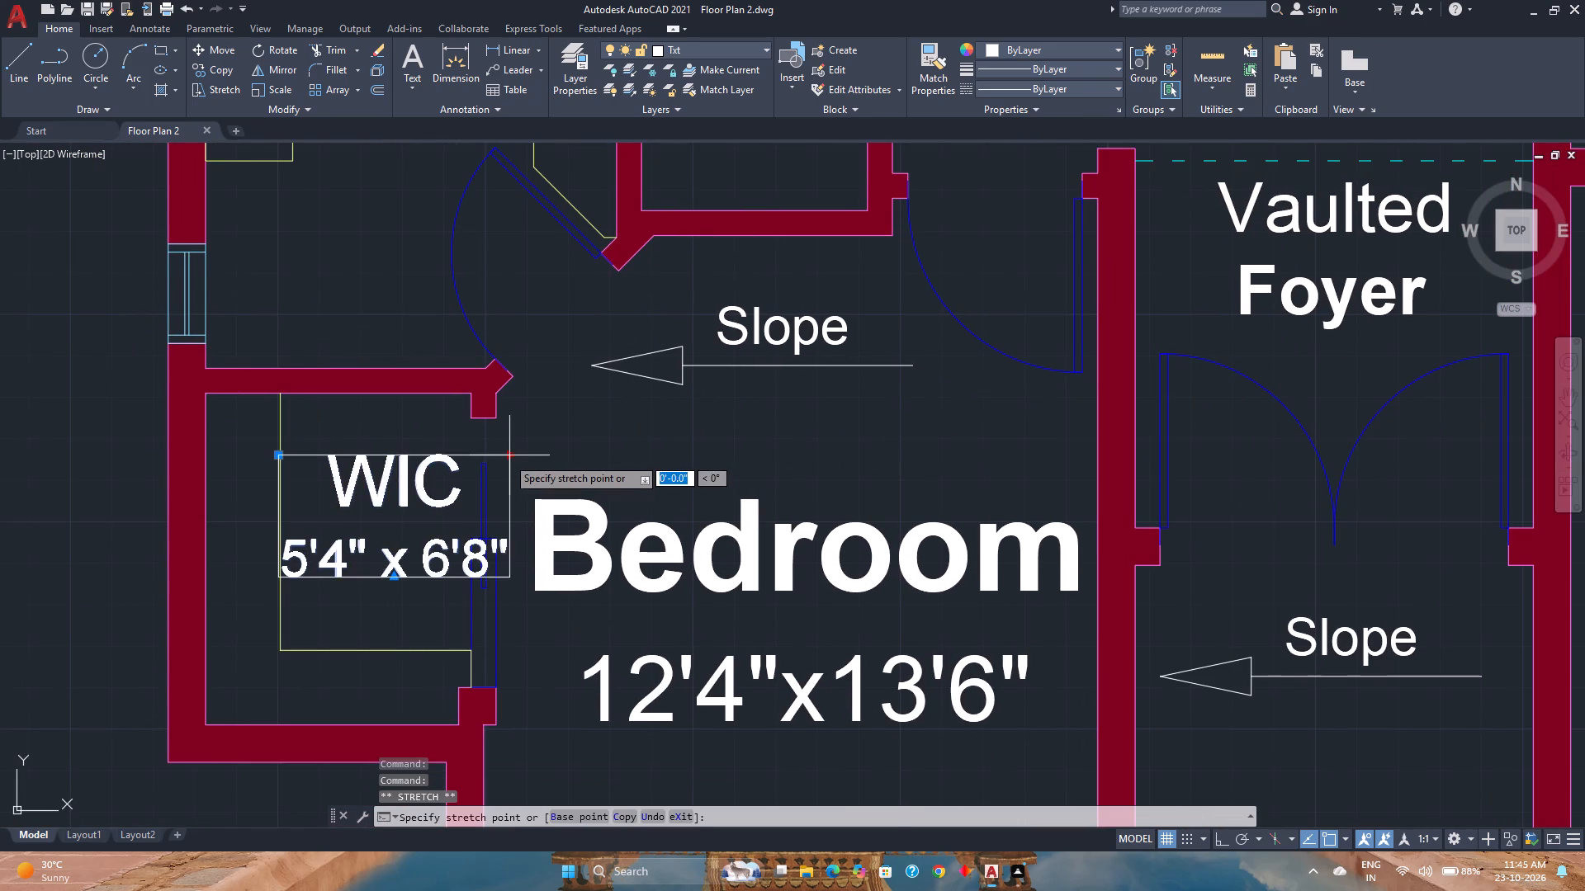
{"action": "left_click", "coordinate": [480, 463]}
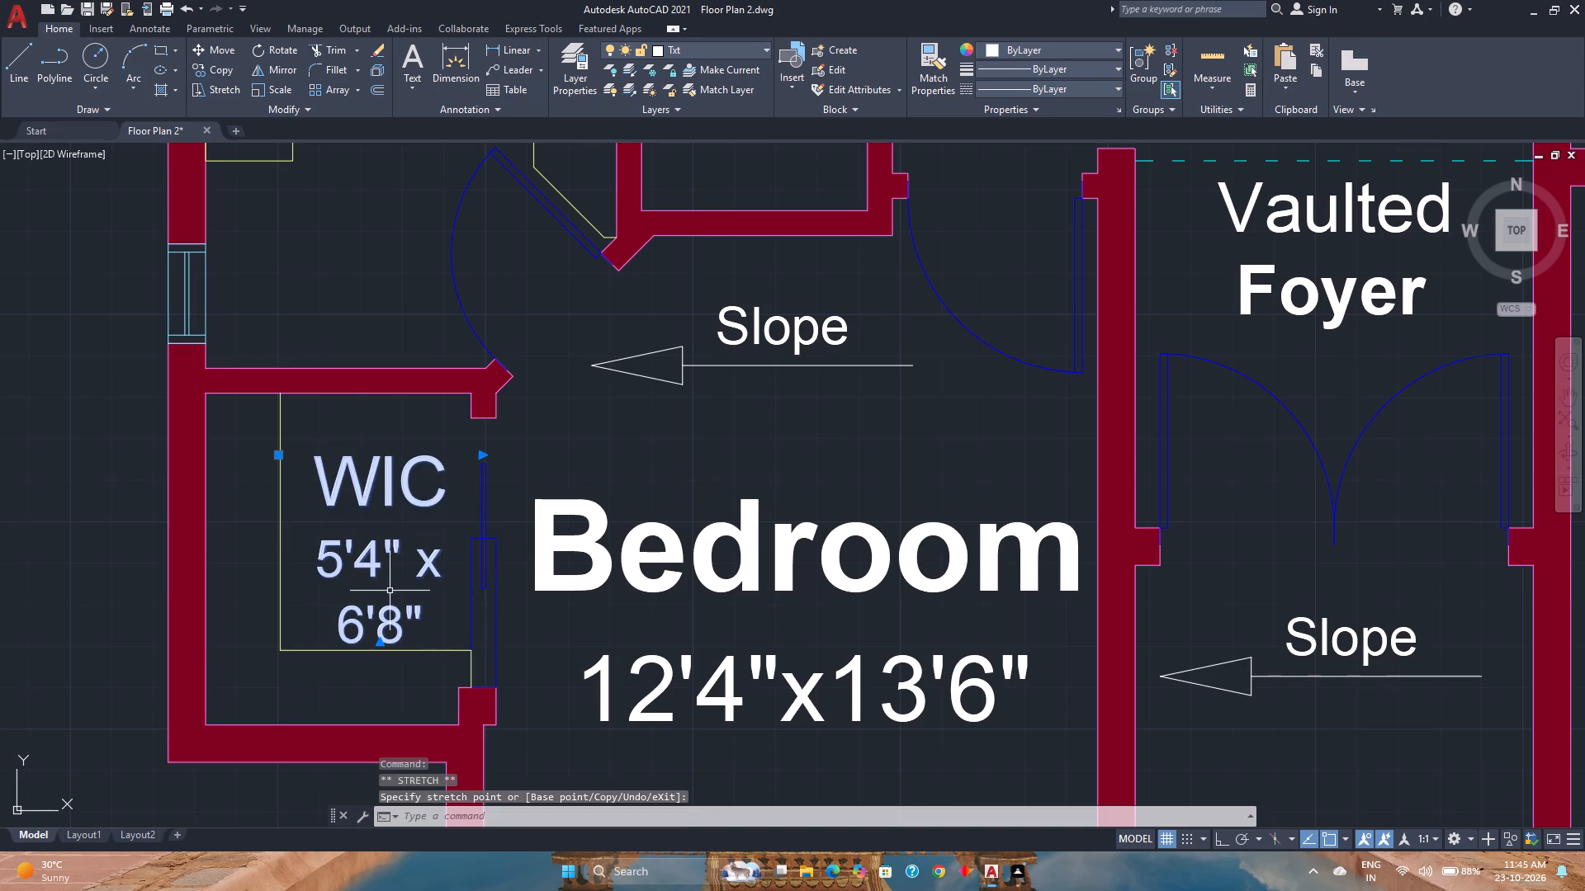
{"action": "key", "text": "Escape"}
{"action": "key", "text": "ctrl+s"}
Copy the Owner's Suite Bath label into the bathroom above the main-floor Bedroom's WIC.
{"action": "scroll", "coordinate": [381, 599], "scroll_direction": "down", "scroll_amount": 2}
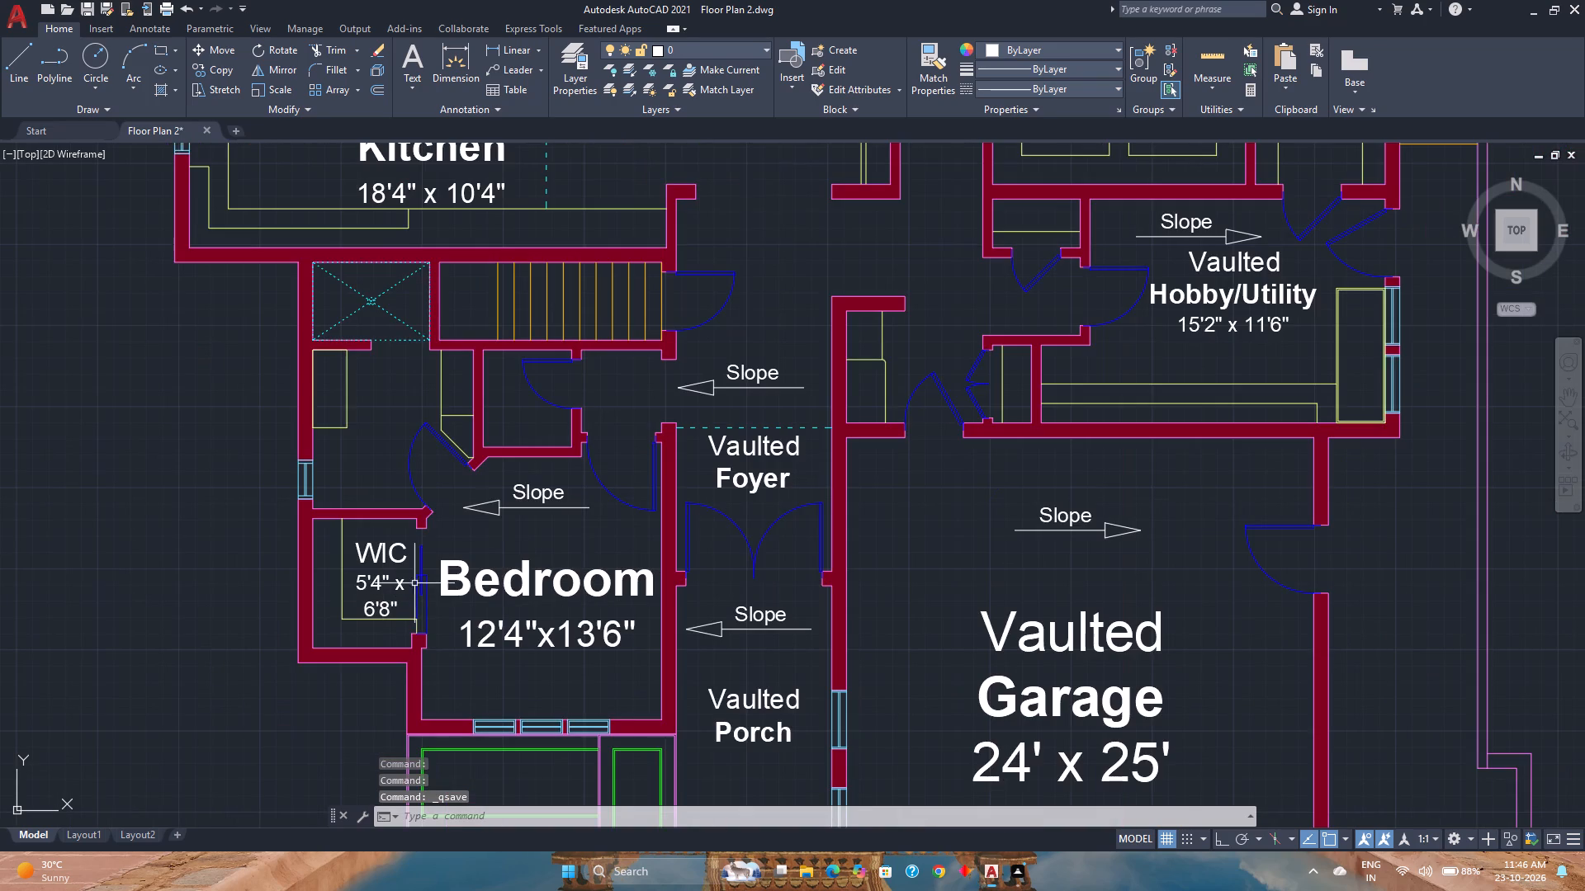
{"action": "middle_click", "coordinate": [503, 516]}
{"action": "middle_click_drag", "start_coordinate": [510, 521], "coordinate": [544, 574]}
{"action": "middle_click", "coordinate": [544, 574]}
{"action": "scroll", "coordinate": [558, 548], "scroll_direction": "up", "scroll_amount": 1}
{"action": "middle_click_drag", "start_coordinate": [558, 548], "coordinate": [518, 573]}
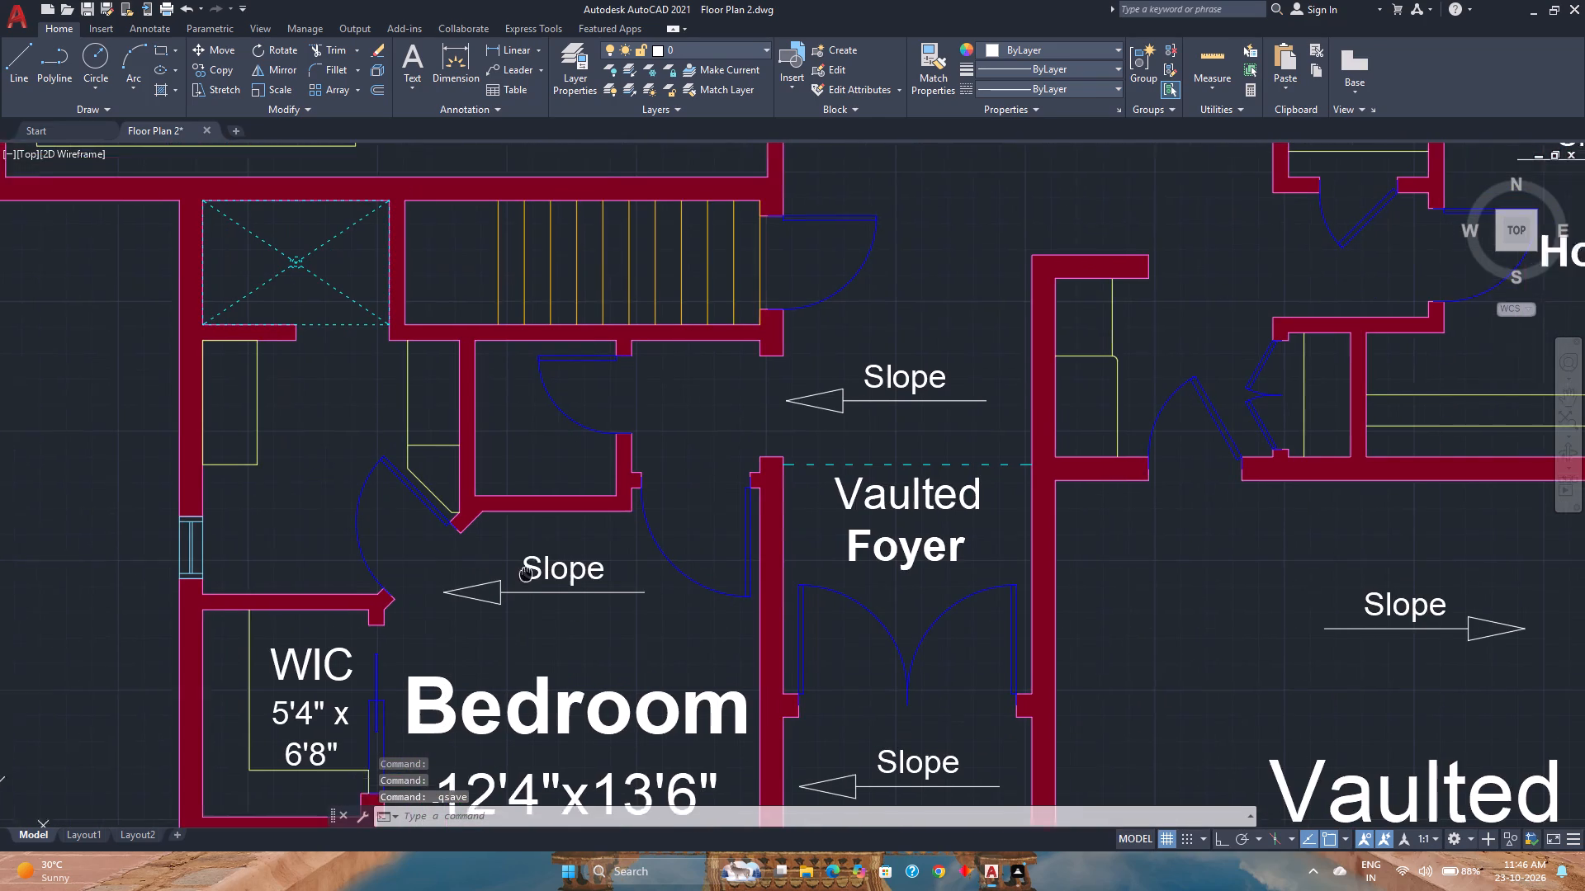
{"action": "middle_click_drag", "start_coordinate": [518, 573], "coordinate": [508, 573]}
{"action": "middle_click", "coordinate": [508, 573]}
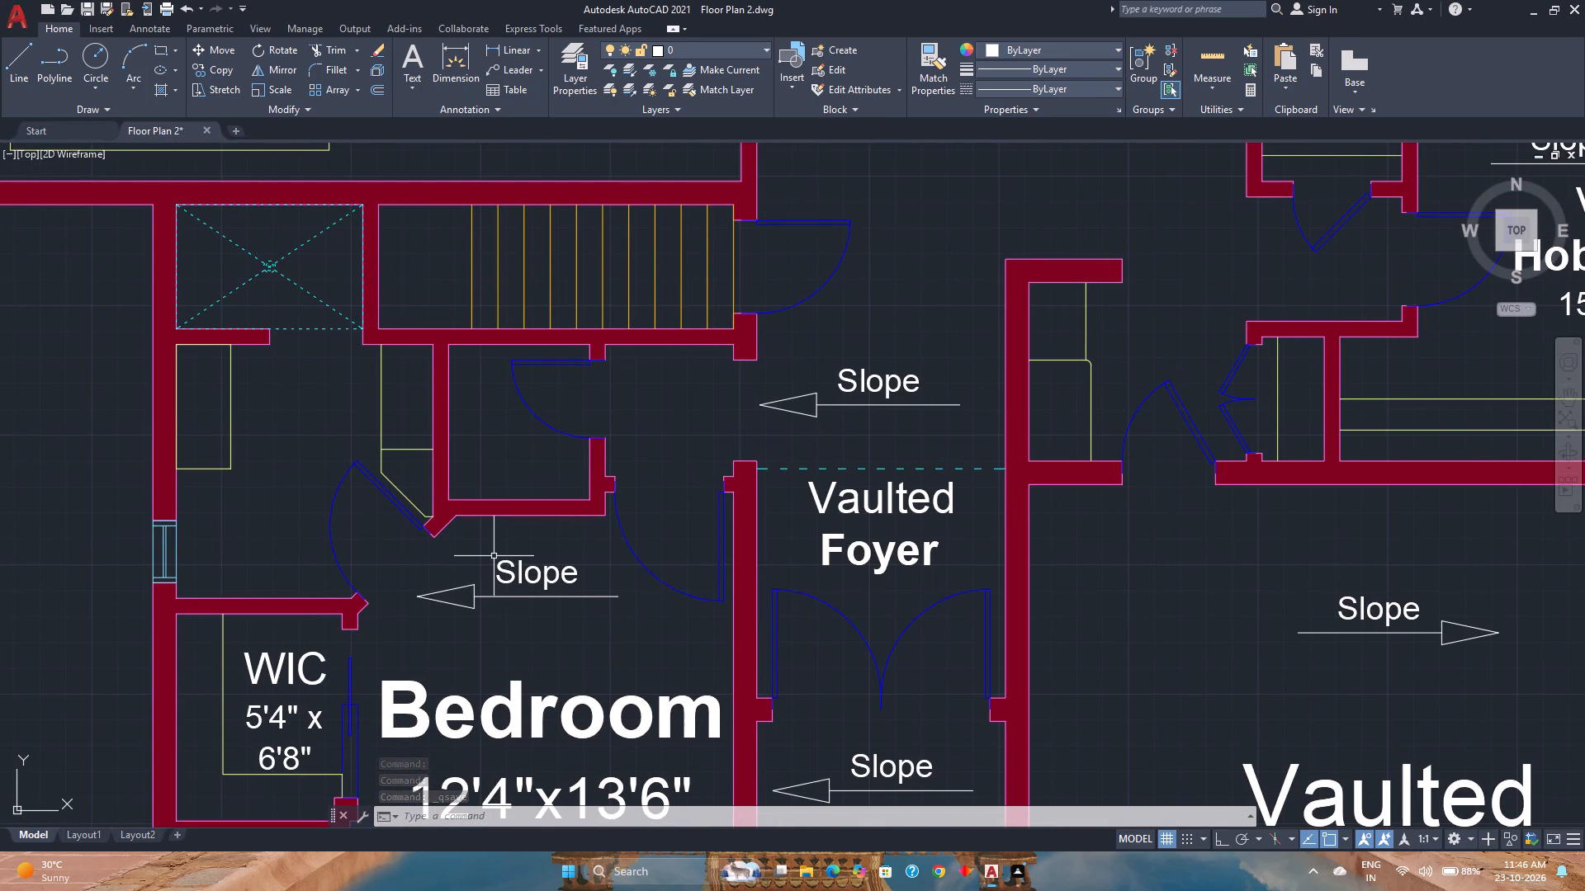
{"action": "scroll", "coordinate": [802, 412], "scroll_direction": "down", "scroll_amount": 2}
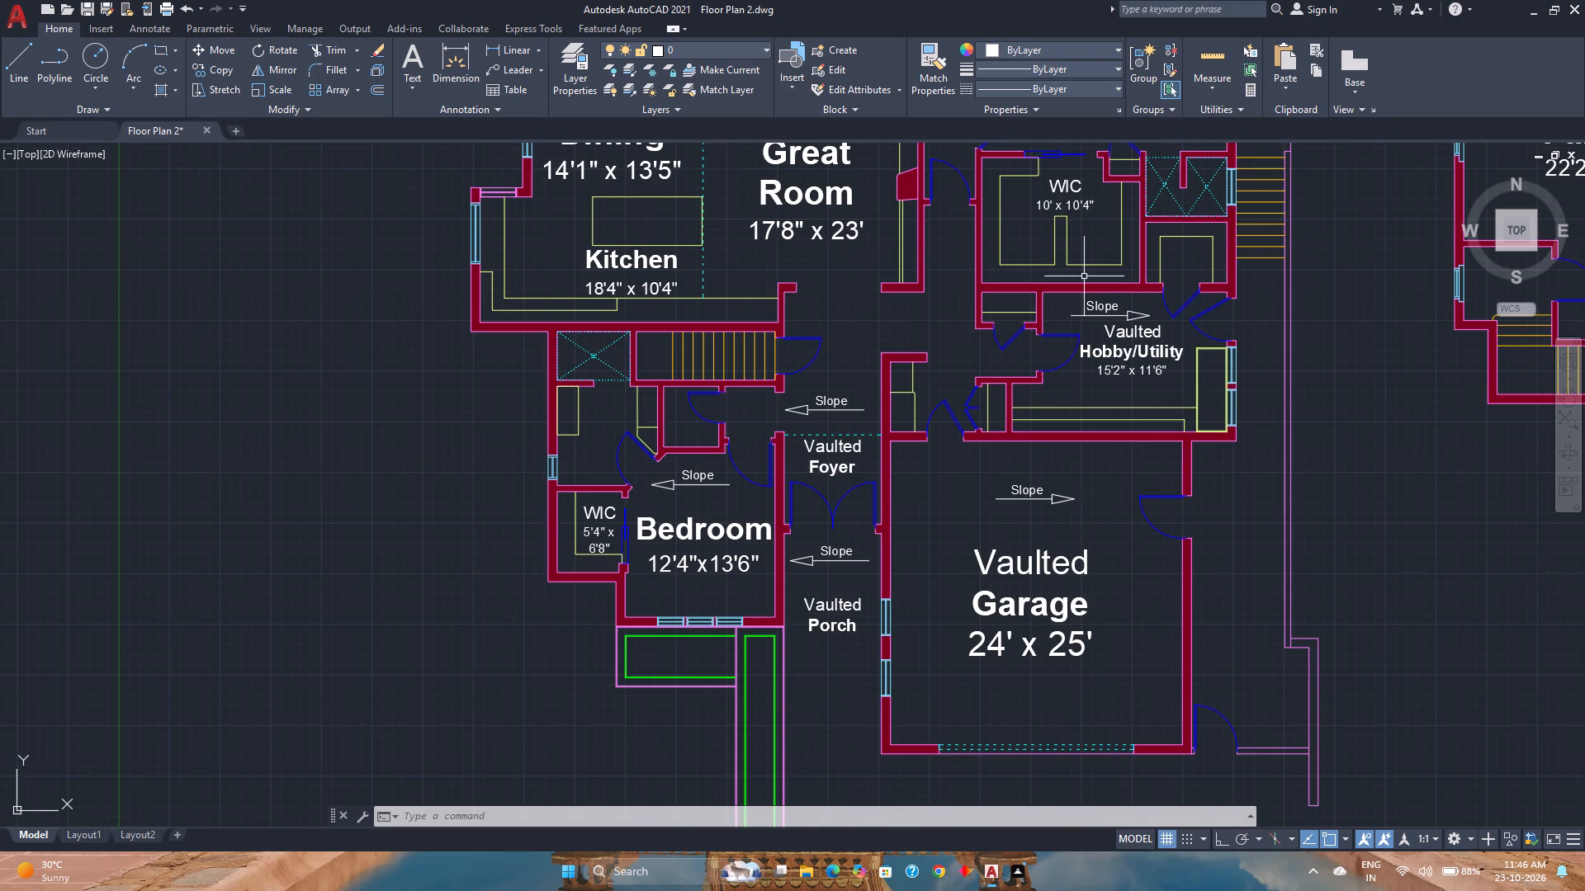
{"action": "middle_click_drag", "start_coordinate": [1084, 278], "coordinate": [1085, 435]}
{"action": "middle_click", "coordinate": [1085, 437]}
{"action": "left_click", "coordinate": [1065, 276]}
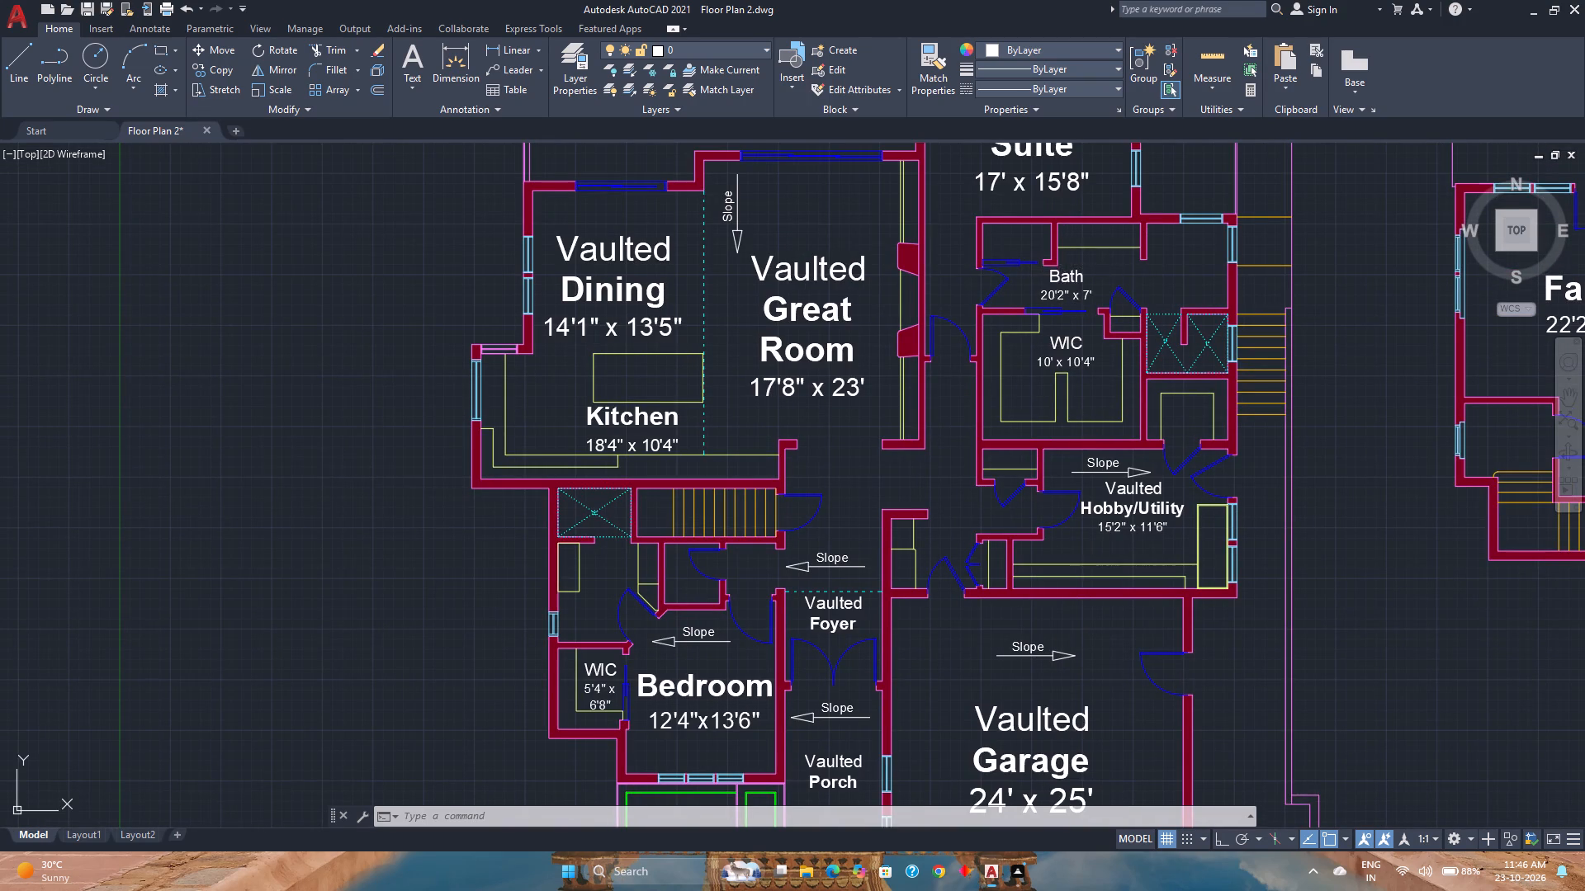
{"action": "left_click", "coordinate": [231, 72]}
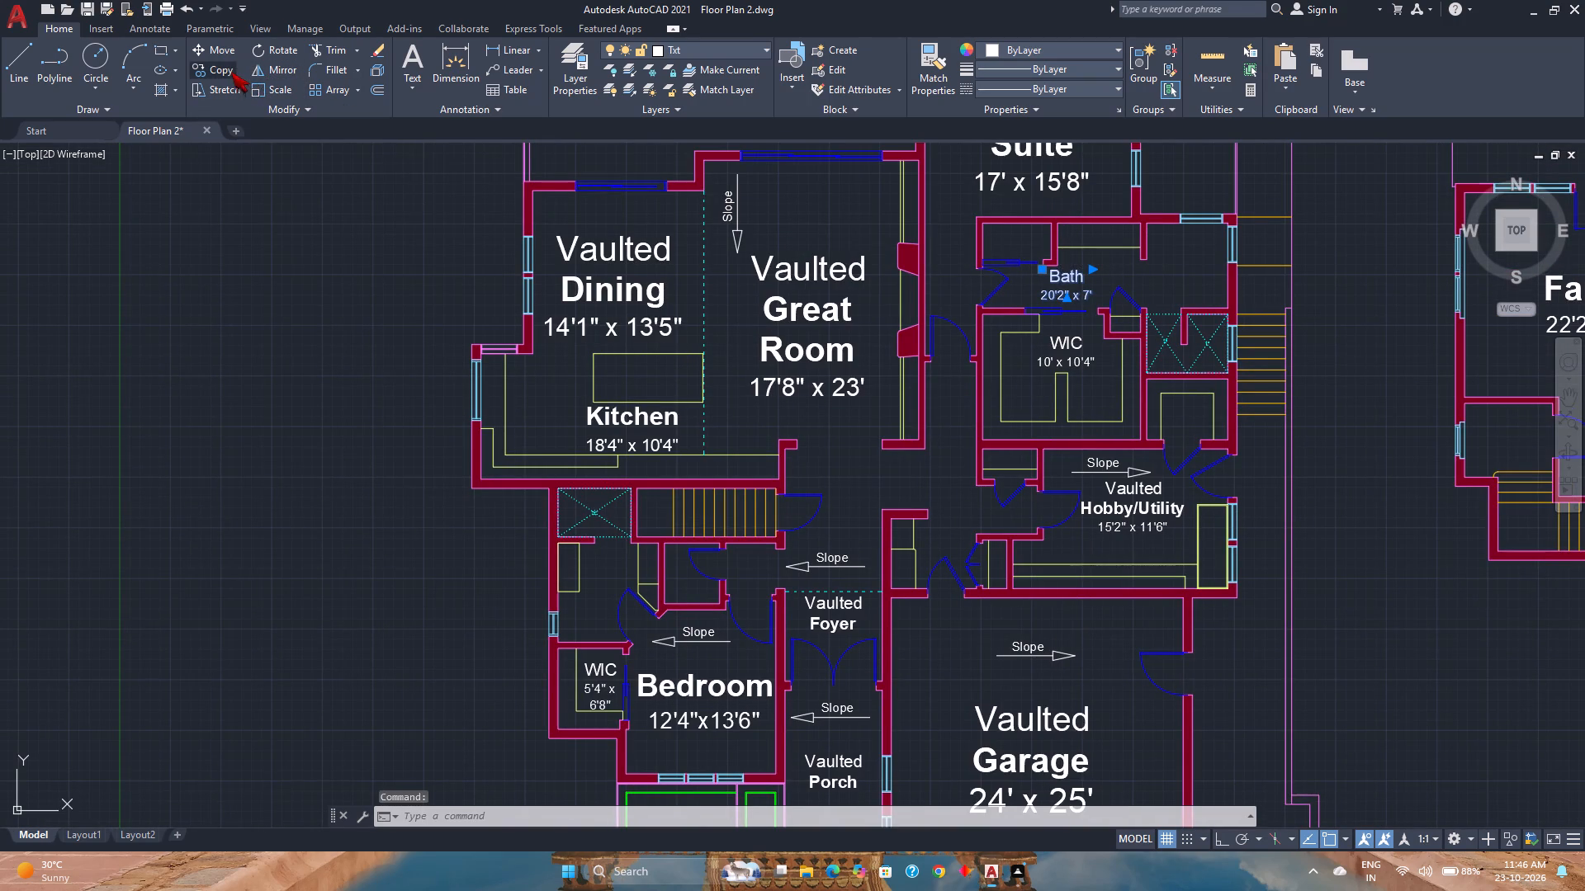
{"action": "scroll", "coordinate": [1053, 290], "scroll_direction": "up", "scroll_amount": 2}
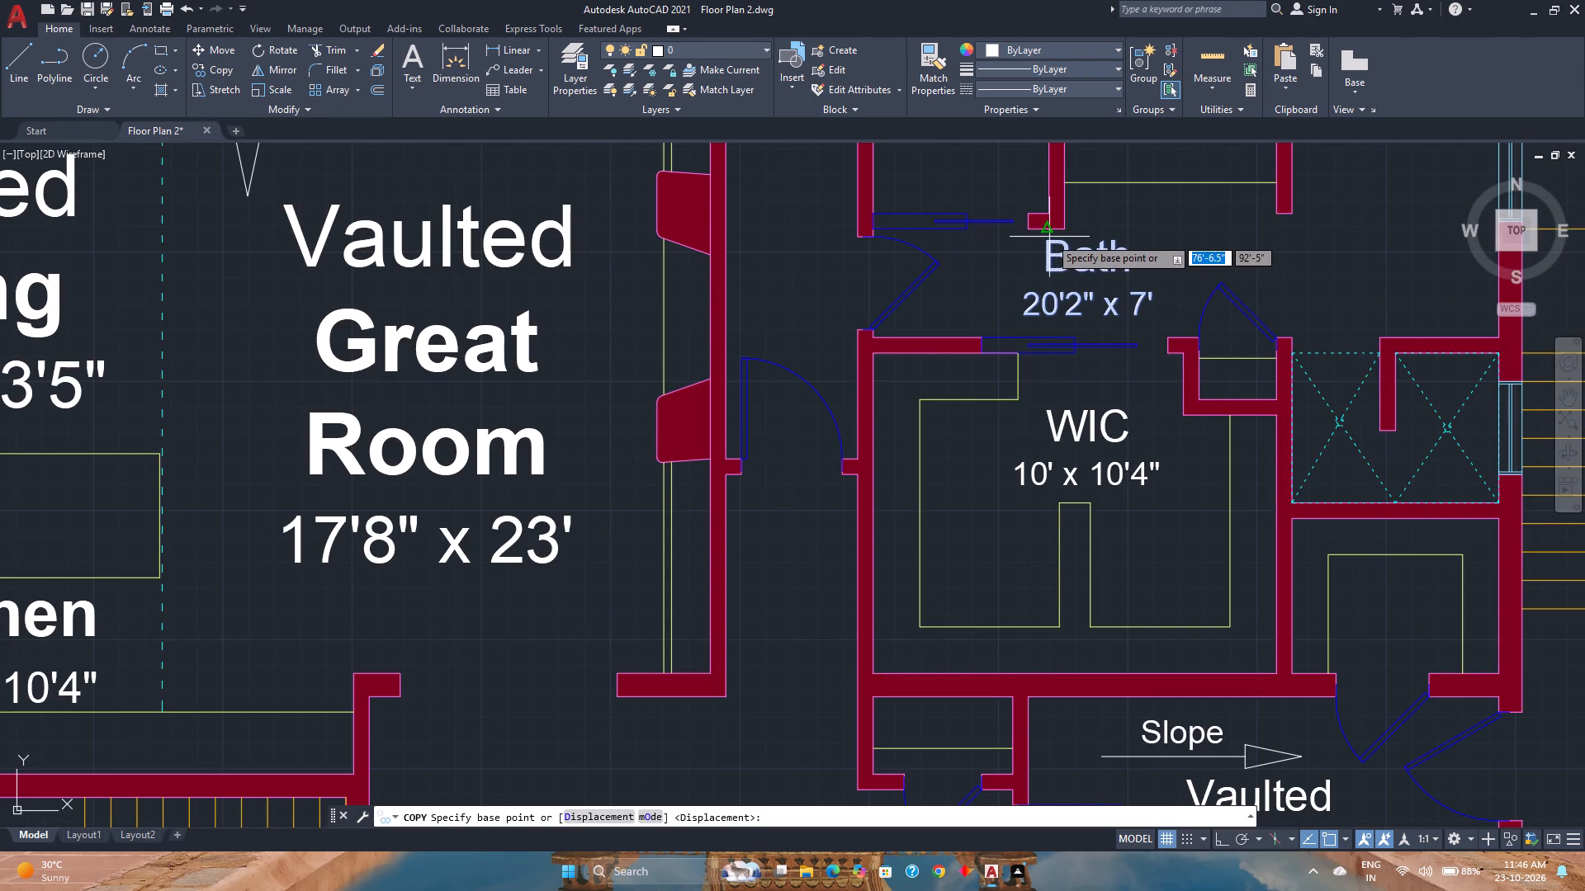
{"action": "left_click", "coordinate": [1049, 242]}
{"action": "scroll", "coordinate": [945, 313], "scroll_direction": "down", "scroll_amount": 3}
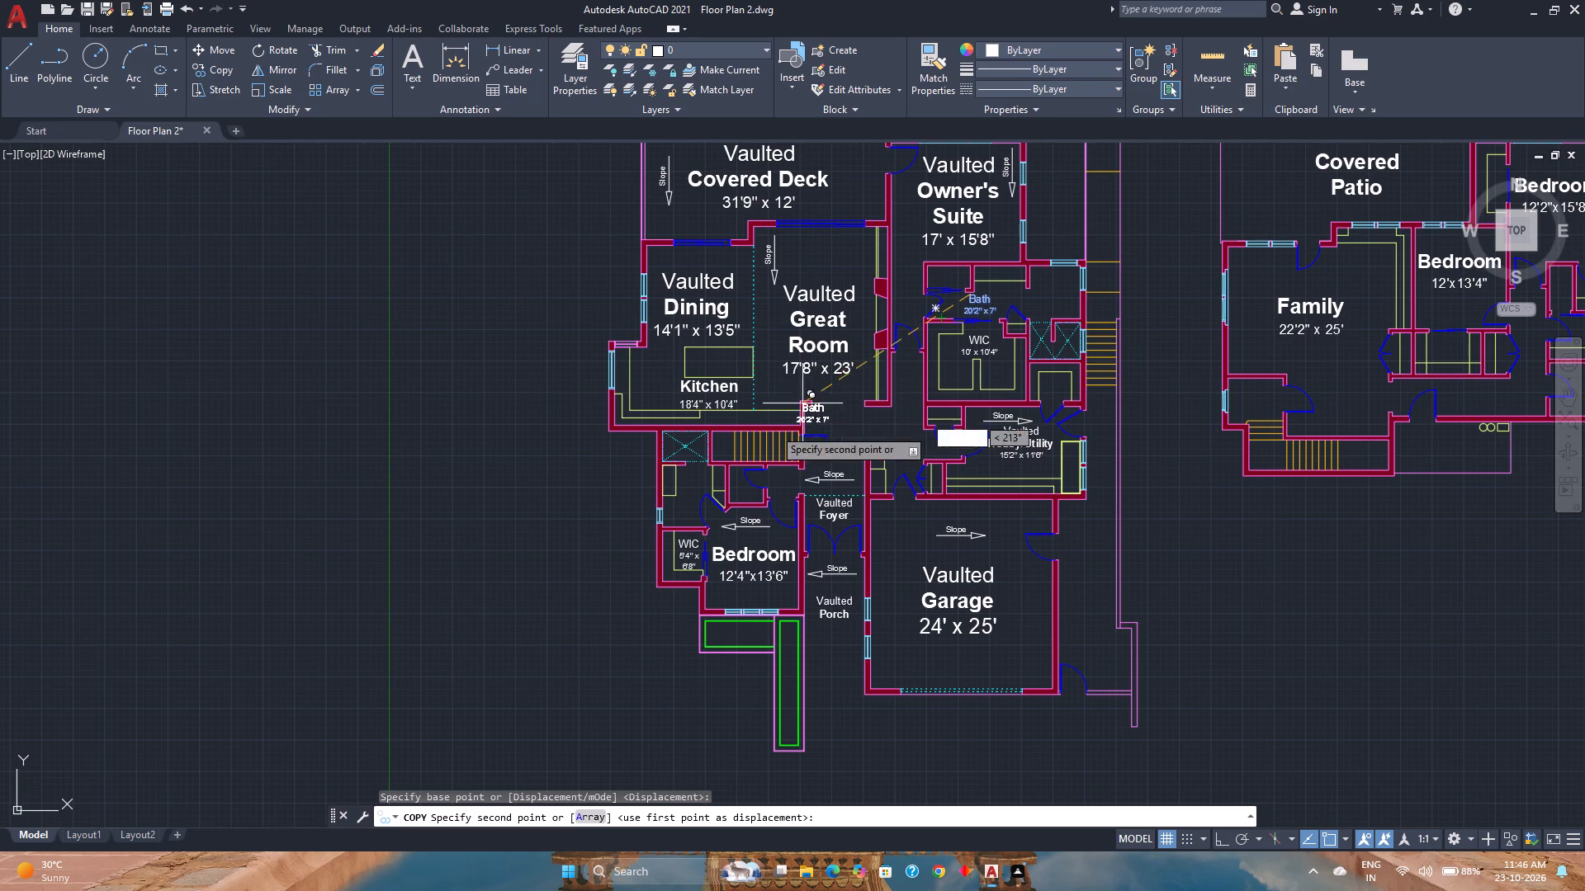
{"action": "scroll", "coordinate": [660, 502], "scroll_direction": "up", "scroll_amount": 4}
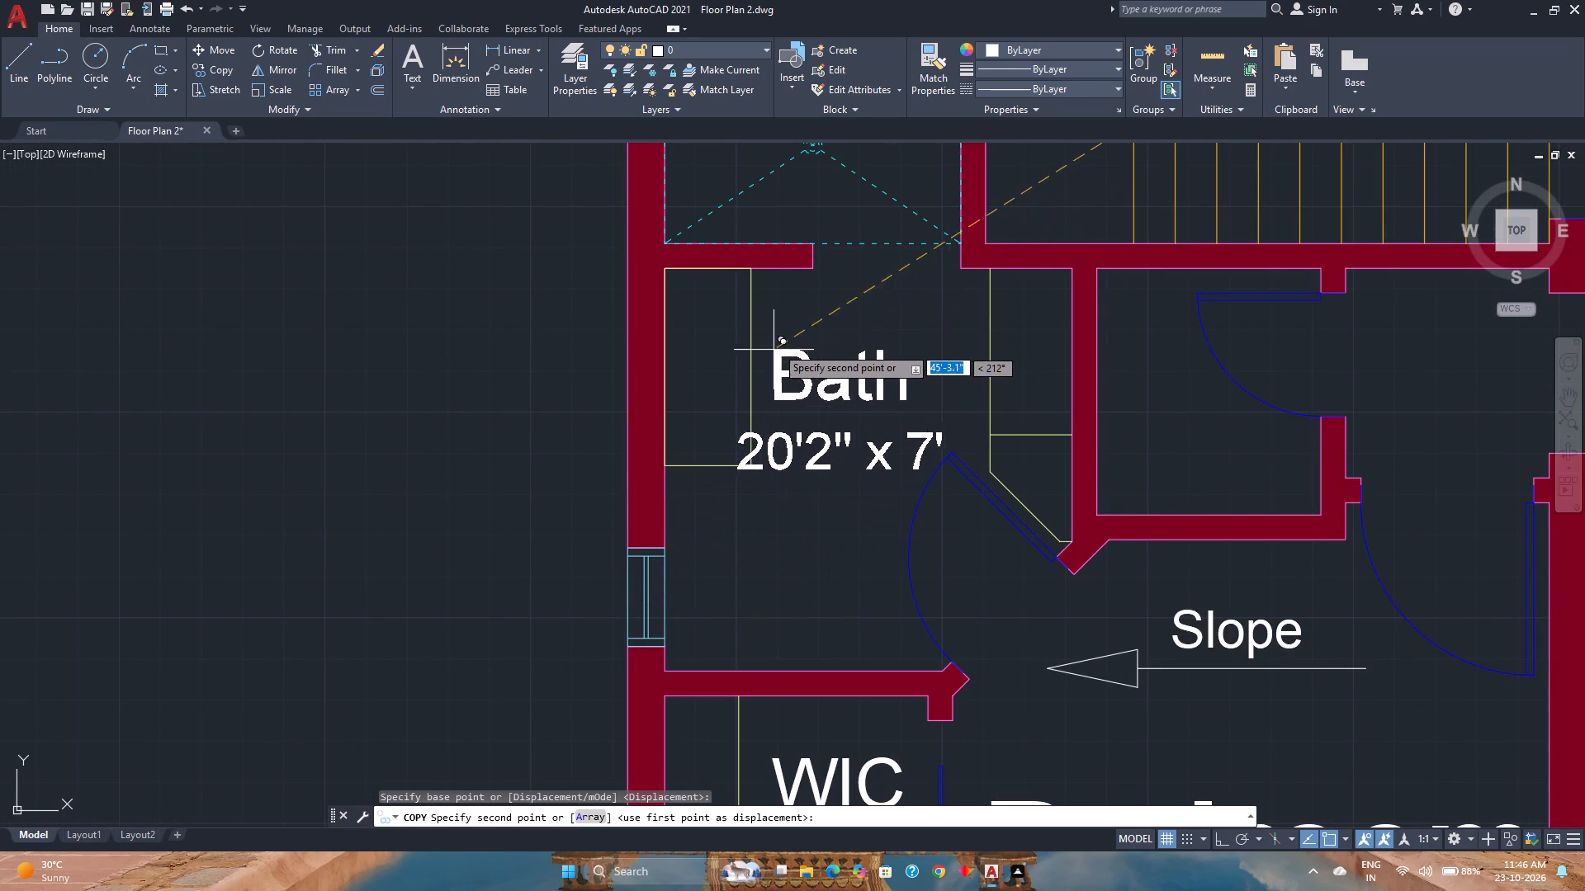
{"action": "left_click", "coordinate": [797, 304]}
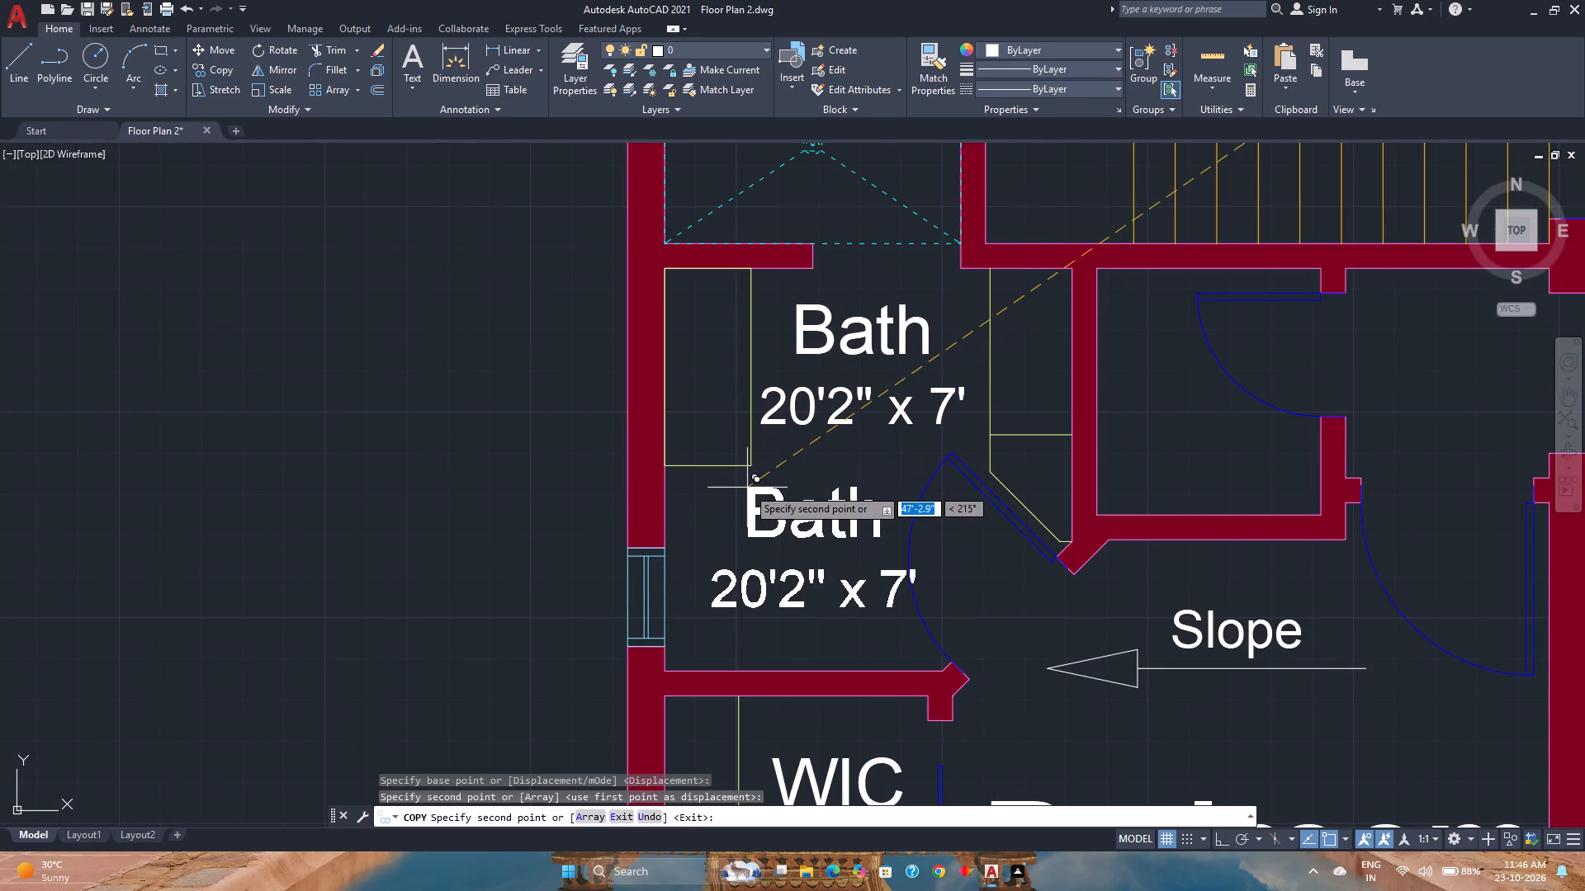
{"action": "key", "text": "Escape"}
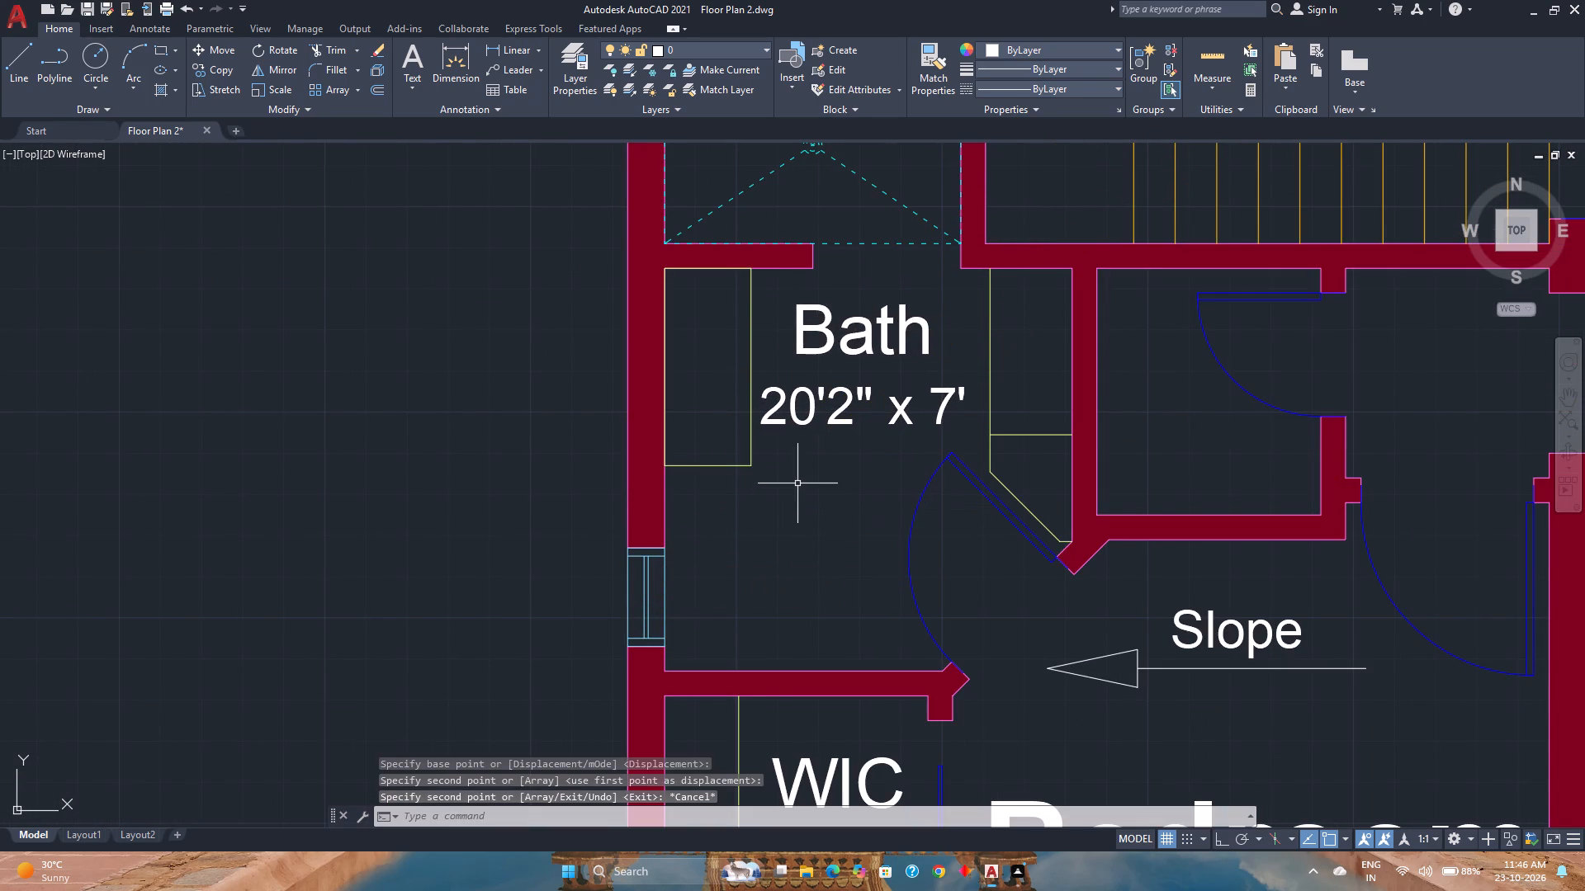
Change the copied Bath label's dimensions to 13'5" x 8'2" and widen its text box so they fit on one line.
{"action": "double_click", "coordinate": [823, 330]}
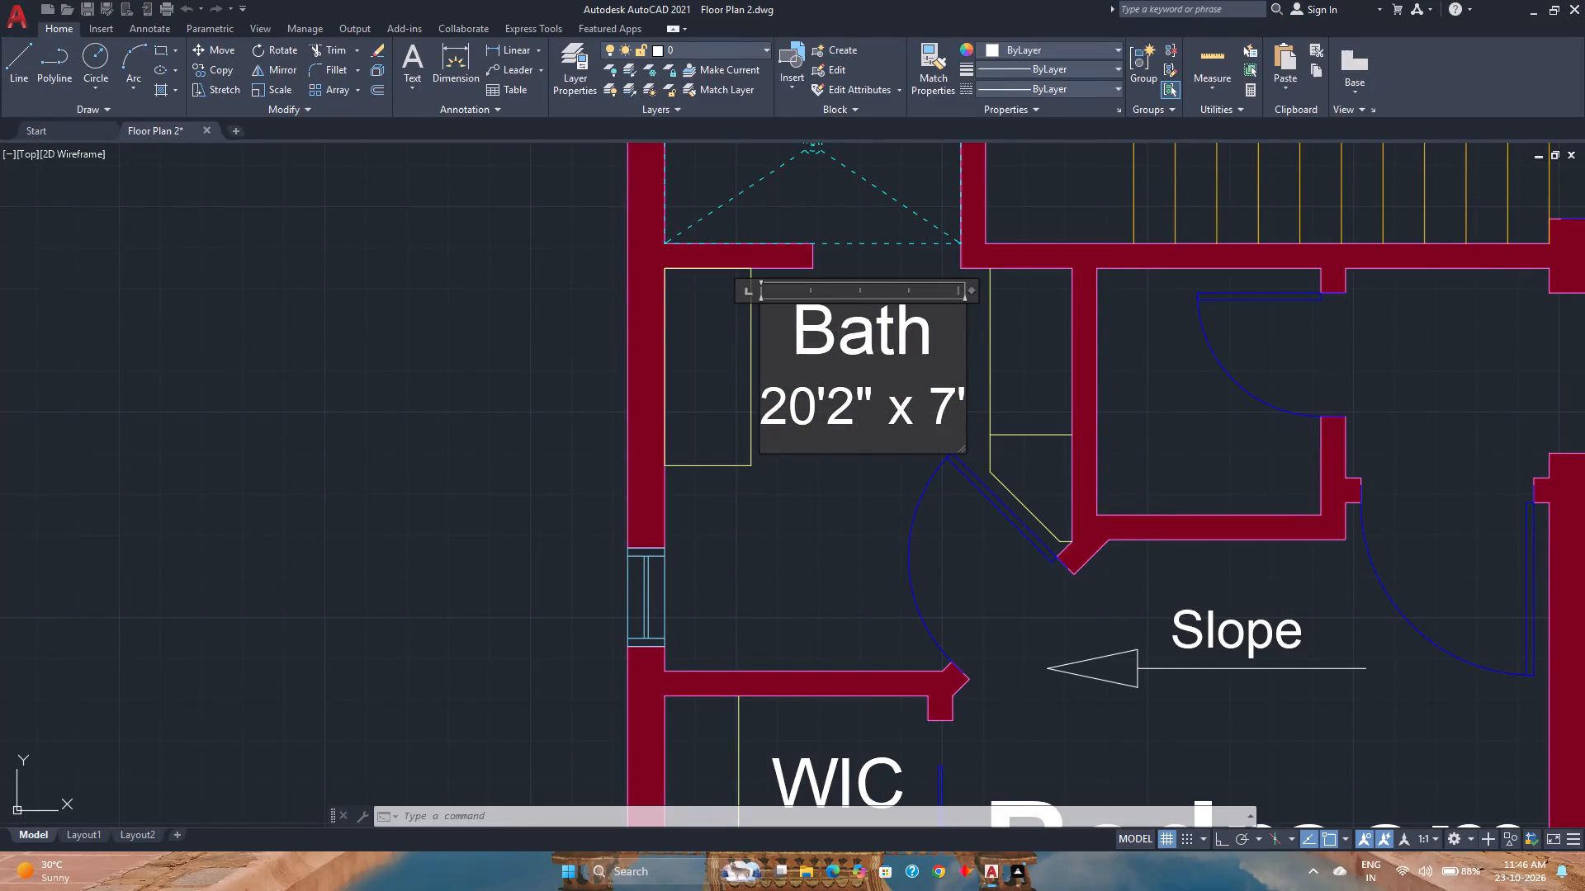
{"action": "left_click", "coordinate": [821, 405]}
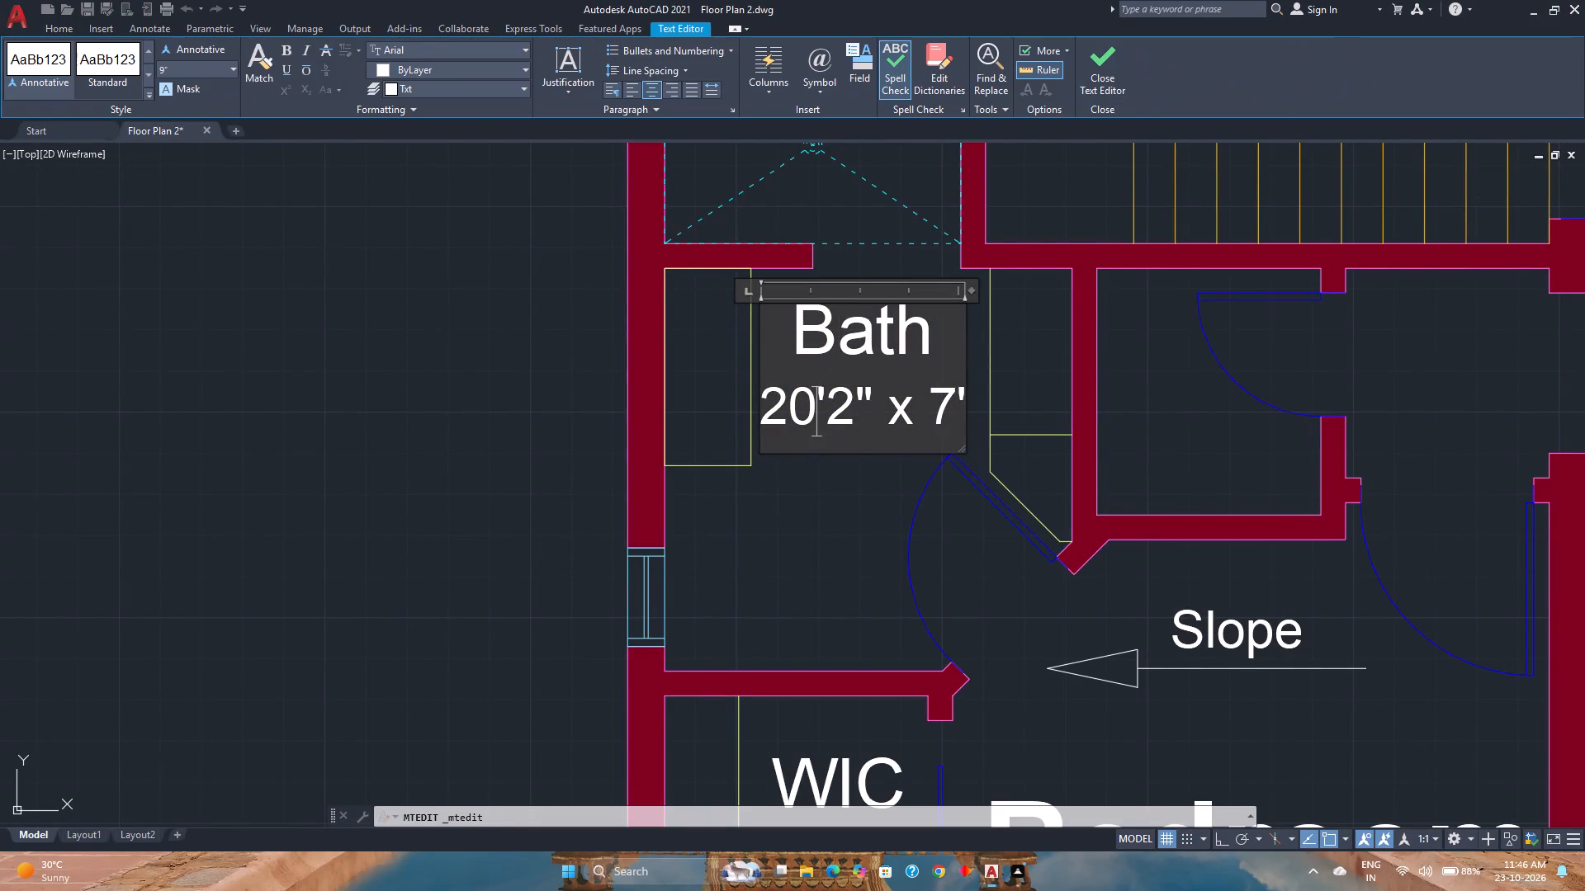
{"action": "left_click", "coordinate": [953, 408]}
{"action": "key", "text": "8"}
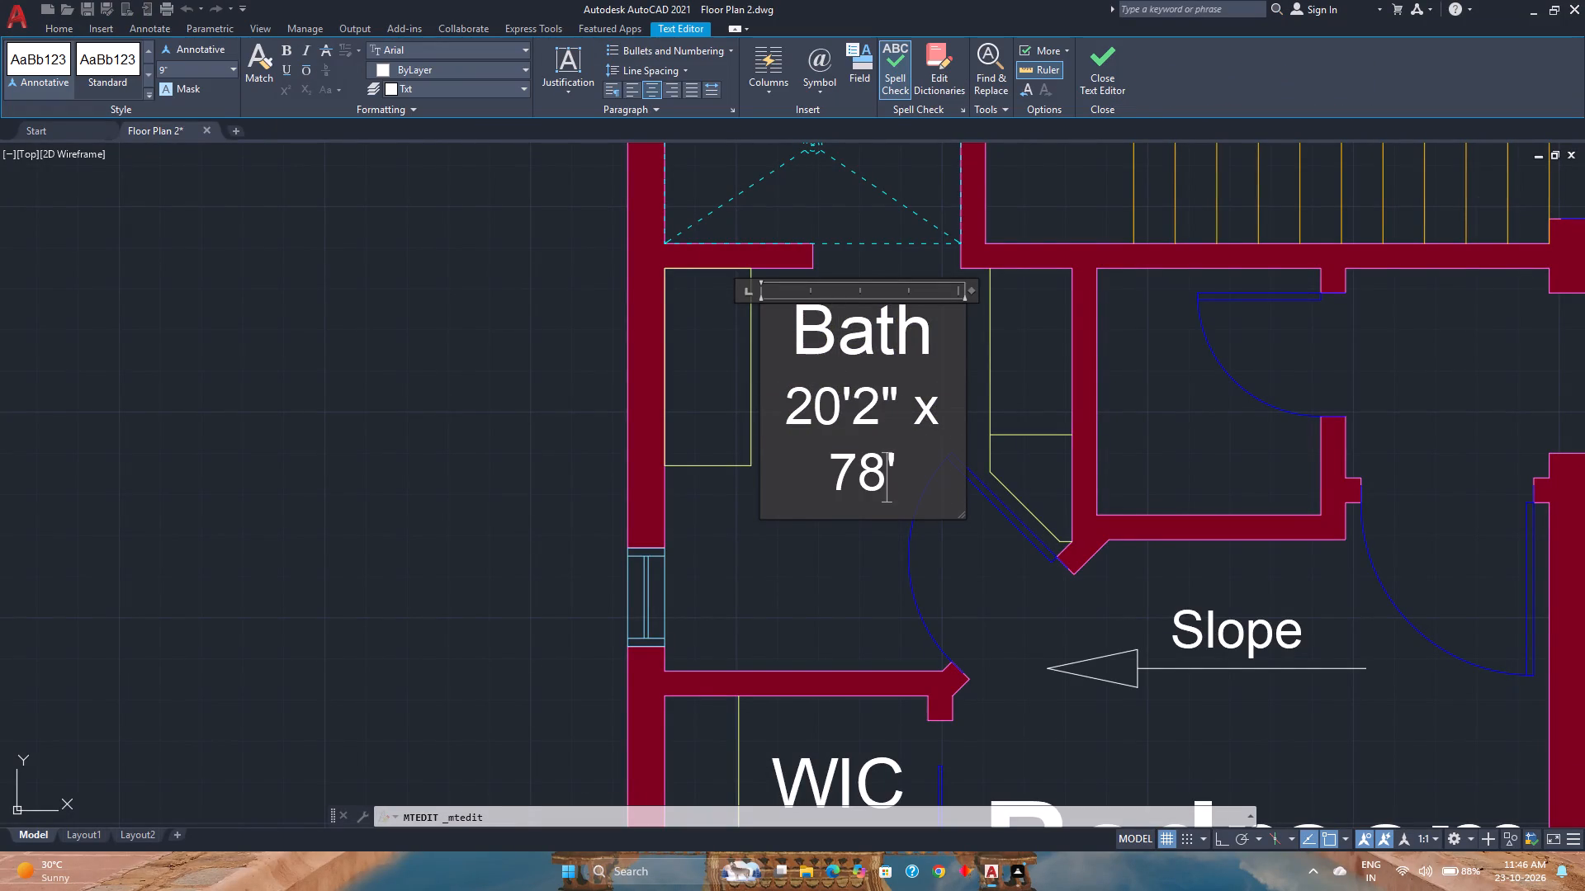
{"action": "key", "text": "BackSpace"}
{"action": "key", "text": "BackSpace"}
{"action": "key", "text": "8"}
{"action": "key", "text": "Right"}
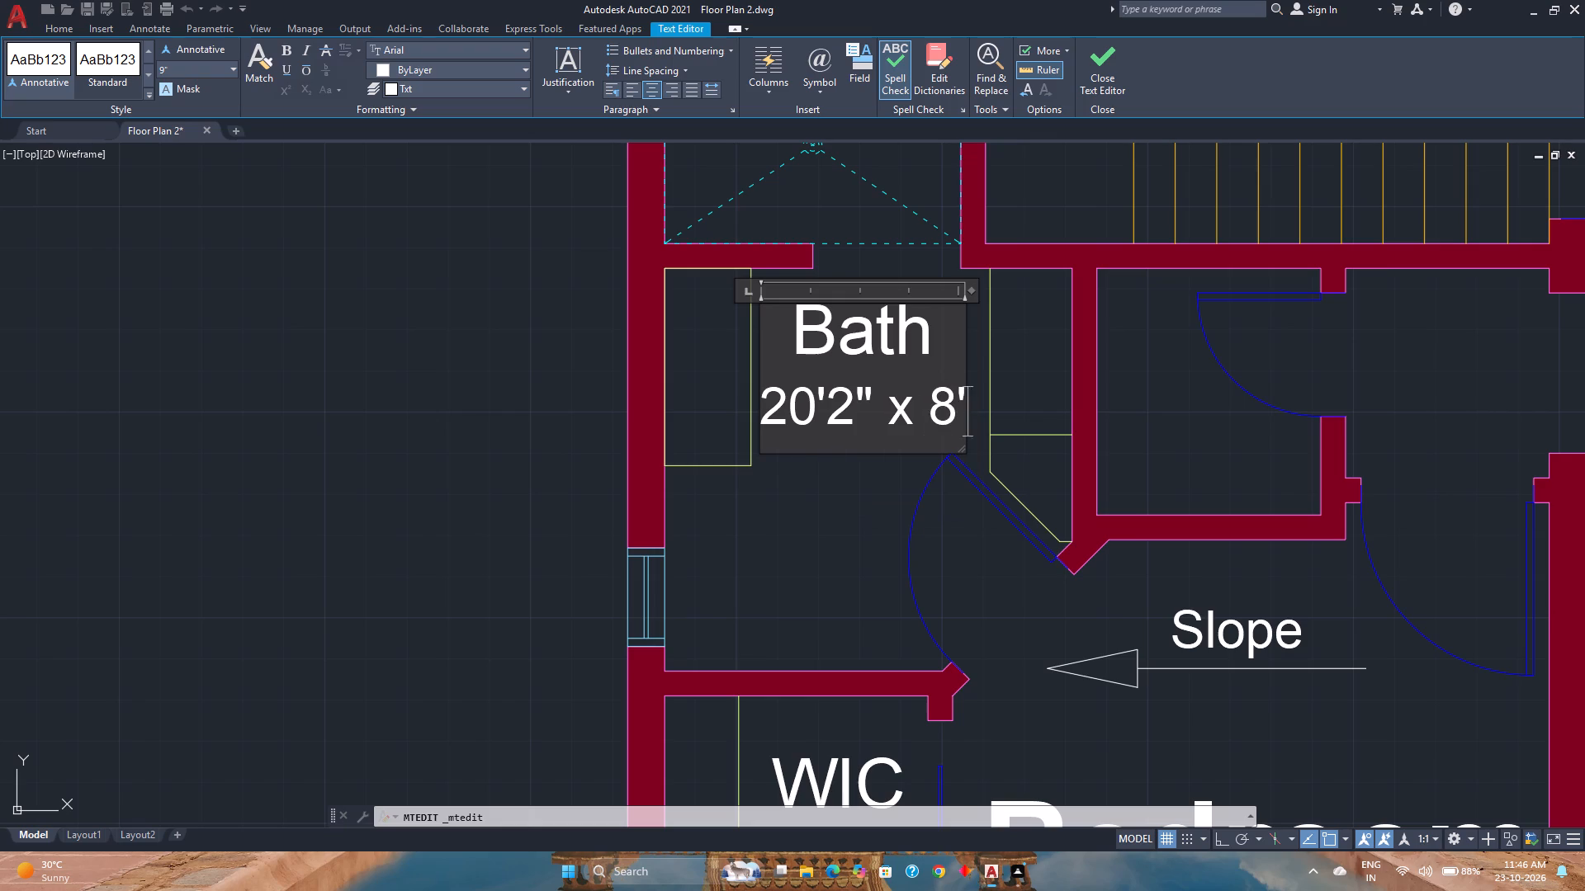
{"action": "type", "text": "2\""}
{"action": "key", "text": "Up"}
{"action": "key", "text": "Left"}
{"action": "key", "text": "Left"}
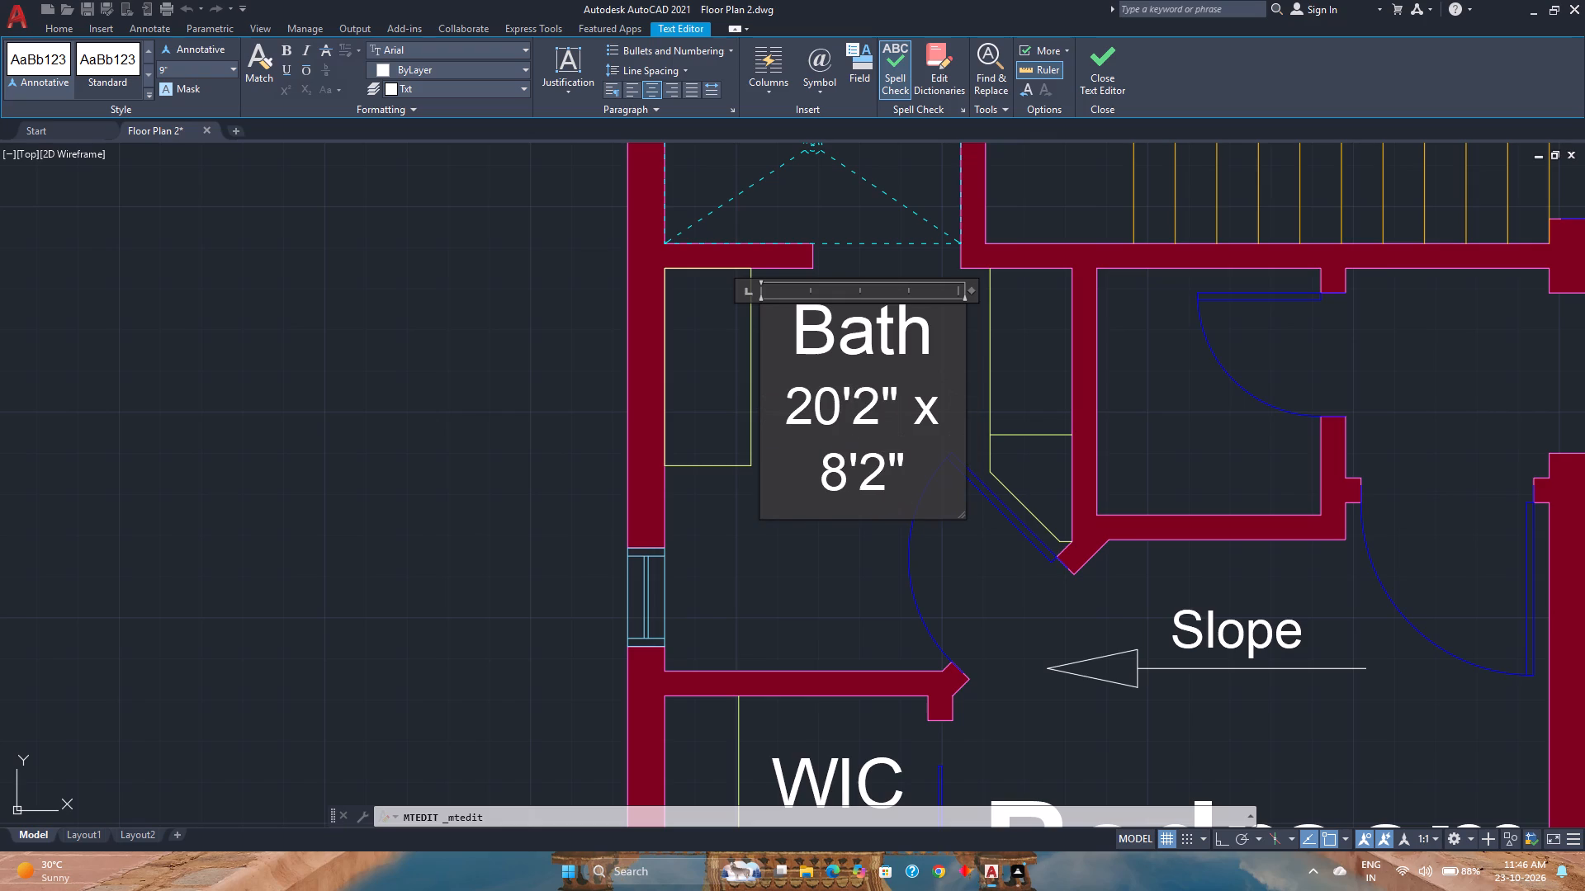
{"action": "key", "text": "Left"}
{"action": "key", "text": "BackSpace"}
{"action": "key", "text": "BackSpace"}
{"action": "type", "text": "13"}
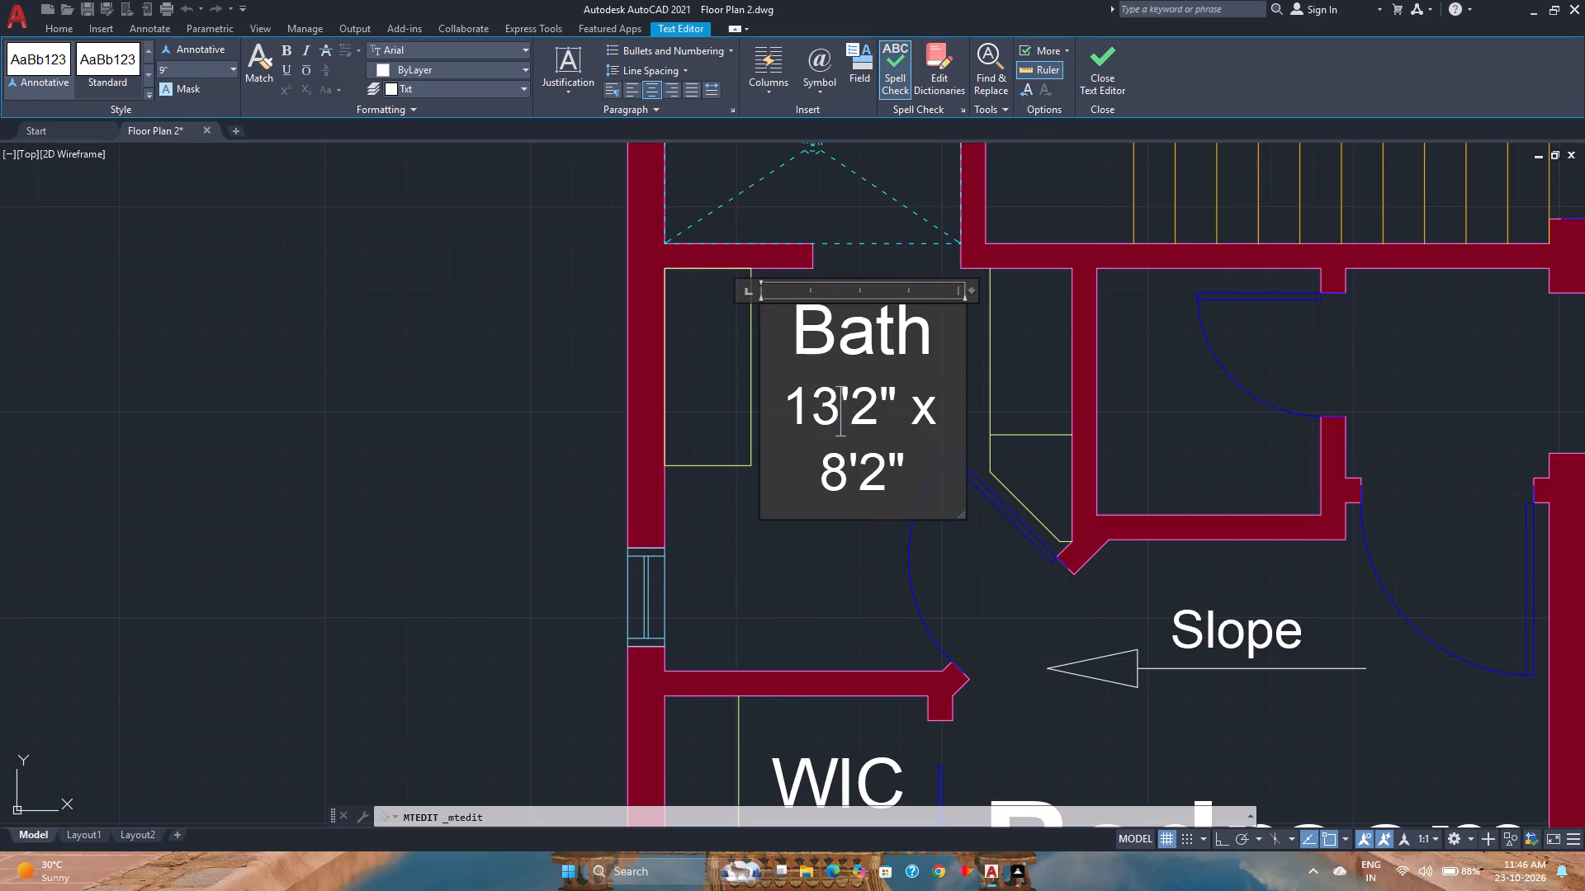
{"action": "key", "text": "Right"}
{"action": "key", "text": "Right"}
{"action": "key", "text": "BackSpace"}
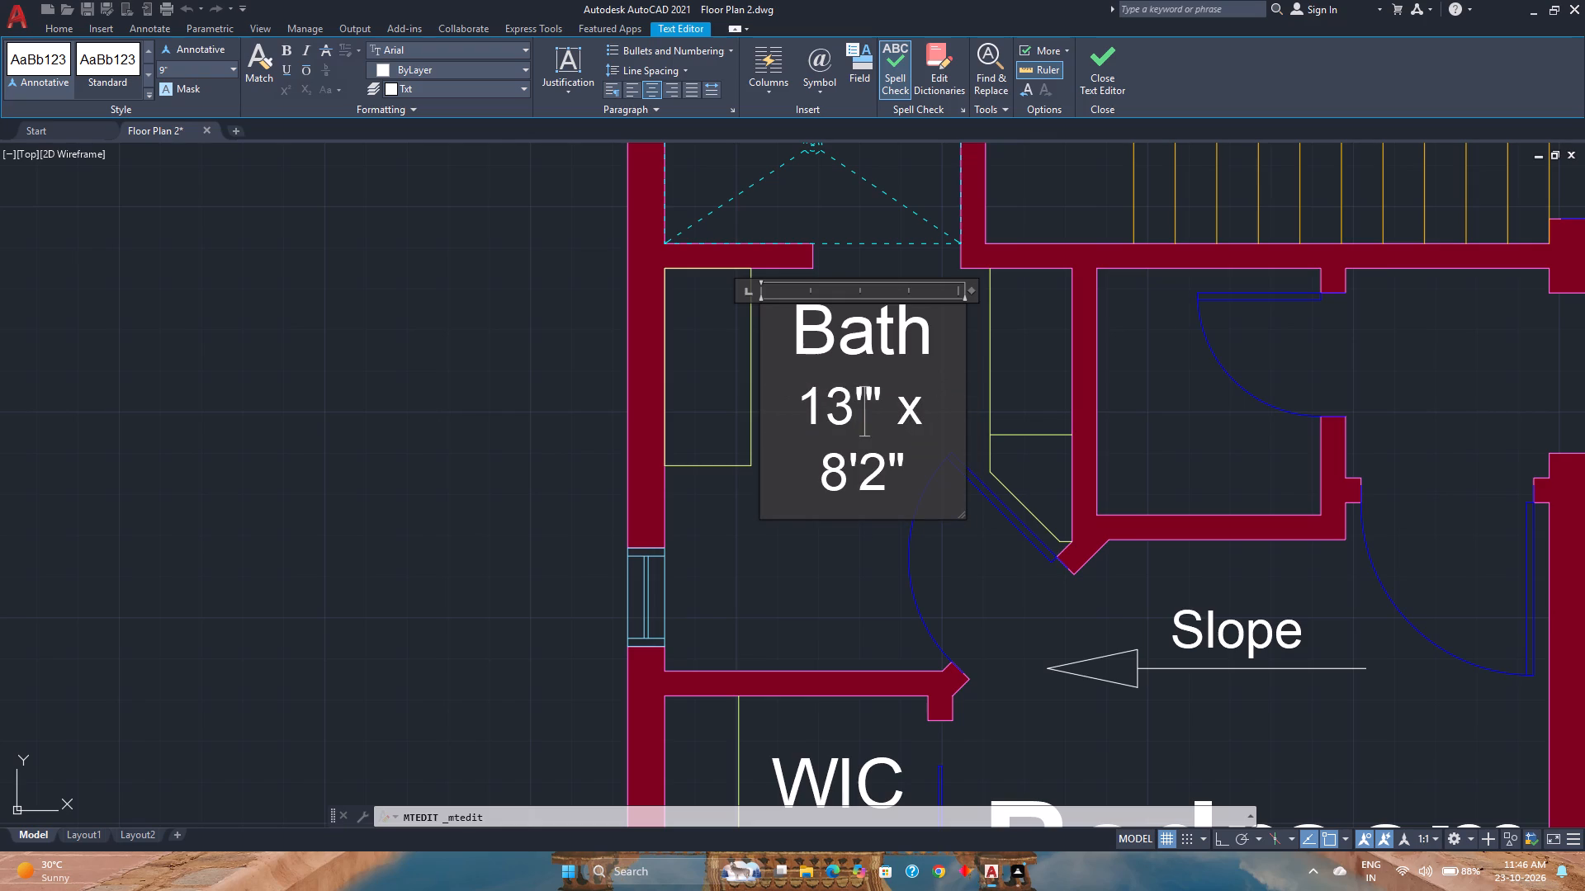
{"action": "key", "text": "5"}
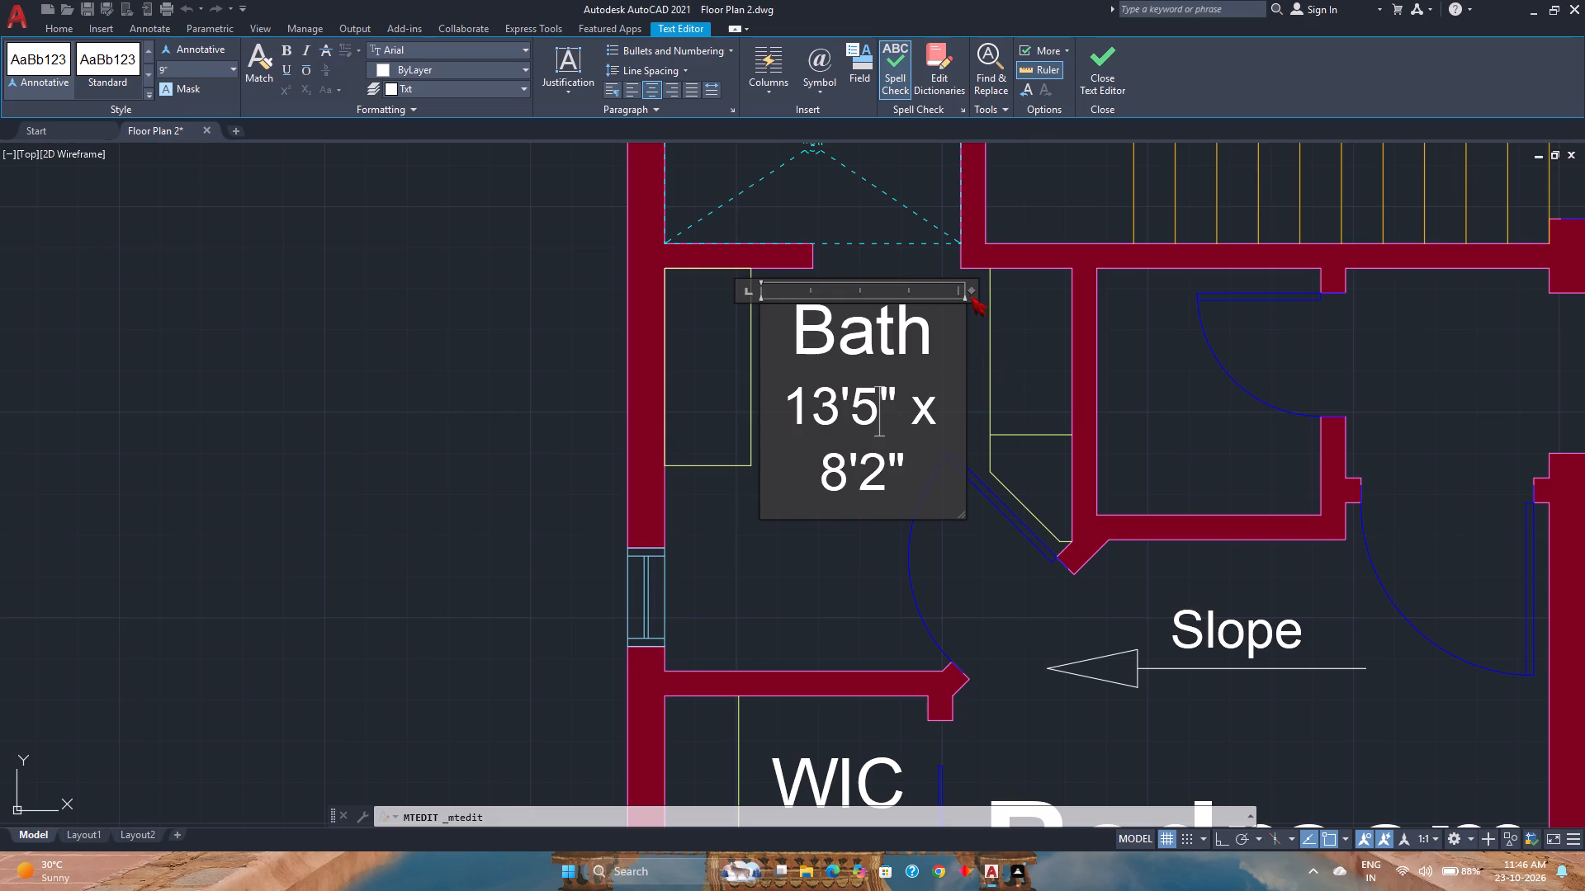
{"action": "left_click_drag", "start_coordinate": [968, 293], "coordinate": [1020, 281]}
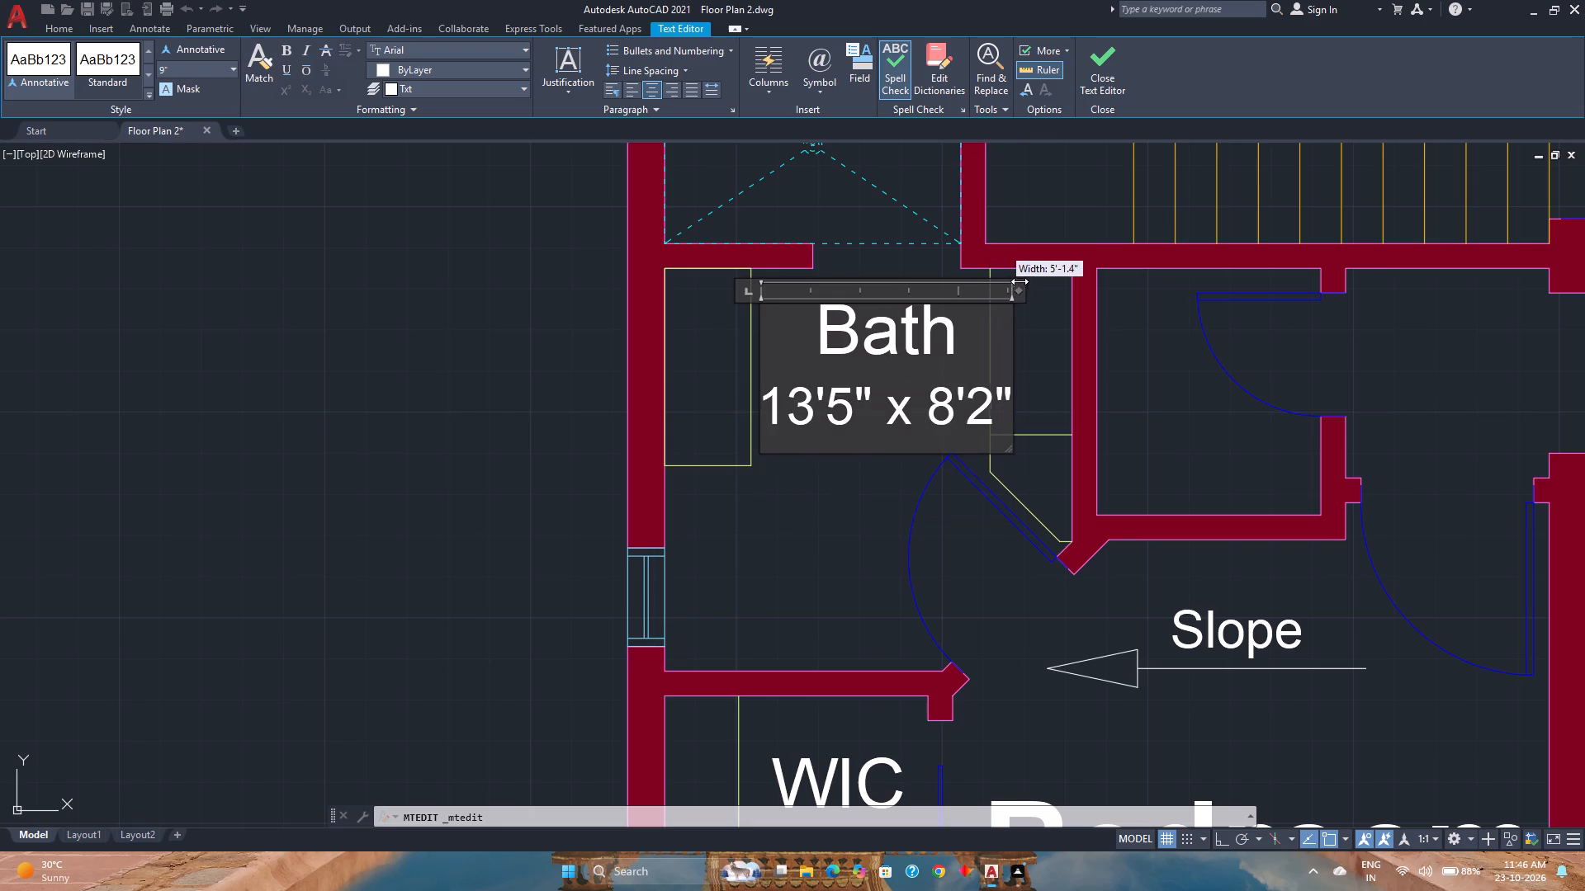
{"action": "left_click_drag", "start_coordinate": [1020, 281], "coordinate": [1020, 279]}
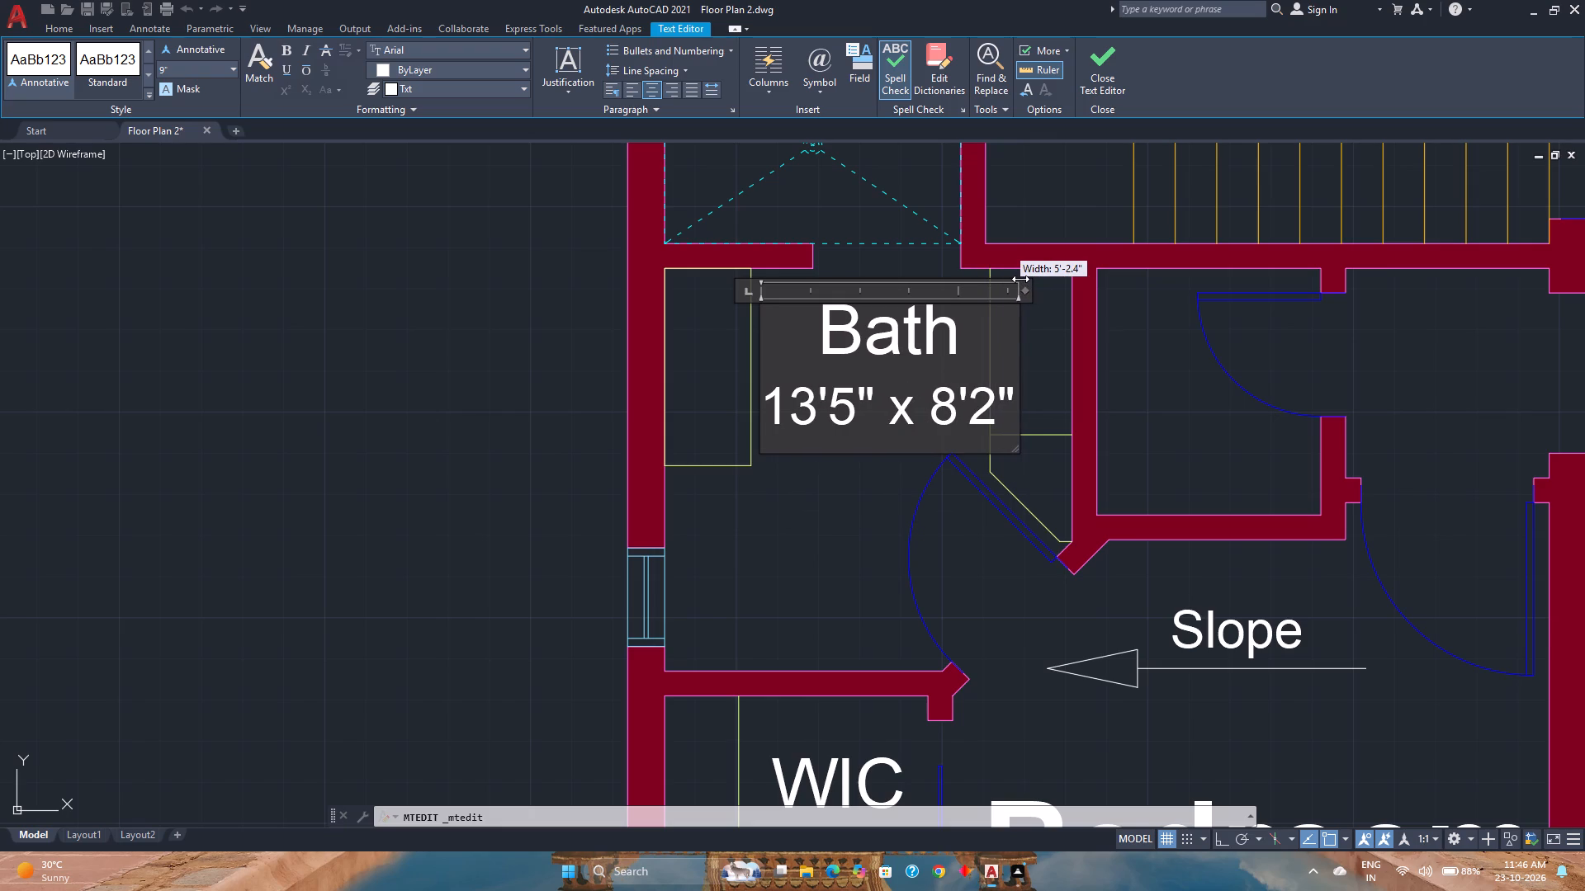
{"action": "left_click_drag", "start_coordinate": [1020, 279], "coordinate": [1016, 280]}
Reduce the text height of the new Bath label's dimension line, trying 6" first and settling on 7.5".
{"action": "left_click", "coordinate": [1008, 402]}
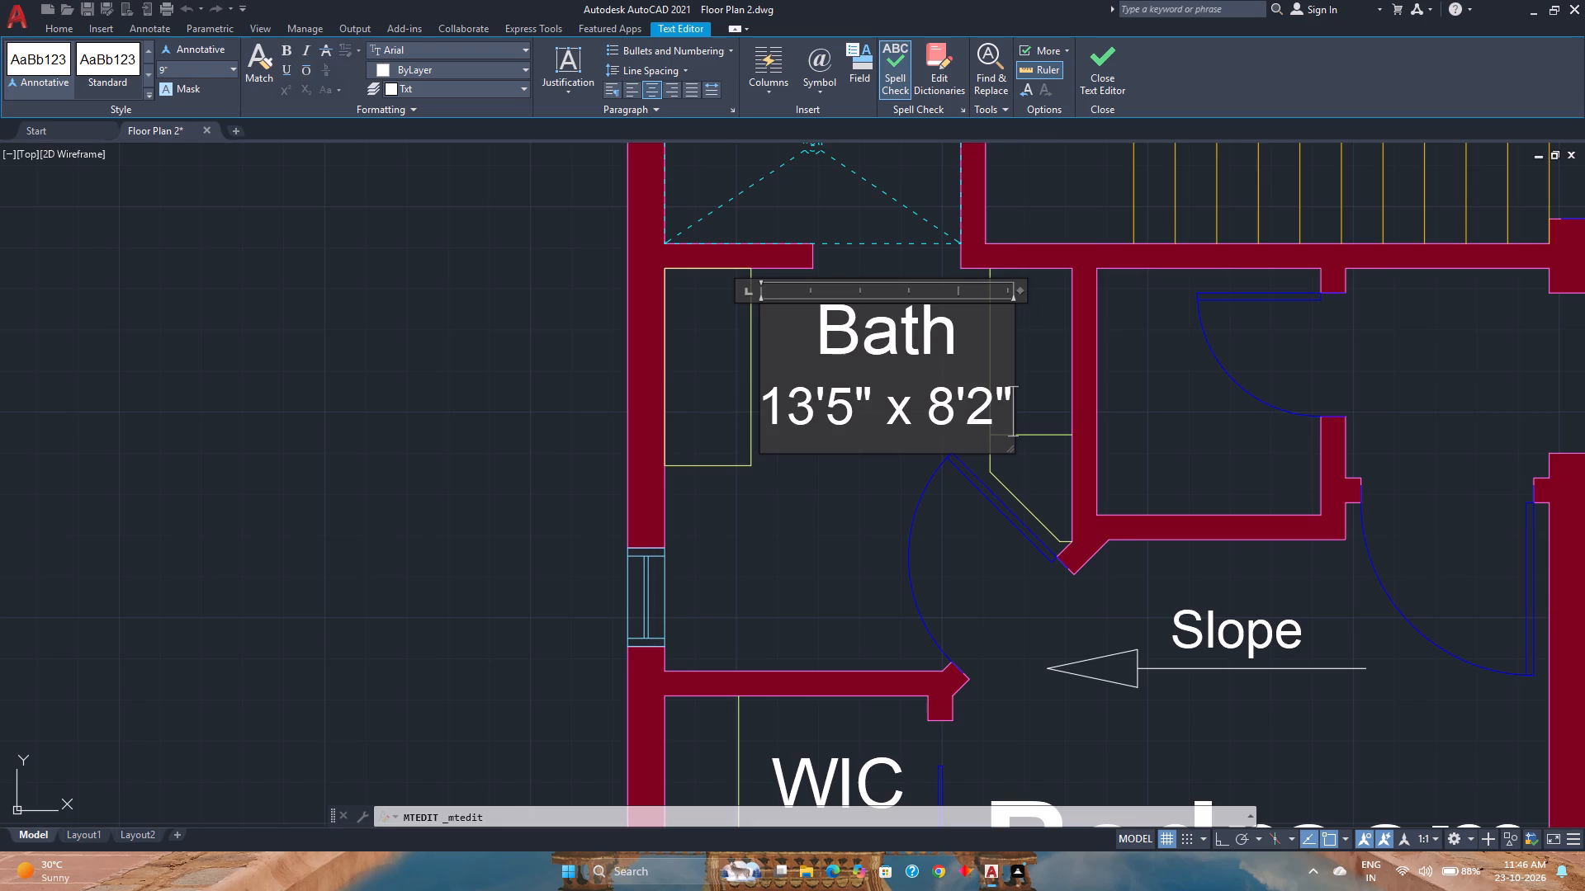
{"action": "left_click_drag", "start_coordinate": [1008, 402], "coordinate": [792, 420]}
{"action": "left_click", "coordinate": [210, 67]}
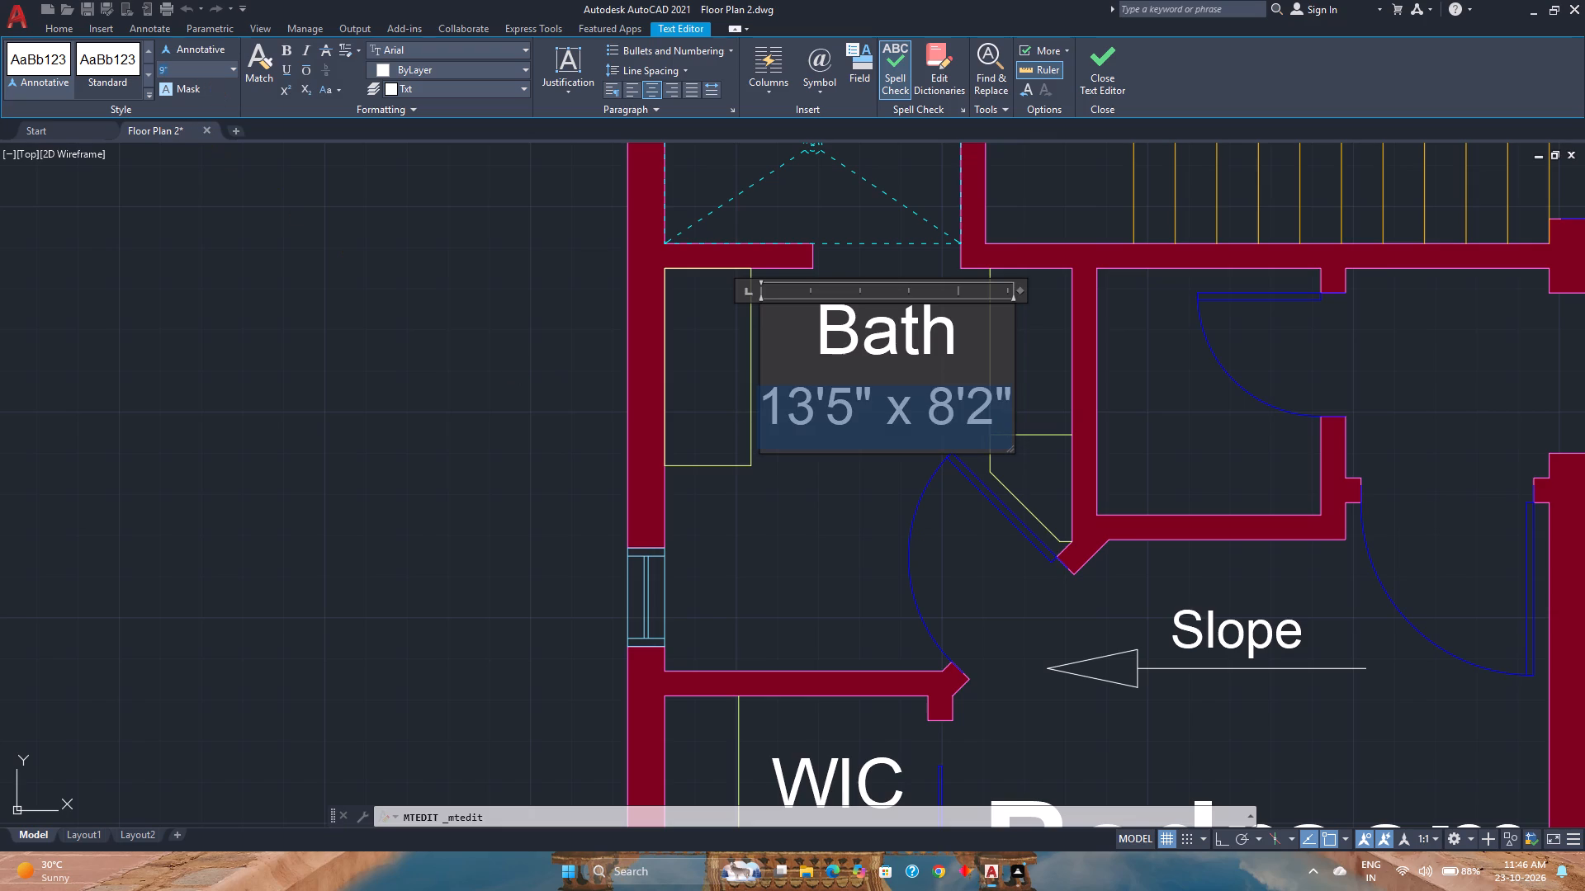
{"action": "type", "text": "6\""}
{"action": "key", "text": "Return"}
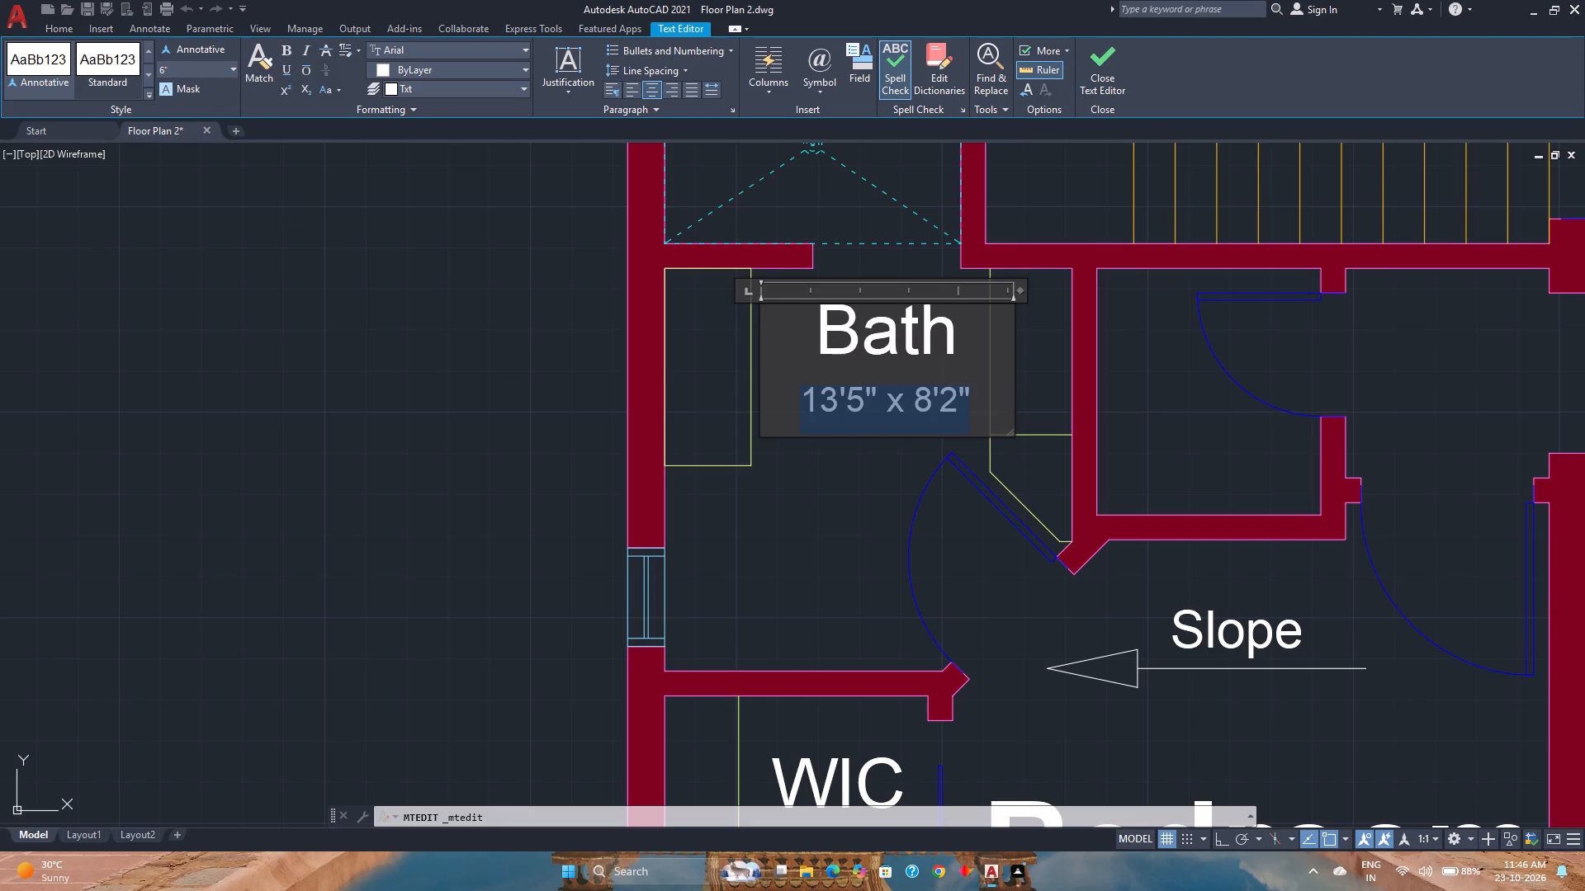
{"action": "left_click", "coordinate": [1020, 290]}
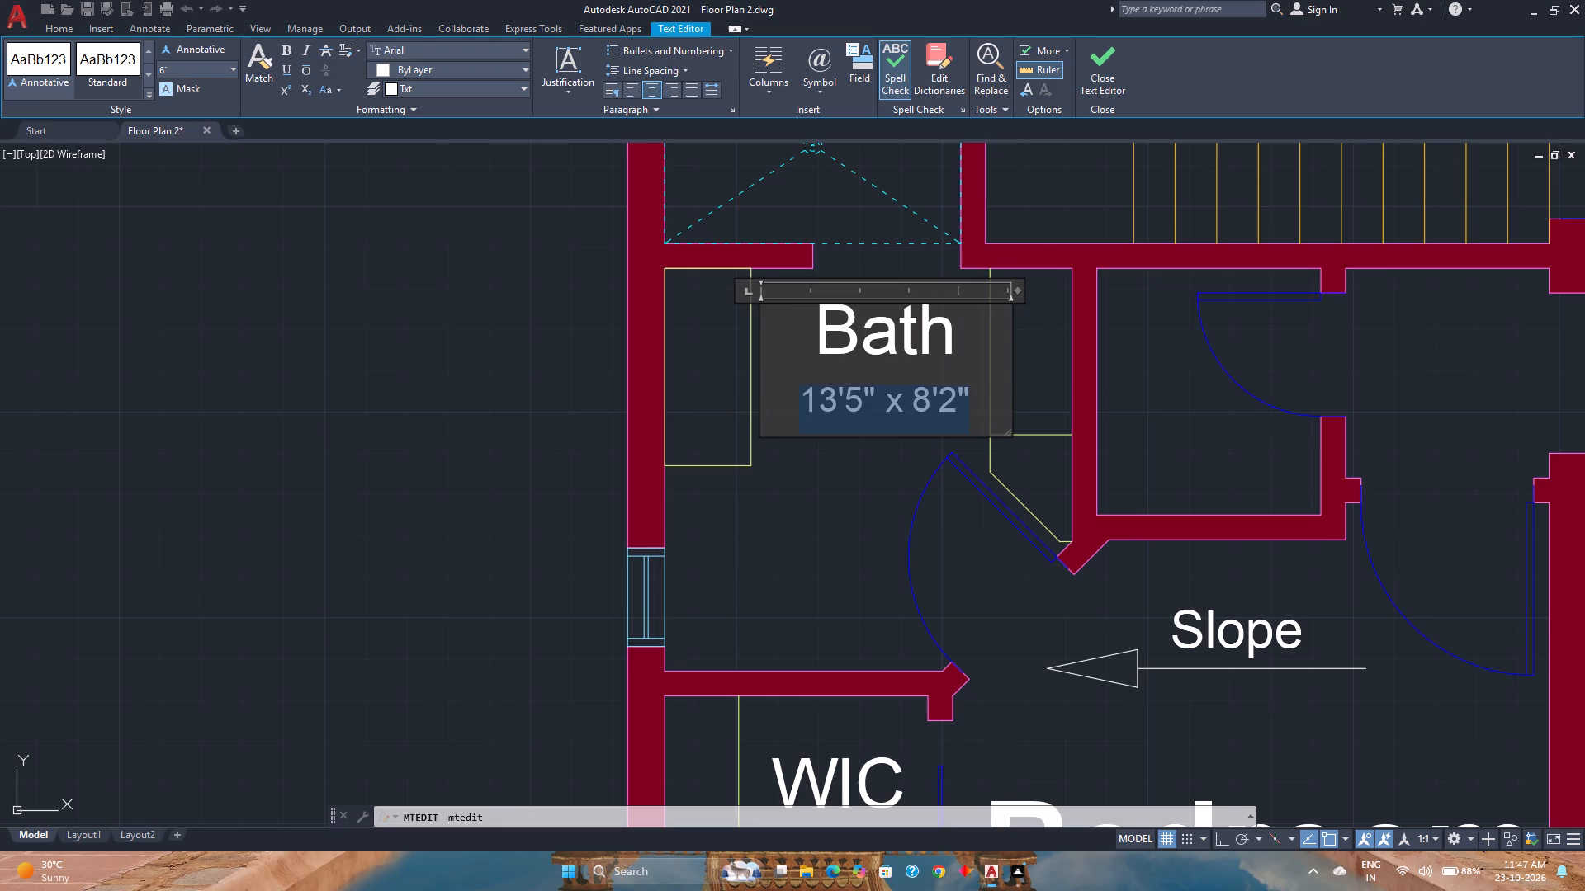
{"action": "left_click", "coordinate": [208, 75]}
{"action": "type", "text": "7.5\""}
{"action": "key", "text": "Return"}
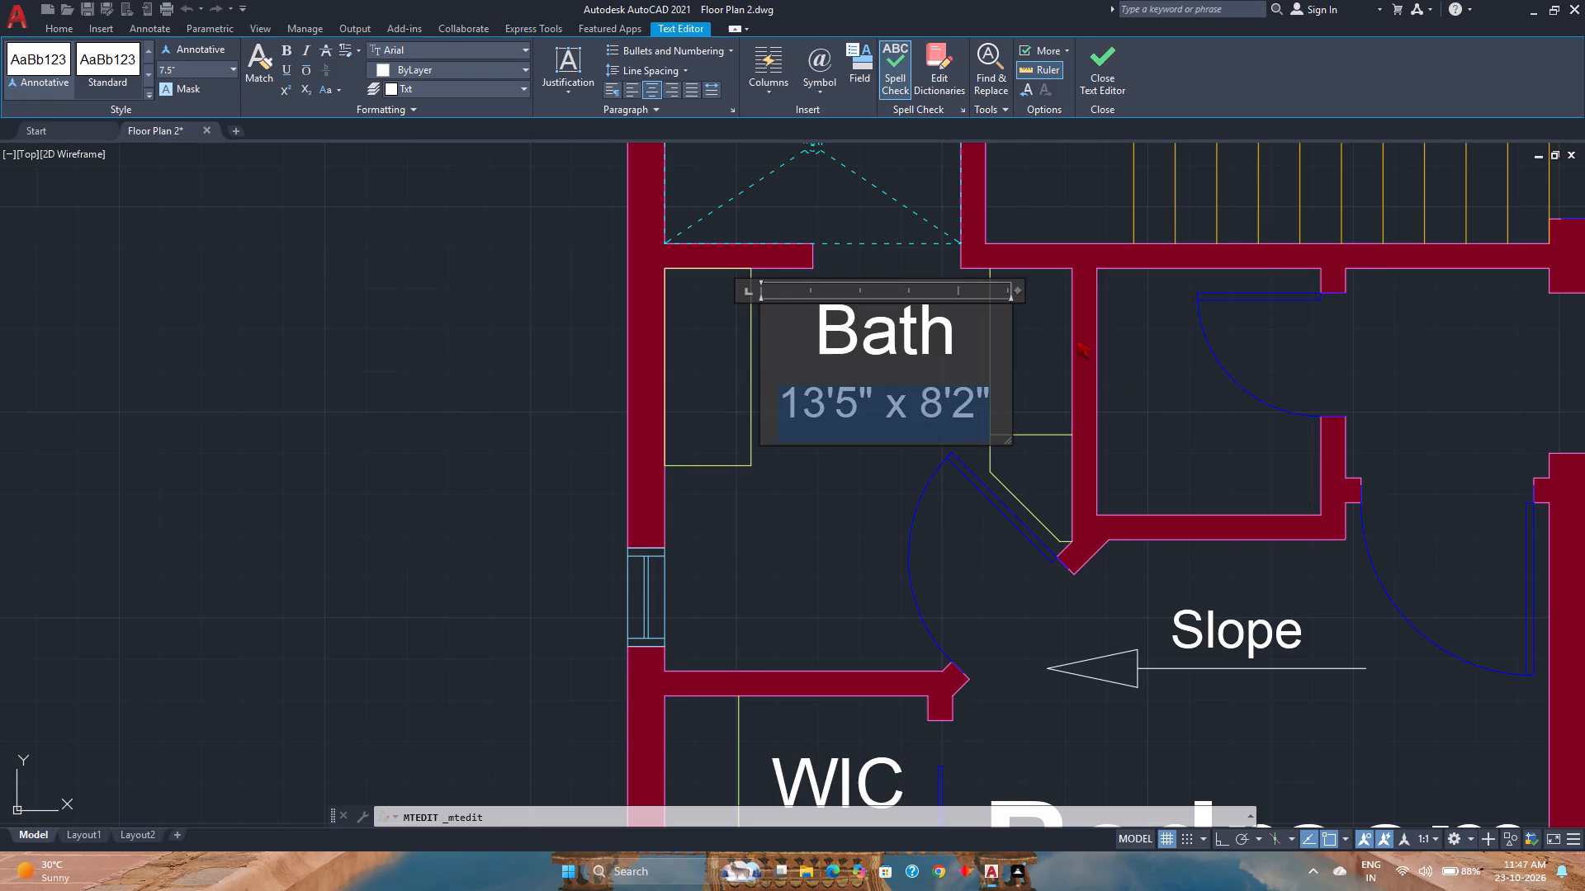
Narrow the Bath label's text box to about 4'-6" to suit the smaller dimension text, finish editing, and save the drawing.
{"action": "left_click_drag", "start_coordinate": [1020, 292], "coordinate": [995, 297]}
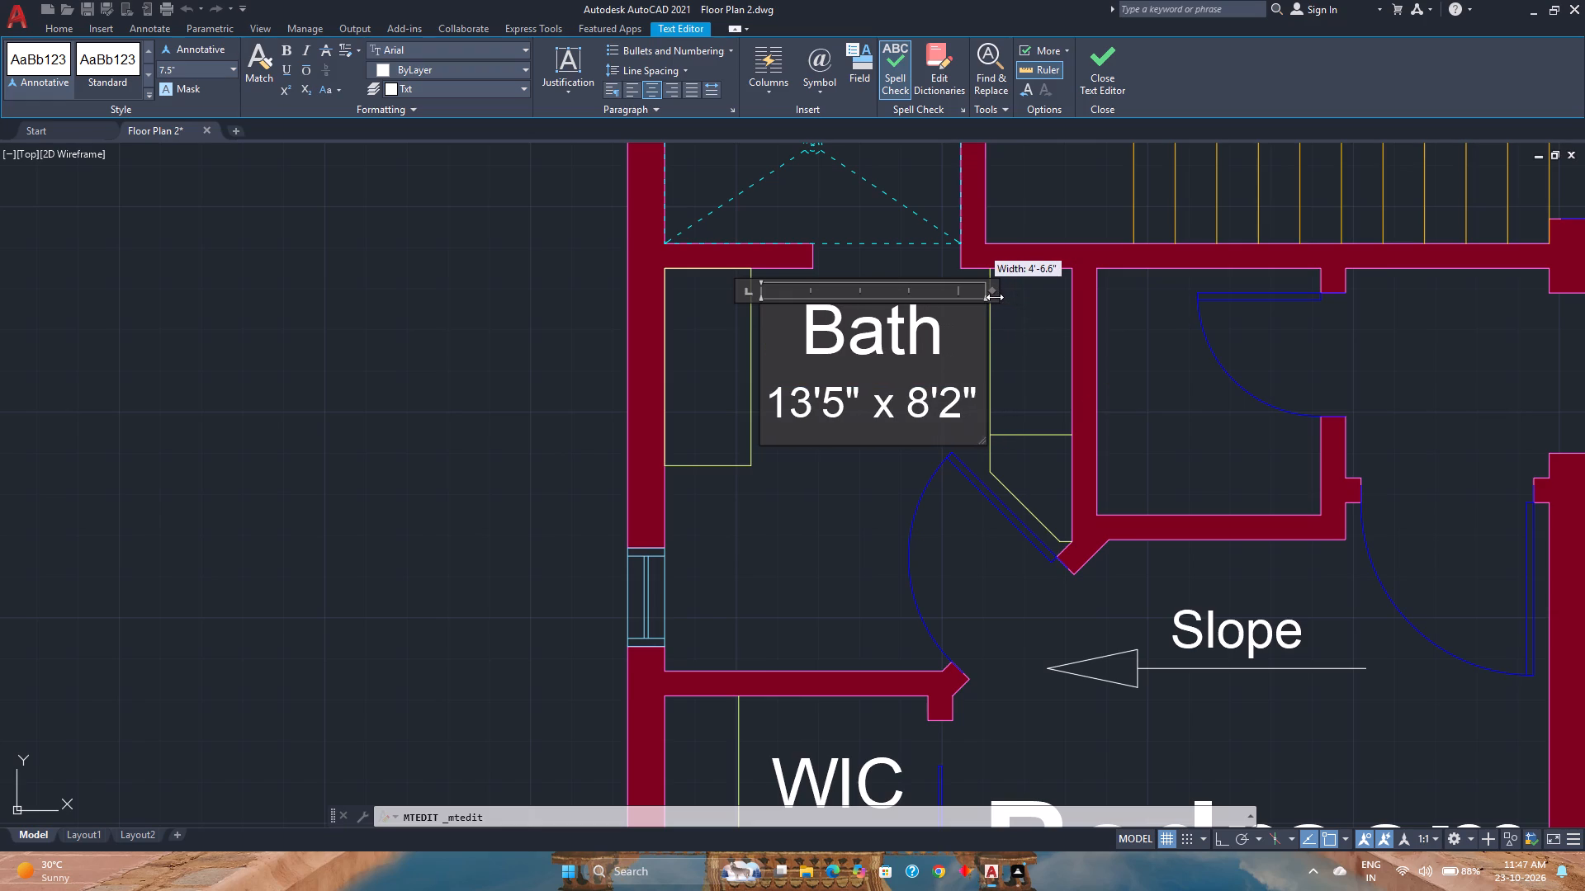
{"action": "left_click_drag", "start_coordinate": [995, 297], "coordinate": [992, 299]}
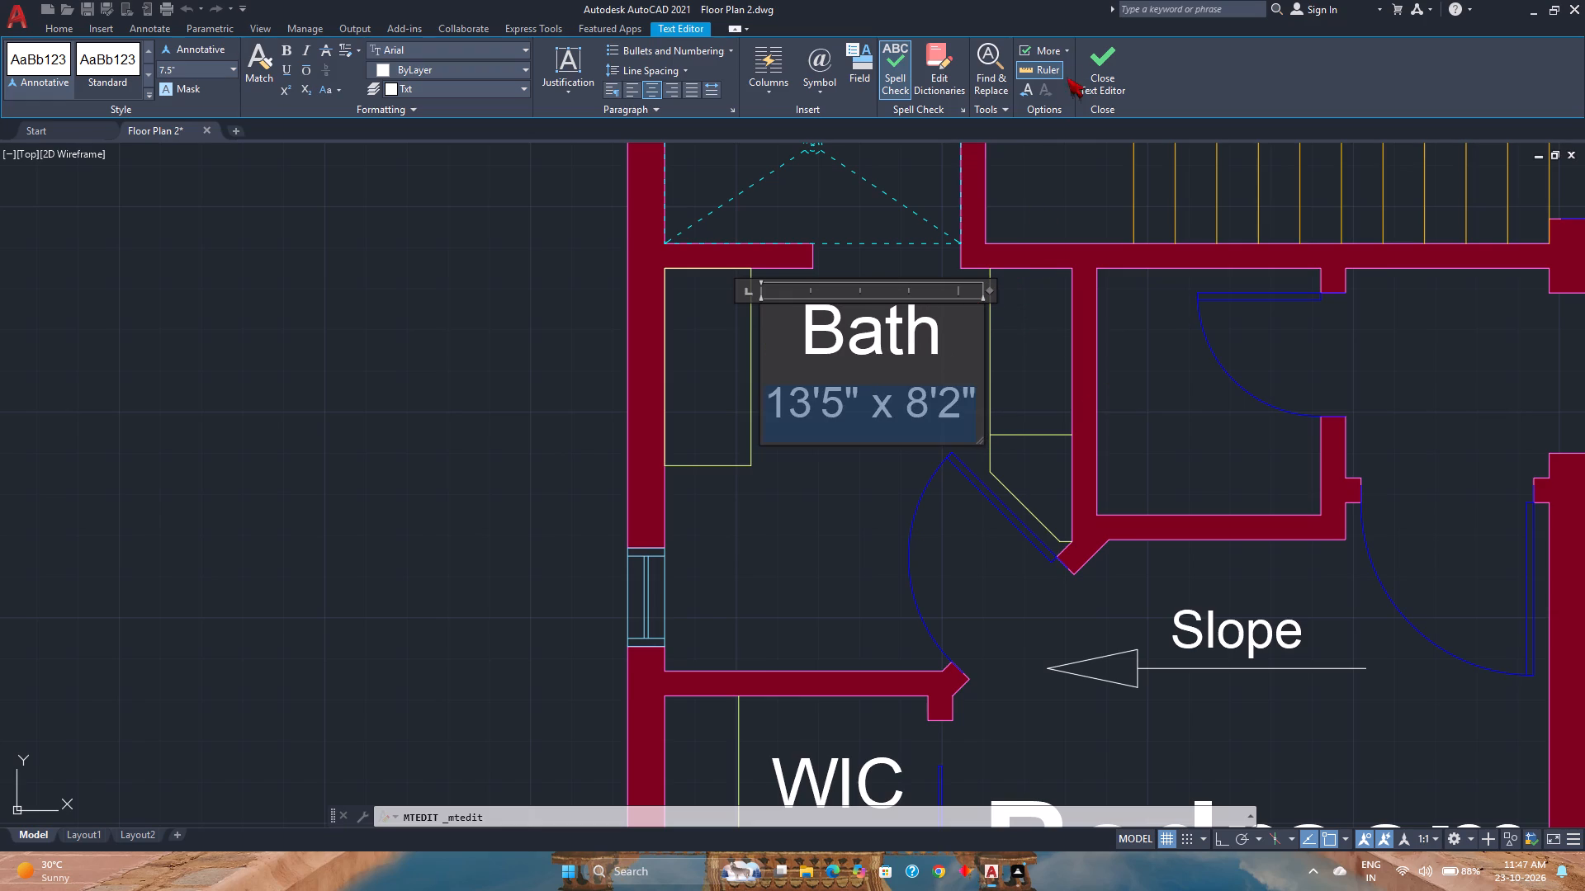
{"action": "left_click", "coordinate": [1085, 69]}
{"action": "scroll", "coordinate": [352, 494], "scroll_direction": "down", "scroll_amount": 3}
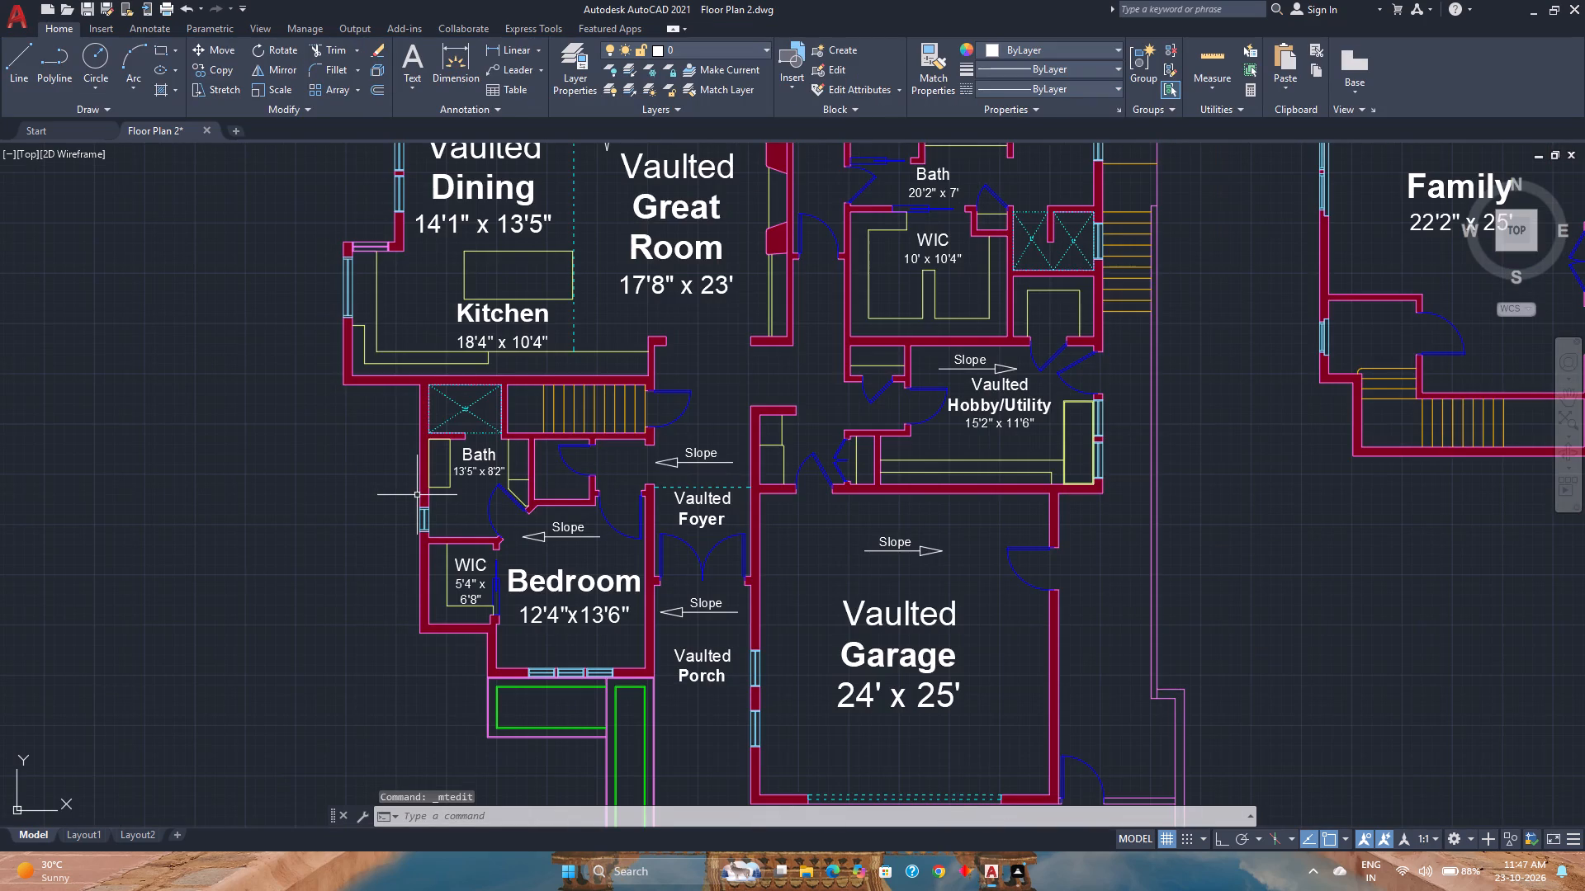
{"action": "key", "text": "ctrl+s"}
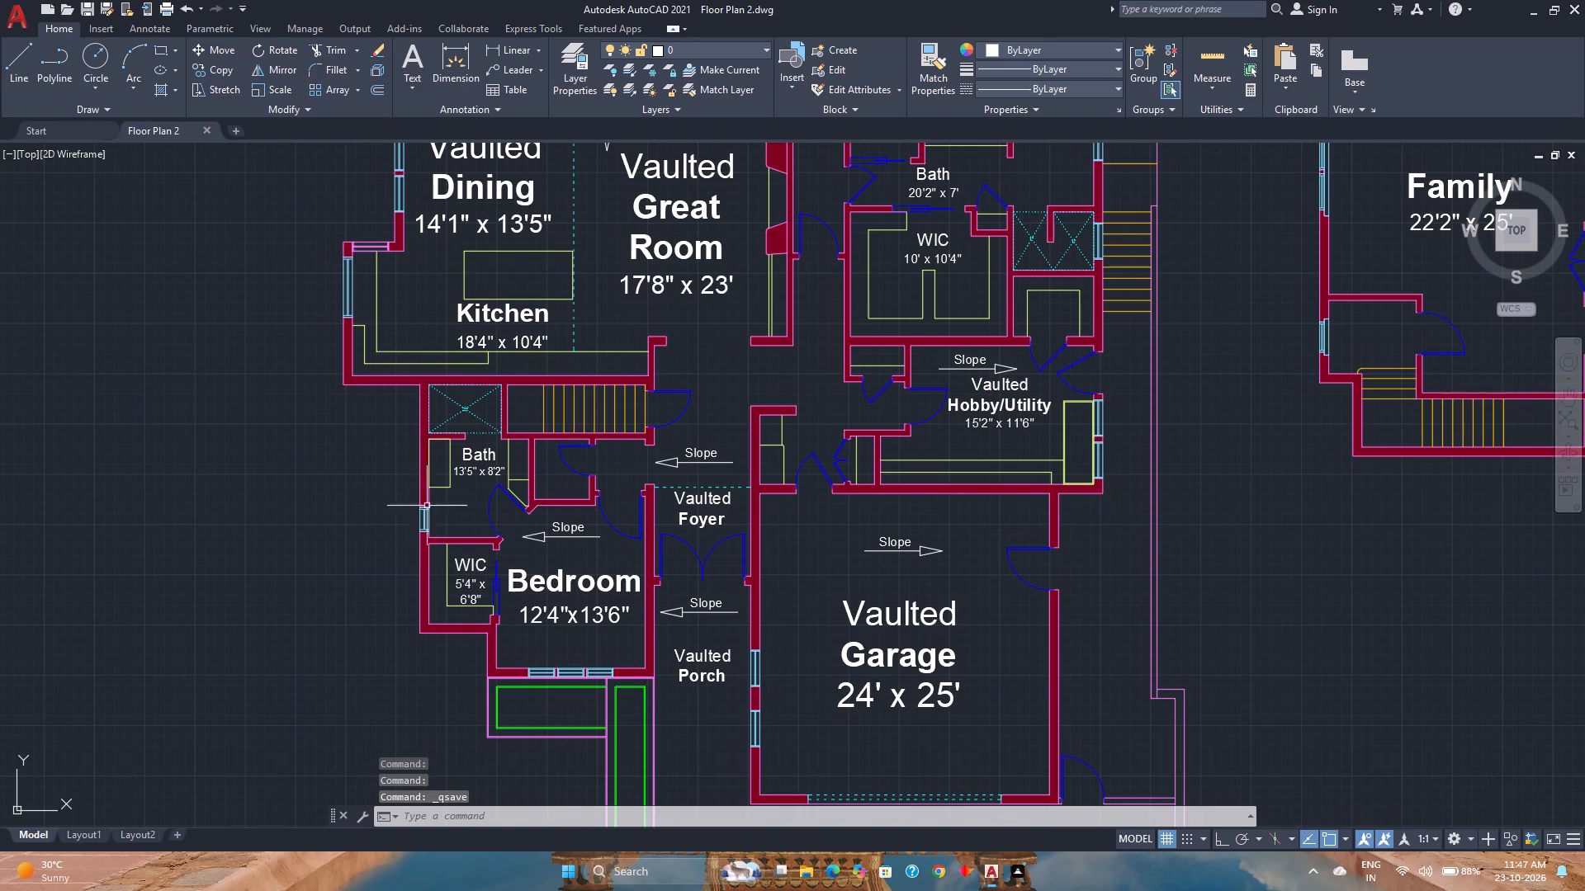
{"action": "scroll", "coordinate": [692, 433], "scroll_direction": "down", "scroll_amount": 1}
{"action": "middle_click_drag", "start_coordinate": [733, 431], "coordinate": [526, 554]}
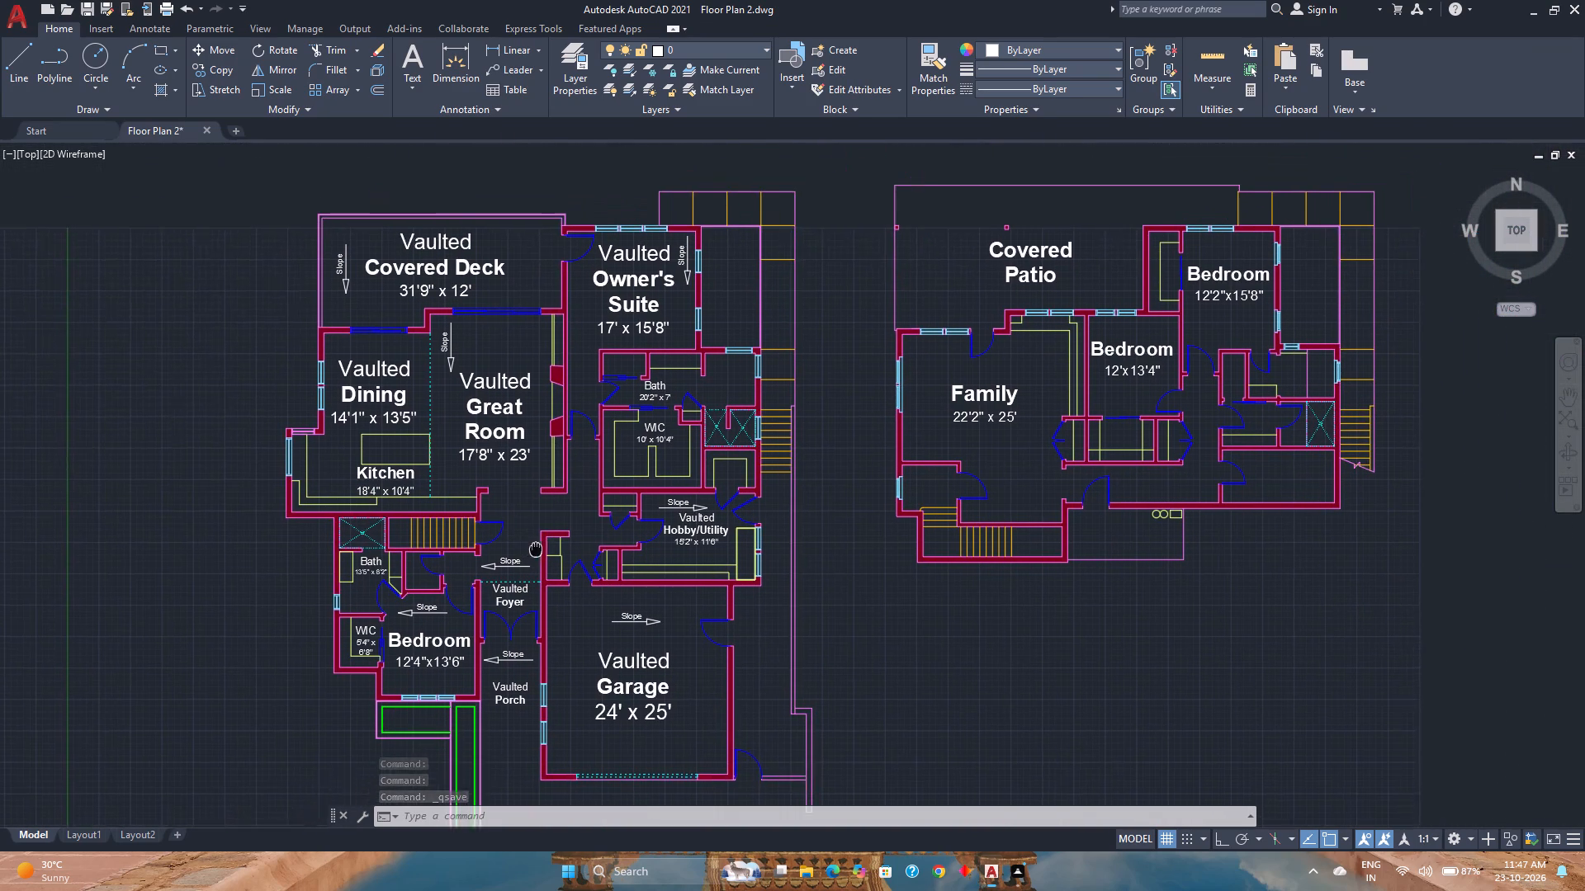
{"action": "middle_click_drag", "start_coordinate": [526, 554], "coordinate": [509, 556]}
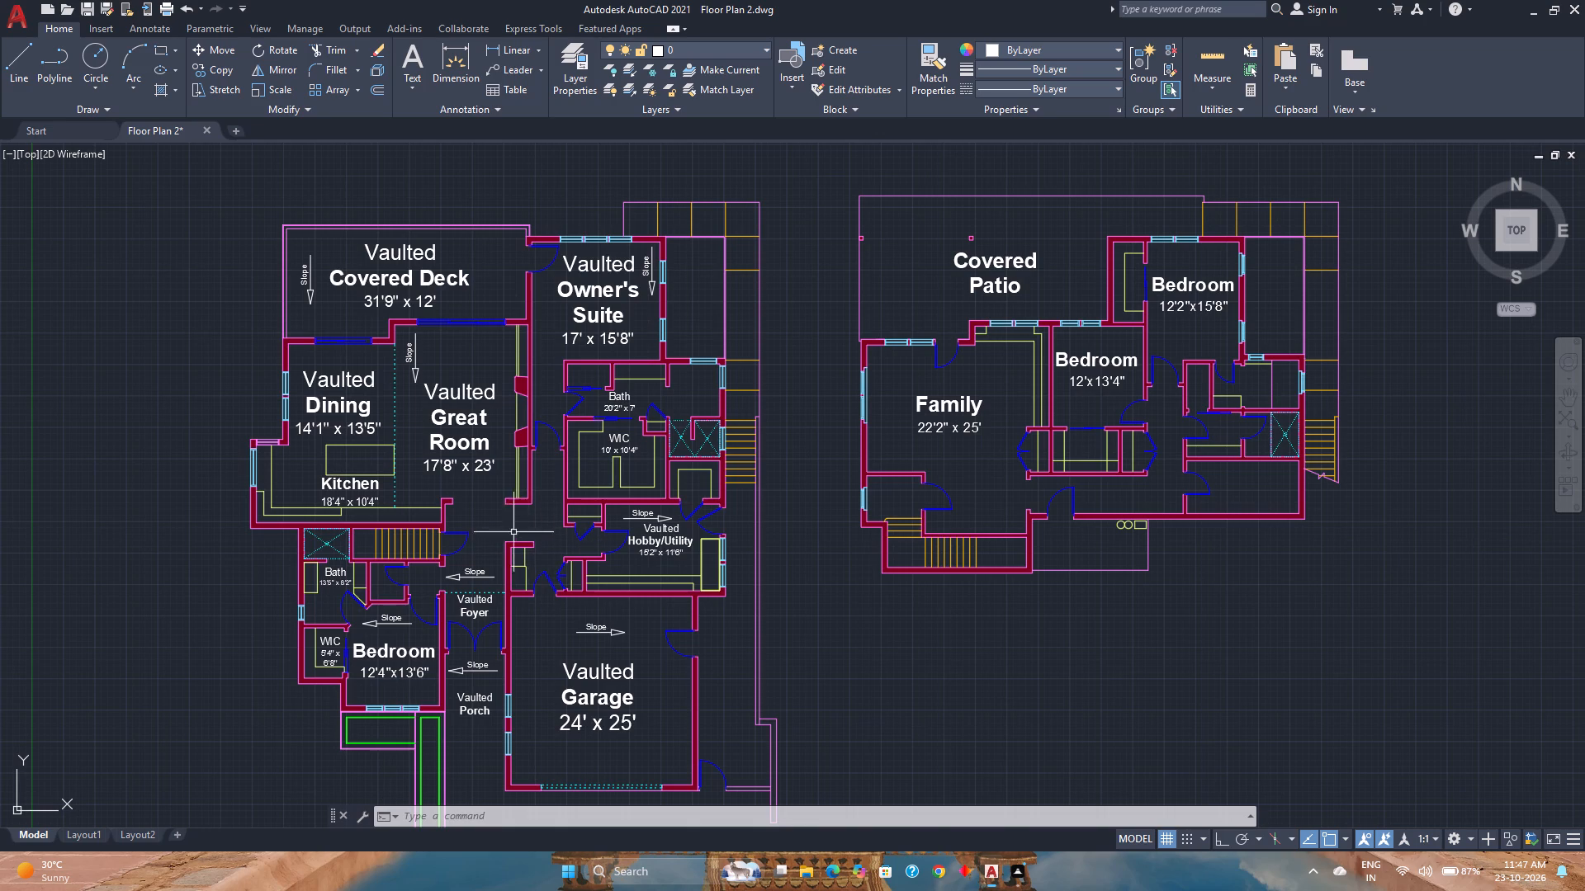
Copy the lower-floor staircase's last tread line twice toward its open end, continuing the existing spacing of about 10 inches.
{"action": "scroll", "coordinate": [499, 601], "scroll_direction": "up", "scroll_amount": 2}
{"action": "scroll", "coordinate": [480, 573], "scroll_direction": "down", "scroll_amount": 1}
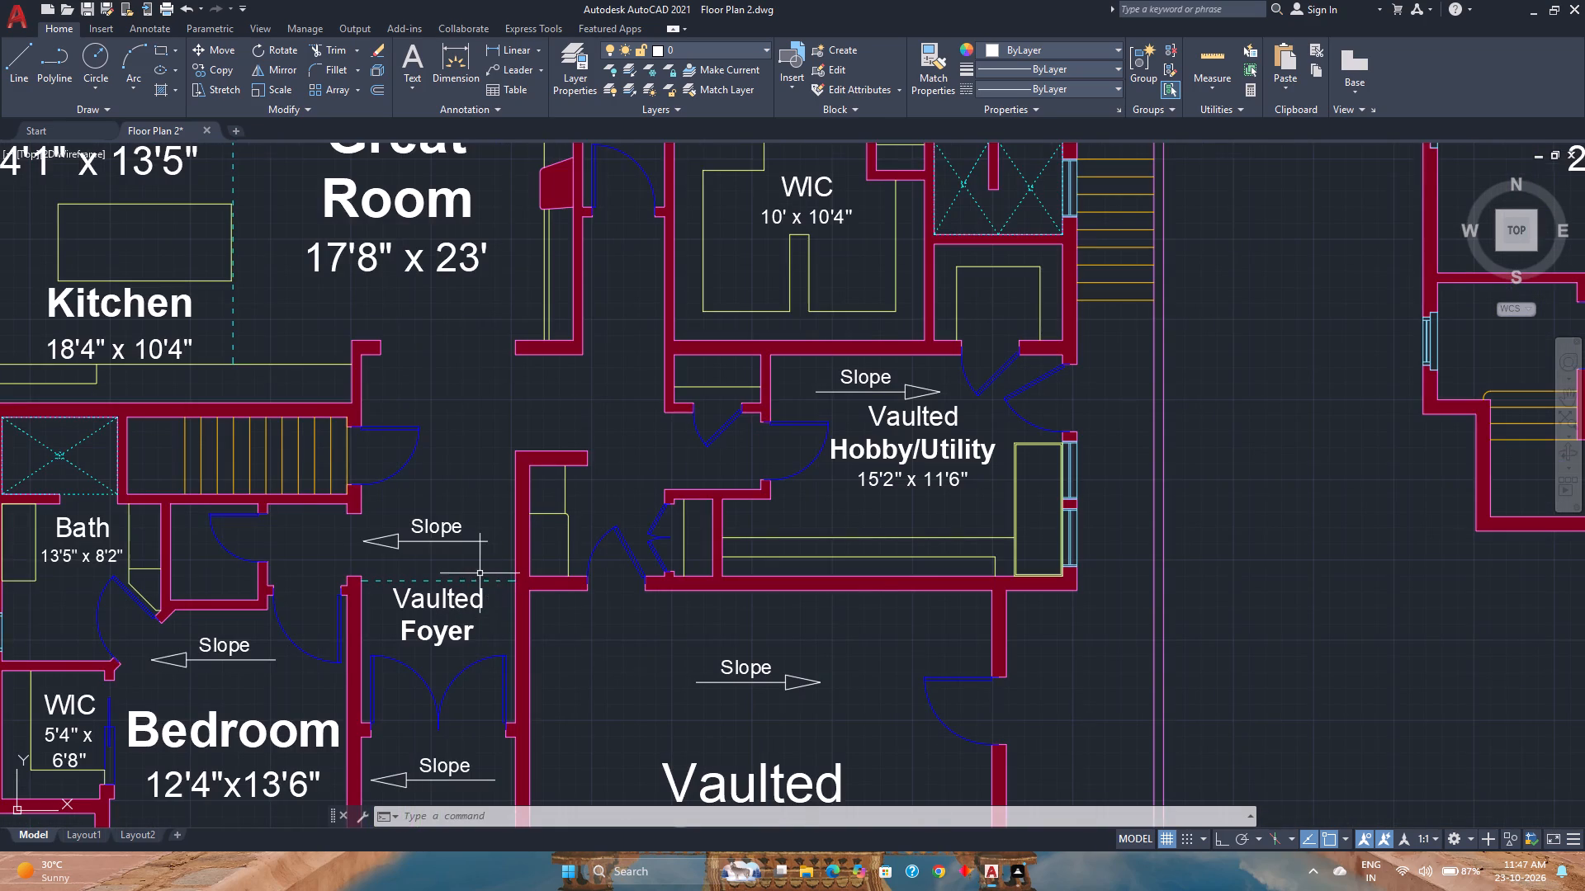
{"action": "scroll", "coordinate": [480, 573], "scroll_direction": "down", "scroll_amount": 1}
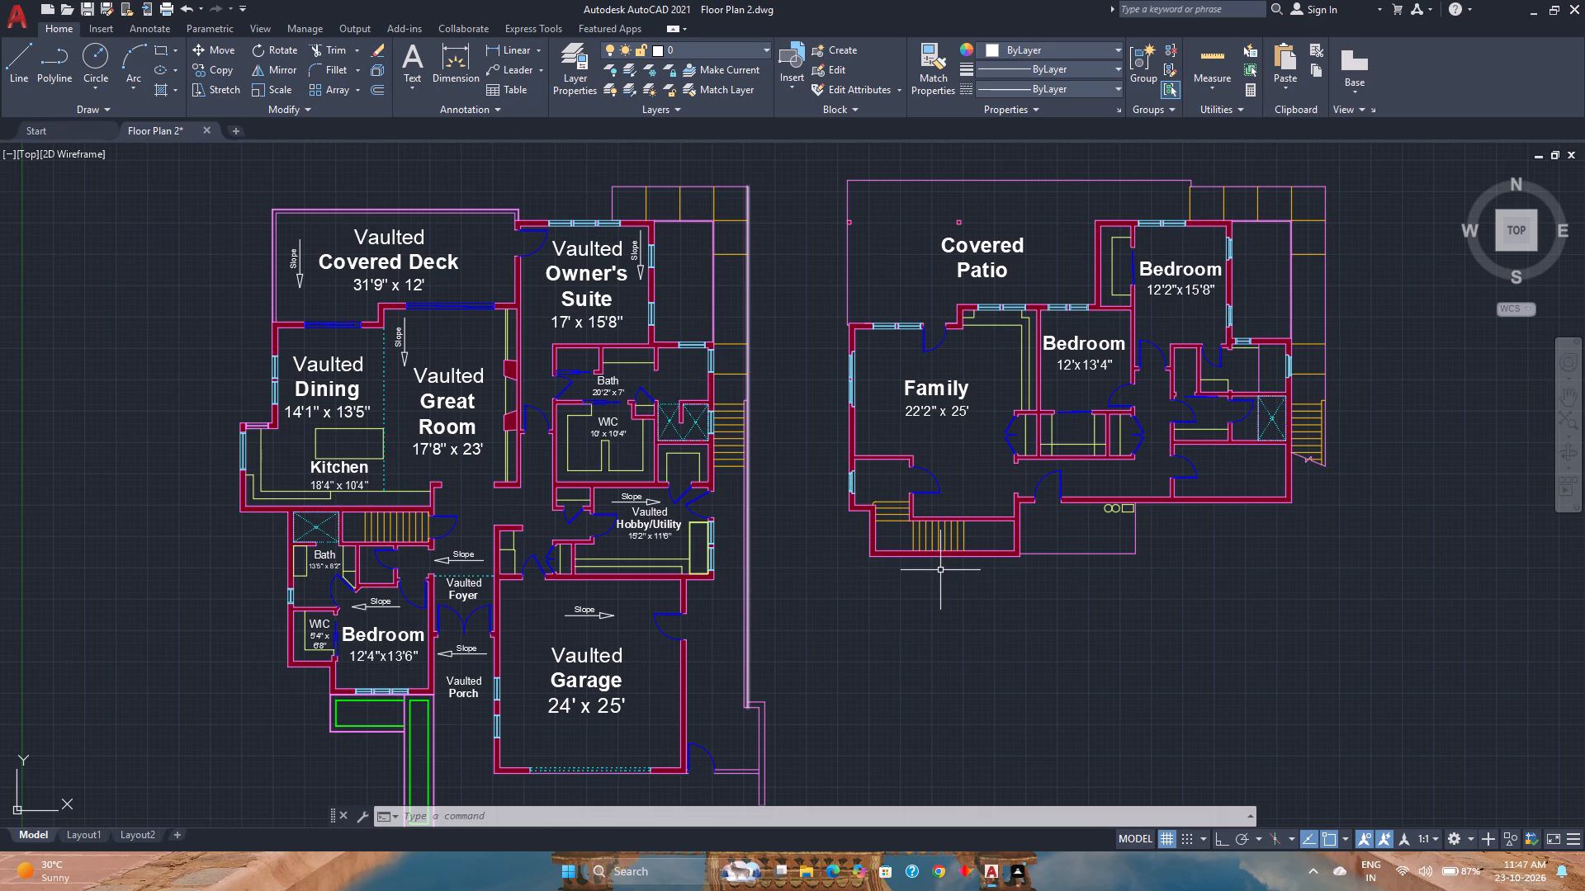
{"action": "scroll", "coordinate": [944, 570], "scroll_direction": "up", "scroll_amount": 4}
{"action": "middle_click_drag", "start_coordinate": [991, 525], "coordinate": [841, 576]}
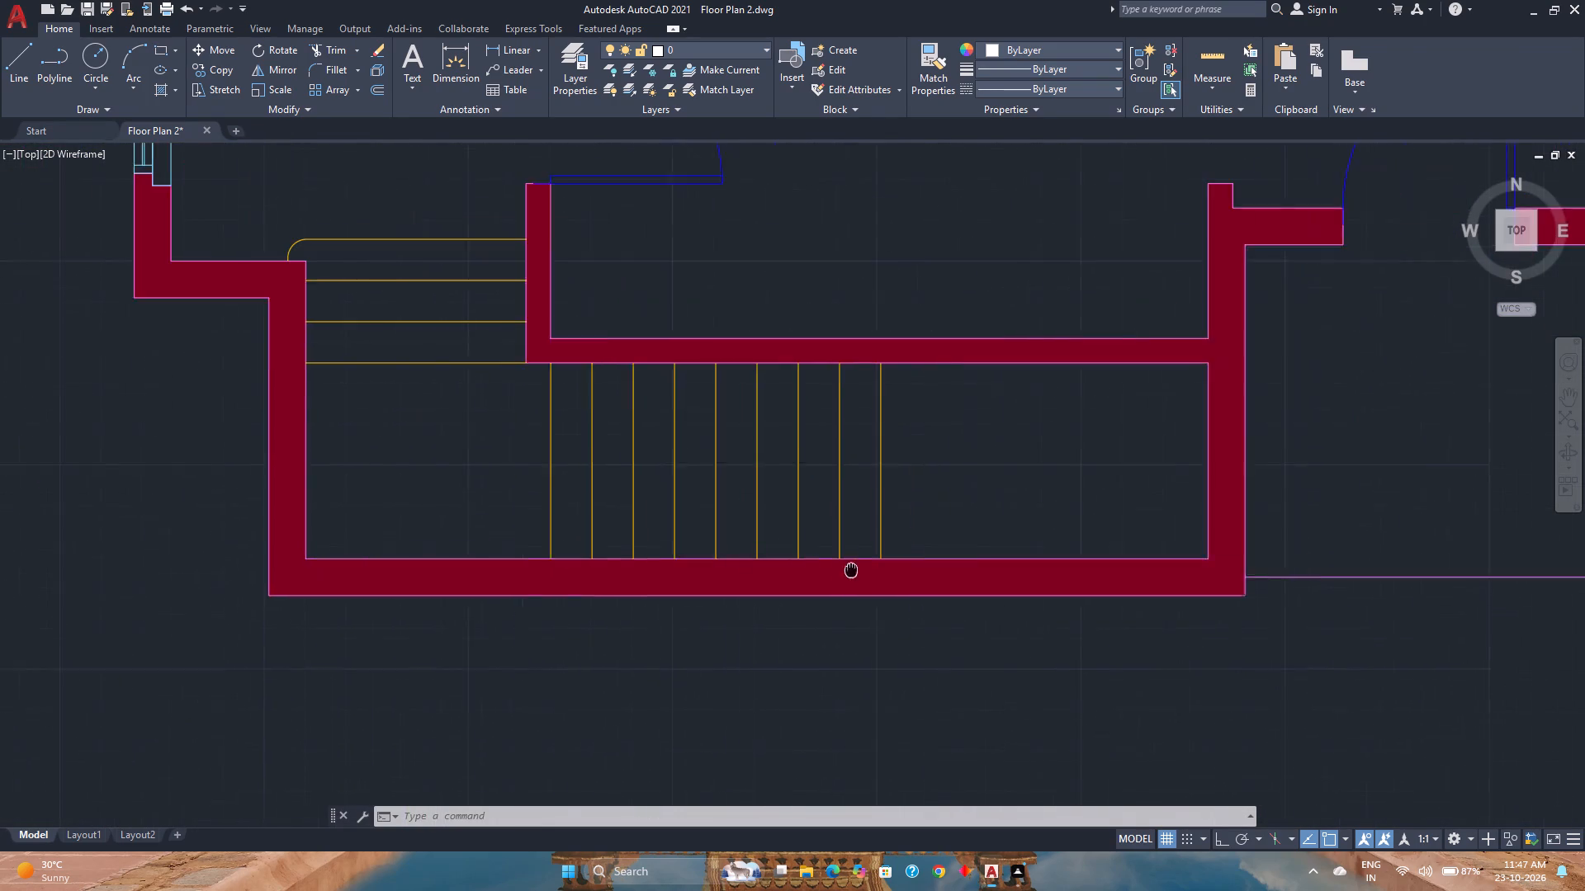
{"action": "middle_click_drag", "start_coordinate": [841, 576], "coordinate": [835, 582]}
{"action": "middle_click", "coordinate": [835, 582]}
{"action": "left_click", "coordinate": [849, 537]}
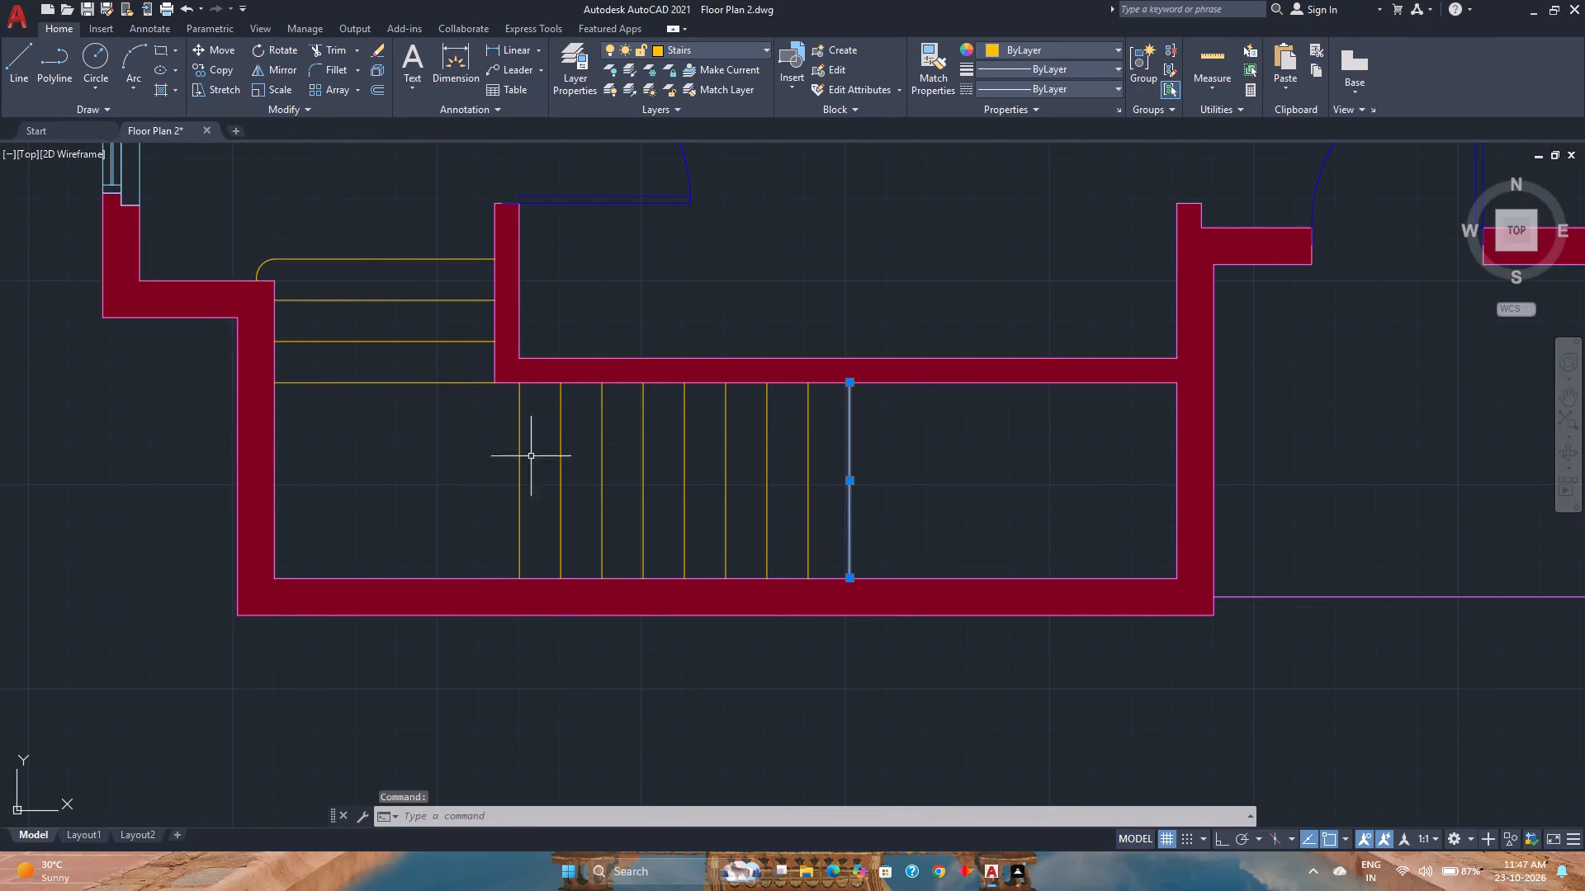
{"action": "left_click", "coordinate": [225, 69]}
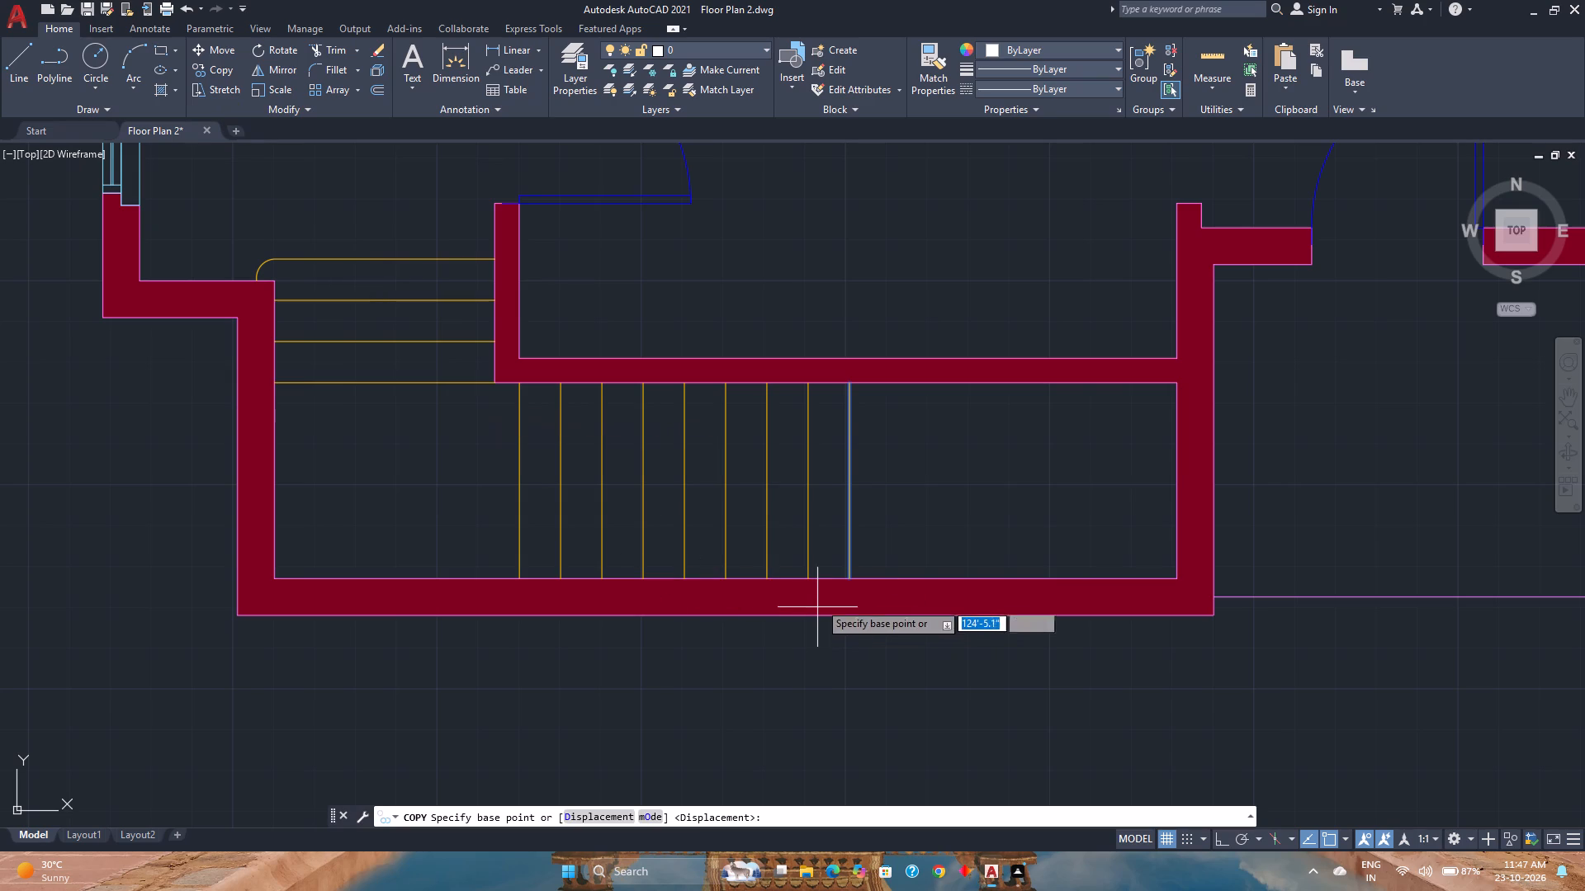
{"action": "left_click", "coordinate": [808, 578]}
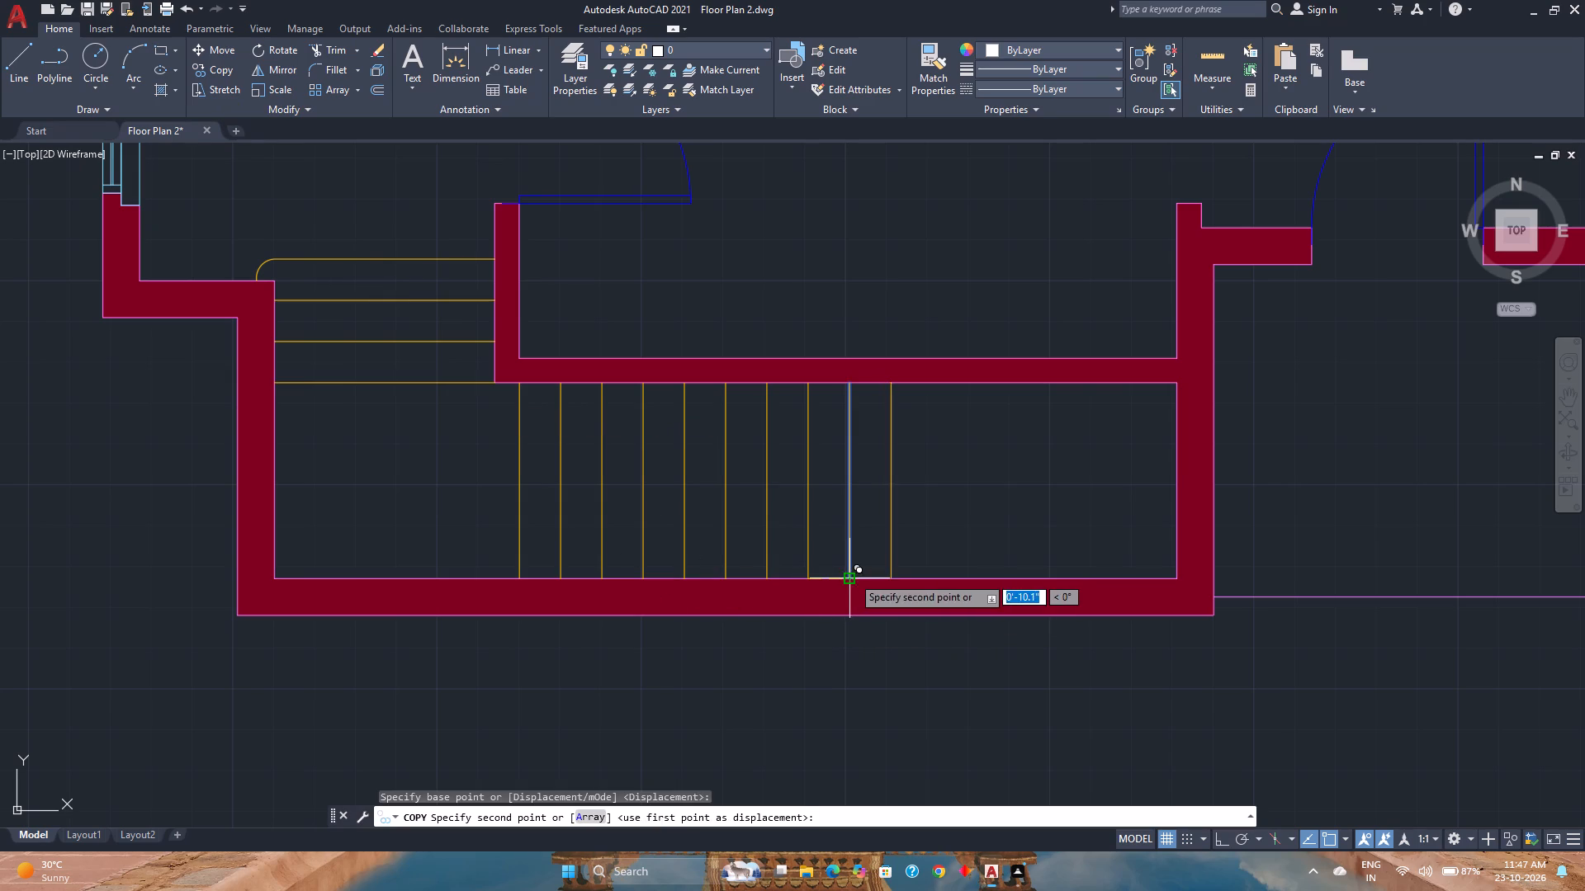
{"action": "left_click", "coordinate": [852, 576]}
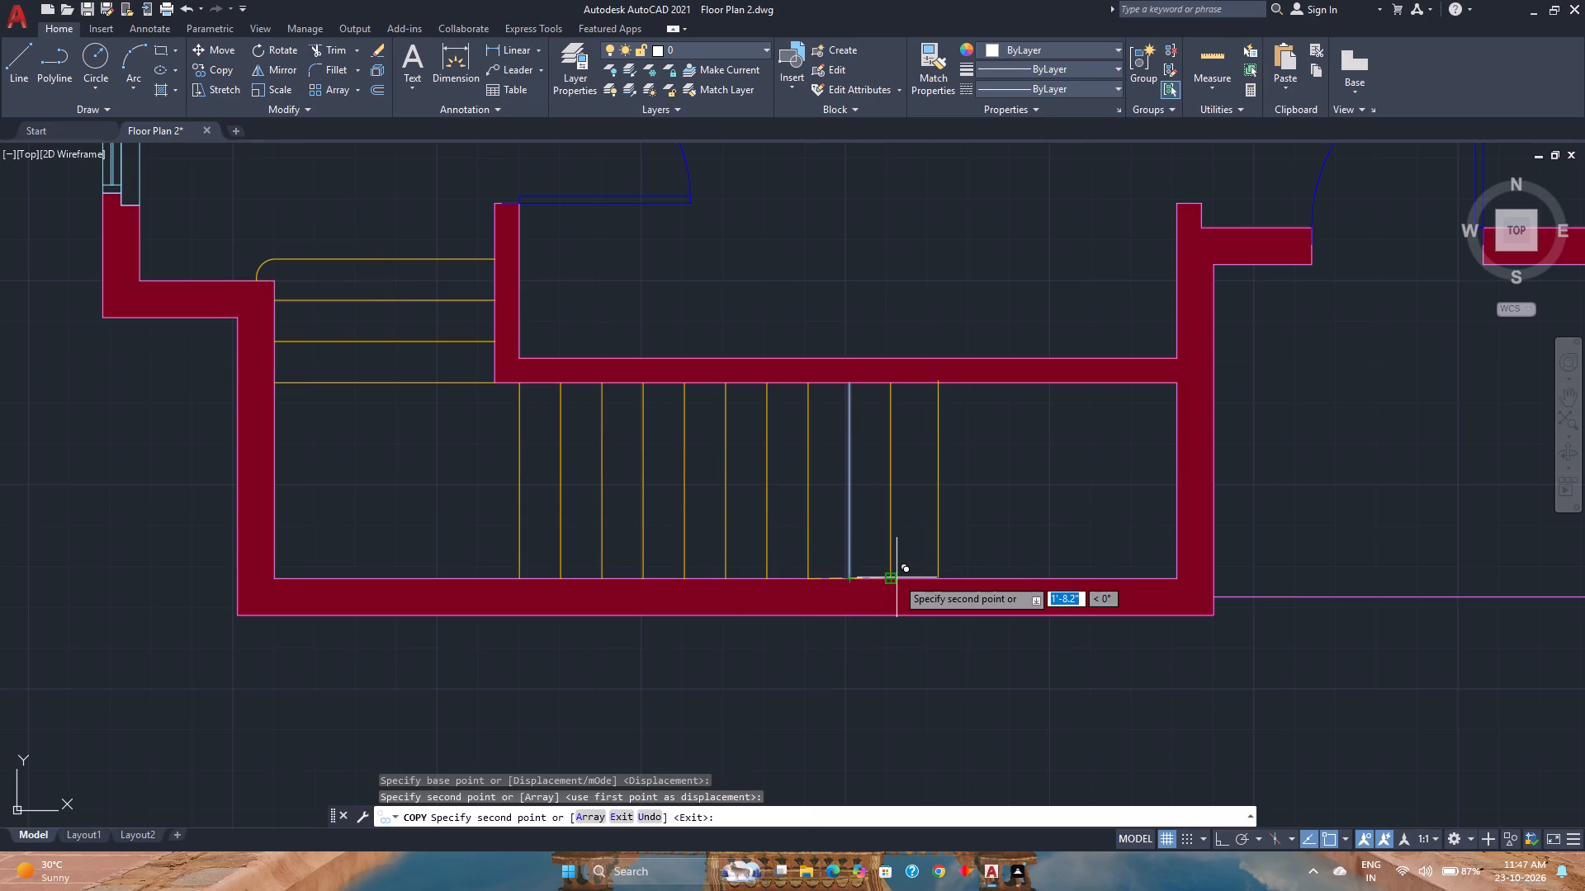
{"action": "left_click", "coordinate": [897, 577]}
{"action": "key", "text": "Escape"}
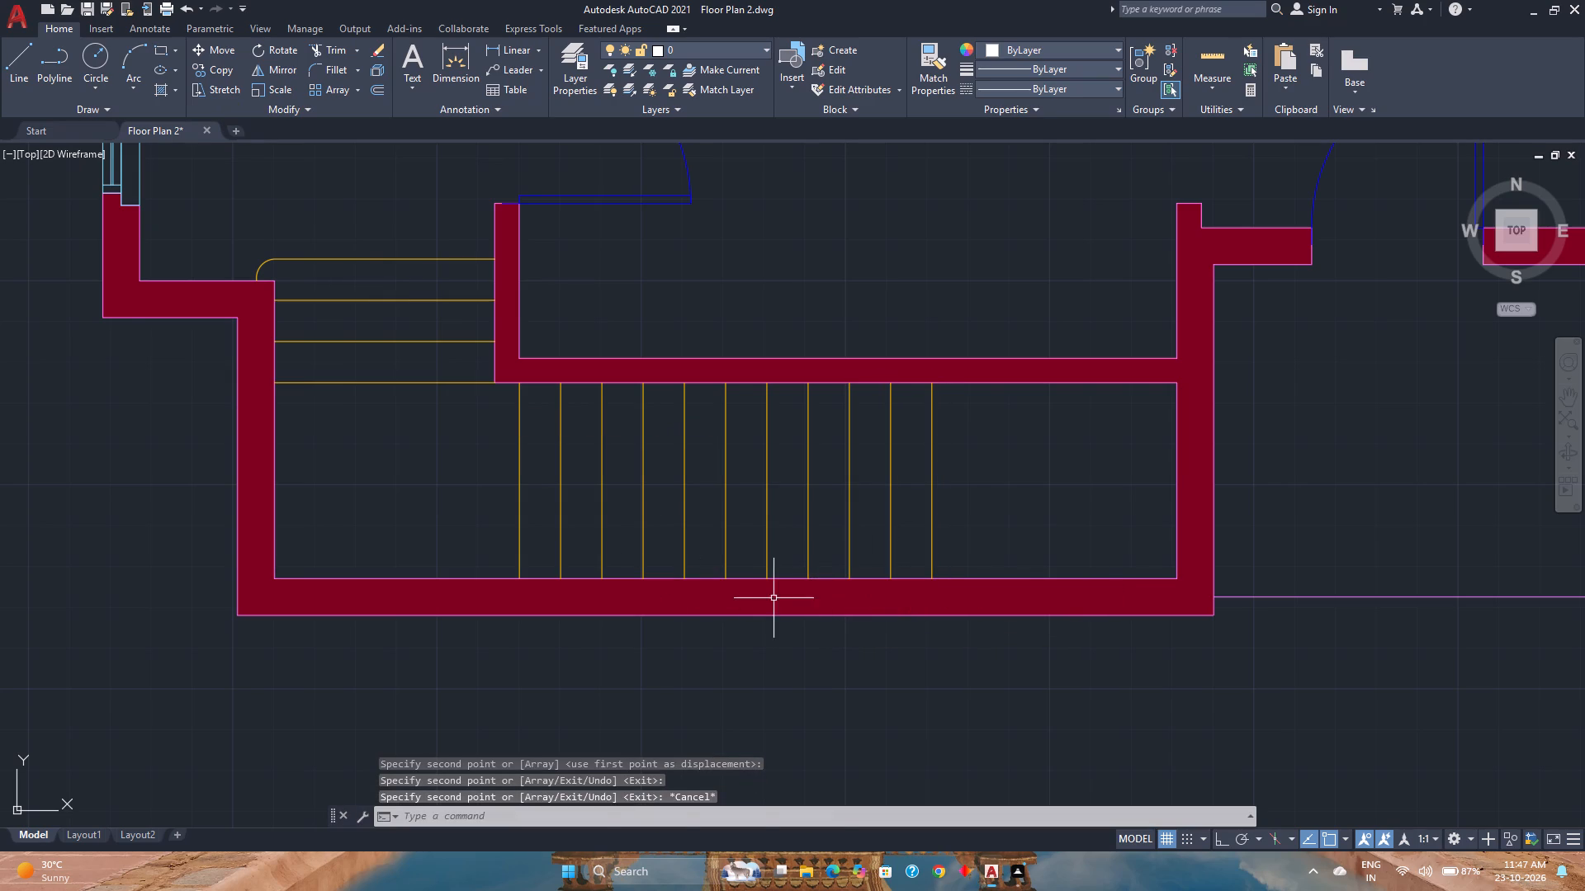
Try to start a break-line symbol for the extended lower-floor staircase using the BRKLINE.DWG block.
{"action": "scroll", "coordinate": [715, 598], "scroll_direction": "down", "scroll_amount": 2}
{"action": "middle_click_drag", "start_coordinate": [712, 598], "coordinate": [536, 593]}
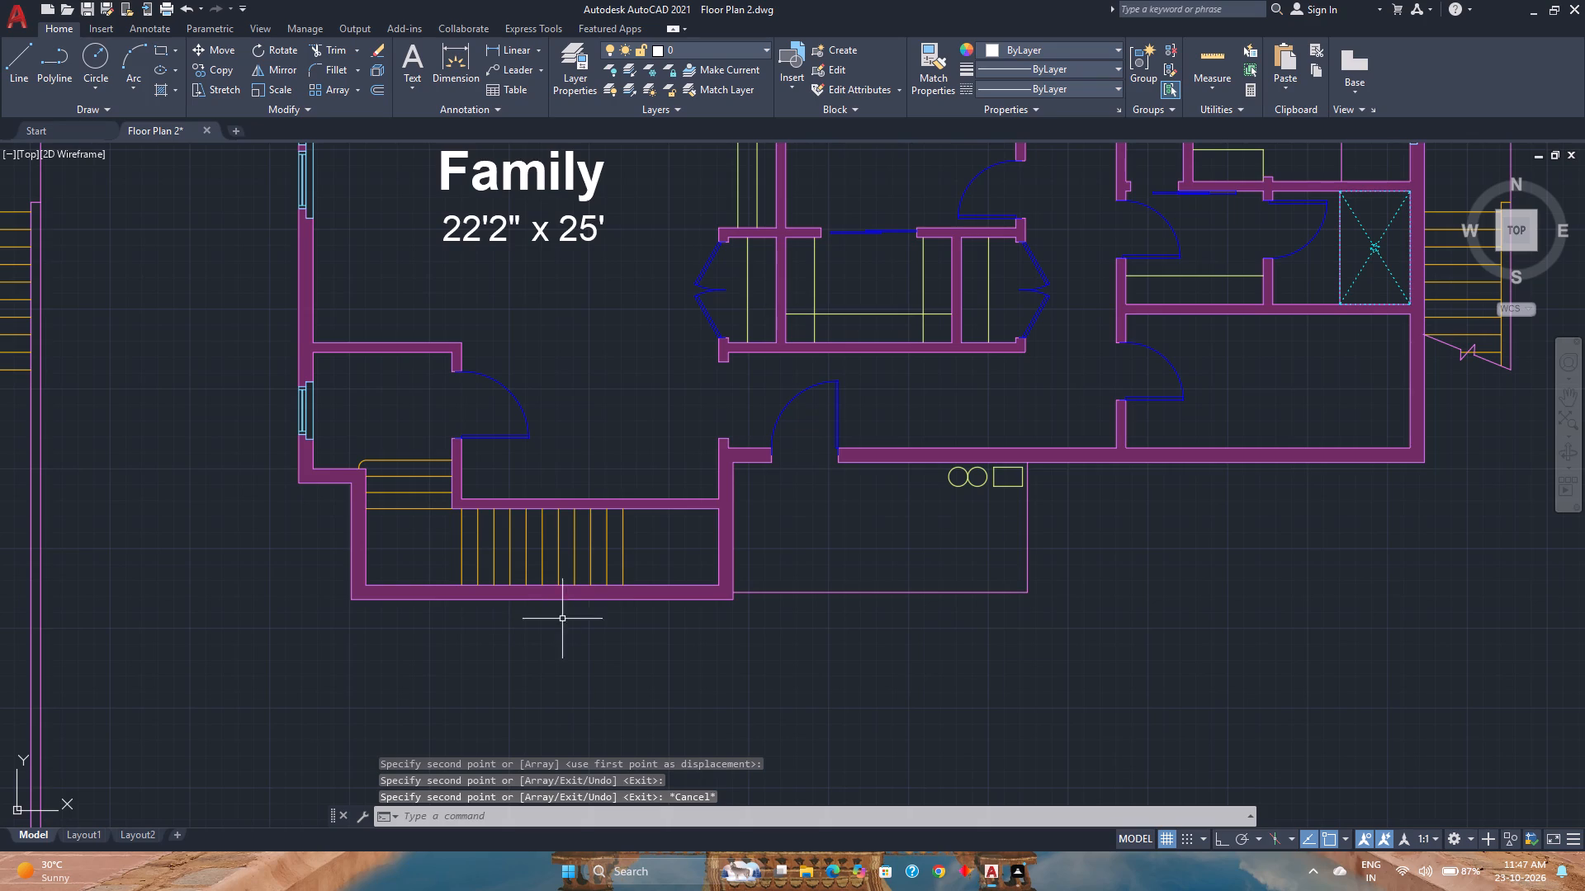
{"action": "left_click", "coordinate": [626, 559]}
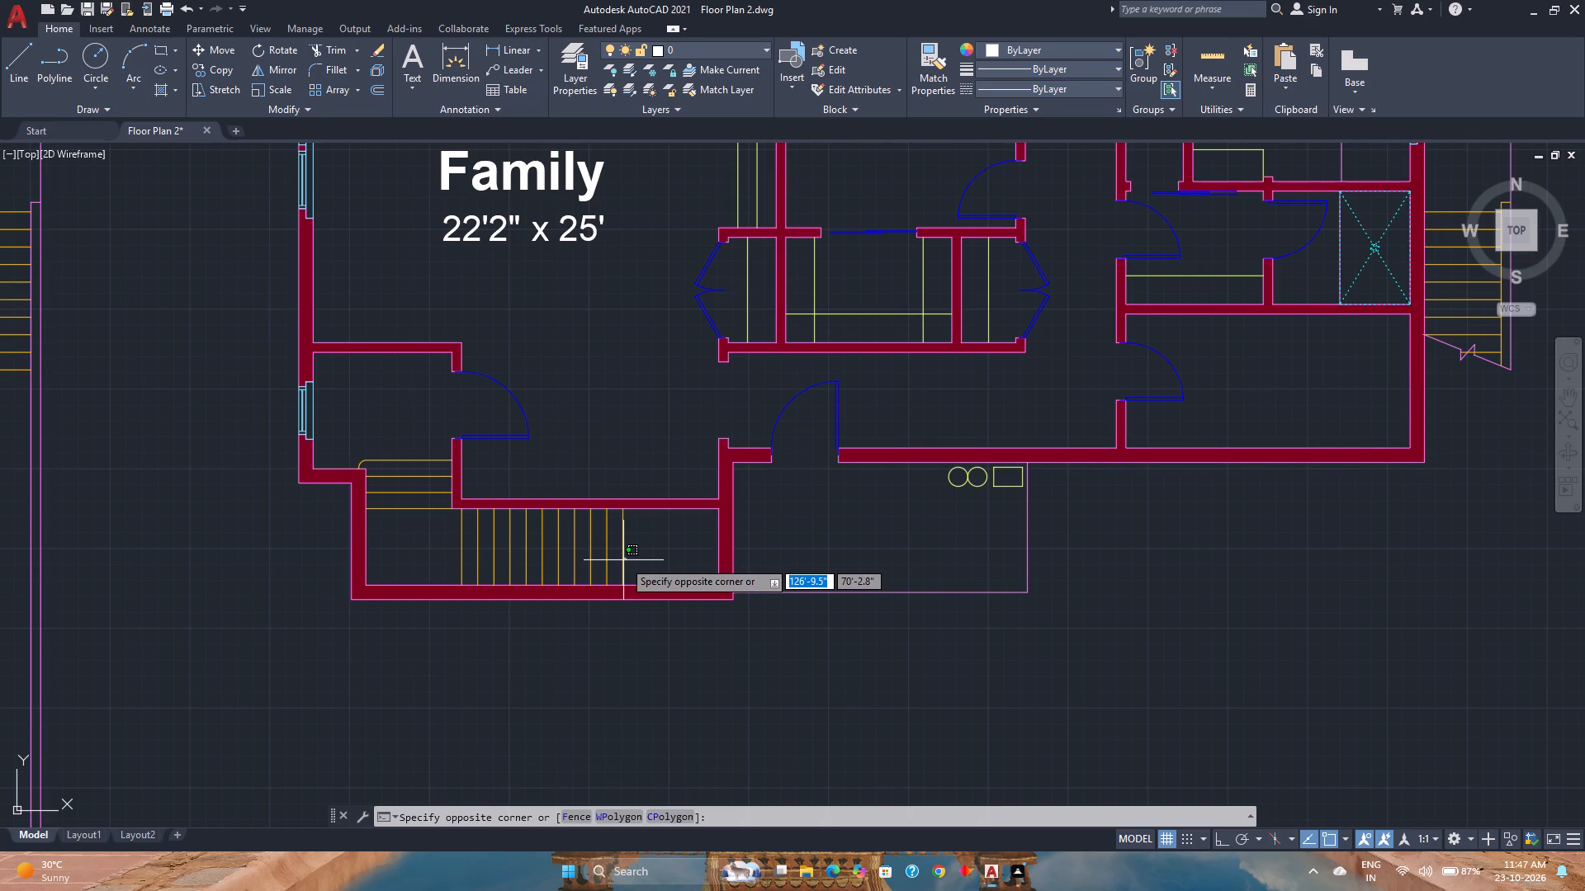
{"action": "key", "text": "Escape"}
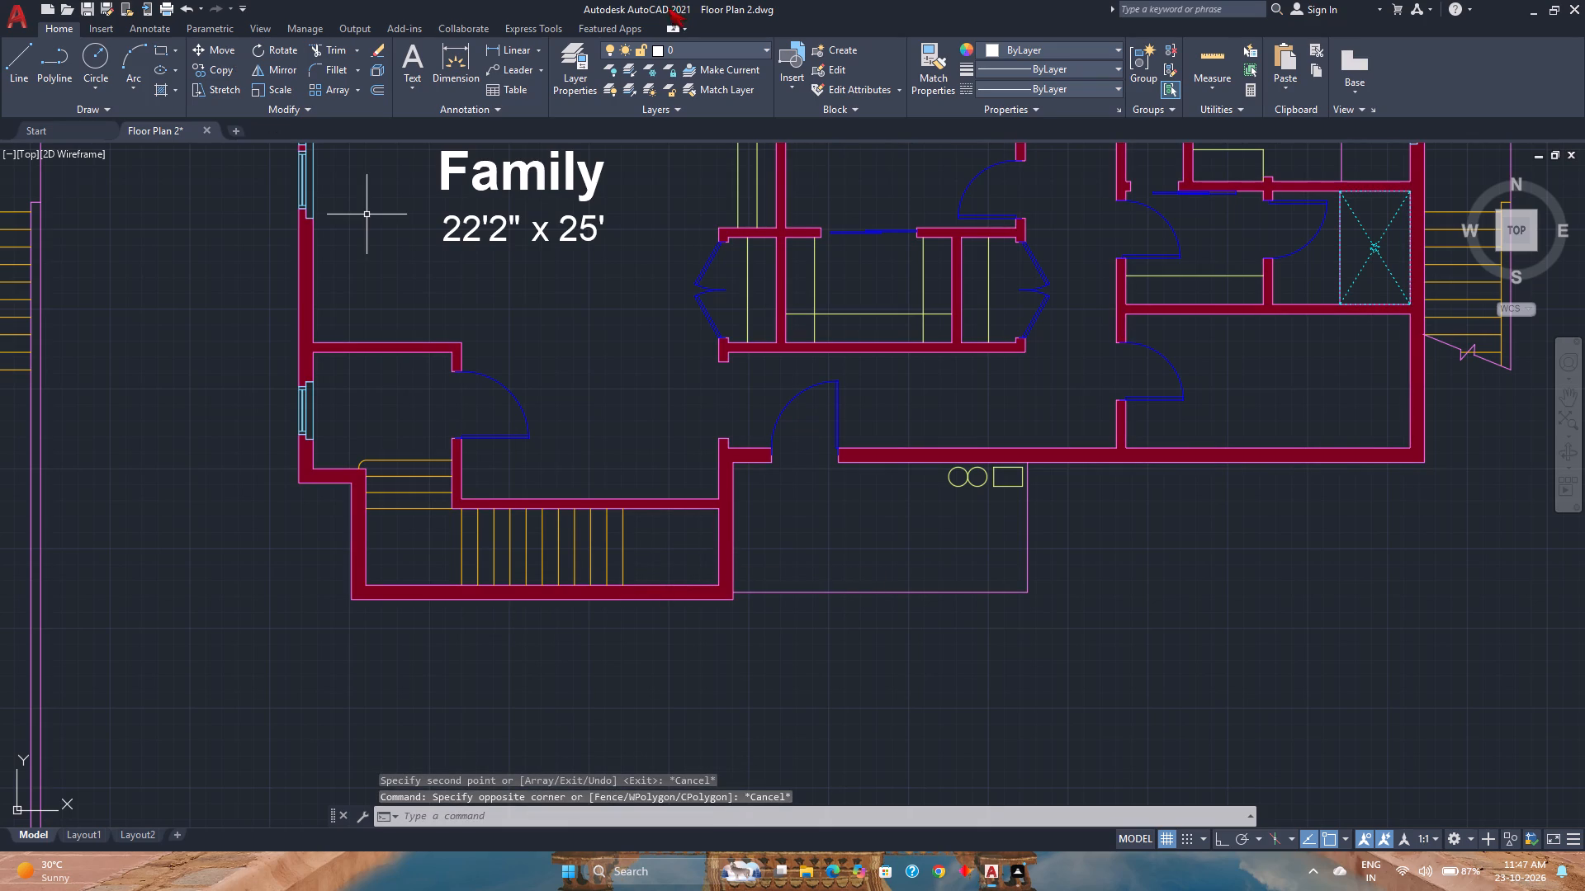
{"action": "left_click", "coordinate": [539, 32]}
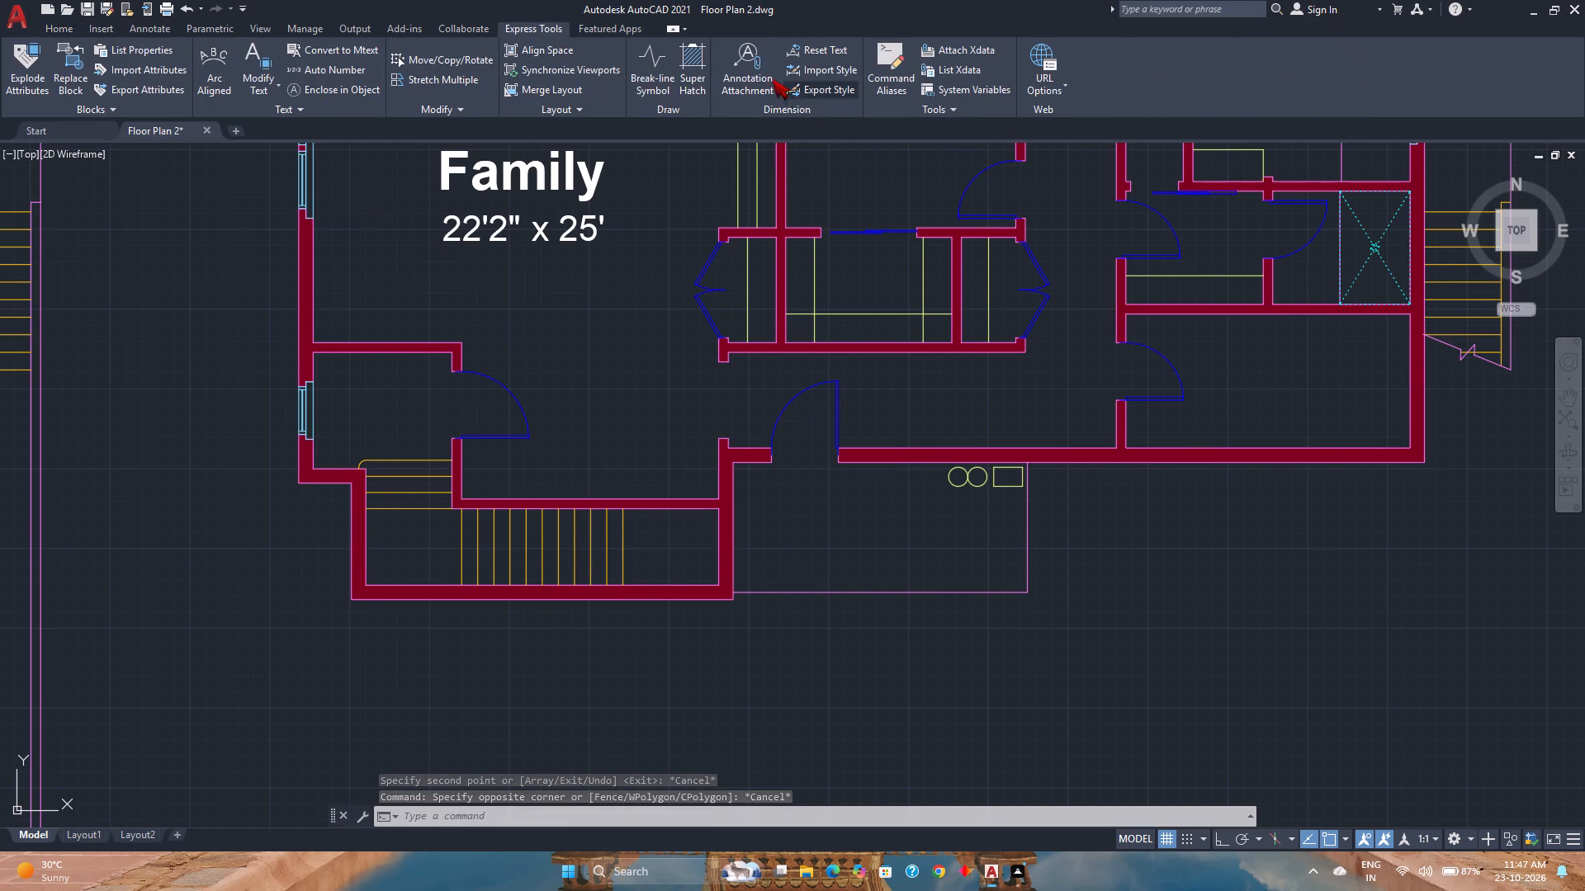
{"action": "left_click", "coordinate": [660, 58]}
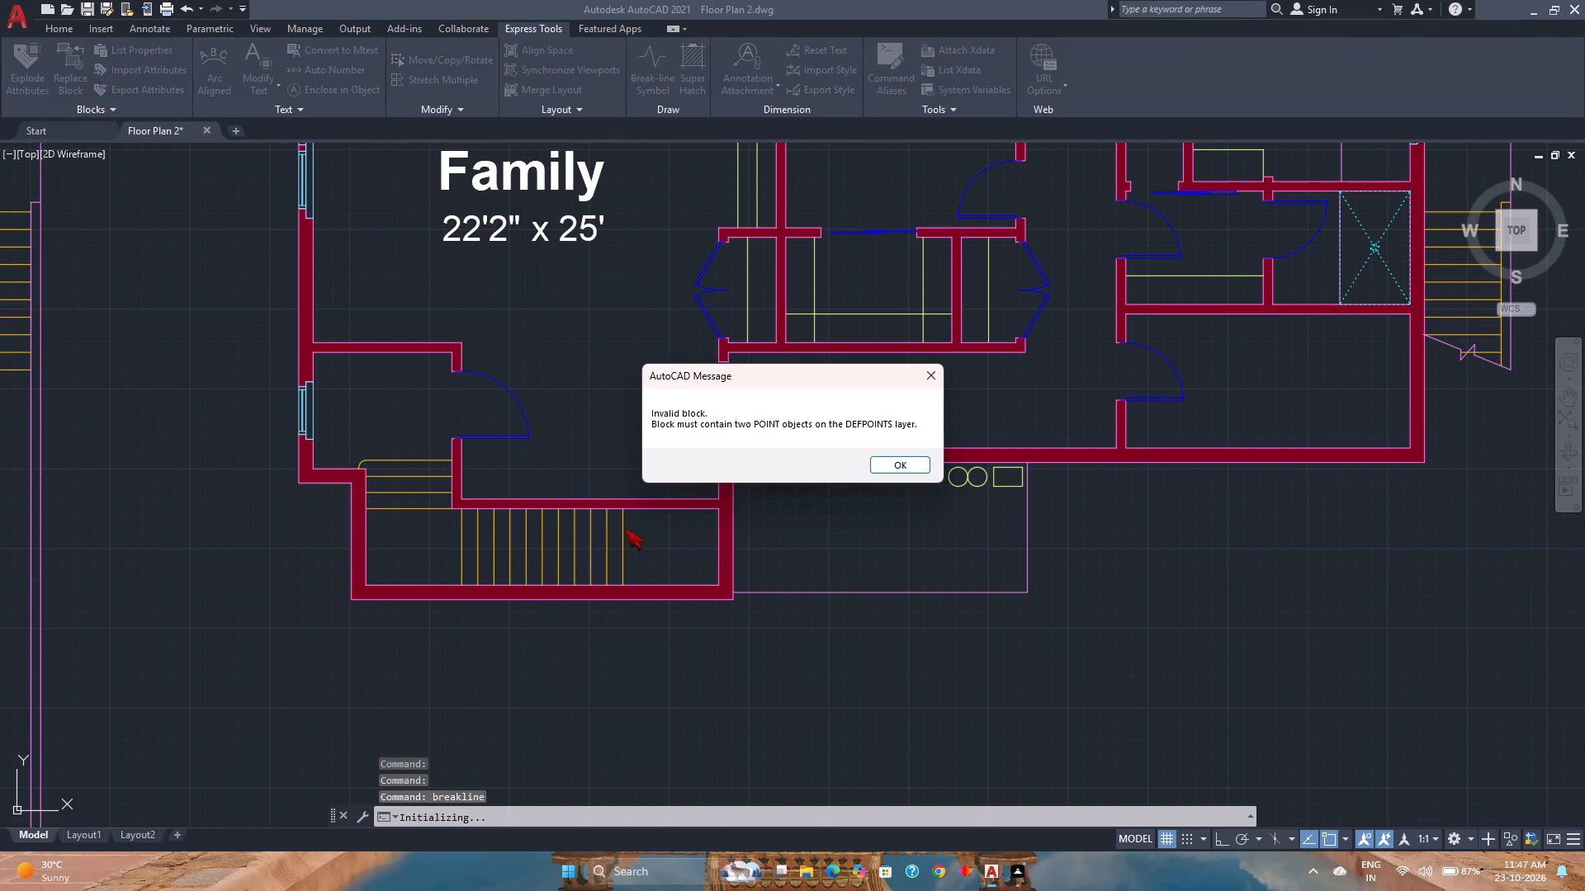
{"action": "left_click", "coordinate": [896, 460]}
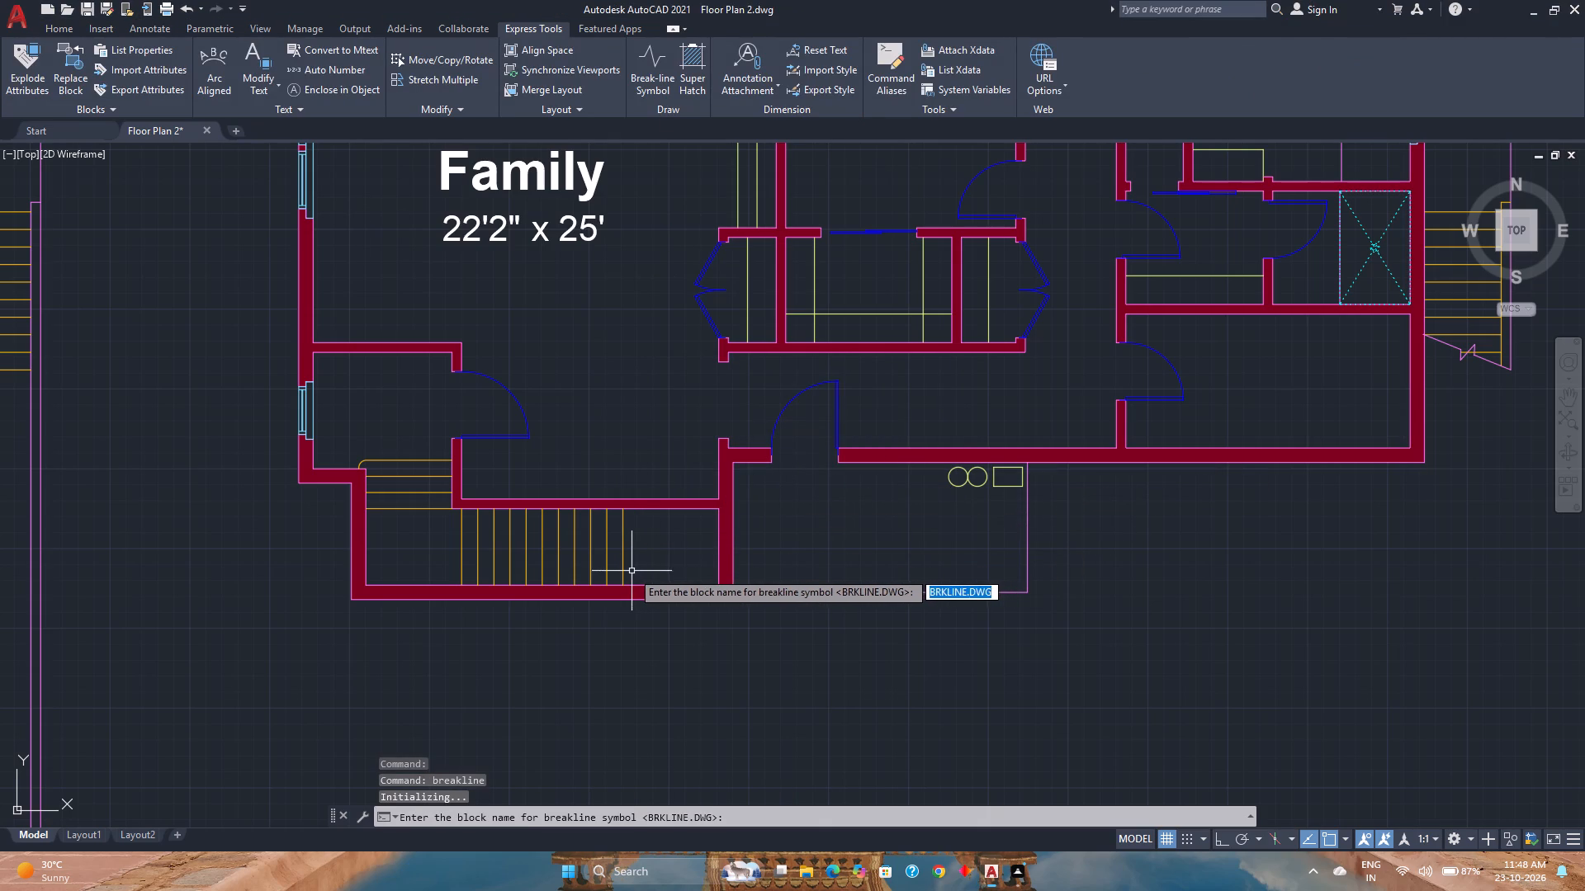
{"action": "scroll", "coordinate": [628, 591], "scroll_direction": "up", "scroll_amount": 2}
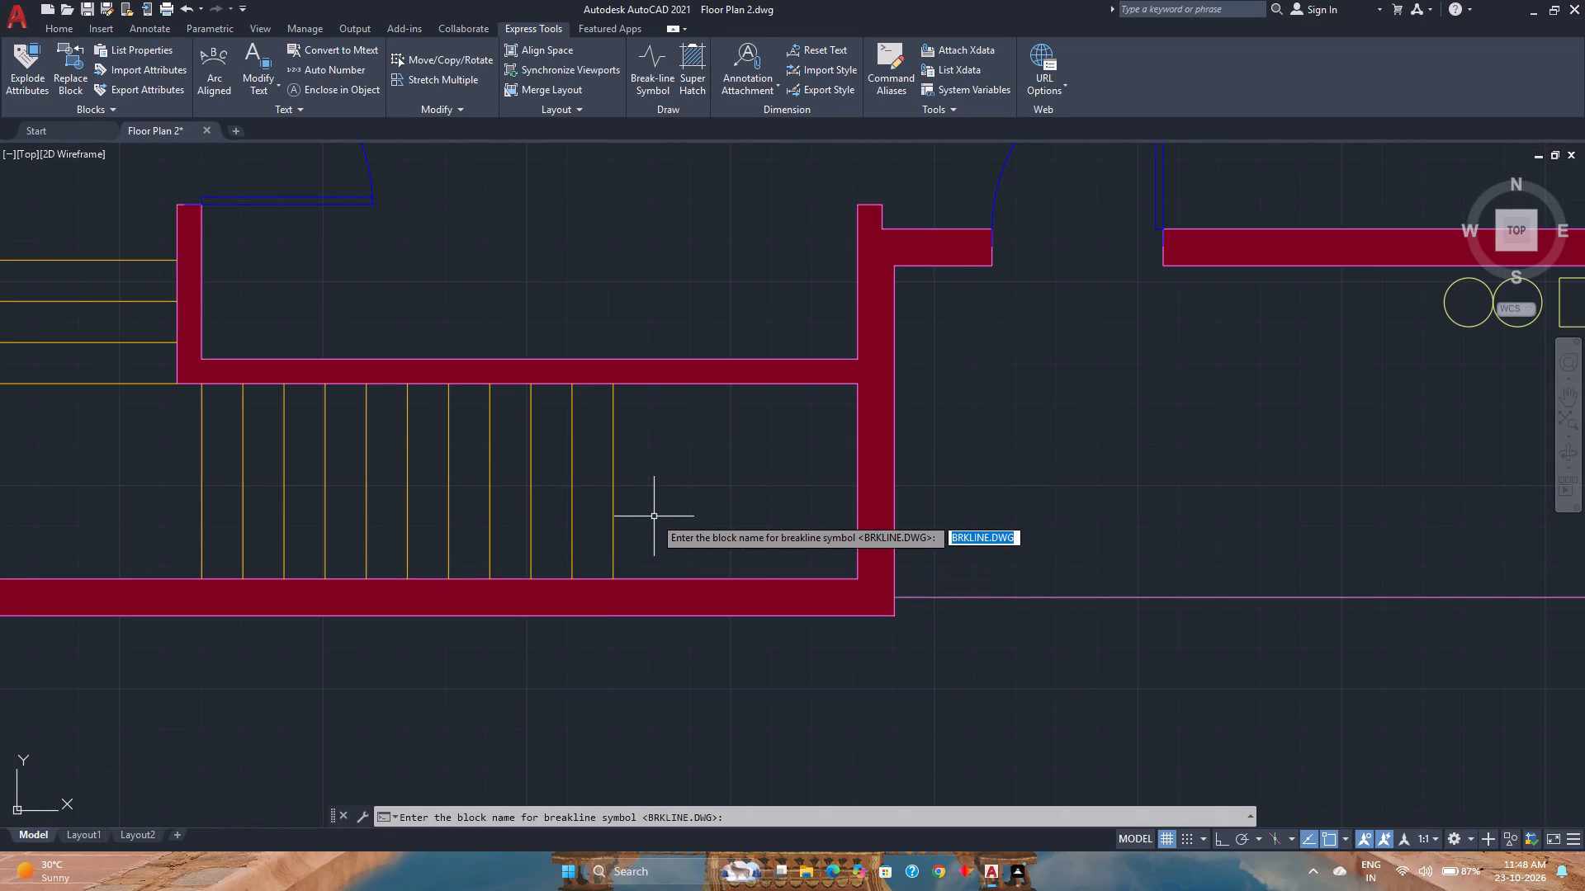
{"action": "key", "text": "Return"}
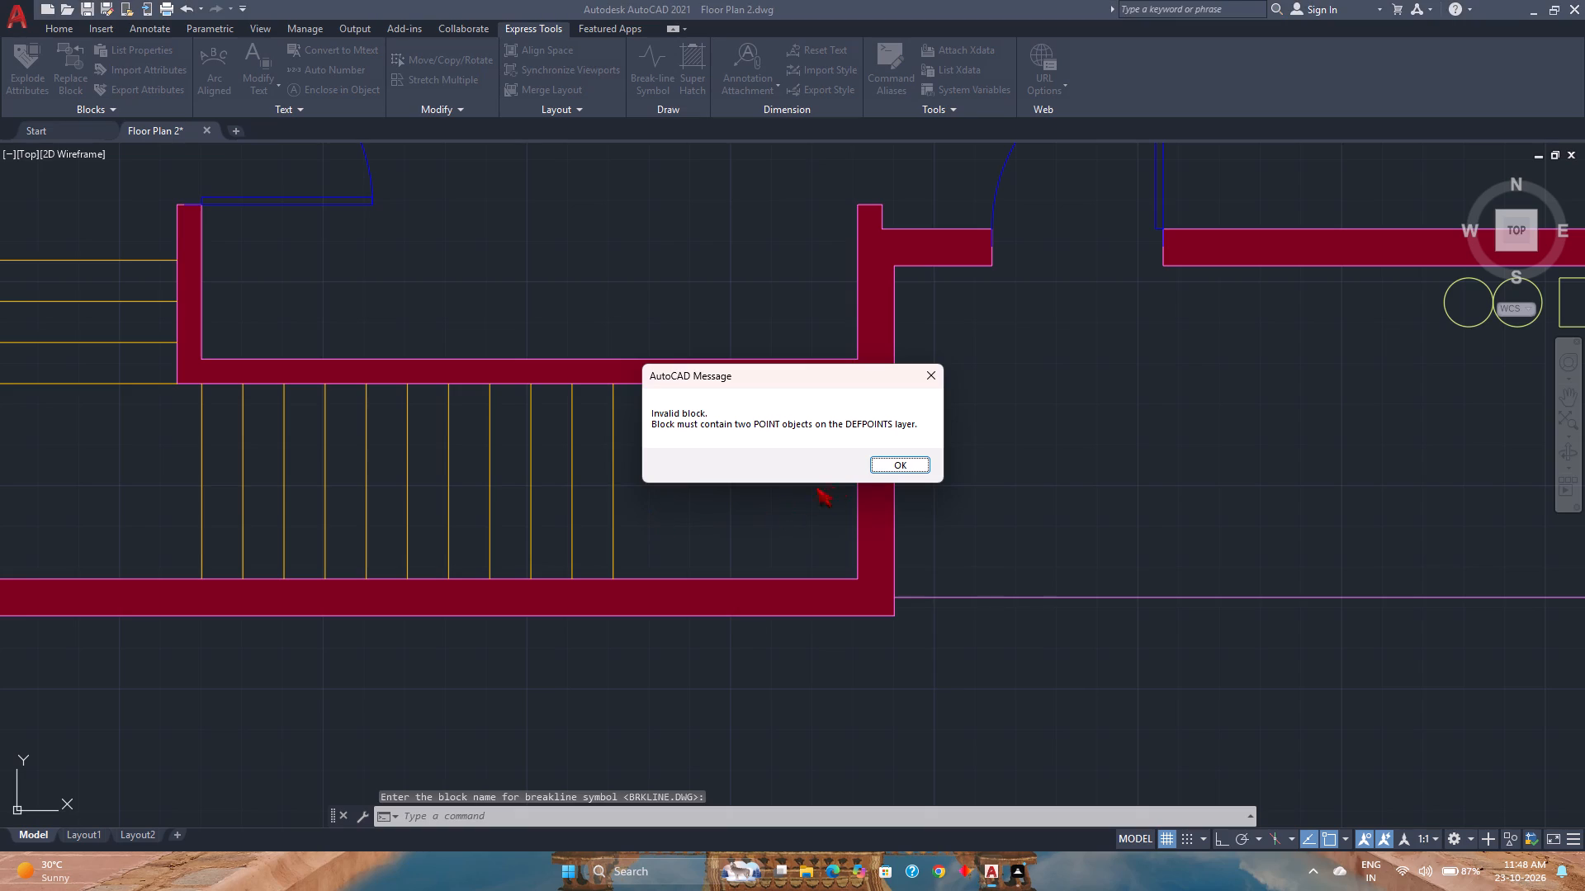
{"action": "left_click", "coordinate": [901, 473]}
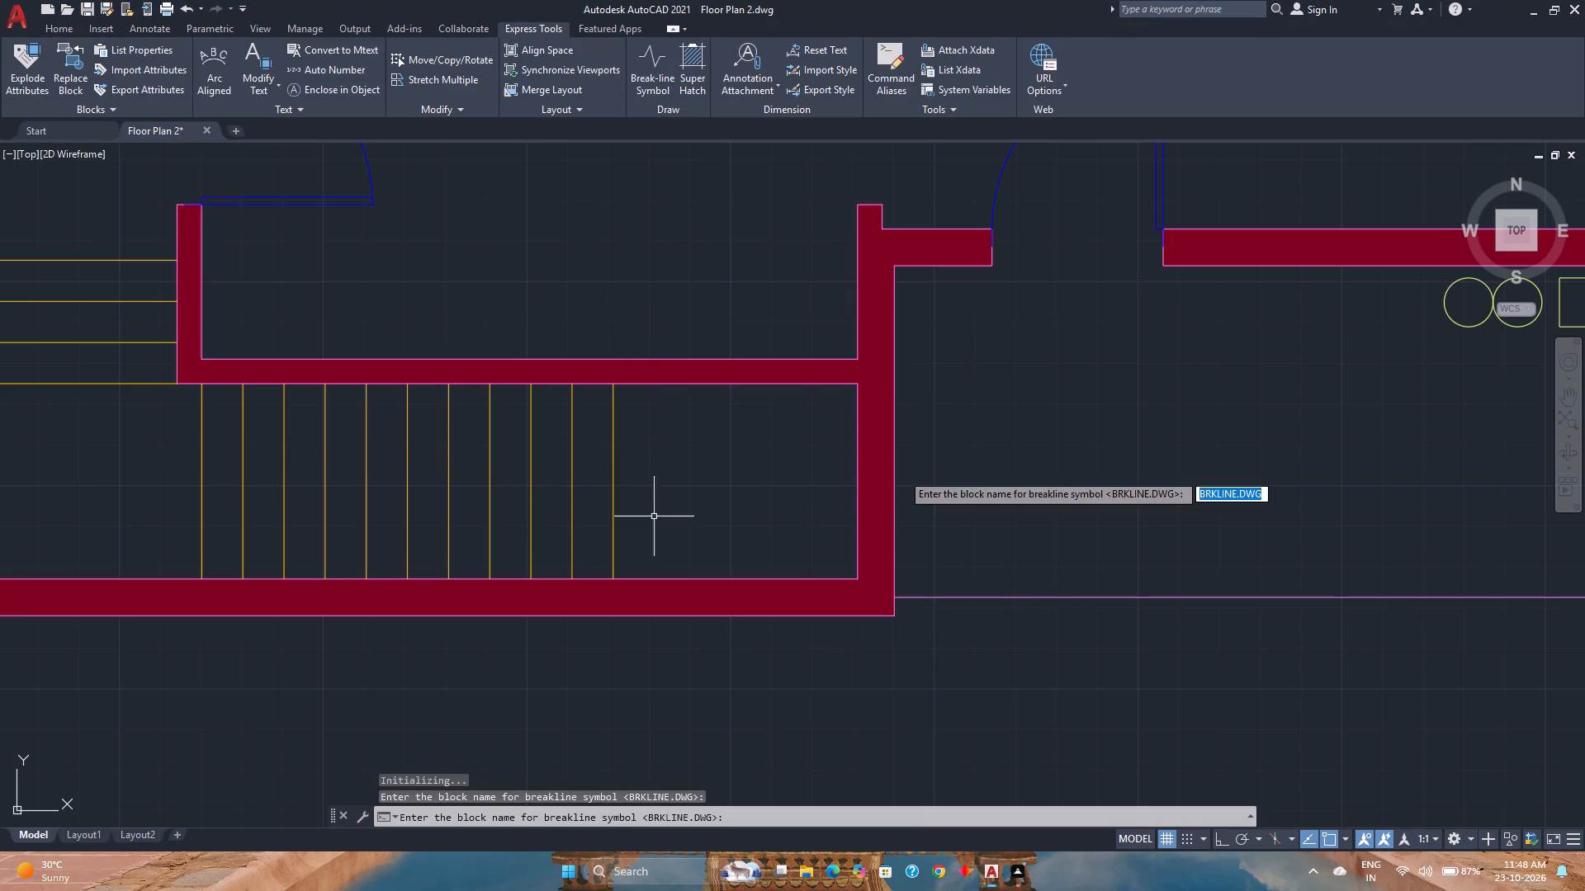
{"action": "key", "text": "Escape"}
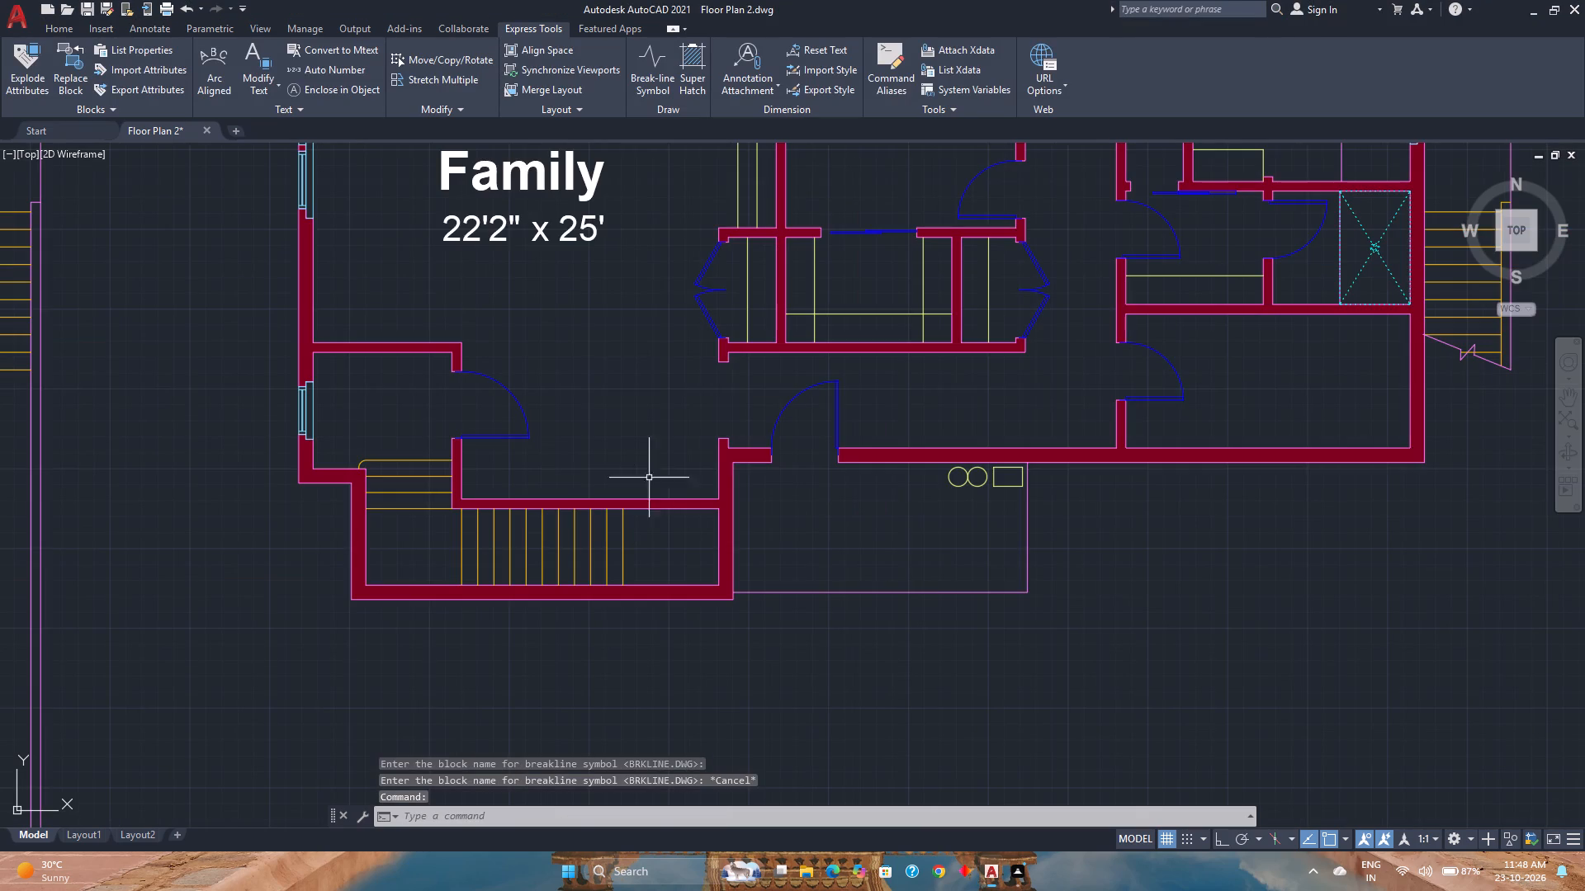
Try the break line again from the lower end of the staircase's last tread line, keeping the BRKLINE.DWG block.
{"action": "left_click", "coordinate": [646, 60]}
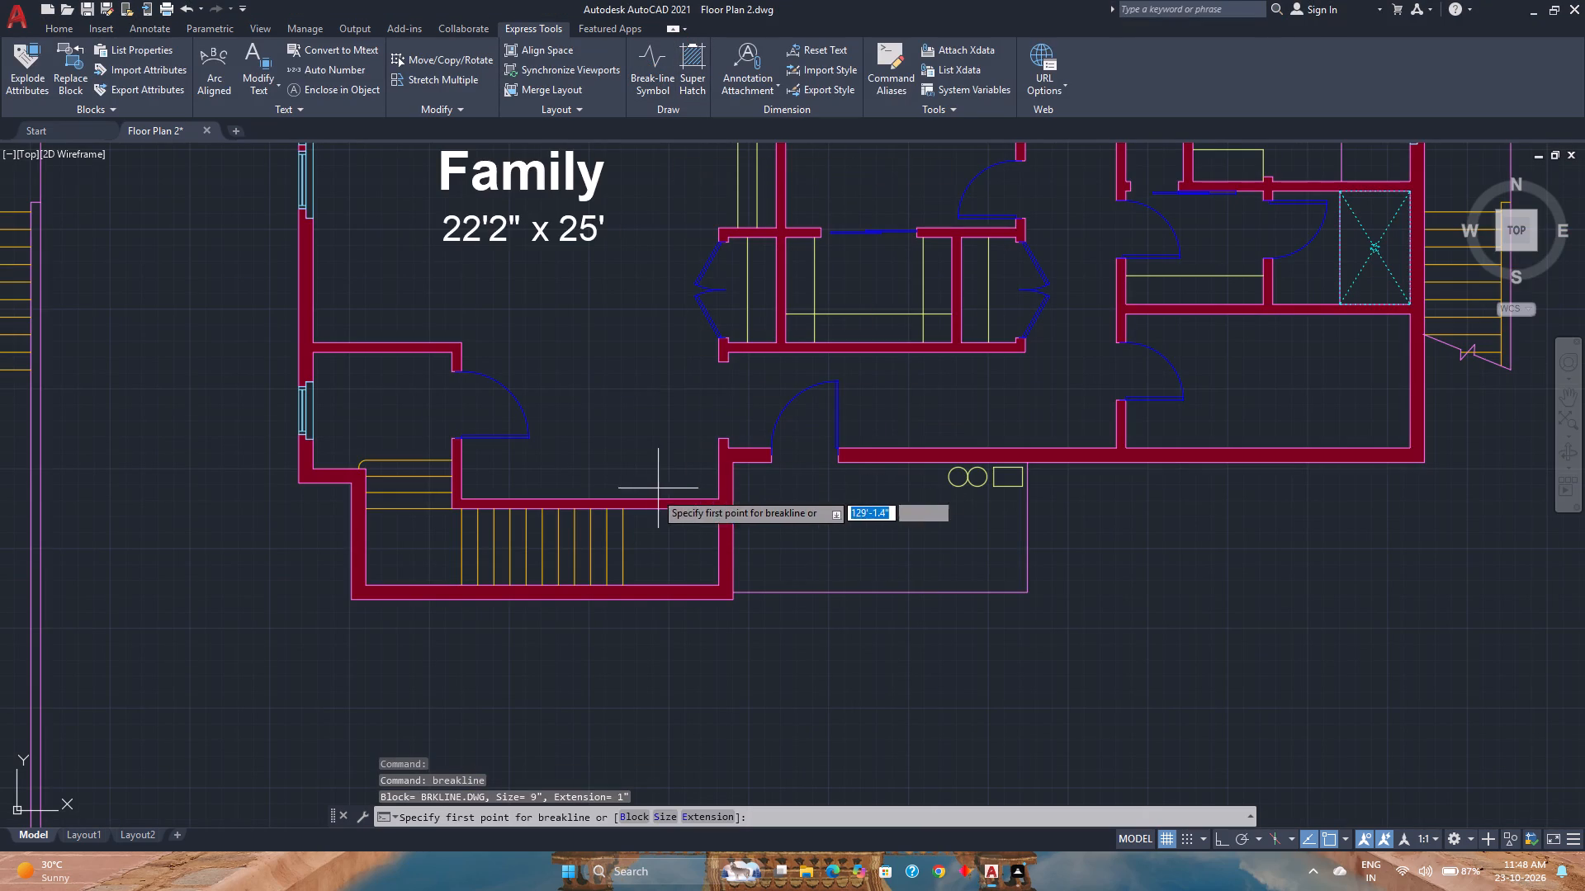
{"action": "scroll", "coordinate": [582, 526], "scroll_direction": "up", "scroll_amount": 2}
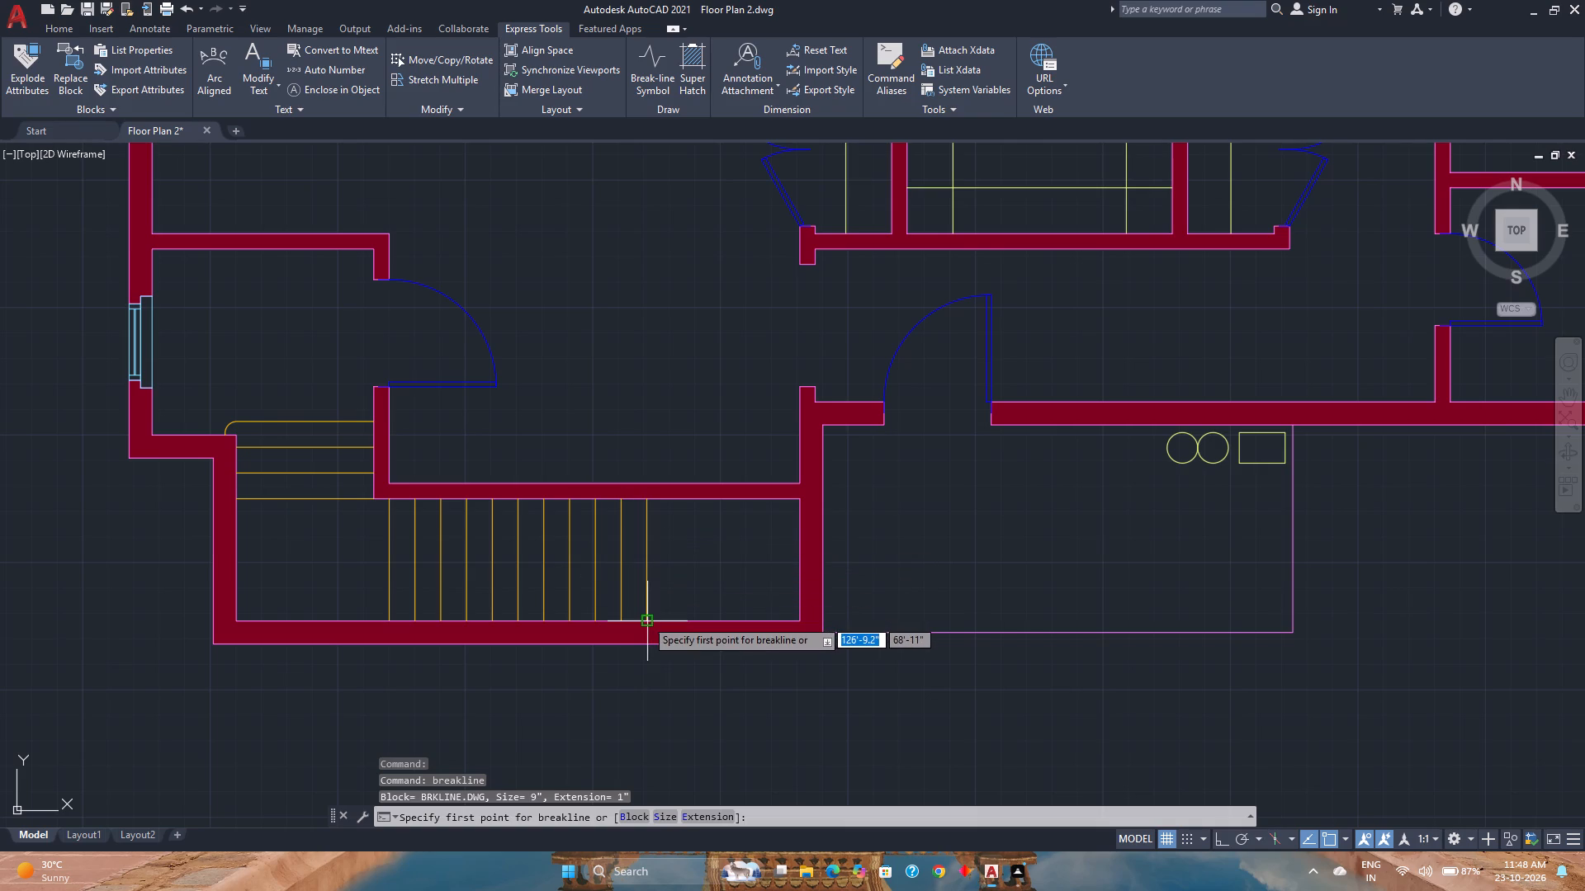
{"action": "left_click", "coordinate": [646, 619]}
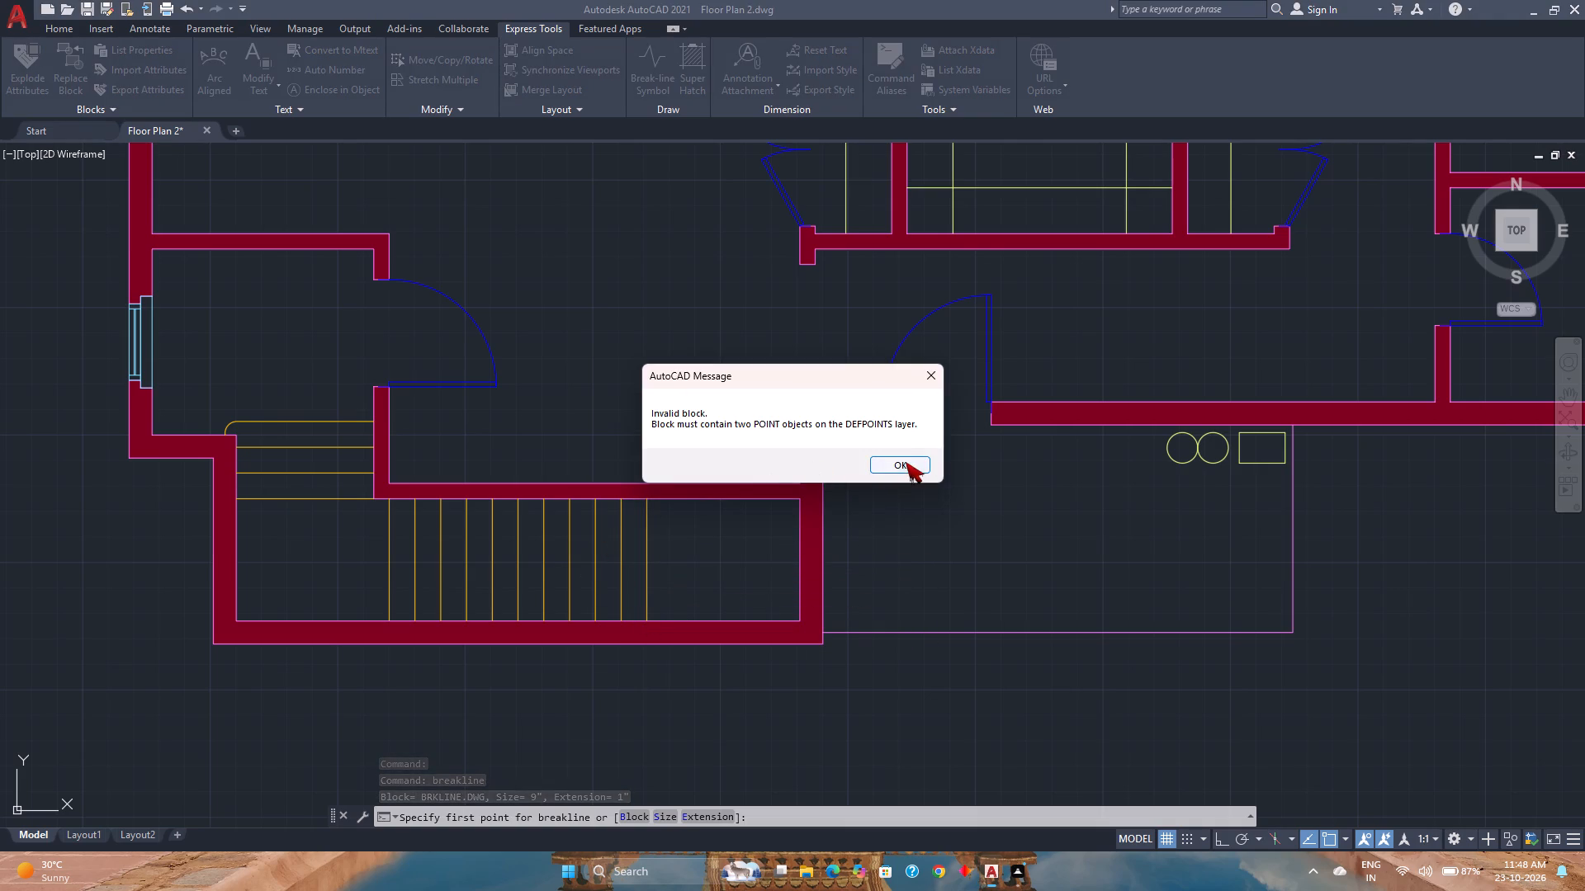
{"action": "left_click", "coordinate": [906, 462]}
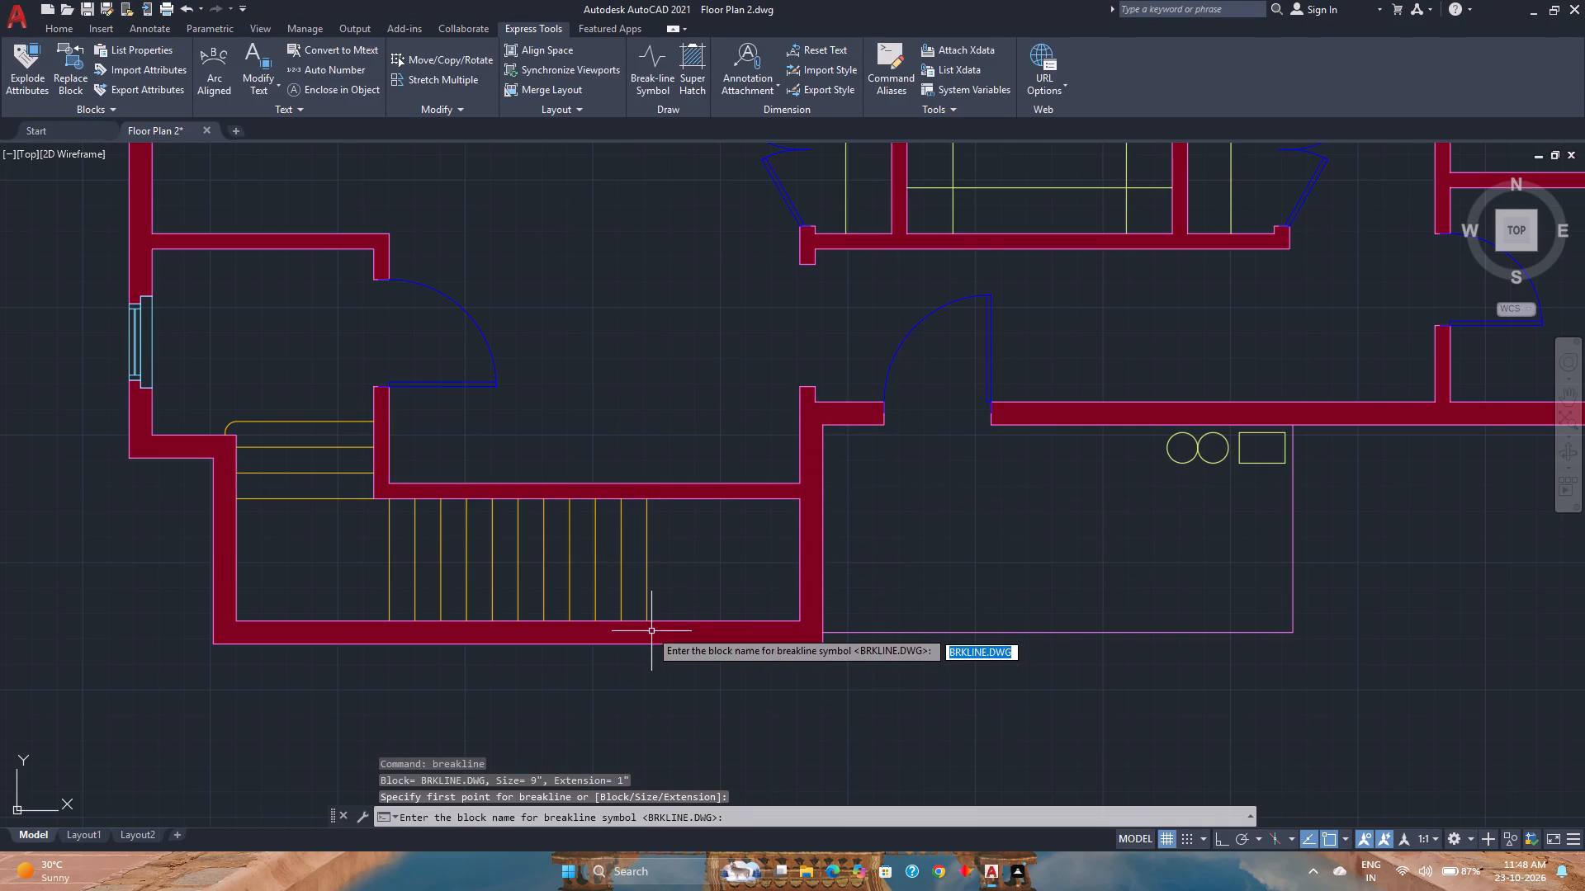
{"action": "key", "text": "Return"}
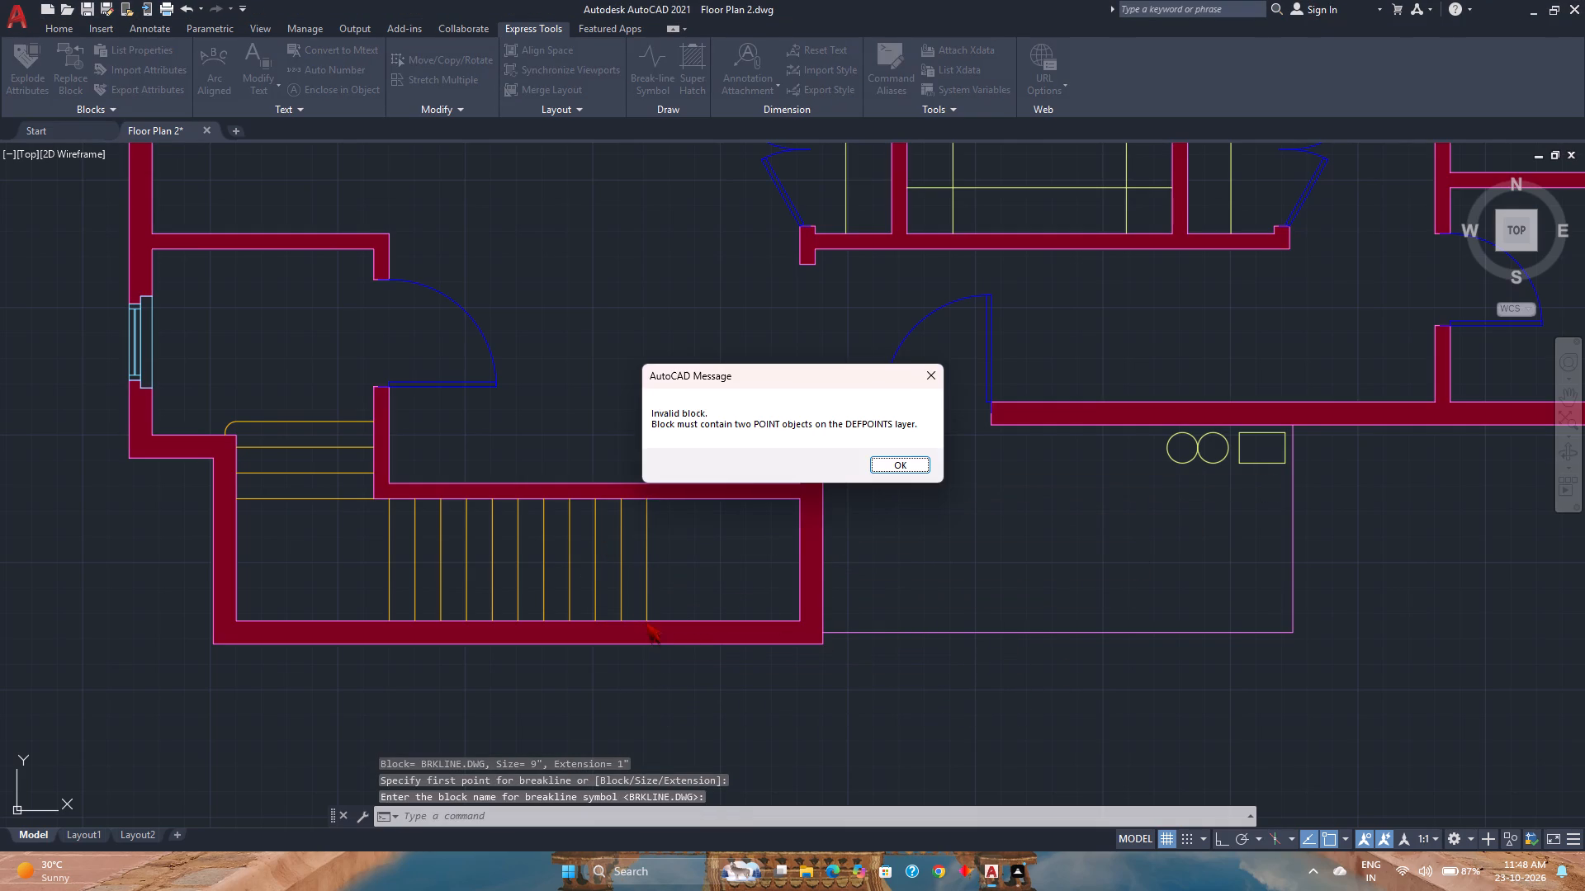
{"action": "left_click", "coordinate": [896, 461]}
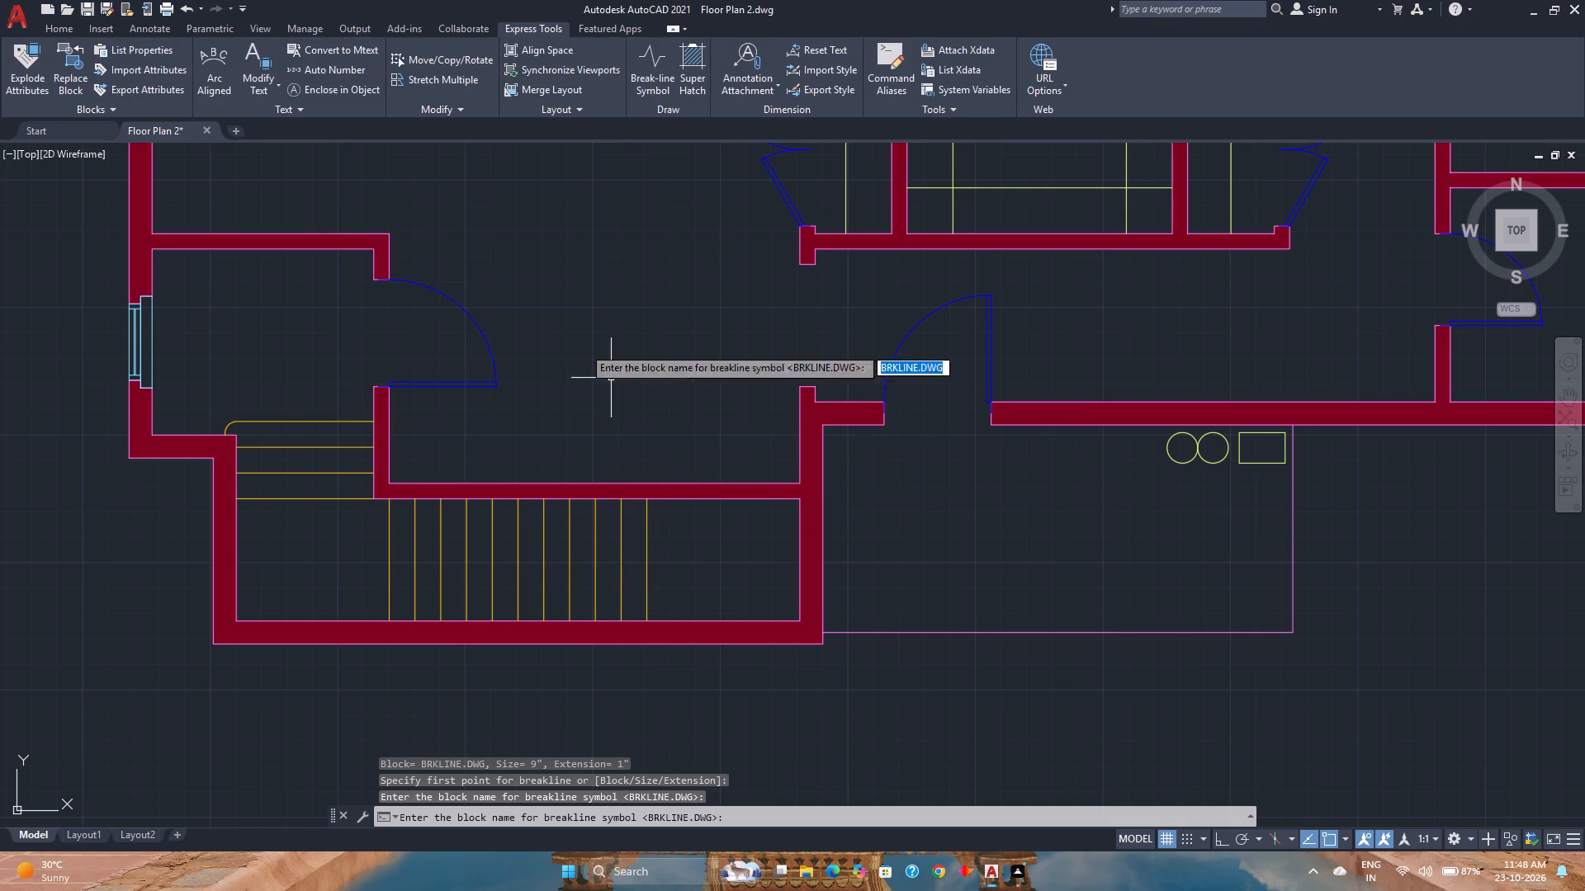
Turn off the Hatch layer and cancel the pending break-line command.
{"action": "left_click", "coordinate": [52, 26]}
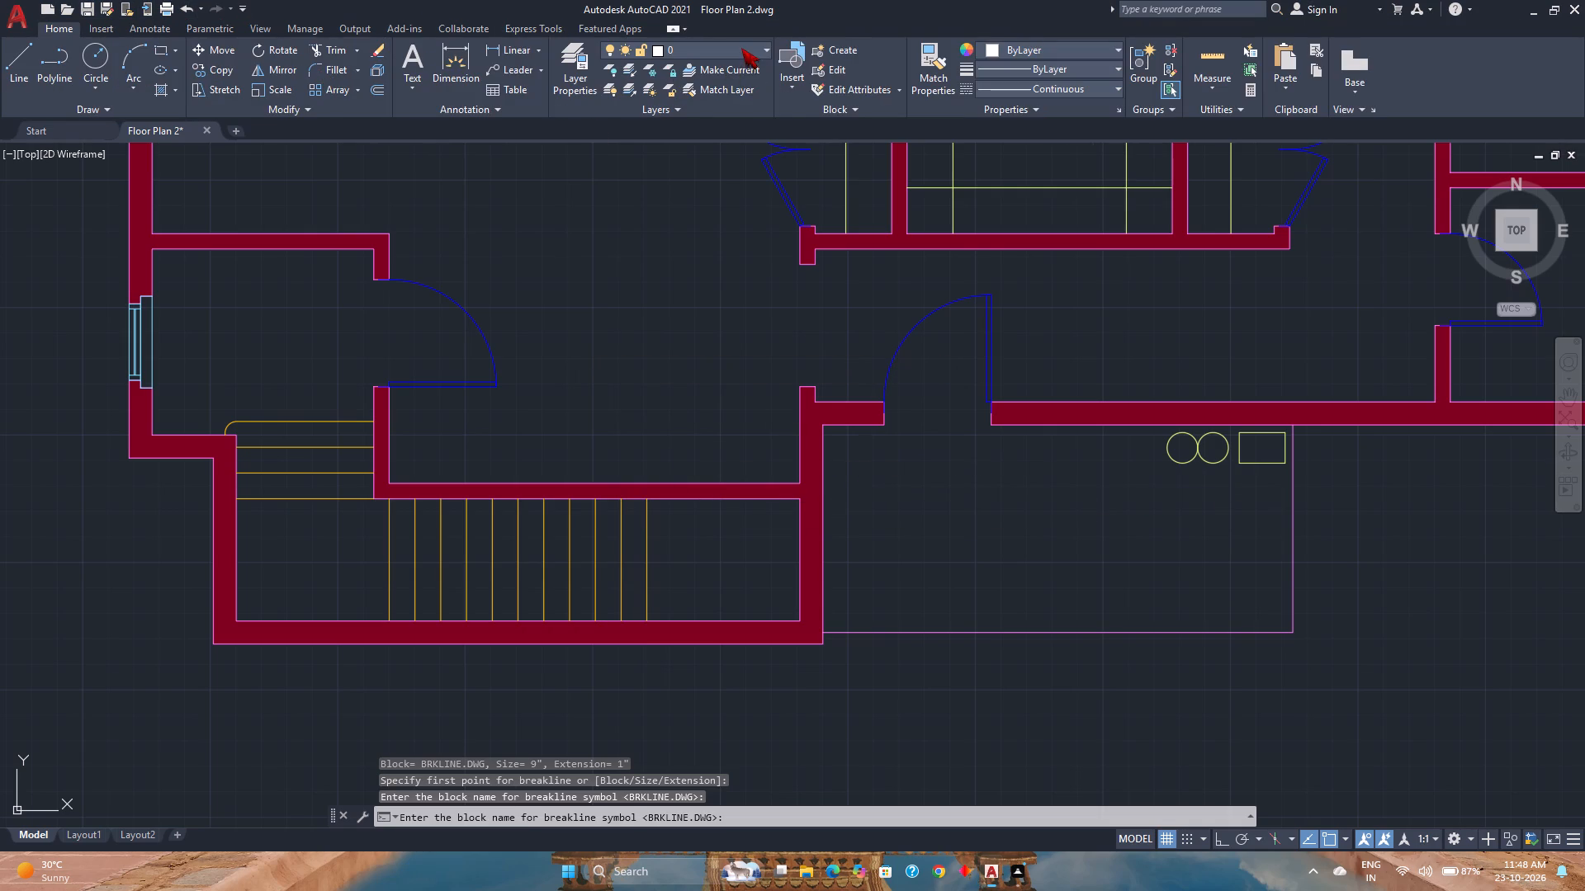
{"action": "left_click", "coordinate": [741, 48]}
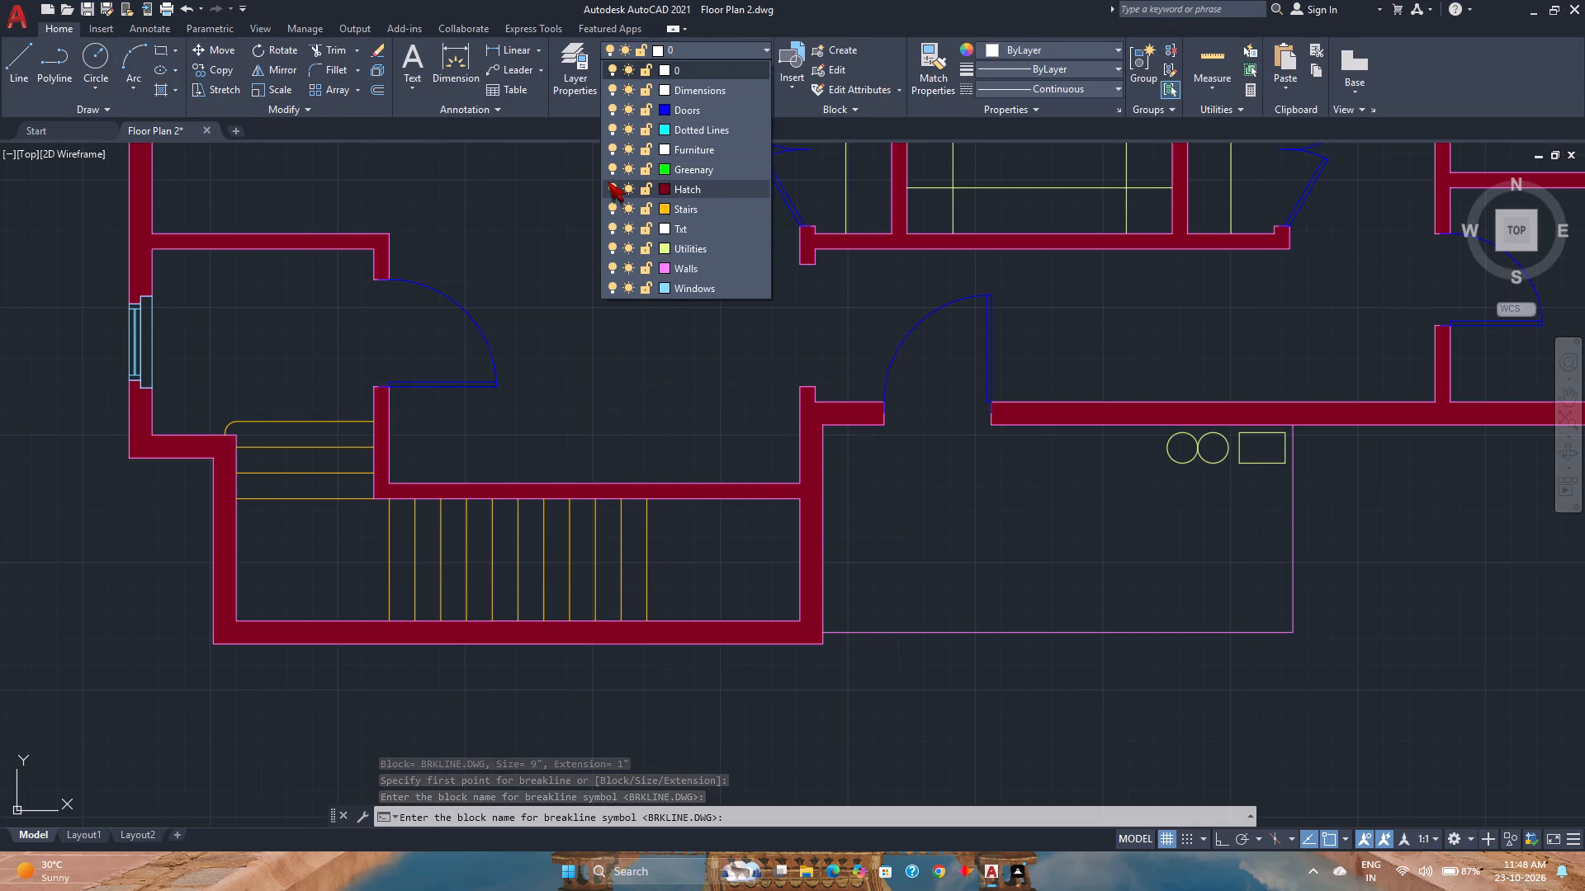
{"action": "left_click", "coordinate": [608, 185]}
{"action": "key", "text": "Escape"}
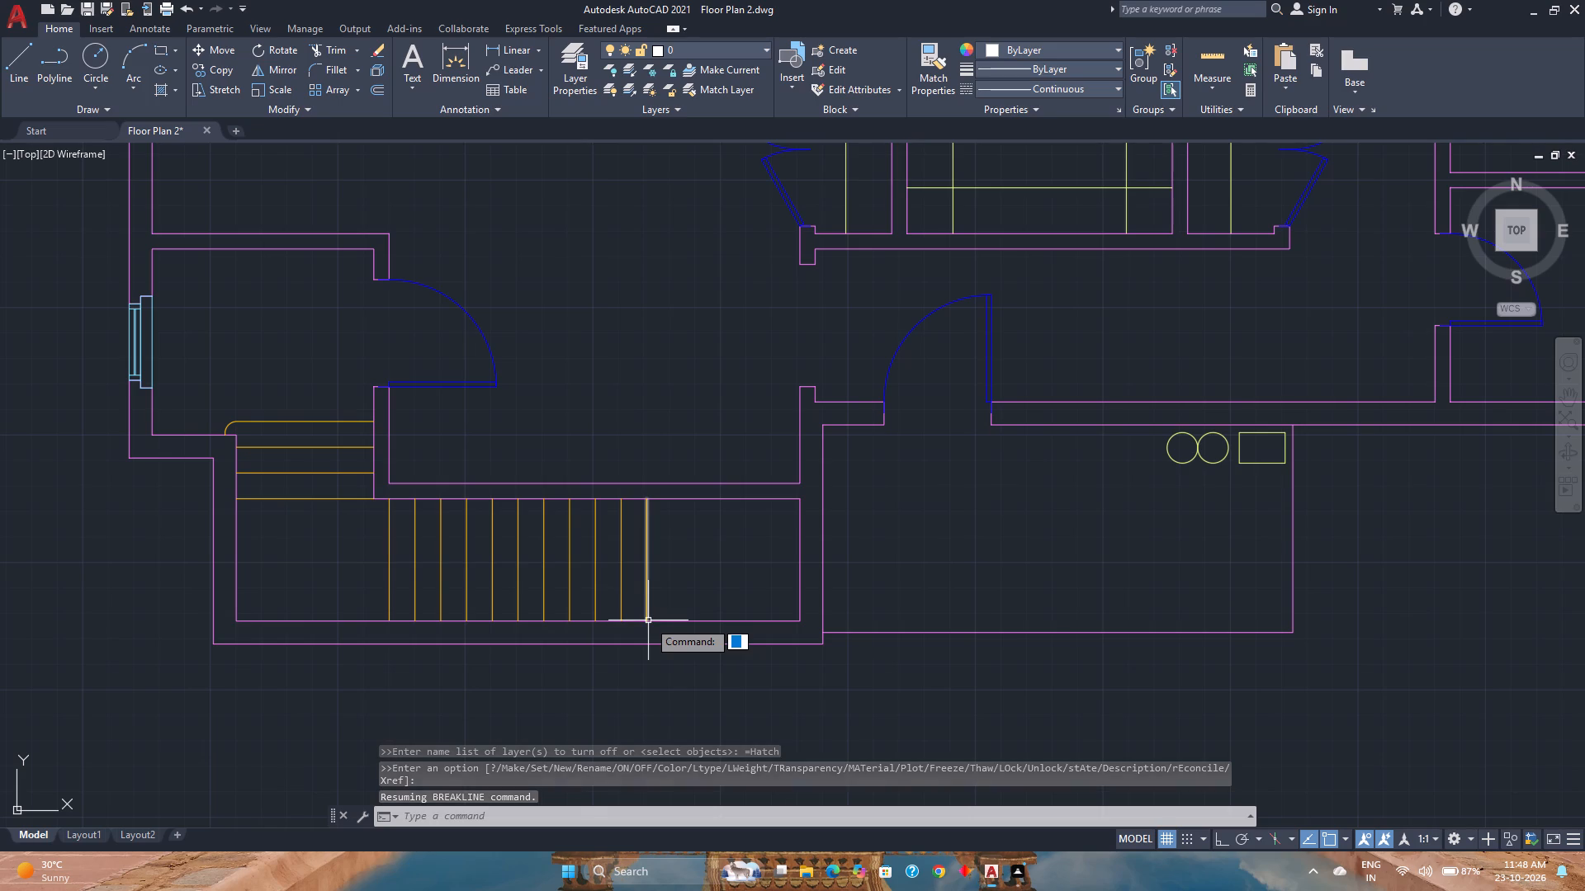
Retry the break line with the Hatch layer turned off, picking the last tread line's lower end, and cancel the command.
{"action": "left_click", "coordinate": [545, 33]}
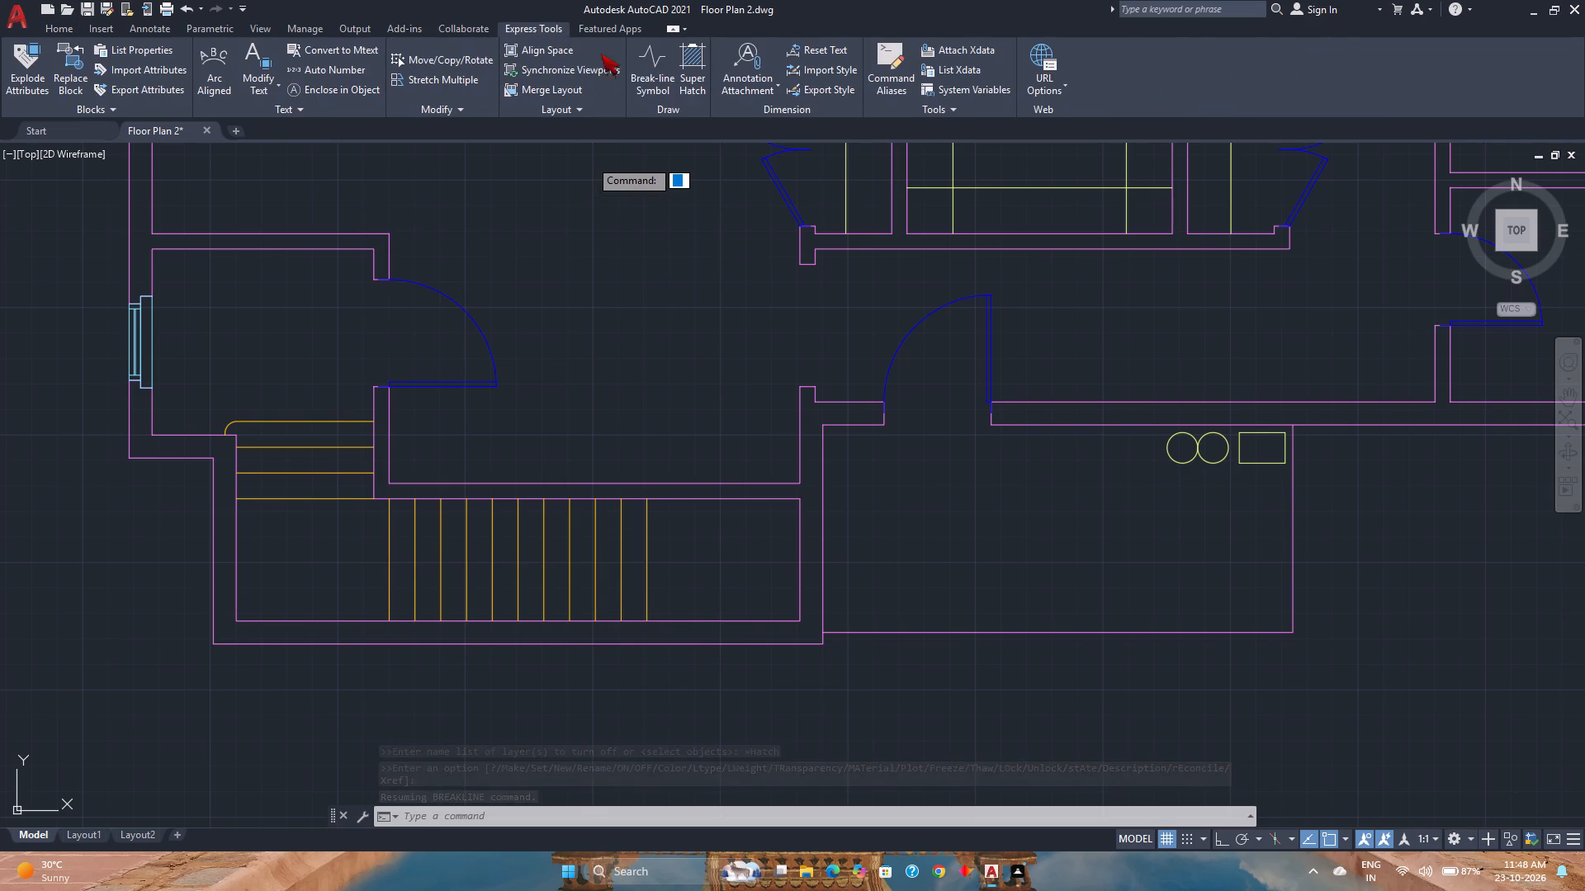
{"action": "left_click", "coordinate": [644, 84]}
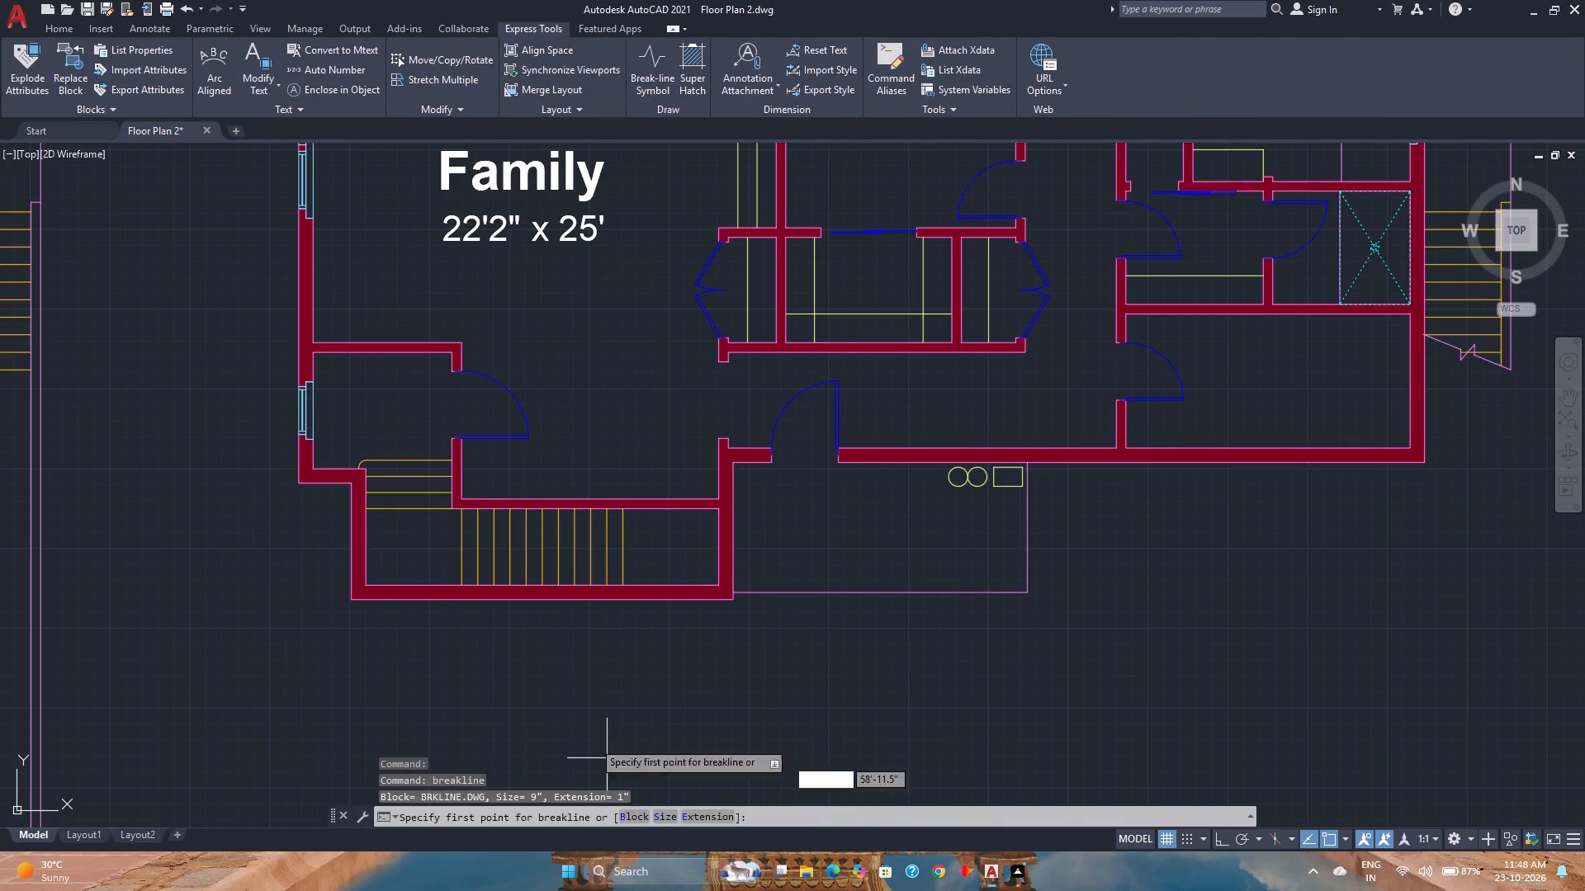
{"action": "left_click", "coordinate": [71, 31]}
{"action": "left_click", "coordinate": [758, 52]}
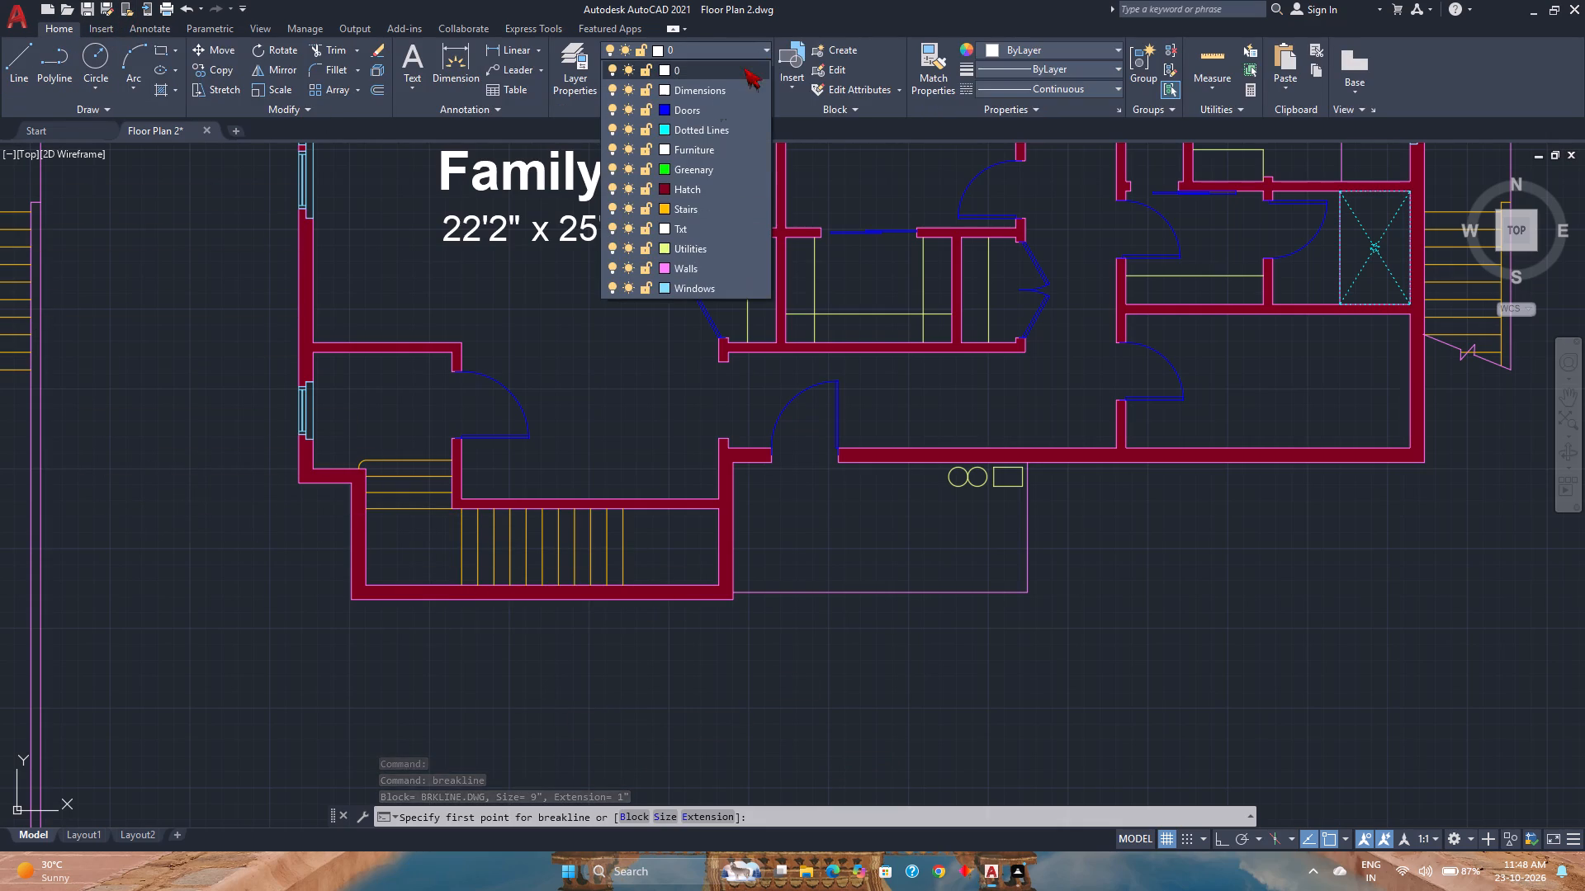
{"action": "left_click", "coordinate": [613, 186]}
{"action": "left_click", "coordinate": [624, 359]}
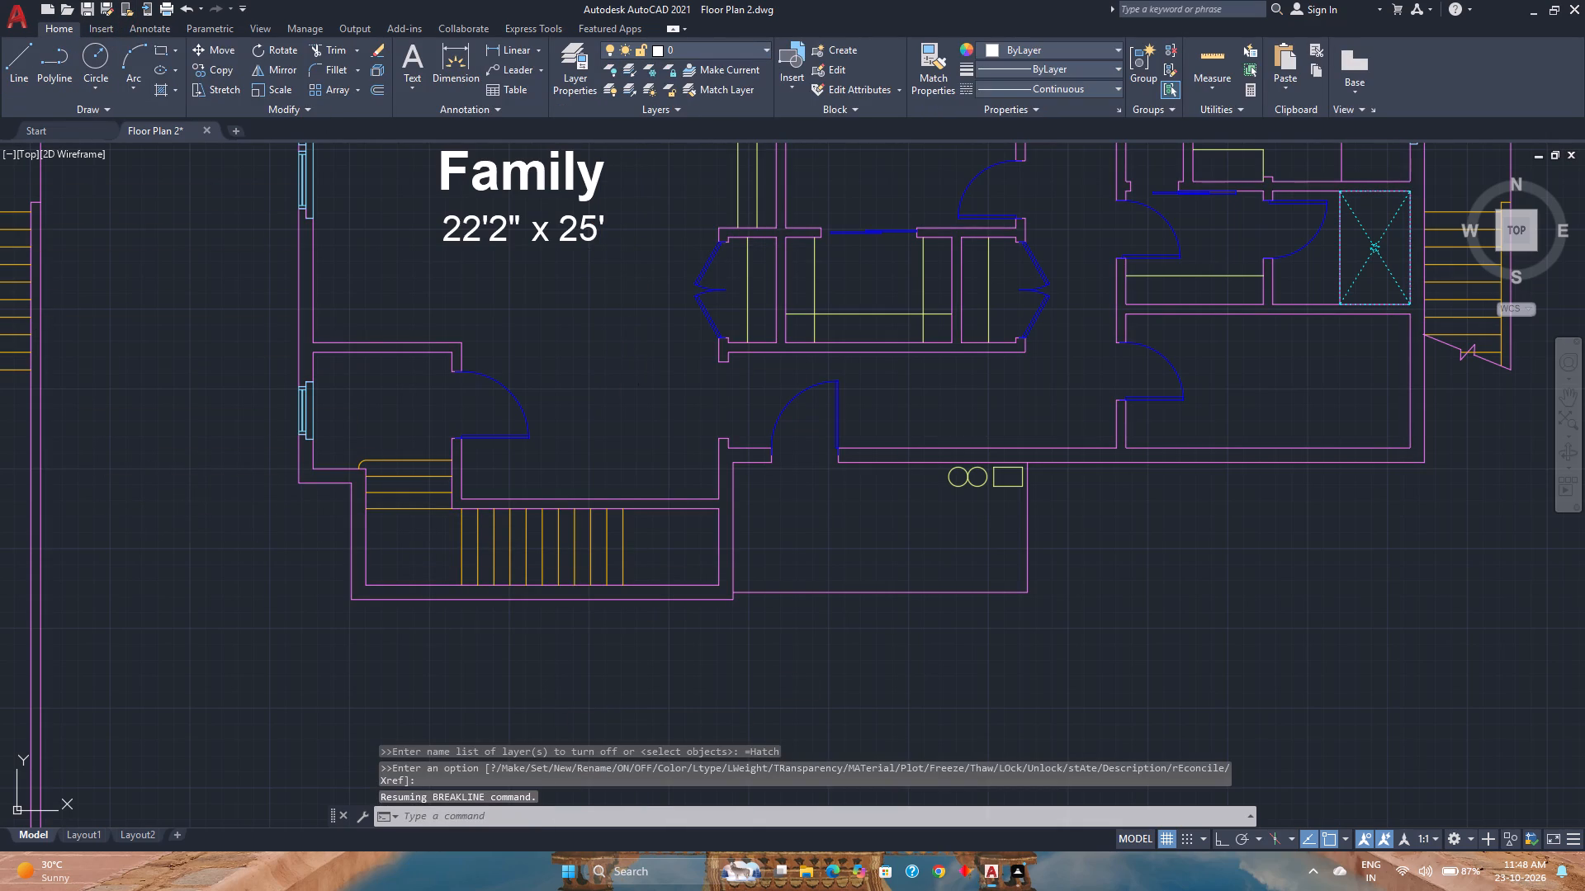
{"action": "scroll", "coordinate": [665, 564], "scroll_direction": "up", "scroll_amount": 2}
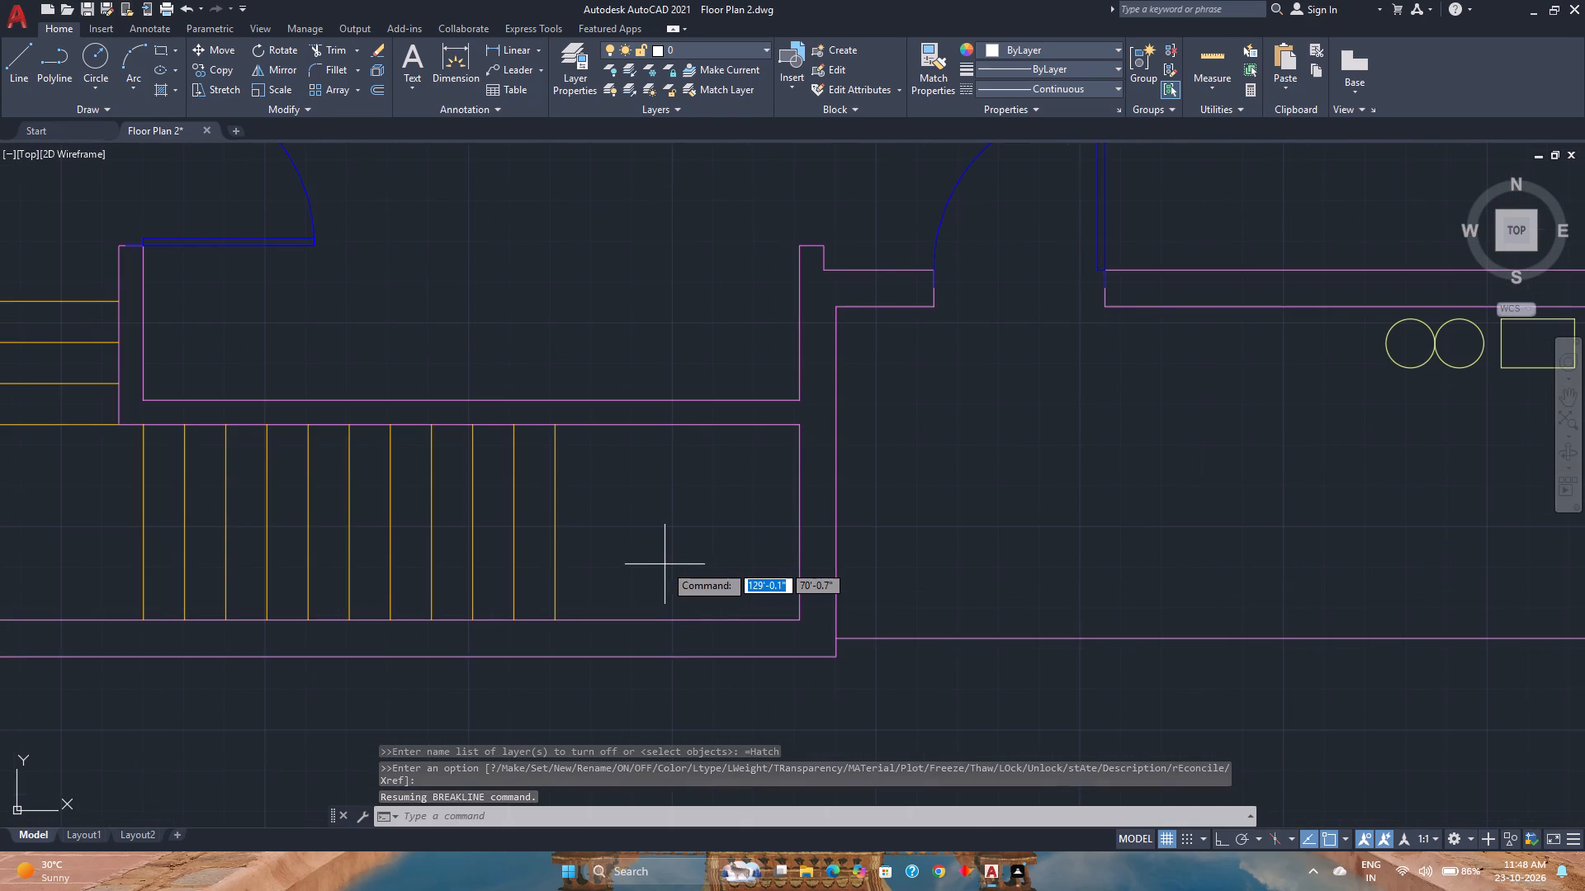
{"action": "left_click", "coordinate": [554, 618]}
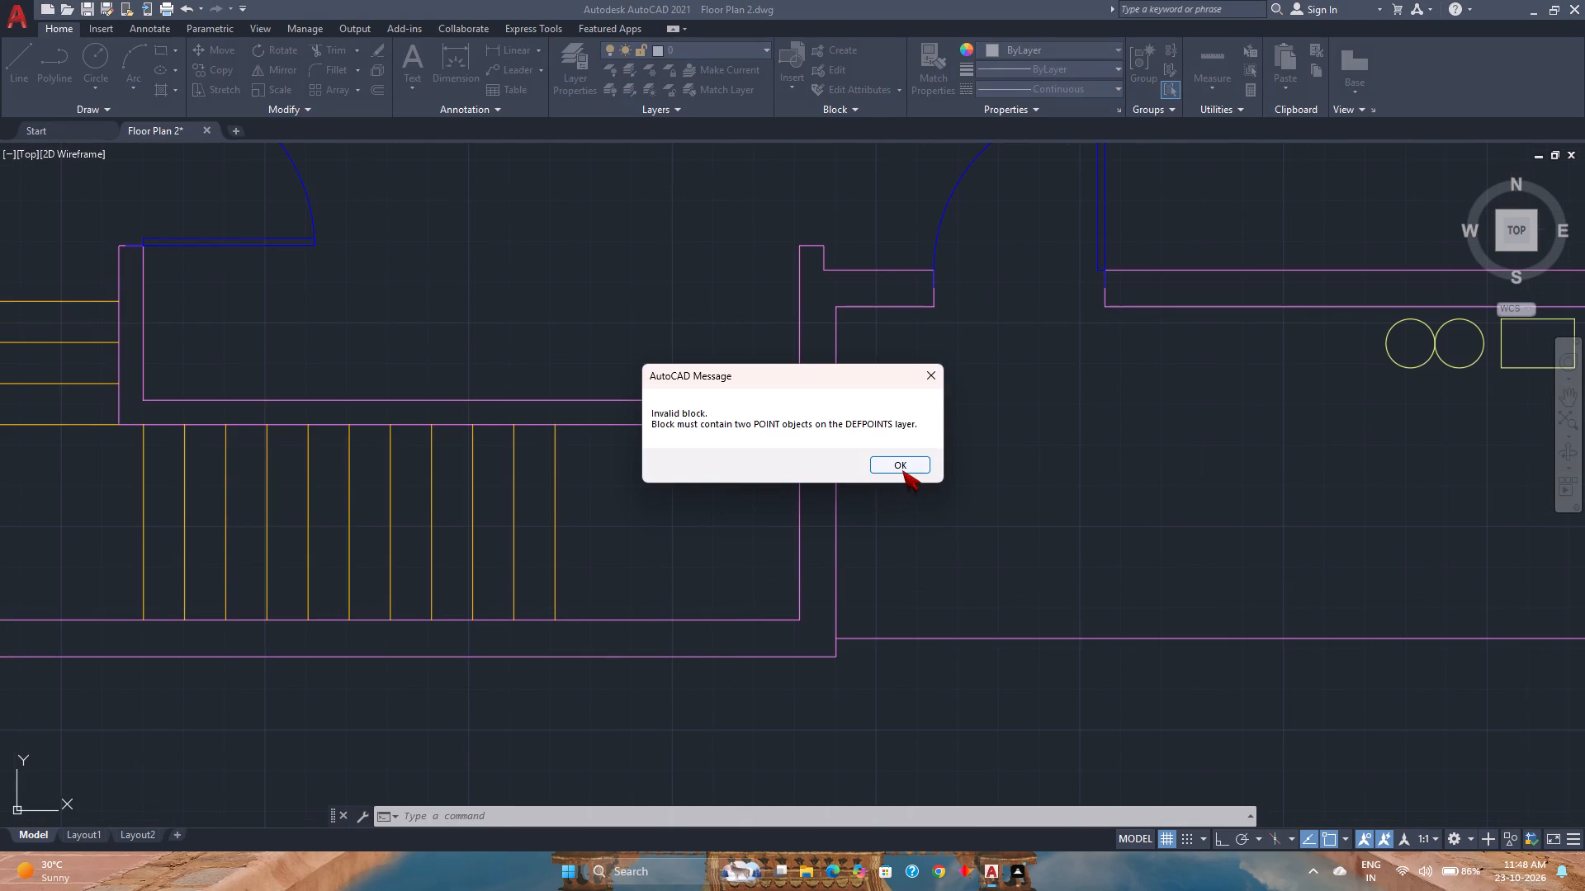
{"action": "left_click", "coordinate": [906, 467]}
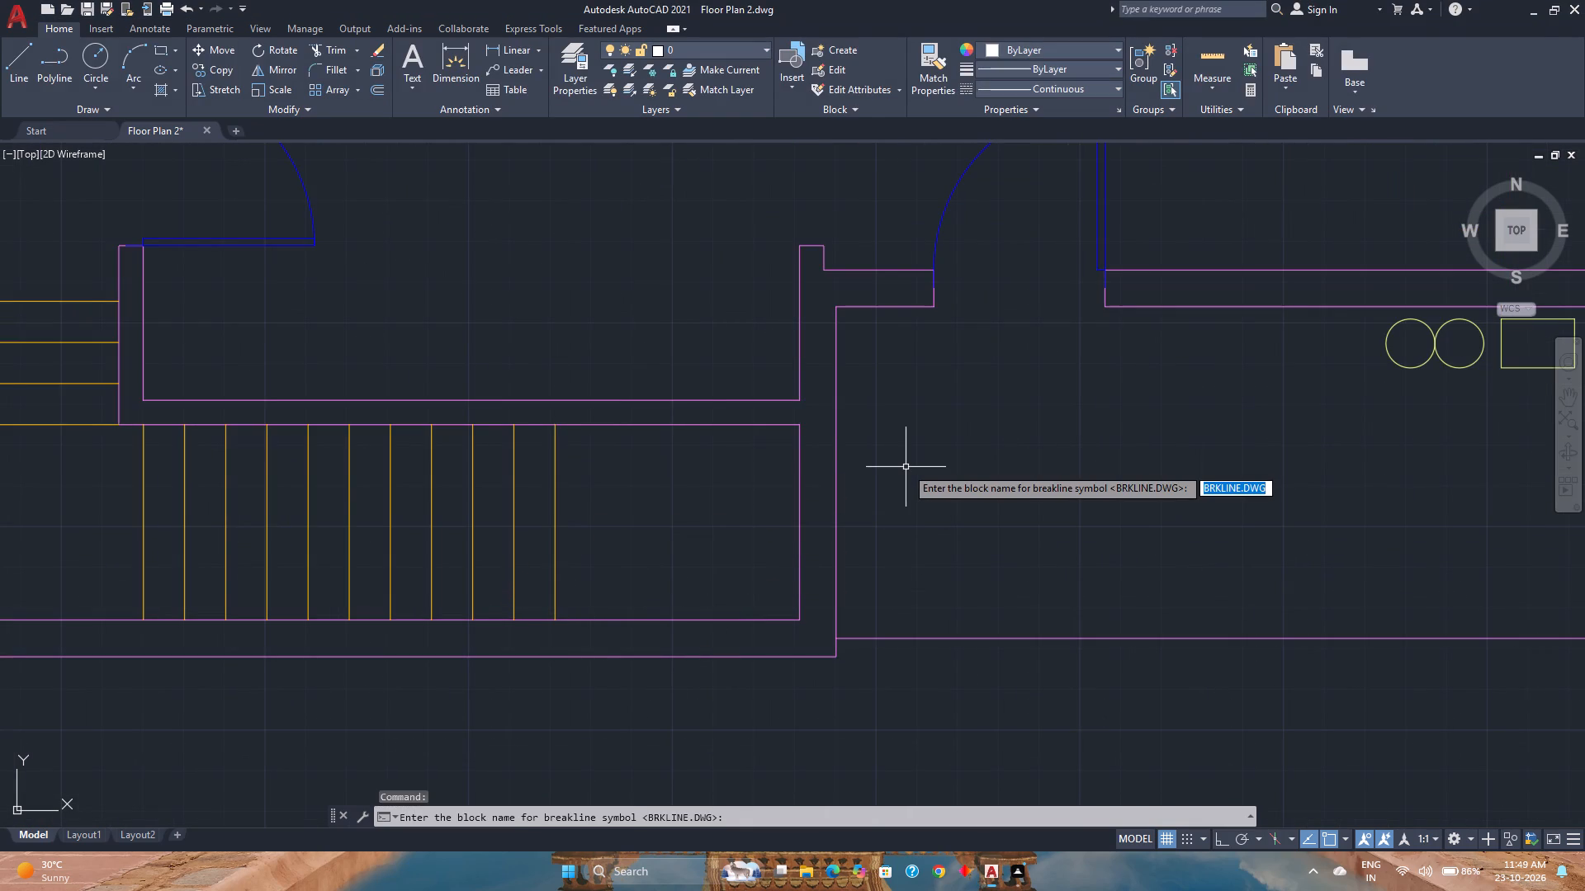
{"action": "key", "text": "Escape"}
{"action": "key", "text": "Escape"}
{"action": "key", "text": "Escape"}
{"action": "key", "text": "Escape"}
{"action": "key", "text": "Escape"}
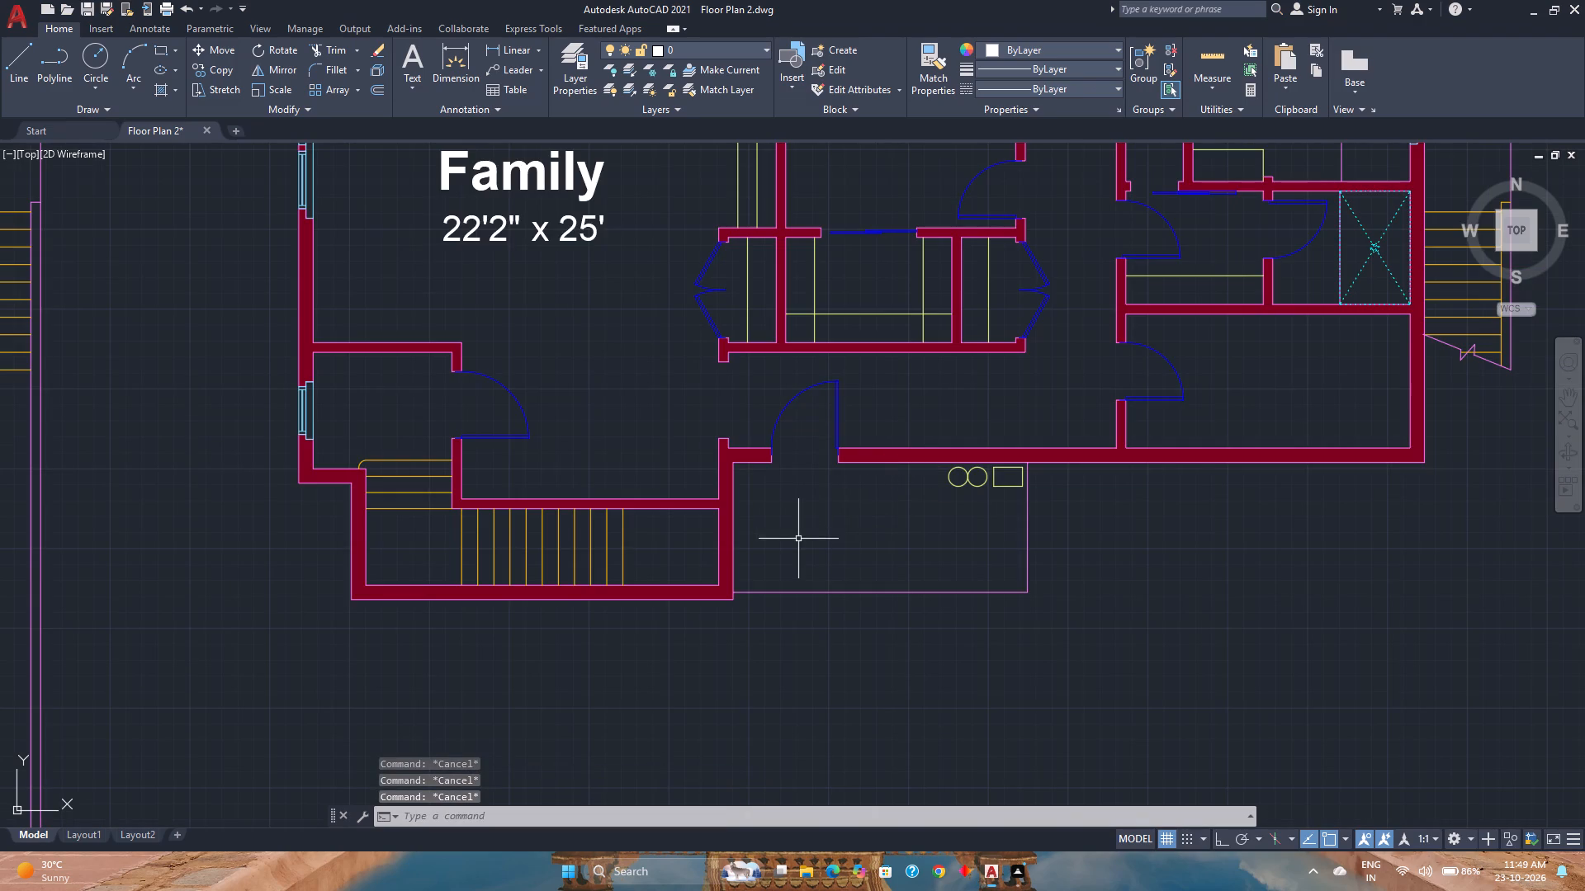
Turn off and lock the Hatch layer.
{"action": "left_click", "coordinate": [679, 48]}
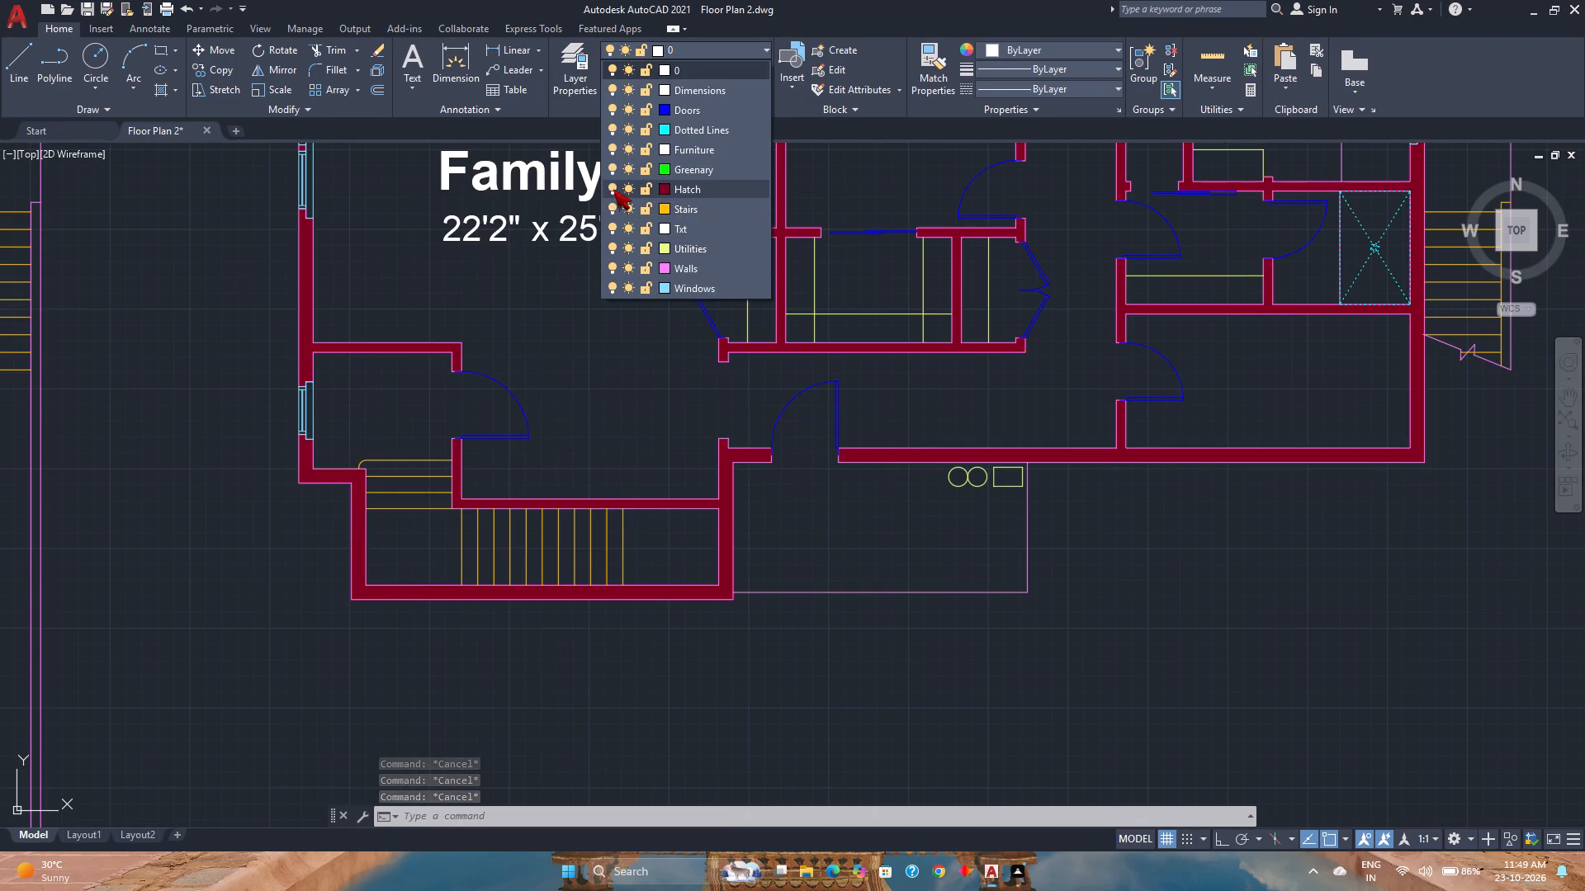
{"action": "left_click", "coordinate": [613, 189]}
{"action": "left_click", "coordinate": [644, 191]}
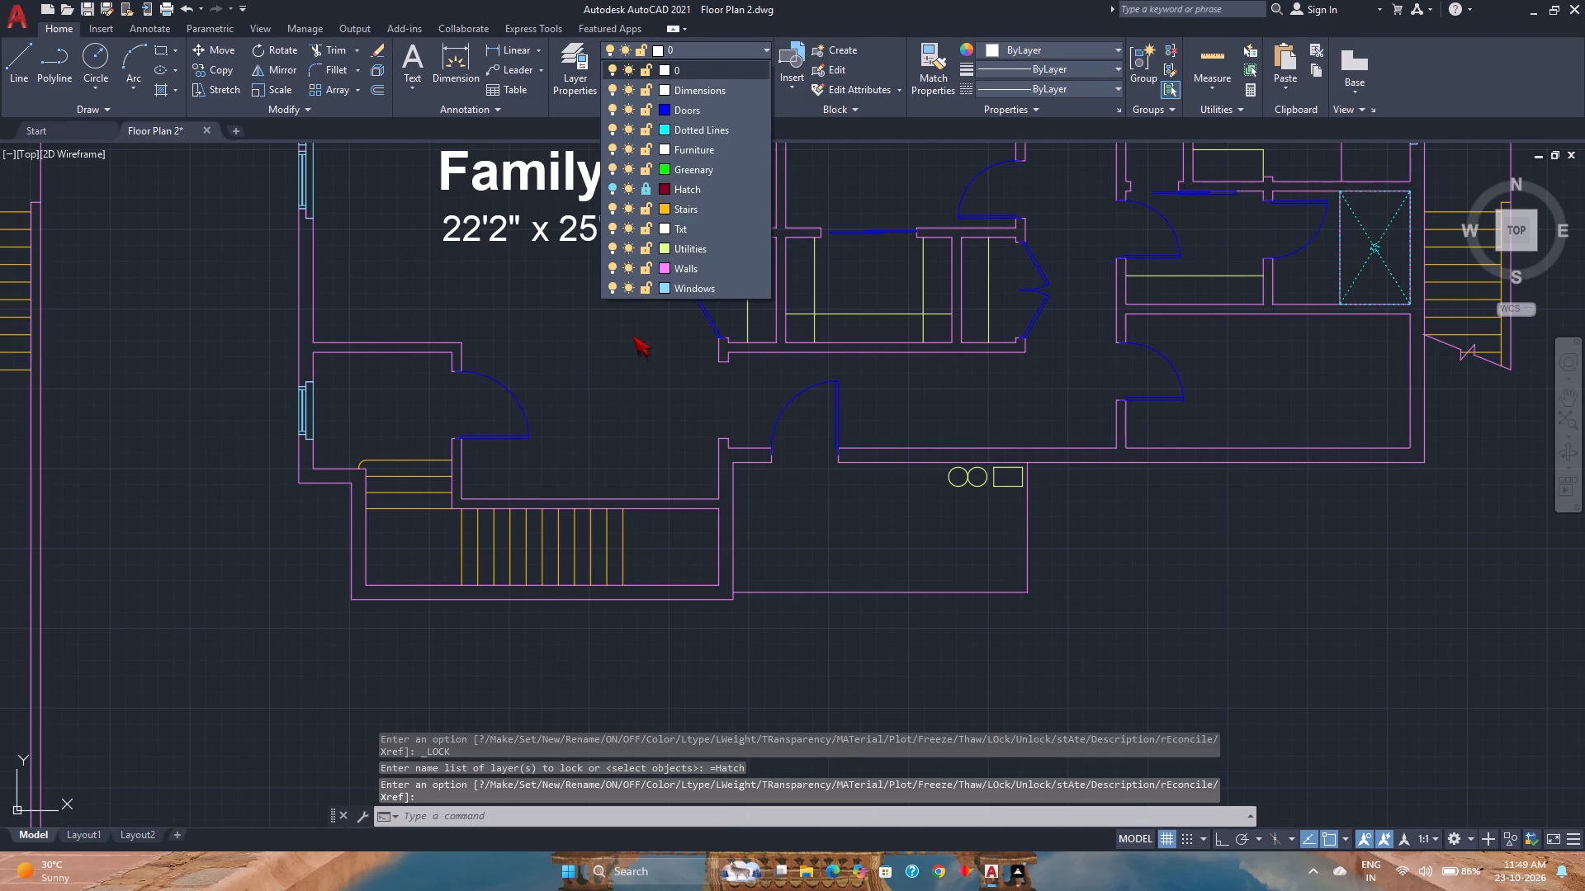
{"action": "key", "text": "Escape"}
Move the vertical tread lines of the lower-floor staircase below the Family room to layer 0.
{"action": "scroll", "coordinate": [651, 535], "scroll_direction": "up", "scroll_amount": 2}
{"action": "middle_click", "coordinate": [651, 535]}
{"action": "middle_click_drag", "start_coordinate": [651, 535], "coordinate": [676, 469]}
{"action": "scroll", "coordinate": [953, 512], "scroll_direction": "up", "scroll_amount": 2}
{"action": "scroll", "coordinate": [1072, 556], "scroll_direction": "up", "scroll_amount": 1}
{"action": "middle_click_drag", "start_coordinate": [1080, 552], "coordinate": [1070, 553]}
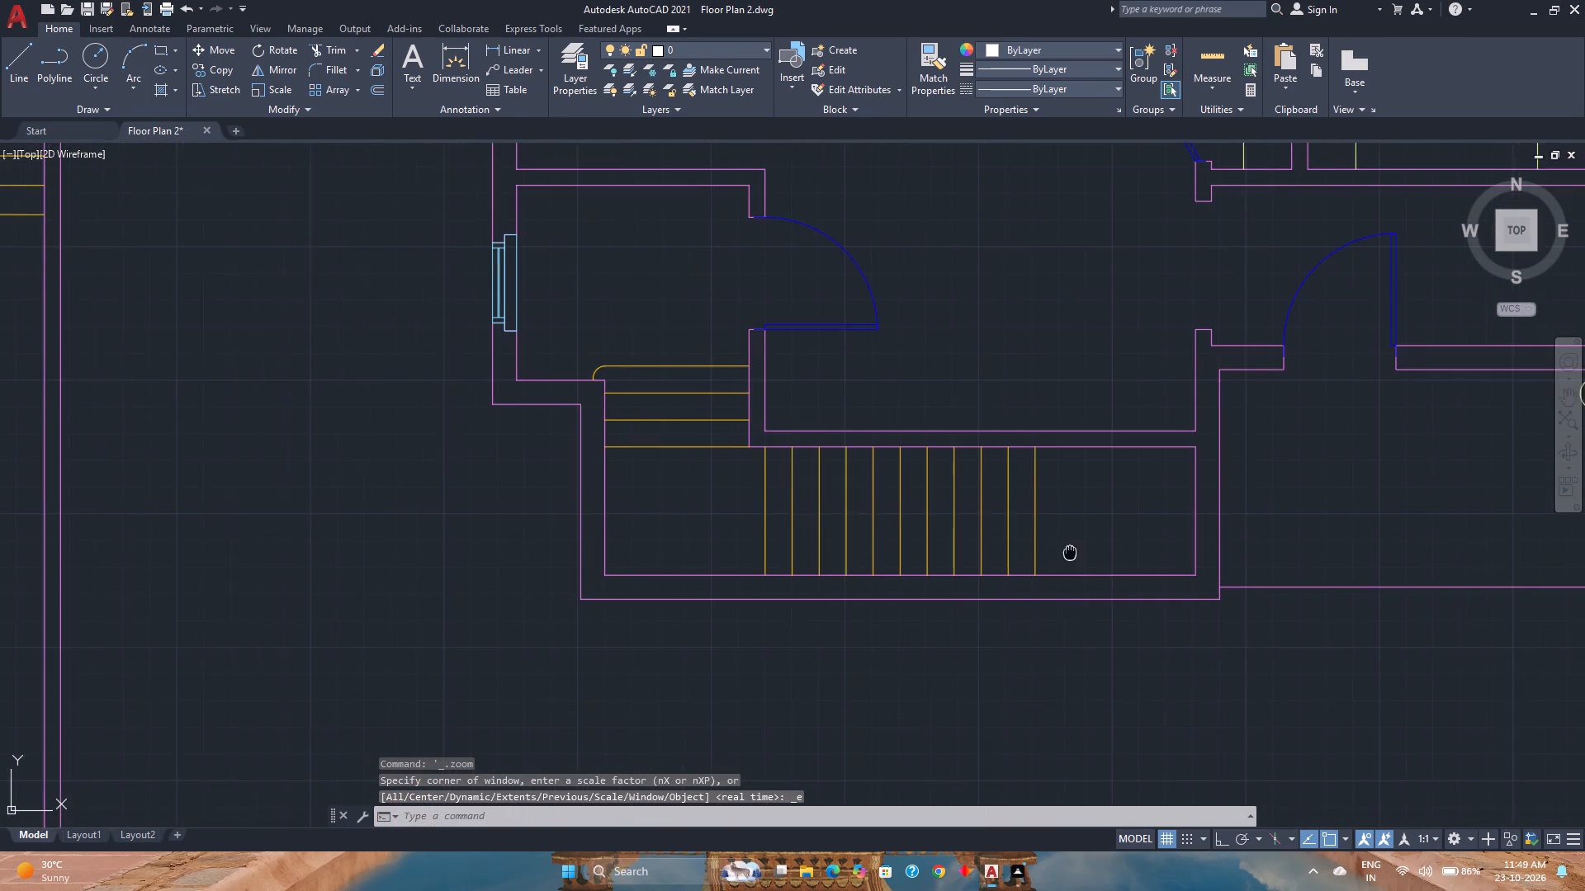
{"action": "middle_click_drag", "start_coordinate": [1070, 553], "coordinate": [676, 516]}
{"action": "middle_click", "coordinate": [676, 516]}
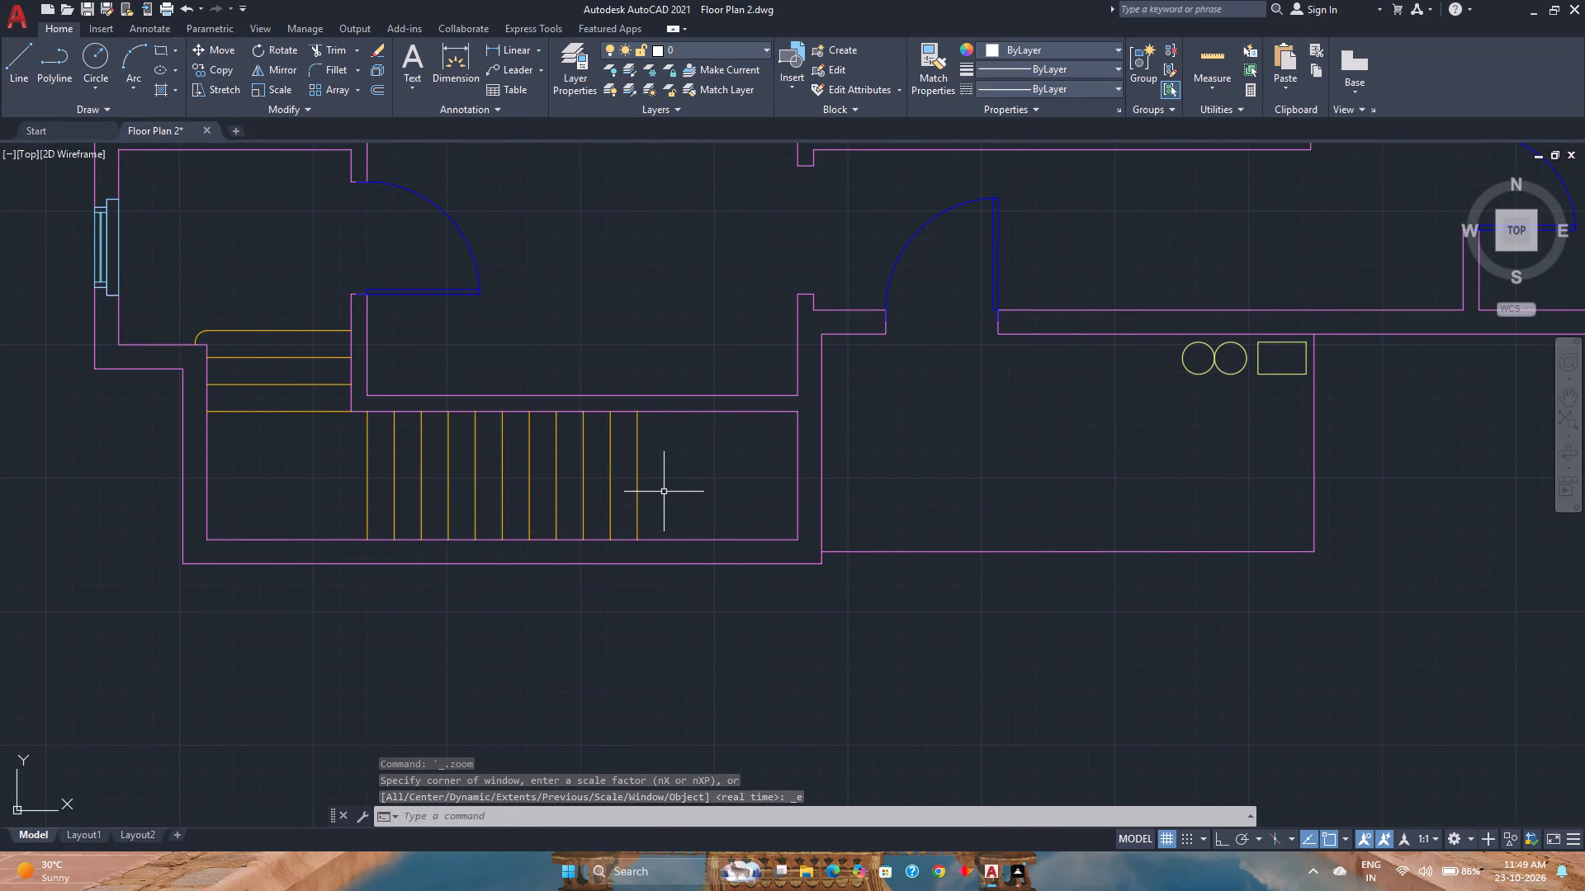
{"action": "left_click", "coordinate": [664, 492]}
{"action": "left_click", "coordinate": [344, 473]}
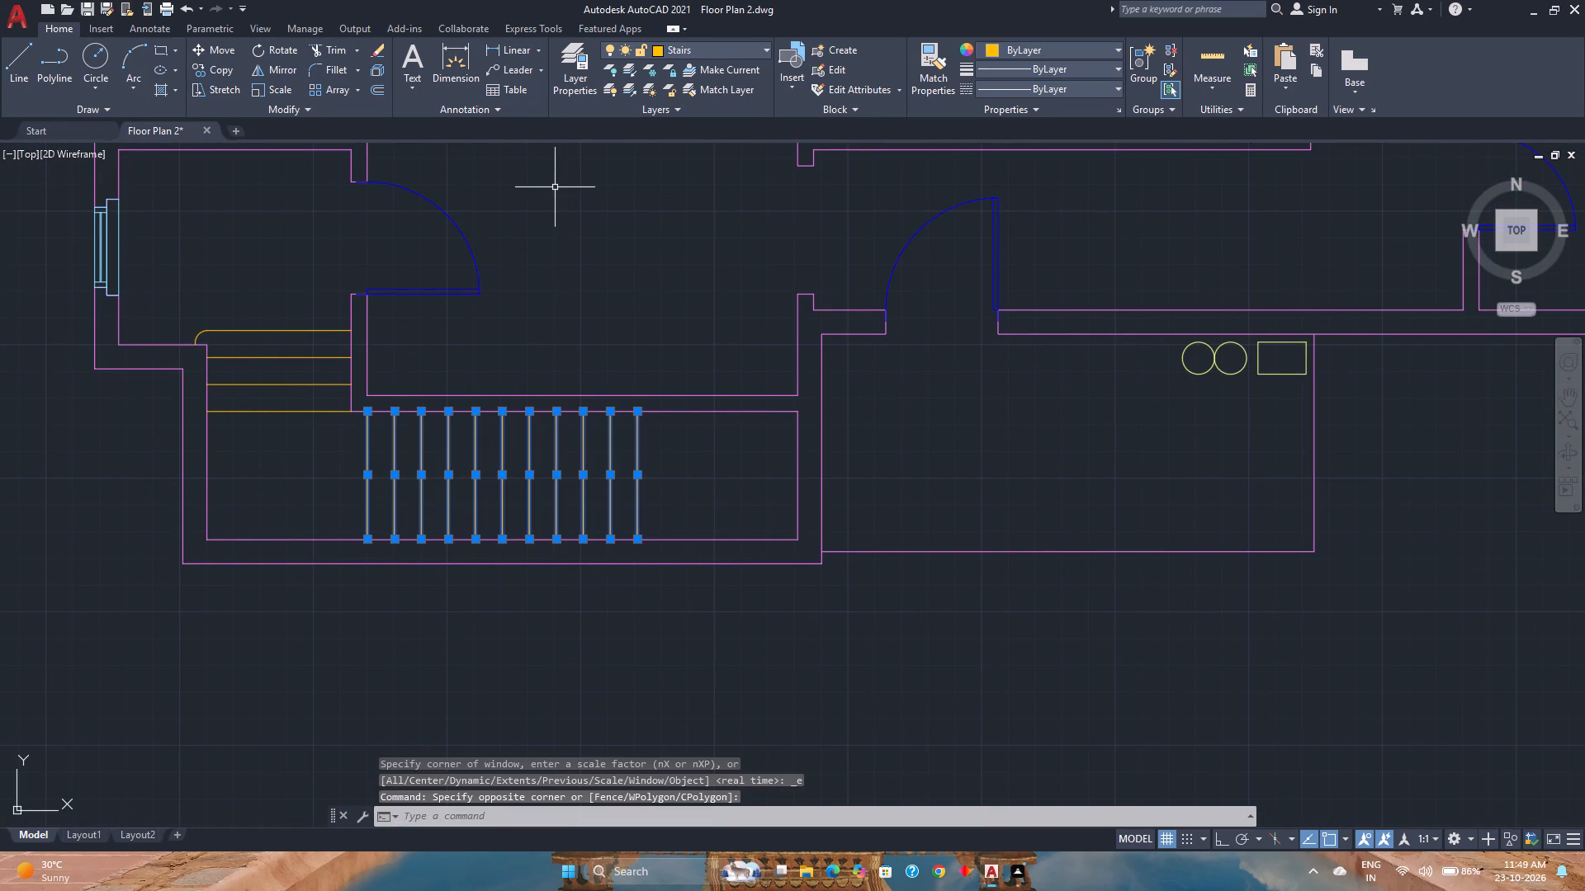
{"action": "left_click", "coordinate": [714, 54]}
{"action": "left_click", "coordinate": [706, 72]}
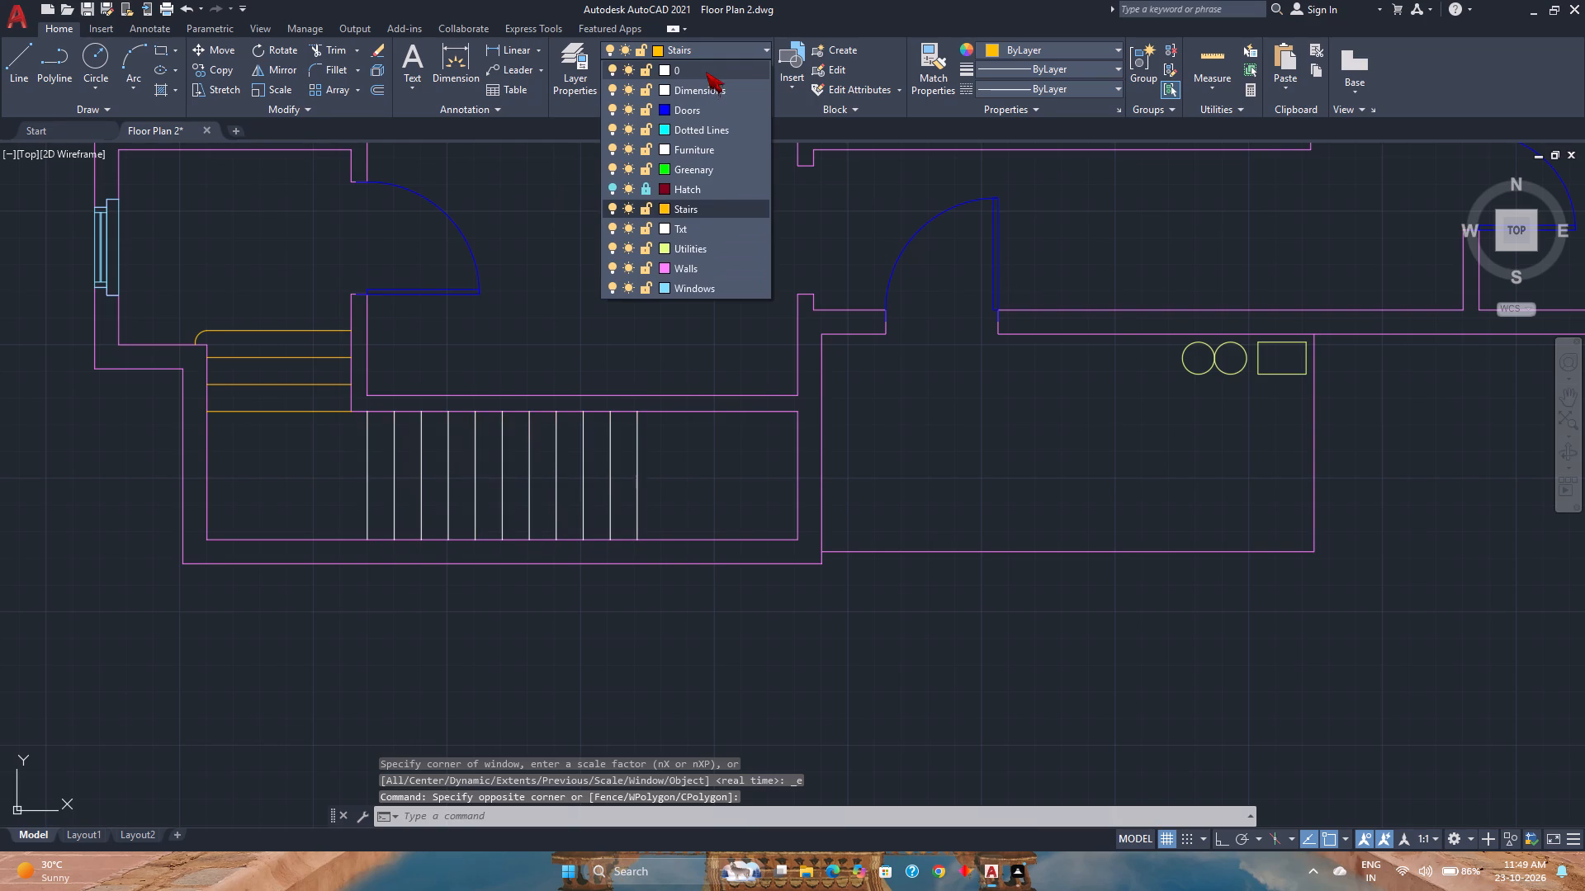
{"action": "key", "text": "Escape"}
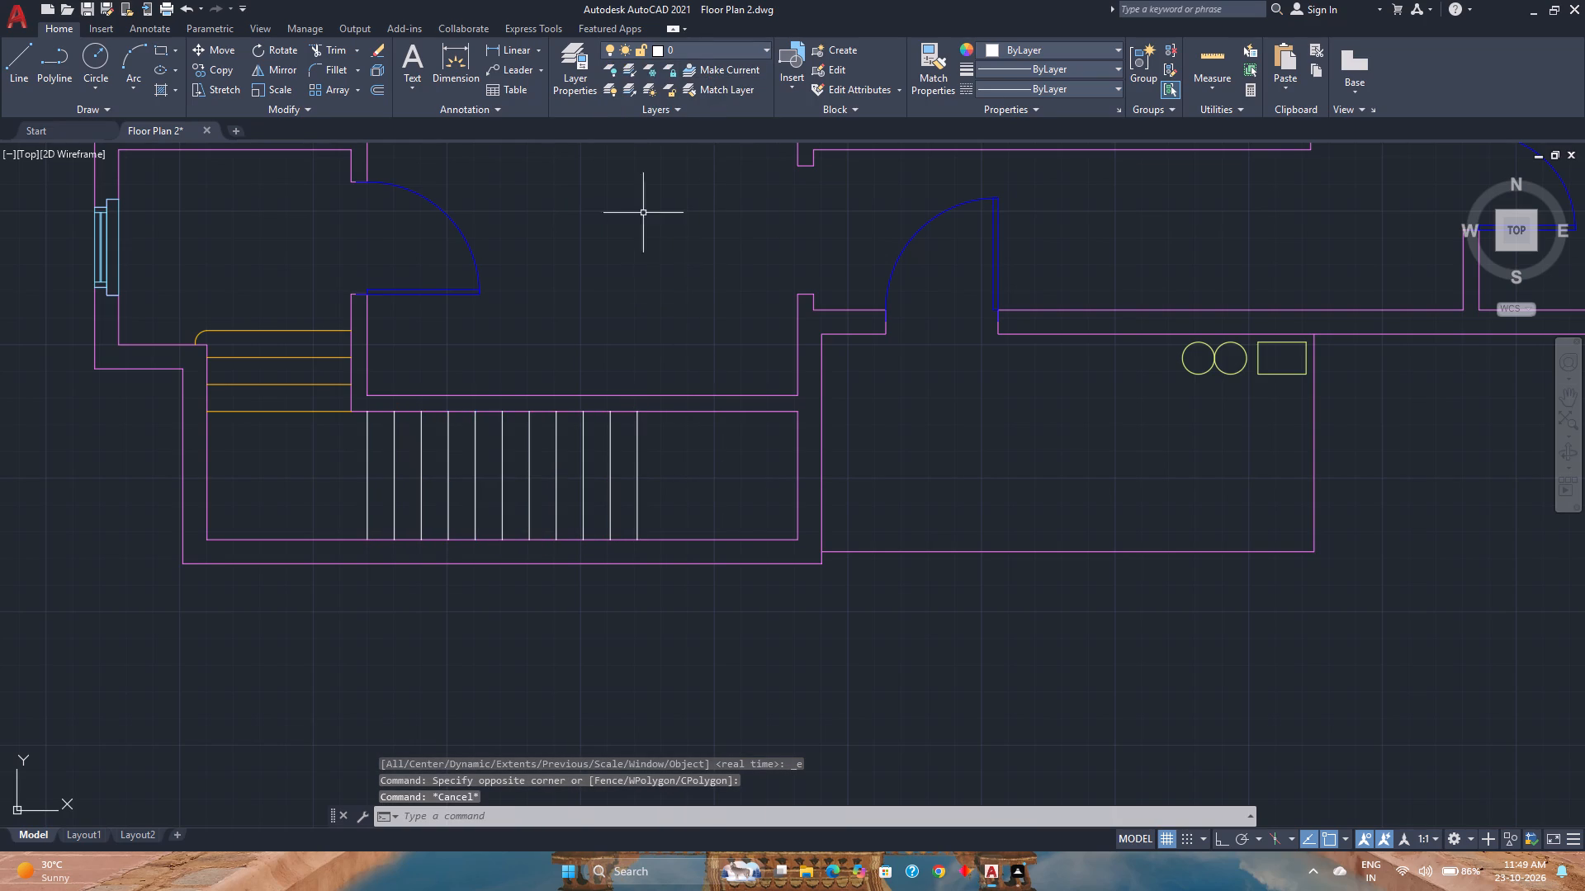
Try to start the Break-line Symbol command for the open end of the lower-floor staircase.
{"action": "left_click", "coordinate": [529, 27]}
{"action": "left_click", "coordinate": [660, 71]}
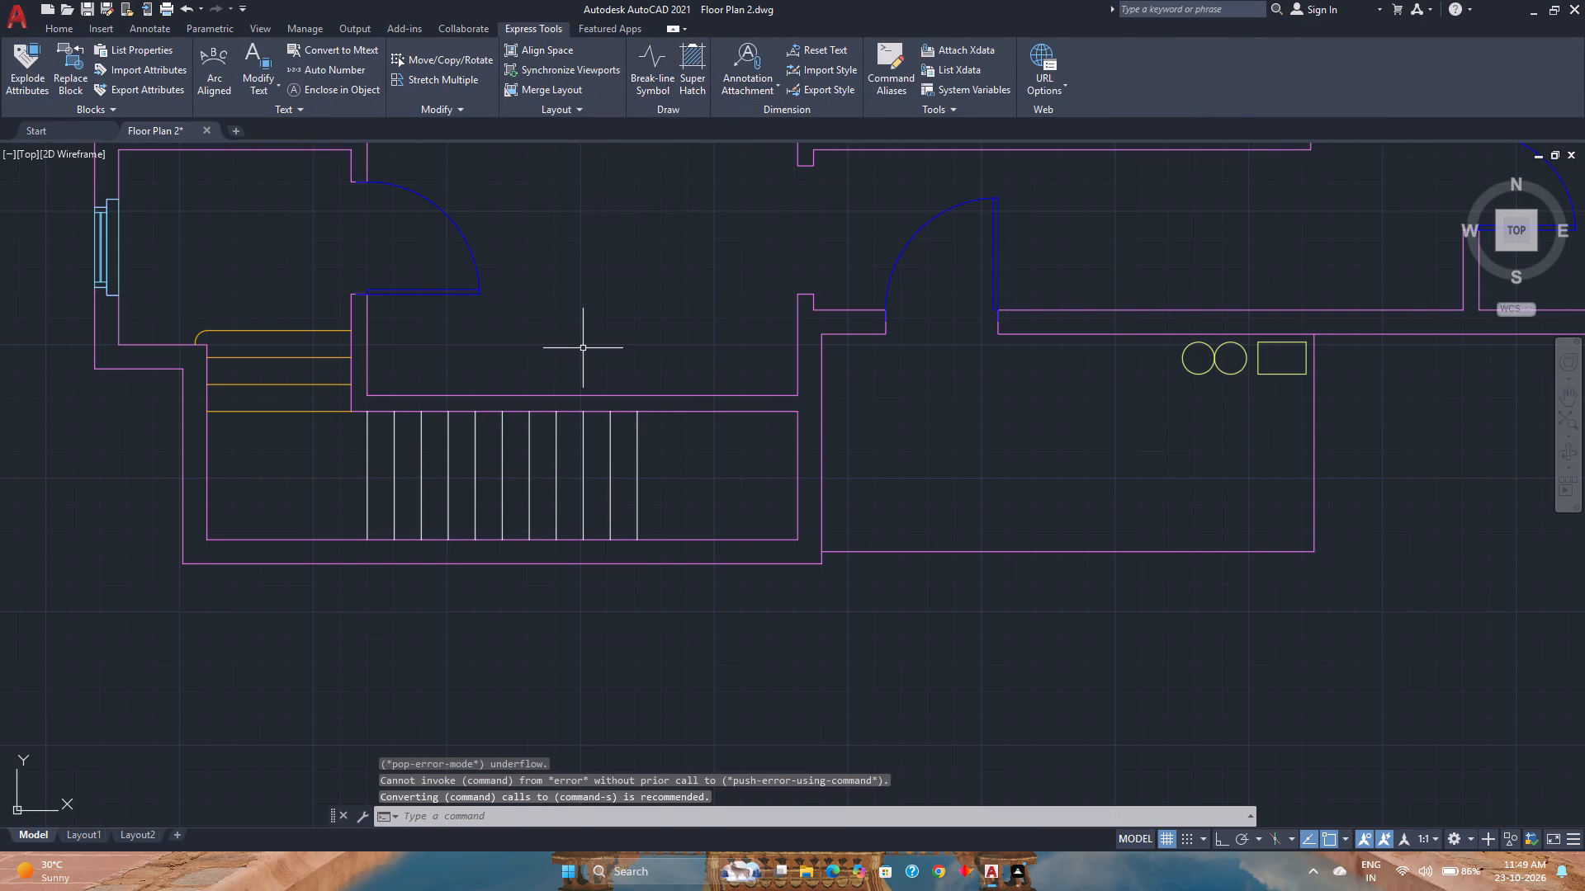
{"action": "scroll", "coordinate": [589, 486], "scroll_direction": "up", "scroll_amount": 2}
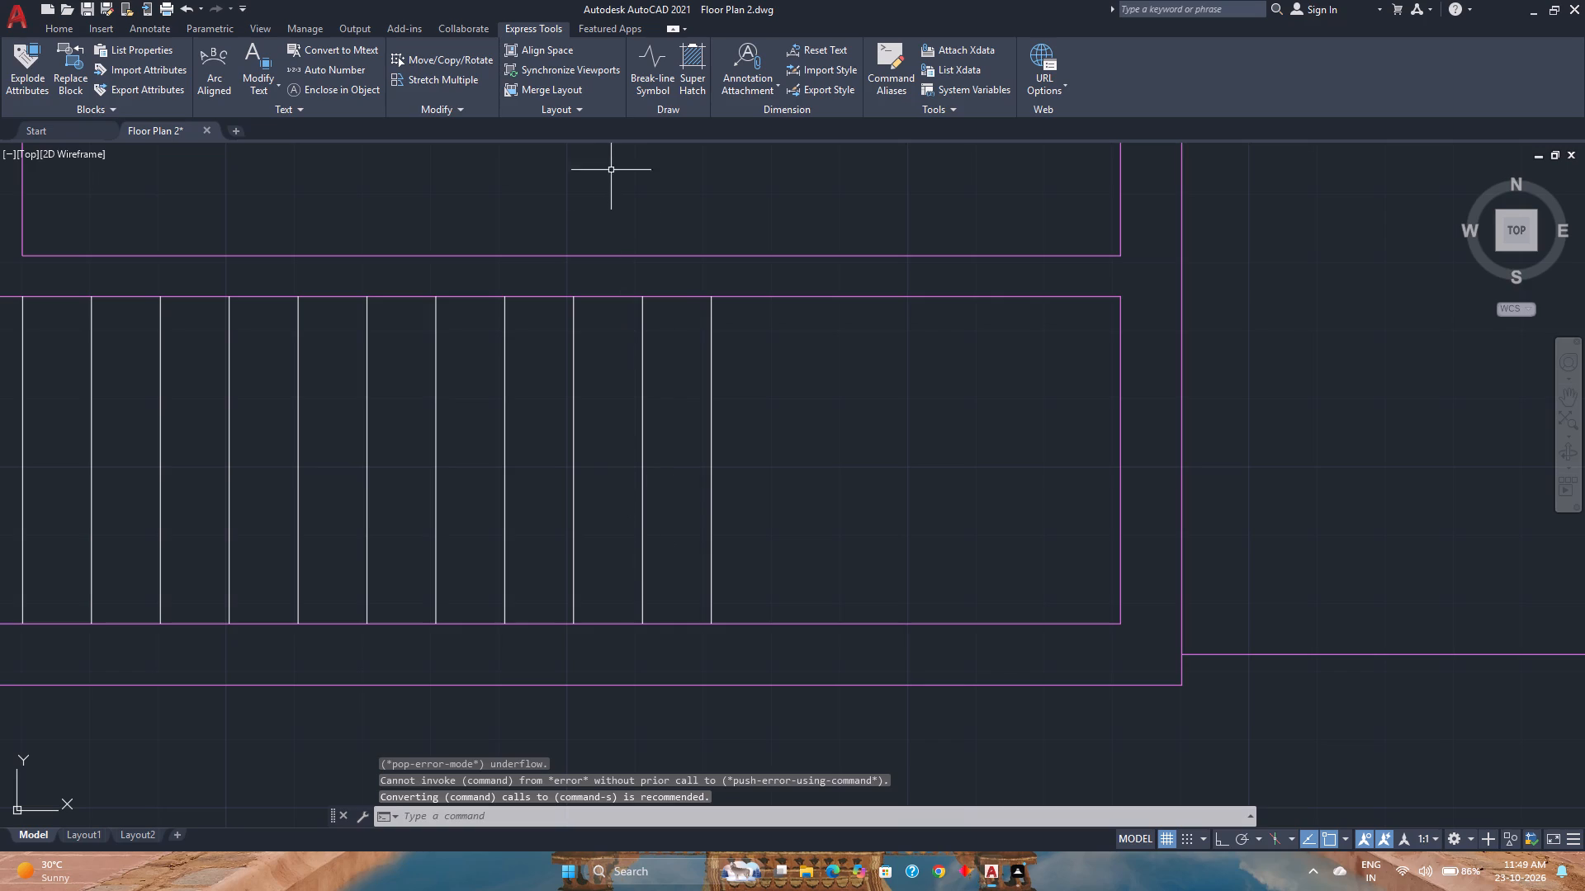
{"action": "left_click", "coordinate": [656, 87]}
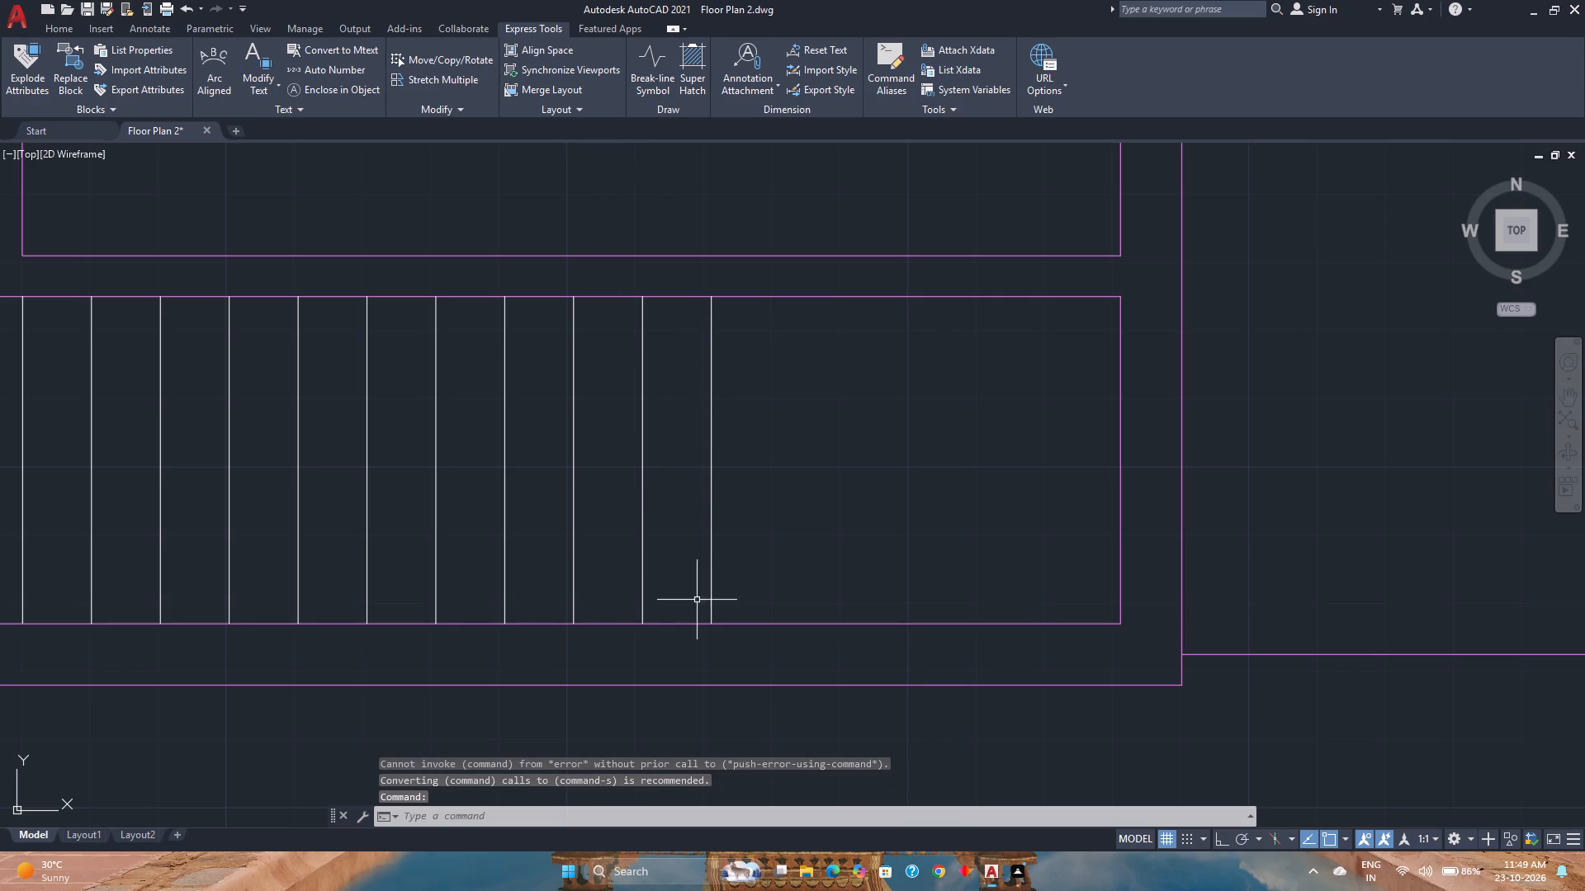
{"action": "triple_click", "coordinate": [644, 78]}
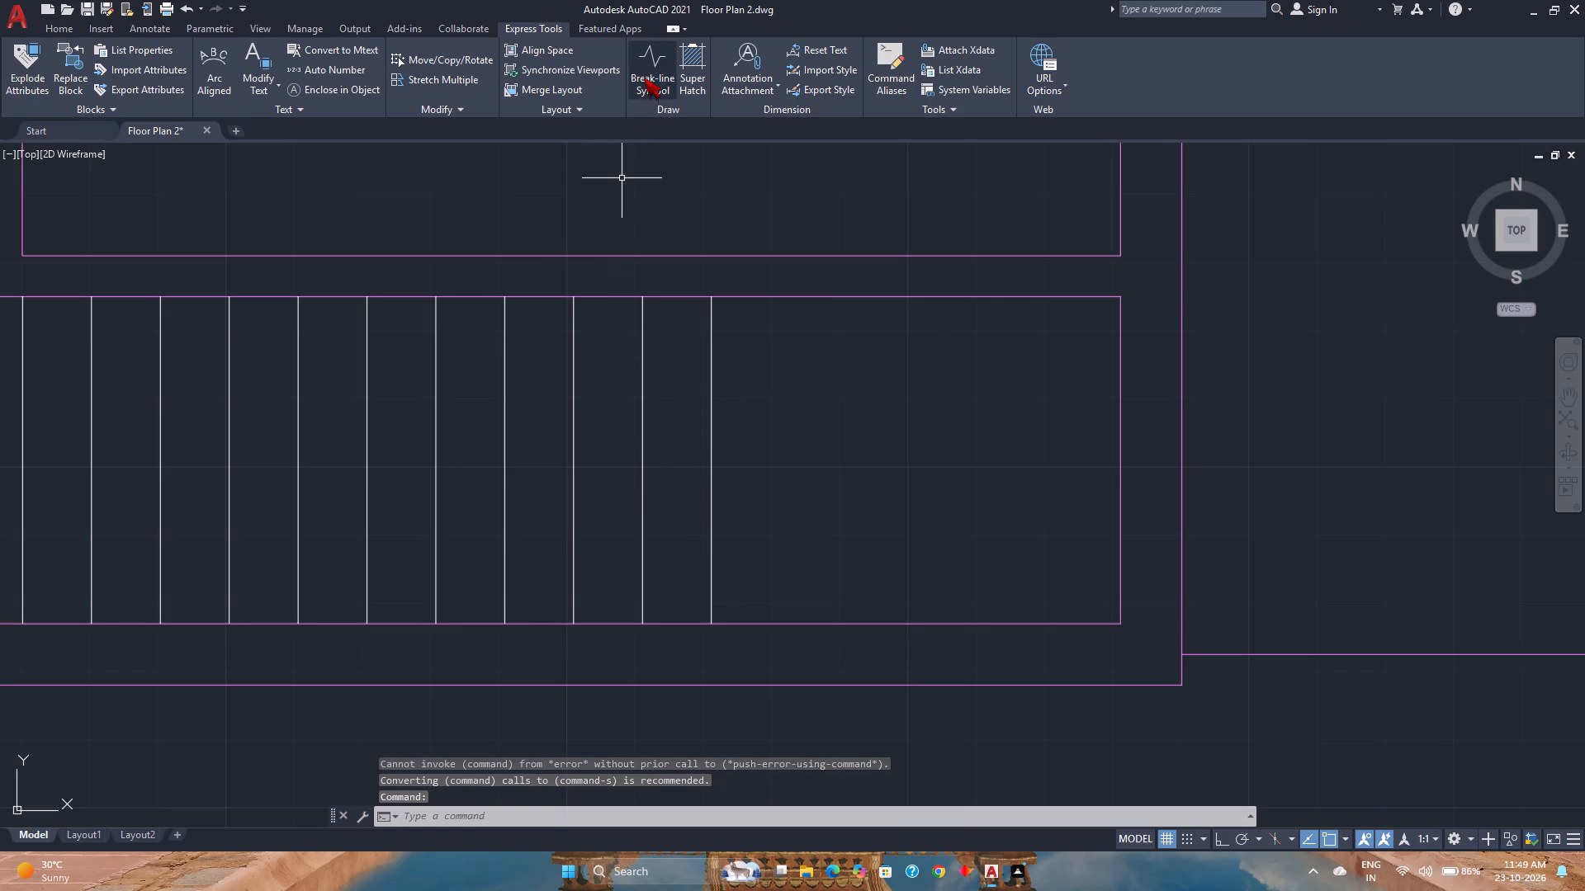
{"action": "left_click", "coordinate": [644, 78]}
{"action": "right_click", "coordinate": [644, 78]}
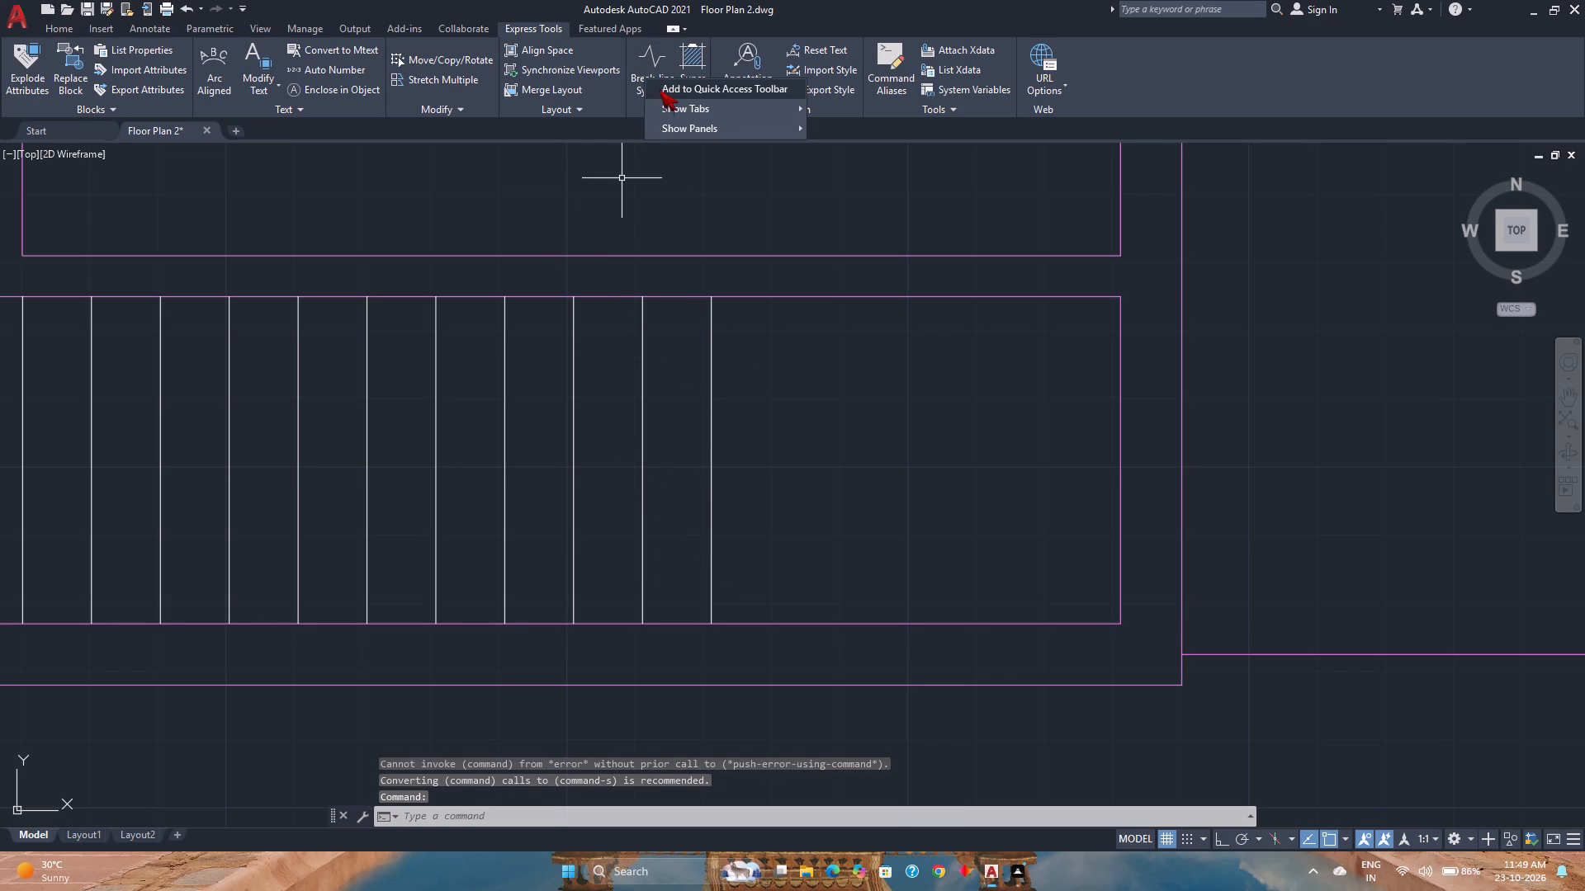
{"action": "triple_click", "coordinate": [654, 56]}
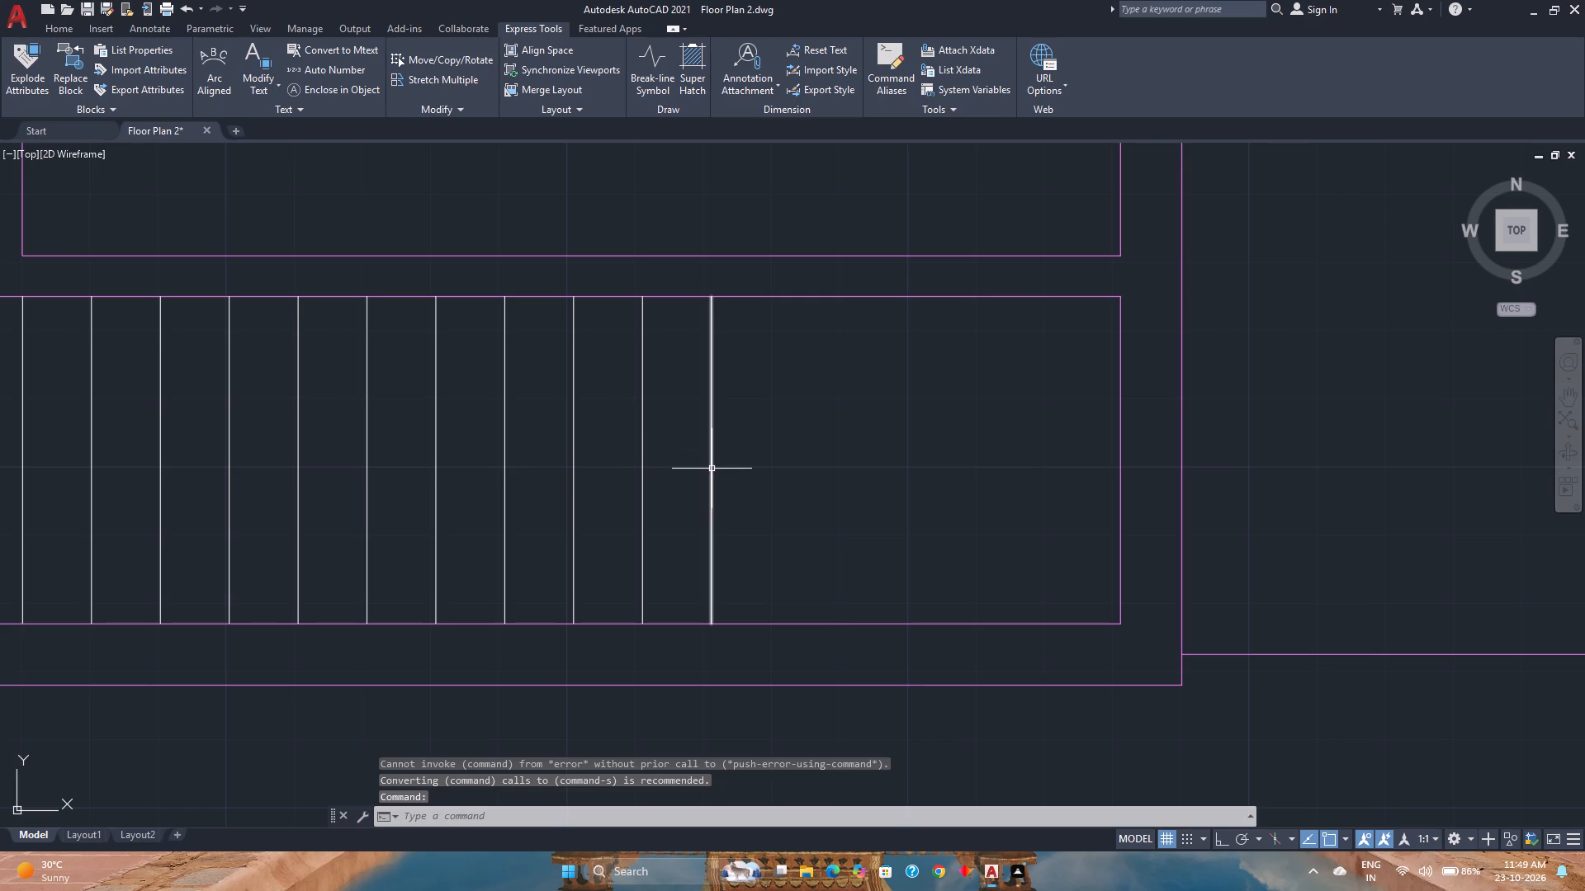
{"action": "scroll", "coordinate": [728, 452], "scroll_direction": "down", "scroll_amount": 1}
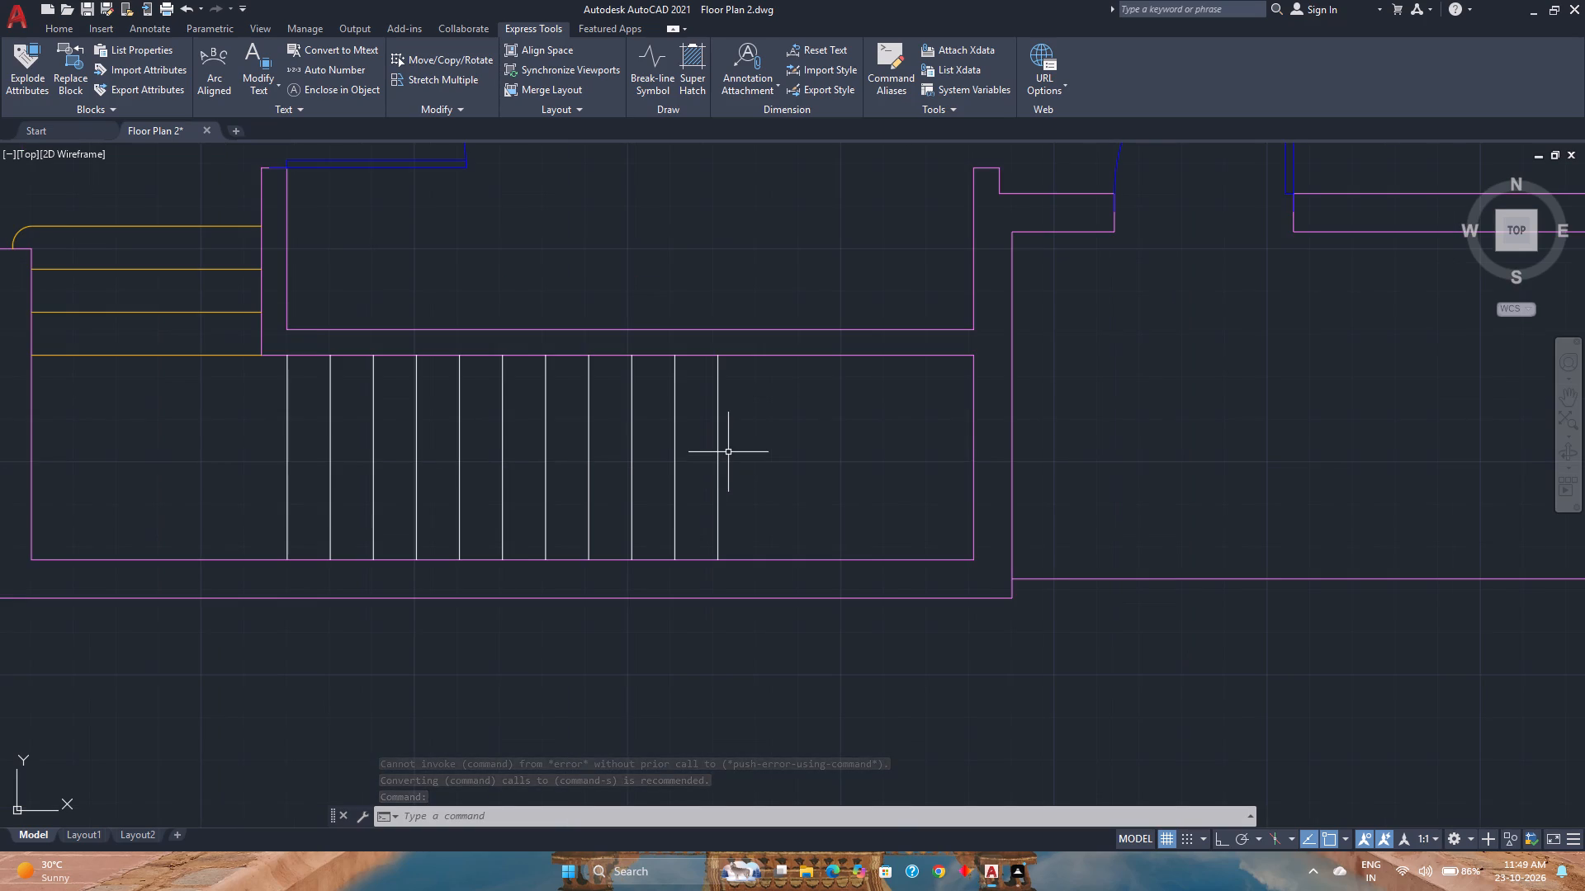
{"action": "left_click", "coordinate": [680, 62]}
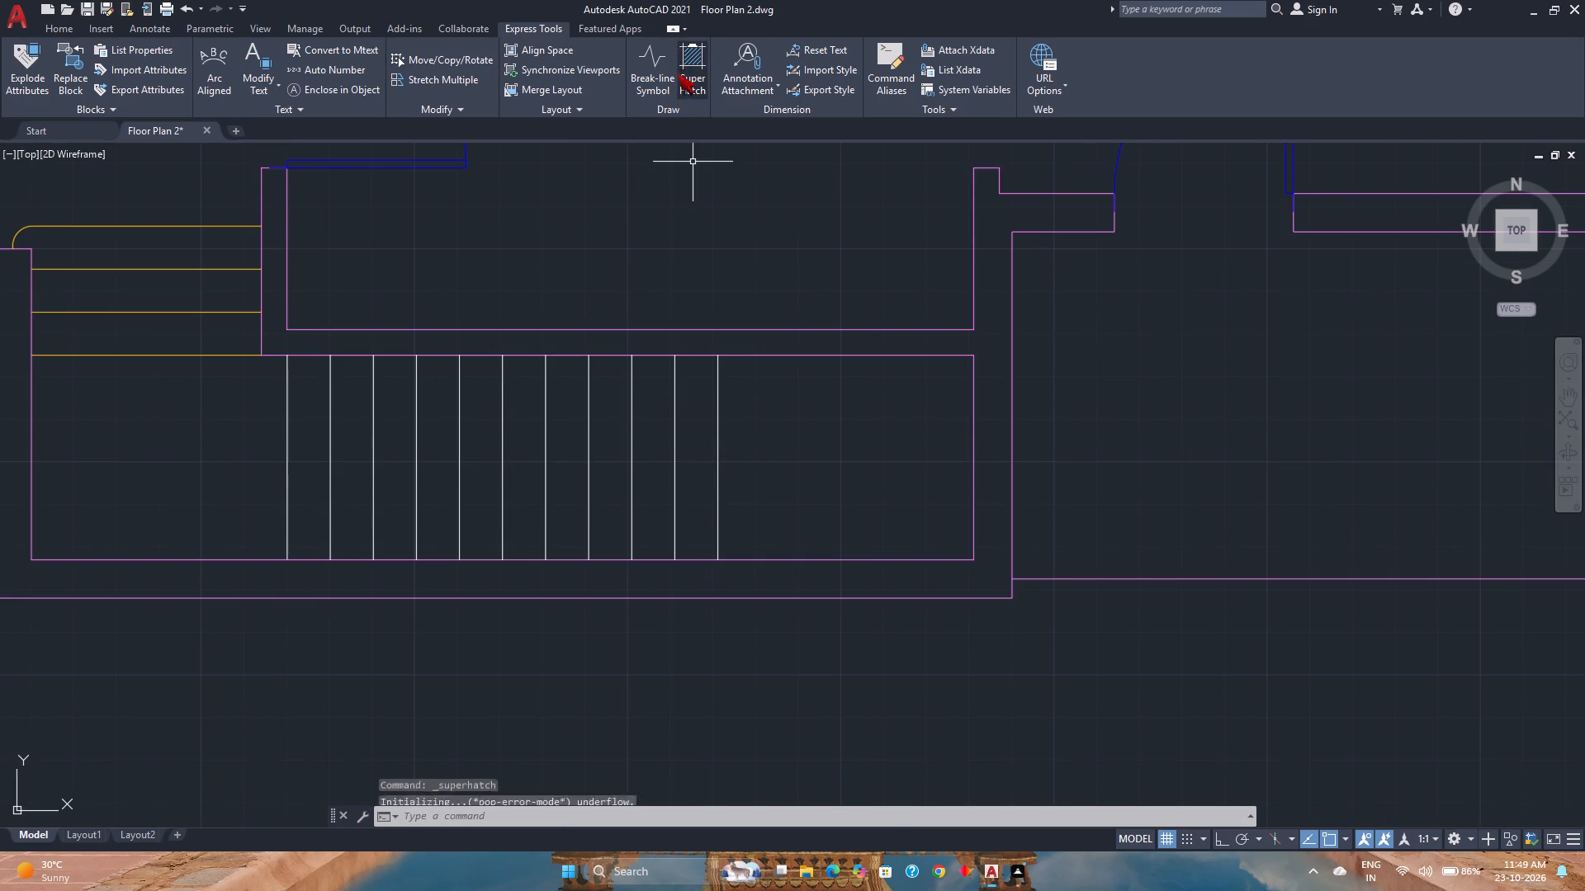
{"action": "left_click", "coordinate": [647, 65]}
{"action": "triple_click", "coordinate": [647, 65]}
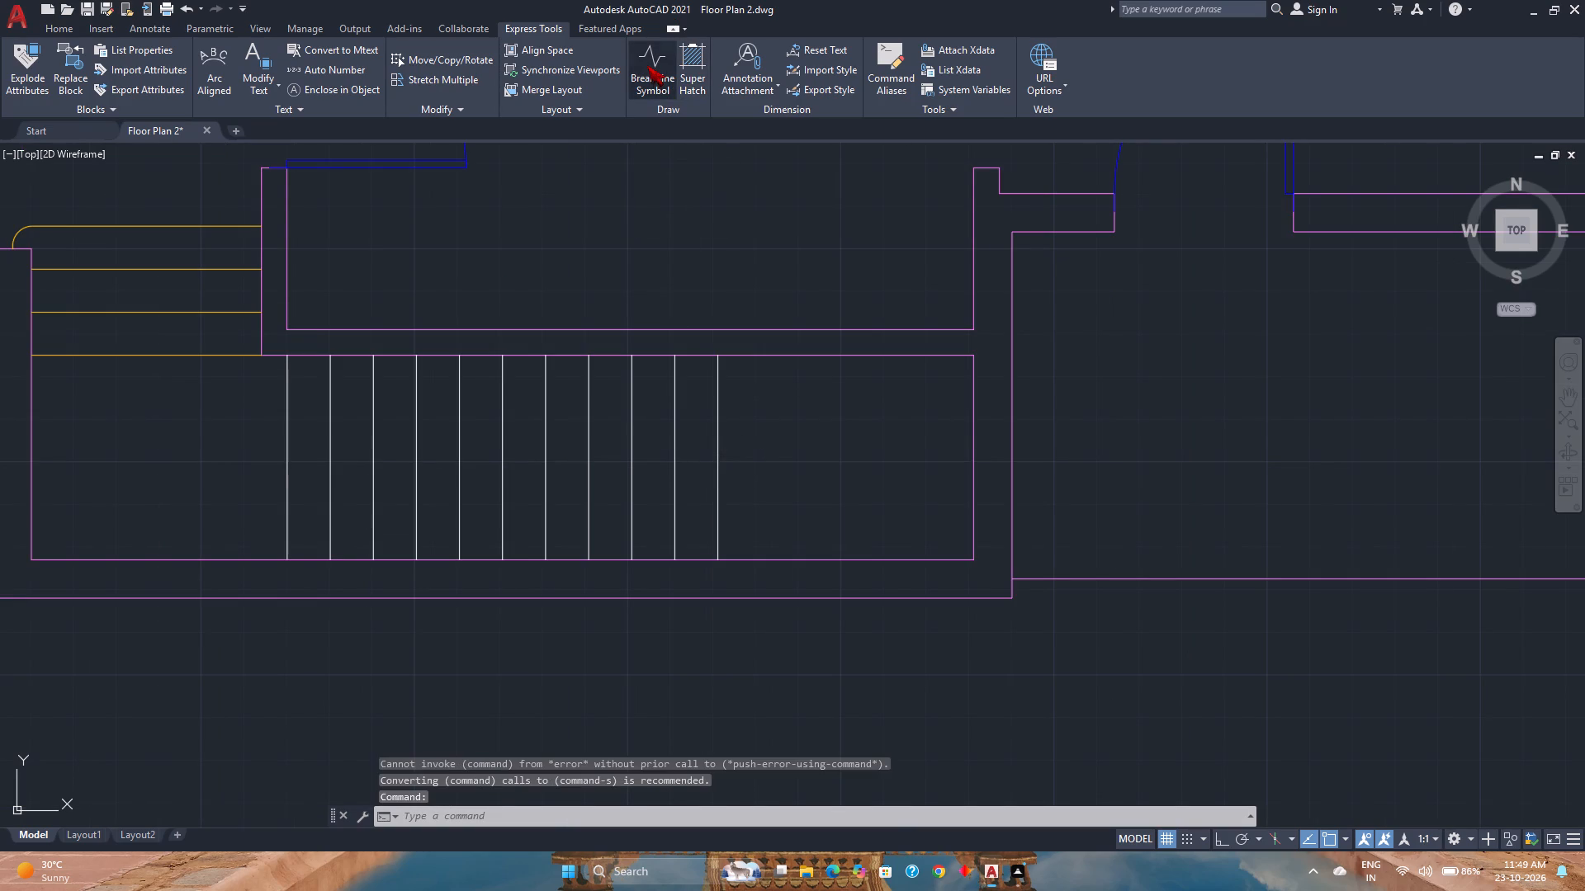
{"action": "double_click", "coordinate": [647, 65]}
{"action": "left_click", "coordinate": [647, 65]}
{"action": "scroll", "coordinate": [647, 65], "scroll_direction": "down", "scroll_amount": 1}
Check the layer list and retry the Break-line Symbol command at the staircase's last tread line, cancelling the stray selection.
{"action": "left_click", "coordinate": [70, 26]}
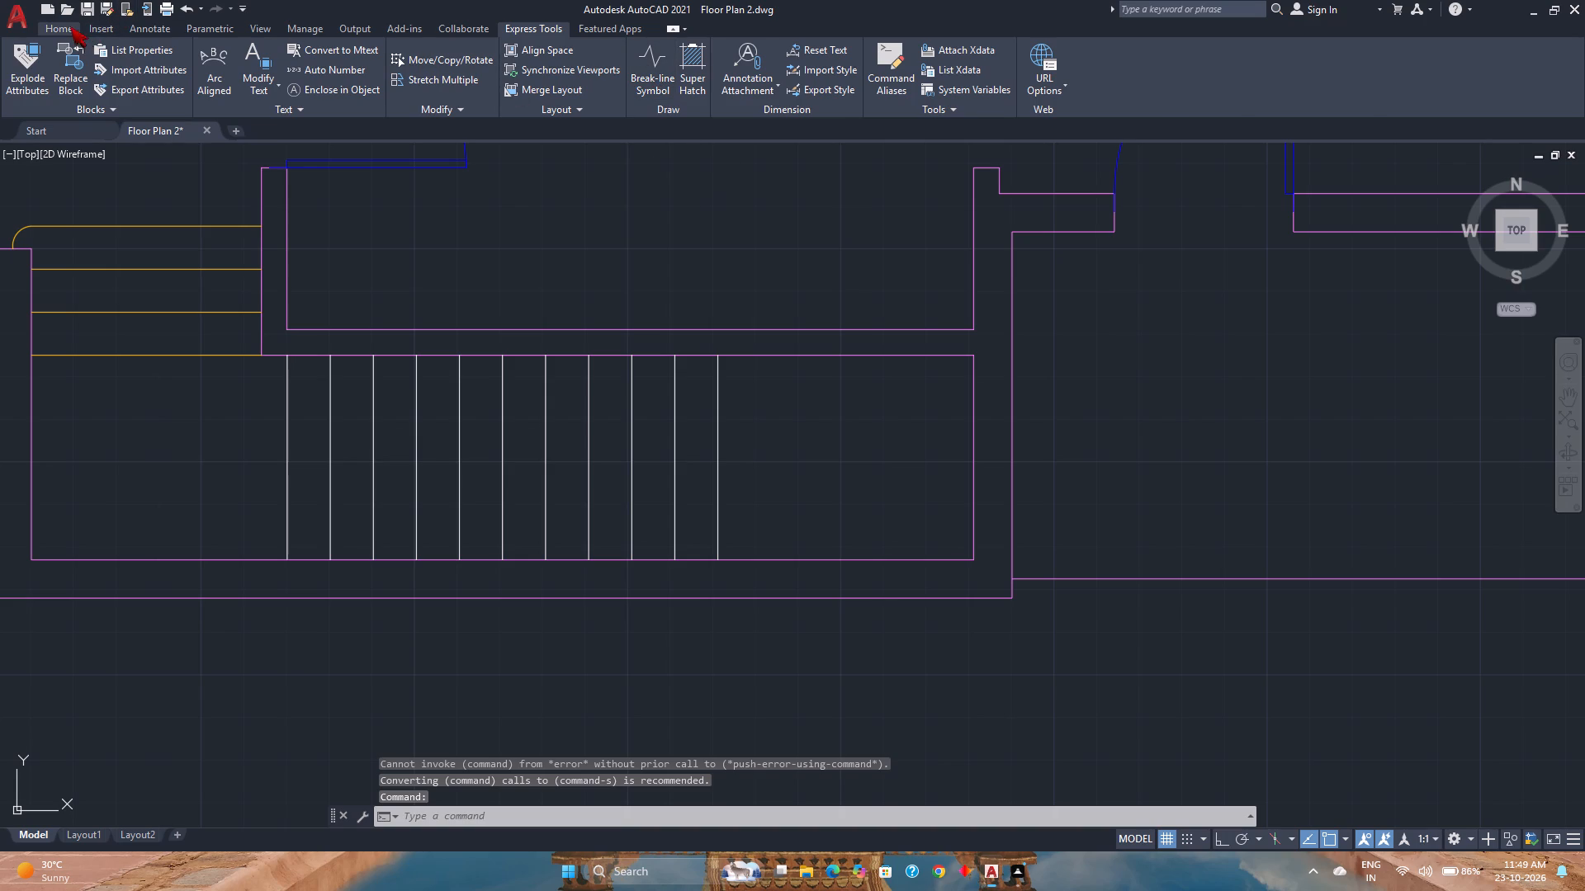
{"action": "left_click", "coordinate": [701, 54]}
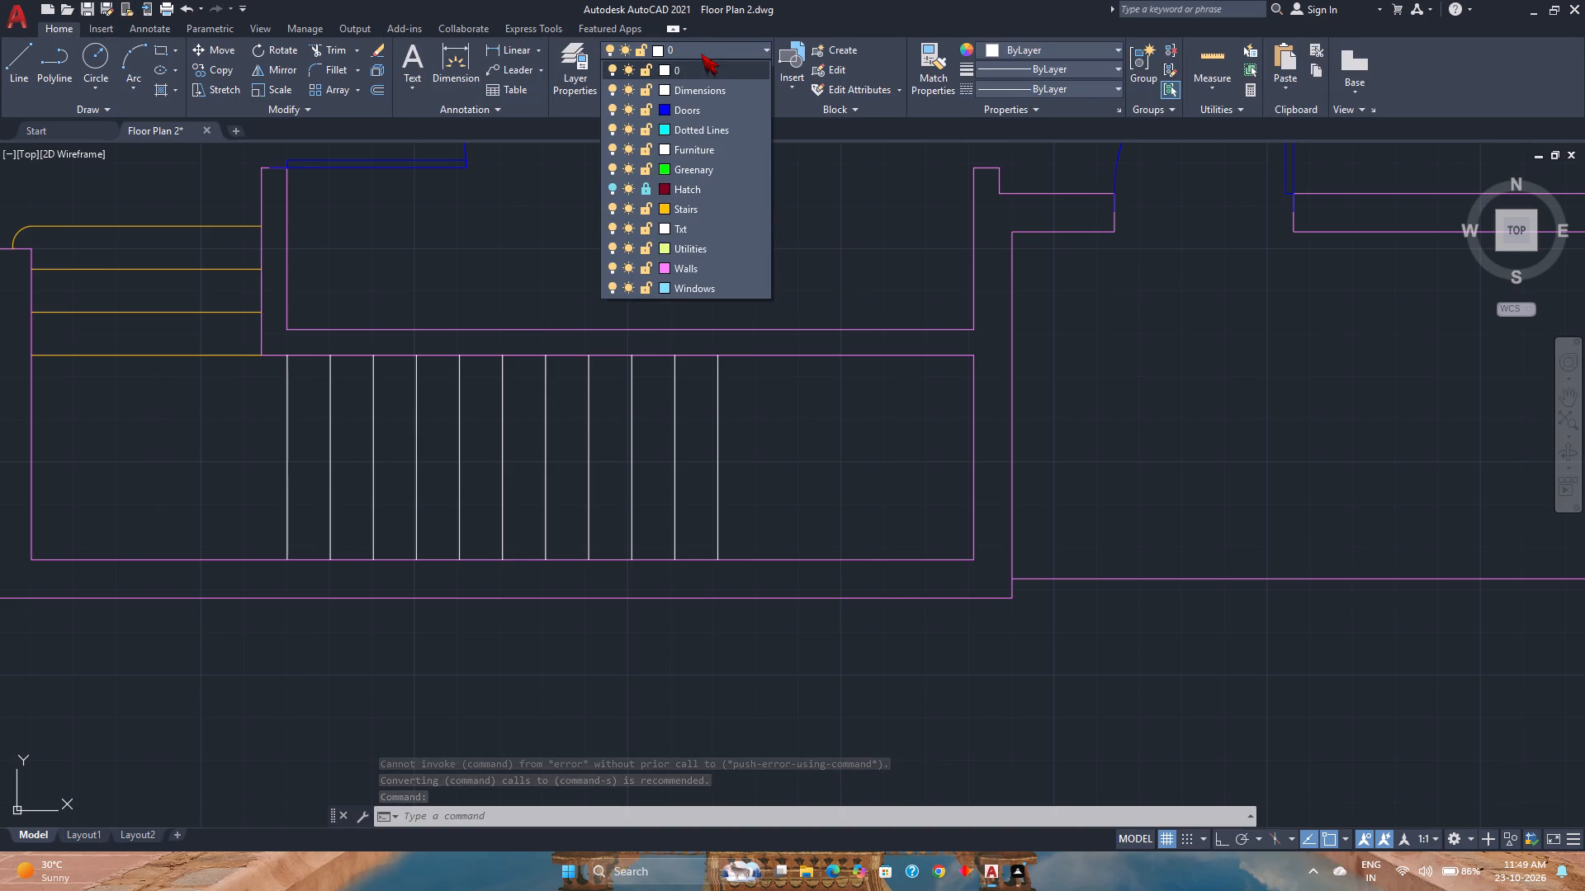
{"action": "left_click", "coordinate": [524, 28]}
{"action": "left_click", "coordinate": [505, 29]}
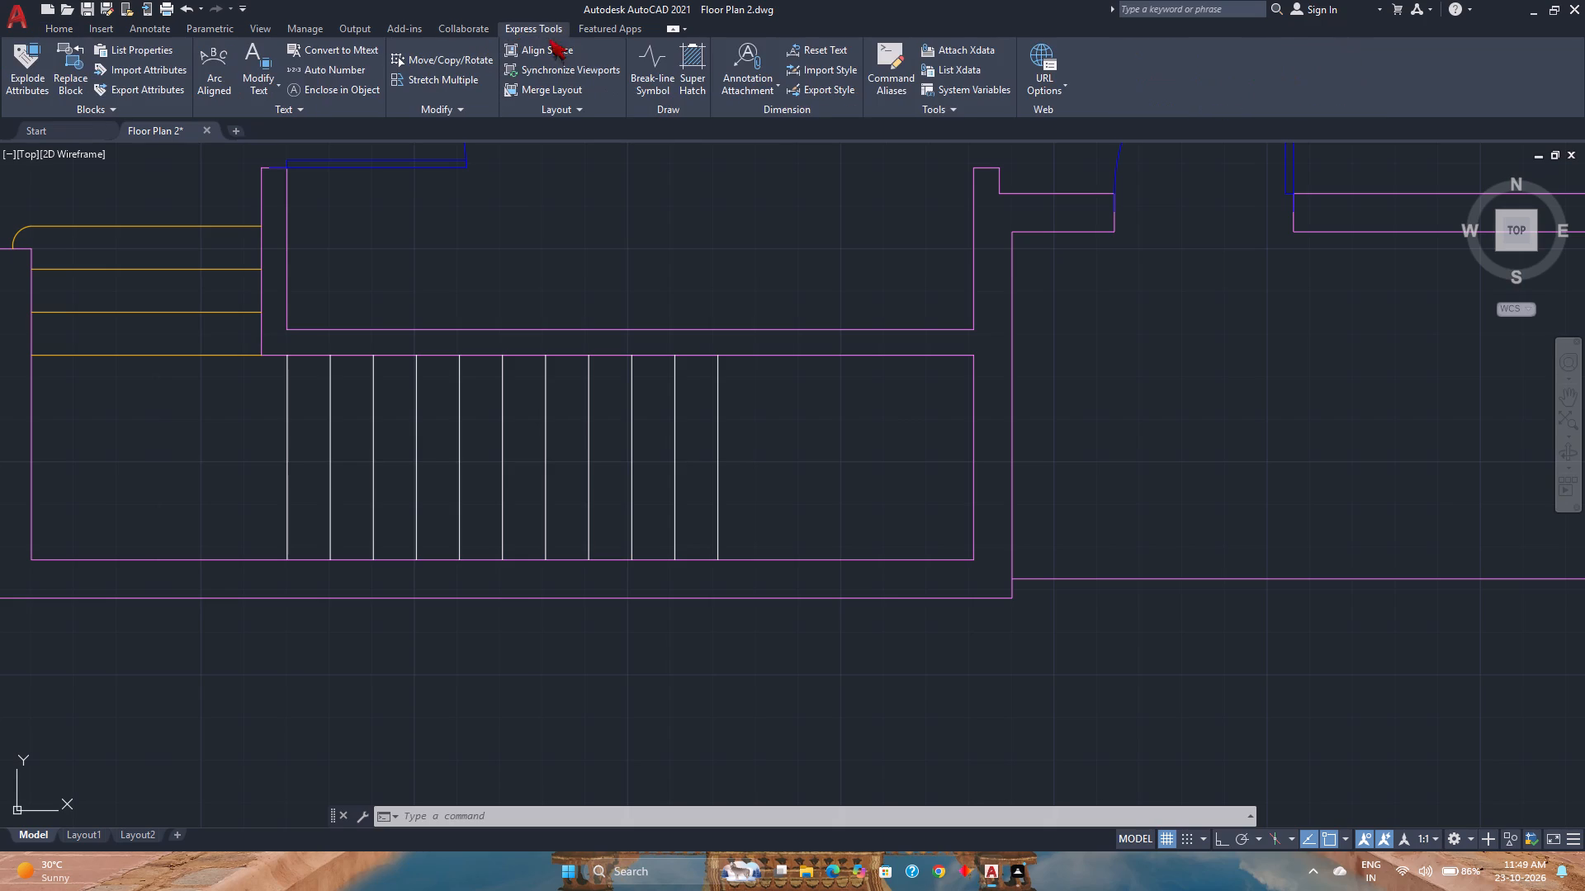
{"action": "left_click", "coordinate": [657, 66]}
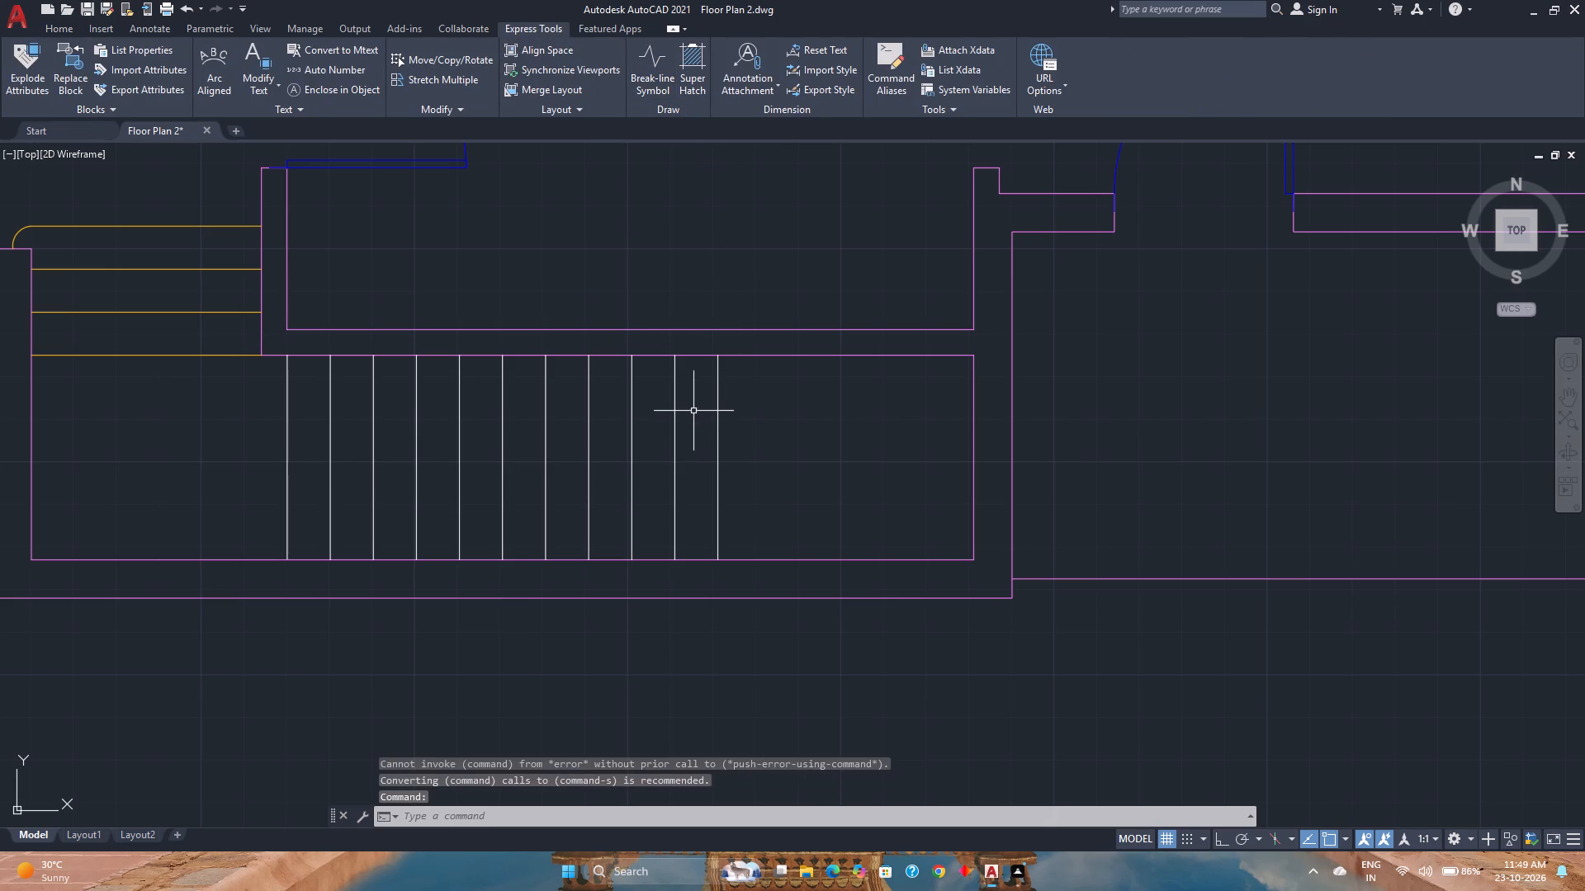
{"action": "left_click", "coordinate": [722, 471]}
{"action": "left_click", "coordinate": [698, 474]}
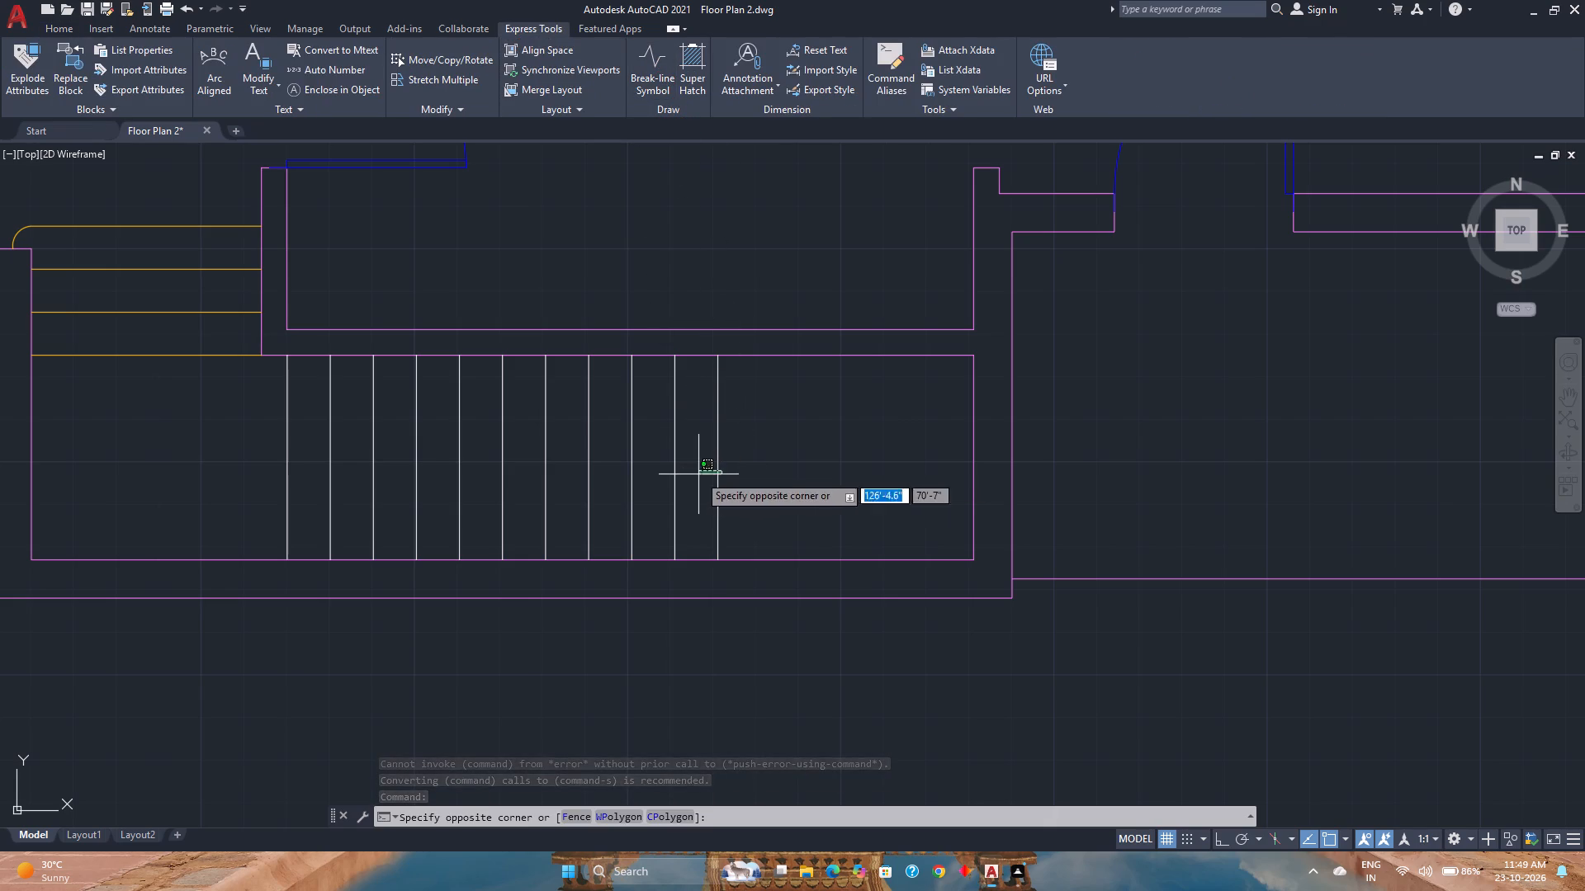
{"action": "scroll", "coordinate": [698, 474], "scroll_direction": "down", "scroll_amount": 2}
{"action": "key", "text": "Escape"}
Save the Floor Plan 2 drawing.
{"action": "scroll", "coordinate": [707, 467], "scroll_direction": "down", "scroll_amount": 2}
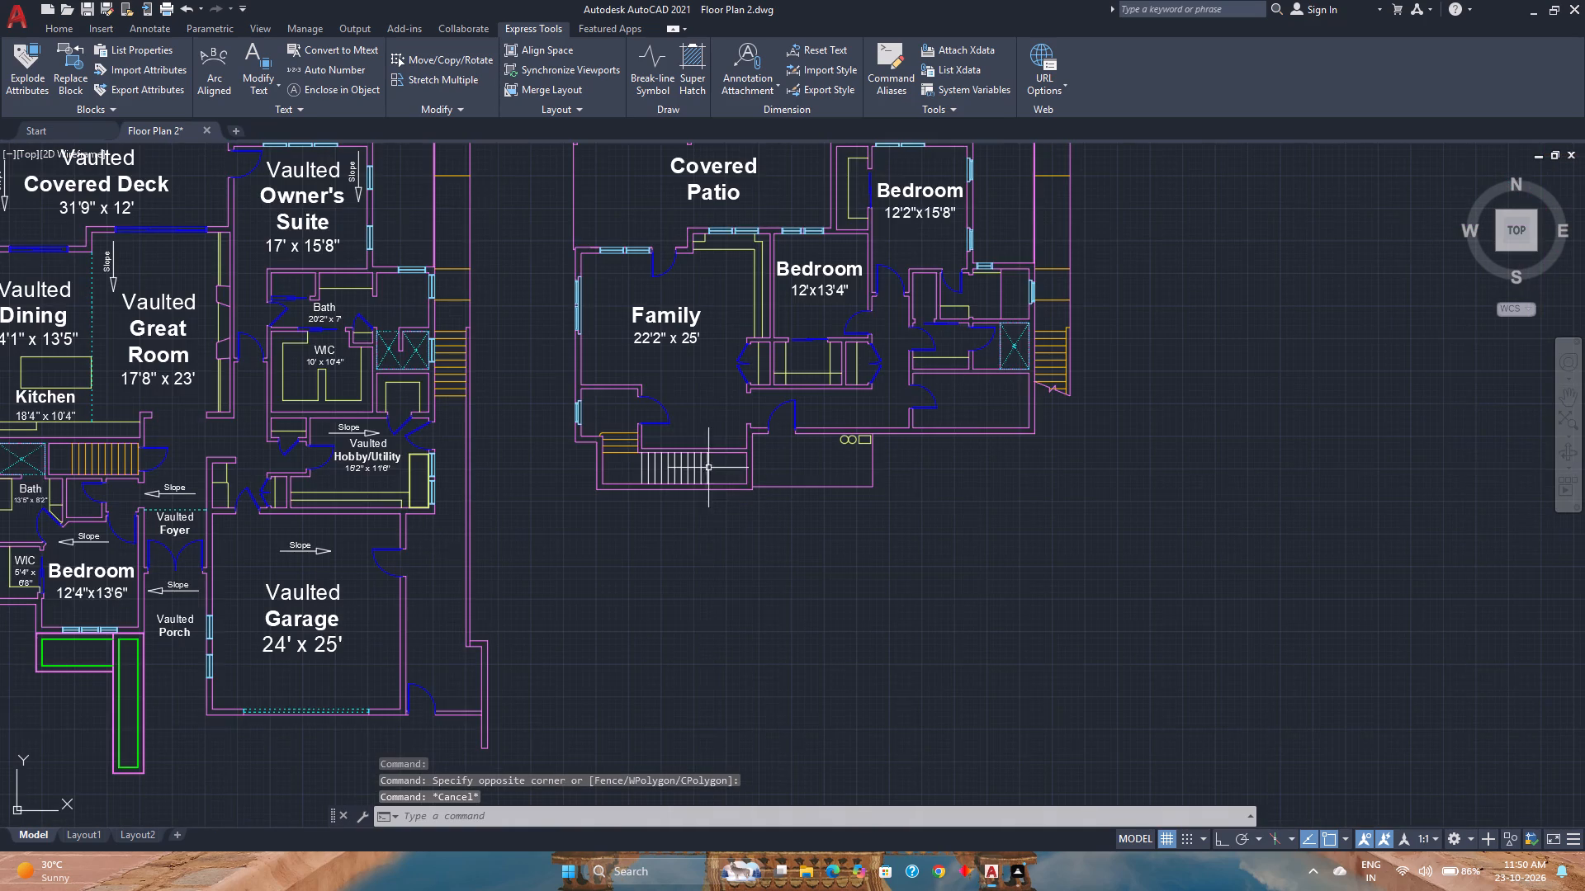
{"action": "middle_click_drag", "start_coordinate": [697, 545], "coordinate": [813, 665]}
{"action": "key", "text": "ctrl+s"}
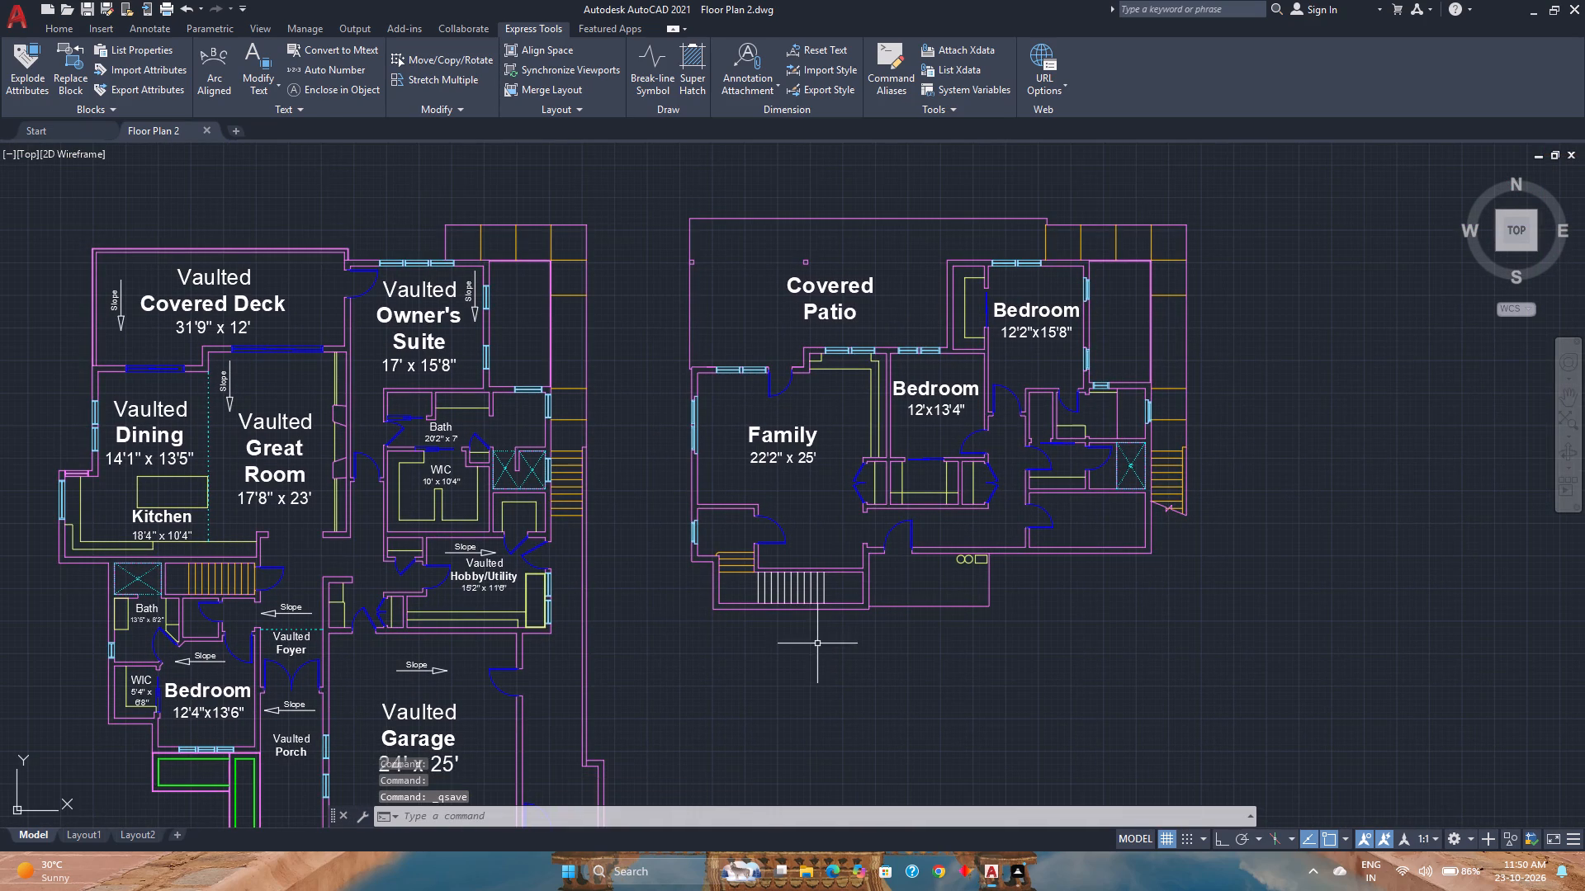
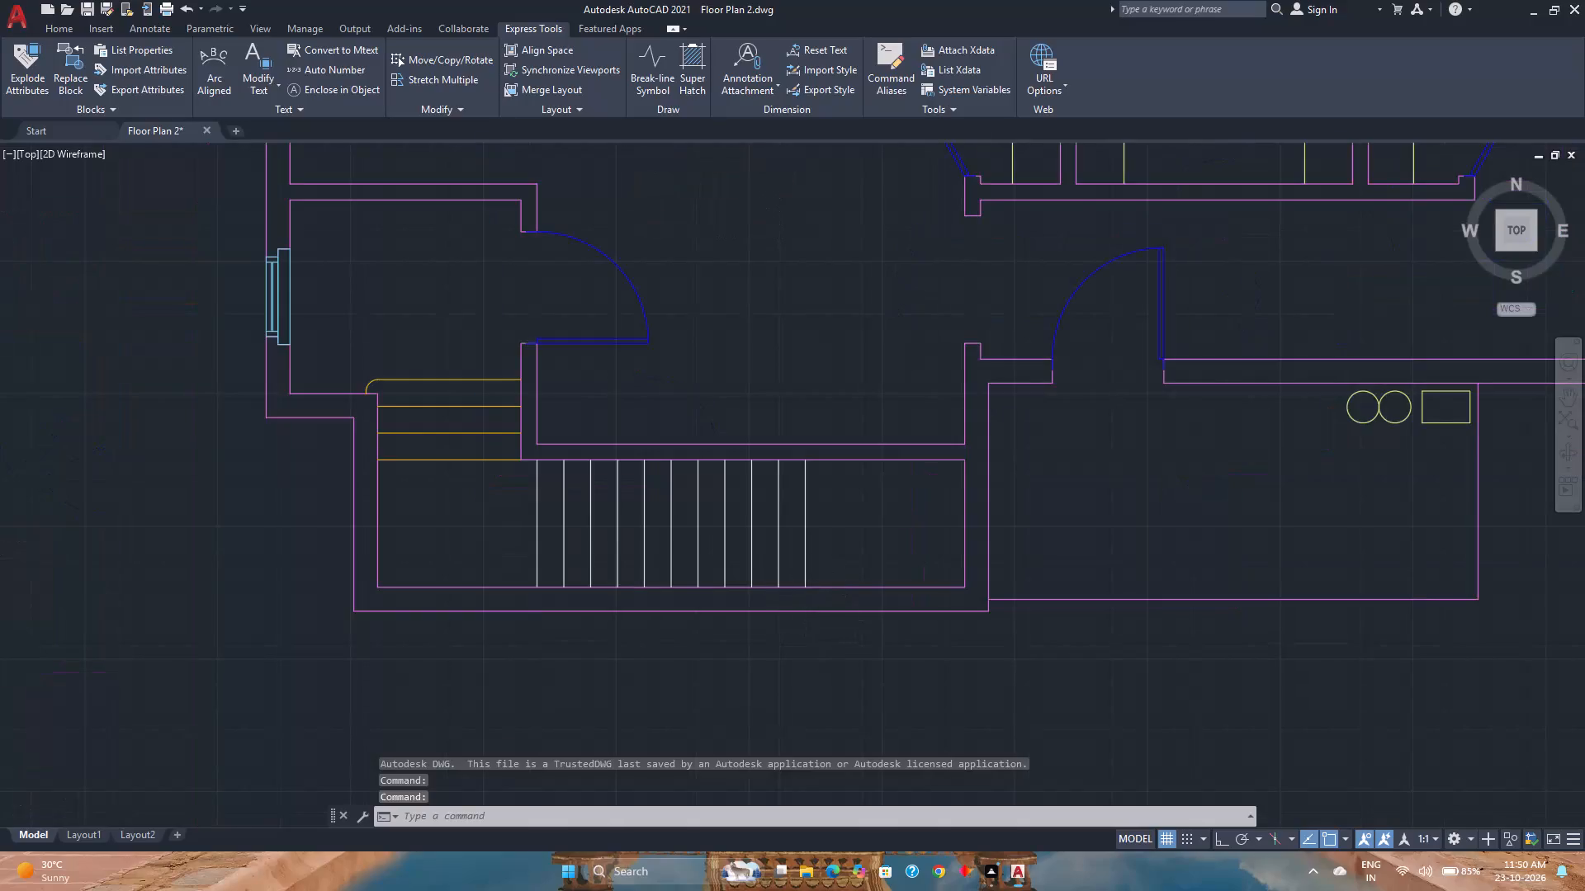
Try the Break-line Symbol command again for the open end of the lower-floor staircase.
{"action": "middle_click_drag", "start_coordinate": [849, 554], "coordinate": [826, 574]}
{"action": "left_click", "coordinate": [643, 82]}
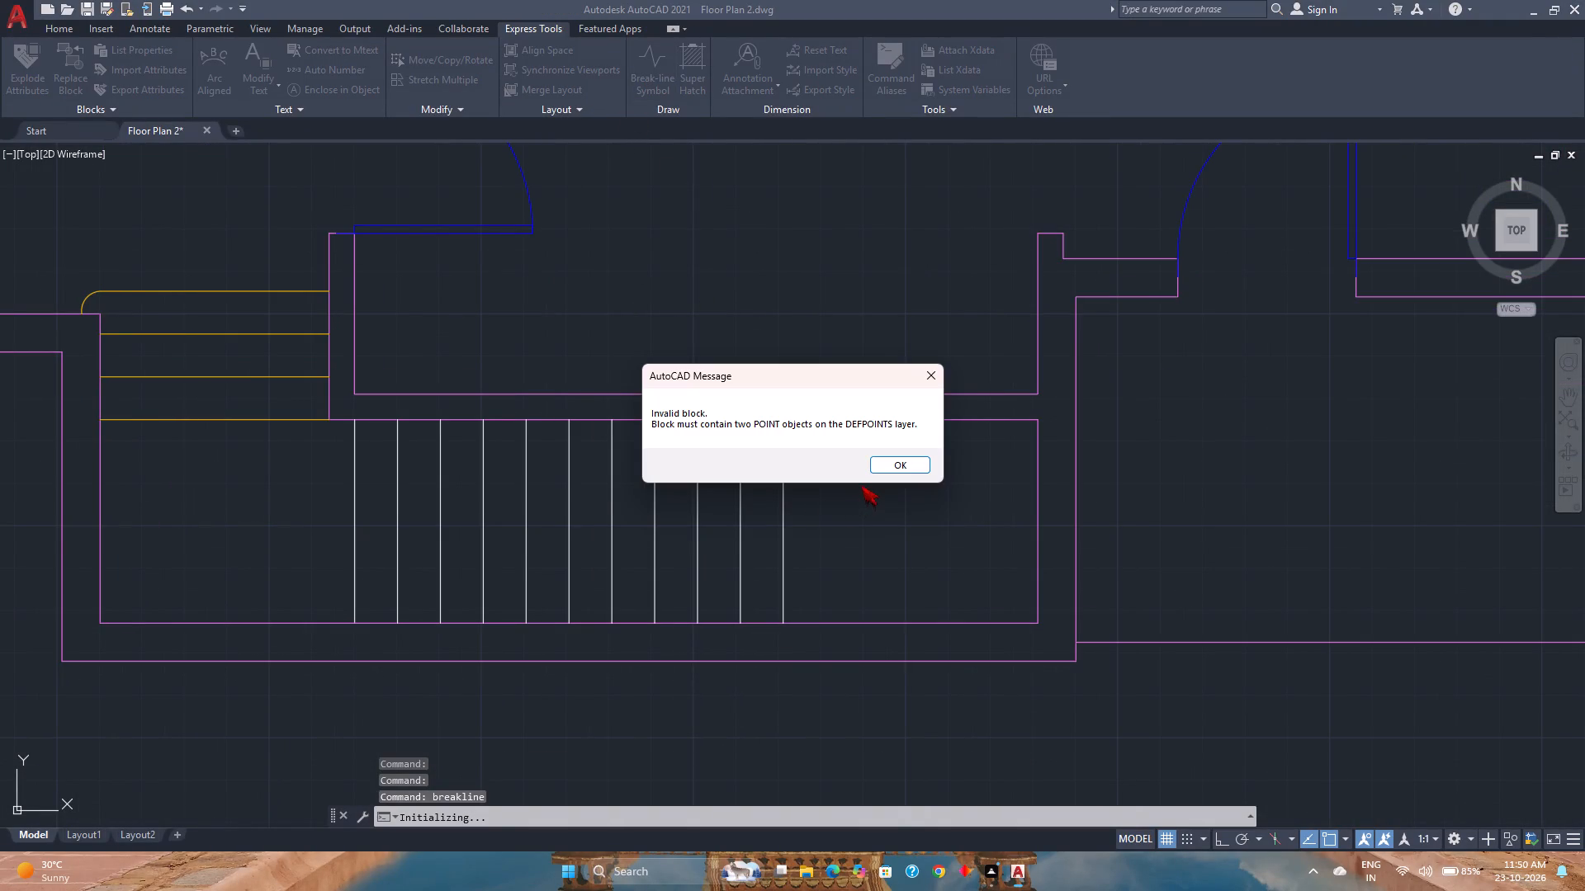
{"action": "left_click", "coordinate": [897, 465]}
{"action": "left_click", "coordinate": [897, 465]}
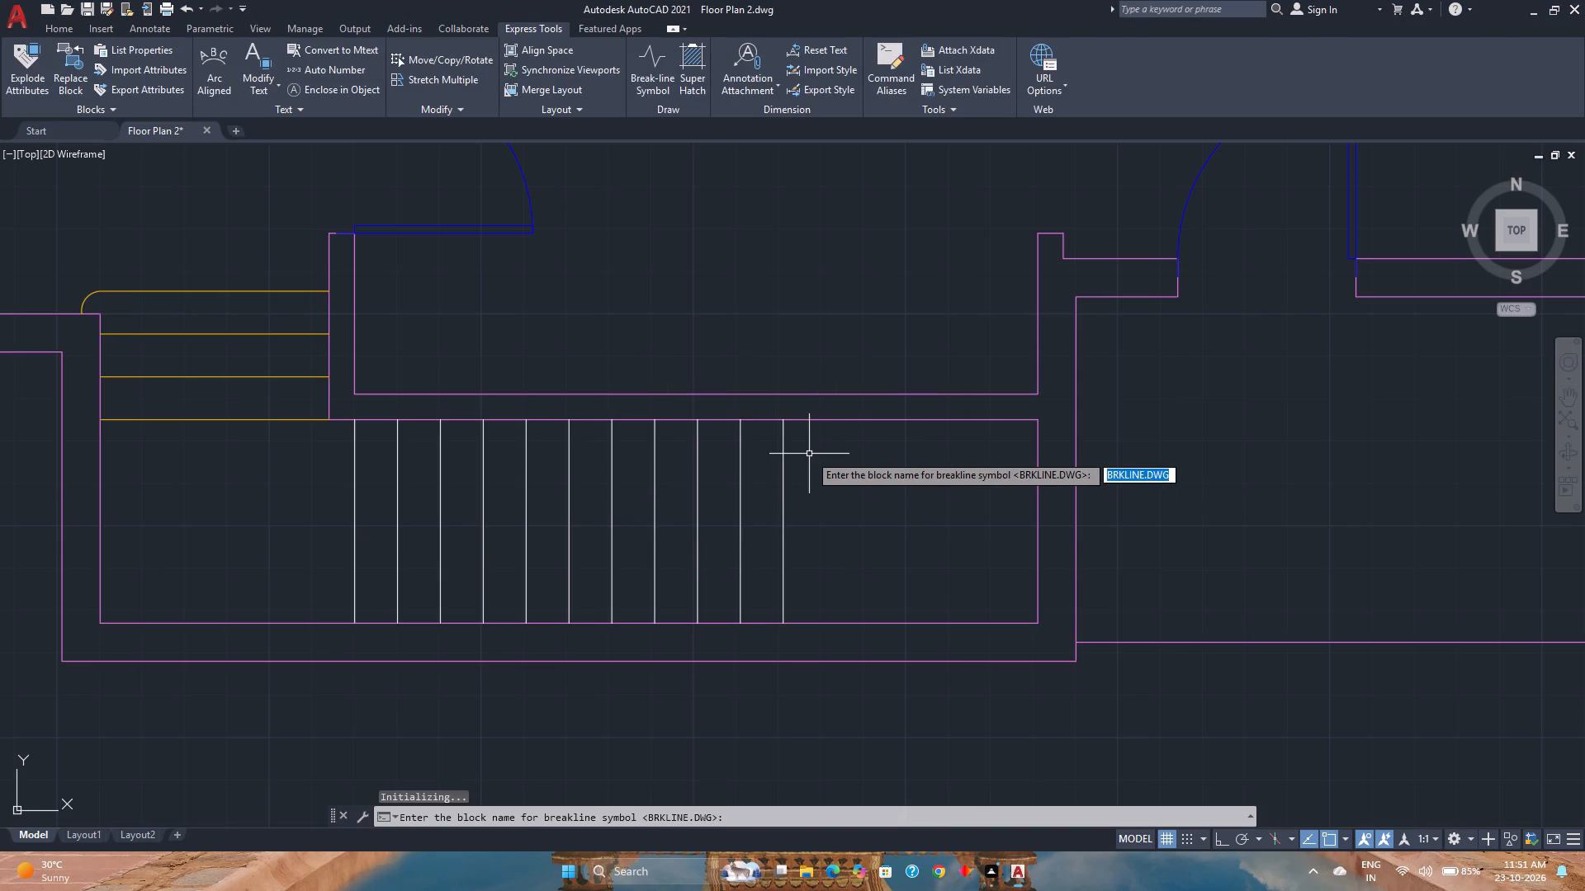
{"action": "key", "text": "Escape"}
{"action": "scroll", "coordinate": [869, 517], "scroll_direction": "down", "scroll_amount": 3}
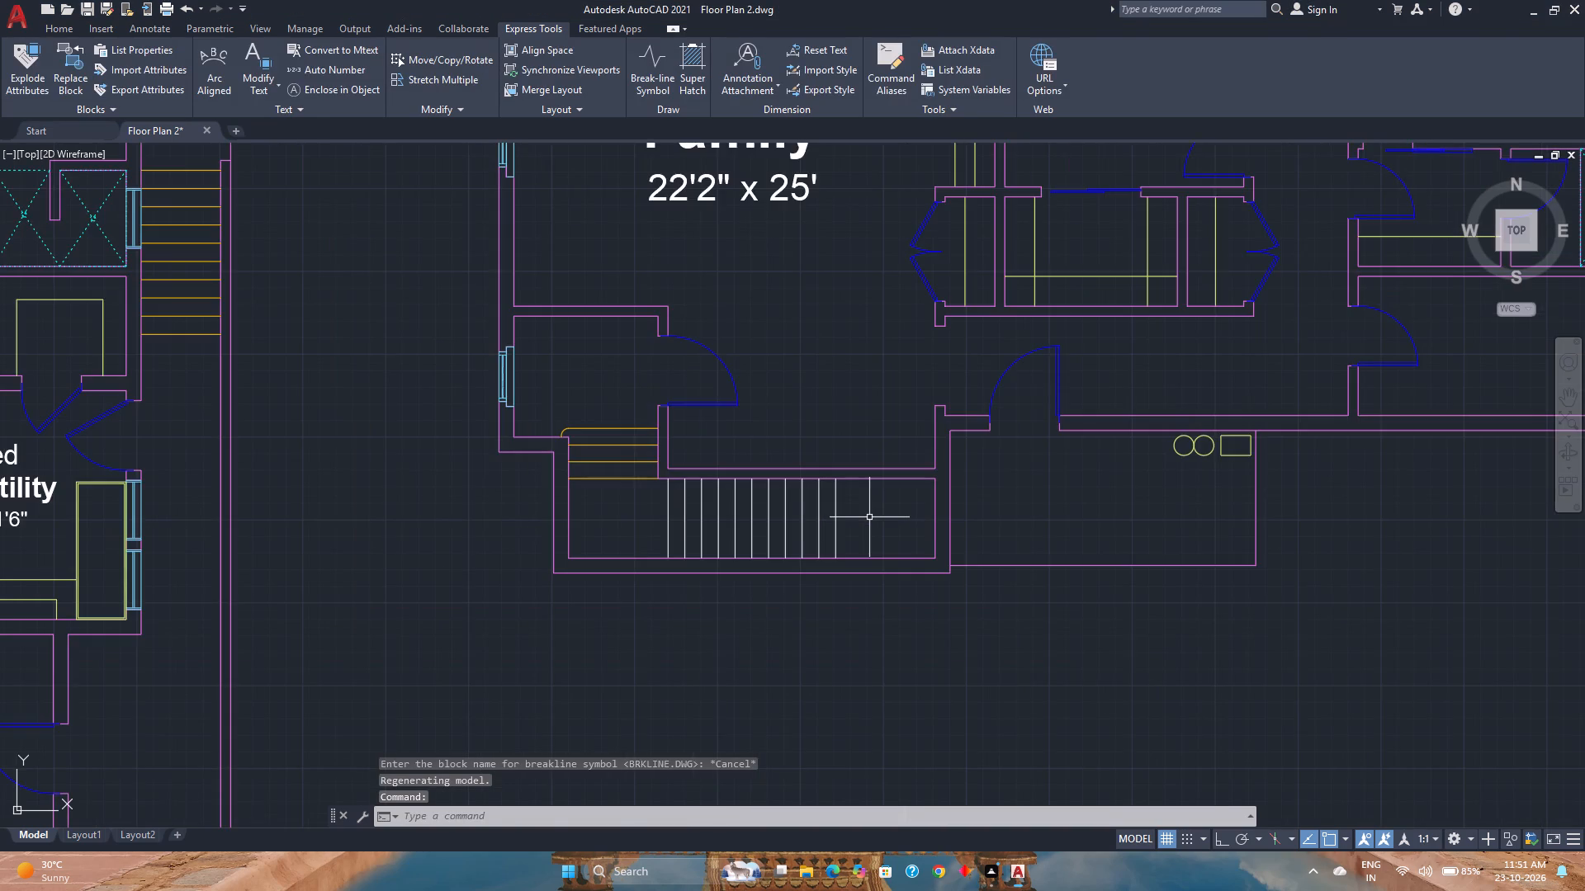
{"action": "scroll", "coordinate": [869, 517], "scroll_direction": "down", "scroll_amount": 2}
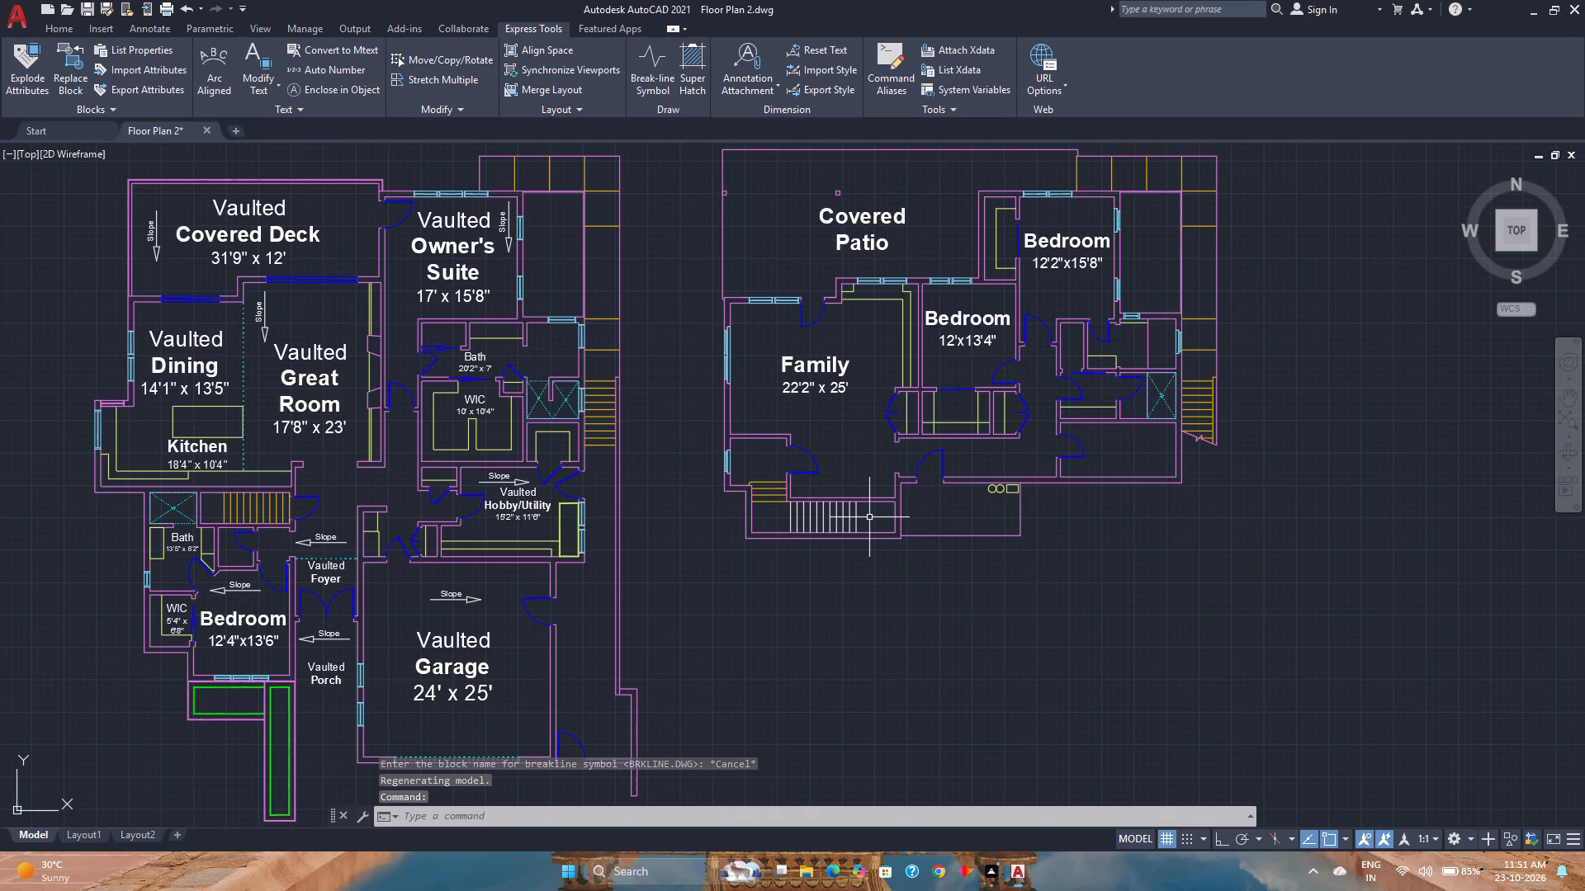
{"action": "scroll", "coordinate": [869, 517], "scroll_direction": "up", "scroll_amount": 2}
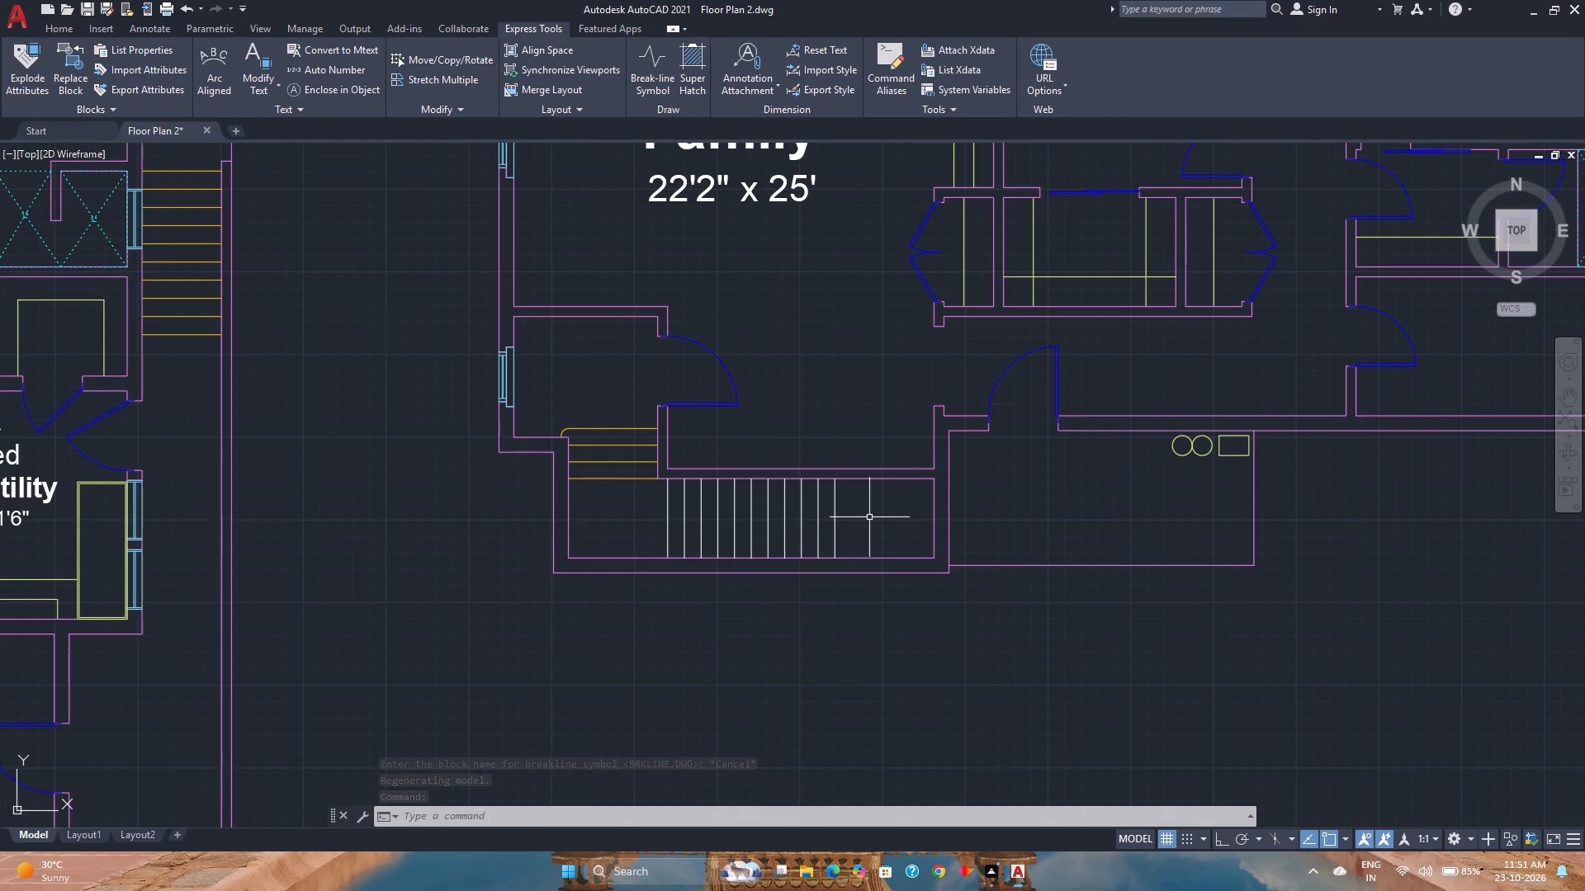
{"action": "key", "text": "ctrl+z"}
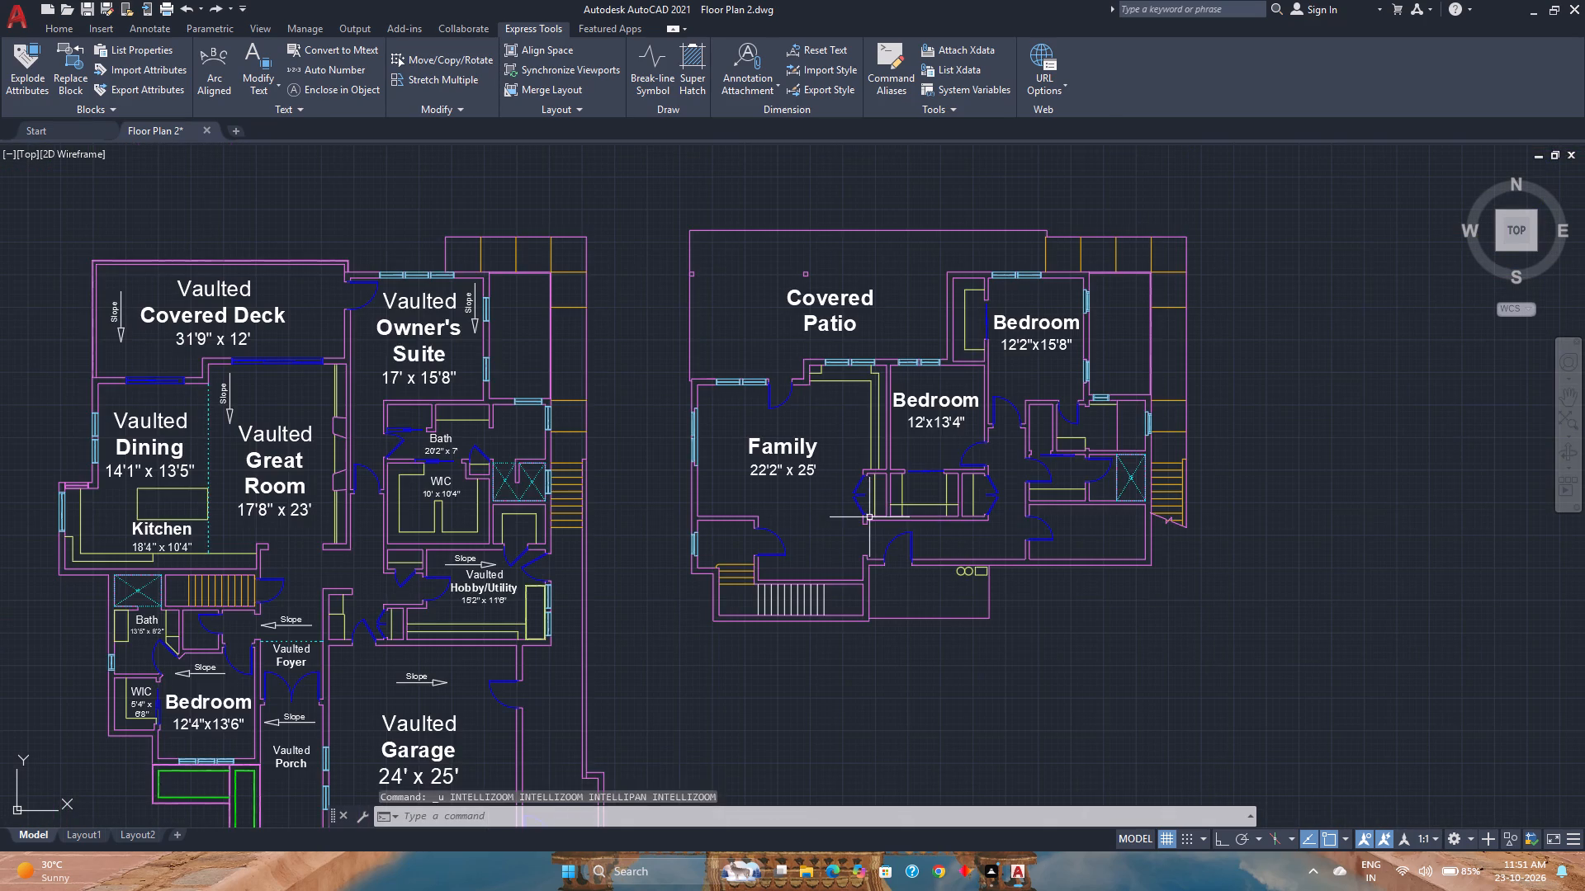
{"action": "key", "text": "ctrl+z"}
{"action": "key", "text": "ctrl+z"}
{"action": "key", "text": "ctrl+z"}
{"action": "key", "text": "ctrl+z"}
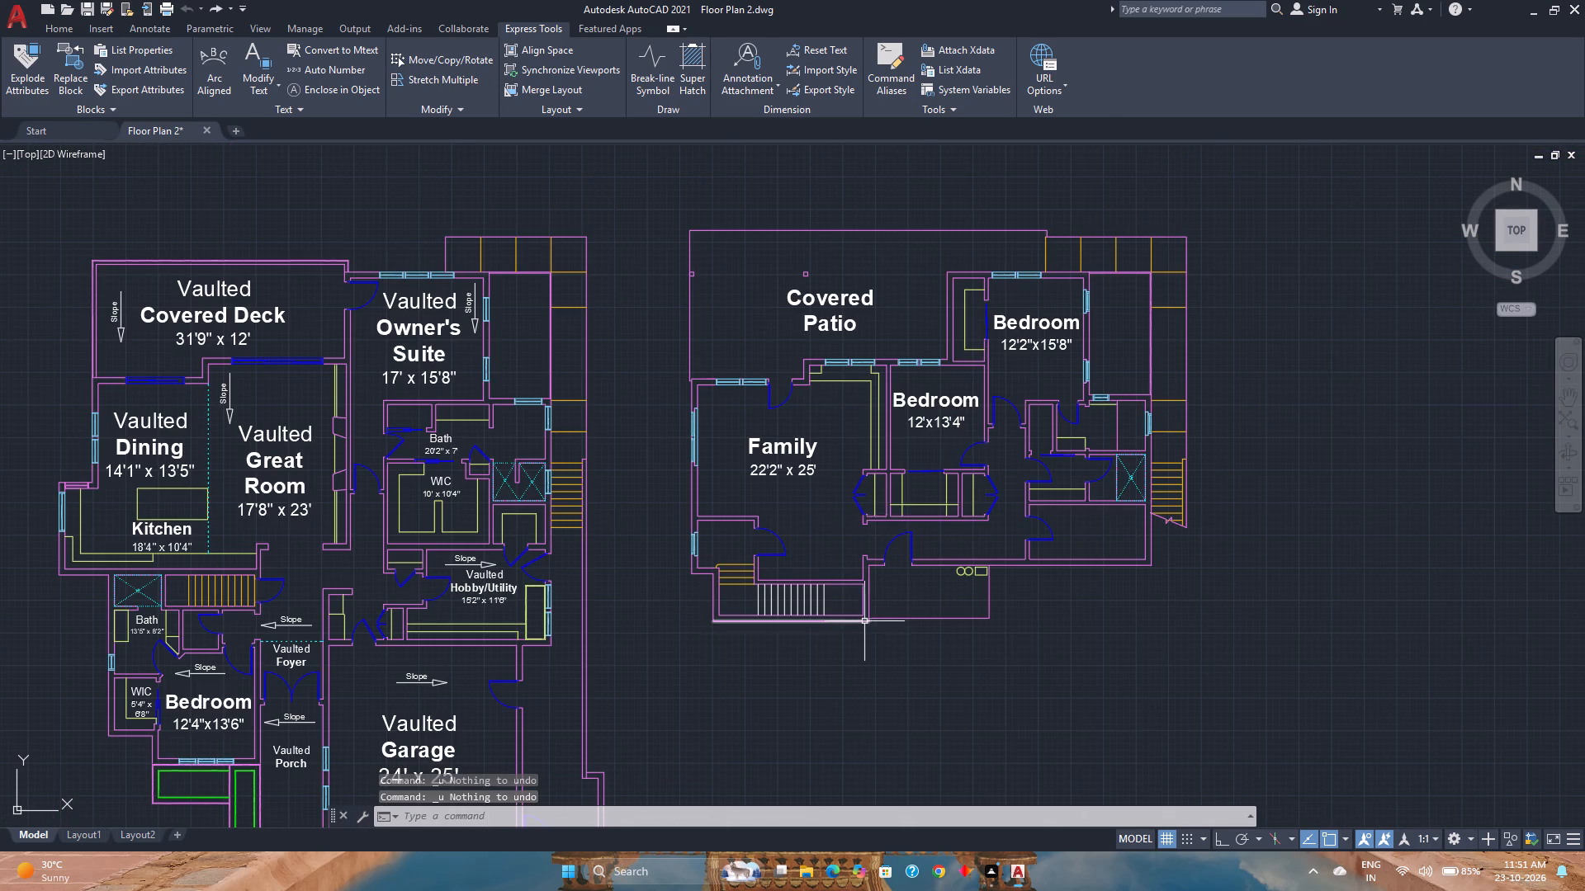
Move the vertical tread lines of the lower-floor staircase below the Family room to the Stairs layer.
{"action": "scroll", "coordinate": [851, 621], "scroll_direction": "up", "scroll_amount": 2}
{"action": "left_click", "coordinate": [804, 595]}
{"action": "left_click", "coordinate": [610, 588]}
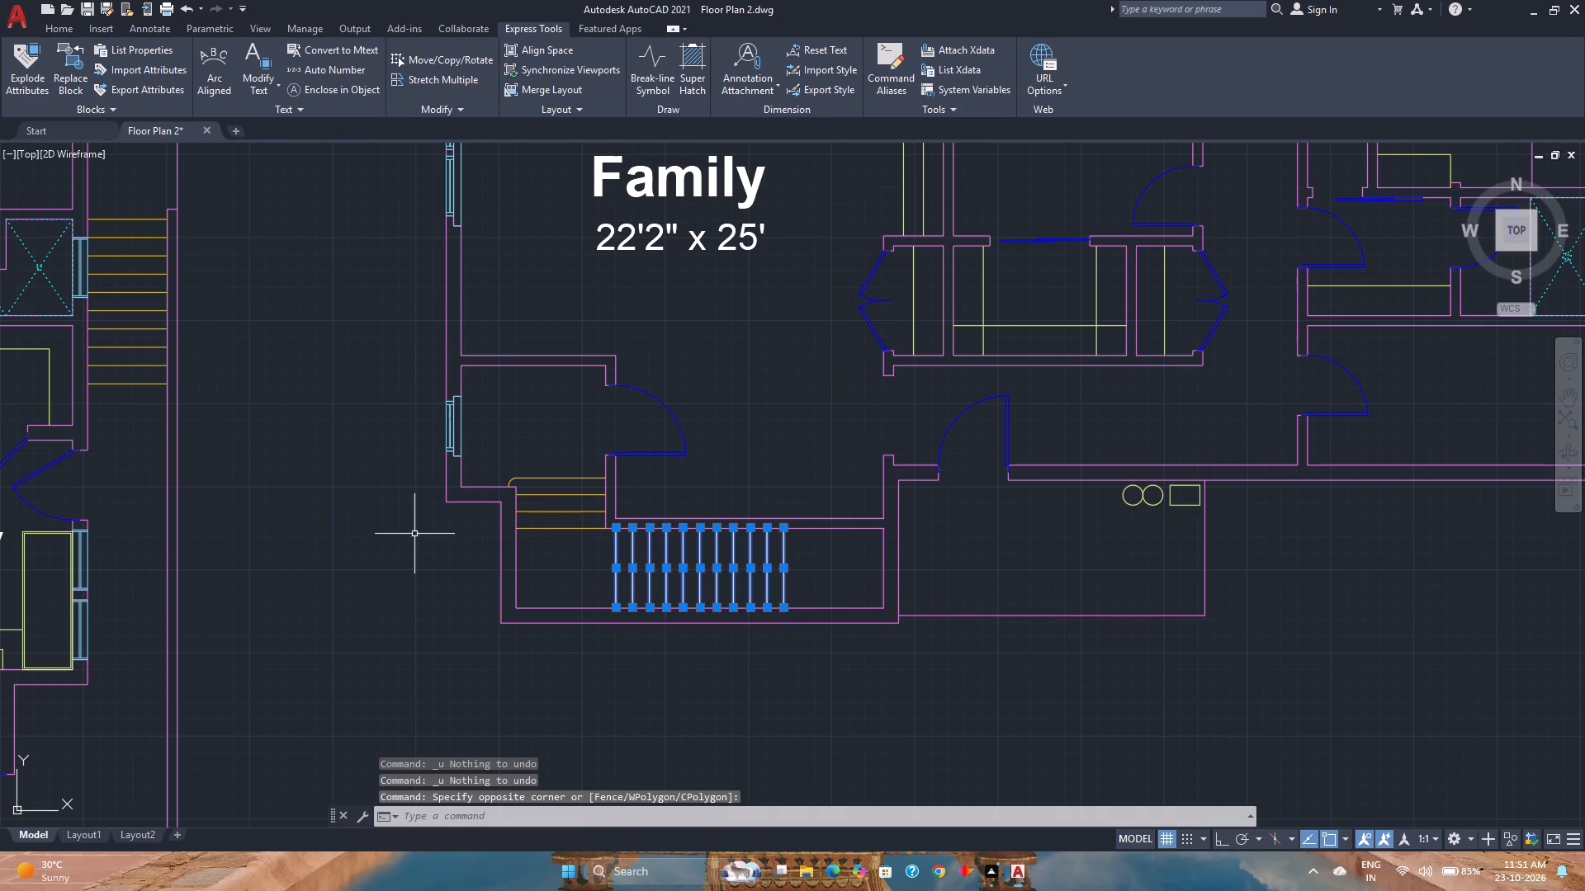
{"action": "left_click", "coordinate": [53, 34]}
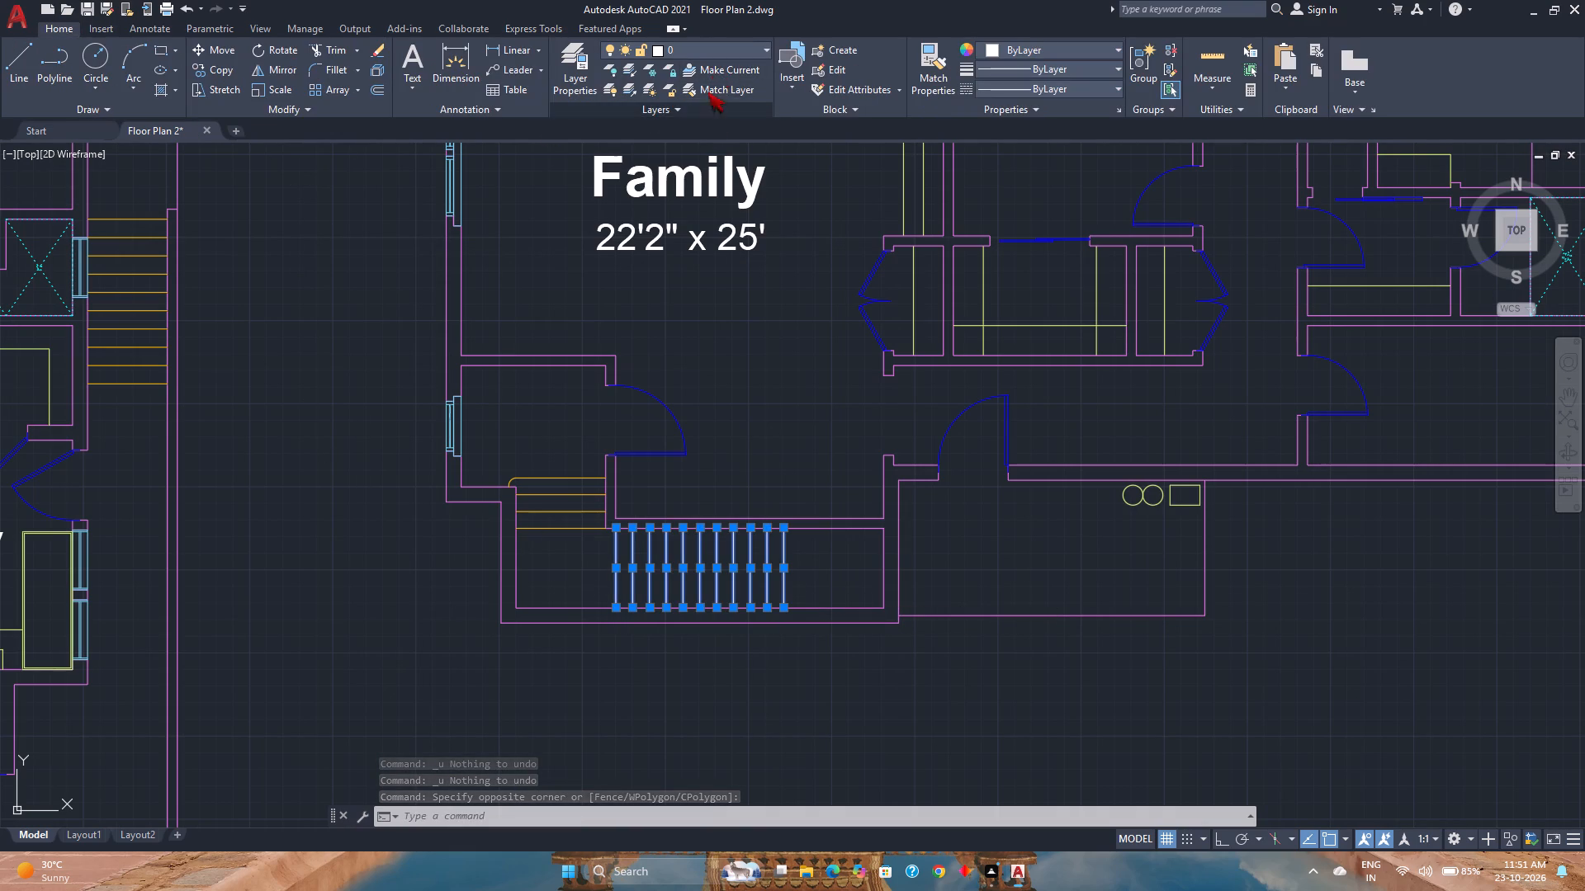
{"action": "left_click", "coordinate": [716, 45]}
{"action": "left_click", "coordinate": [716, 46]}
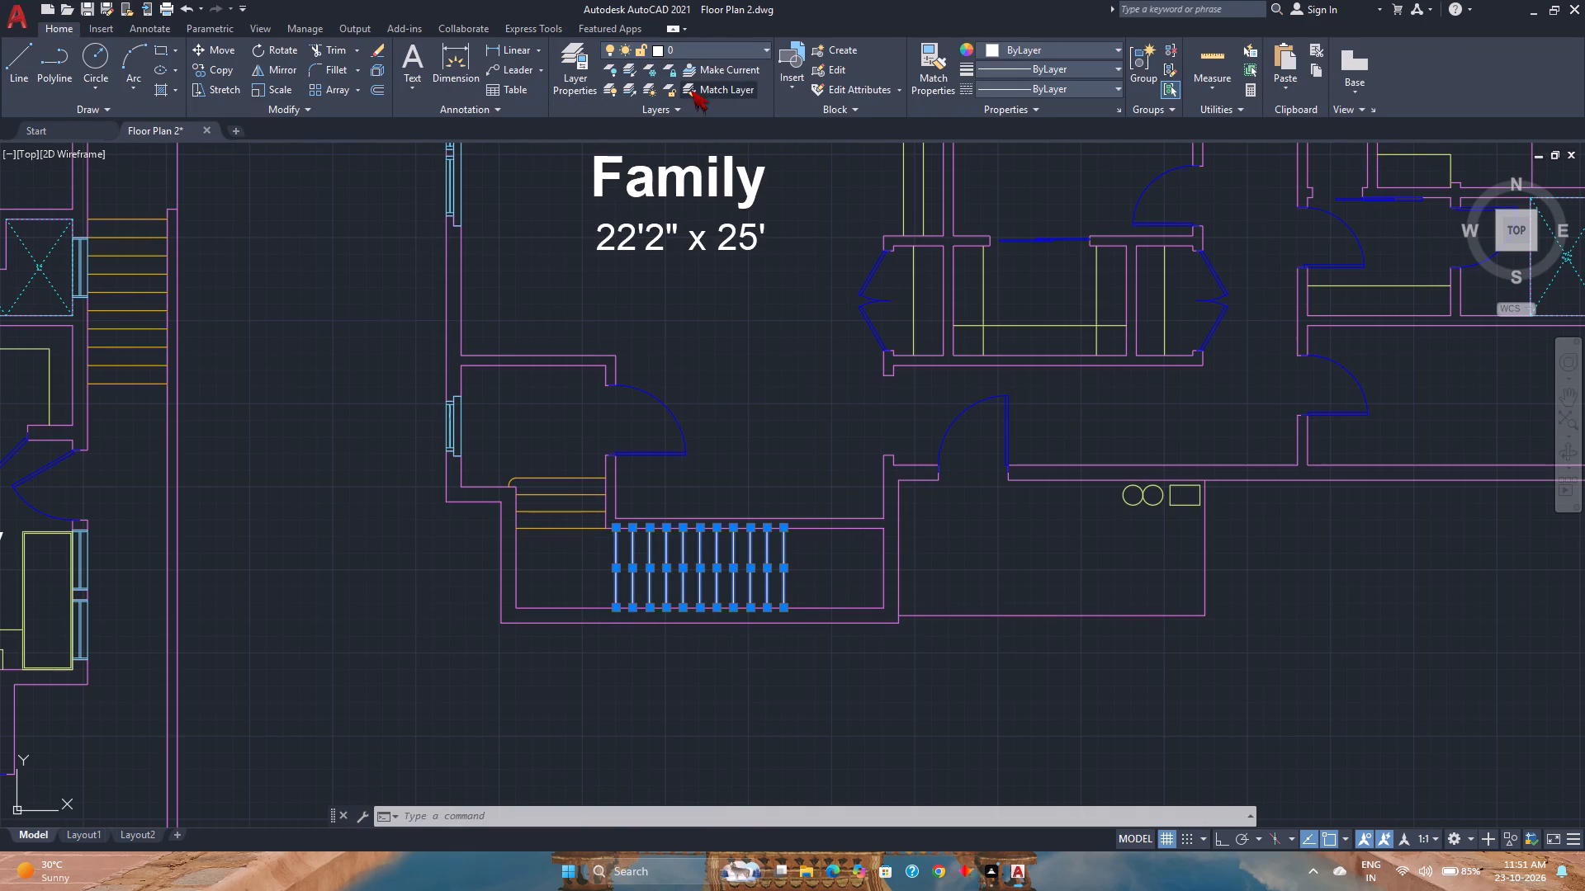
{"action": "left_click", "coordinate": [695, 52]}
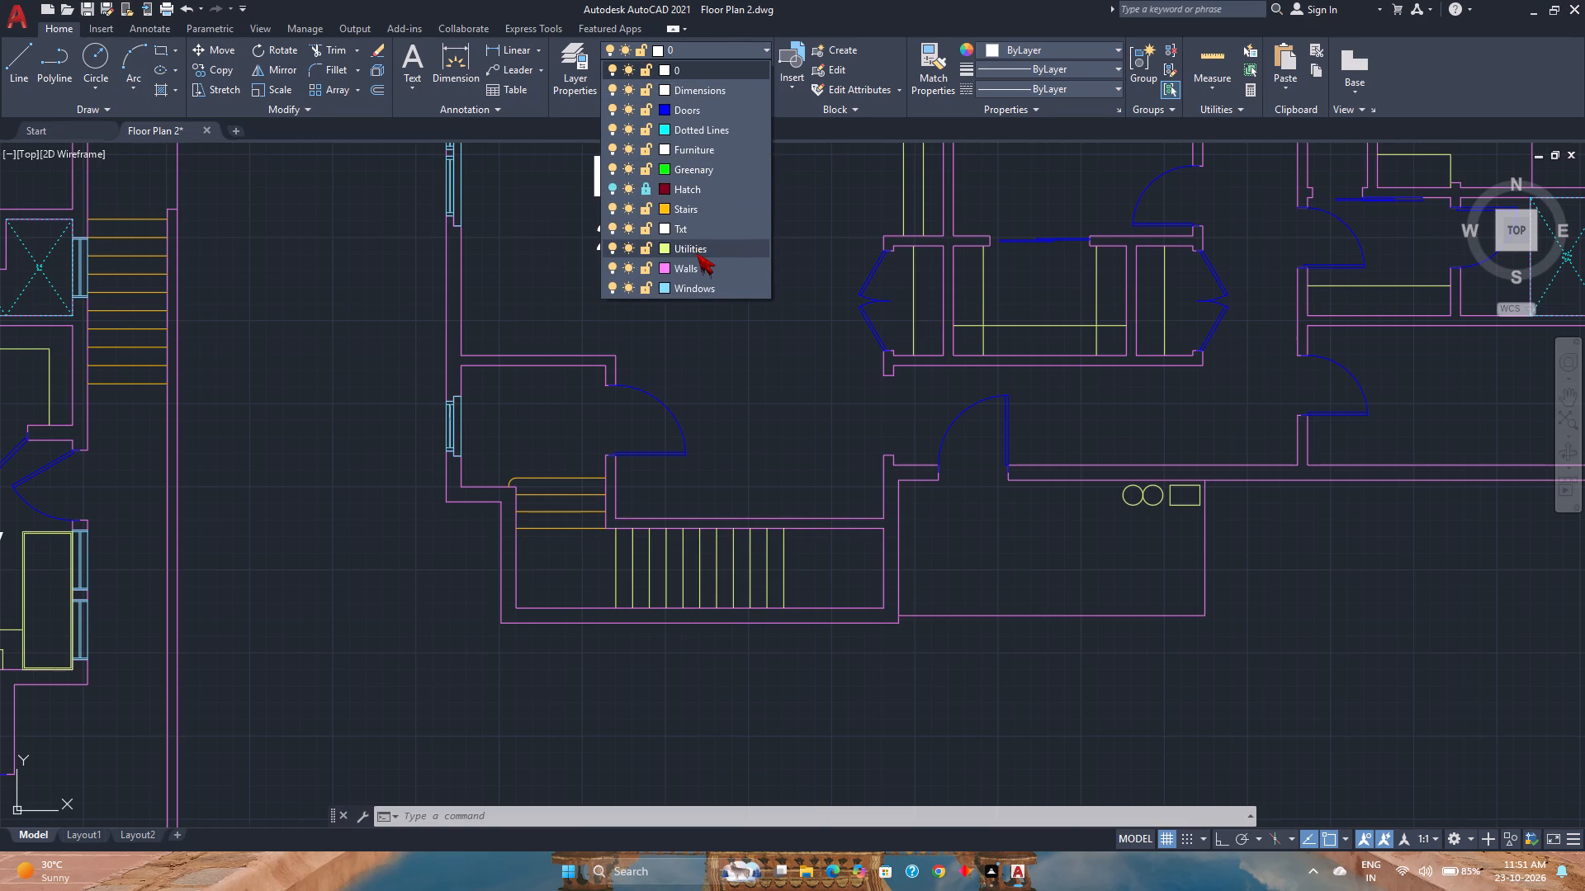
{"action": "left_click", "coordinate": [707, 214]}
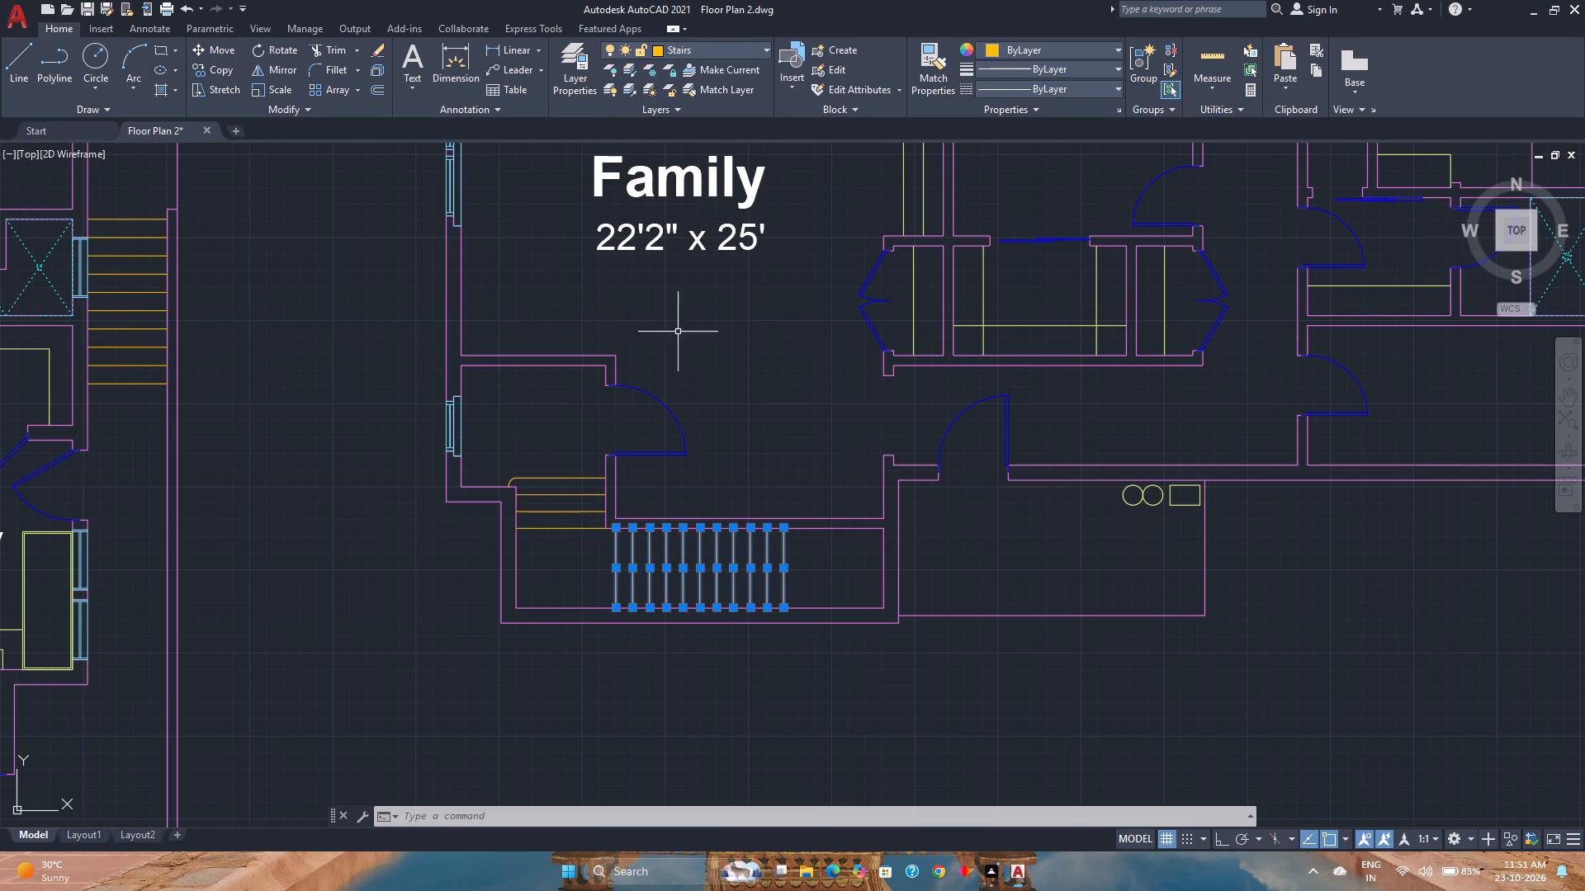
{"action": "key", "text": "Escape"}
Turn on the Hatch layer to display the wall hatching in both floor plans.
{"action": "scroll", "coordinate": [584, 474], "scroll_direction": "down", "scroll_amount": 1}
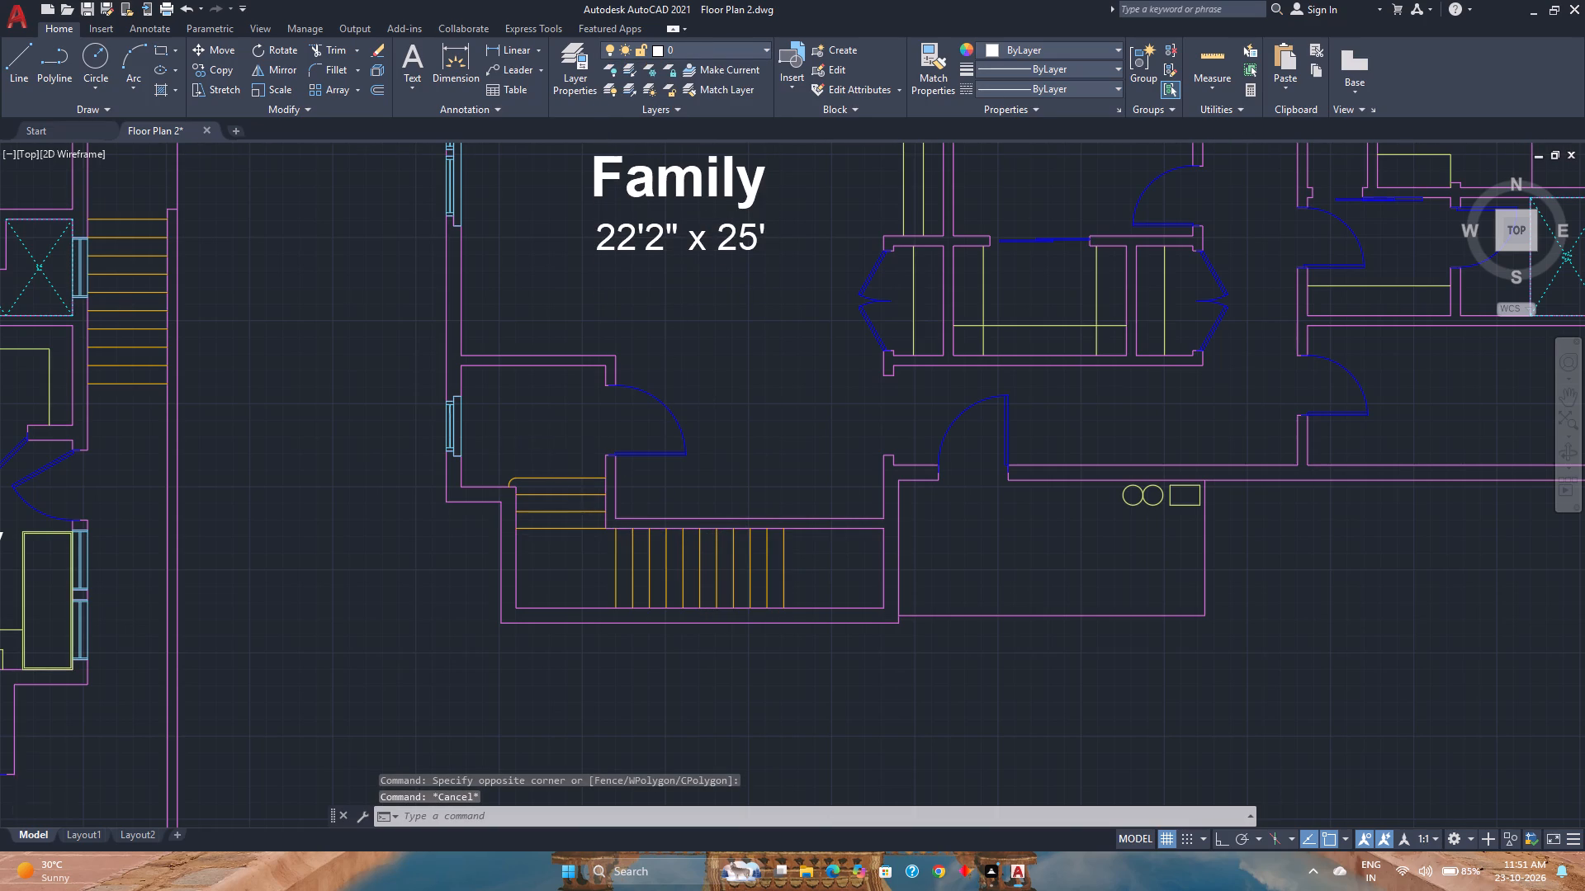
{"action": "scroll", "coordinate": [584, 474], "scroll_direction": "down", "scroll_amount": 2}
{"action": "scroll", "coordinate": [466, 540], "scroll_direction": "up", "scroll_amount": 1}
{"action": "middle_click_drag", "start_coordinate": [467, 540], "coordinate": [652, 573]}
{"action": "scroll", "coordinate": [652, 573], "scroll_direction": "up", "scroll_amount": 1}
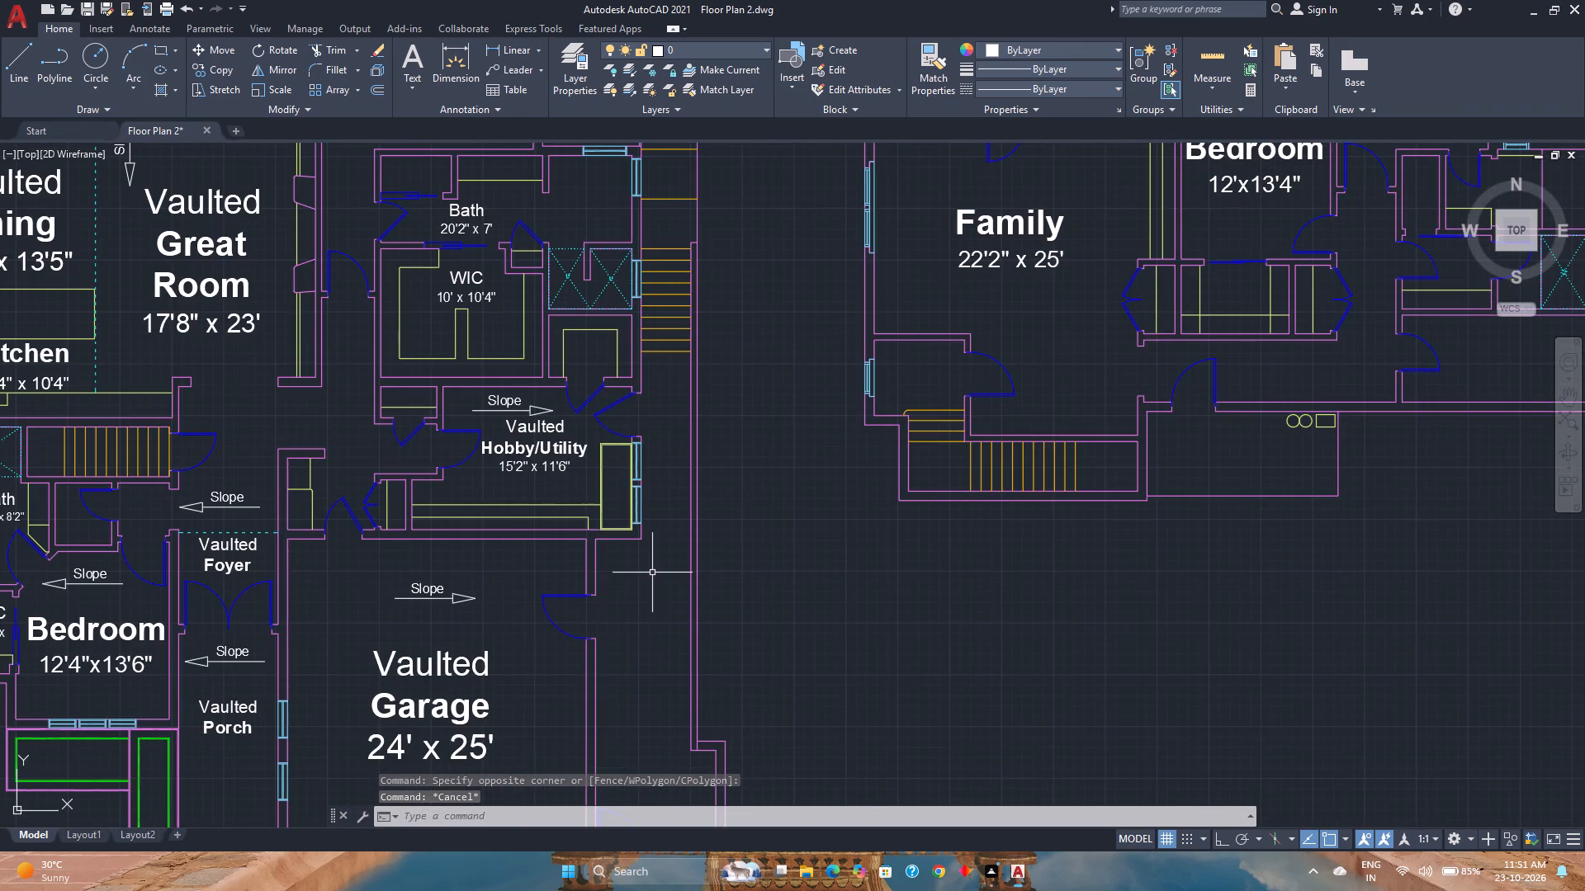
{"action": "left_click", "coordinate": [733, 50]}
{"action": "left_click", "coordinate": [800, 530]}
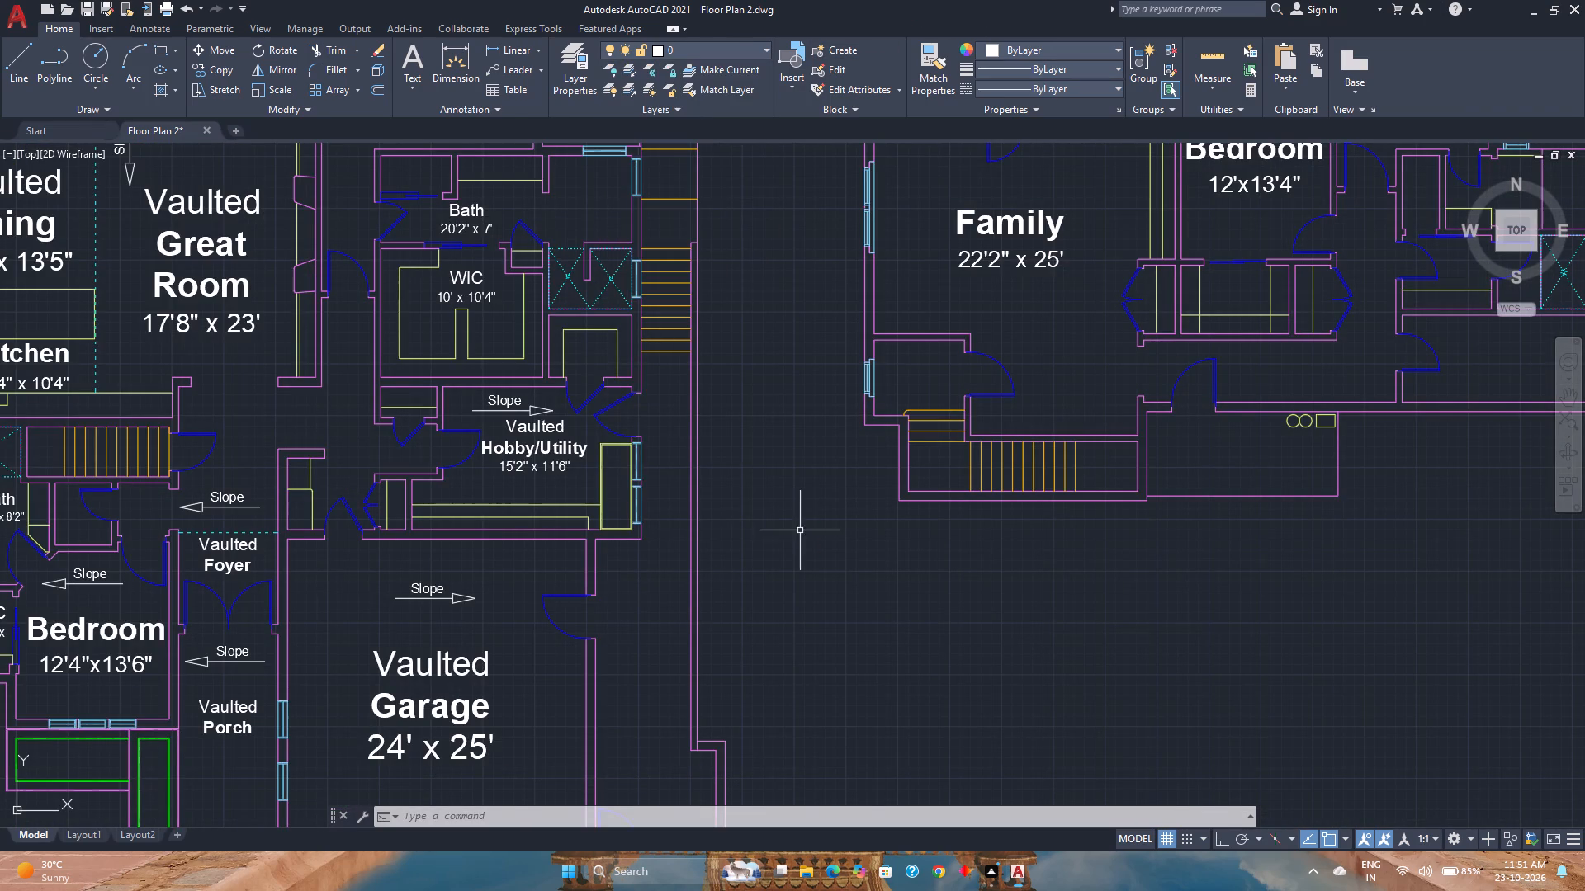
{"action": "left_click", "coordinate": [739, 47]}
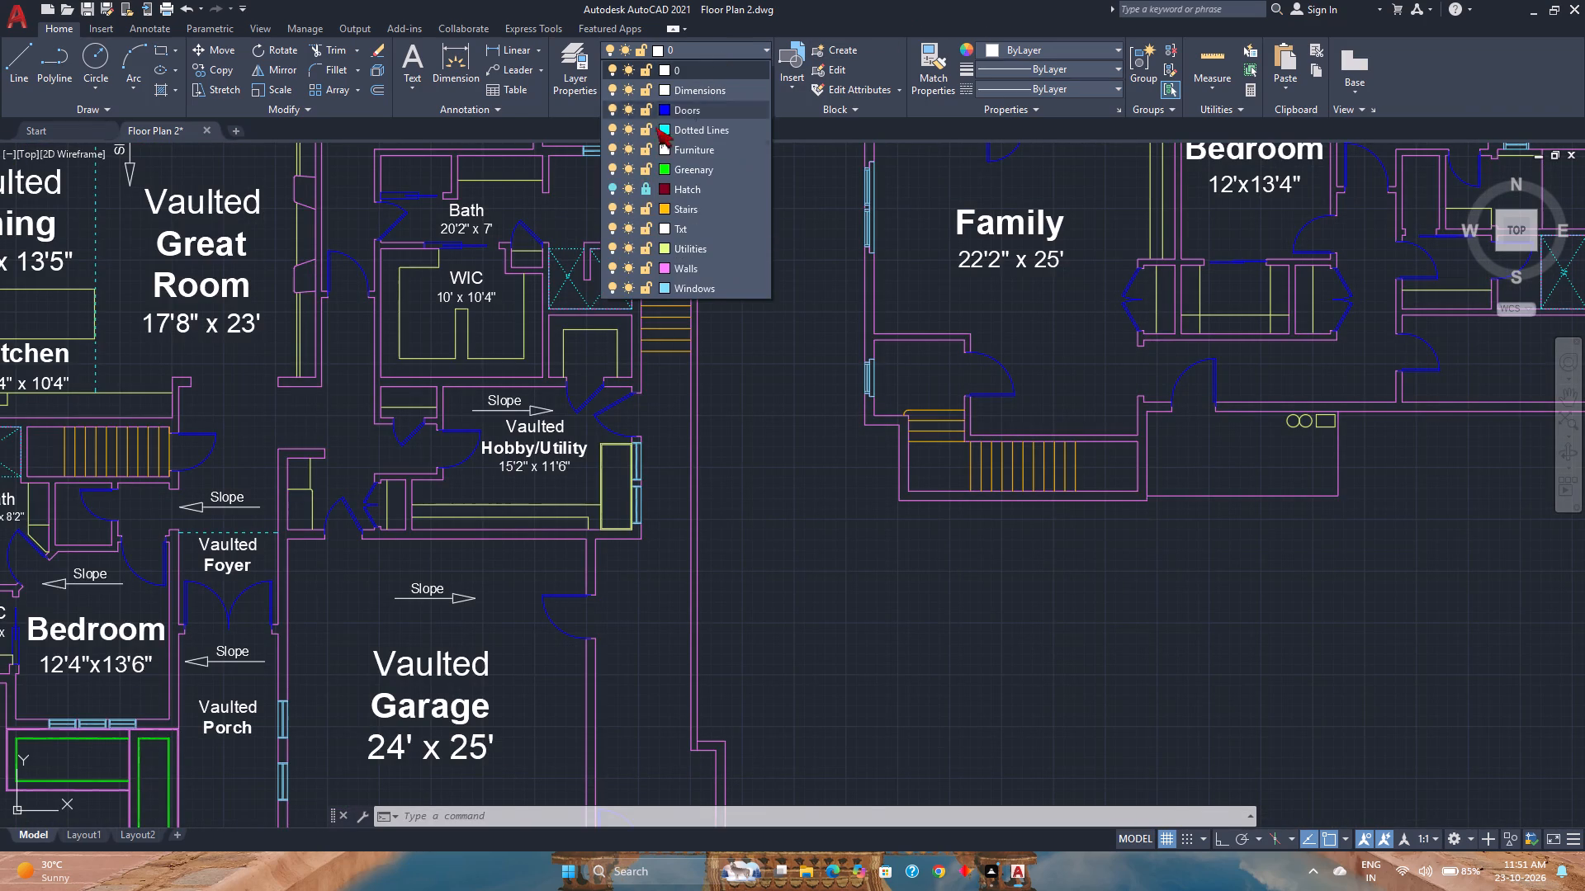
{"action": "left_click", "coordinate": [609, 191]}
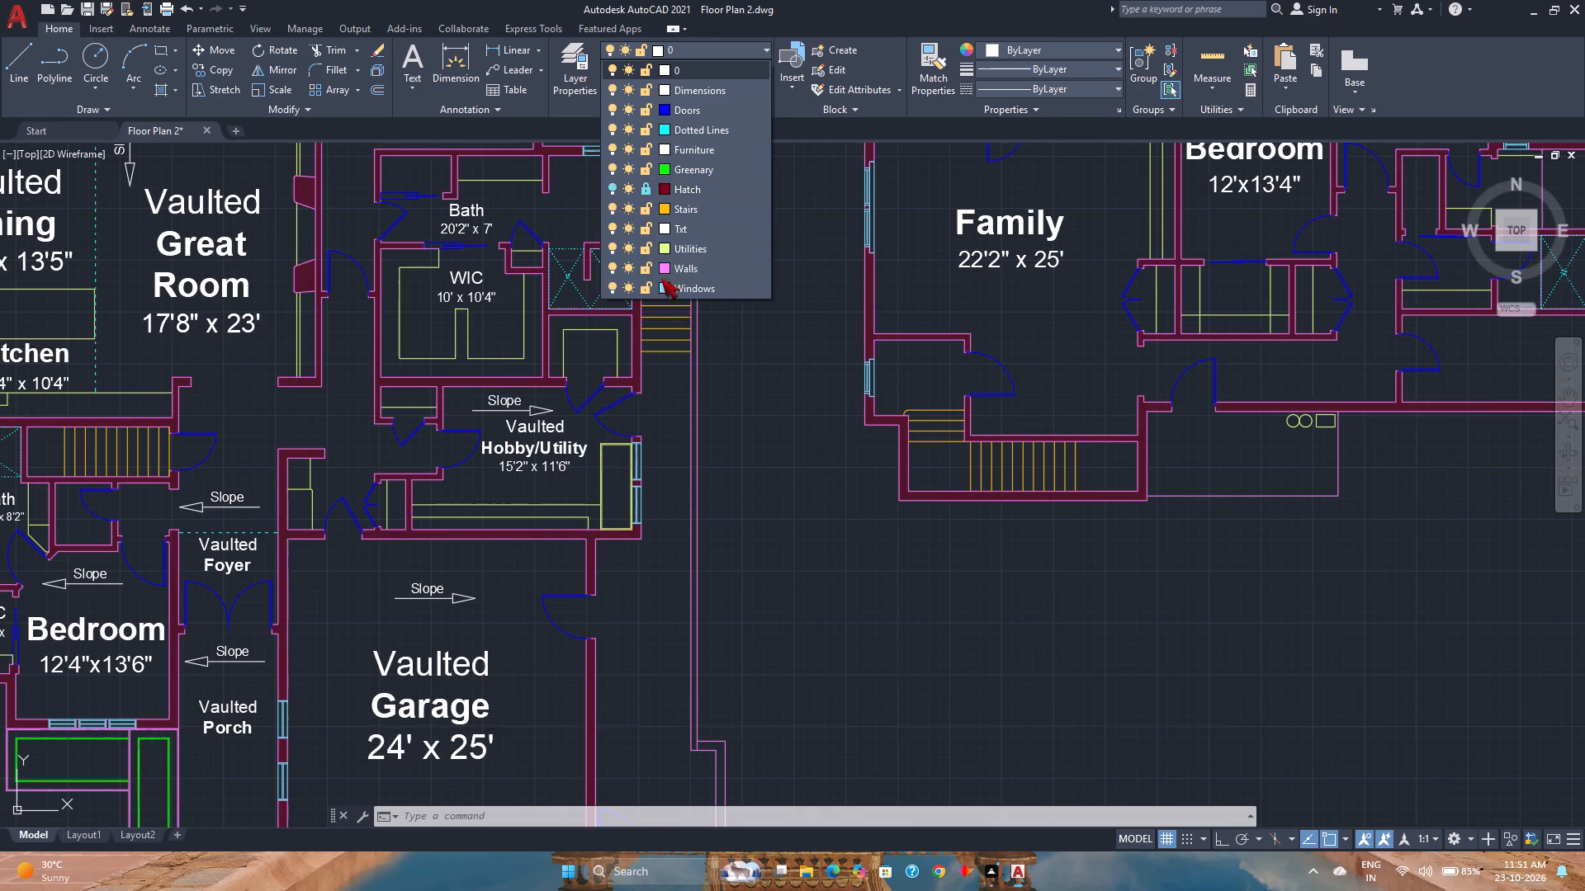
{"action": "left_click", "coordinate": [764, 448]}
Save the Floor Plan 2 drawing.
{"action": "scroll", "coordinate": [764, 448], "scroll_direction": "down", "scroll_amount": 2}
{"action": "middle_click_drag", "start_coordinate": [769, 448], "coordinate": [826, 488]}
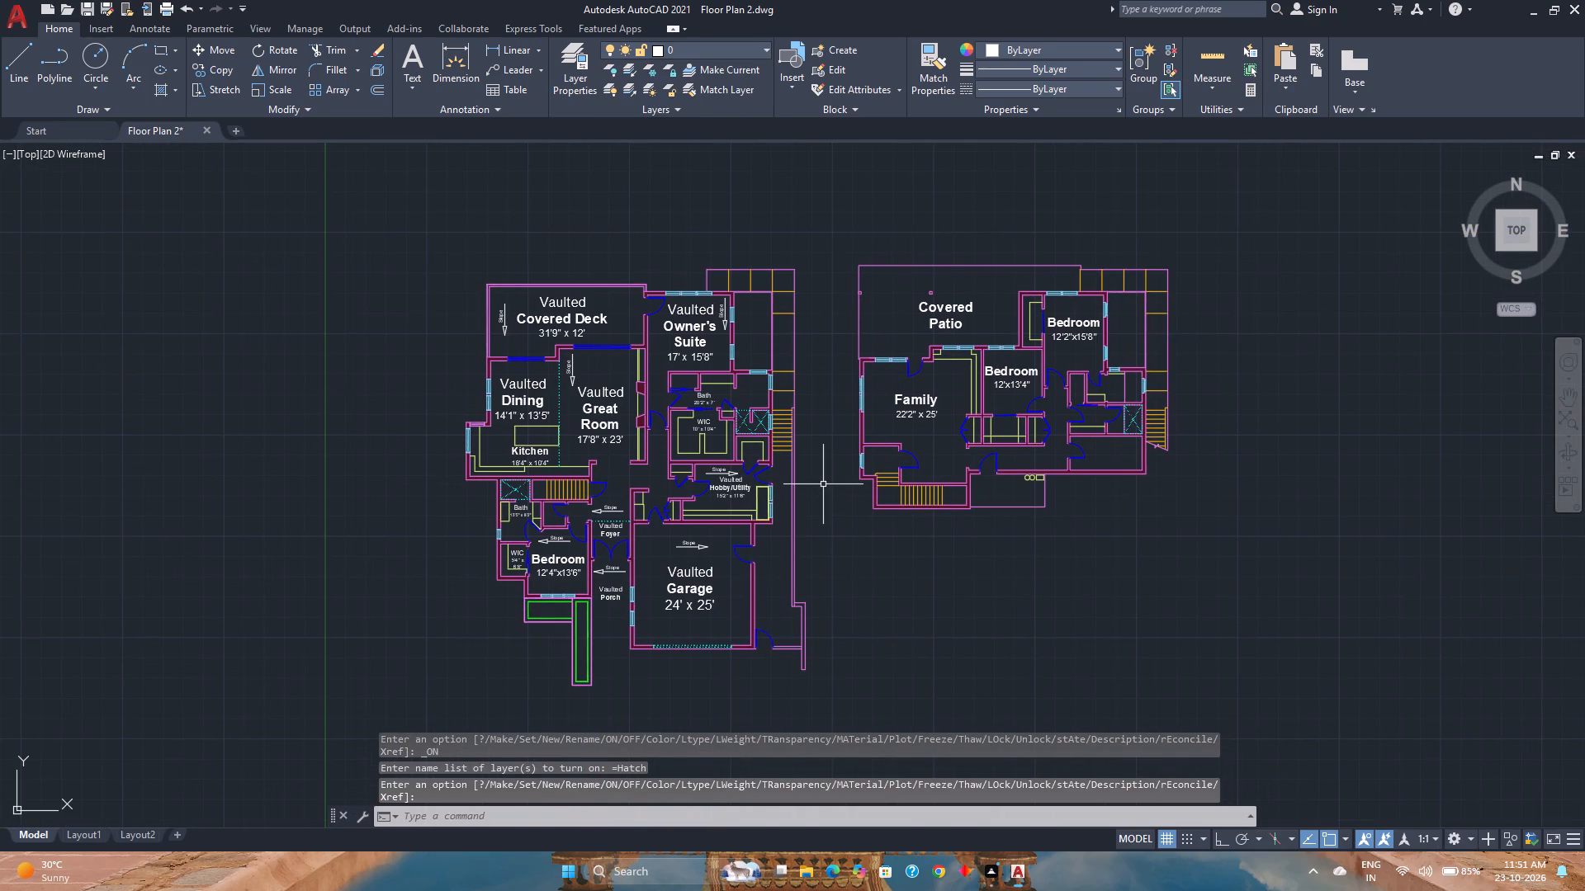
{"action": "key", "text": "ctrl+s"}
Examine the rooms and labels across both hatched floor plans for anything still missing.
{"action": "scroll", "coordinate": [820, 481], "scroll_direction": "up", "scroll_amount": 2}
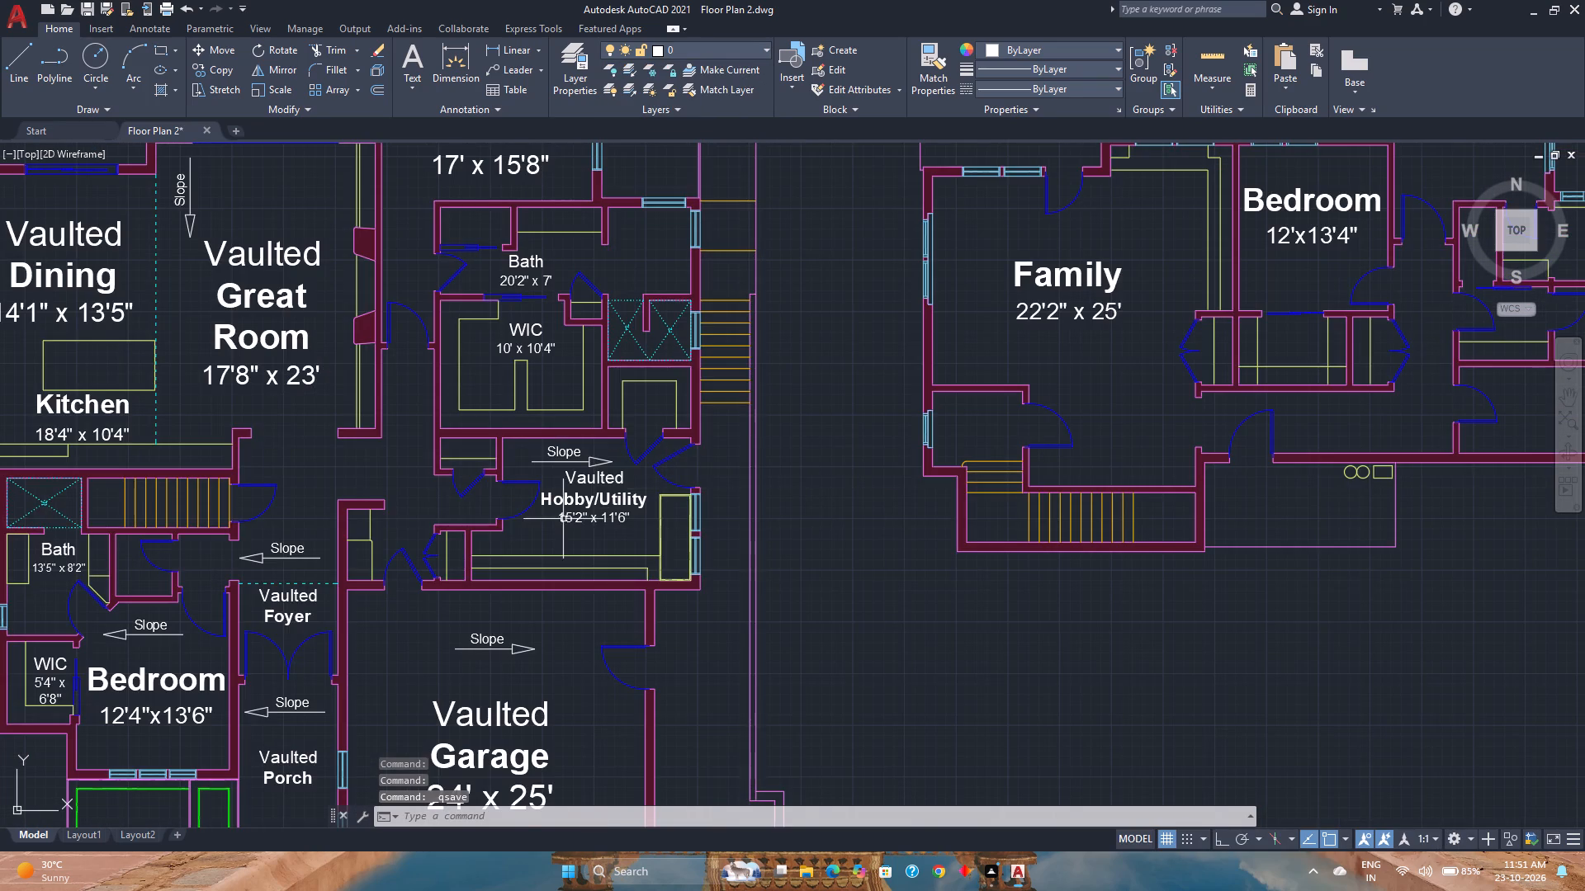
{"action": "middle_click_drag", "start_coordinate": [560, 519], "coordinate": [627, 452]}
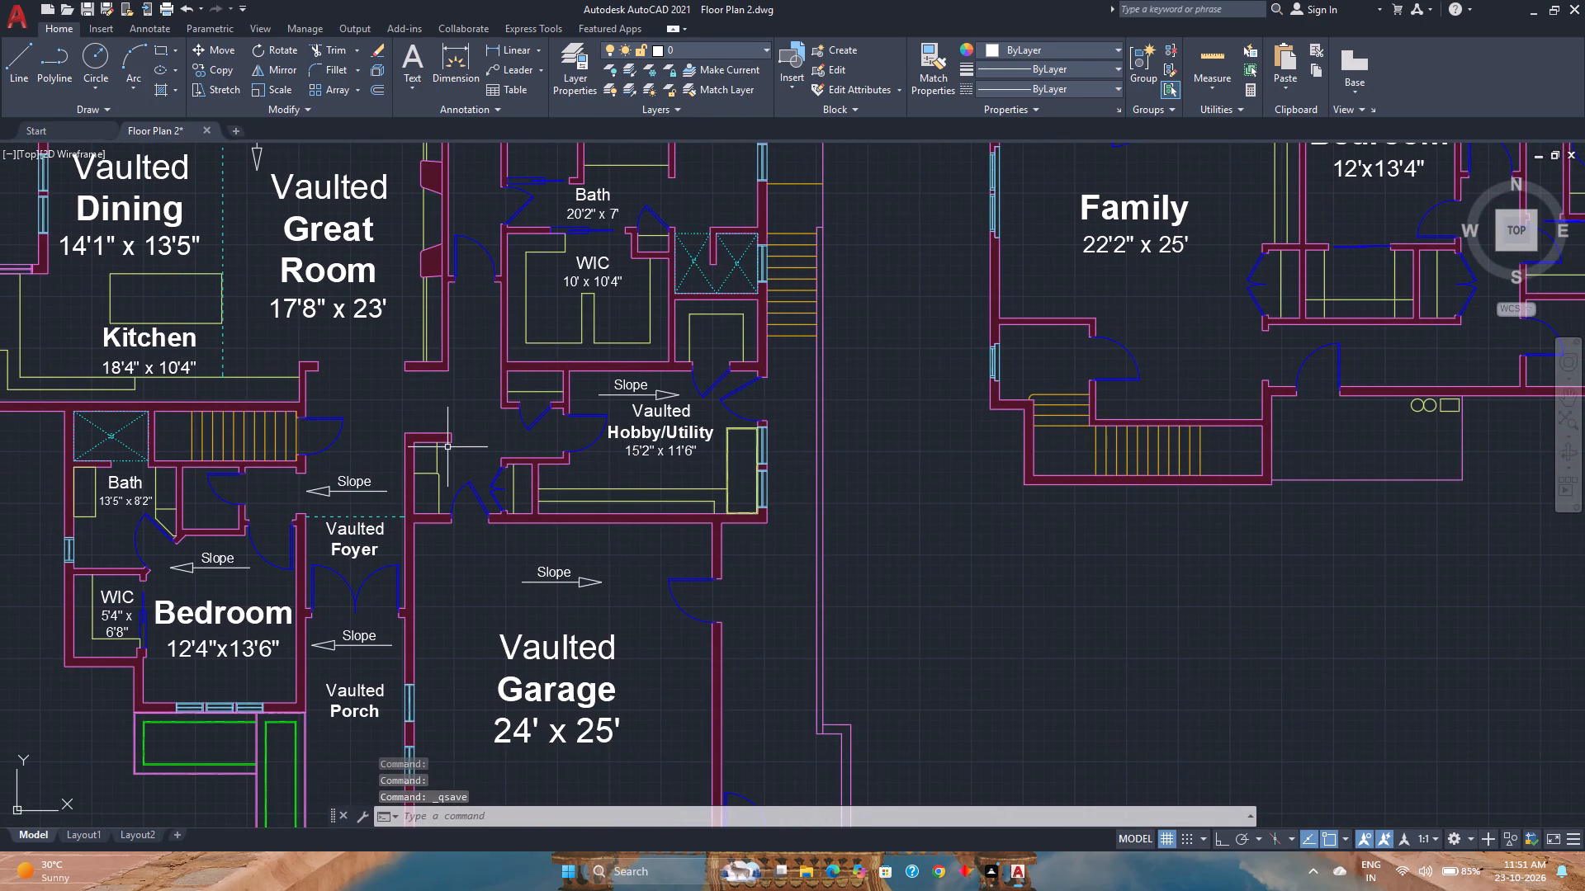
{"action": "scroll", "coordinate": [447, 447], "scroll_direction": "down", "scroll_amount": 1}
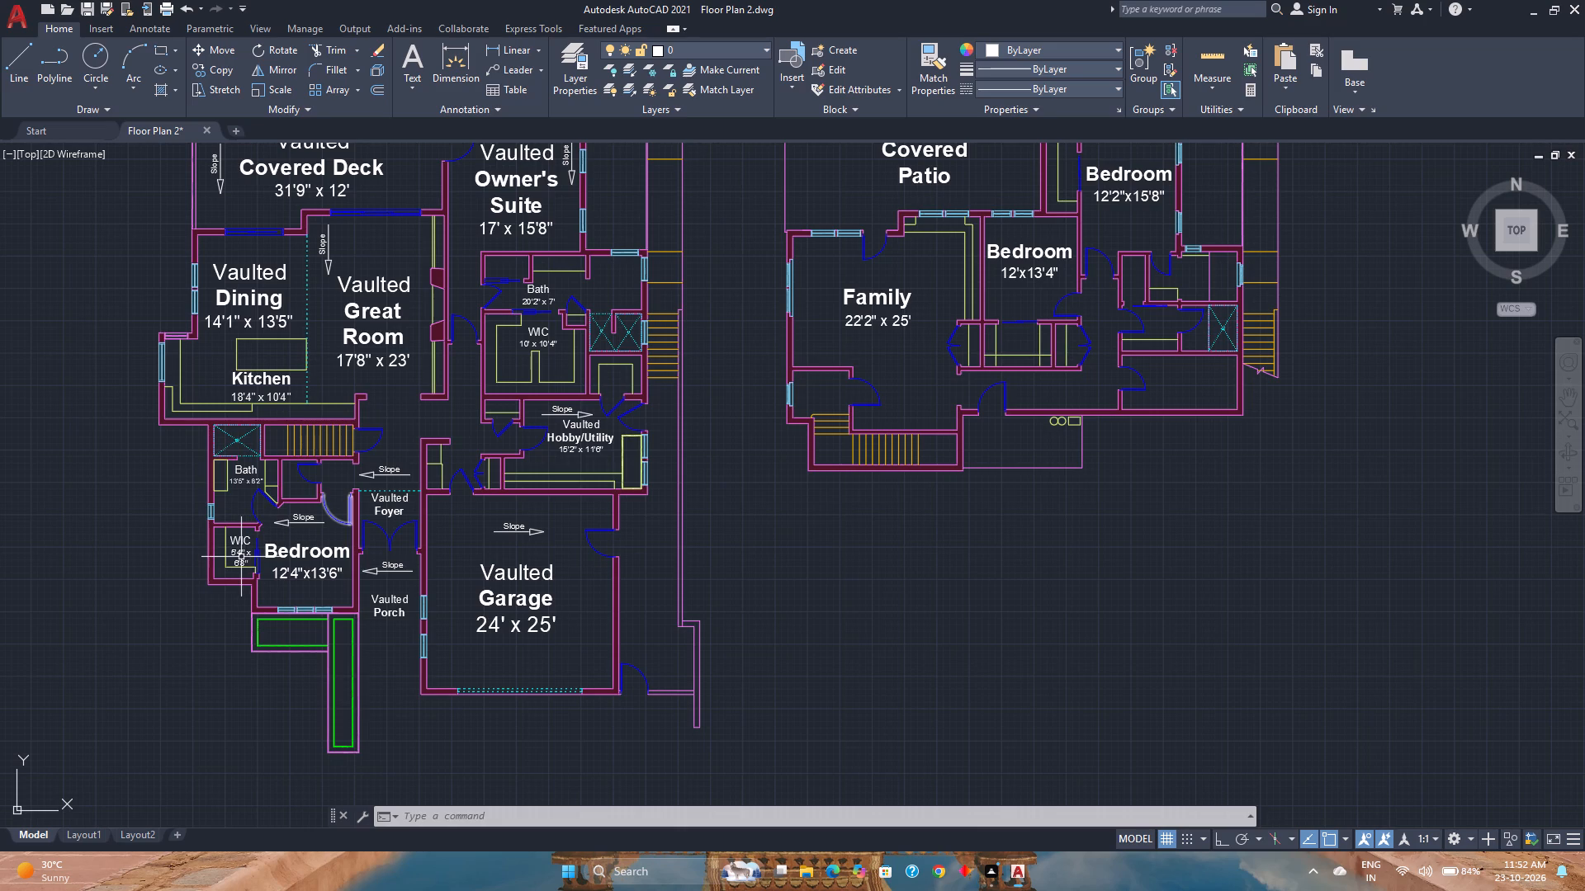
{"action": "scroll", "coordinate": [897, 389], "scroll_direction": "down", "scroll_amount": 1}
{"action": "middle_click_drag", "start_coordinate": [897, 389], "coordinate": [740, 421]}
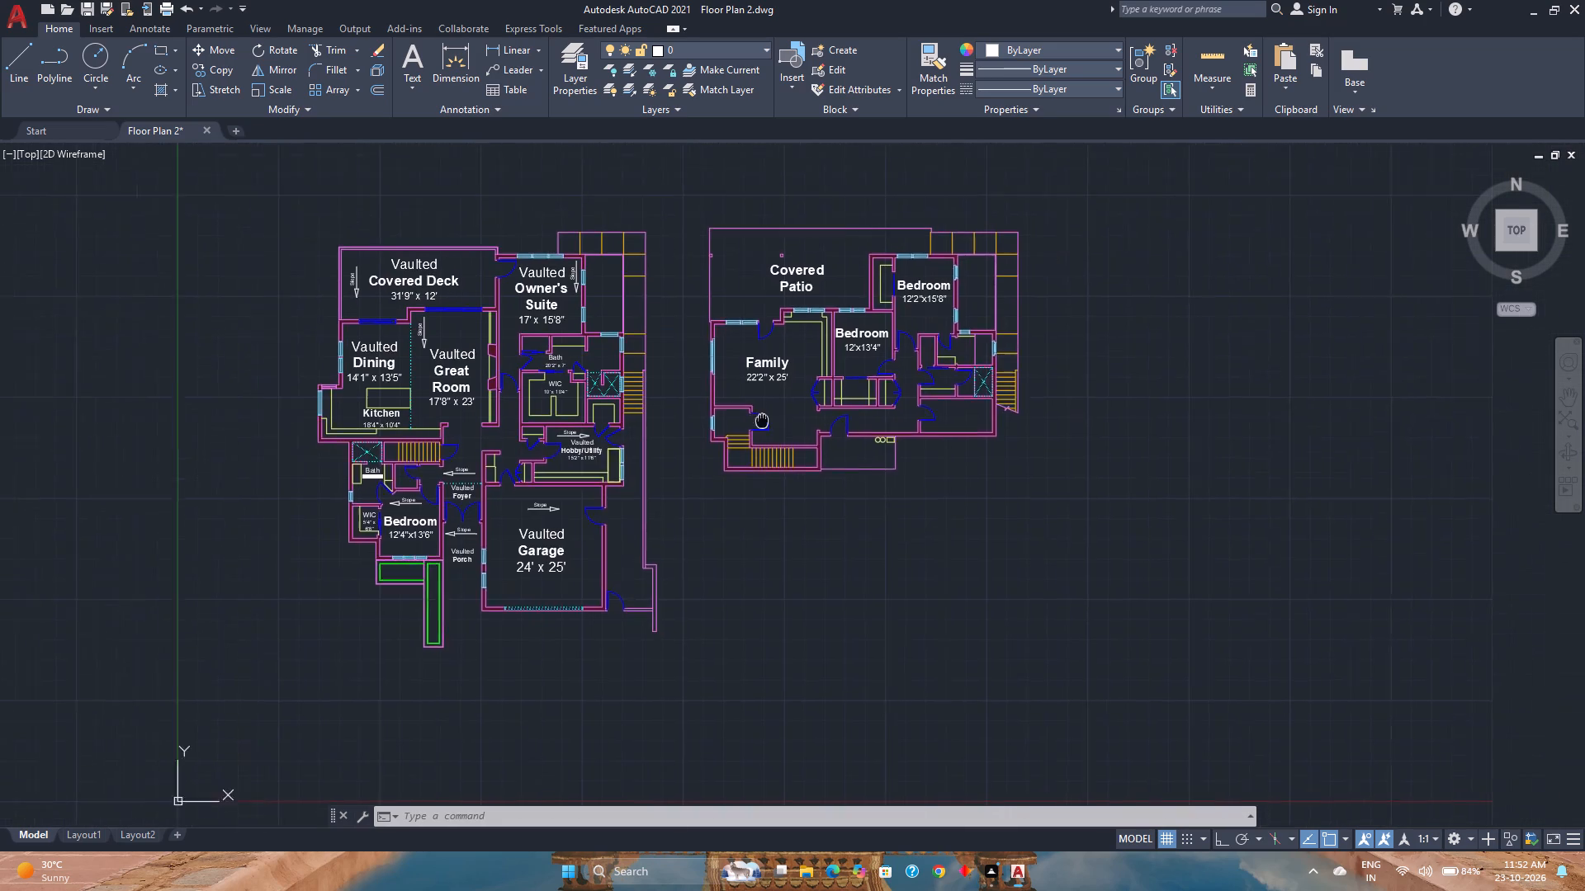
{"action": "middle_click_drag", "start_coordinate": [740, 421], "coordinate": [523, 444]}
{"action": "middle_click", "coordinate": [523, 444]}
{"action": "middle_click", "coordinate": [523, 444]}
{"action": "middle_click", "coordinate": [523, 444]}
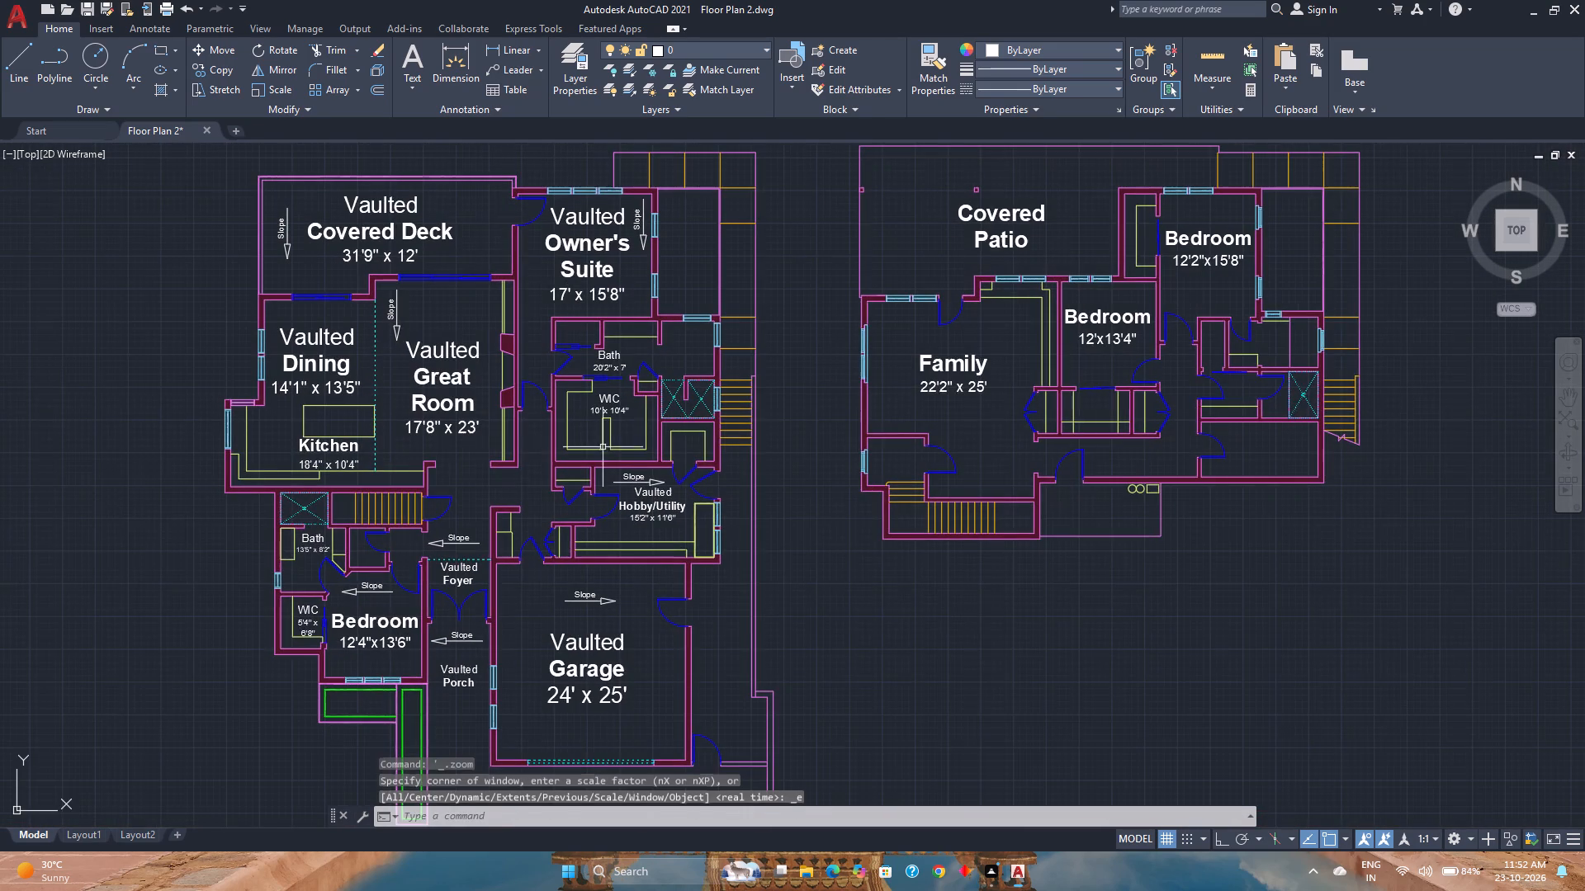
Add a 9" high multiline text label reading 5'8" x 3' in the small compartment at the upper-left corner of the 20'2" x 7' Bath.
{"action": "scroll", "coordinate": [636, 406], "scroll_direction": "up", "scroll_amount": 3}
{"action": "middle_click_drag", "start_coordinate": [636, 406], "coordinate": [438, 640]}
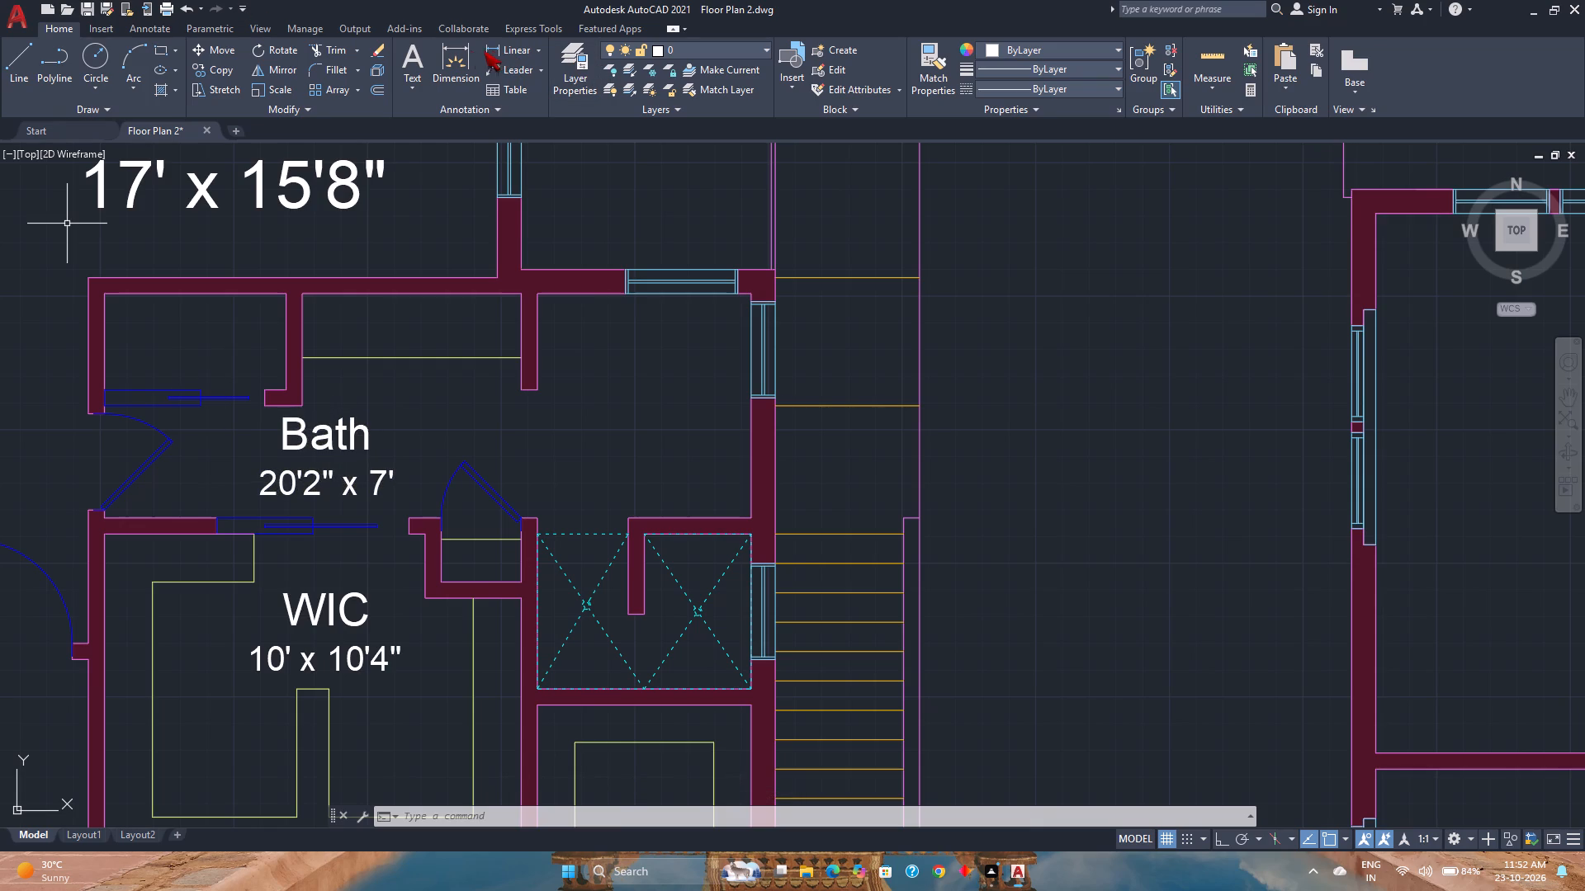
{"action": "left_click", "coordinate": [417, 55]}
{"action": "scroll", "coordinate": [128, 349], "scroll_direction": "up", "scroll_amount": 2}
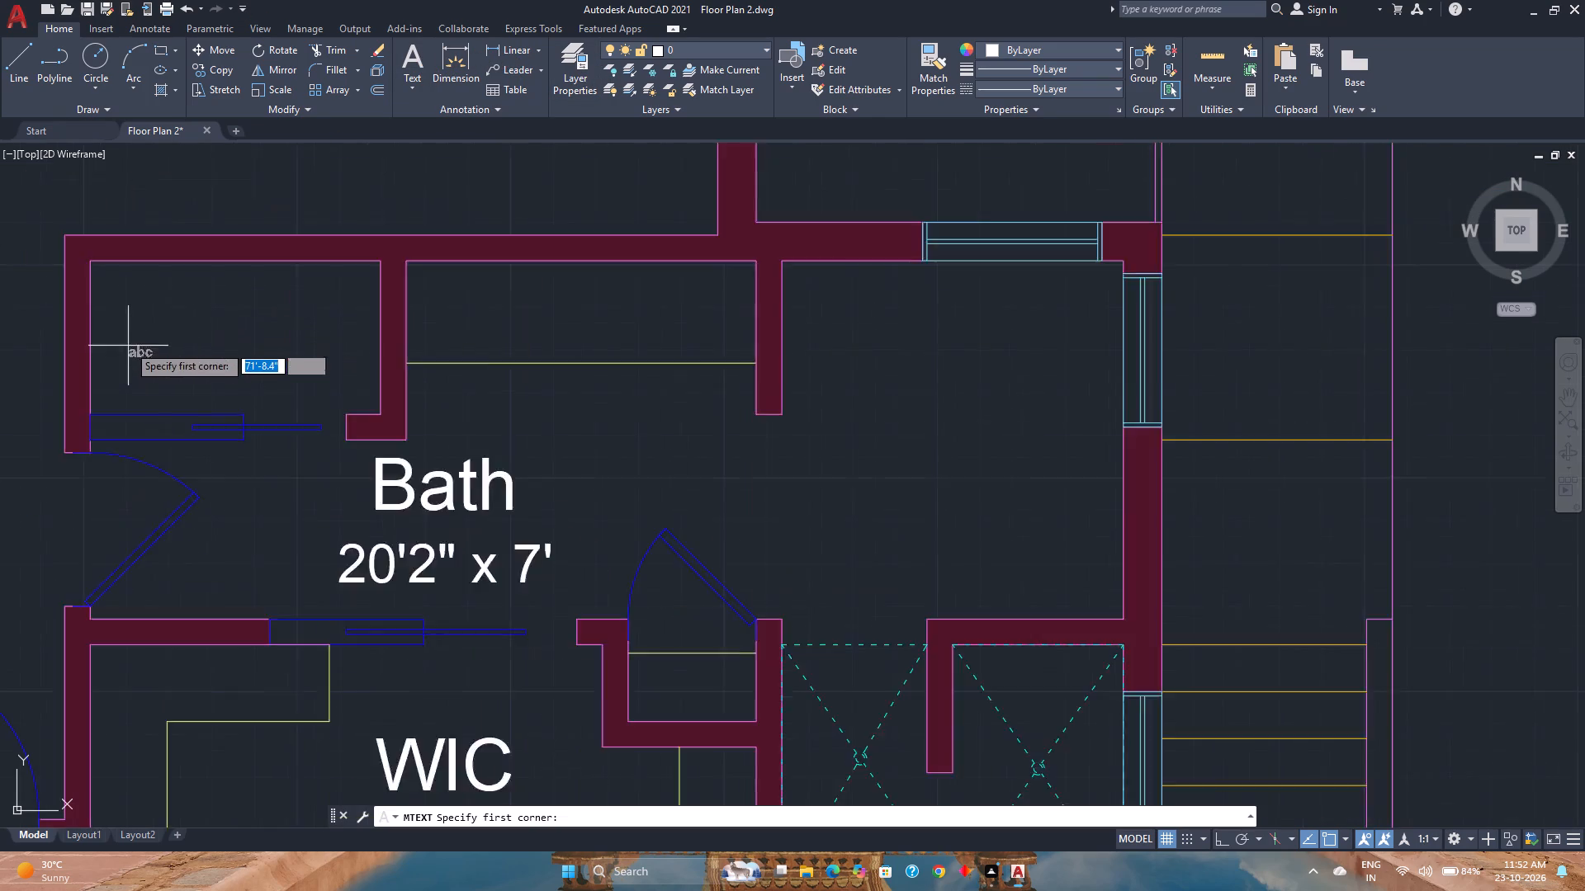
{"action": "left_click", "coordinate": [131, 282]}
{"action": "left_click", "coordinate": [437, 391]}
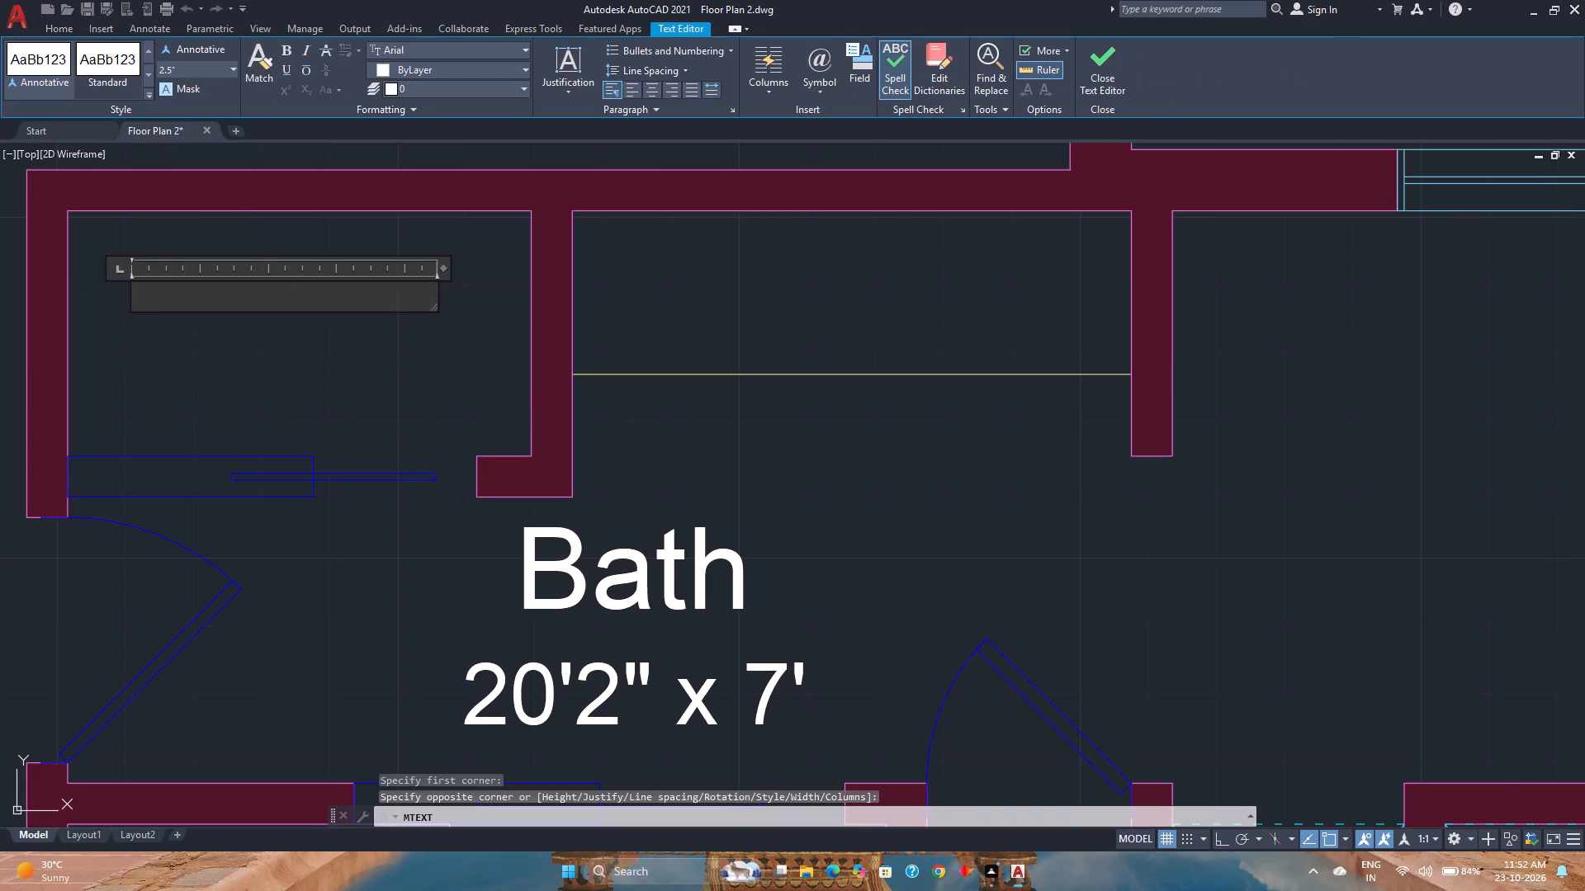
{"action": "left_click", "coordinate": [206, 75]}
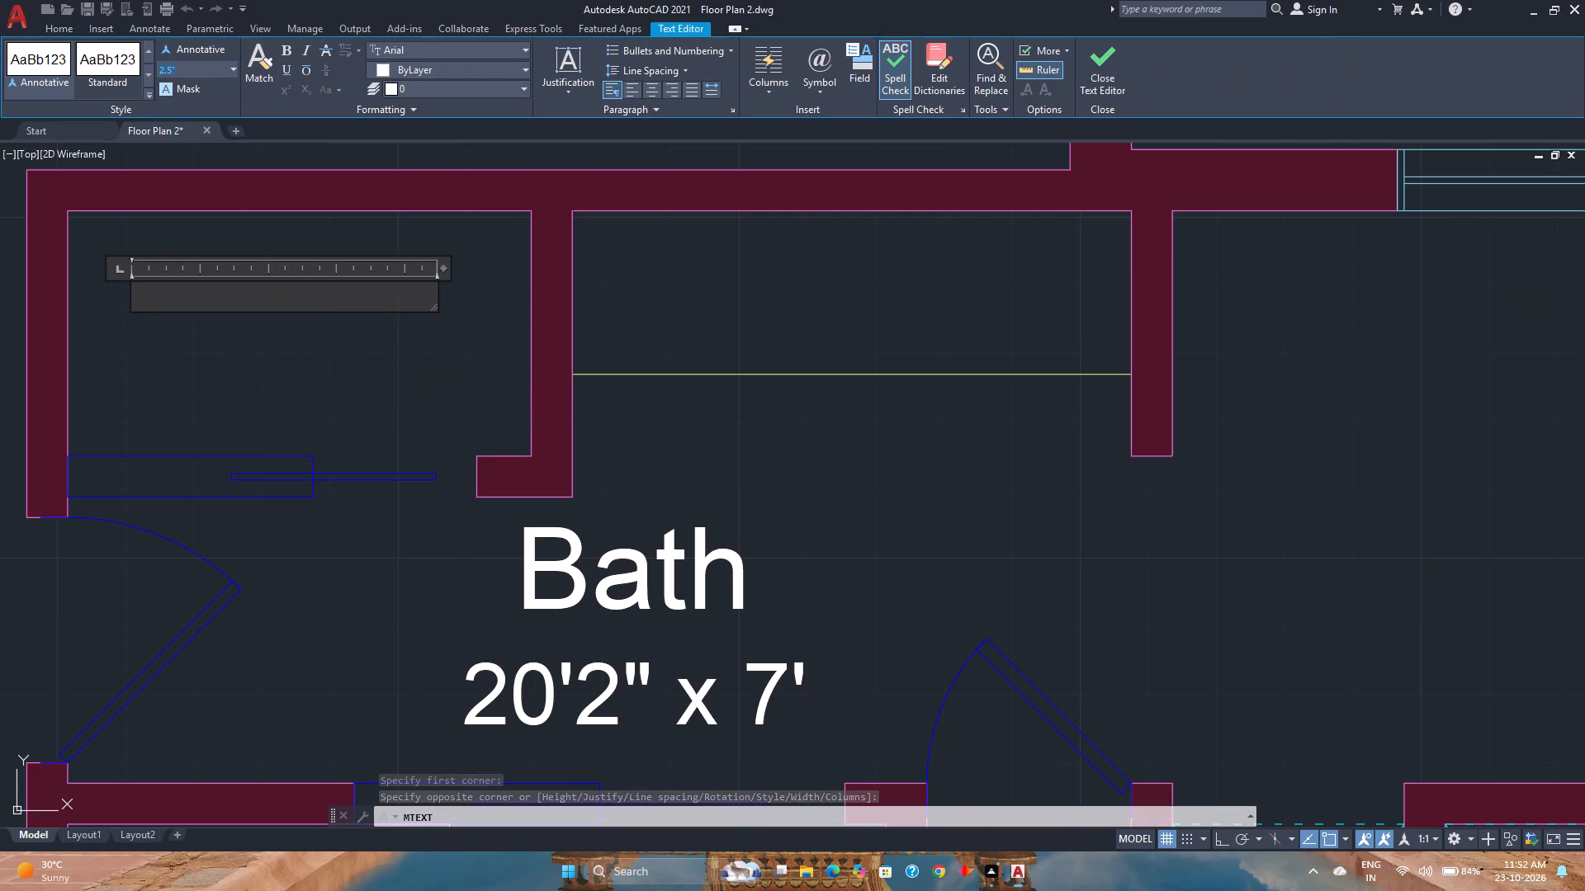
{"action": "type", "text": "9\""}
{"action": "key", "text": "Return"}
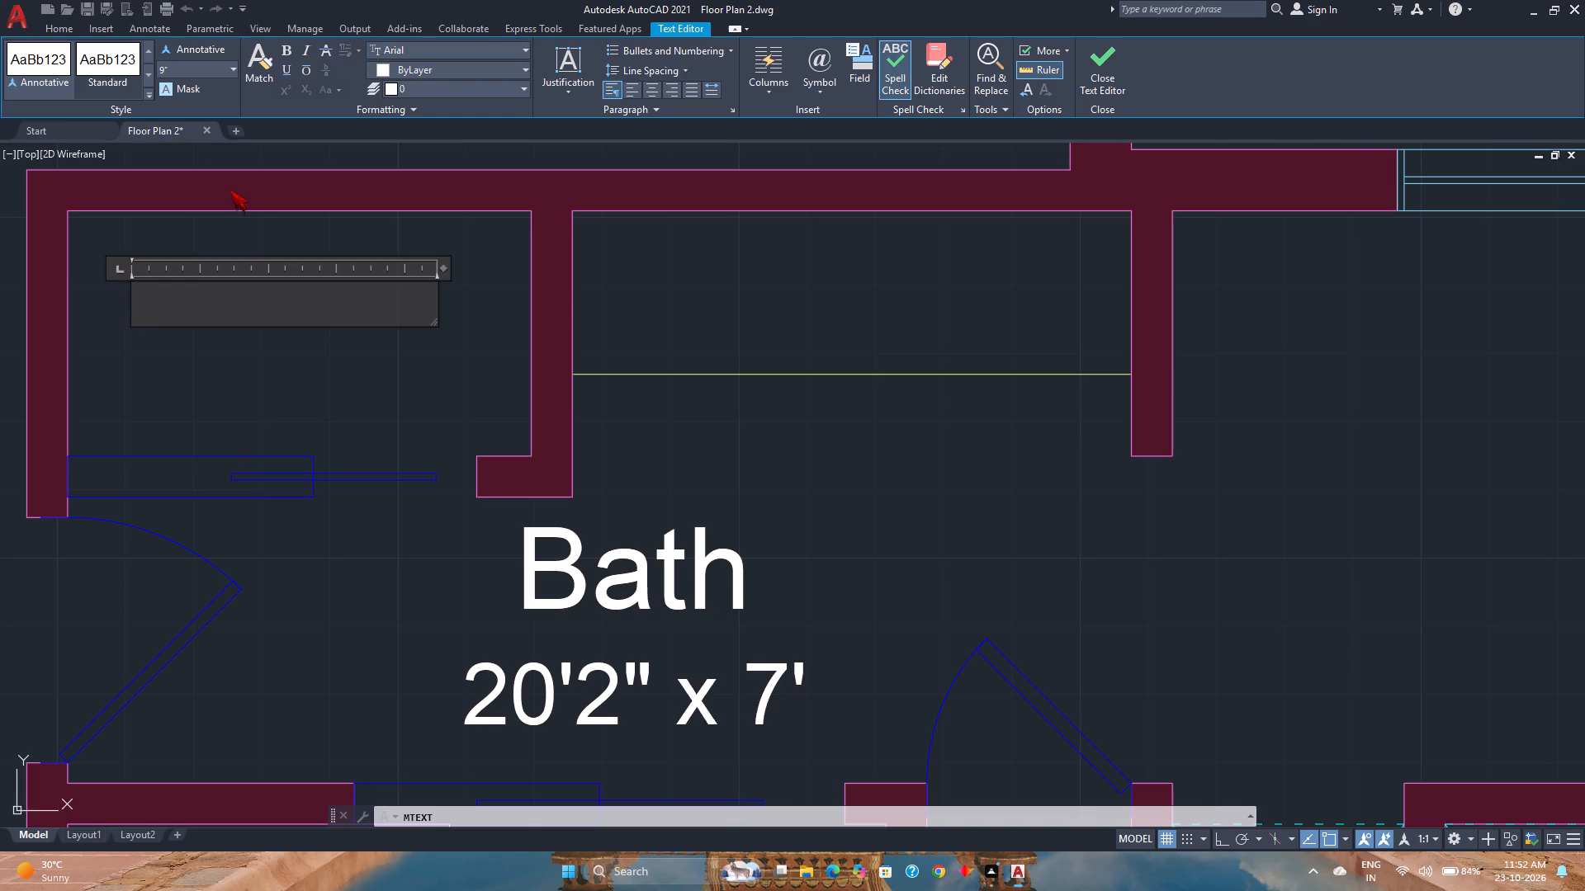
{"action": "type", "text": "5'8\""}
{"action": "key", "text": "Return"}
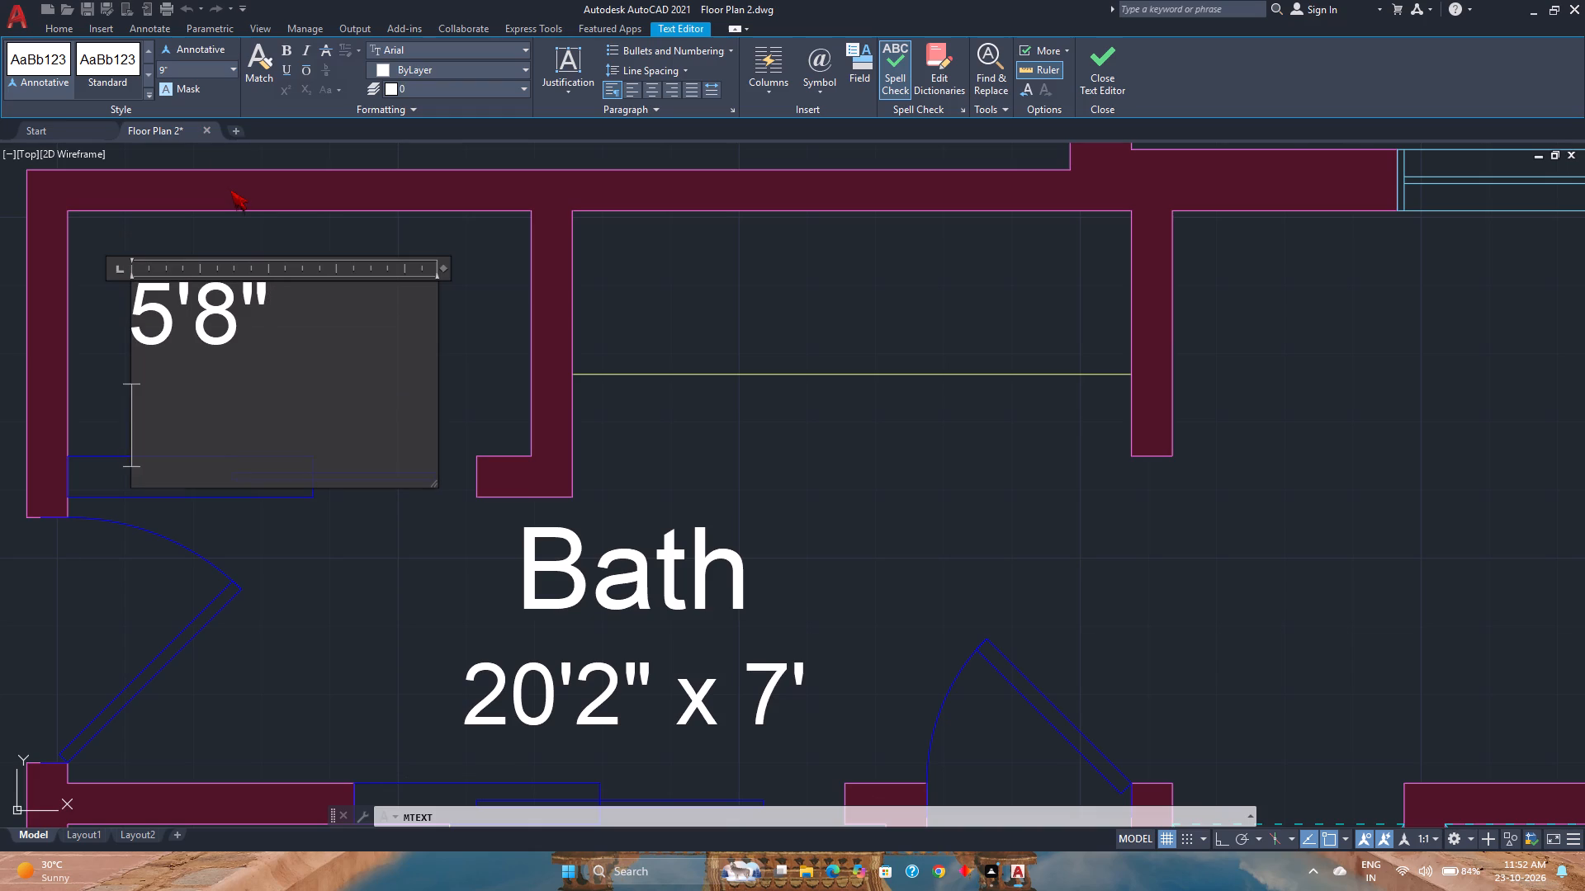
{"action": "key", "text": "BackSpace"}
{"action": "key", "text": "space"}
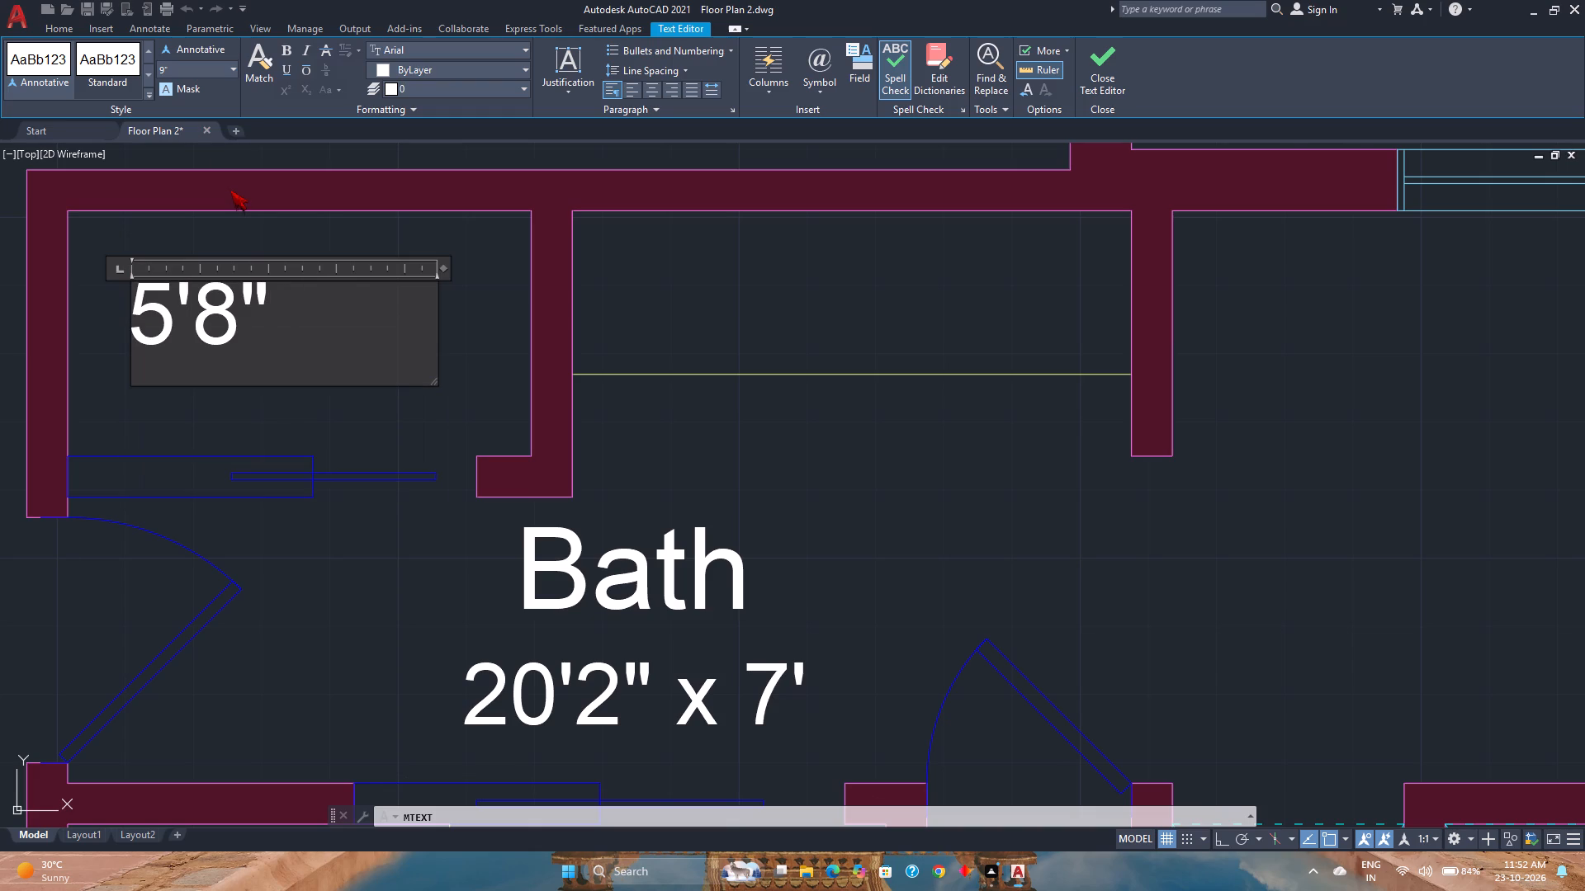
{"action": "type", "text": "X"}
{"action": "key", "text": "space"}
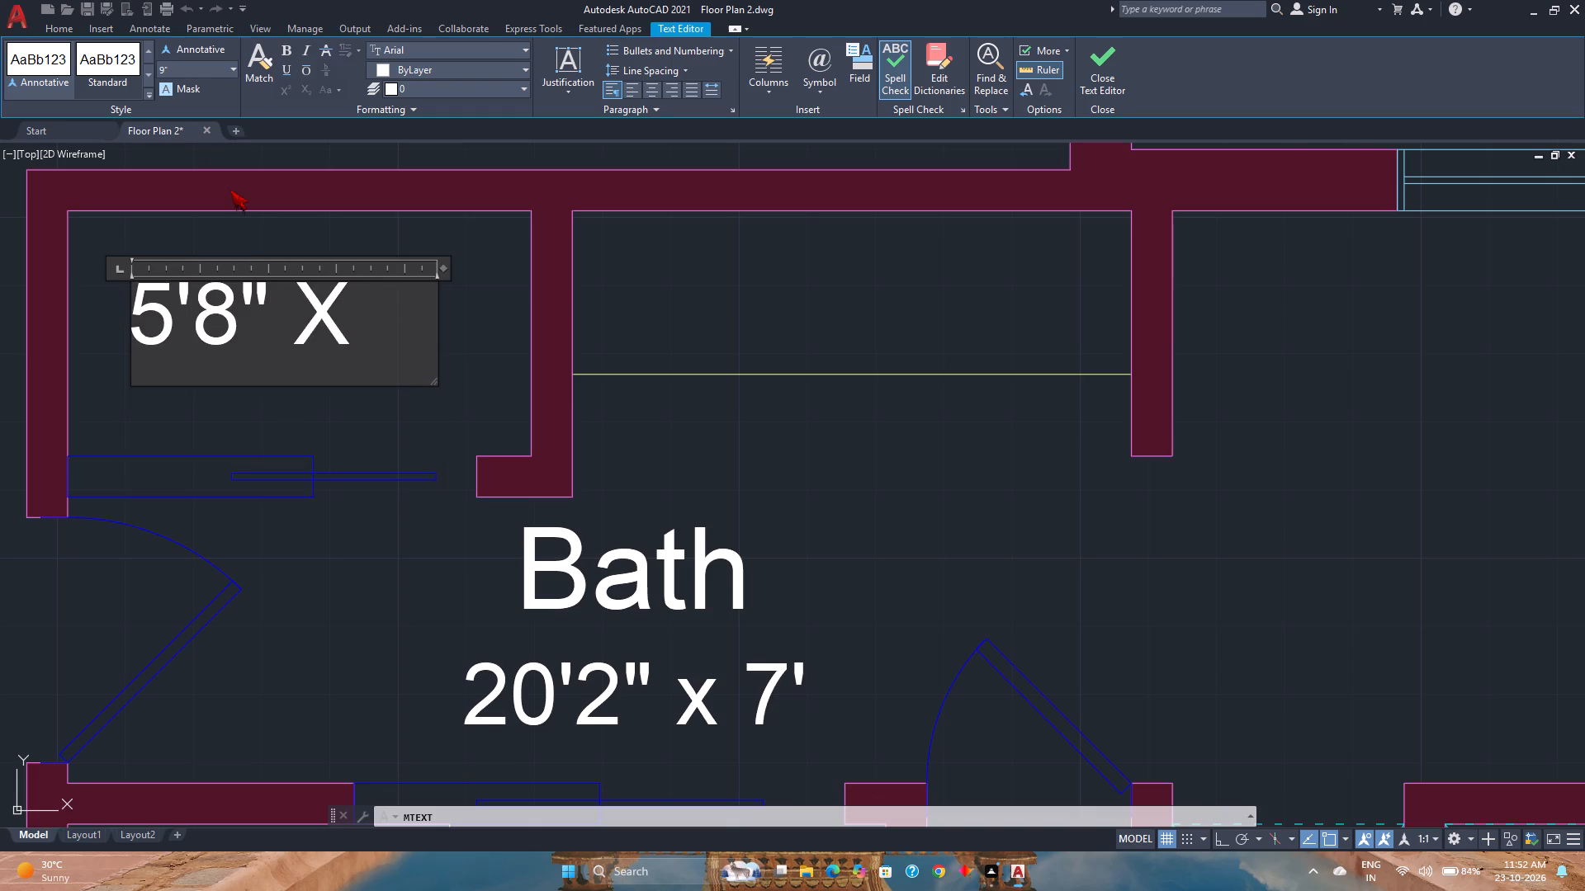
{"action": "key", "text": "BackSpace"}
{"action": "key", "text": "BackSpace"}
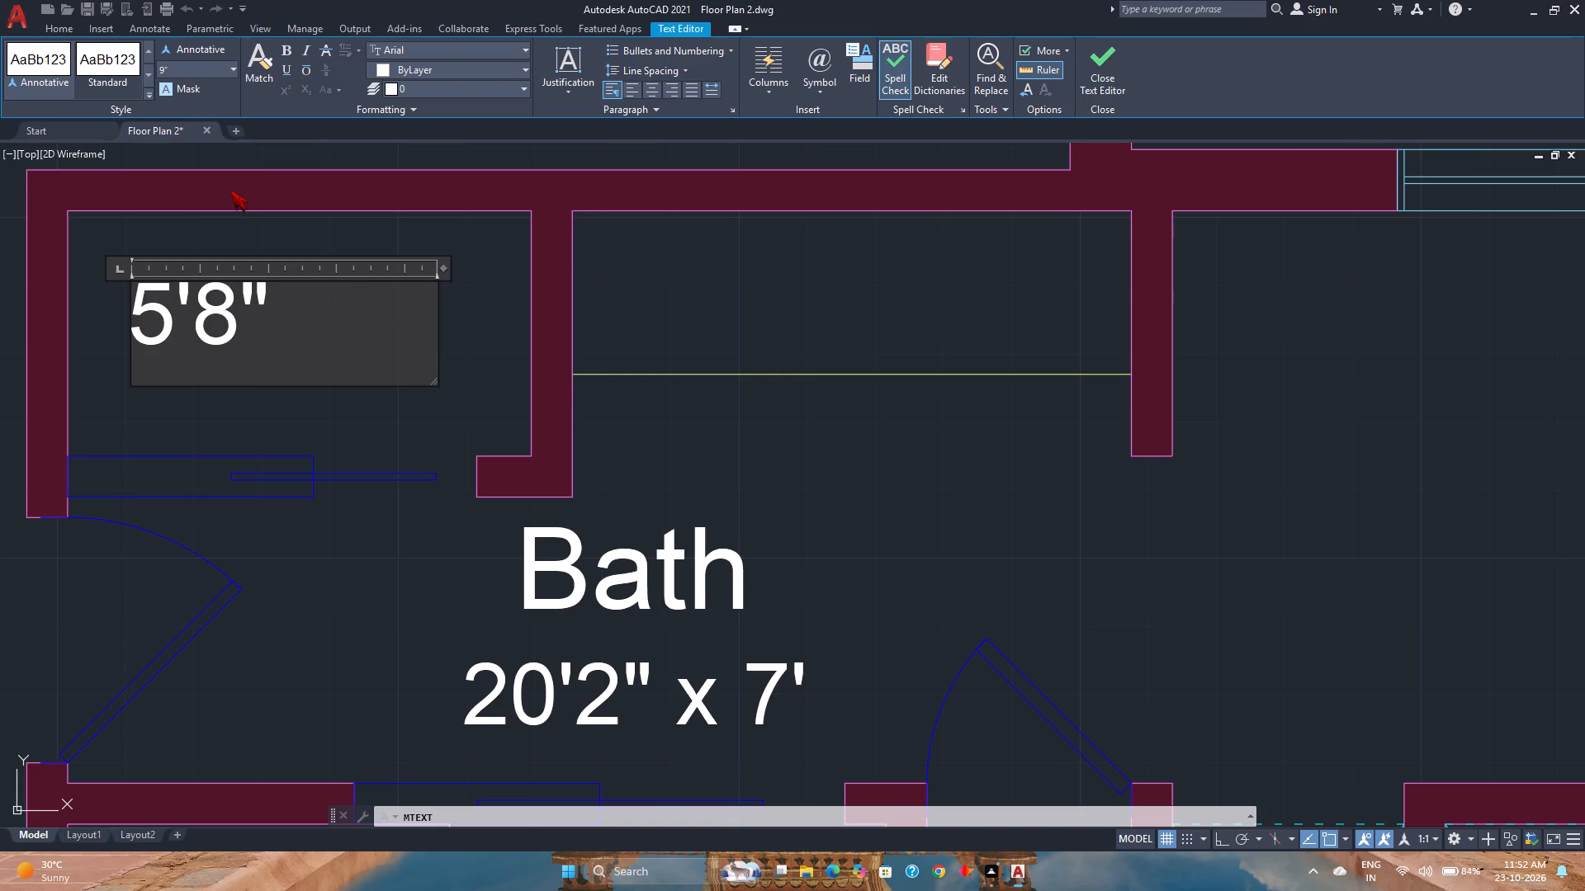
{"action": "type", "text": "x"}
{"action": "key", "text": "space"}
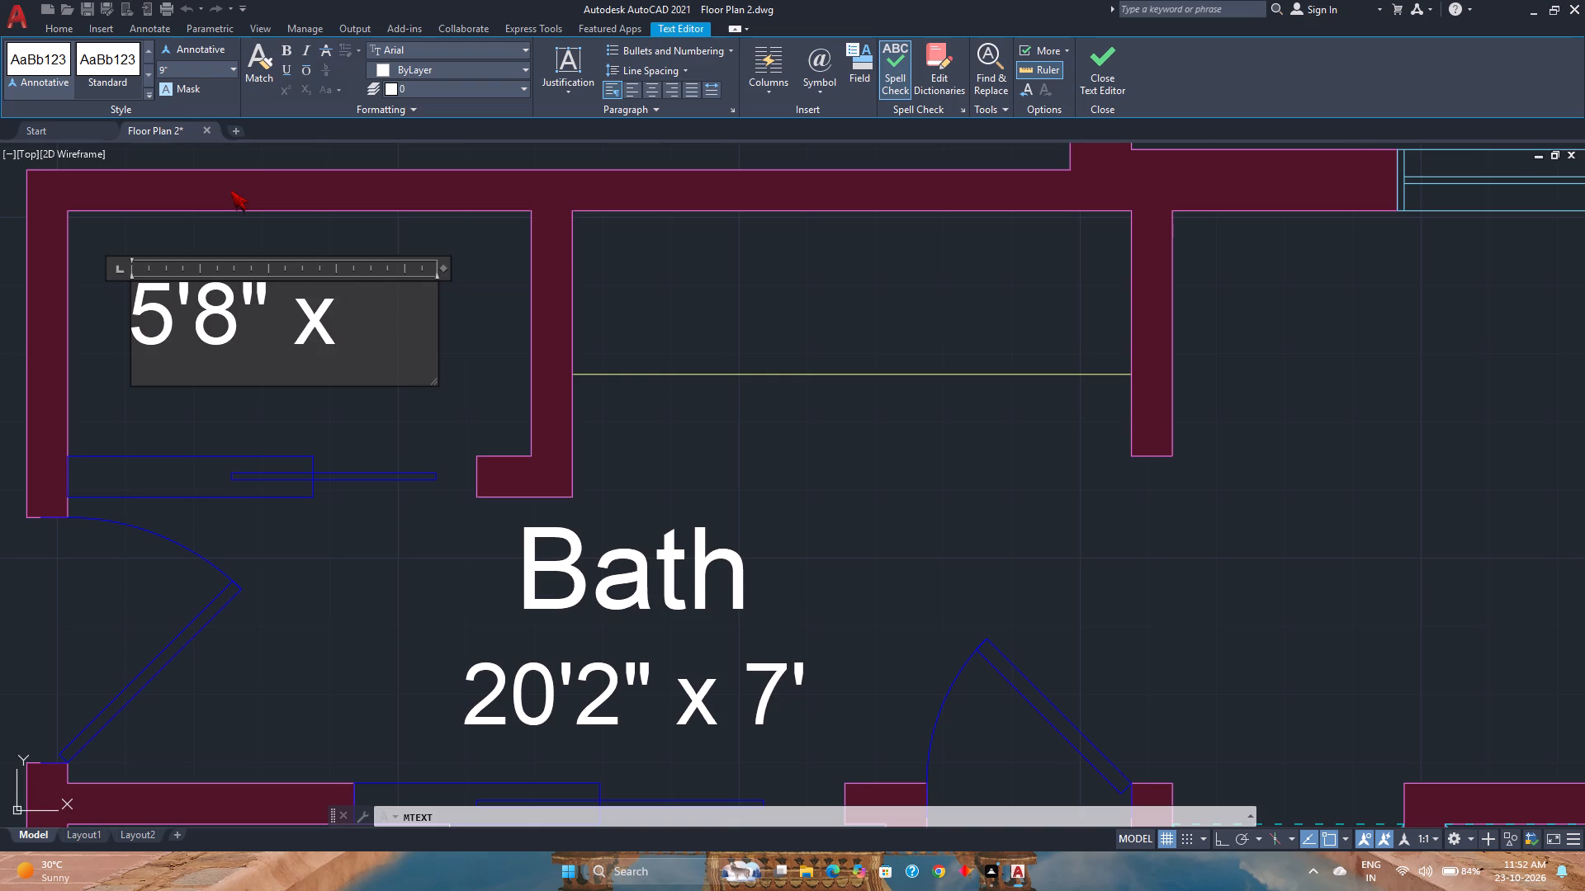
{"action": "type", "text": "3'"}
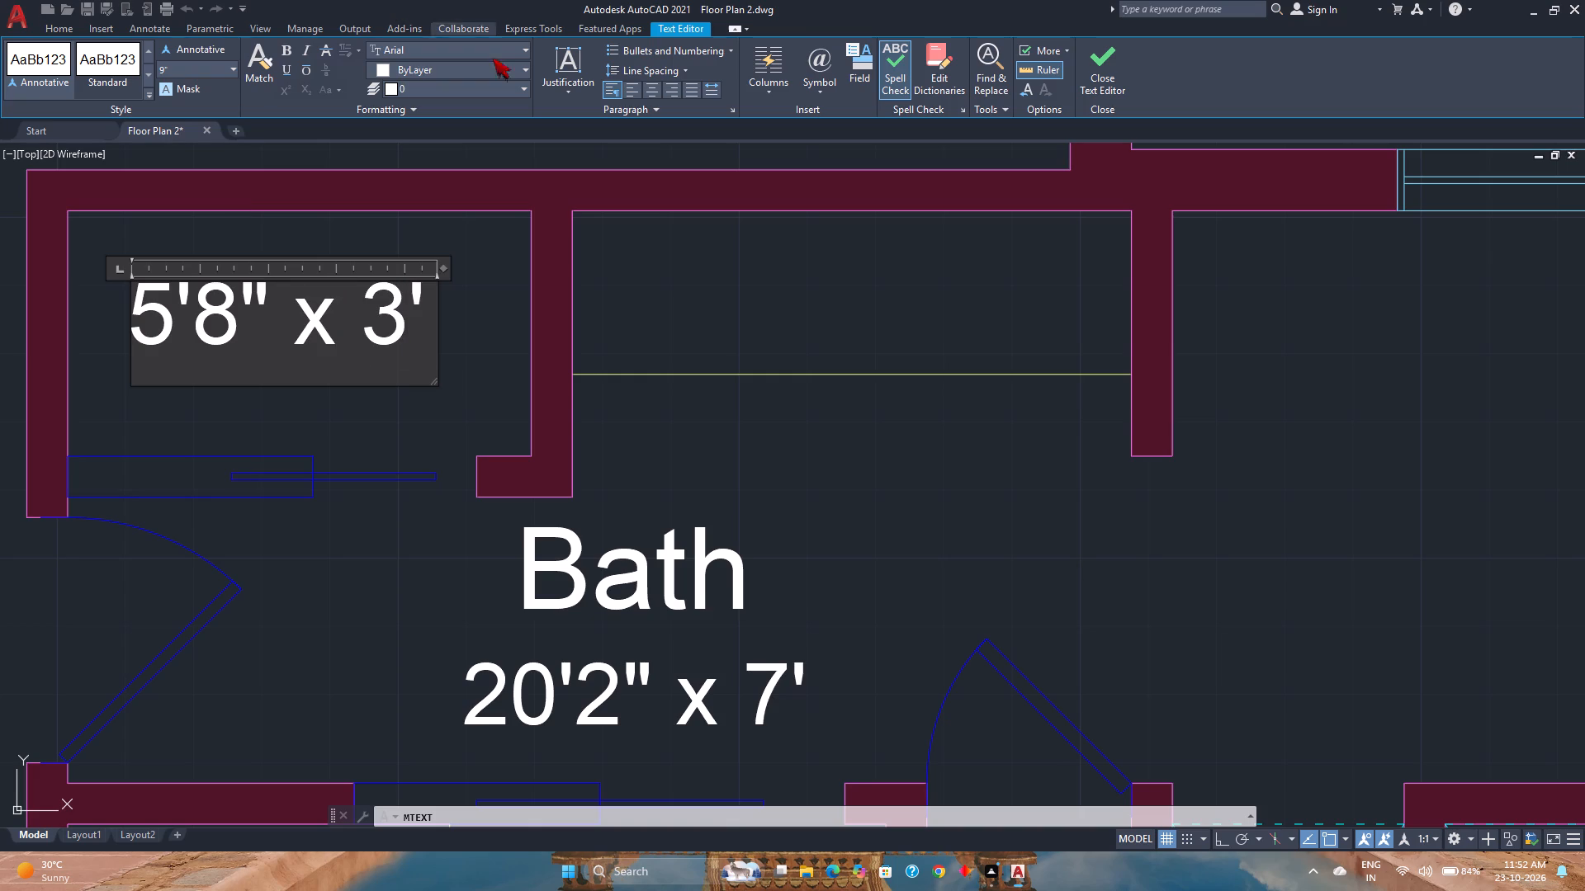
{"action": "left_click", "coordinate": [1089, 62]}
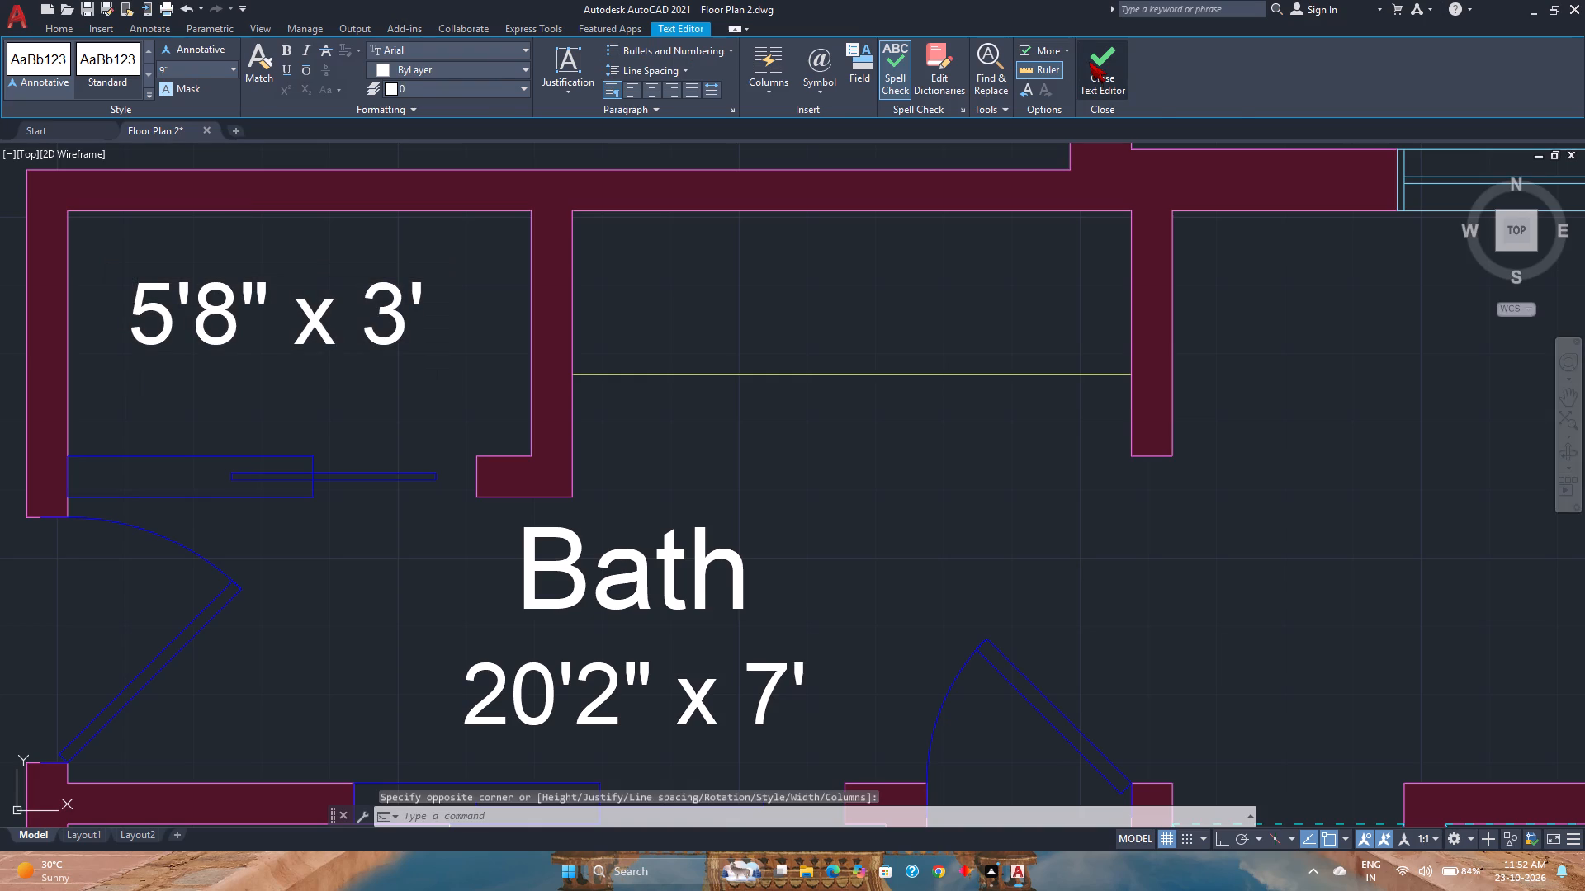
Measure the width and depth of the small compartment labelled 5'8" x 3' beside the Bath.
{"action": "left_click", "coordinate": [1207, 52]}
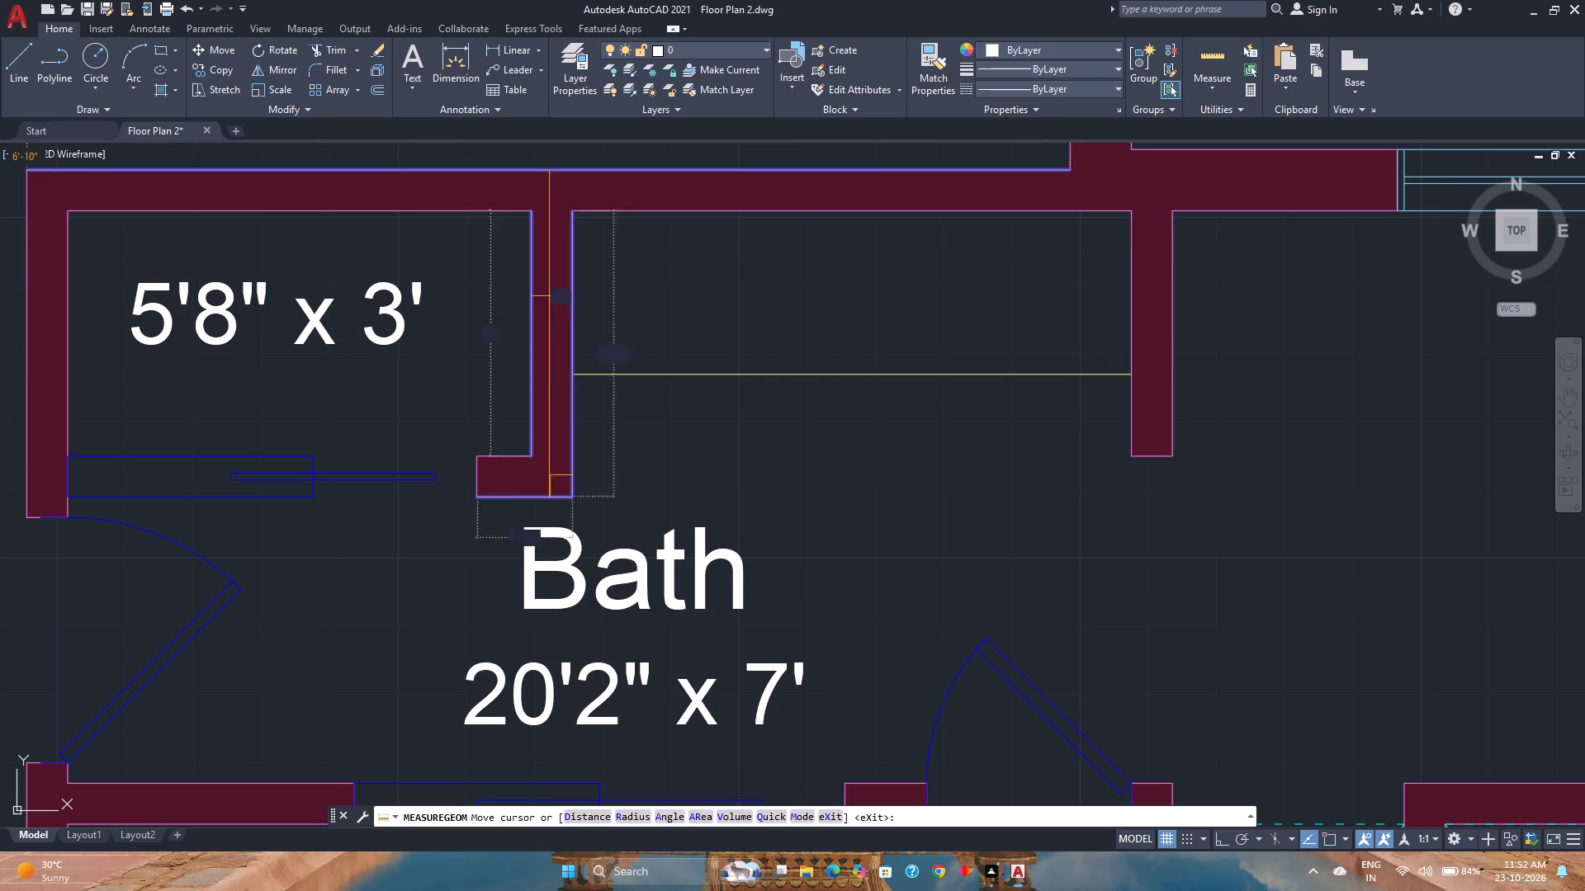
{"action": "left_click", "coordinate": [511, 281]}
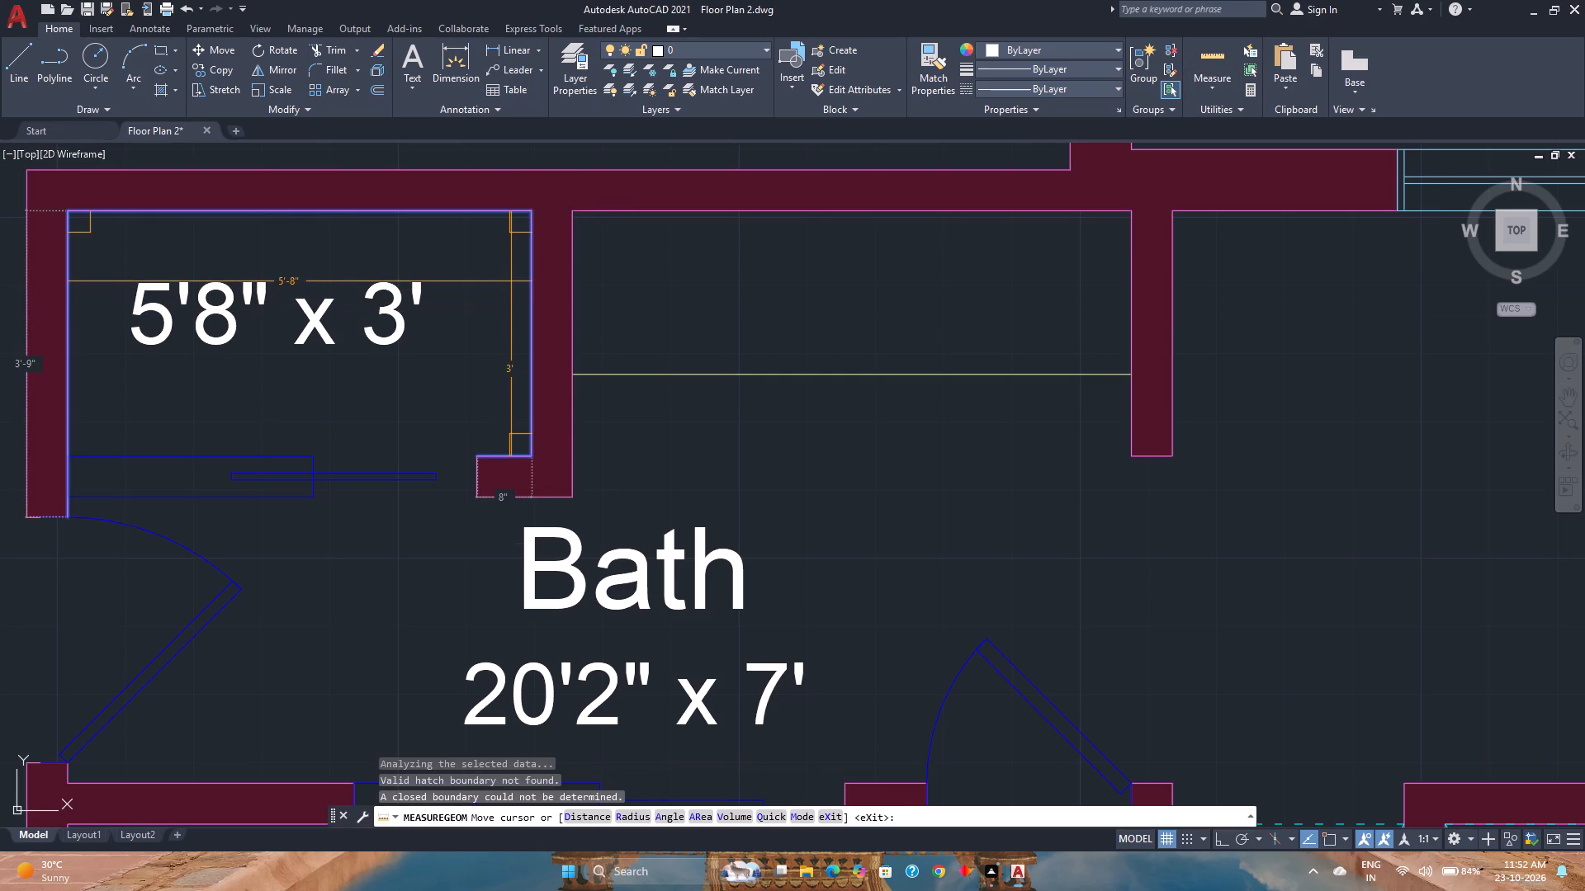
{"action": "key", "text": "Escape"}
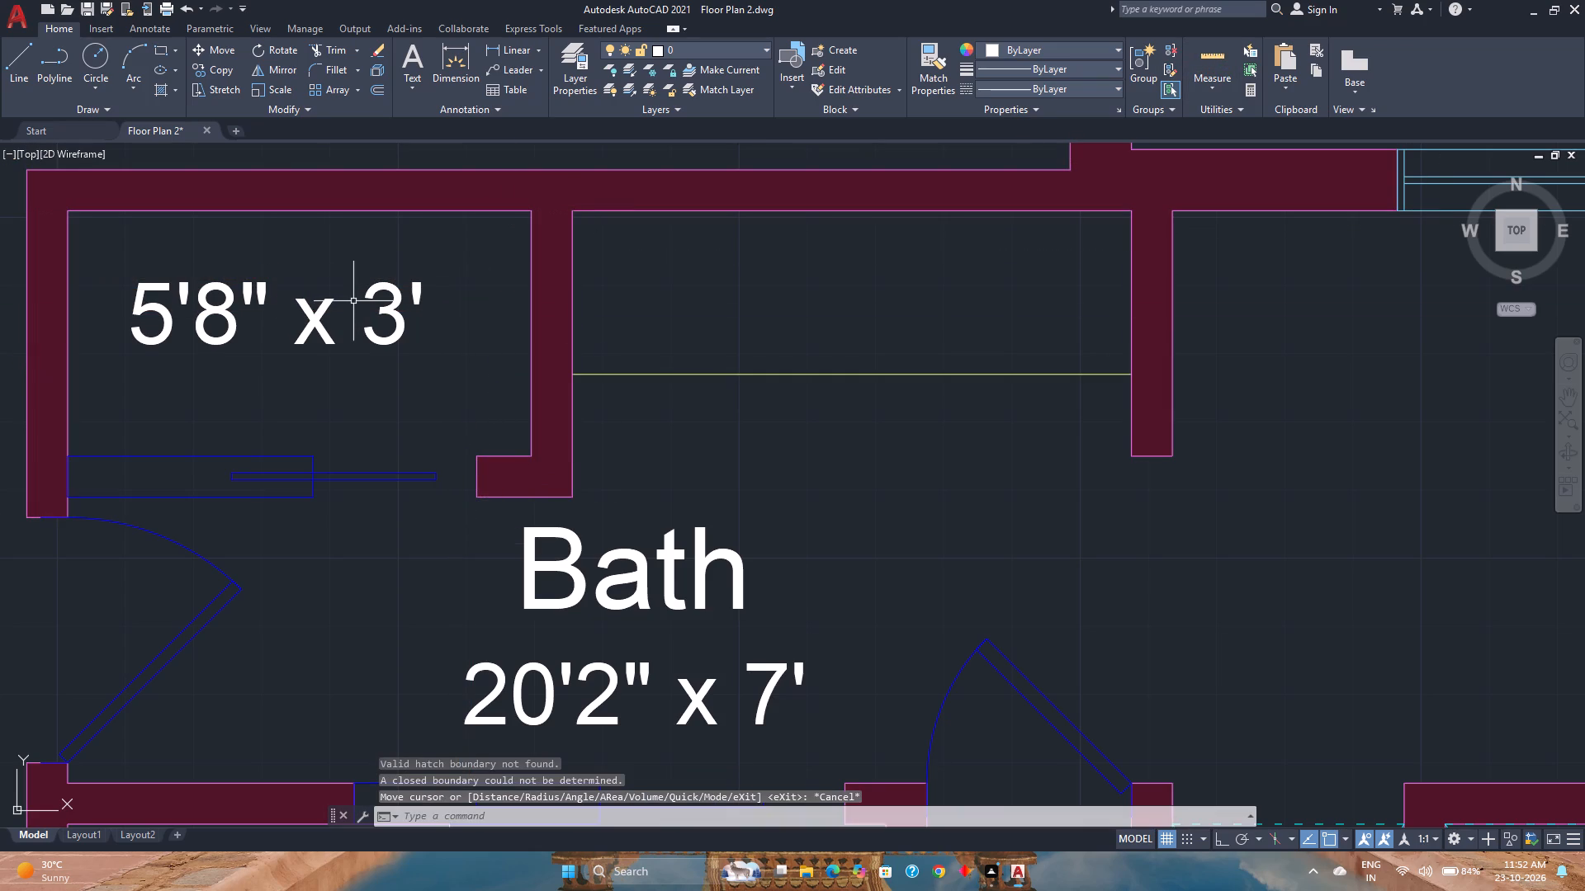
Copy the 5'8" x 3' label into the small unlabelled room below the crossed shower areas, beside the 10' x 10'4" WIC.
{"action": "left_click", "coordinate": [321, 315]}
{"action": "scroll", "coordinate": [313, 315], "scroll_direction": "down", "scroll_amount": 2}
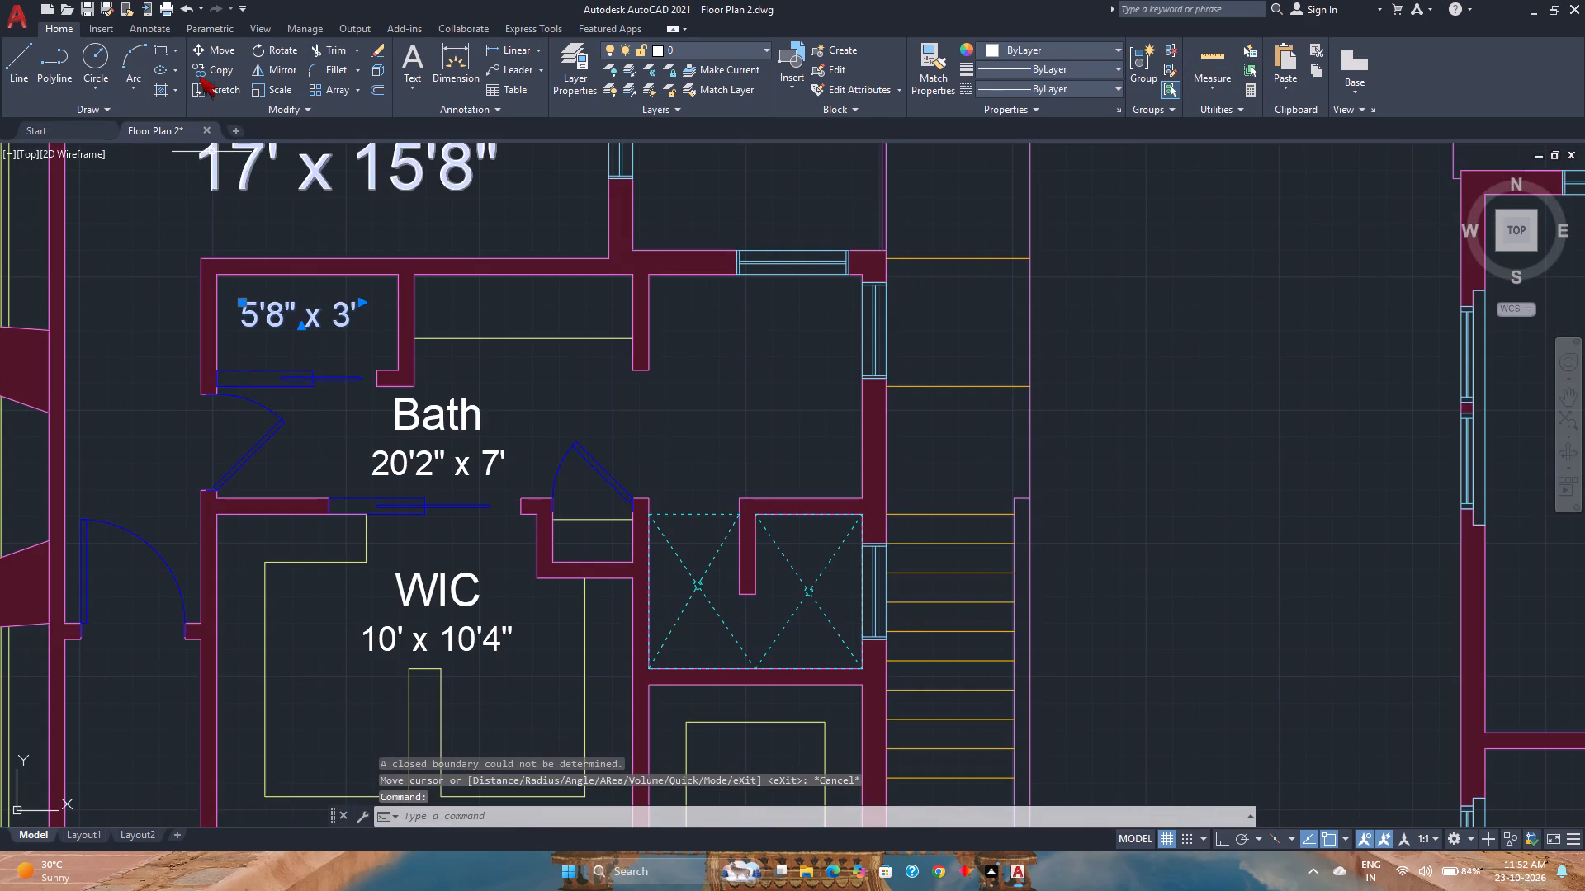
{"action": "left_click", "coordinate": [214, 77]}
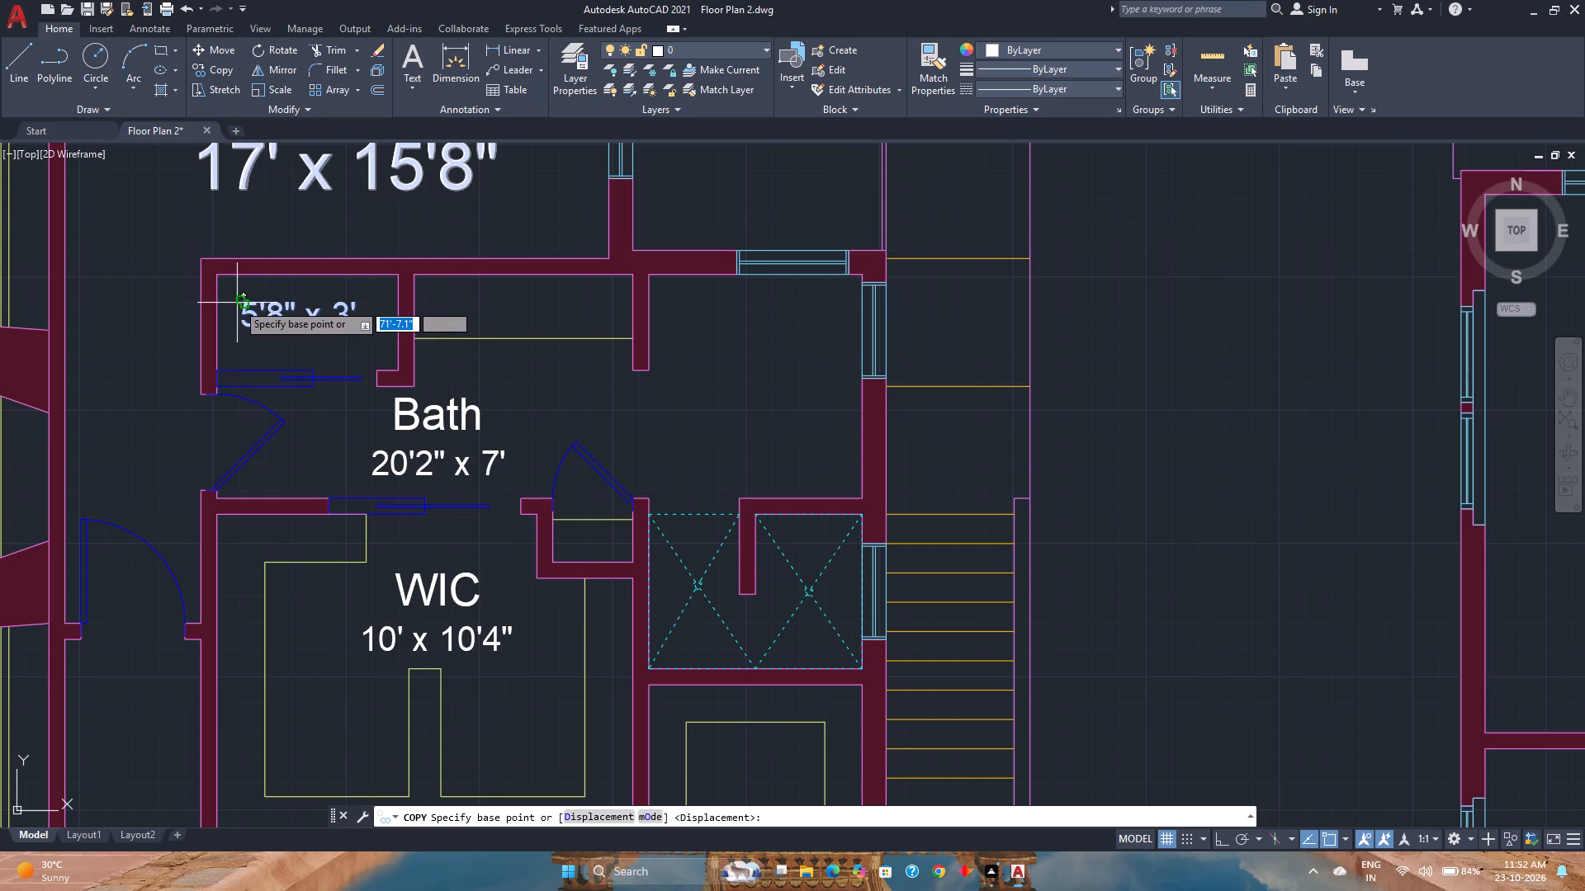
{"action": "left_click", "coordinate": [238, 303]}
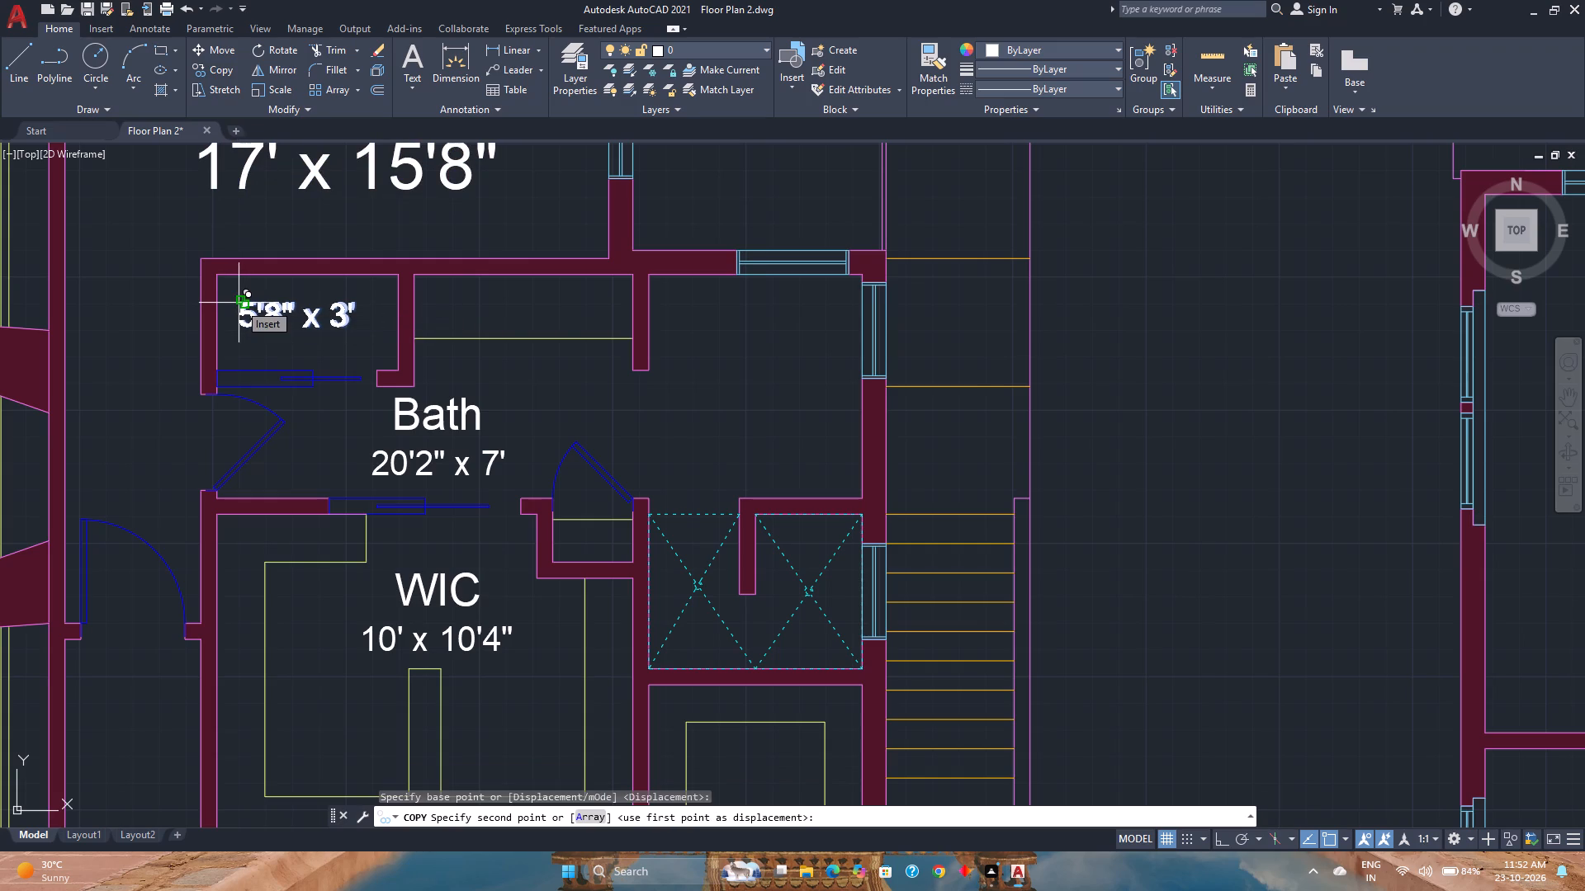
{"action": "scroll", "coordinate": [523, 453], "scroll_direction": "down", "scroll_amount": 1}
{"action": "middle_click_drag", "start_coordinate": [523, 453], "coordinate": [452, 349]}
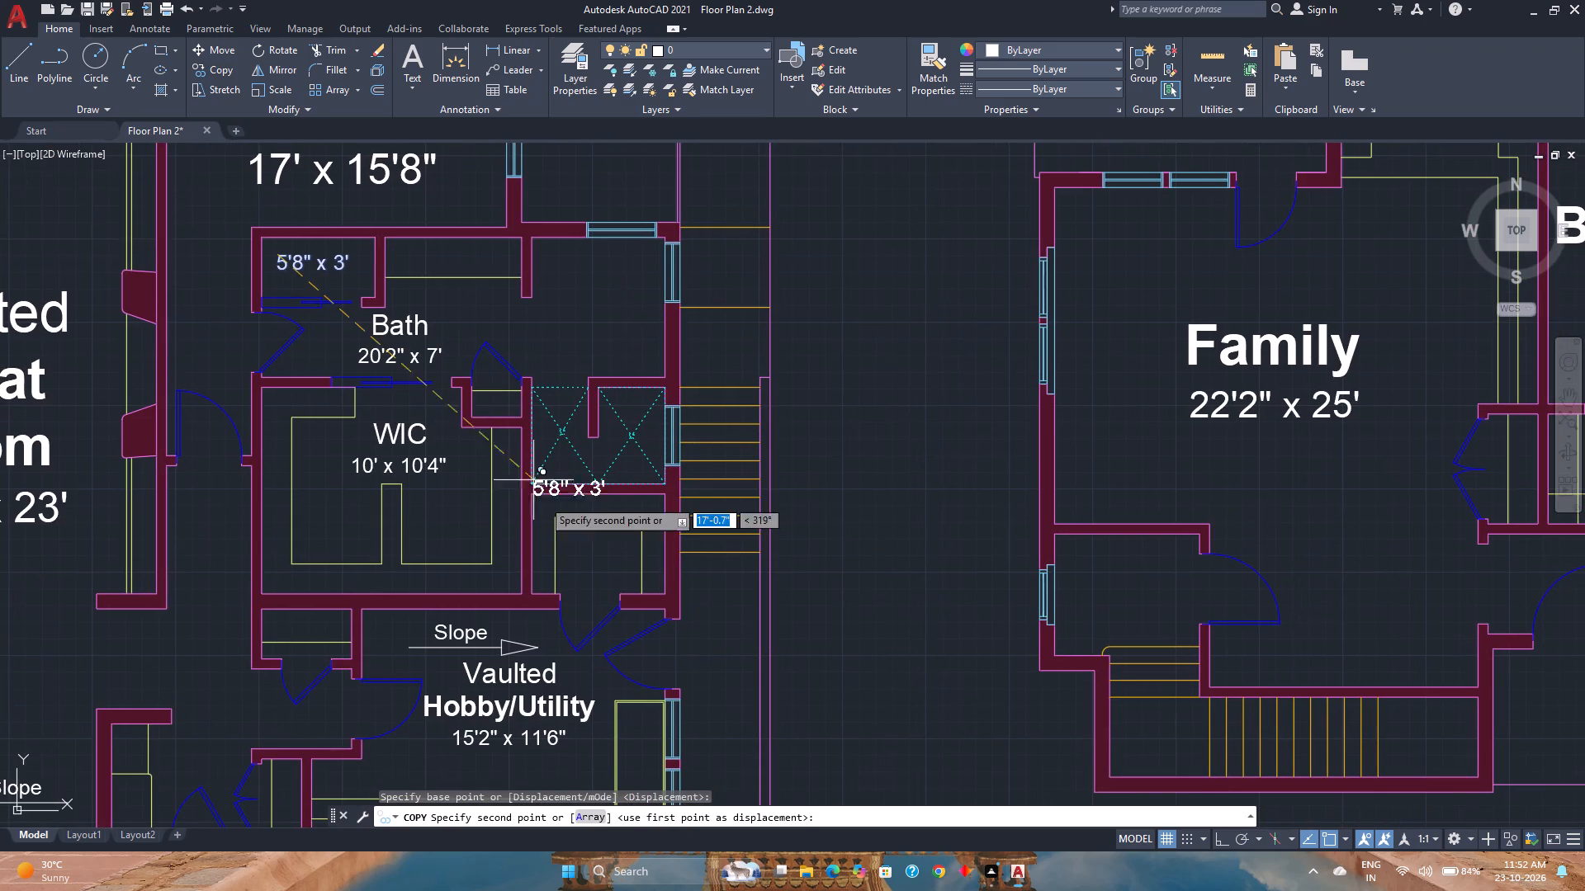
{"action": "left_click", "coordinate": [562, 544]}
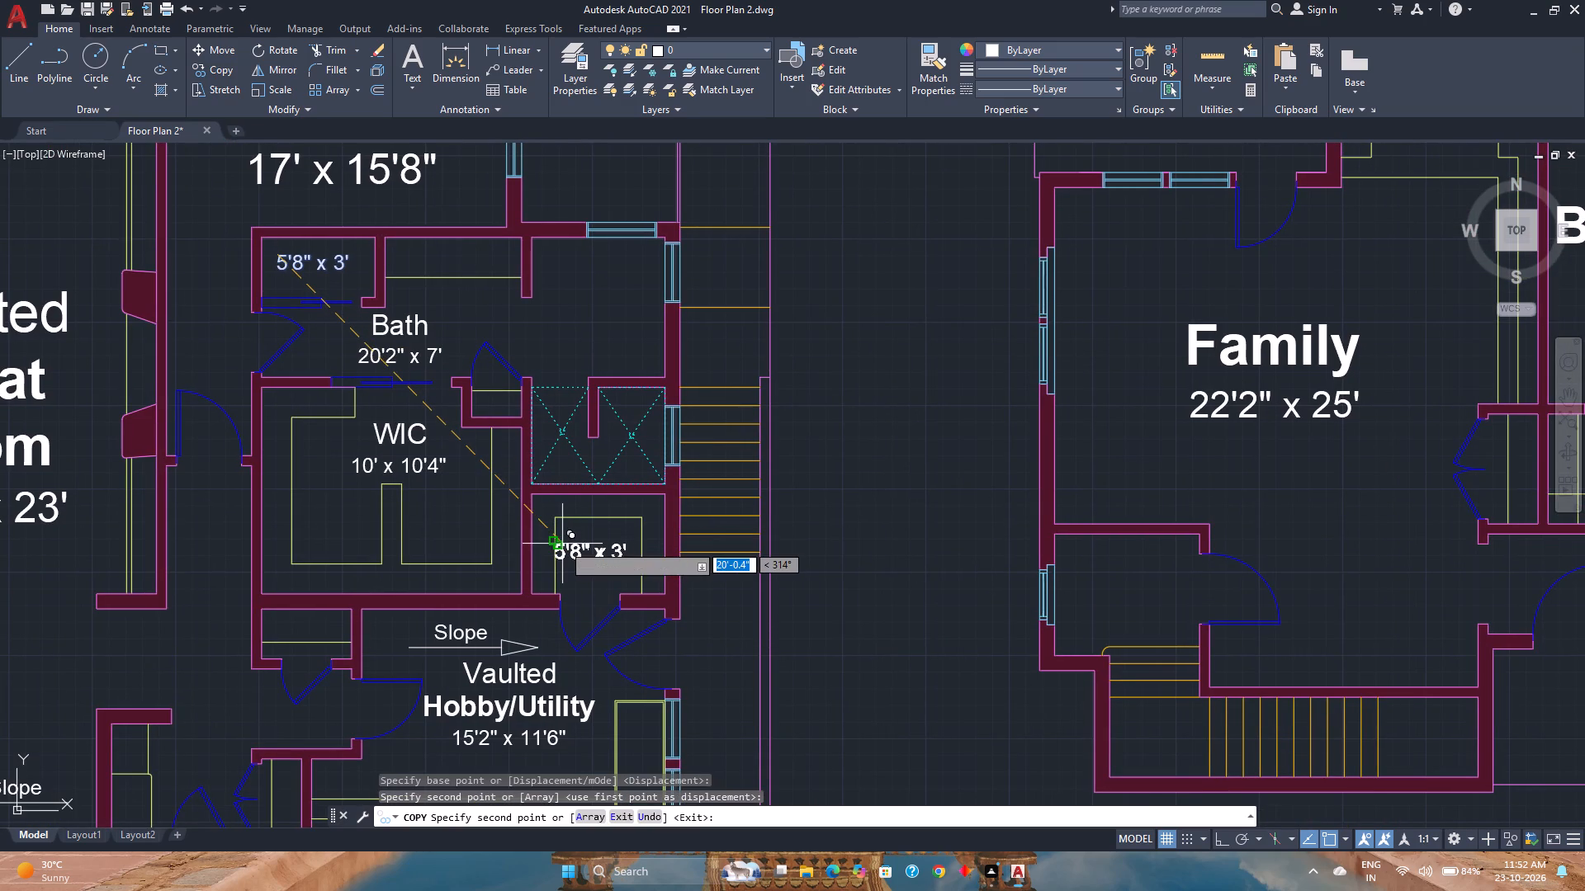
{"action": "key", "text": "Escape"}
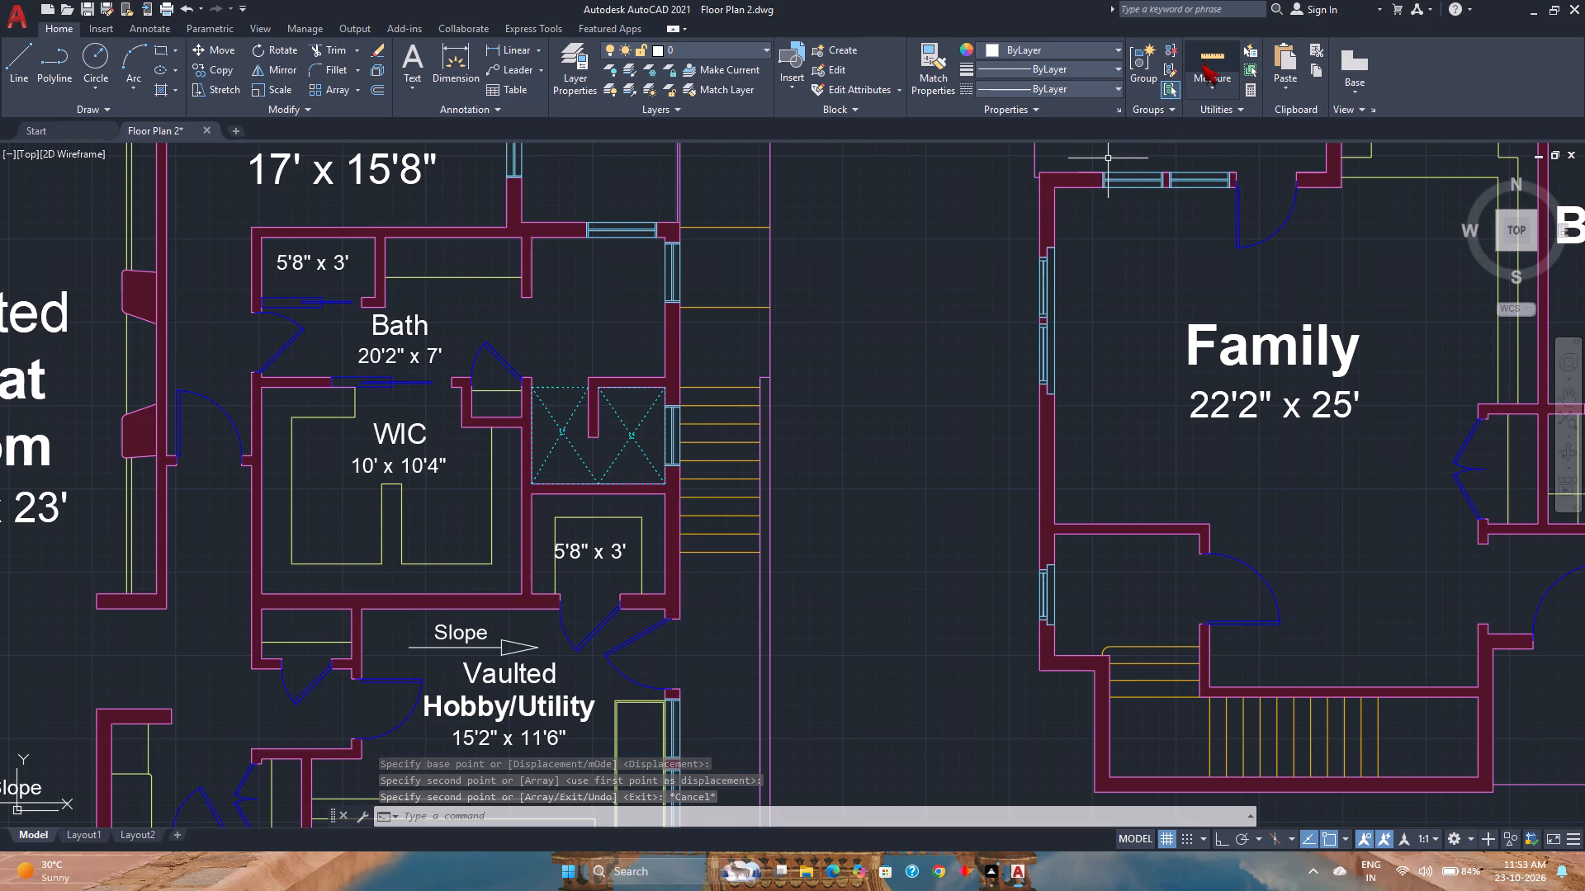
Measure the width and depth of the small room below the crossed shower areas.
{"action": "left_click", "coordinate": [1203, 60]}
{"action": "scroll", "coordinate": [613, 519], "scroll_direction": "up", "scroll_amount": 3}
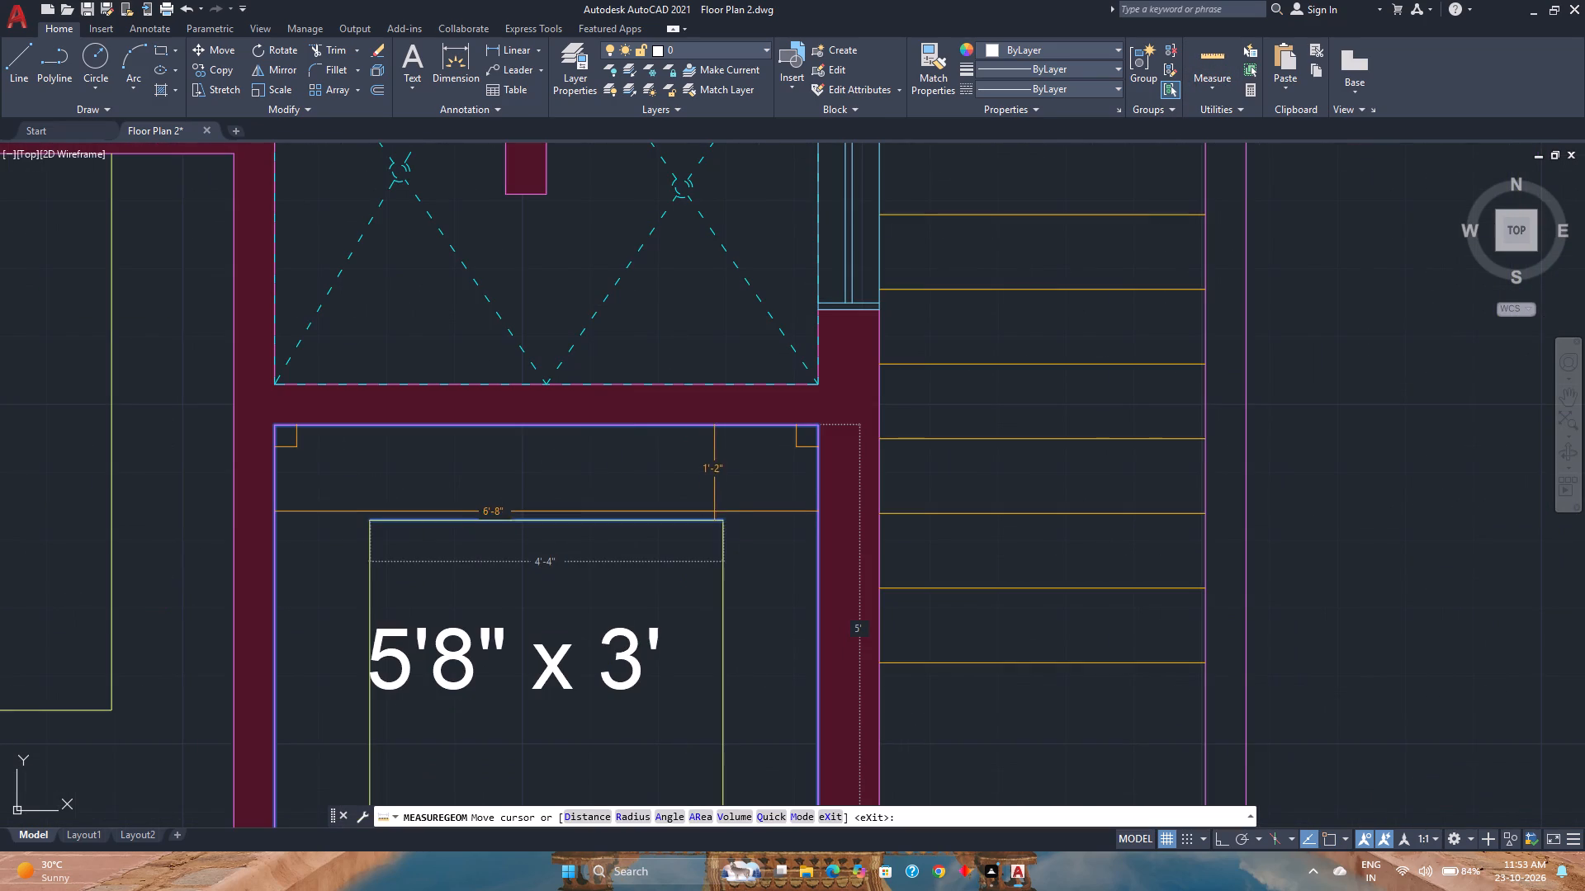
{"action": "scroll", "coordinate": [784, 510], "scroll_direction": "down", "scroll_amount": 1}
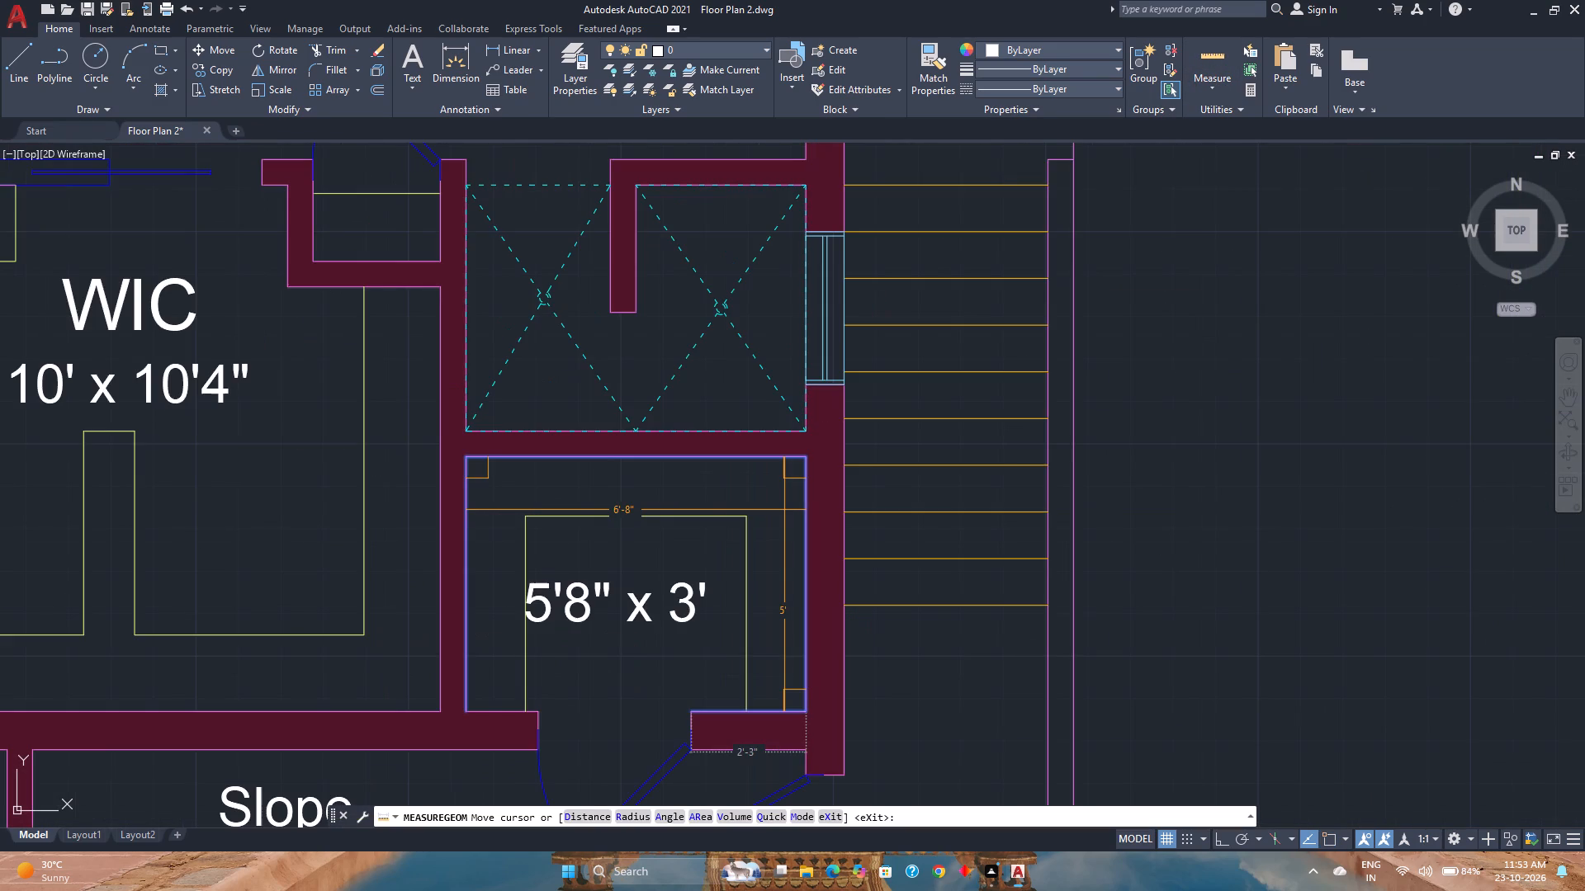
{"action": "key", "text": "Escape"}
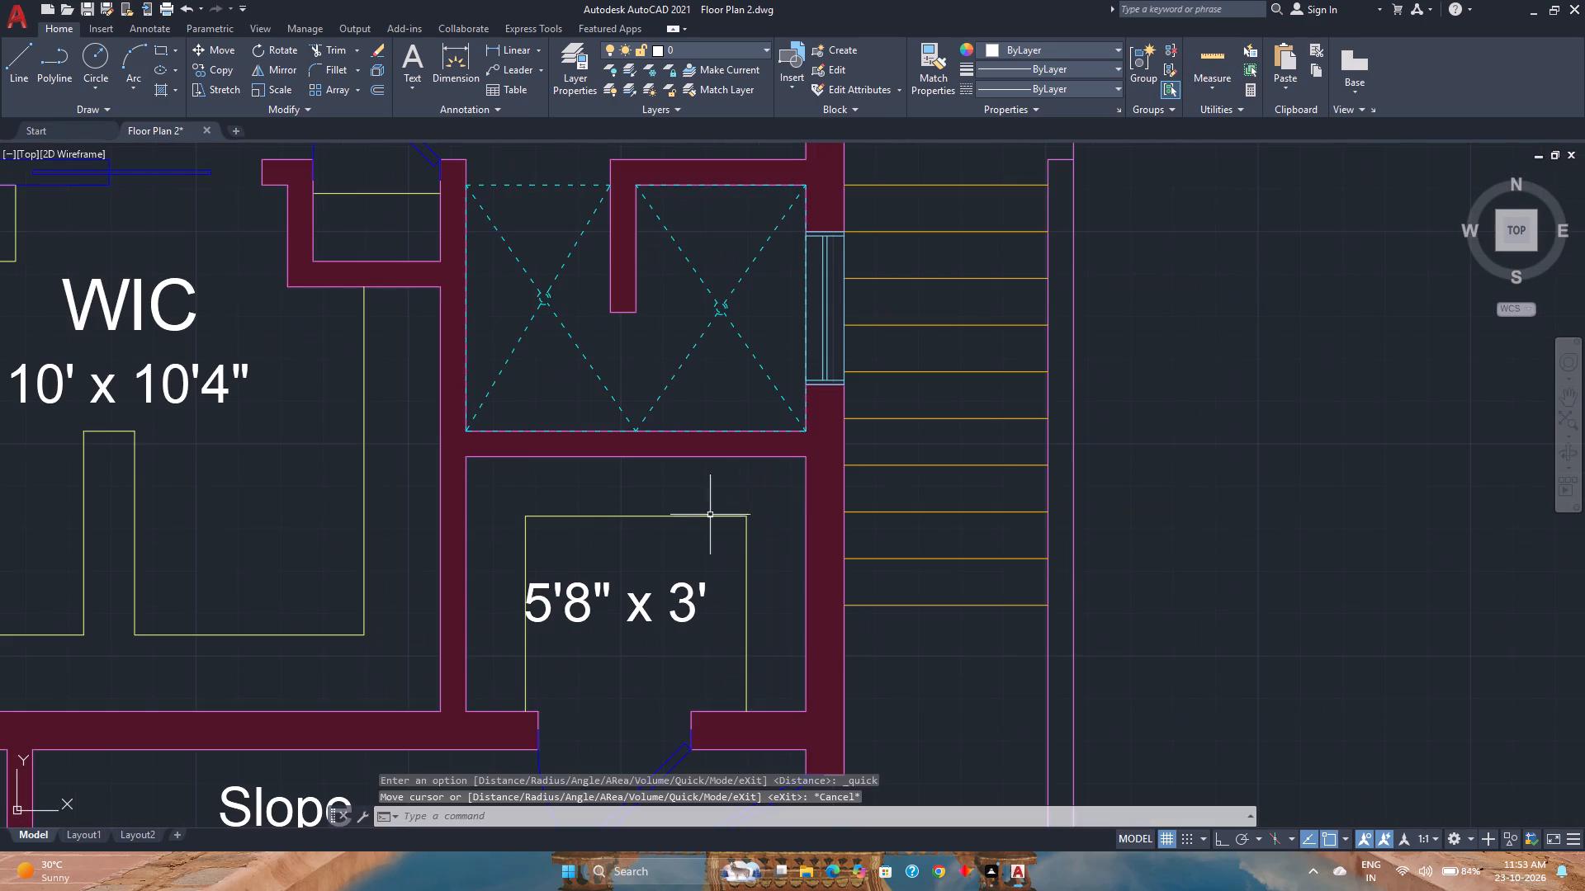
Change the copied label in that small room to read 6'8" x 5' and narrow its text box to about 3'-8".
{"action": "double_click", "coordinate": [586, 599]}
{"action": "left_click", "coordinate": [549, 596]}
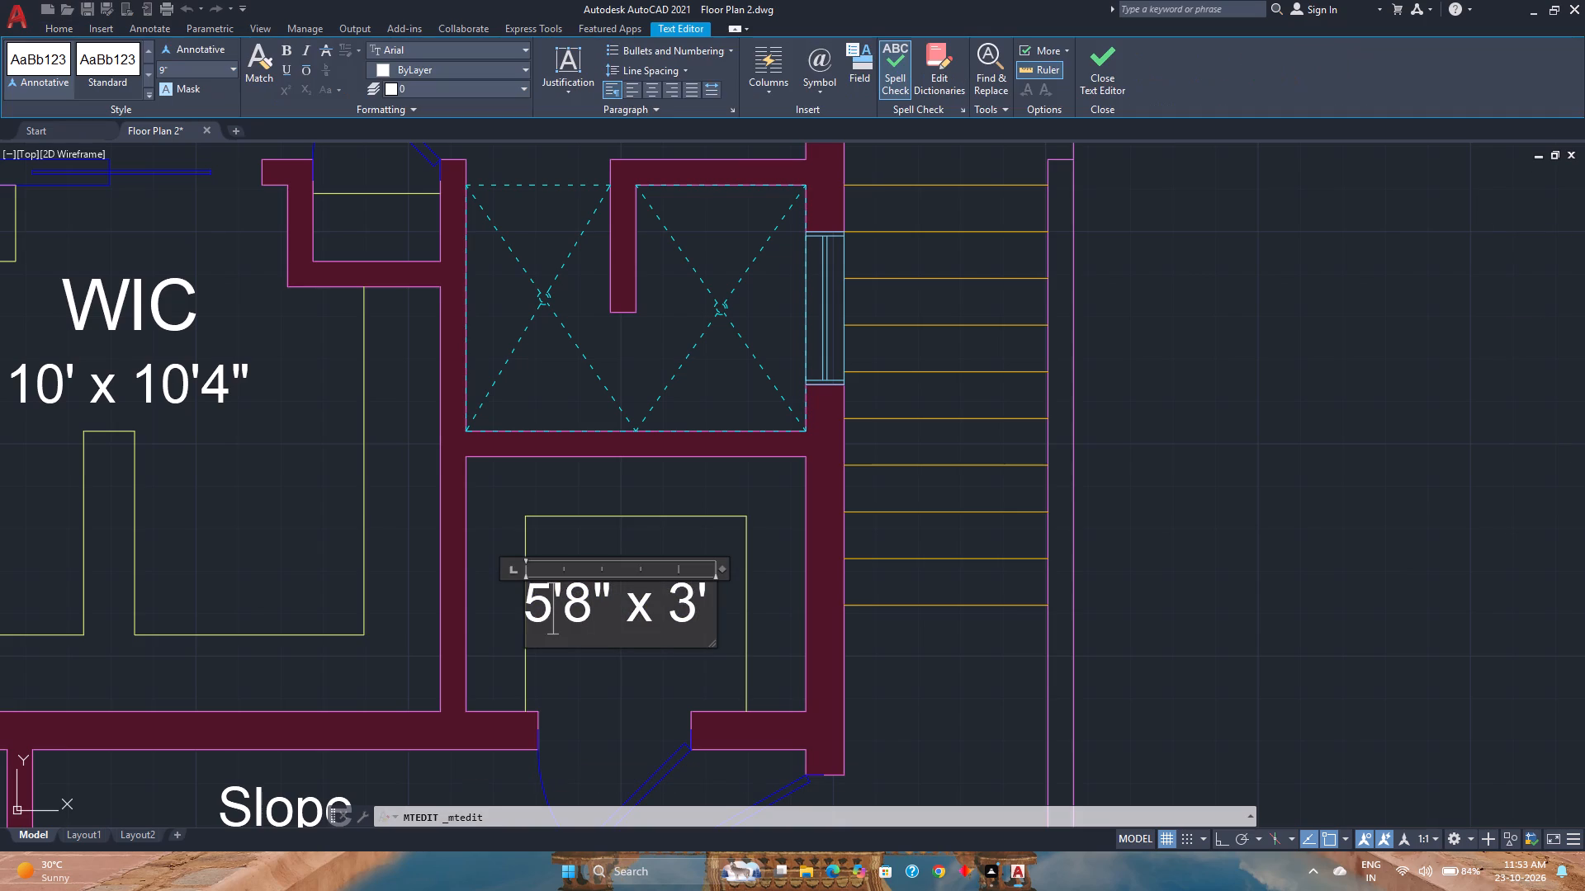
{"action": "key", "text": "BackSpace"}
{"action": "key", "text": "6"}
{"action": "key", "text": "Right"}
{"action": "key", "text": "Right"}
{"action": "key", "text": "Right"}
{"action": "key", "text": "Right"}
{"action": "key", "text": "Right"}
{"action": "key", "text": "Right"}
{"action": "key", "text": "Right"}
{"action": "key", "text": "BackSpace"}
{"action": "key", "text": "5"}
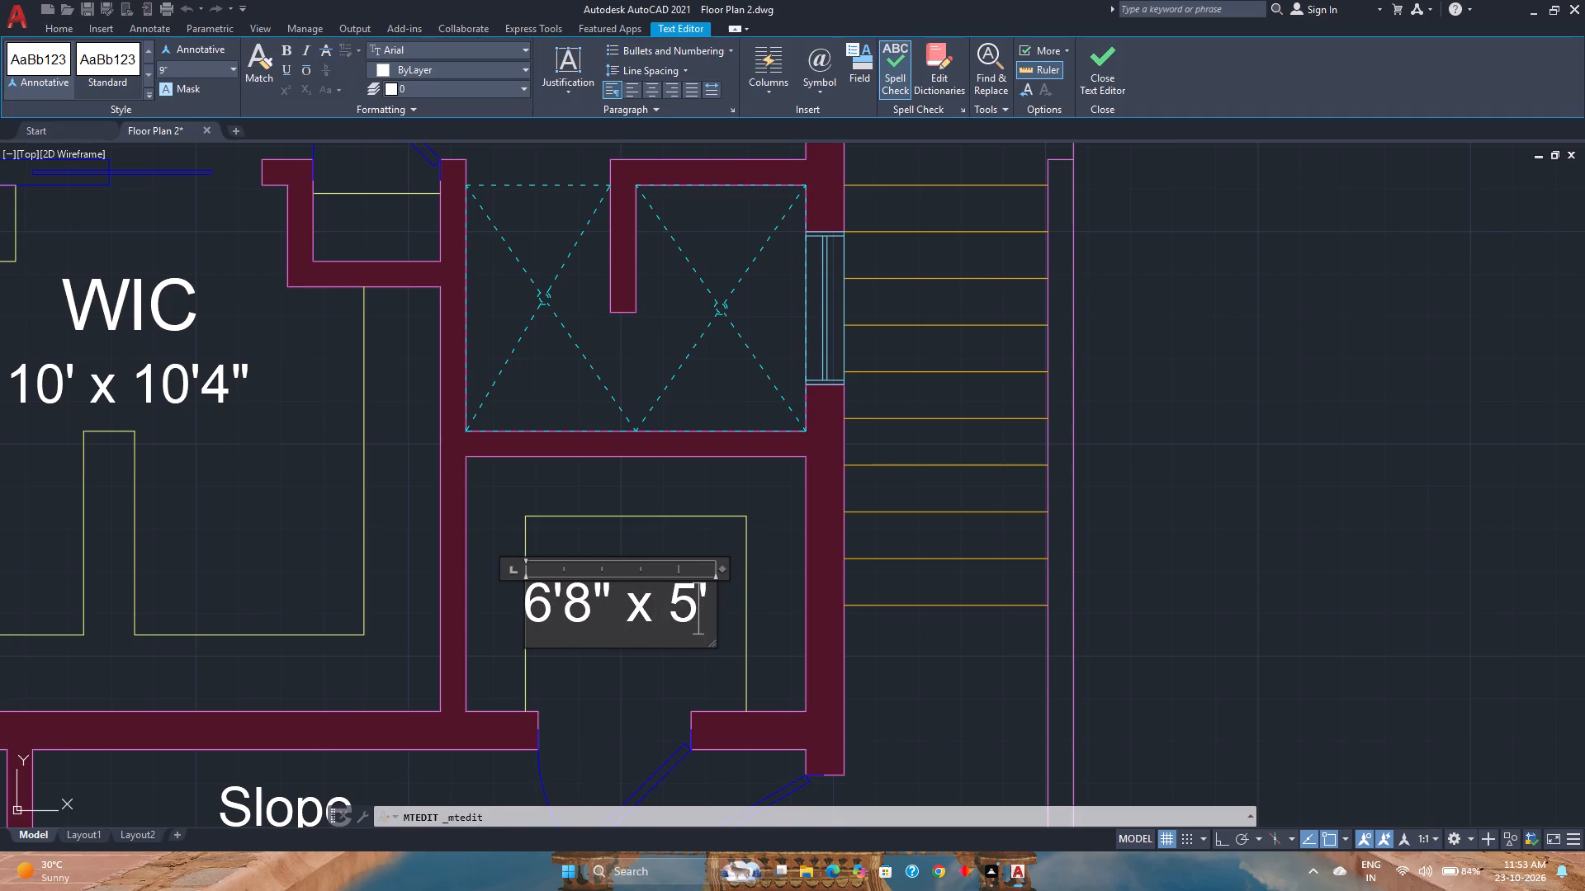
{"action": "left_click", "coordinate": [722, 569]}
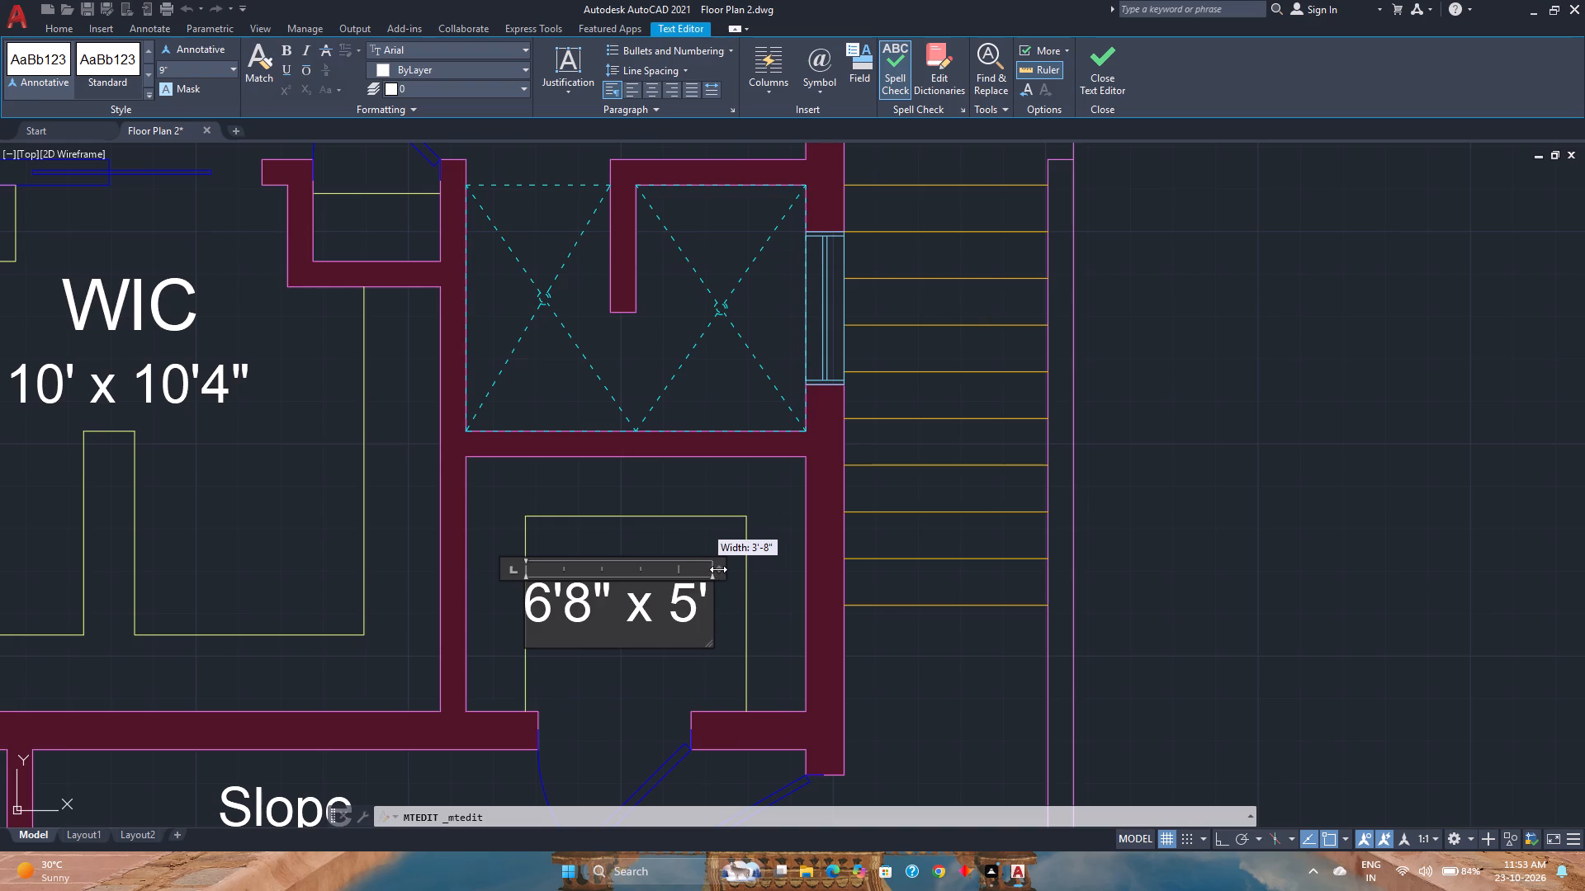
{"action": "left_click", "coordinate": [1120, 51]}
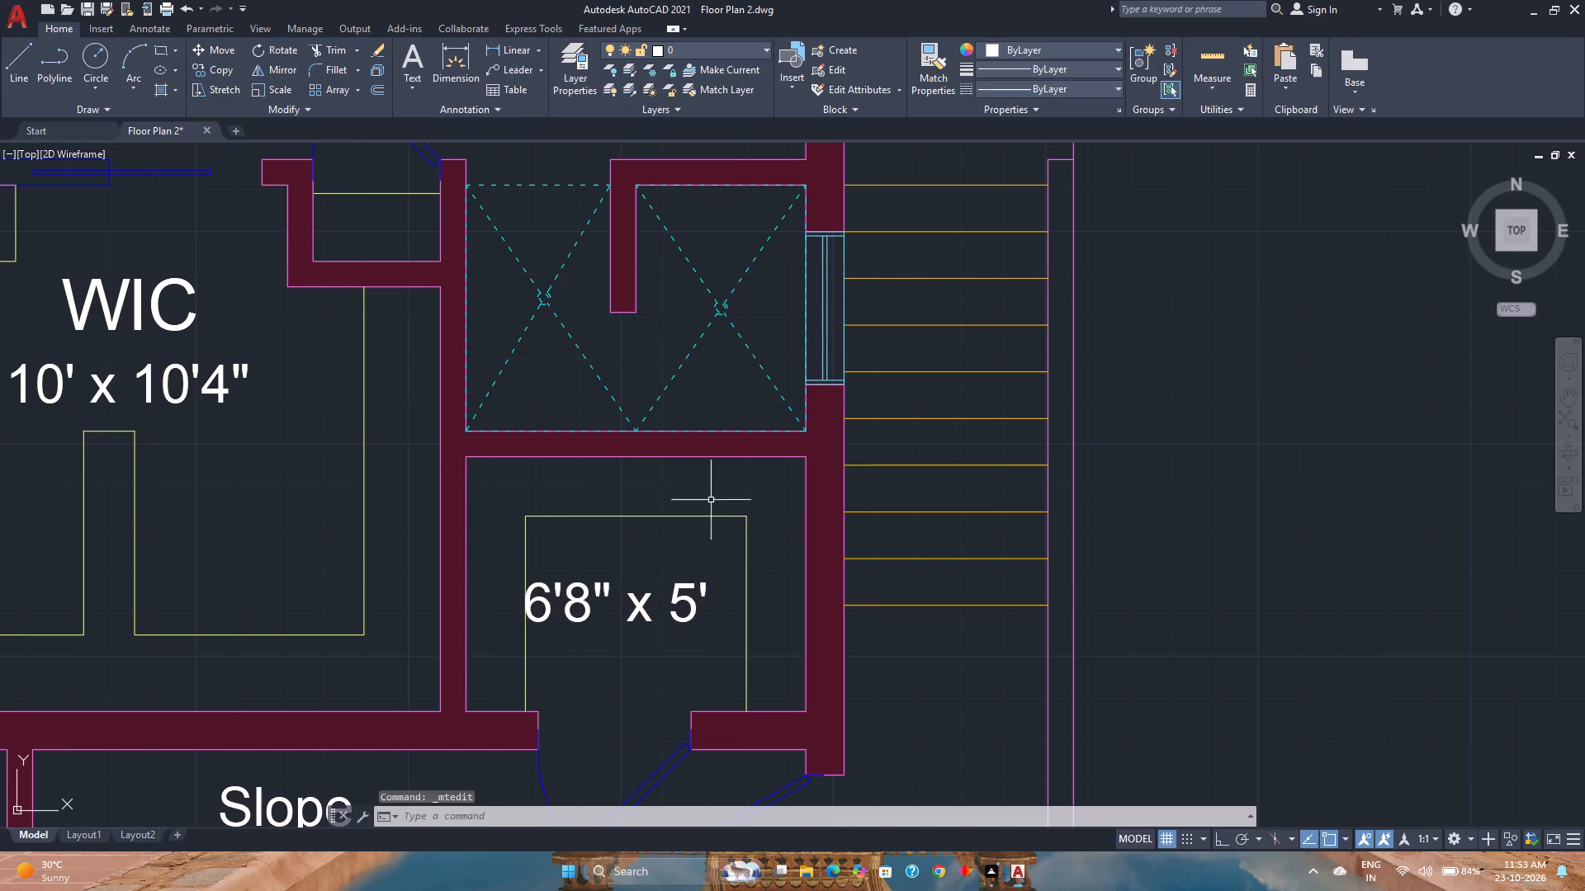
Shift the 6'8" x 5' label horizontally to the right by about 2.7" to centre it in its room.
{"action": "left_click", "coordinate": [552, 594]}
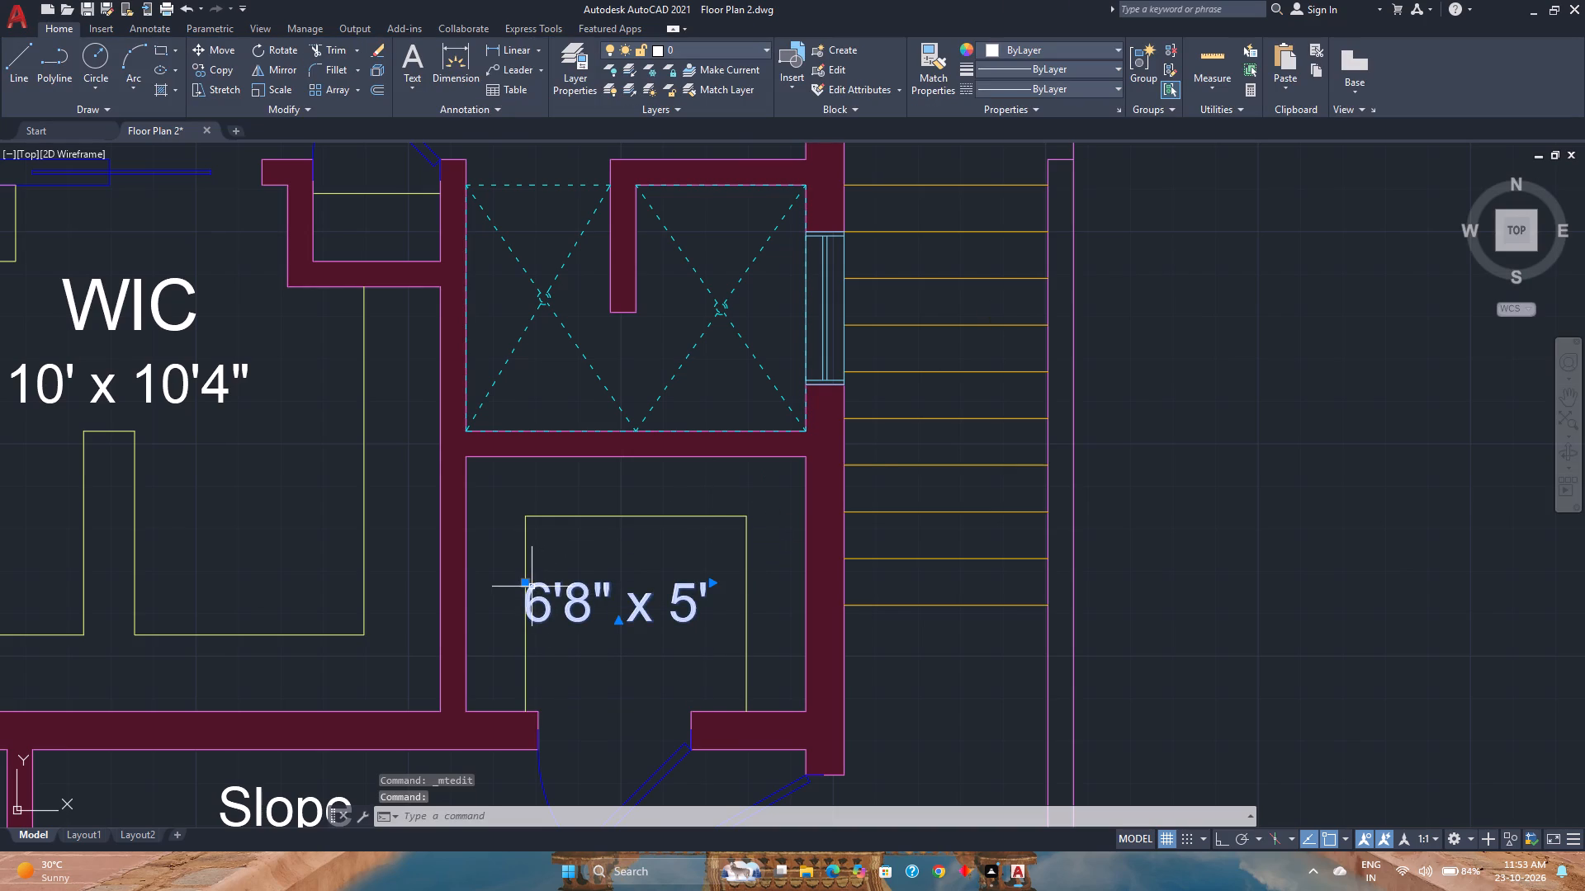
{"action": "left_click", "coordinate": [526, 583]}
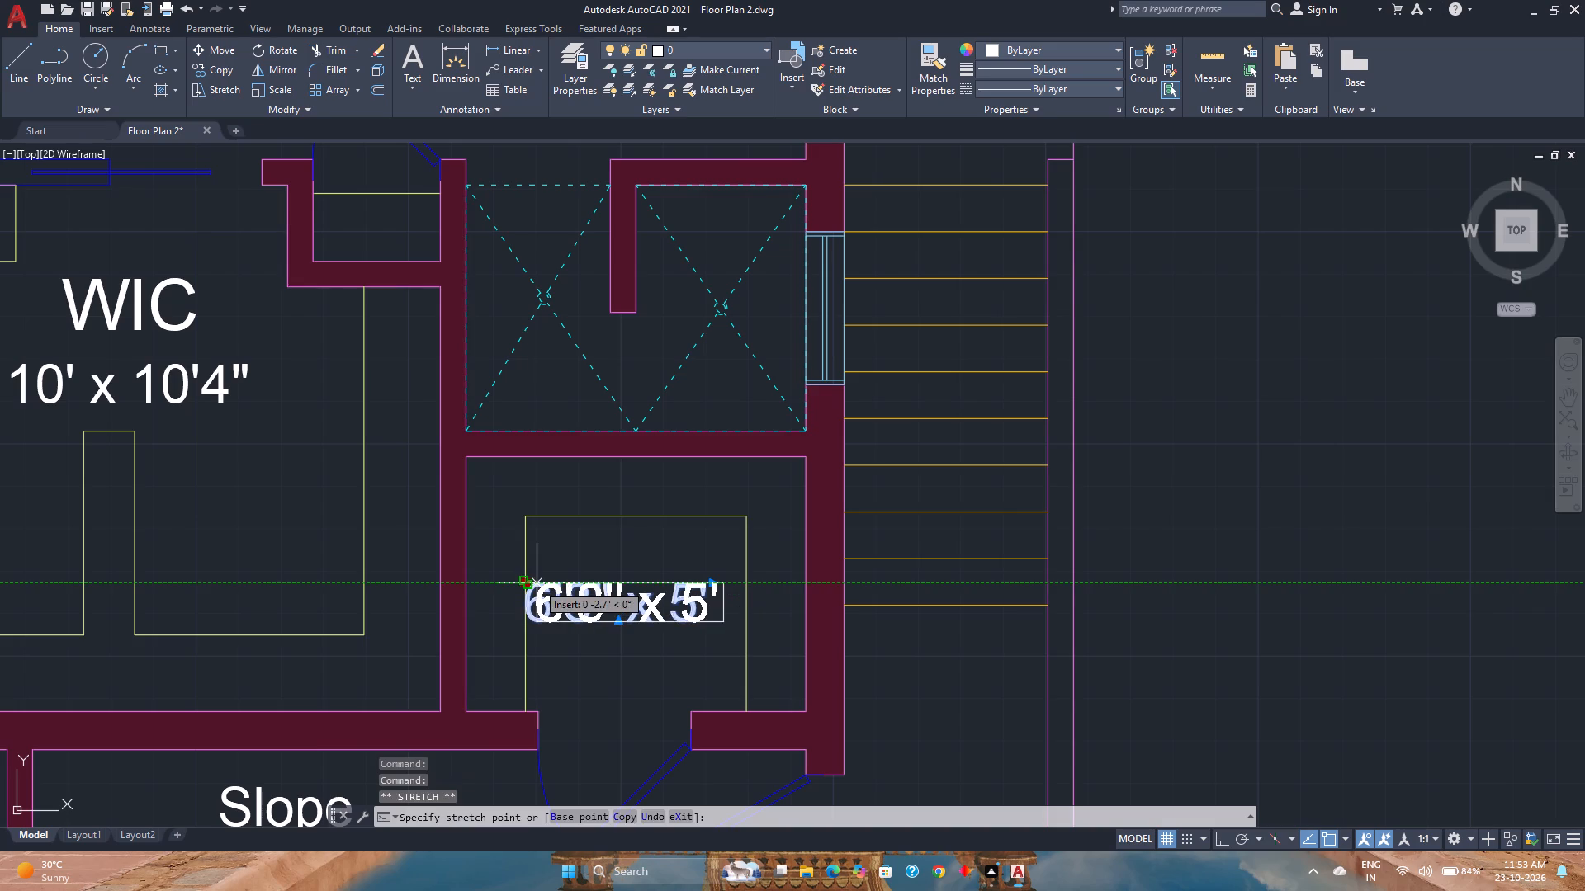
{"action": "left_click", "coordinate": [537, 583]}
{"action": "key", "text": "Escape"}
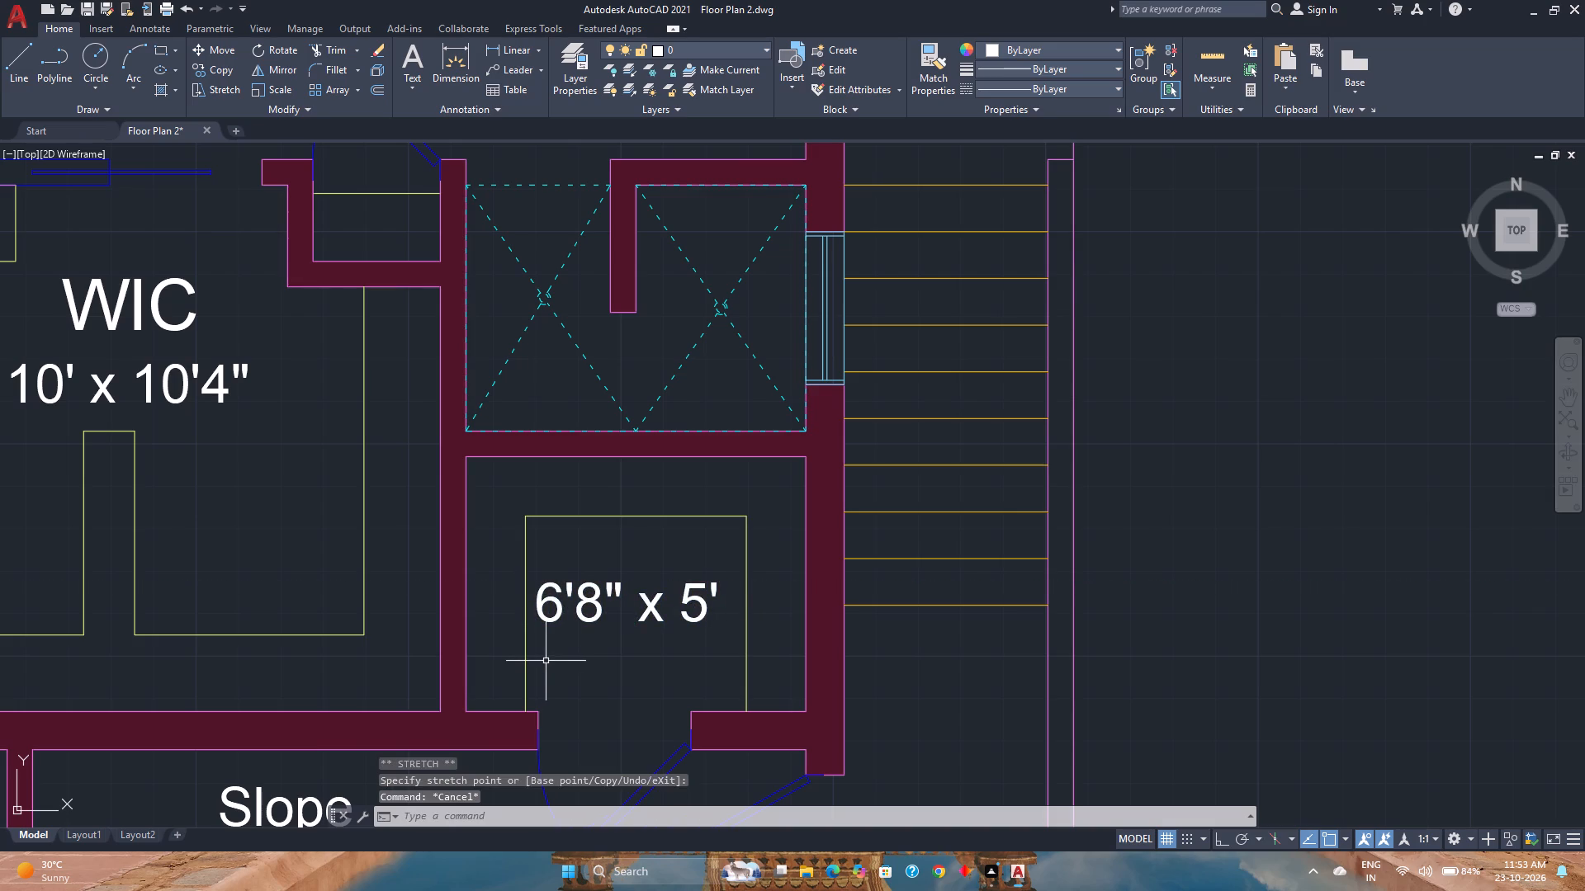
Save the Floor Plan 2 drawing.
{"action": "key", "text": "ctrl+s"}
Copy the Bedroom 12'4"x13'6" label into the unlabelled room at the lower-right corner of the Family-room floor plan.
{"action": "scroll", "coordinate": [630, 622], "scroll_direction": "down", "scroll_amount": 3}
{"action": "scroll", "coordinate": [828, 634], "scroll_direction": "down", "scroll_amount": 1}
{"action": "middle_click", "coordinate": [828, 634]}
{"action": "middle_click", "coordinate": [828, 634]}
{"action": "middle_click_drag", "start_coordinate": [828, 634], "coordinate": [793, 606]}
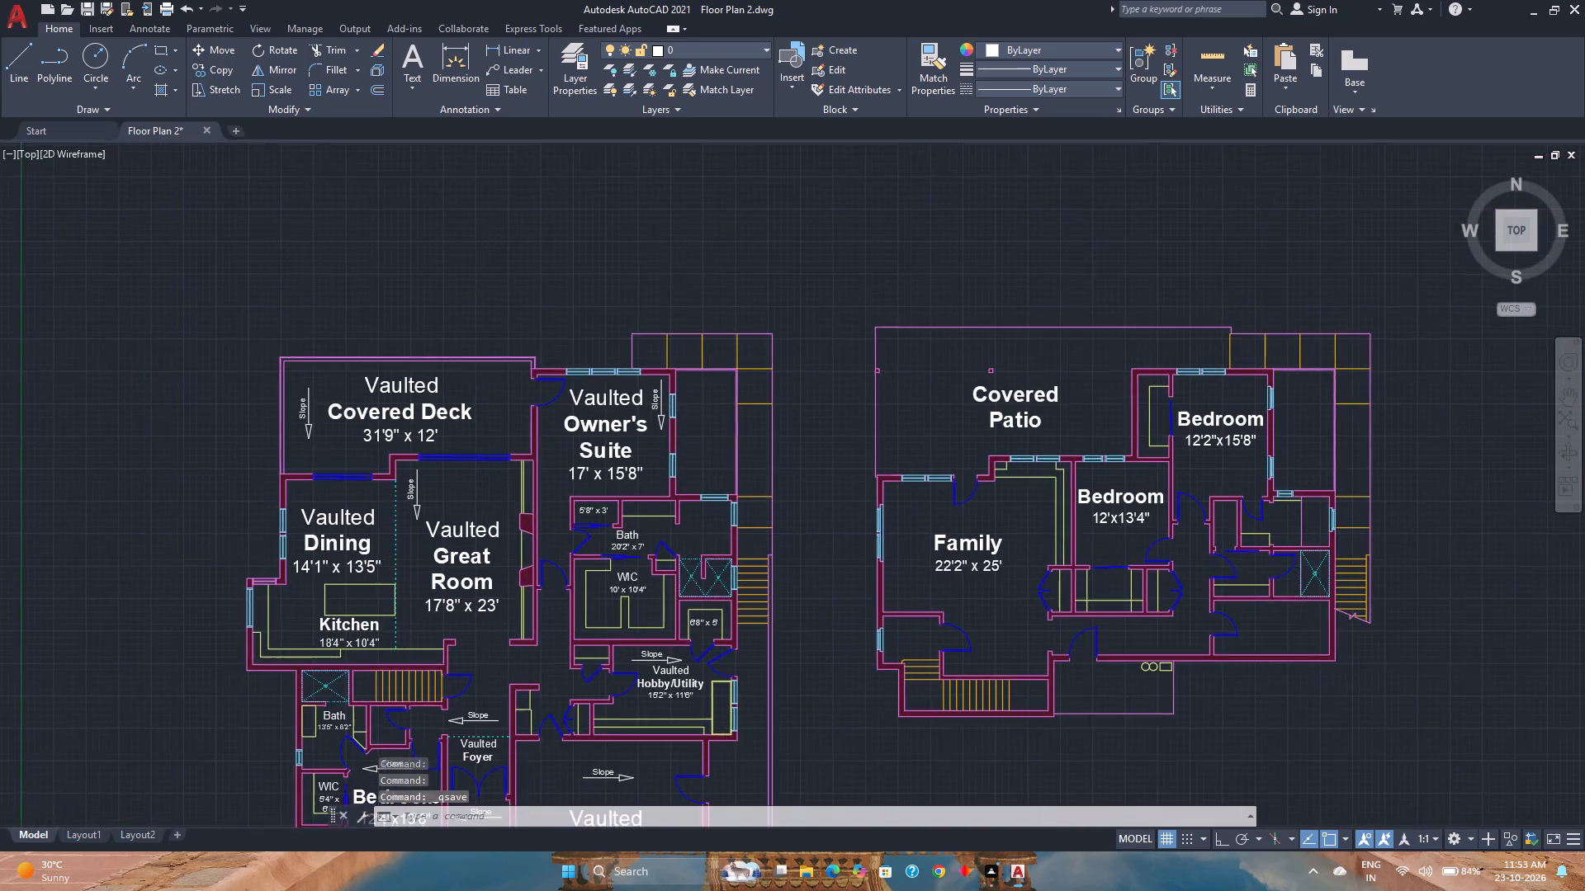
{"action": "middle_click_drag", "start_coordinate": [793, 606], "coordinate": [742, 548]}
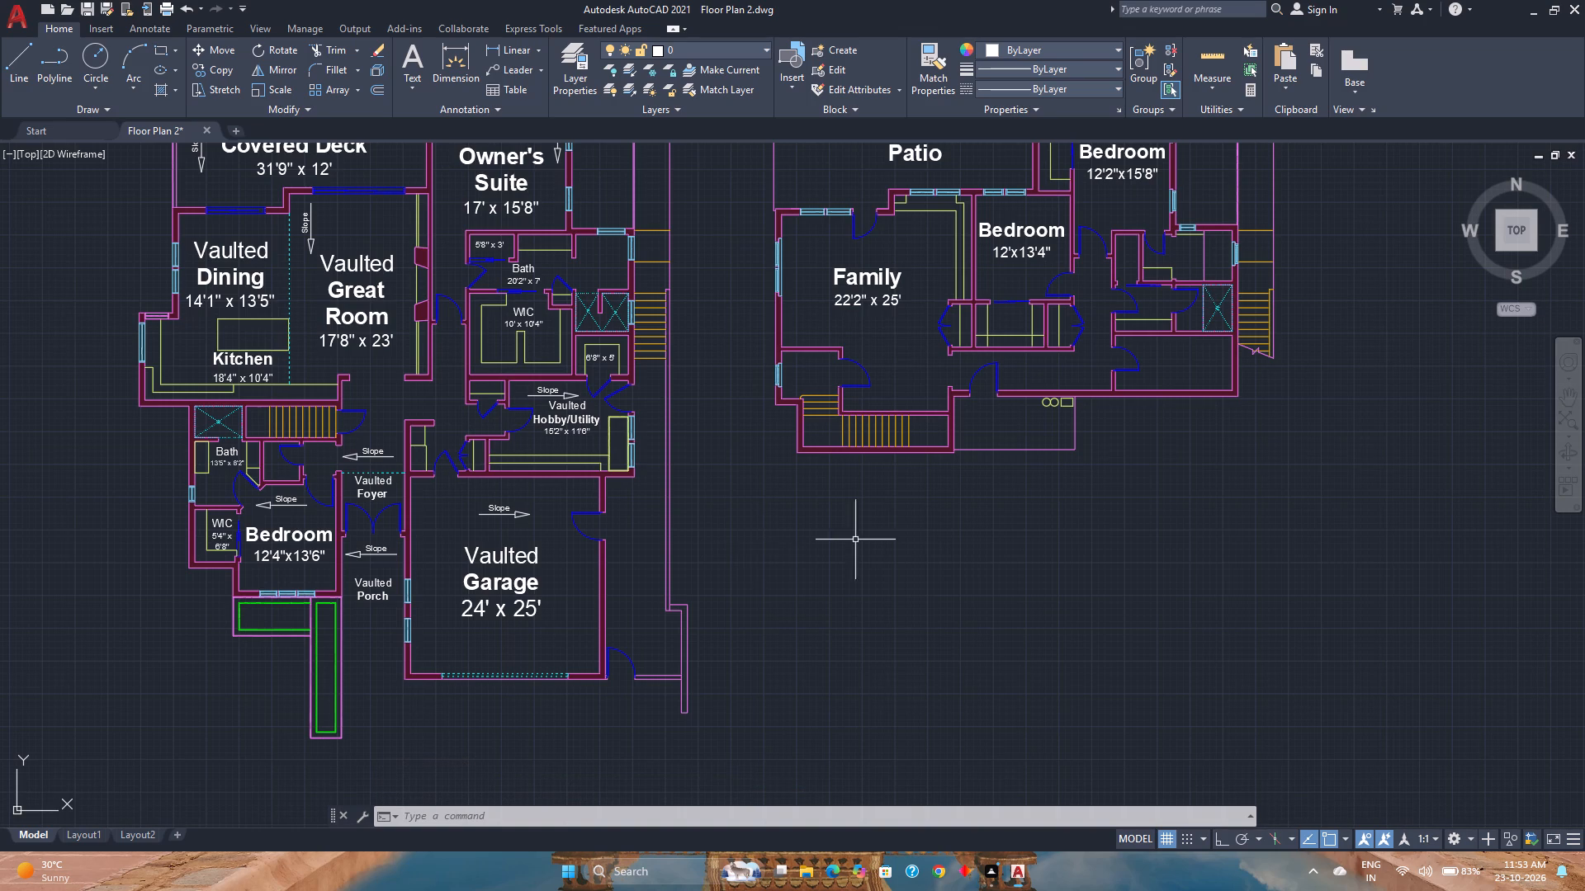
{"action": "scroll", "coordinate": [880, 543], "scroll_direction": "down", "scroll_amount": 1}
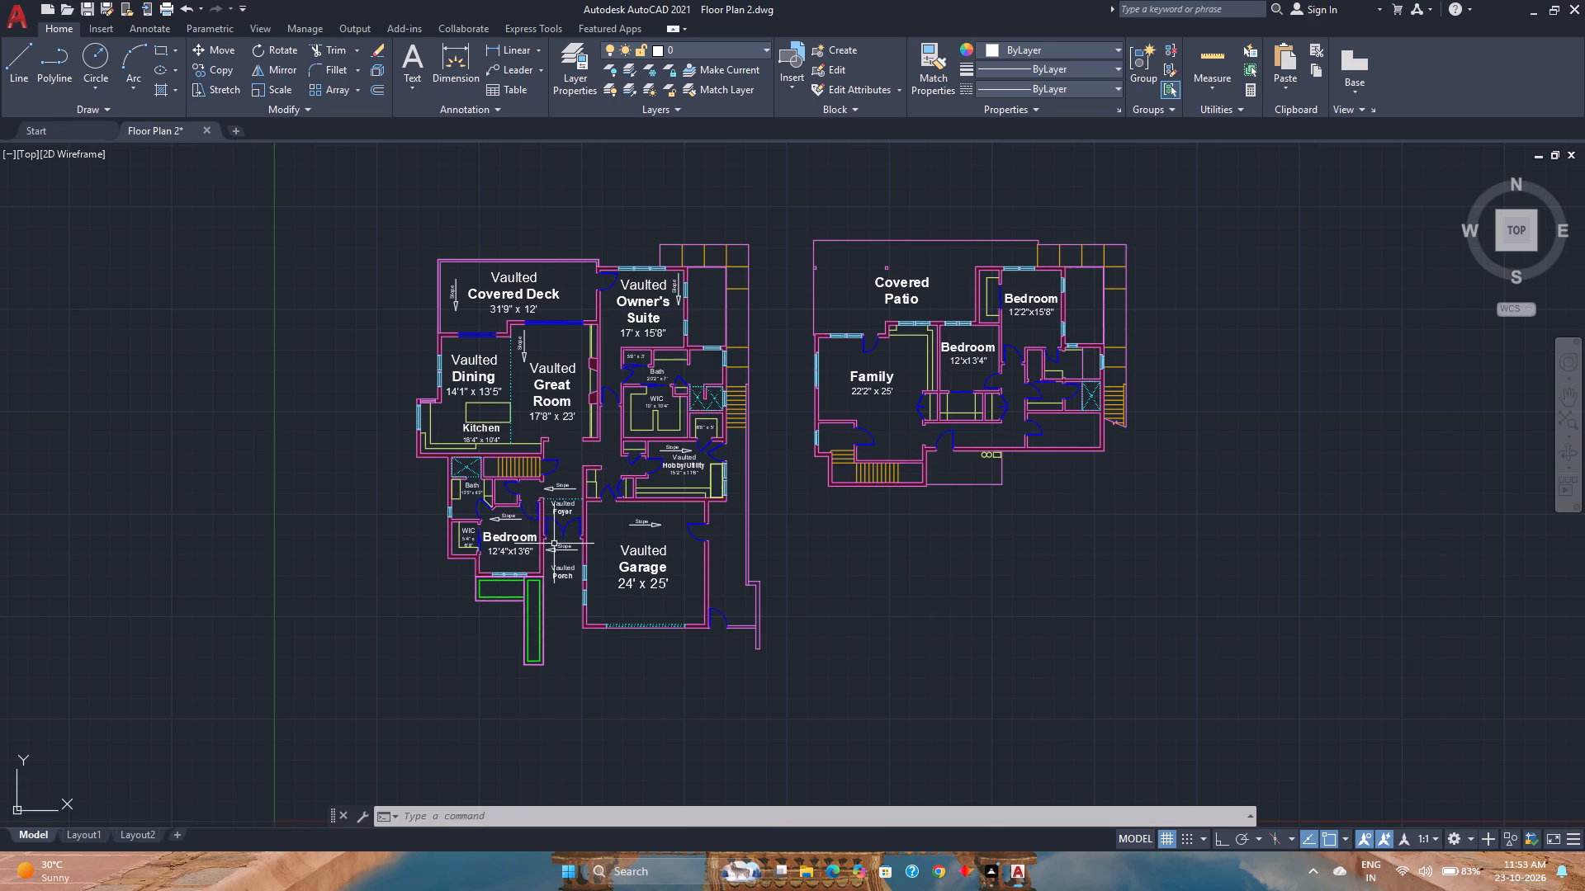
{"action": "left_click", "coordinate": [520, 535]}
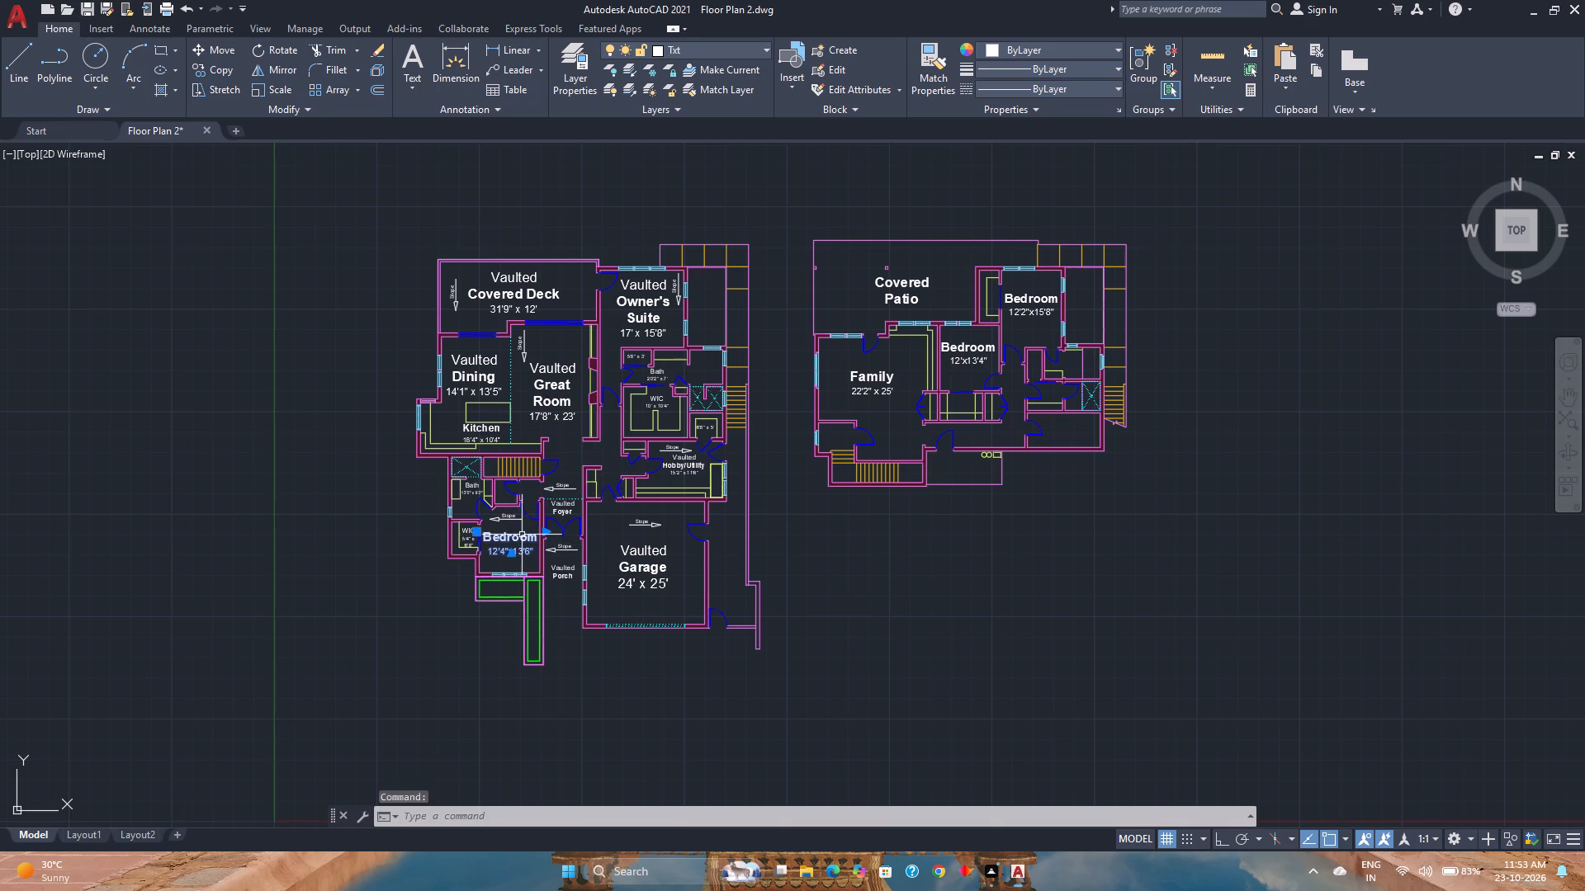
{"action": "left_click", "coordinate": [223, 72]}
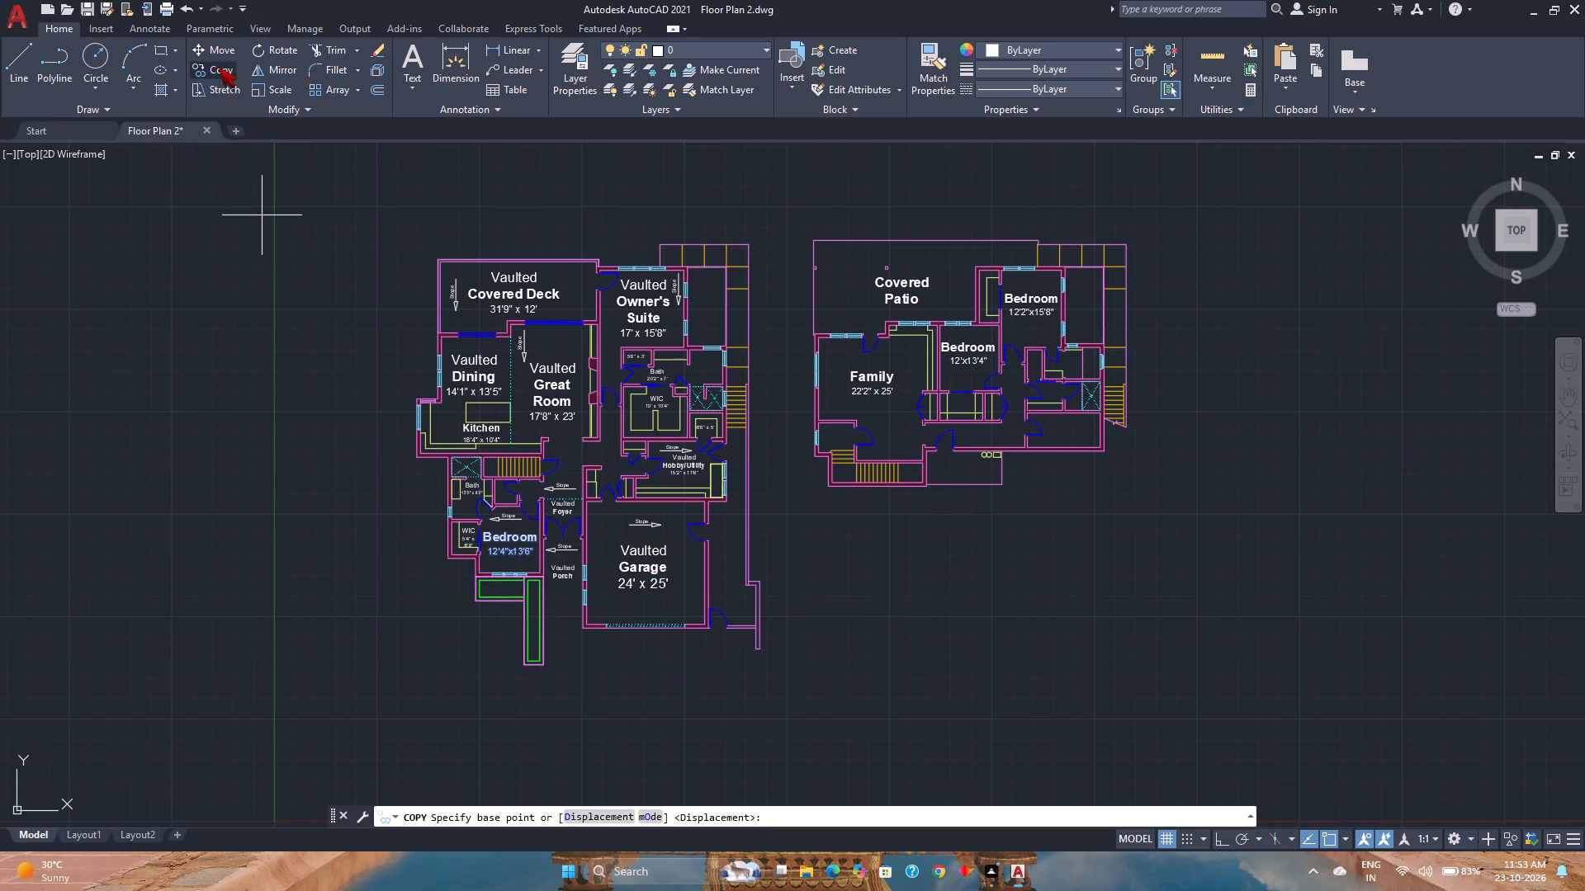
{"action": "scroll", "coordinate": [495, 602], "scroll_direction": "up", "scroll_amount": 3}
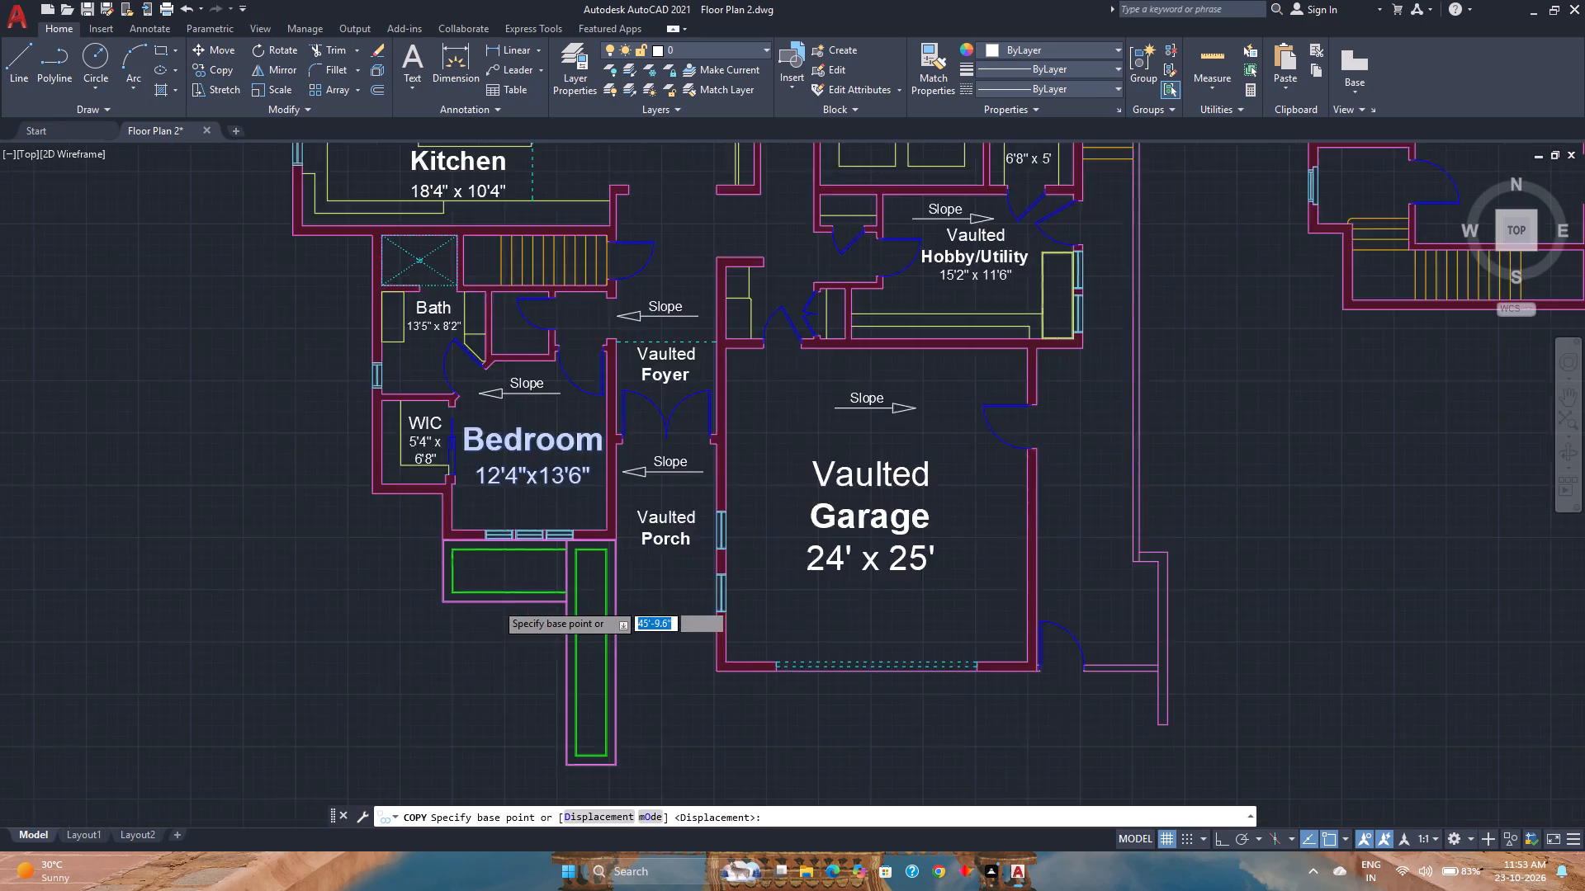
{"action": "left_click", "coordinate": [447, 323]}
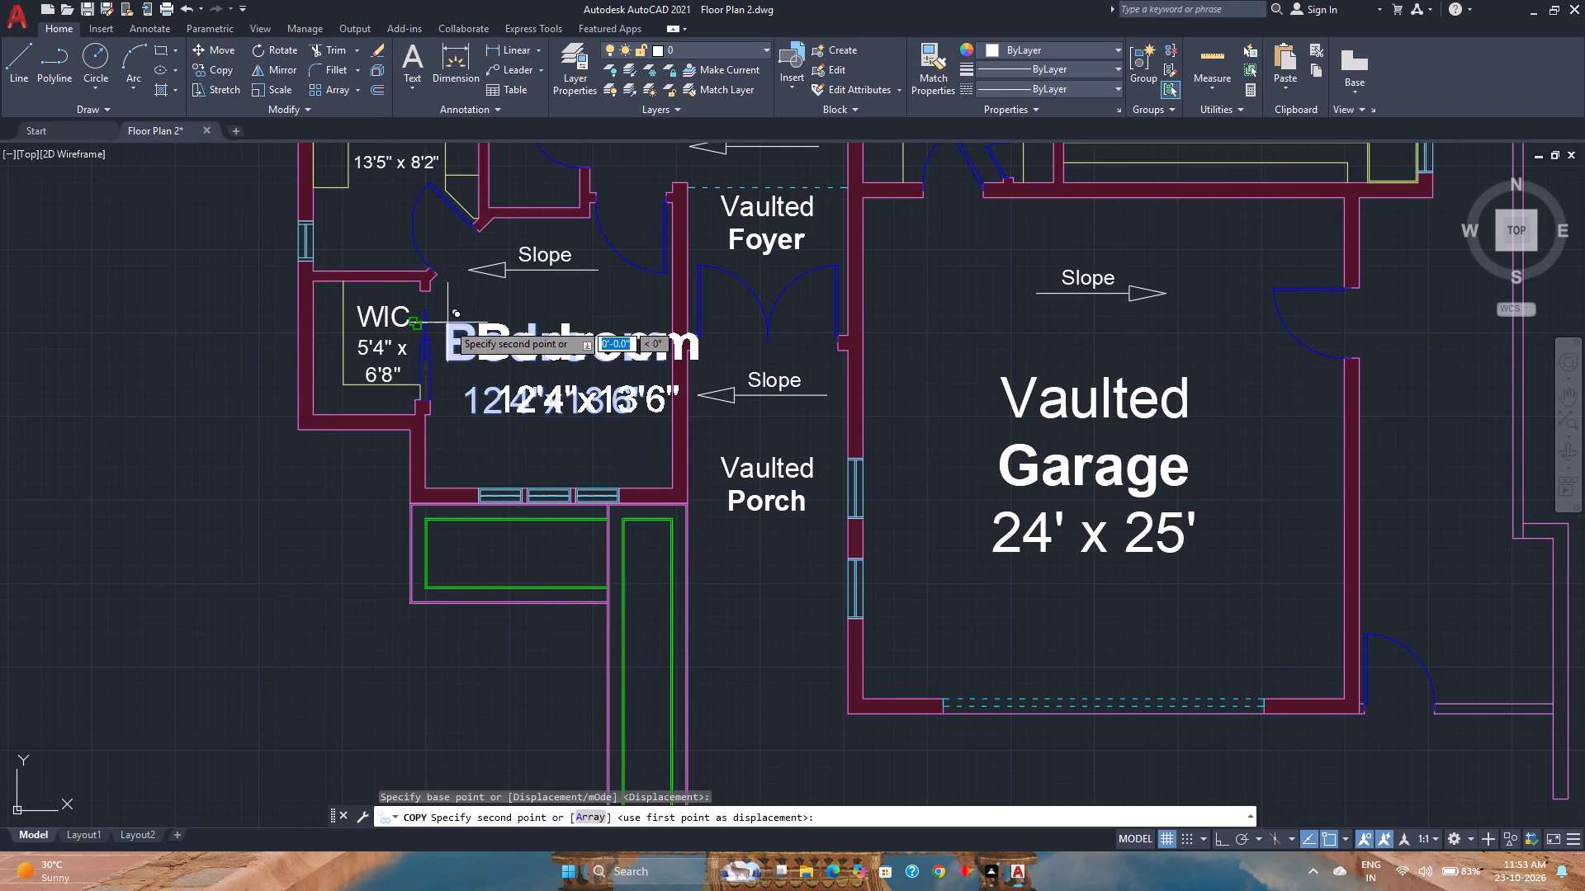
{"action": "scroll", "coordinate": [447, 323], "scroll_direction": "down", "scroll_amount": 2}
{"action": "middle_click", "coordinate": [883, 310]}
{"action": "middle_click_drag", "start_coordinate": [892, 310], "coordinate": [480, 565]}
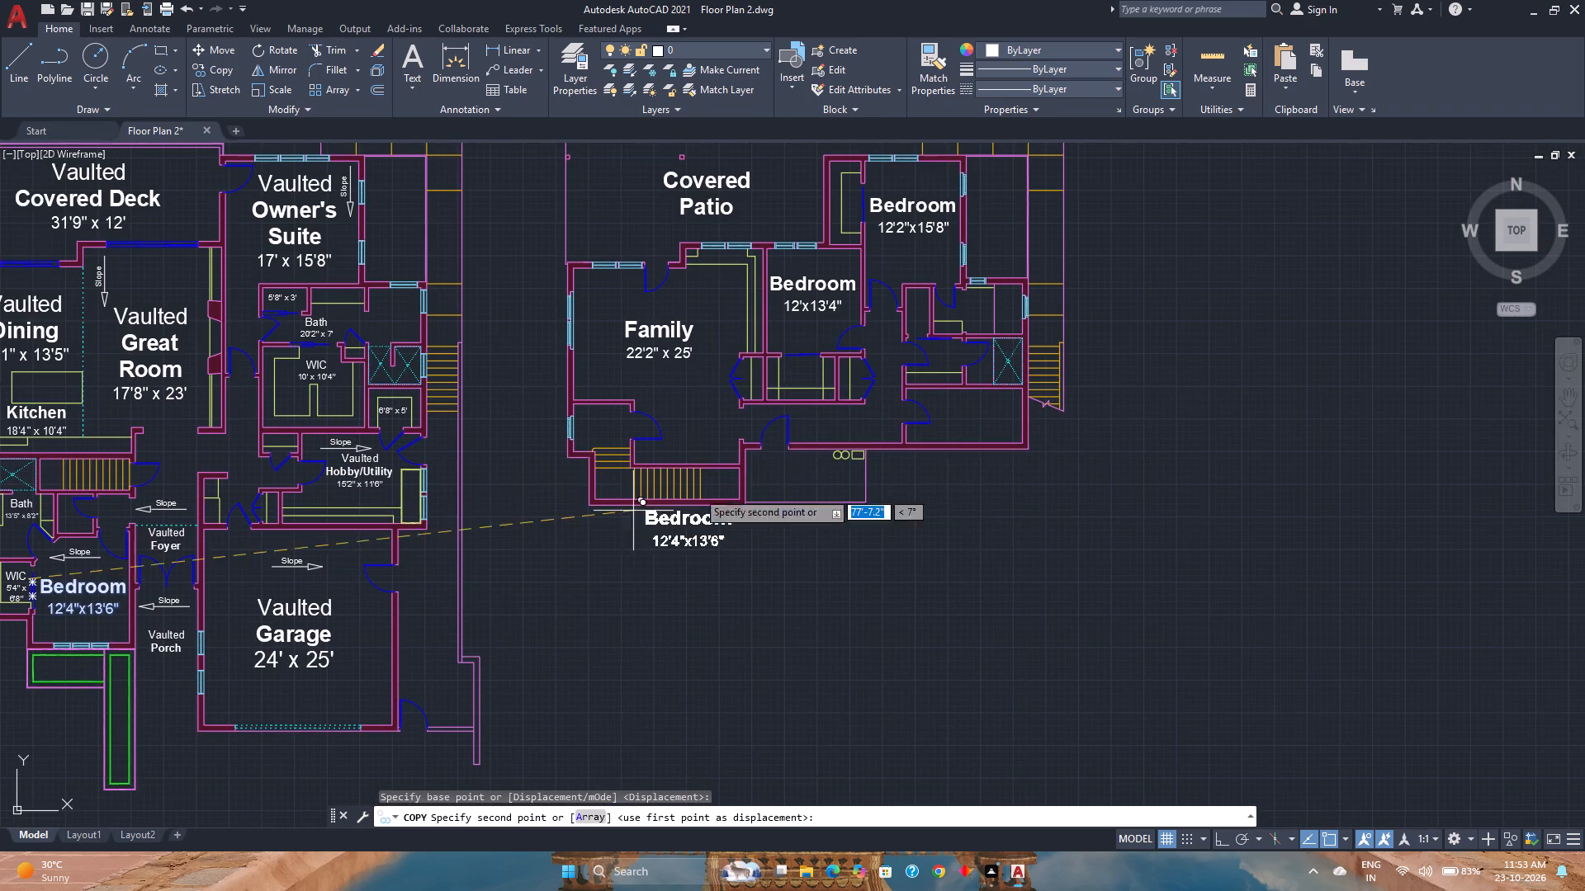
{"action": "scroll", "coordinate": [920, 404], "scroll_direction": "up", "scroll_amount": 2}
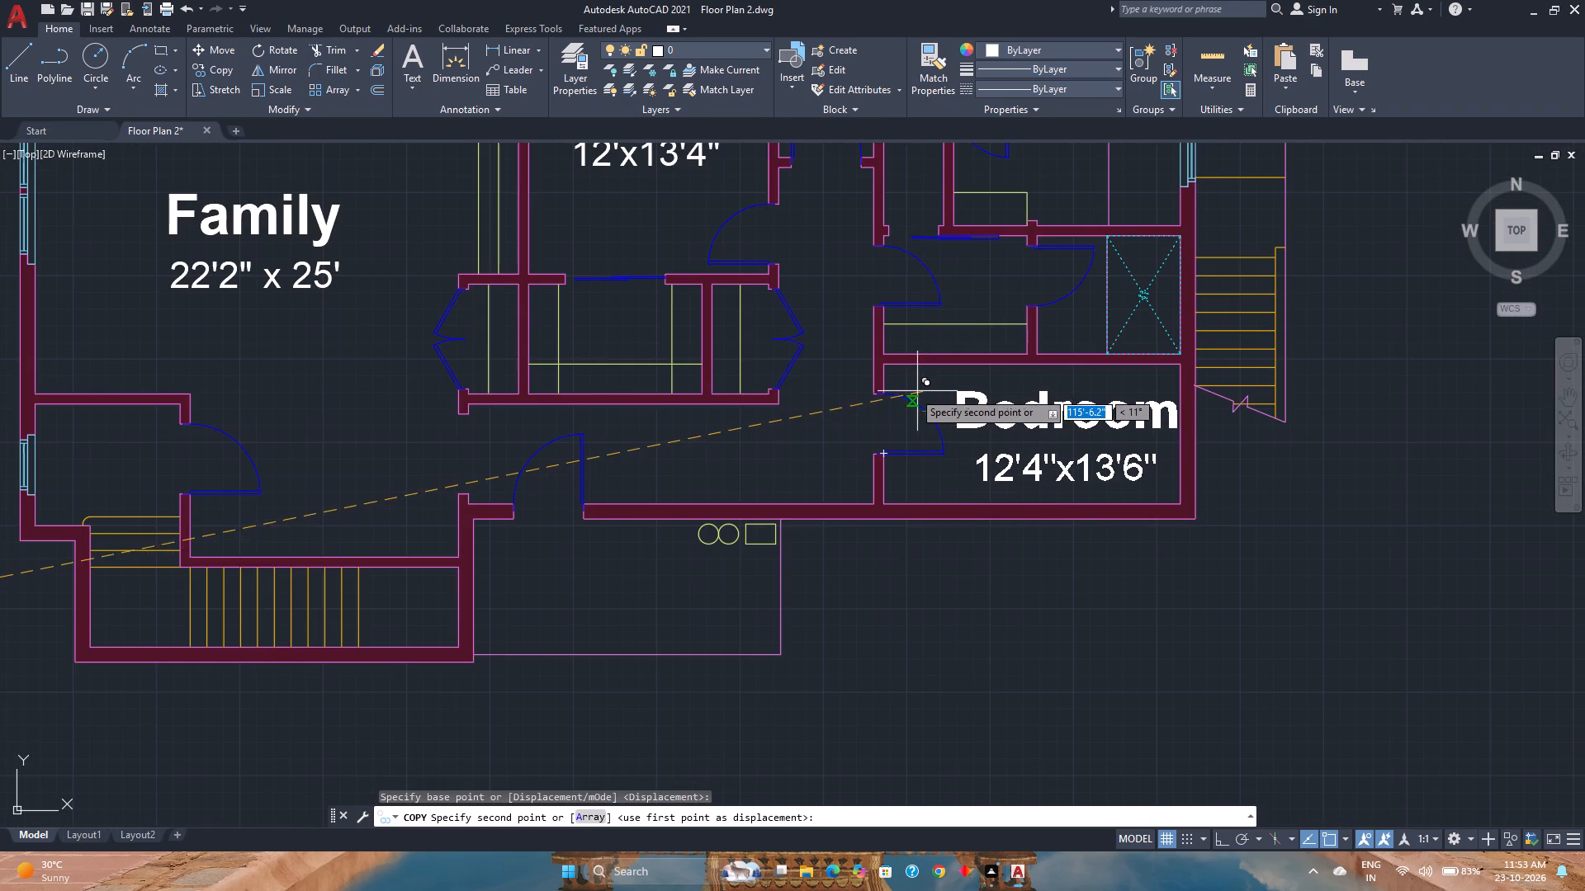
{"action": "left_click", "coordinate": [911, 388]}
{"action": "key", "text": "Escape"}
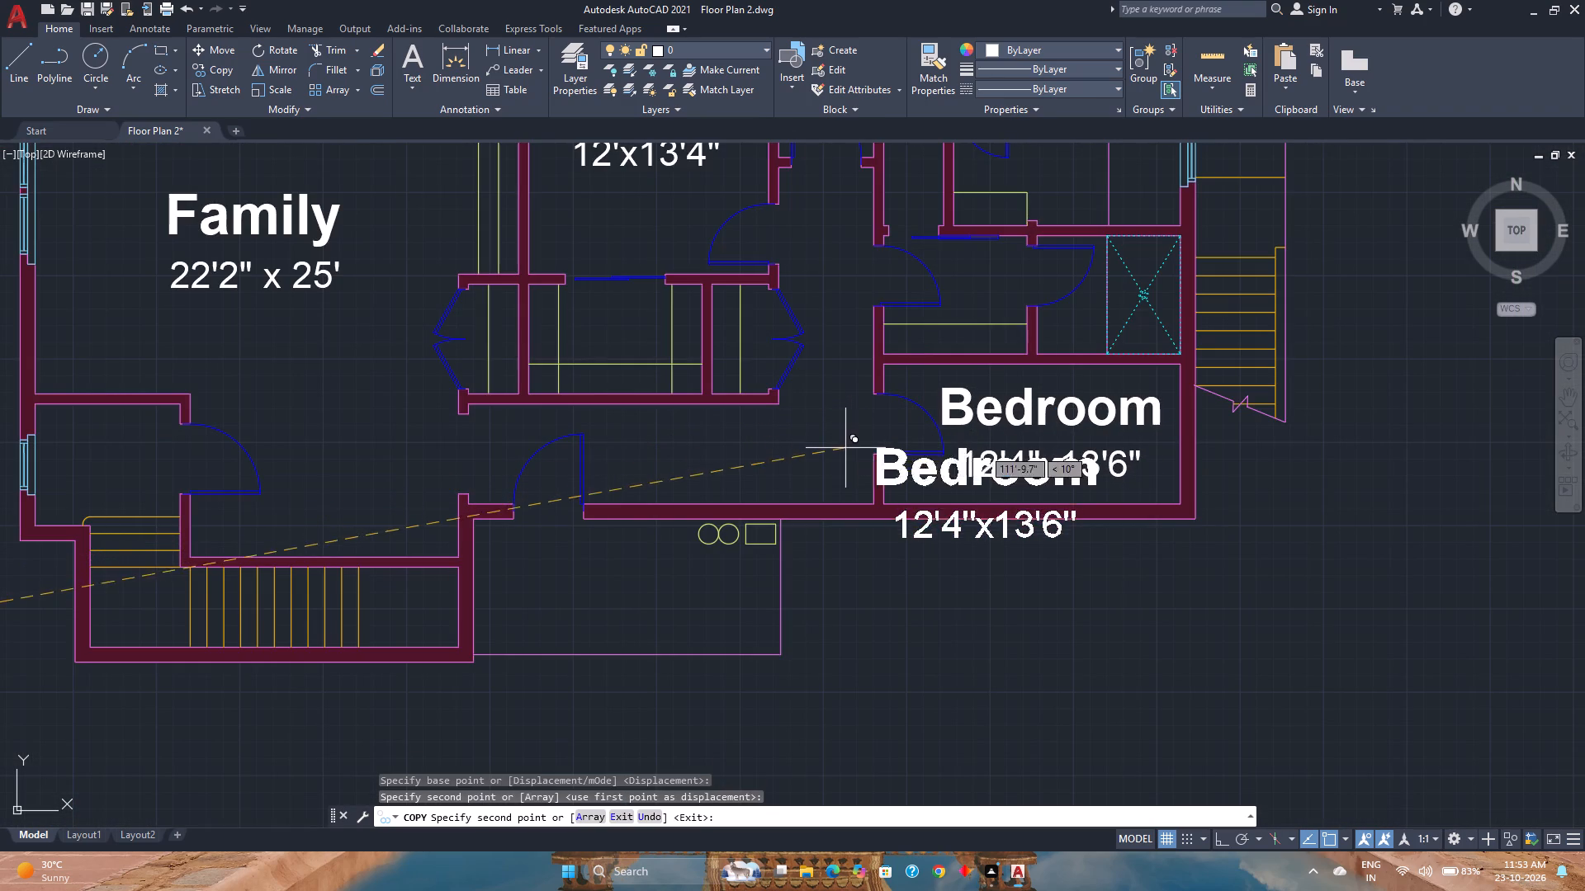
Rename the copied Bedroom label in the lower-right room of the Family-room plan to Storage, with a 1'6" text height.
{"action": "double_click", "coordinate": [1043, 407]}
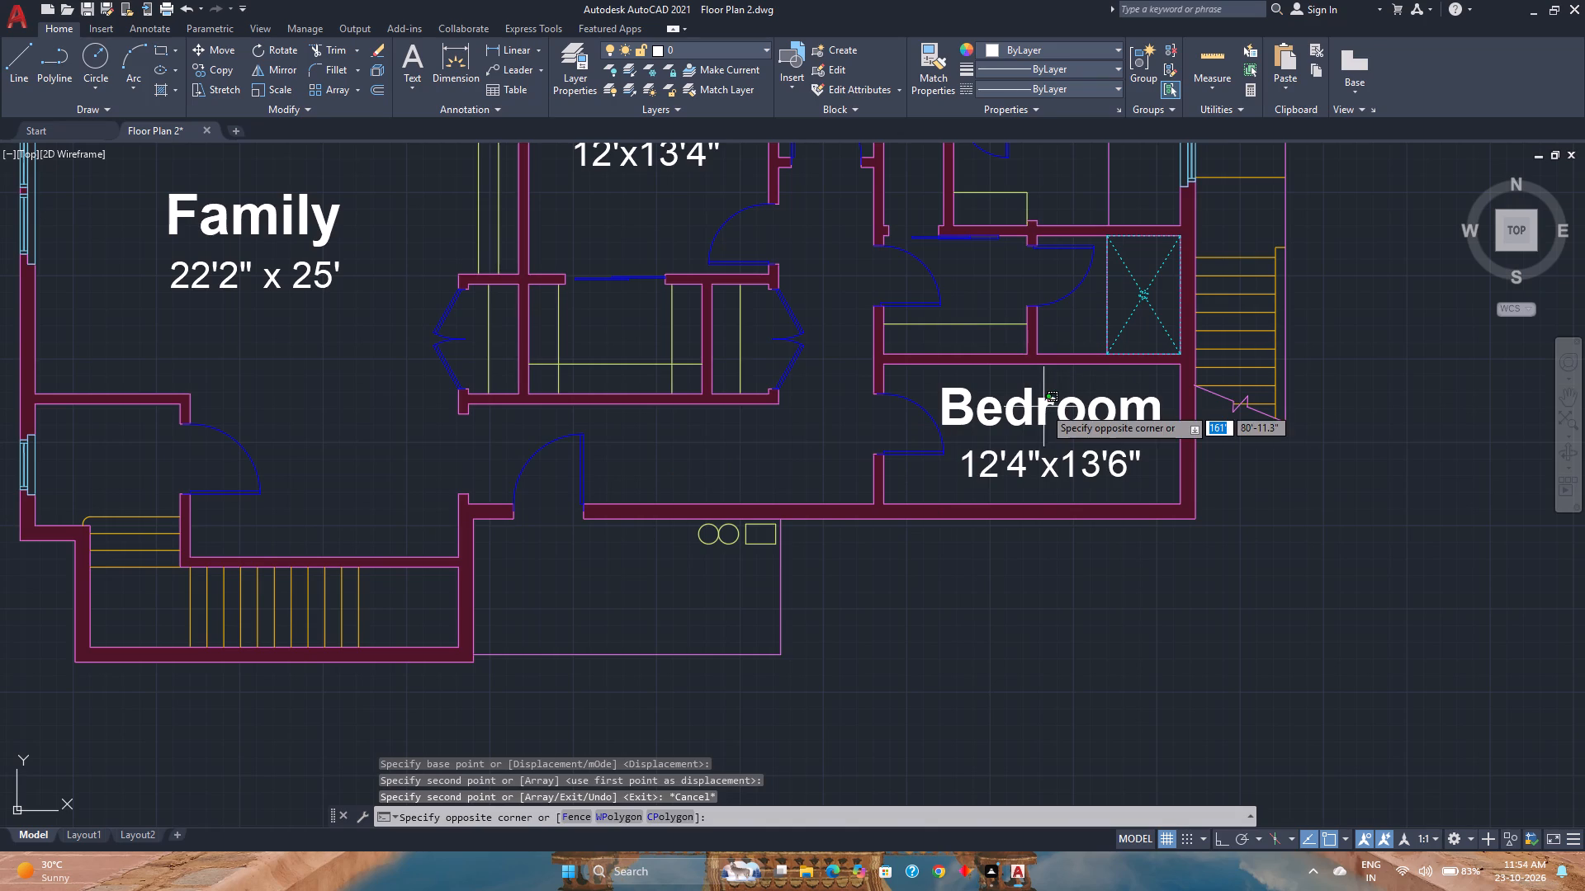
{"action": "double_click", "coordinate": [1025, 408]}
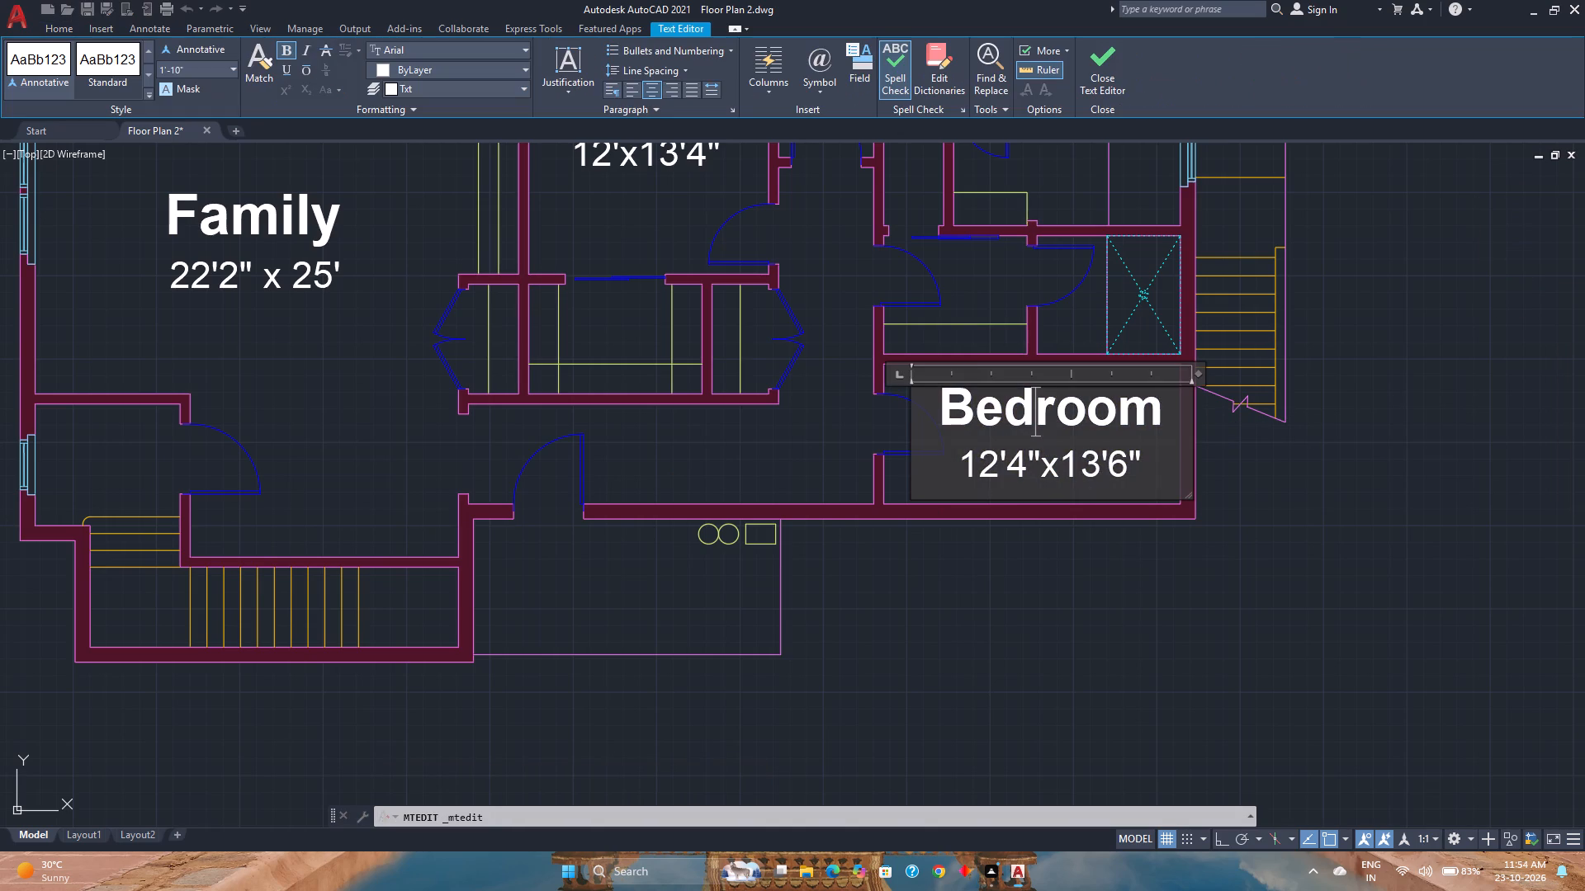
{"action": "left_click", "coordinate": [1162, 412]}
{"action": "left_click_drag", "start_coordinate": [1162, 412], "coordinate": [977, 422]}
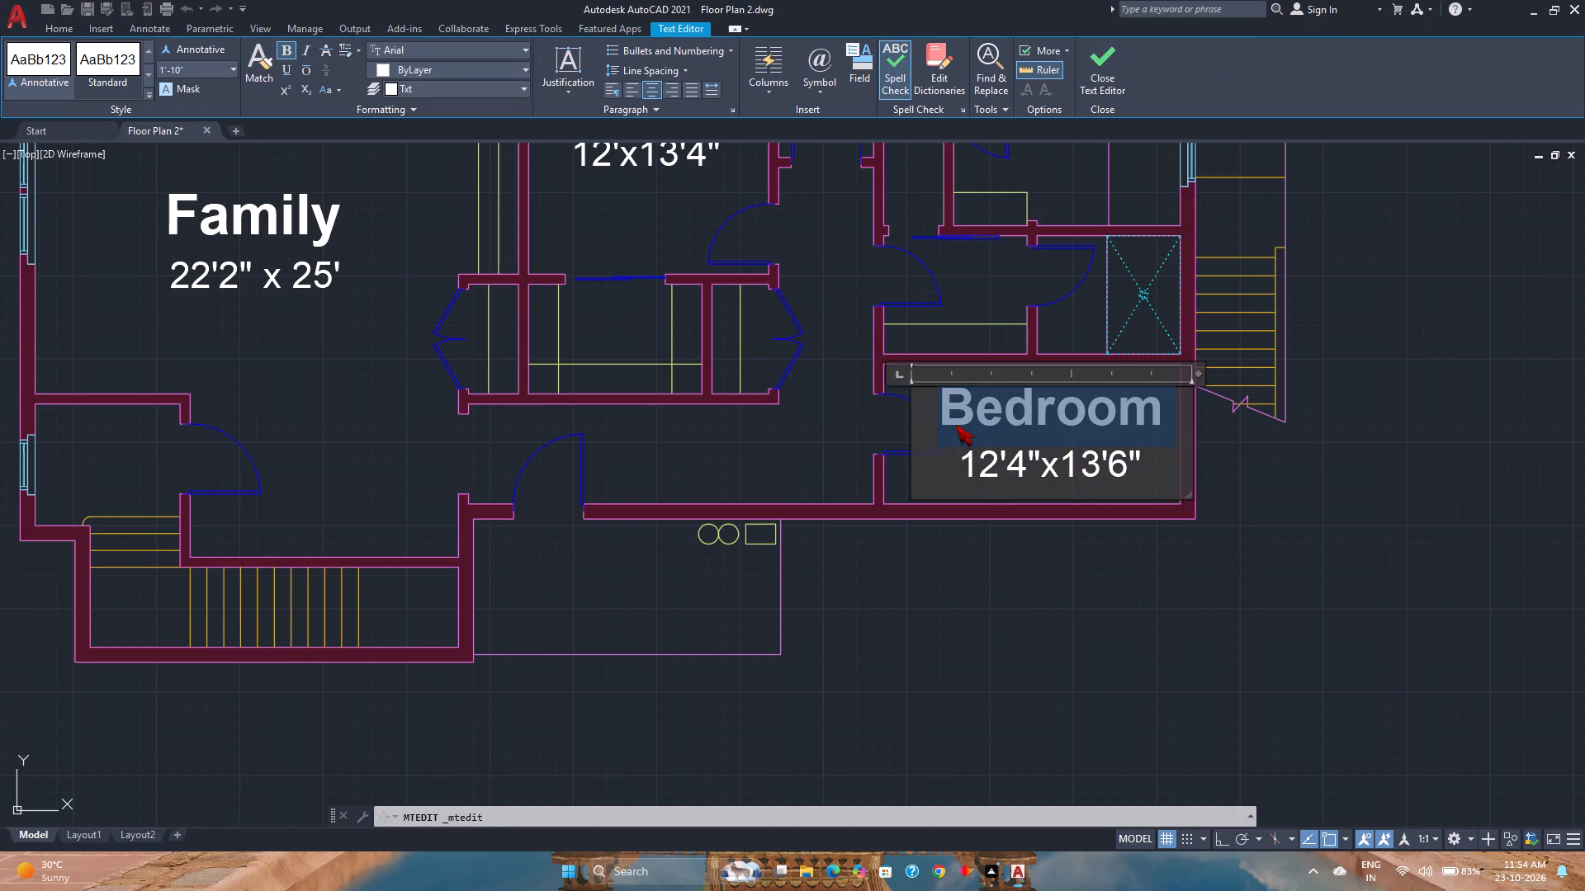
{"action": "left_click", "coordinate": [194, 71]}
{"action": "type", "text": "1'6\""}
{"action": "key", "text": "Return"}
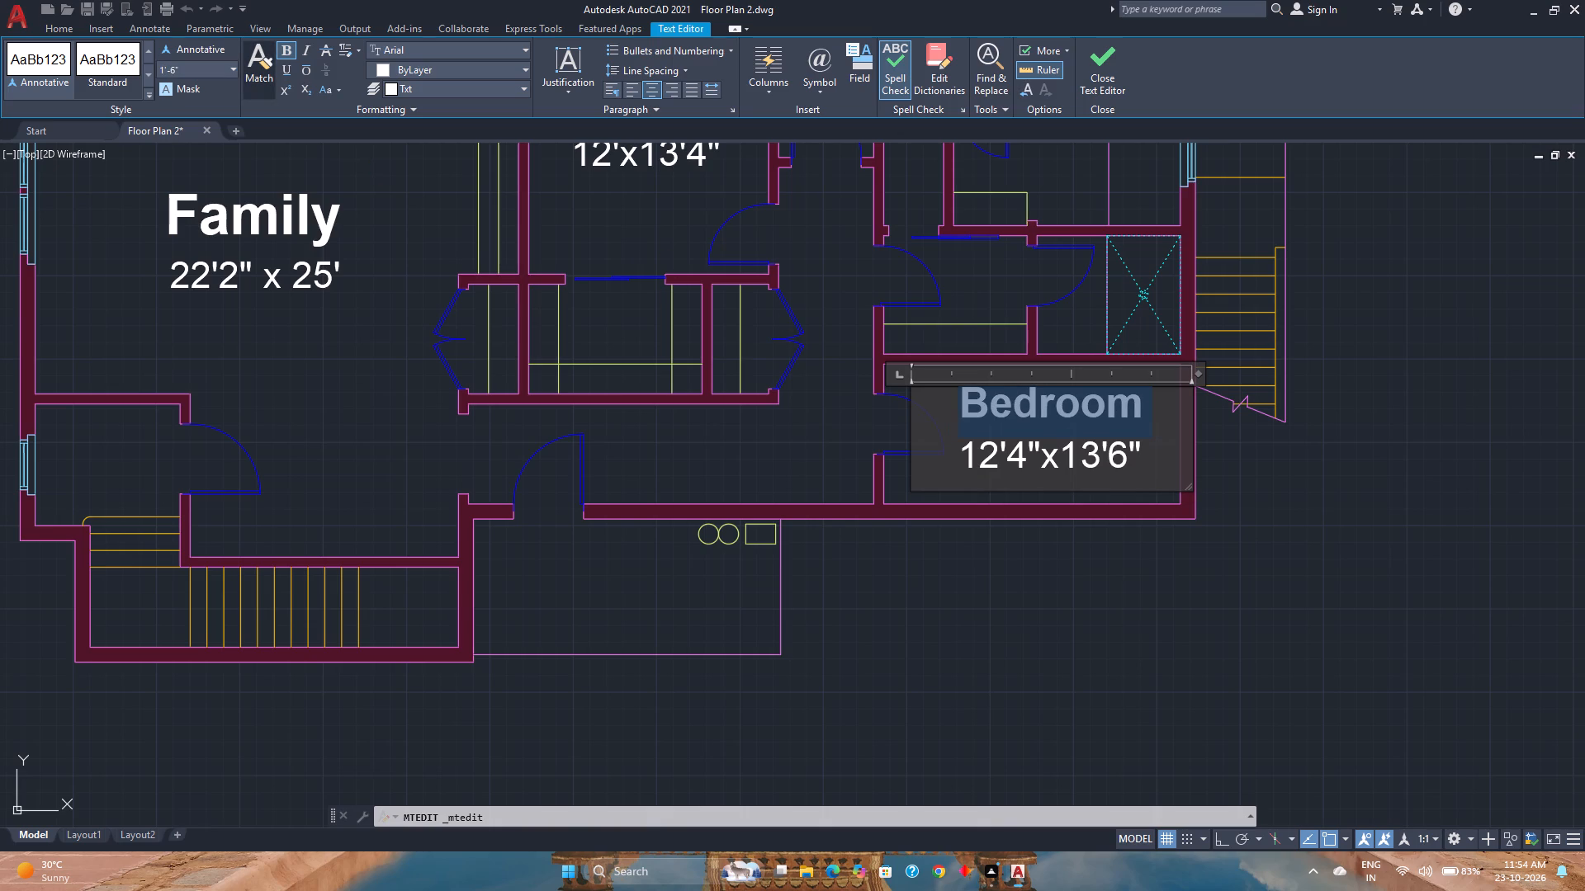
{"action": "key", "text": "BackSpace"}
{"action": "key", "text": "shift+s"}
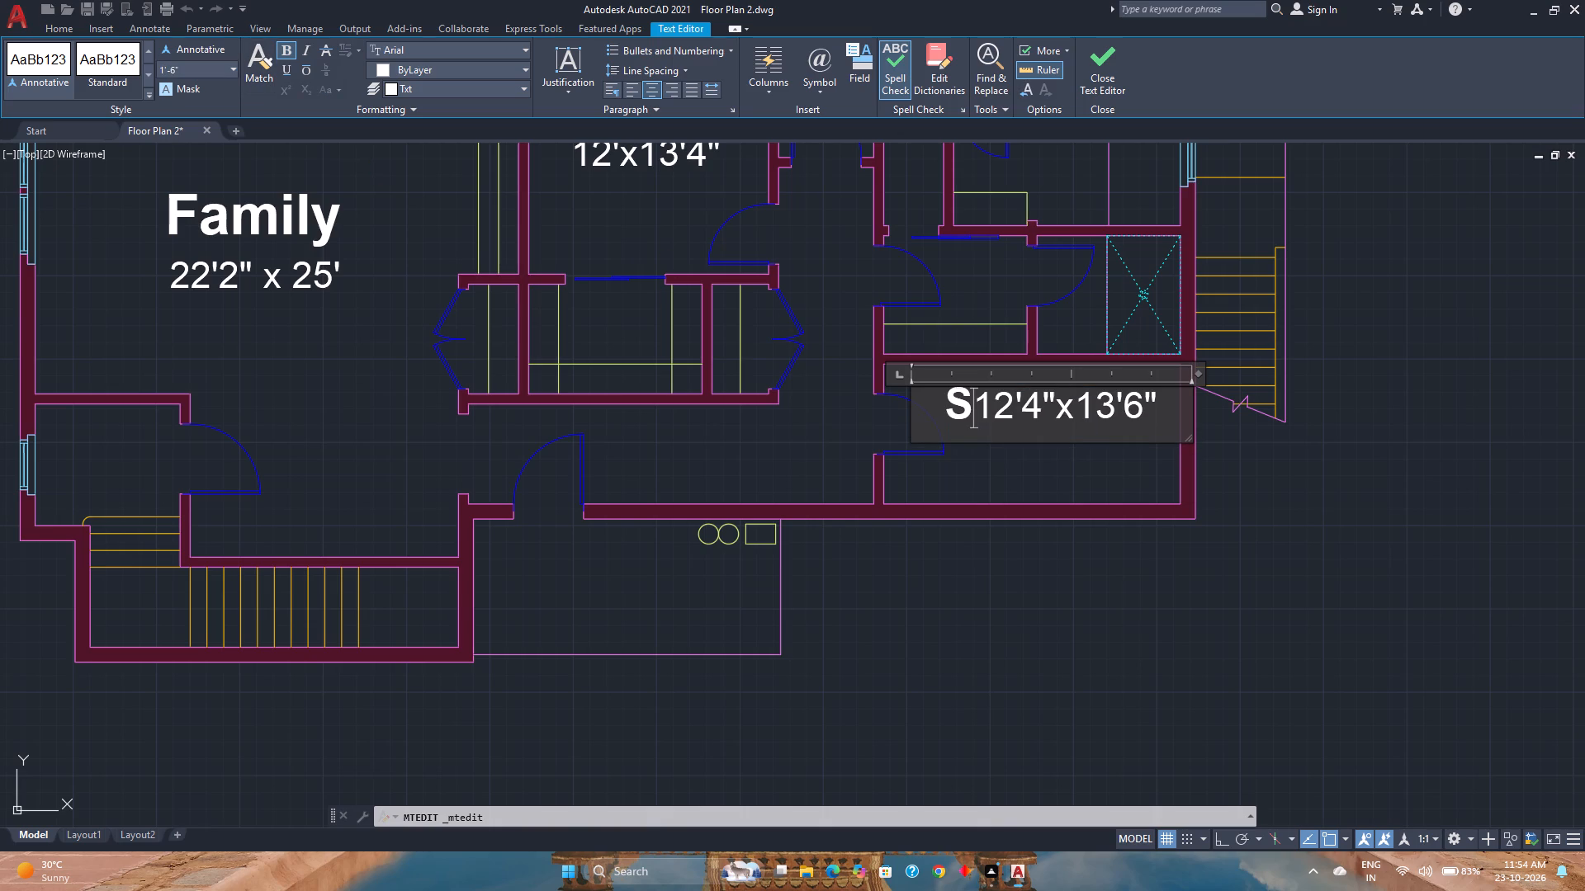
{"action": "type", "text": "to"}
{"action": "type", "text": "raf"}
{"action": "key", "text": "BackSpace"}
{"action": "type", "text": "ge"}
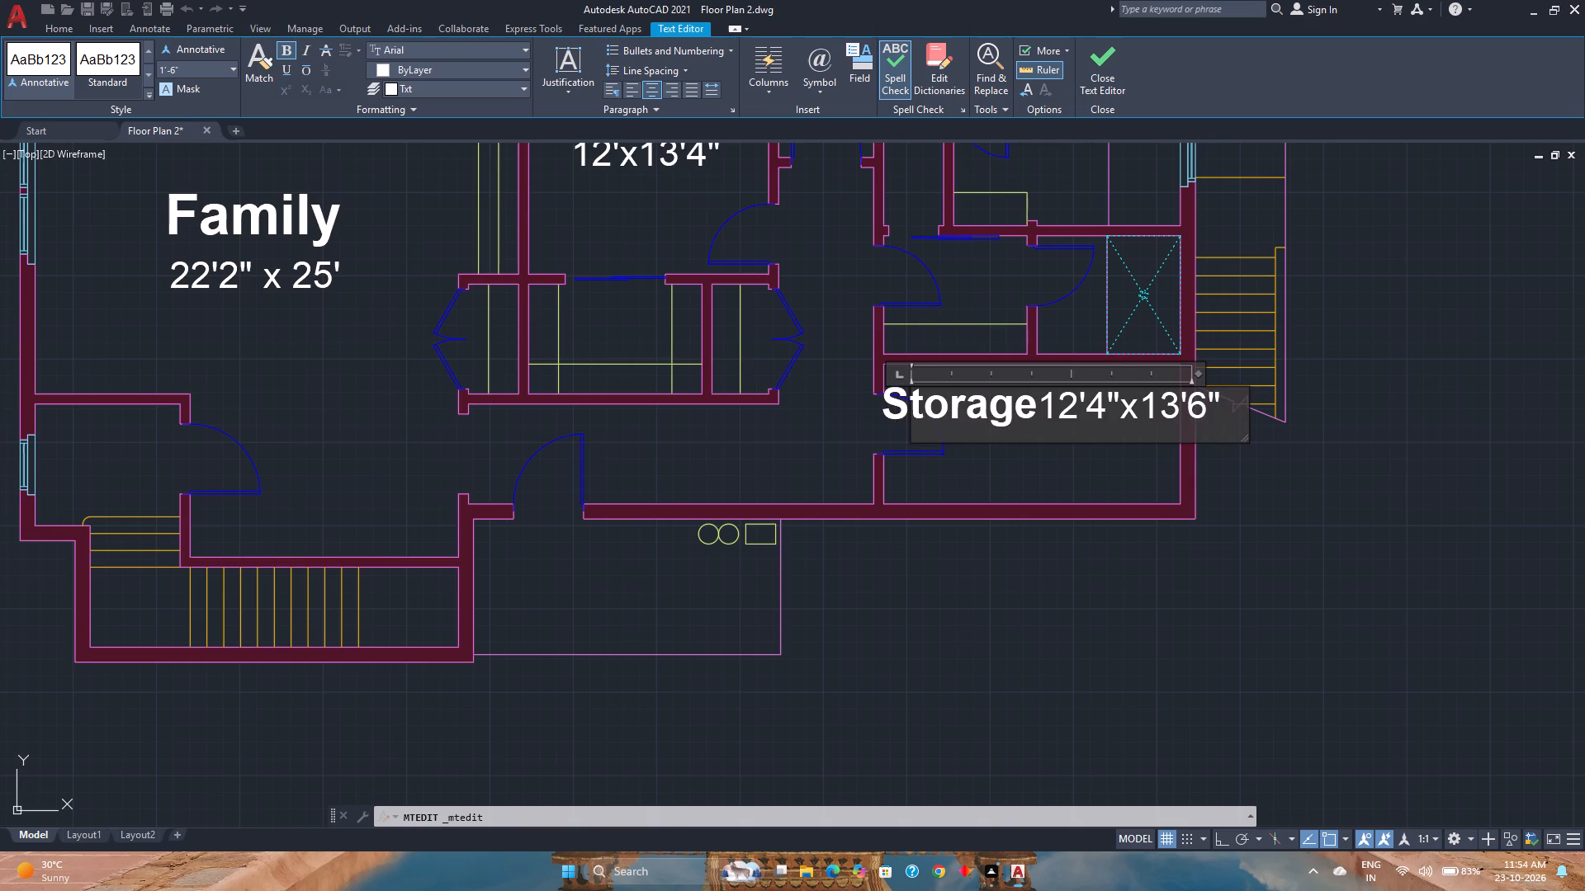
{"action": "key", "text": "Return"}
Set the text height of the Storage label's dimension line to 10".
{"action": "key", "text": "ctrl+shift+Right"}
{"action": "key", "text": "ctrl+shift+Right"}
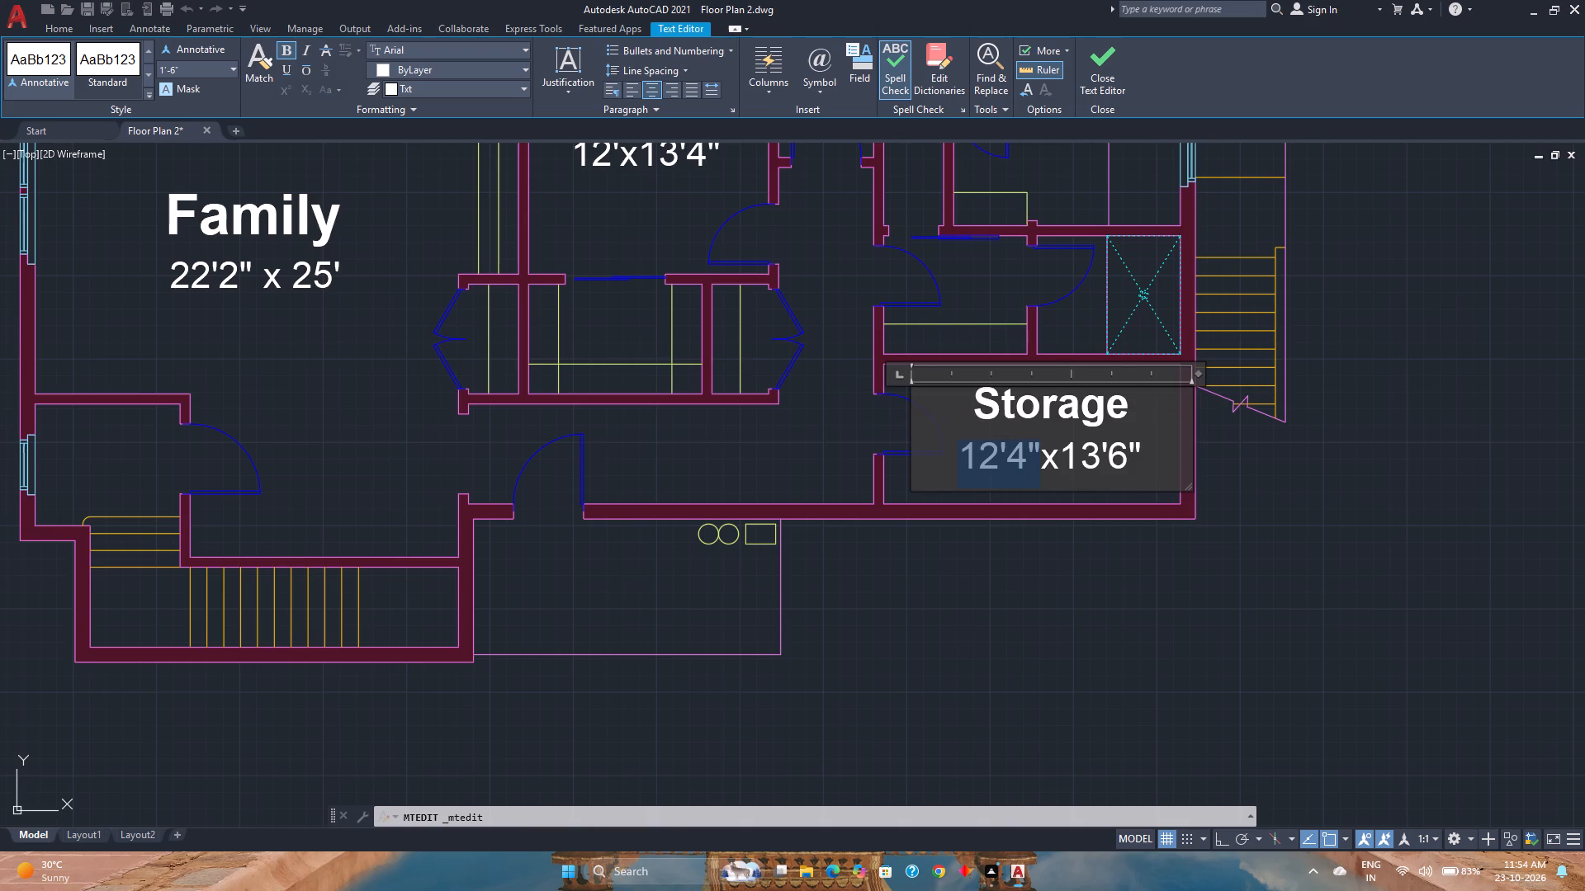
{"action": "key", "text": "ctrl+shift+Right"}
{"action": "key", "text": "ctrl+shift+Right"}
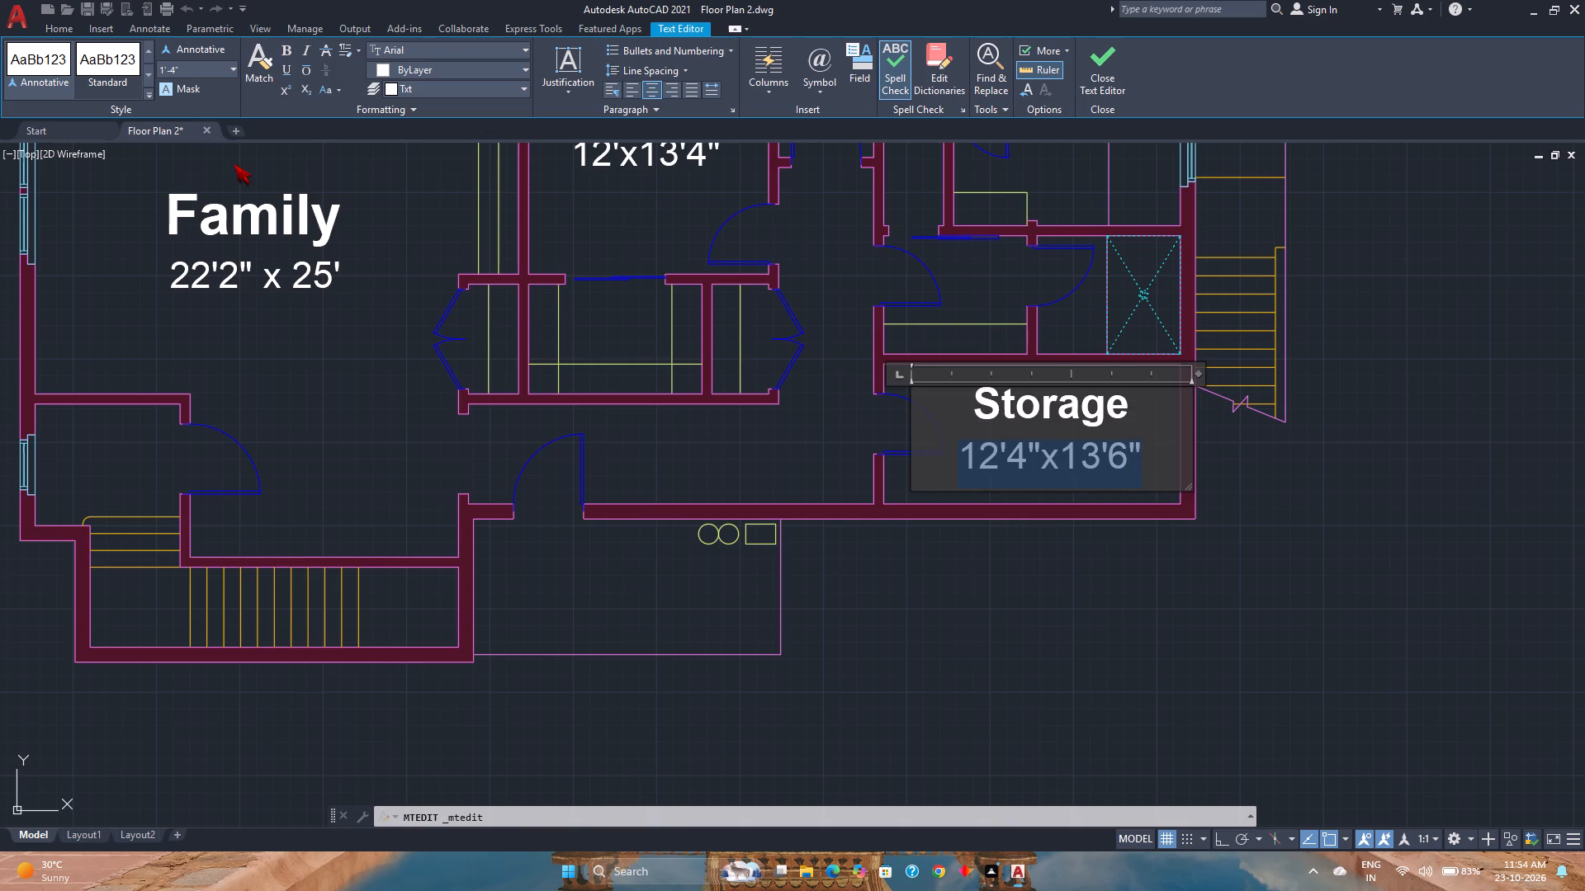
{"action": "left_click", "coordinate": [186, 67]}
{"action": "type", "text": "10\""}
{"action": "key", "text": "Return"}
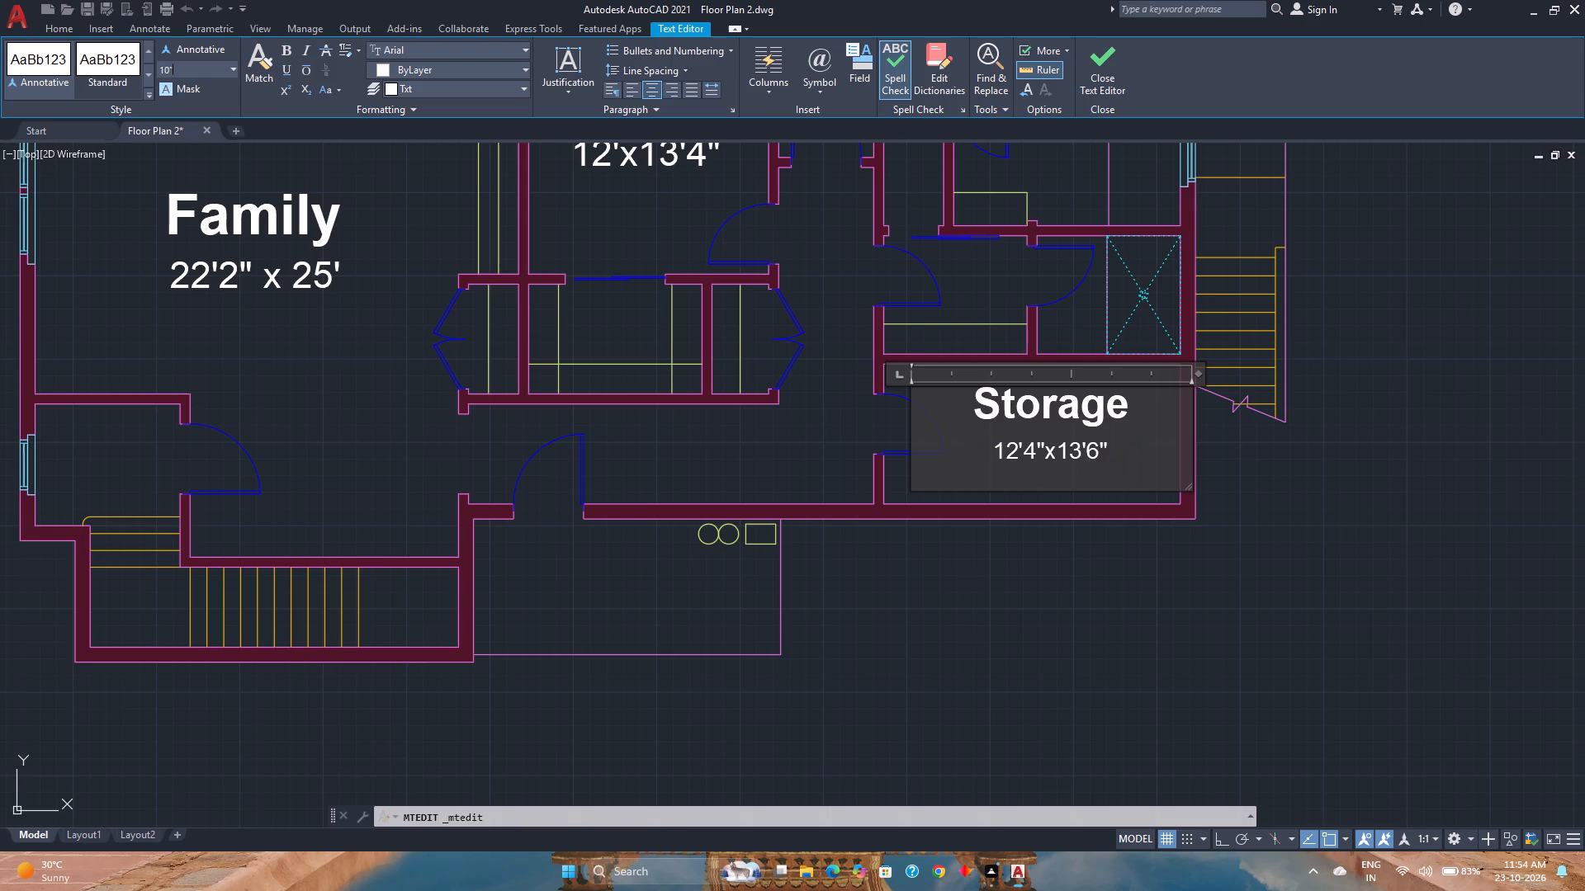
Change the Storage label's dimension line to read 14'10" x 7' and finish editing the text.
{"action": "key", "text": "Right"}
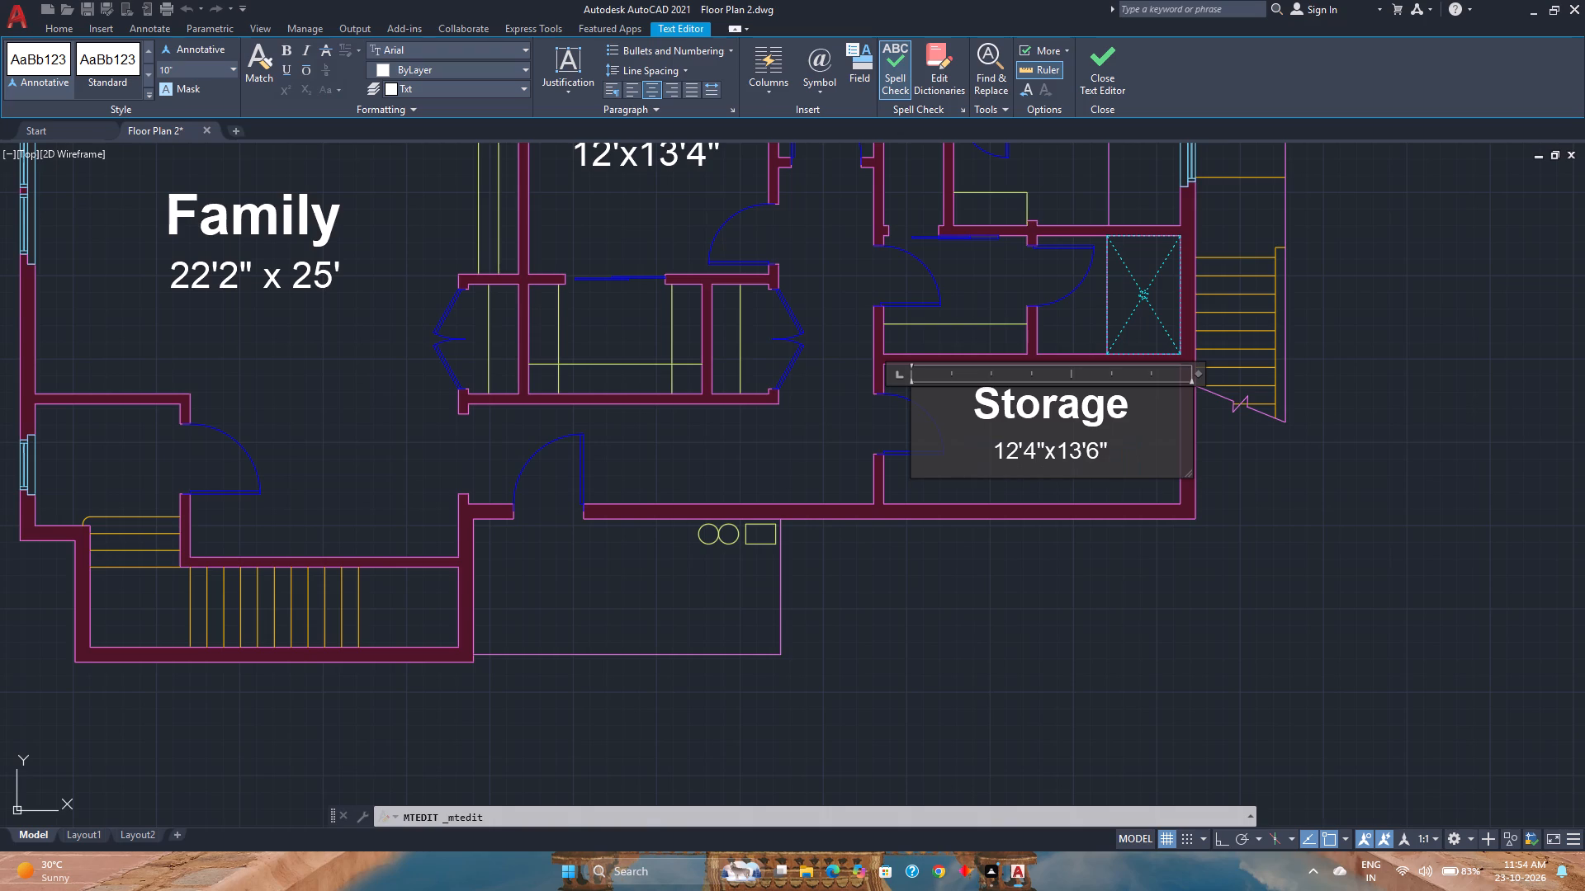
{"action": "key", "text": "BackSpace"}
{"action": "key", "text": "BackSpace"}
{"action": "key", "text": "BackSpace"}
{"action": "key", "text": "BackSpace"}
{"action": "key", "text": "BackSpace"}
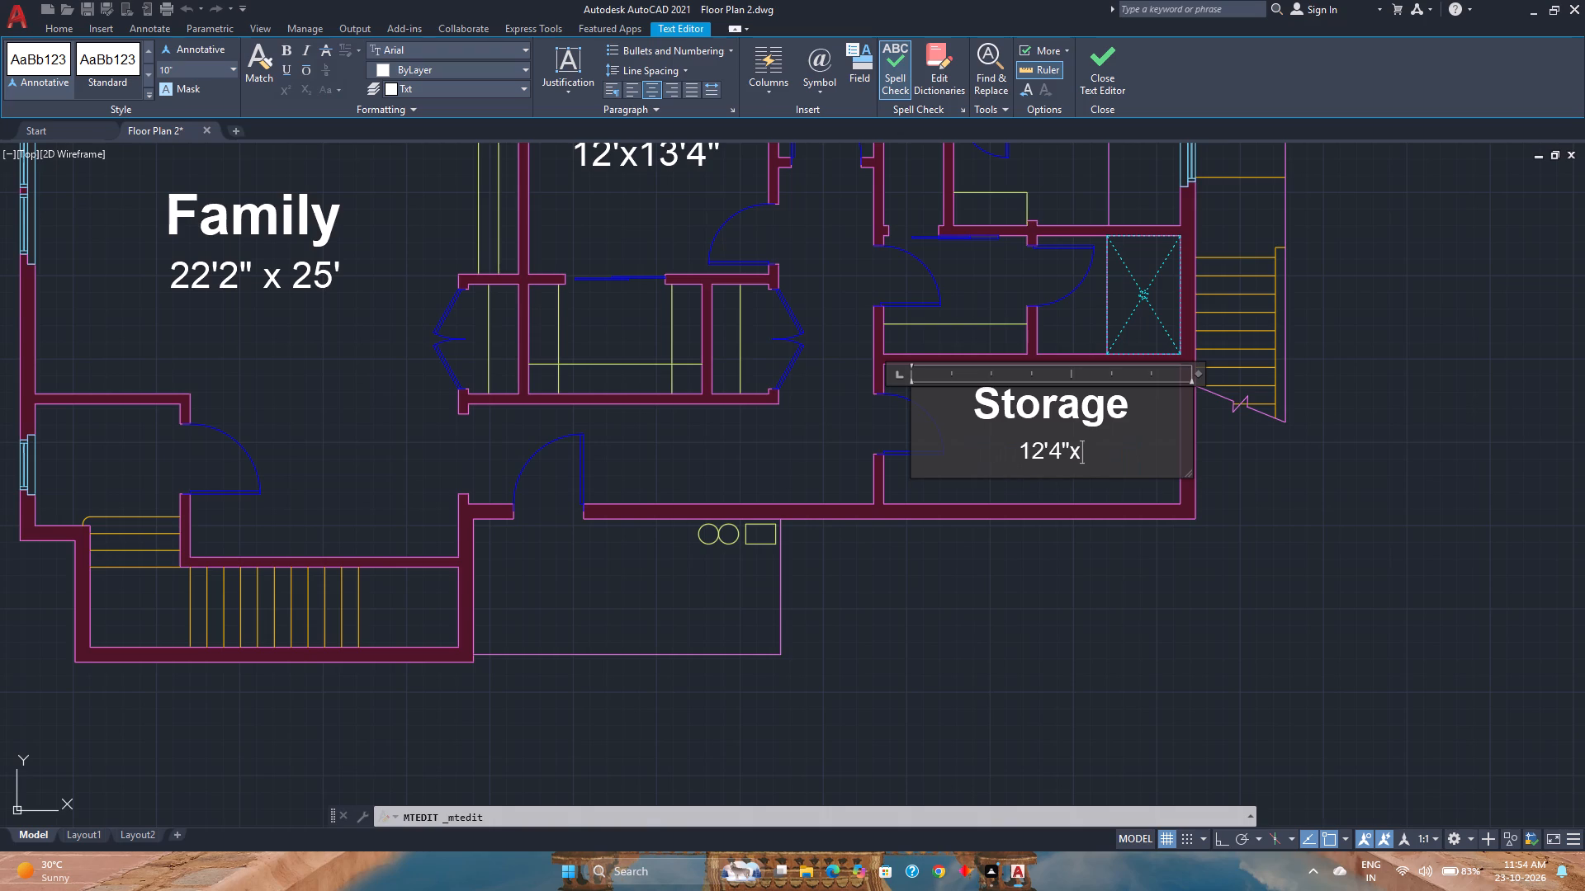
{"action": "type", "text": "7'"}
{"action": "key", "text": "Left"}
{"action": "key", "text": "Left"}
{"action": "key", "text": "Left"}
{"action": "key", "text": "Left"}
{"action": "key", "text": "Left"}
{"action": "key", "text": "Left"}
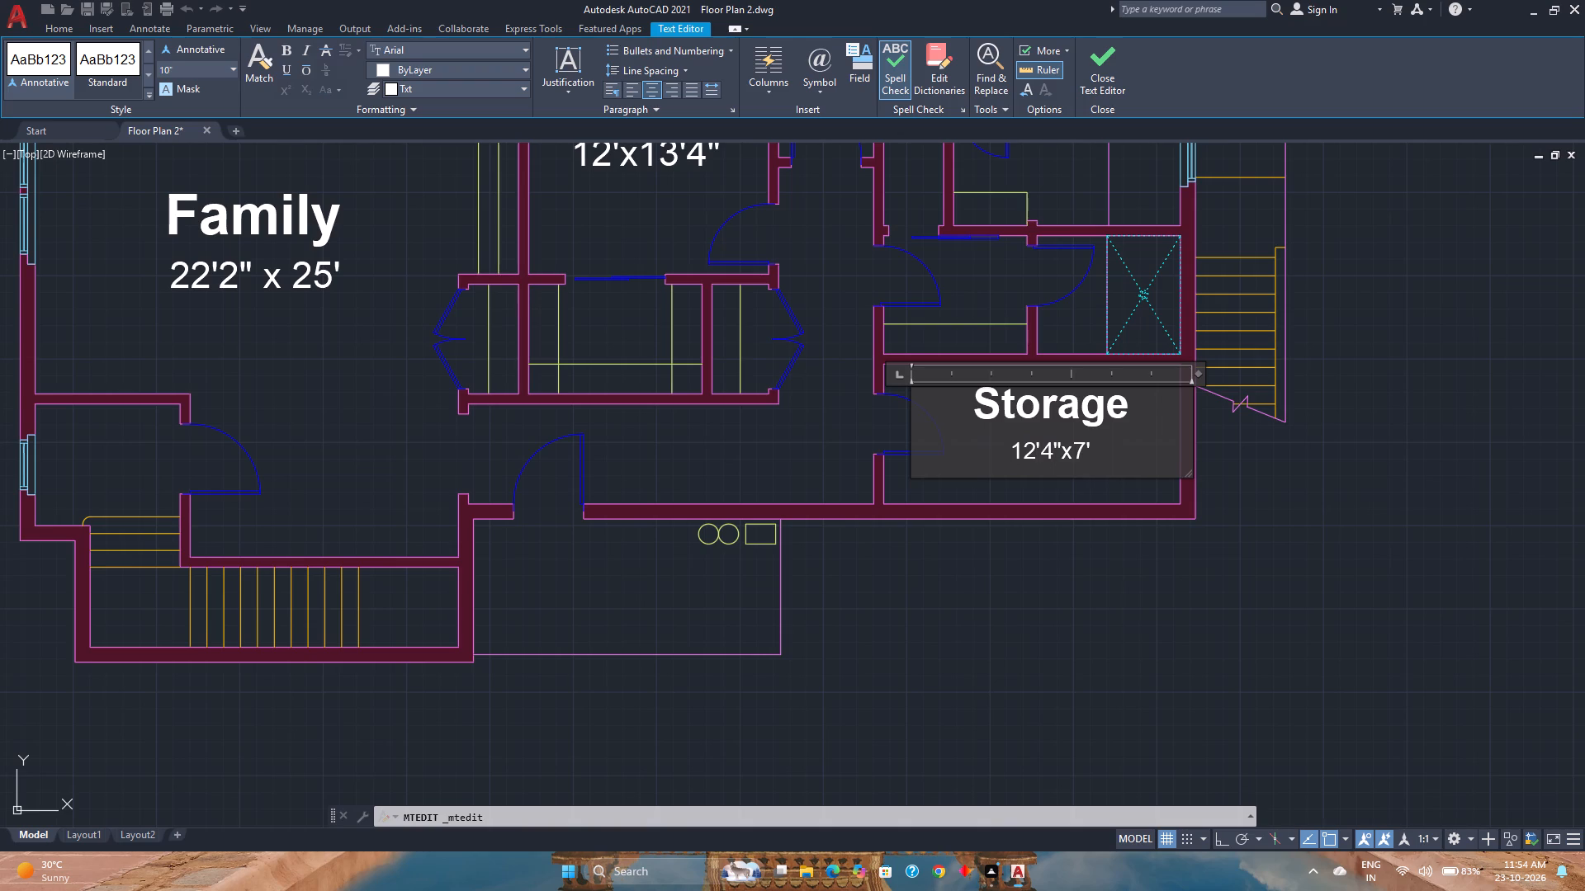
{"action": "key", "text": "BackSpace"}
{"action": "key", "text": "BackSpace"}
{"action": "type", "text": "14"}
{"action": "key", "text": "Right"}
{"action": "key", "text": "Right"}
{"action": "key", "text": "BackSpace"}
{"action": "type", "text": "10"}
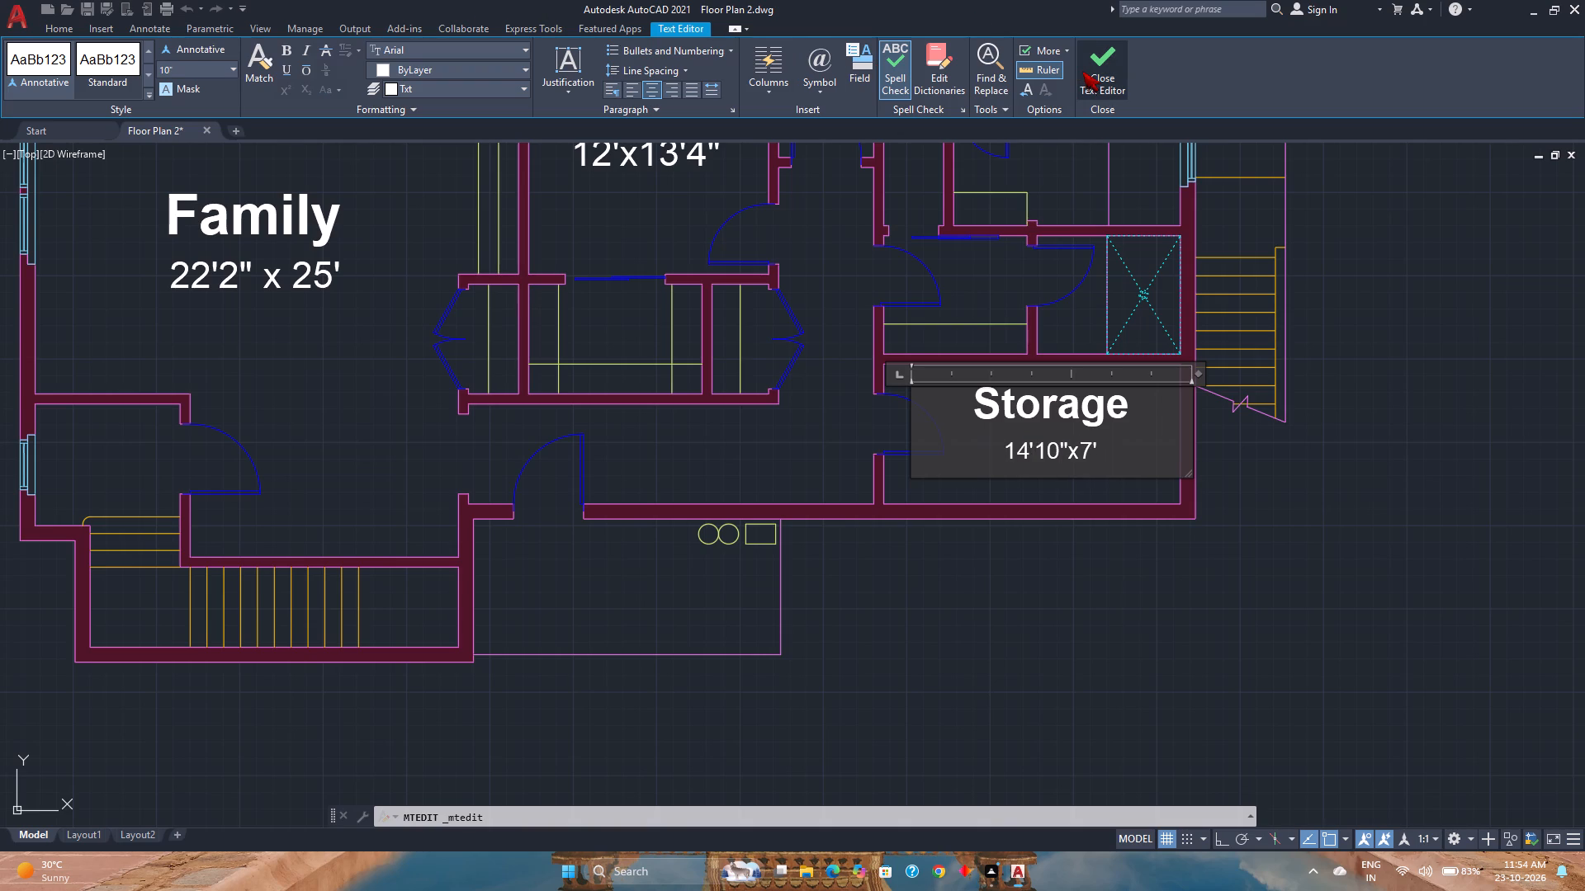
{"action": "key", "text": "Right"}
{"action": "key", "text": "space"}
{"action": "key", "text": "Right"}
{"action": "key", "text": "space"}
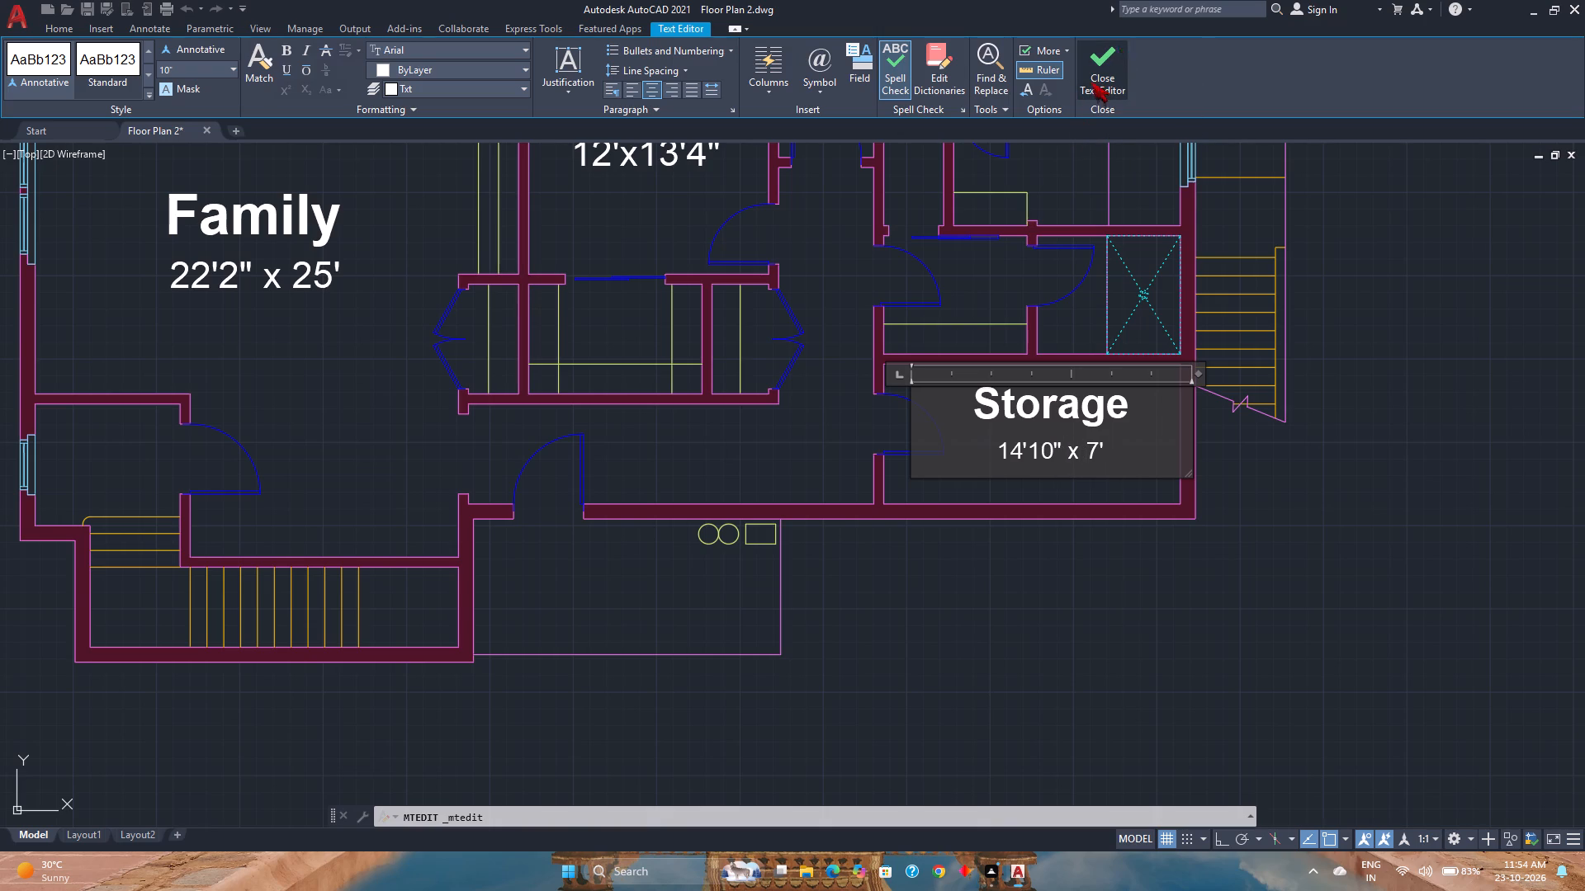
{"action": "left_click", "coordinate": [1114, 58]}
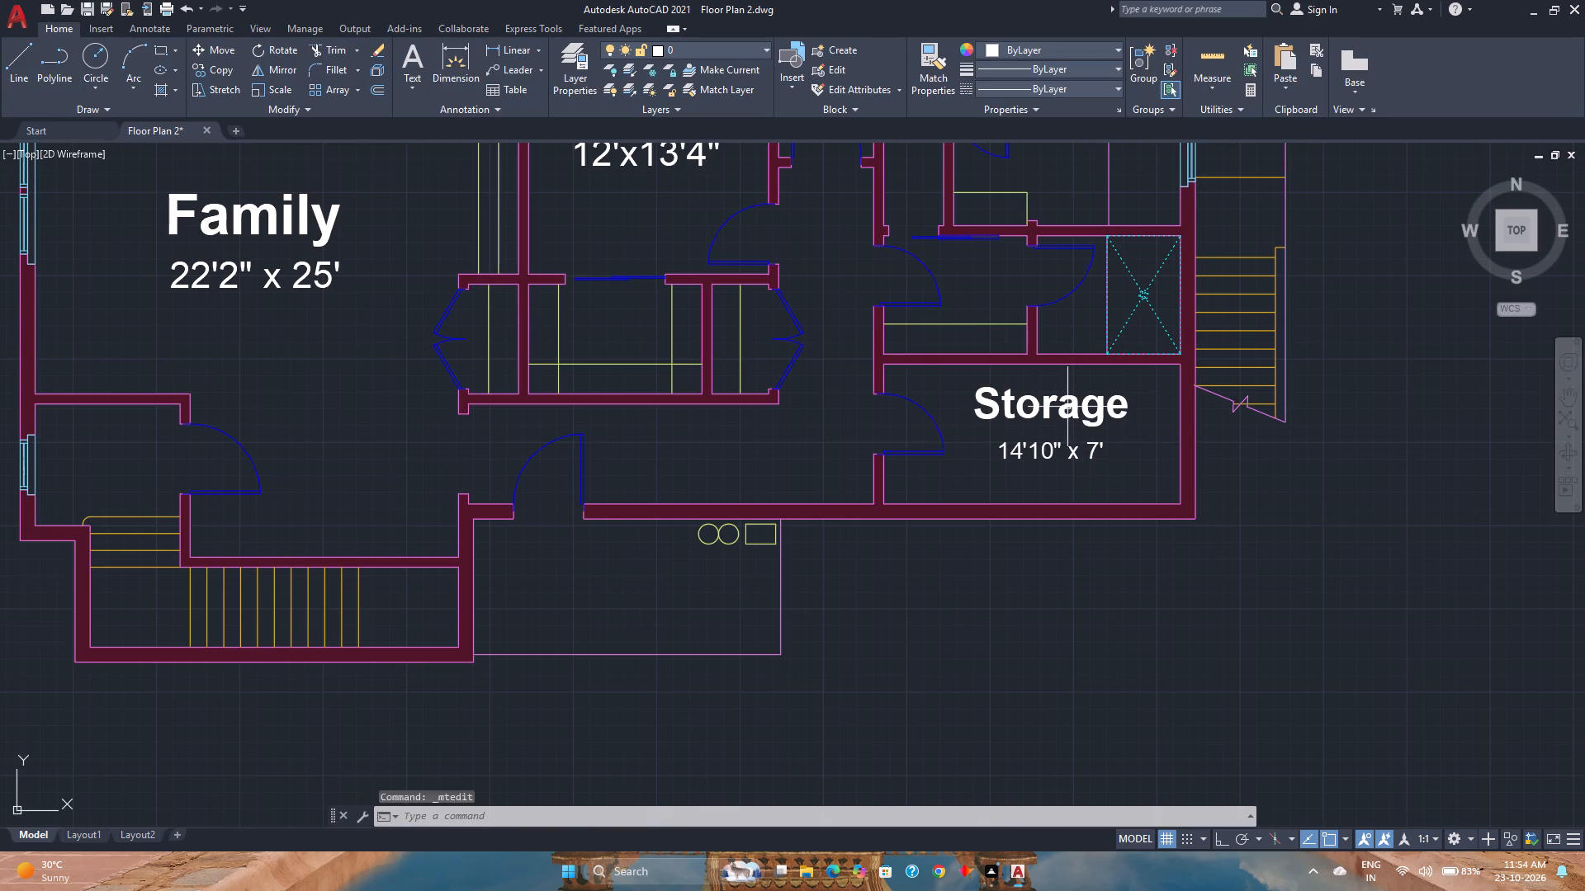
Shift the Storage label slightly straight down within its room, with Ortho on.
{"action": "left_click", "coordinate": [1055, 403]}
{"action": "scroll", "coordinate": [922, 408], "scroll_direction": "up", "scroll_amount": 1}
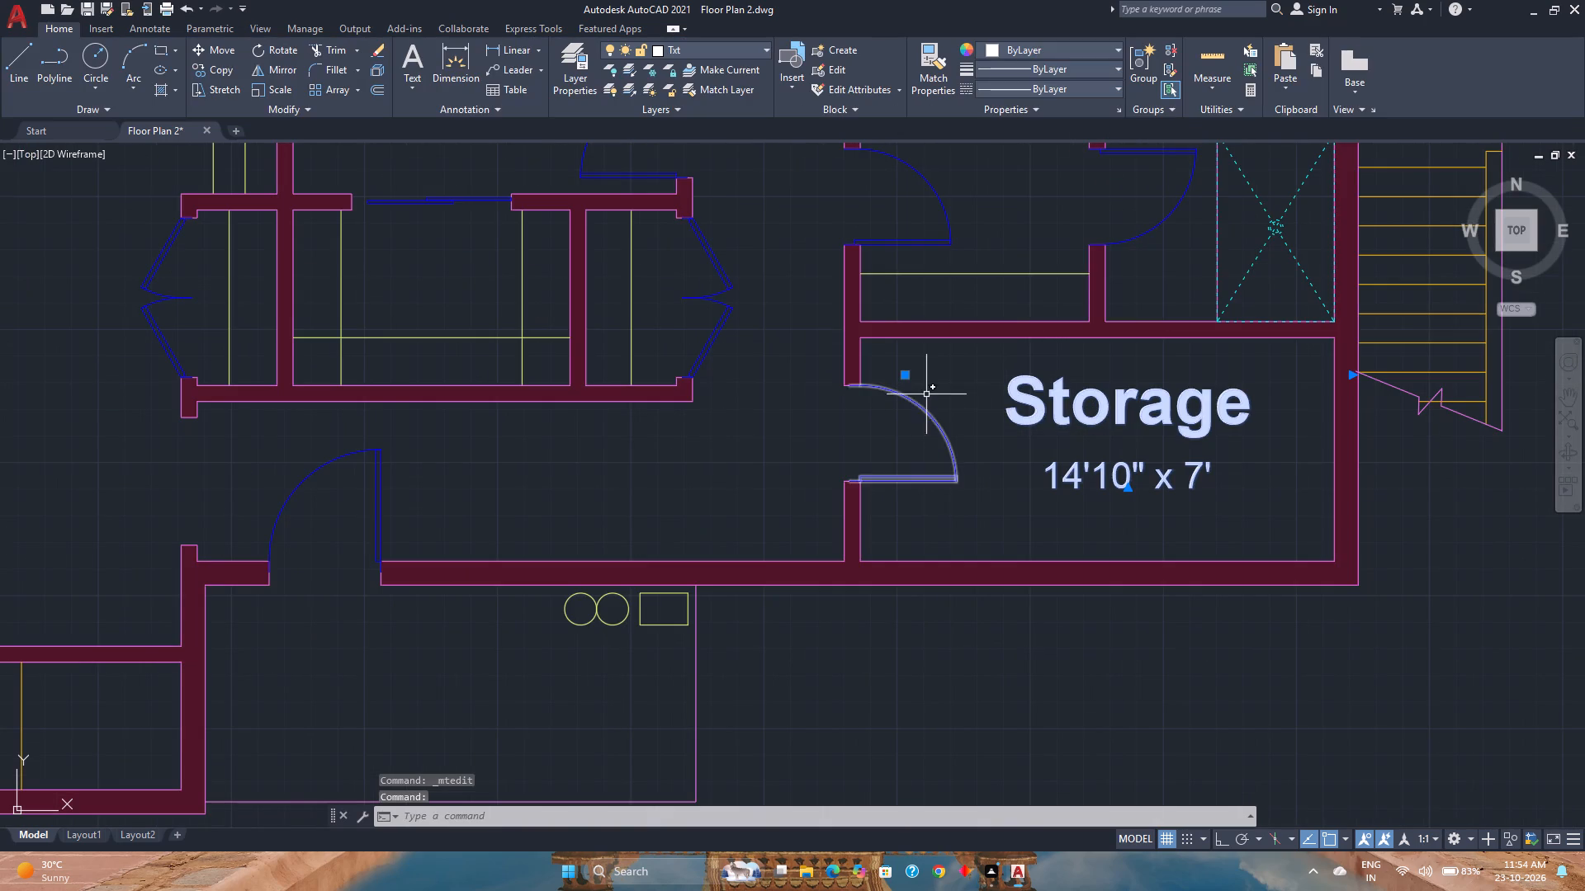
{"action": "left_click", "coordinate": [905, 375]}
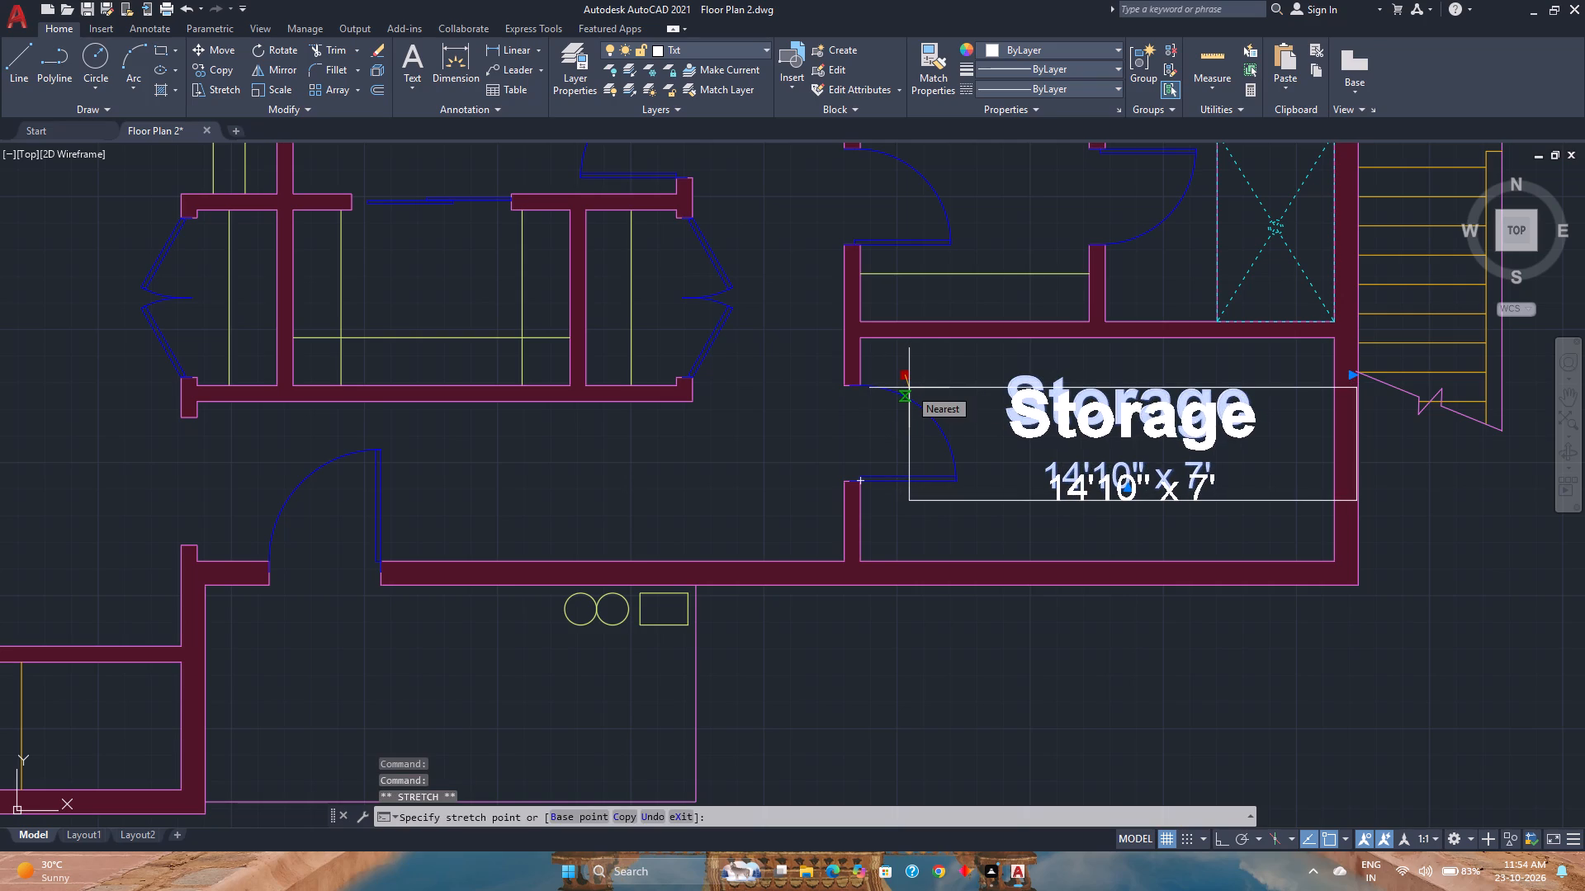
{"action": "key", "text": "F8"}
{"action": "scroll", "coordinate": [909, 388], "scroll_direction": "up", "scroll_amount": 2}
{"action": "left_click", "coordinate": [901, 393]}
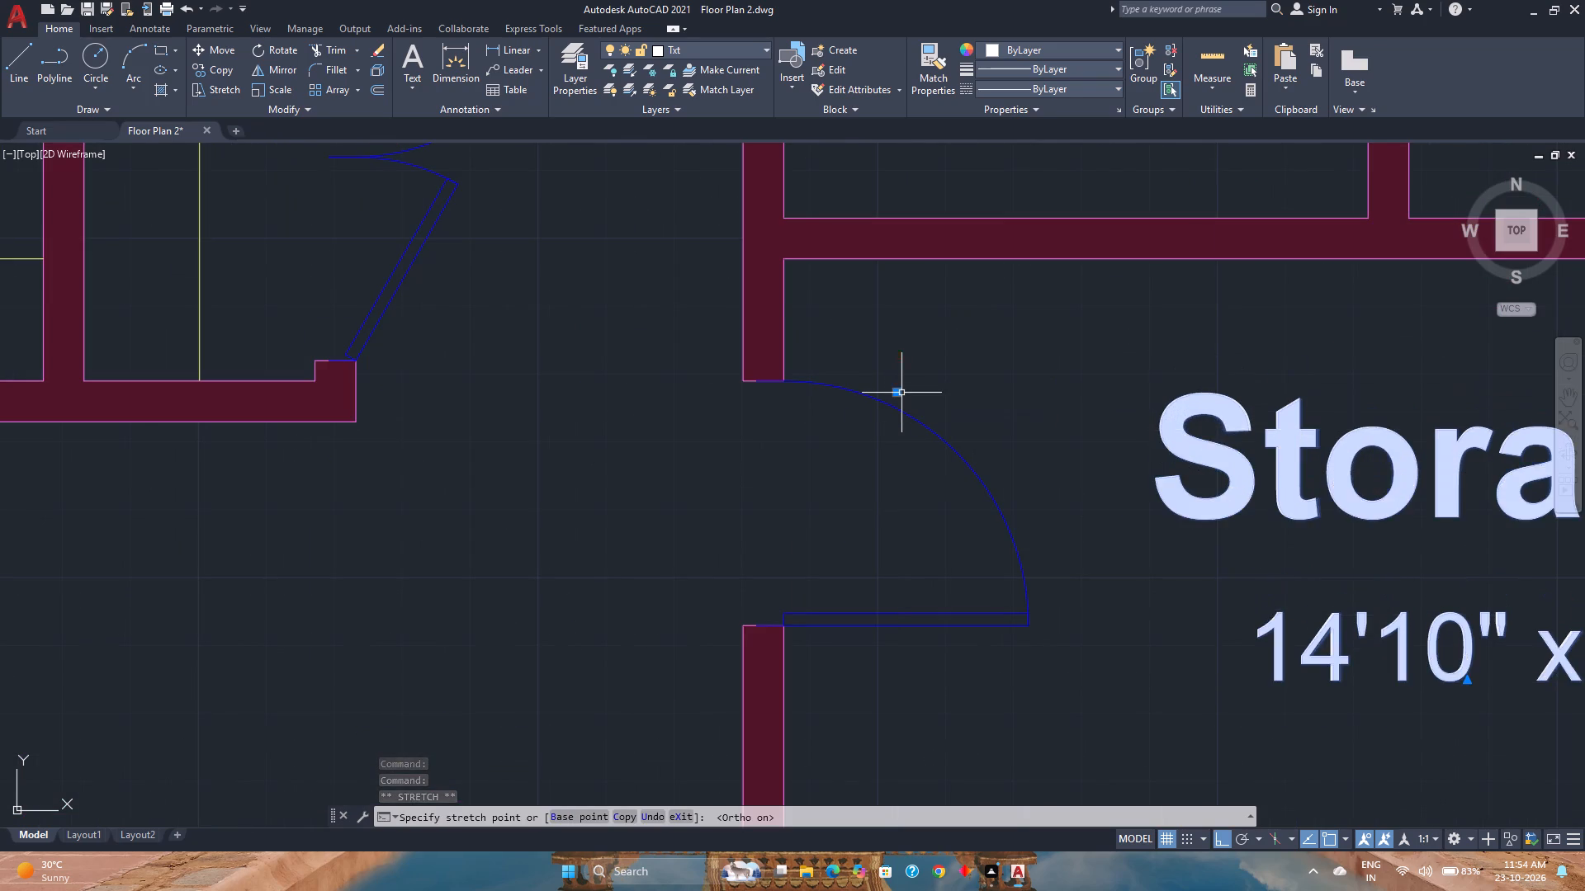
{"action": "scroll", "coordinate": [901, 393], "scroll_direction": "down", "scroll_amount": 3}
{"action": "left_click", "coordinate": [1075, 617]}
{"action": "left_click", "coordinate": [1074, 589]}
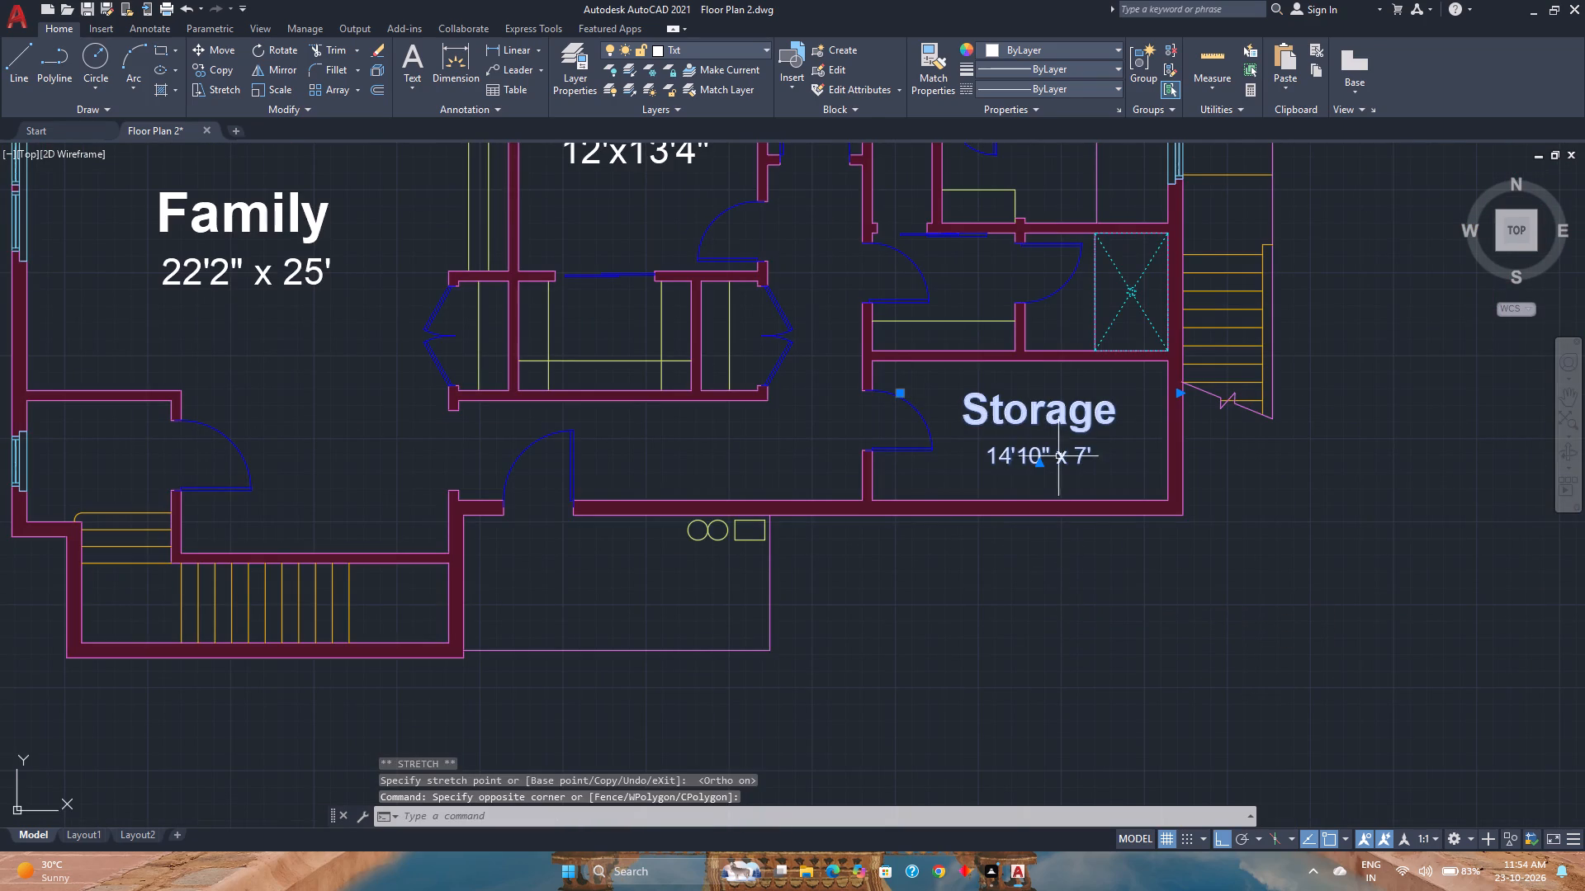
Narrow the Storage label's text box to fit its text and shift the label horizontally to centre it beside the door swing.
{"action": "left_click", "coordinate": [1180, 390]}
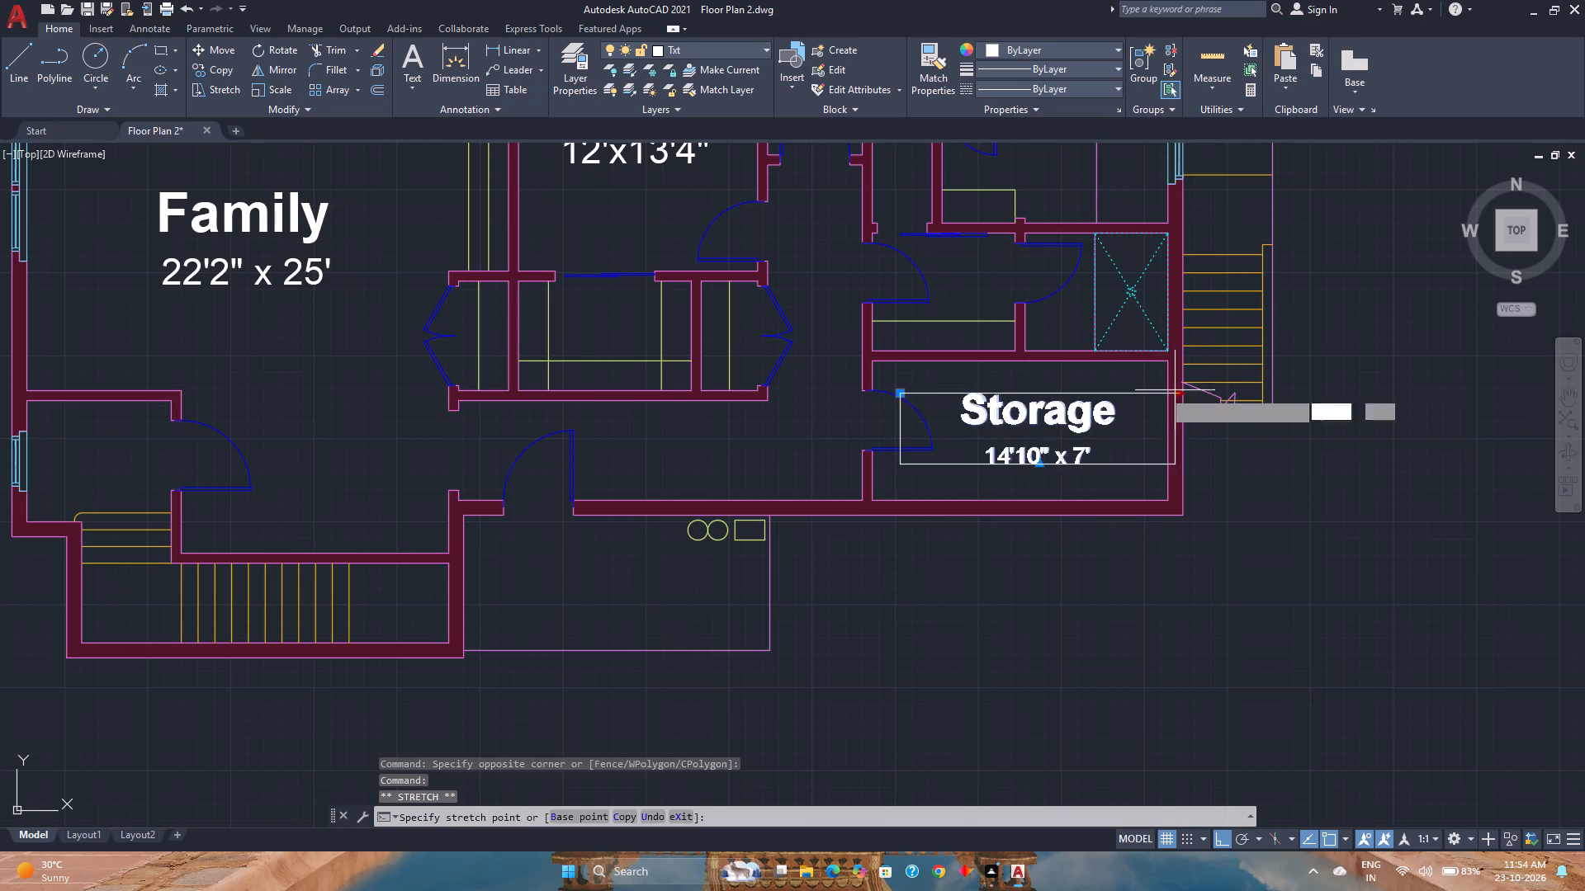
{"action": "left_click", "coordinate": [1064, 395]}
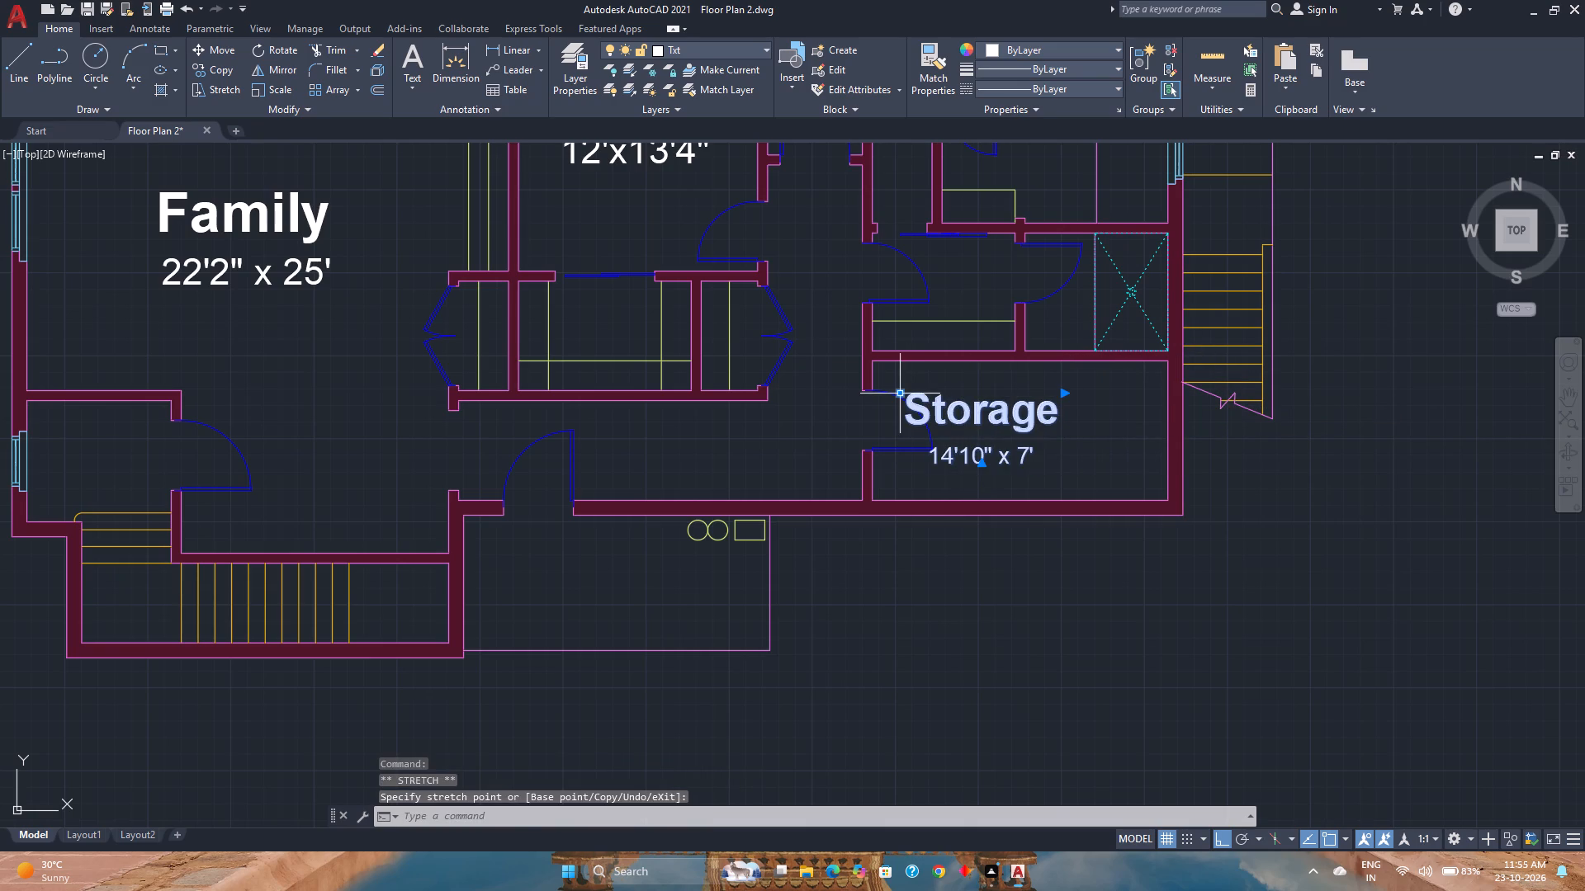
{"action": "left_click", "coordinate": [901, 394]}
{"action": "scroll", "coordinate": [960, 392], "scroll_direction": "up", "scroll_amount": 1}
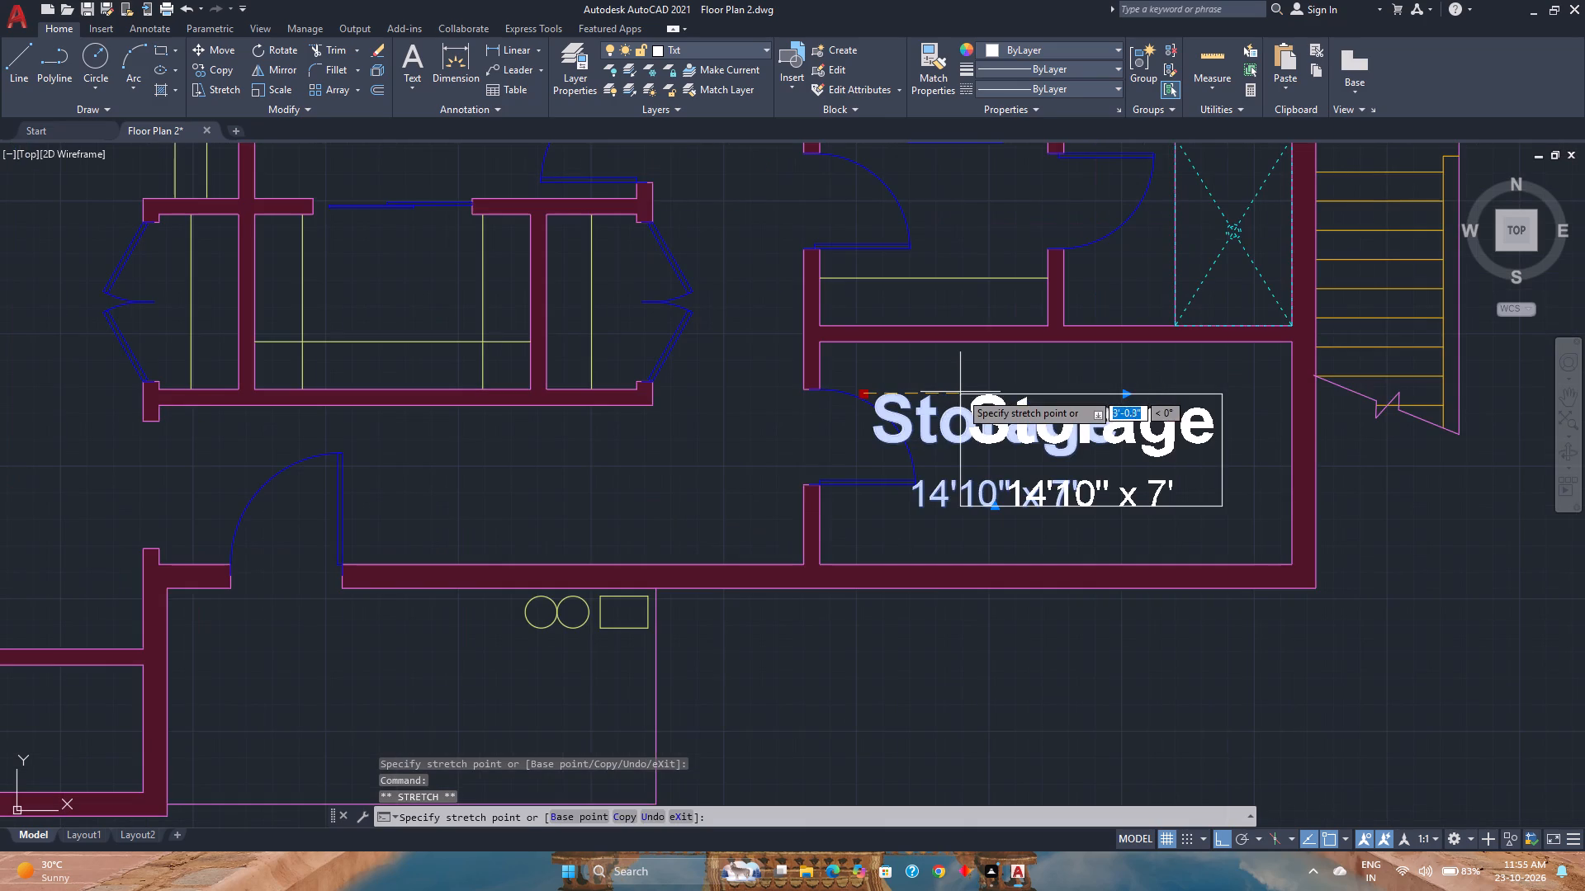
{"action": "left_click", "coordinate": [960, 392]}
{"action": "key", "text": "Escape"}
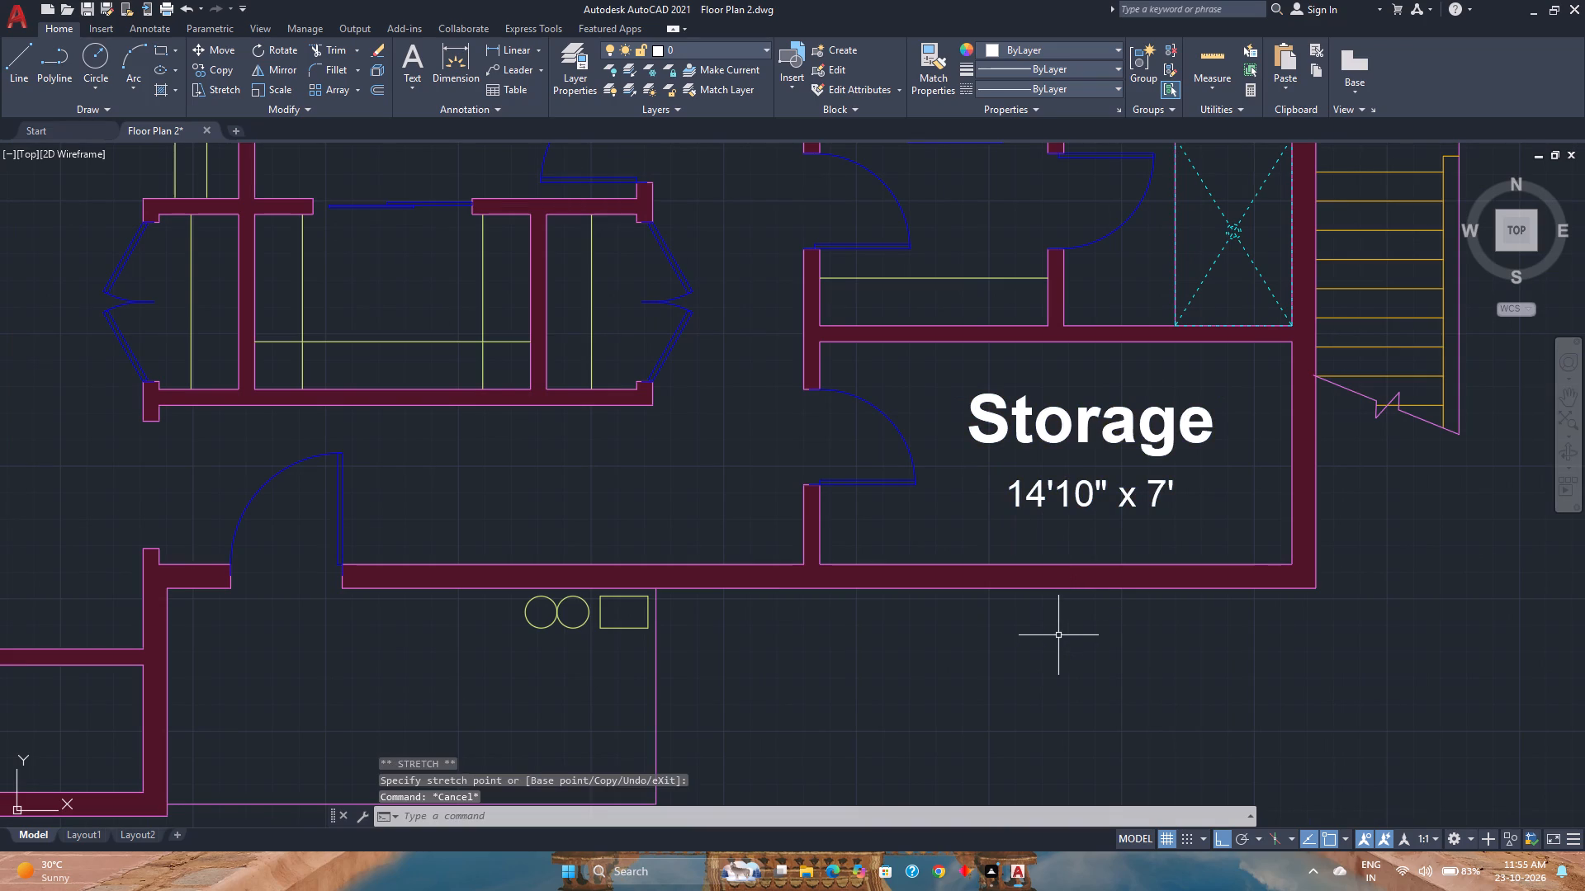
Save the Floor Plan 2 drawing with the full extents of both floor plans in view.
{"action": "key", "text": "ctrl+s"}
{"action": "scroll", "coordinate": [1052, 644], "scroll_direction": "down", "scroll_amount": 3}
{"action": "middle_click", "coordinate": [1047, 662]}
{"action": "middle_click_drag", "start_coordinate": [1047, 662], "coordinate": [1084, 601]}
{"action": "middle_click", "coordinate": [1084, 601]}
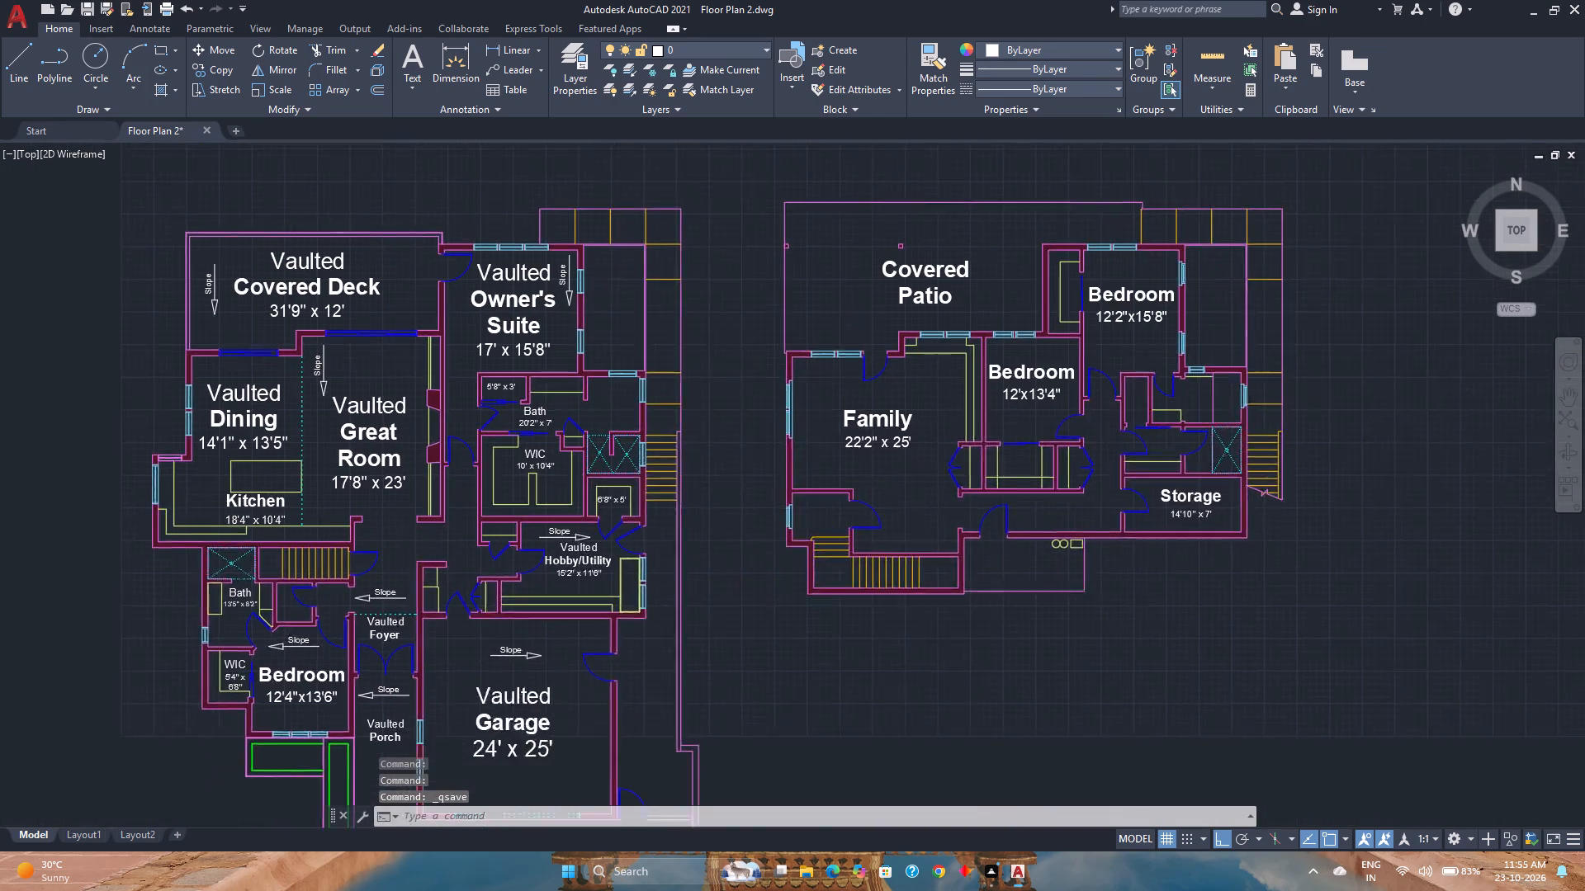
{"action": "key", "text": "ctrl+s"}
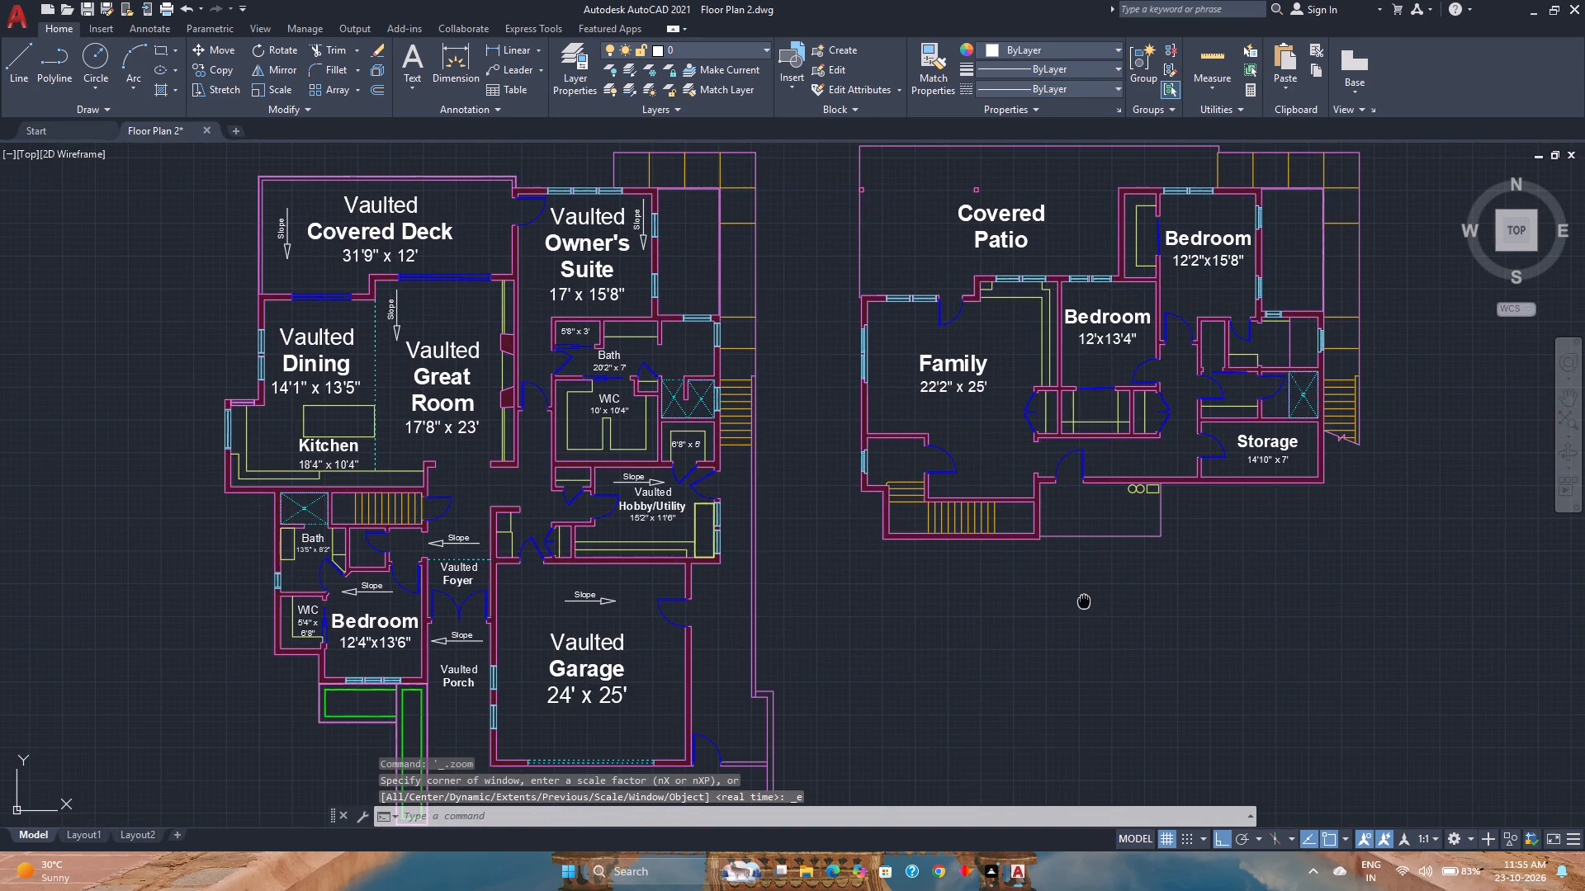
{"action": "left_click", "coordinate": [988, 653]}
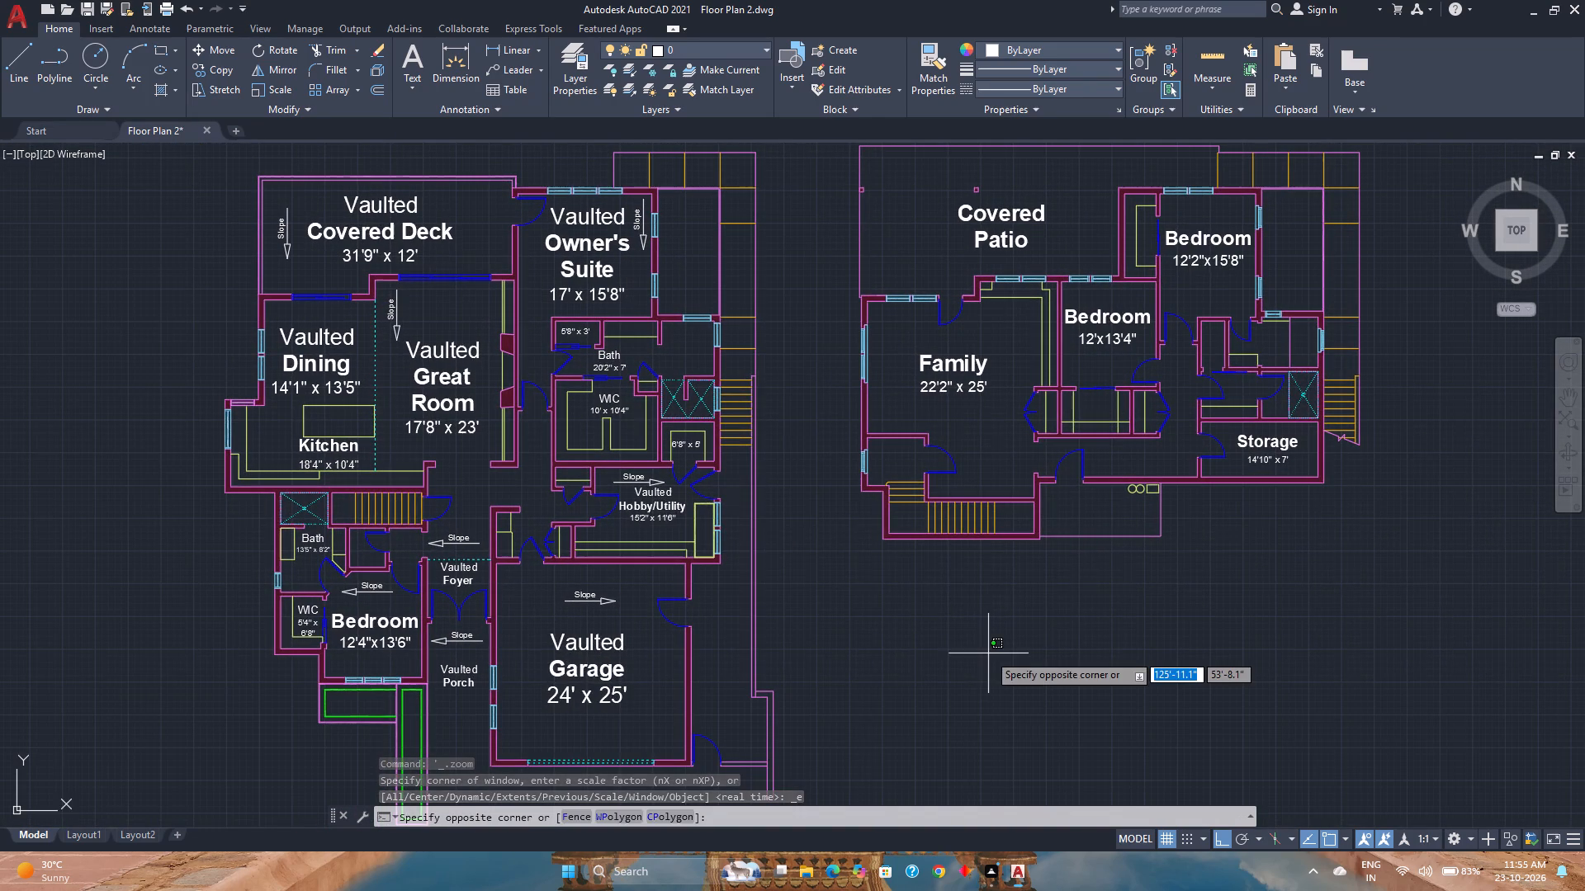
{"action": "left_click", "coordinate": [988, 653]}
{"action": "key", "text": "ctrl+s"}
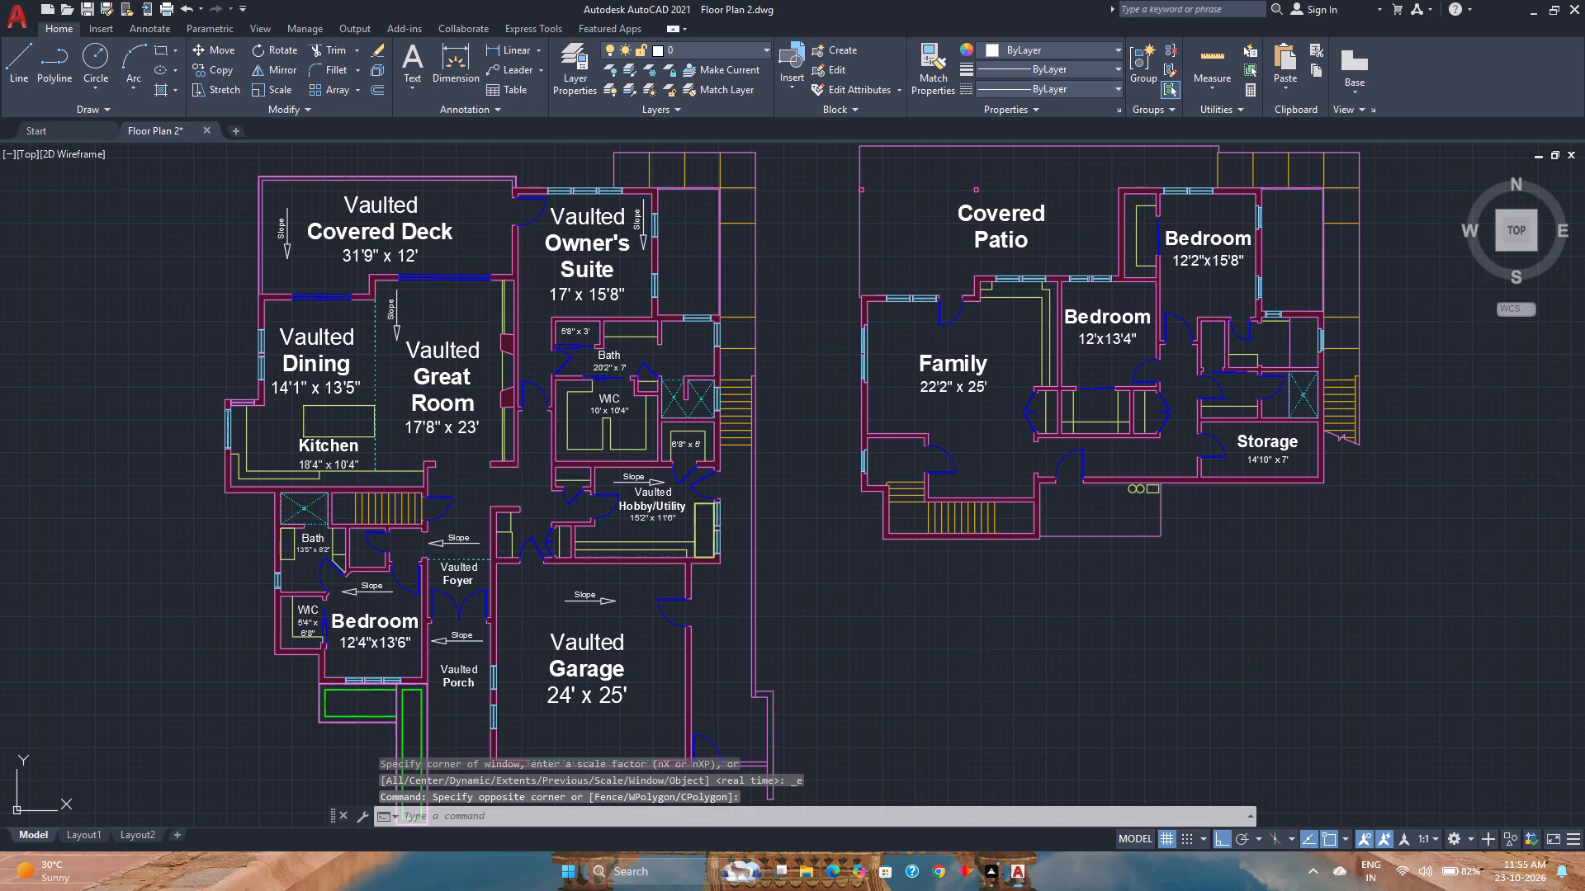
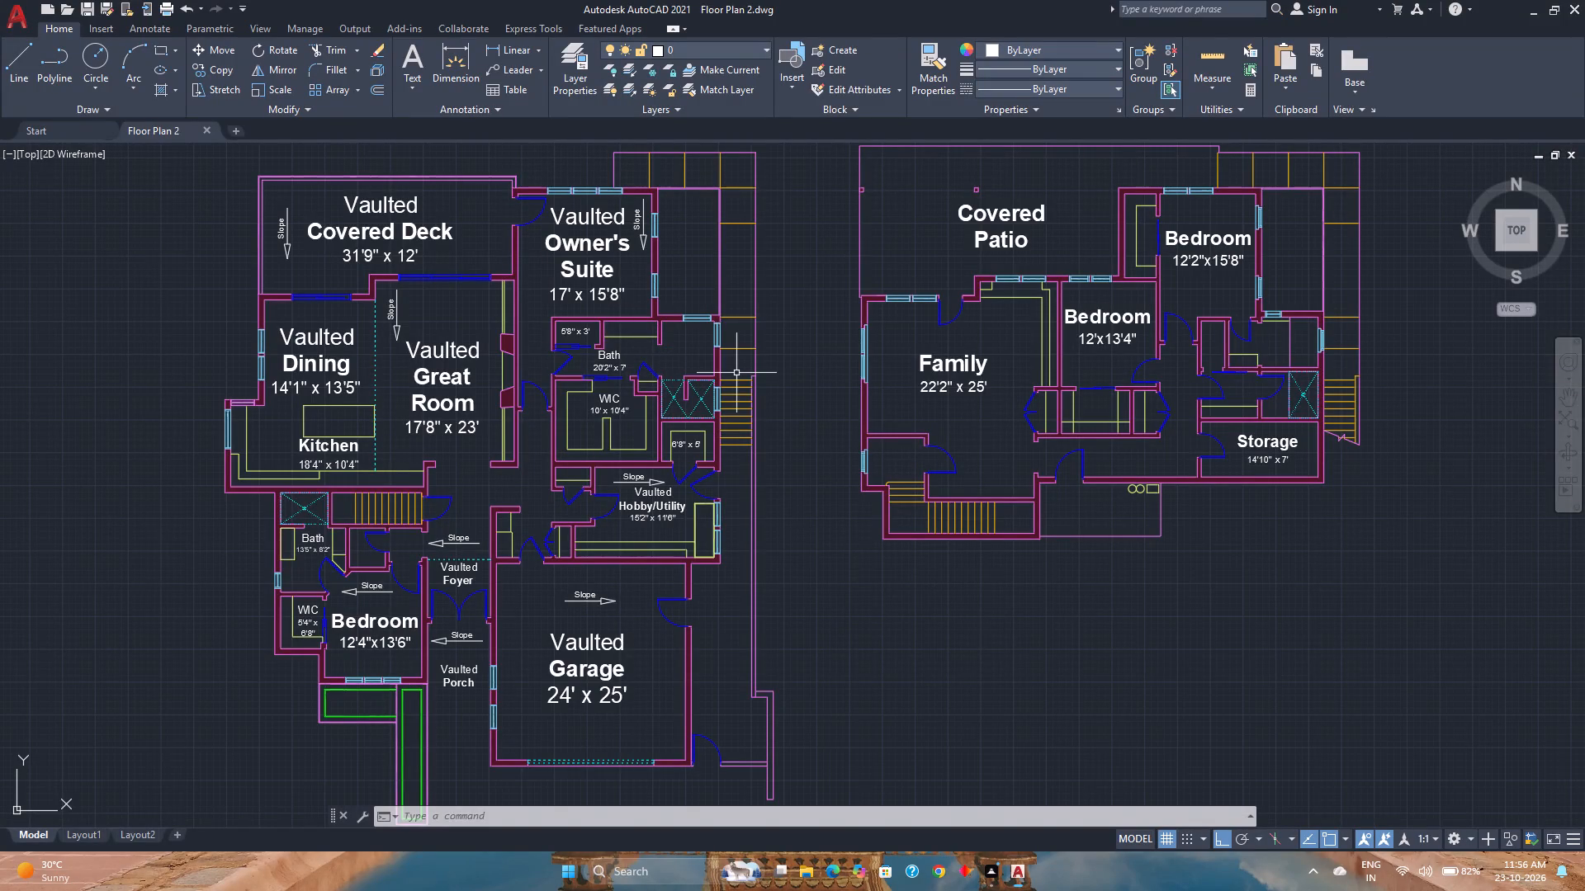
Select all text similar to the Owner's Suite label across both floor plans and assign it to the Txt layer.
{"action": "scroll", "coordinate": [780, 404], "scroll_direction": "down", "scroll_amount": 2}
{"action": "scroll", "coordinate": [780, 404], "scroll_direction": "up", "scroll_amount": 2}
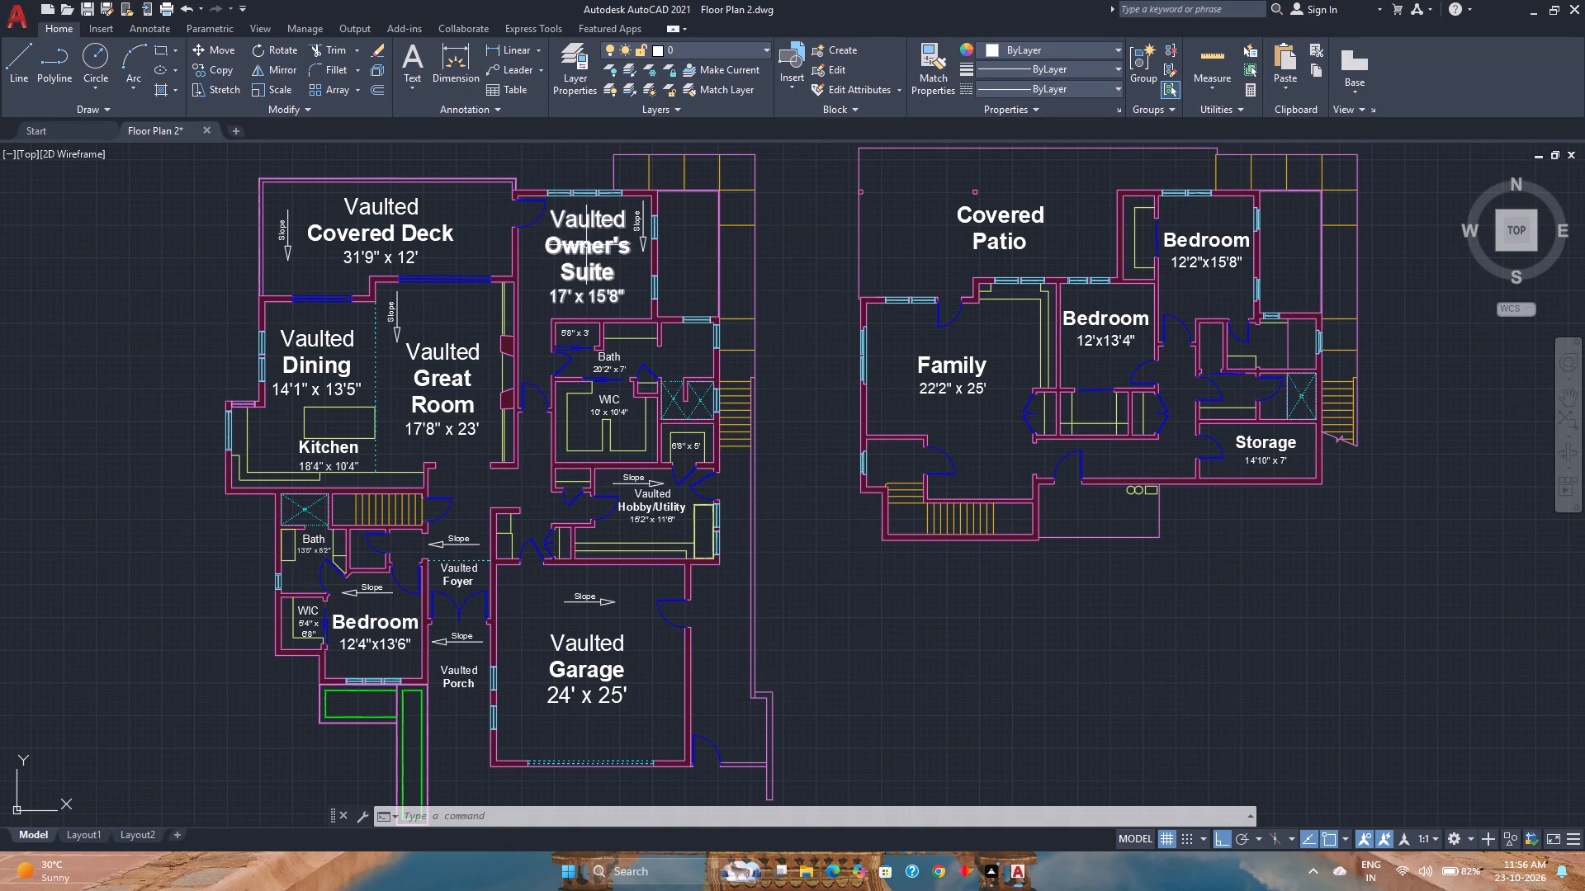
{"action": "left_click", "coordinate": [586, 245]}
{"action": "right_click", "coordinate": [586, 245]}
{"action": "left_click", "coordinate": [657, 552]}
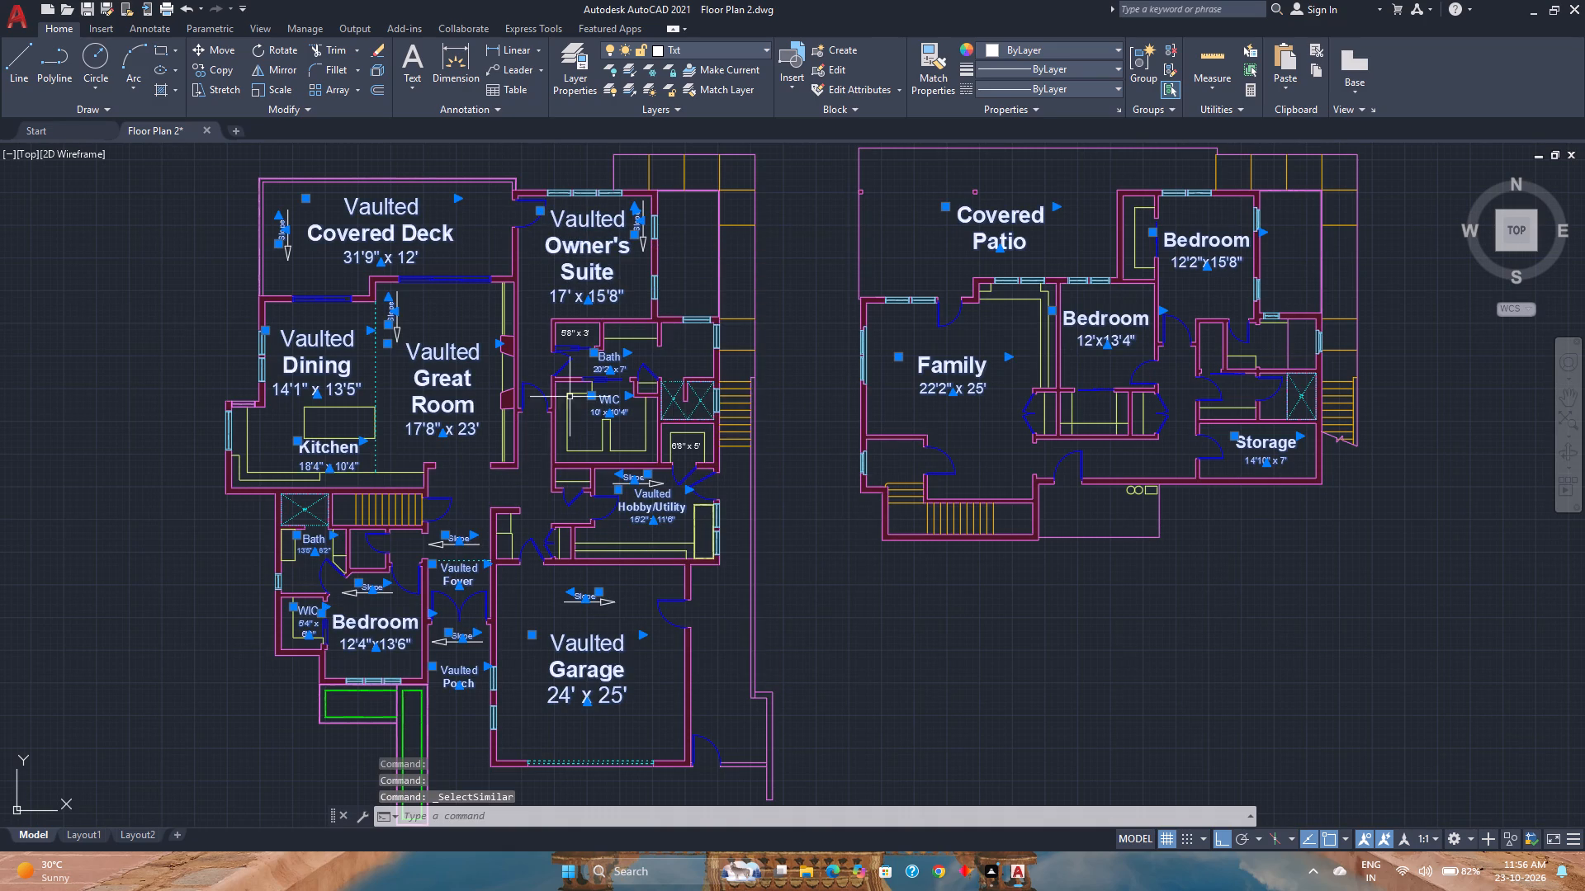
{"action": "left_click", "coordinate": [722, 56]}
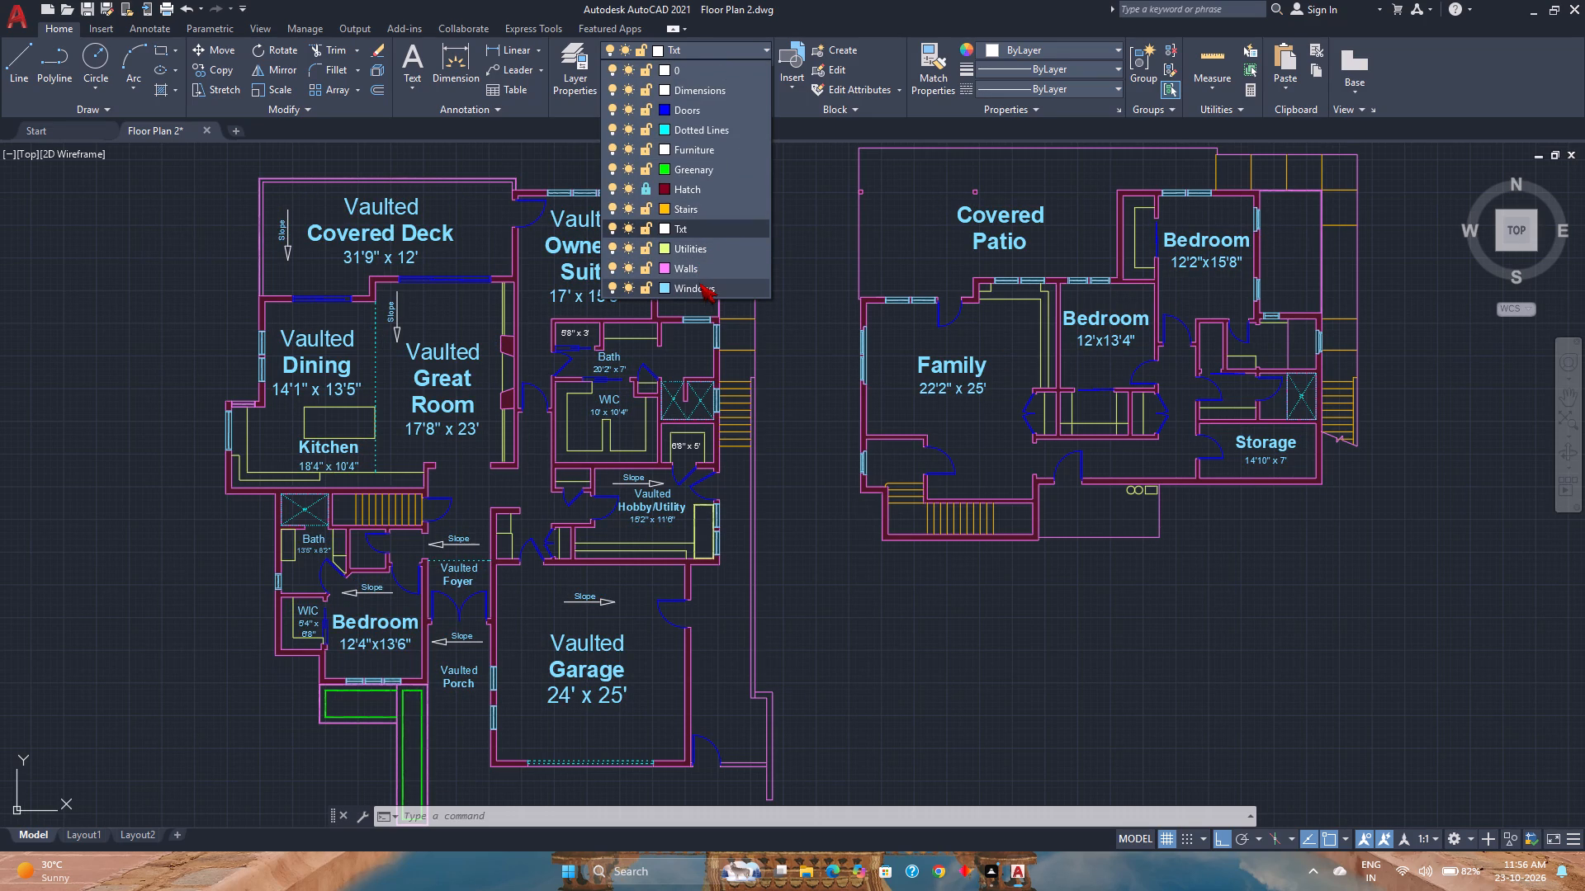
{"action": "left_click", "coordinate": [690, 227]}
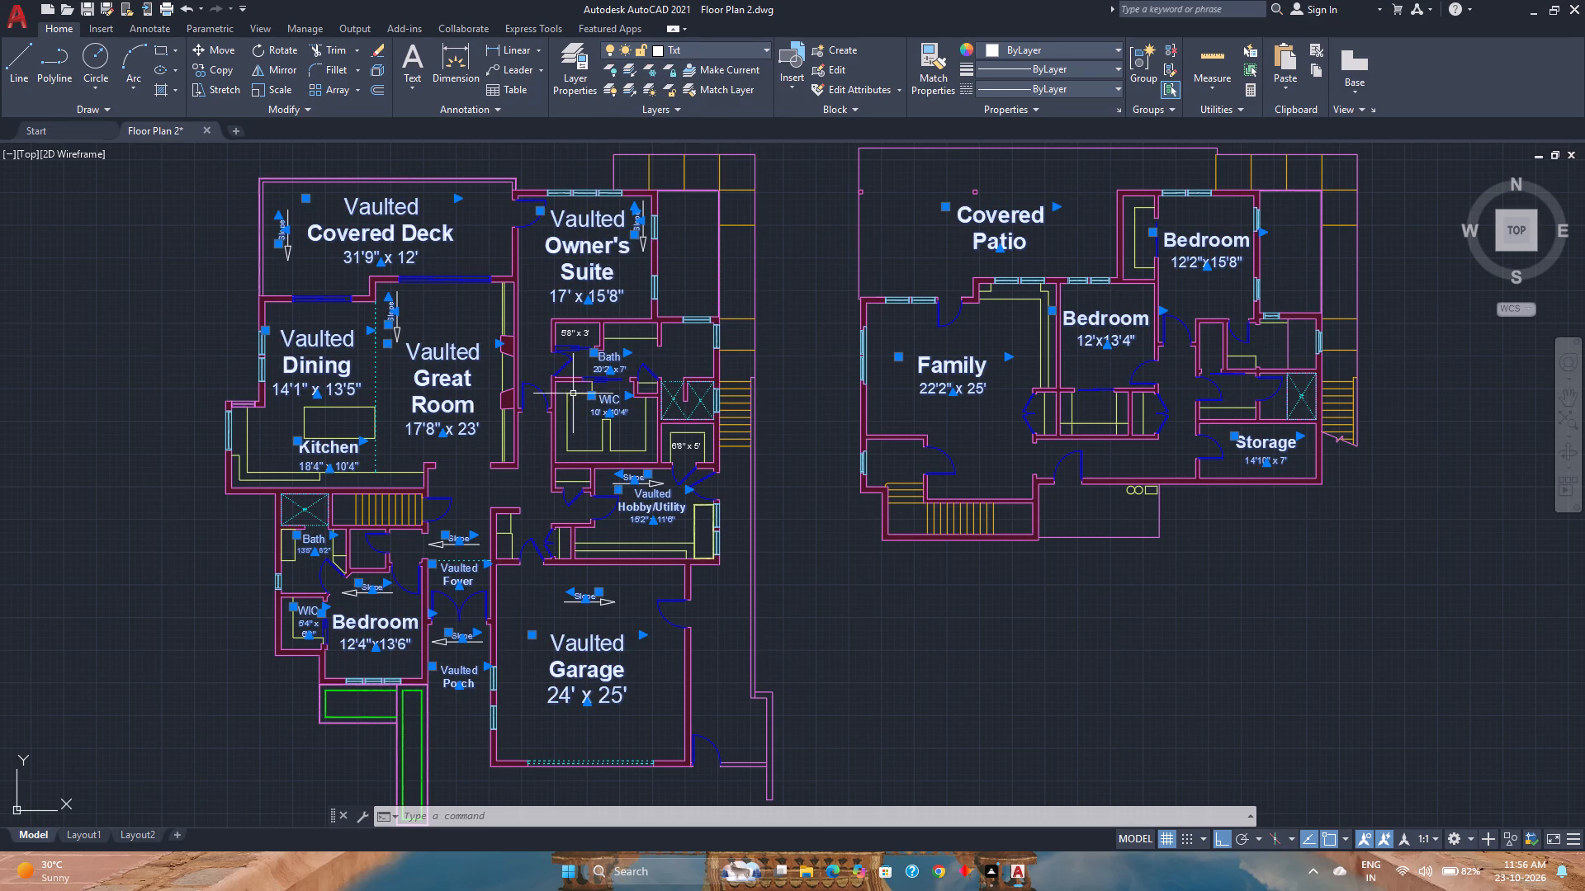
{"action": "key", "text": "Escape"}
Examine the Garage's grouped Slope arrow, including which objects Select Similar picks up with it and its layer.
{"action": "scroll", "coordinate": [575, 577], "scroll_direction": "up", "scroll_amount": 1}
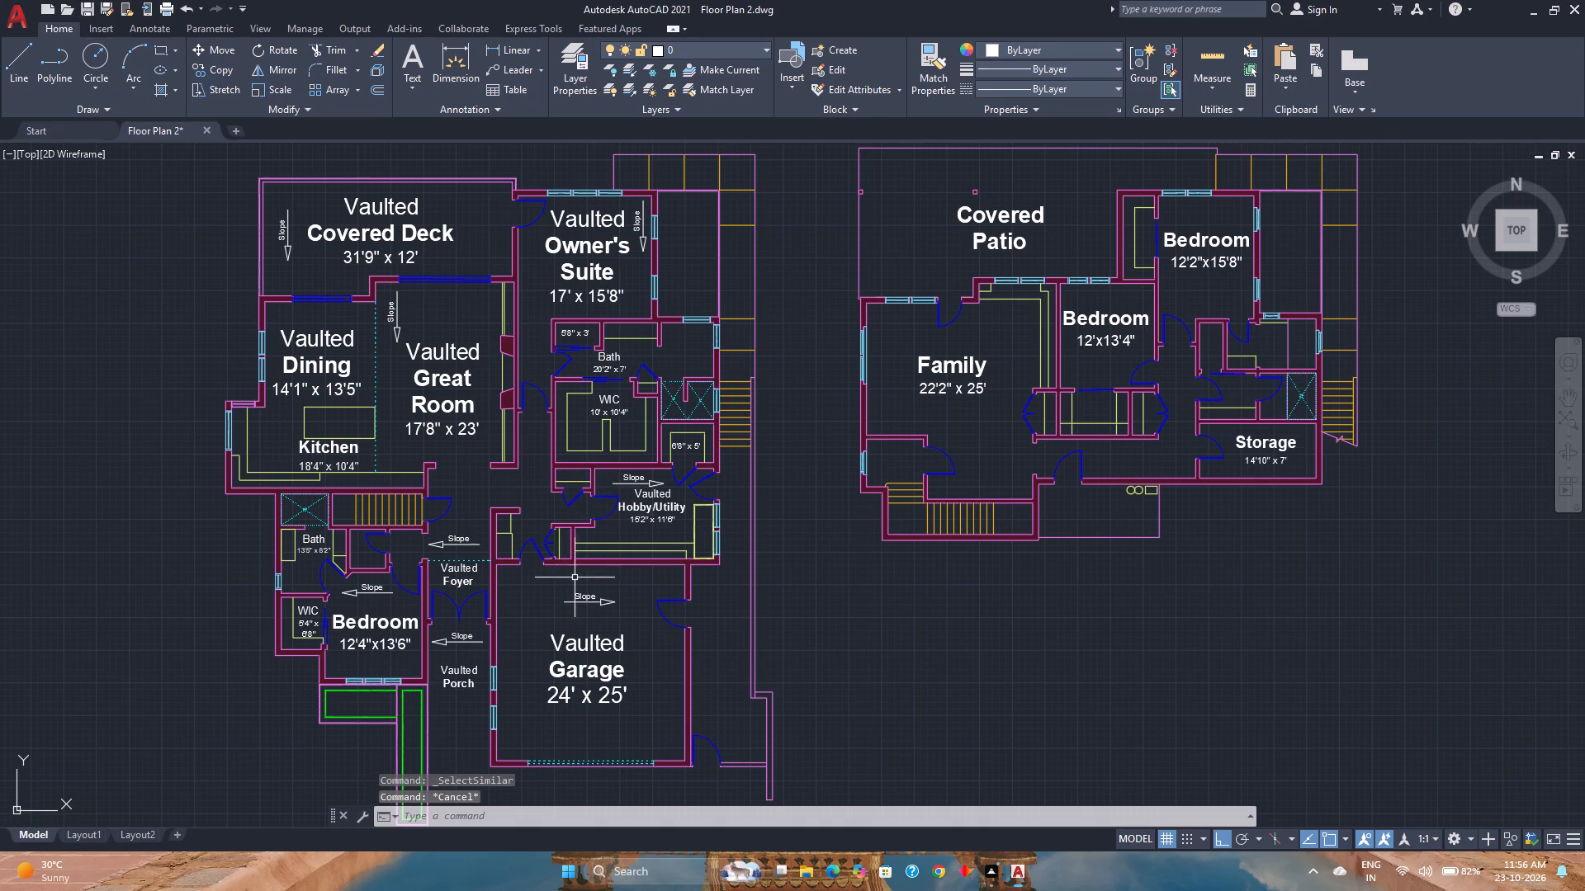
{"action": "scroll", "coordinate": [575, 577], "scroll_direction": "up", "scroll_amount": 1}
{"action": "left_click", "coordinate": [590, 626]}
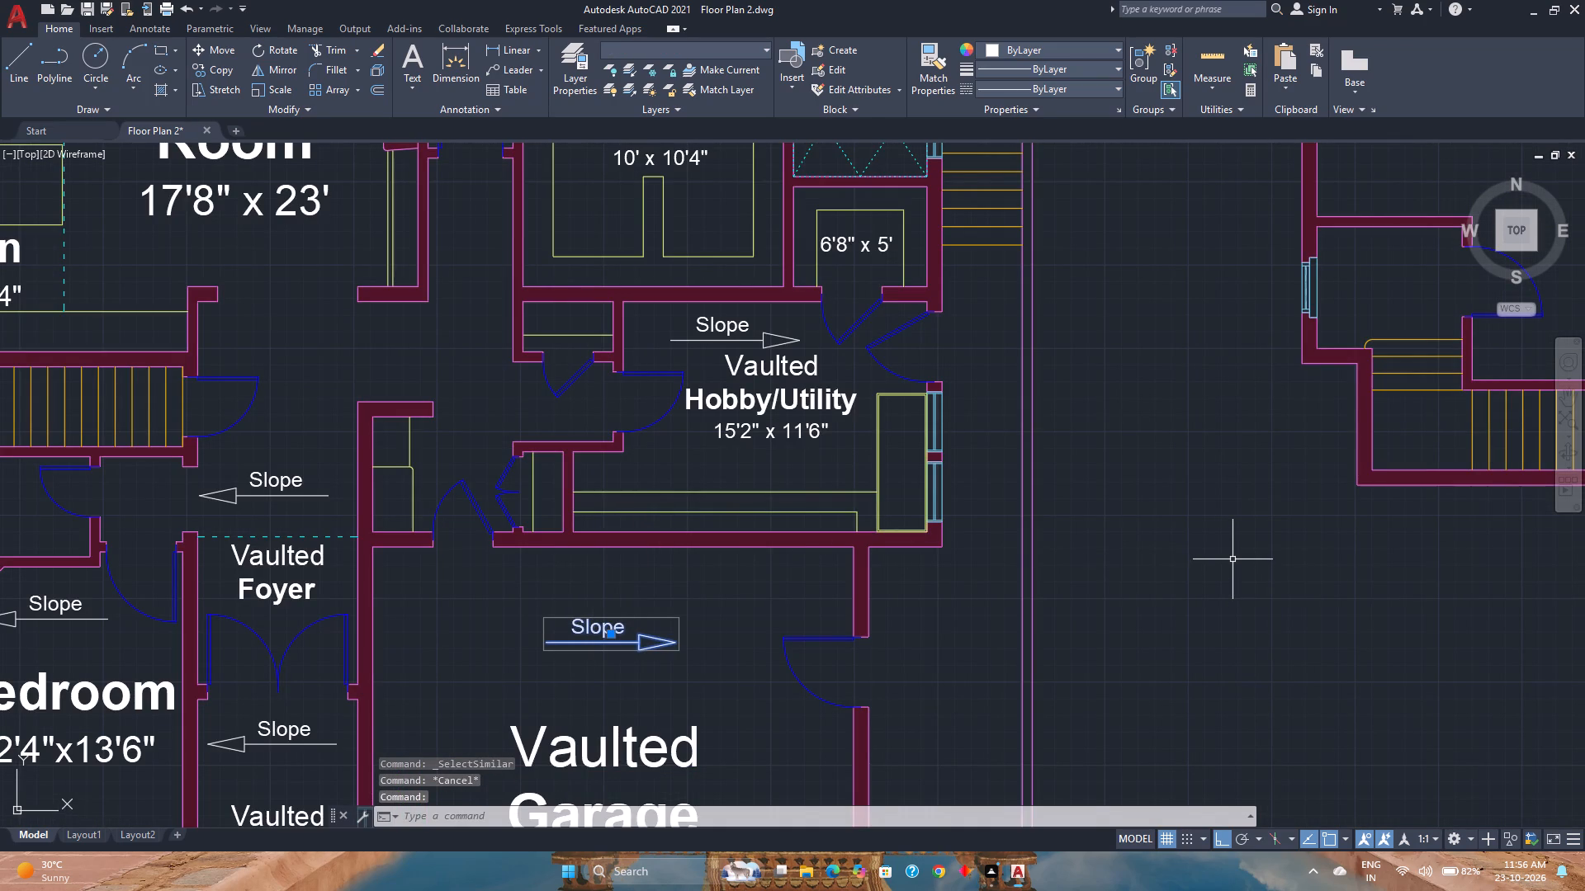
{"action": "key", "text": "Escape"}
{"action": "left_click", "coordinate": [577, 626]}
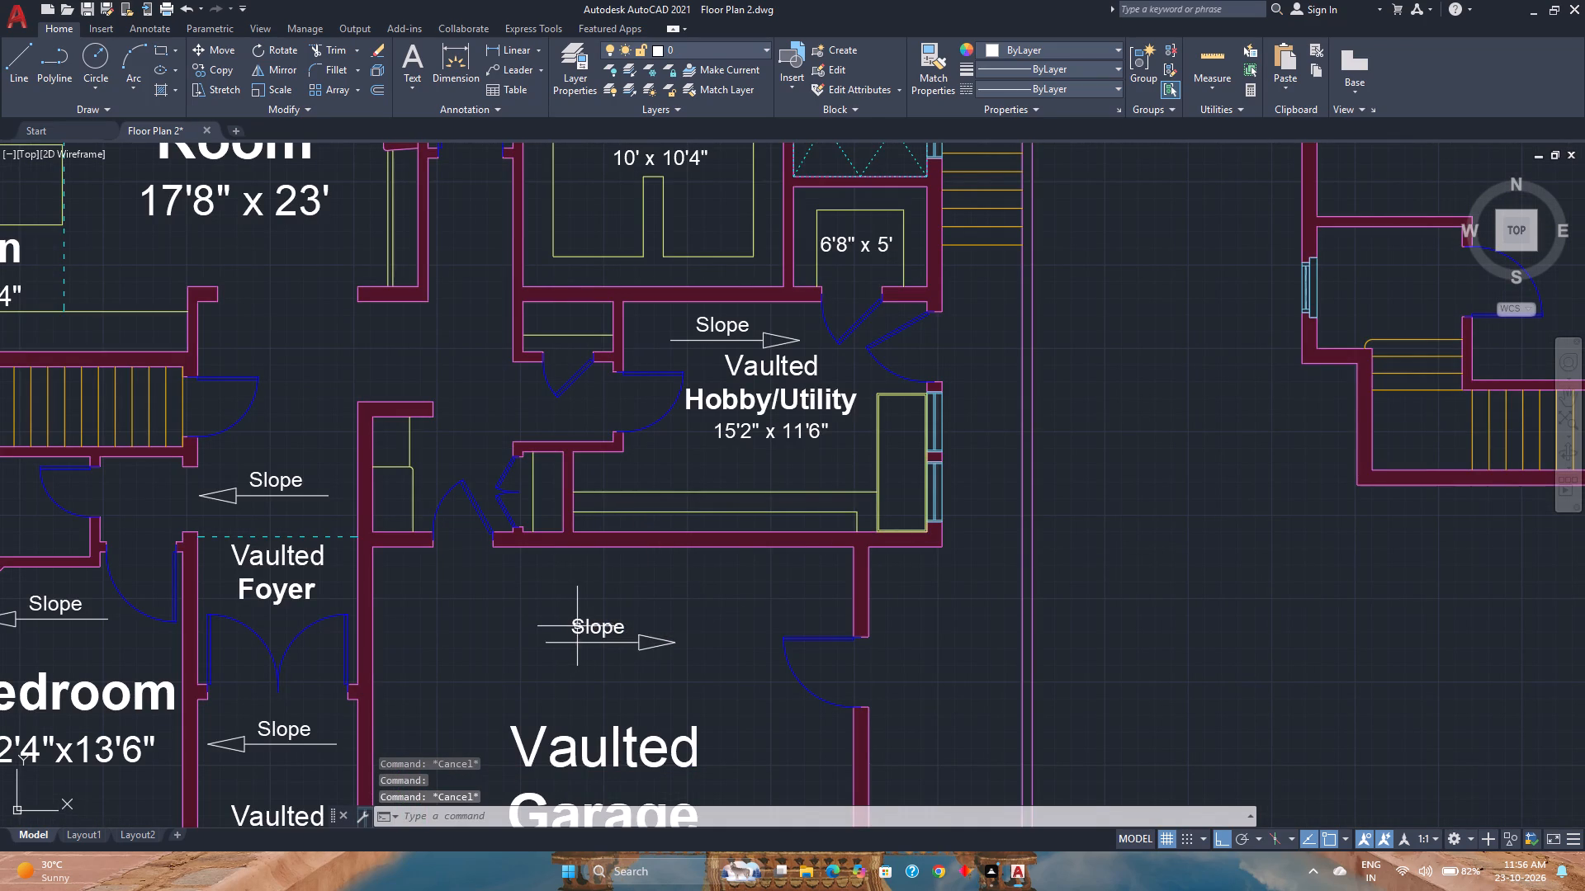
{"action": "right_click", "coordinate": [577, 626]}
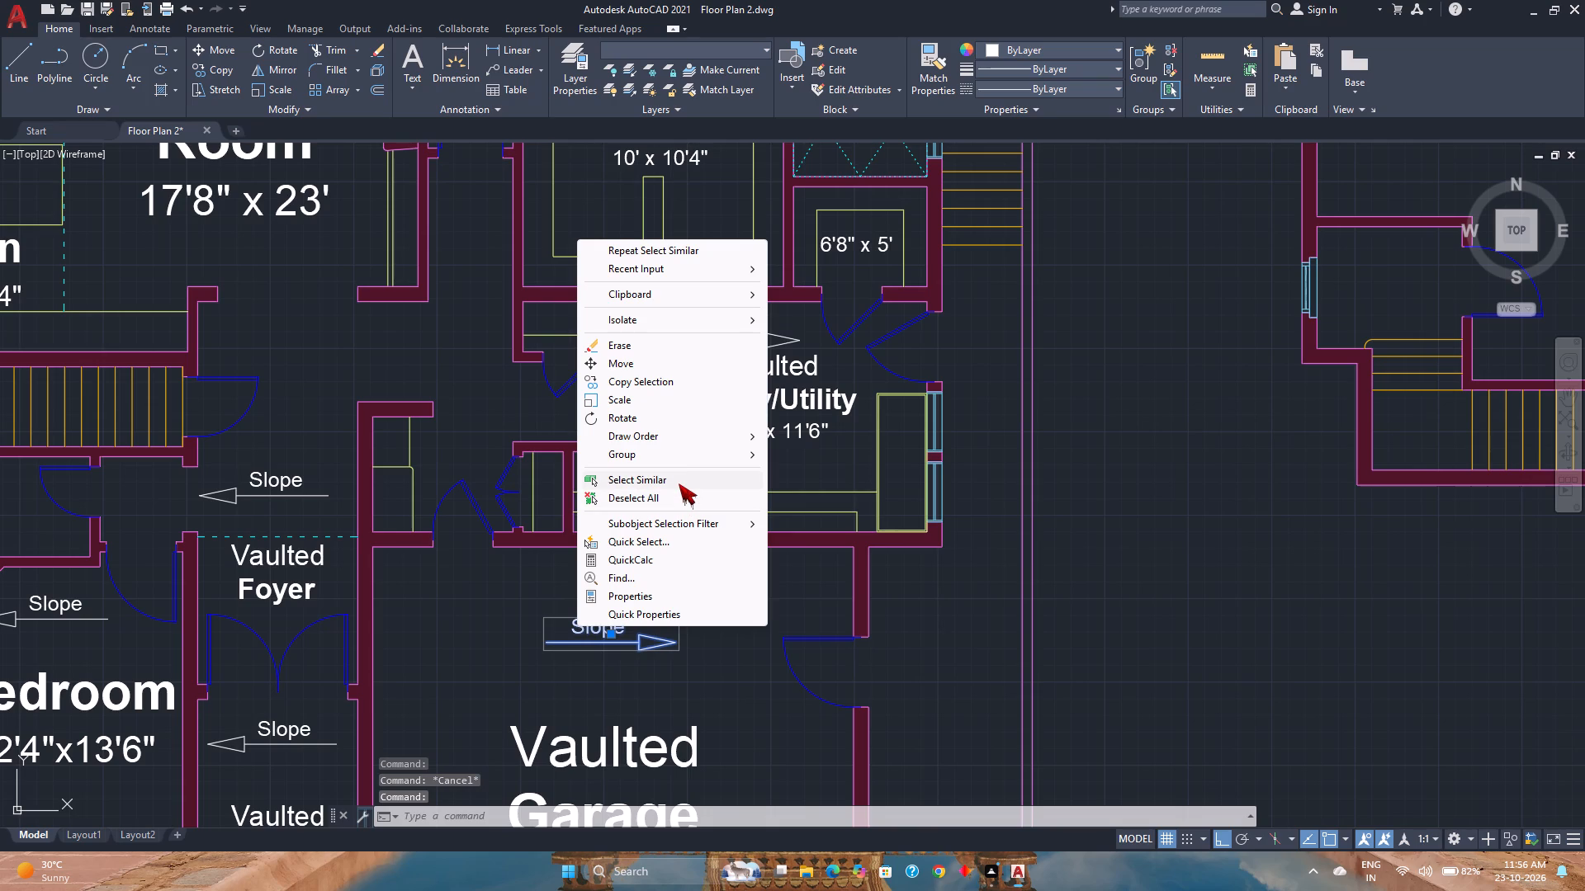
{"action": "left_click", "coordinate": [679, 483]}
{"action": "scroll", "coordinate": [679, 483], "scroll_direction": "down", "scroll_amount": 2}
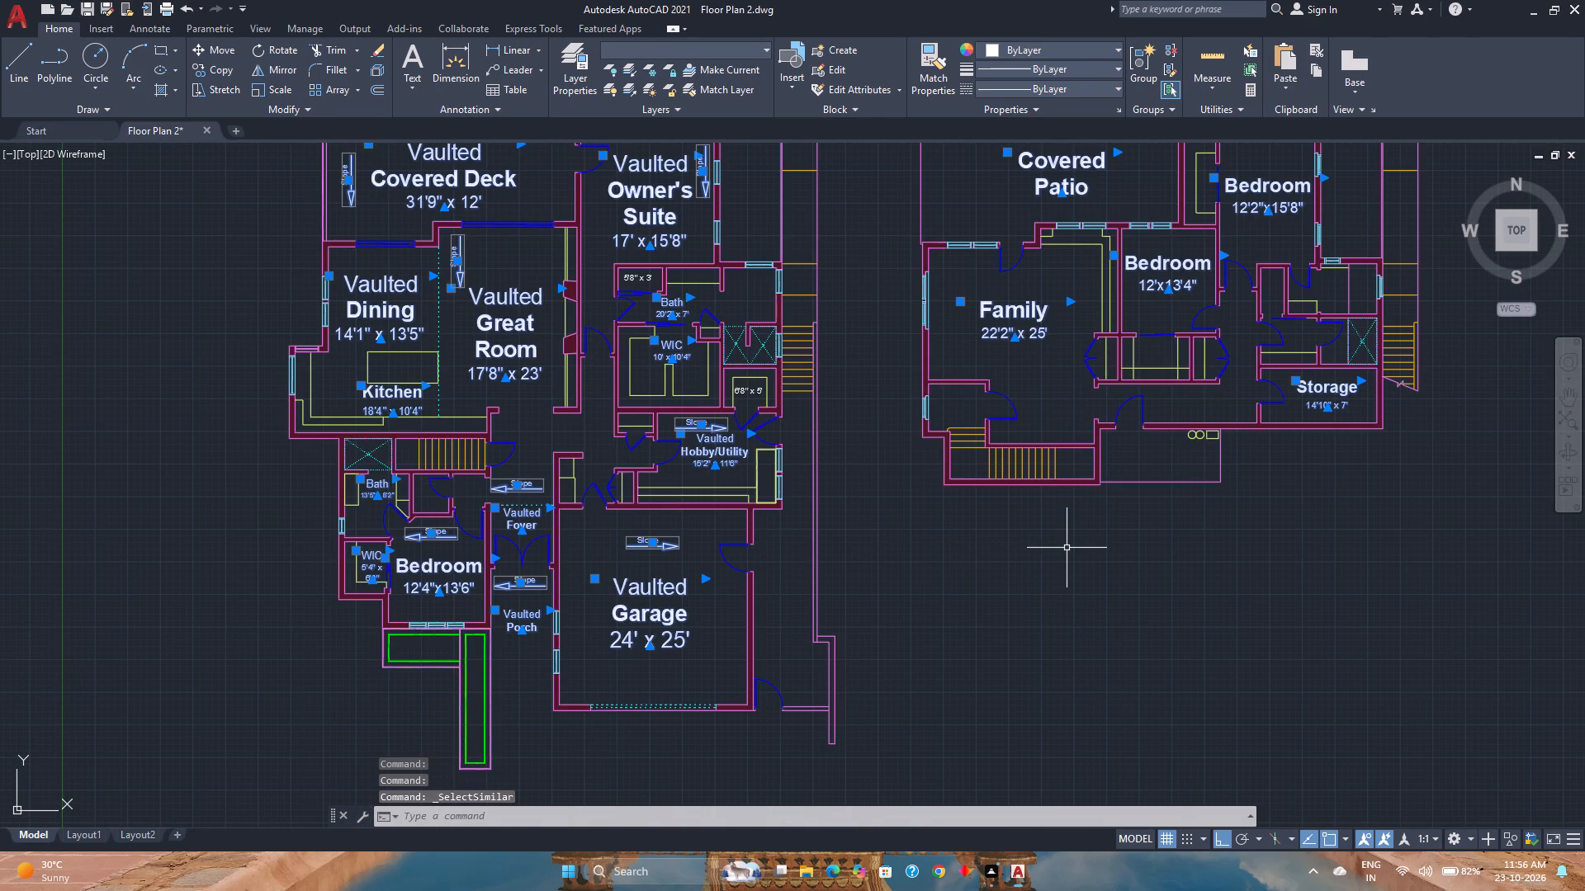
{"action": "key", "text": "Escape"}
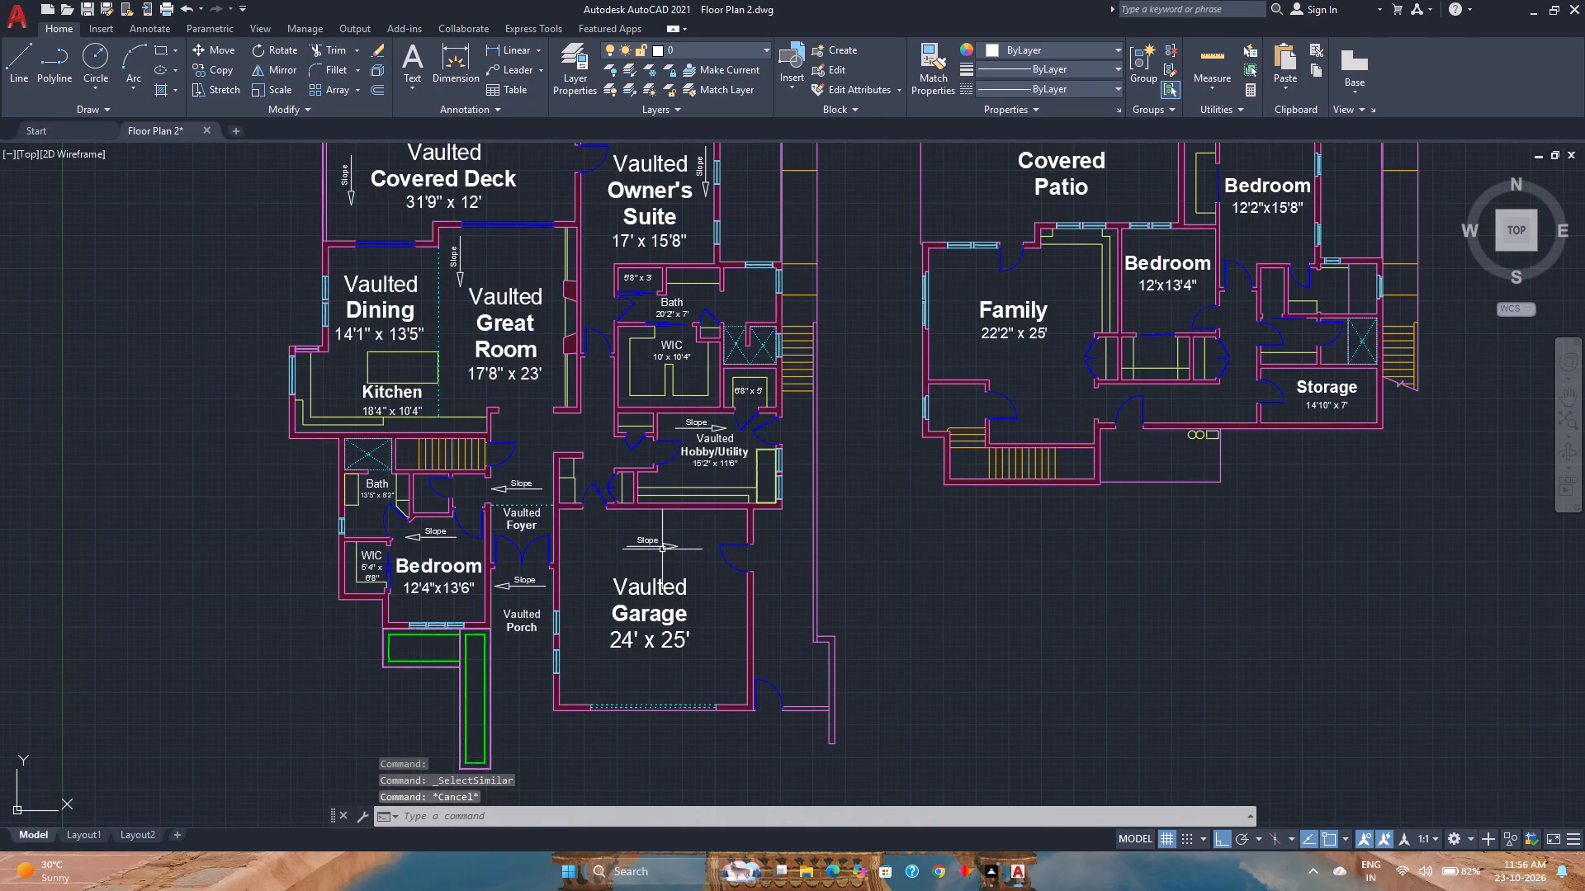
{"action": "left_click", "coordinate": [662, 549]}
{"action": "scroll", "coordinate": [662, 549], "scroll_direction": "up", "scroll_amount": 2}
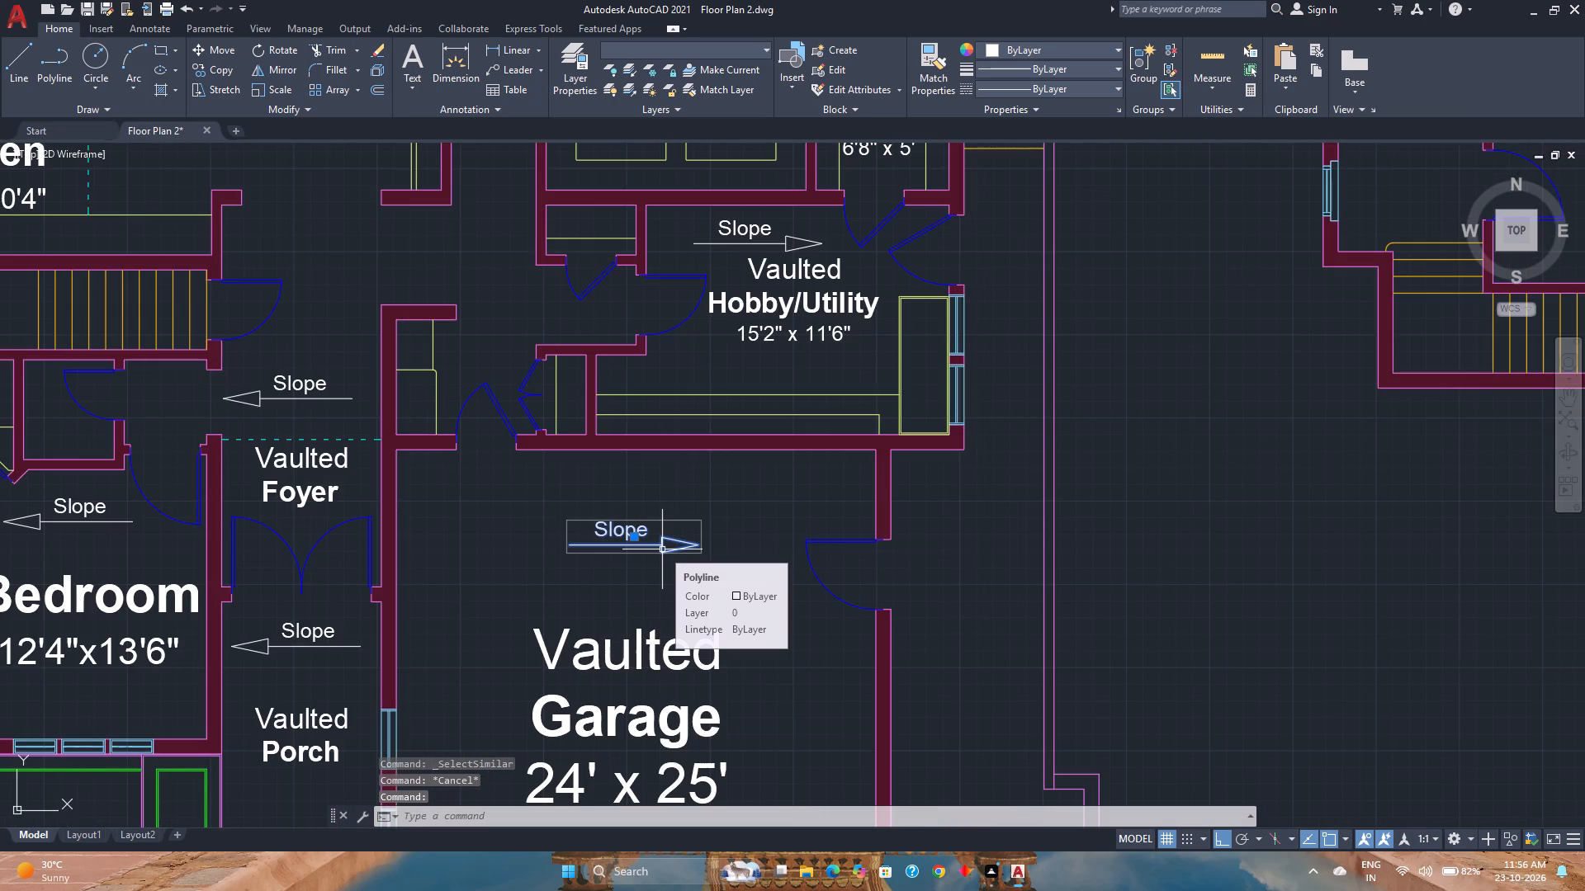
{"action": "key", "text": "Escape"}
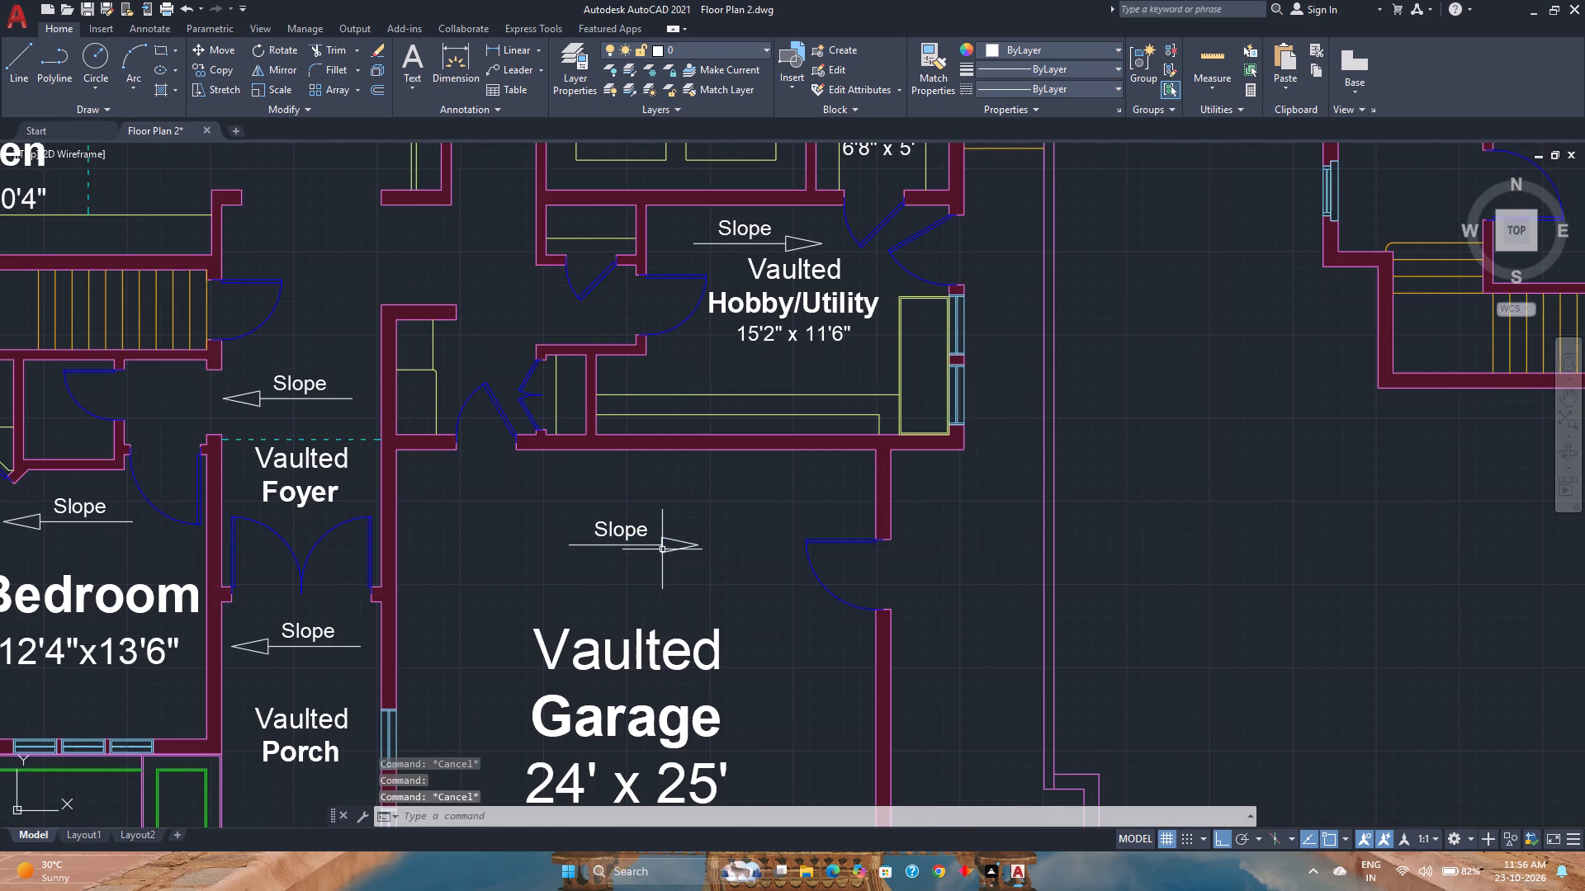
{"action": "left_click", "coordinate": [662, 549]}
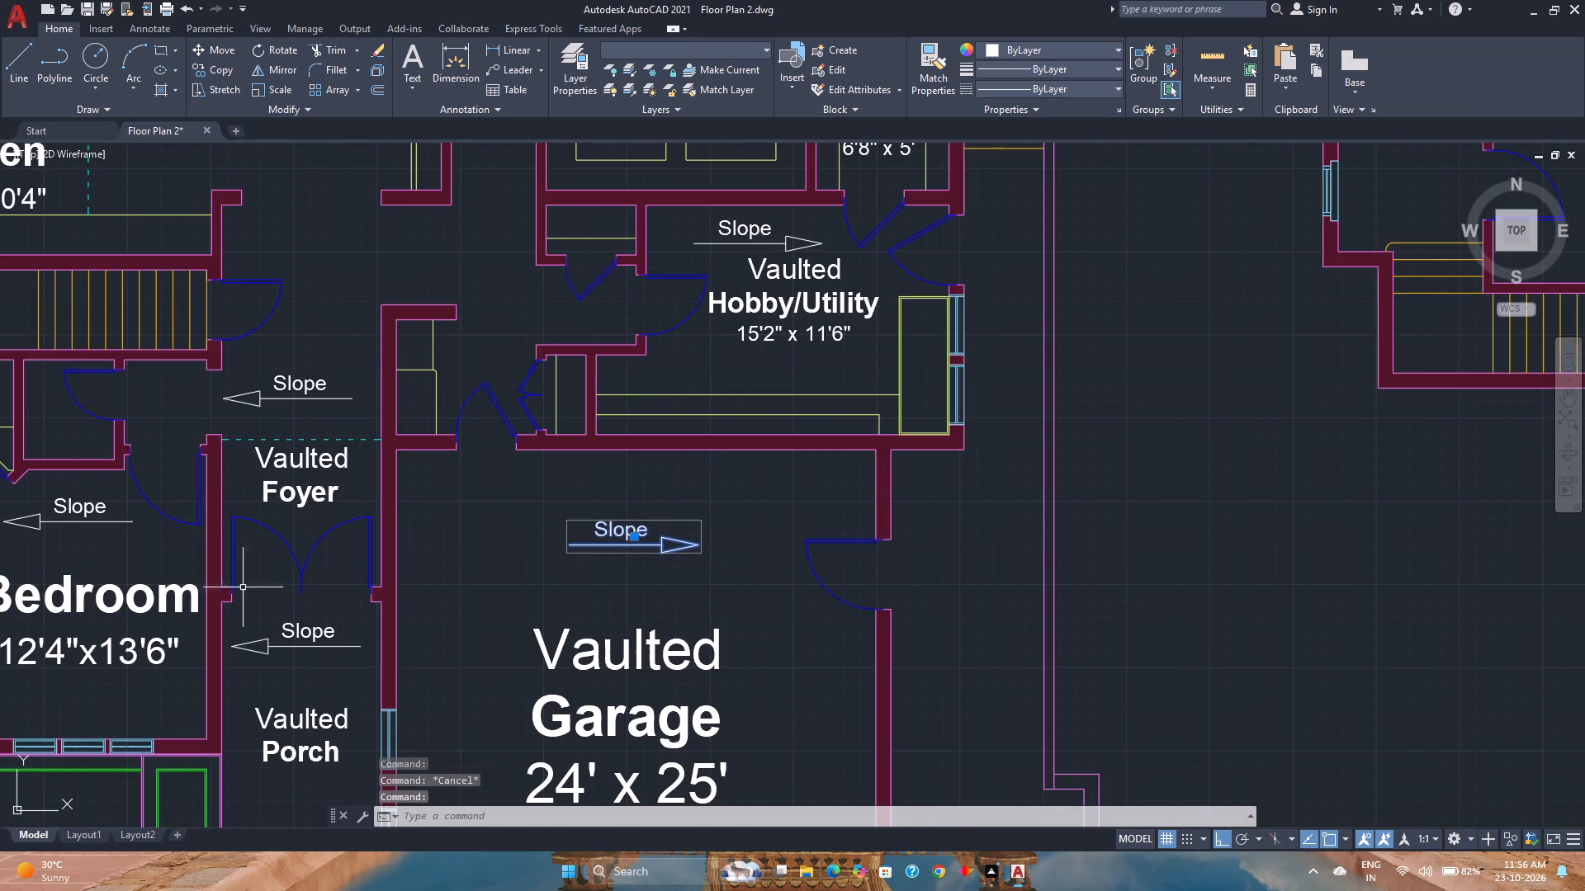
{"action": "key", "text": "Escape"}
Draw a 6' horizontal line in the empty area below the Family room plan, with Ortho on.
{"action": "scroll", "coordinate": [602, 597], "scroll_direction": "down", "scroll_amount": 3}
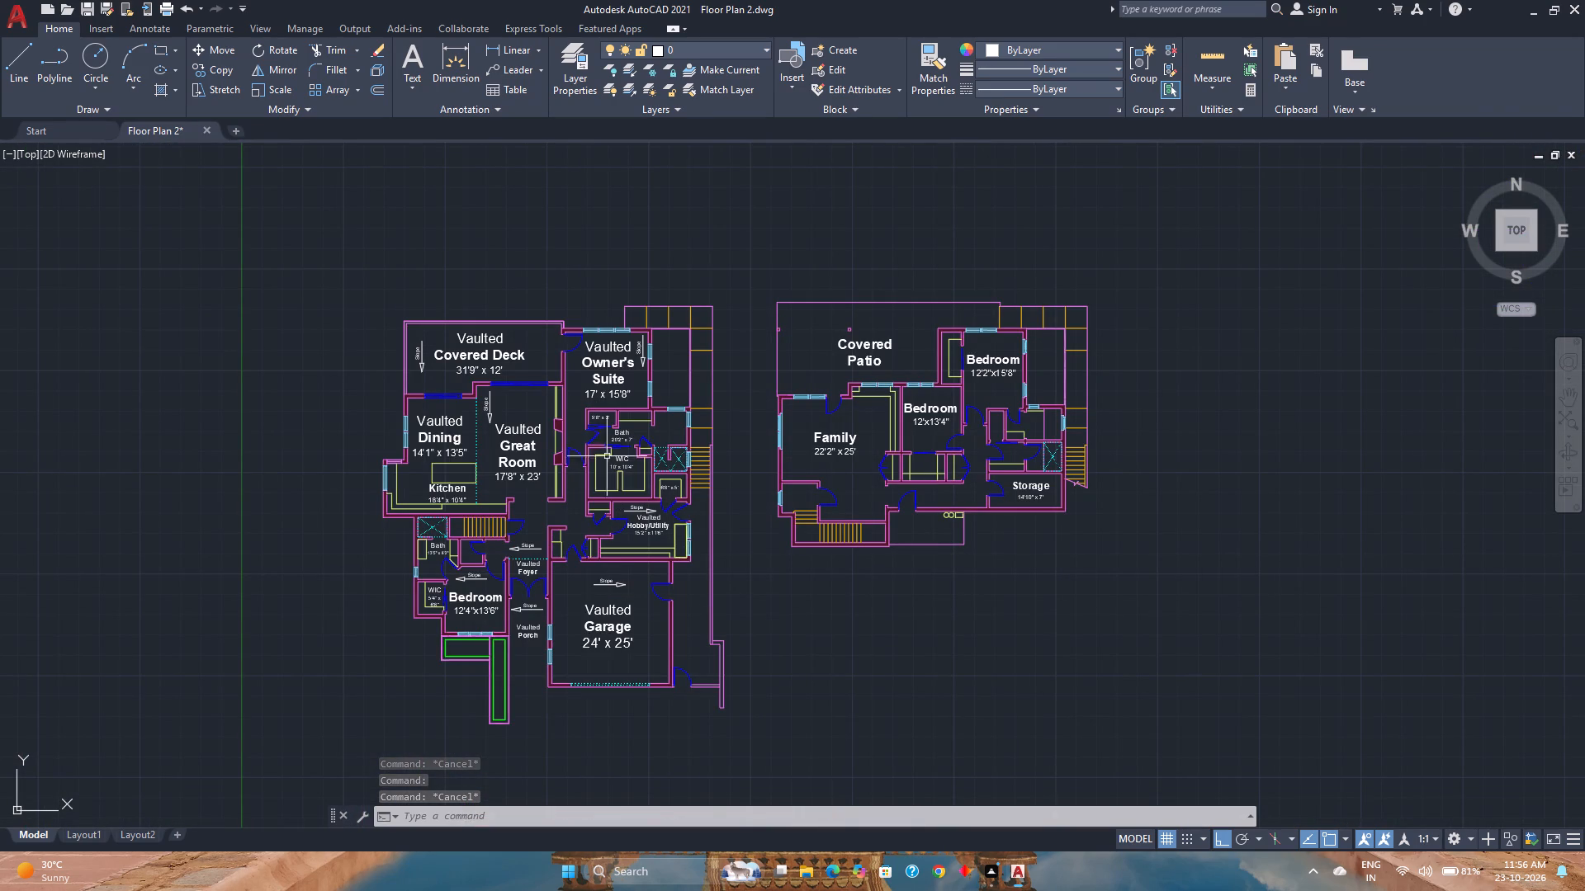
{"action": "left_click", "coordinate": [26, 82]}
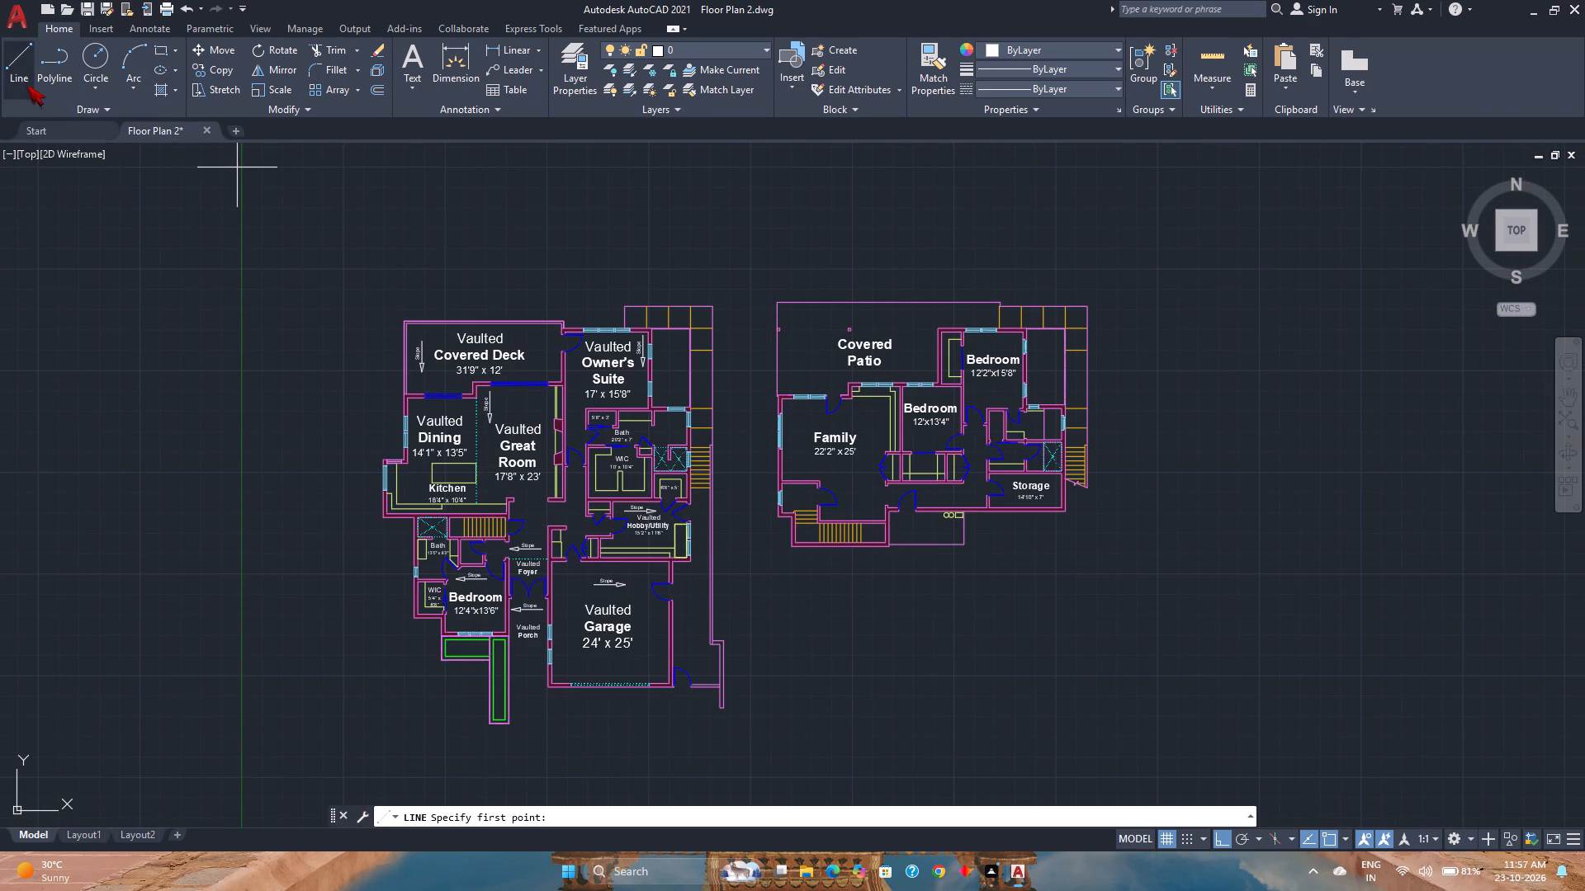
{"action": "scroll", "coordinate": [823, 634], "scroll_direction": "up", "scroll_amount": 2}
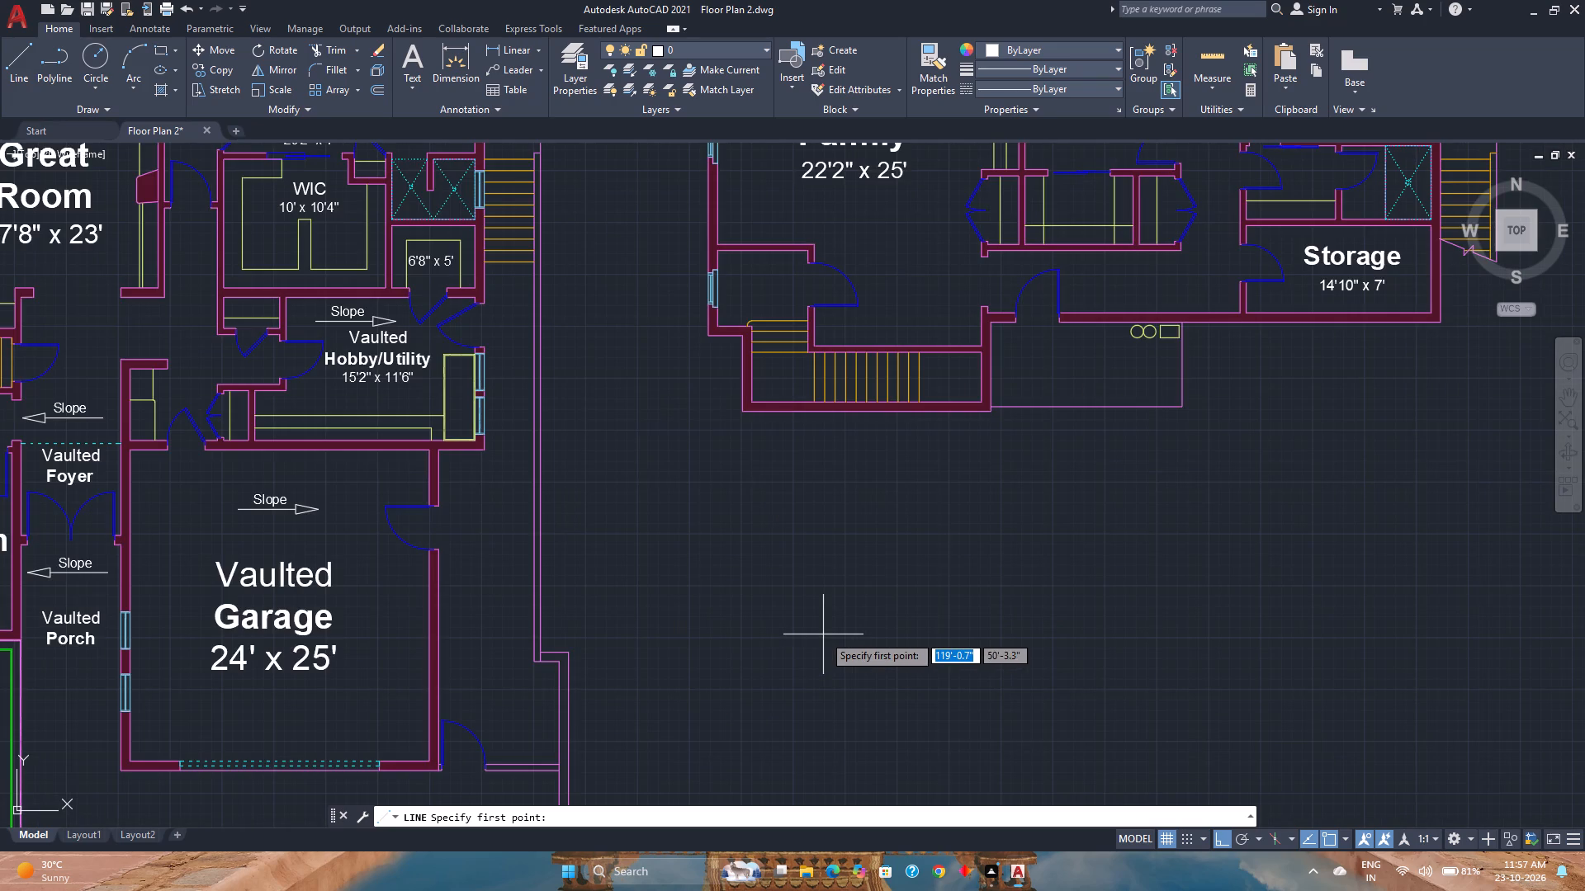
{"action": "left_click", "coordinate": [755, 641]}
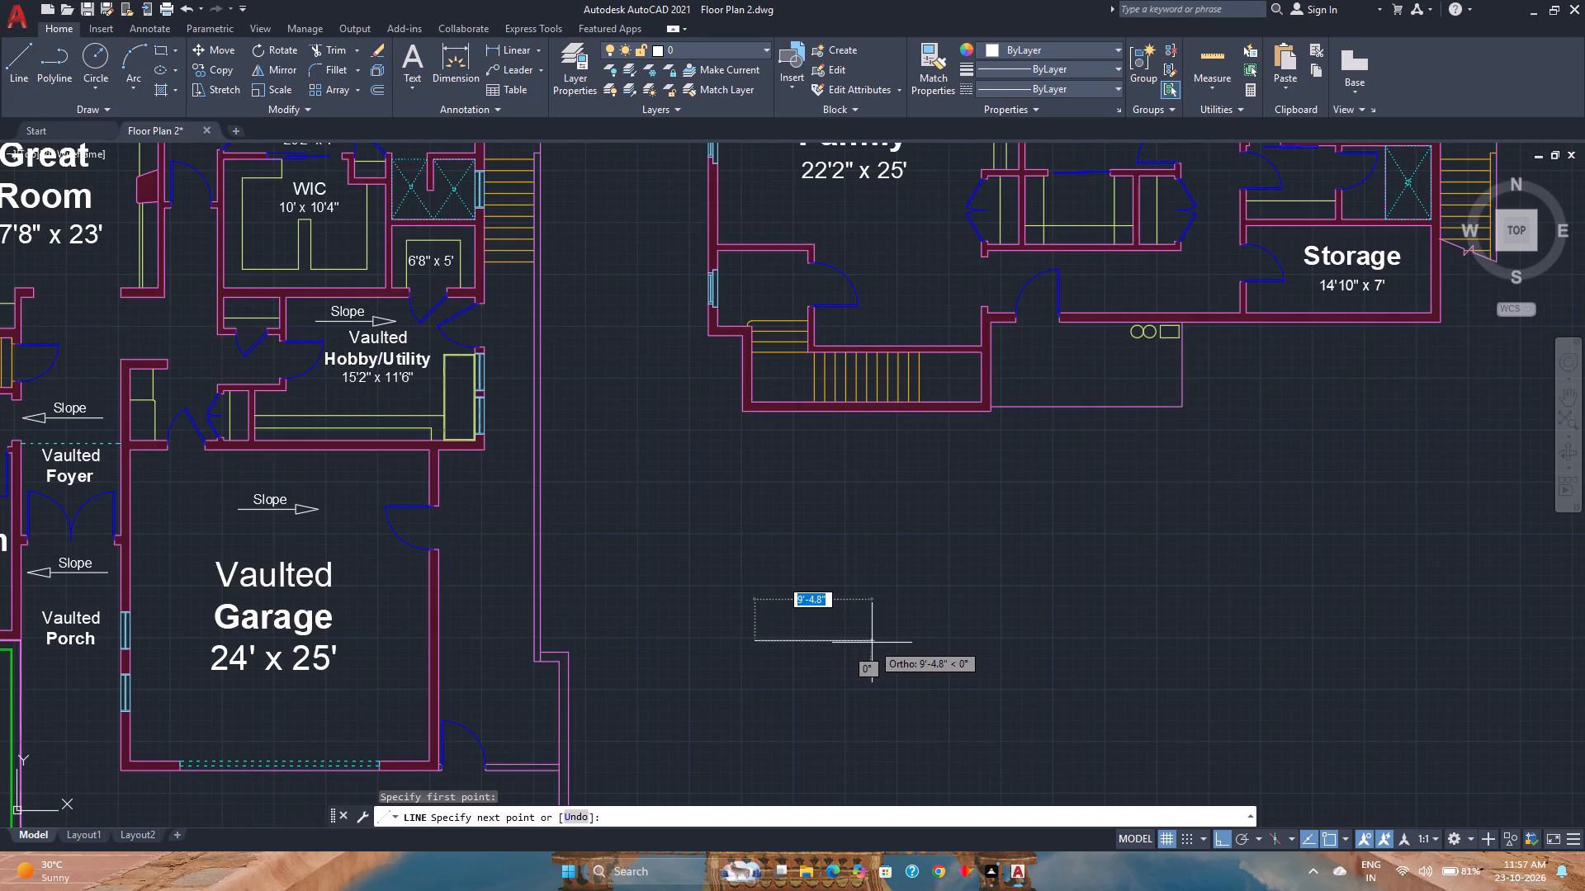
{"action": "type", "text": "6'"}
{"action": "key", "text": "Return"}
{"action": "key", "text": "Escape"}
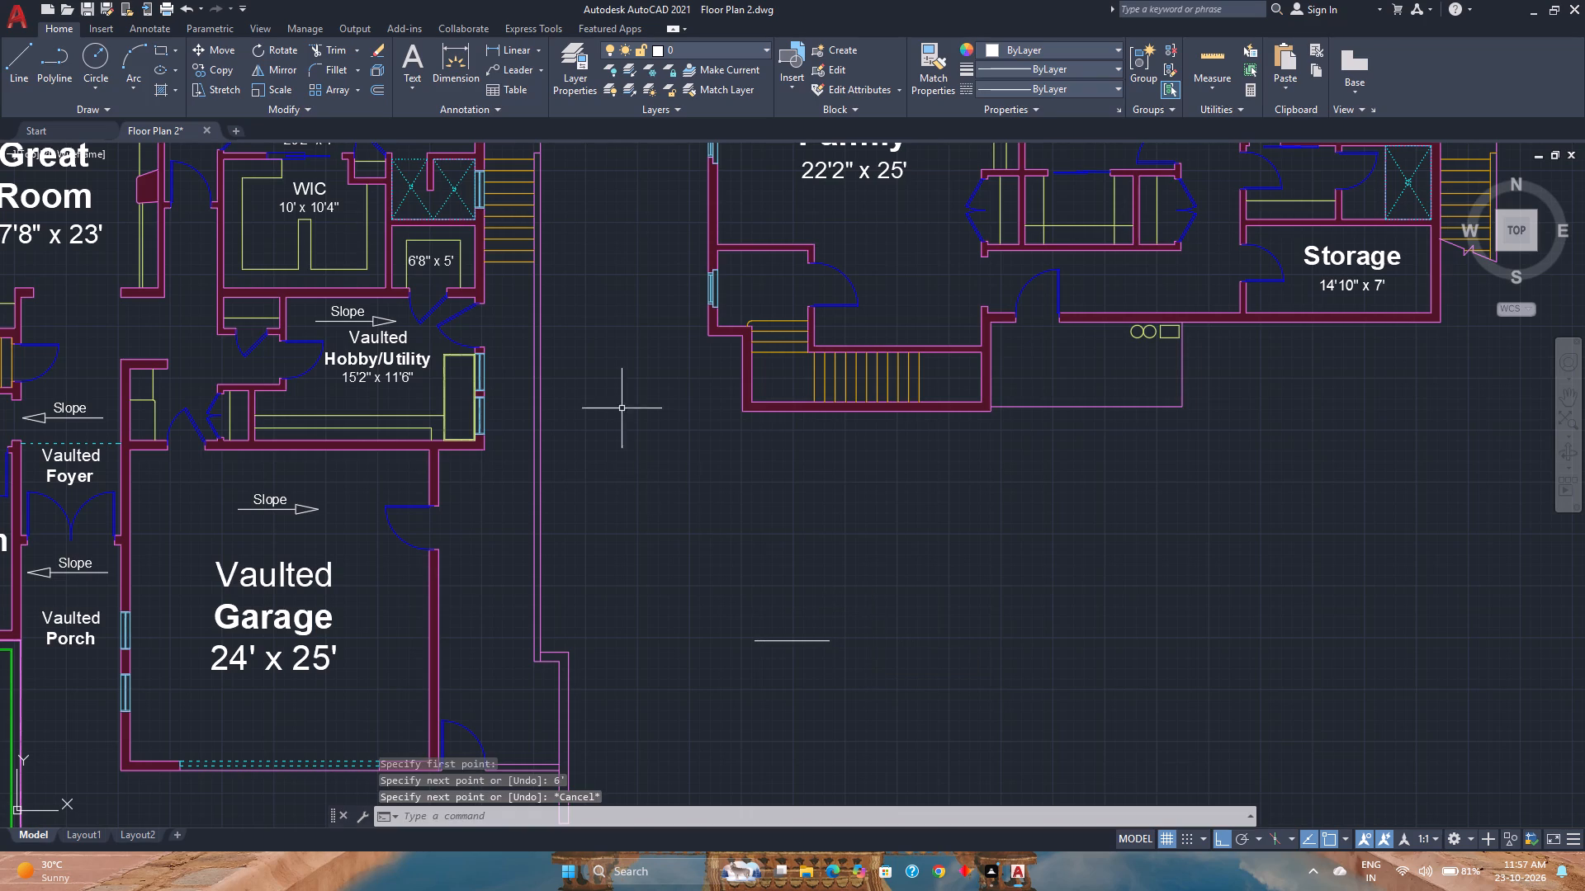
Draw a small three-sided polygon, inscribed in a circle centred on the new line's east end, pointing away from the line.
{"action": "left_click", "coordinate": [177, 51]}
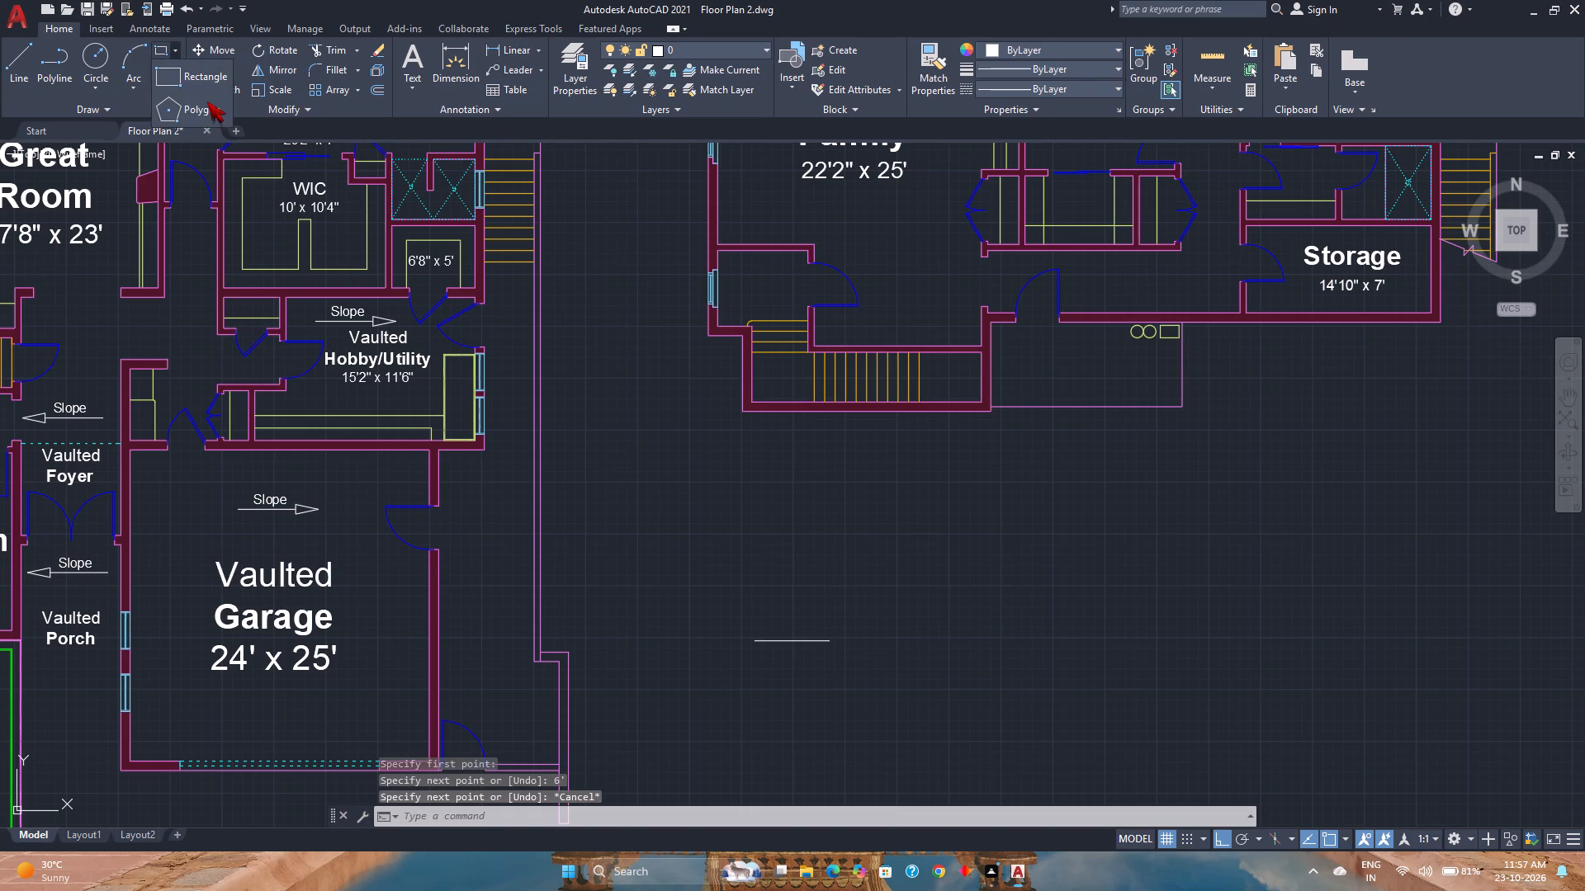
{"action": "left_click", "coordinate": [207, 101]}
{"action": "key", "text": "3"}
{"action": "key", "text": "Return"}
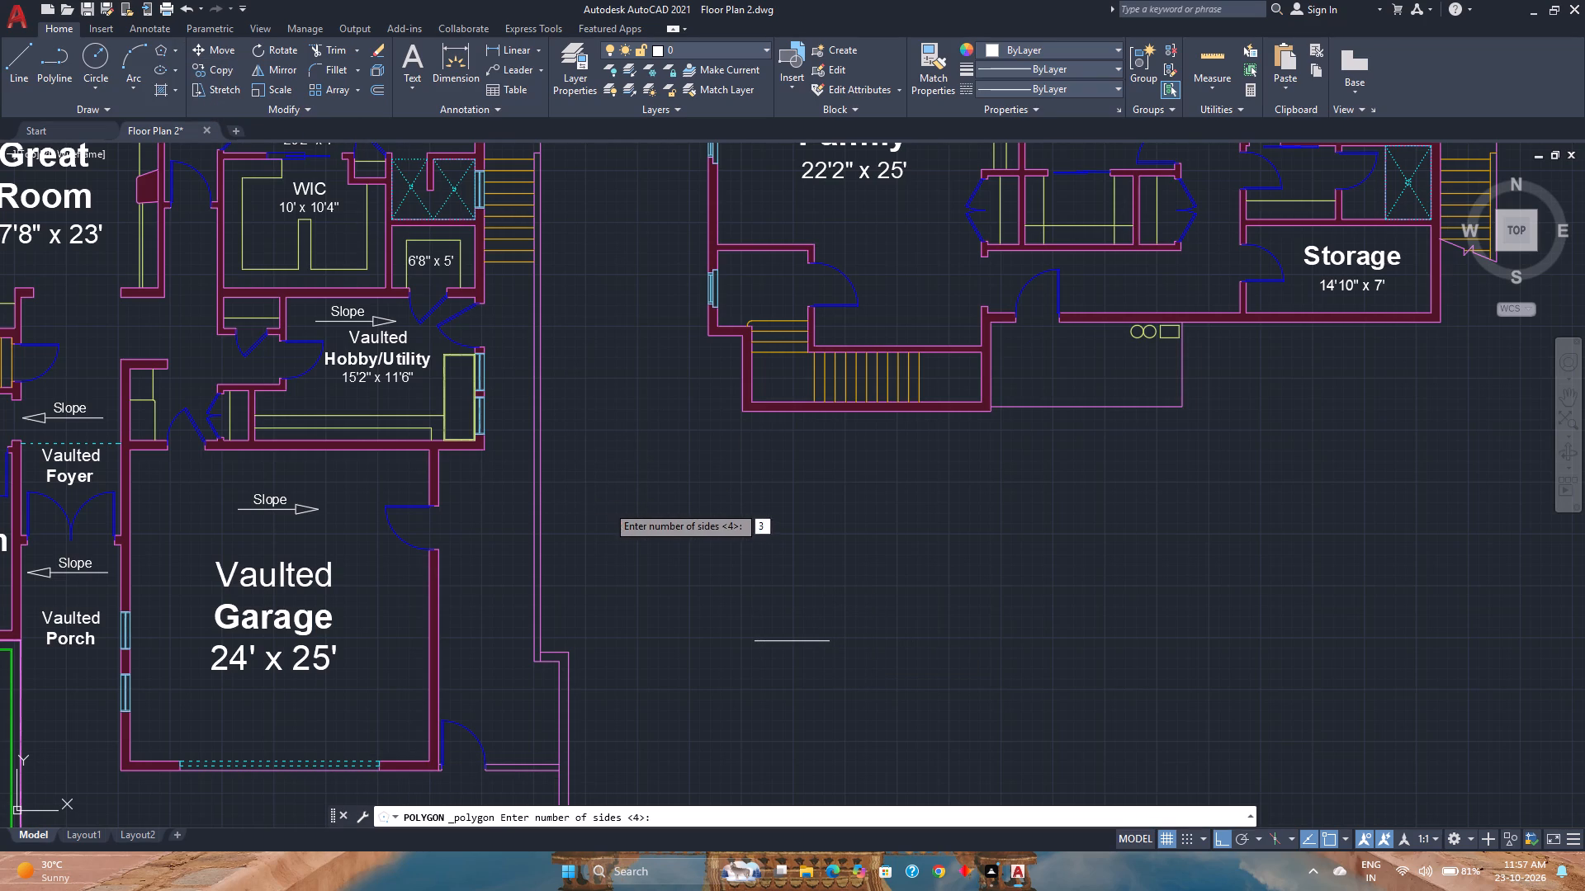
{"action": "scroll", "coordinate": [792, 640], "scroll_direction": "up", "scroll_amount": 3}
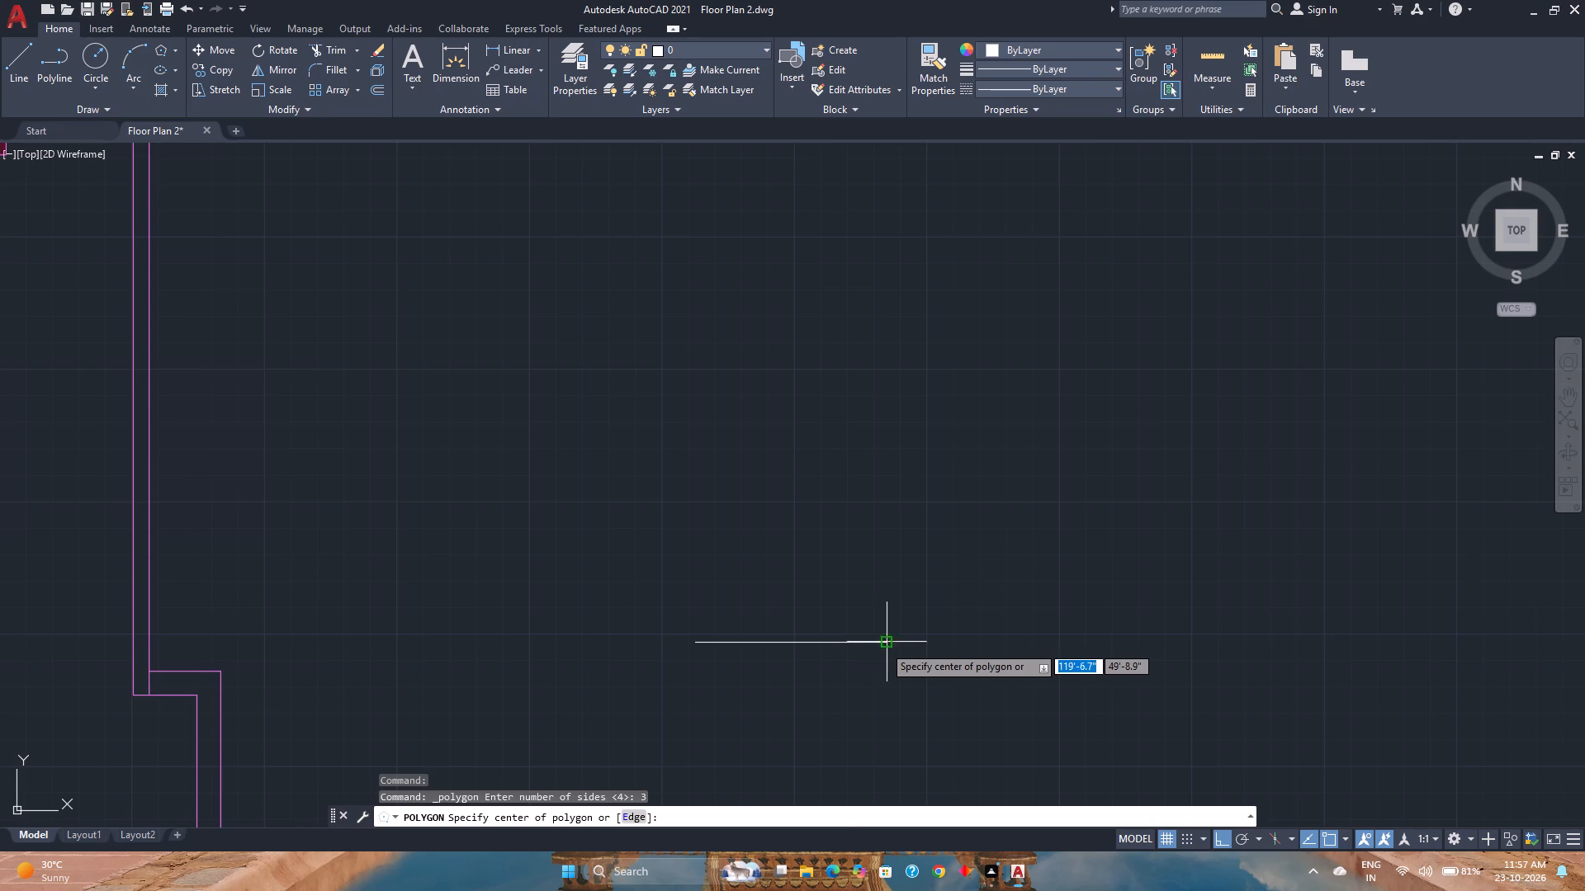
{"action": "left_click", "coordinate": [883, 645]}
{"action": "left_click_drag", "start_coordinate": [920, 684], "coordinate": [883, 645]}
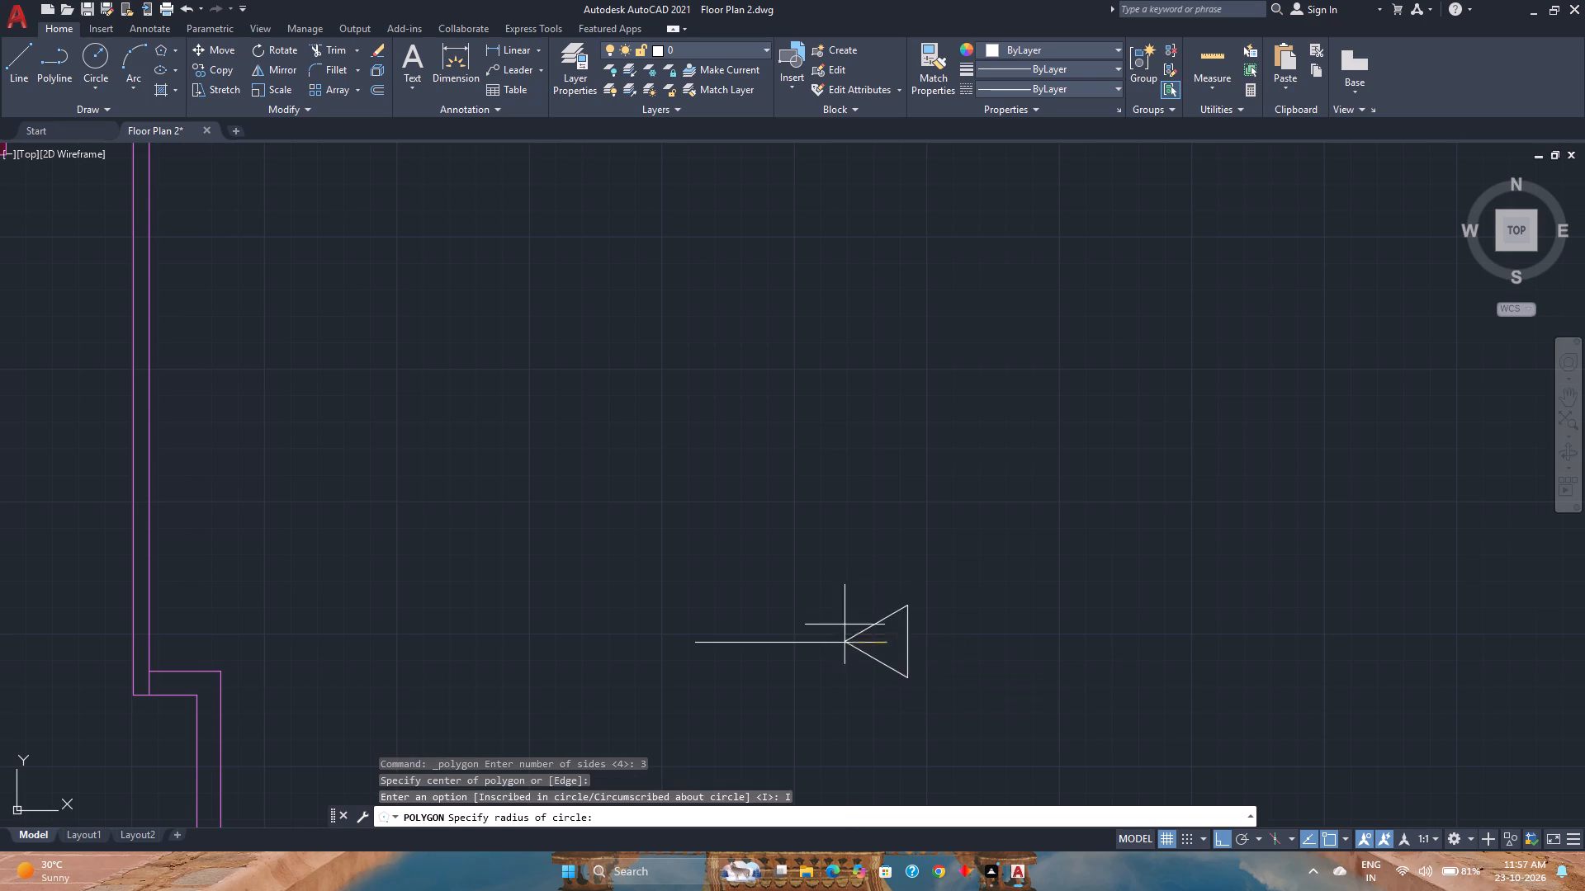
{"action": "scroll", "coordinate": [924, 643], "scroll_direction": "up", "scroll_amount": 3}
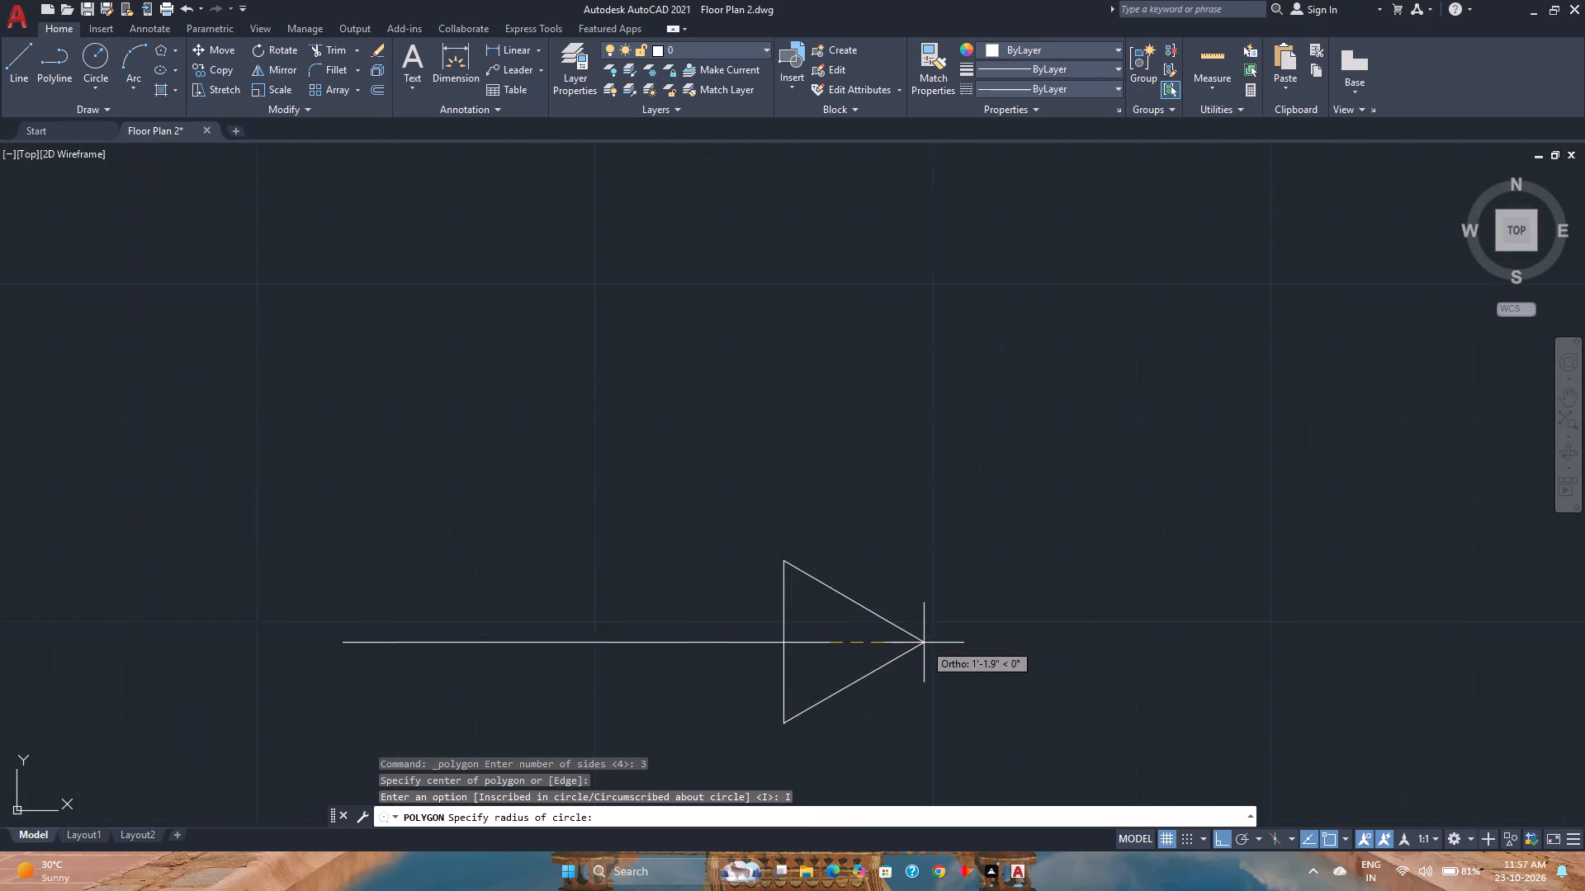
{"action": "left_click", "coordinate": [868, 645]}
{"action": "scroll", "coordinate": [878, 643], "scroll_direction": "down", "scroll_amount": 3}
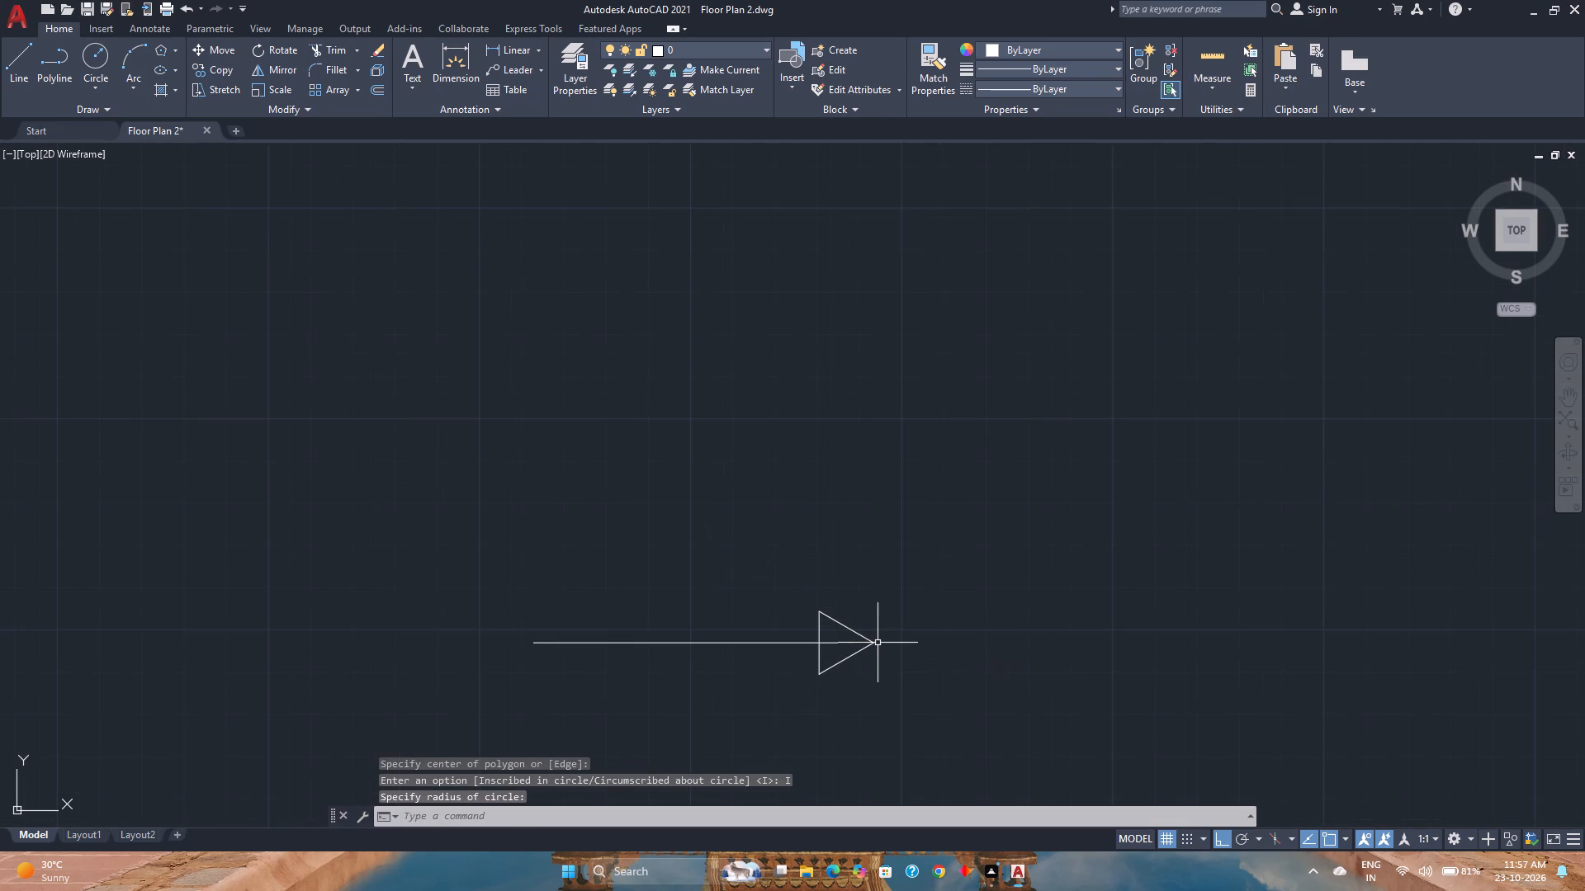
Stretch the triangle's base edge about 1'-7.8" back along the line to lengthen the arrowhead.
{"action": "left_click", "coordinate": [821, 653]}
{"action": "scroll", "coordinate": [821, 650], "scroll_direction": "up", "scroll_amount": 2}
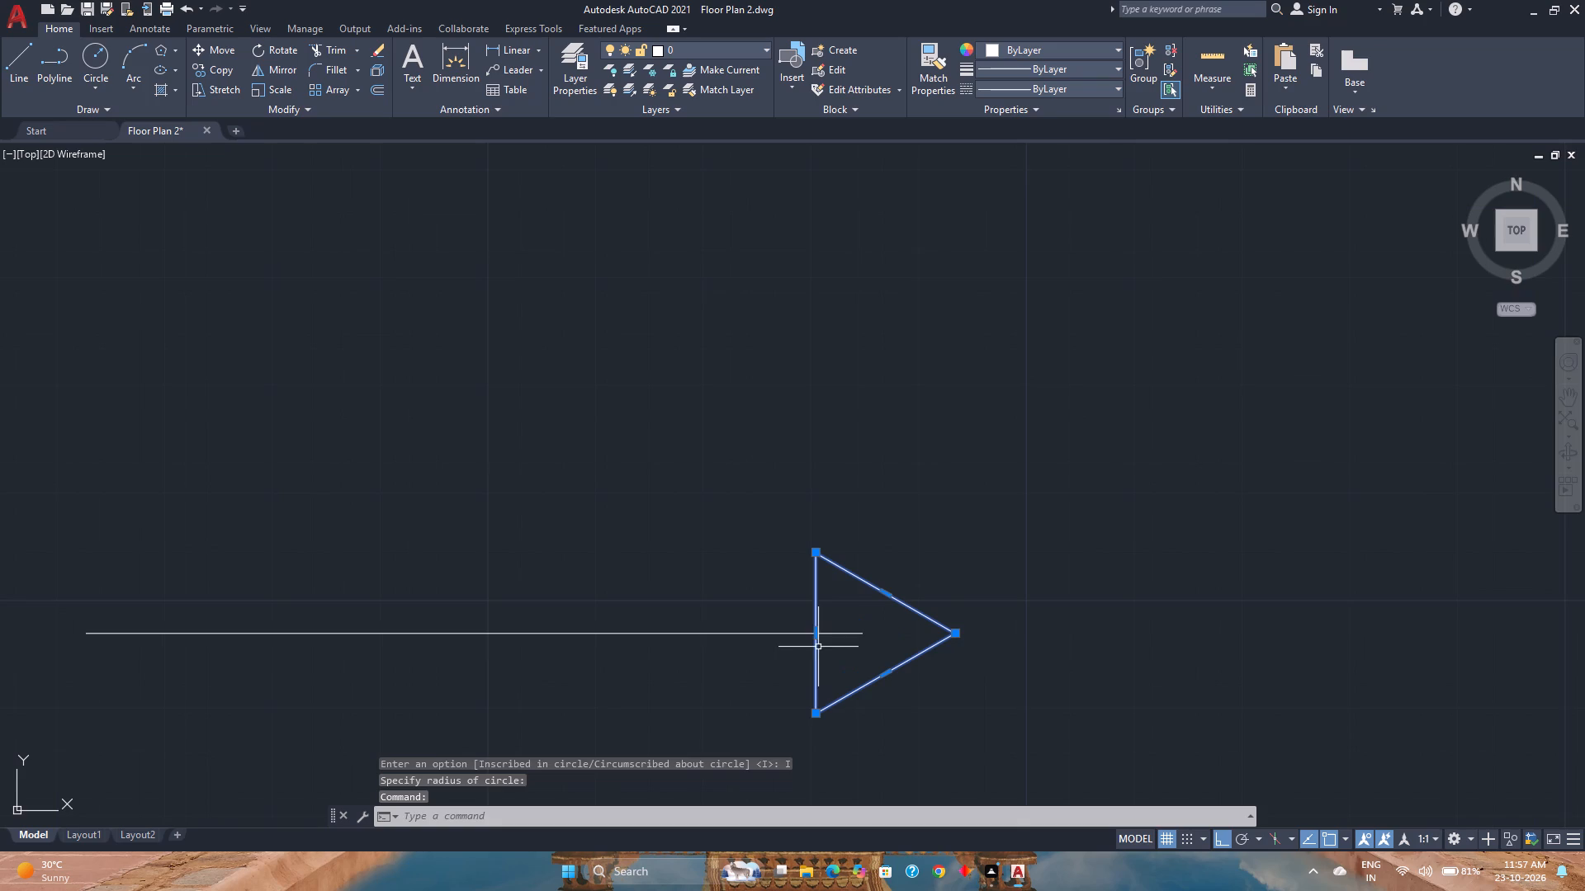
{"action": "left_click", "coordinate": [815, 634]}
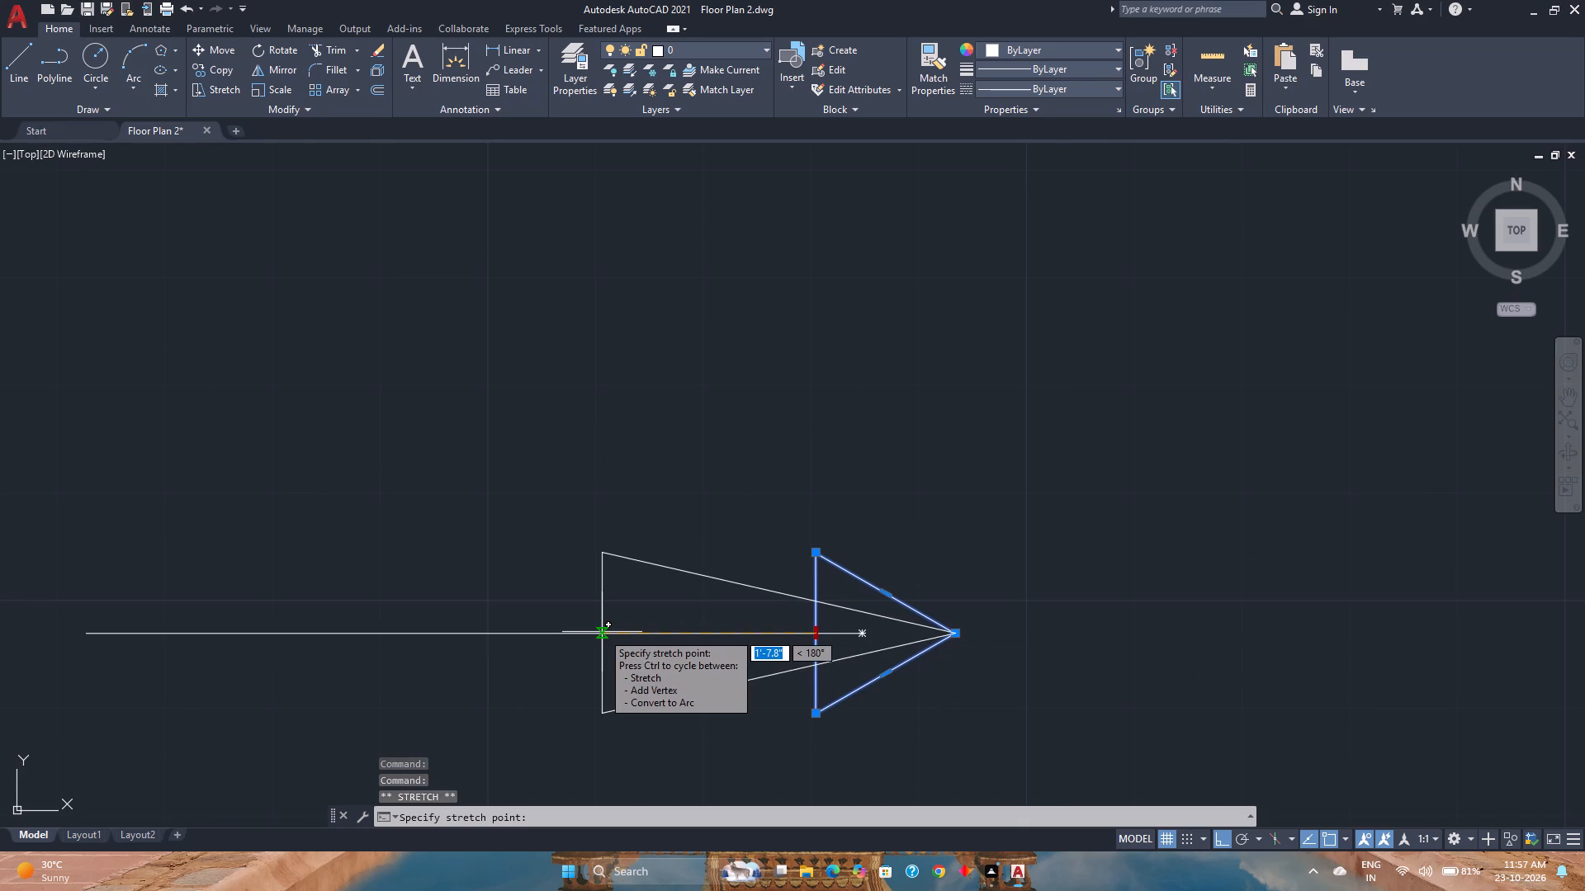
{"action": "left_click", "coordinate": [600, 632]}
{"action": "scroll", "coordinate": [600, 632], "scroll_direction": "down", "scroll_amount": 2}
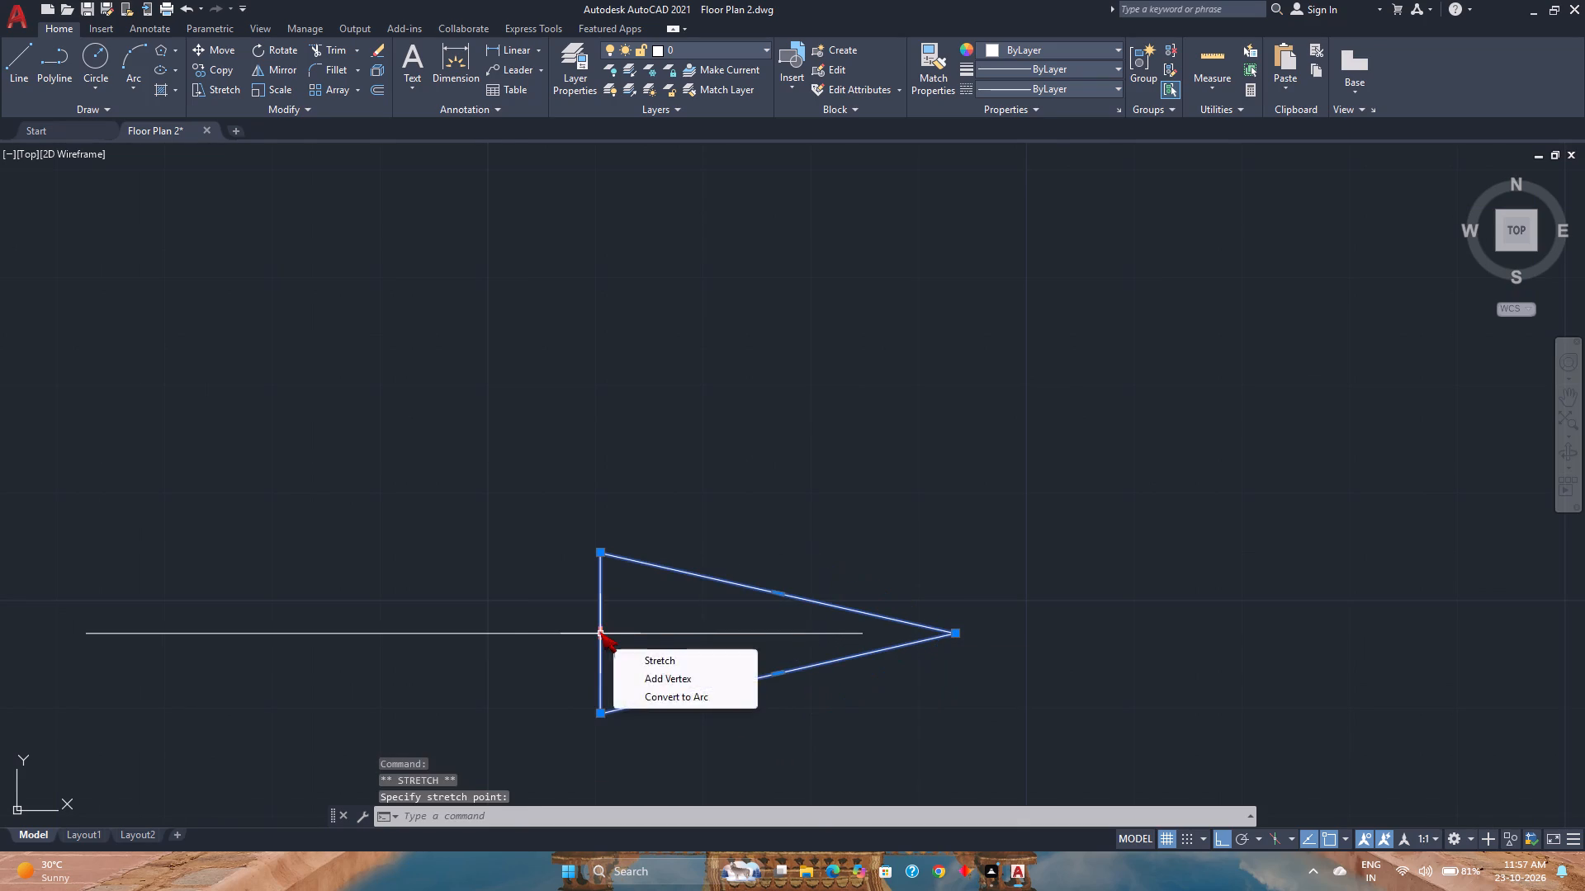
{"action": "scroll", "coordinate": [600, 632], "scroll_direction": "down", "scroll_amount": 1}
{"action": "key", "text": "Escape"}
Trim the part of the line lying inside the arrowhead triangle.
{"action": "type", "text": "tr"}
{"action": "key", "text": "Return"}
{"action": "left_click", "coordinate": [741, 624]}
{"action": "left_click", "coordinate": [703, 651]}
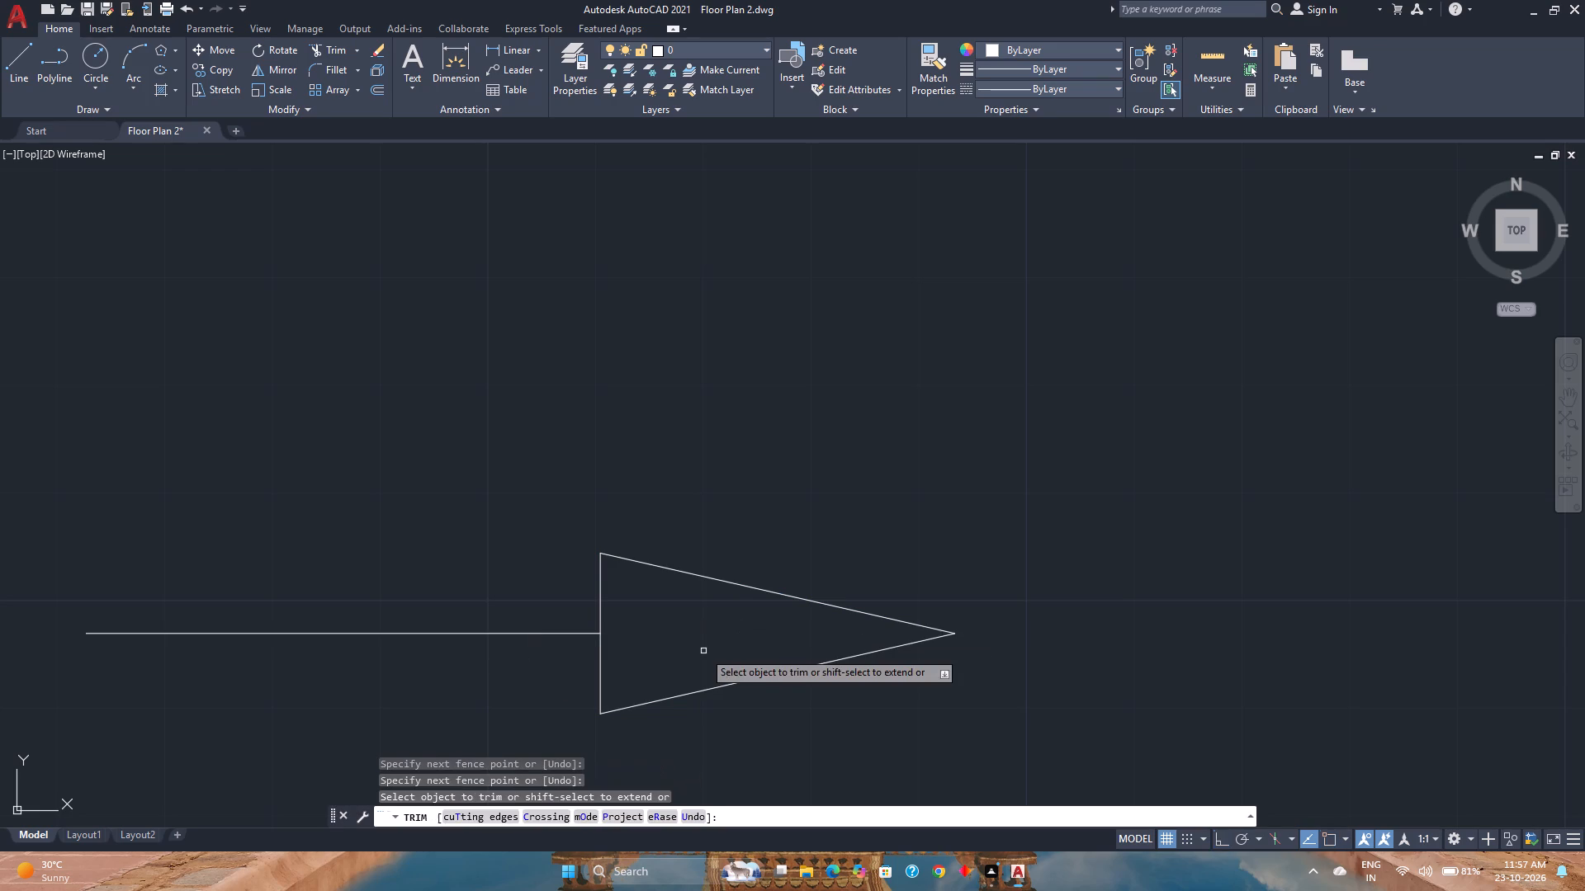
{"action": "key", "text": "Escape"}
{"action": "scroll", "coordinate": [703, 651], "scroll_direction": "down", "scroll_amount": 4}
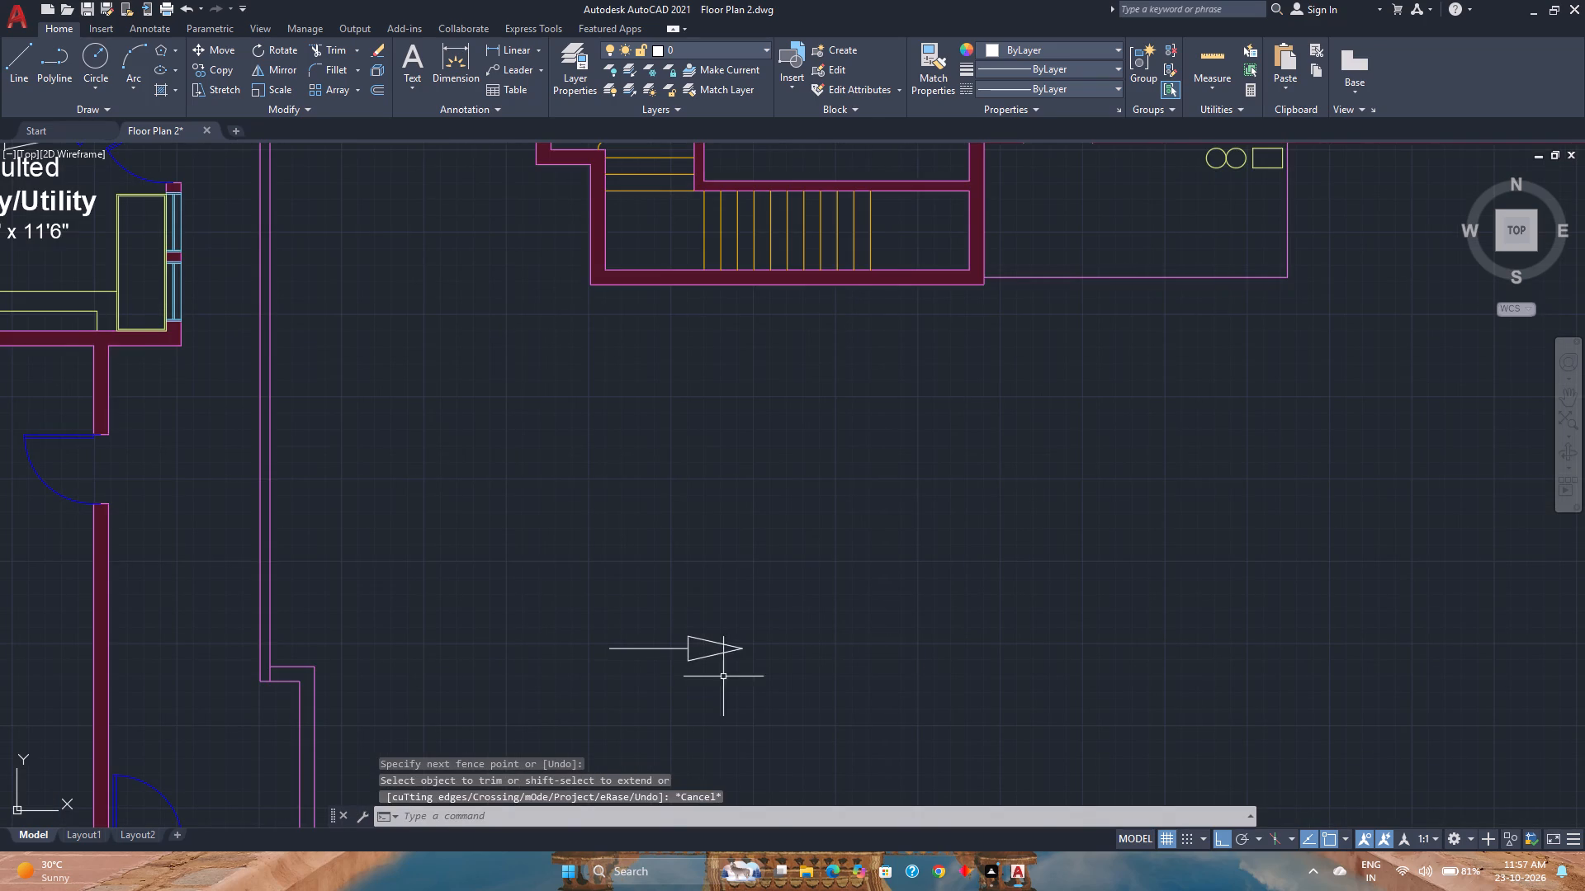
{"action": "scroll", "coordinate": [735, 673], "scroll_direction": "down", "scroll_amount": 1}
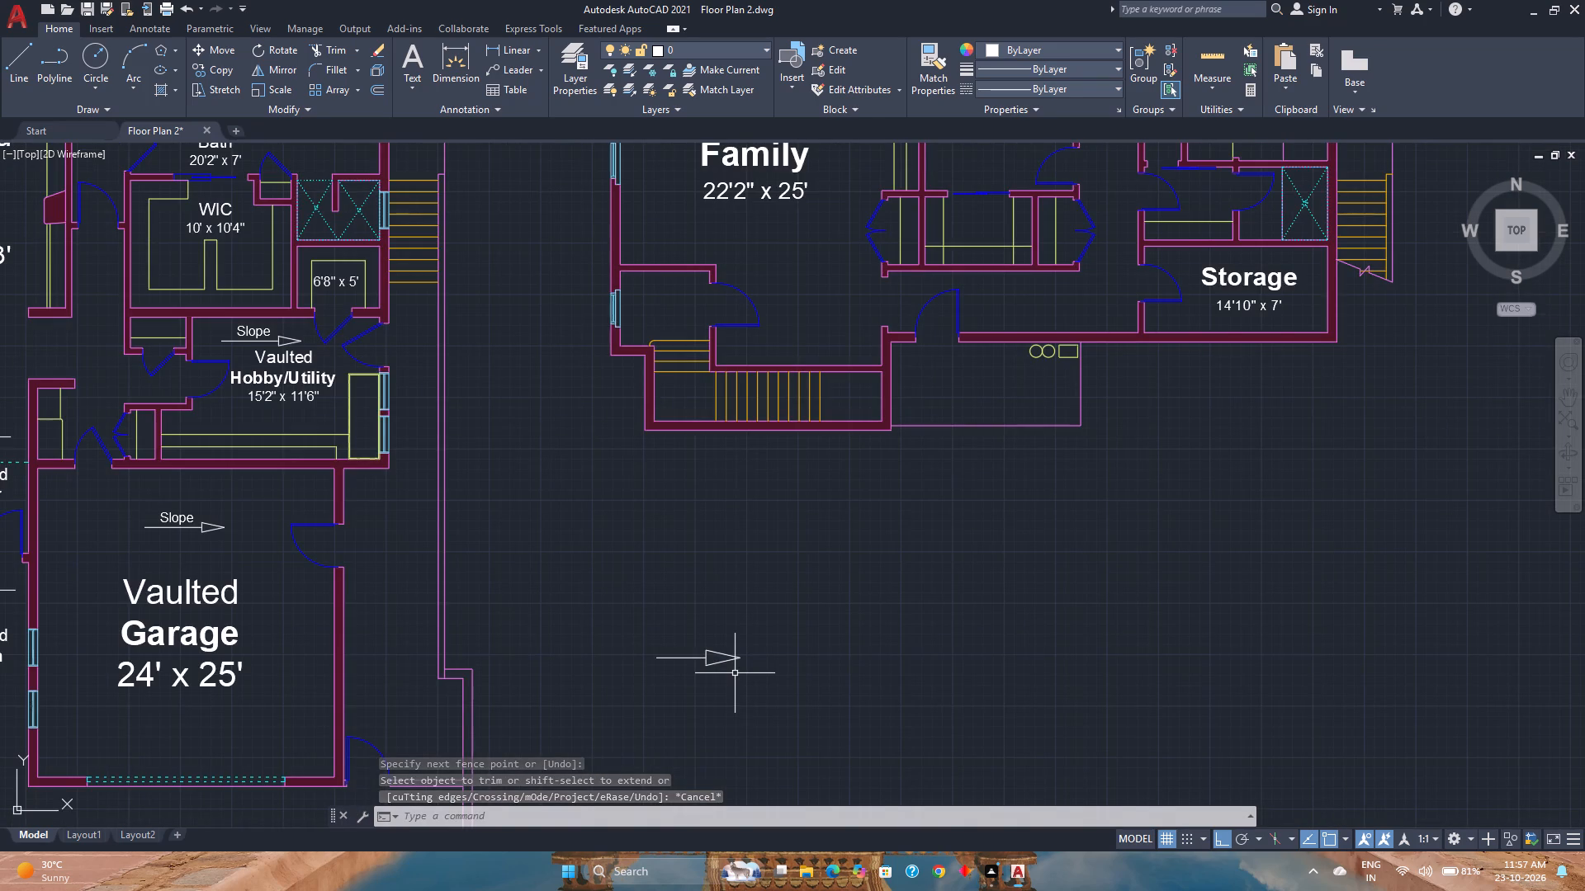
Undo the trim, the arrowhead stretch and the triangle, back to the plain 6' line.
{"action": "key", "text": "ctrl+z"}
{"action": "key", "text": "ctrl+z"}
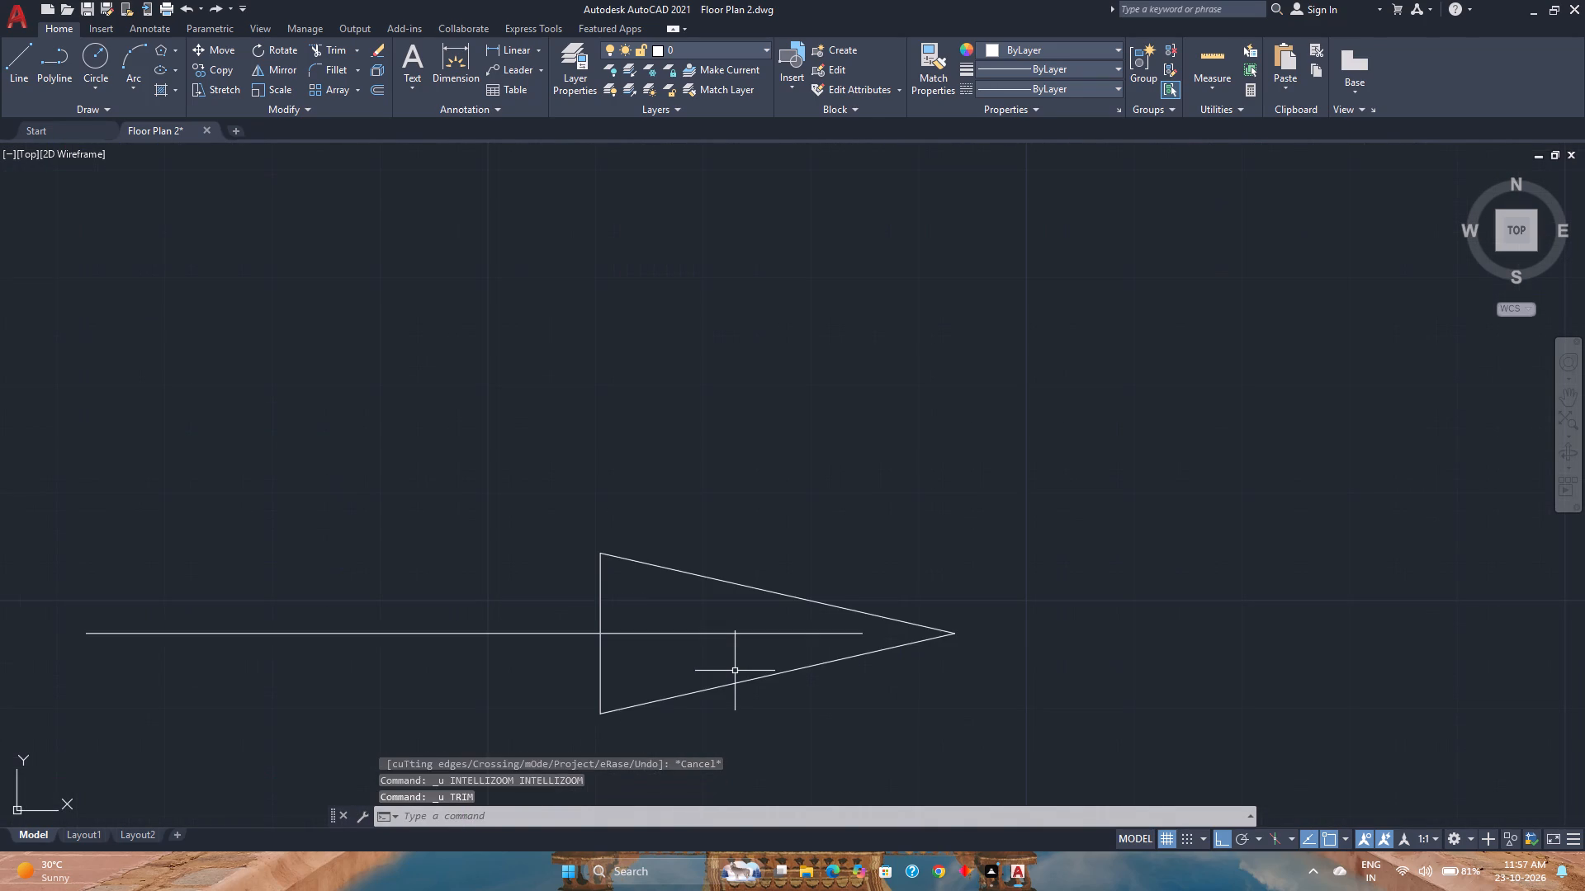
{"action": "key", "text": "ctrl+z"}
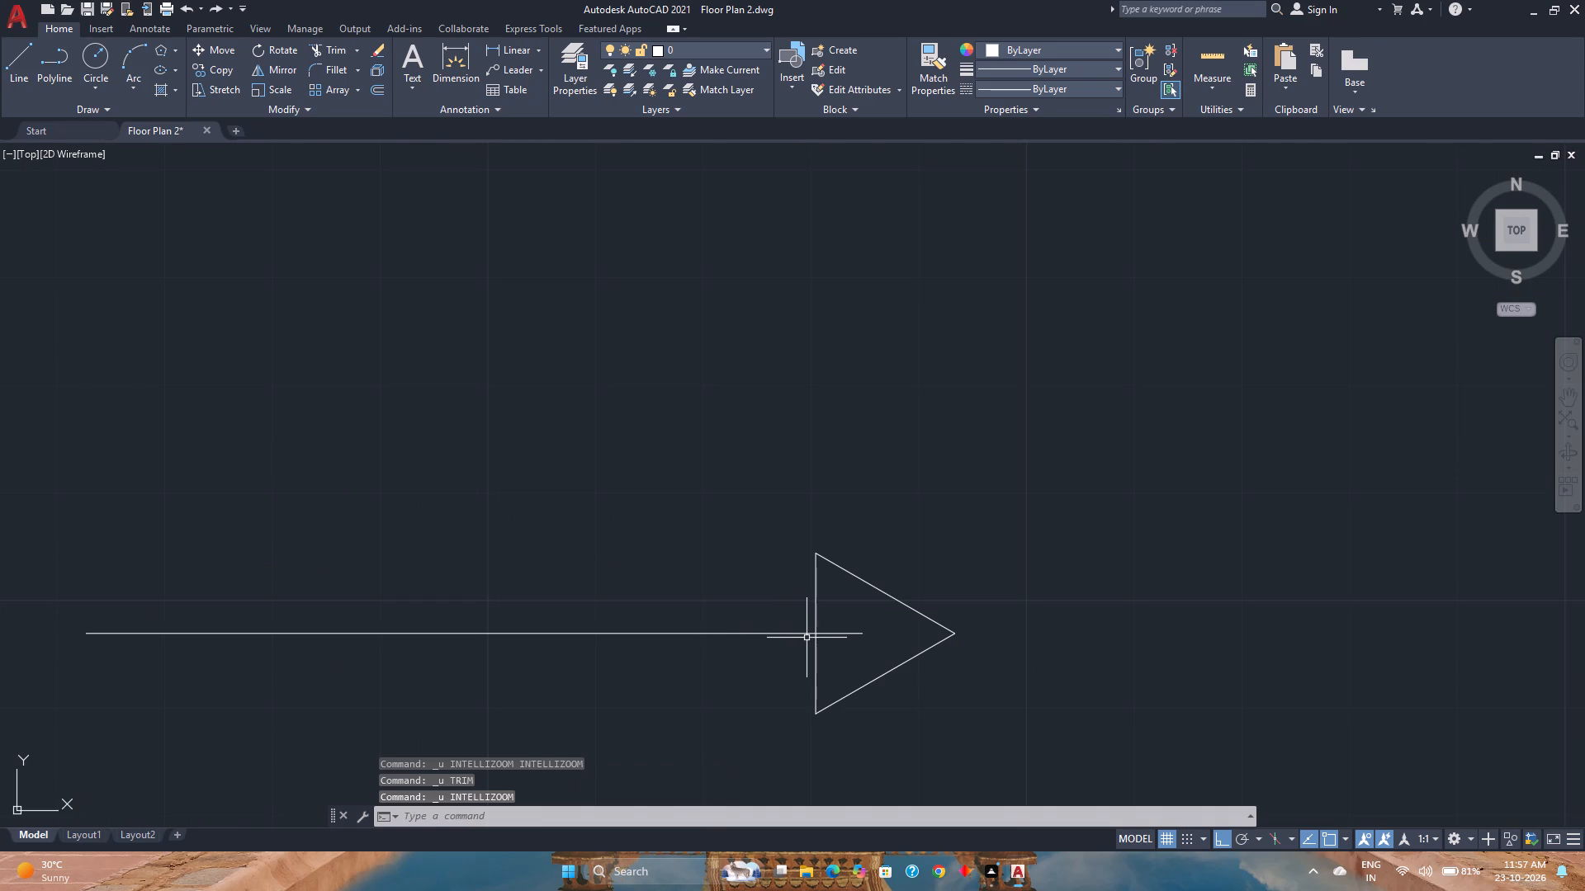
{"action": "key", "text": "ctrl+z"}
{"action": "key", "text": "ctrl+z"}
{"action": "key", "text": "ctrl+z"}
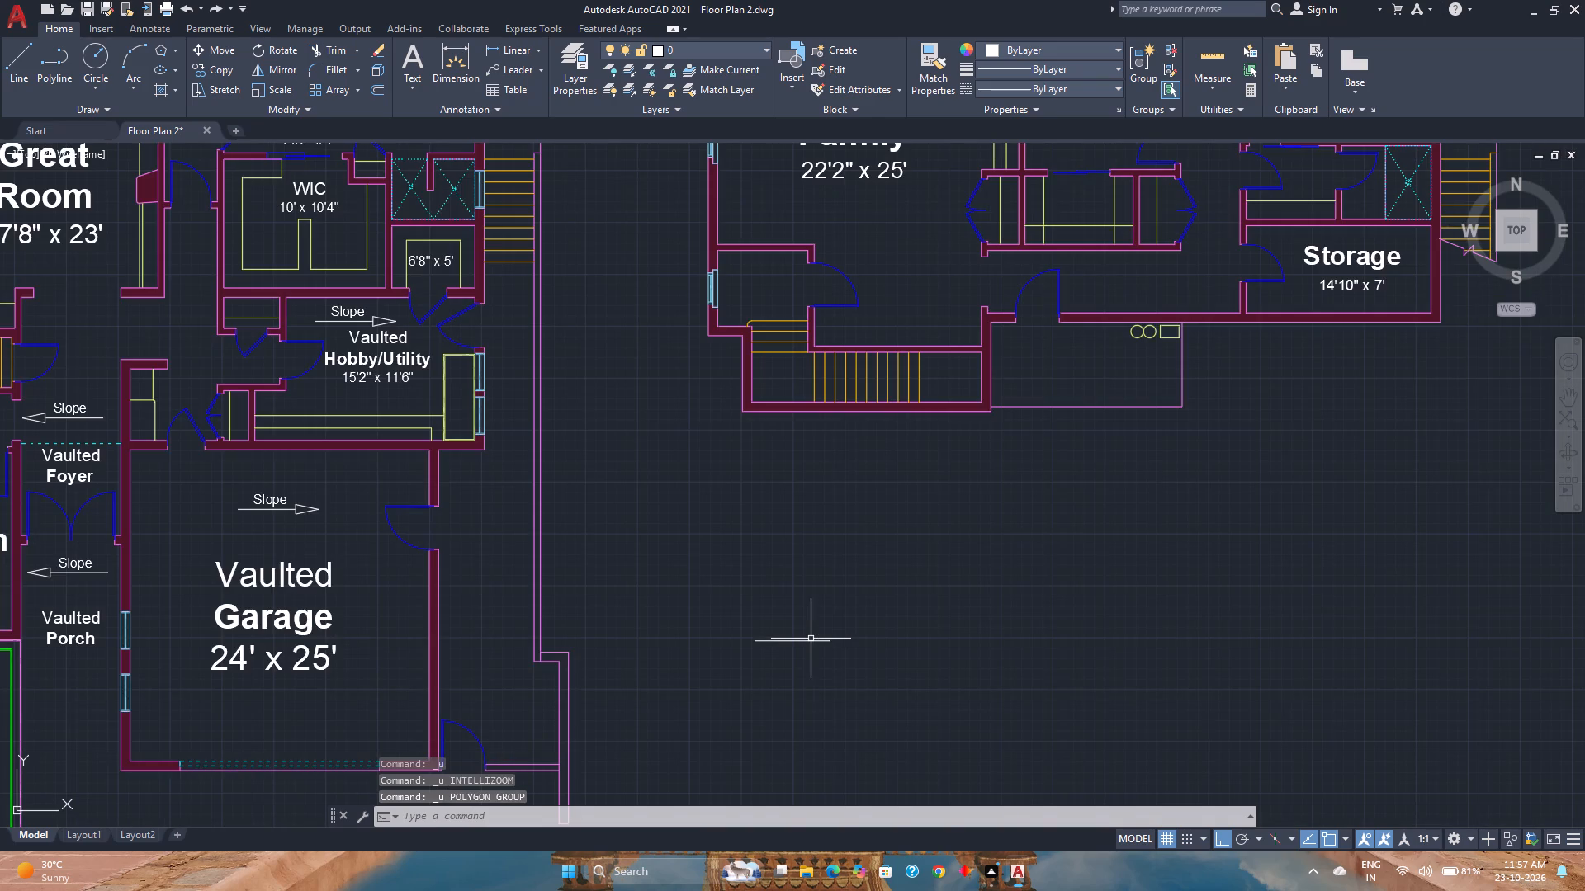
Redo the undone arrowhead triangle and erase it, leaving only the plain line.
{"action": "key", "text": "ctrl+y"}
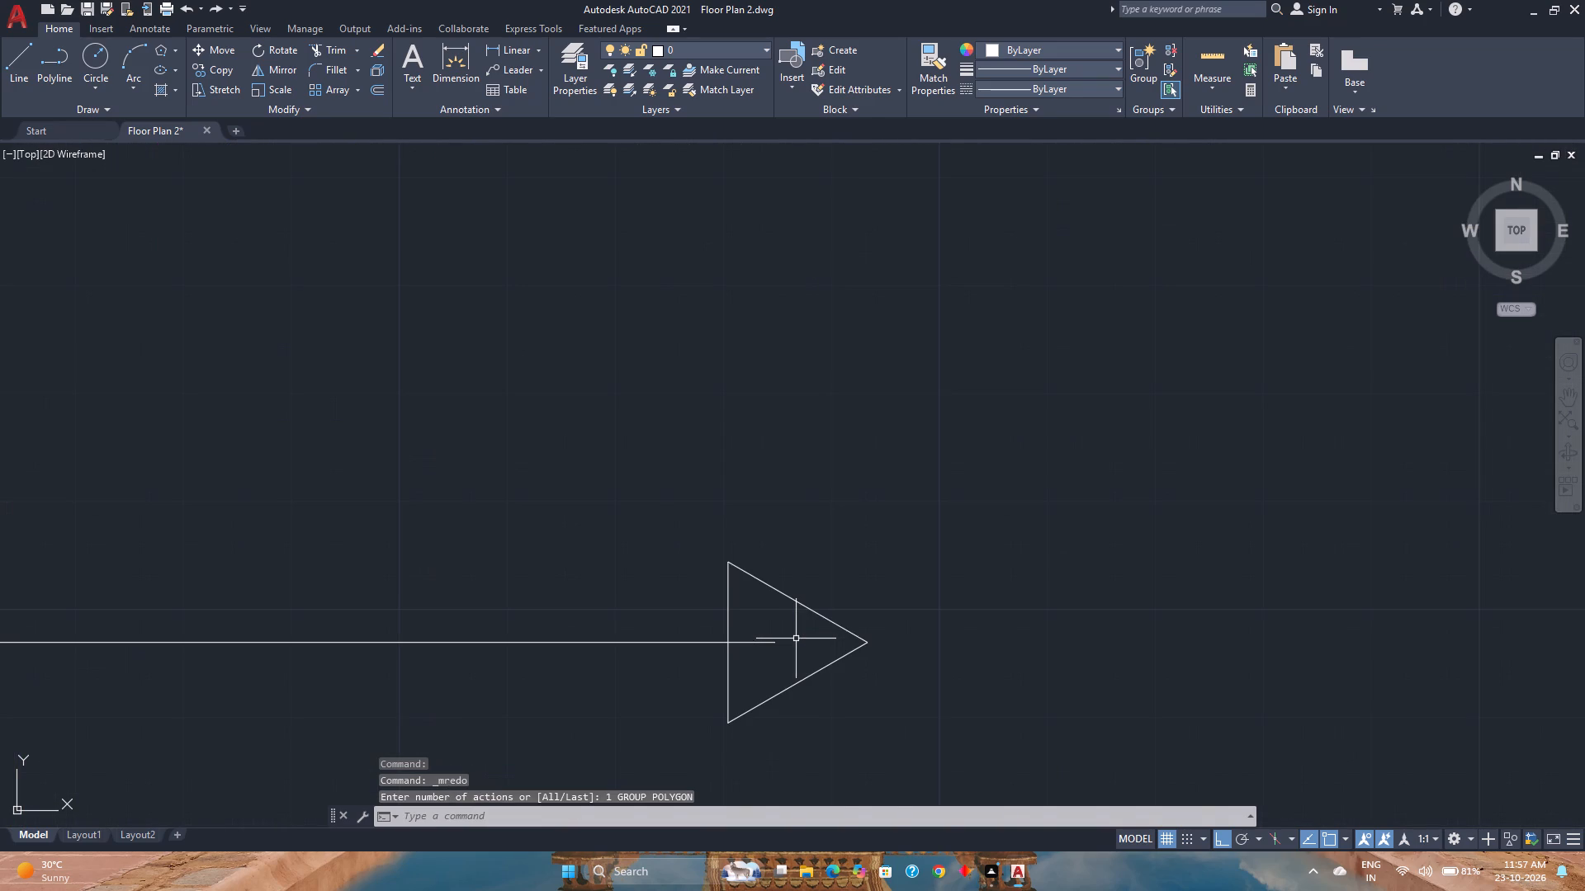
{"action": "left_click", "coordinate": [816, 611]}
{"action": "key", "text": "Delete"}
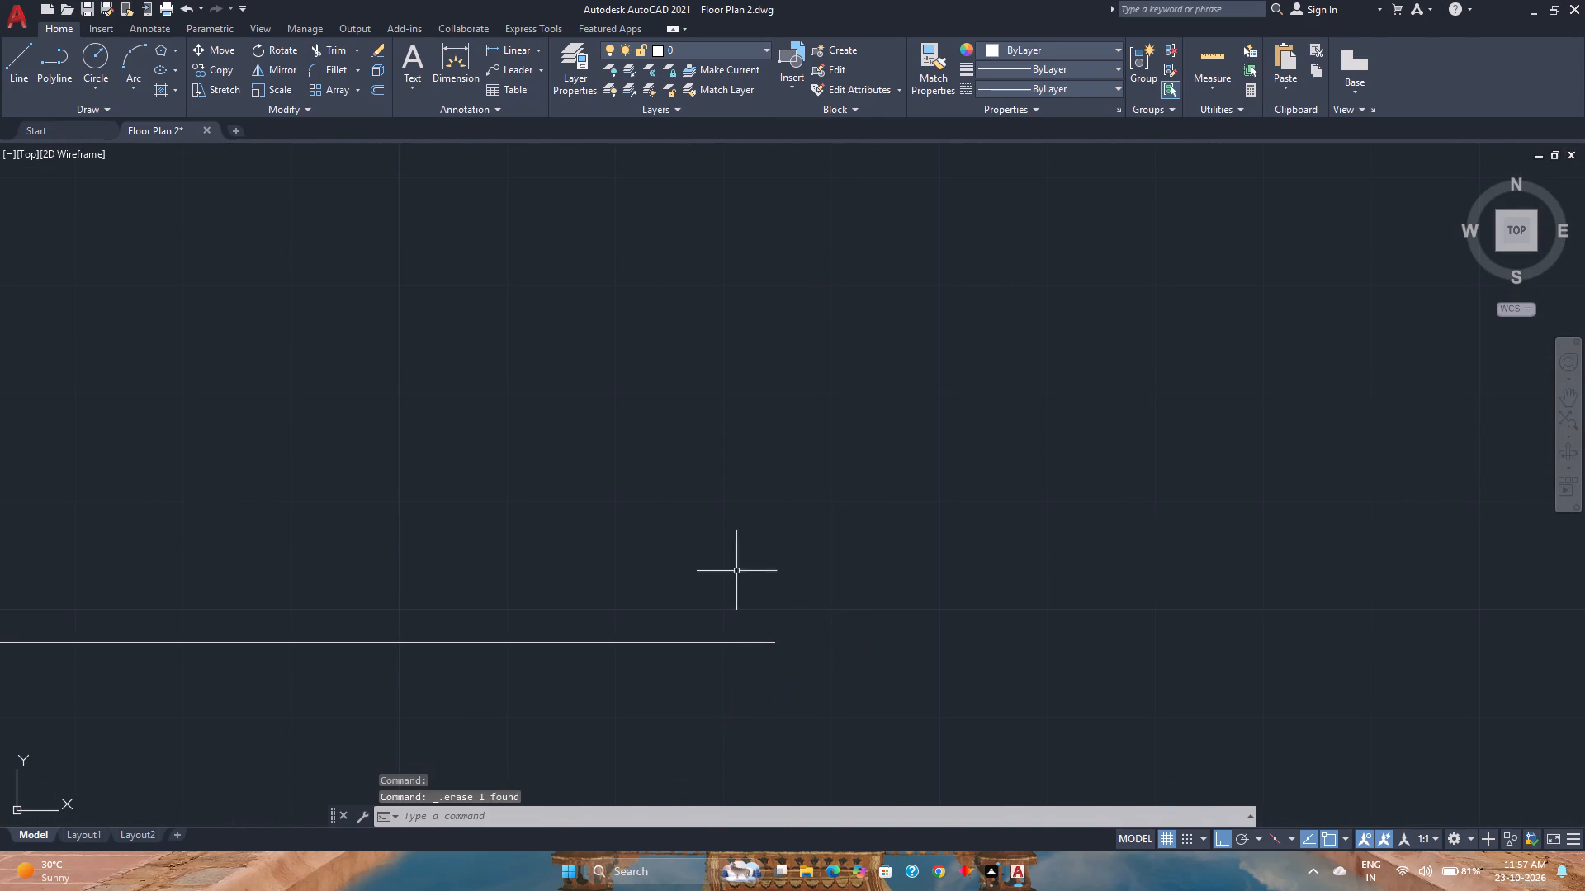
Draw a small three-sided polygon, circumscribed about a circle centred on the line's east end, with its tip pointing east.
{"action": "left_click", "coordinate": [158, 51]}
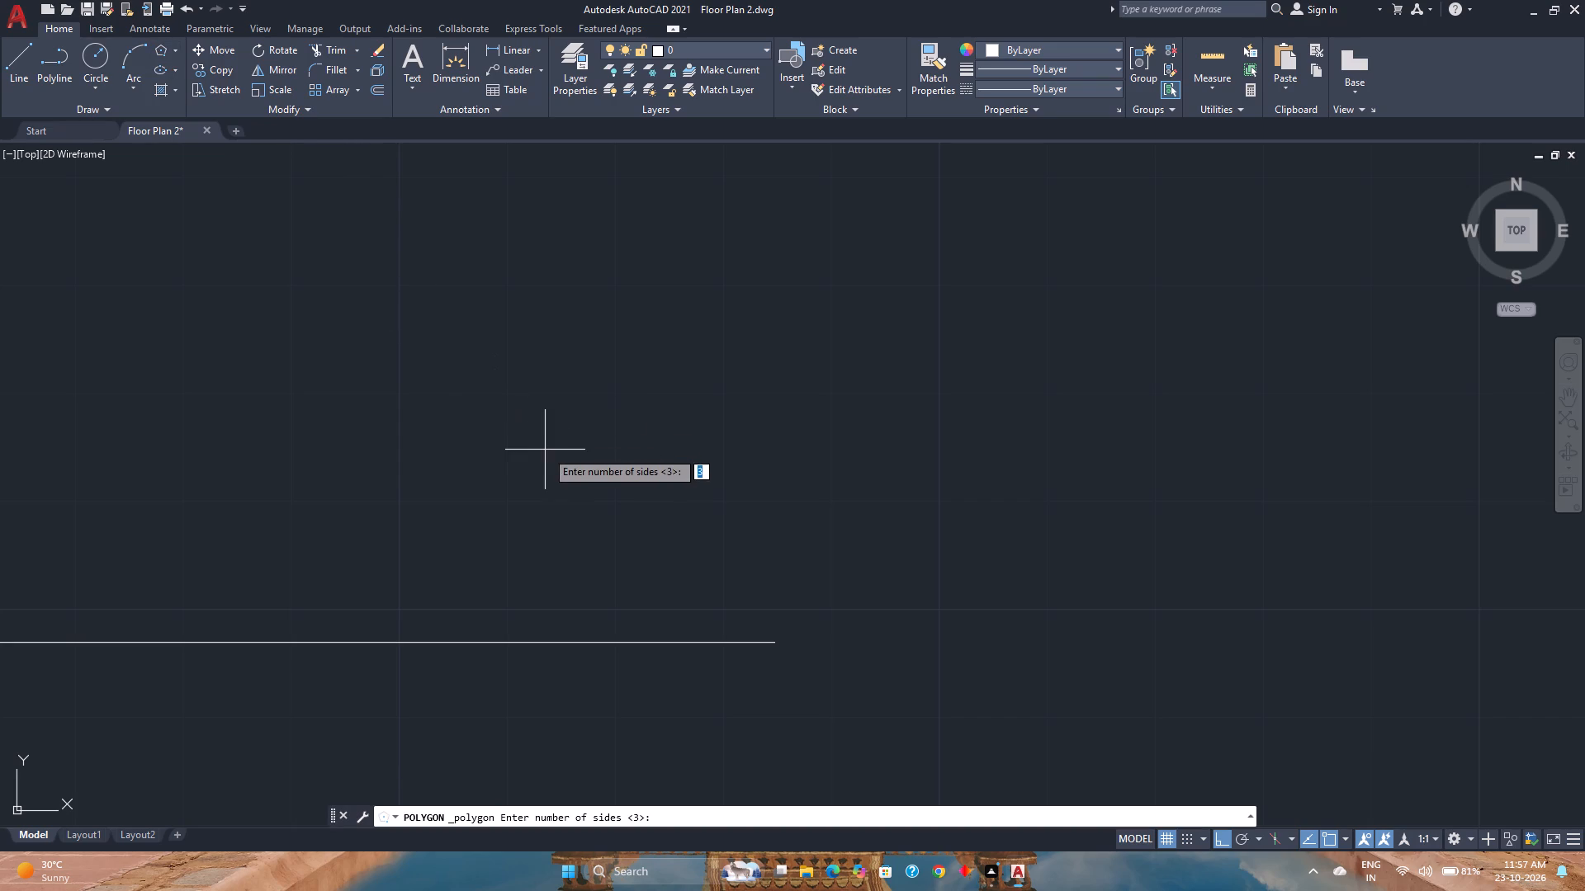
{"action": "key", "text": "Return"}
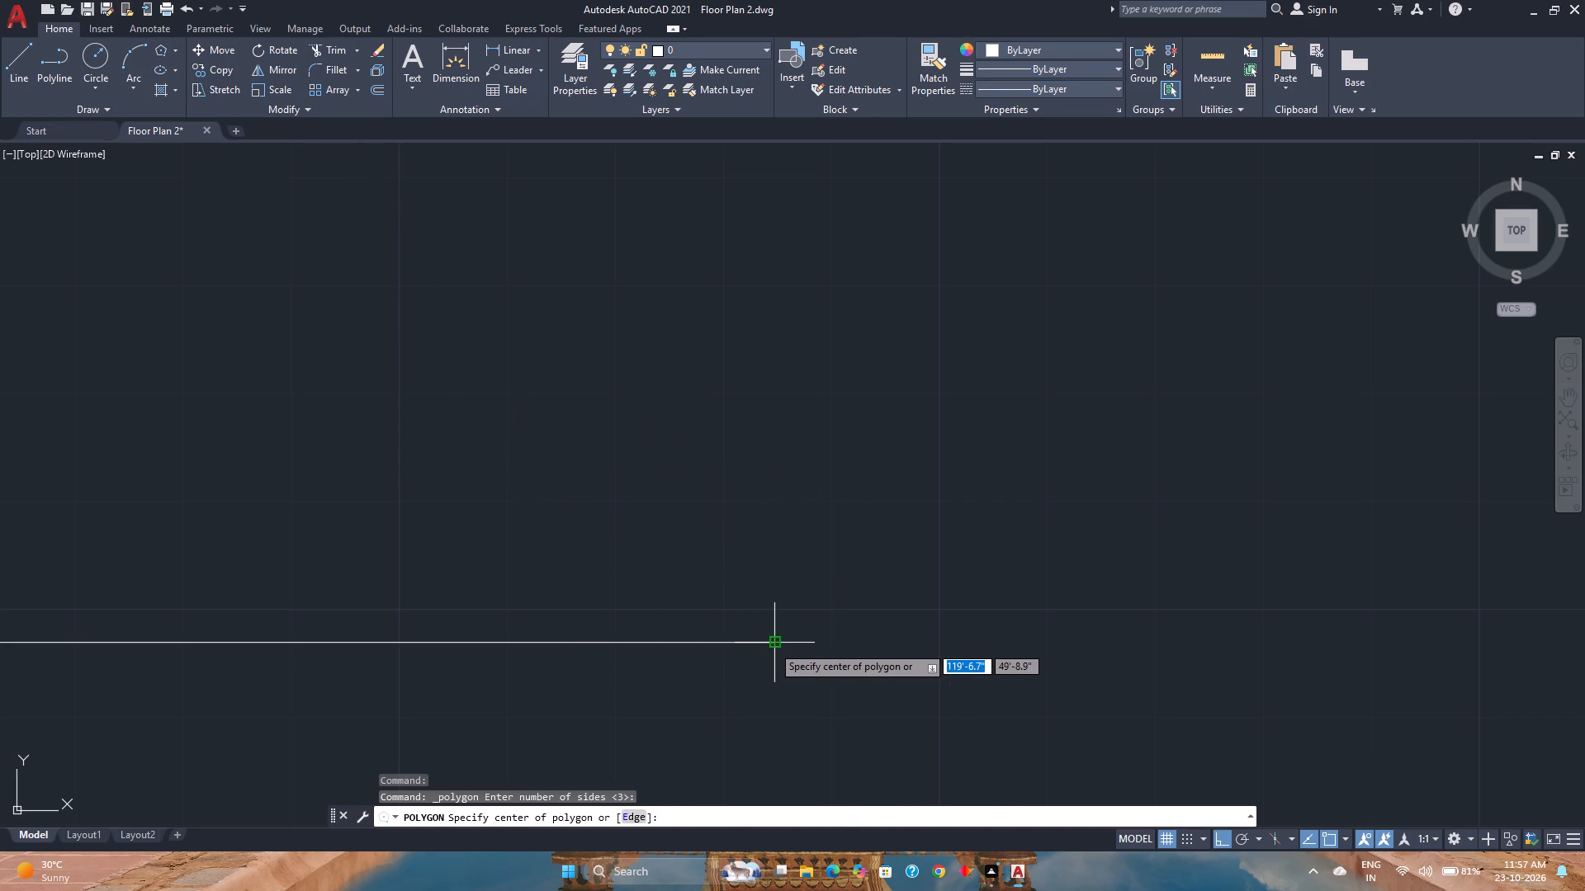
{"action": "left_click", "coordinate": [772, 645]}
{"action": "left_click_drag", "start_coordinate": [801, 703], "coordinate": [772, 645]}
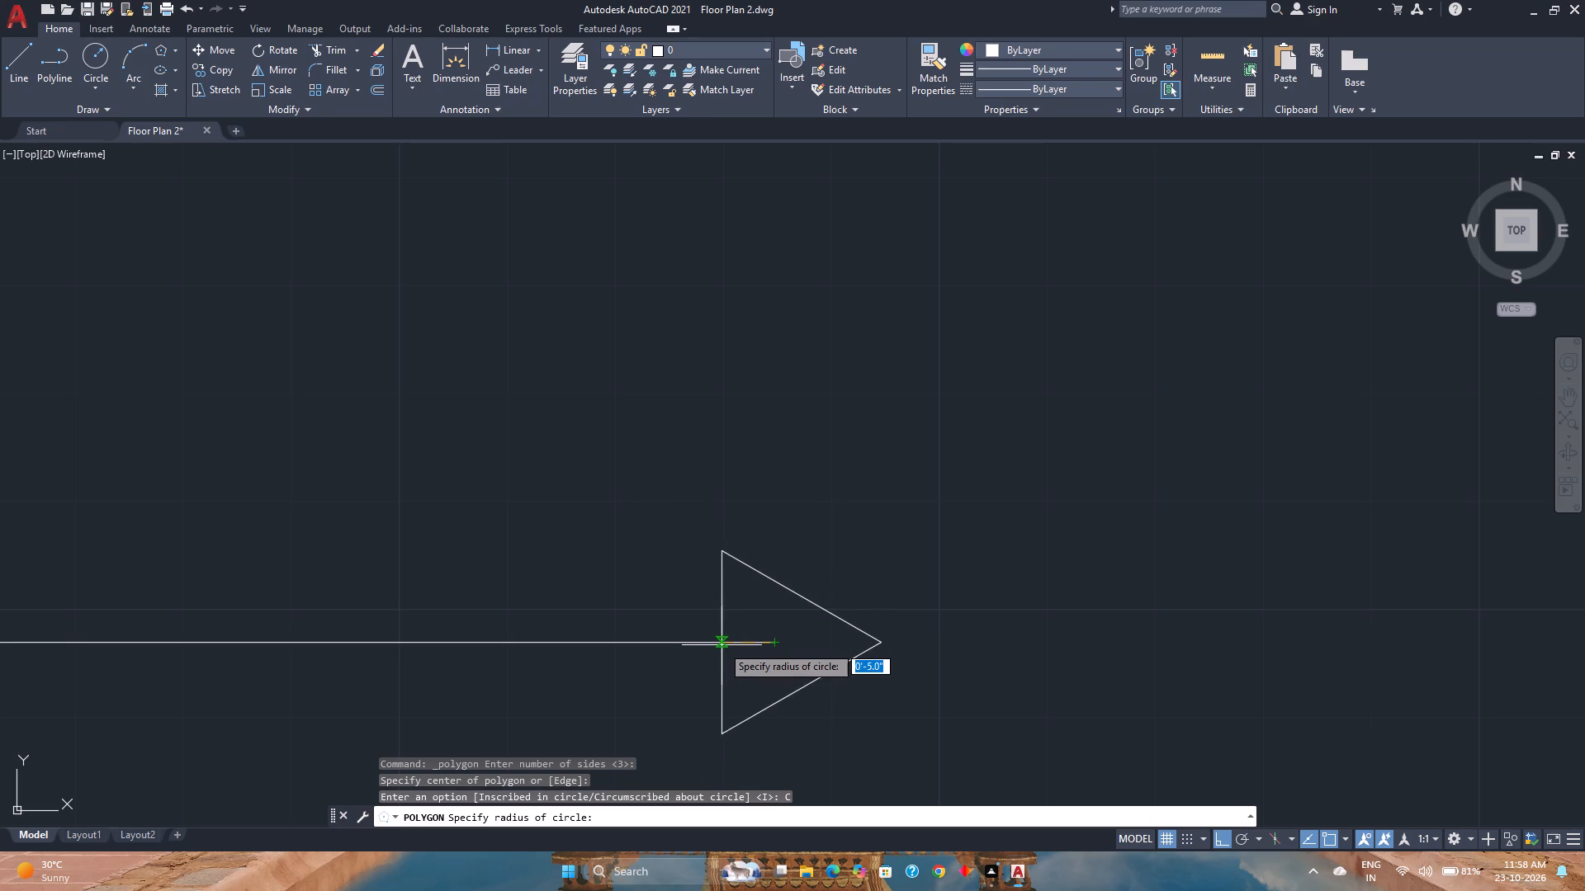
{"action": "left_click", "coordinate": [735, 644]}
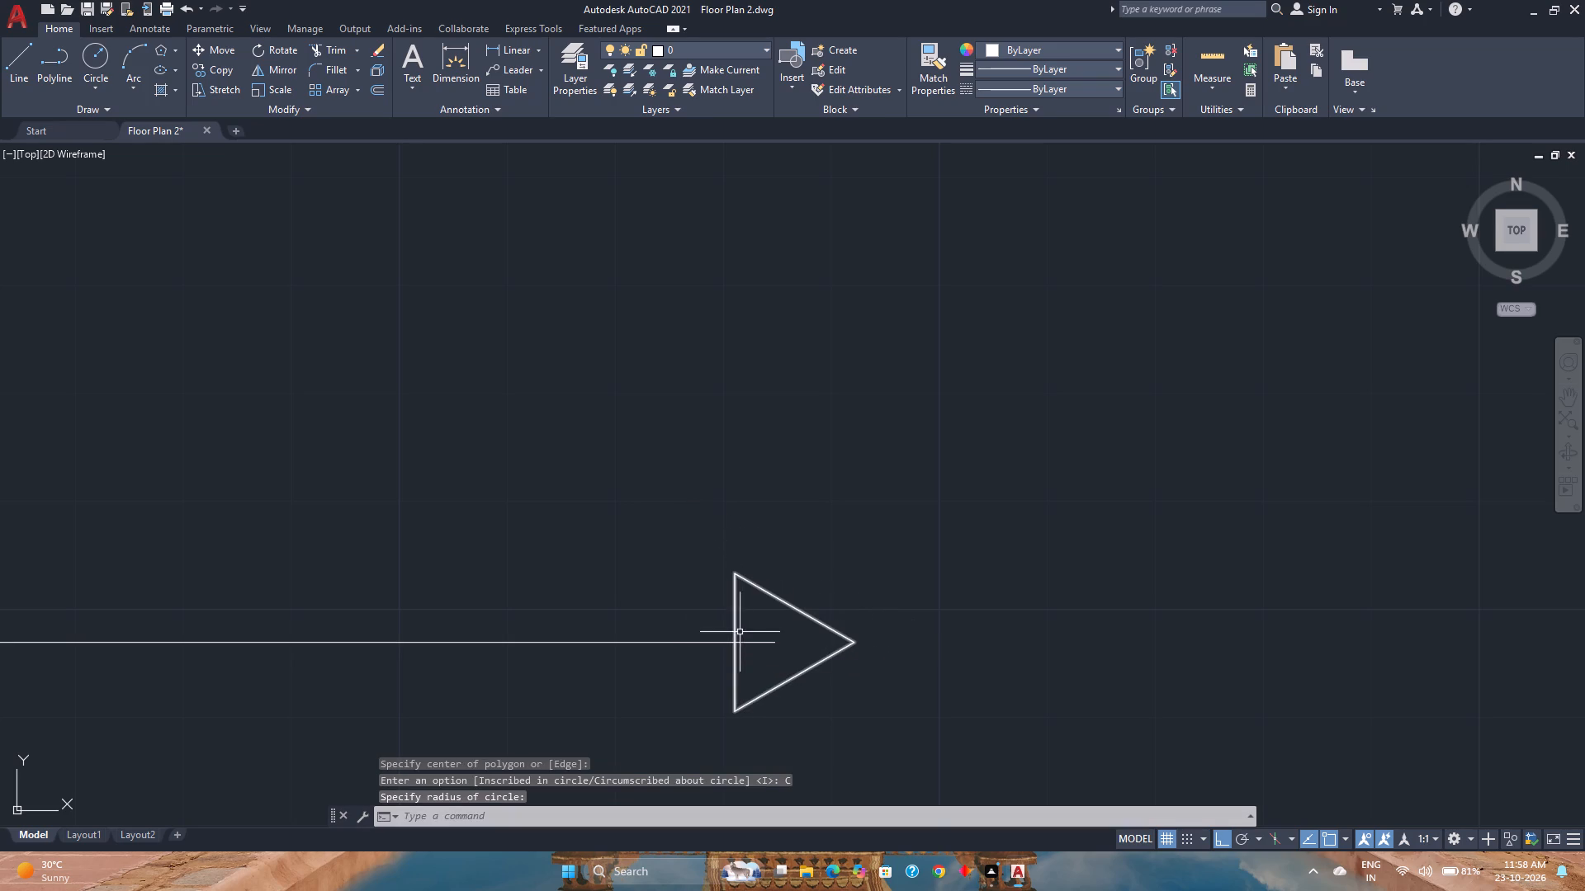
Stretch the triangle's base edge west along the line in two passes to form a long, narrow arrowhead.
{"action": "left_click", "coordinate": [736, 618]}
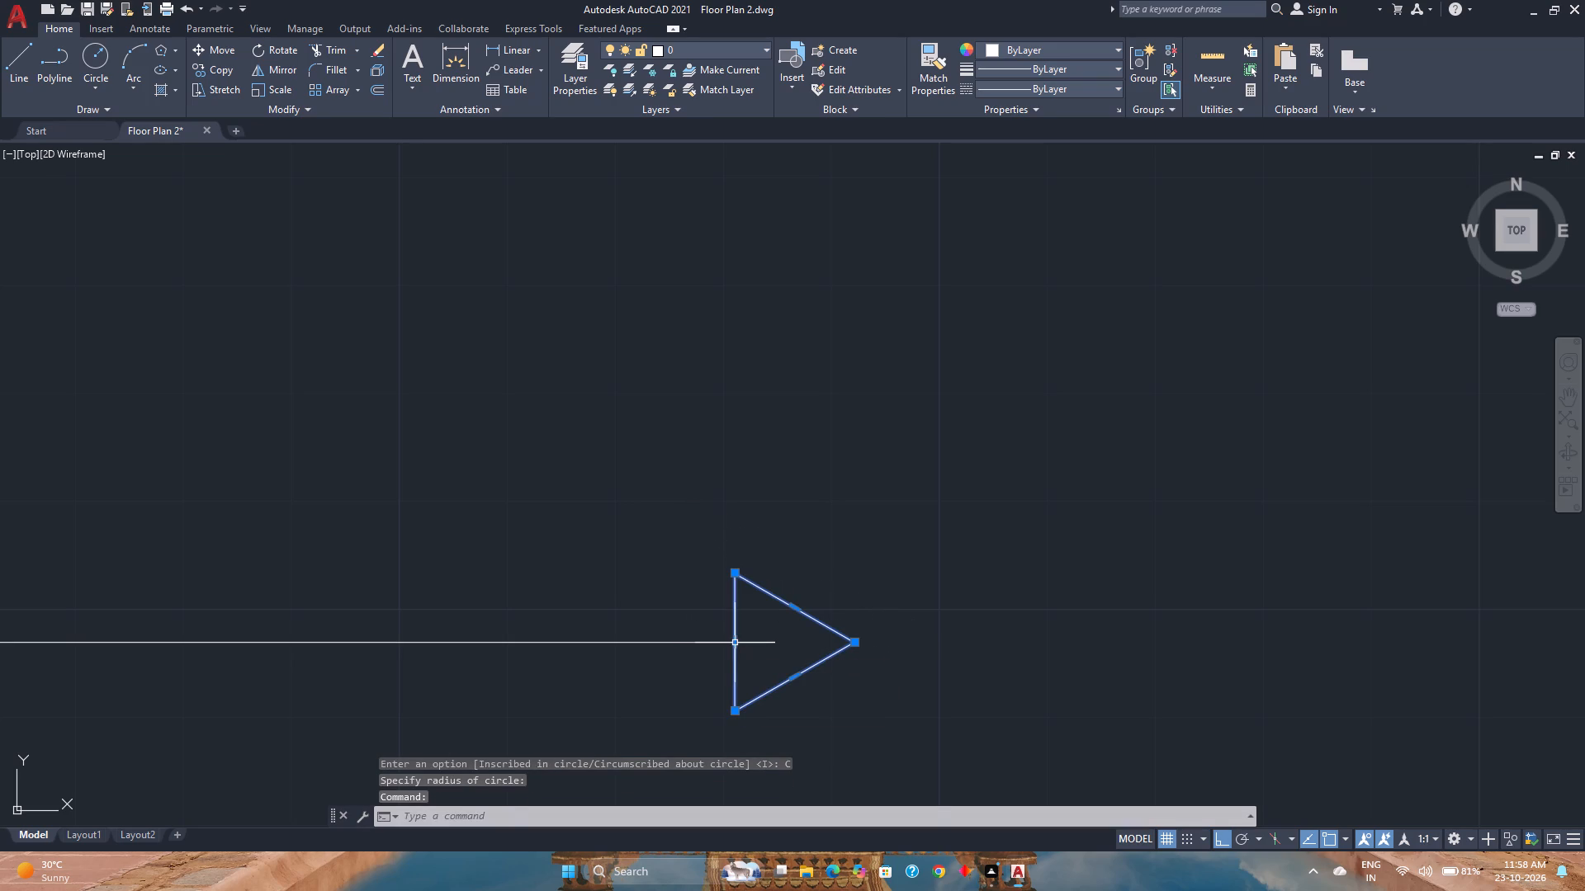
{"action": "left_click", "coordinate": [735, 643]}
{"action": "left_click", "coordinate": [520, 641]}
{"action": "scroll", "coordinate": [525, 642], "scroll_direction": "down", "scroll_amount": 2}
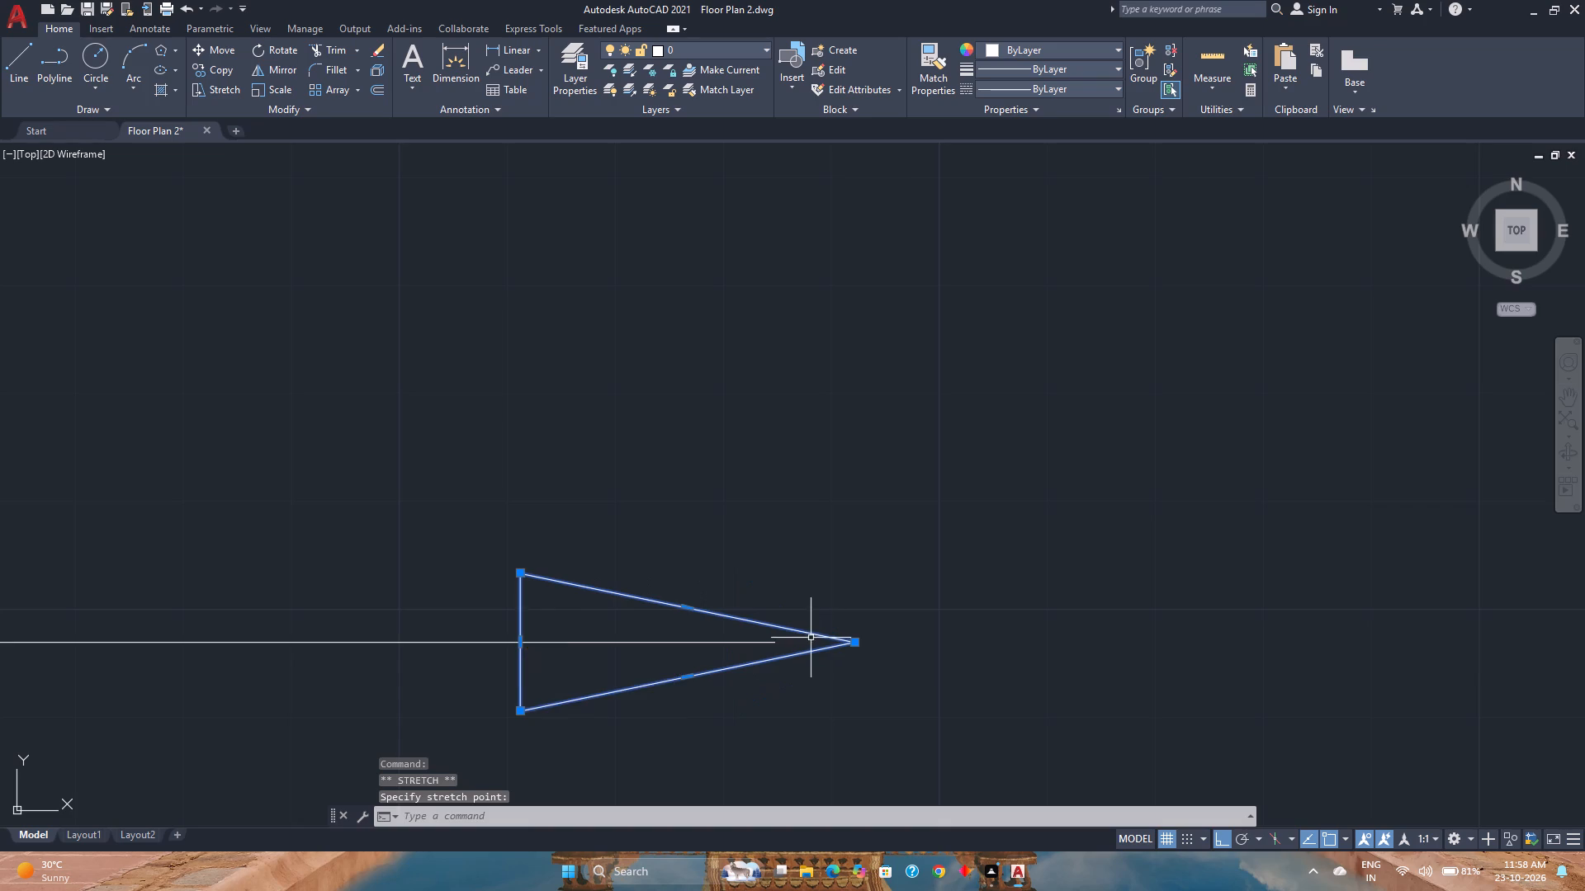
{"action": "scroll", "coordinate": [873, 626], "scroll_direction": "down", "scroll_amount": 5}
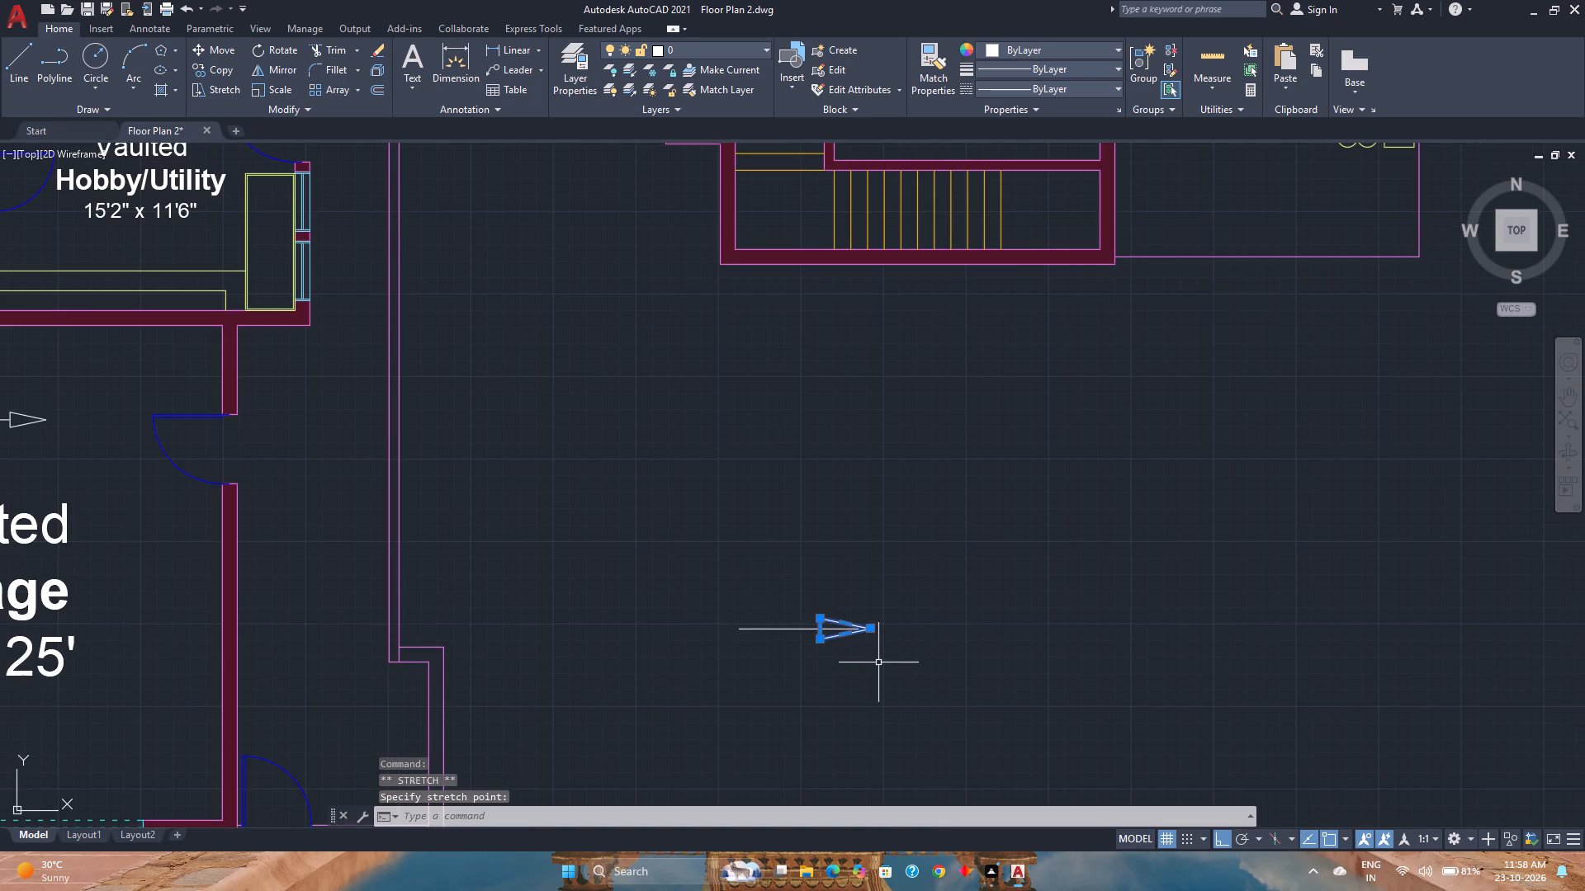
{"action": "key", "text": "Escape"}
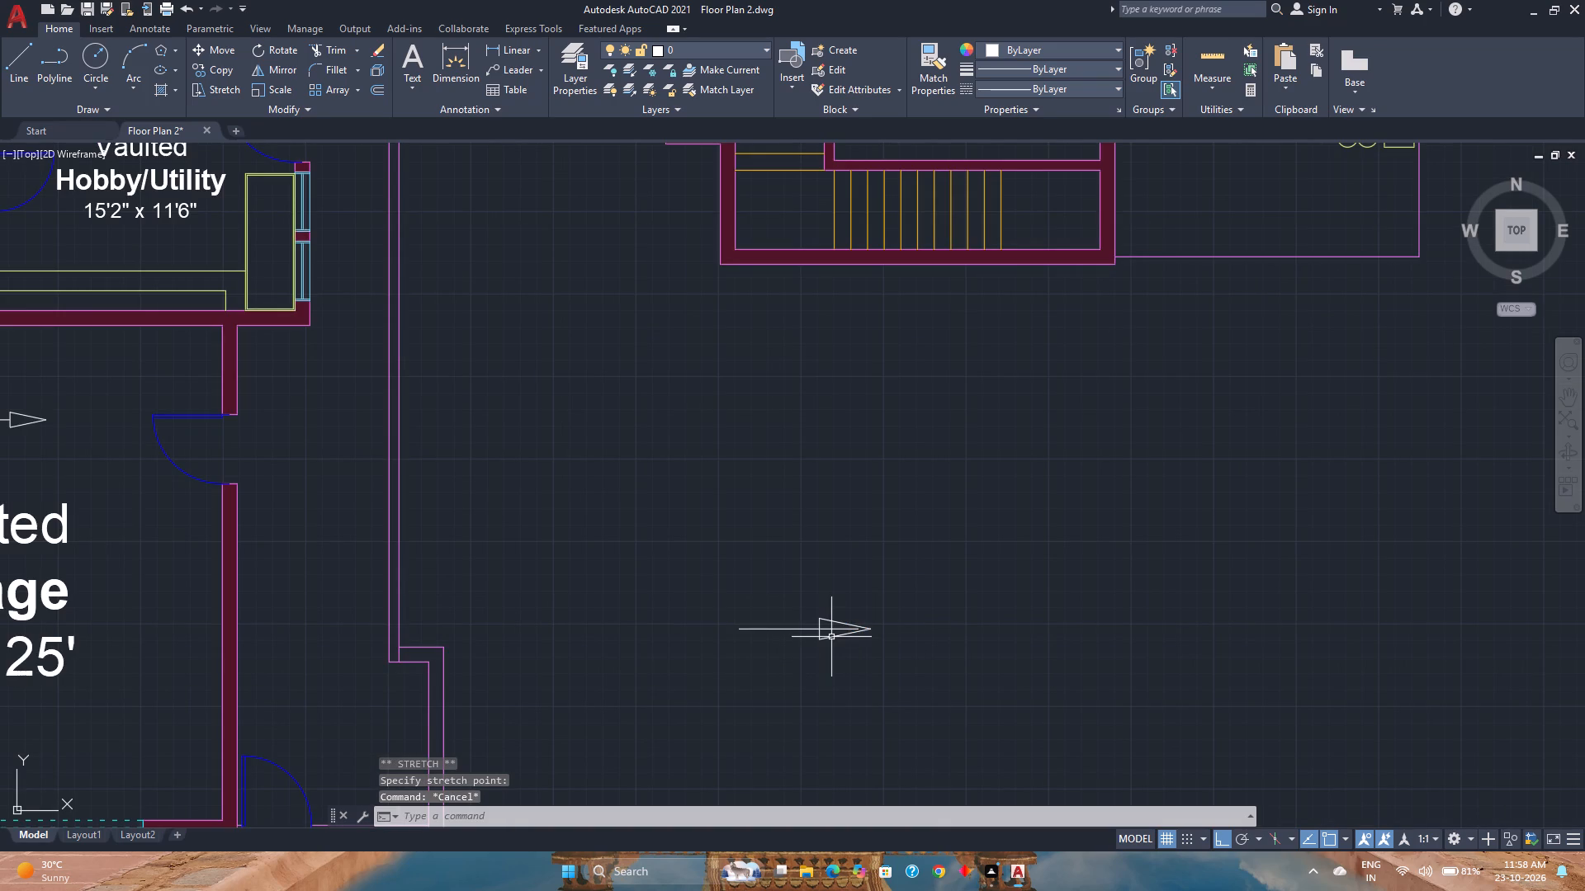
{"action": "scroll", "coordinate": [831, 637], "scroll_direction": "down", "scroll_amount": 1}
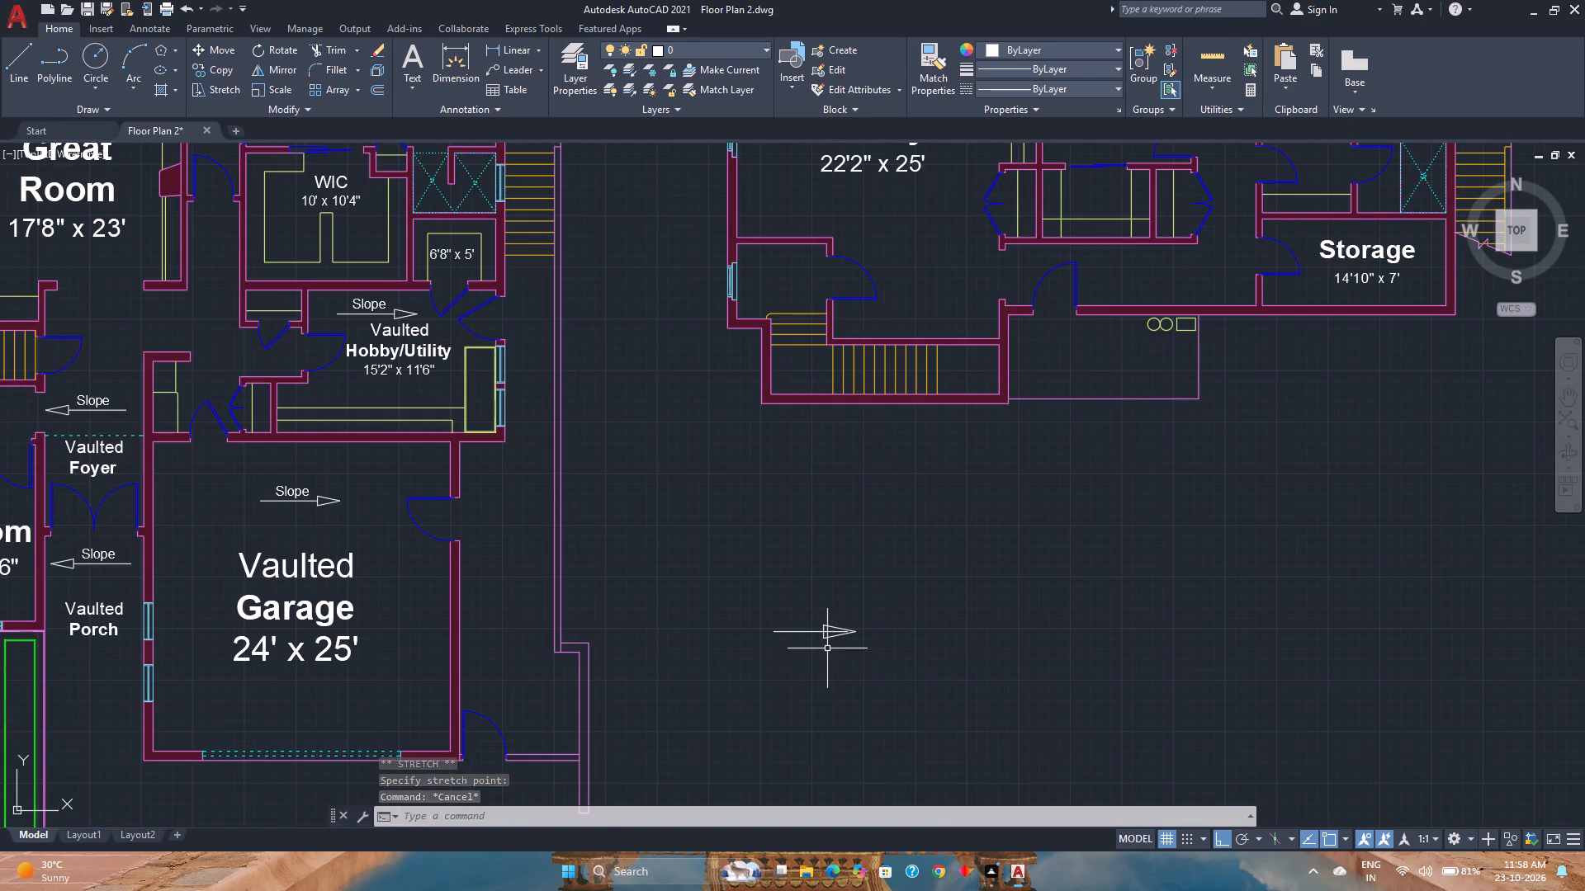
{"action": "scroll", "coordinate": [827, 647], "scroll_direction": "up", "scroll_amount": 6}
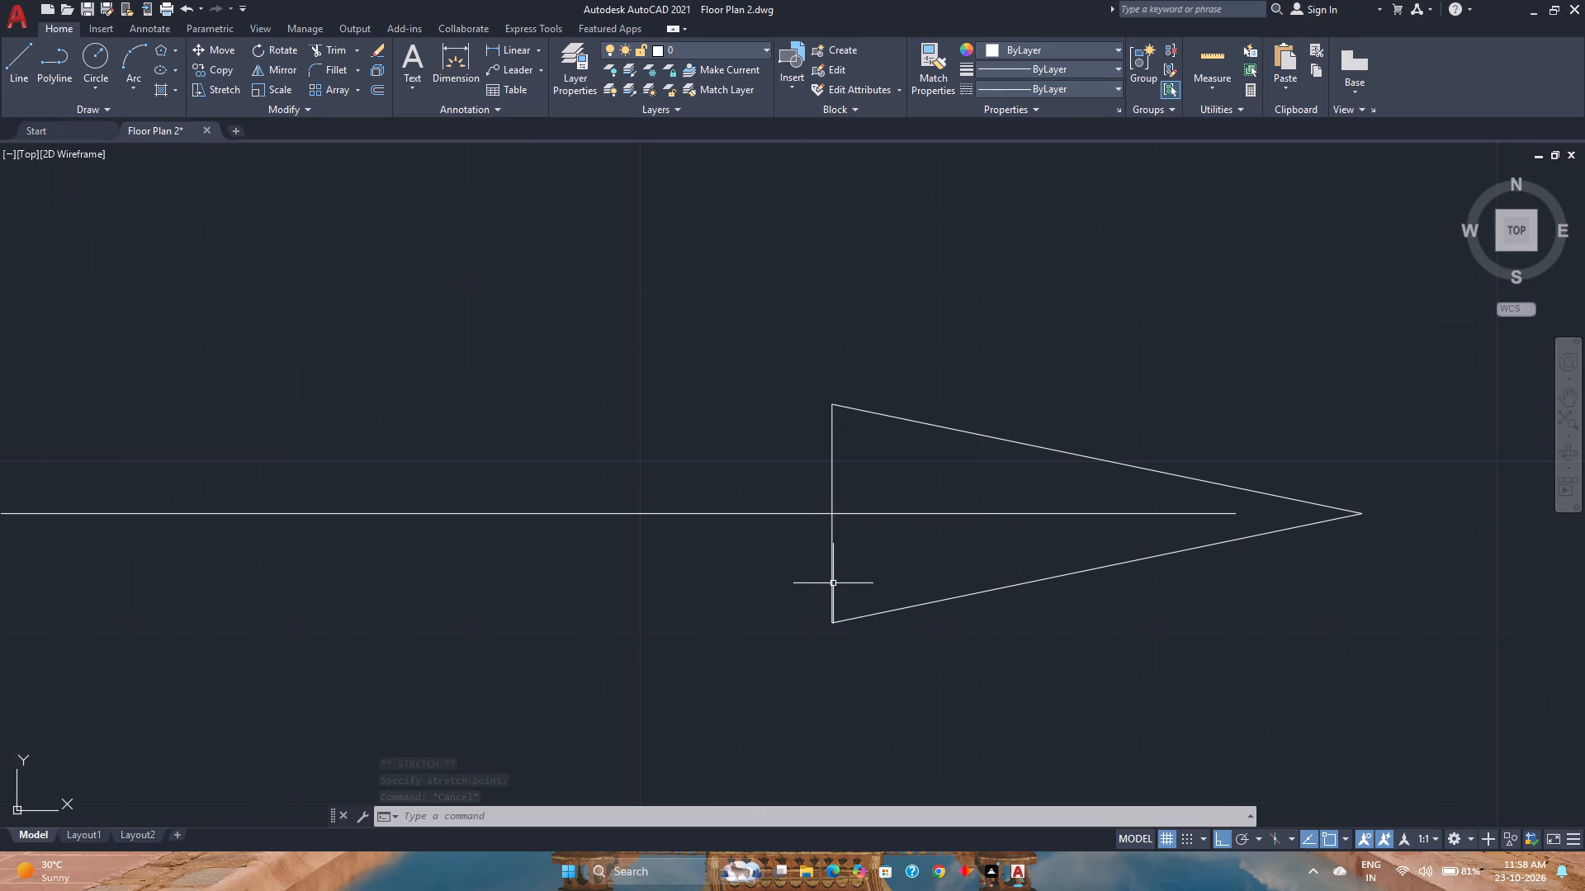
{"action": "left_click", "coordinate": [830, 582]}
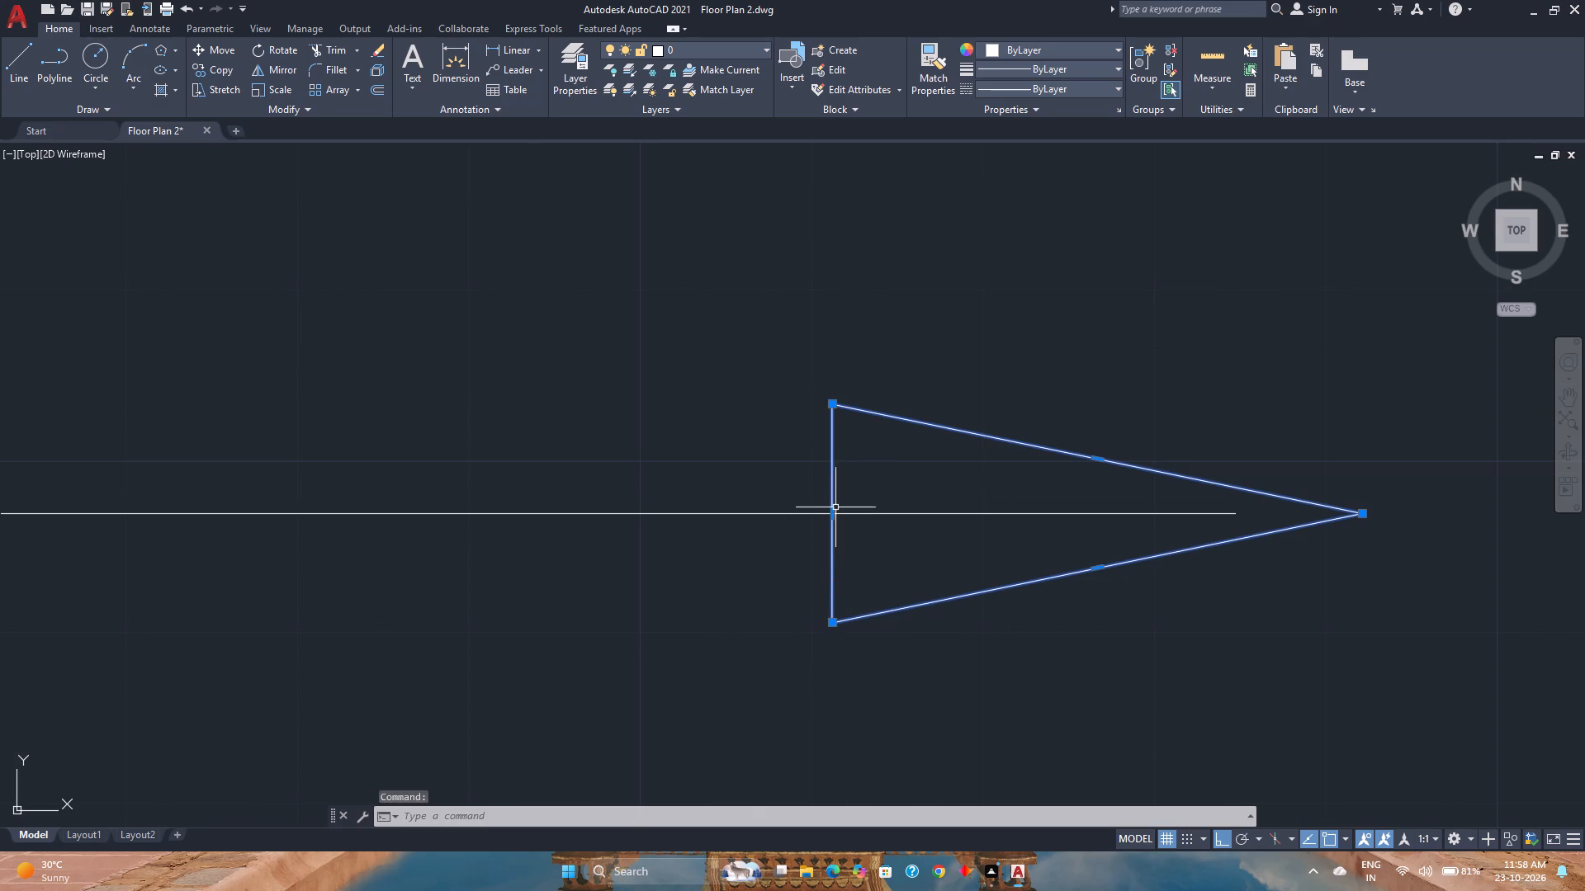
{"action": "left_click", "coordinate": [833, 513]}
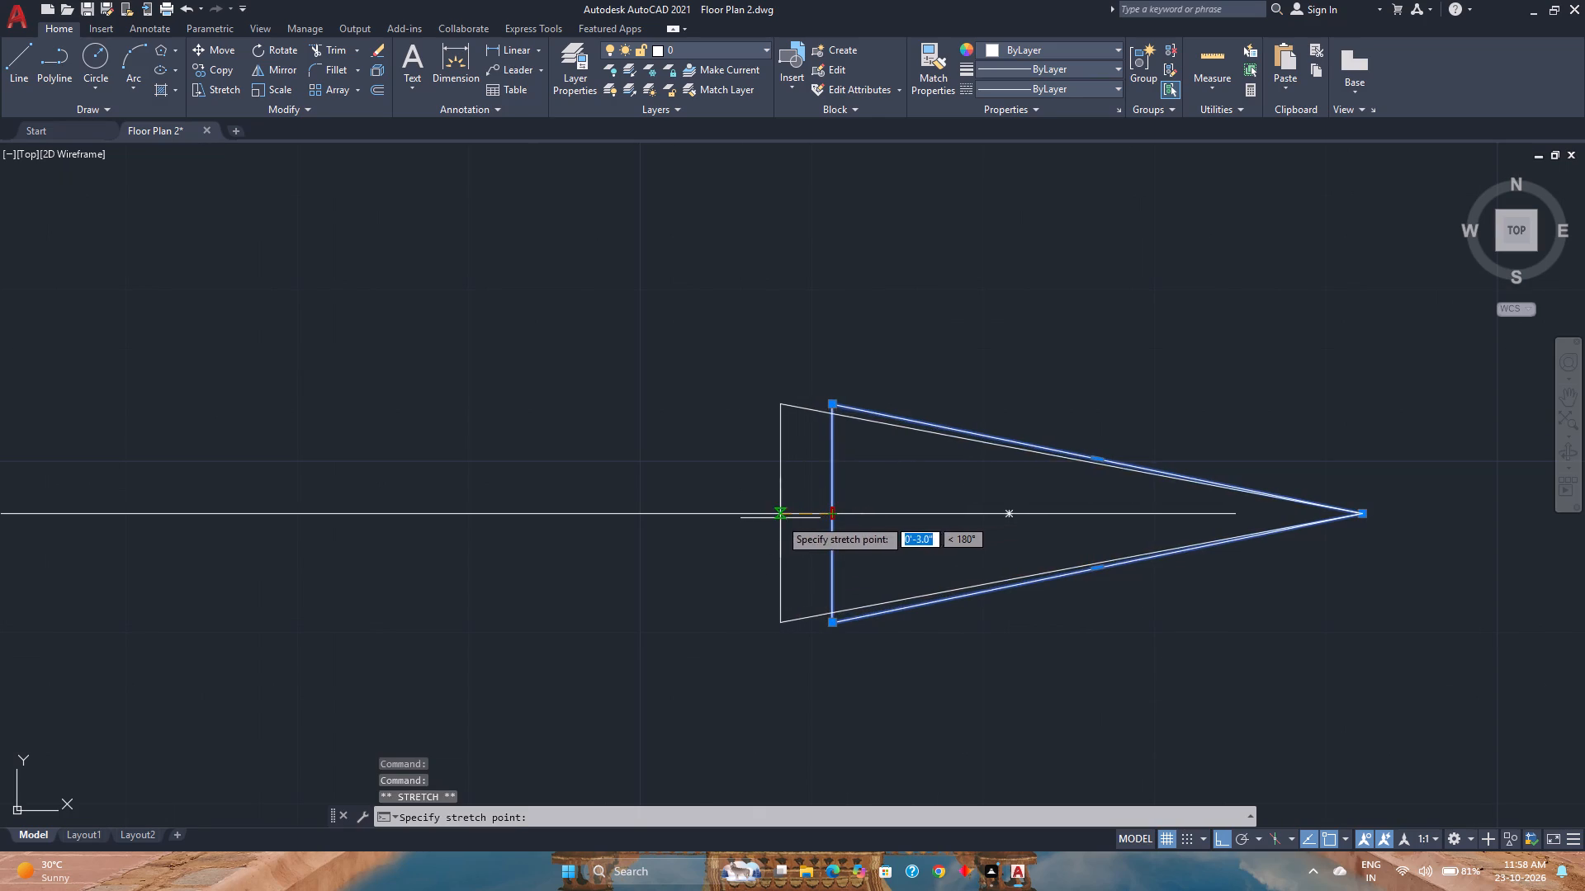
{"action": "left_click", "coordinate": [722, 519]}
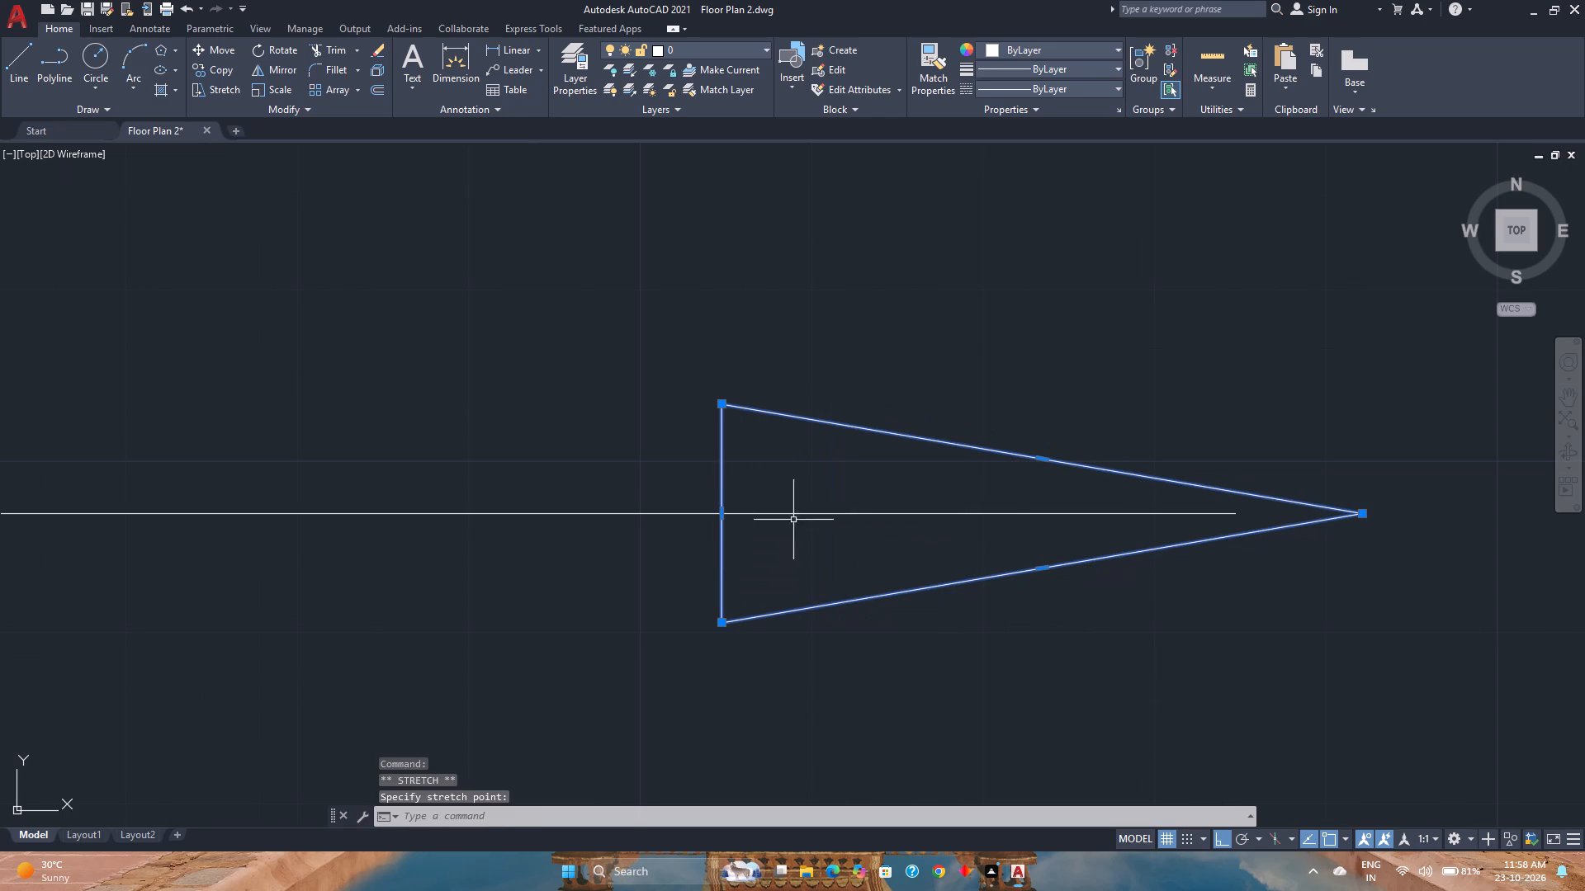
{"action": "key", "text": "Escape"}
Move the arrowhead about 1' east along the line, using its base edge midpoint as the base point.
{"action": "left_click", "coordinate": [722, 477]}
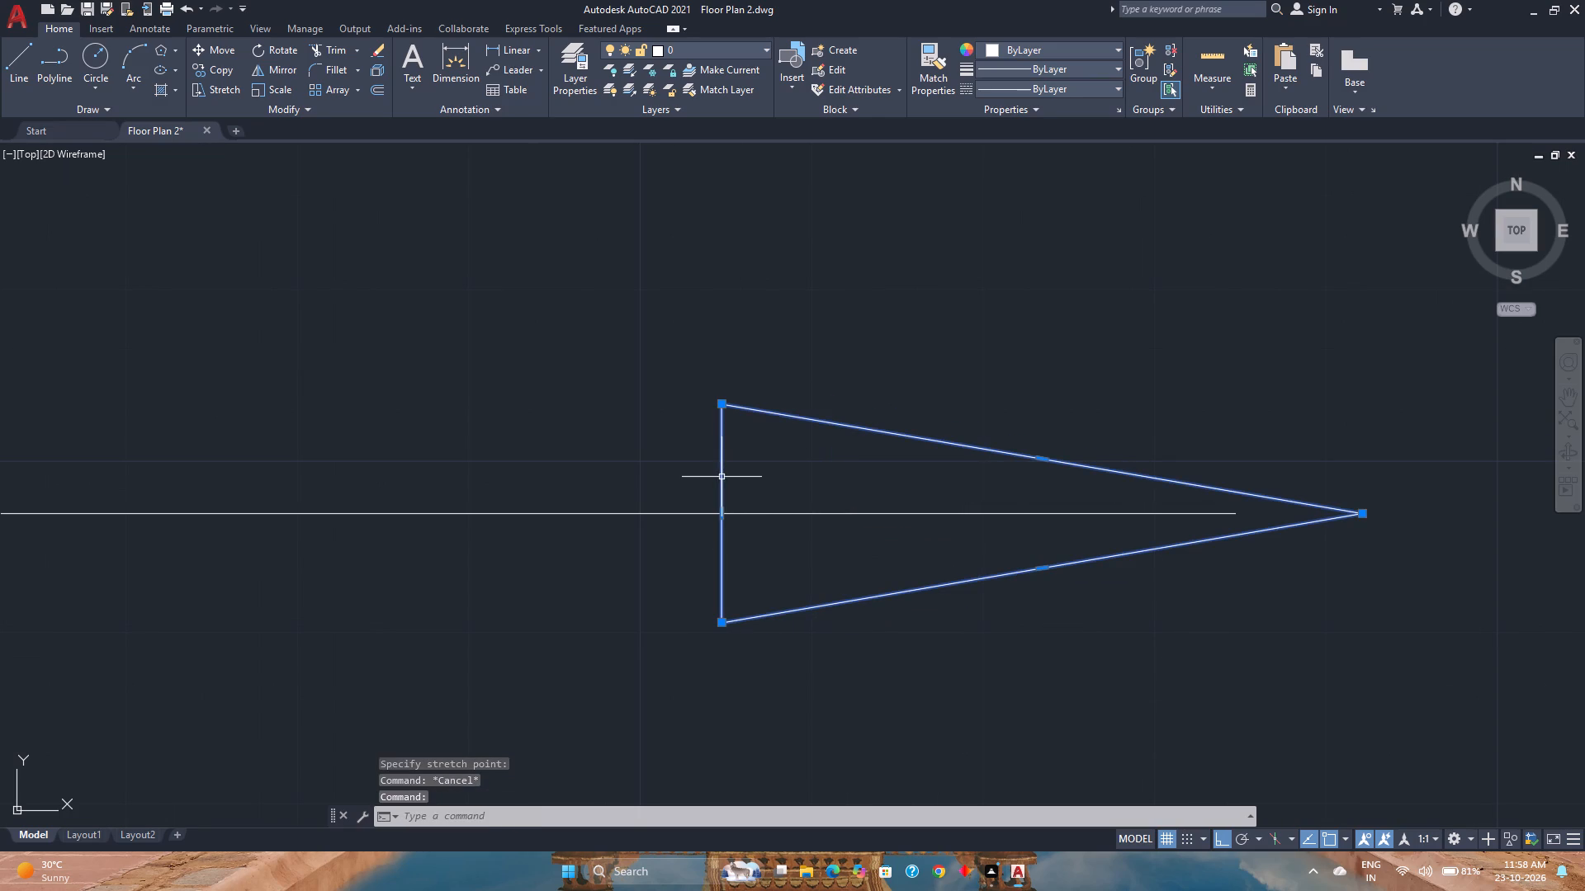
{"action": "key", "text": "m"}
{"action": "key", "text": "Return"}
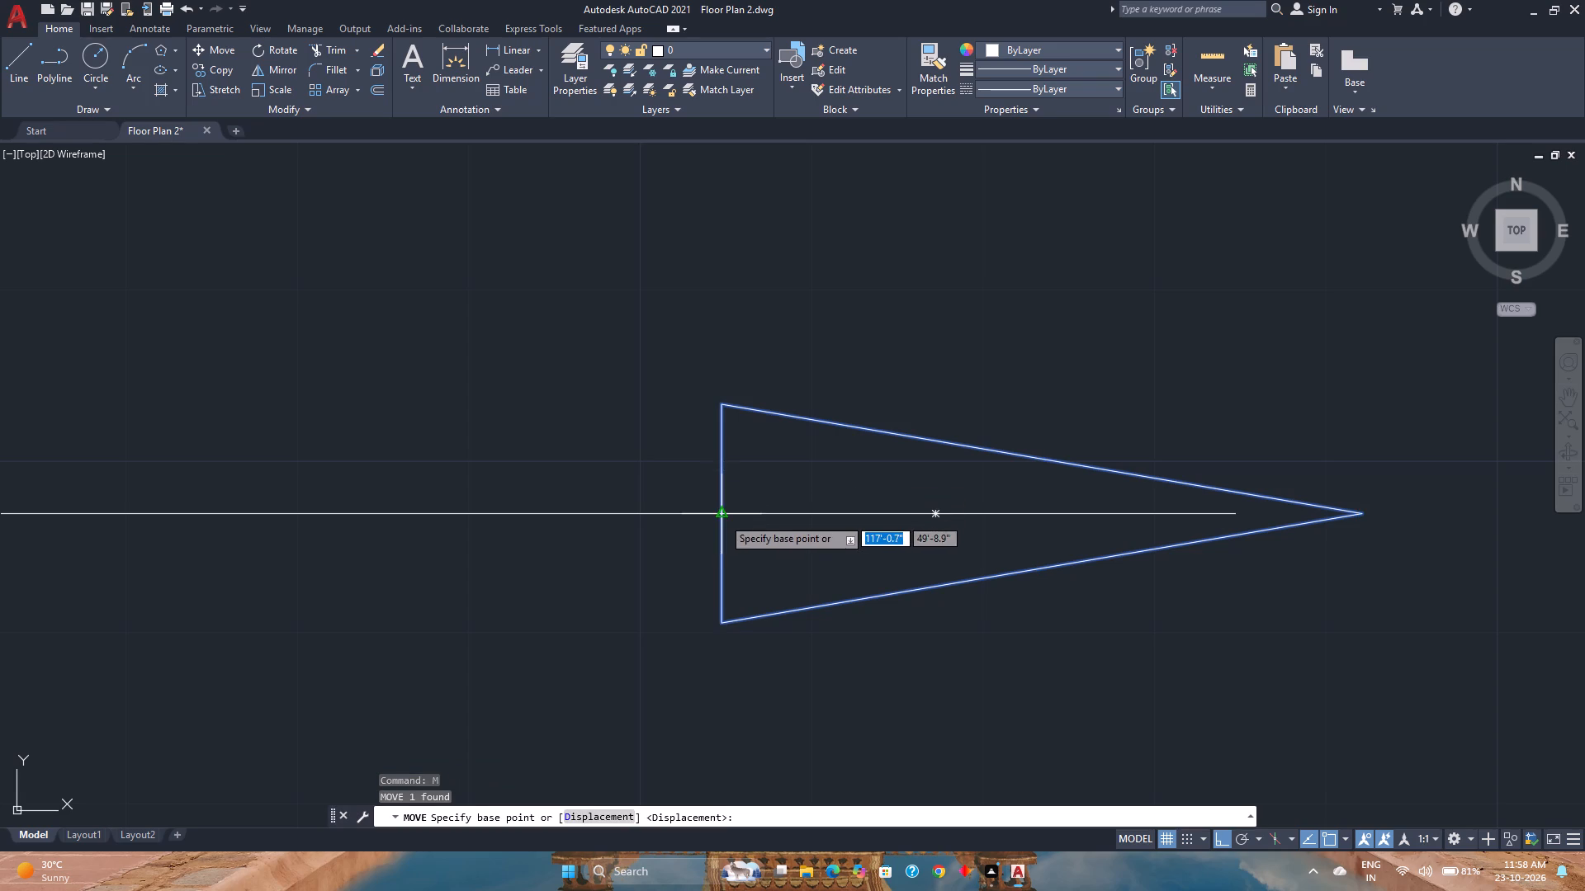
{"action": "left_click", "coordinate": [722, 517]}
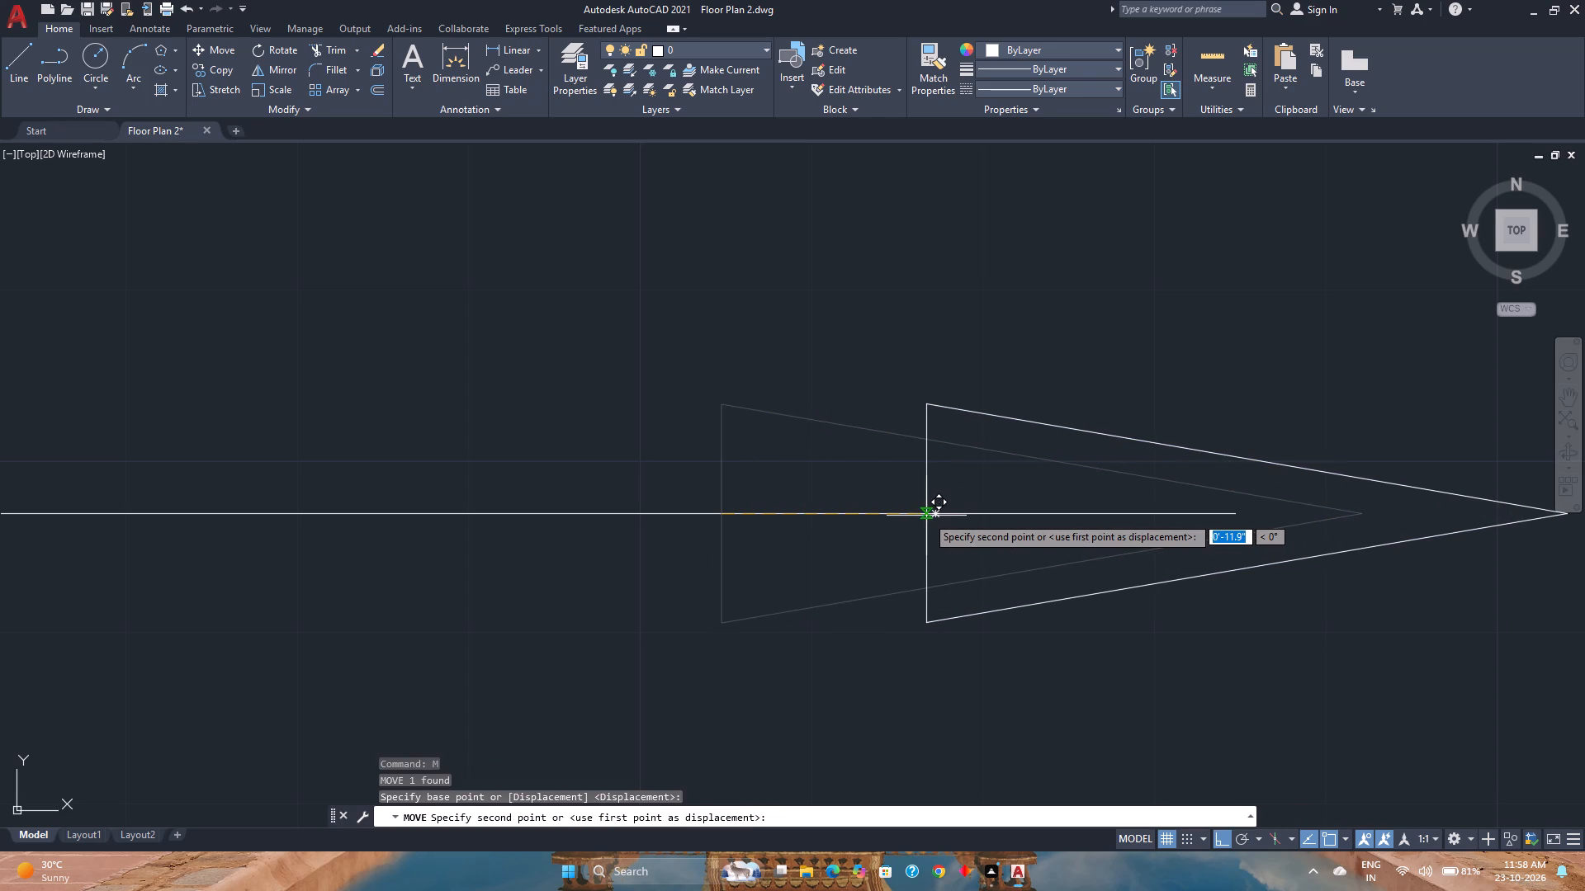
{"action": "left_click", "coordinate": [934, 514]}
{"action": "scroll", "coordinate": [848, 573], "scroll_direction": "down", "scroll_amount": 2}
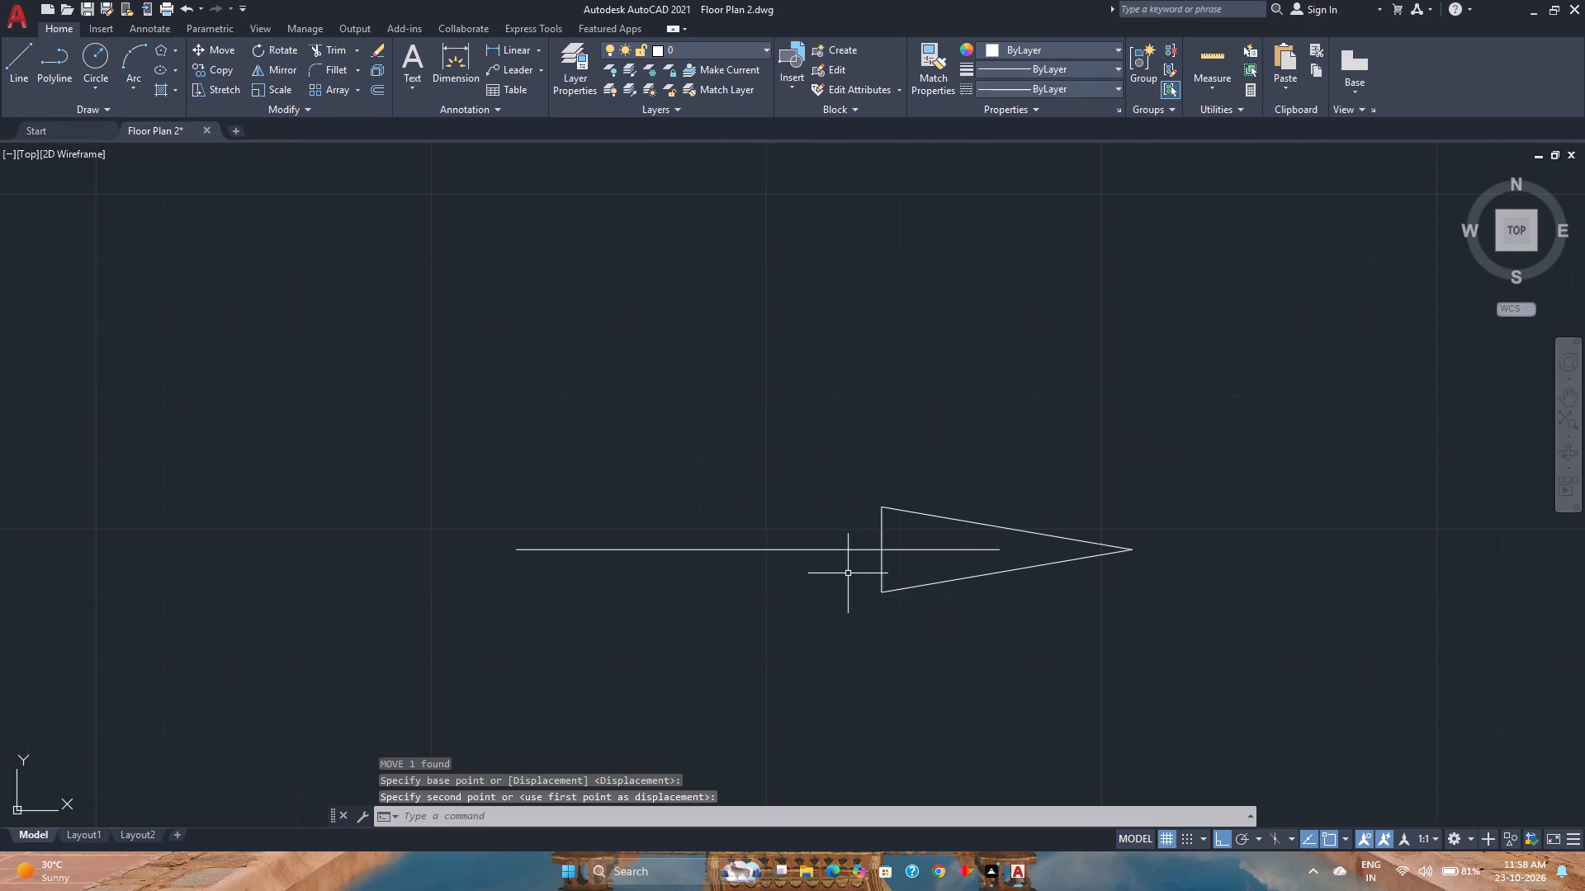
Trim the part of the line lying inside the arrowhead triangle.
{"action": "type", "text": "tr"}
{"action": "key", "text": "Return"}
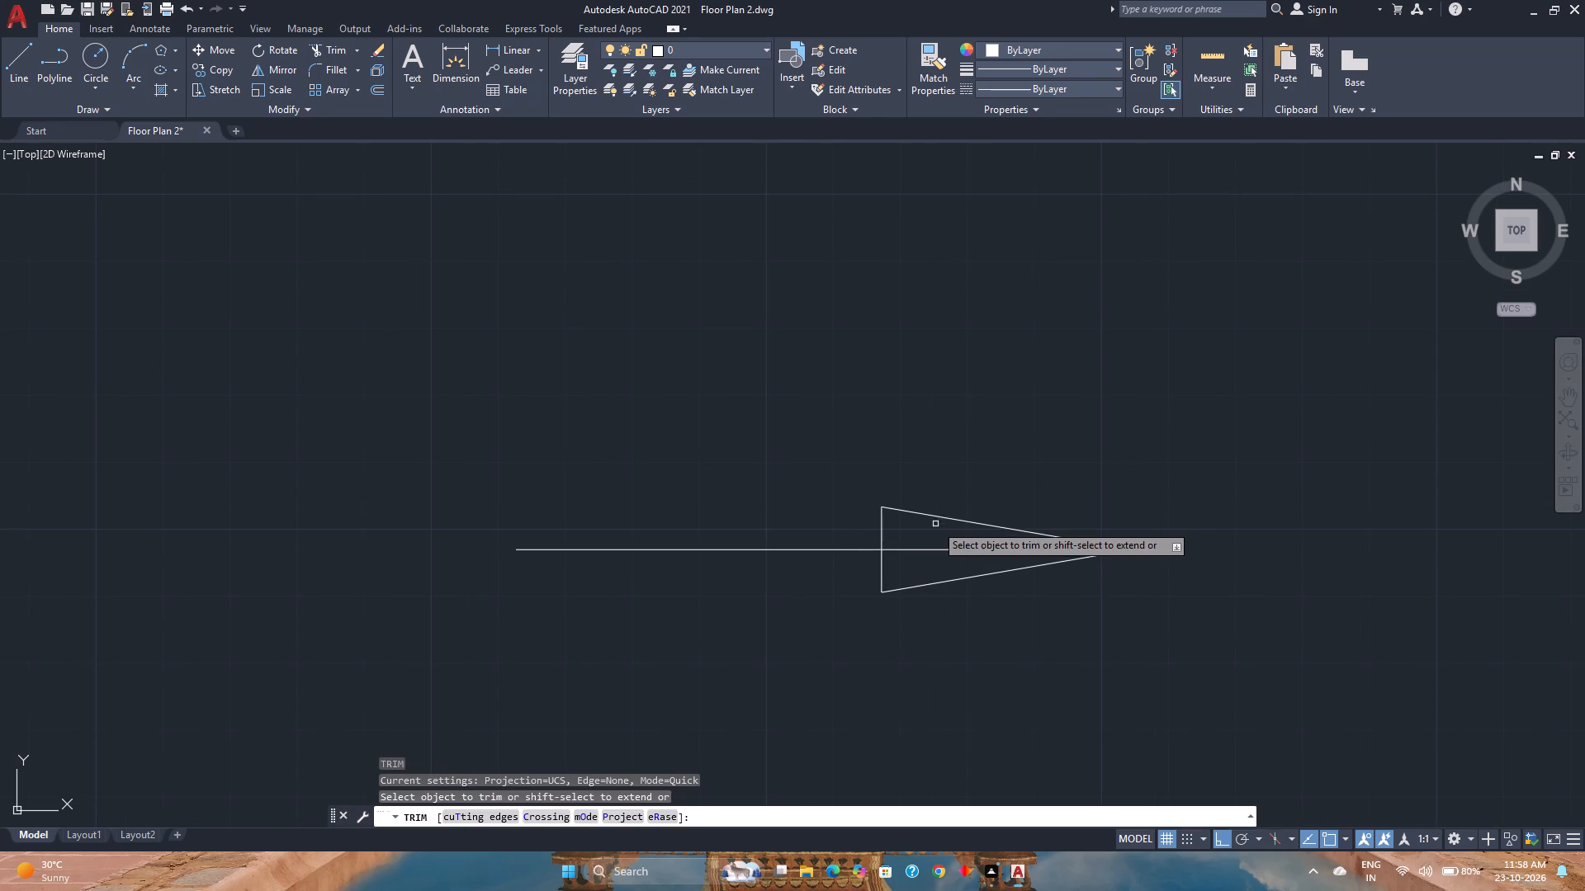
{"action": "left_click", "coordinate": [934, 527]}
{"action": "left_click", "coordinate": [934, 560]}
{"action": "key", "text": "Escape"}
{"action": "scroll", "coordinate": [934, 560], "scroll_direction": "down", "scroll_amount": 4}
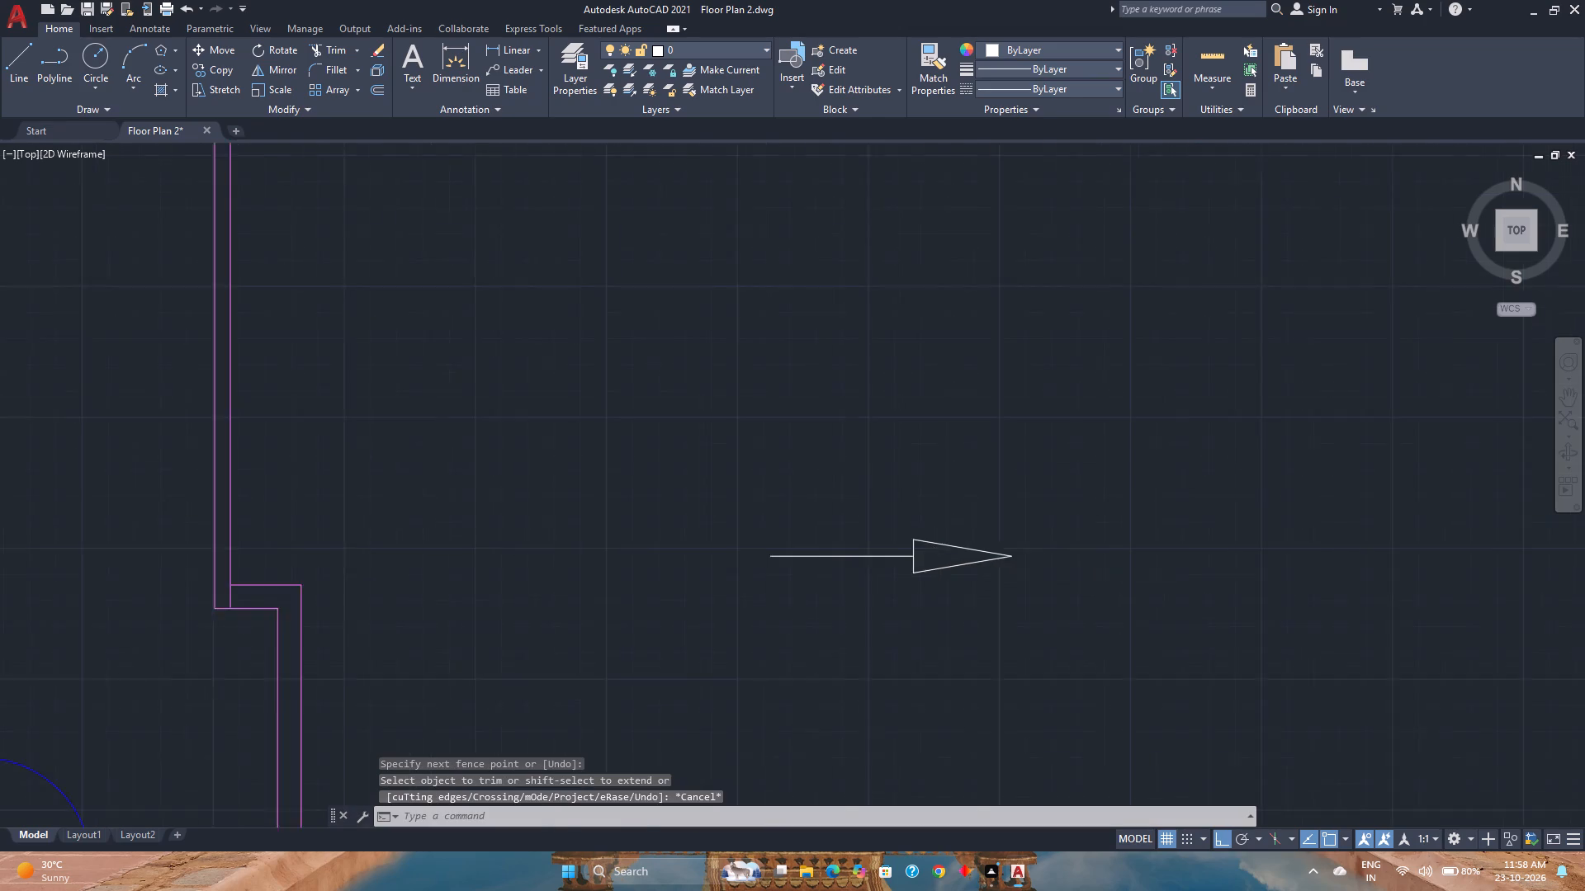
Stretch the arrow shaft's west end about 1'-5" outward, making the shaft about 5'-11" long.
{"action": "scroll", "coordinate": [918, 586], "scroll_direction": "down", "scroll_amount": 1}
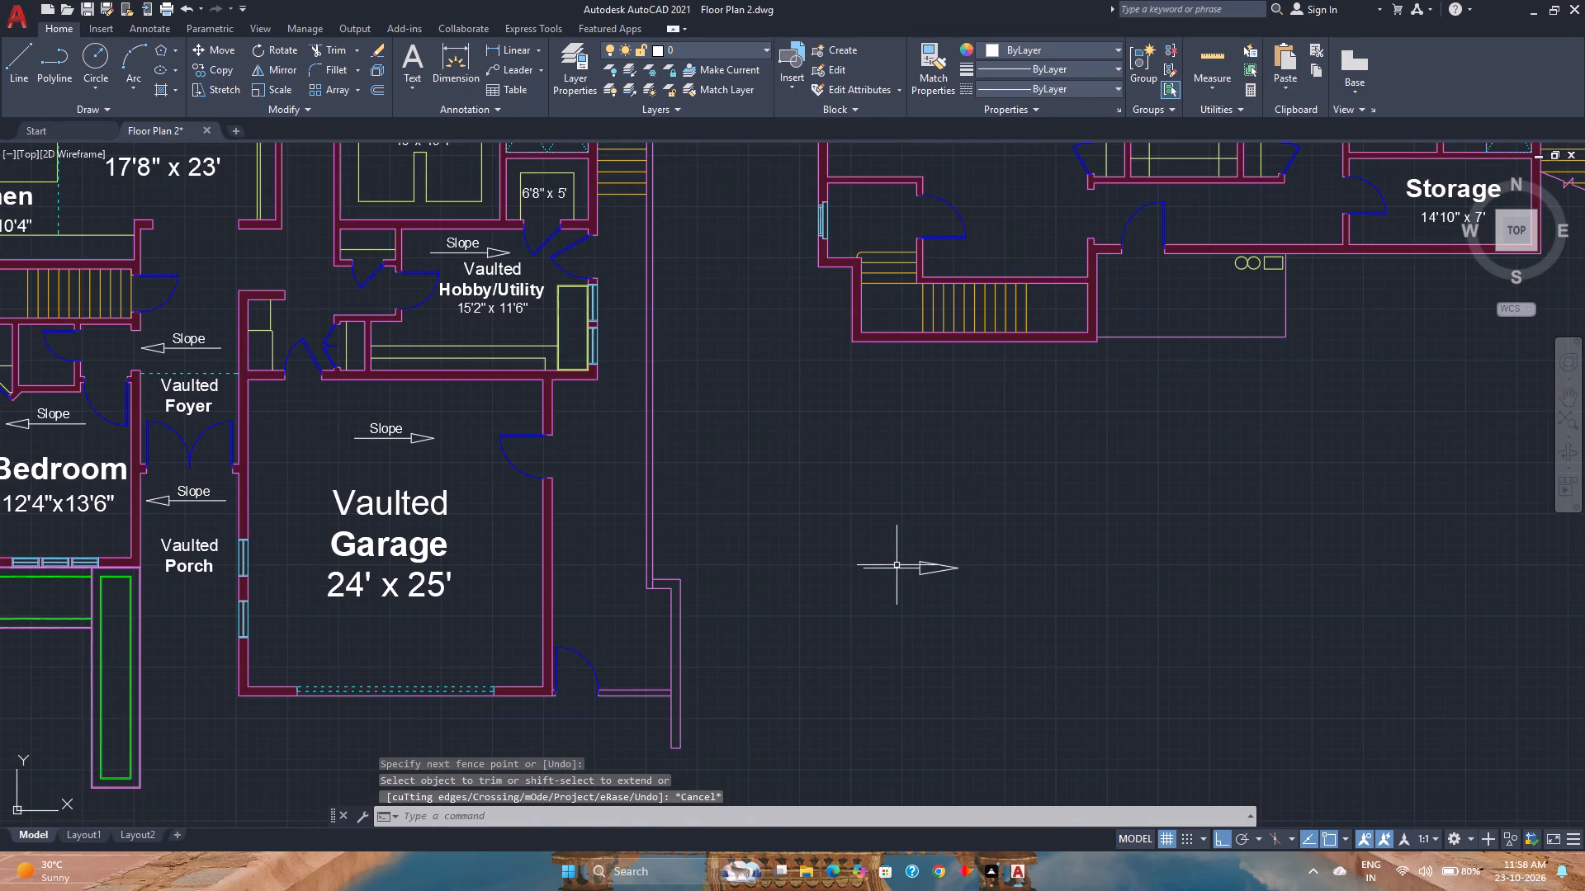
{"action": "left_click", "coordinate": [896, 568]}
{"action": "scroll", "coordinate": [896, 568], "scroll_direction": "up", "scroll_amount": 3}
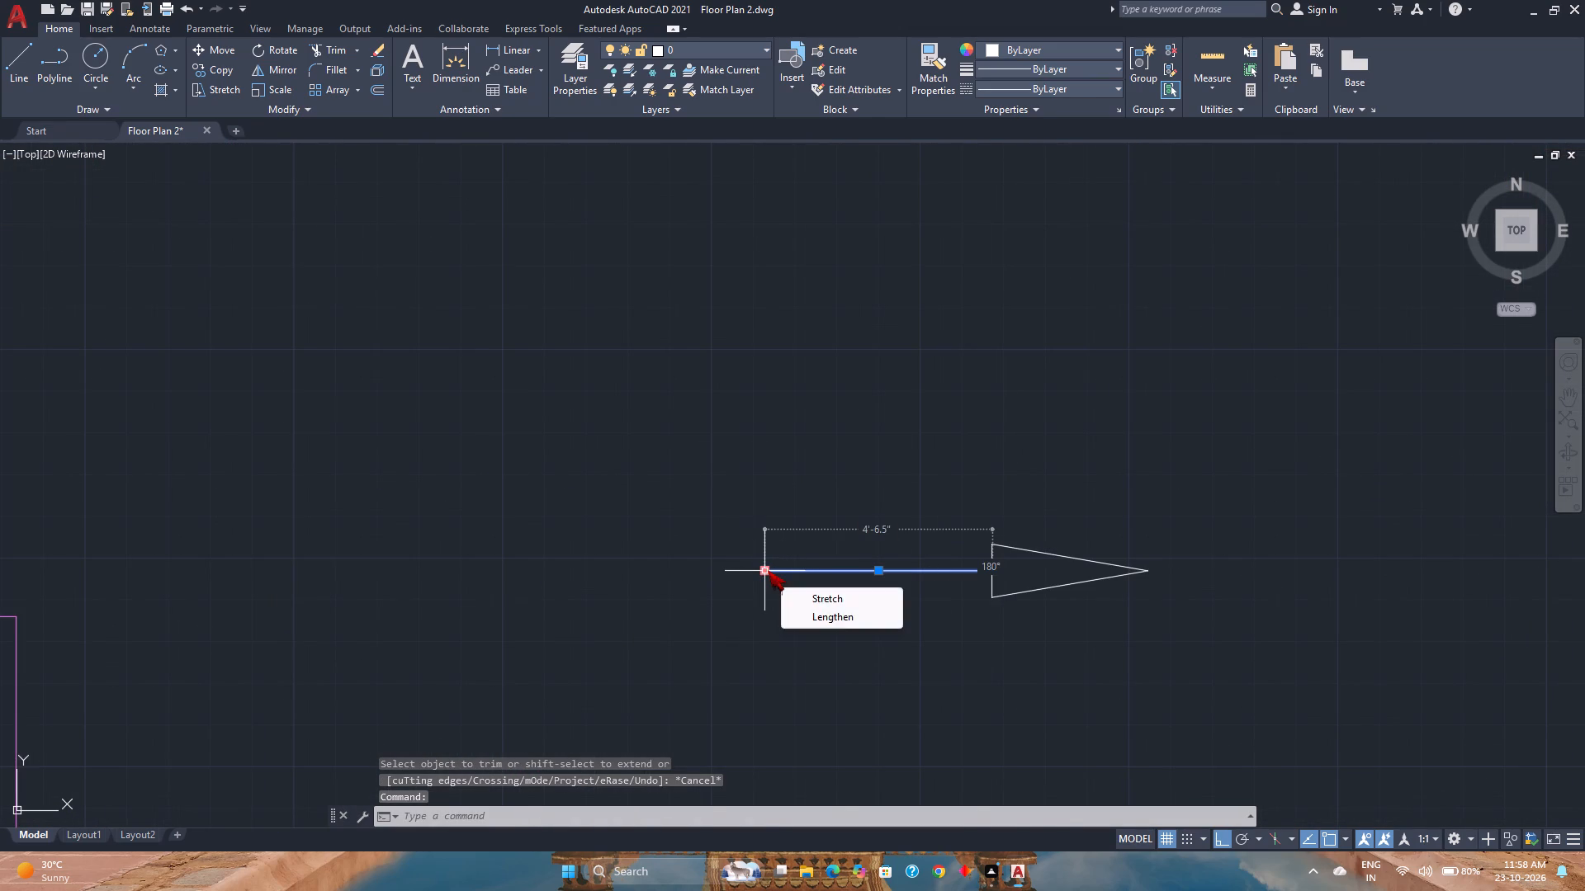
{"action": "left_click", "coordinate": [768, 570]}
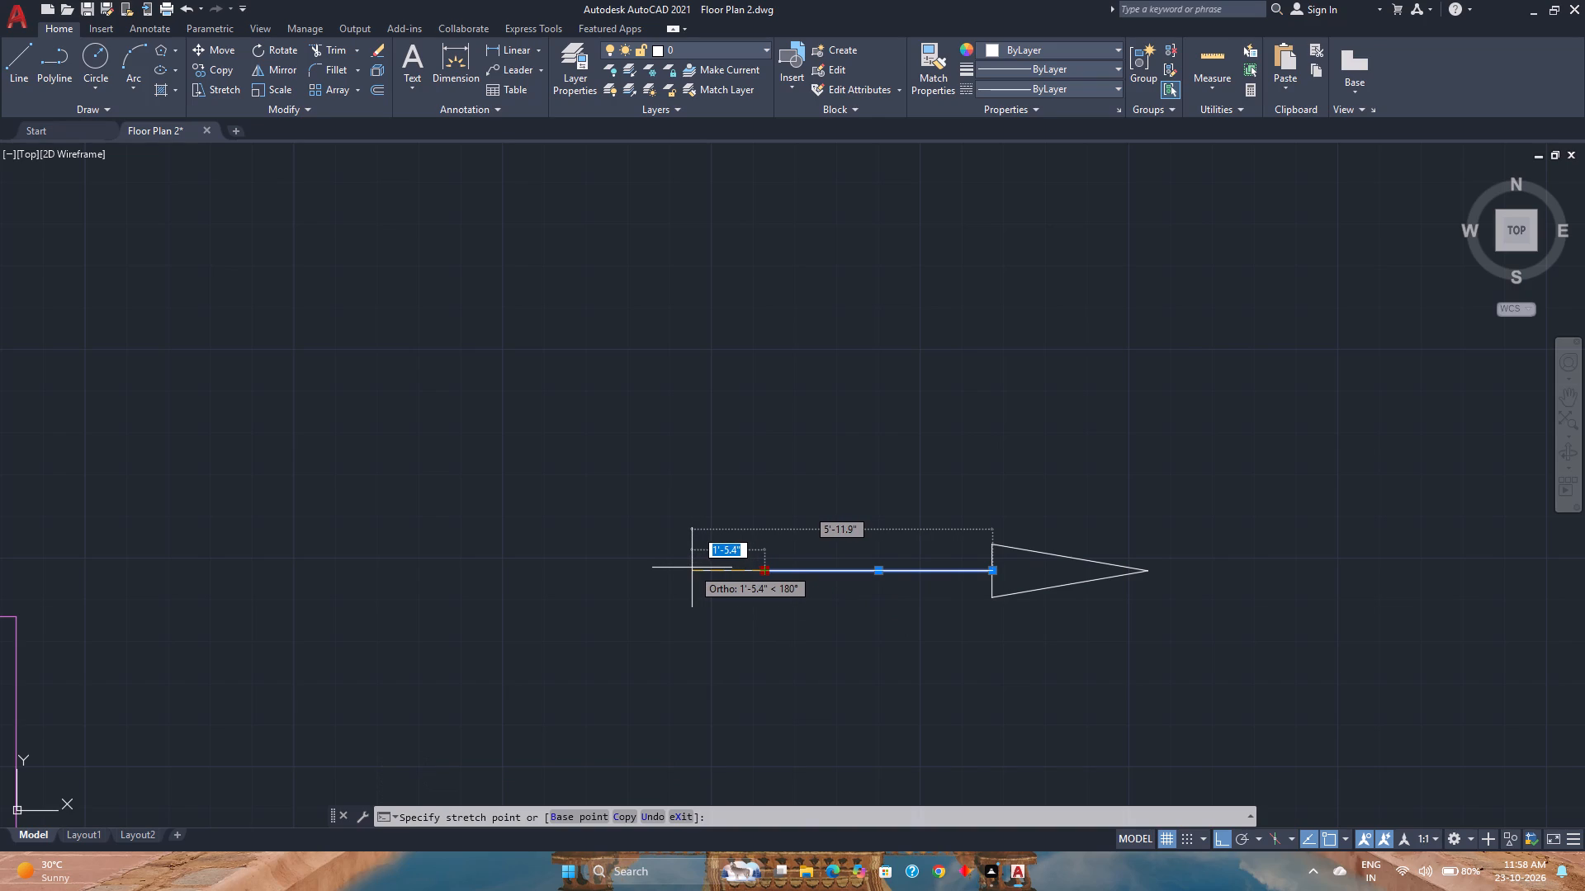
{"action": "left_click", "coordinate": [695, 568]}
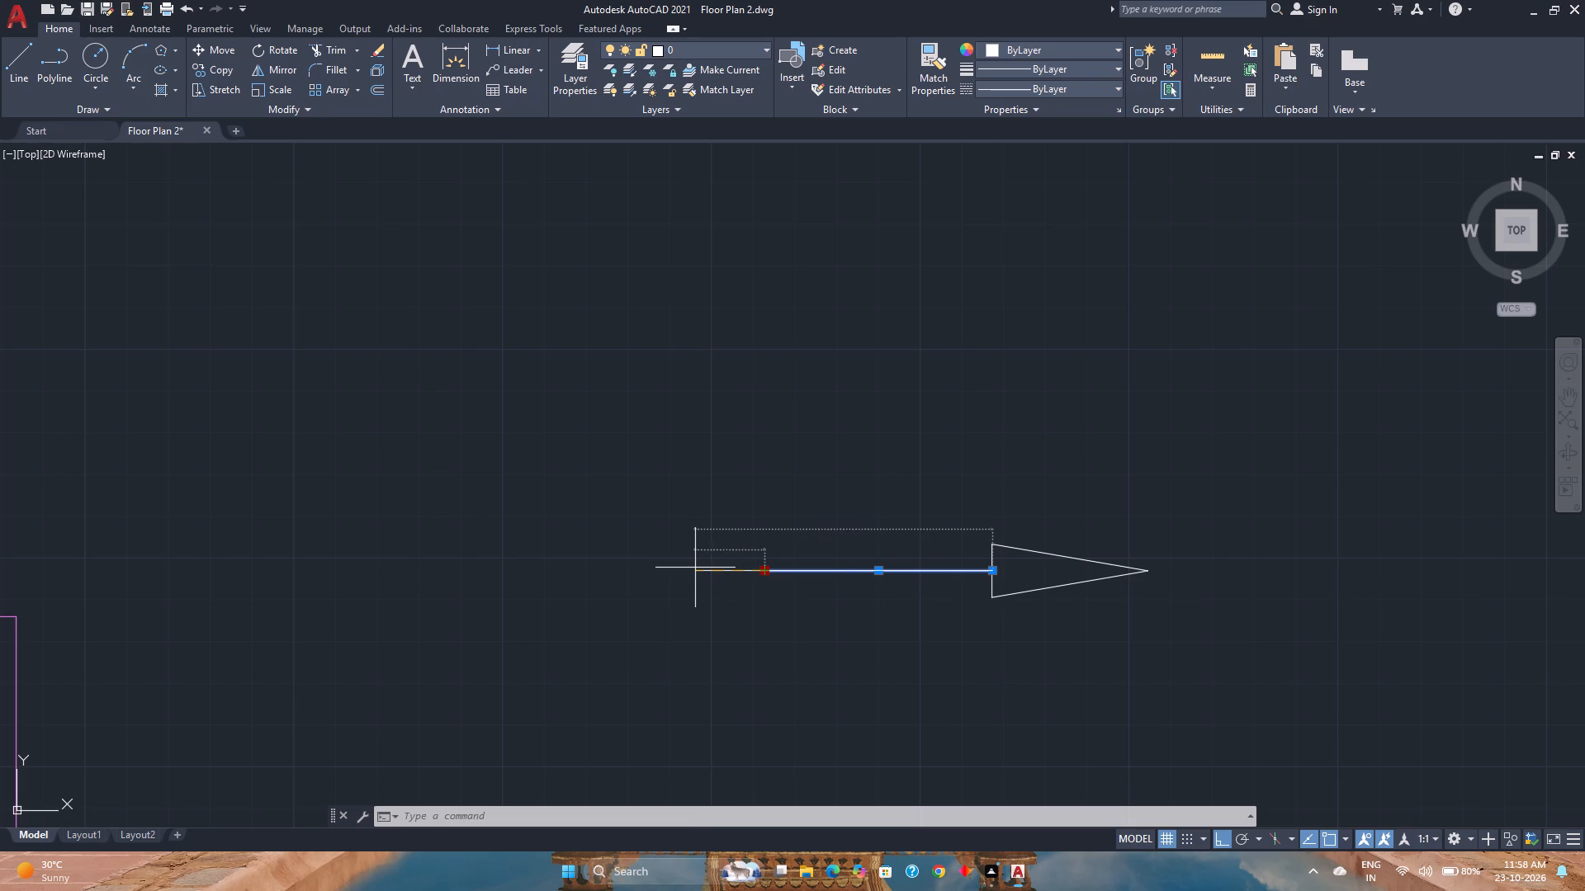
{"action": "key", "text": "Escape"}
{"action": "scroll", "coordinate": [683, 589], "scroll_direction": "down", "scroll_amount": 2}
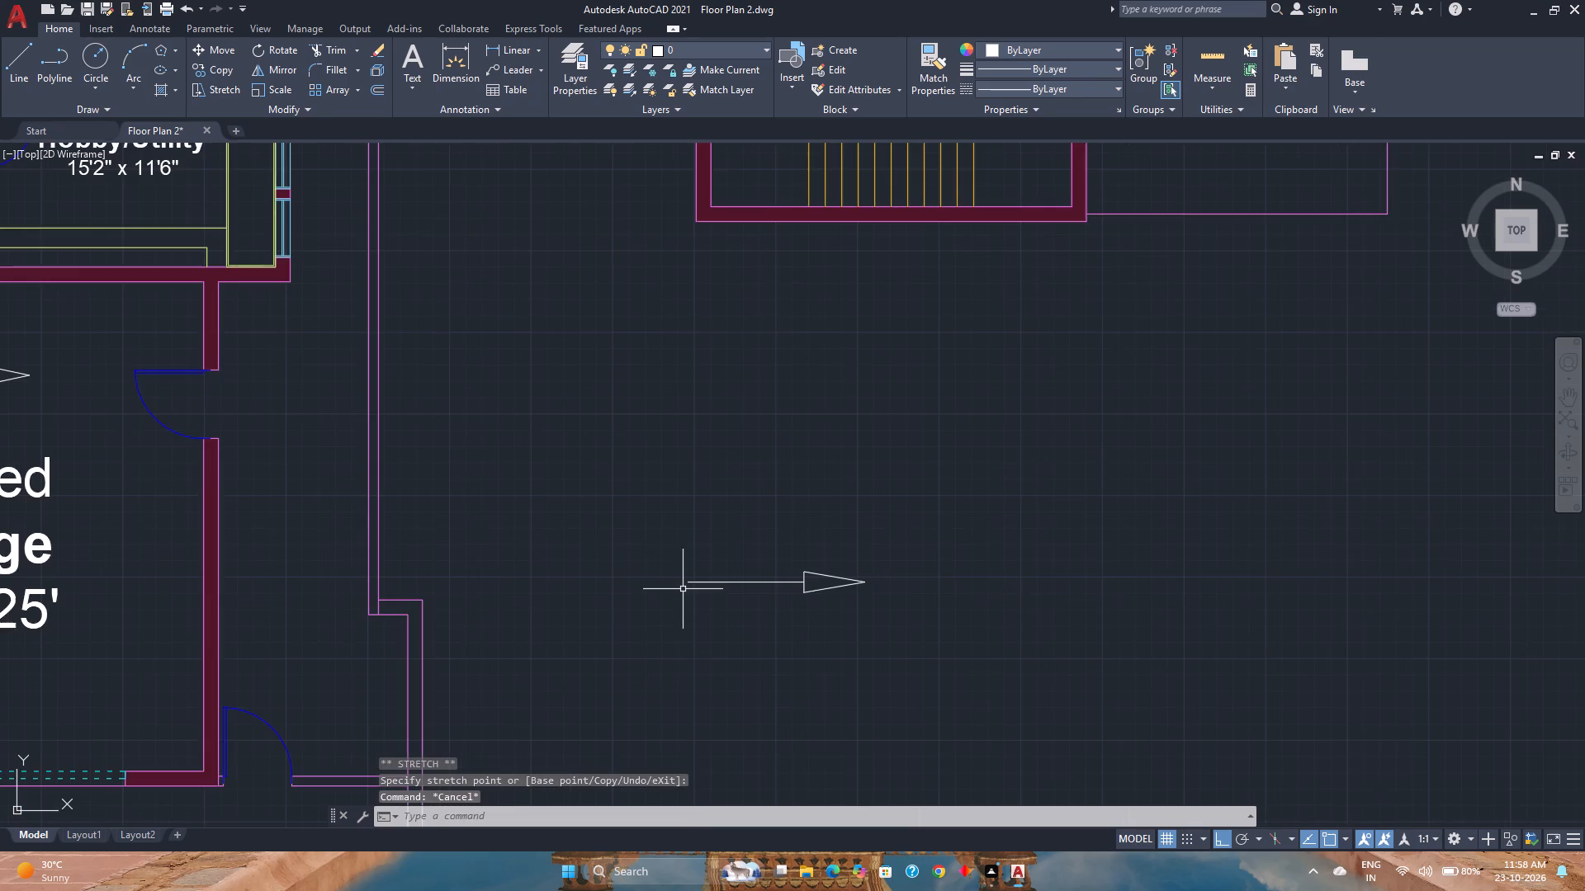
Group the arrow's shaft and arrowhead, and check that they select as one object.
{"action": "left_click", "coordinate": [922, 613]}
{"action": "left_click", "coordinate": [697, 542]}
{"action": "key", "text": "g"}
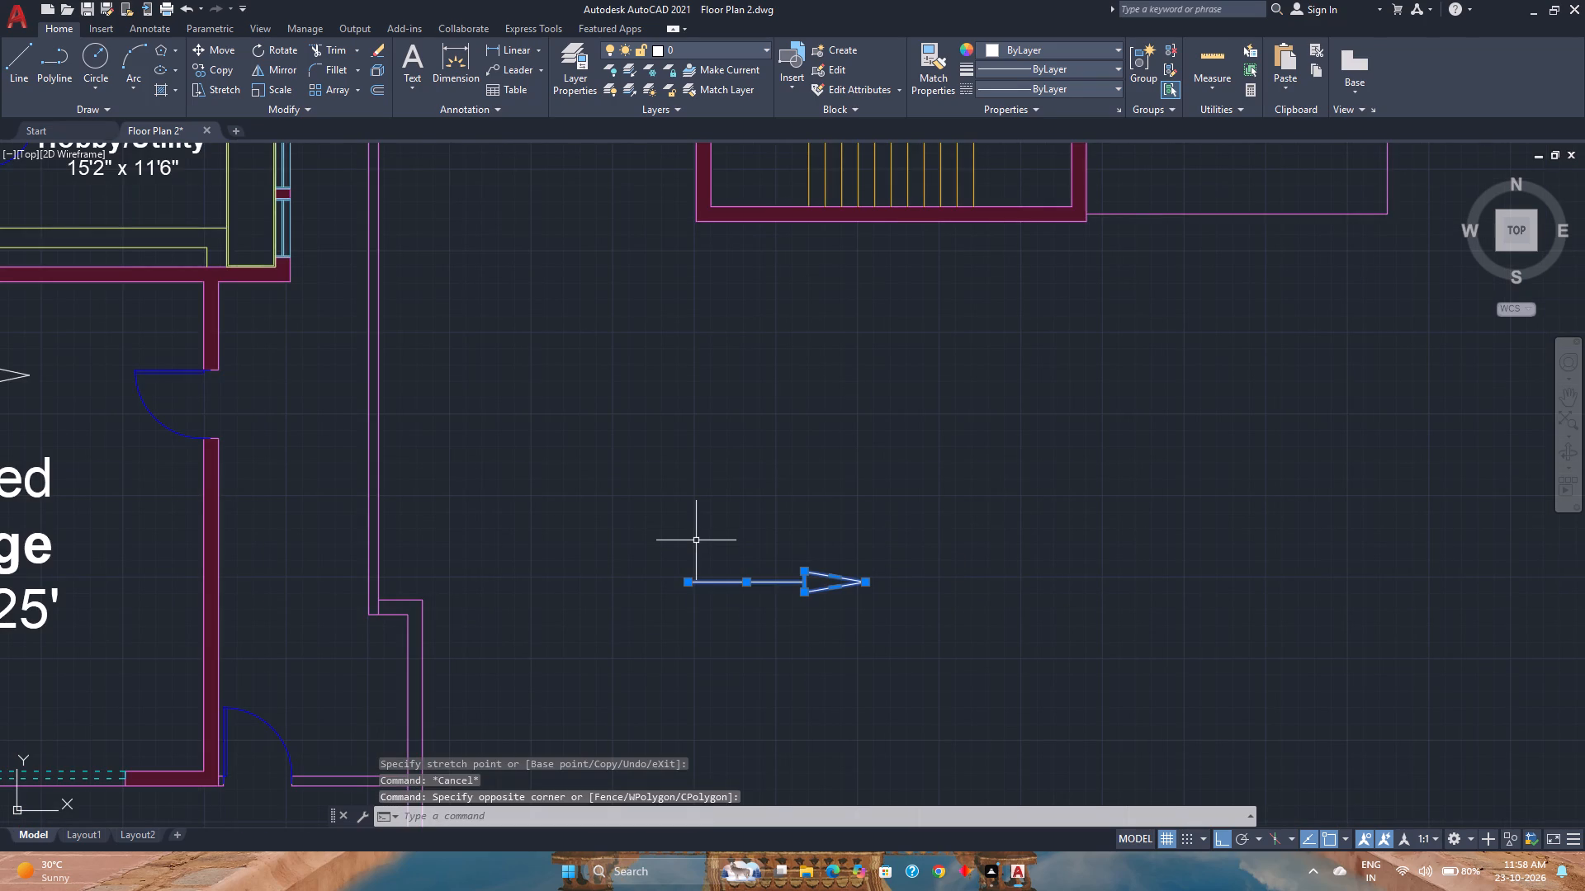
{"action": "key", "text": "Return"}
{"action": "scroll", "coordinate": [854, 614], "scroll_direction": "down", "scroll_amount": 2}
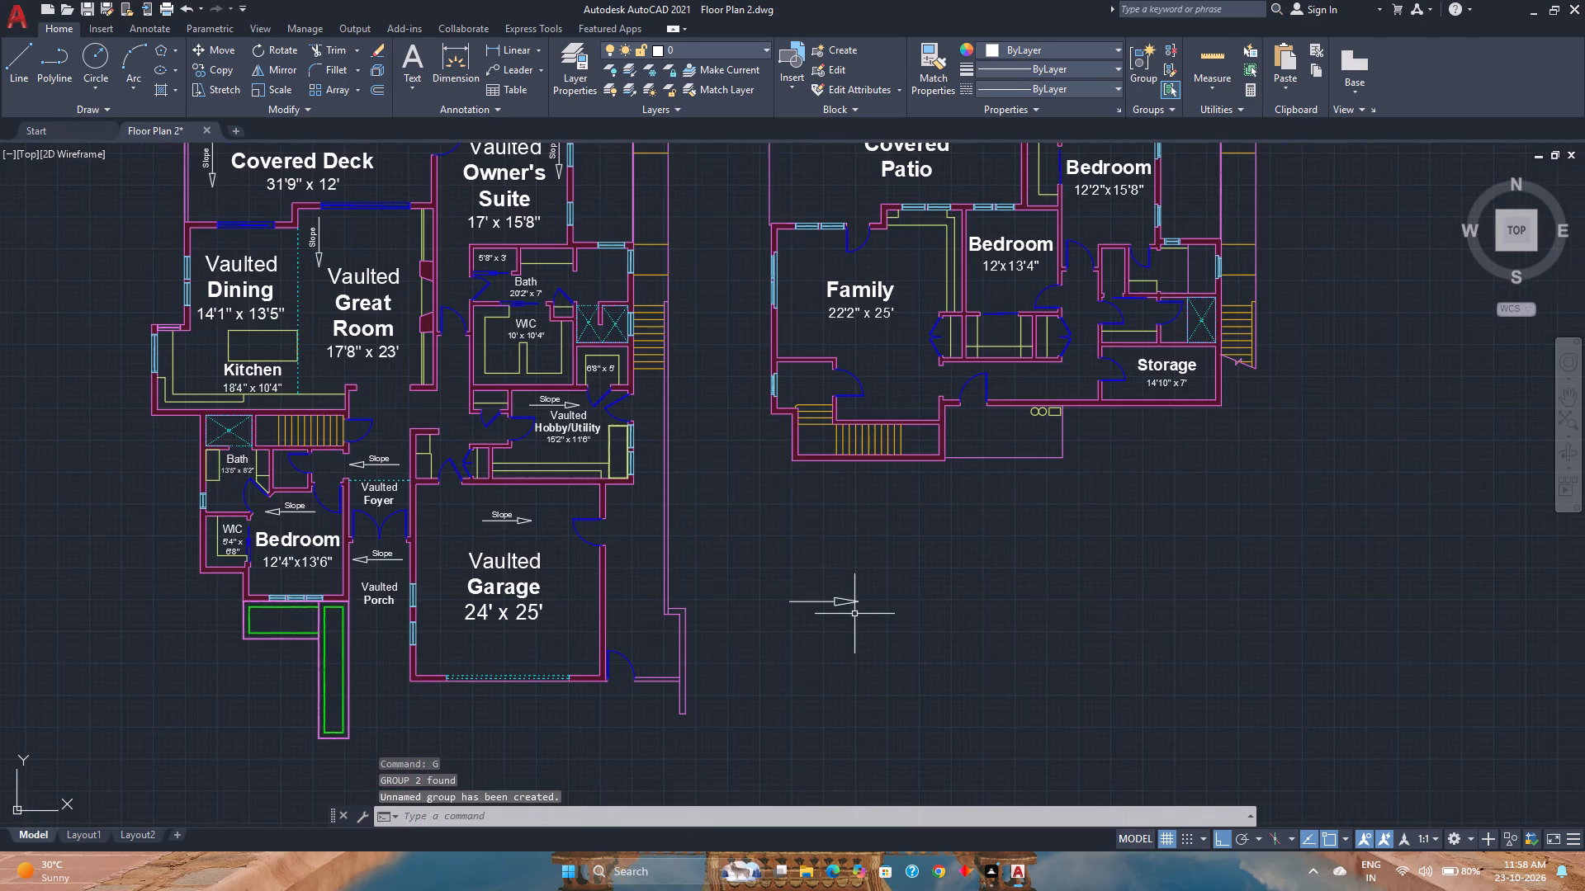
{"action": "left_click", "coordinate": [856, 614]}
{"action": "left_click", "coordinate": [826, 581]}
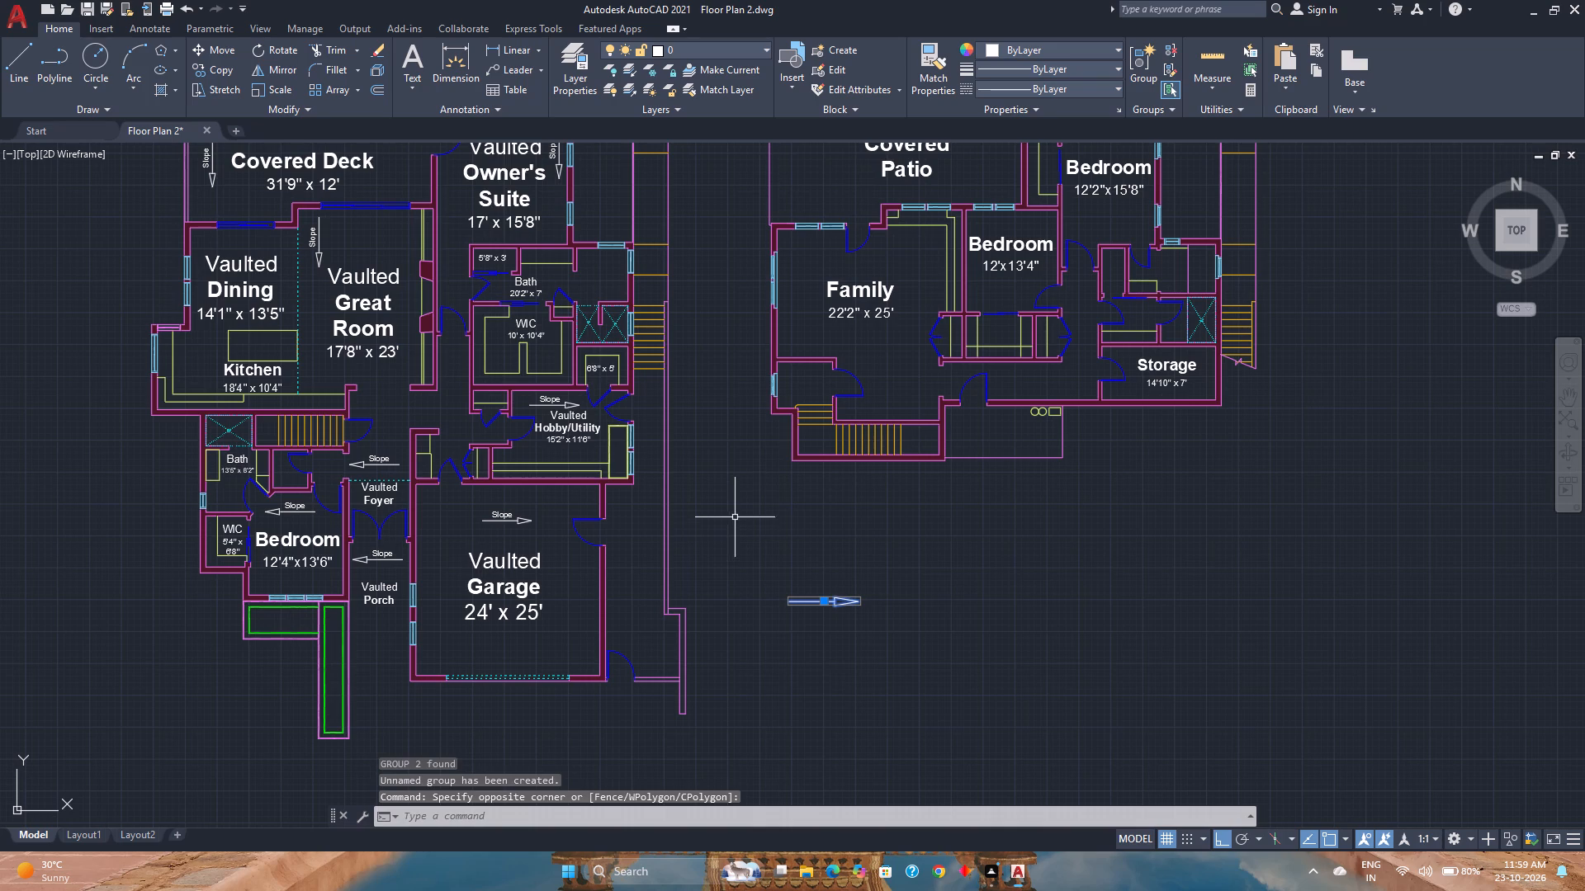
{"action": "key", "text": "Escape"}
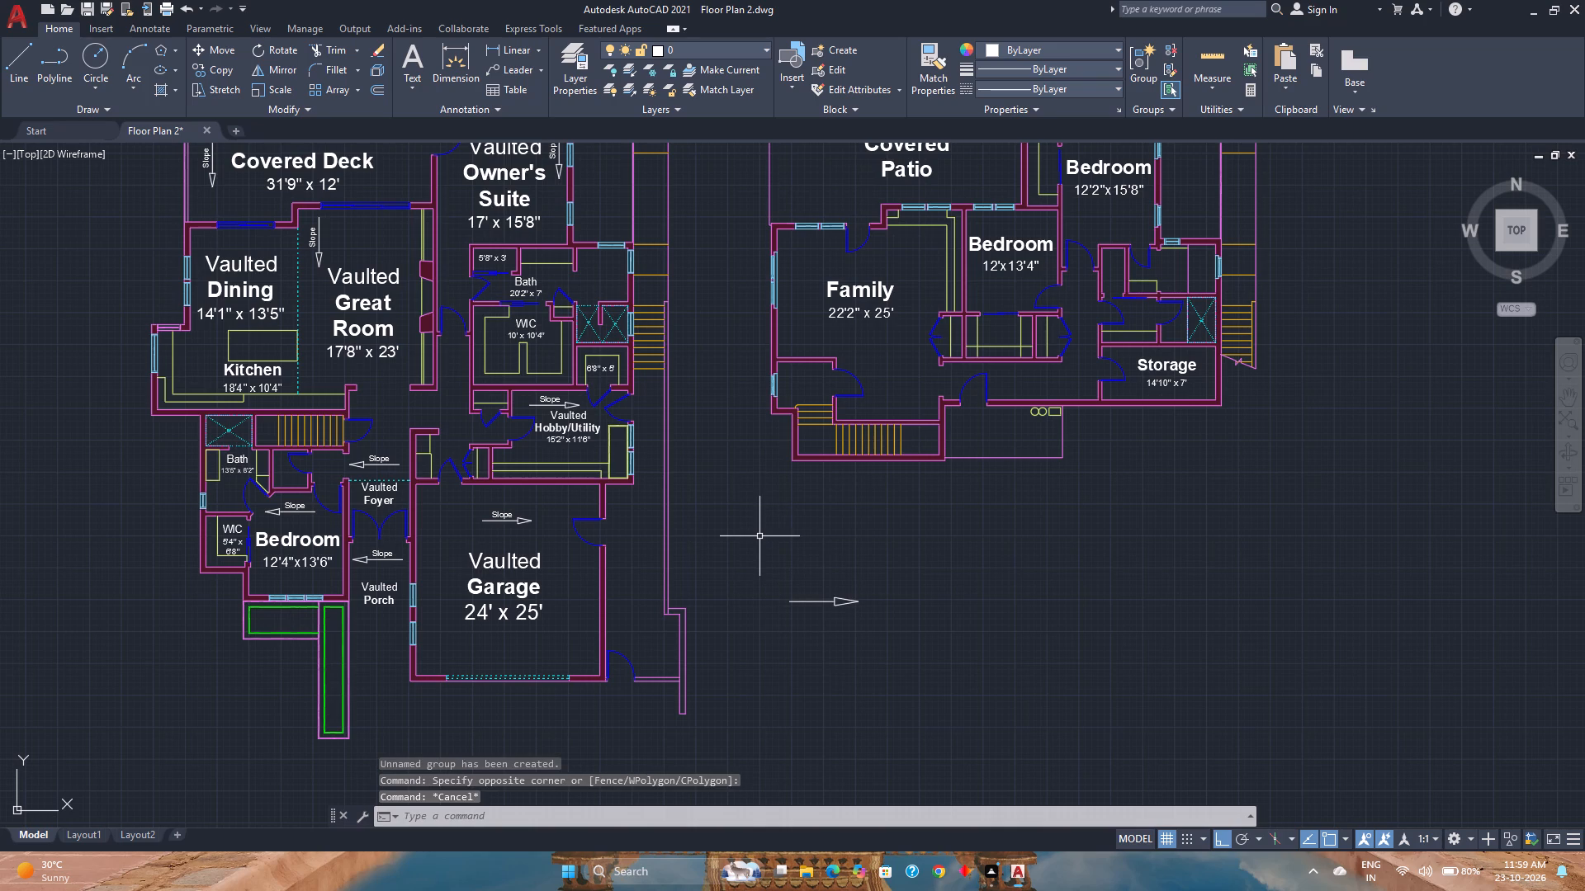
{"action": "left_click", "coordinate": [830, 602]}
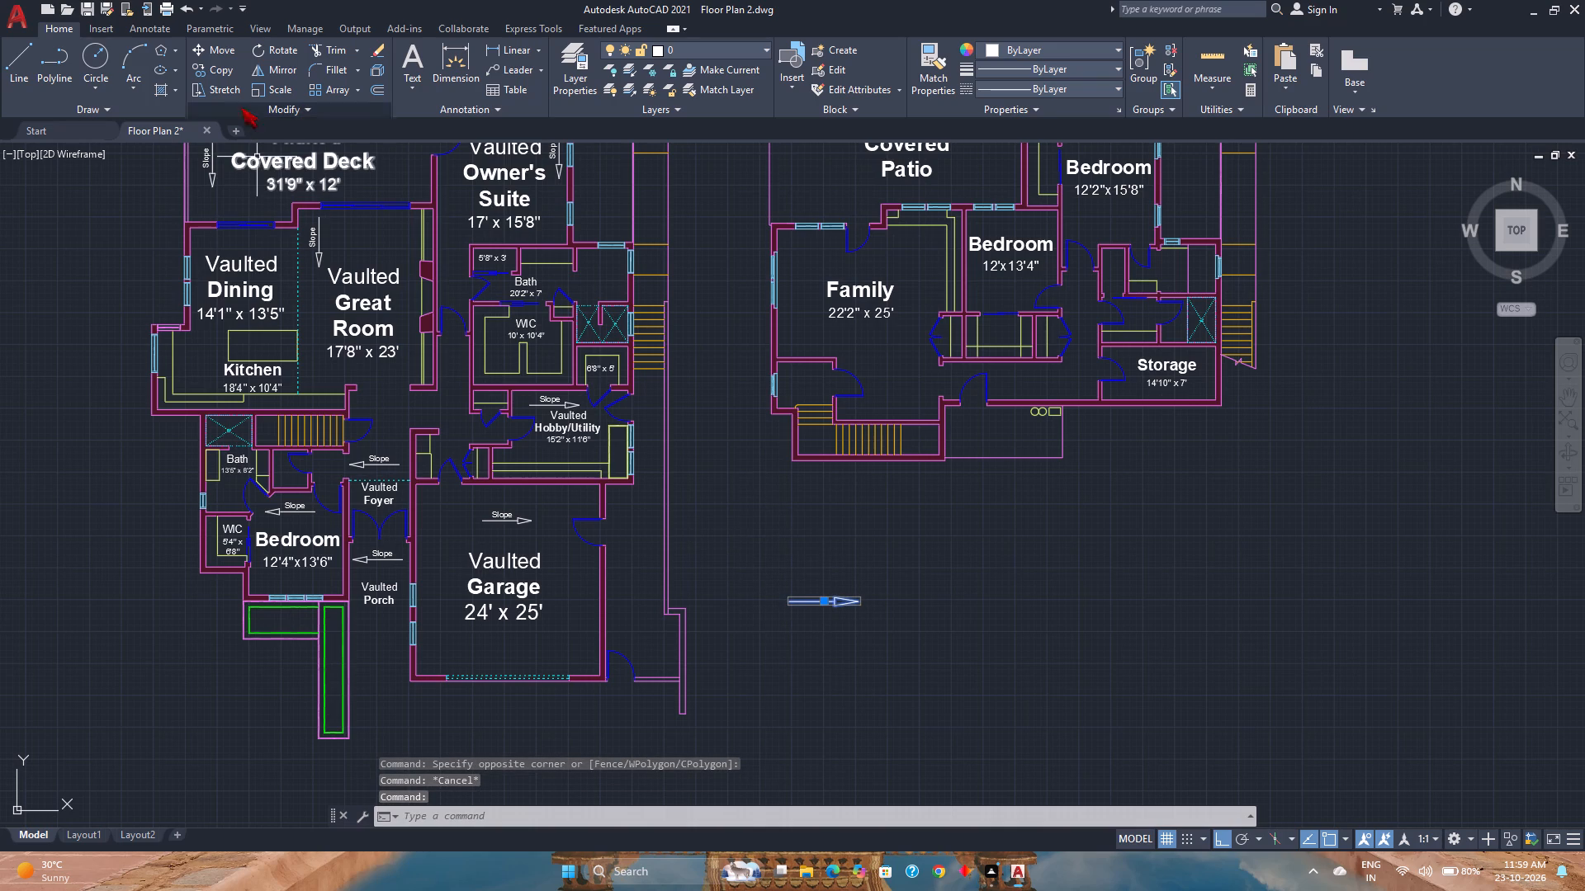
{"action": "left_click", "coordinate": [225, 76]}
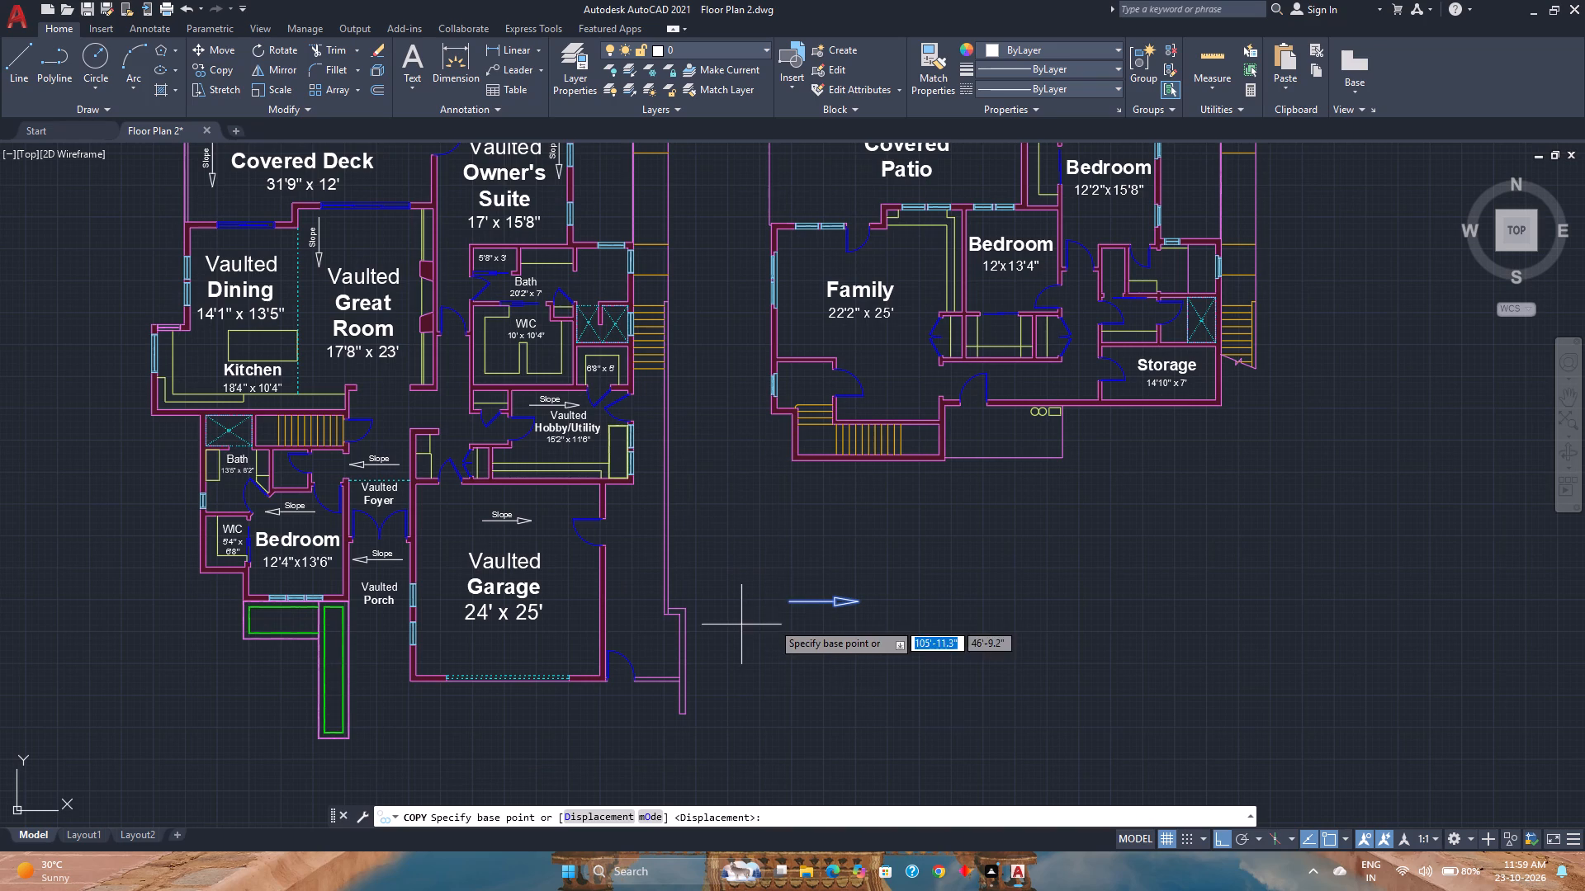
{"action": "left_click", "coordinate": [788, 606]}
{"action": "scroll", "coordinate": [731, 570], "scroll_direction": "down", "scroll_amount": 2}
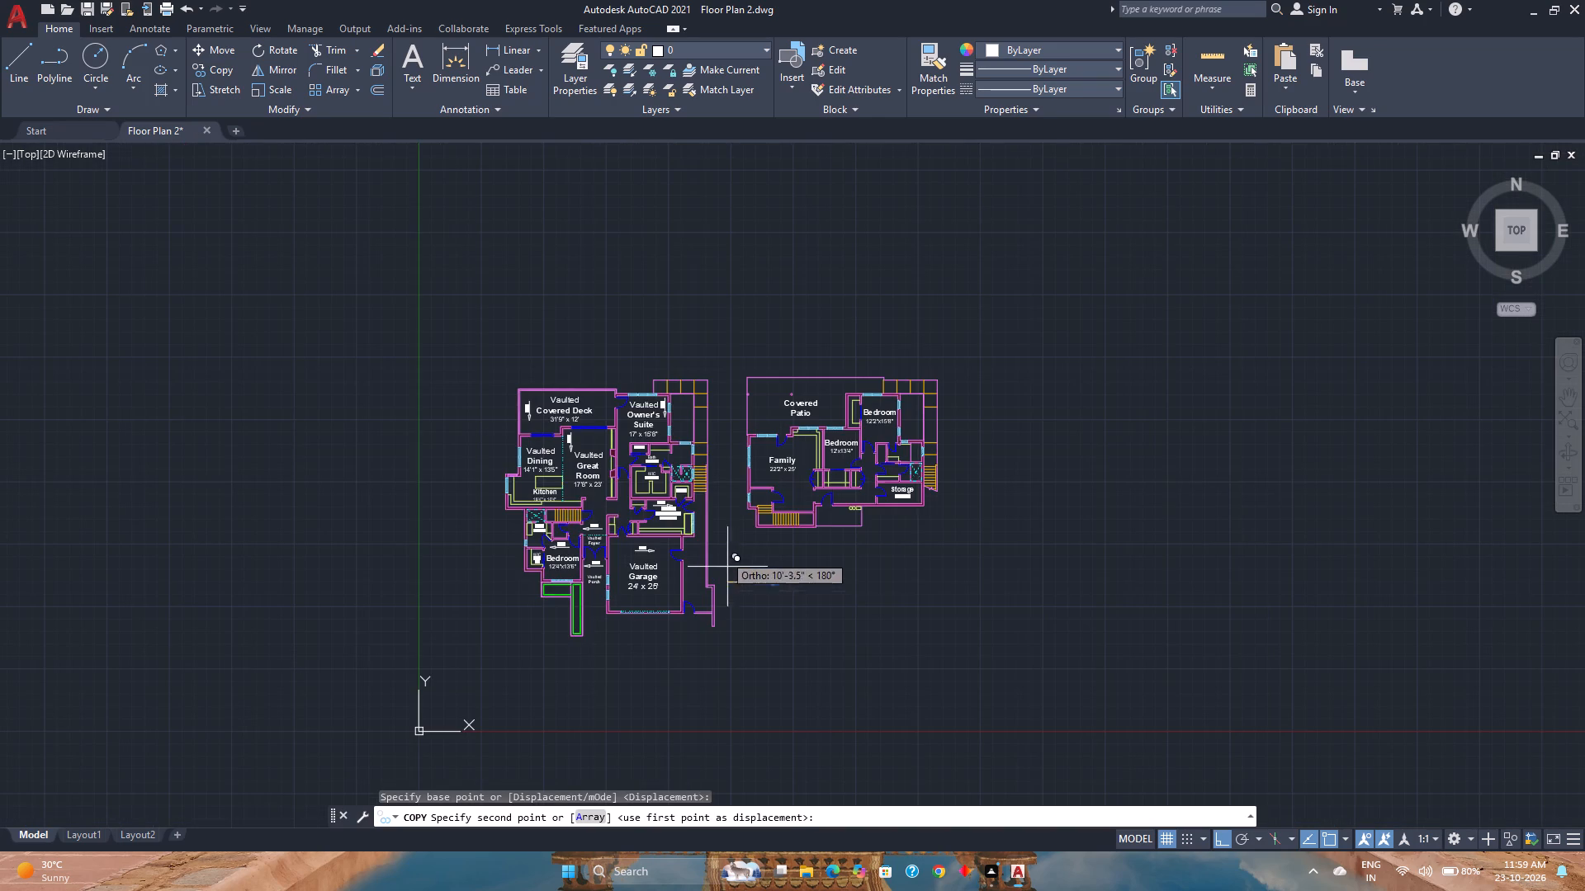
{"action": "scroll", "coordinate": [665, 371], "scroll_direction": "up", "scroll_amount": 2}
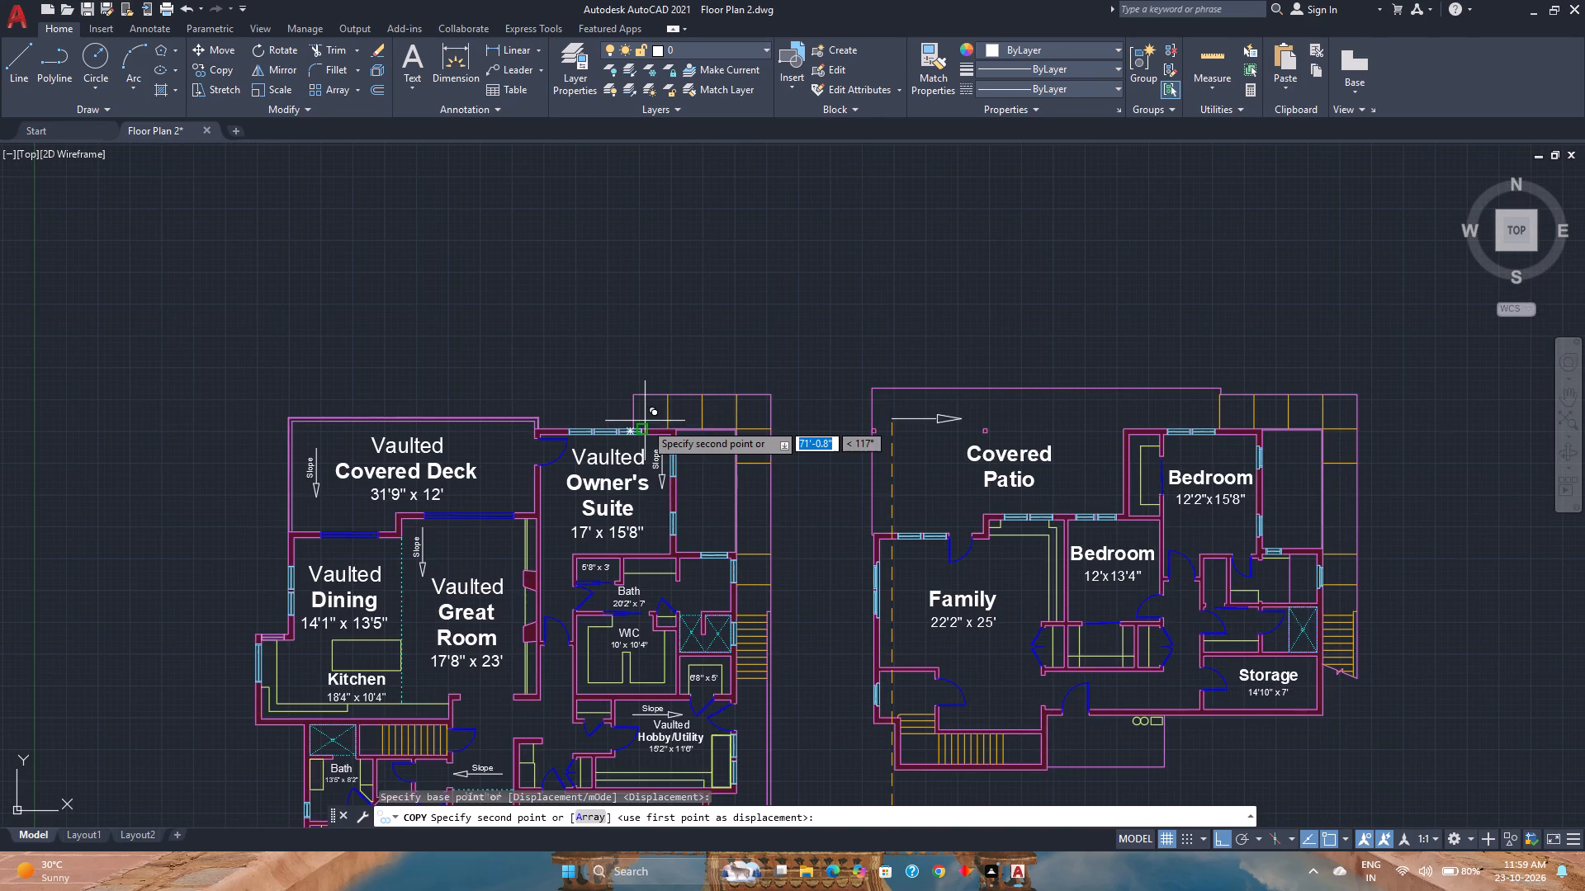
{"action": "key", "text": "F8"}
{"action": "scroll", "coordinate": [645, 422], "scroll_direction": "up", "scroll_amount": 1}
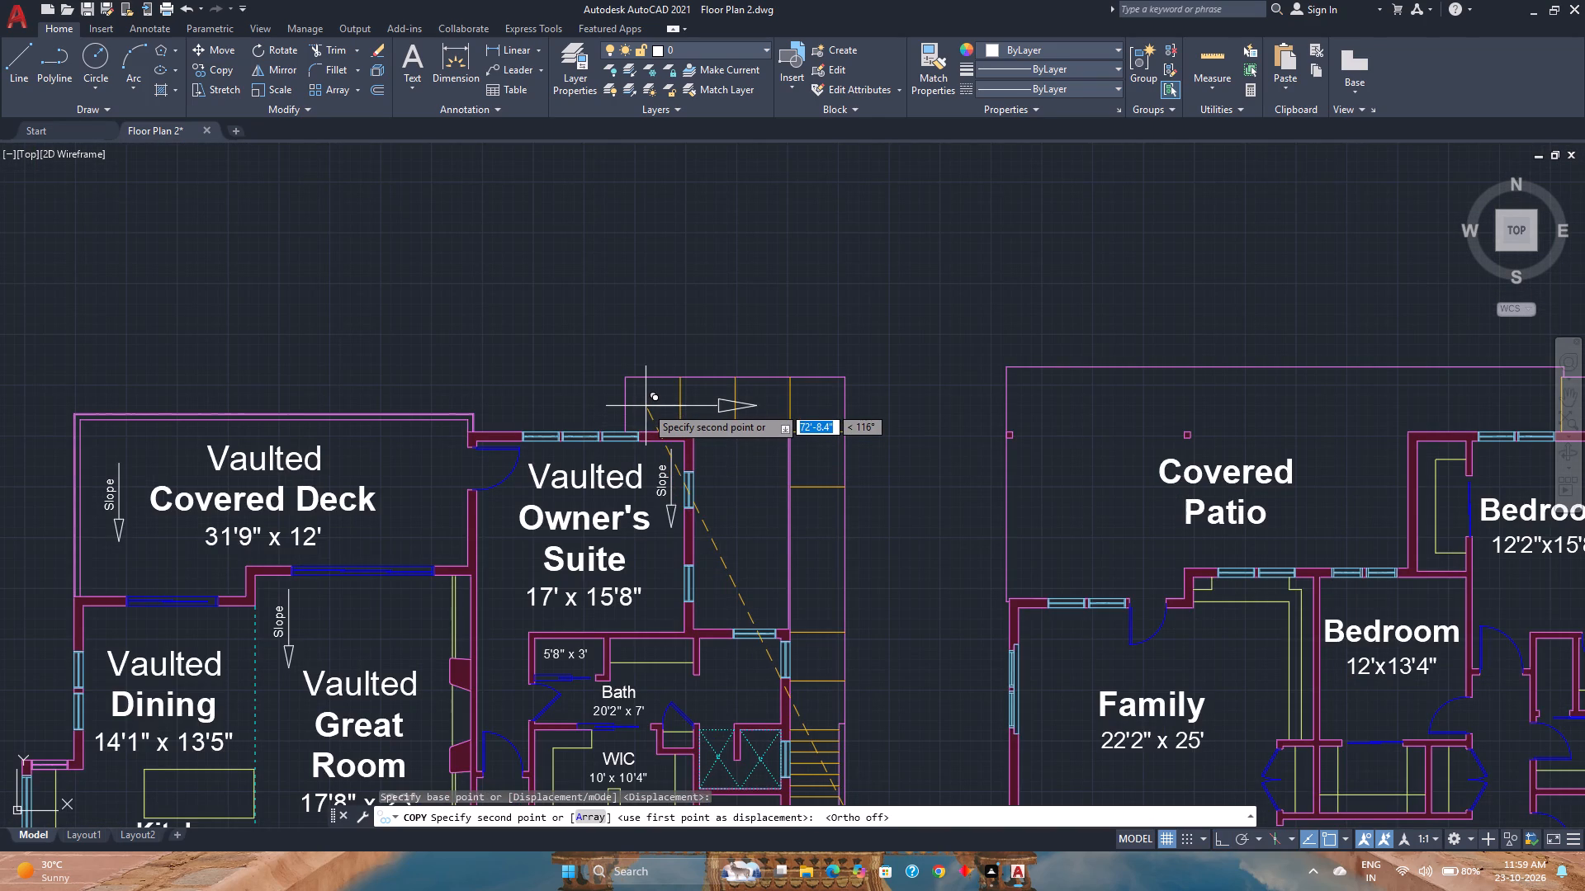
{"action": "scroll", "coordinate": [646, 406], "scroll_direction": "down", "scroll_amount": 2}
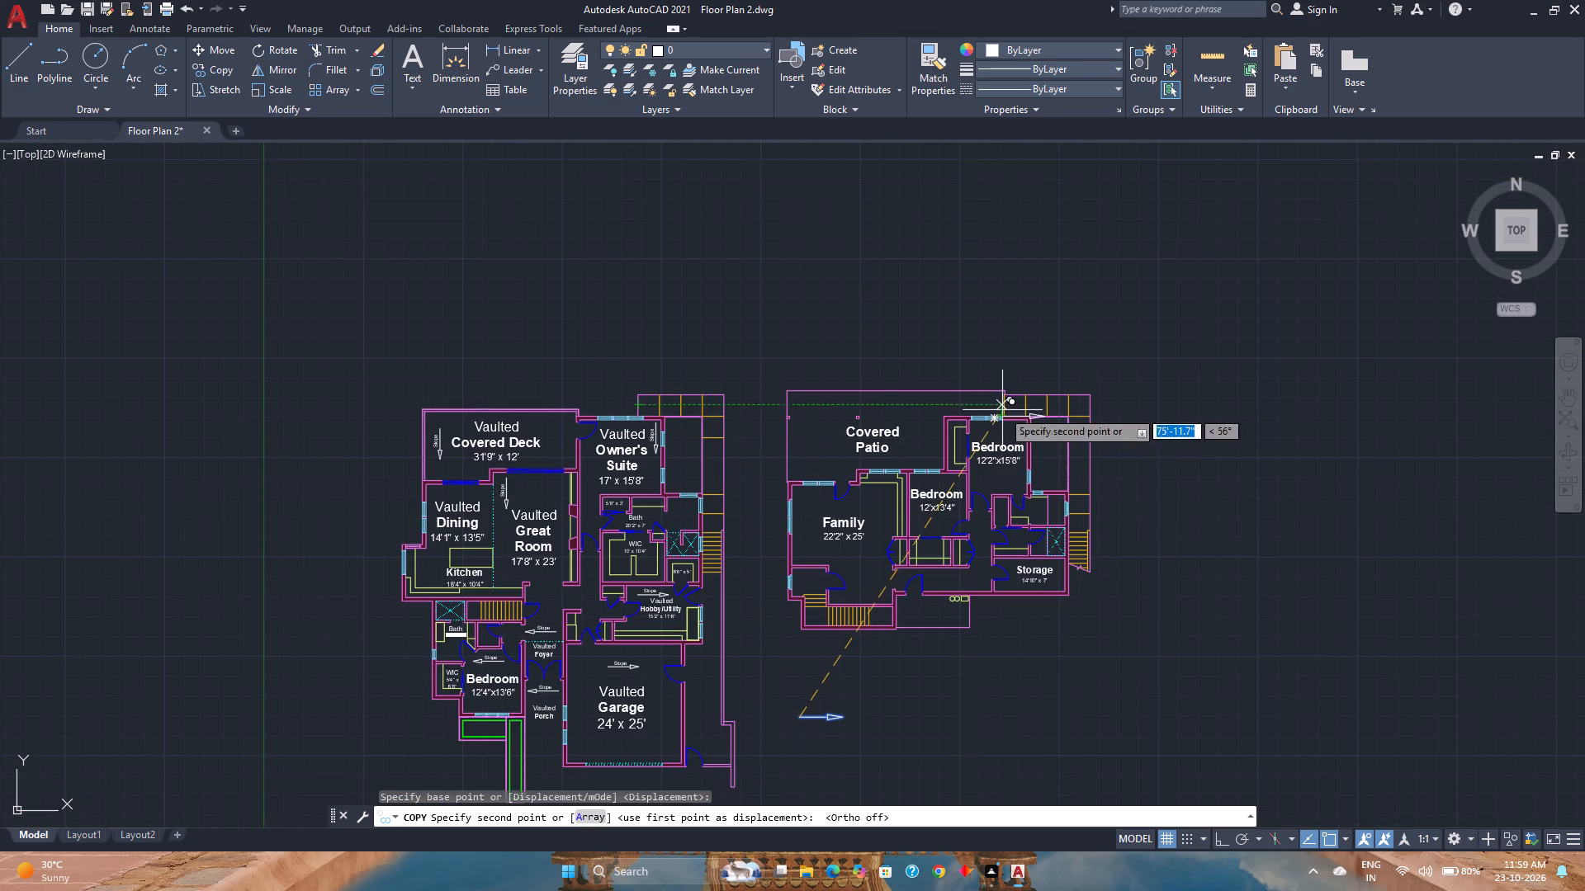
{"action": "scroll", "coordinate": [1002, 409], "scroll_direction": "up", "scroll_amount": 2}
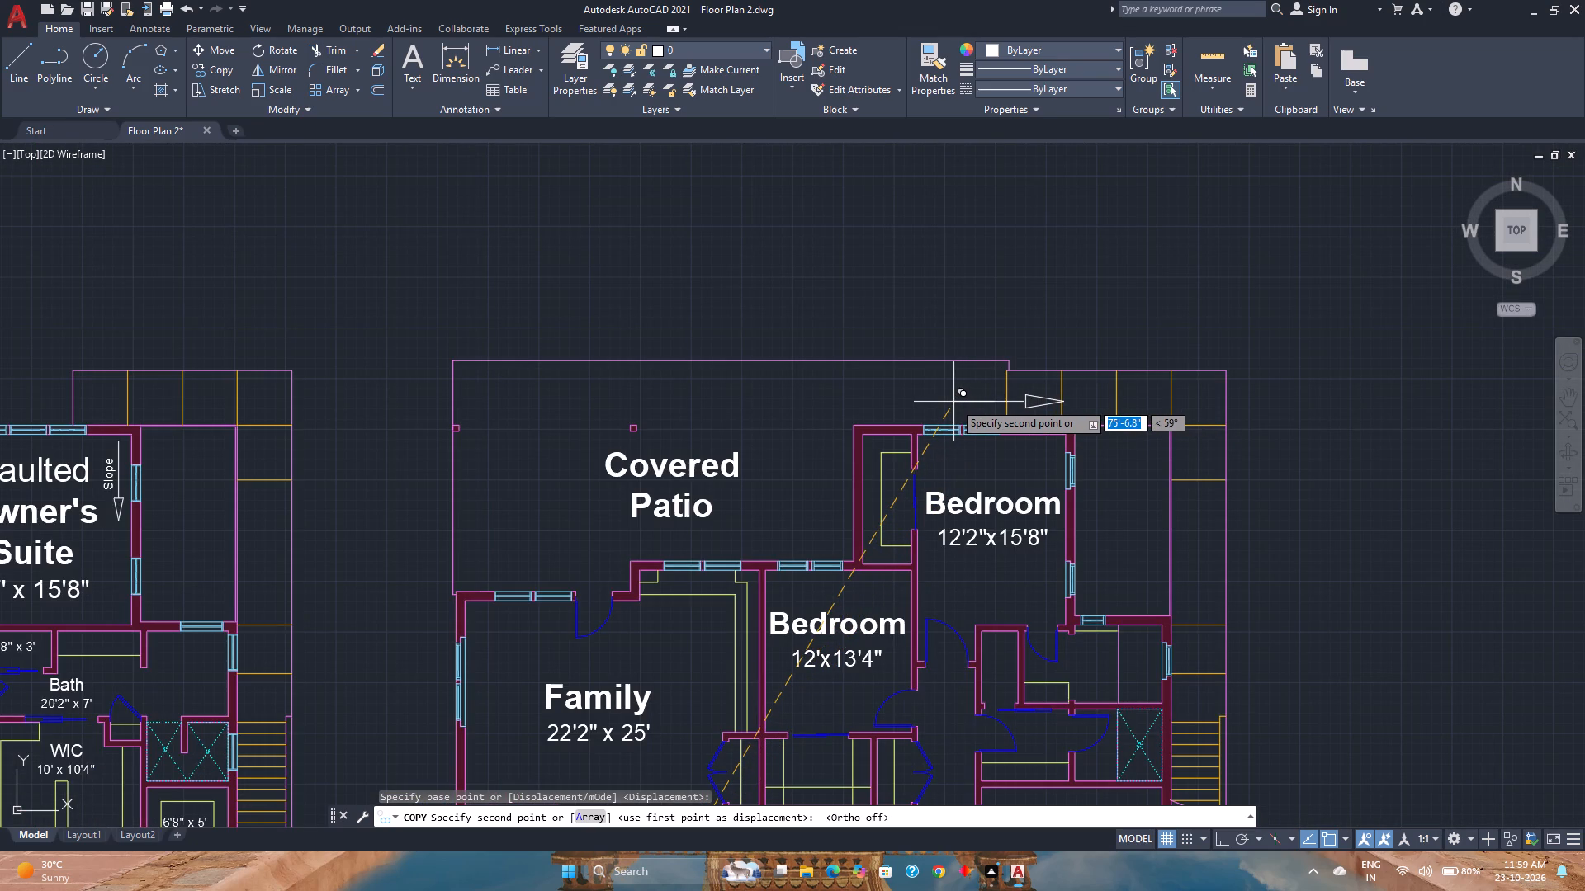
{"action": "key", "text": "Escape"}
Ungroup the loose arrow symbol lying south of the Family room plan.
{"action": "scroll", "coordinate": [953, 402], "scroll_direction": "down", "scroll_amount": 5}
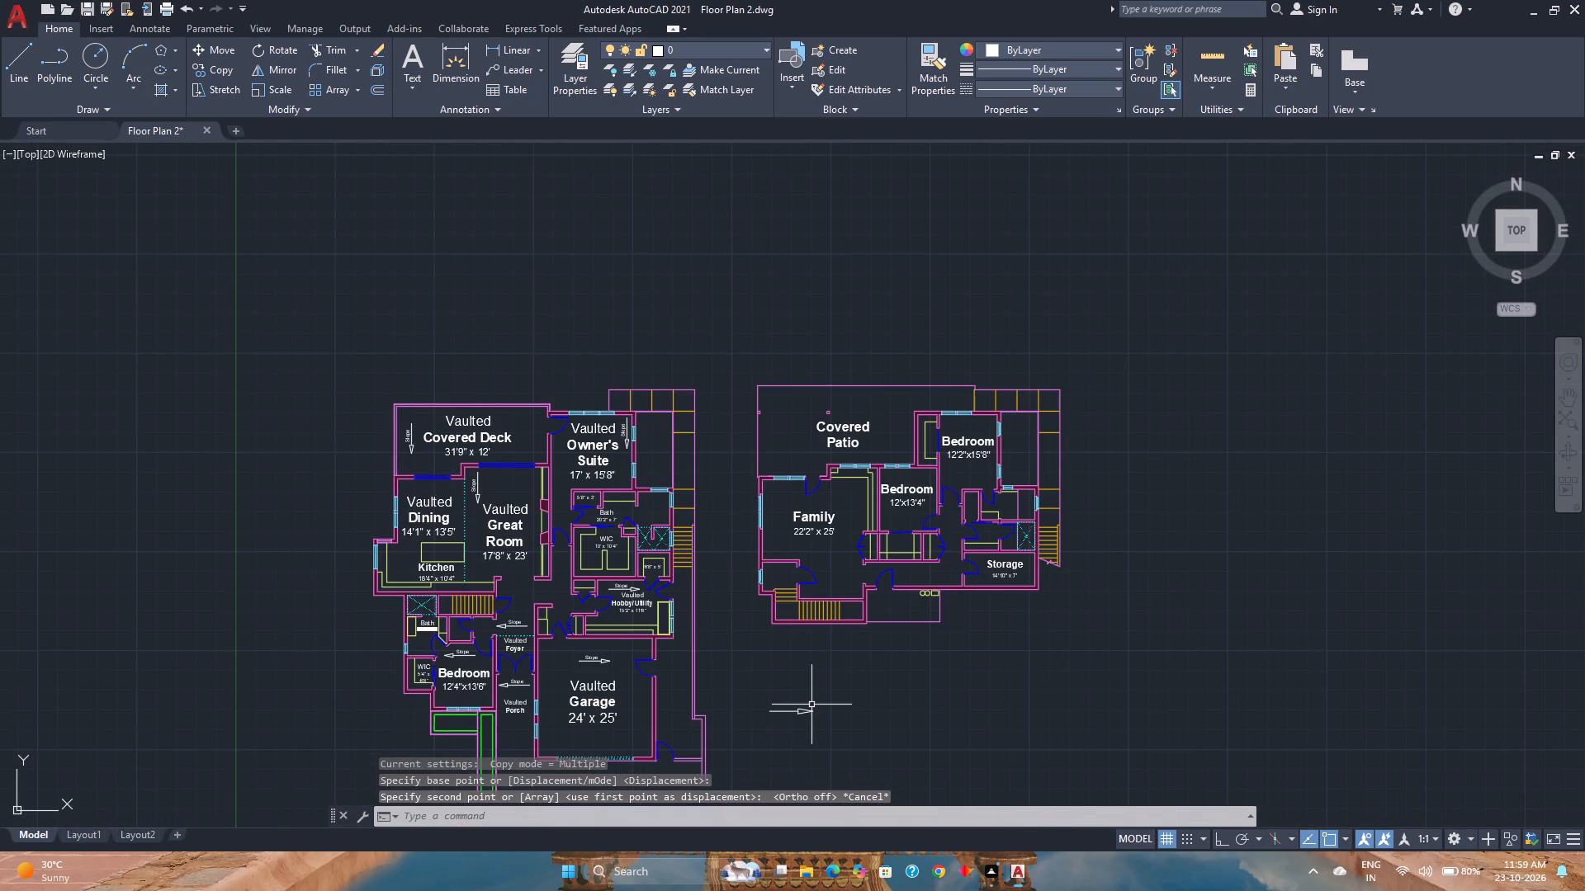
{"action": "left_click", "coordinate": [807, 713]}
{"action": "scroll", "coordinate": [807, 713], "scroll_direction": "up", "scroll_amount": 7}
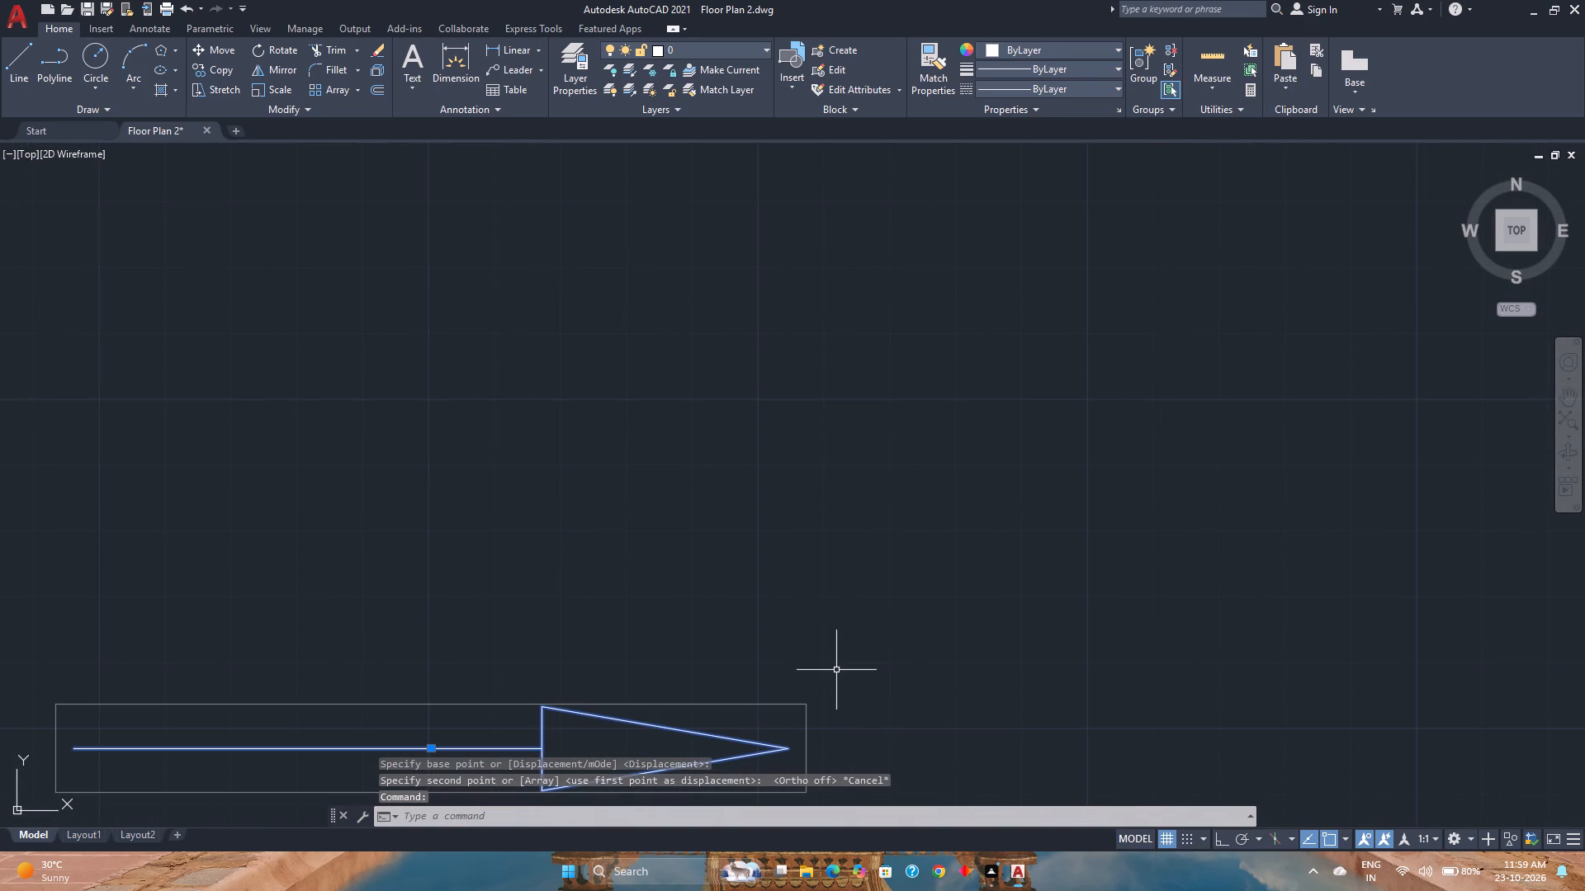
{"action": "type", "text": "un"}
{"action": "key", "text": "g"}
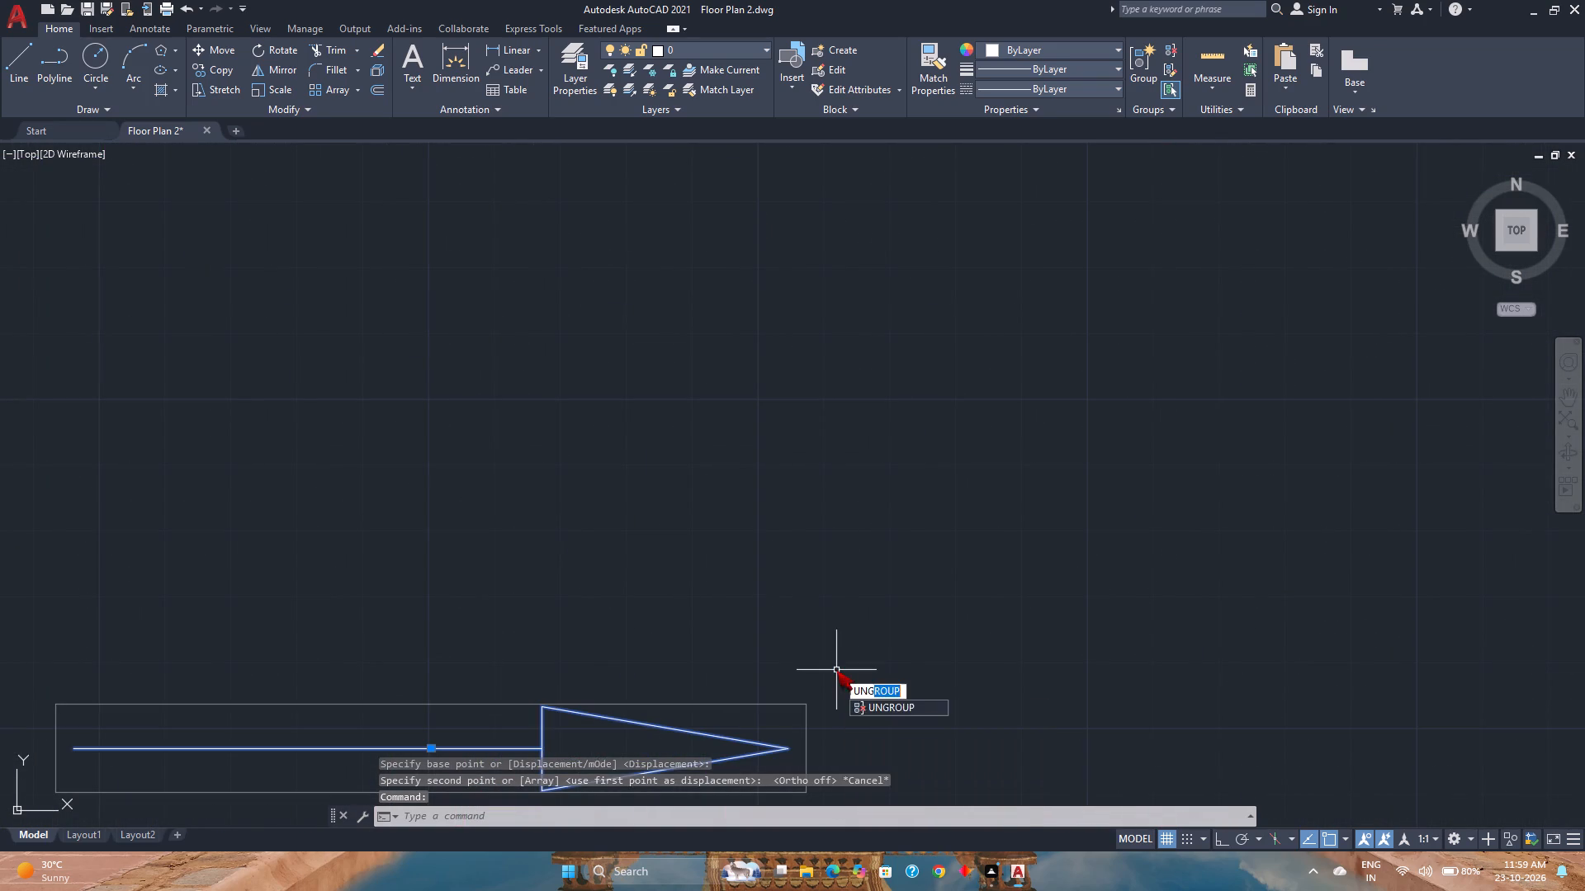
{"action": "key", "text": "Return"}
Shorten the arrowhead by stretching its tip back along the shaft's axis to near the triangle's geometric center.
{"action": "scroll", "coordinate": [836, 670], "scroll_direction": "down", "scroll_amount": 2}
{"action": "middle_click_drag", "start_coordinate": [836, 670], "coordinate": [853, 606]}
{"action": "middle_click", "coordinate": [853, 606]}
{"action": "scroll", "coordinate": [719, 665], "scroll_direction": "up", "scroll_amount": 3}
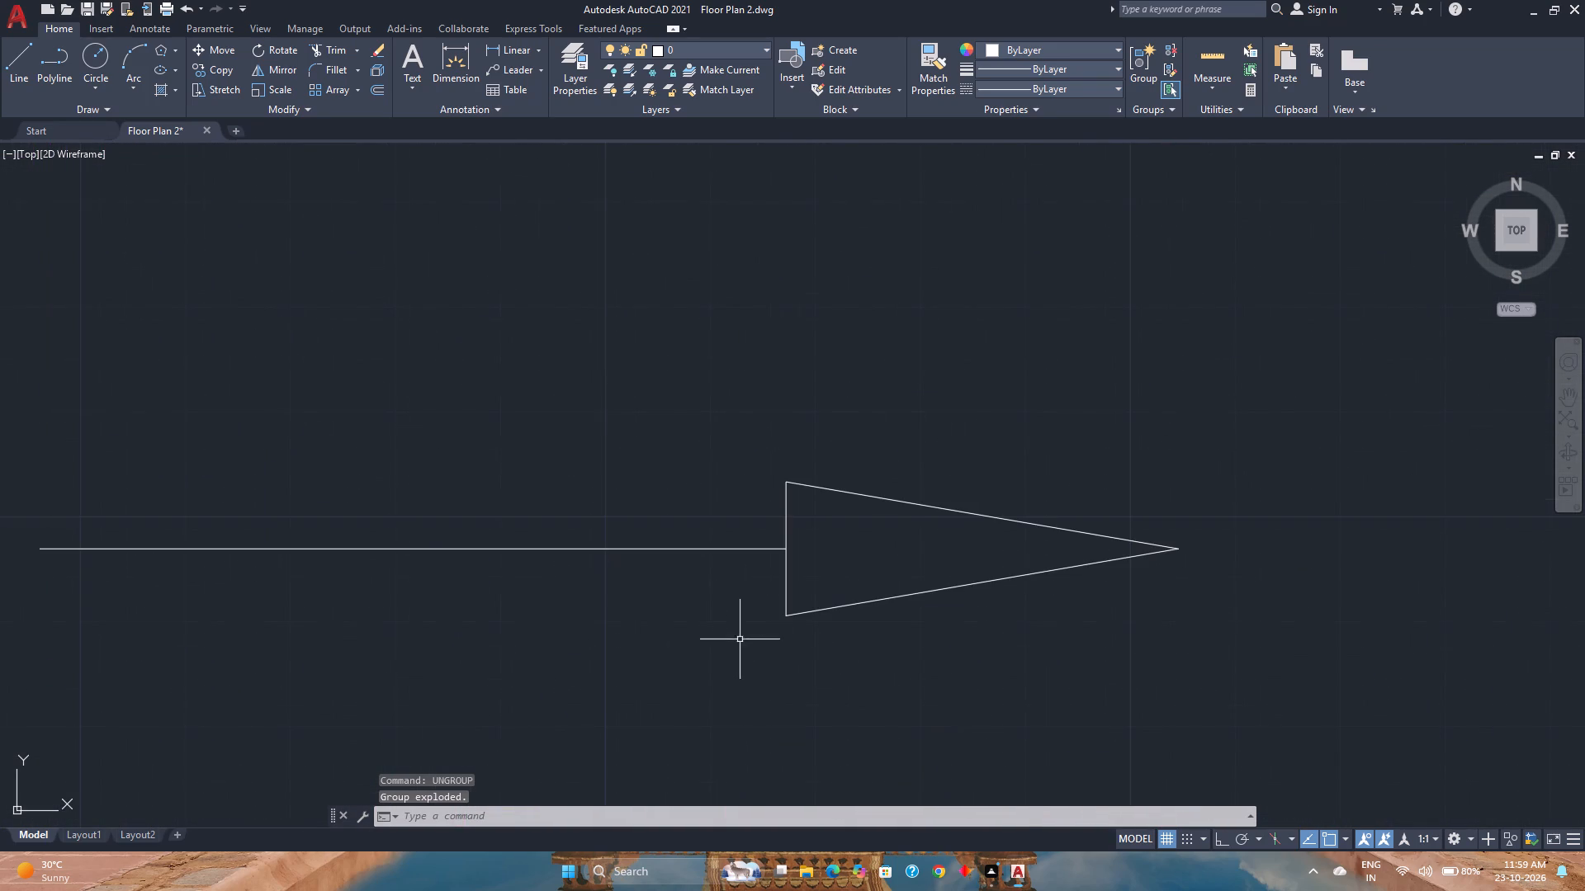
{"action": "left_click", "coordinate": [788, 574]}
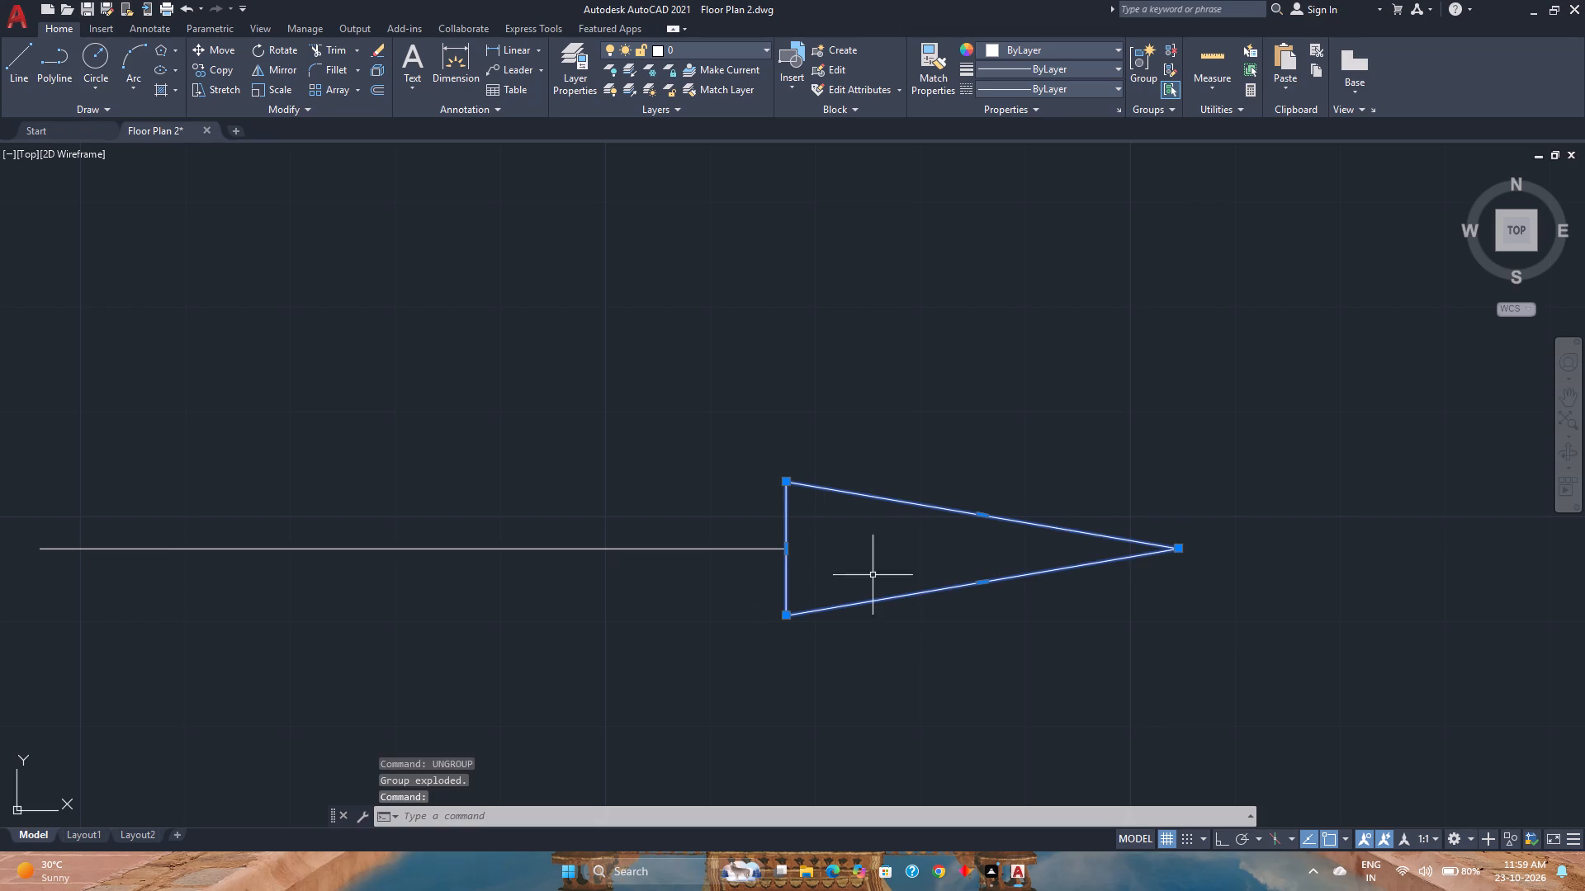
{"action": "left_click", "coordinate": [1182, 547]}
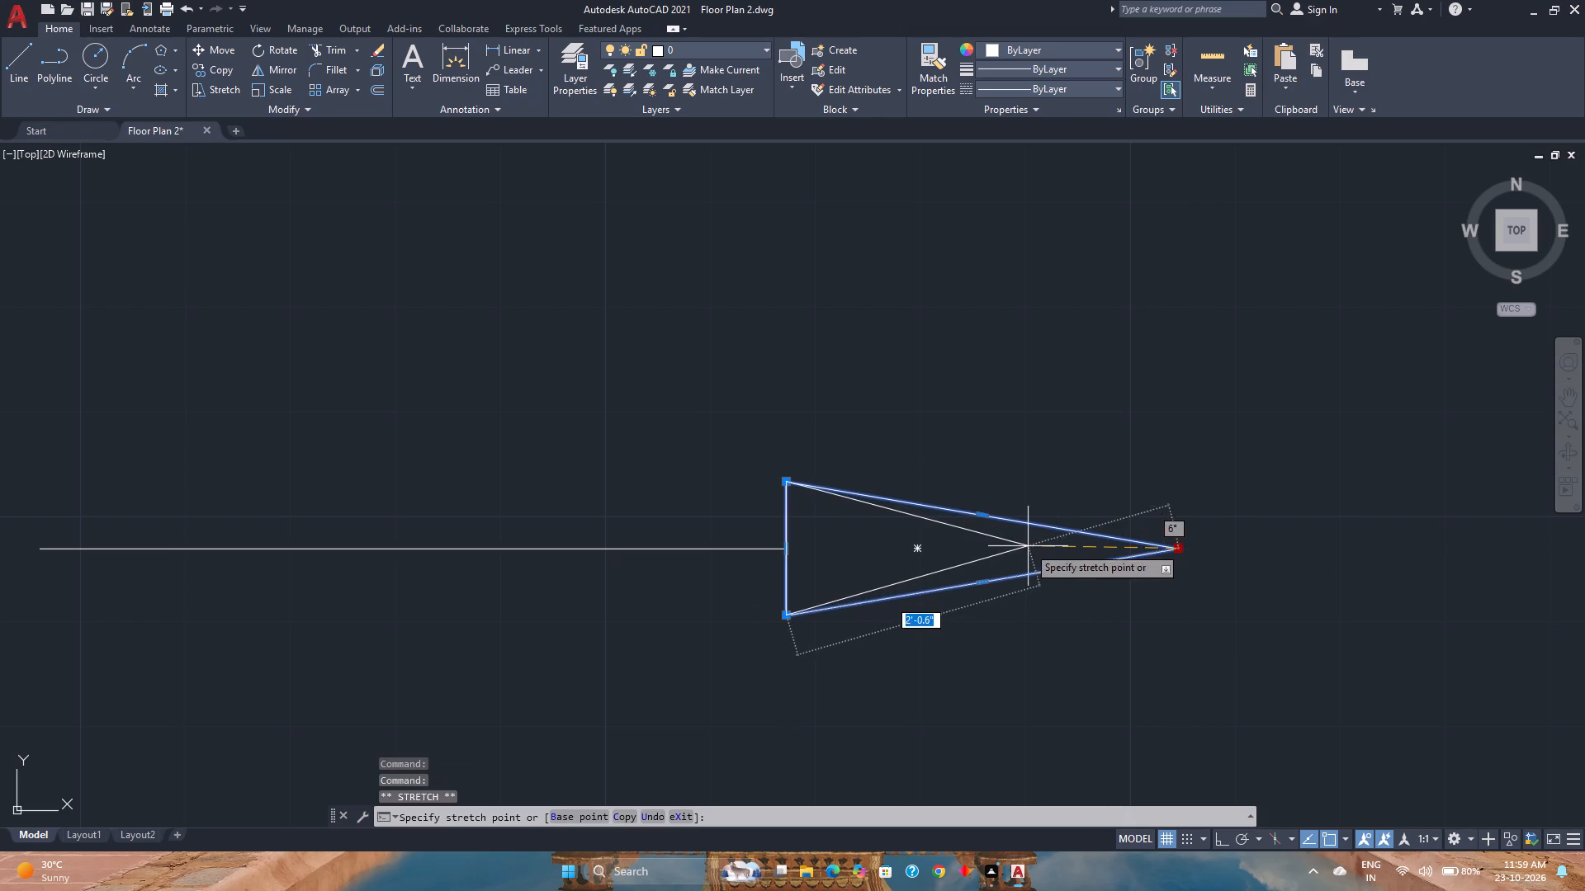
{"action": "left_click", "coordinate": [908, 543]}
{"action": "key", "text": "Escape"}
Group the arrow's shaft and shortened arrowhead again.
{"action": "scroll", "coordinate": [812, 578], "scroll_direction": "down", "scroll_amount": 3}
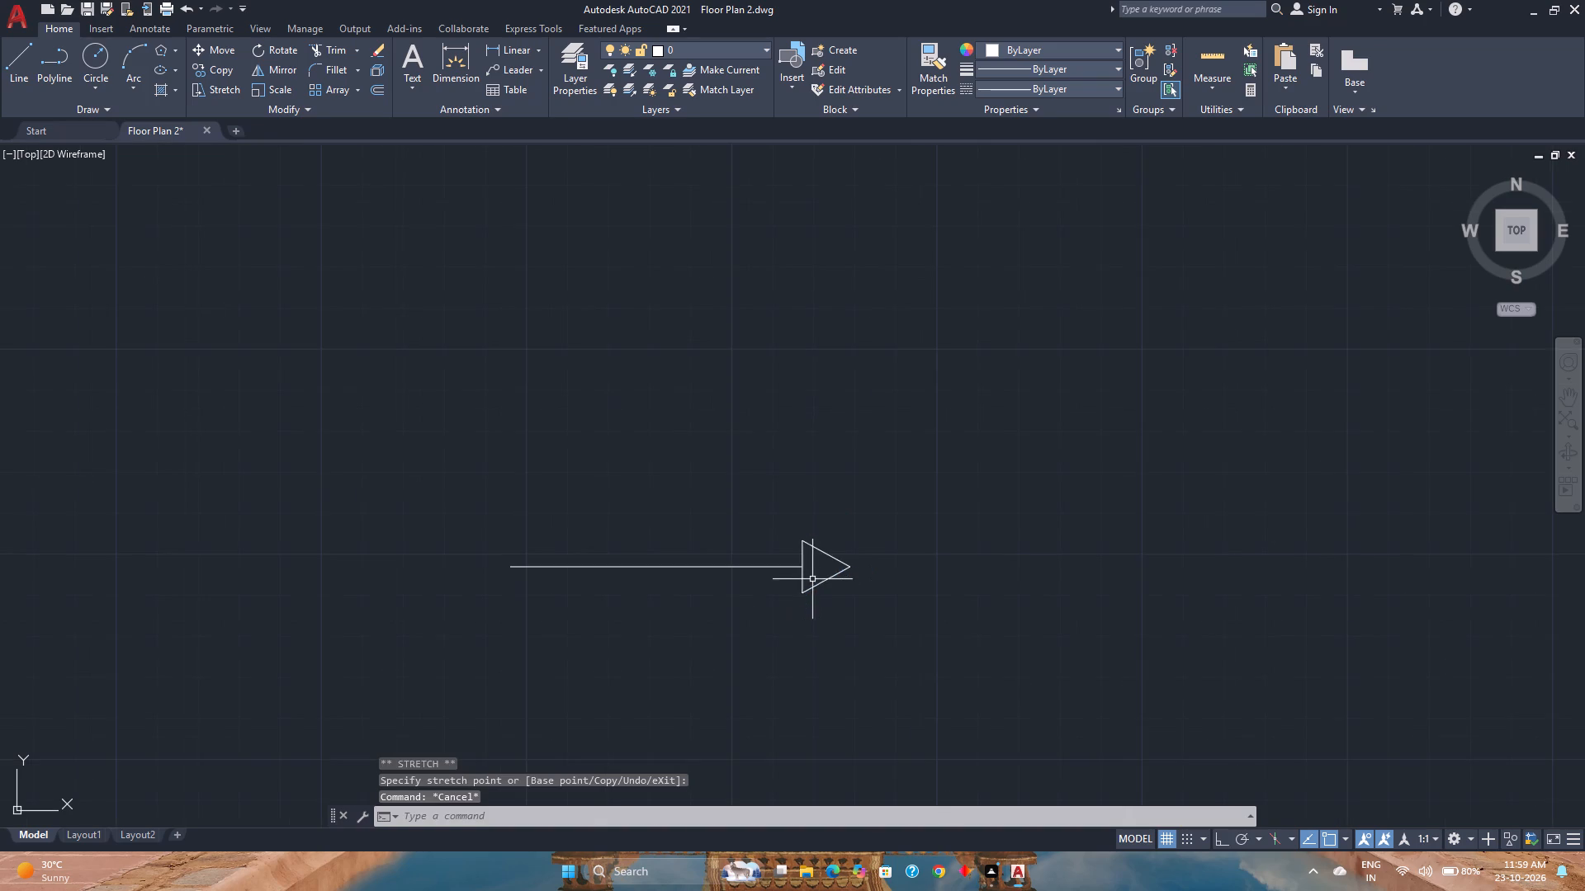
{"action": "scroll", "coordinate": [835, 609], "scroll_direction": "down", "scroll_amount": 5}
{"action": "left_click", "coordinate": [858, 635]}
{"action": "left_click", "coordinate": [816, 595]}
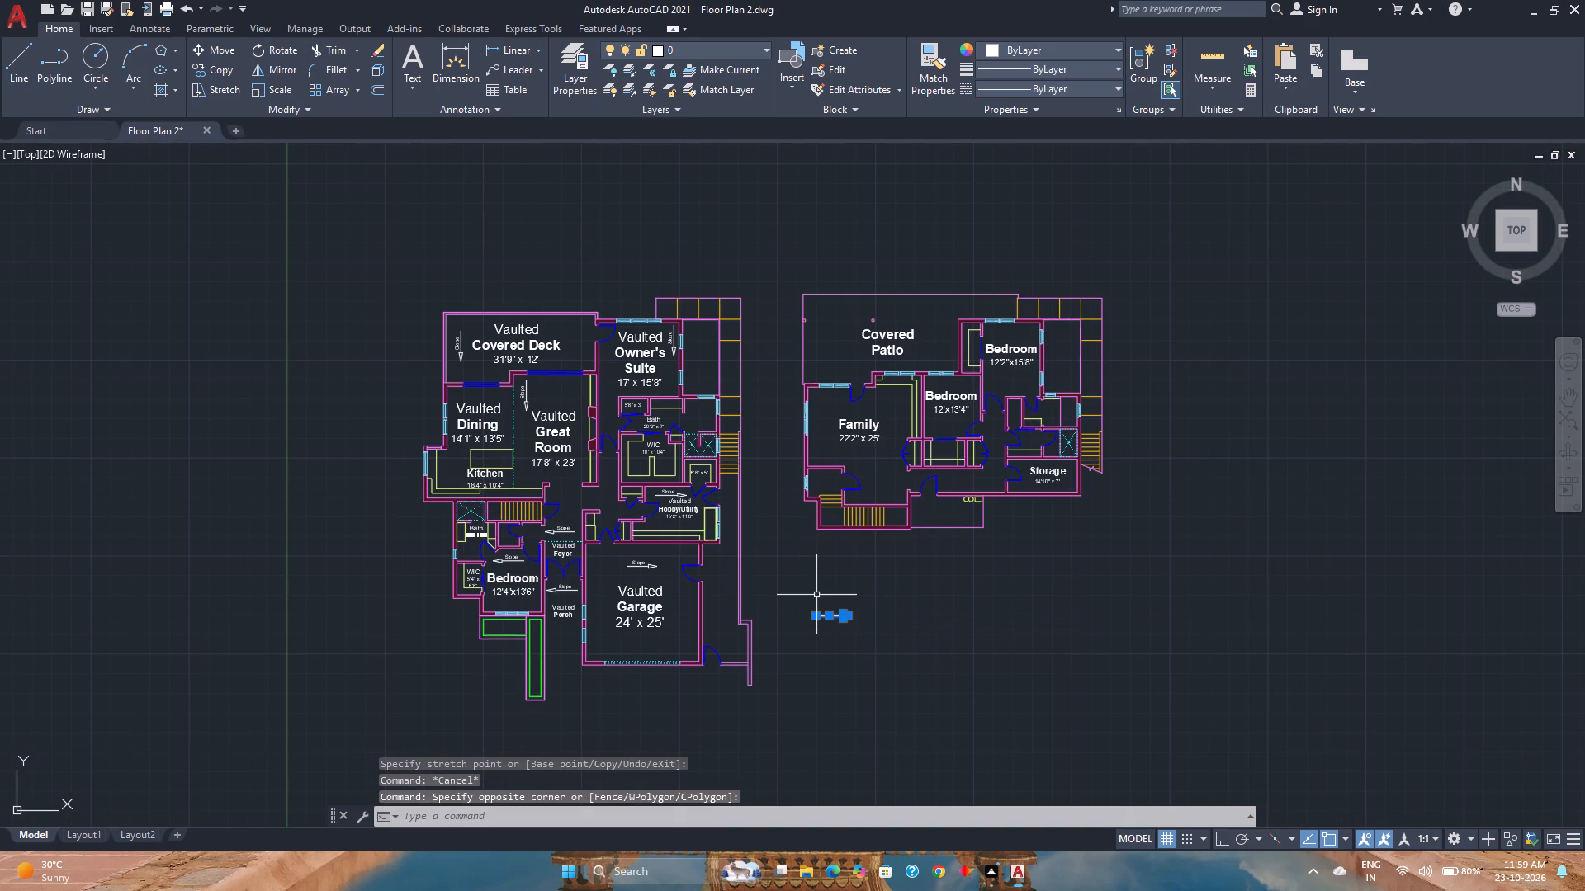
{"action": "key", "text": "g"}
{"action": "key", "text": "Return"}
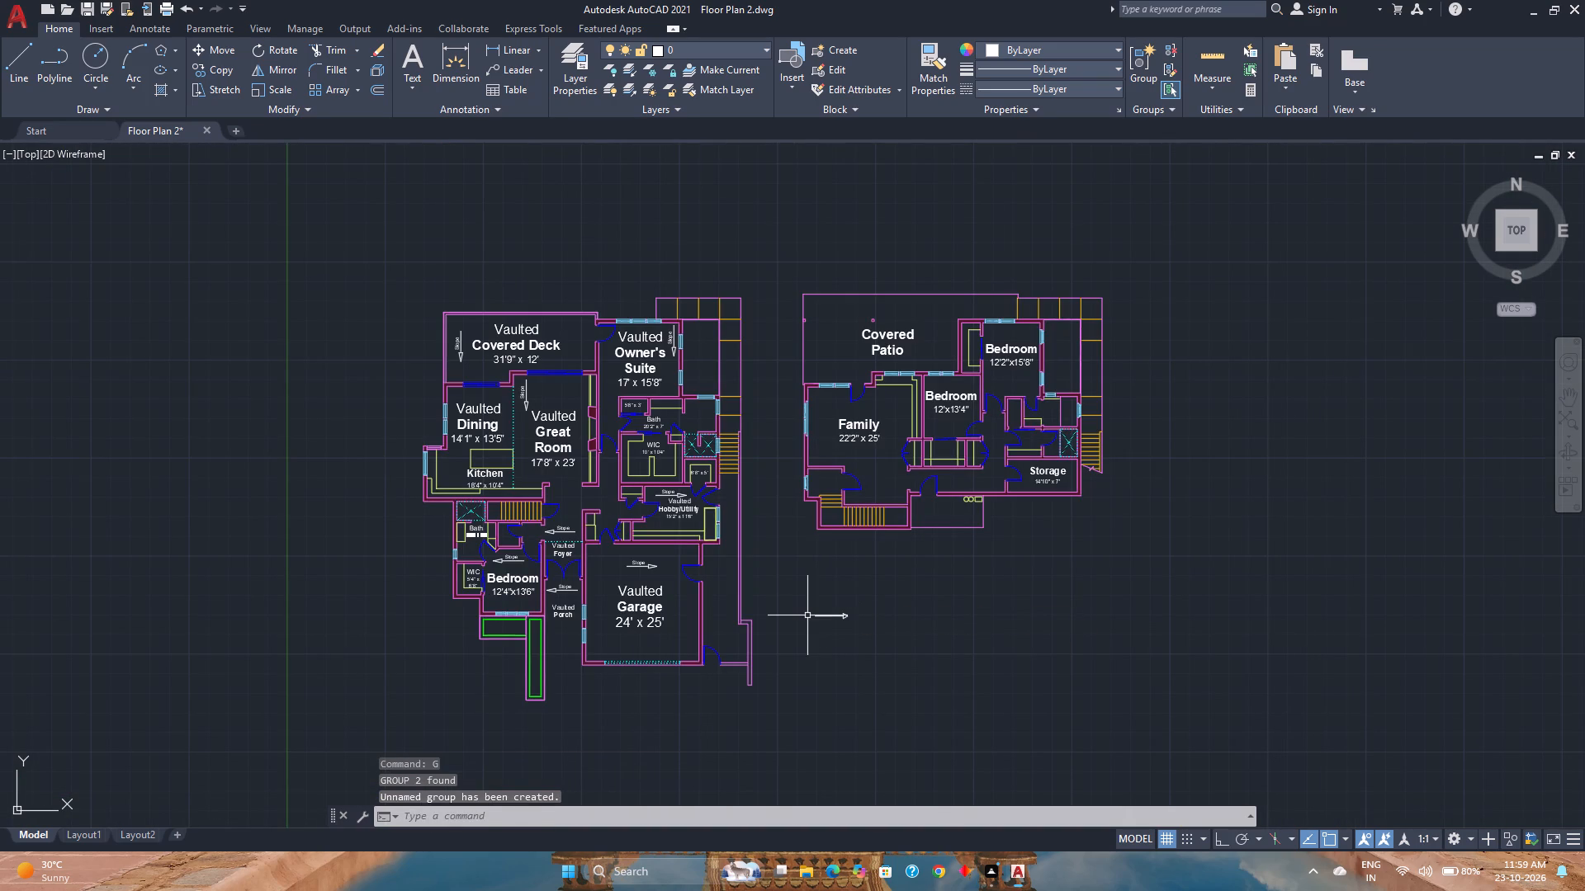
Copy the grouped arrow by its shaft's west end to the start of the exterior steps north of the 12'2"x15'8" Bedroom.
{"action": "left_click", "coordinate": [807, 615]}
{"action": "left_click", "coordinate": [840, 632]}
{"action": "left_click", "coordinate": [850, 625]}
{"action": "left_click", "coordinate": [828, 605]}
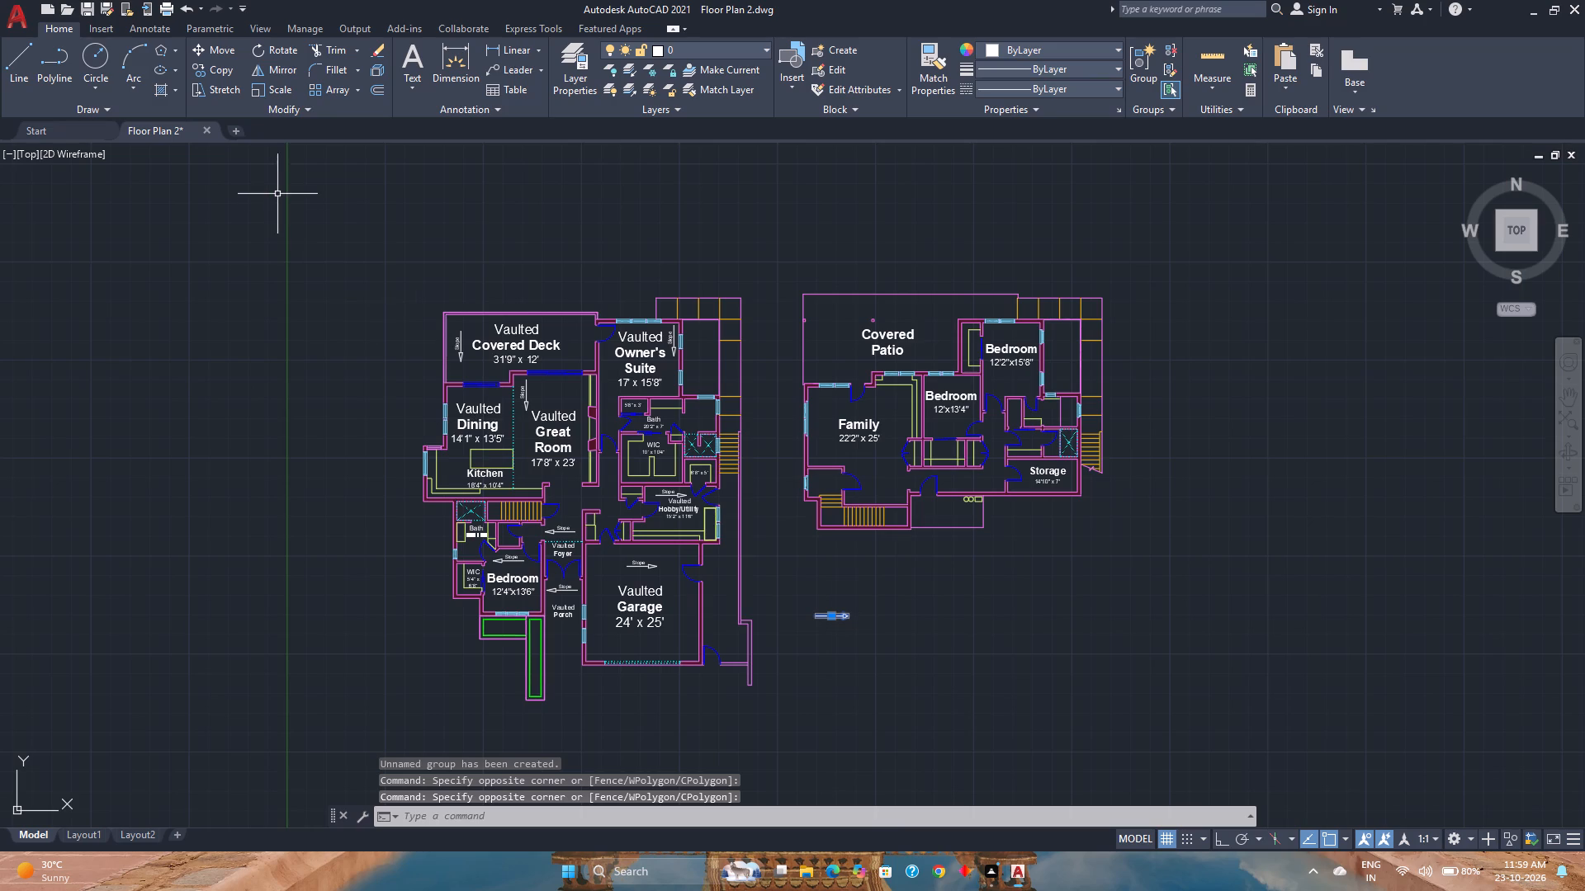
{"action": "left_click", "coordinate": [210, 73]}
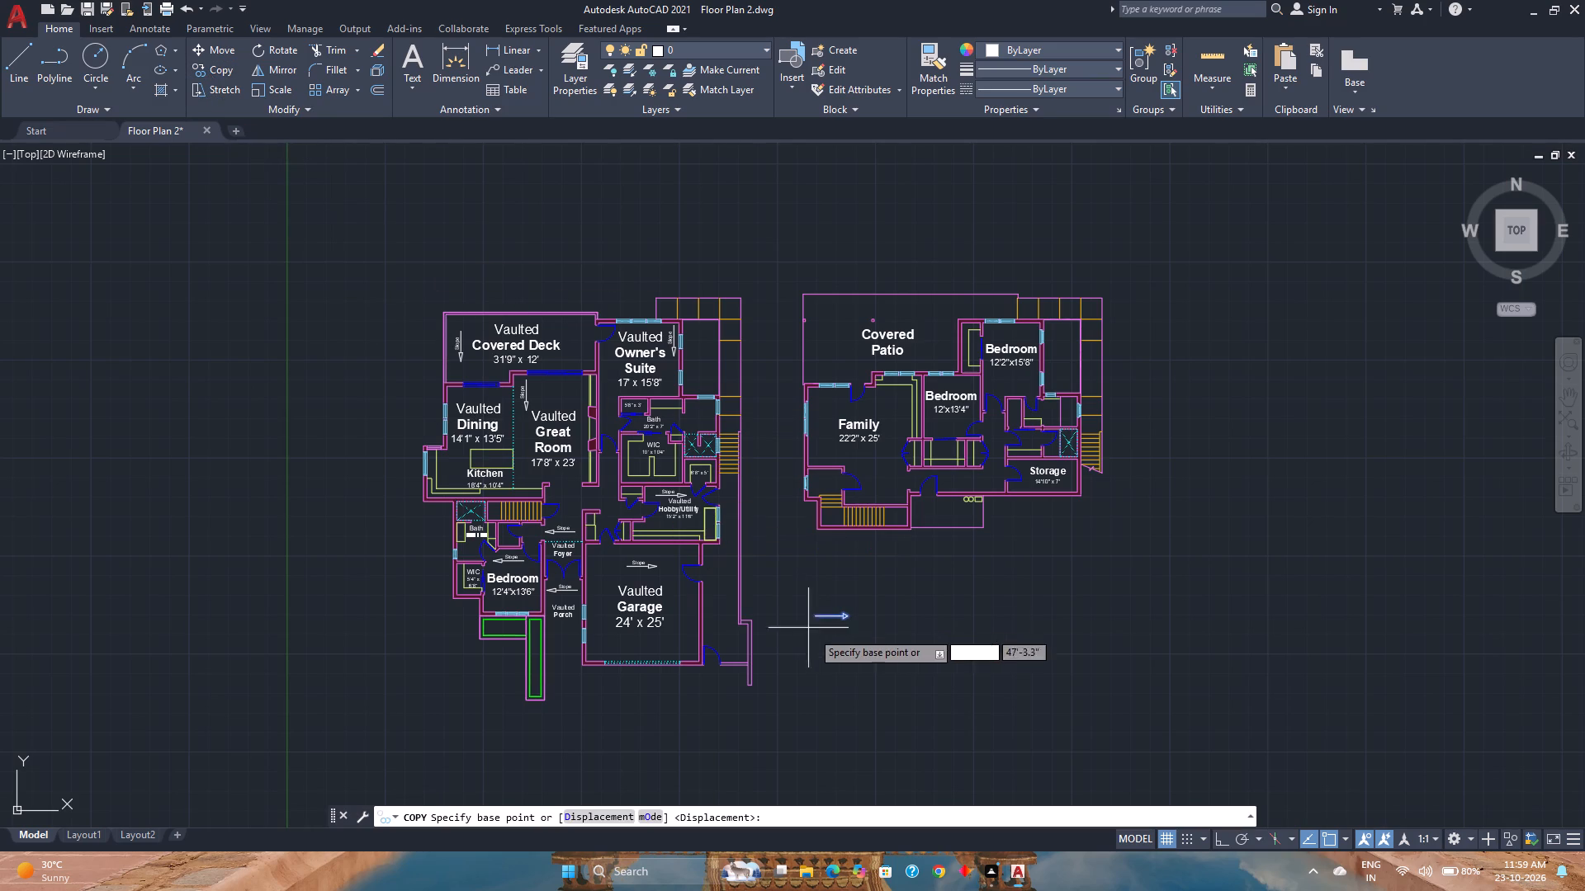
{"action": "scroll", "coordinate": [826, 648], "scroll_direction": "up", "scroll_amount": 4}
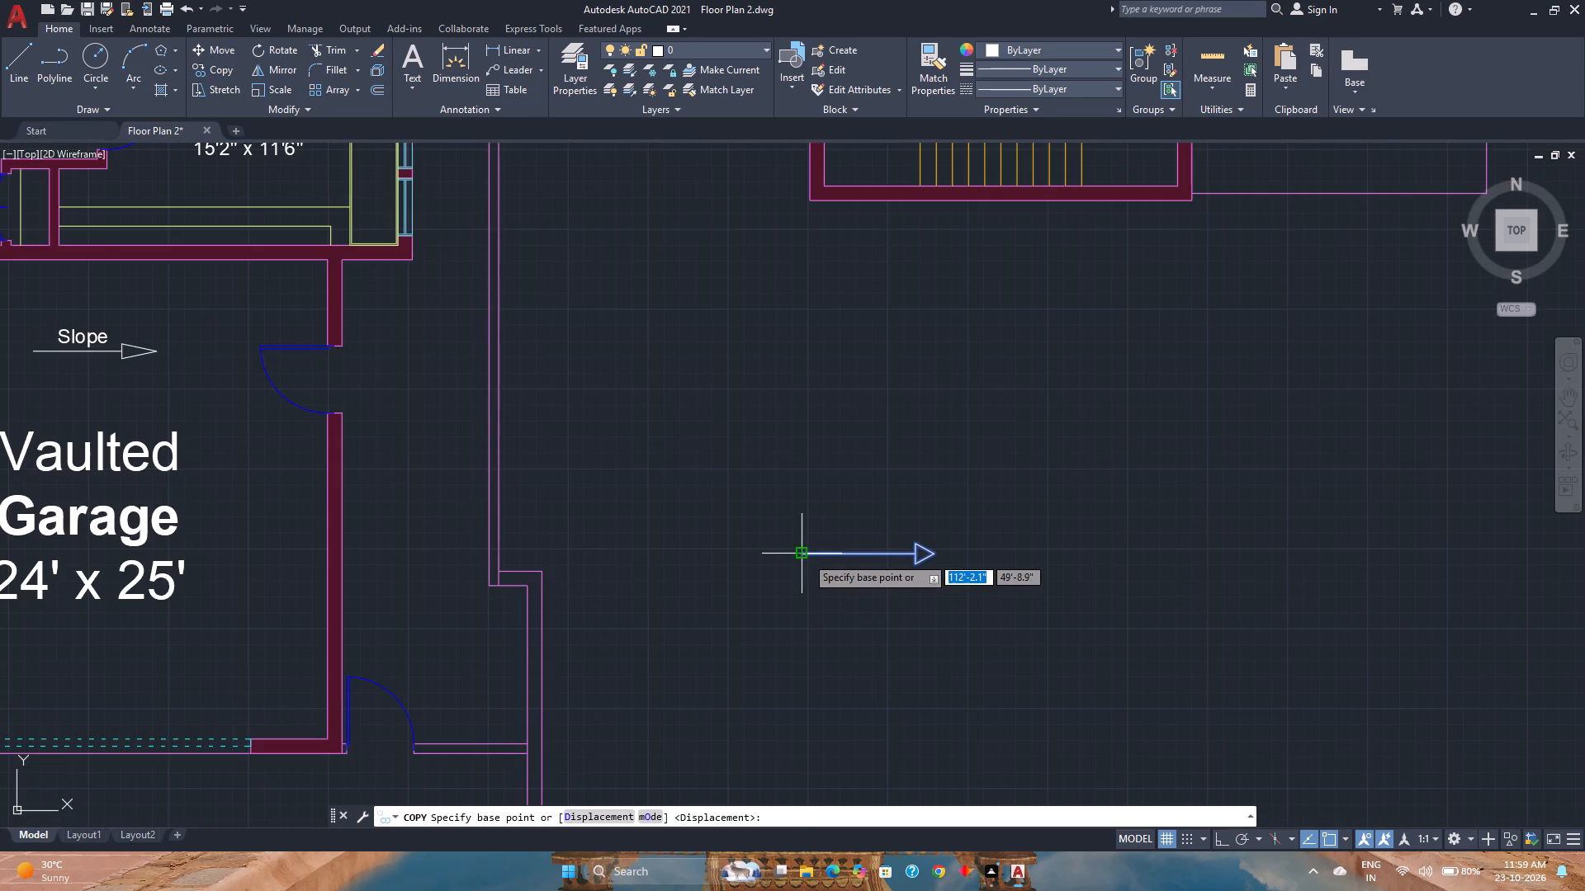
{"action": "left_click", "coordinate": [806, 556]}
{"action": "scroll", "coordinate": [806, 556], "scroll_direction": "down", "scroll_amount": 3}
{"action": "scroll", "coordinate": [926, 283], "scroll_direction": "up", "scroll_amount": 2}
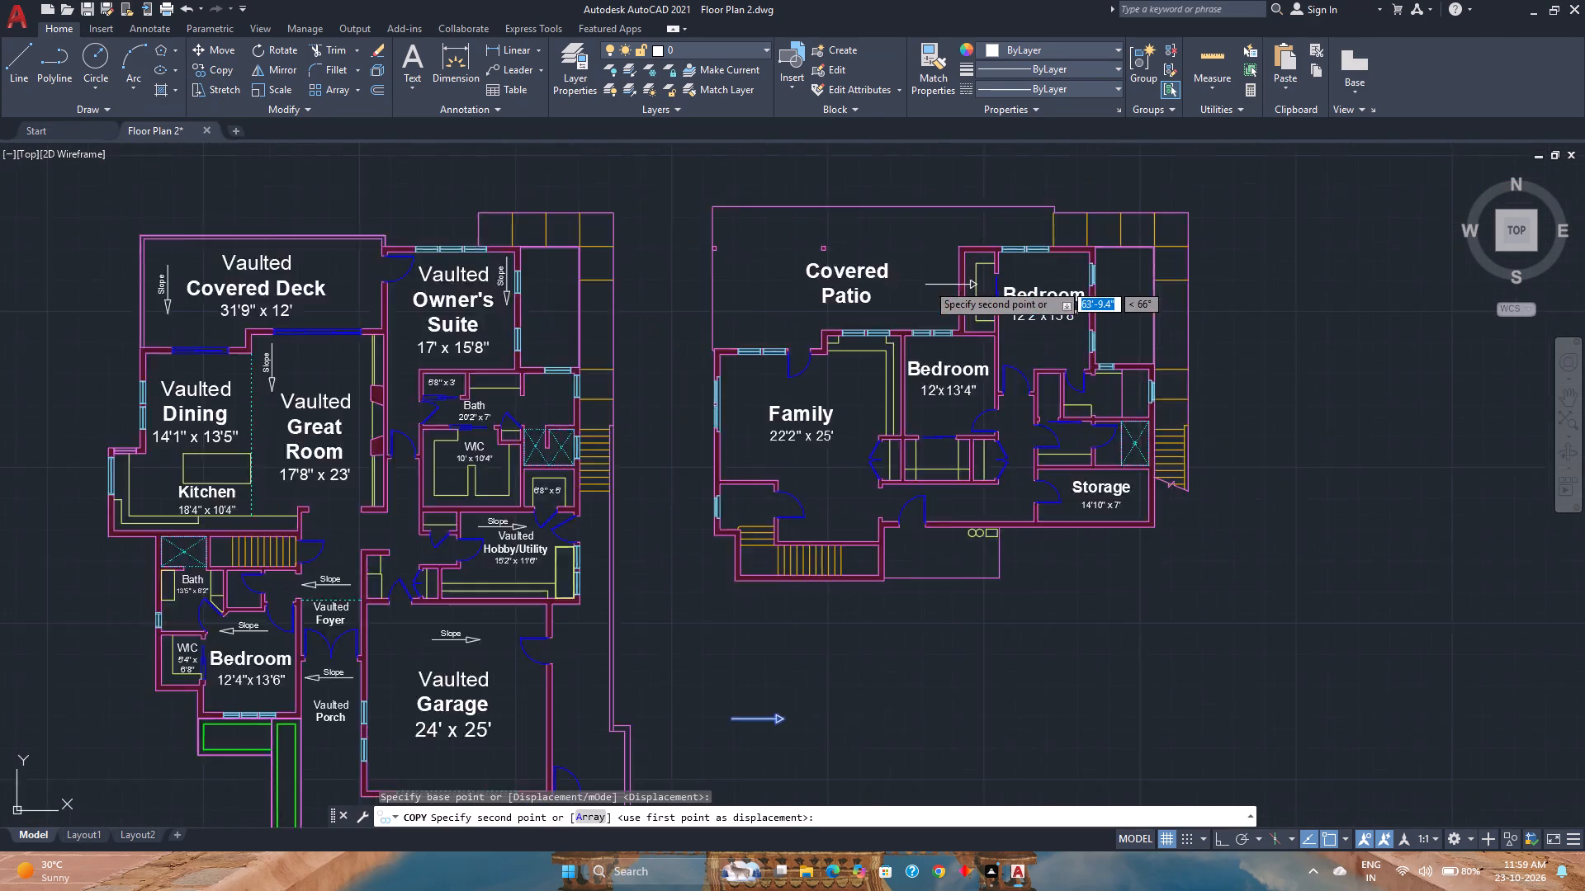
{"action": "middle_click_drag", "start_coordinate": [927, 283], "coordinate": [802, 505]}
{"action": "middle_click", "coordinate": [802, 505]}
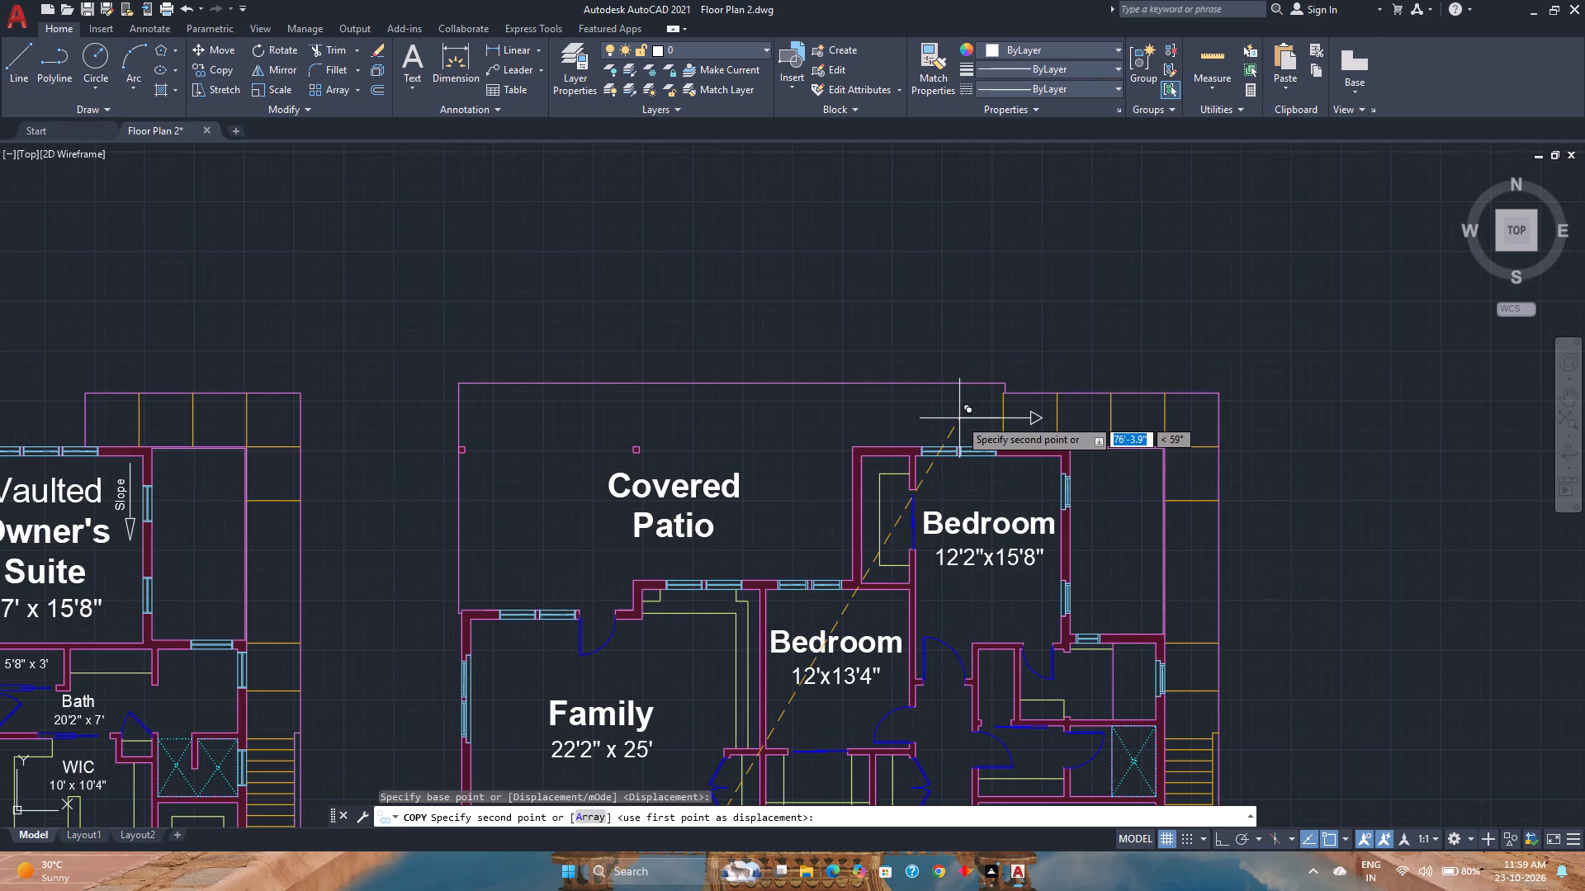
{"action": "left_click", "coordinate": [959, 418]}
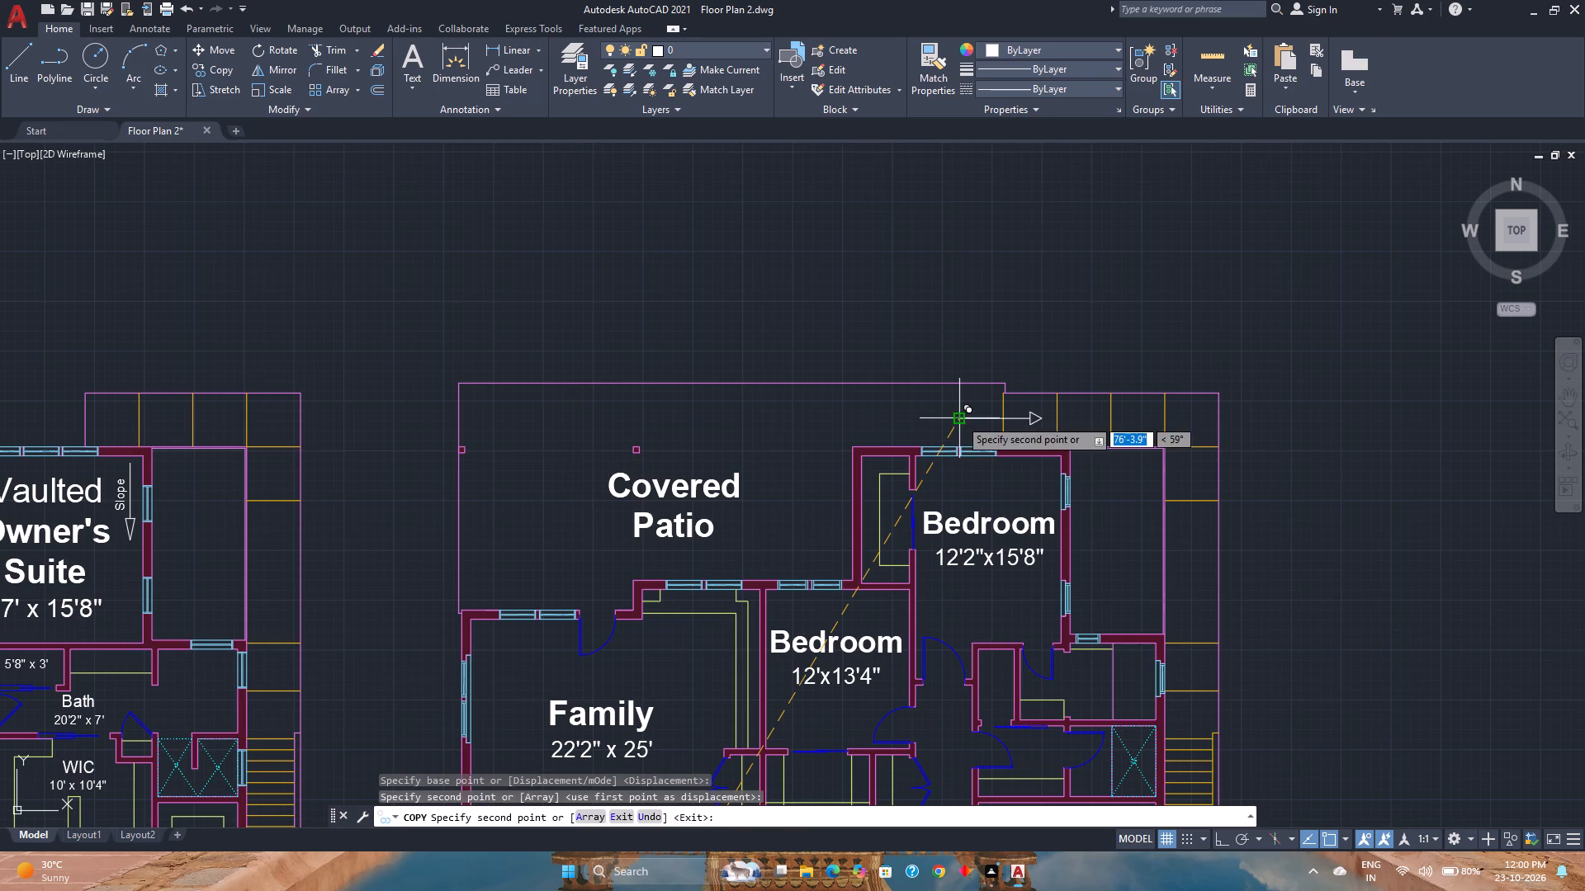
Place another copy of the arrow just east of the exterior stairs near Storage and finish copying.
{"action": "middle_click_drag", "start_coordinate": [1148, 616], "coordinate": [1092, 433]}
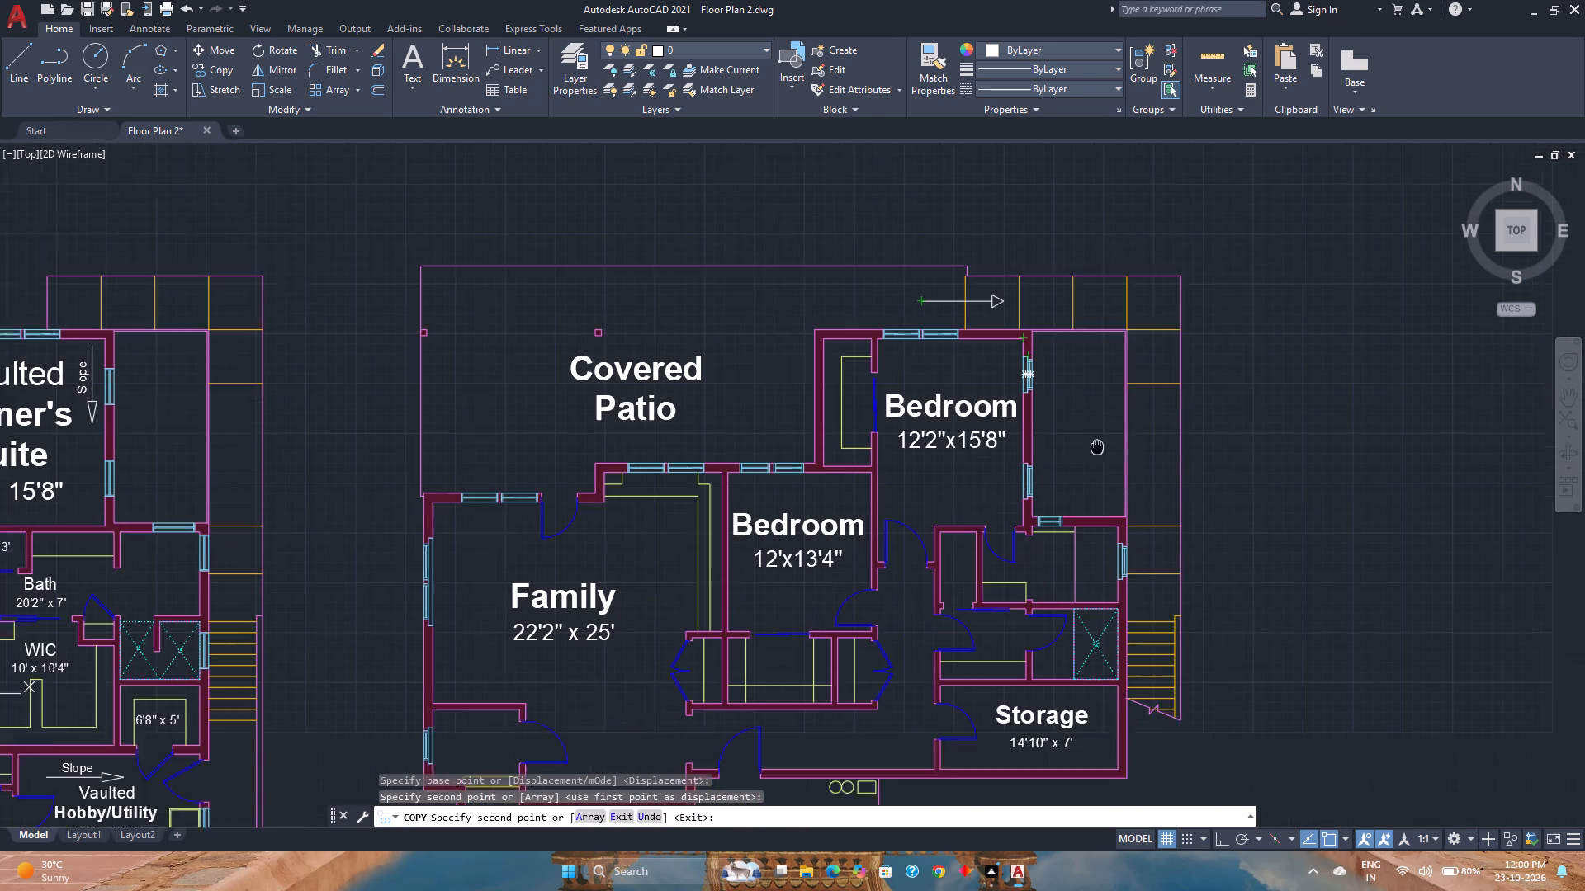
{"action": "middle_click_drag", "start_coordinate": [1092, 433], "coordinate": [1091, 422]}
{"action": "middle_click", "coordinate": [1091, 421]}
{"action": "left_click", "coordinate": [1190, 540]}
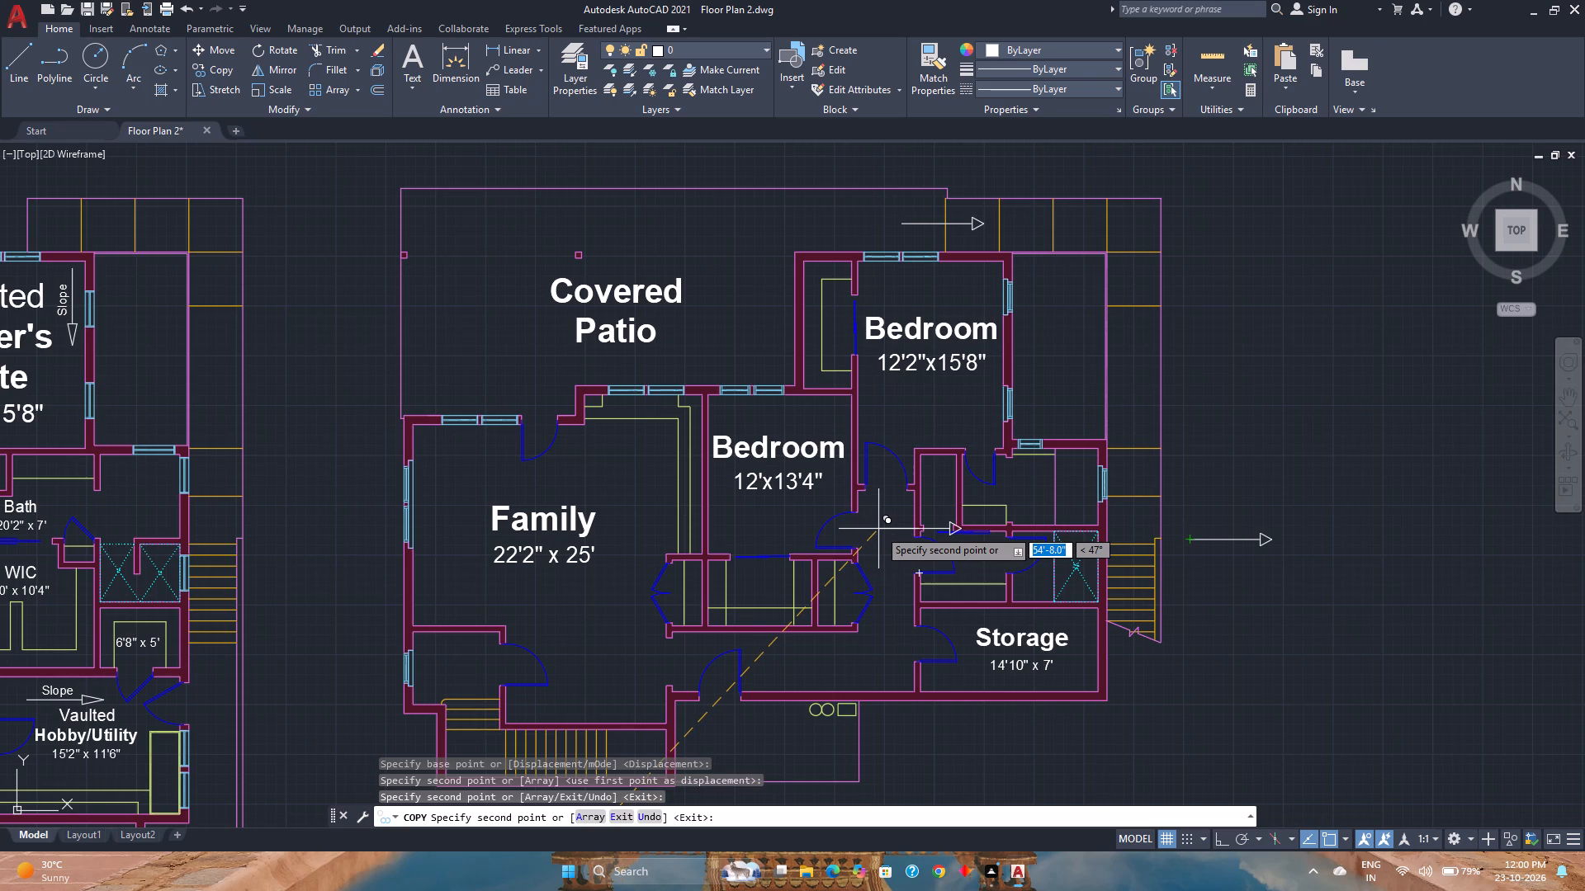
{"action": "middle_click_drag", "start_coordinate": [725, 593], "coordinate": [770, 542]}
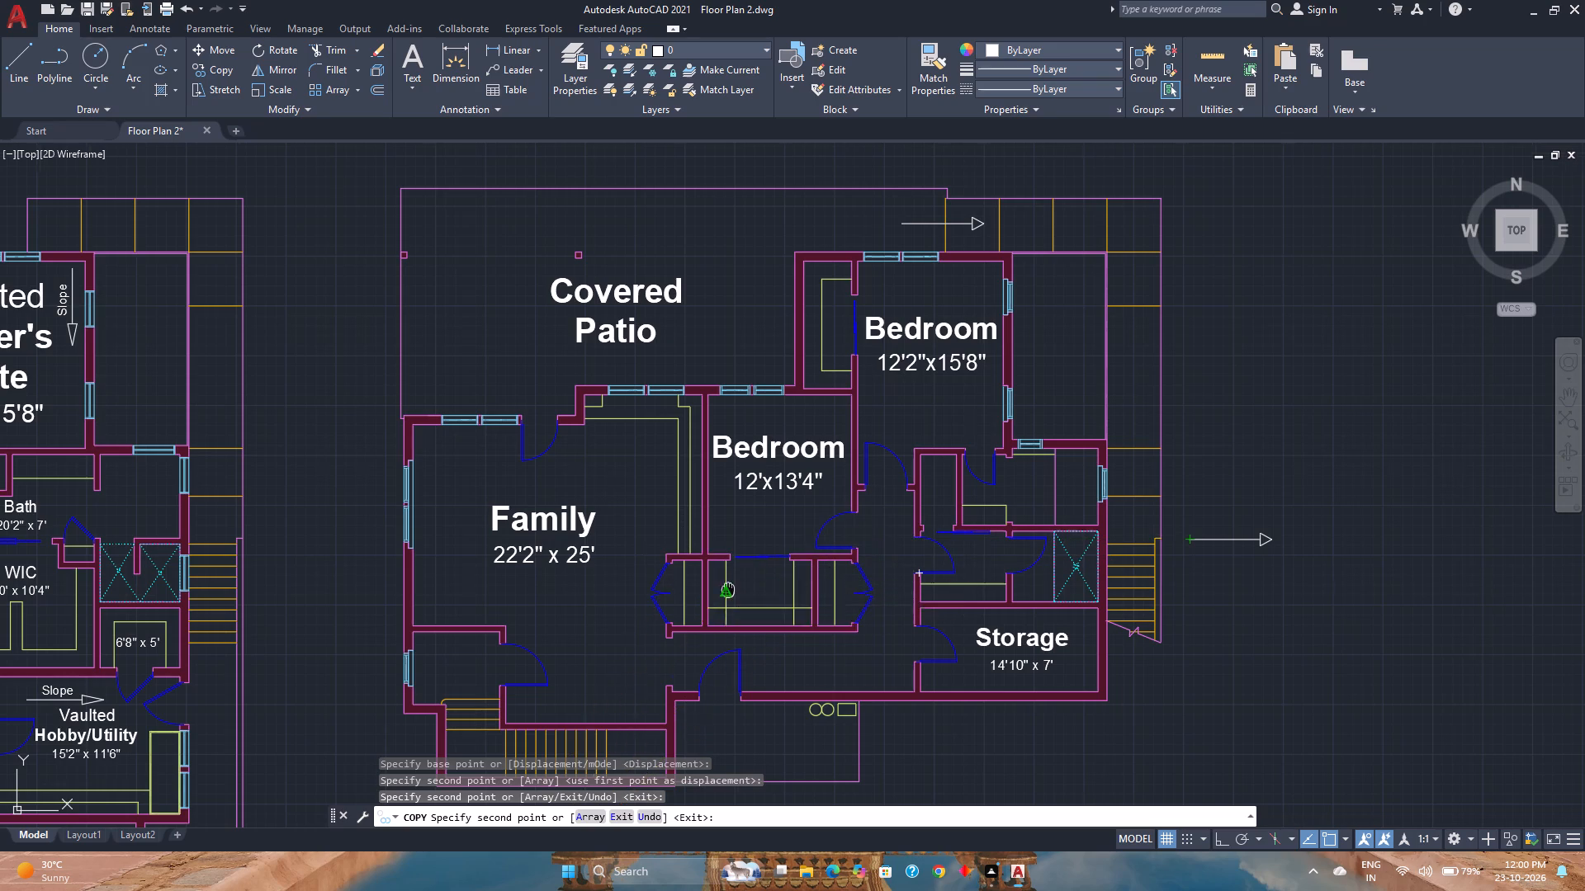
{"action": "middle_click_drag", "start_coordinate": [770, 542], "coordinate": [838, 464]}
{"action": "middle_click_drag", "start_coordinate": [844, 459], "coordinate": [910, 384]}
{"action": "middle_click", "coordinate": [910, 384]}
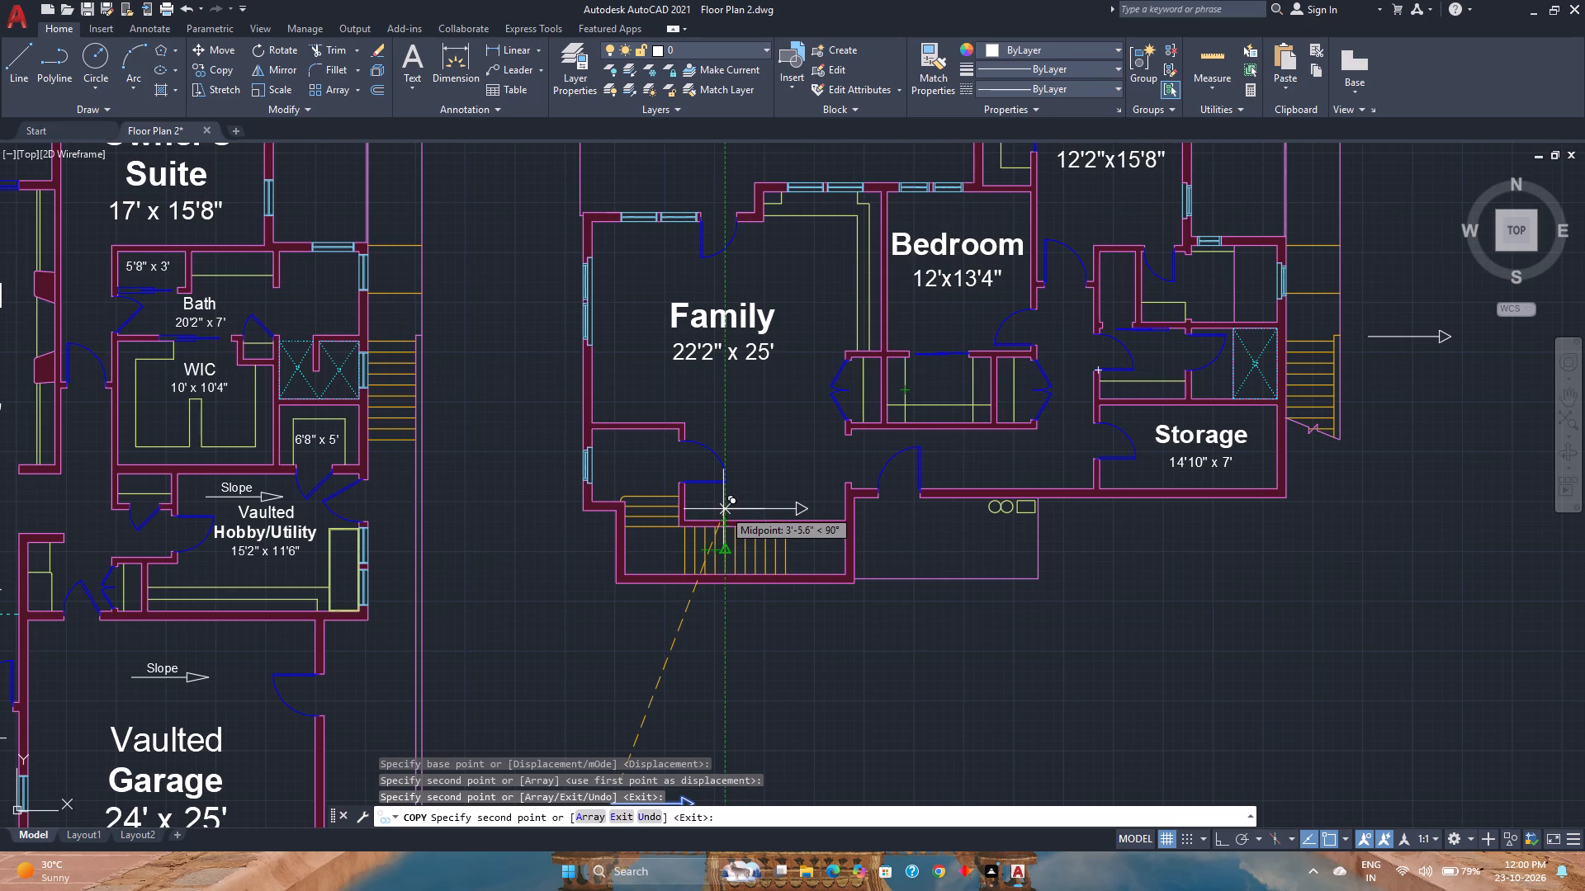
{"action": "scroll", "coordinate": [723, 509], "scroll_direction": "down", "scroll_amount": 1}
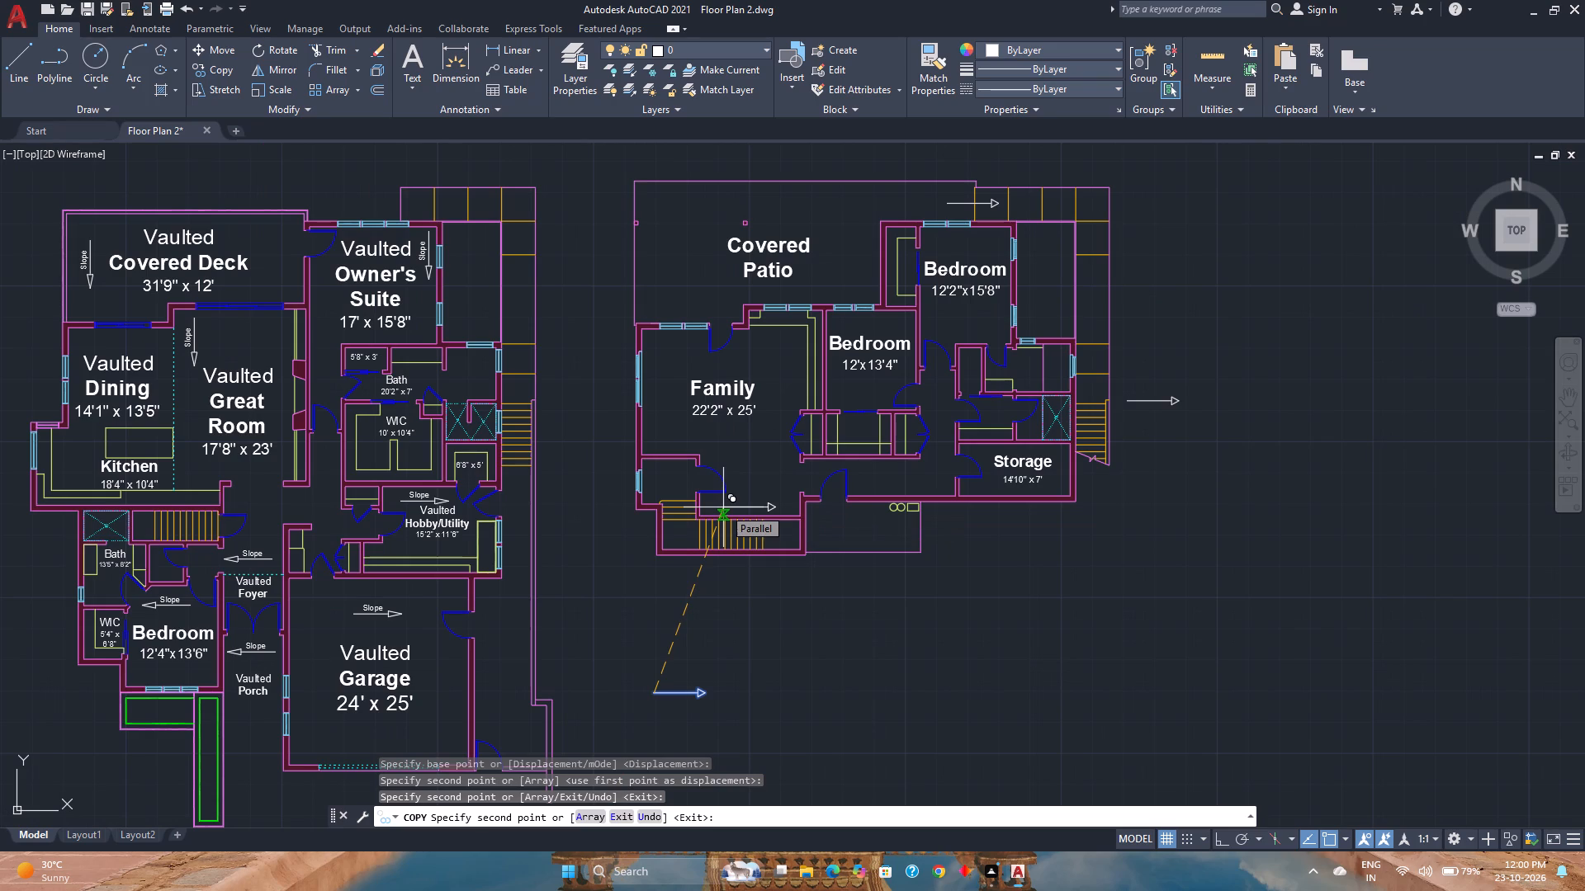
{"action": "key", "text": "Escape"}
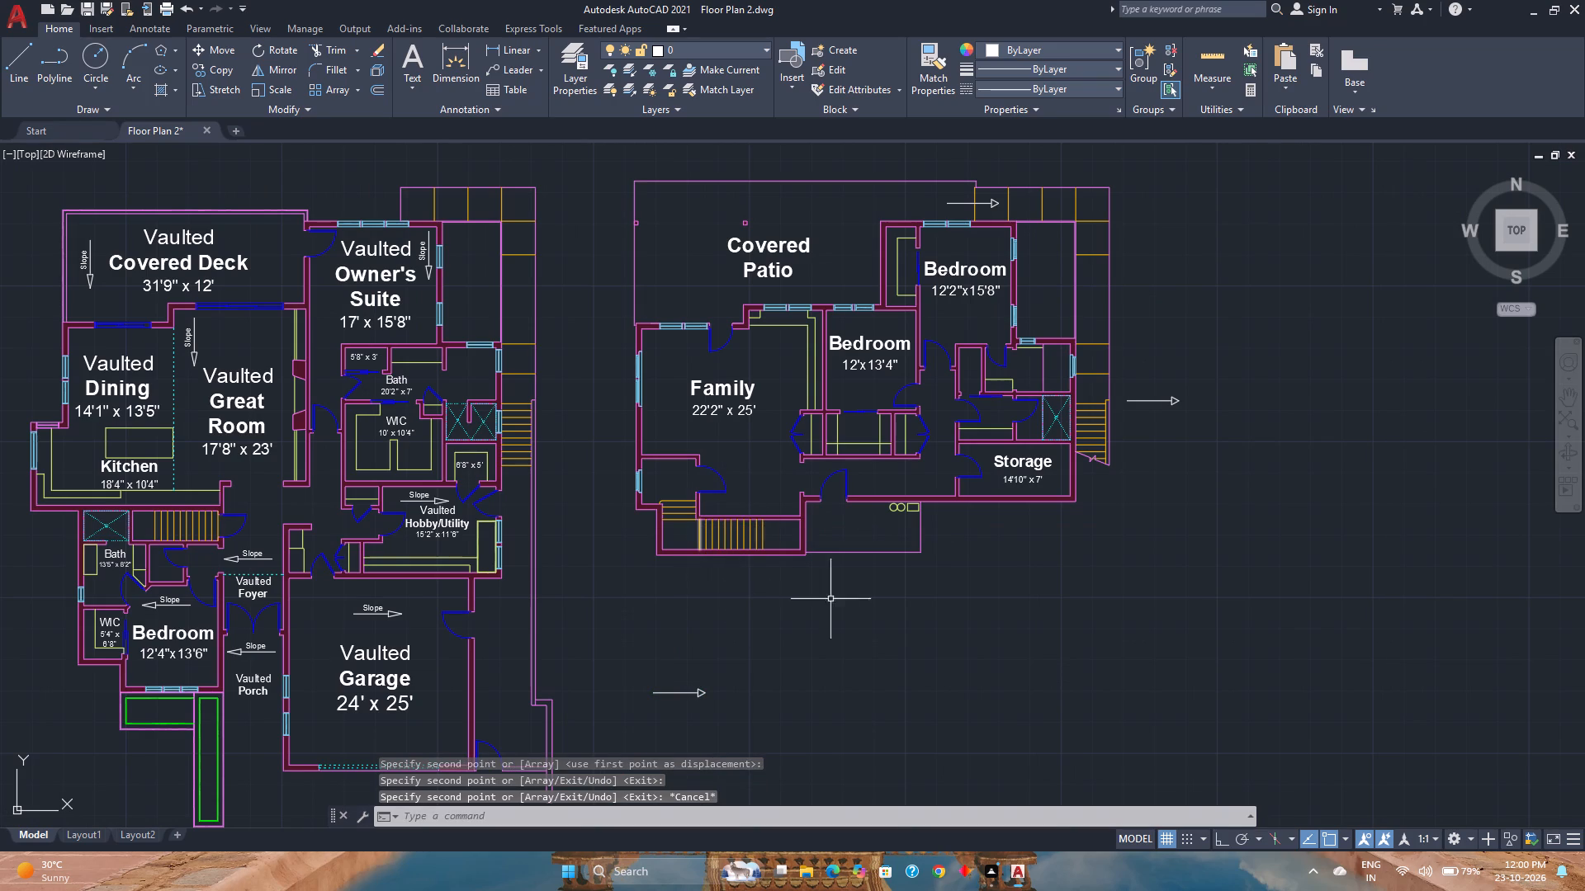
Delete the original arrow symbol left south of the Family room plan.
{"action": "left_click", "coordinate": [732, 708]}
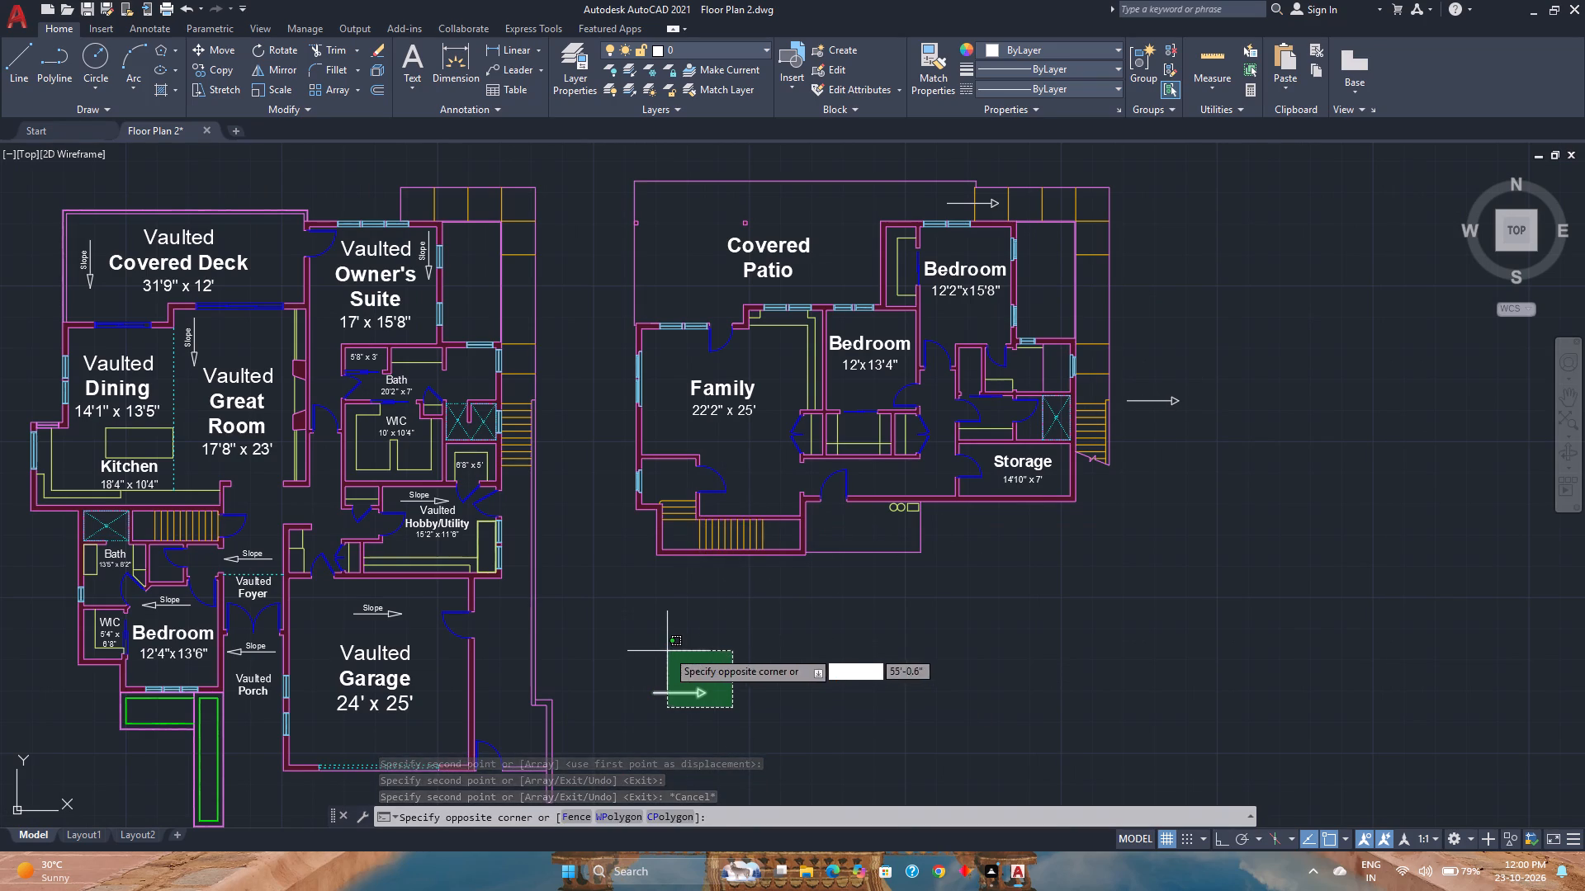
{"action": "left_click", "coordinate": [667, 650]}
{"action": "key", "text": "Delete"}
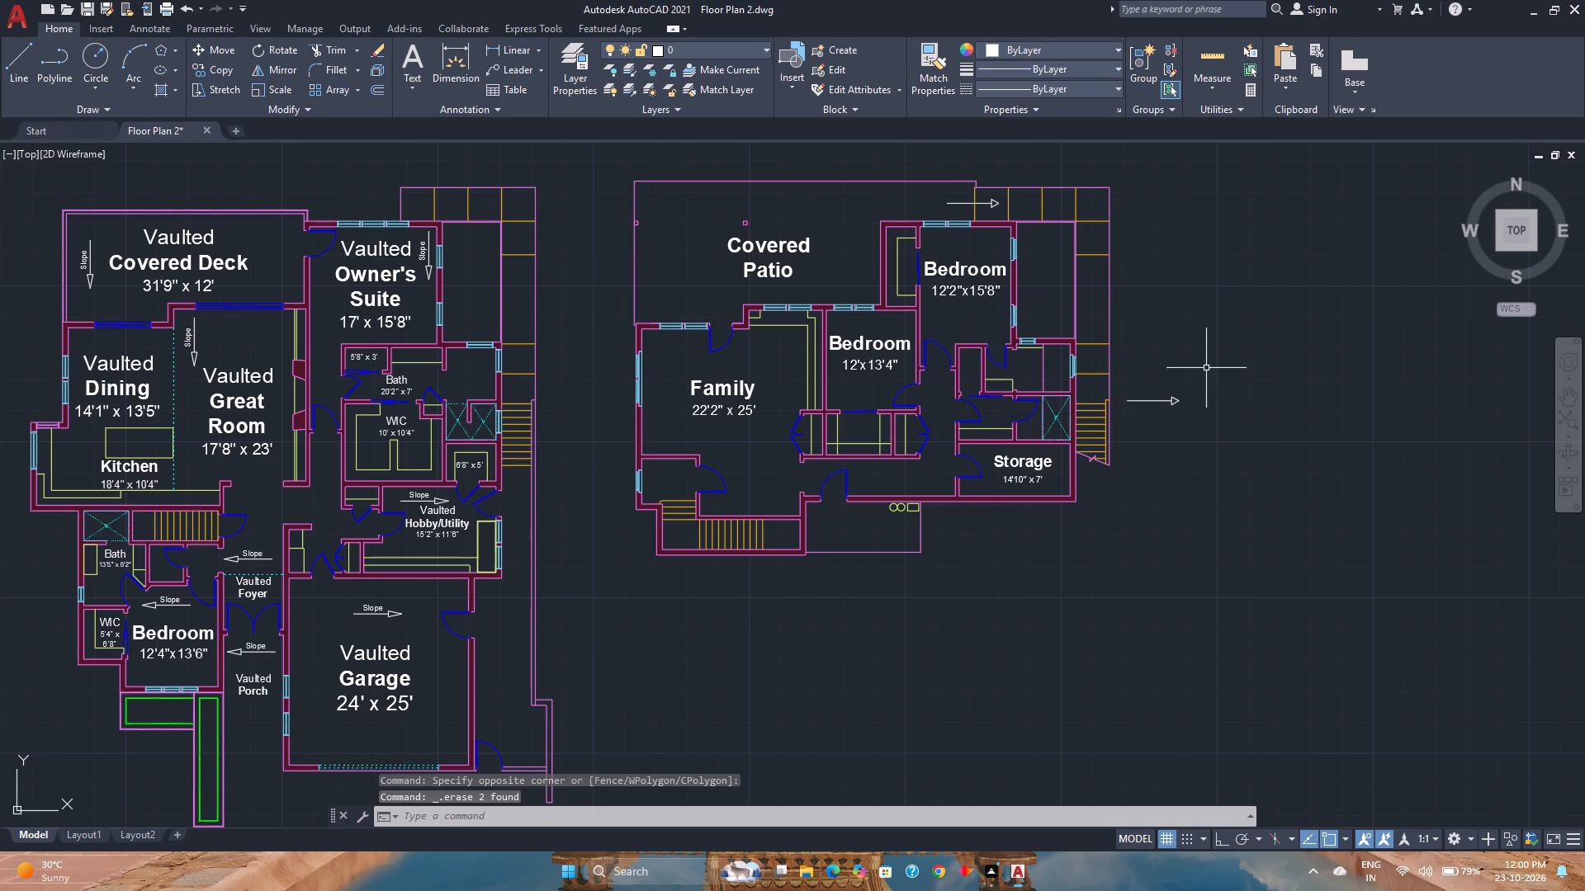
With Ortho on, rotate the arrow east of the stairs near Storage about its shaft's midpoint to point south.
{"action": "left_click", "coordinate": [1214, 427]}
{"action": "left_click", "coordinate": [1146, 384]}
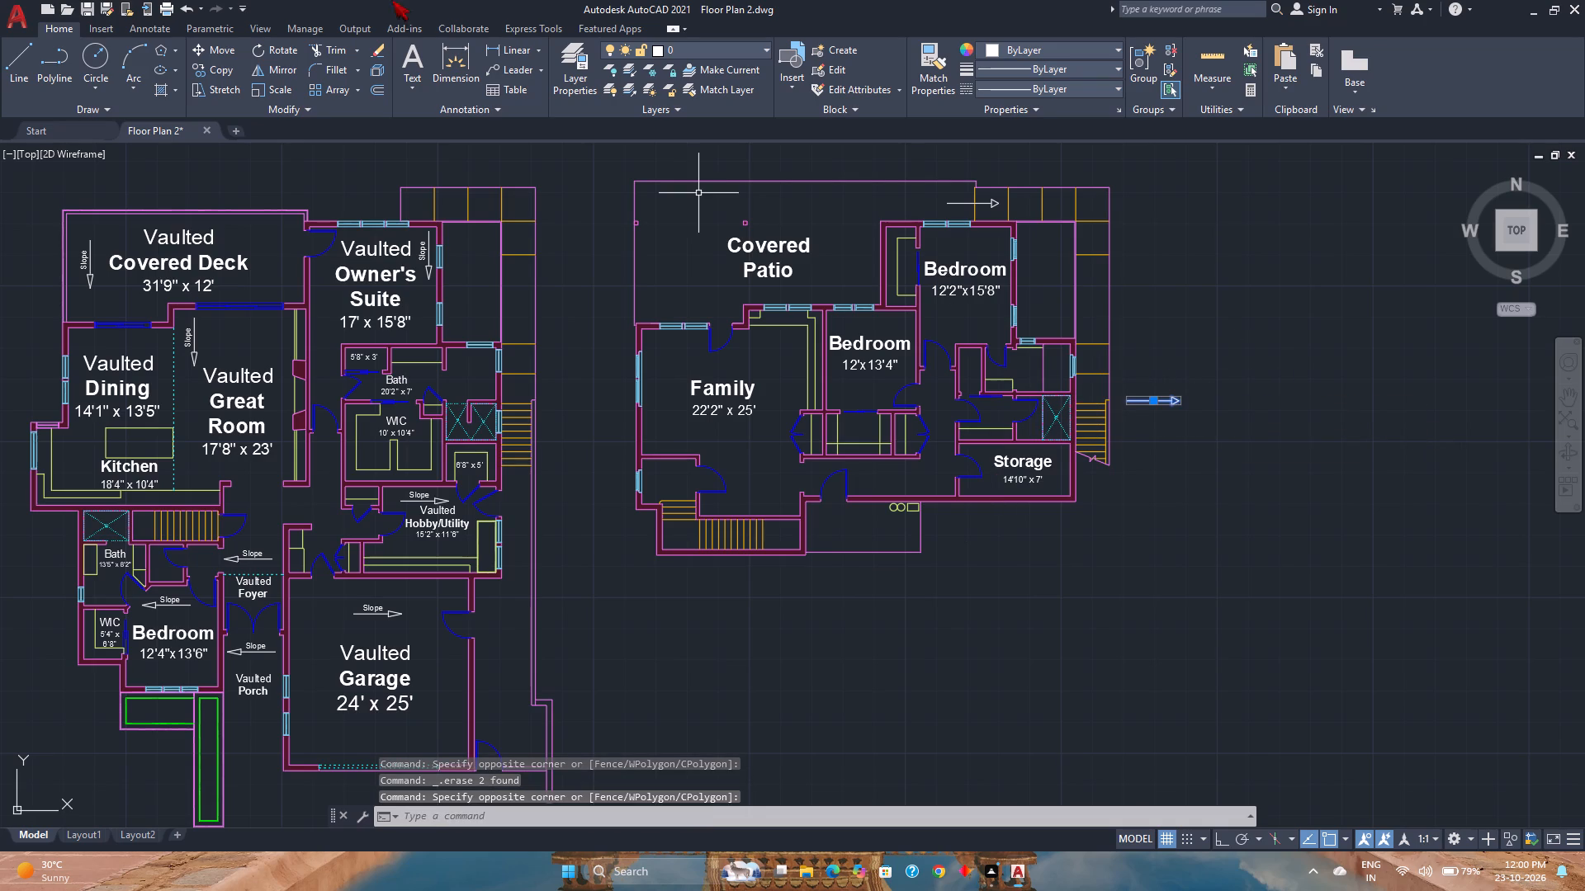
{"action": "left_click", "coordinate": [282, 47]}
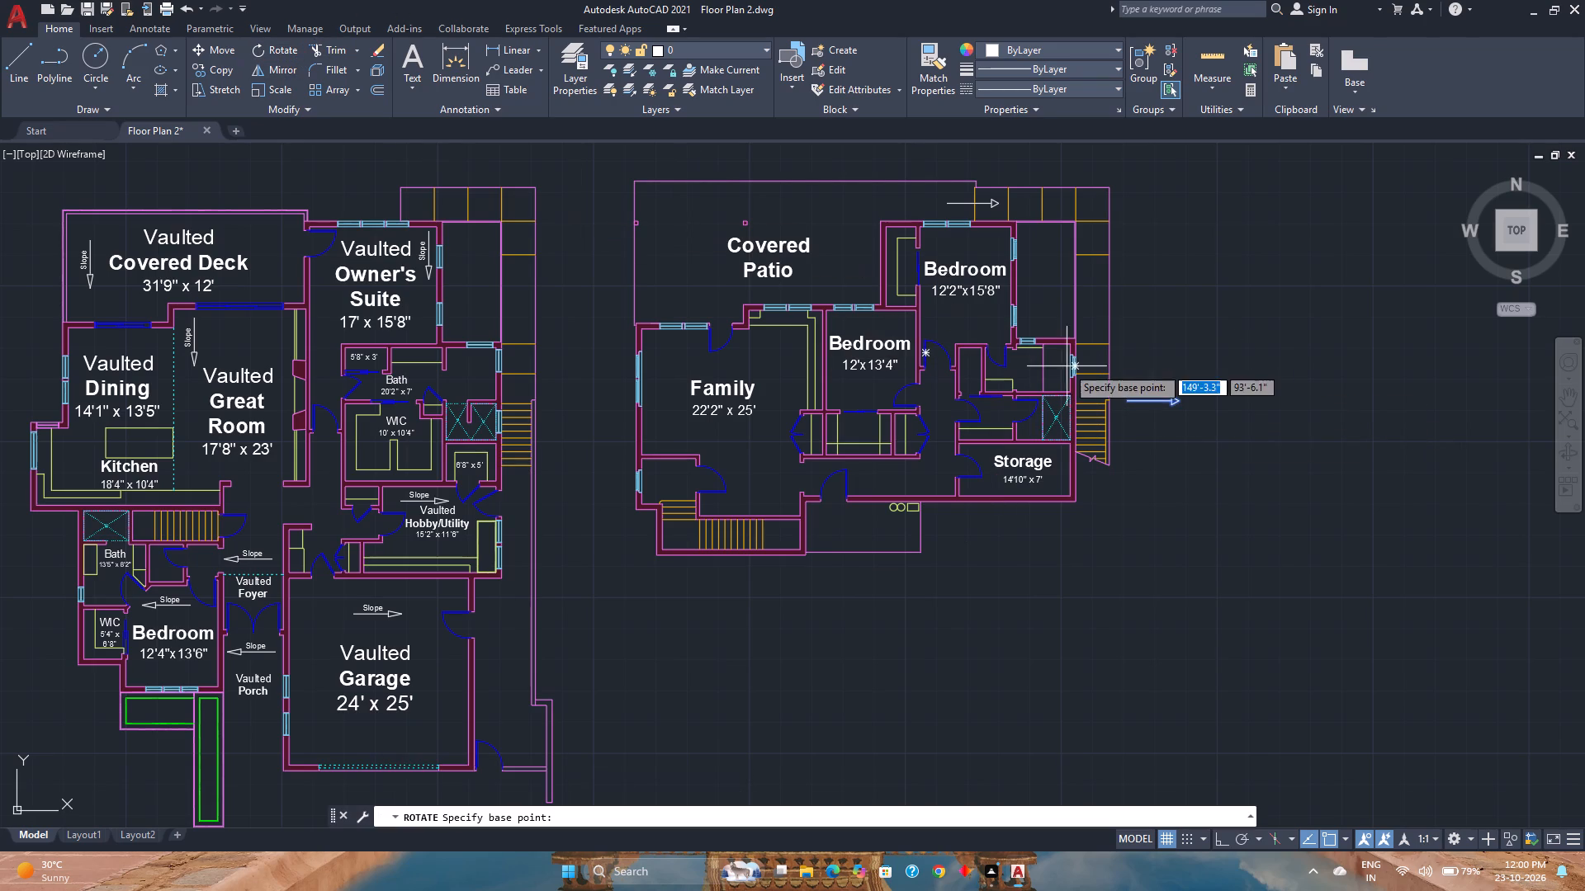
{"action": "scroll", "coordinate": [1112, 419], "scroll_direction": "up", "scroll_amount": 2}
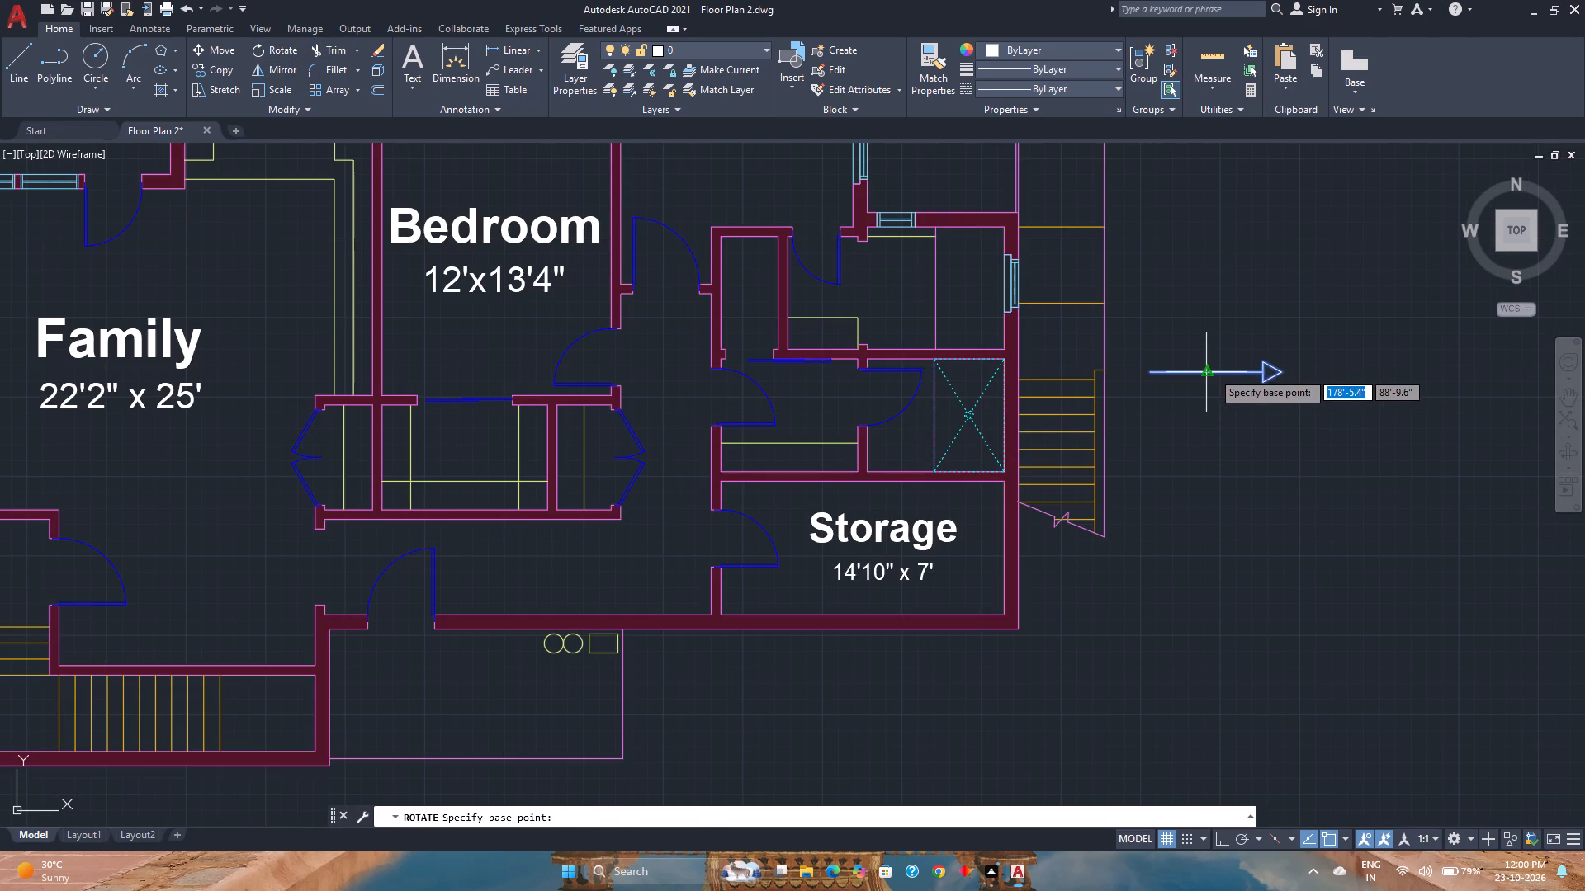
{"action": "left_click", "coordinate": [1212, 371]}
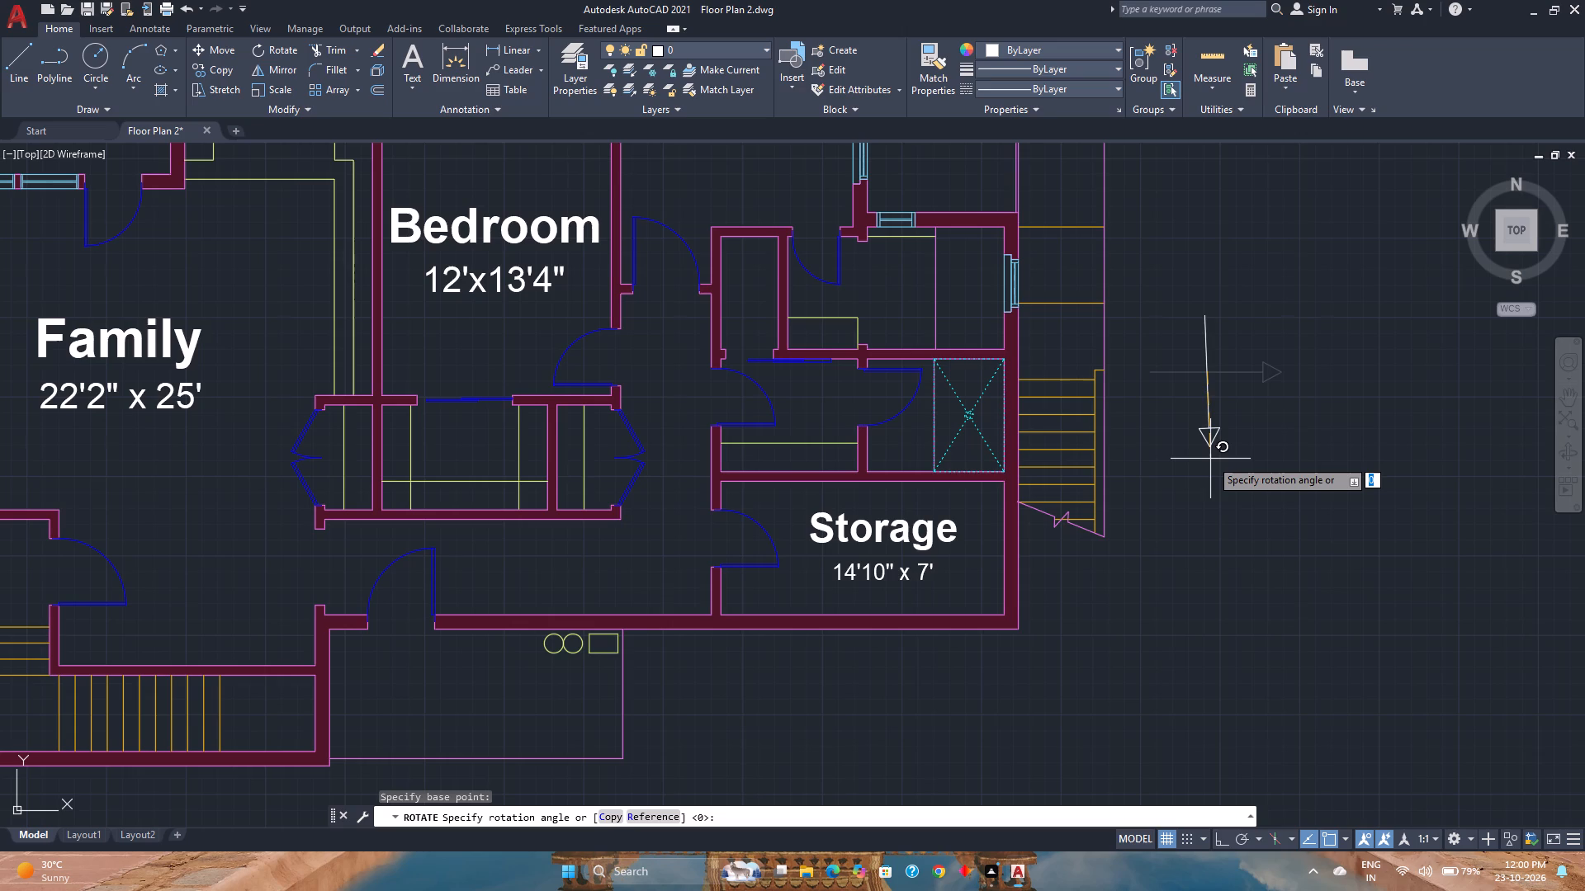
{"action": "key", "text": "F8"}
{"action": "left_click", "coordinate": [1200, 459]}
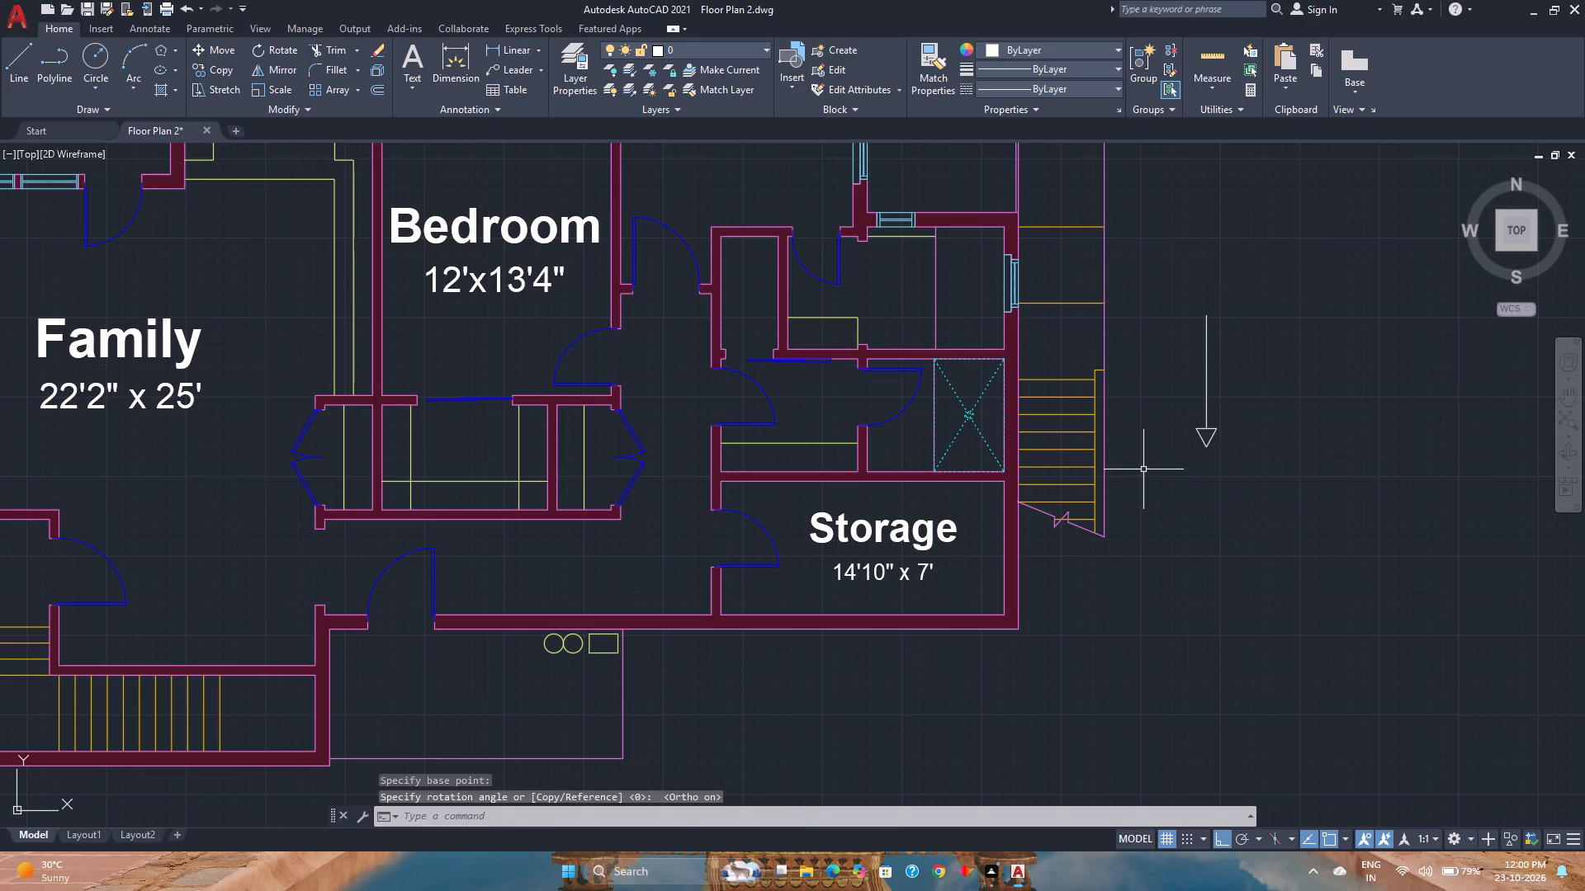
Move the south-pointing arrow about 7'-8" west onto the exterior stairs beside Storage, using its shaft's north end as base point.
{"action": "left_click", "coordinate": [1271, 460]}
{"action": "left_click", "coordinate": [1190, 379]}
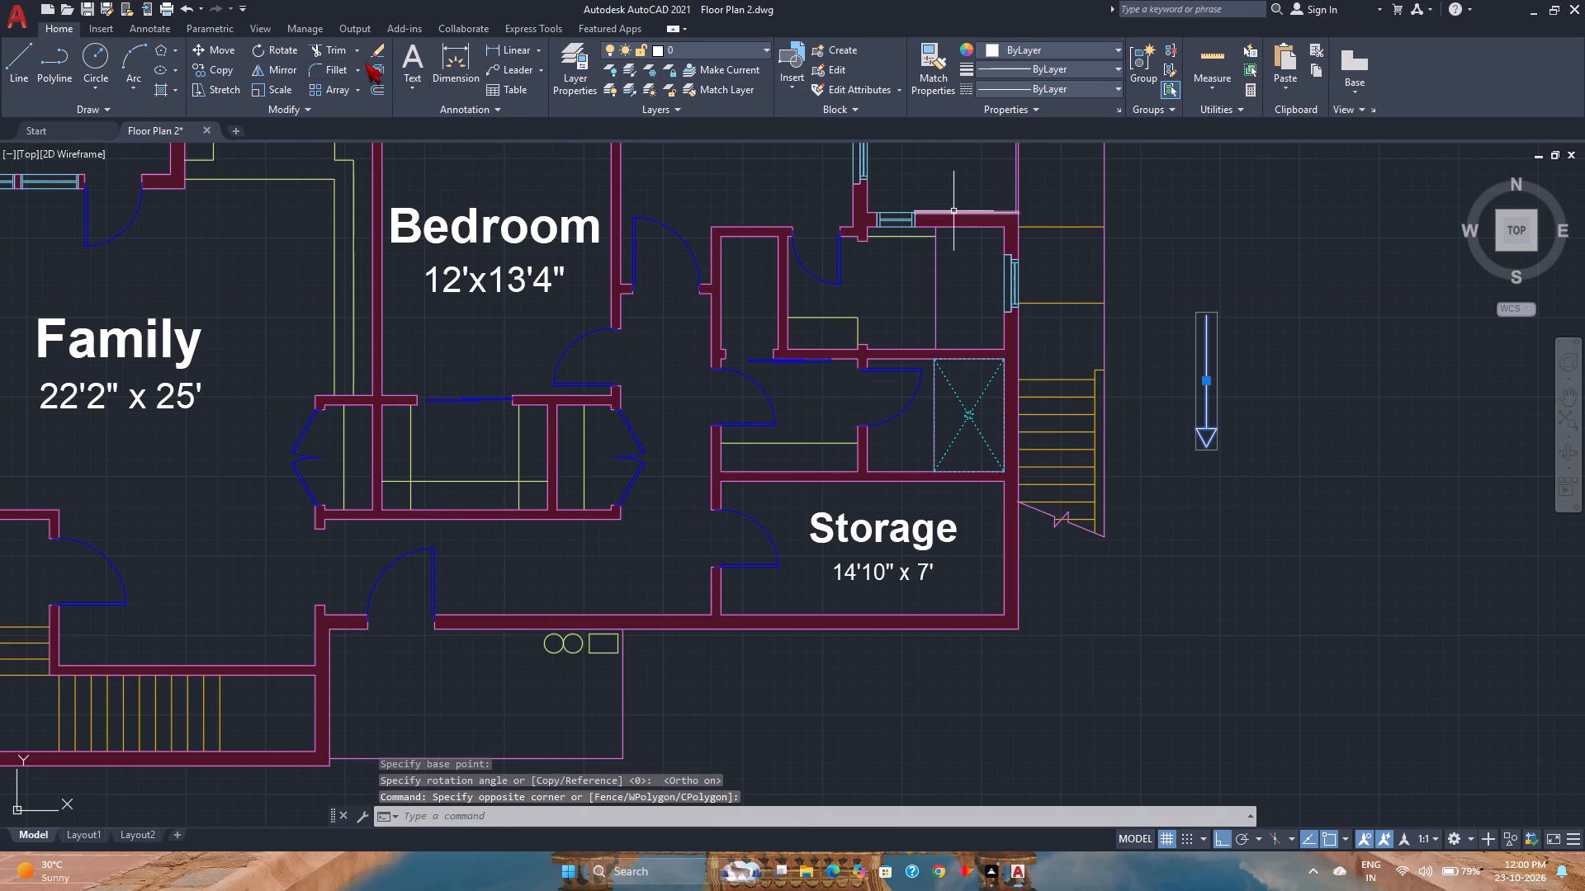
{"action": "left_click", "coordinate": [217, 46]}
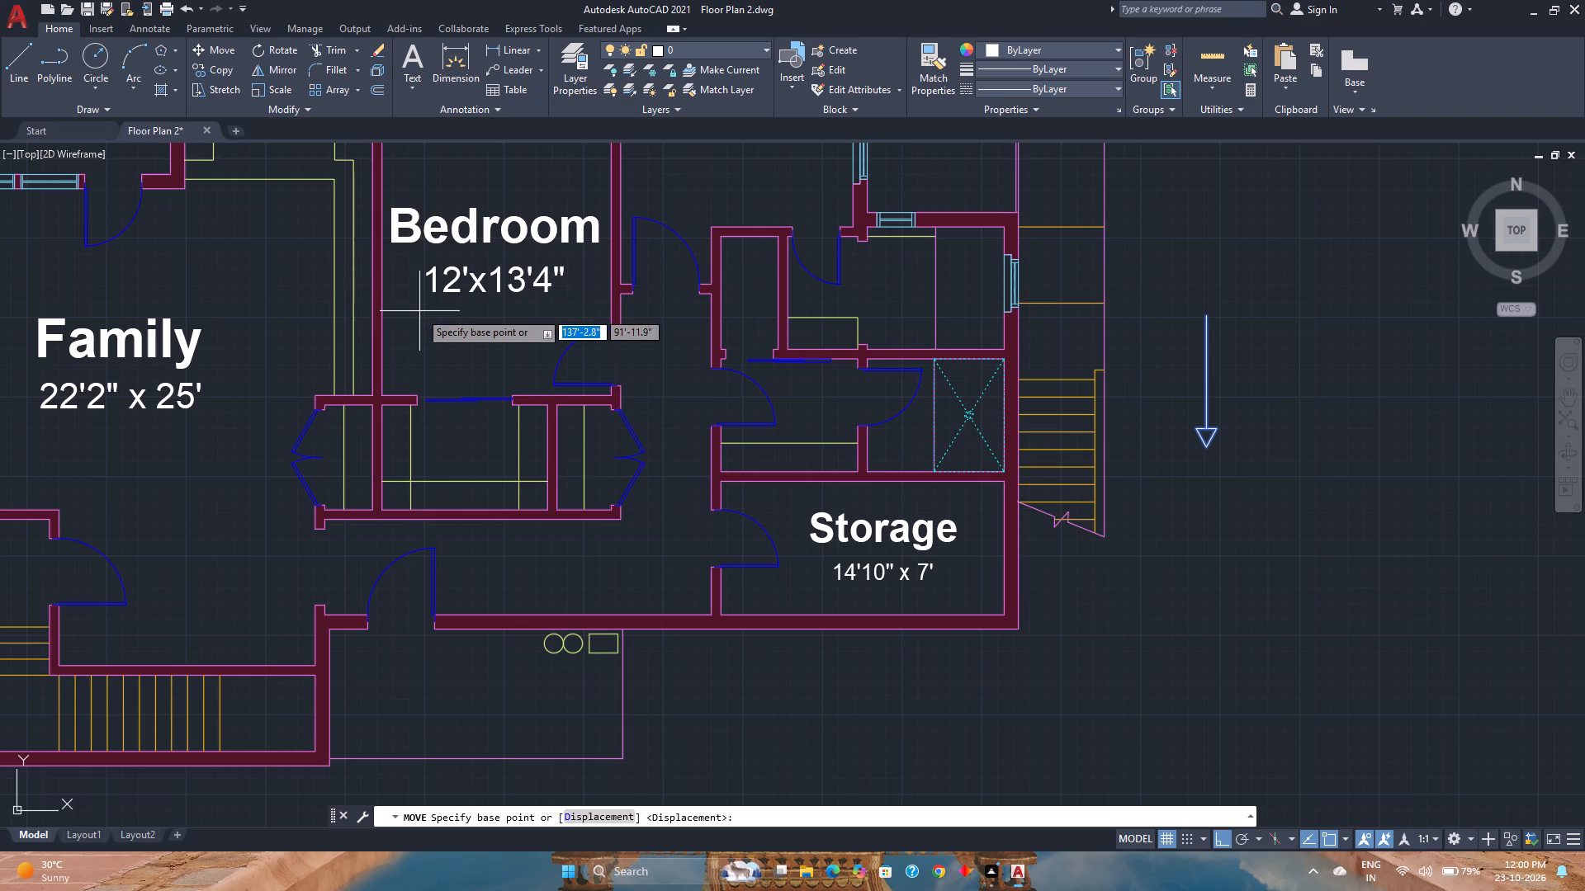
{"action": "left_click", "coordinate": [1209, 314]}
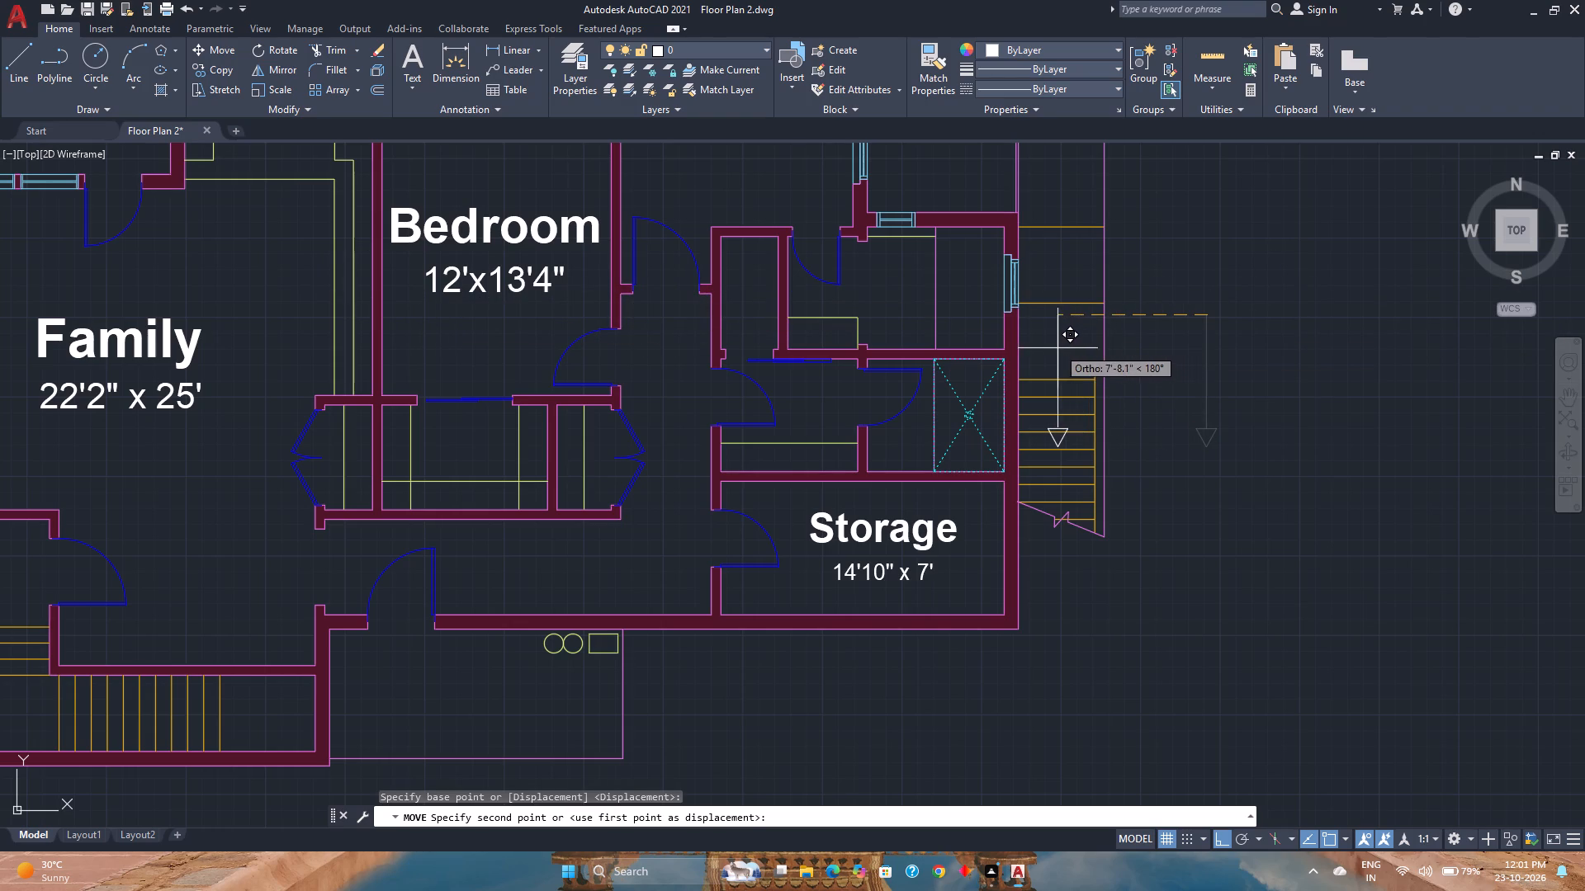
{"action": "left_click", "coordinate": [1056, 344]}
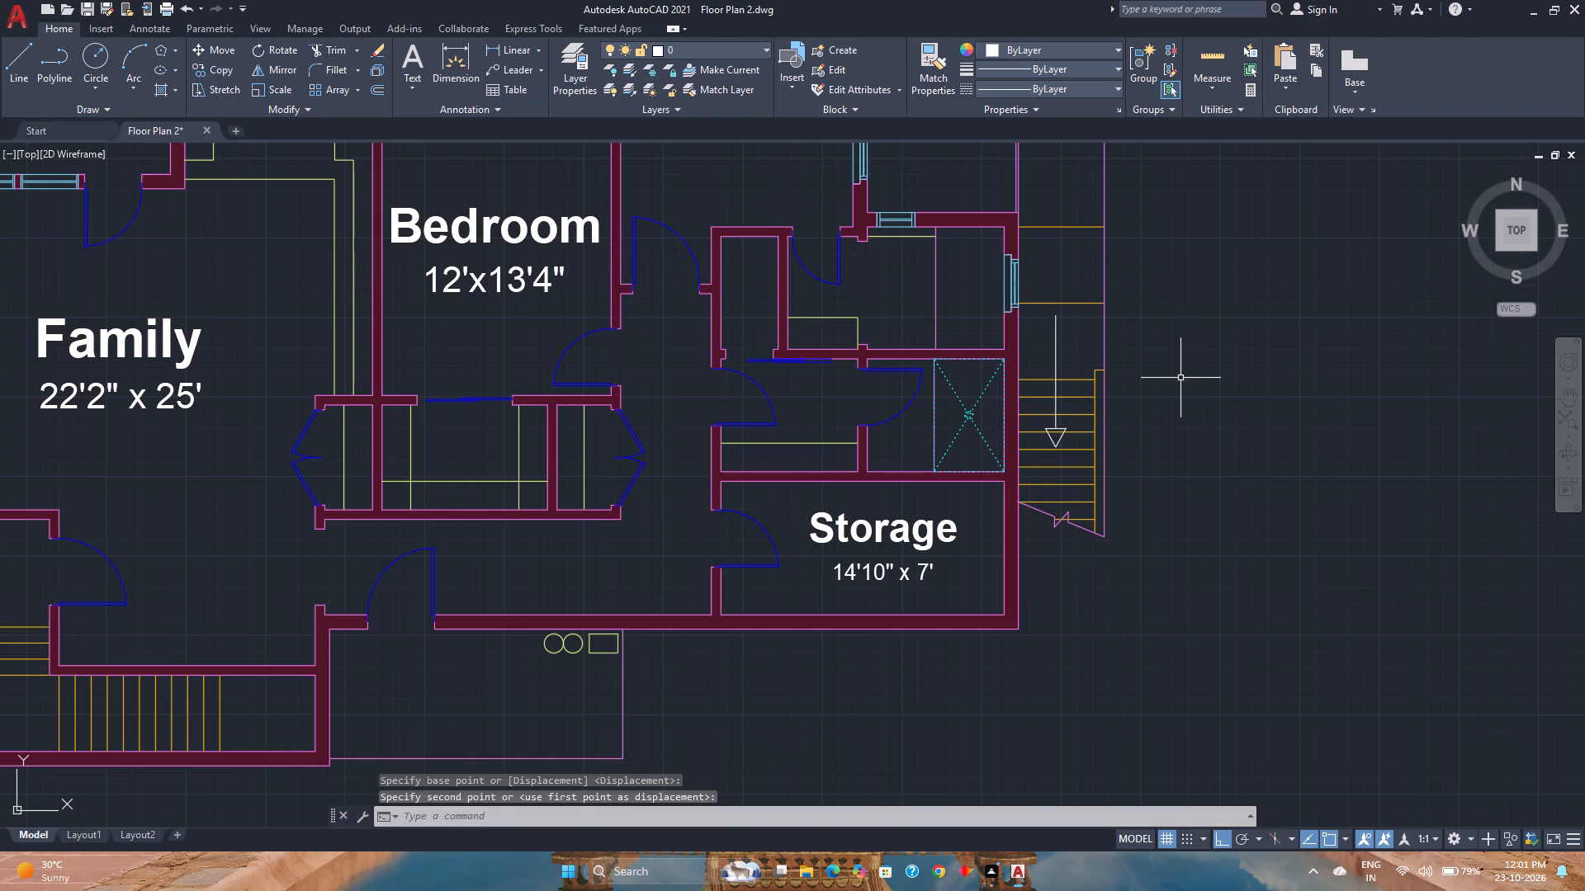
Save the Floor Plan 2 drawing.
{"action": "scroll", "coordinate": [775, 216], "scroll_direction": "down", "scroll_amount": 2}
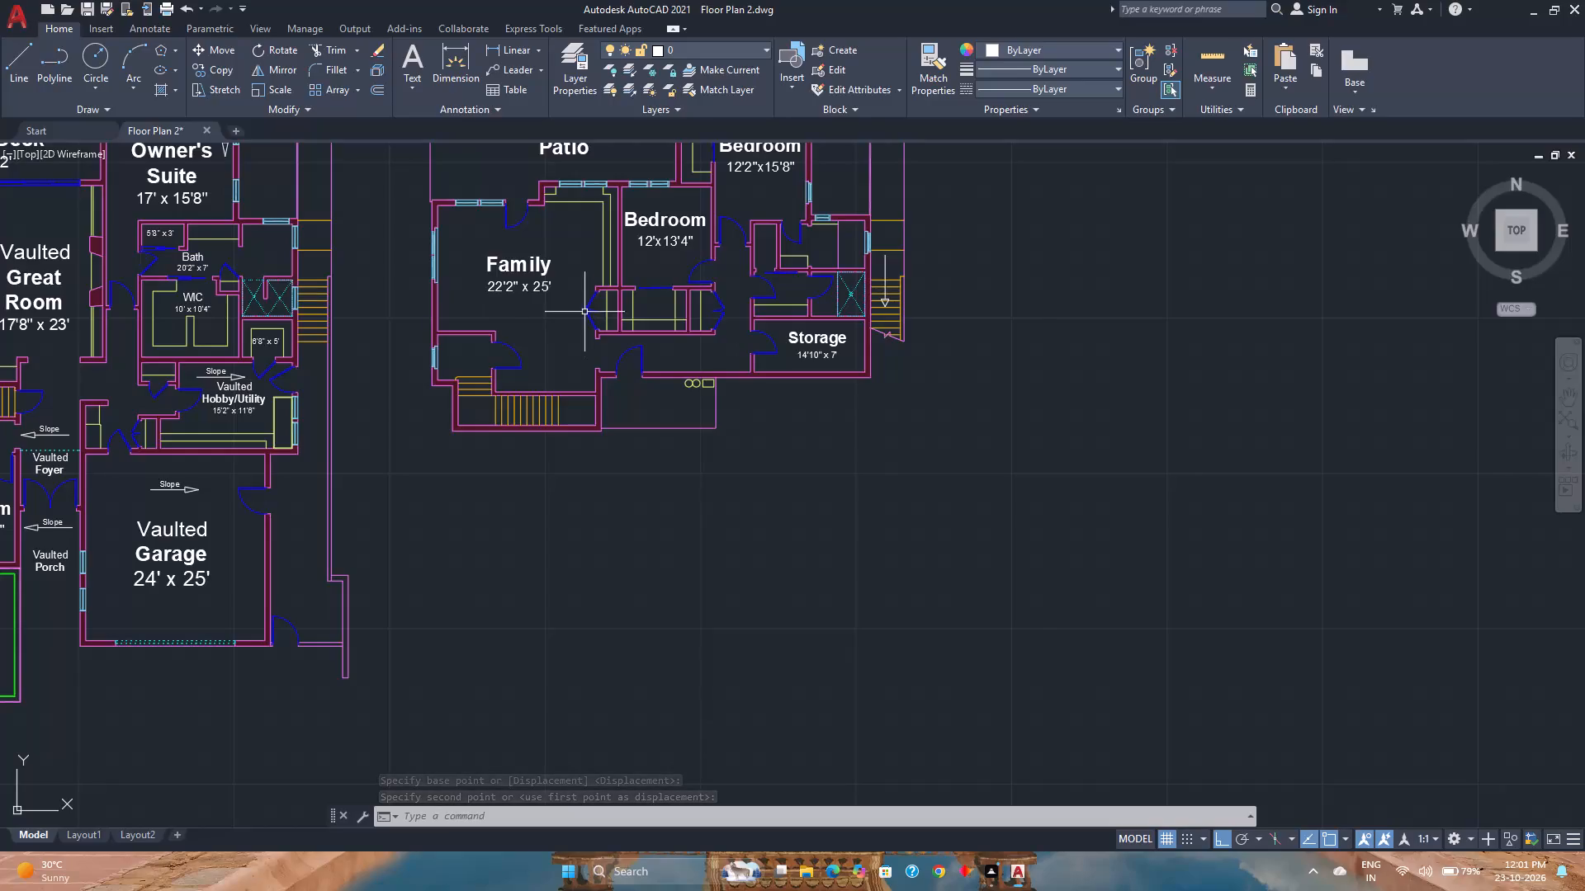
{"action": "key", "text": "ctrl+s"}
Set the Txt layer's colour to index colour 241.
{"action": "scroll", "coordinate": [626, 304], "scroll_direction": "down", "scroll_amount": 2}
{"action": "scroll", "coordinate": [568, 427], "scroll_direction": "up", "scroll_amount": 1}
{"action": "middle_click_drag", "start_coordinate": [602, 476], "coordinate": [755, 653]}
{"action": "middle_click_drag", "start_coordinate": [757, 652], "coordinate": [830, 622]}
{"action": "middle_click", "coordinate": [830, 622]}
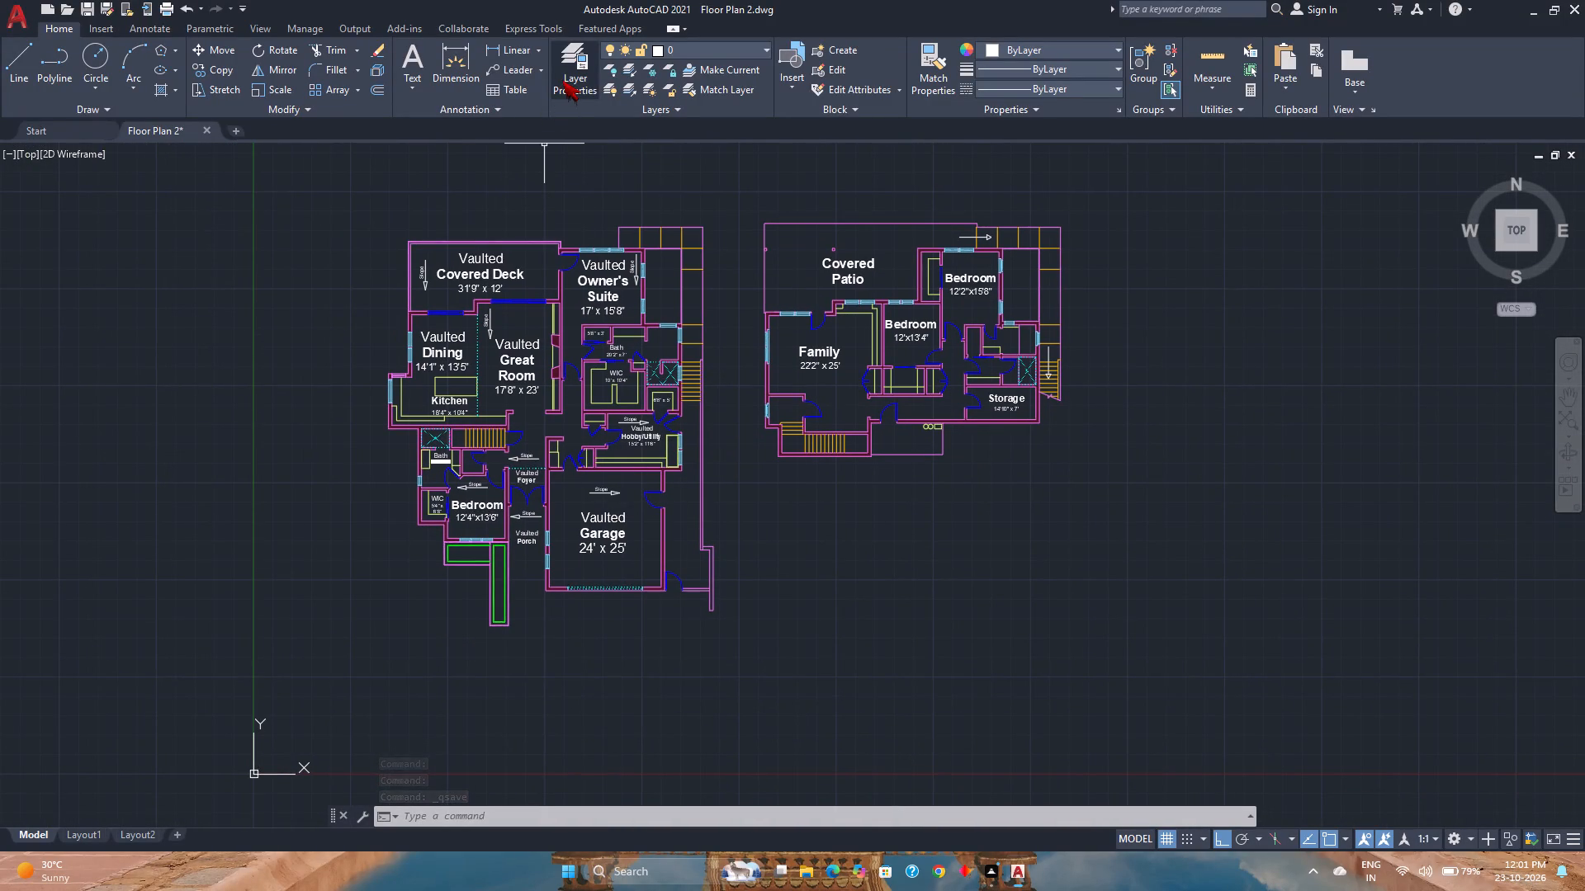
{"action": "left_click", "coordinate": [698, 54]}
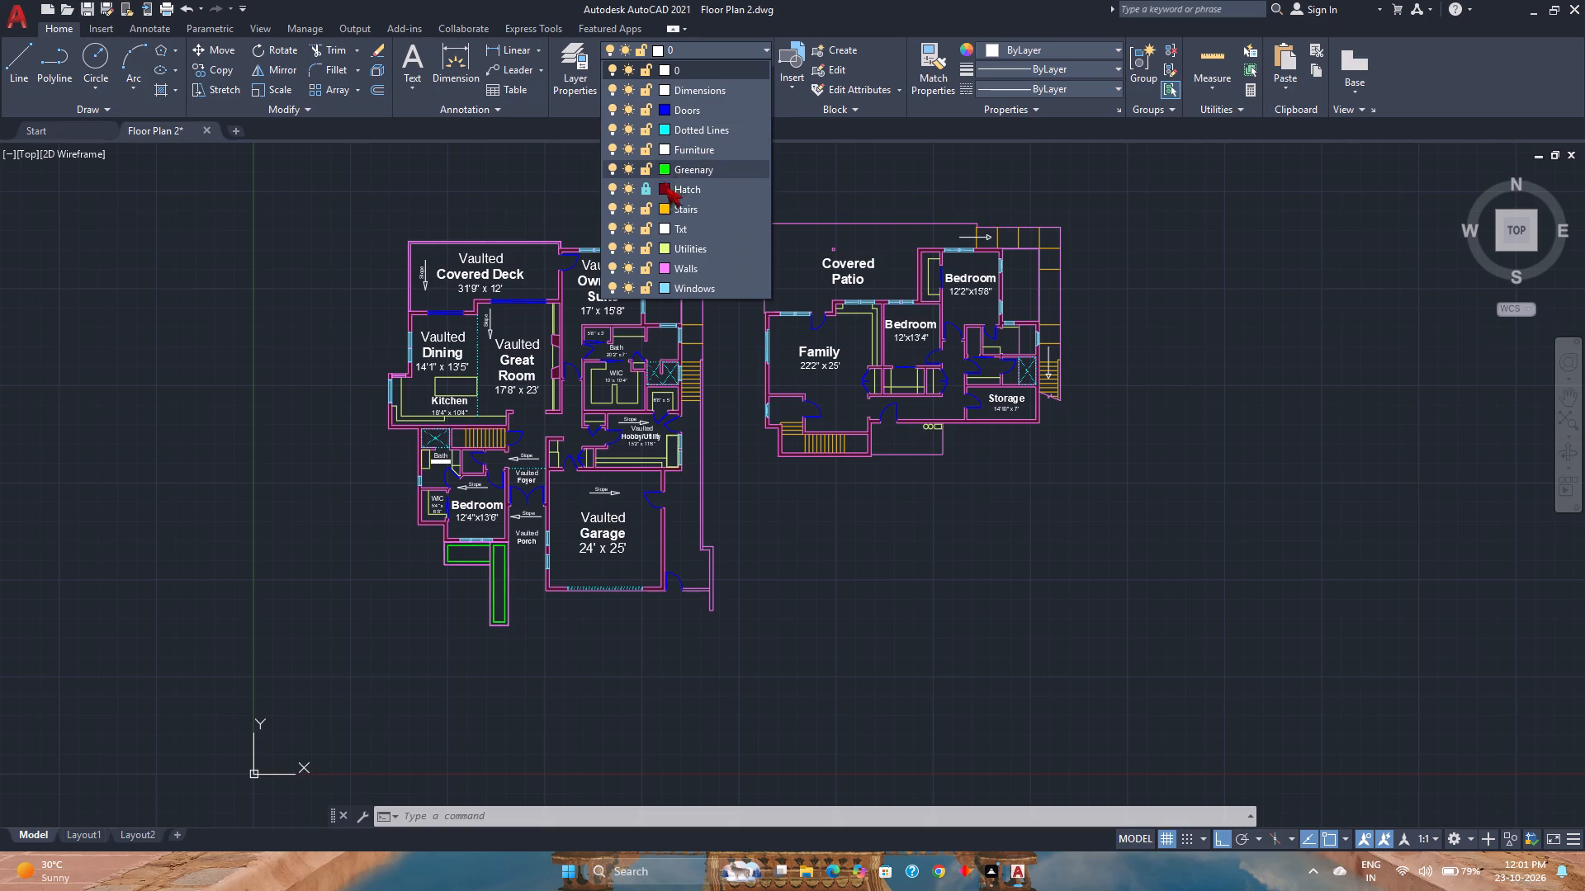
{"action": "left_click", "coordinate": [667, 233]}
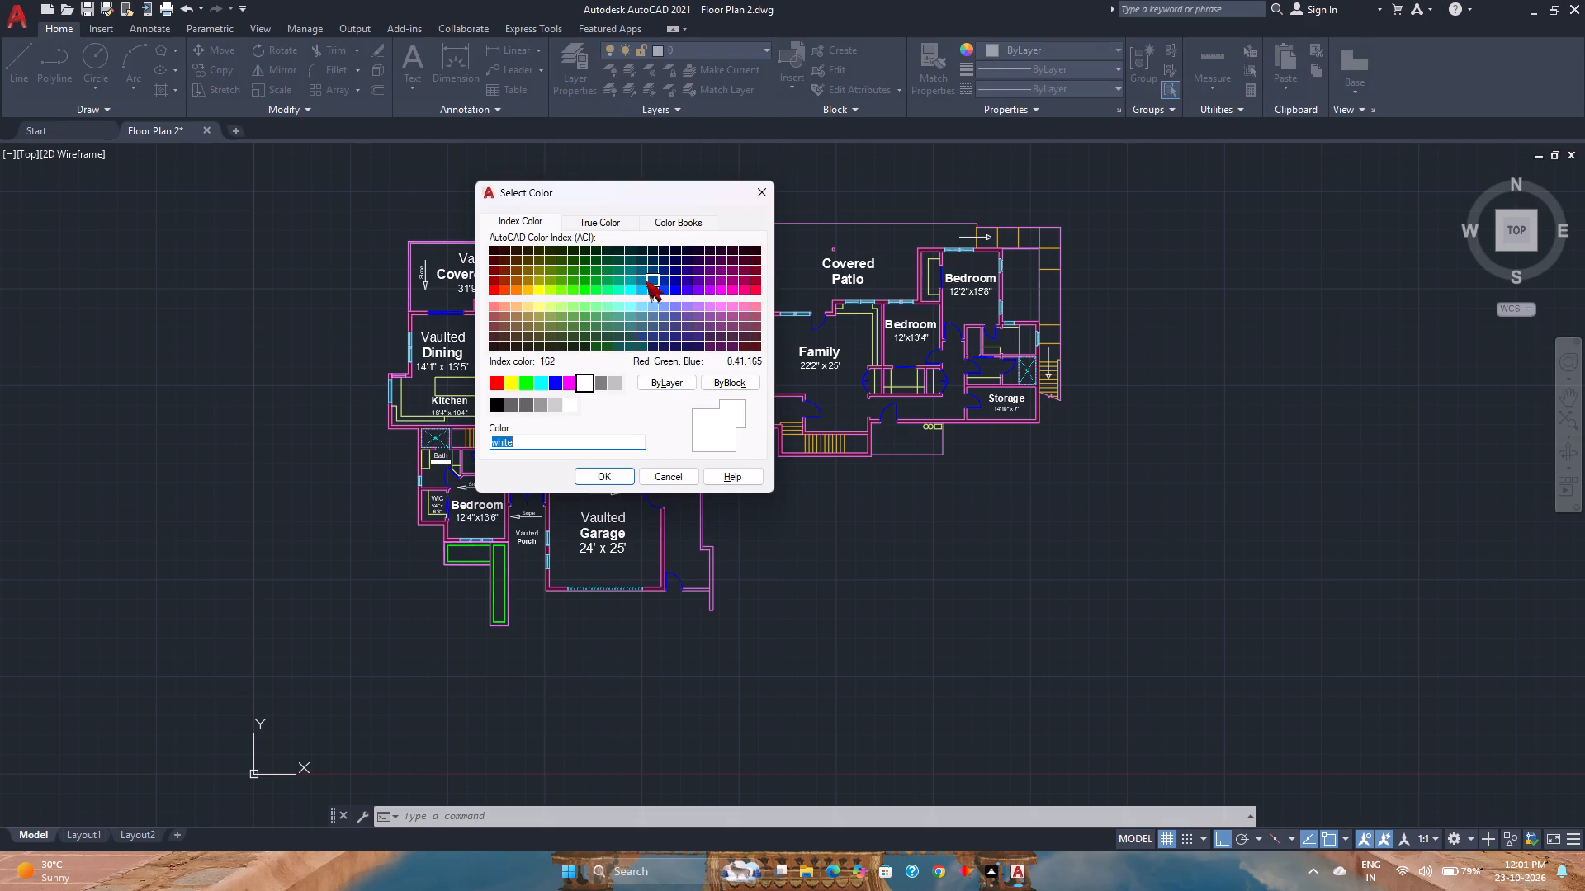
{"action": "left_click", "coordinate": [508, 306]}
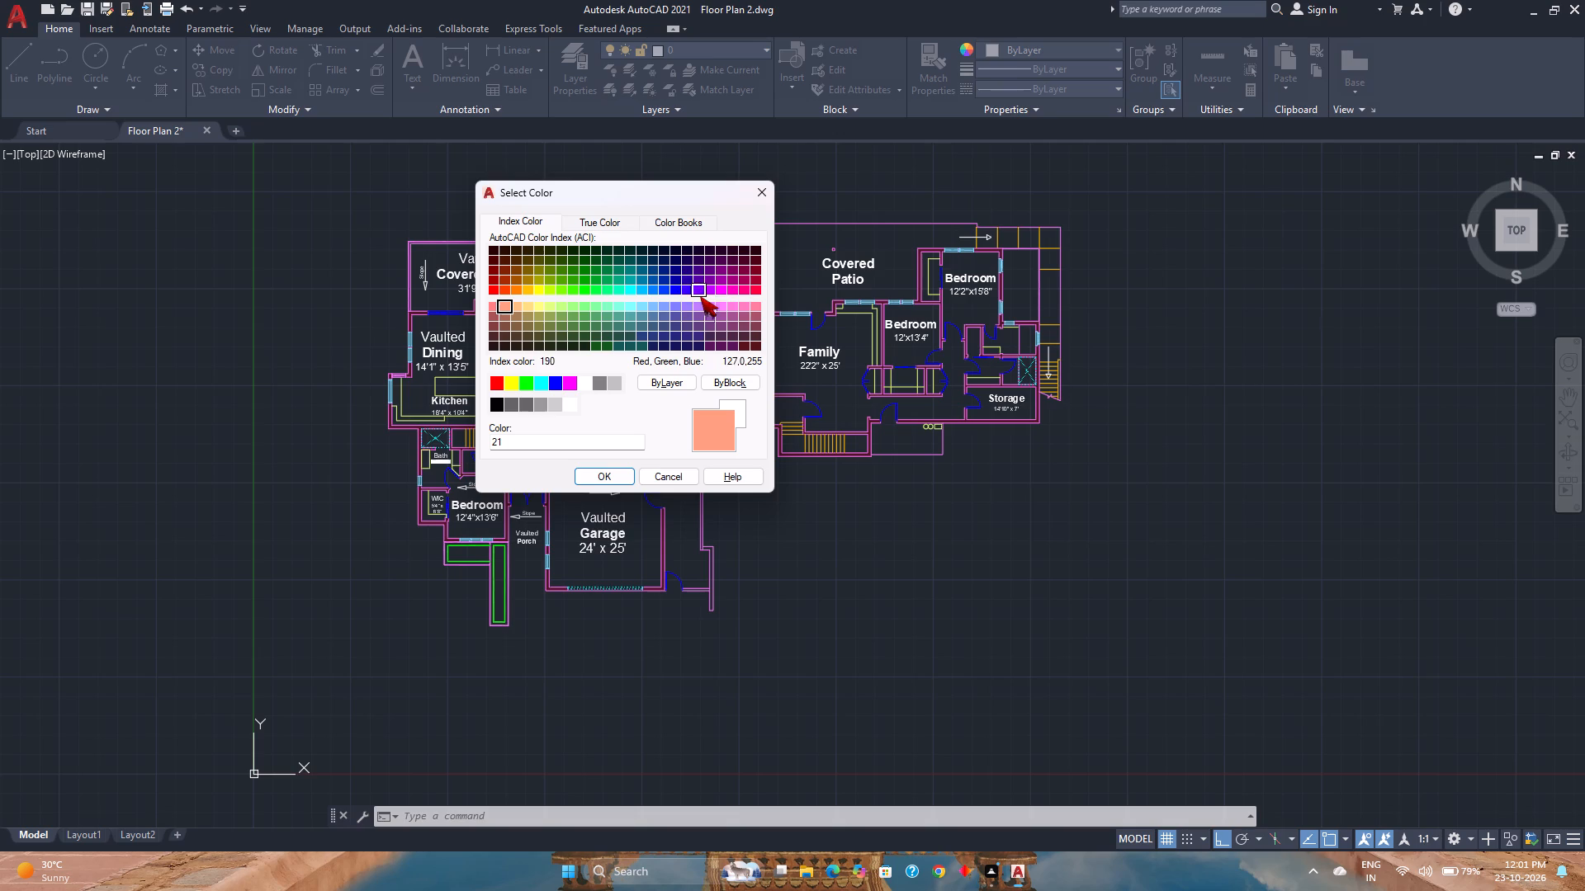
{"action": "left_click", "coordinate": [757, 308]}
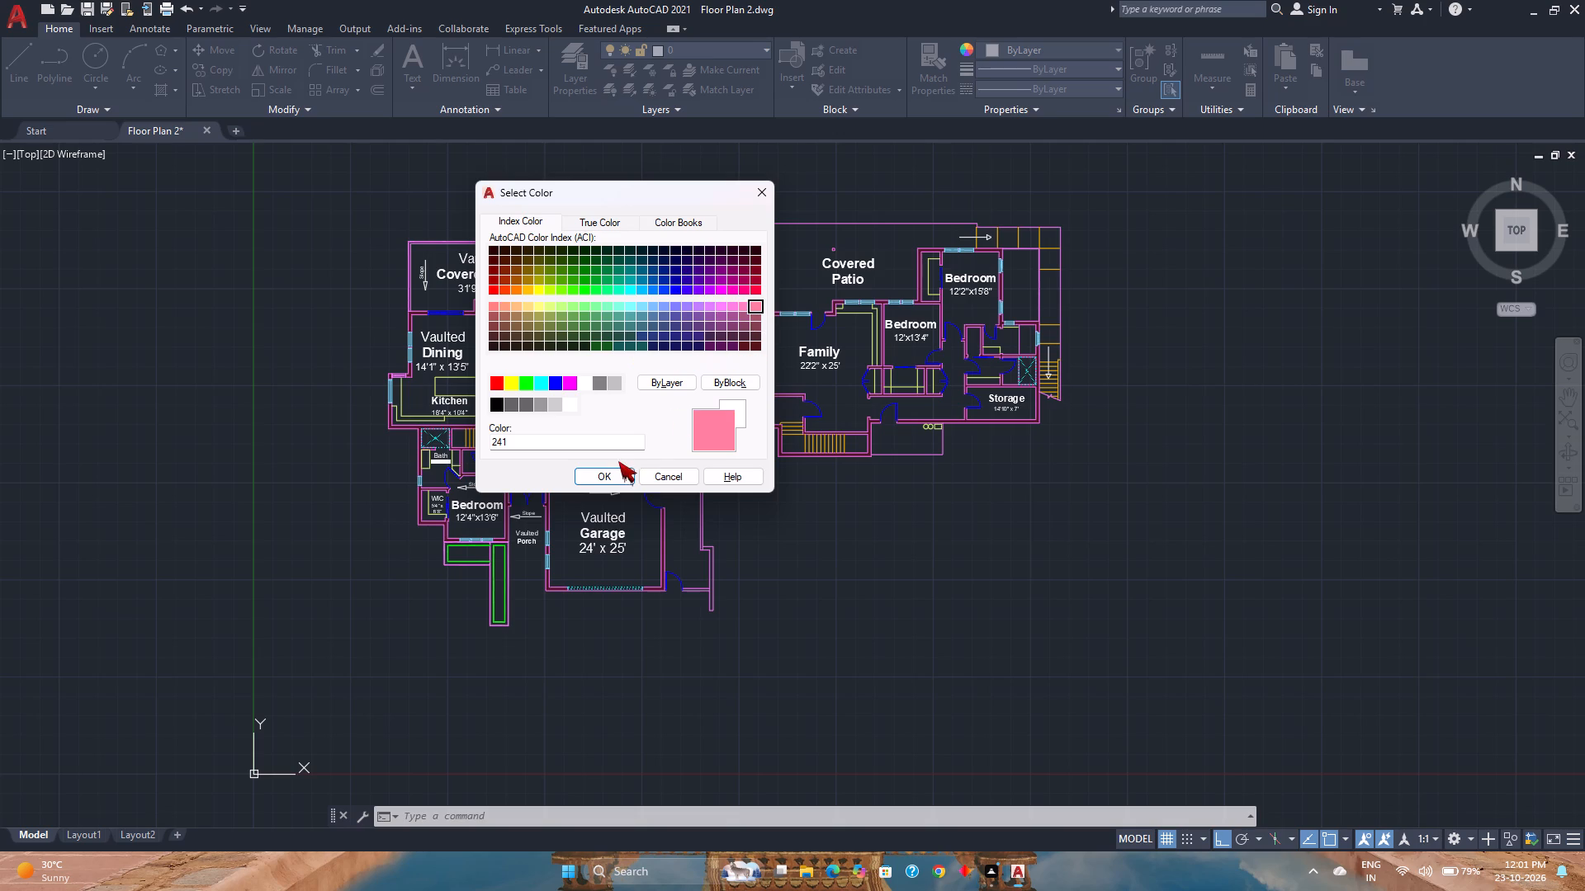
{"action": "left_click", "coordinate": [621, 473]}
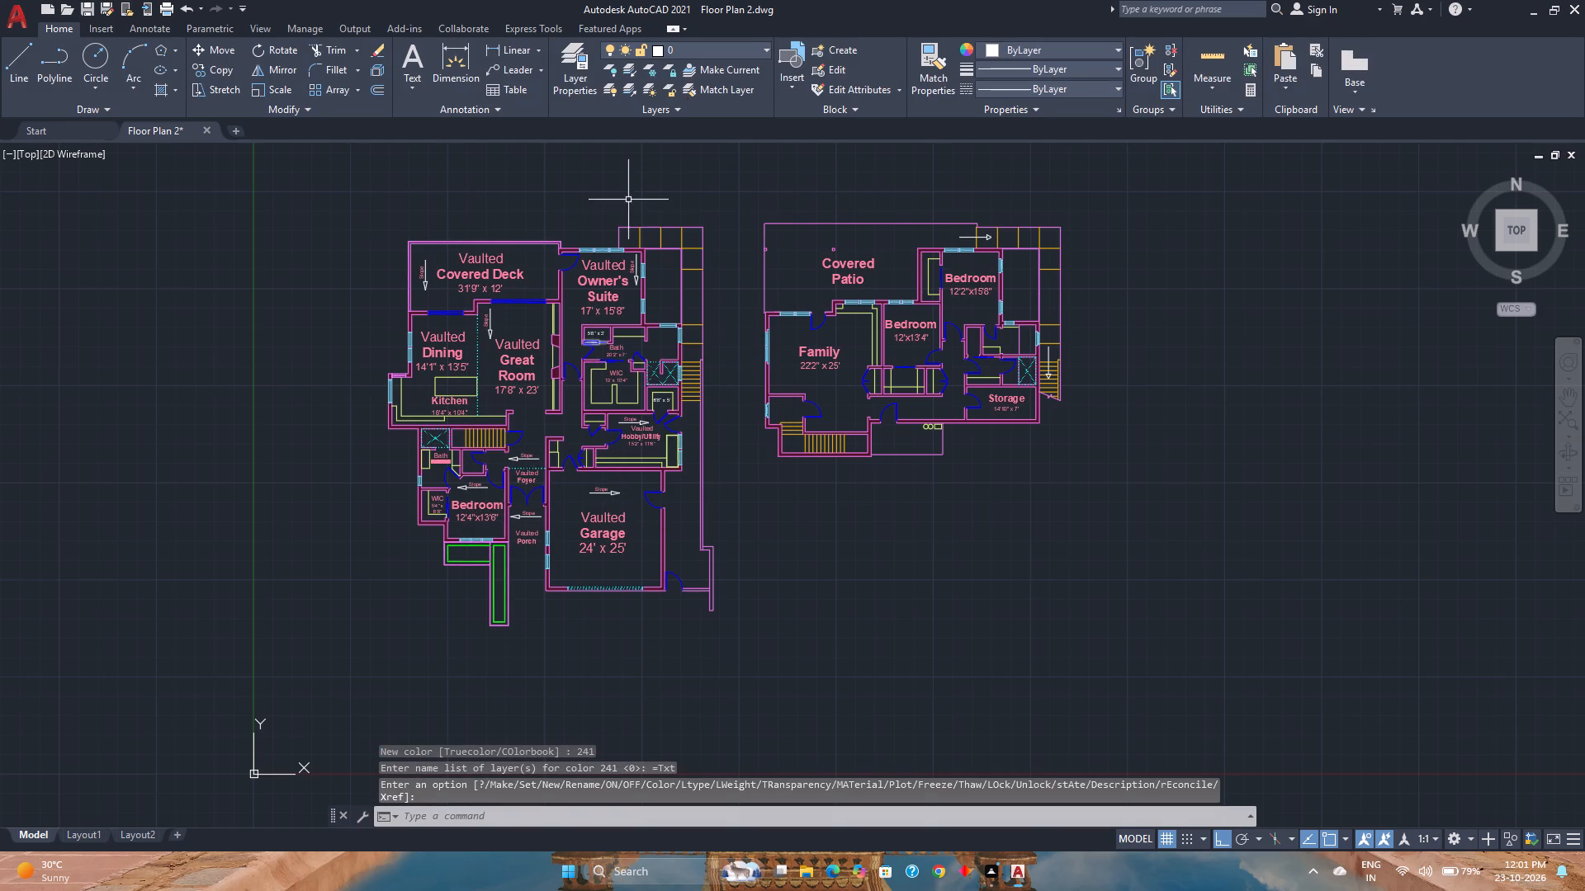
Set the Txt layer's colour to black, index colour 250.
{"action": "scroll", "coordinate": [699, 60], "scroll_direction": "up", "scroll_amount": 2}
{"action": "left_click", "coordinate": [725, 48]}
{"action": "left_click", "coordinate": [668, 228]}
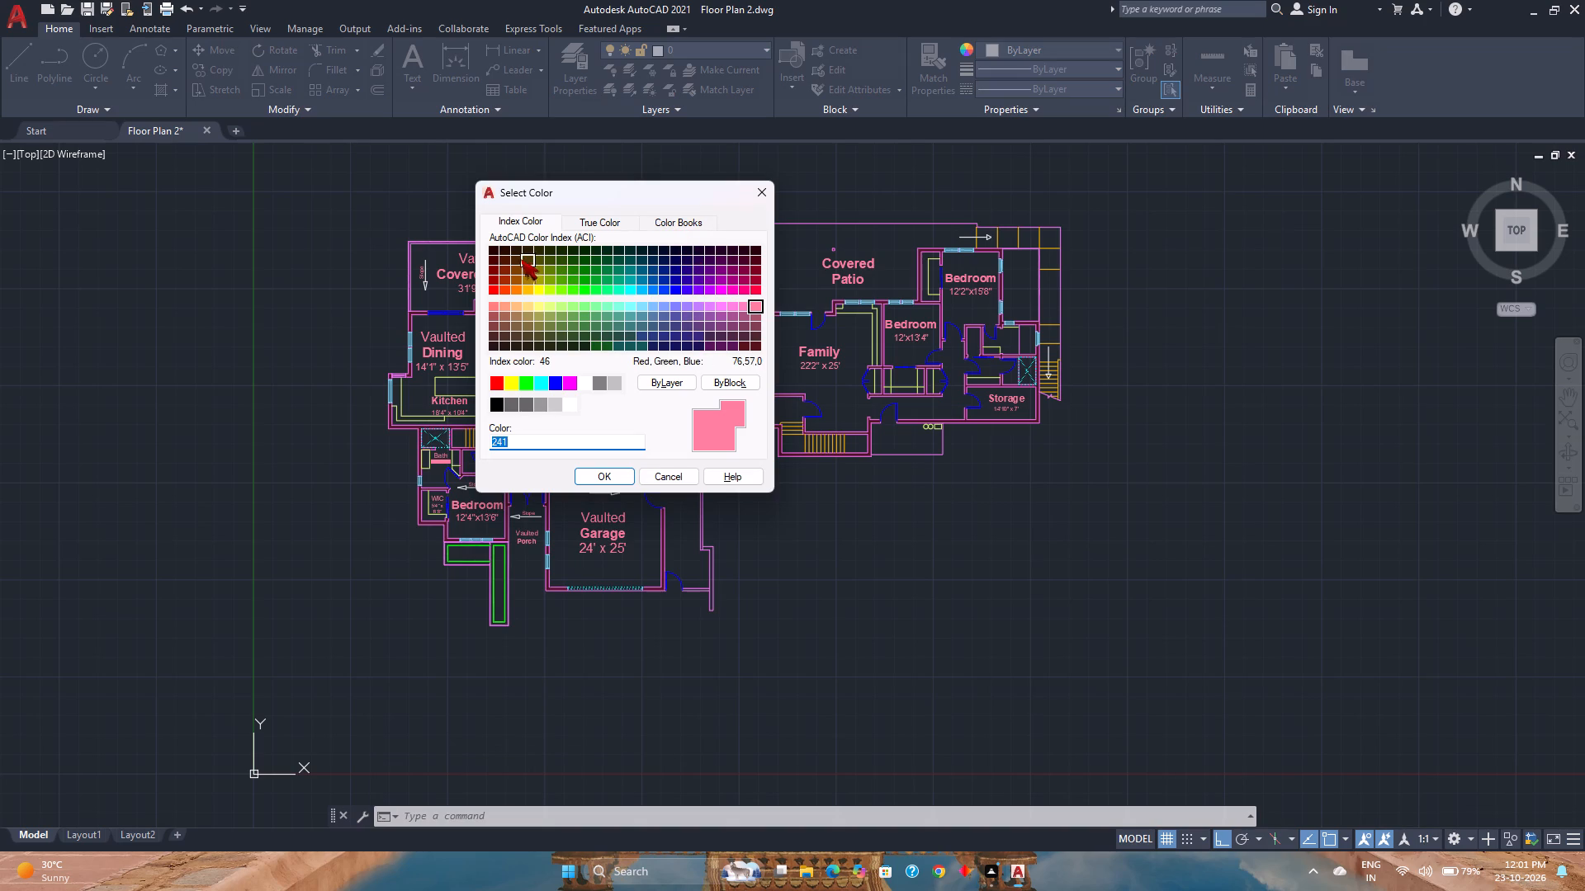
{"action": "left_click", "coordinate": [499, 398]}
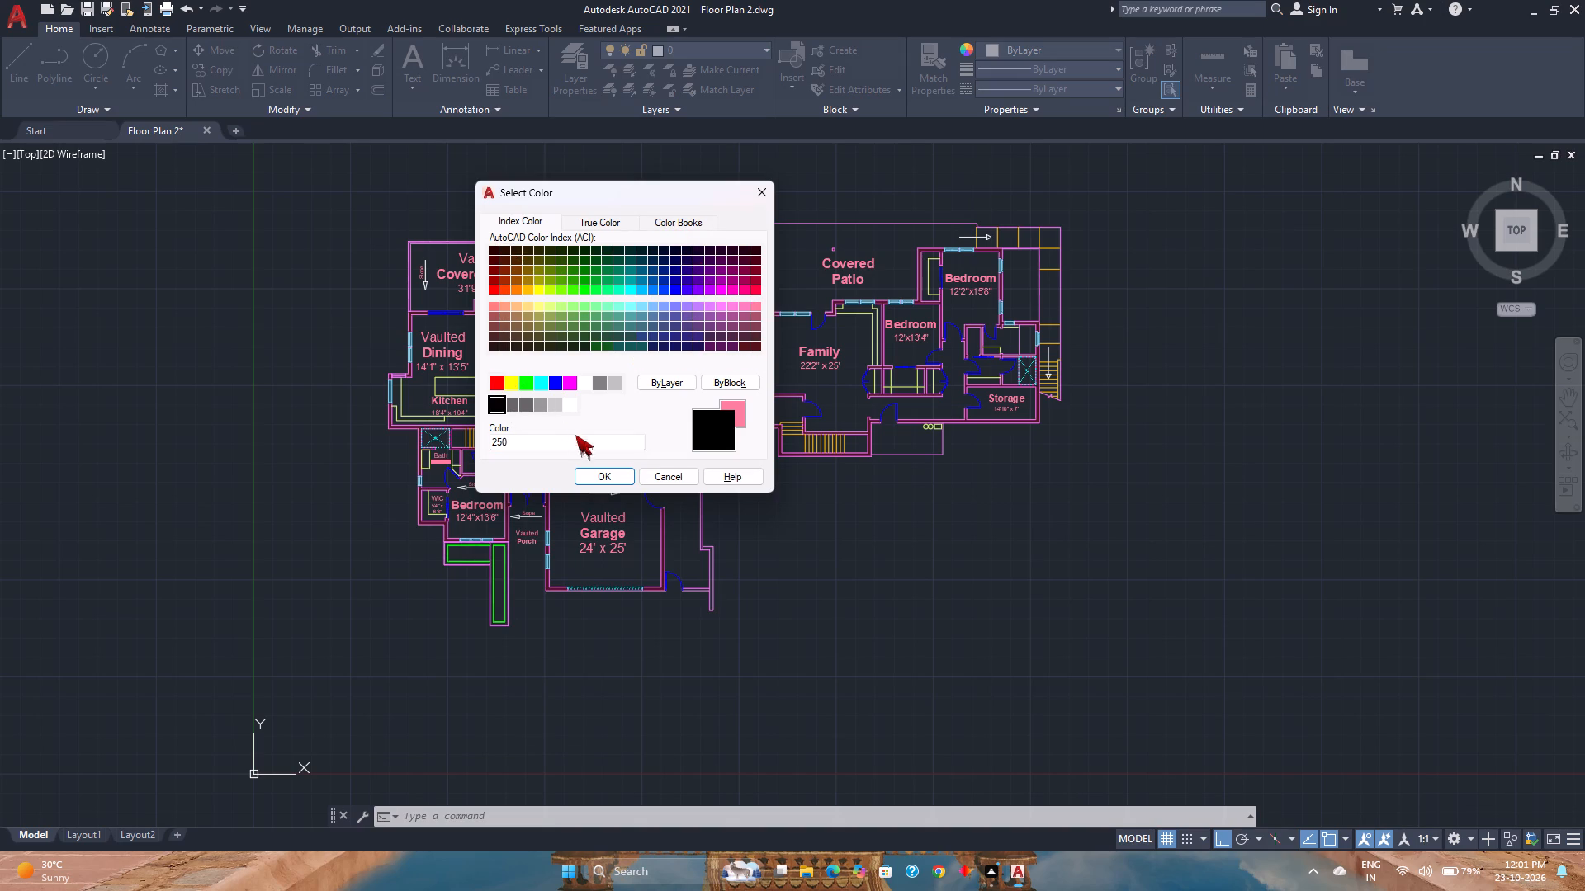
{"action": "left_click", "coordinate": [599, 474]}
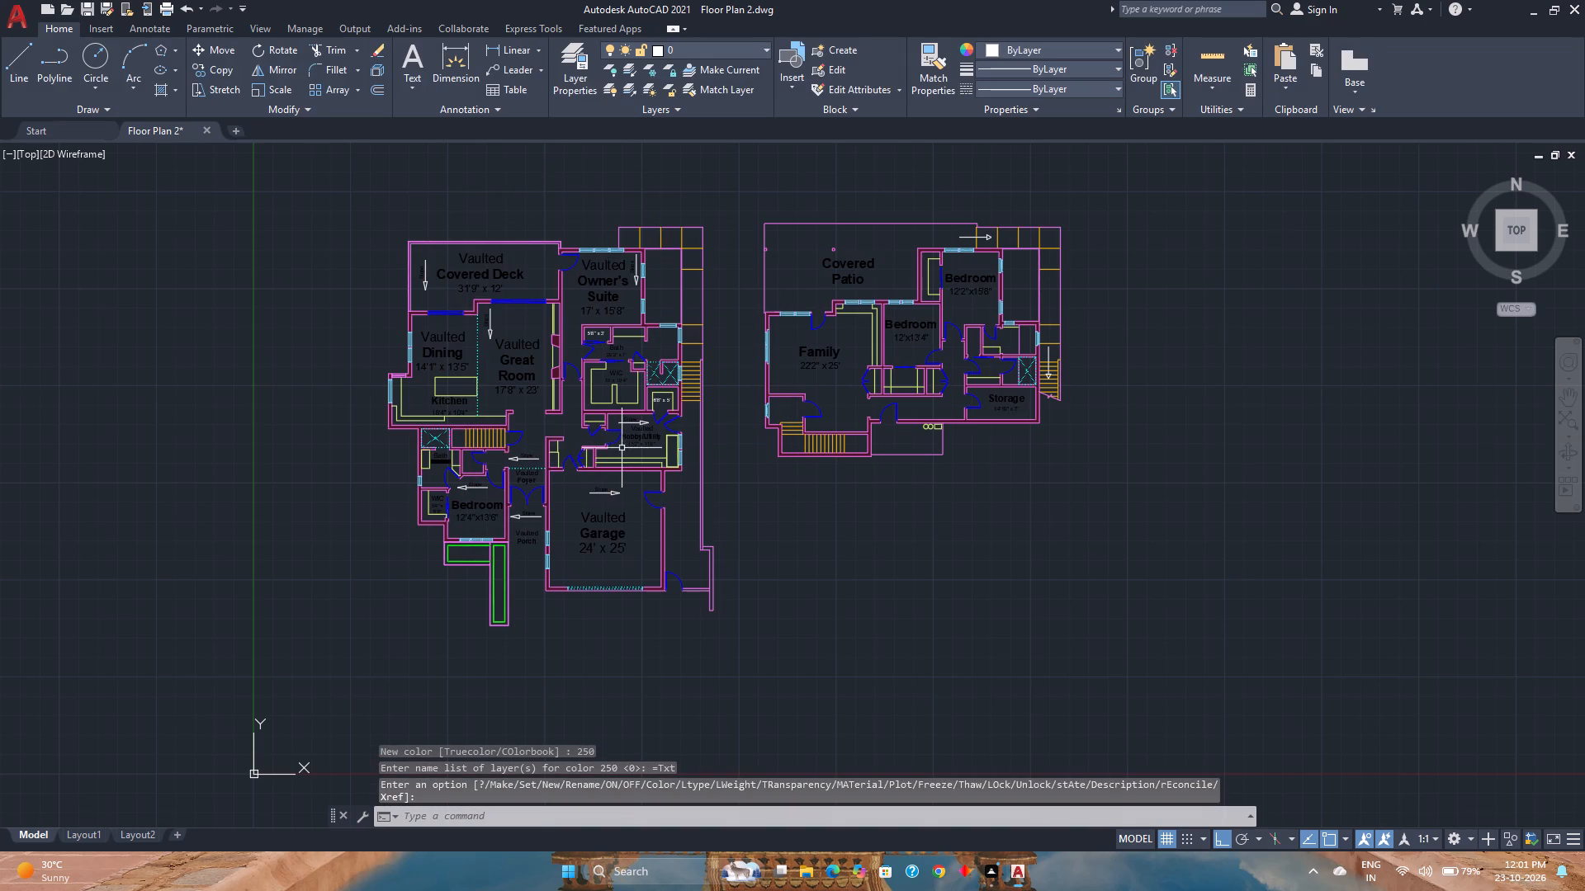
Save the drawing with the black text layer colour.
{"action": "scroll", "coordinate": [766, 495], "scroll_direction": "up", "scroll_amount": 2}
{"action": "middle_click_drag", "start_coordinate": [775, 503], "coordinate": [869, 548]}
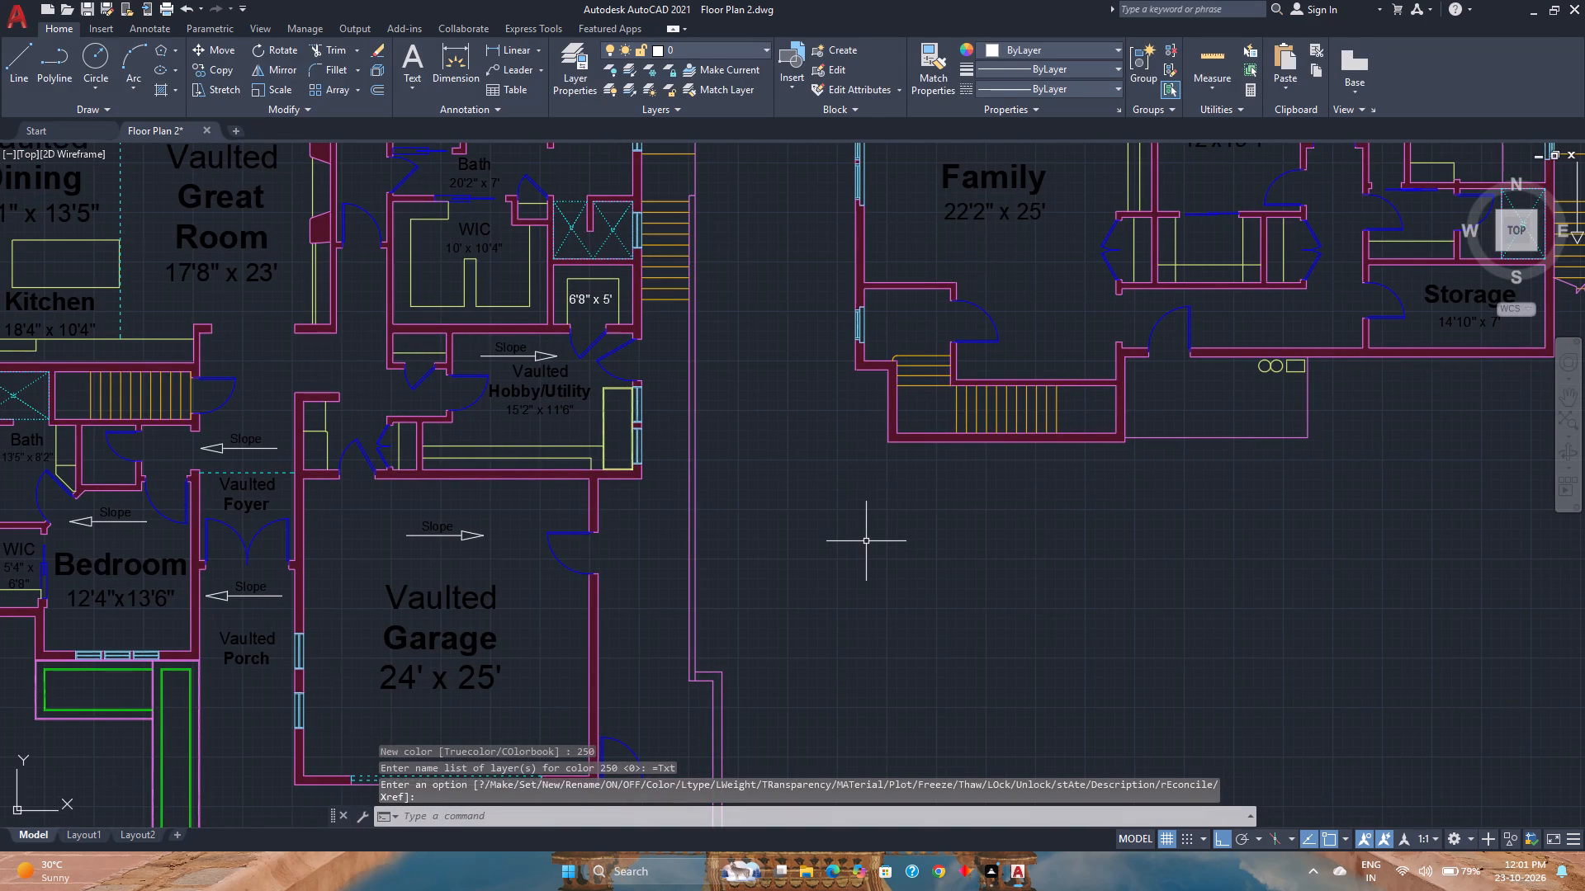
{"action": "scroll", "coordinate": [863, 541], "scroll_direction": "down", "scroll_amount": 1}
{"action": "key", "text": "ctrl+s"}
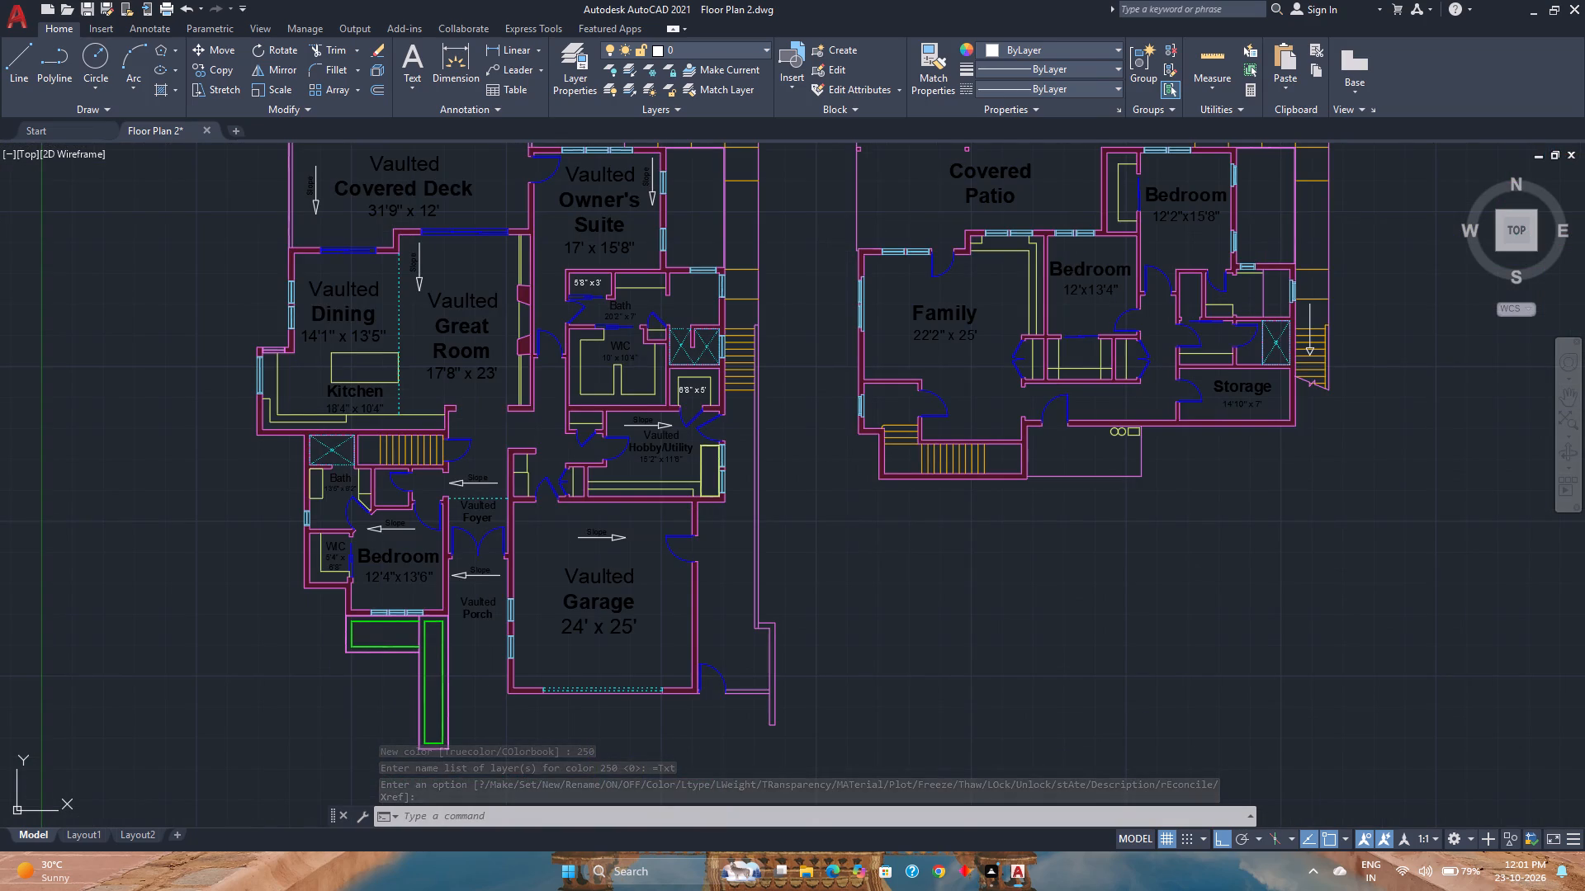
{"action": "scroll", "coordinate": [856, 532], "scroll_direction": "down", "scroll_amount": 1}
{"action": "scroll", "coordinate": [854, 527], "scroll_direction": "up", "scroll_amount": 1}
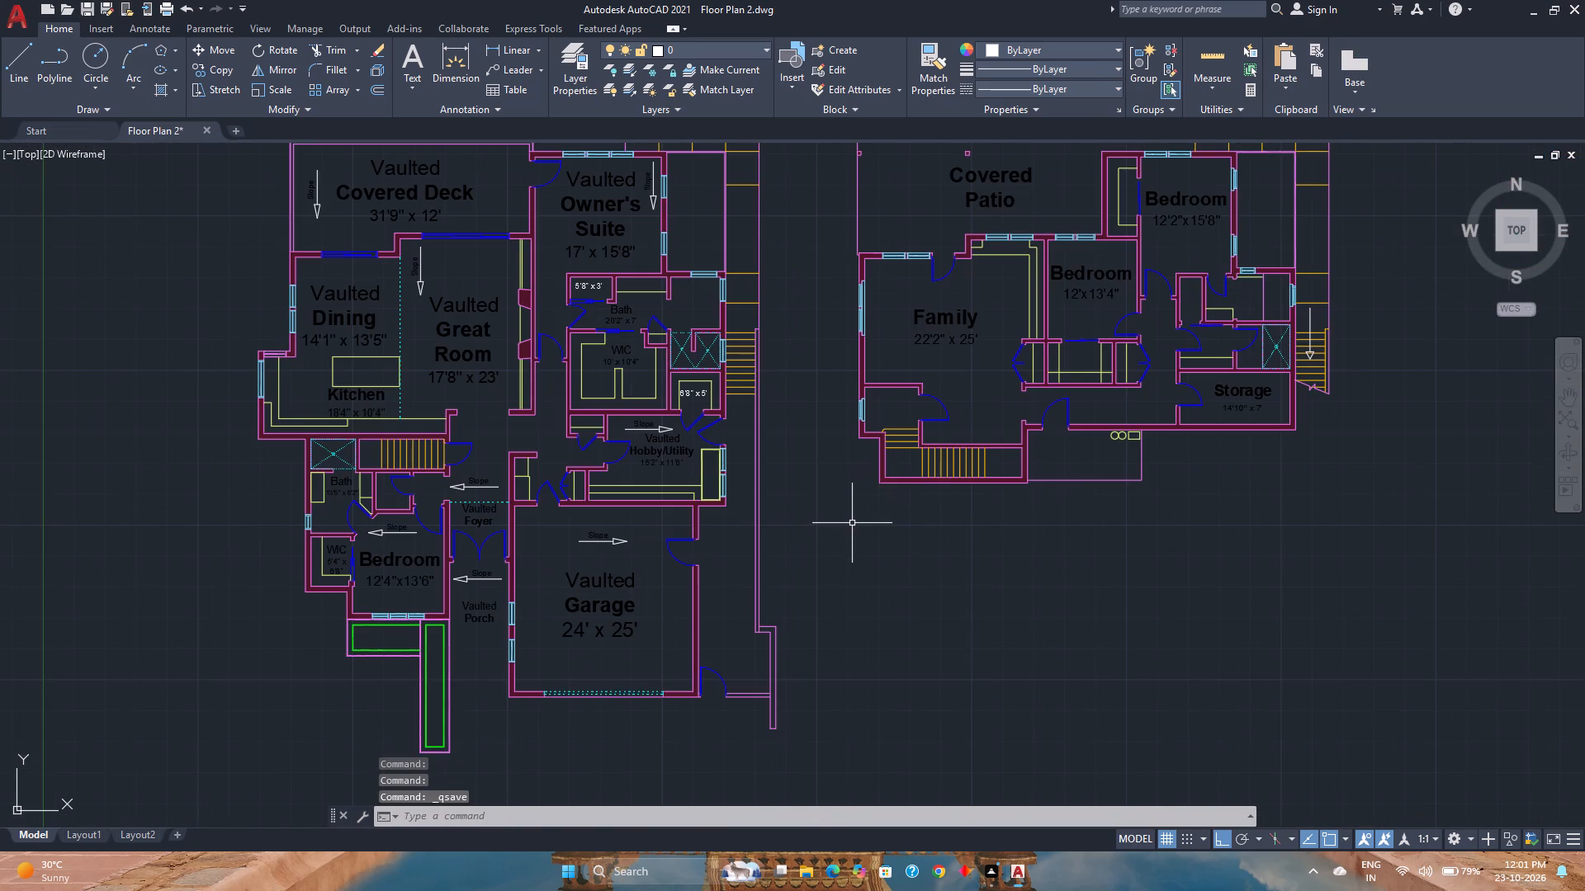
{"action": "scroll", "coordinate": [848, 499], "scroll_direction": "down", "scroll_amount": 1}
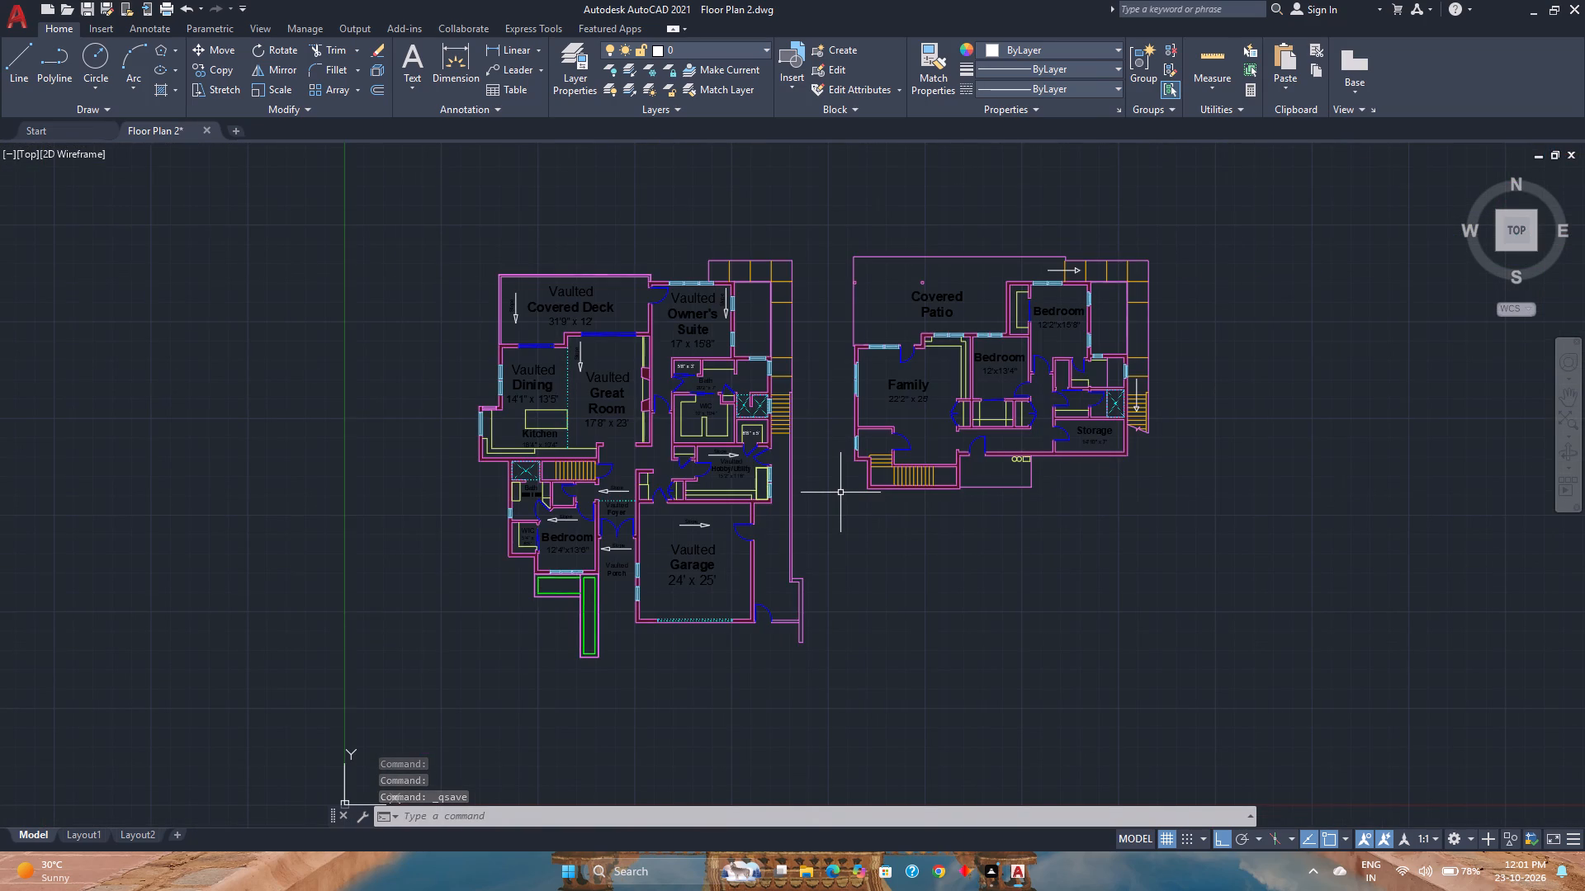
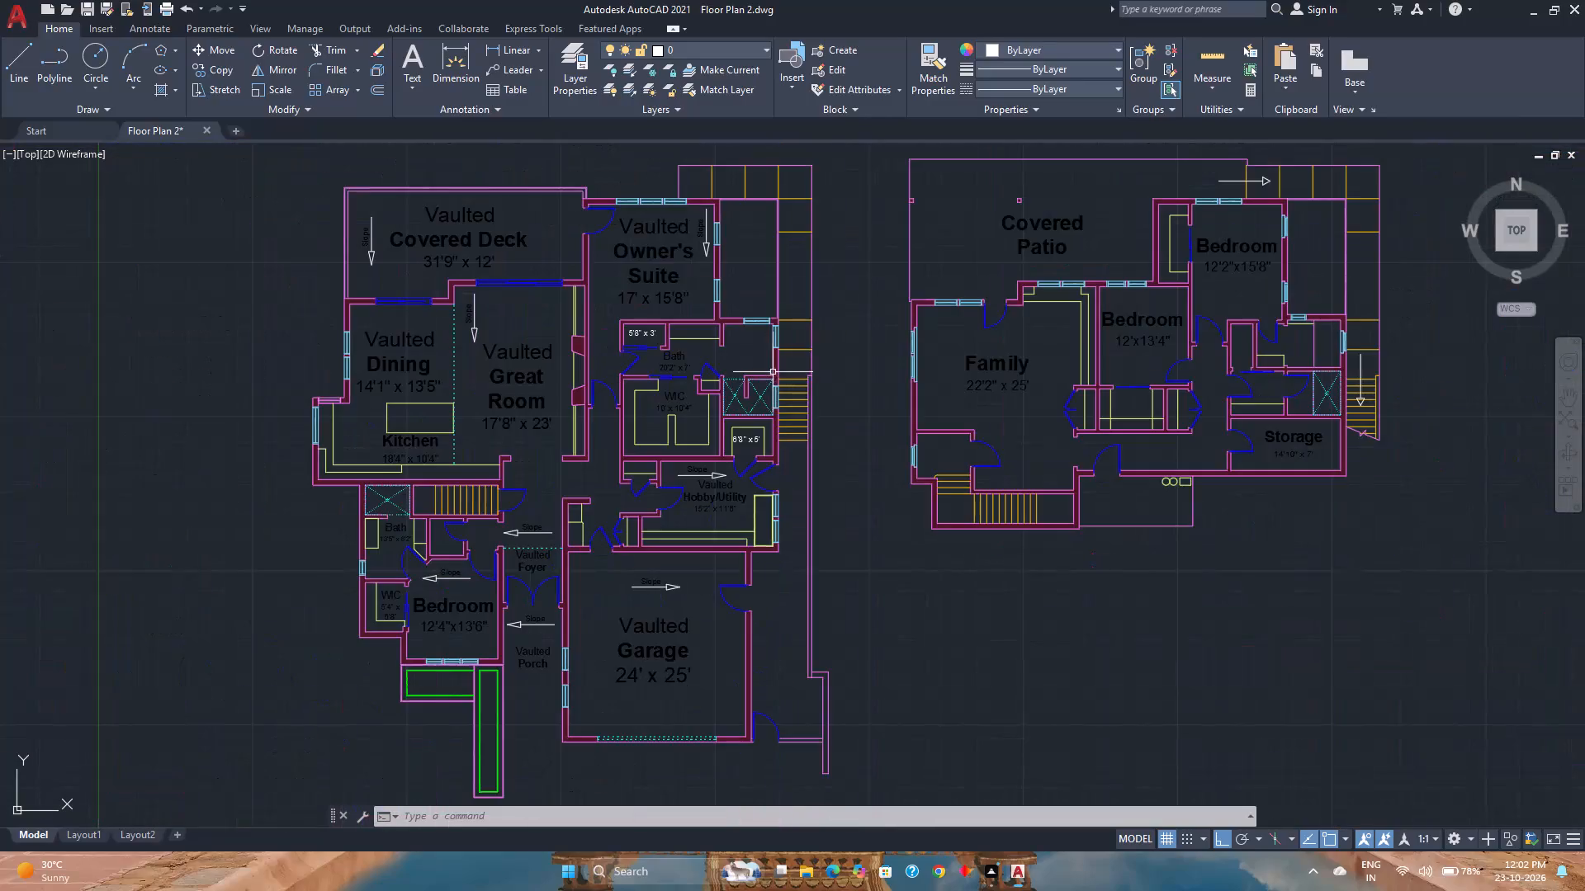
Move the 5'8" x 3' size label above the owner's suite bath onto the Txt layer.
{"action": "scroll", "coordinate": [830, 379], "scroll_direction": "down", "scroll_amount": 1}
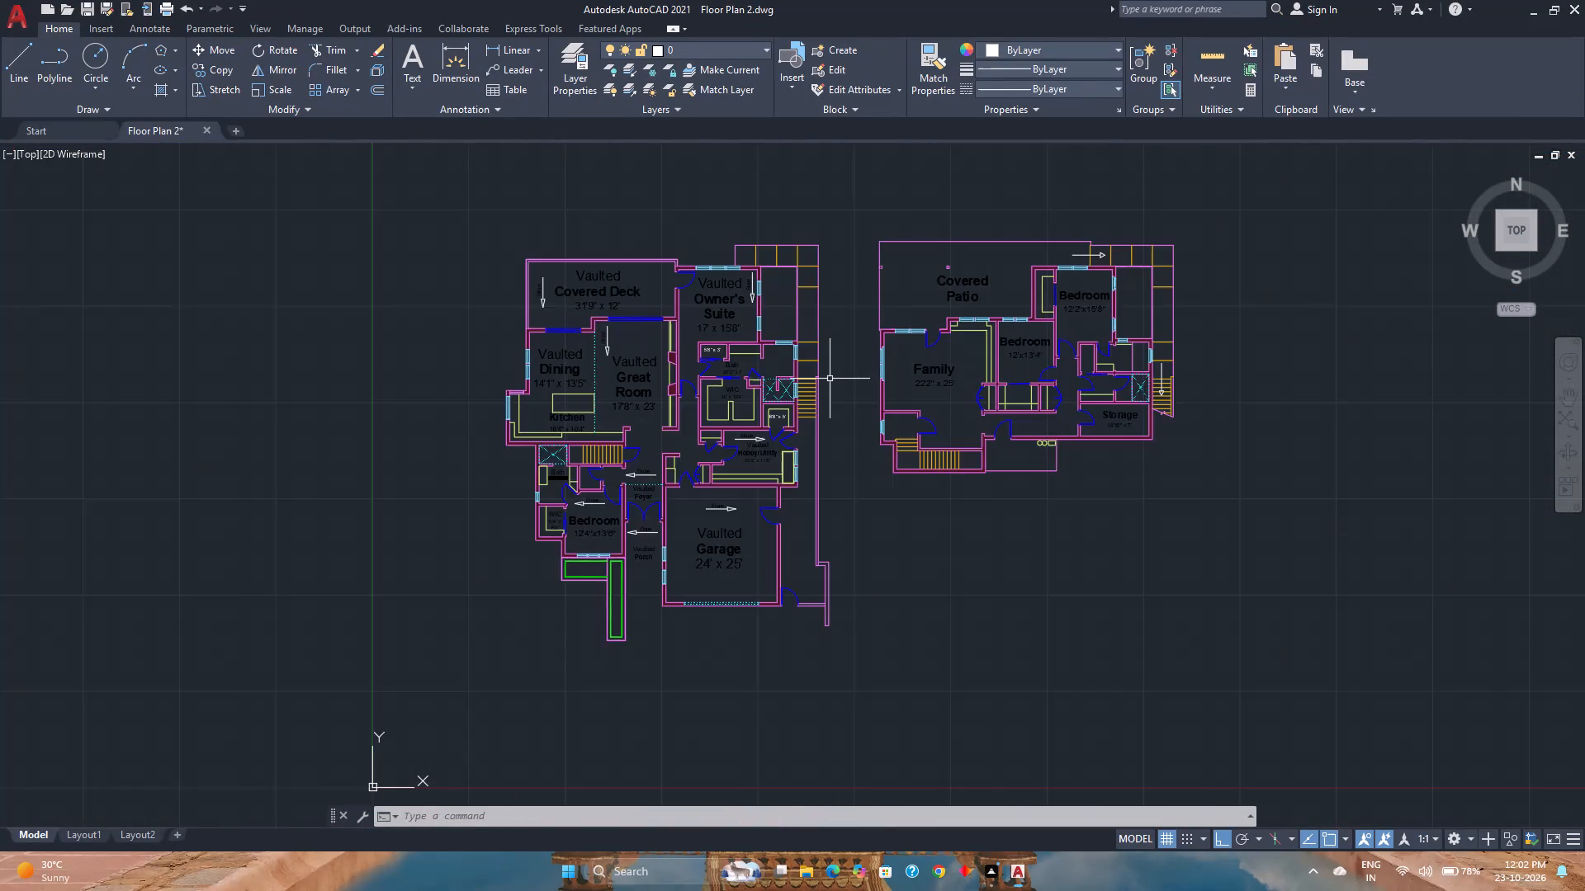
{"action": "scroll", "coordinate": [868, 365], "scroll_direction": "up", "scroll_amount": 2}
{"action": "middle_click_drag", "start_coordinate": [868, 365], "coordinate": [663, 406]}
{"action": "middle_click", "coordinate": [663, 406]}
{"action": "scroll", "coordinate": [662, 402], "scroll_direction": "down", "scroll_amount": 1}
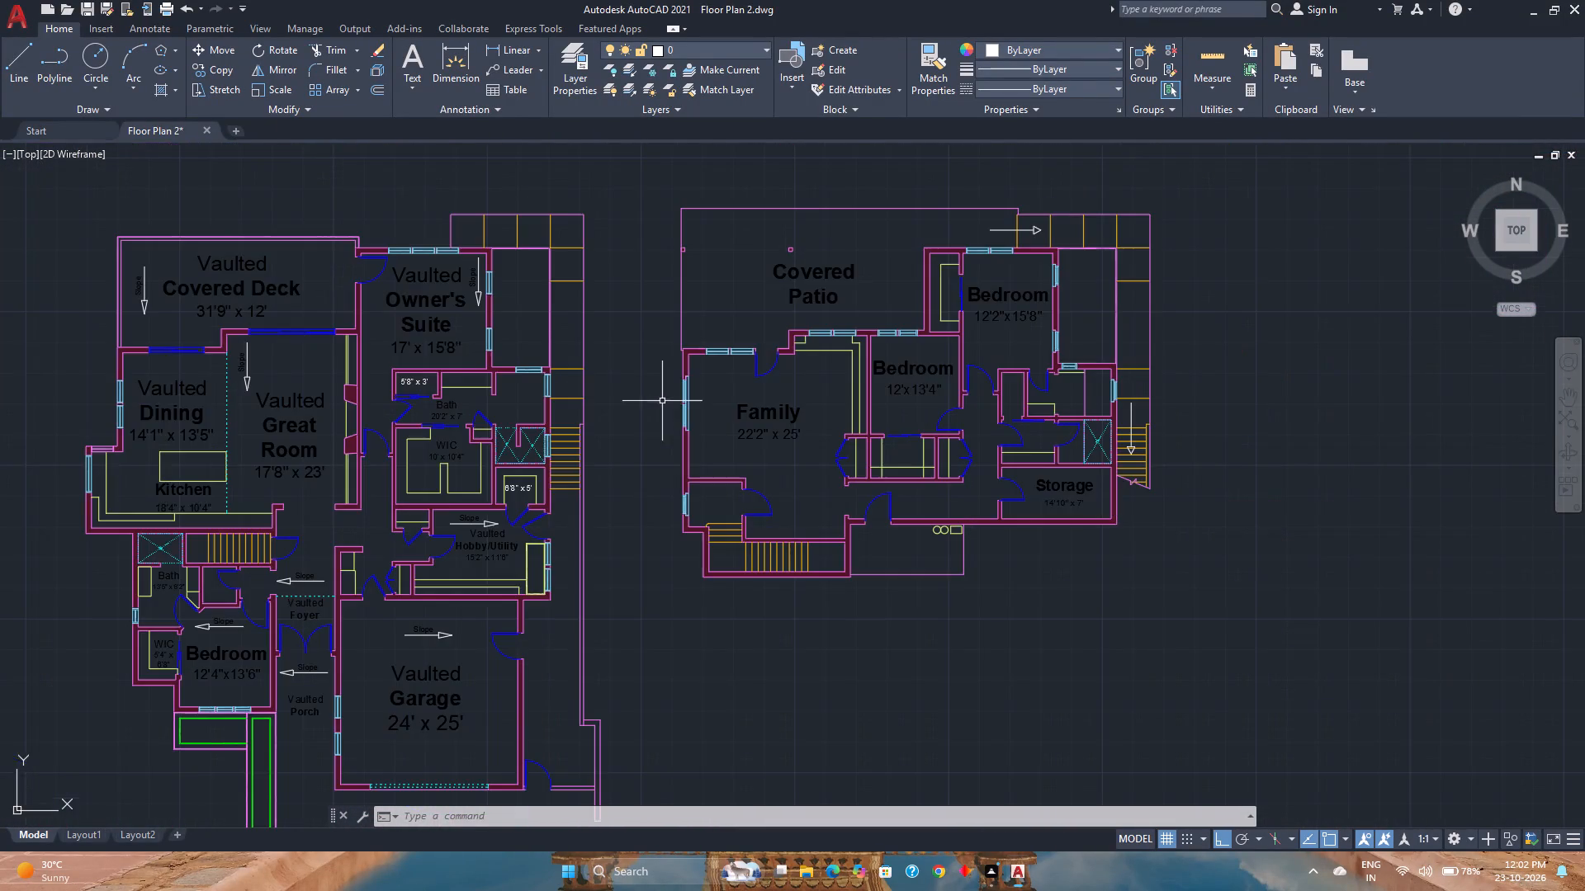
{"action": "scroll", "coordinate": [662, 401], "scroll_direction": "down", "scroll_amount": 1}
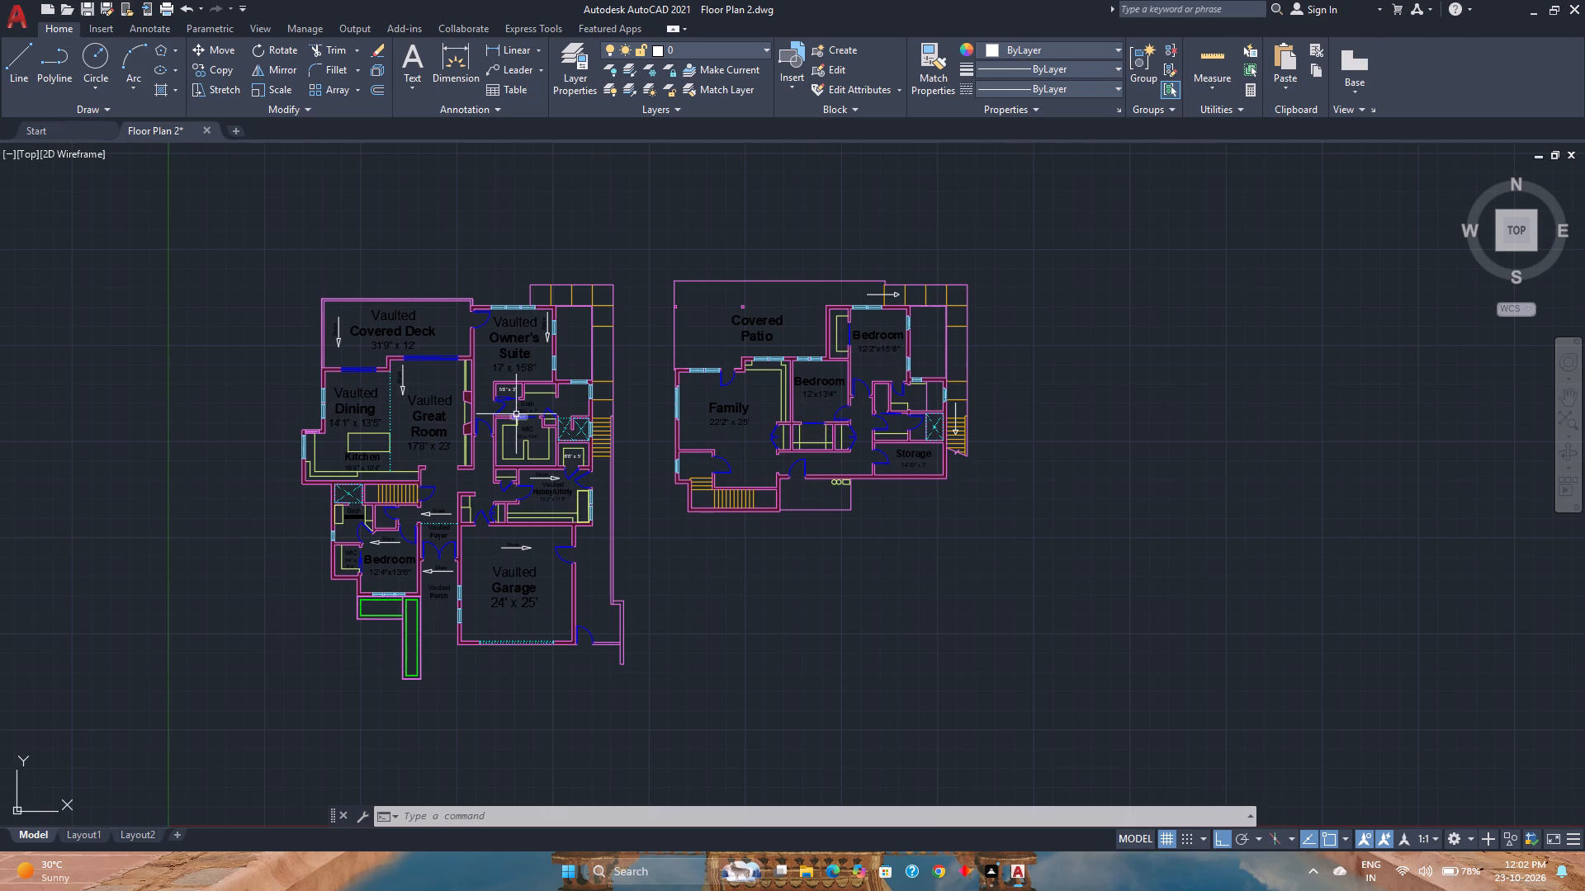
{"action": "scroll", "coordinate": [525, 414], "scroll_direction": "up", "scroll_amount": 2}
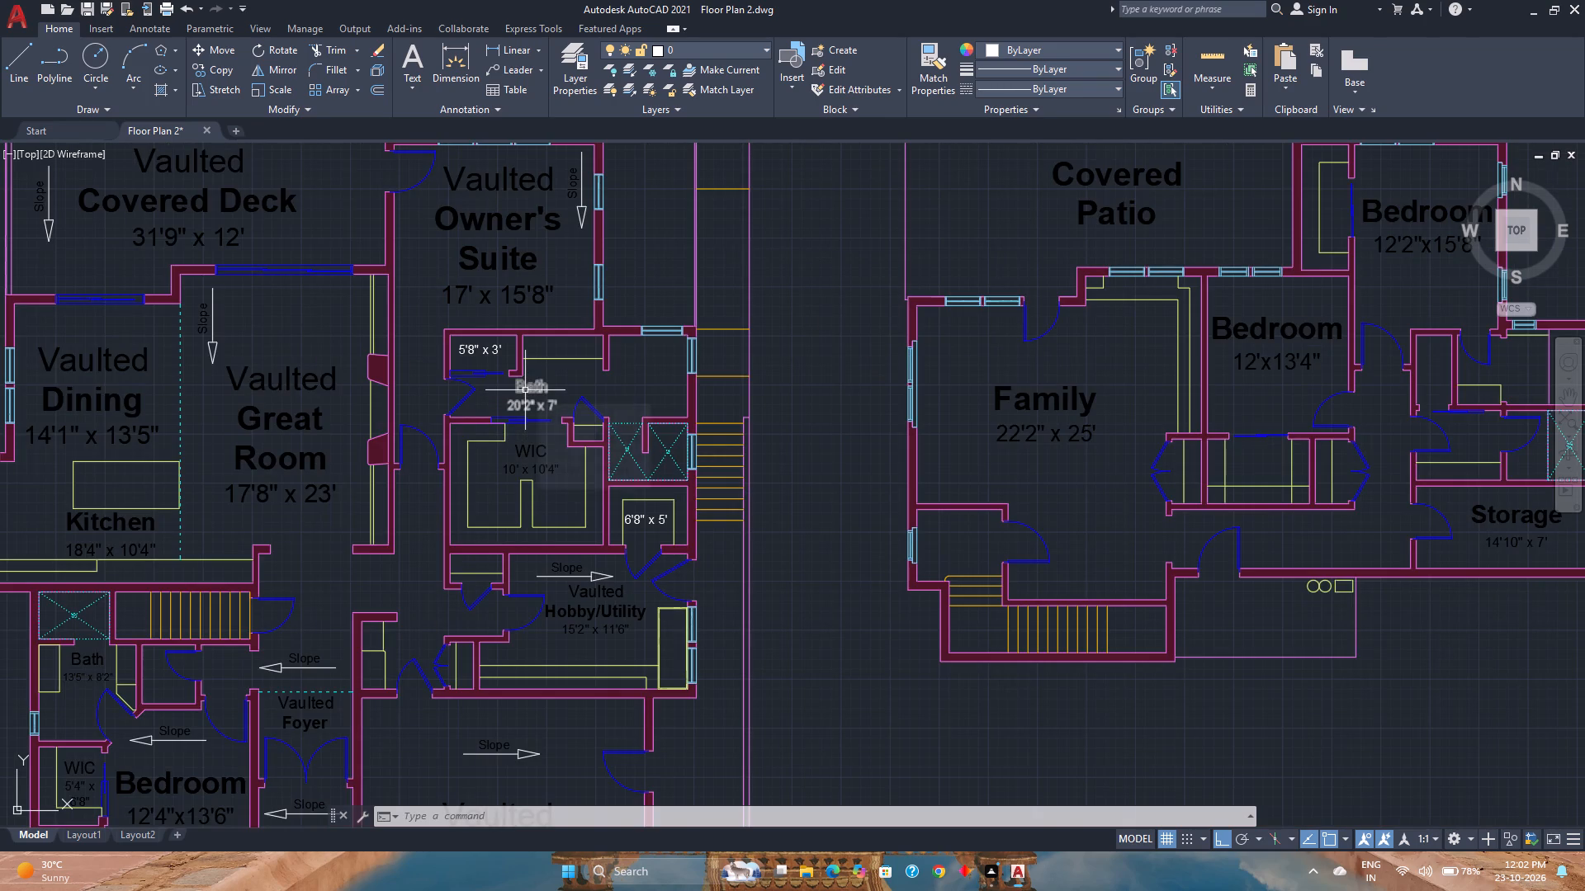
{"action": "left_click", "coordinate": [471, 346]}
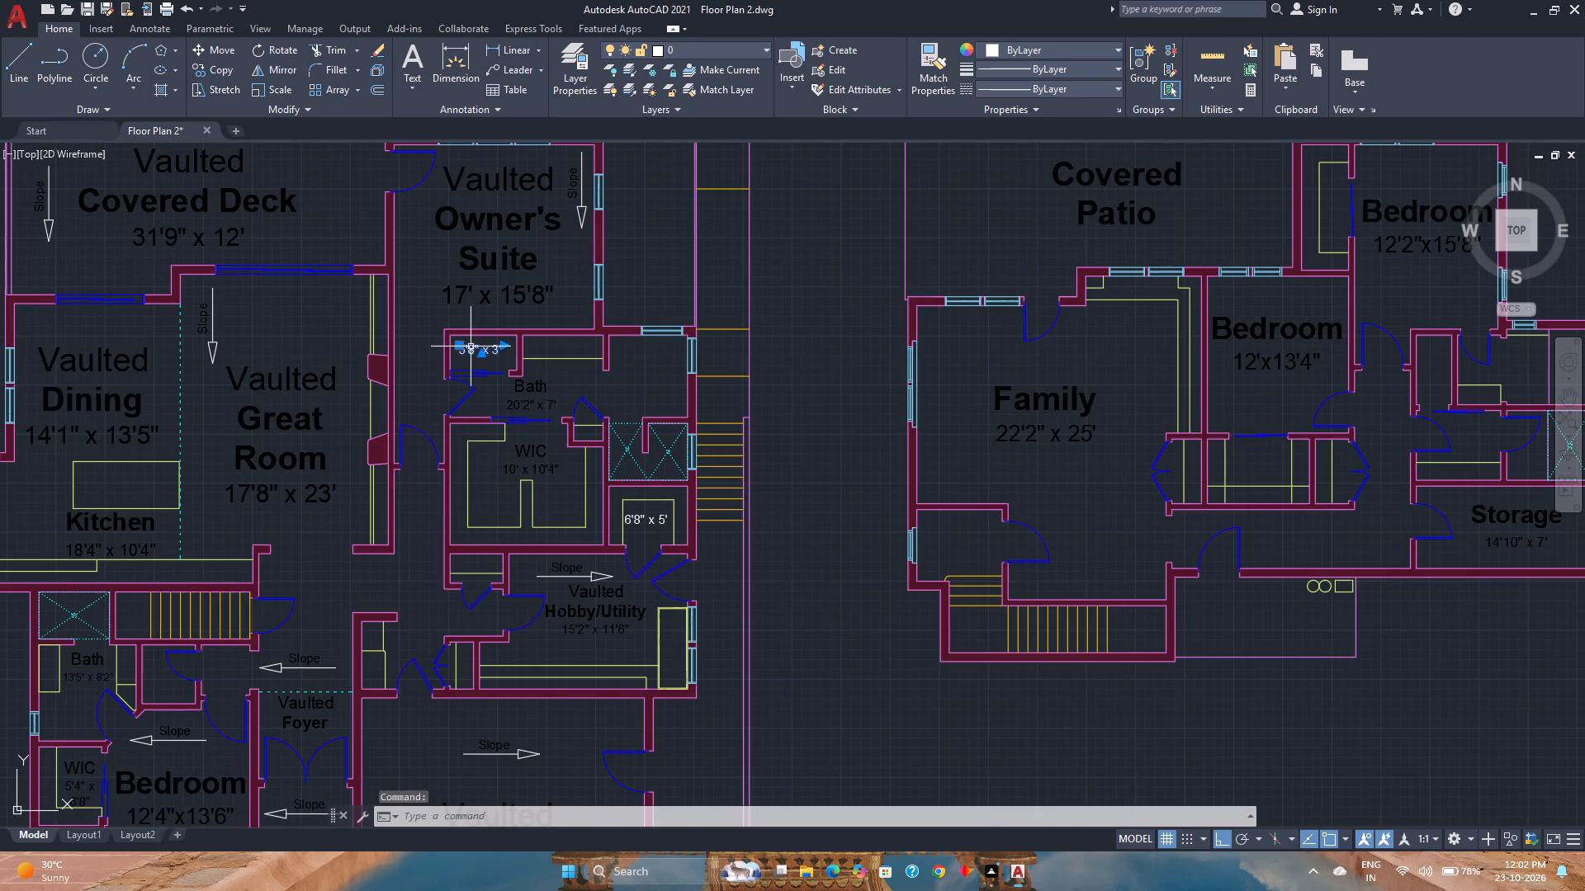
{"action": "left_click", "coordinate": [717, 54]}
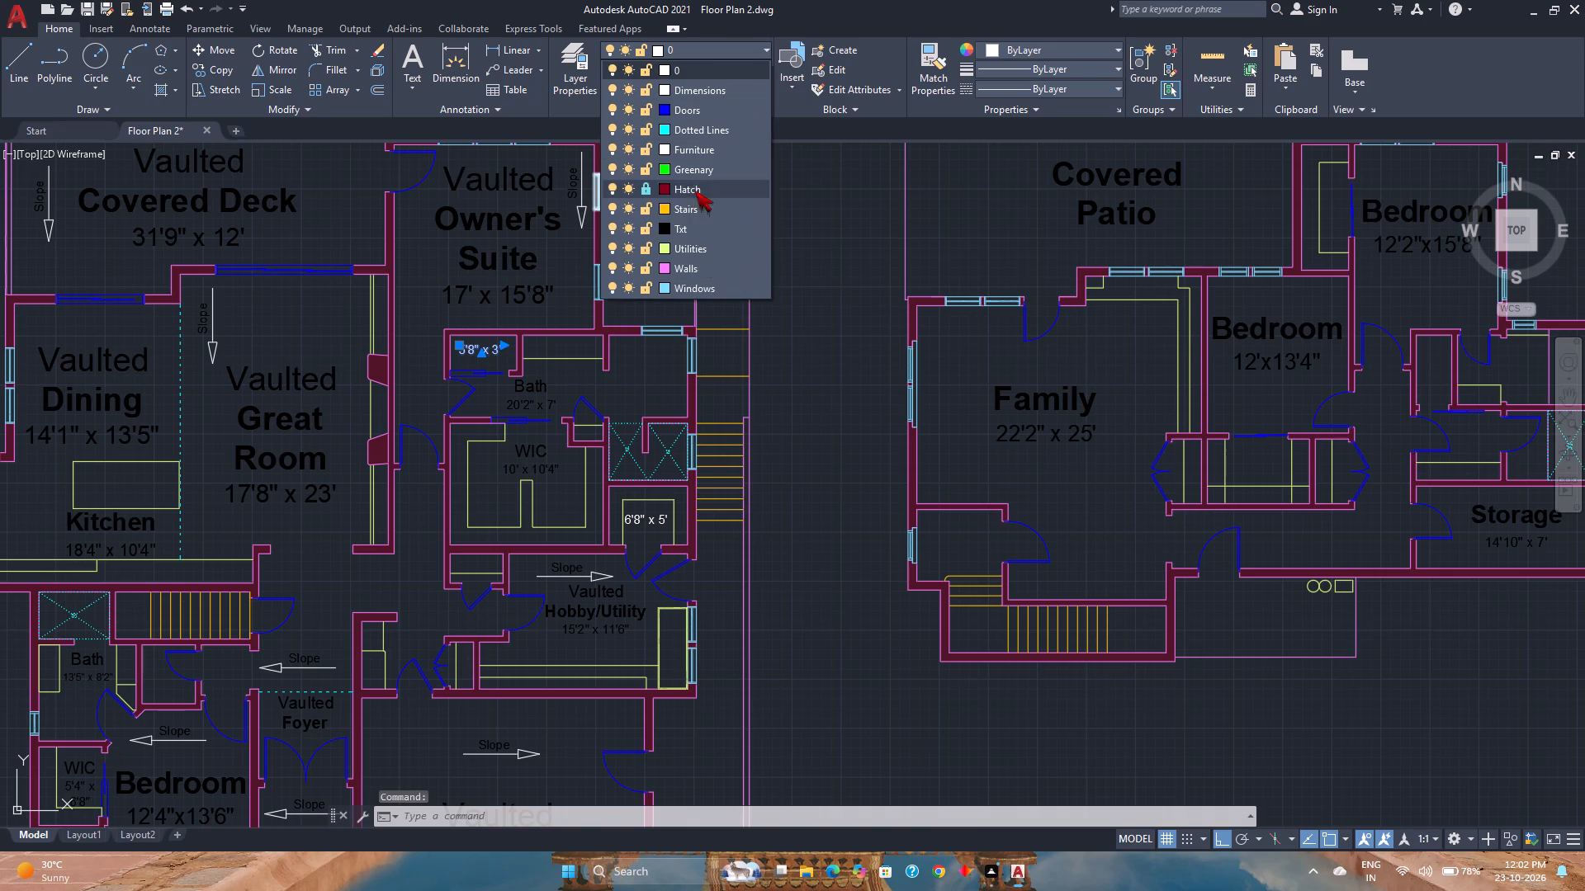
{"action": "left_click", "coordinate": [698, 223]}
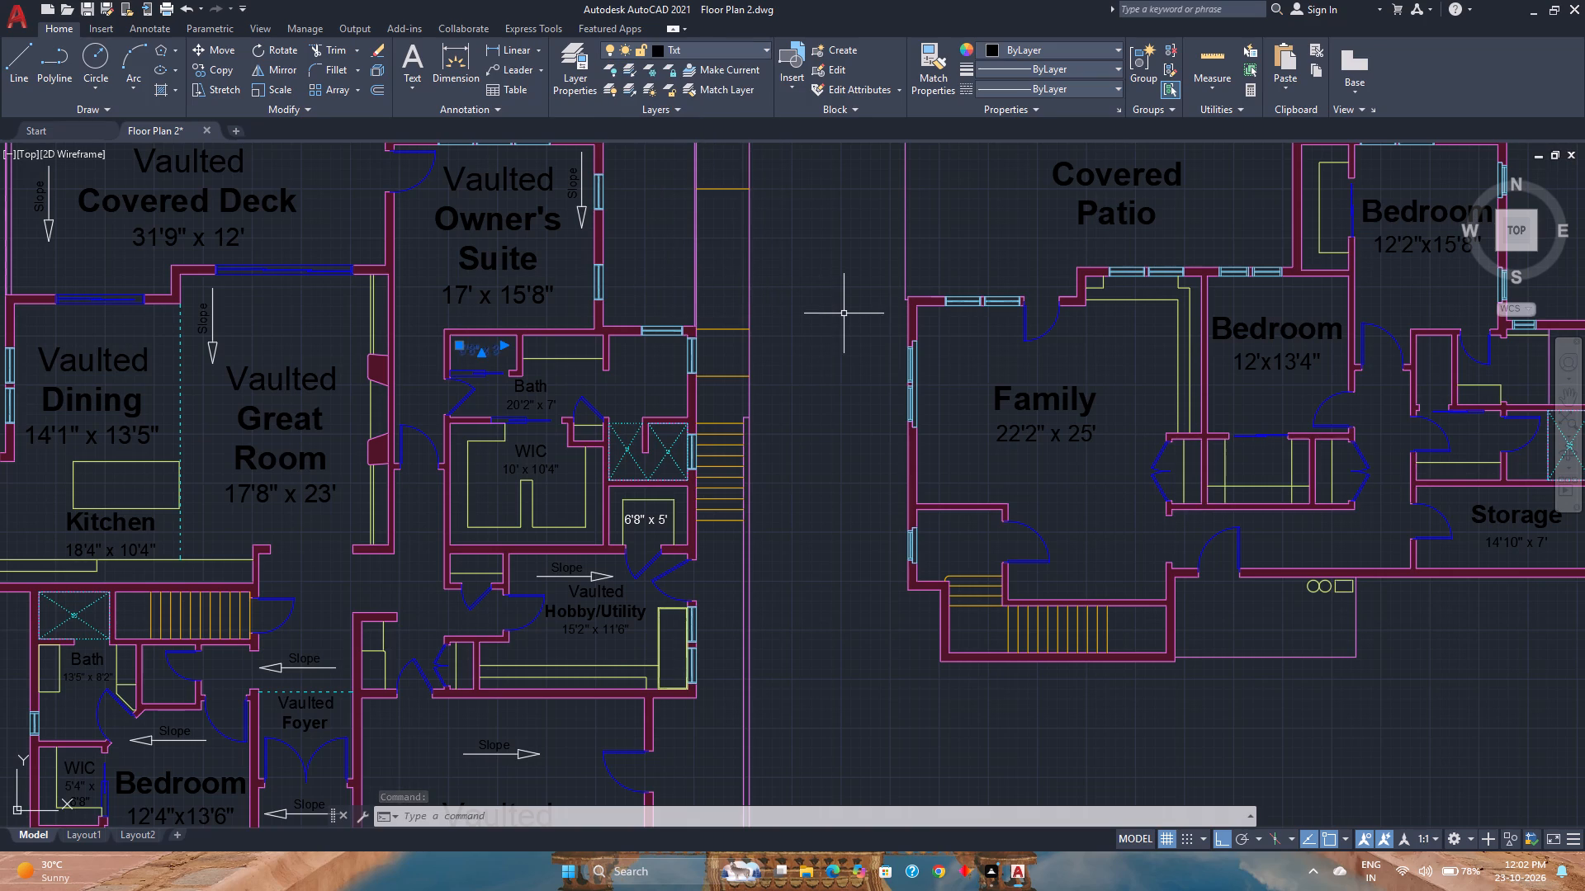
{"action": "scroll", "coordinate": [844, 313], "scroll_direction": "down", "scroll_amount": 1}
{"action": "middle_click_drag", "start_coordinate": [844, 313], "coordinate": [783, 353]}
{"action": "middle_click", "coordinate": [783, 353]}
{"action": "key", "text": "Escape"}
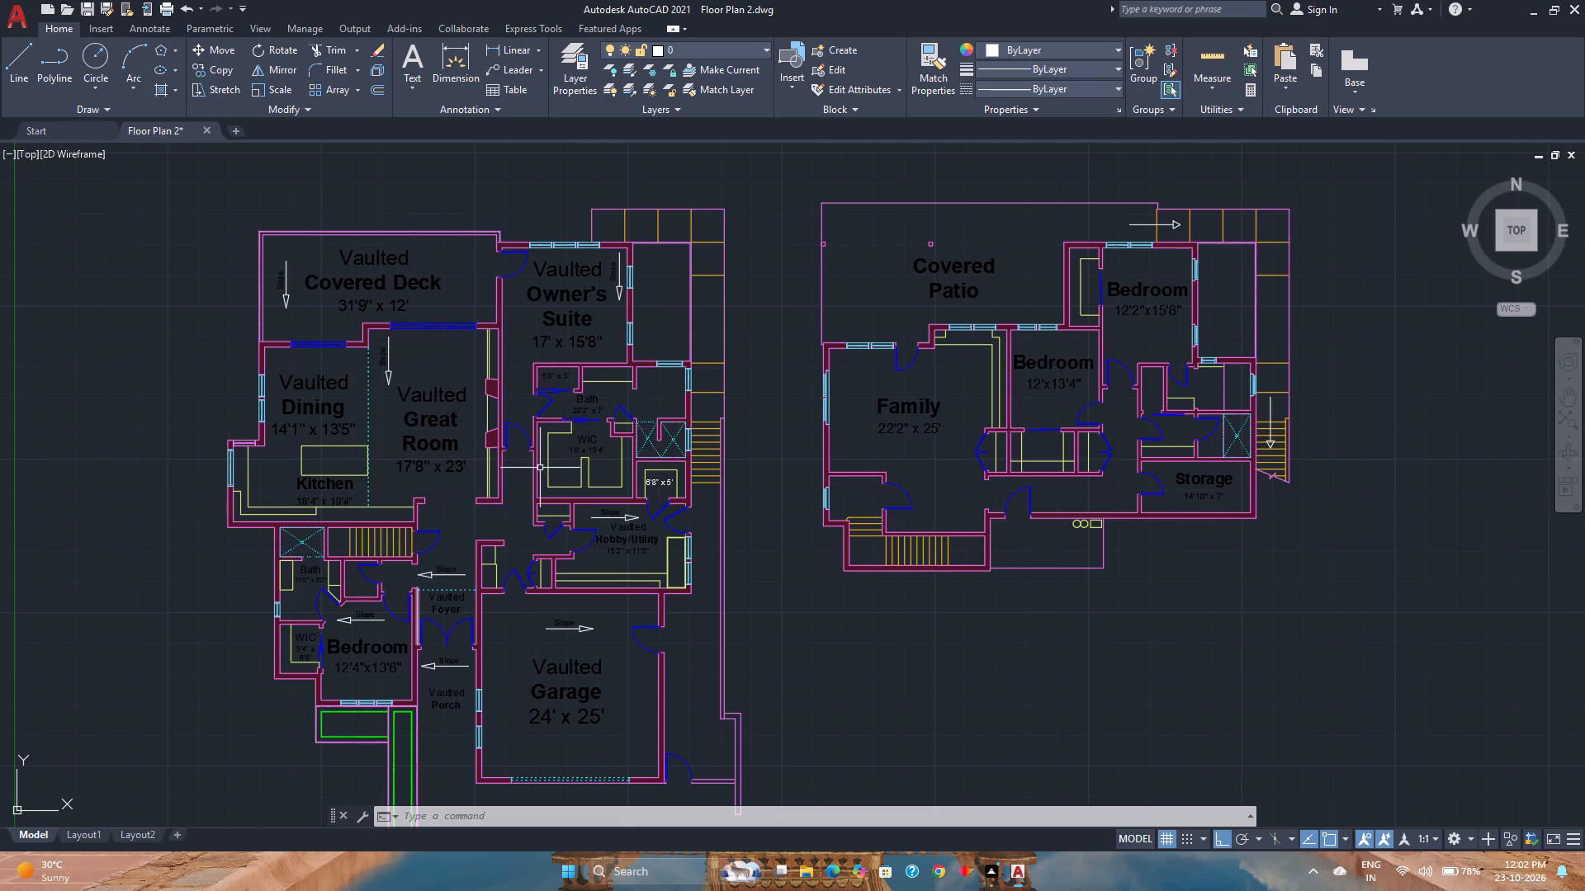
Copy the owner's suite WIC label into the closet beside the 12'2"x15'8" bedroom, with Ortho off.
{"action": "left_click", "coordinate": [582, 439]}
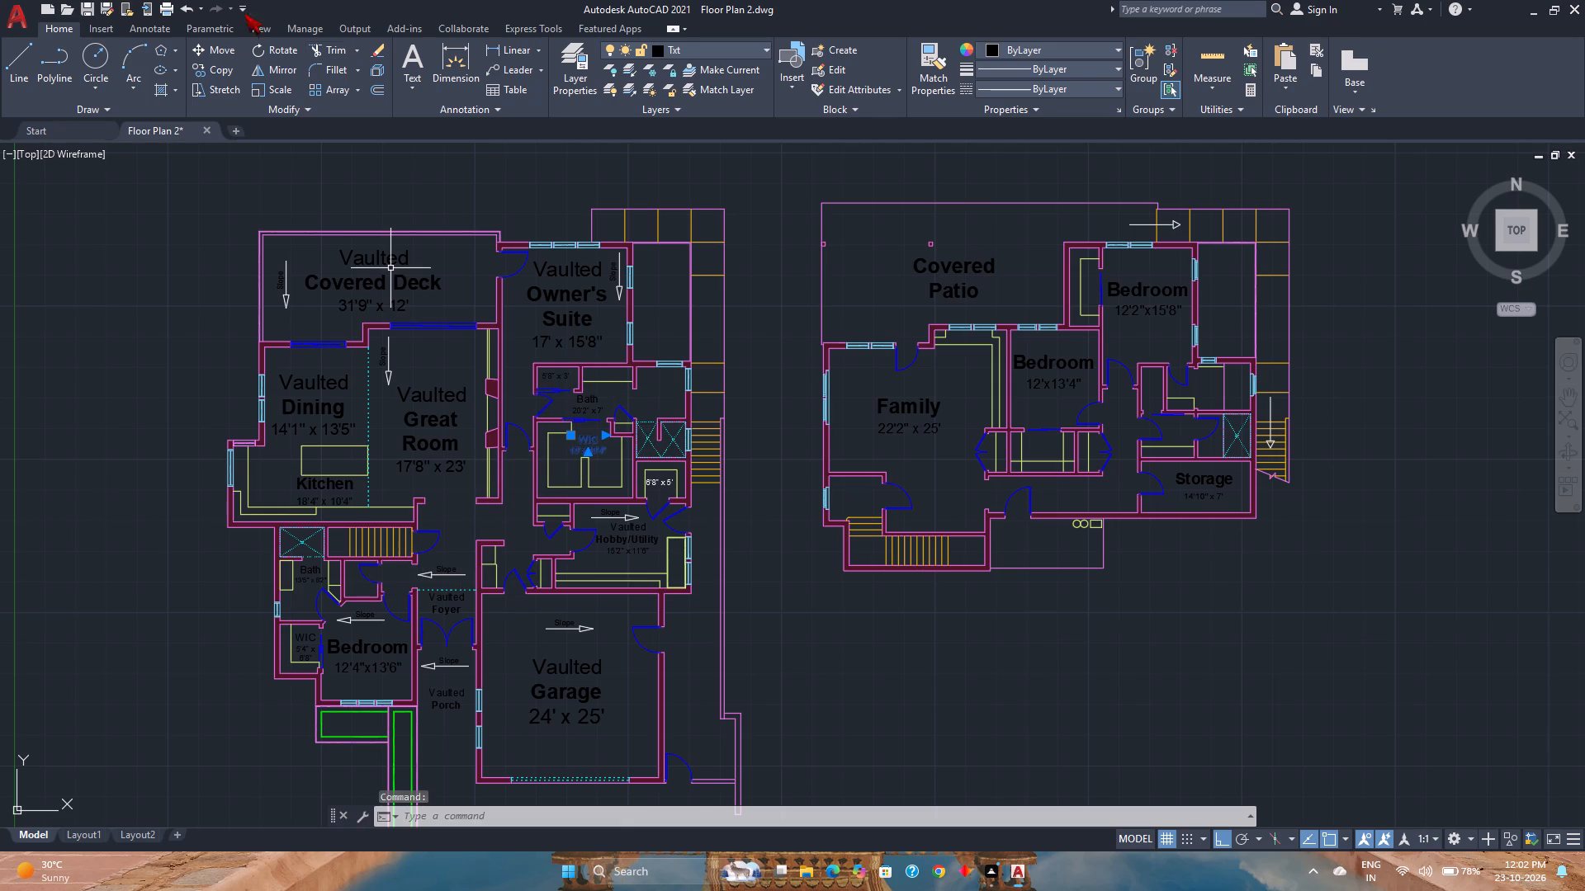
{"action": "left_click", "coordinate": [234, 65]}
{"action": "scroll", "coordinate": [584, 453], "scroll_direction": "up", "scroll_amount": 2}
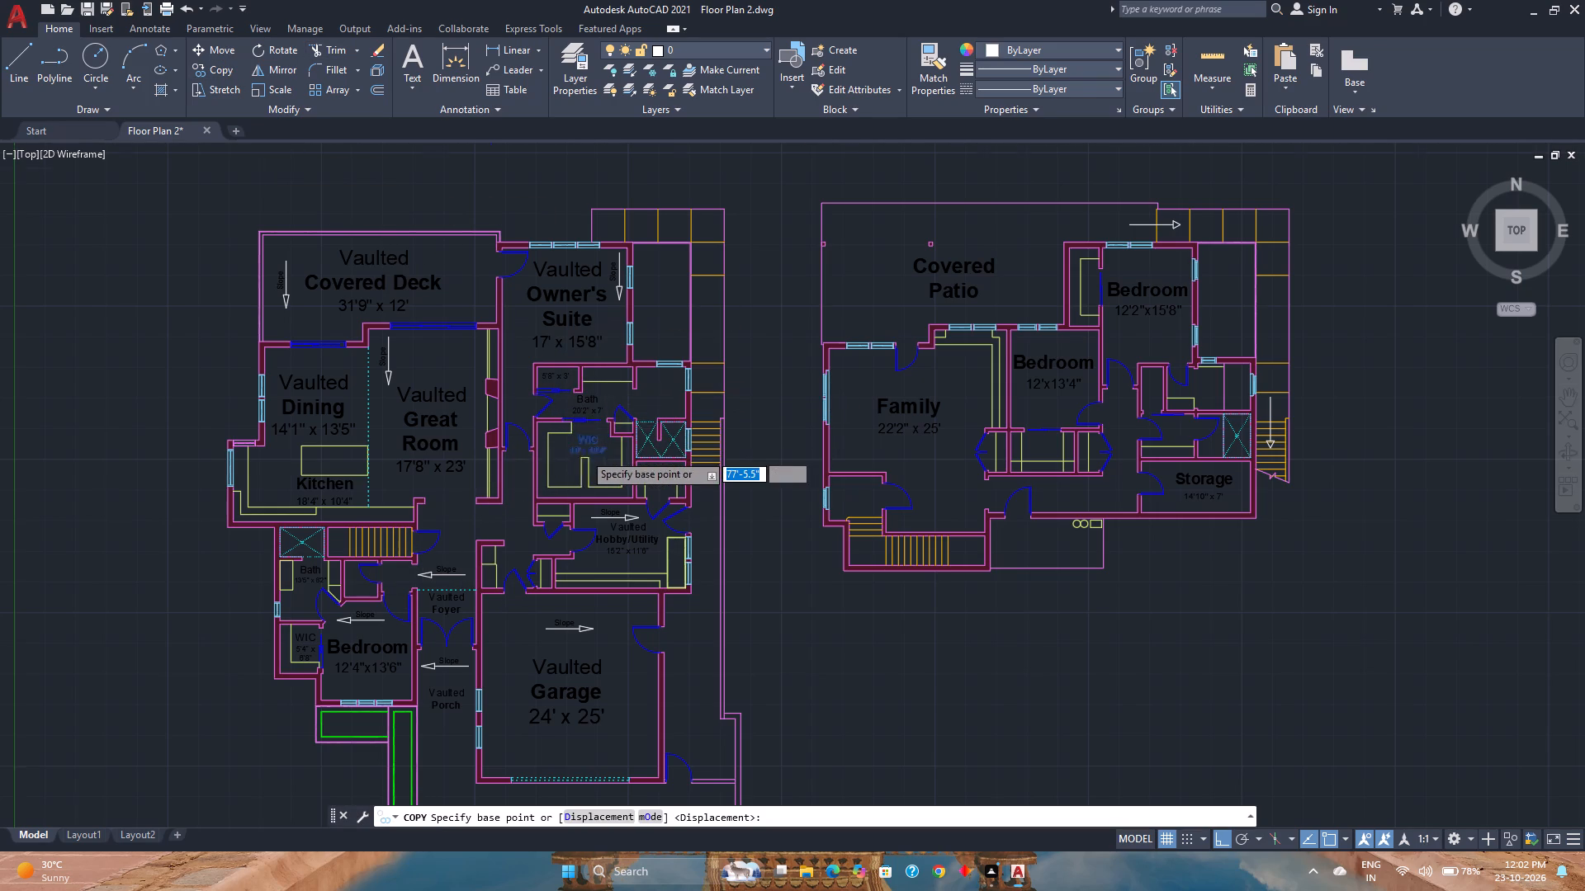
{"action": "scroll", "coordinate": [584, 453], "scroll_direction": "up", "scroll_amount": 1}
{"action": "left_click", "coordinate": [565, 407]}
{"action": "scroll", "coordinate": [565, 407], "scroll_direction": "down", "scroll_amount": 2}
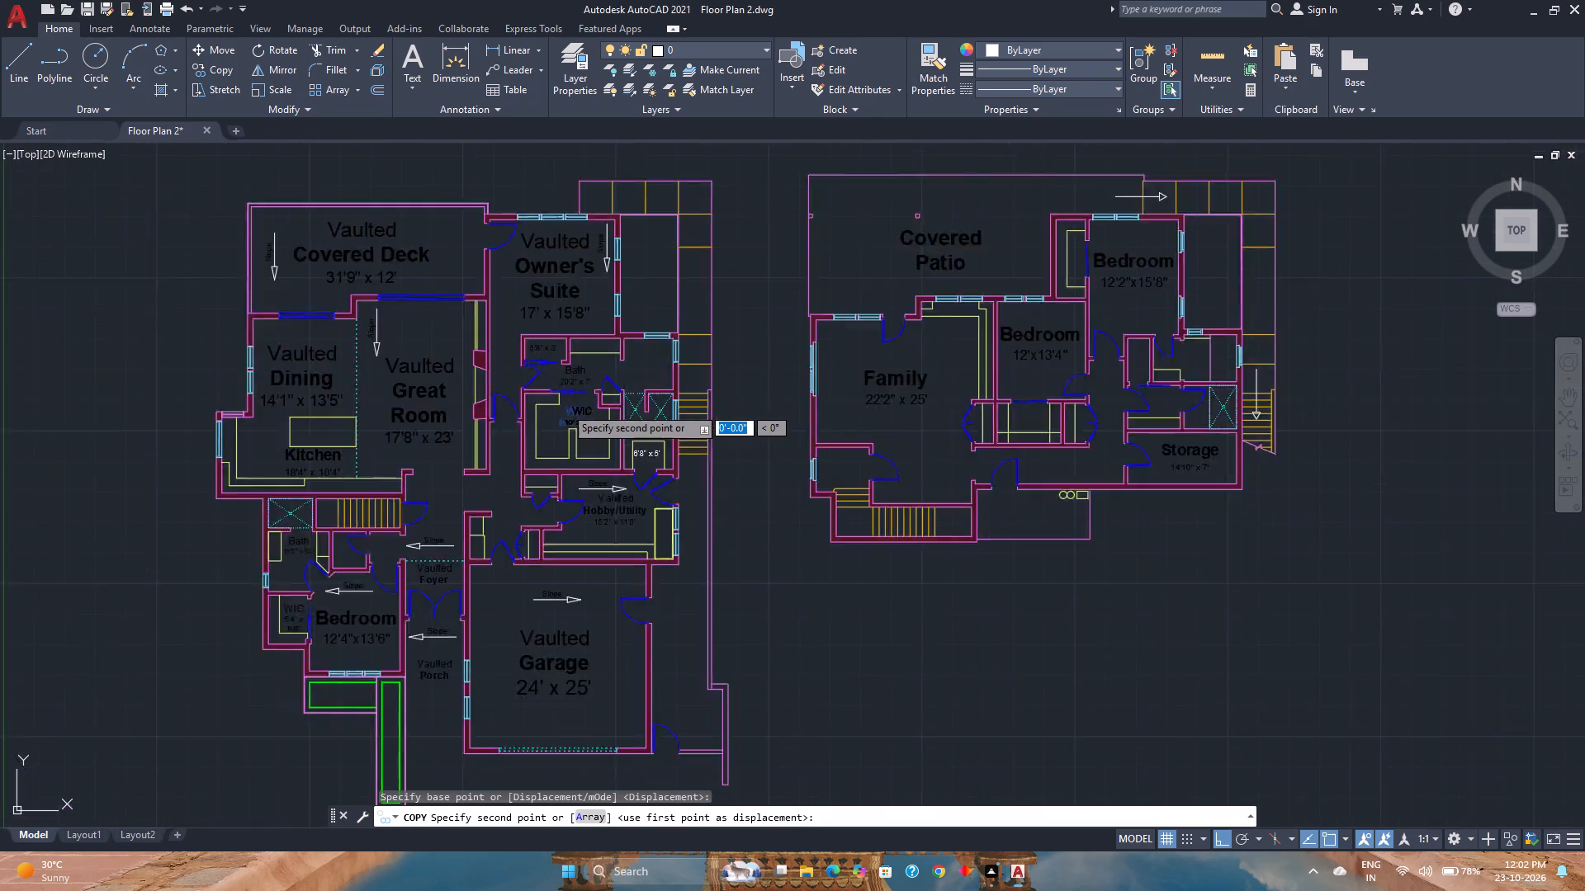
{"action": "scroll", "coordinate": [565, 407], "scroll_direction": "down", "scroll_amount": 1}
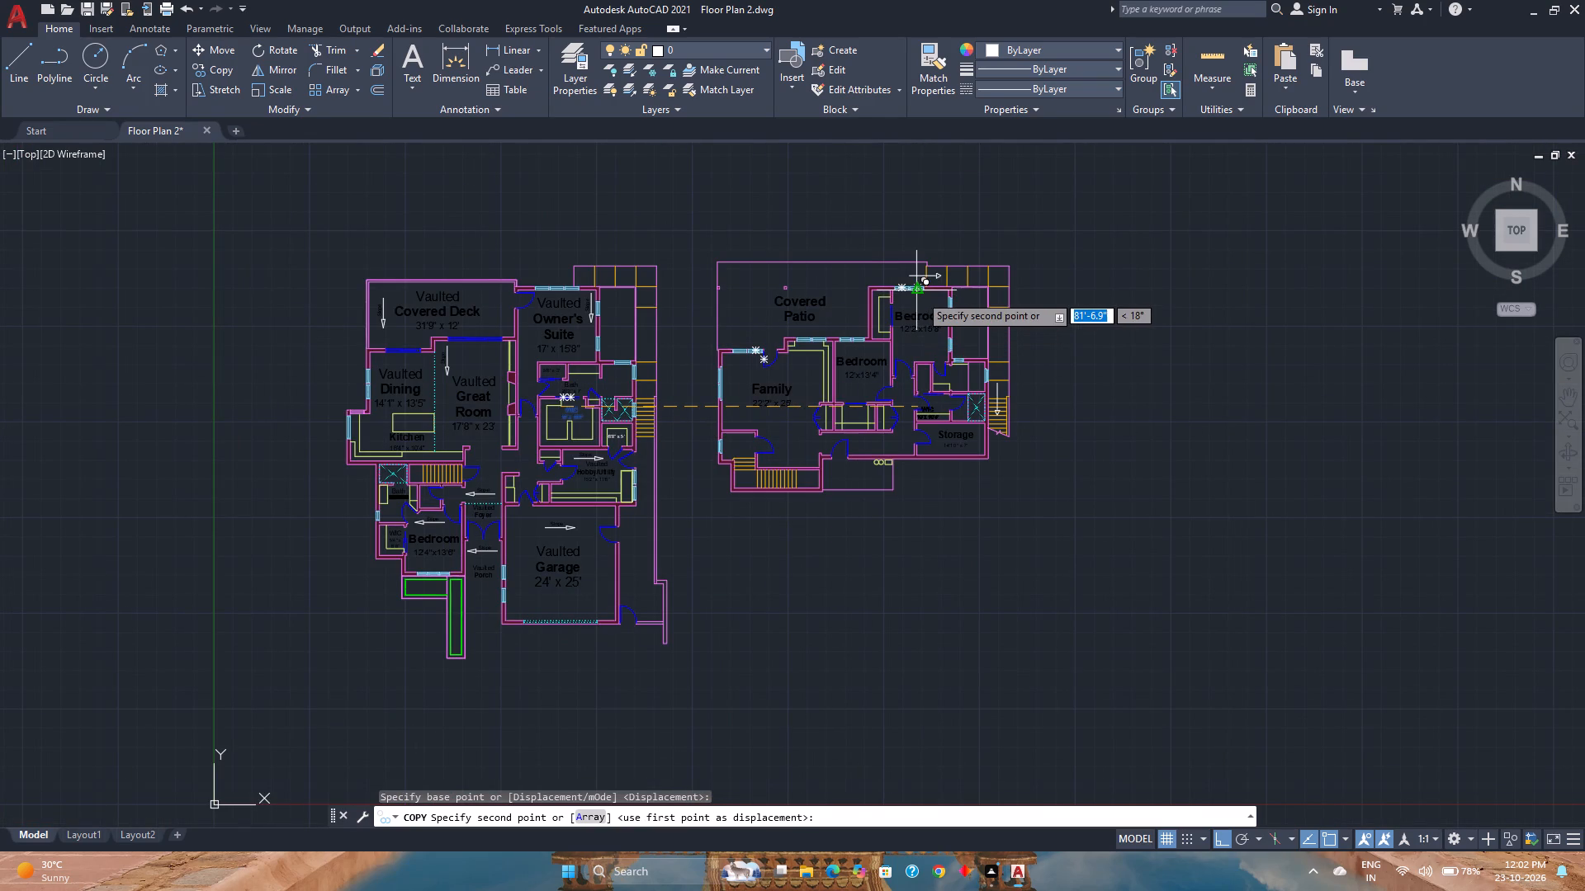
{"action": "key", "text": "F8"}
{"action": "scroll", "coordinate": [901, 306], "scroll_direction": "up", "scroll_amount": 5}
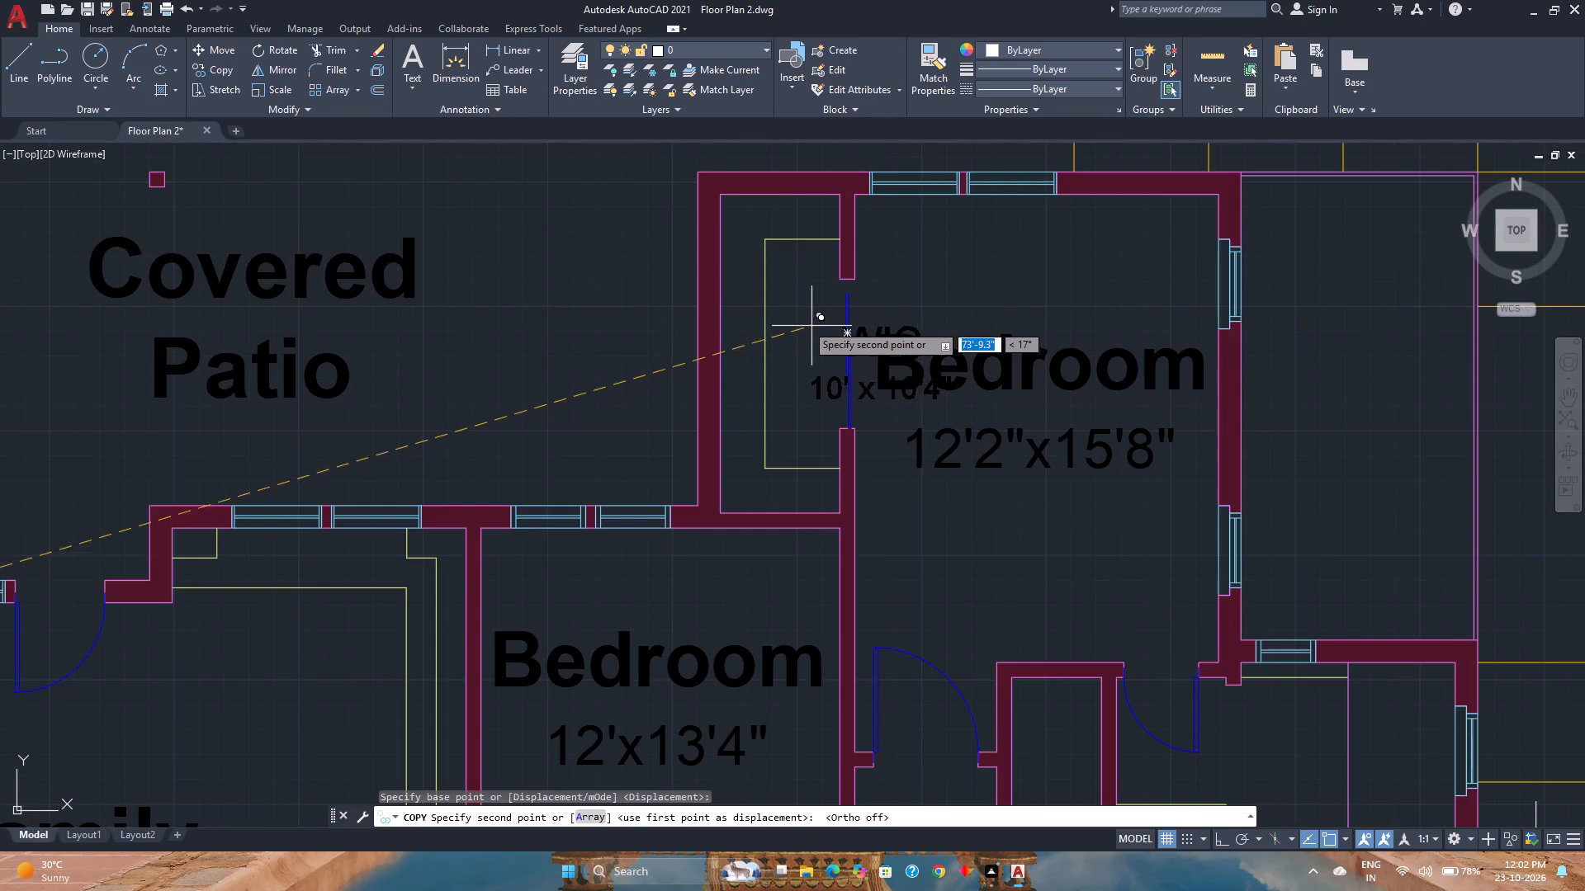
{"action": "left_click", "coordinate": [727, 292]}
{"action": "key", "text": "Escape"}
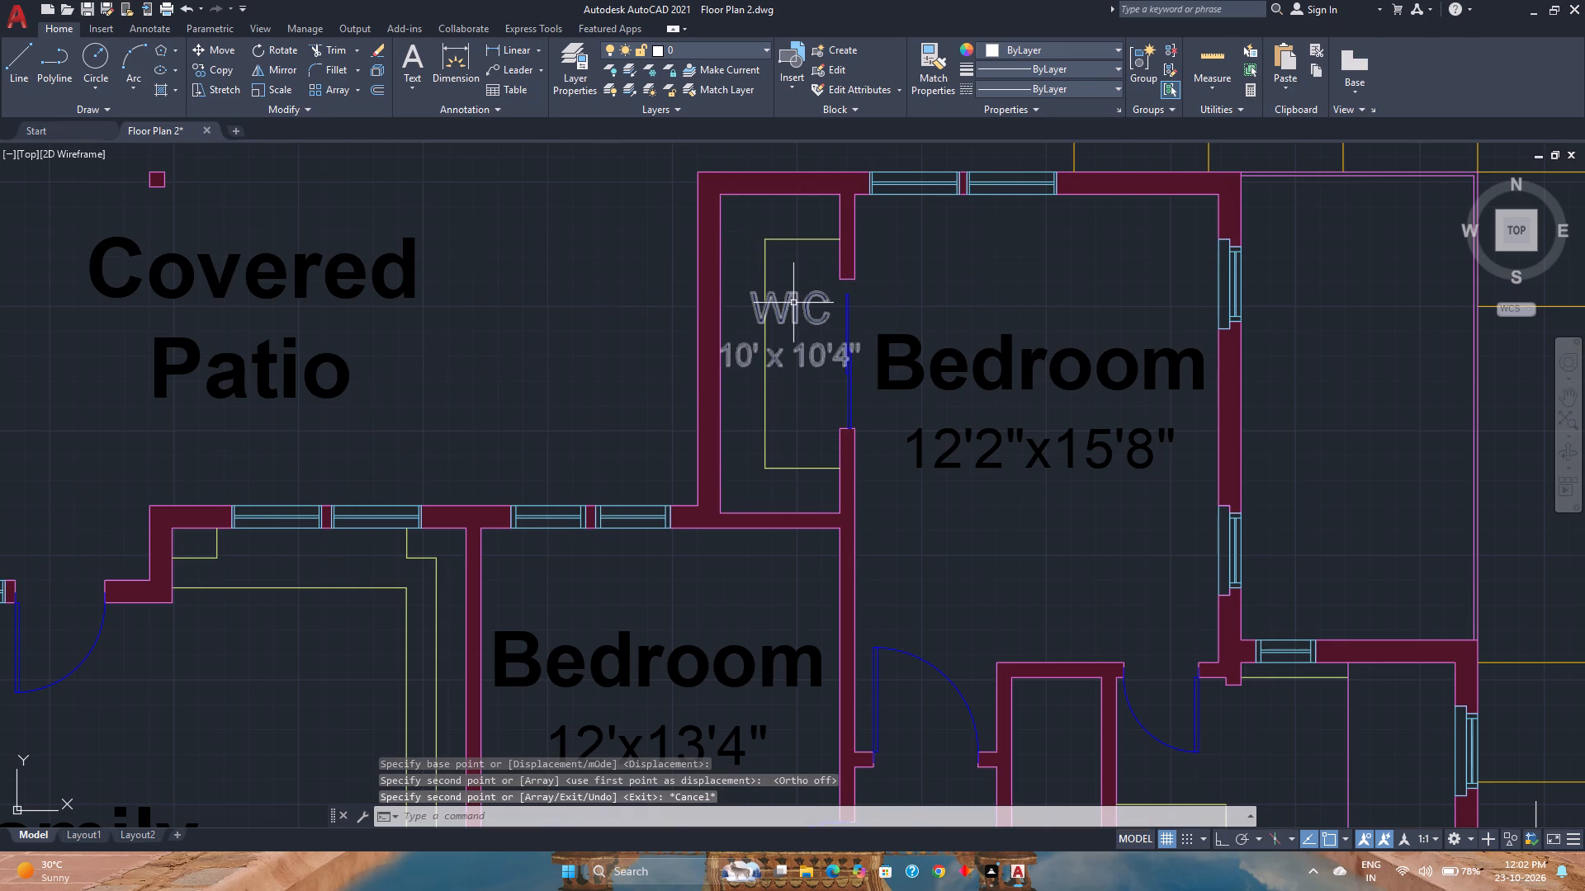
Quick-measure the width and length of the closet beside the 12'2"x15'8" bedroom.
{"action": "left_click", "coordinate": [1214, 65]}
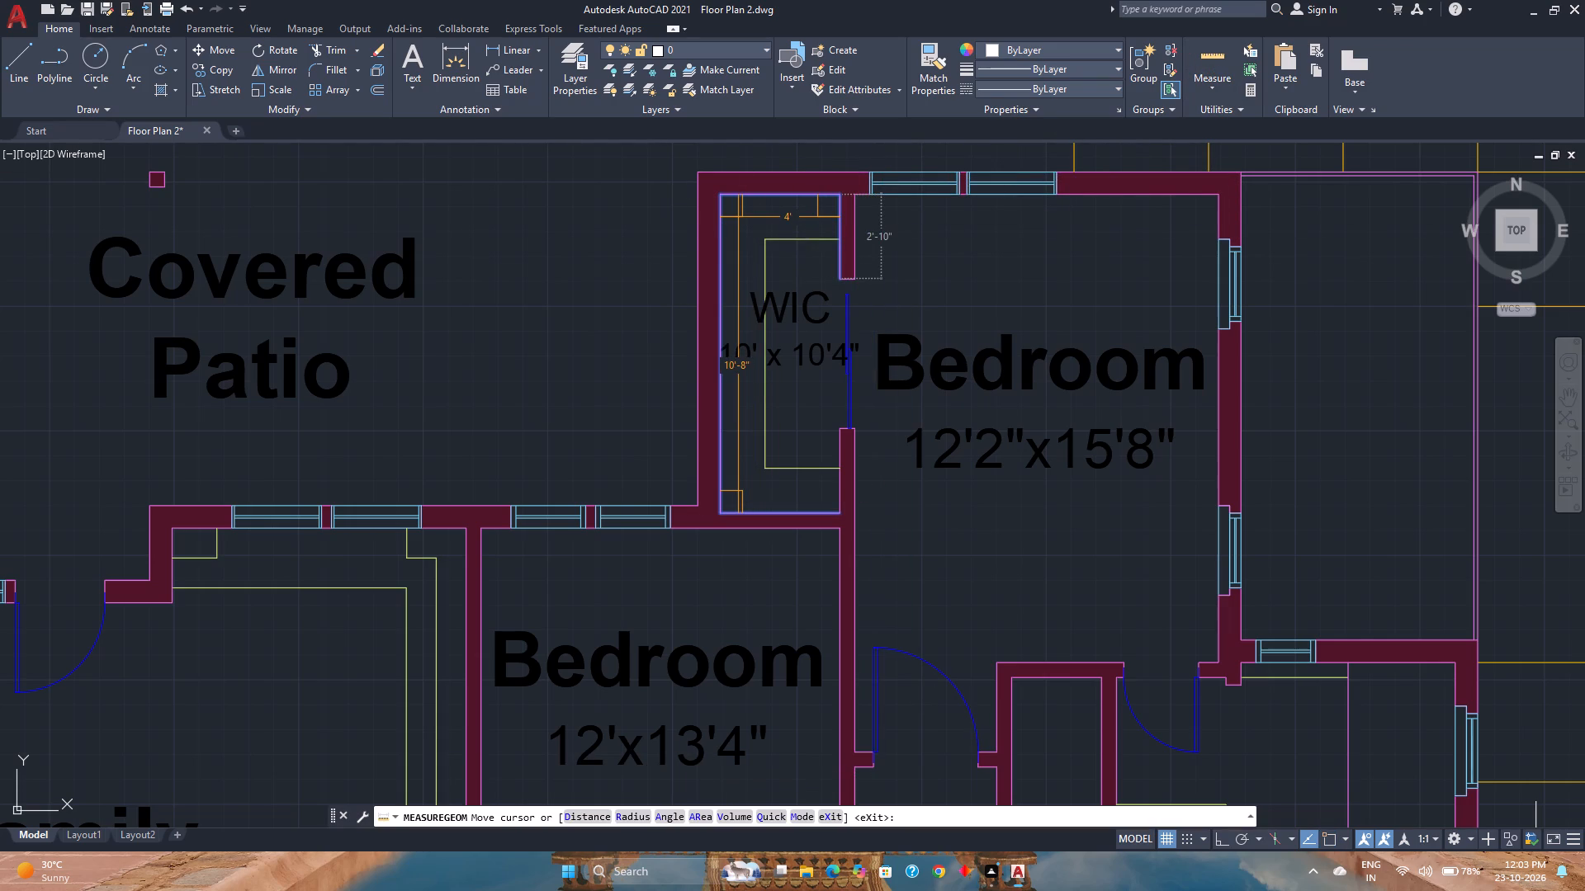
{"action": "key", "text": "Escape"}
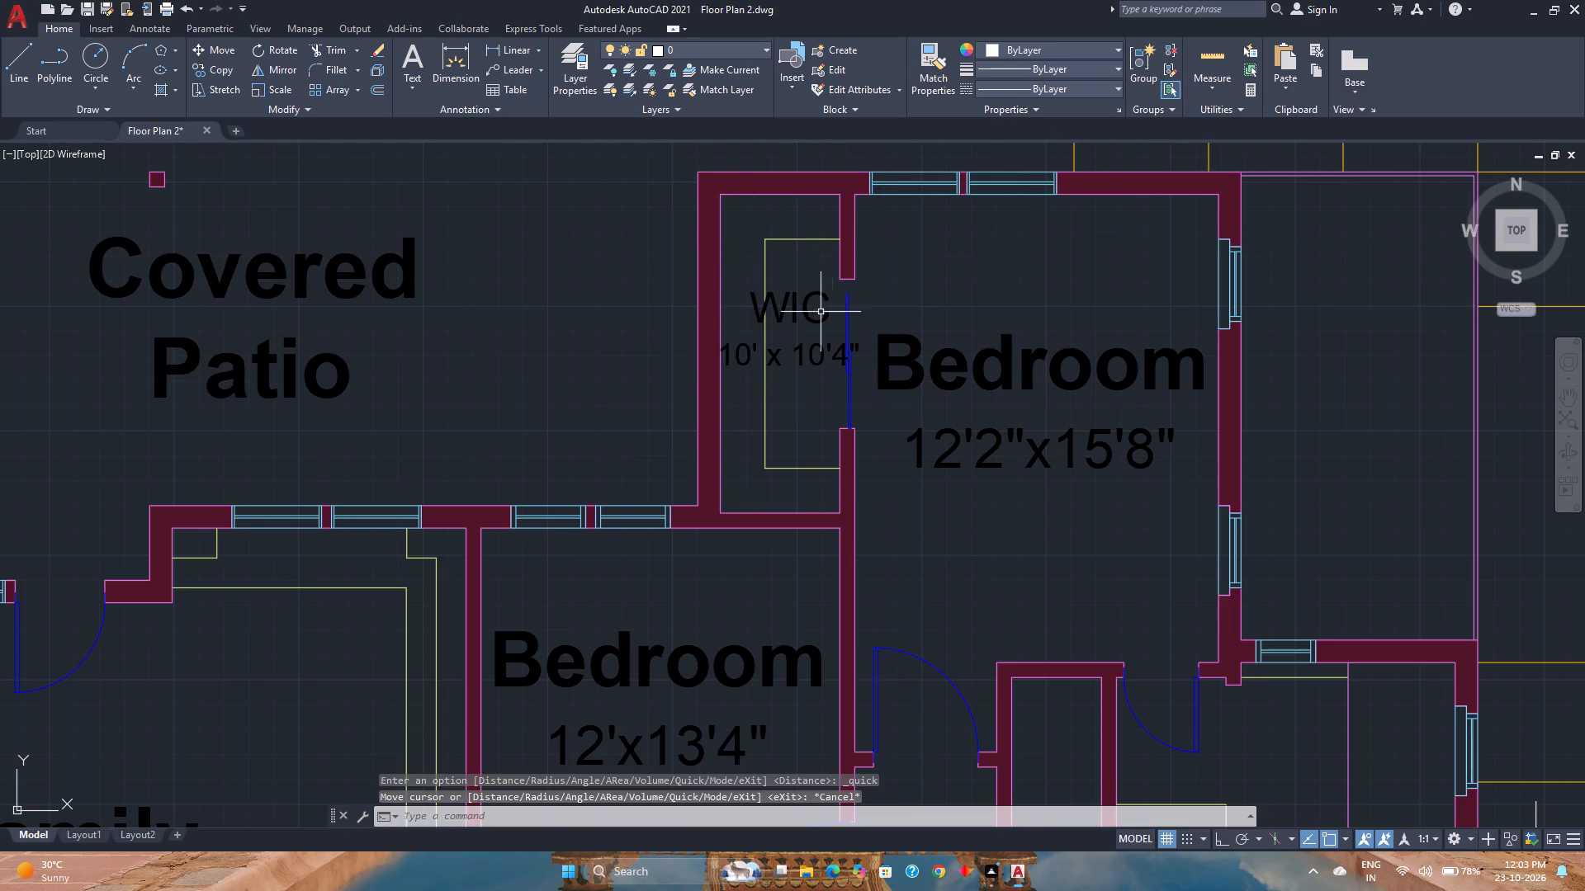
Edit the copied WIC label's size to 4' x 10'48" and narrow its text frame to about 3'.
{"action": "double_click", "coordinate": [807, 304]}
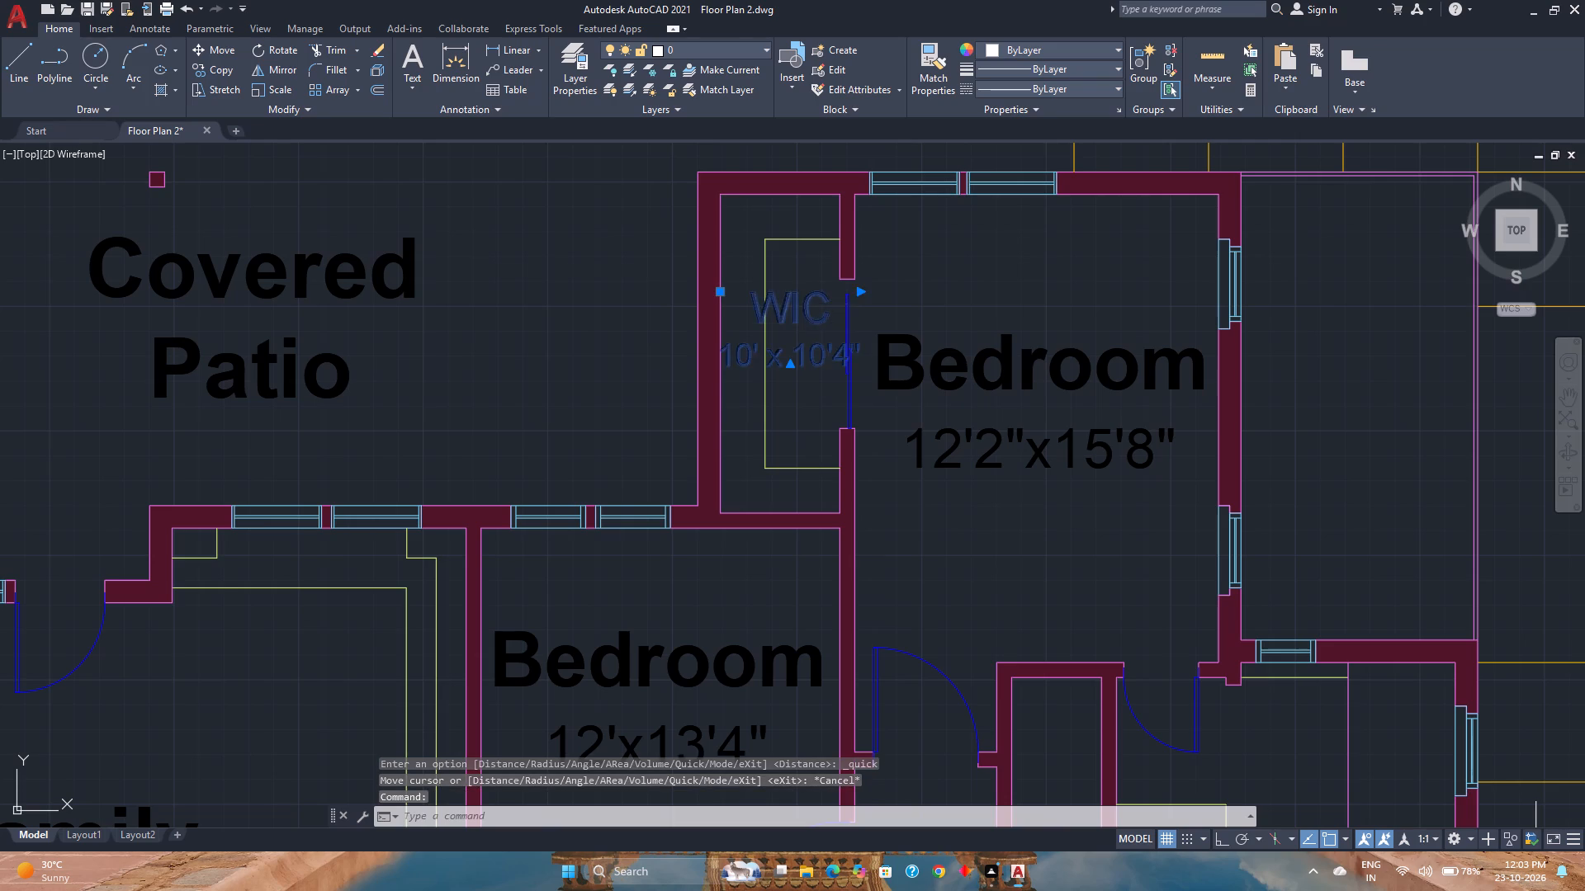
{"action": "left_click", "coordinate": [845, 354]}
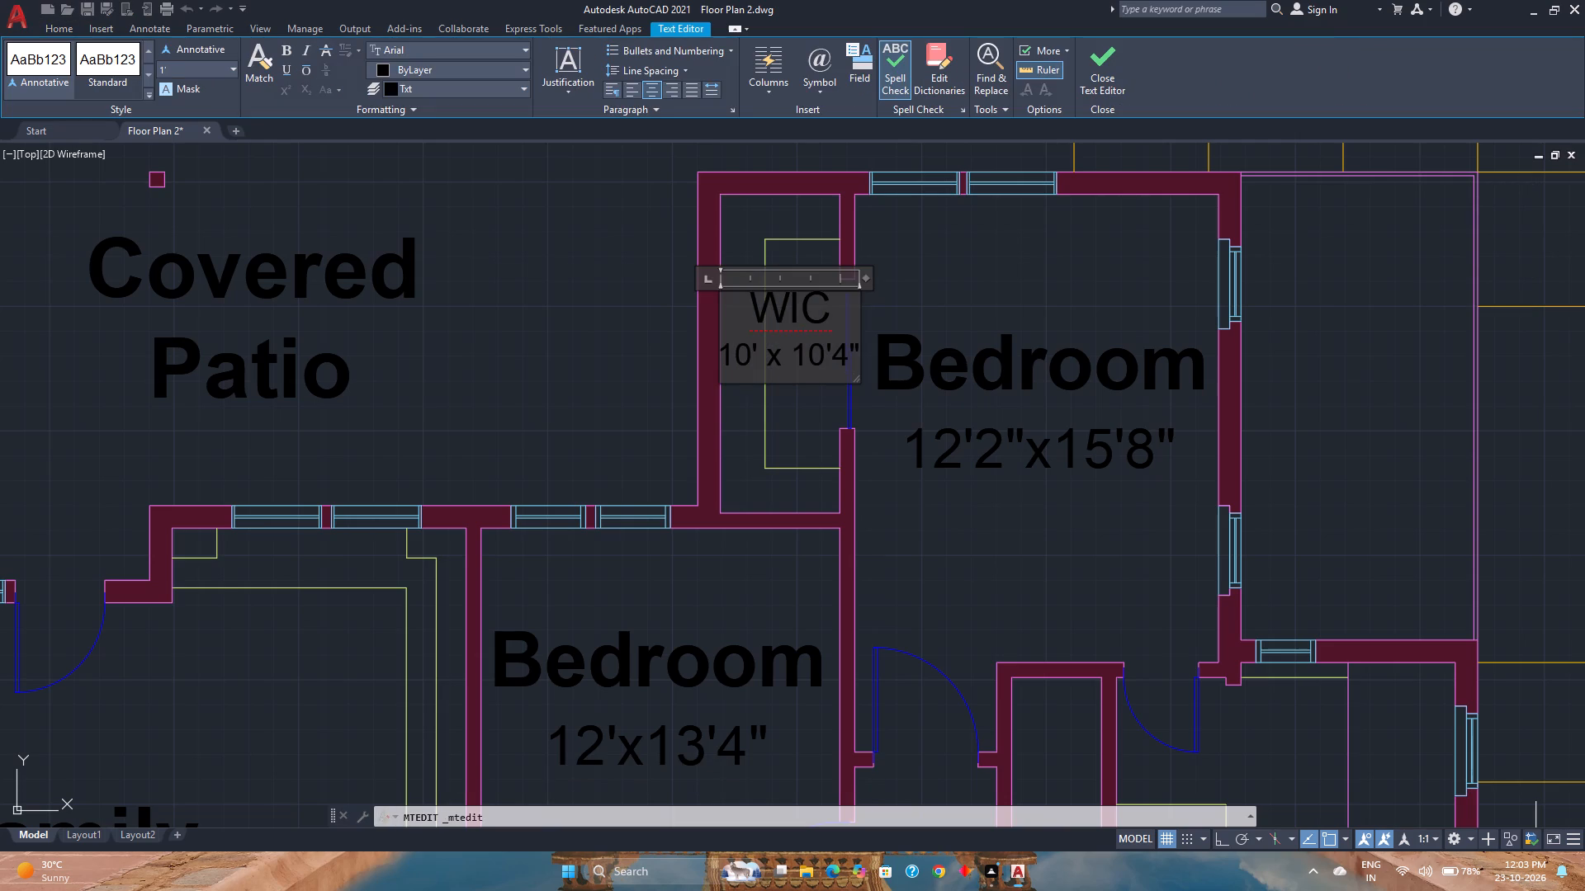
{"action": "key", "text": "8"}
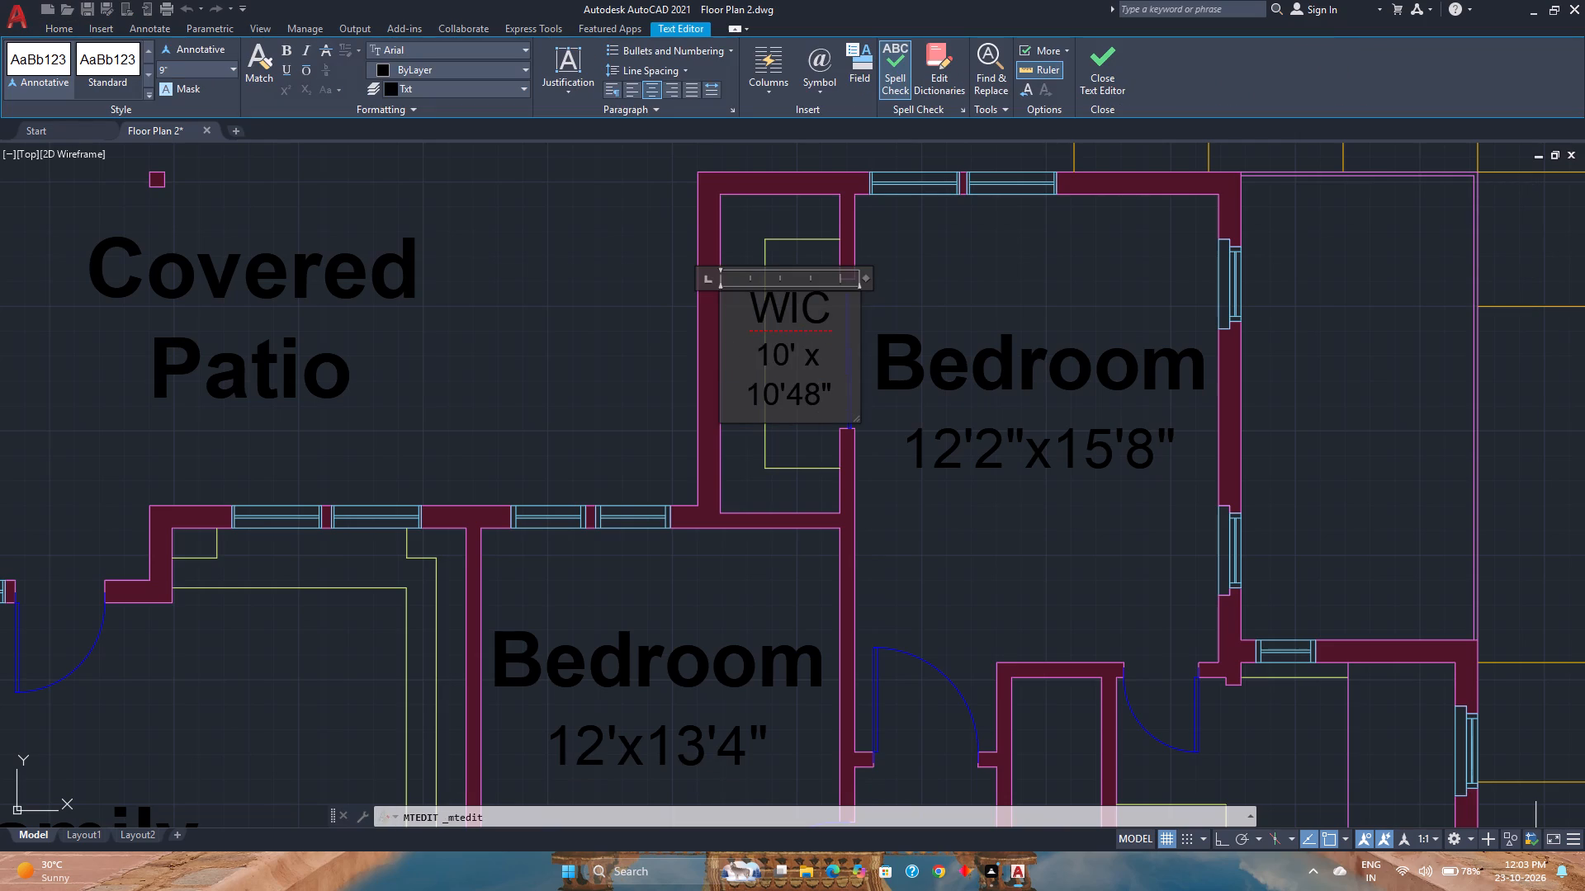
{"action": "left_click", "coordinate": [785, 356]}
{"action": "key", "text": "BackSpace"}
{"action": "key", "text": "BackSpace"}
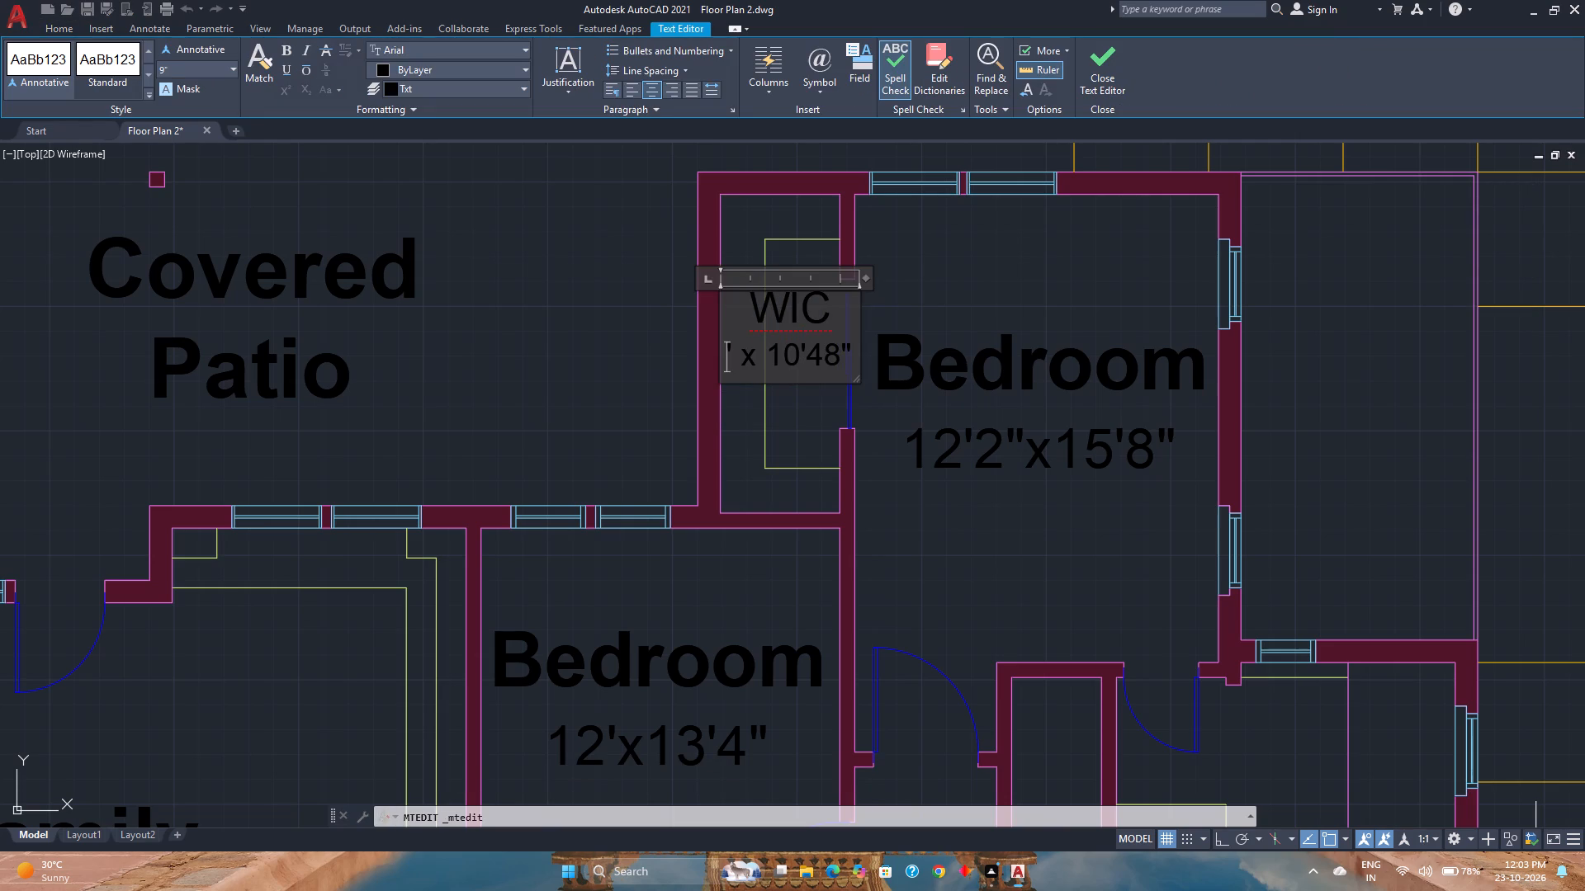
{"action": "key", "text": "4"}
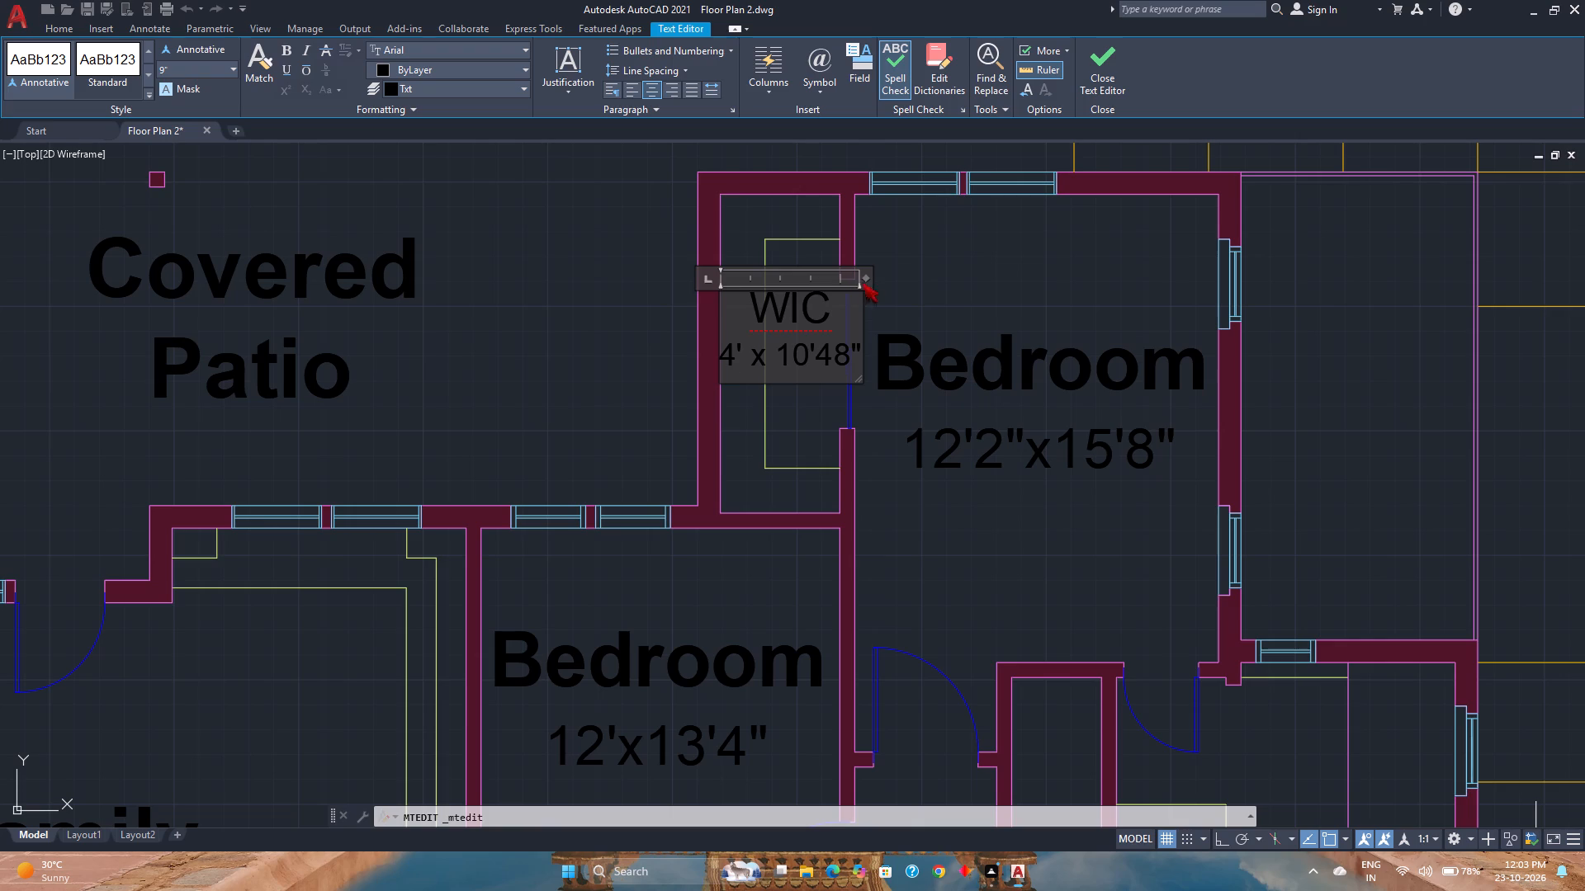
{"action": "left_click_drag", "start_coordinate": [866, 279], "coordinate": [819, 286]}
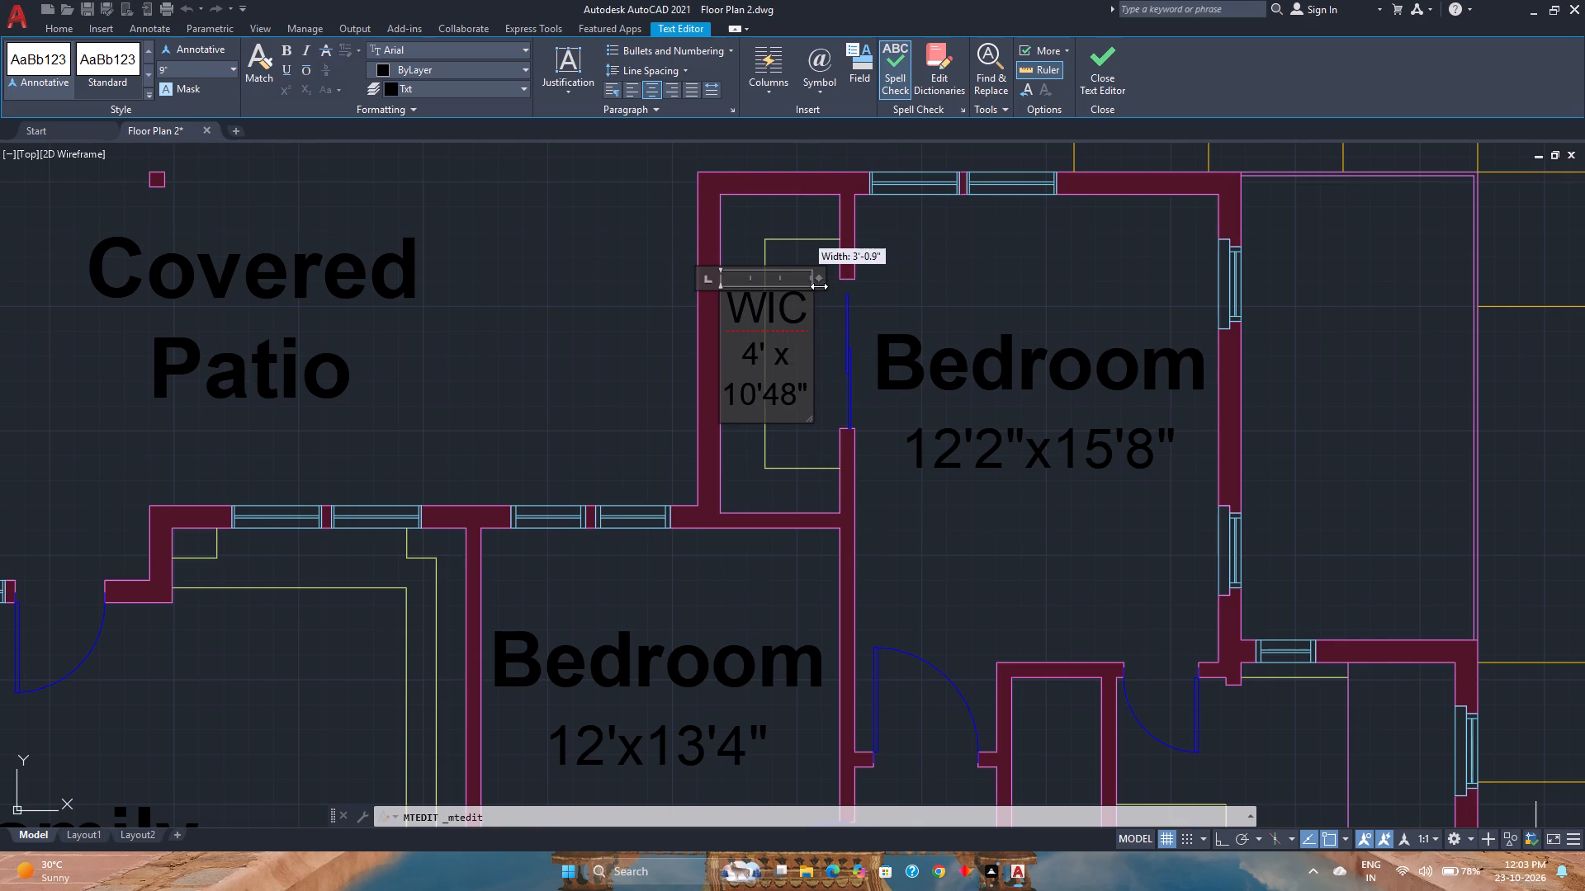
{"action": "left_click_drag", "start_coordinate": [819, 286], "coordinate": [817, 286]}
{"action": "left_click", "coordinate": [1094, 78]}
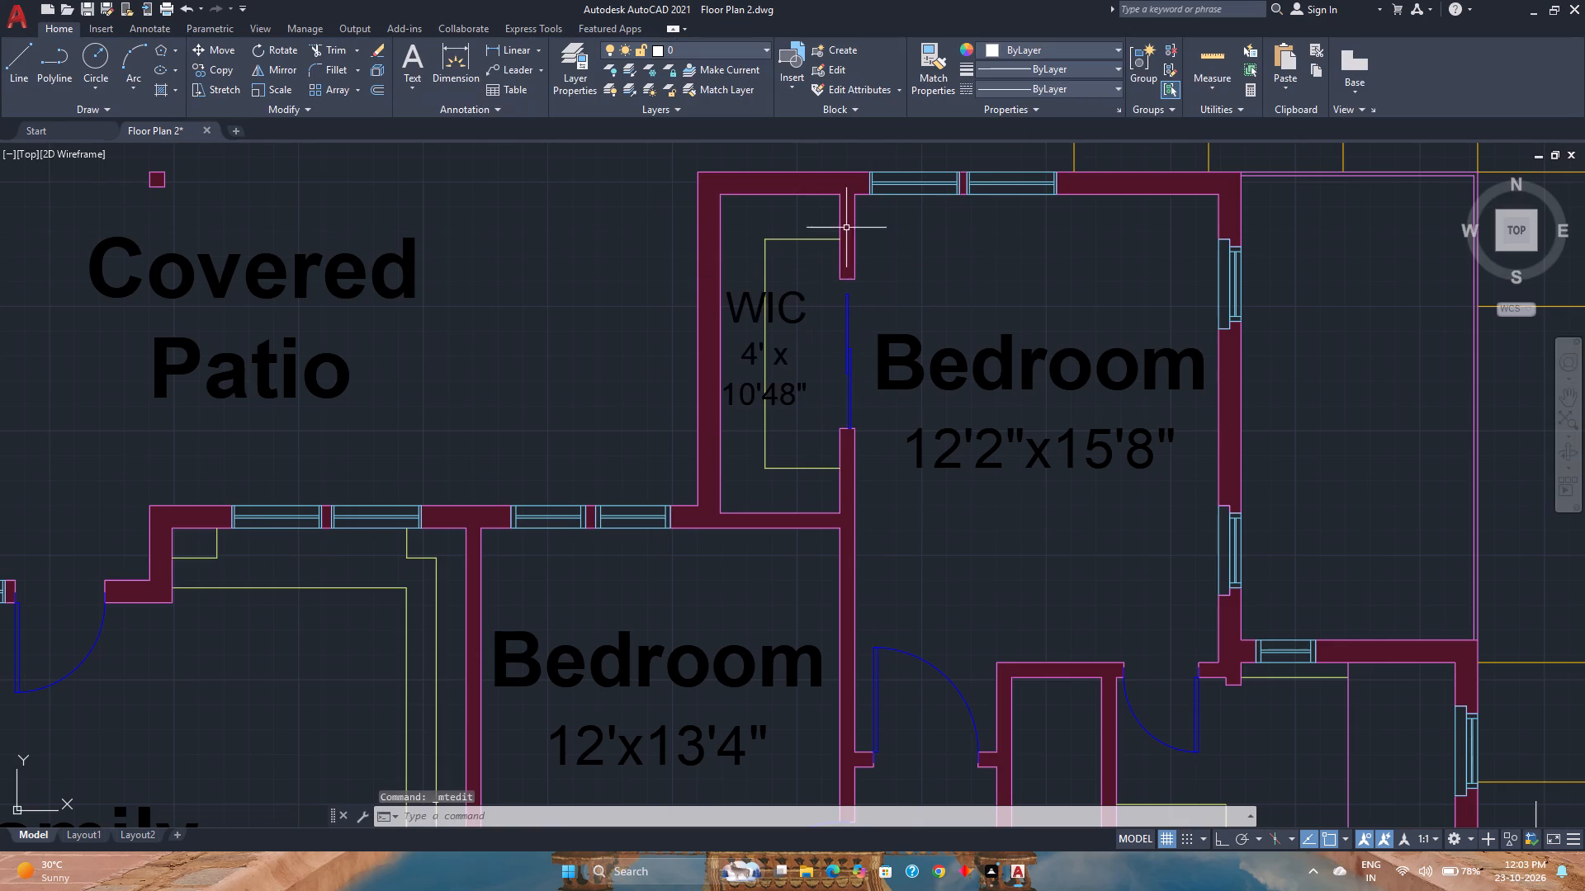
Move the copied WIC label horizontally so its insertion corner sits on the closet's shelf line.
{"action": "left_click", "coordinate": [799, 297]}
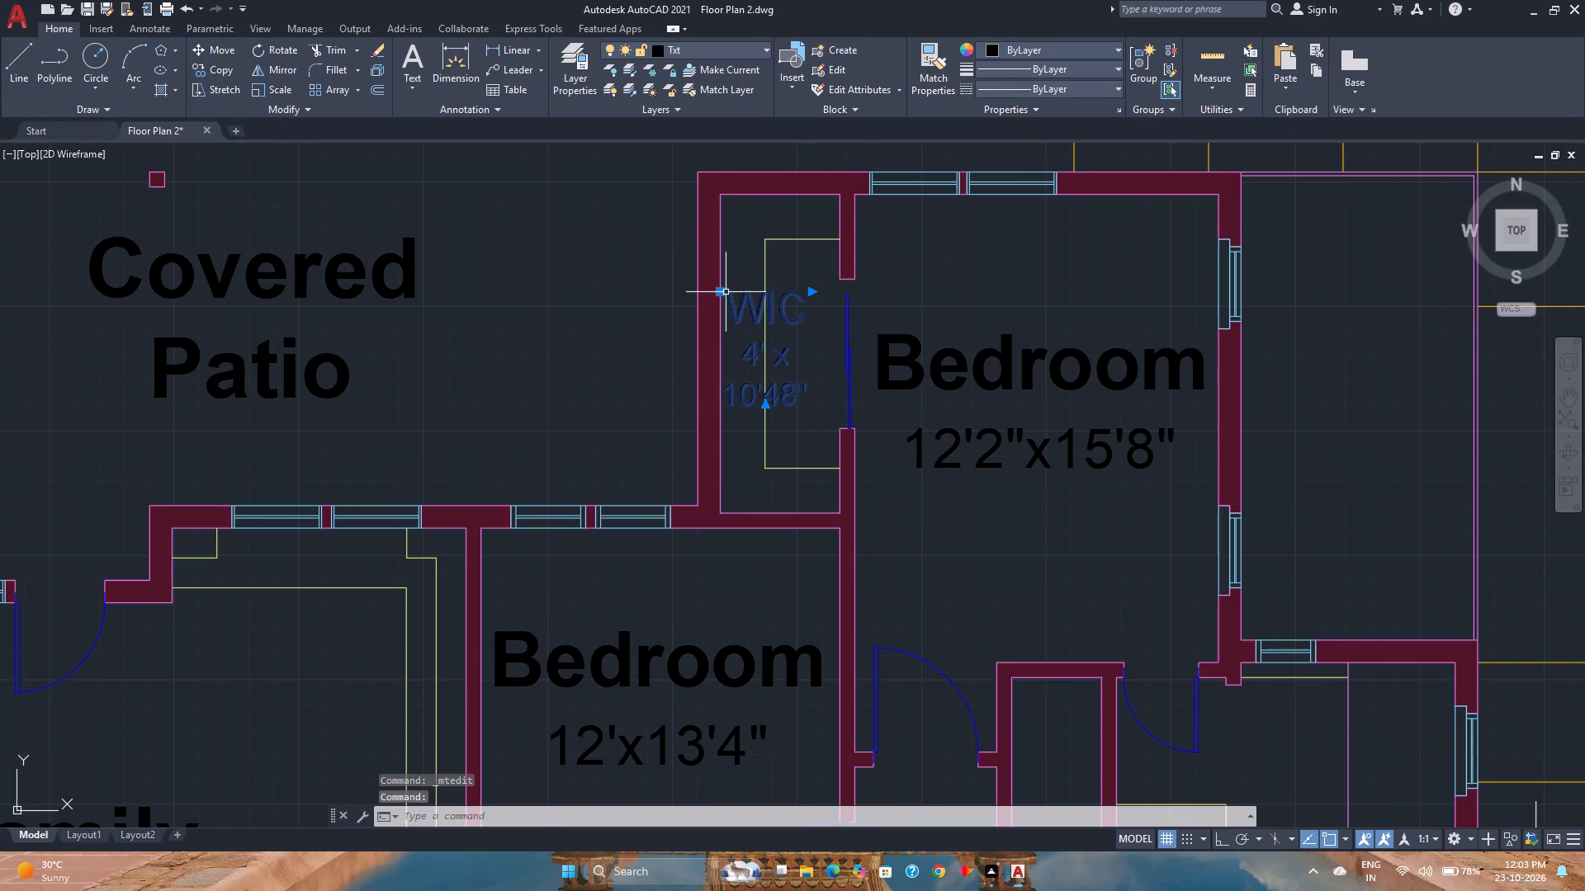
{"action": "left_click", "coordinate": [722, 290]}
{"action": "scroll", "coordinate": [757, 285], "scroll_direction": "up", "scroll_amount": 4}
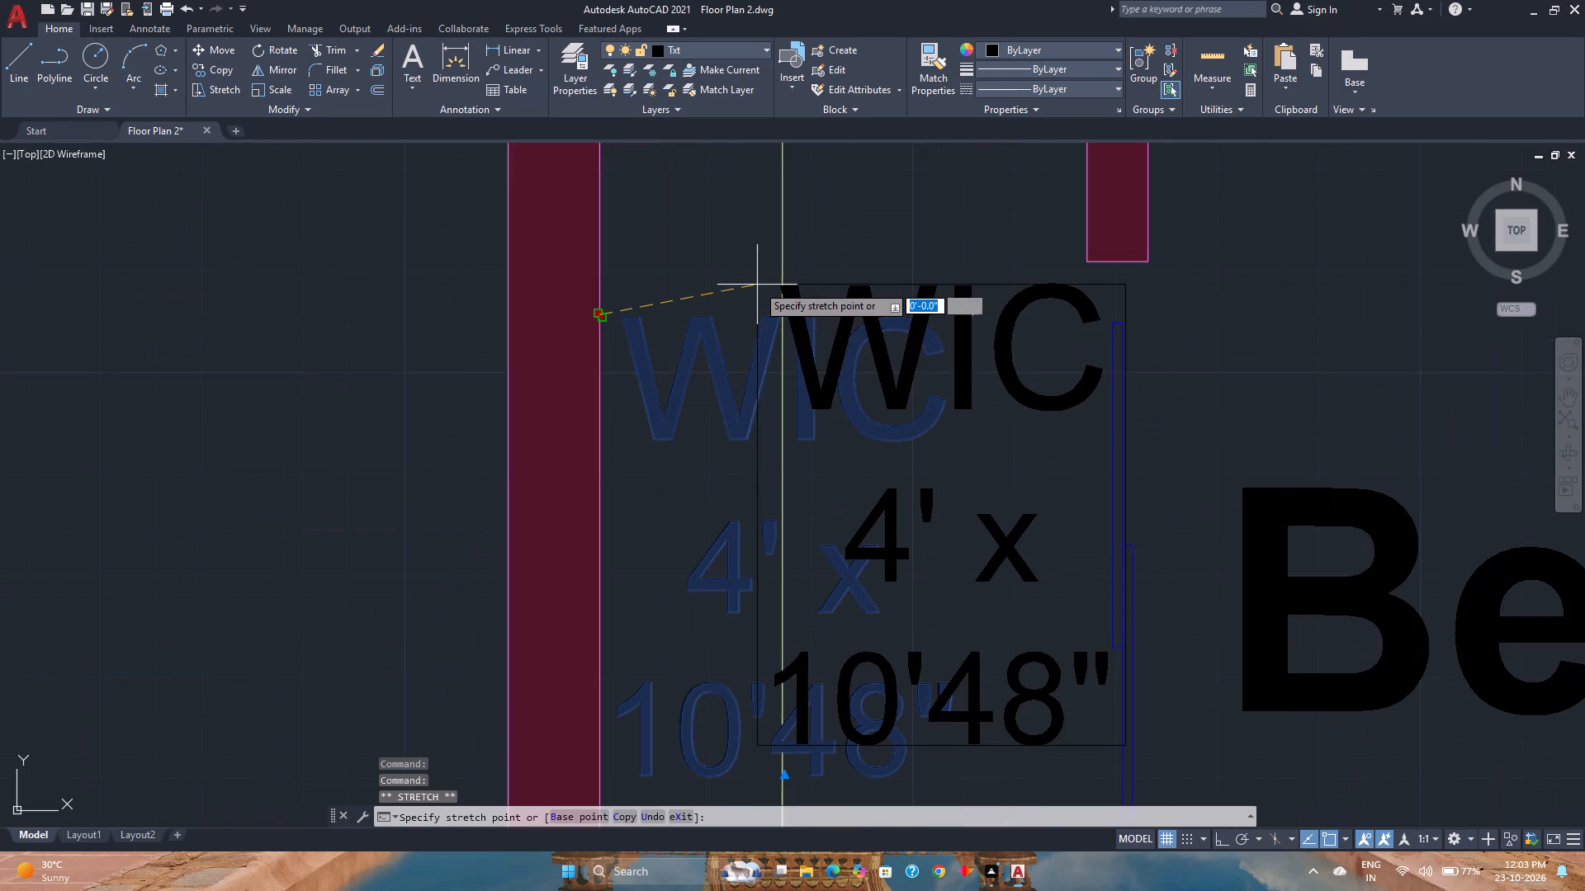
{"action": "left_click", "coordinate": [760, 285]}
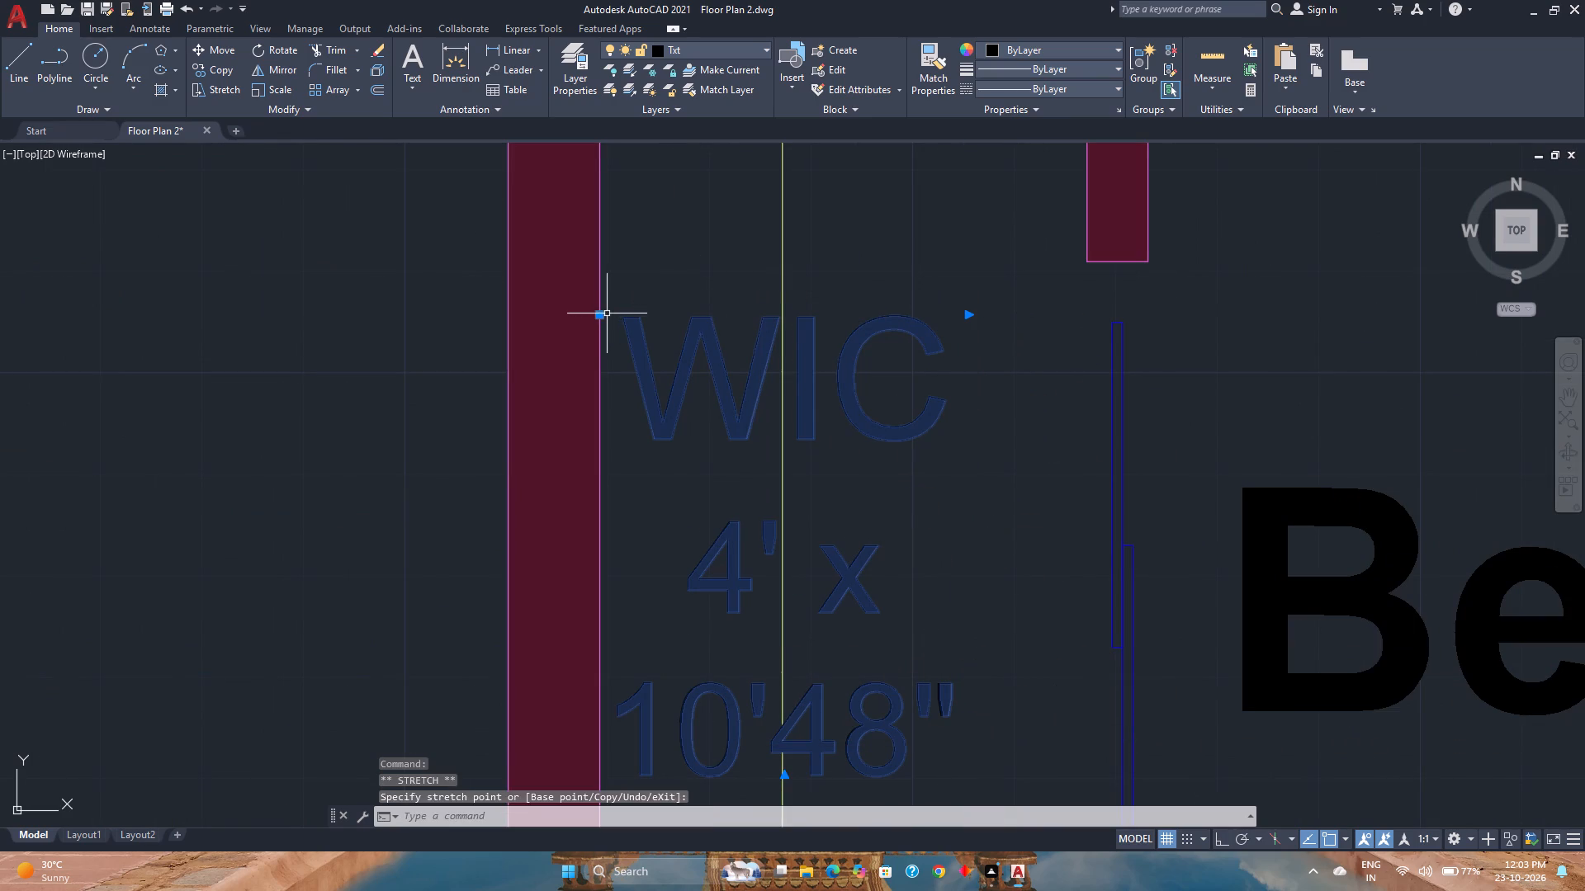
{"action": "left_click", "coordinate": [600, 315]}
{"action": "left_click", "coordinate": [787, 314]}
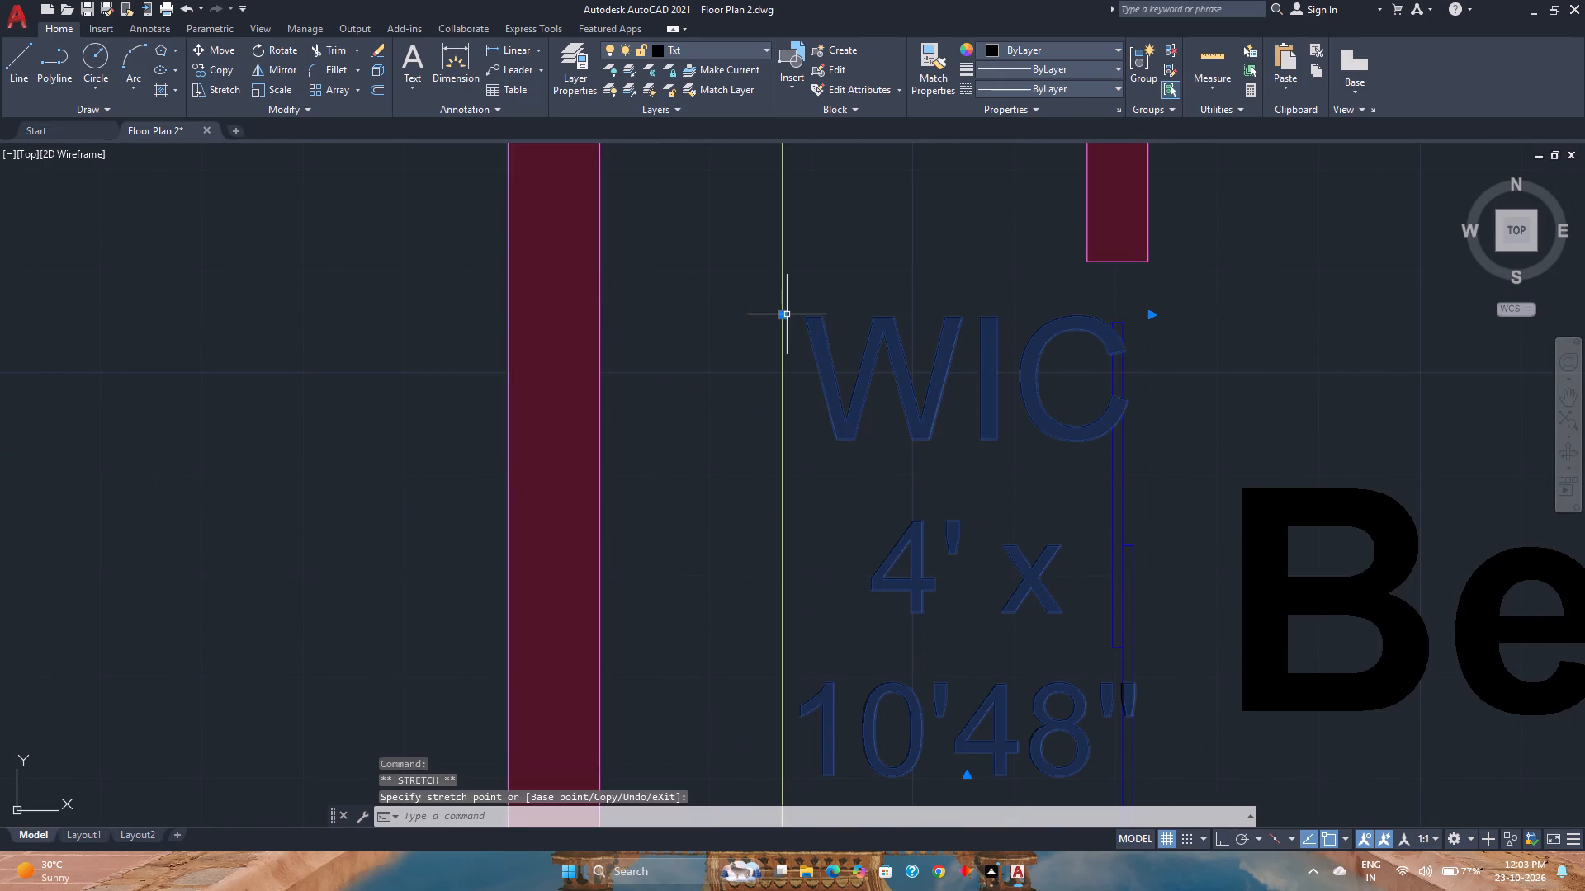
Set the text height of the whole copied WIC label to 11".
{"action": "scroll", "coordinate": [961, 326], "scroll_direction": "down", "scroll_amount": 3}
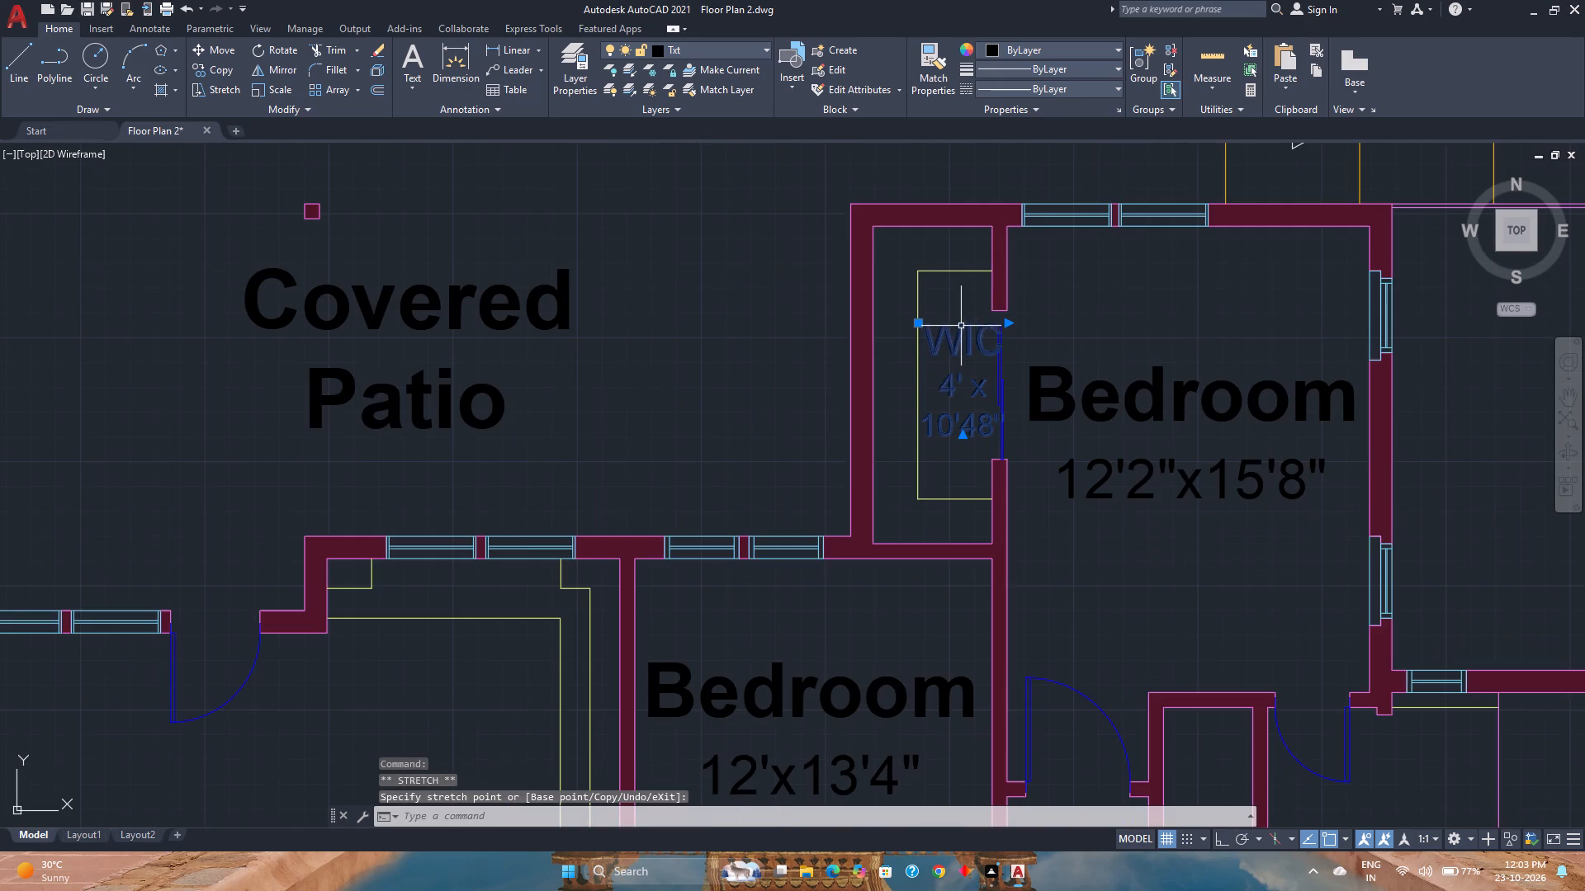
{"action": "double_click", "coordinate": [950, 337]}
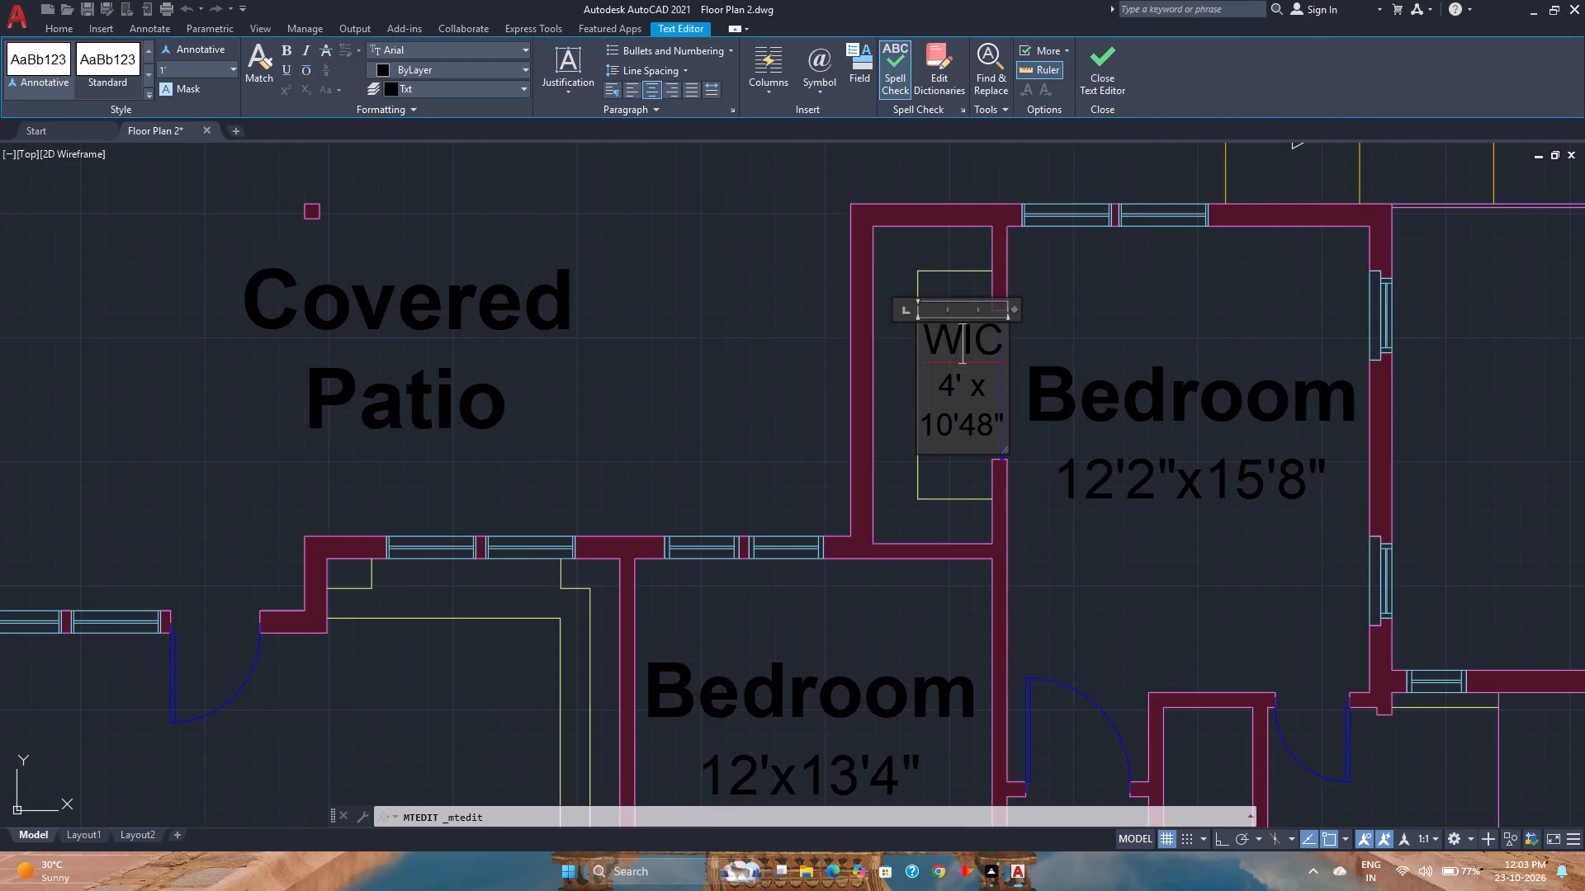
{"action": "key", "text": "ctrl+a"}
{"action": "left_click", "coordinate": [208, 72]}
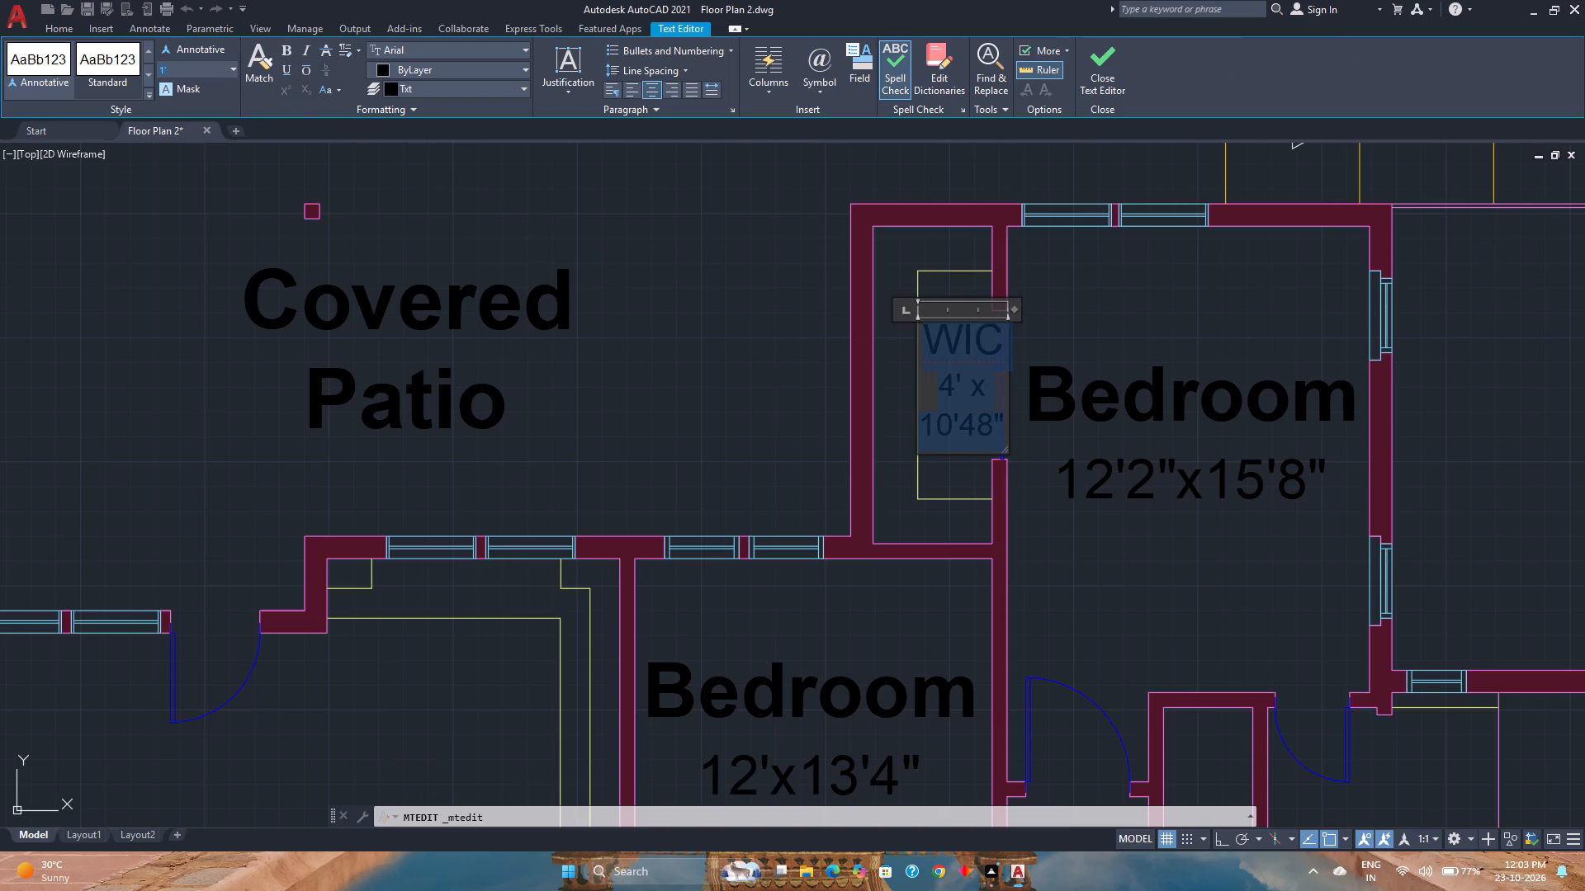
{"action": "type", "text": "11\""}
{"action": "key", "text": "Return"}
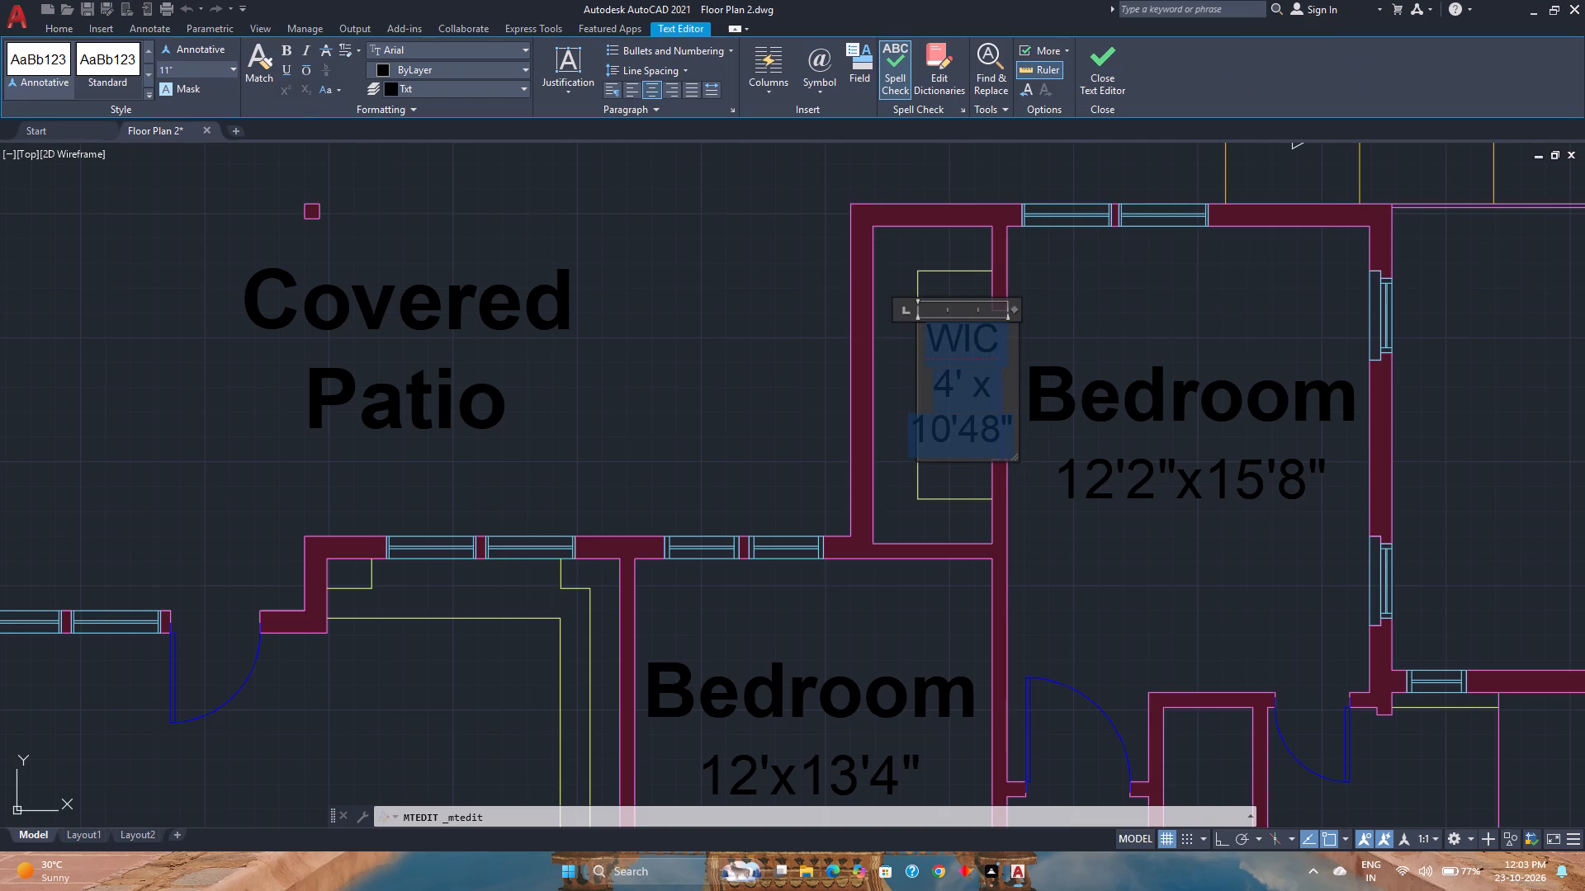
Set the text height of the copied WIC label's size lines to 8".
{"action": "left_click", "coordinate": [989, 444]}
{"action": "left_click", "coordinate": [1001, 434]}
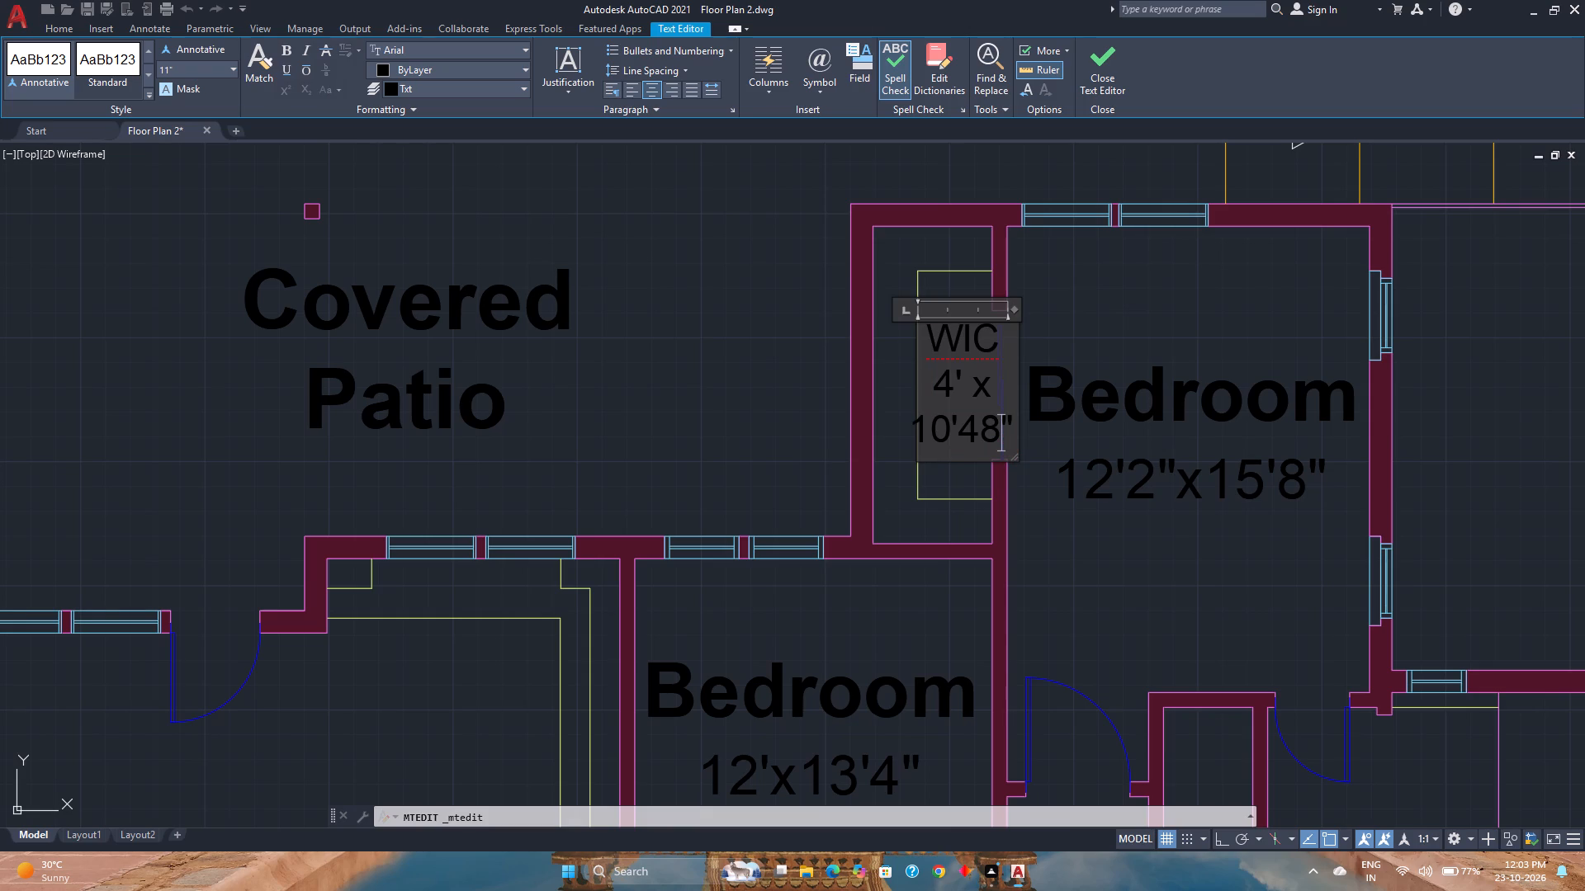
{"action": "left_click_drag", "start_coordinate": [1010, 430], "coordinate": [927, 390]}
{"action": "left_click", "coordinate": [191, 67]}
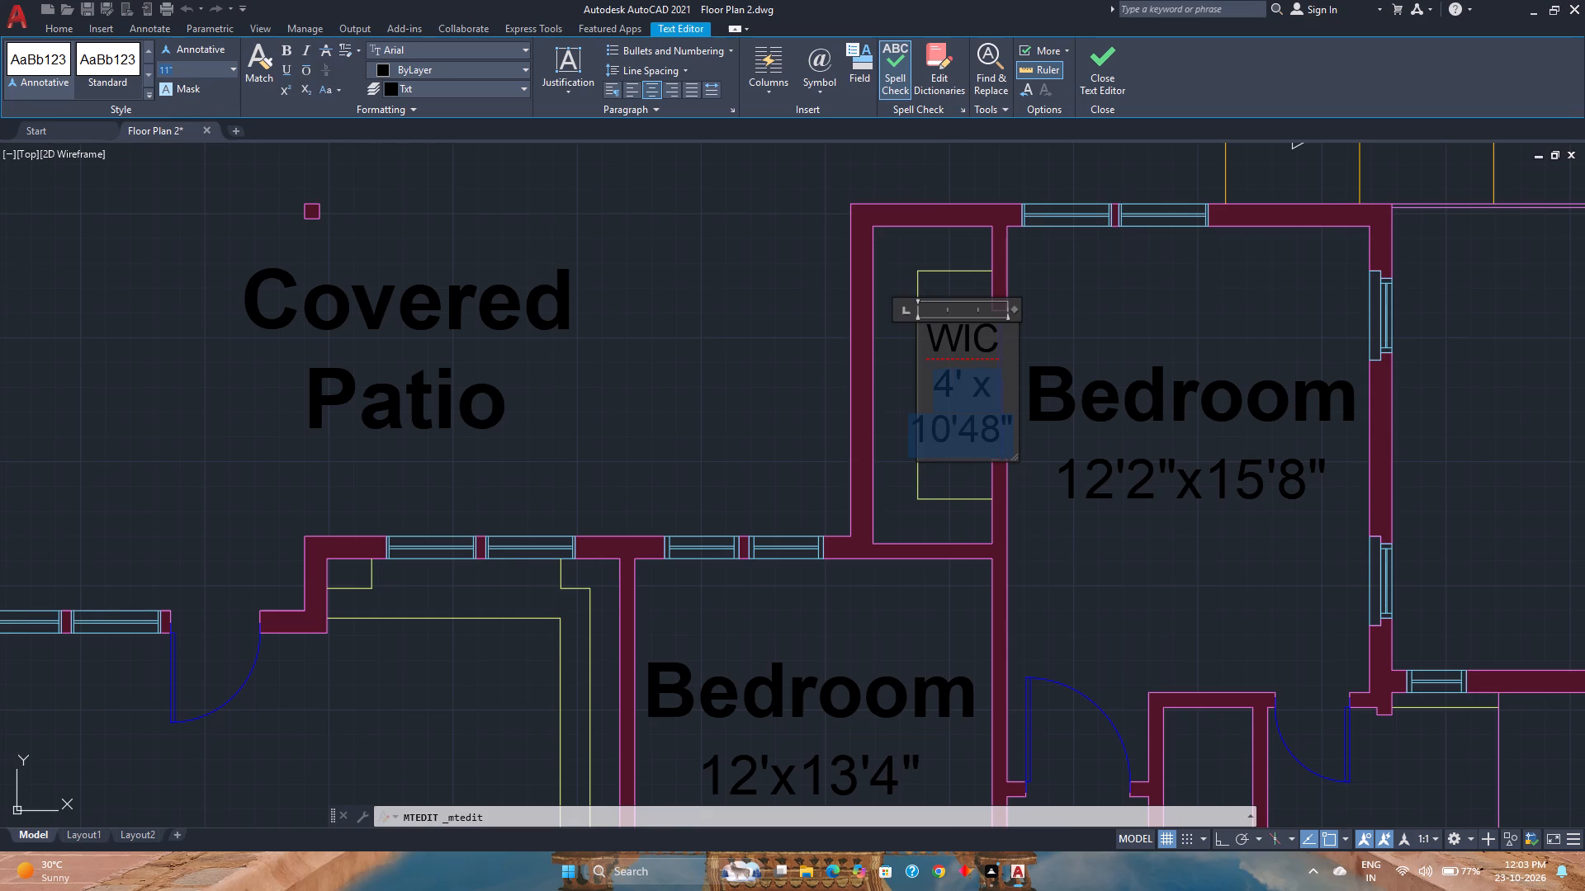
{"action": "type", "text": "8\""}
{"action": "key", "text": "Return"}
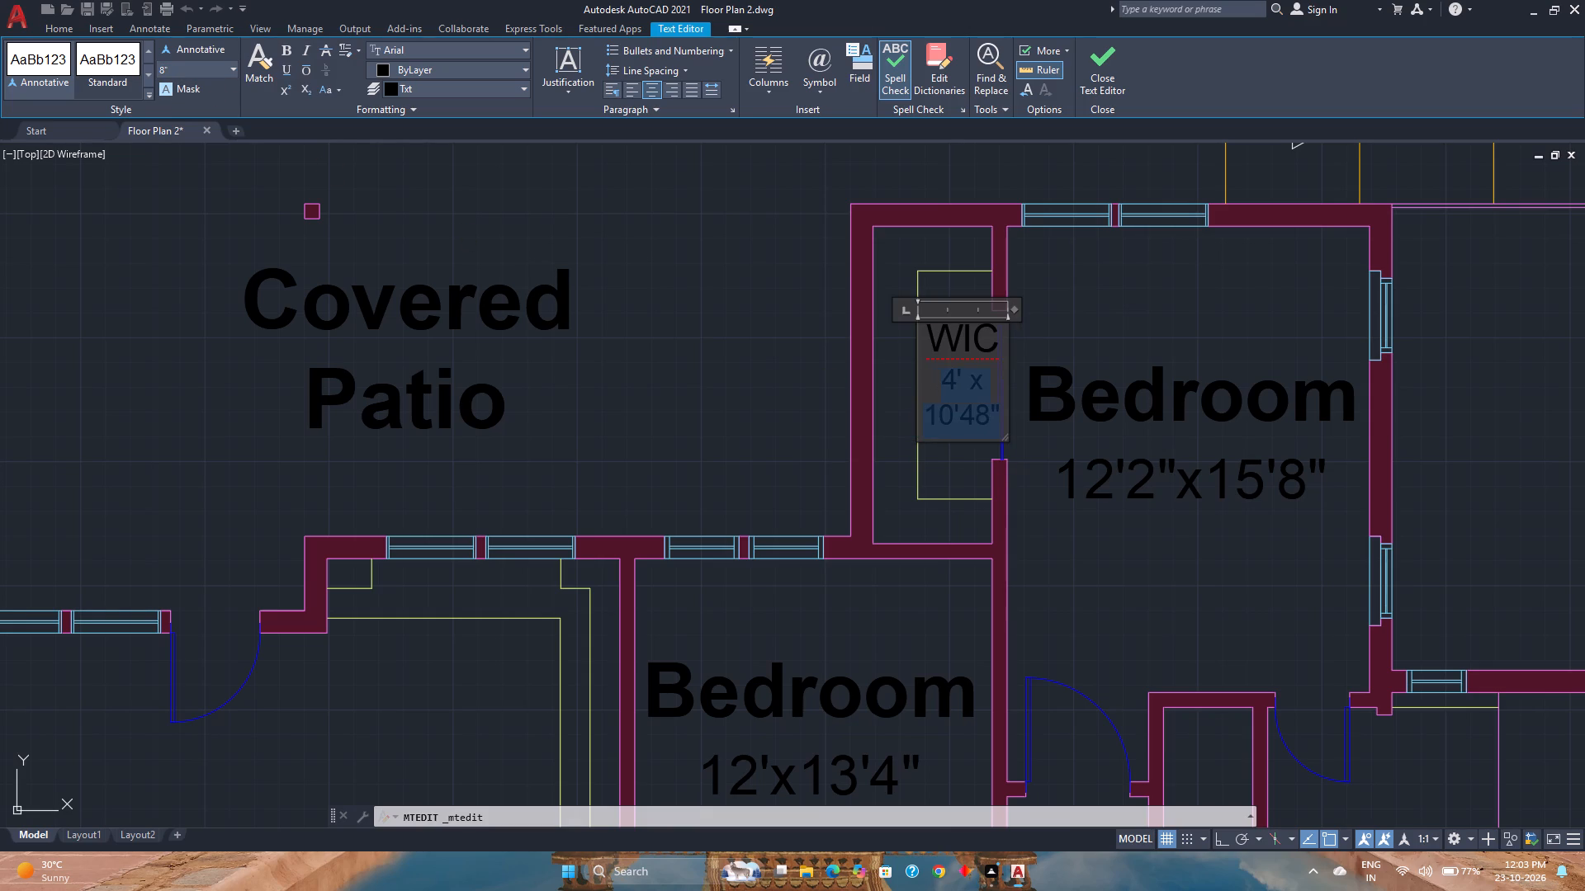
{"action": "left_click", "coordinate": [1121, 66]}
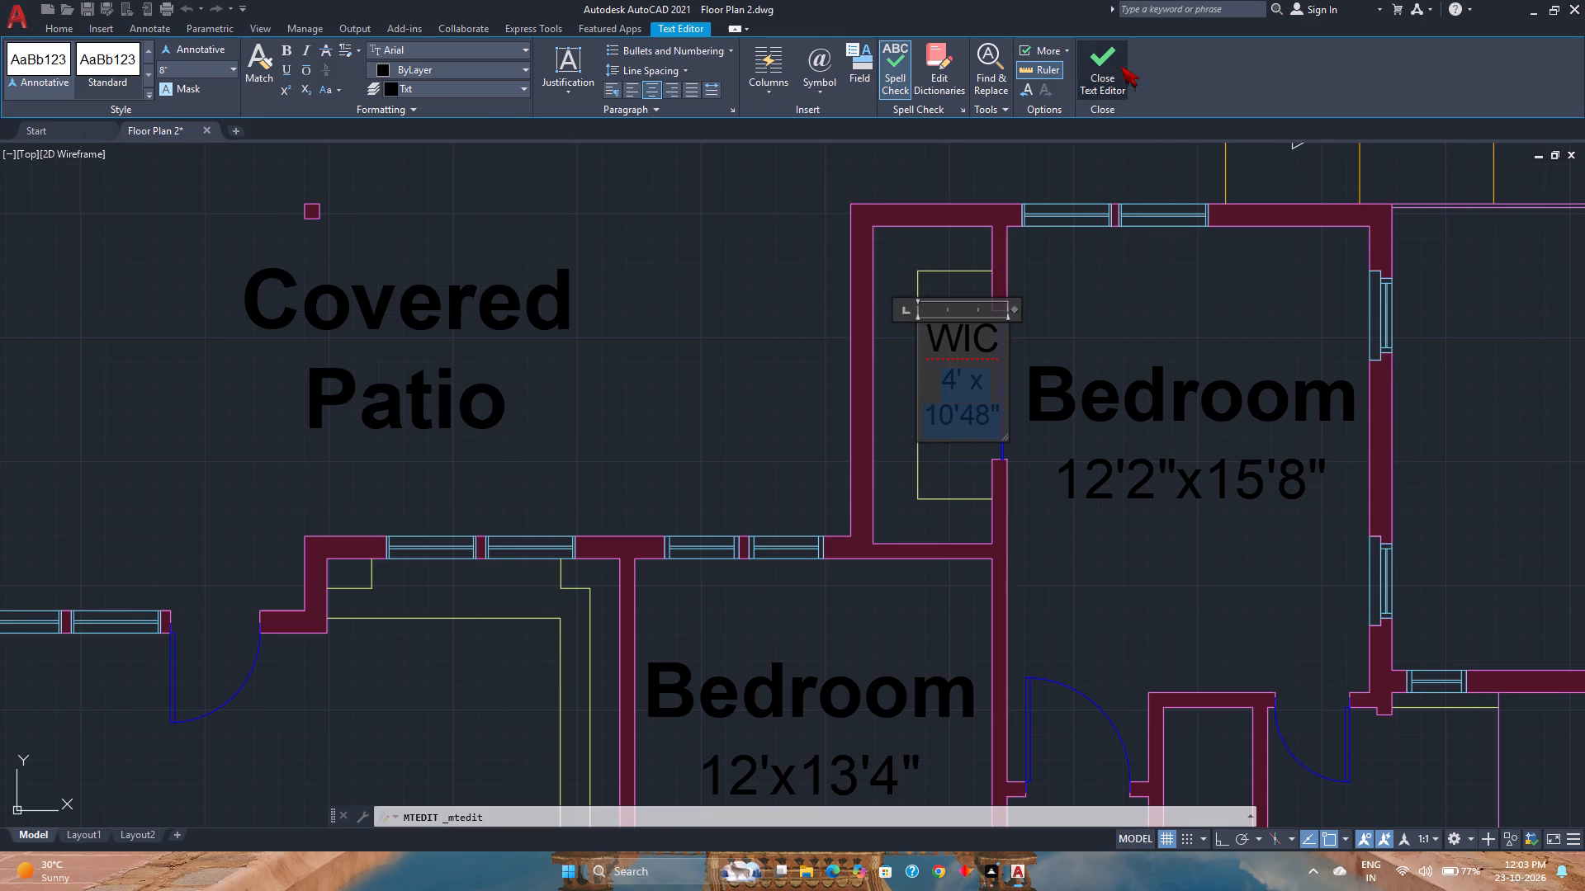
Narrow the copied WIC label's text frame by about 3.5" to end at the closet's sliding door, and save the drawing.
{"action": "left_click", "coordinate": [962, 332]}
{"action": "scroll", "coordinate": [962, 332], "scroll_direction": "up", "scroll_amount": 5}
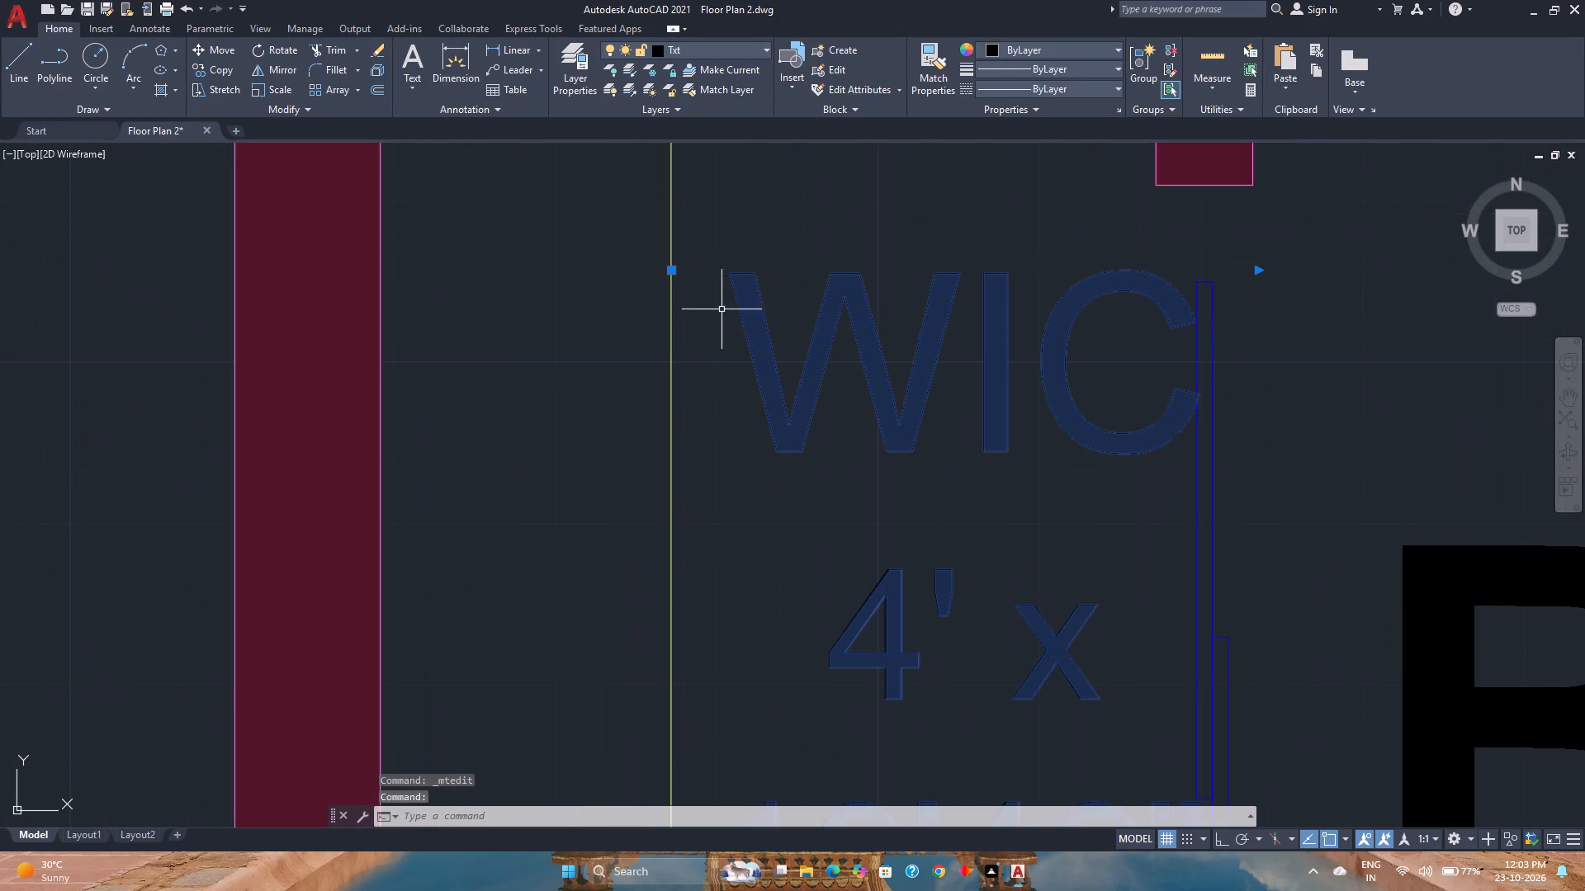
{"action": "left_click", "coordinate": [669, 269]}
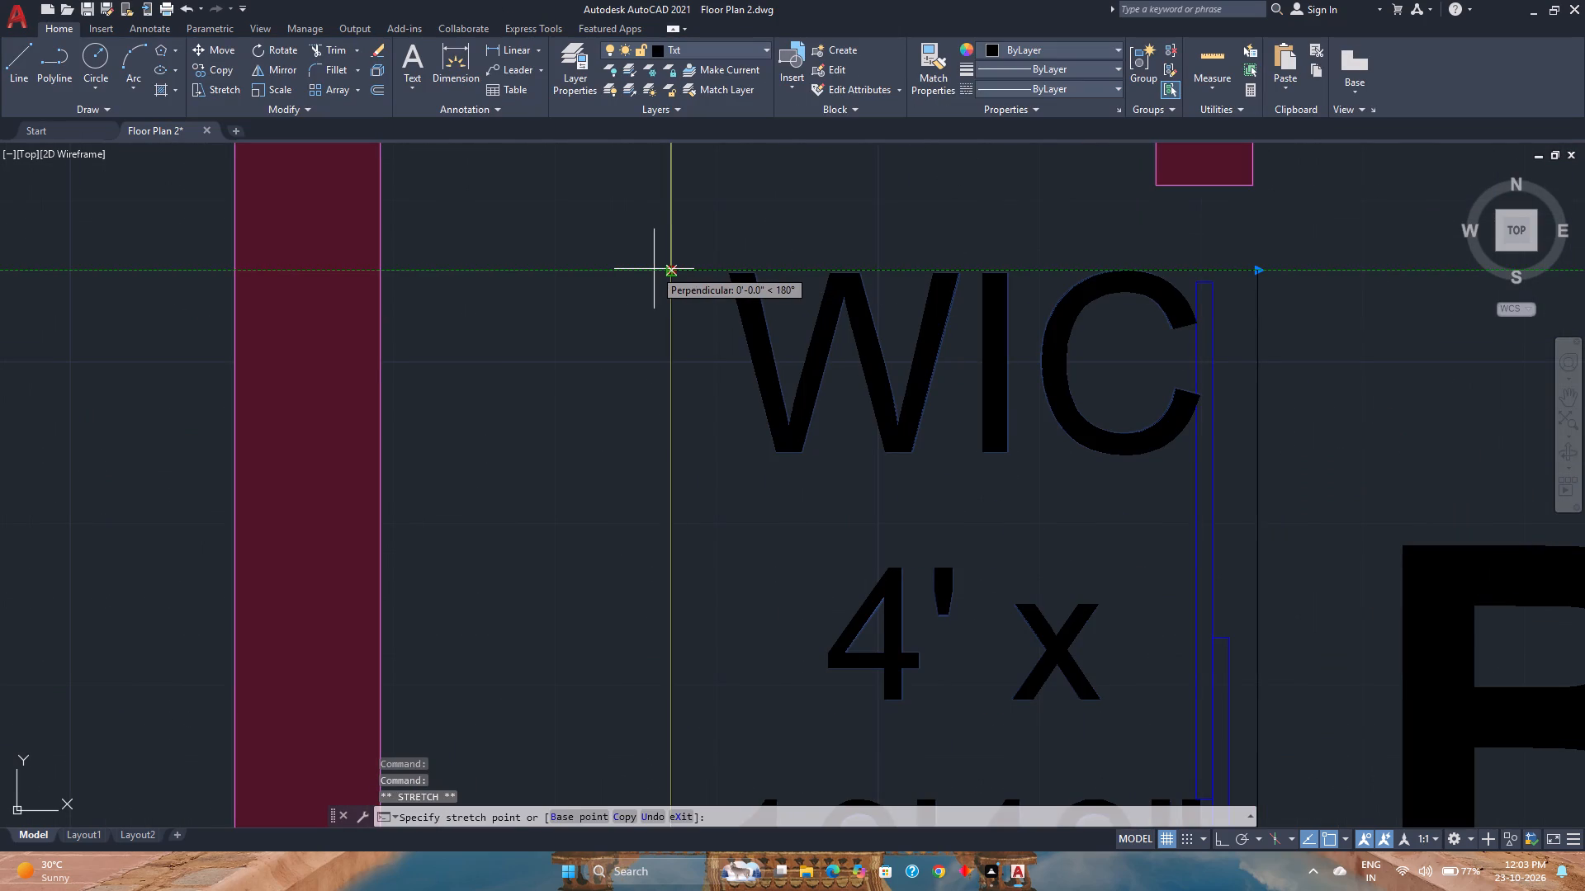
{"action": "key", "text": "Escape"}
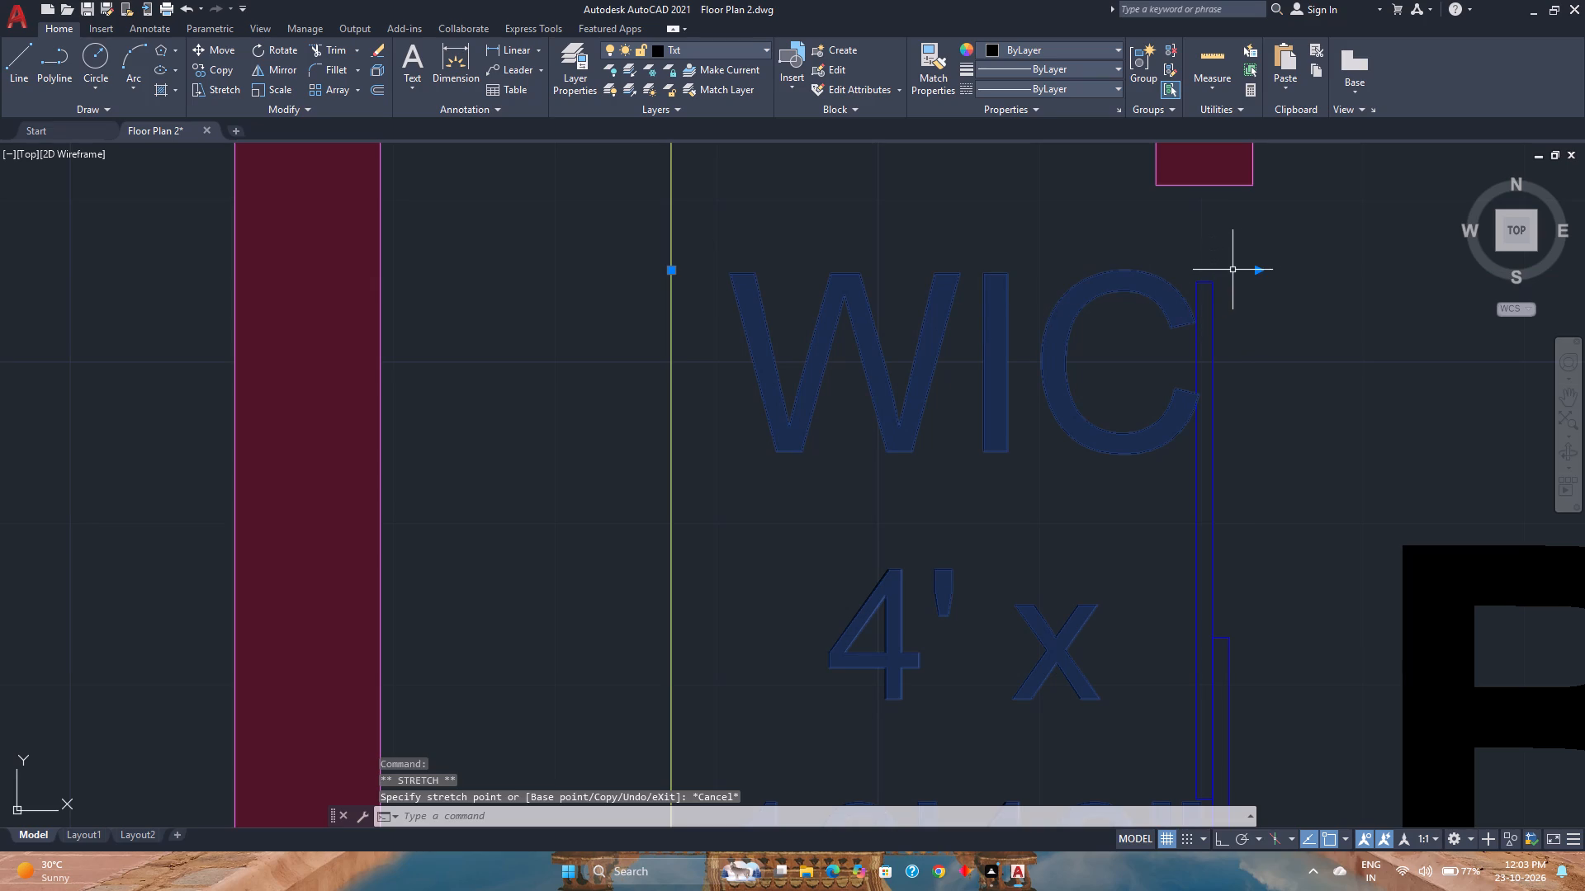
{"action": "left_click", "coordinate": [1259, 270]}
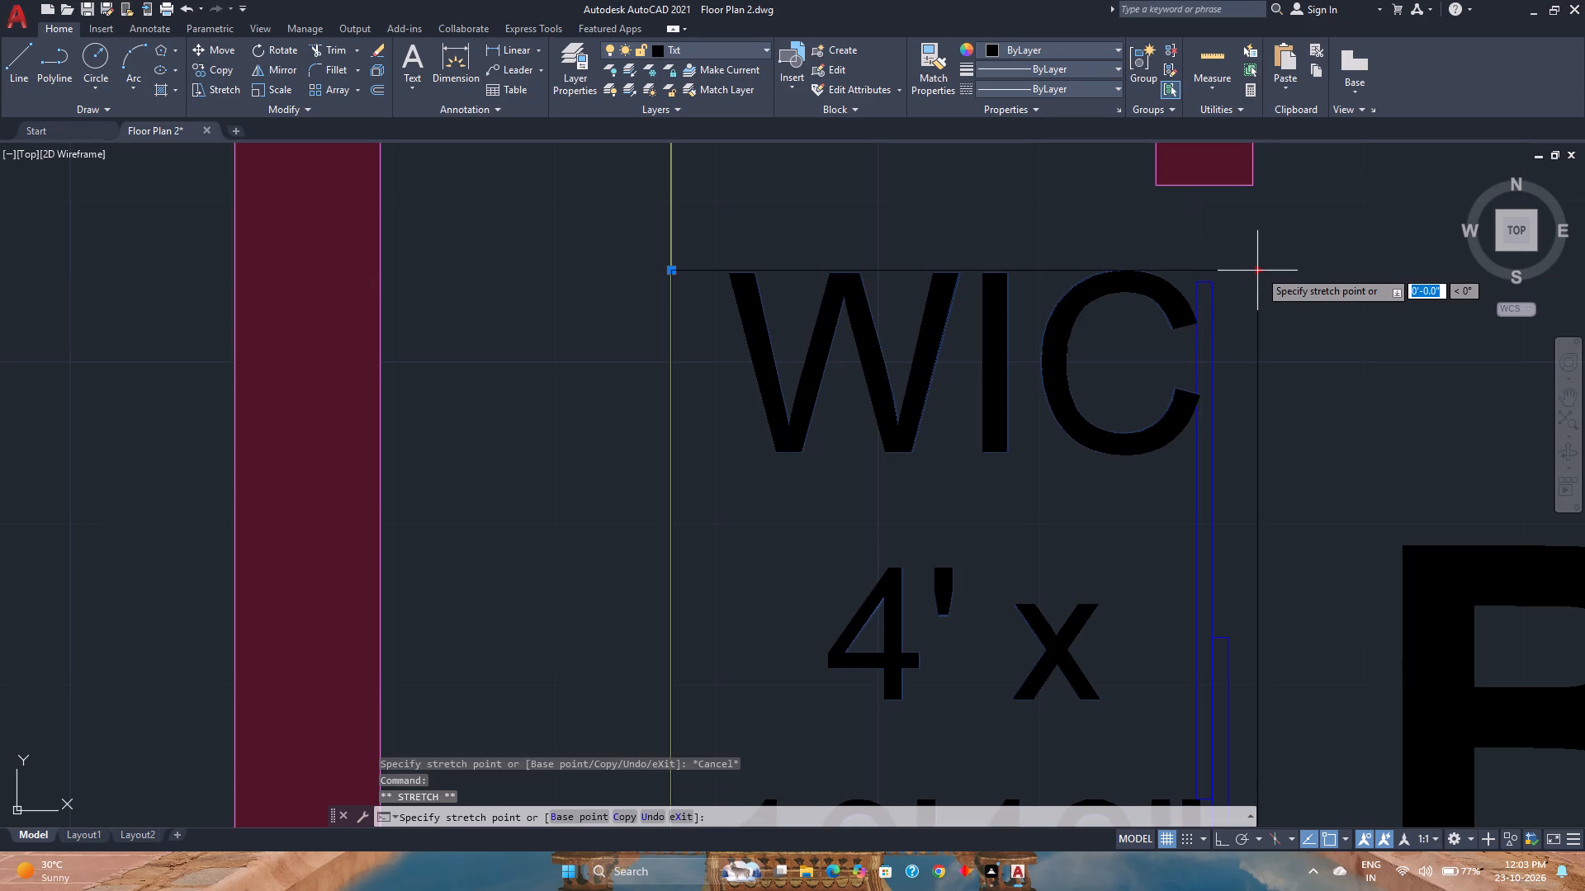
{"action": "left_click", "coordinate": [1199, 268]}
{"action": "scroll", "coordinate": [1199, 268], "scroll_direction": "down", "scroll_amount": 2}
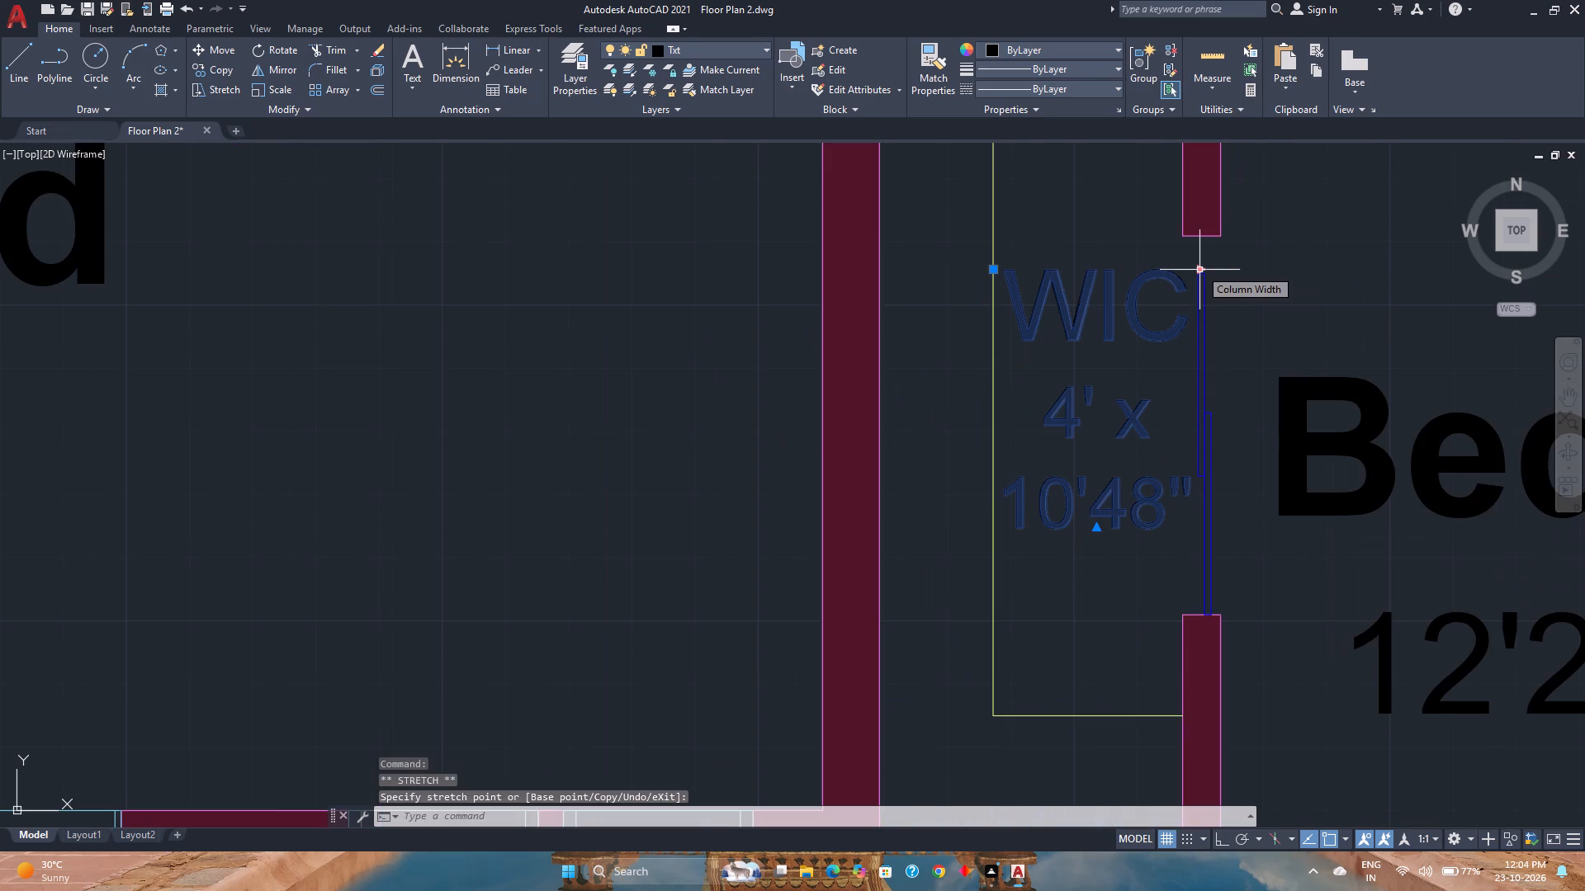
{"action": "key", "text": "Escape"}
{"action": "scroll", "coordinate": [982, 330], "scroll_direction": "down", "scroll_amount": 2}
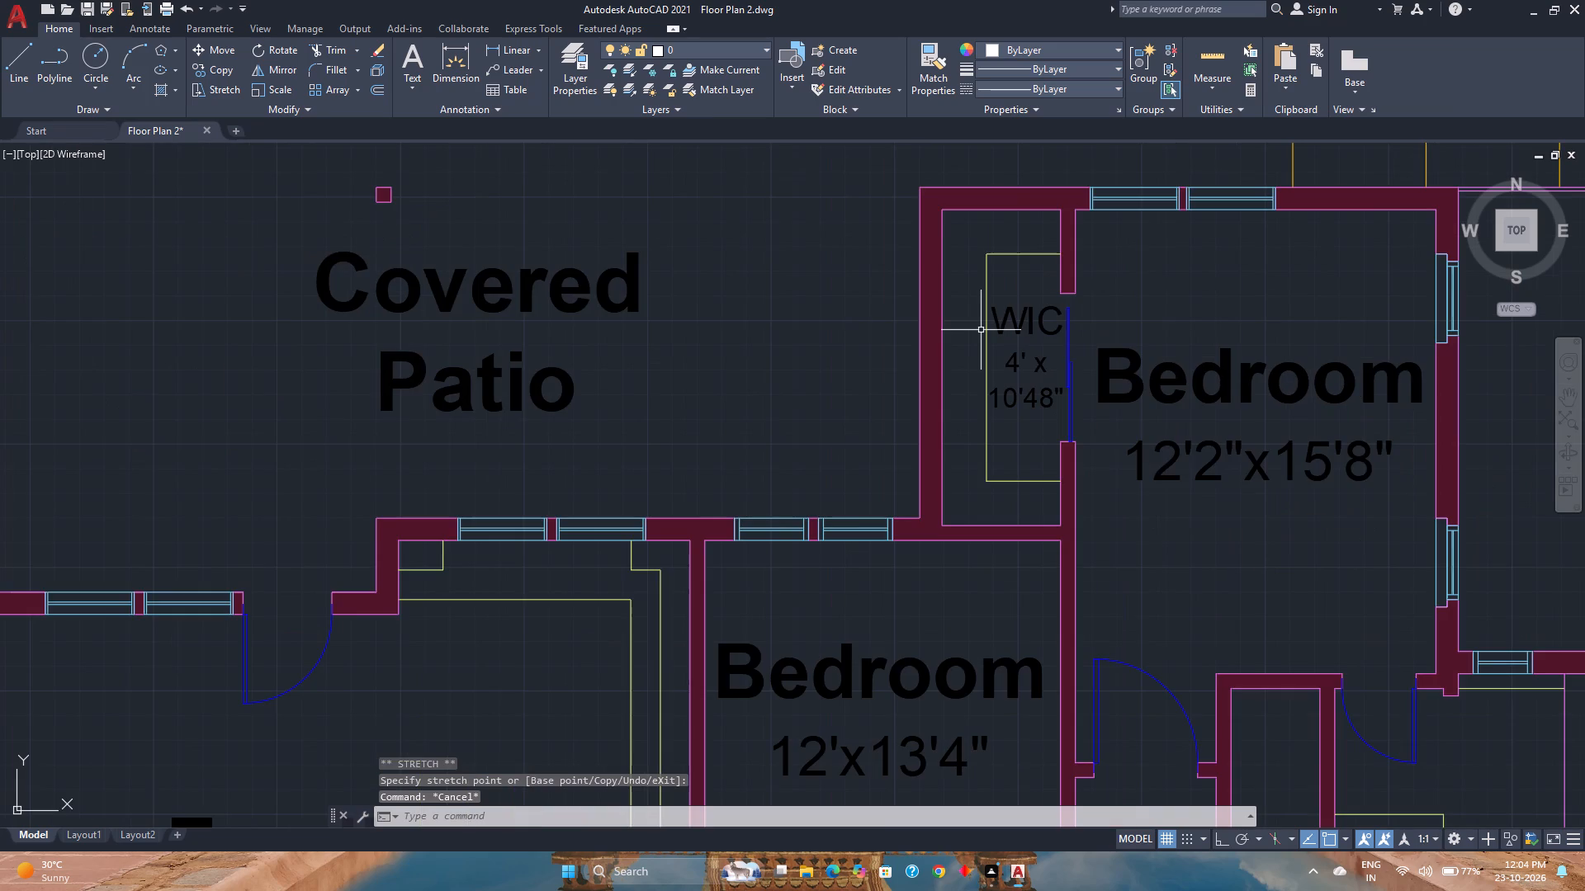
{"action": "key", "text": "ctrl+s"}
Look over both floor plans as a whole to check the labels and what still needs to be added.
{"action": "scroll", "coordinate": [981, 330], "scroll_direction": "down", "scroll_amount": 2}
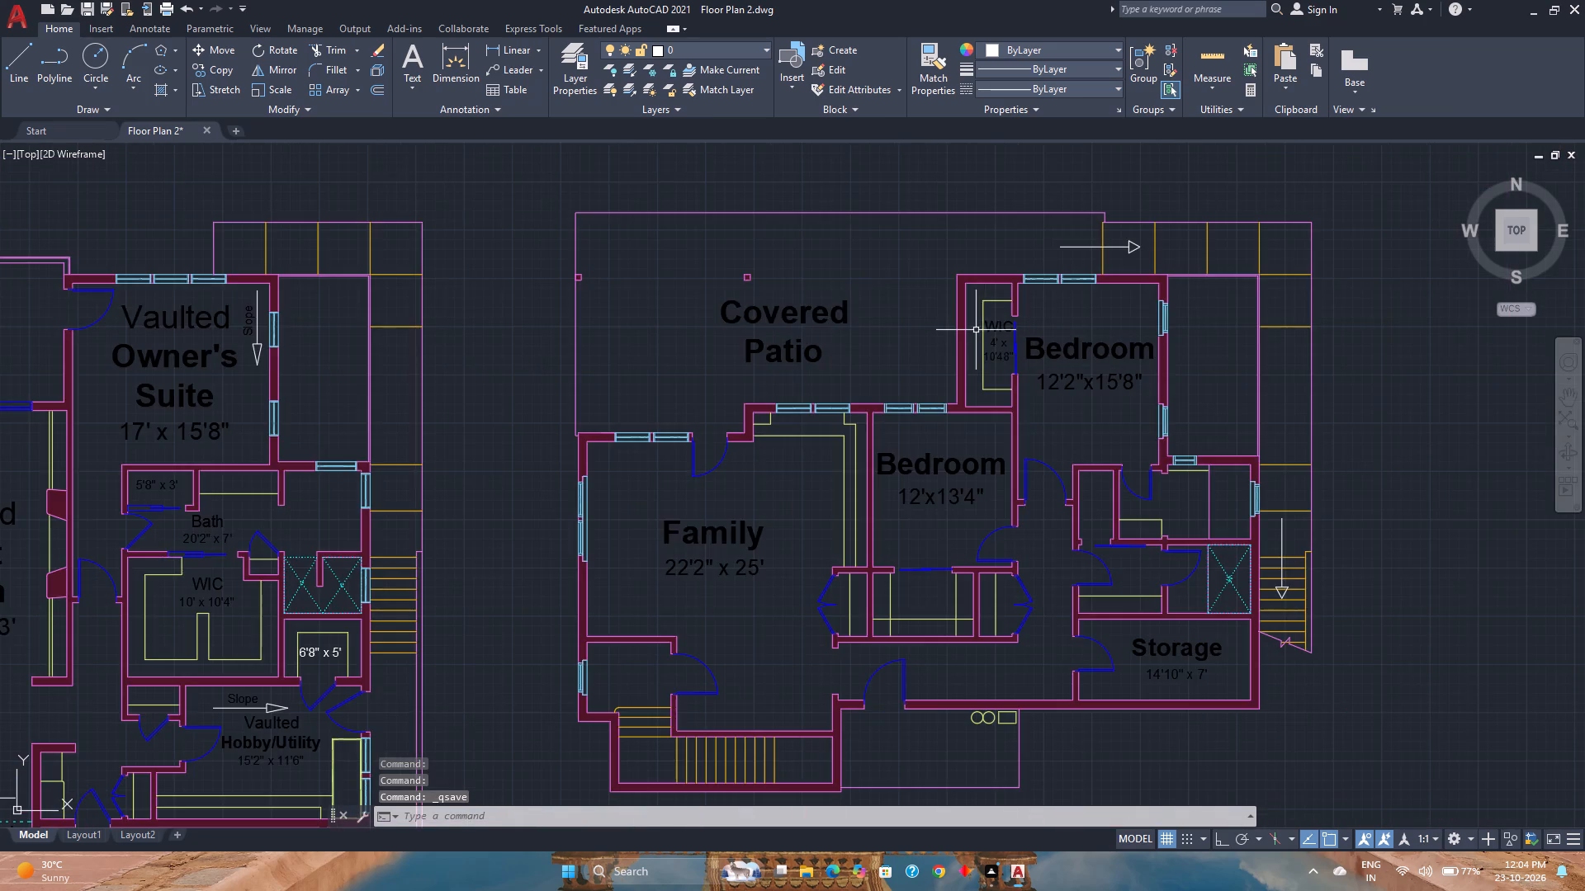
{"action": "scroll", "coordinate": [974, 330], "scroll_direction": "down", "scroll_amount": 1}
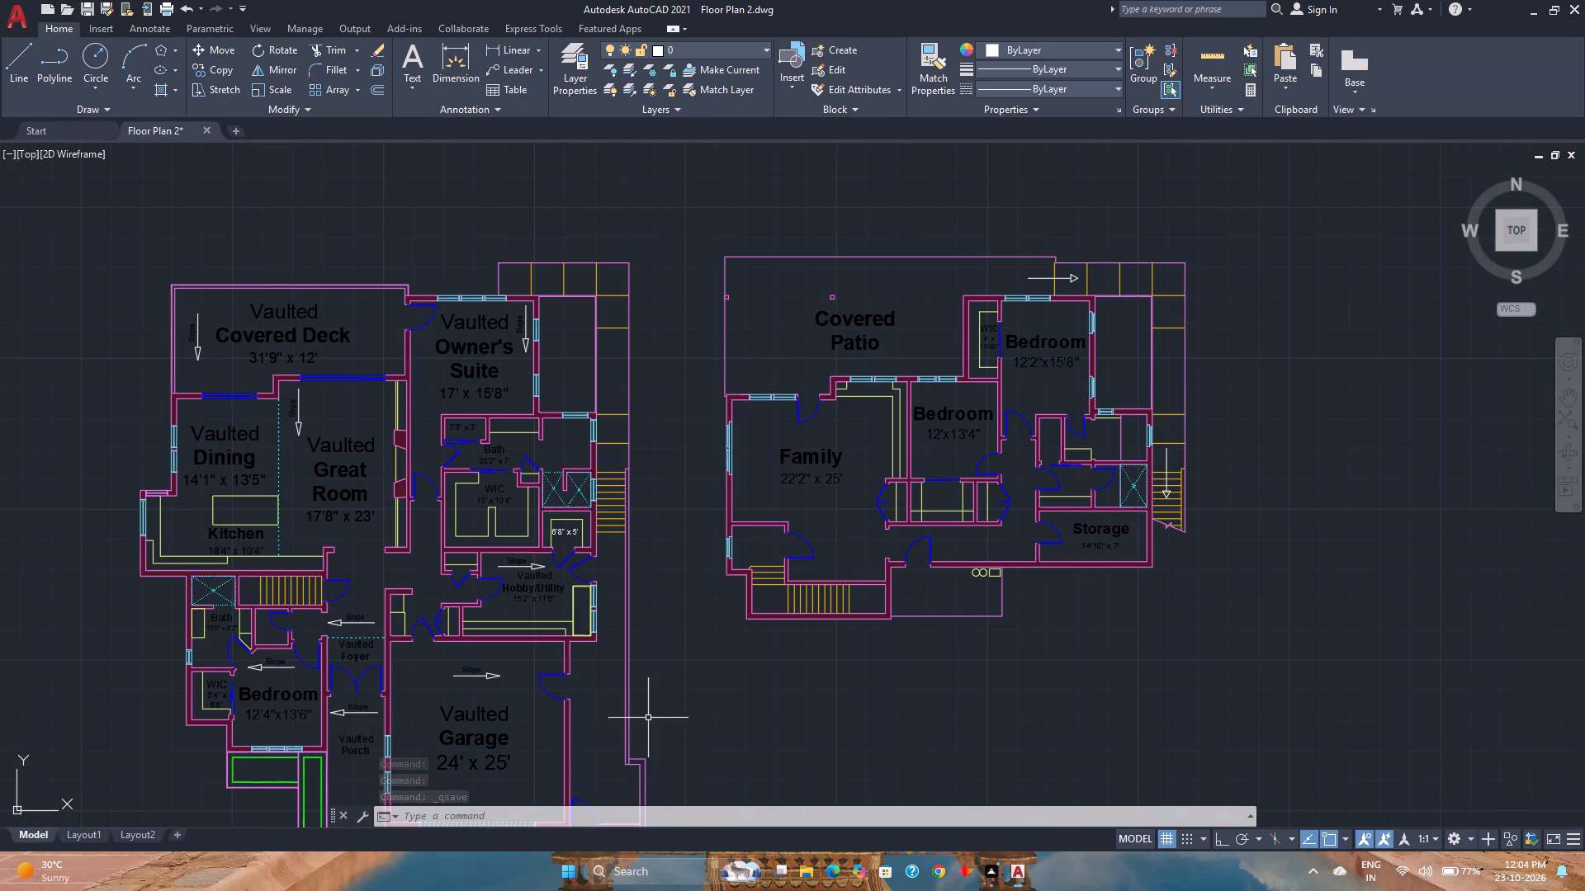
{"action": "scroll", "coordinate": [810, 633], "scroll_direction": "down", "scroll_amount": 2}
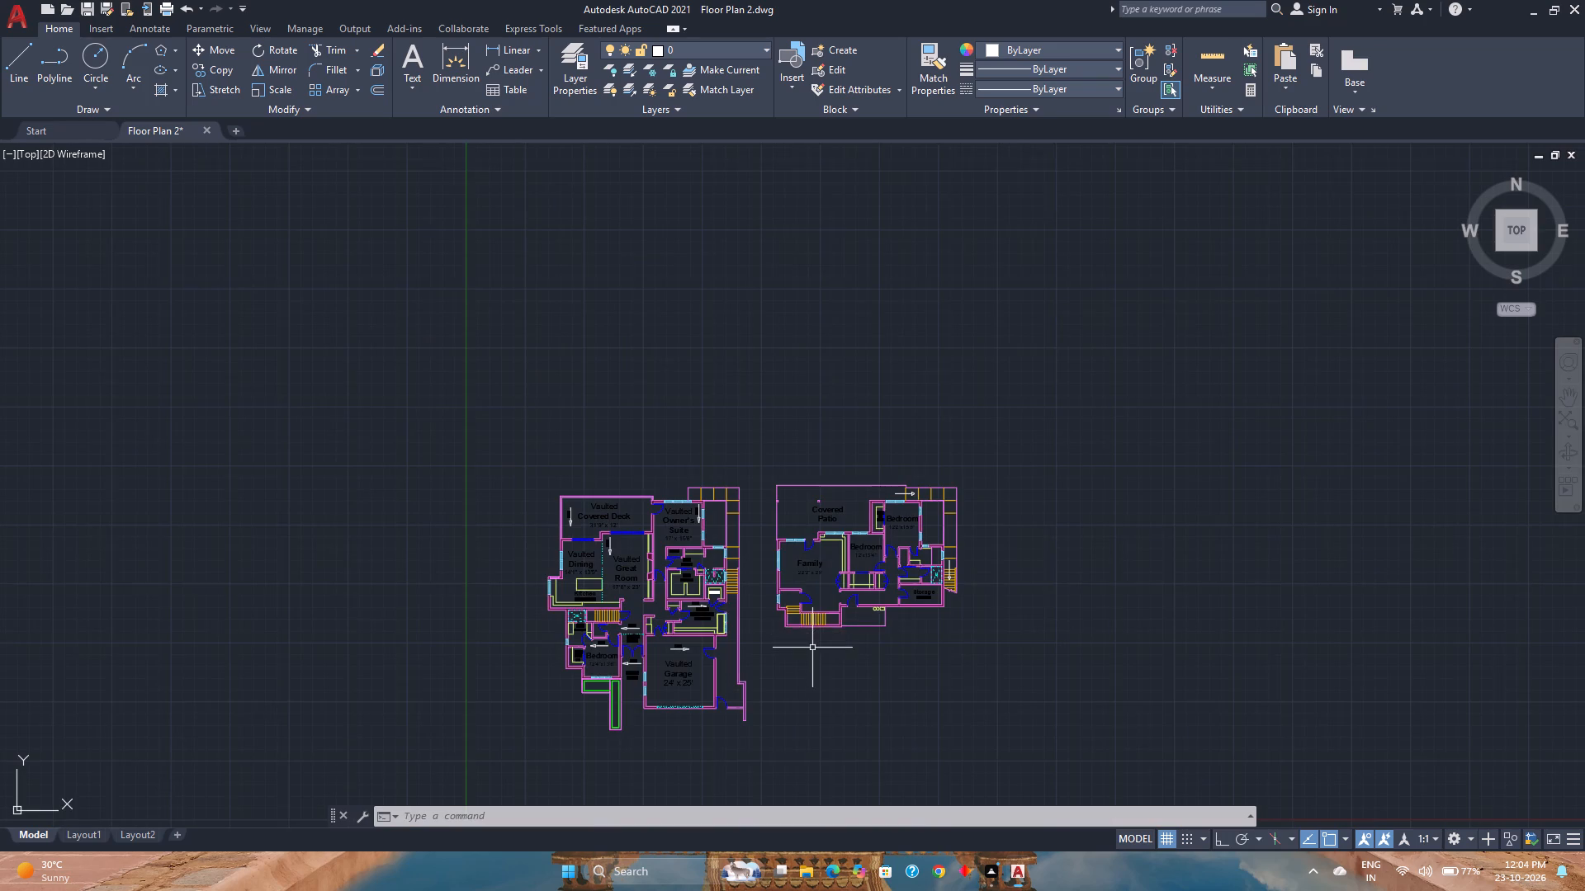
{"action": "scroll", "coordinate": [812, 648], "scroll_direction": "up", "scroll_amount": 1}
{"action": "middle_click_drag", "start_coordinate": [812, 648], "coordinate": [790, 577]}
{"action": "middle_click", "coordinate": [790, 577]}
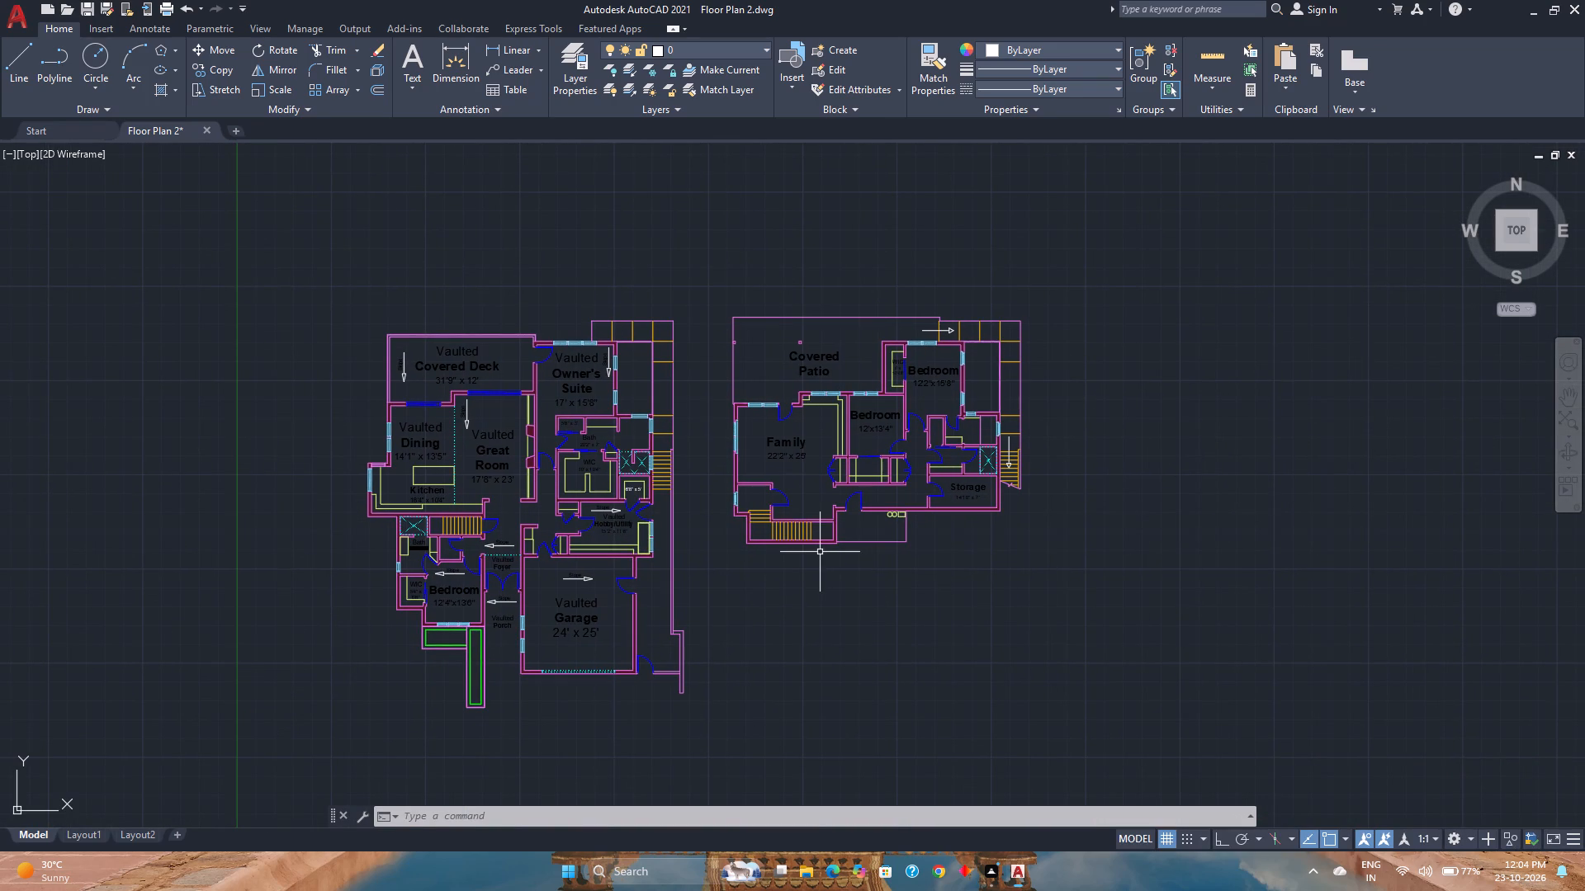
{"action": "scroll", "coordinate": [819, 552], "scroll_direction": "up", "scroll_amount": 1}
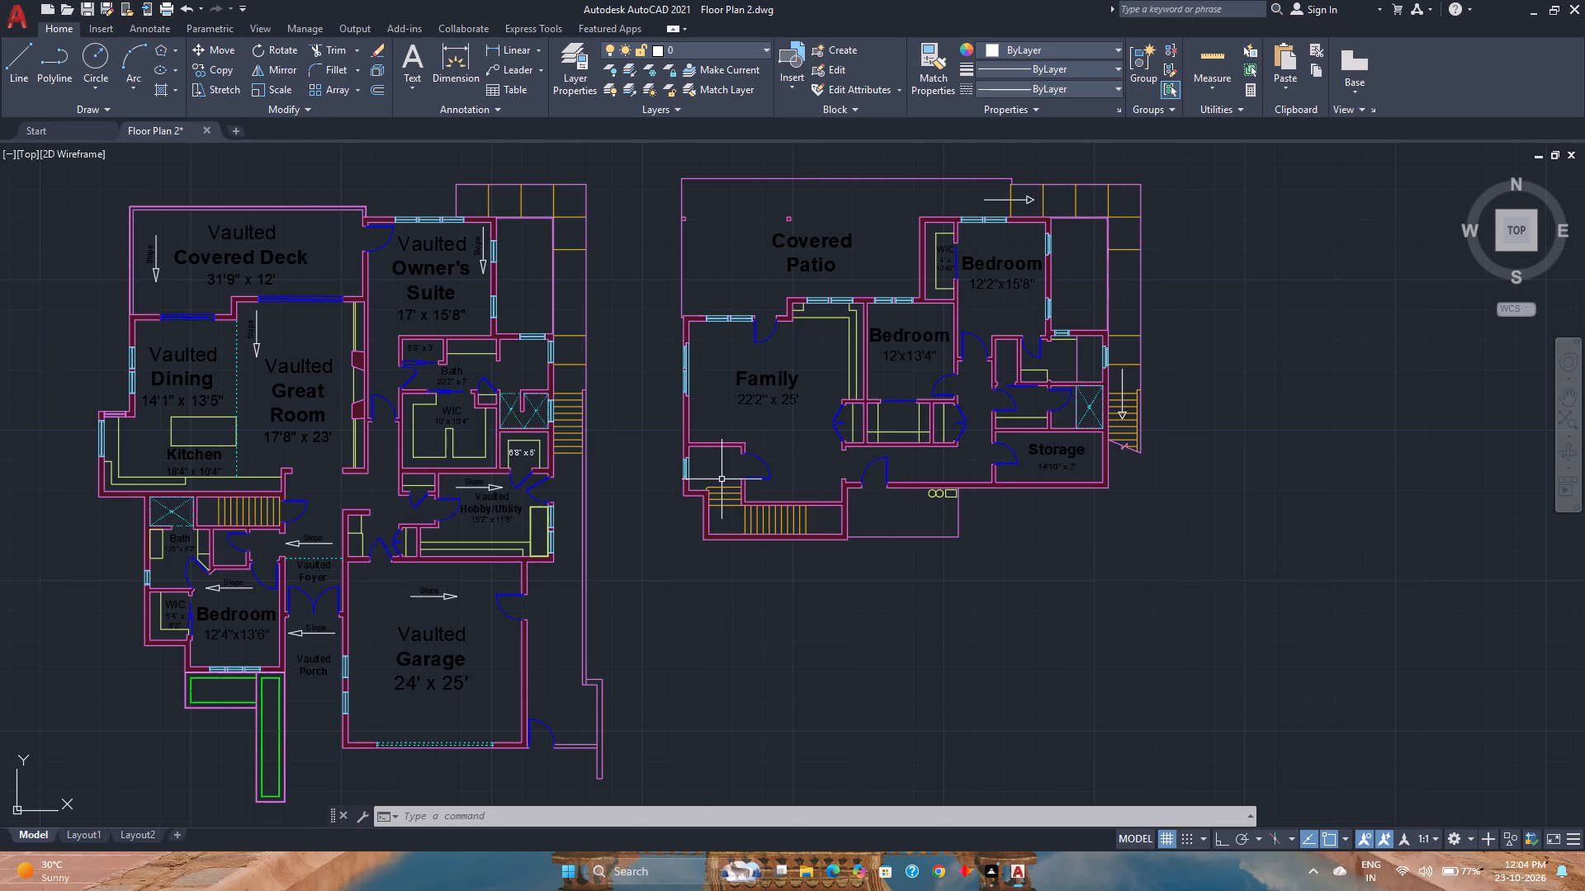
{"action": "scroll", "coordinate": [774, 548], "scroll_direction": "down", "scroll_amount": 1}
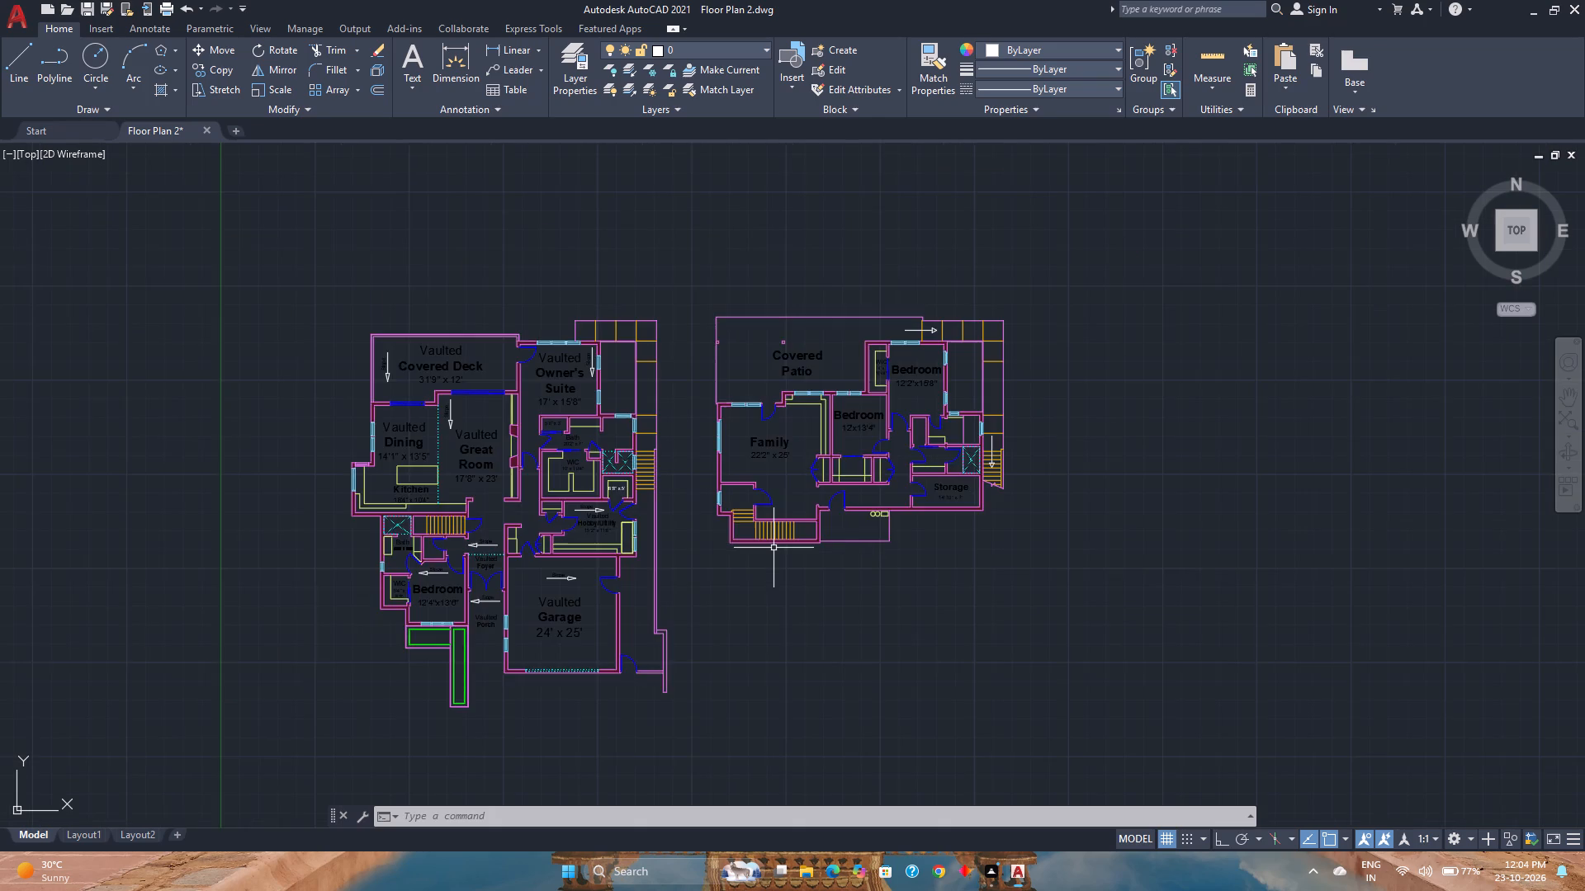
{"action": "scroll", "coordinate": [774, 548], "scroll_direction": "up", "scroll_amount": 1}
{"action": "middle_click_drag", "start_coordinate": [684, 563], "coordinate": [867, 525]}
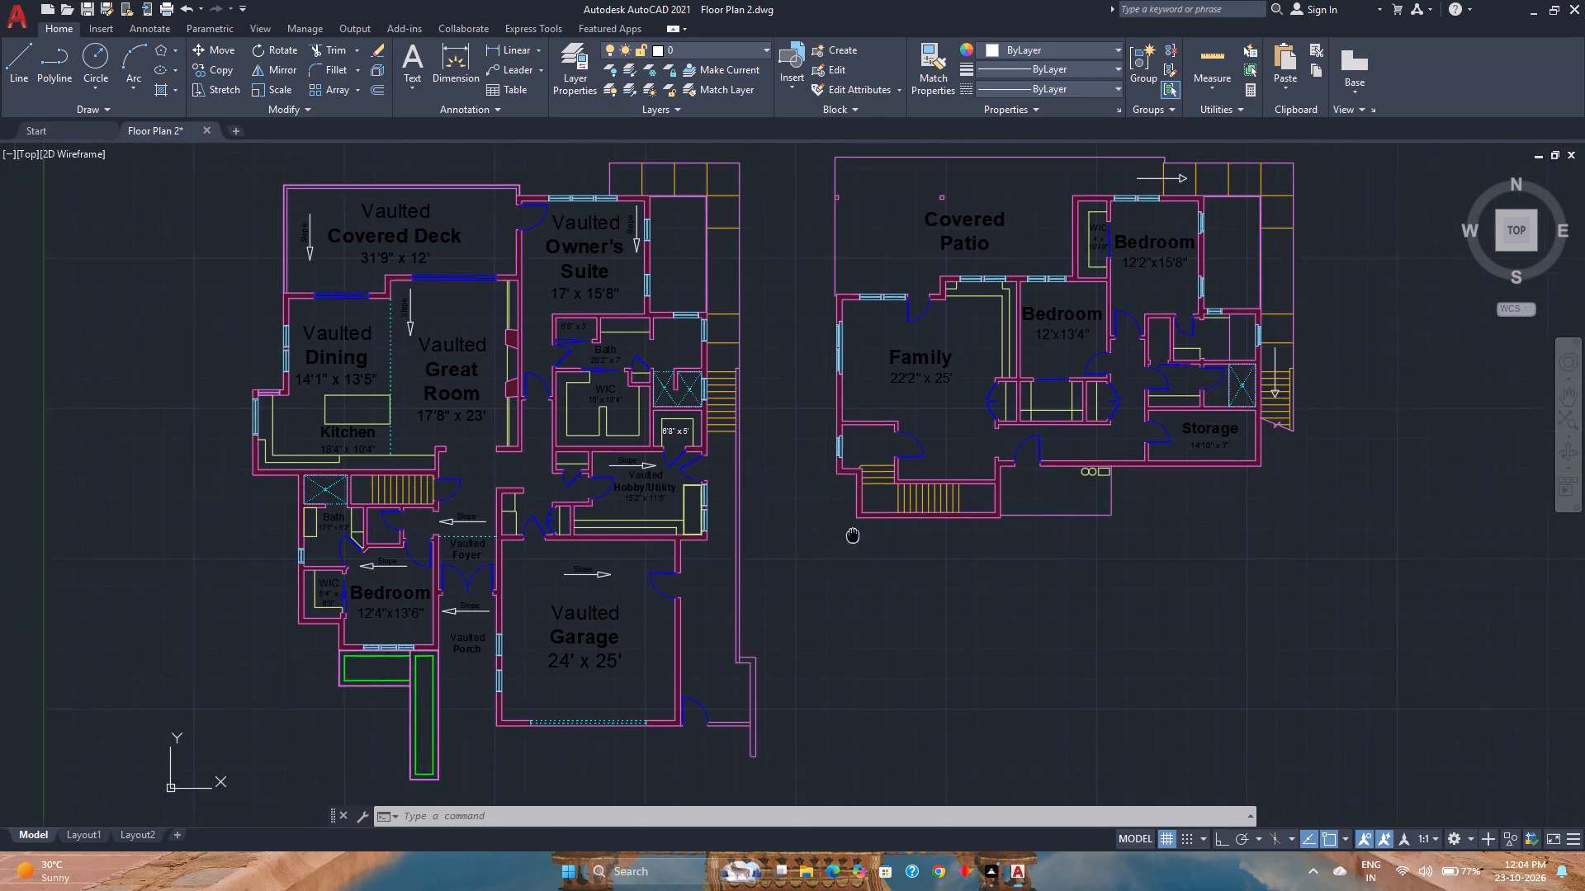
{"action": "middle_click", "coordinate": [871, 523]}
{"action": "middle_click_drag", "start_coordinate": [908, 493], "coordinate": [964, 478]}
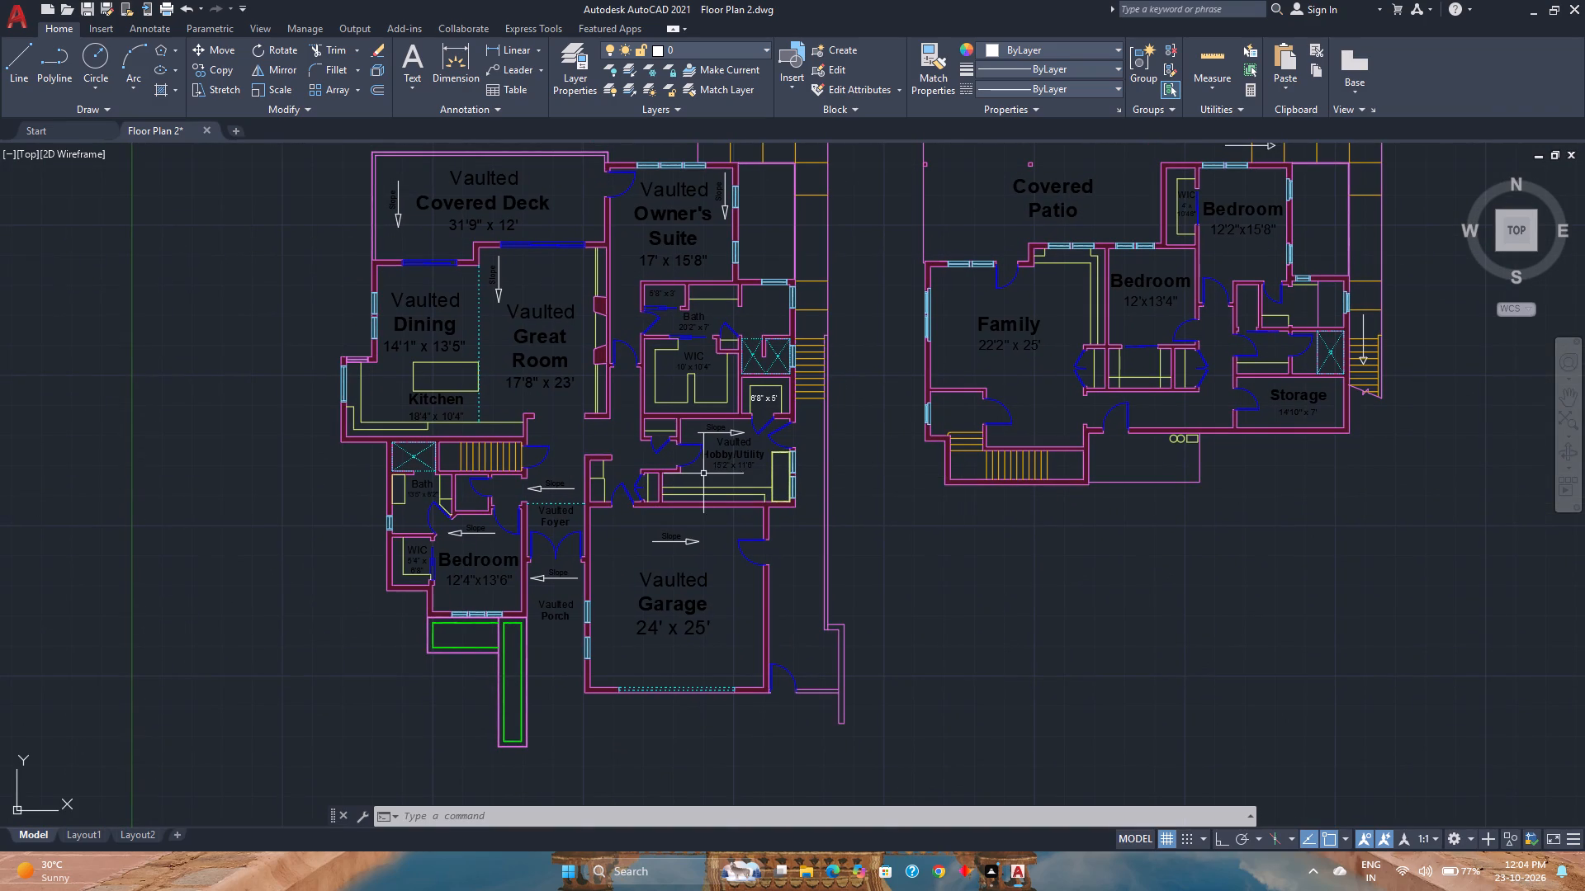
{"action": "scroll", "coordinate": [703, 474], "scroll_direction": "down", "scroll_amount": 1}
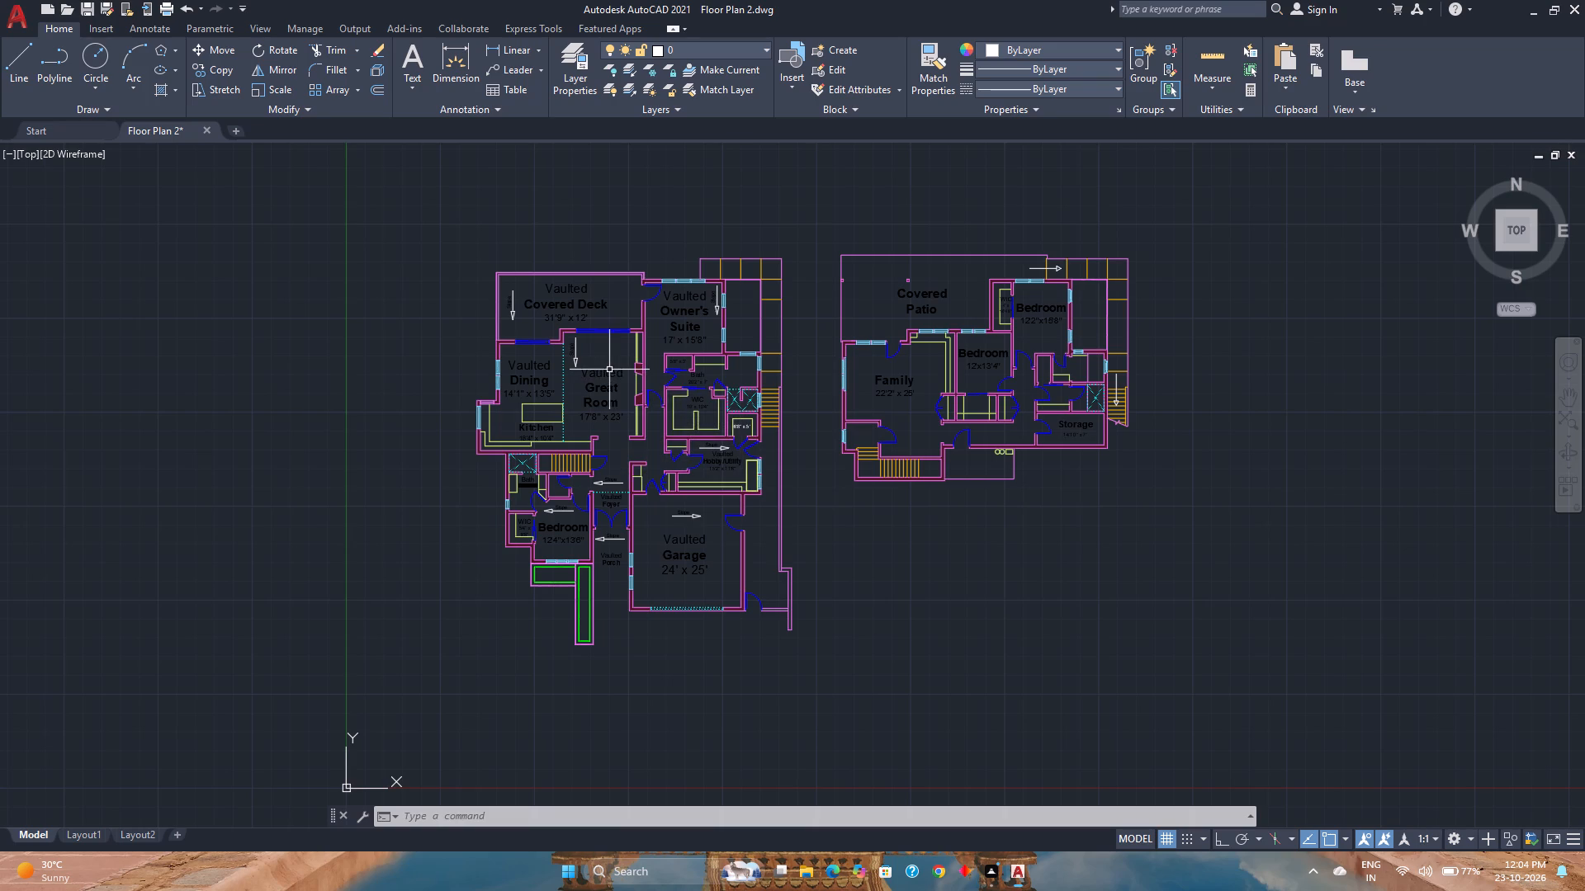
Insert the Toilet - Imperial block from the architectural tool palette in the empty space beside the first plan.
{"action": "key", "text": "ctrl+3"}
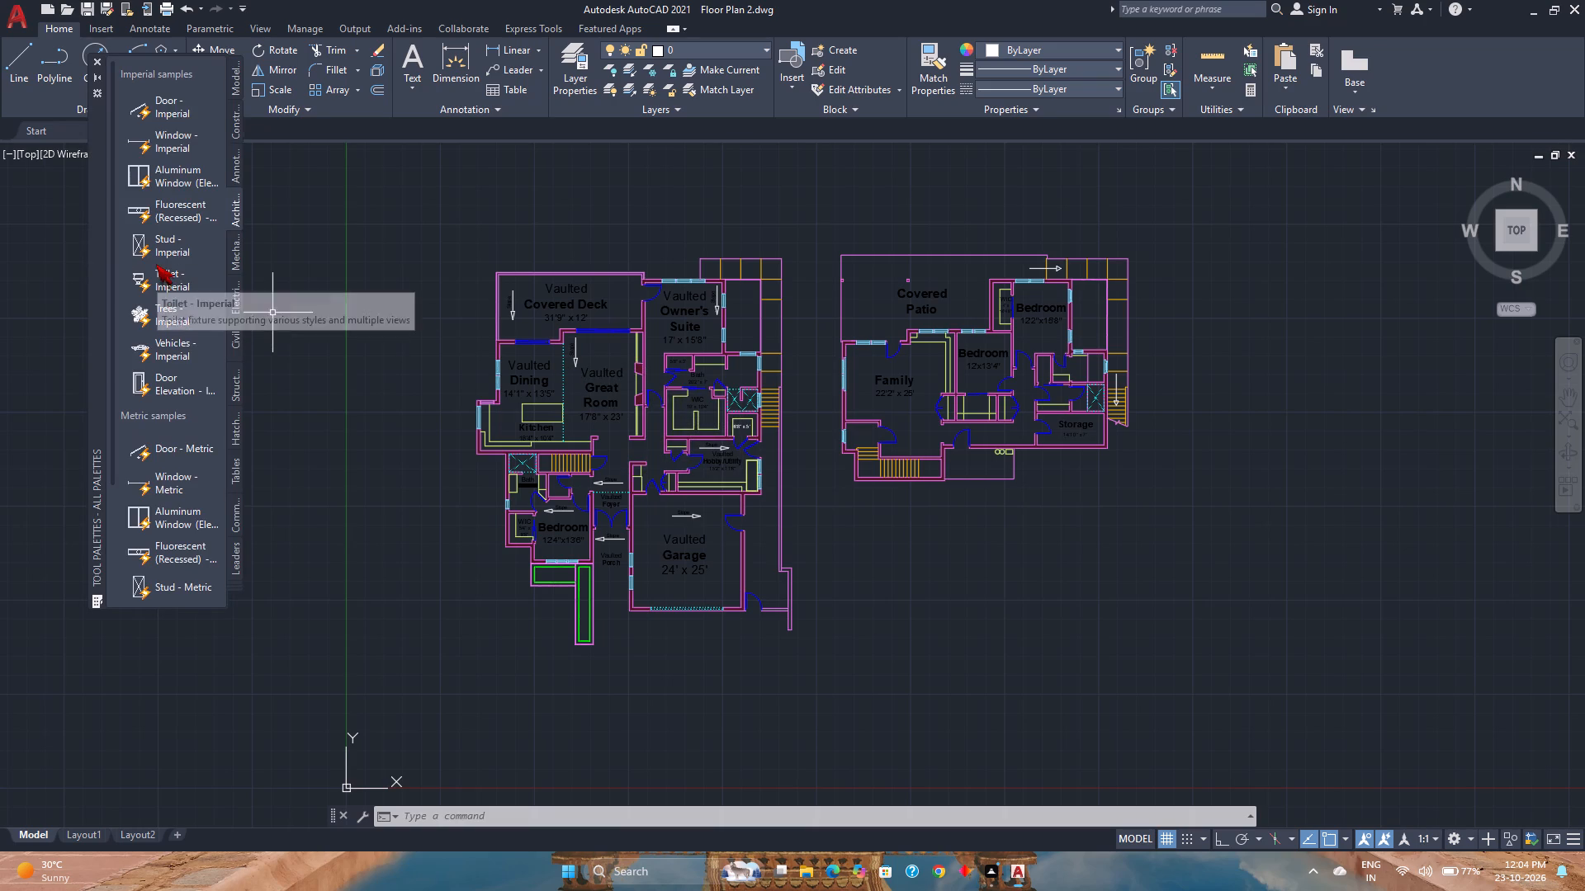
{"action": "left_click", "coordinate": [157, 271]}
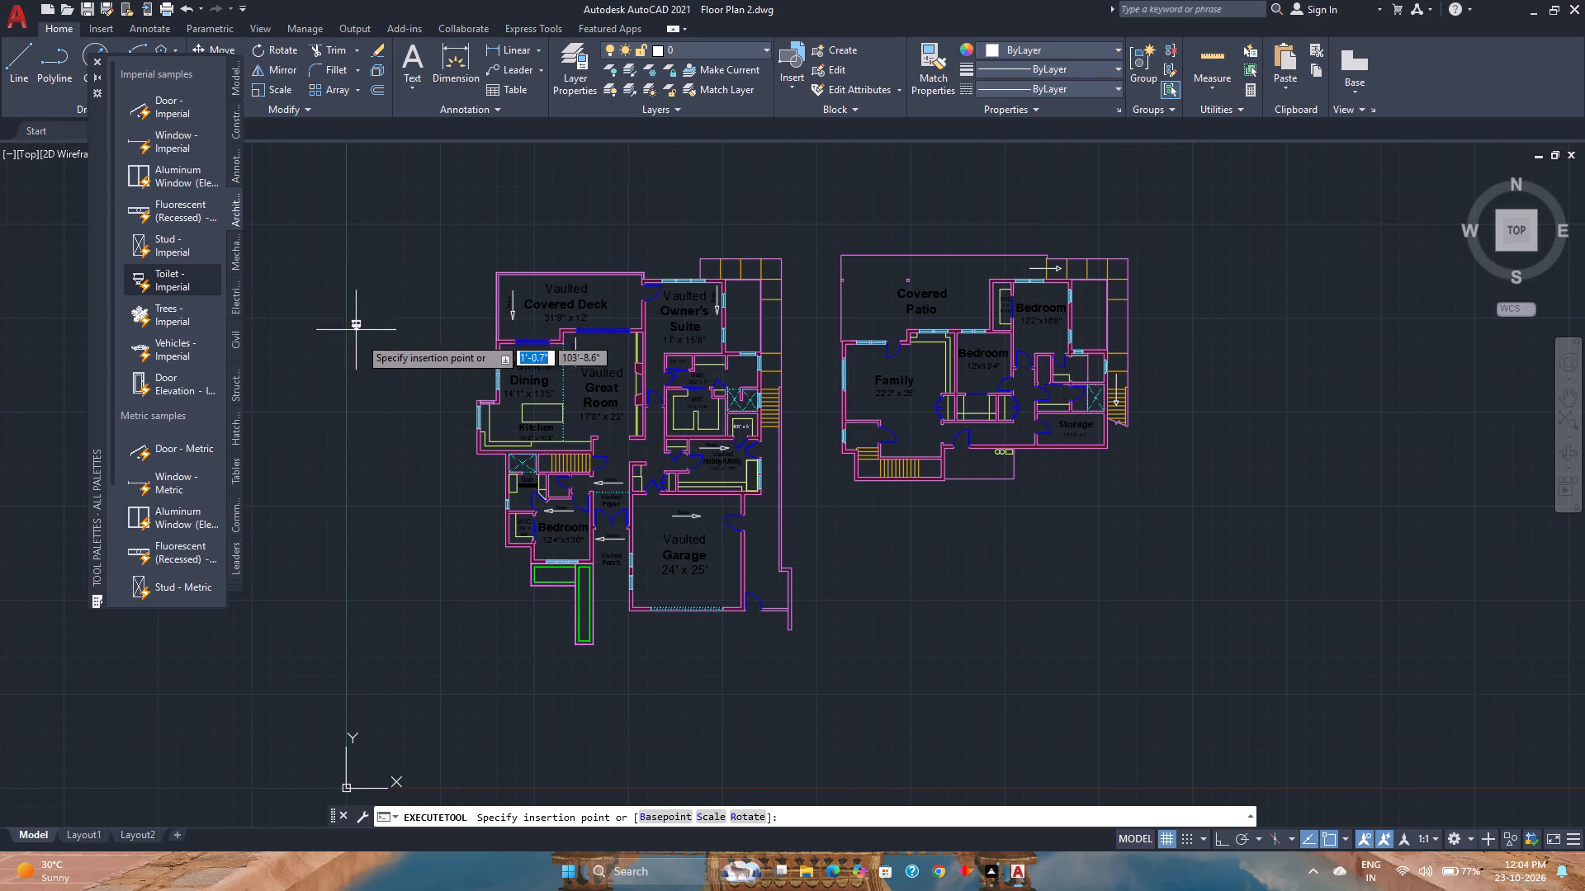
{"action": "left_click", "coordinate": [416, 486]}
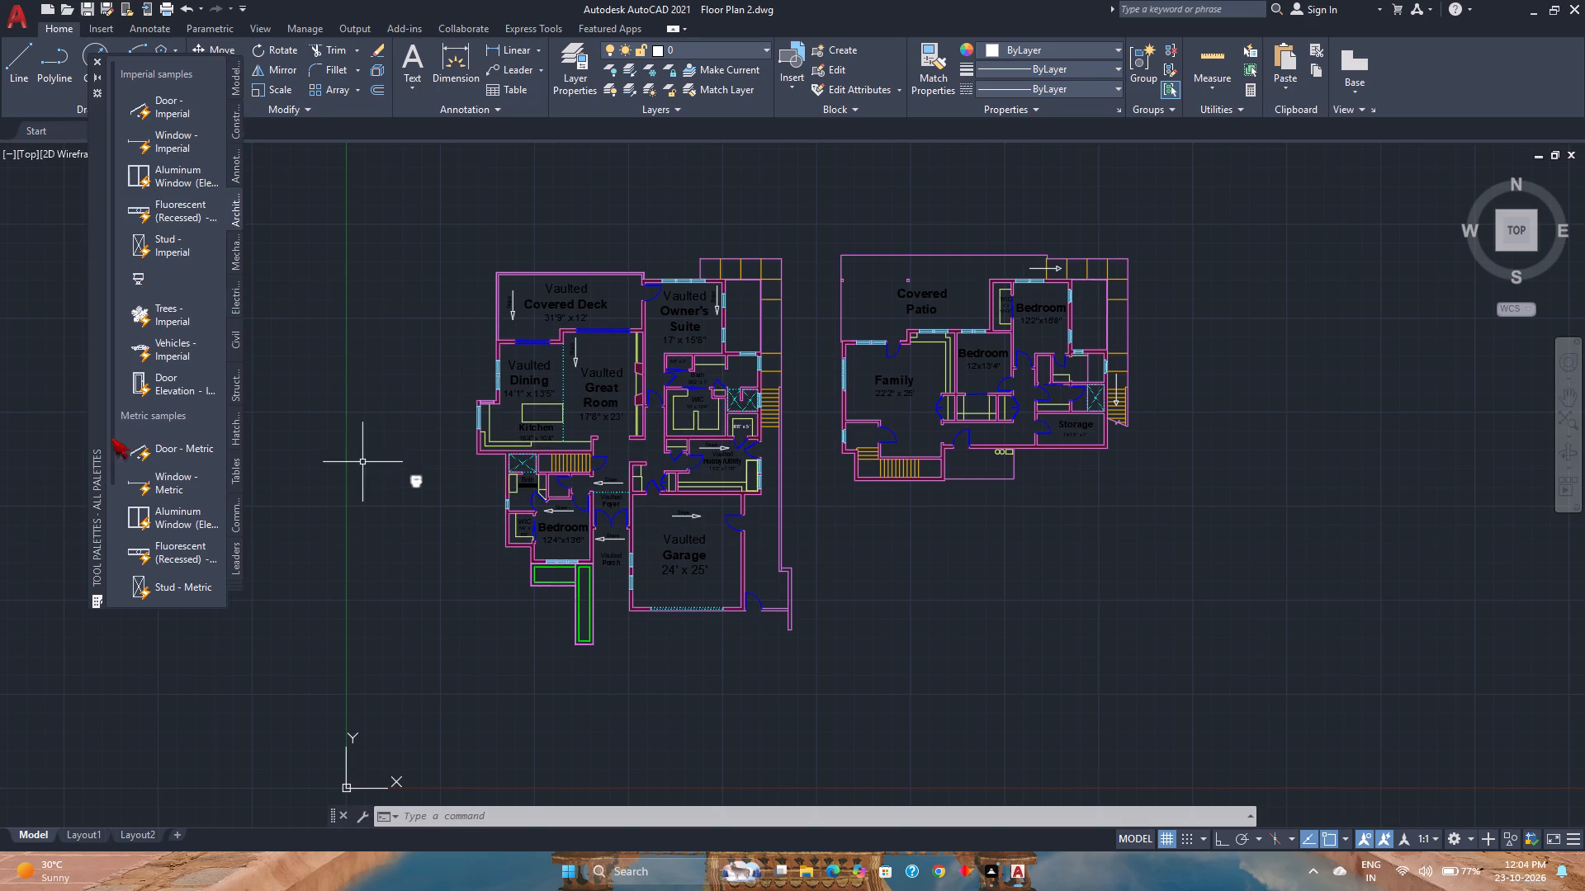
{"action": "left_click", "coordinate": [93, 60]}
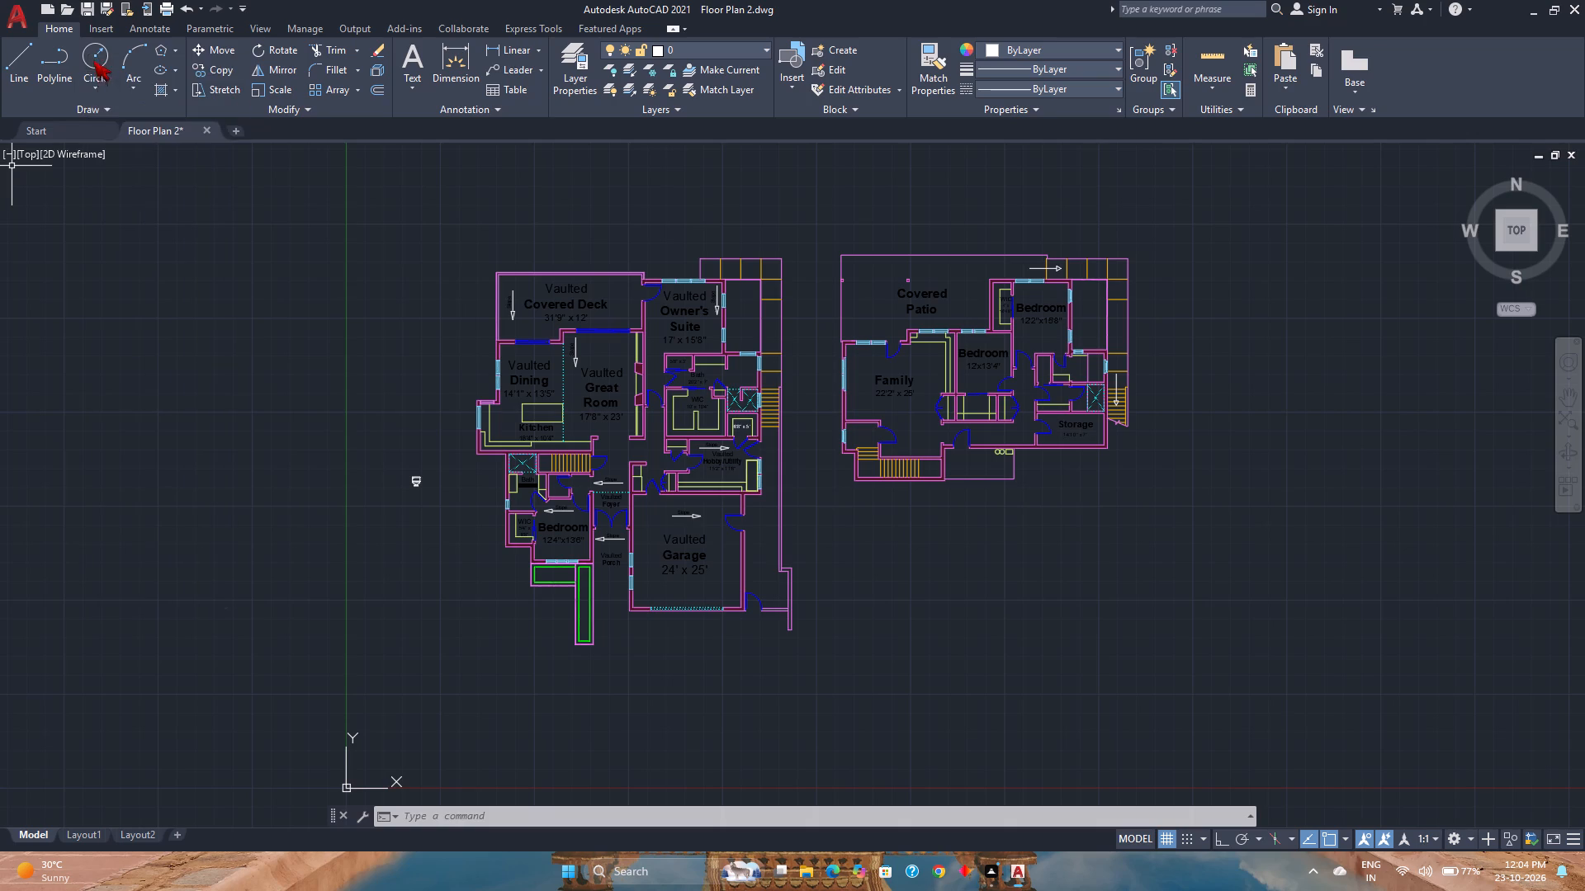
Switch the inserted toilet block to its Round (Plan) view.
{"action": "scroll", "coordinate": [409, 487], "scroll_direction": "up", "scroll_amount": 4}
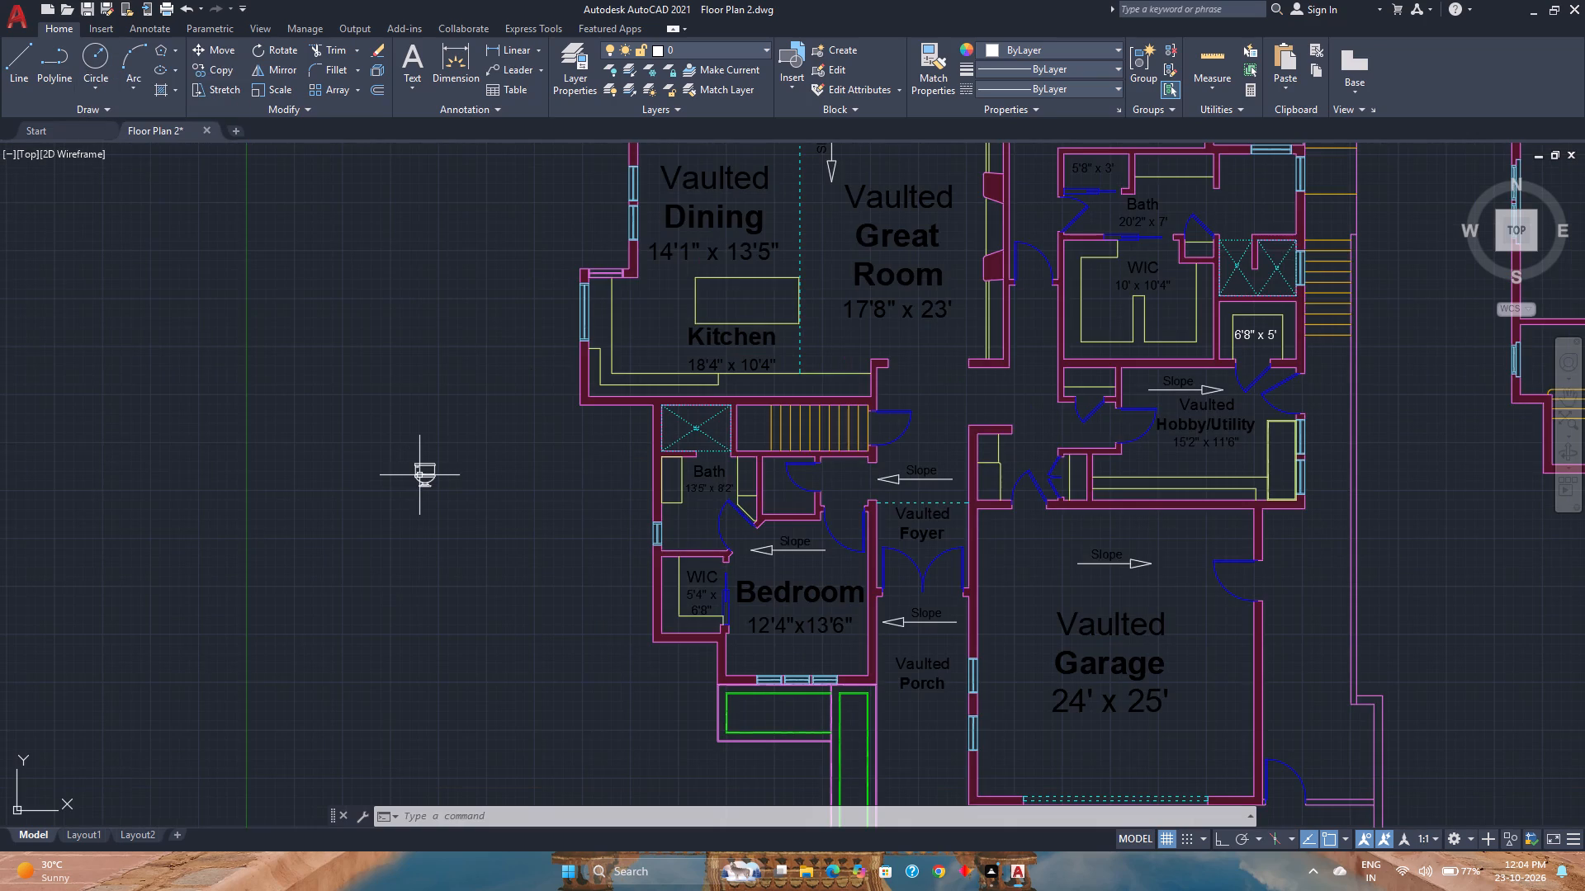
{"action": "left_click", "coordinate": [419, 475]}
{"action": "scroll", "coordinate": [419, 475], "scroll_direction": "up", "scroll_amount": 2}
{"action": "left_click", "coordinate": [395, 515]}
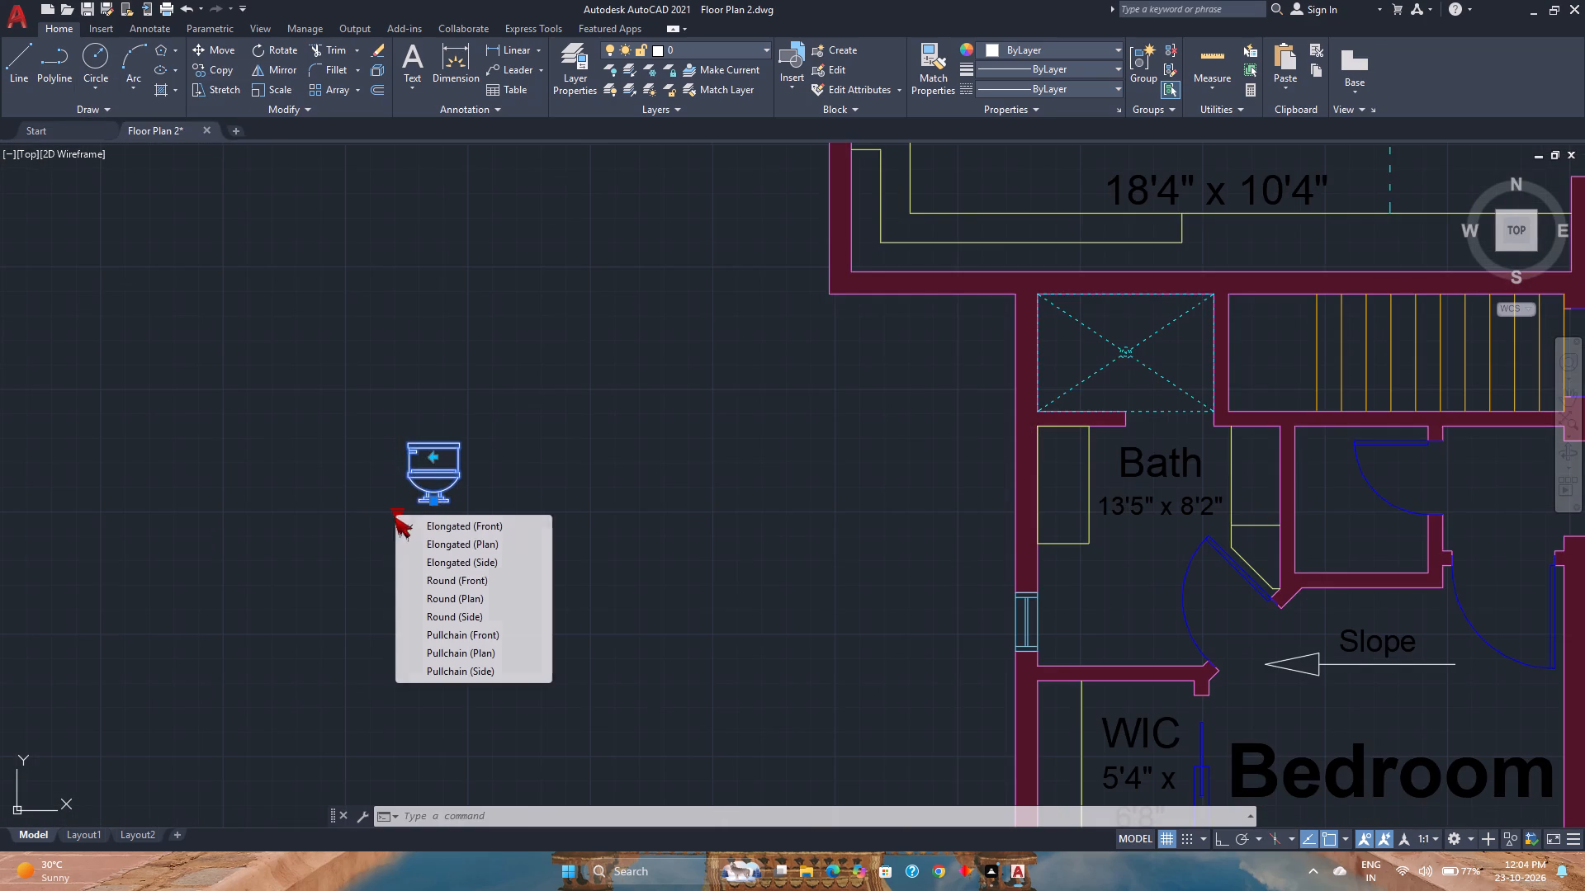
{"action": "left_click", "coordinate": [471, 593]}
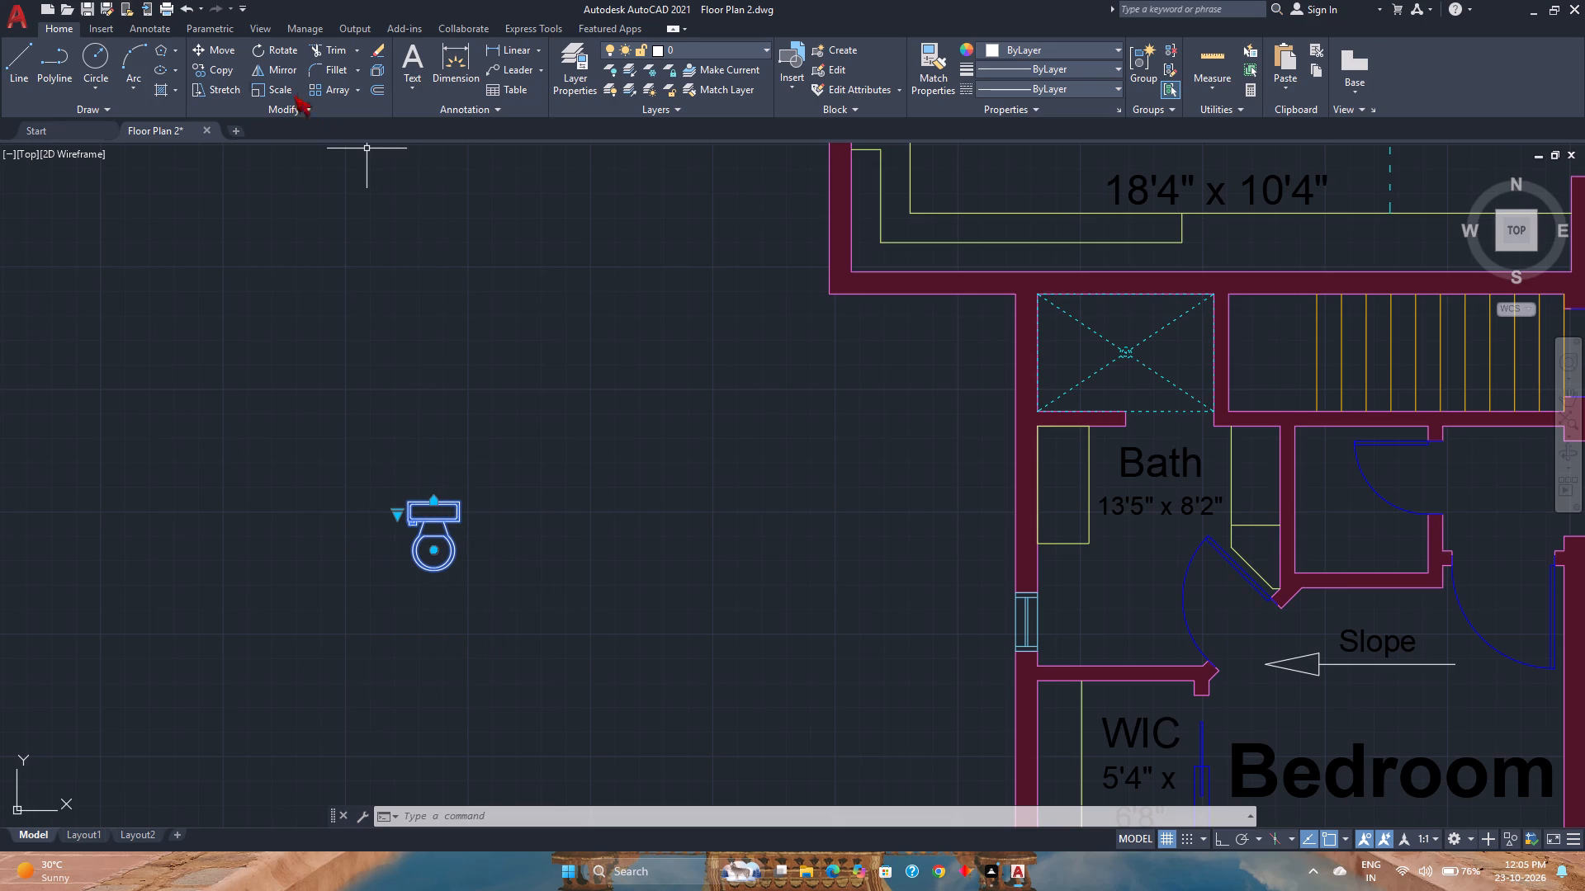
Mirror the toilet about a horizontal line below it, keeping the original.
{"action": "left_click", "coordinate": [278, 78]}
{"action": "left_click", "coordinate": [362, 627]}
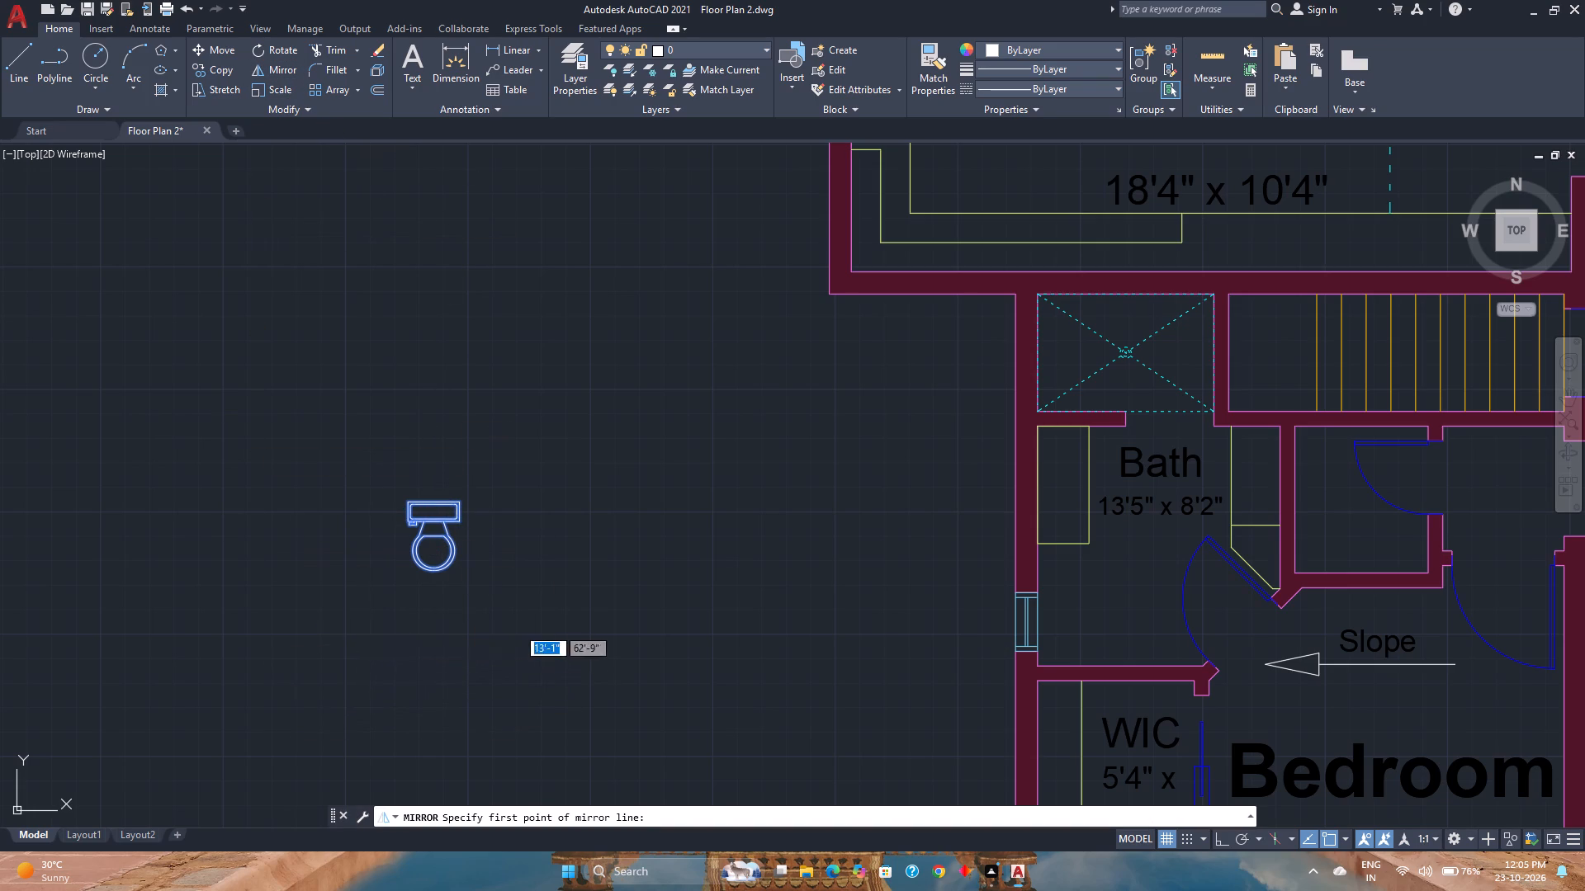
{"action": "key", "text": "F8"}
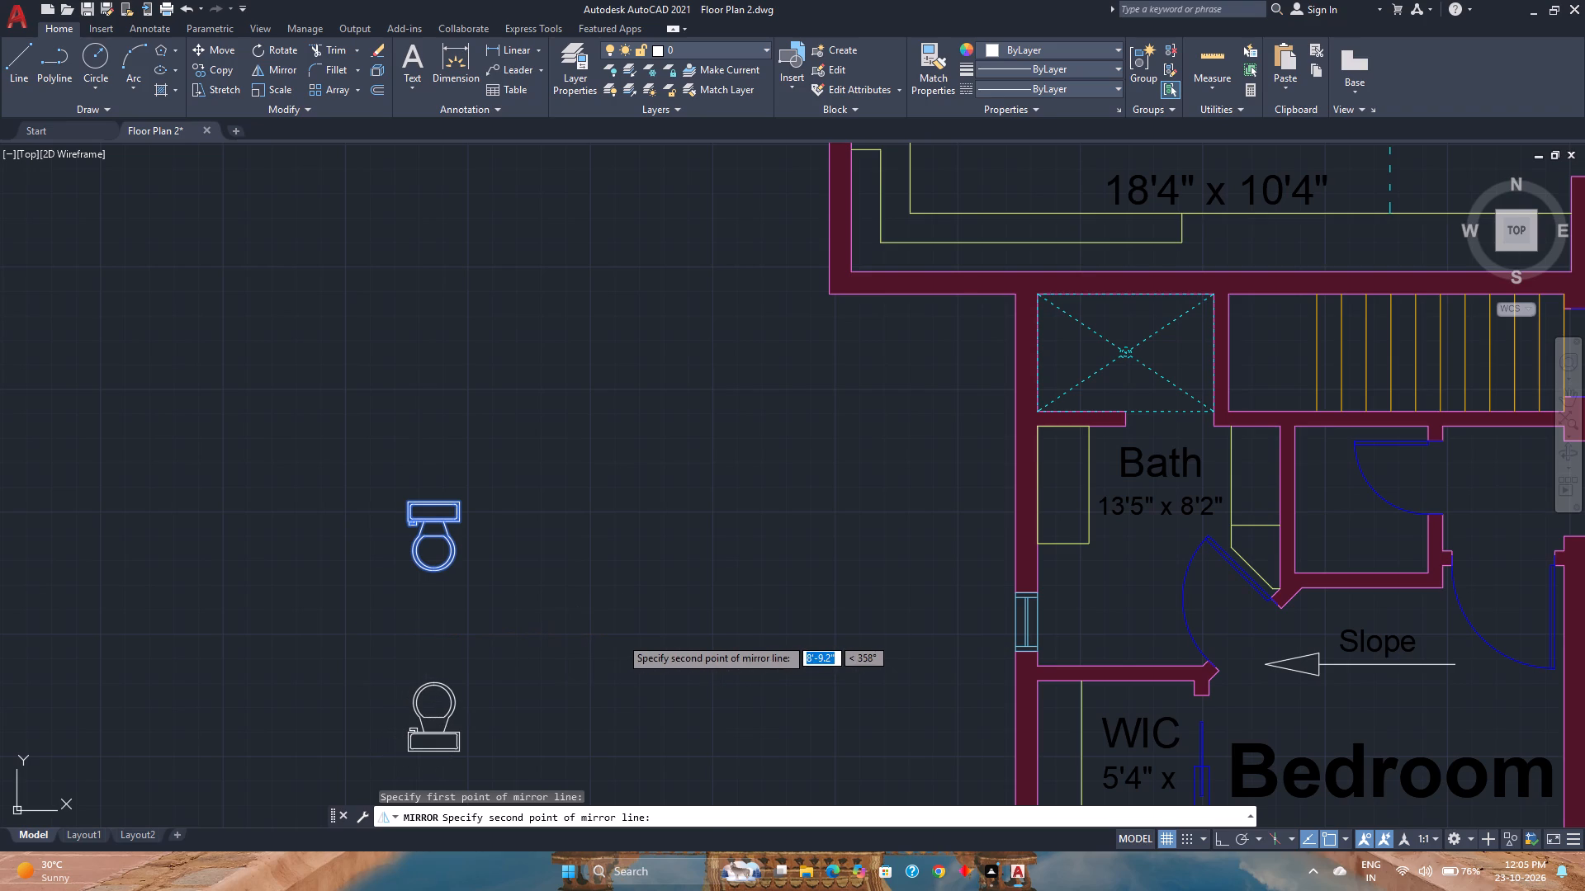
{"action": "left_click", "coordinate": [620, 637]}
{"action": "left_click_drag", "start_coordinate": [643, 692], "coordinate": [620, 637]}
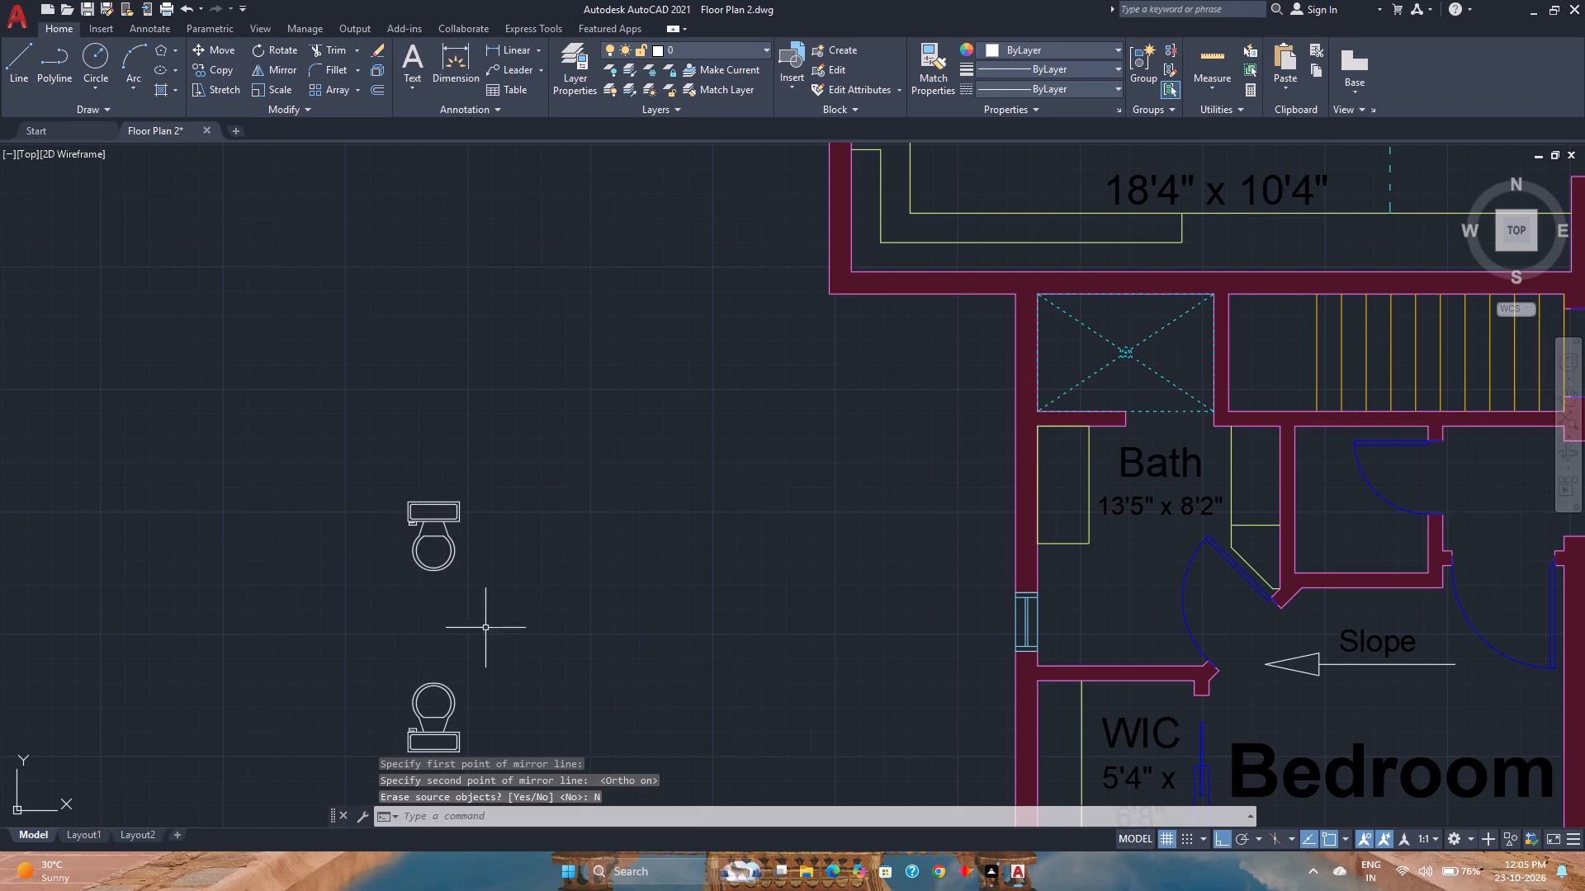
Copy the mirrored toilet by its tank's back edge to the second plan's bathroom, midway (m2p) between the wall stub and tub line.
{"action": "left_click", "coordinate": [430, 691]}
{"action": "left_click", "coordinate": [420, 683]}
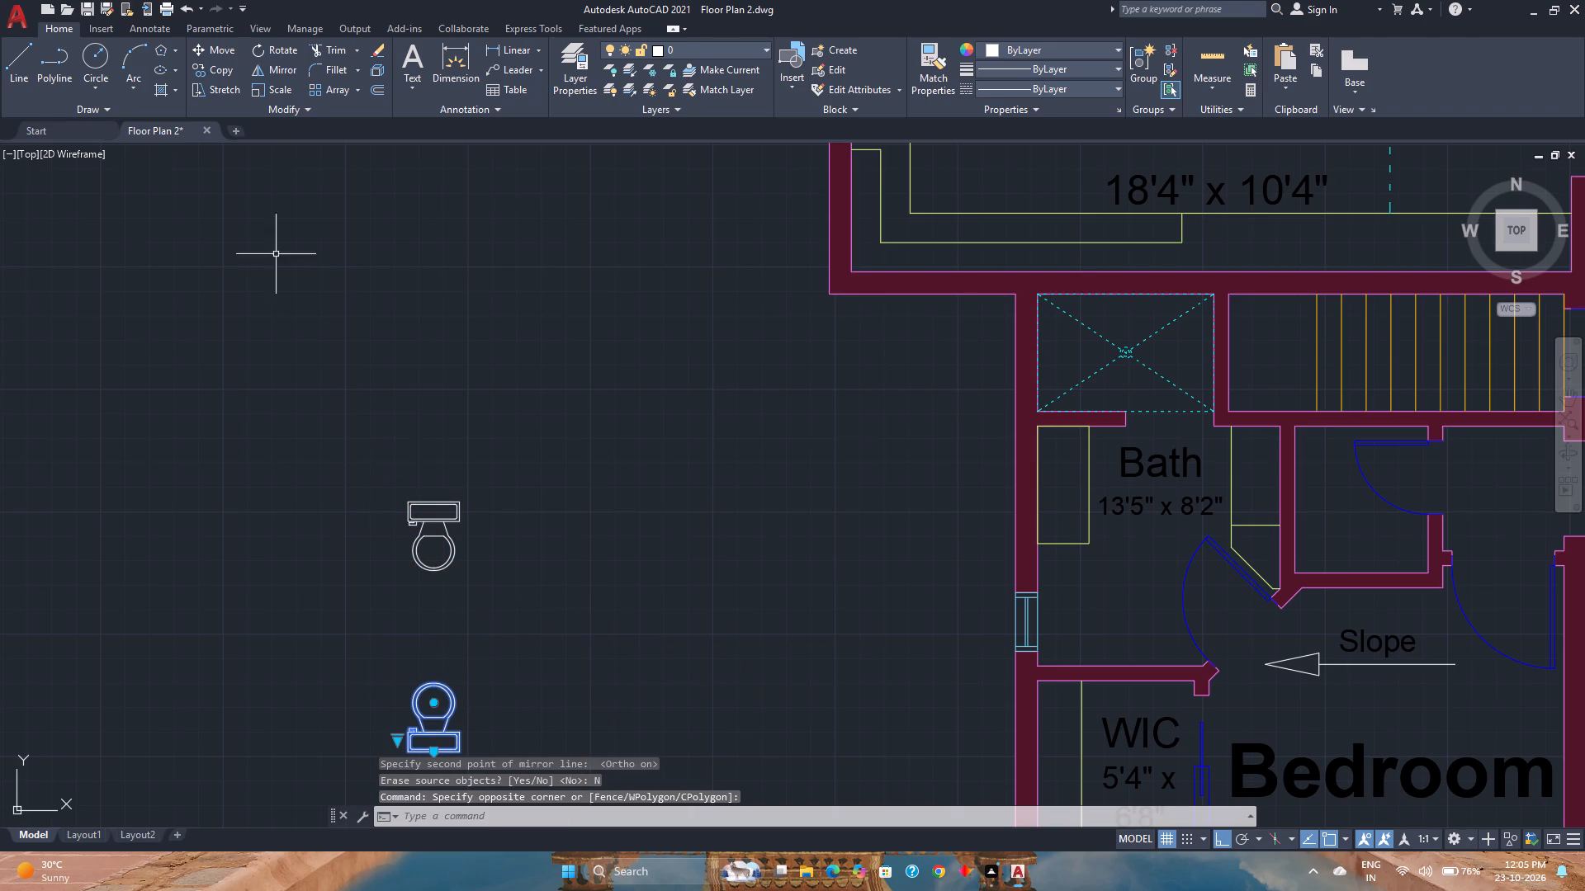
{"action": "left_click", "coordinate": [212, 75]}
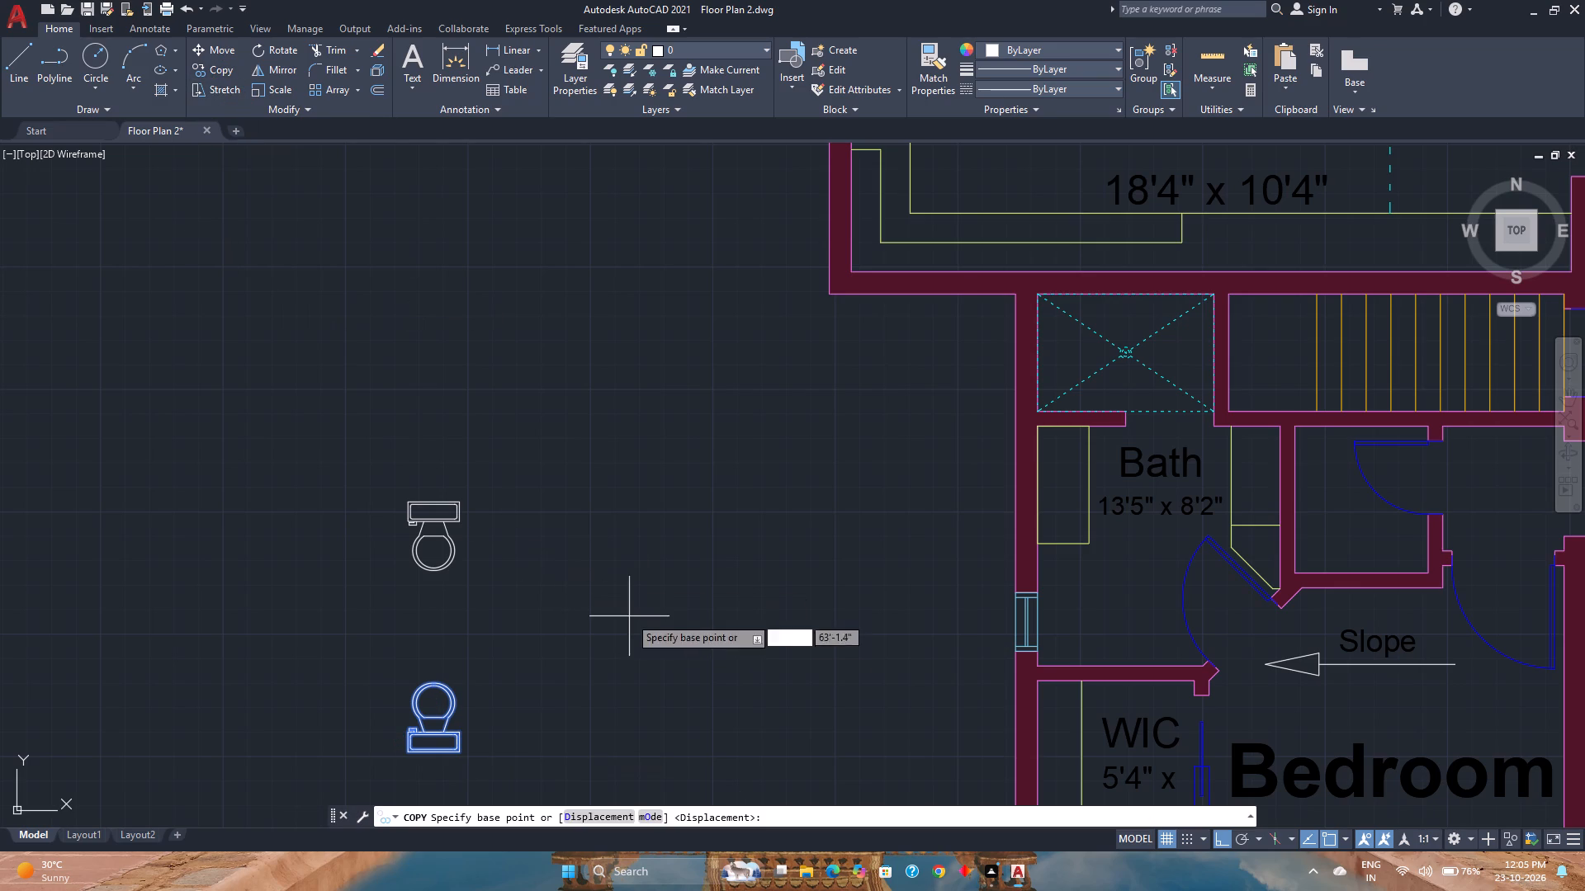
{"action": "scroll", "coordinate": [423, 762], "scroll_direction": "up", "scroll_amount": 3}
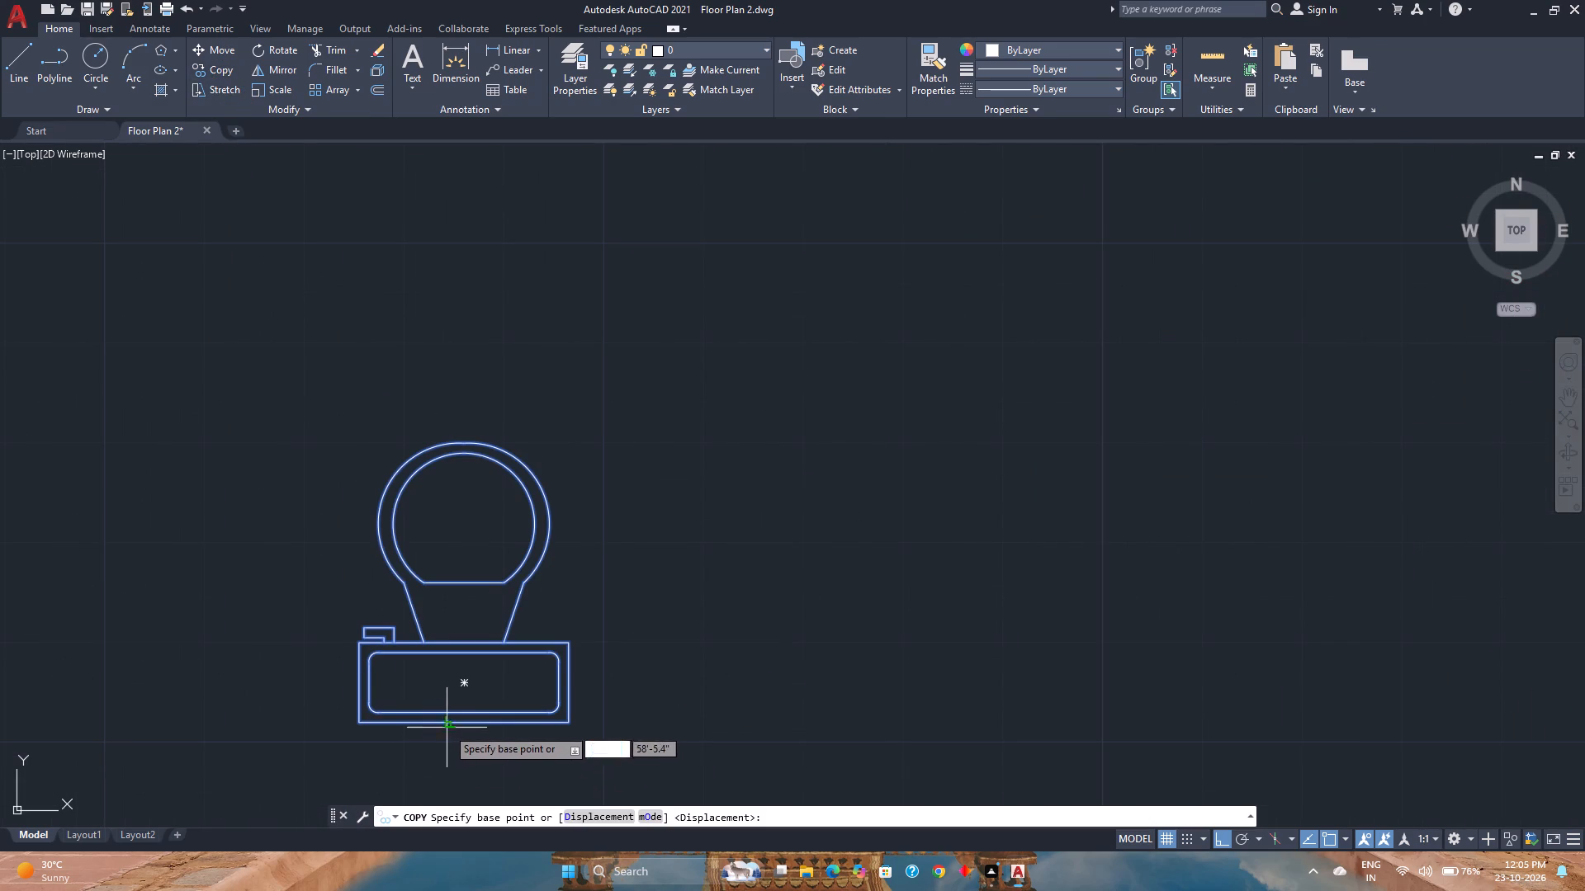
{"action": "left_click", "coordinate": [451, 726]}
{"action": "scroll", "coordinate": [451, 726], "scroll_direction": "down", "scroll_amount": 6}
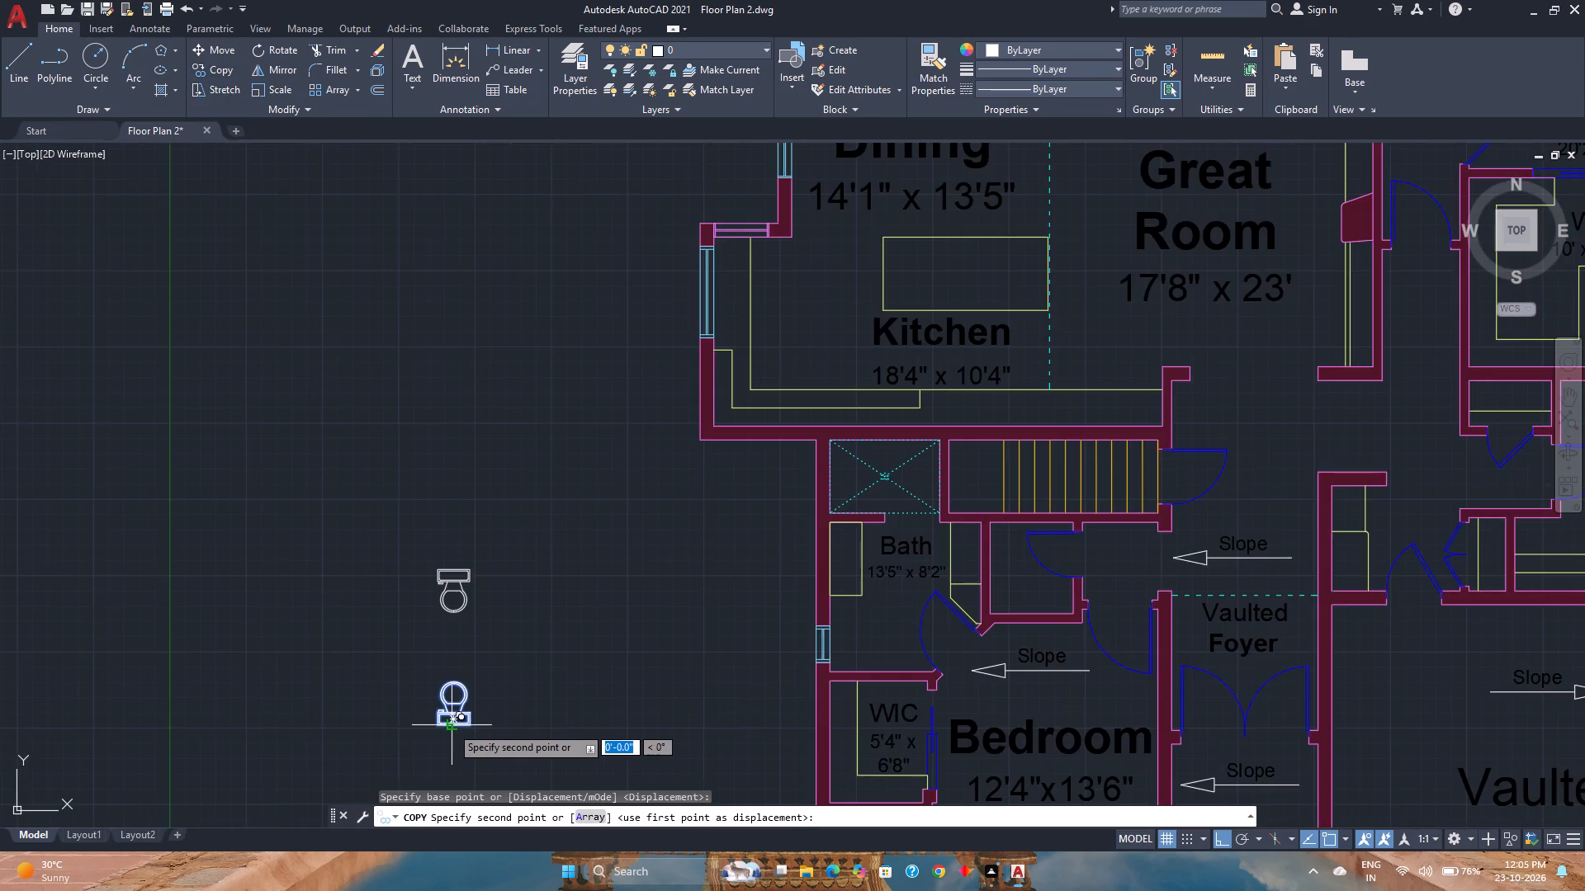
{"action": "scroll", "coordinate": [451, 726], "scroll_direction": "down", "scroll_amount": 1}
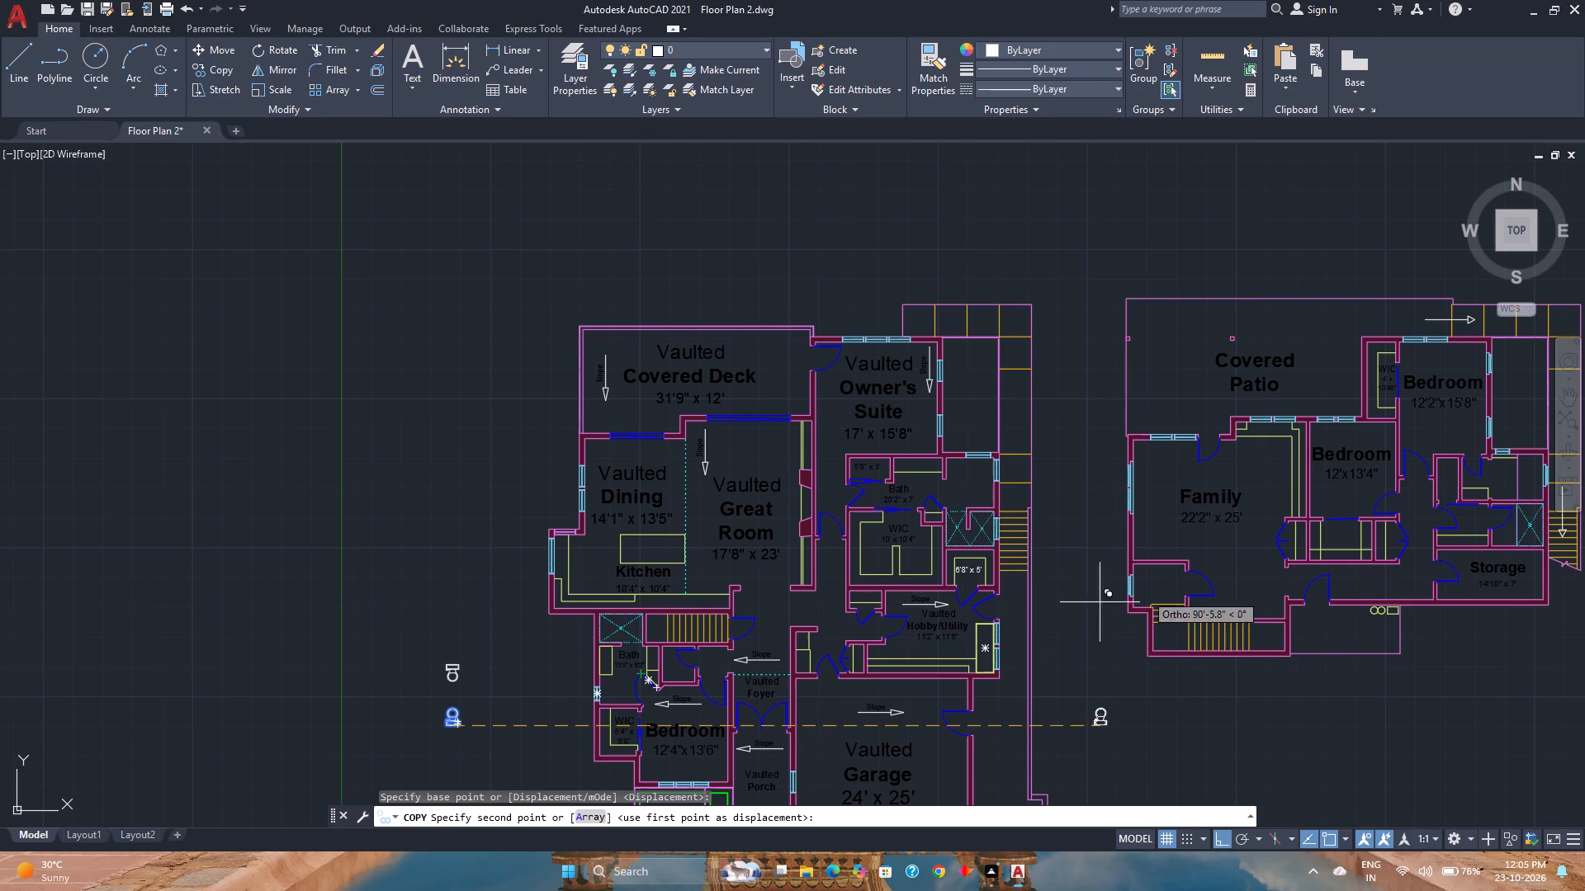
{"action": "scroll", "coordinate": [1260, 577], "scroll_direction": "down", "scroll_amount": 1}
{"action": "middle_click_drag", "start_coordinate": [1263, 576], "coordinate": [702, 546]}
{"action": "middle_click", "coordinate": [702, 546]}
{"action": "scroll", "coordinate": [834, 481], "scroll_direction": "up", "scroll_amount": 4}
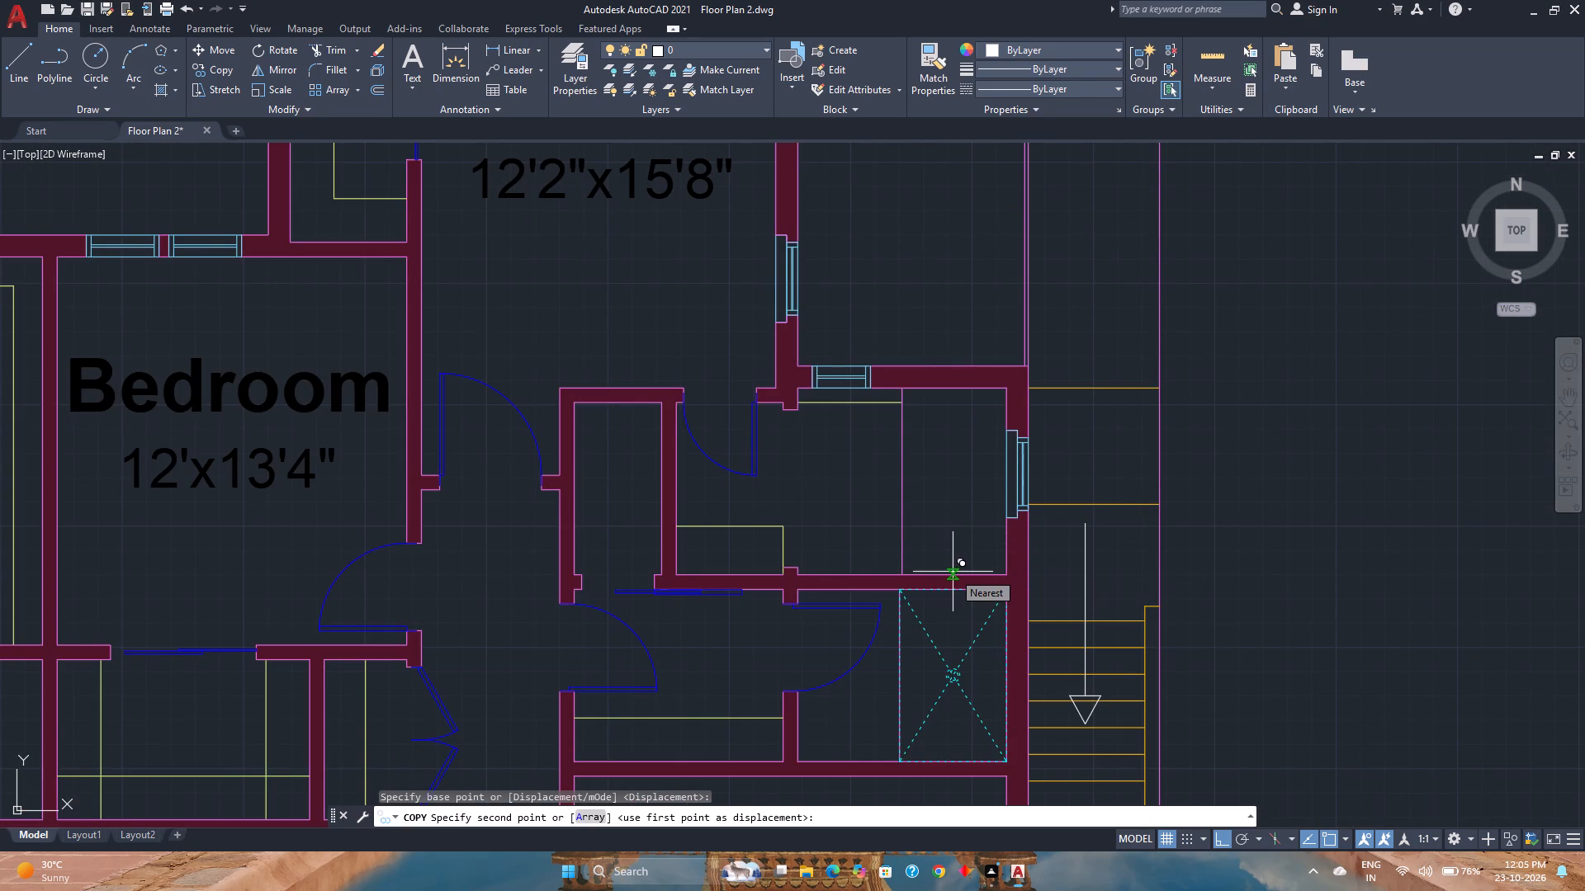
{"action": "type", "text": "m2"}
{"action": "key", "text": "p"}
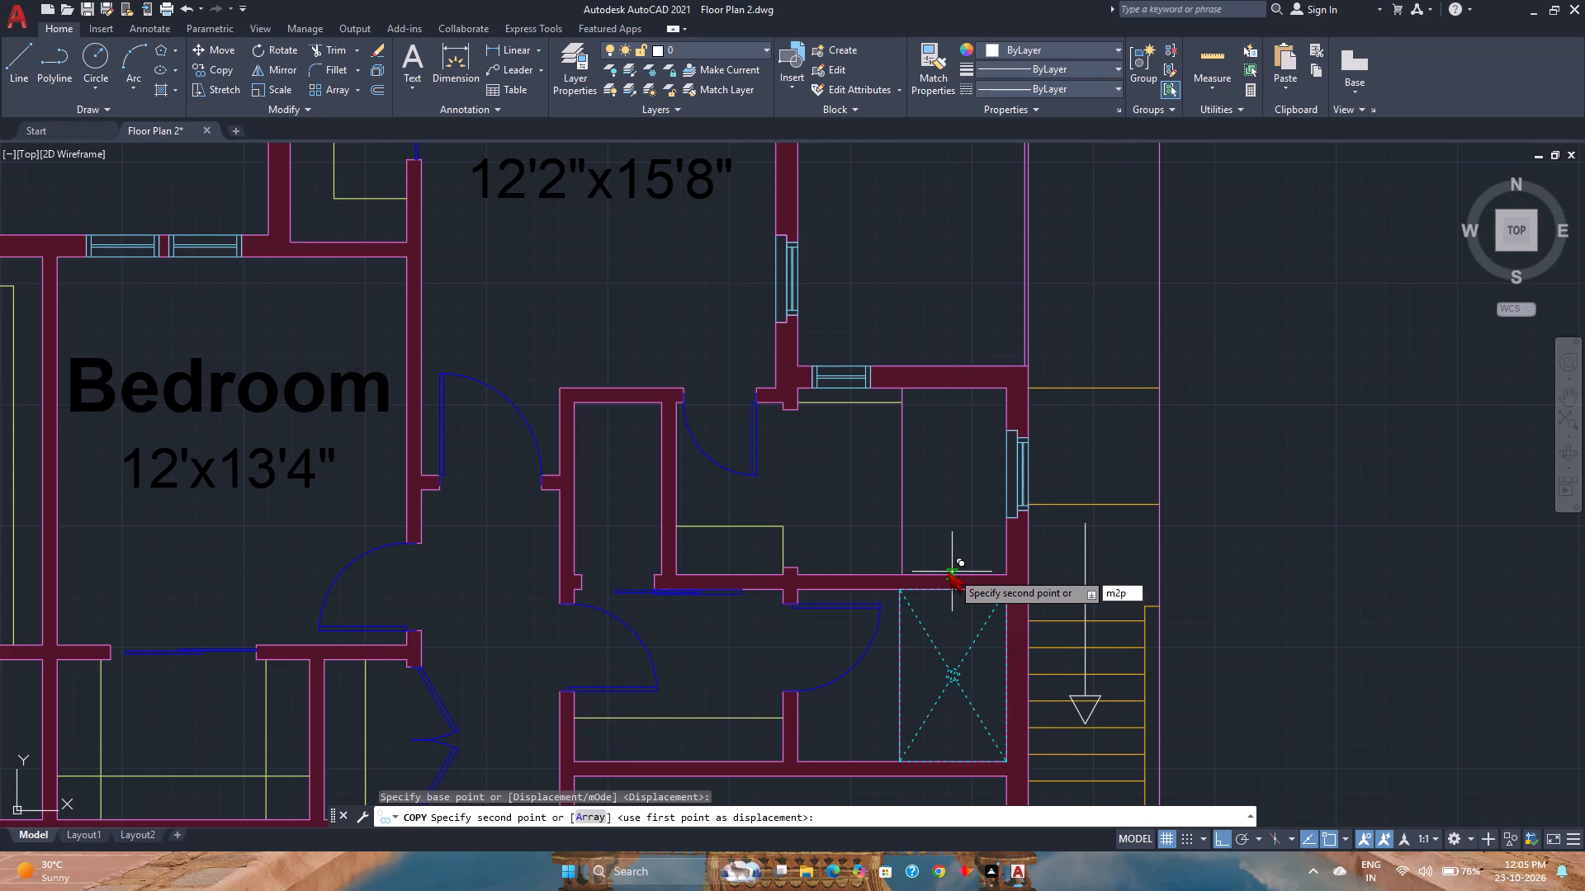
{"action": "key", "text": "Return"}
{"action": "left_click", "coordinate": [904, 571]}
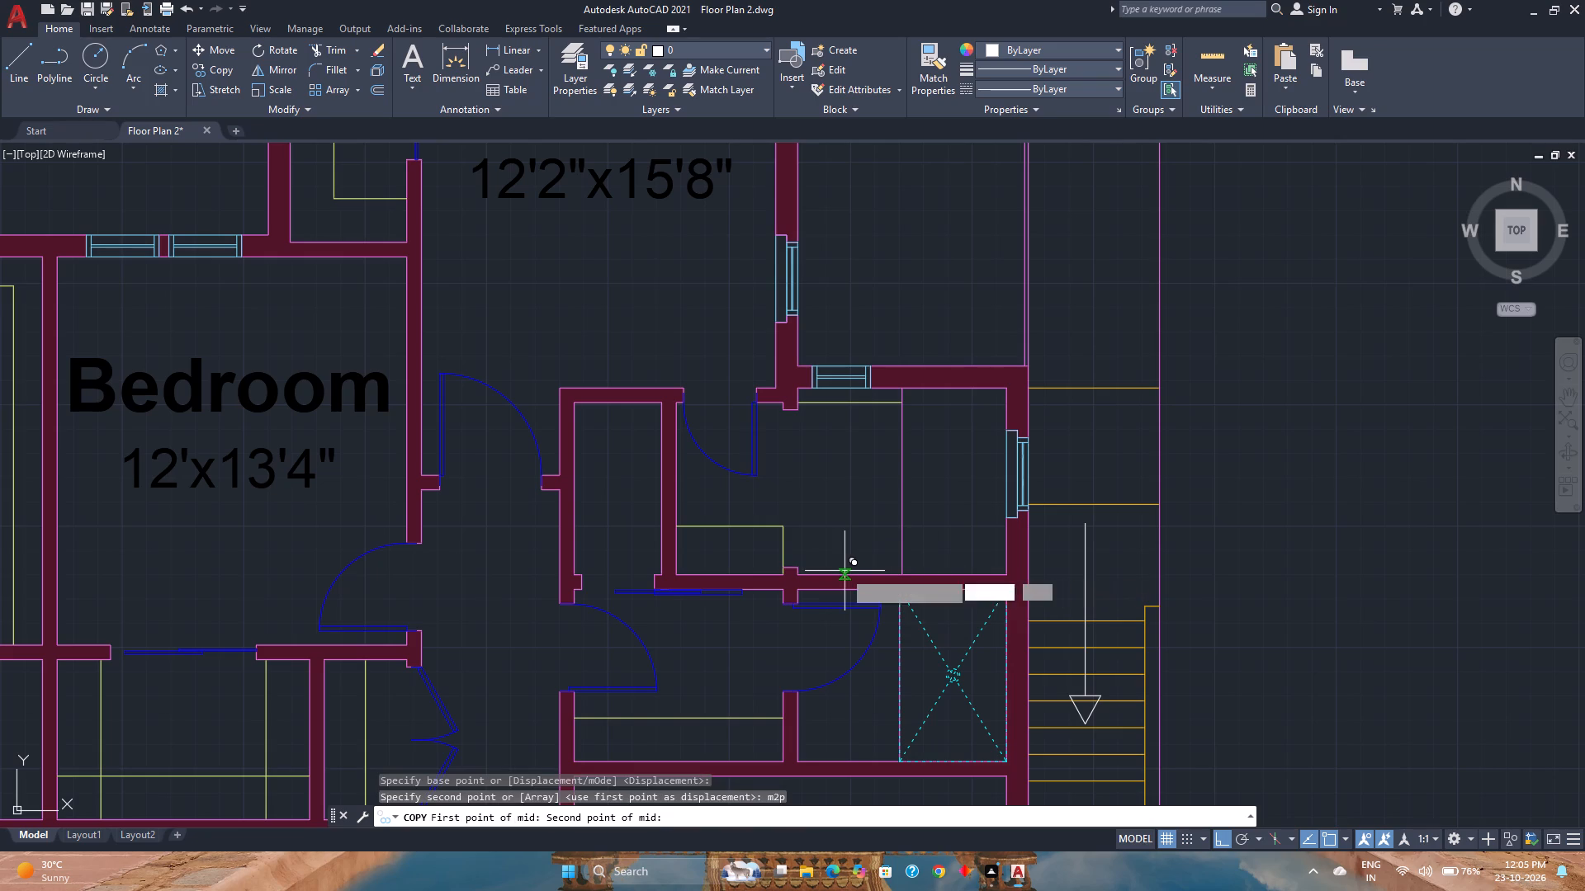
{"action": "scroll", "coordinate": [806, 575], "scroll_direction": "up", "scroll_amount": 4}
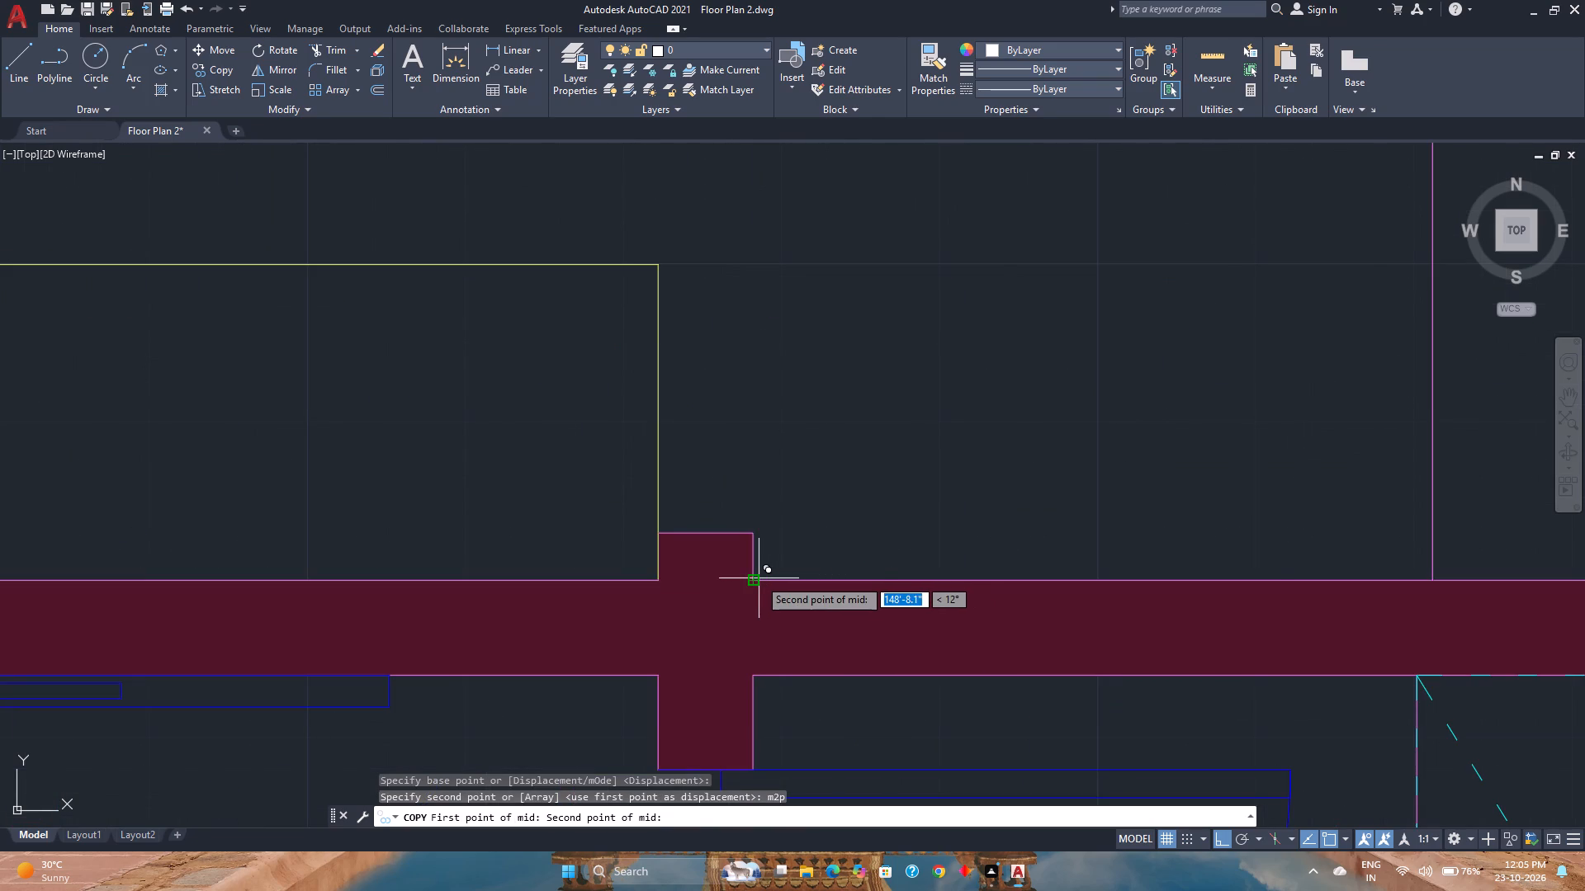
{"action": "left_click", "coordinate": [759, 578]}
{"action": "scroll", "coordinate": [921, 588], "scroll_direction": "down", "scroll_amount": 4}
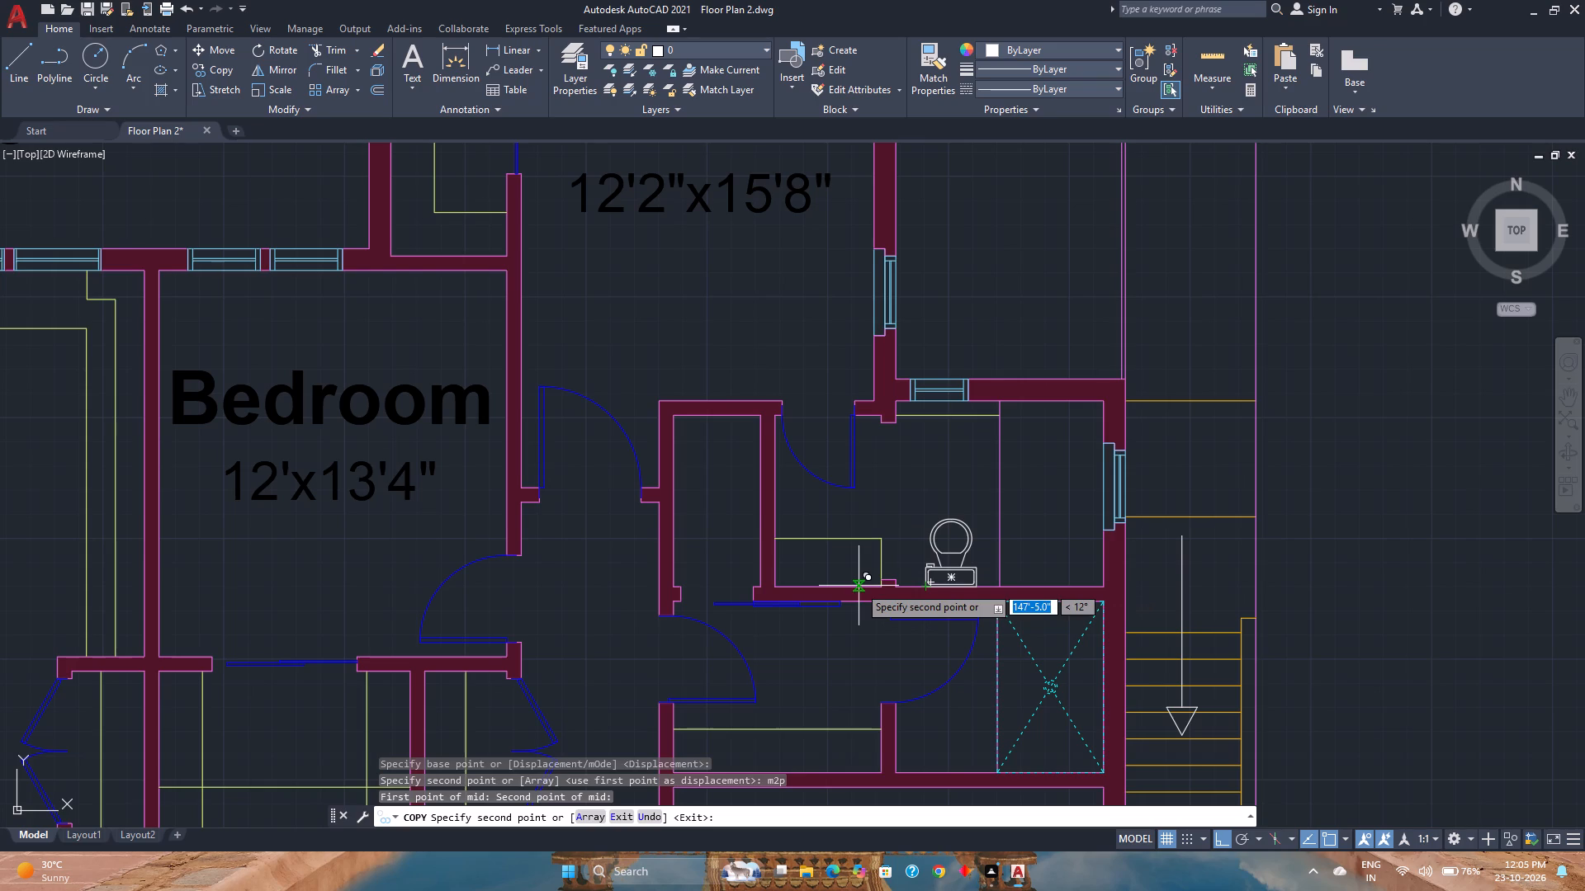
Copy the original toilet by its tank's back midpoint into the second plan's narrow toilet room, midway (m2p) between its two upper inside corners.
{"action": "key", "text": "Escape"}
{"action": "scroll", "coordinate": [859, 586], "scroll_direction": "down", "scroll_amount": 4}
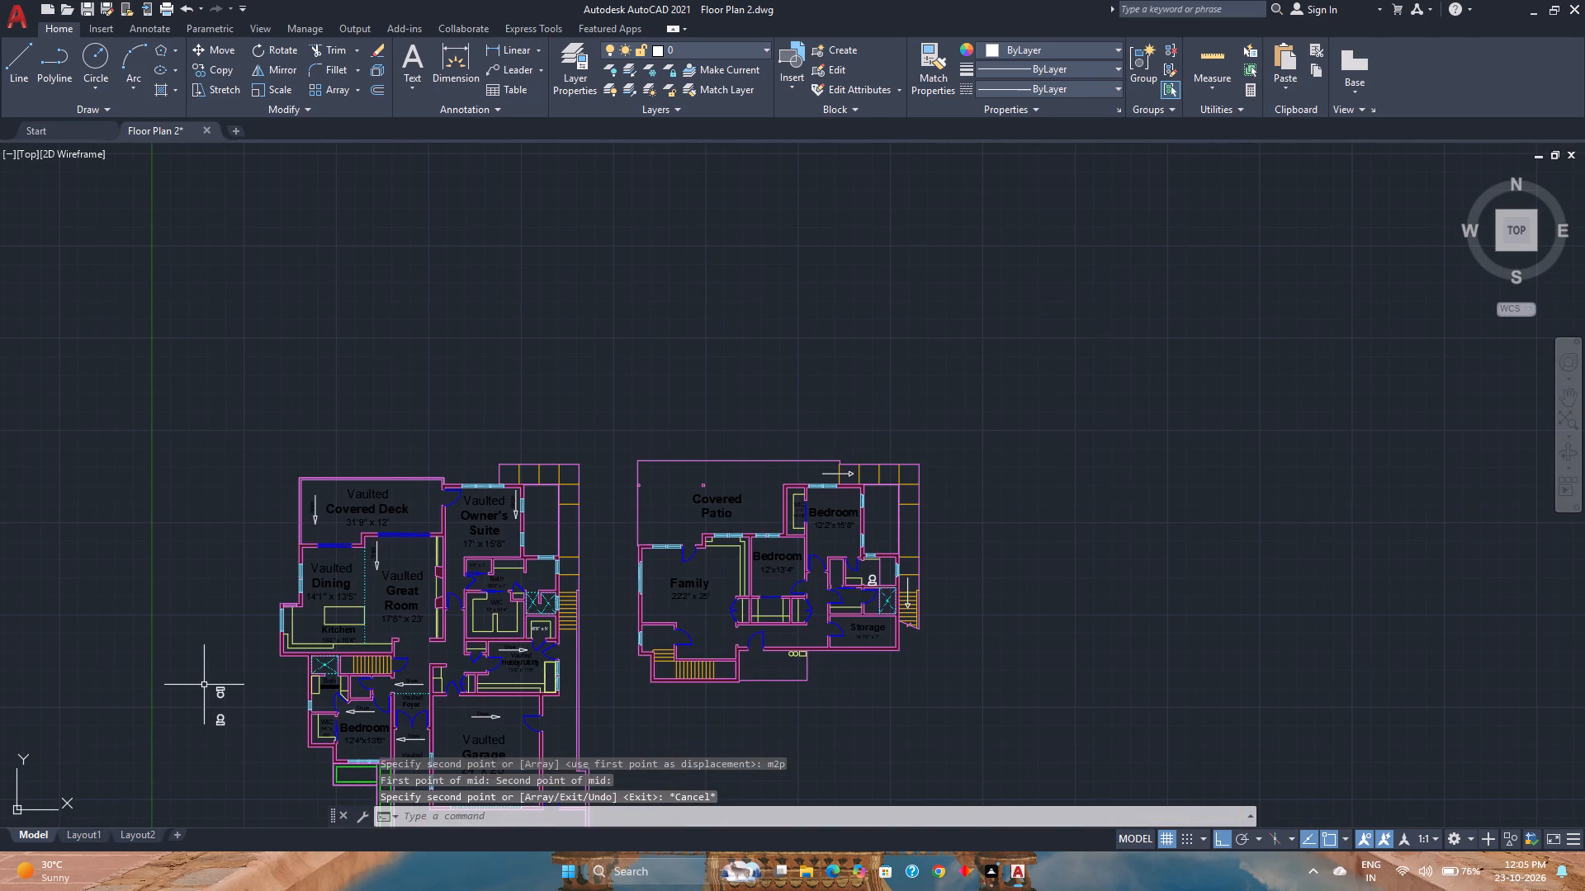
{"action": "left_click", "coordinate": [217, 690]}
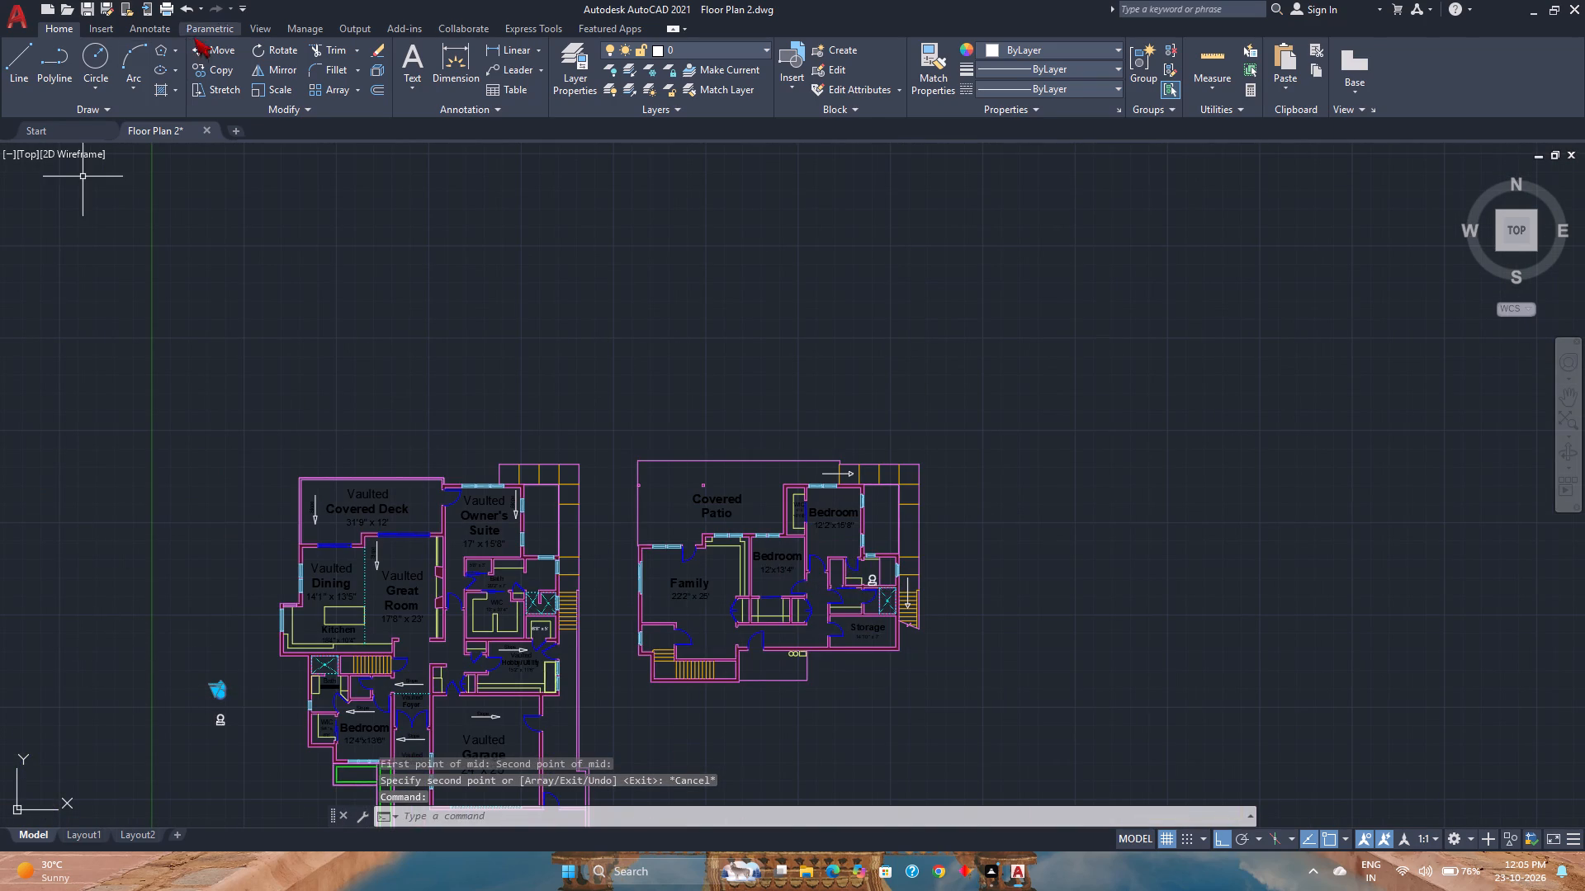
{"action": "left_click", "coordinate": [213, 64]}
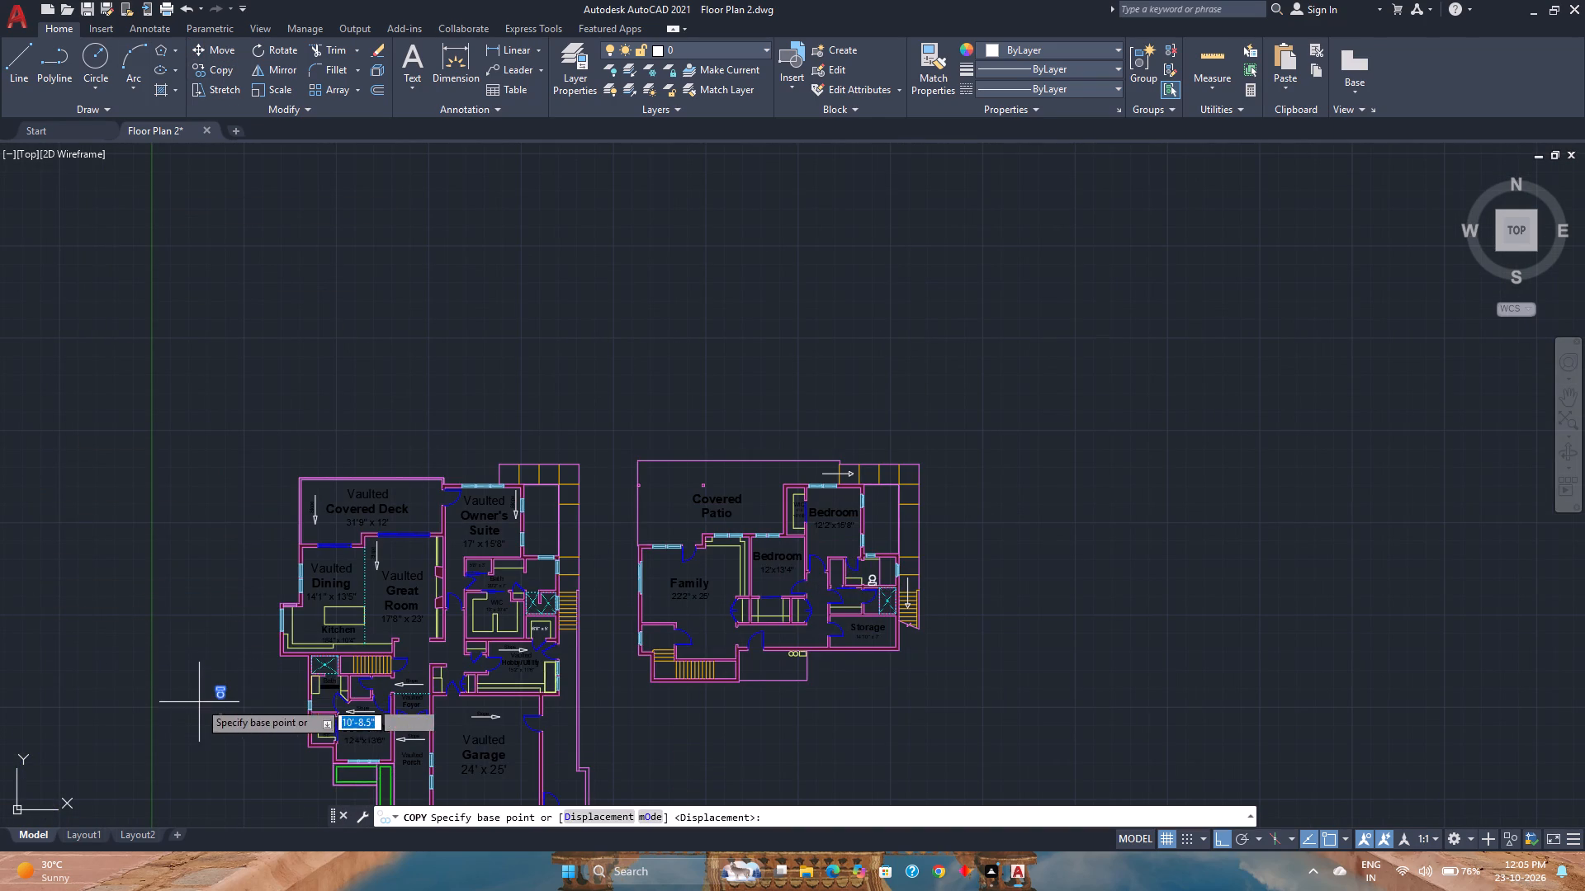
{"action": "scroll", "coordinate": [203, 737], "scroll_direction": "up", "scroll_amount": 3}
{"action": "scroll", "coordinate": [274, 563], "scroll_direction": "up", "scroll_amount": 3}
{"action": "scroll", "coordinate": [267, 458], "scroll_direction": "up", "scroll_amount": 2}
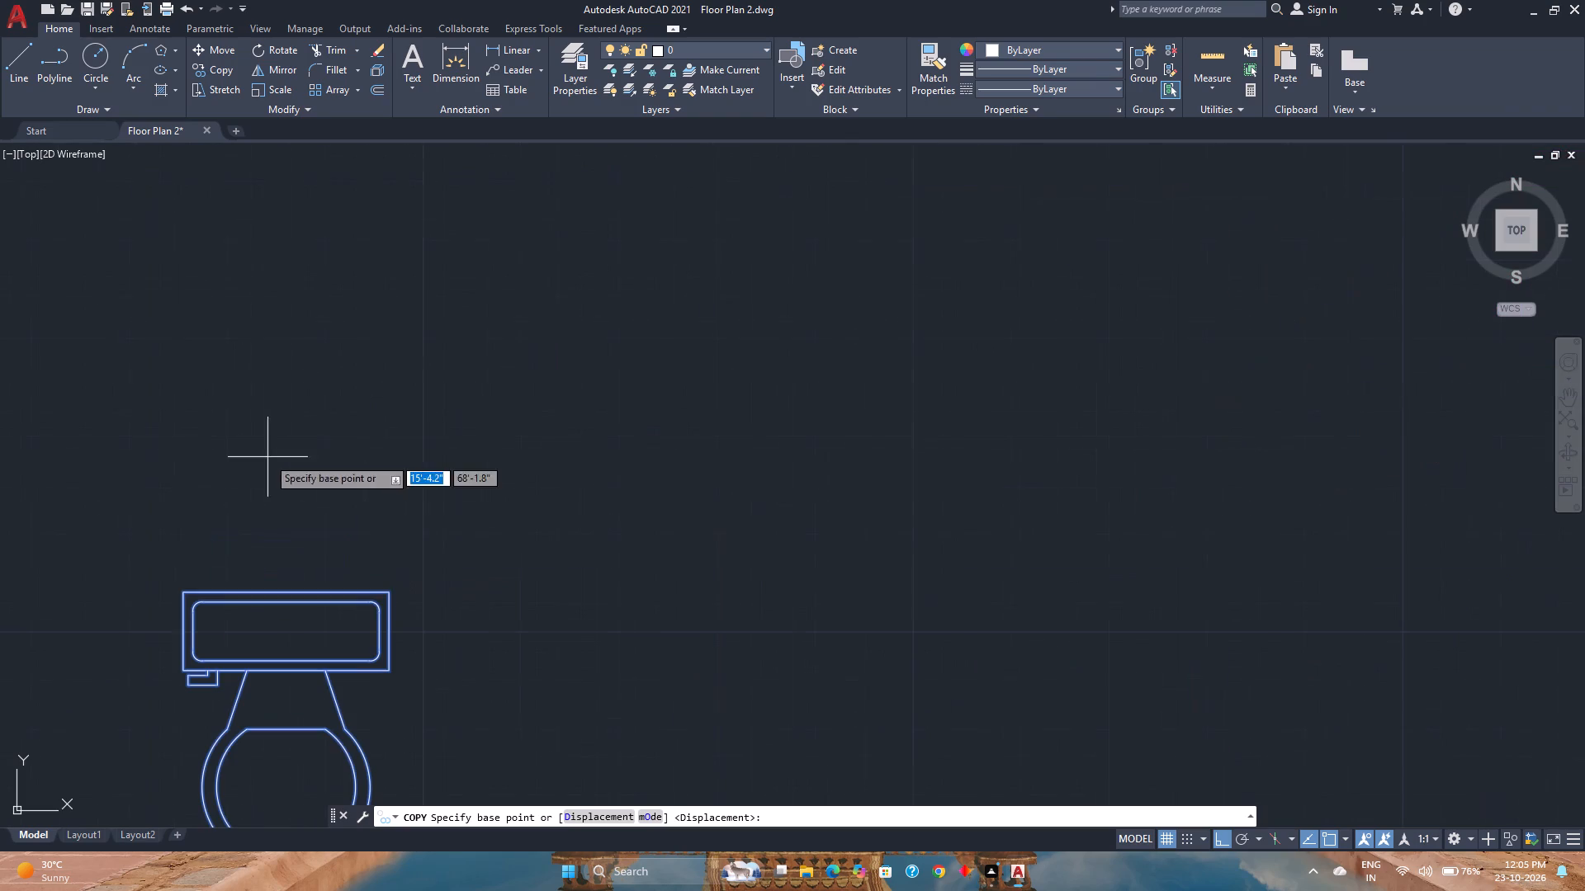
{"action": "left_click", "coordinate": [290, 592]}
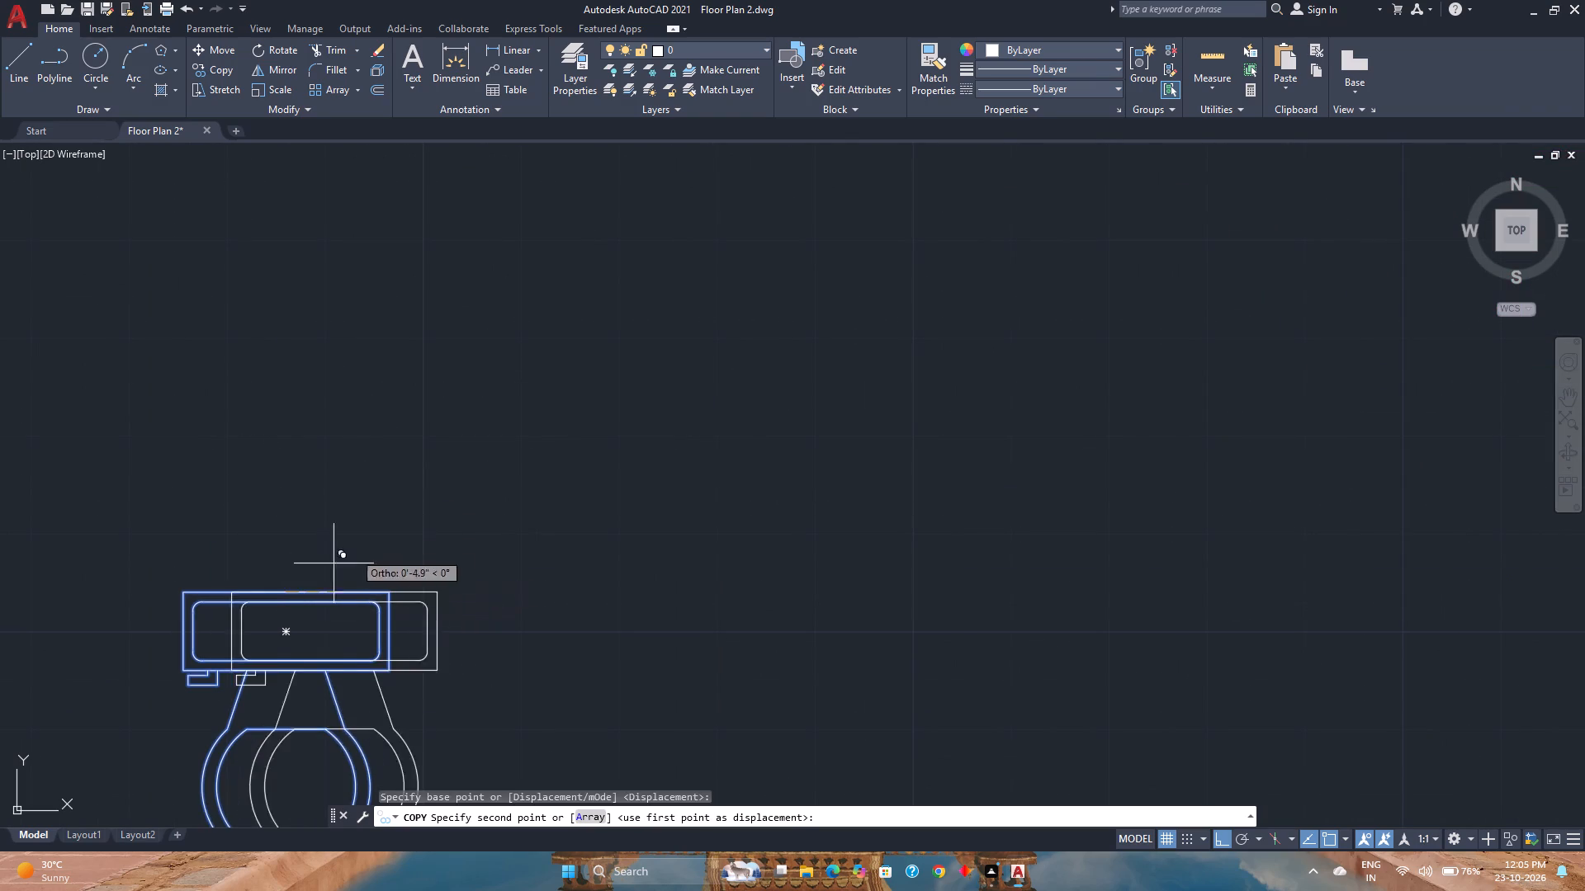
{"action": "scroll", "coordinate": [447, 529], "scroll_direction": "down", "scroll_amount": 2}
{"action": "type", "text": "m2p"}
{"action": "key", "text": "Return"}
{"action": "scroll", "coordinate": [447, 529], "scroll_direction": "down", "scroll_amount": 4}
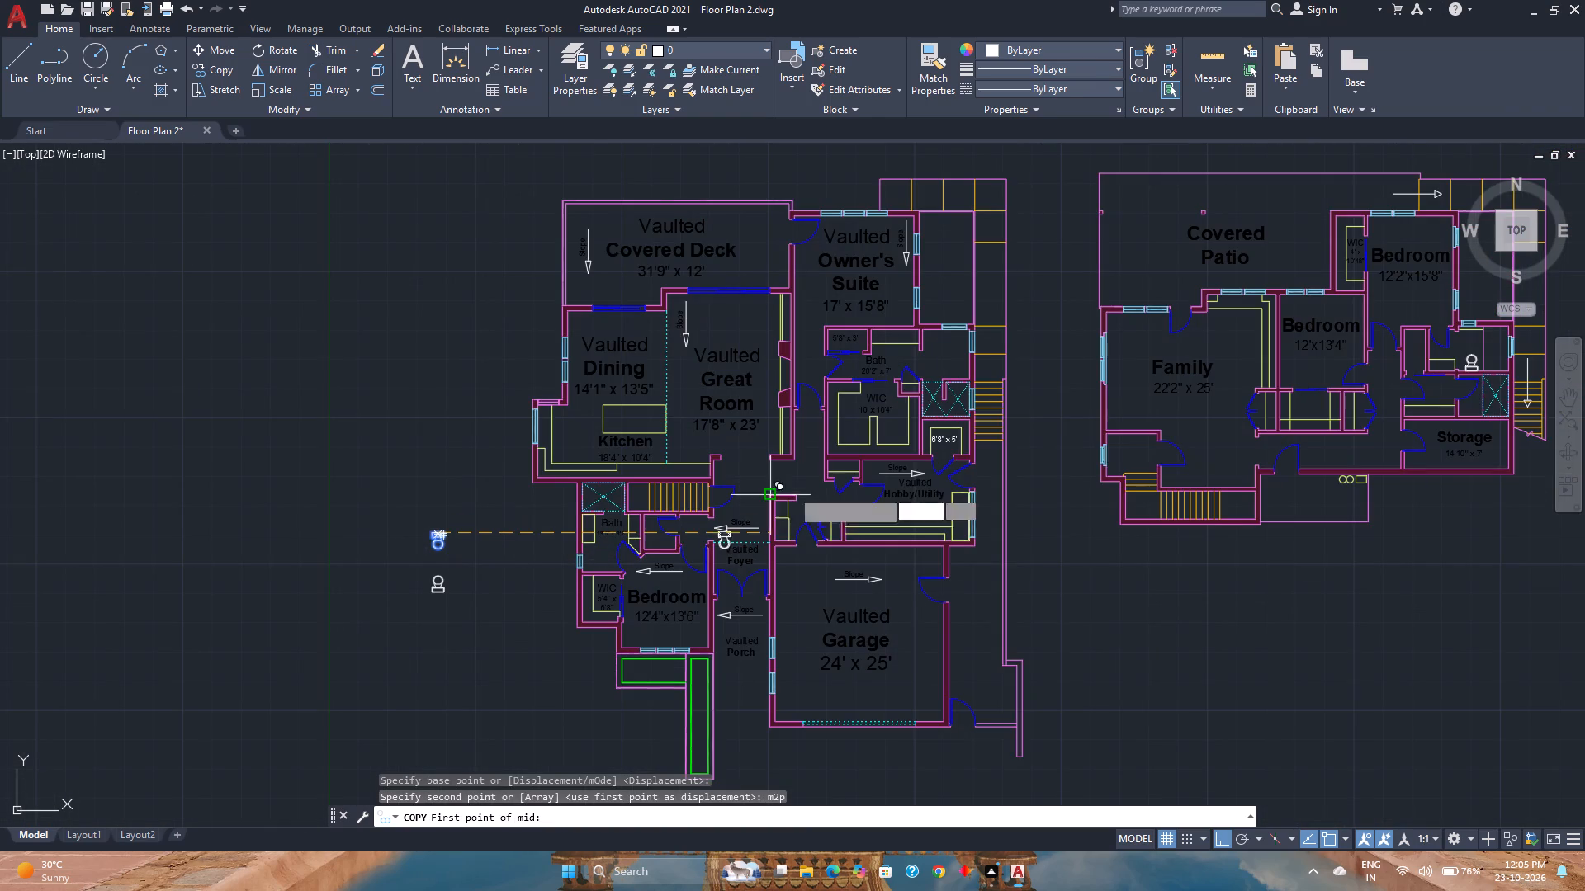
{"action": "scroll", "coordinate": [1398, 378], "scroll_direction": "up", "scroll_amount": 2}
{"action": "middle_click_drag", "start_coordinate": [1398, 378], "coordinate": [881, 643]}
{"action": "middle_click", "coordinate": [881, 643]}
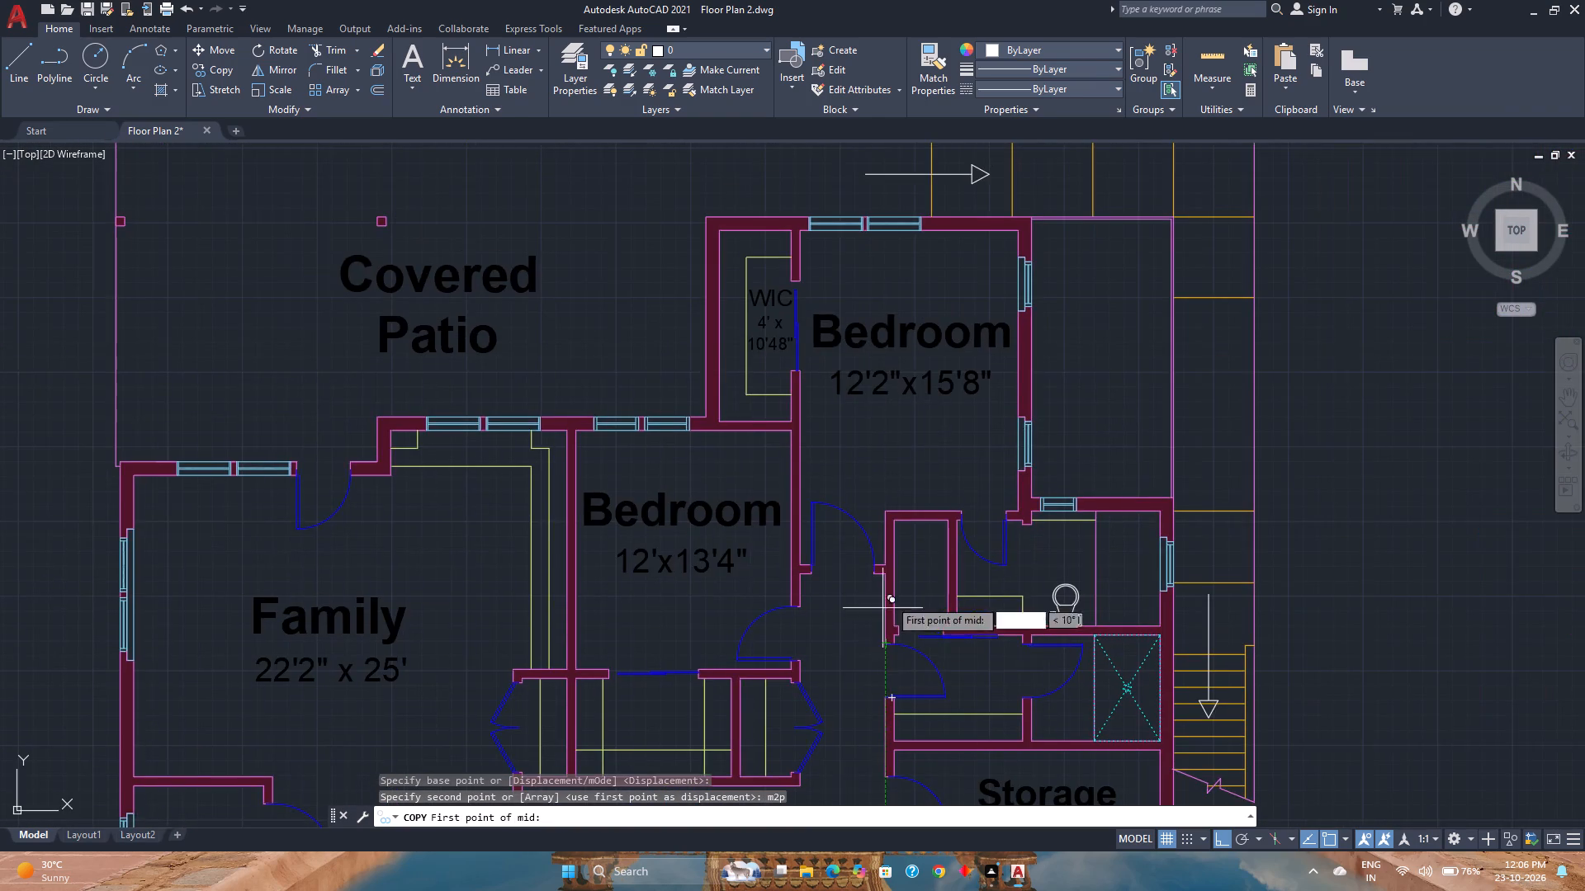
{"action": "scroll", "coordinate": [911, 571], "scroll_direction": "up", "scroll_amount": 1}
{"action": "left_click", "coordinate": [972, 496]}
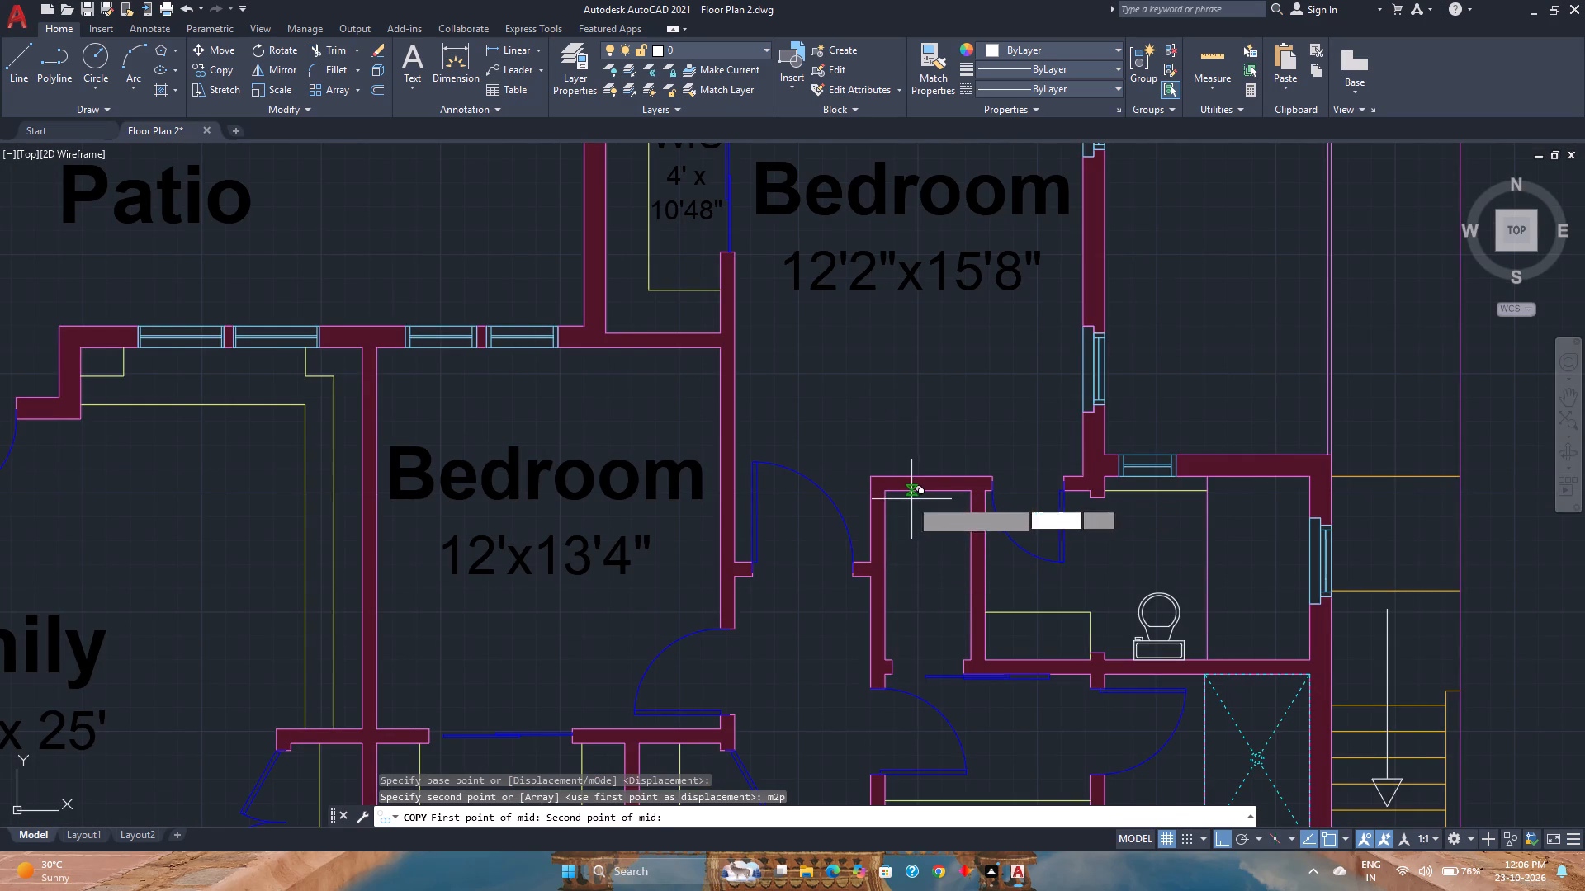
{"action": "left_click", "coordinate": [891, 496]}
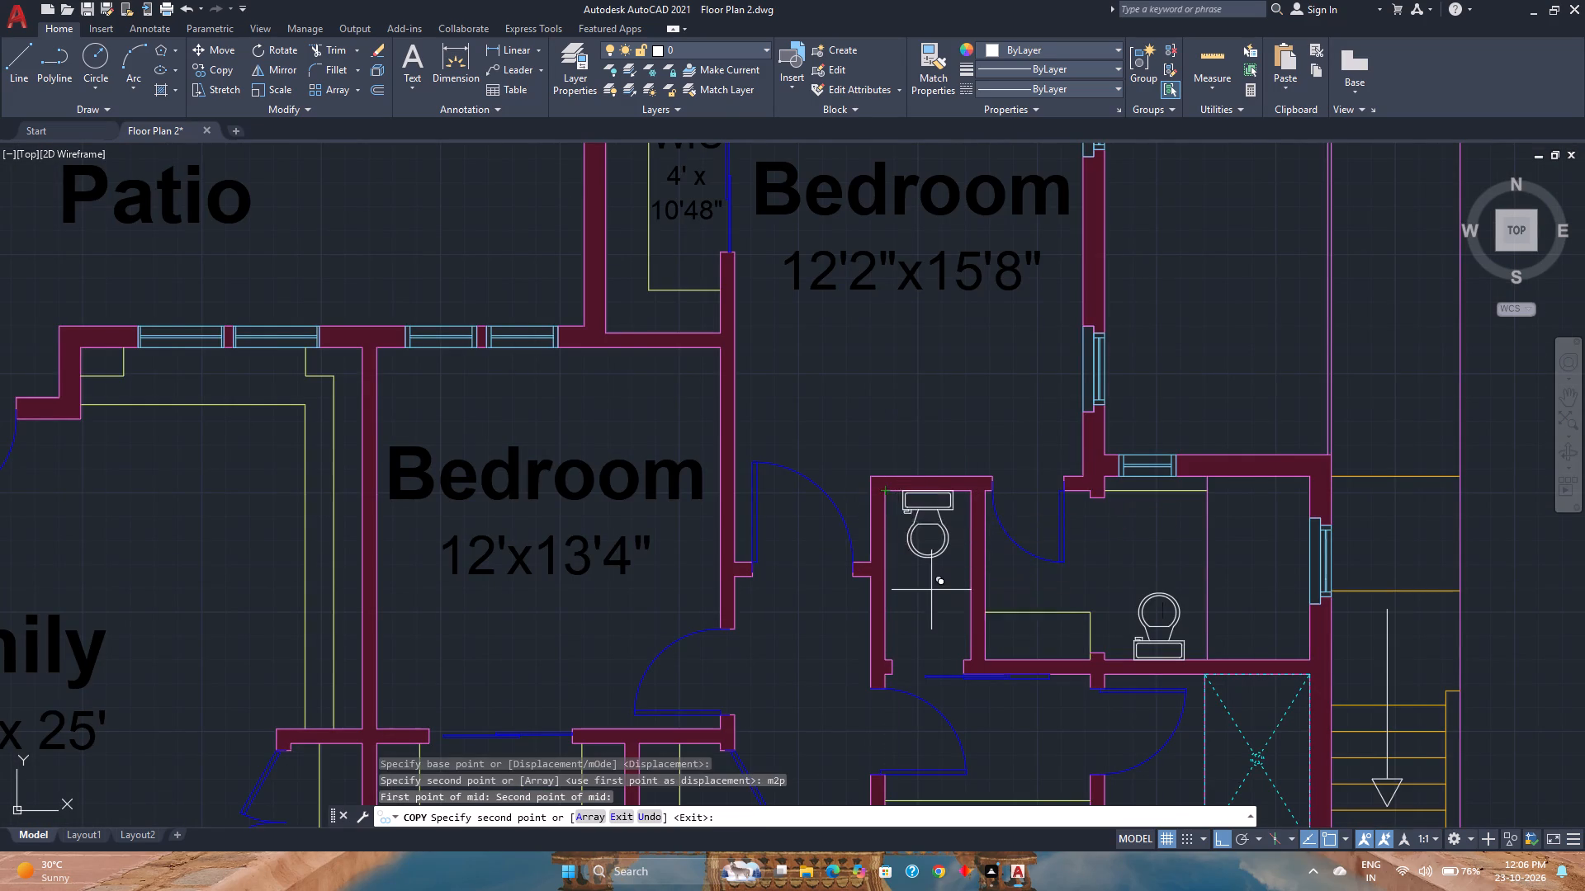
{"action": "scroll", "coordinate": [931, 591], "scroll_direction": "down", "scroll_amount": 2}
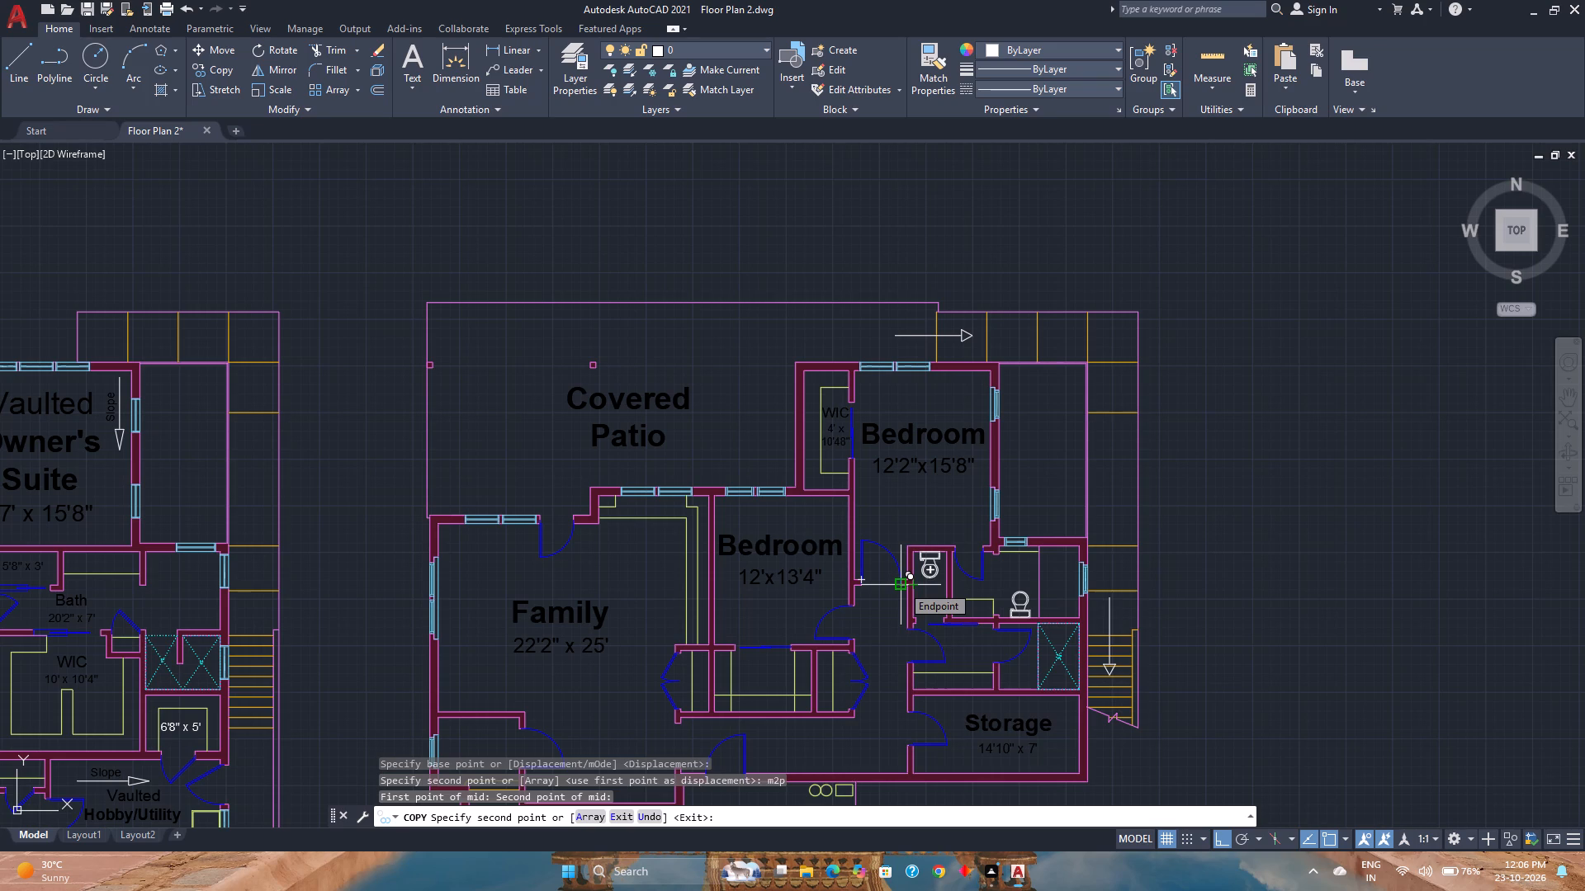
{"action": "key", "text": "Escape"}
Rotate the original toilet beside the first plan 90° counterclockwise about its bowl, so its tank faces west.
{"action": "middle_click_drag", "start_coordinate": [602, 633], "coordinate": [708, 532]}
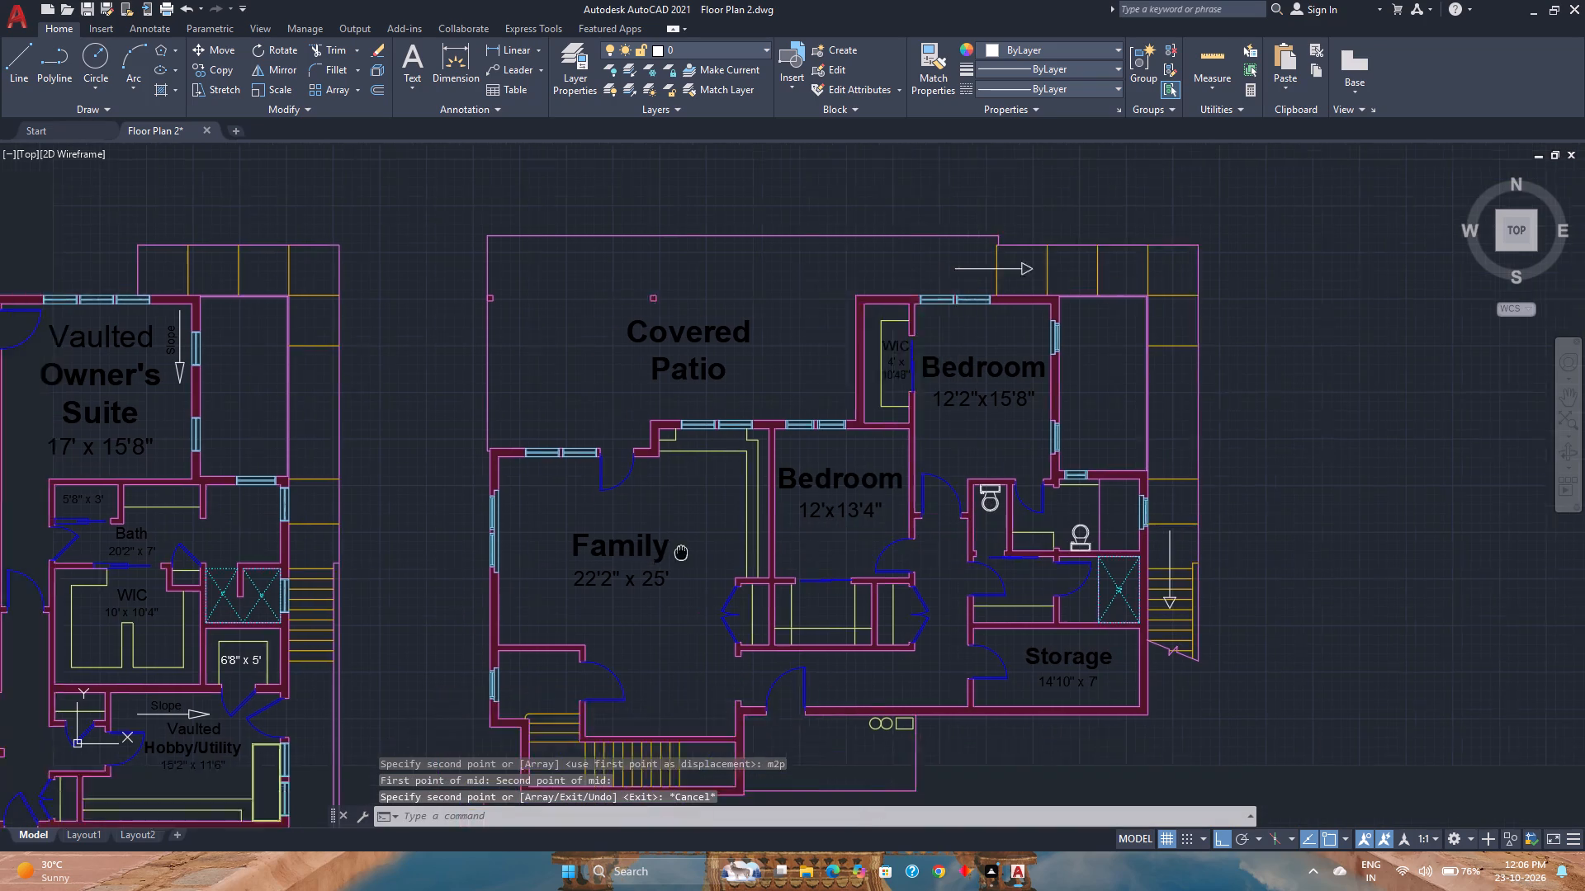
{"action": "middle_click_drag", "start_coordinate": [708, 532], "coordinate": [1188, 393]}
{"action": "middle_click_drag", "start_coordinate": [407, 595], "coordinate": [924, 381]}
{"action": "middle_click_drag", "start_coordinate": [924, 381], "coordinate": [934, 381]}
{"action": "middle_click_drag", "start_coordinate": [934, 381], "coordinate": [973, 411]}
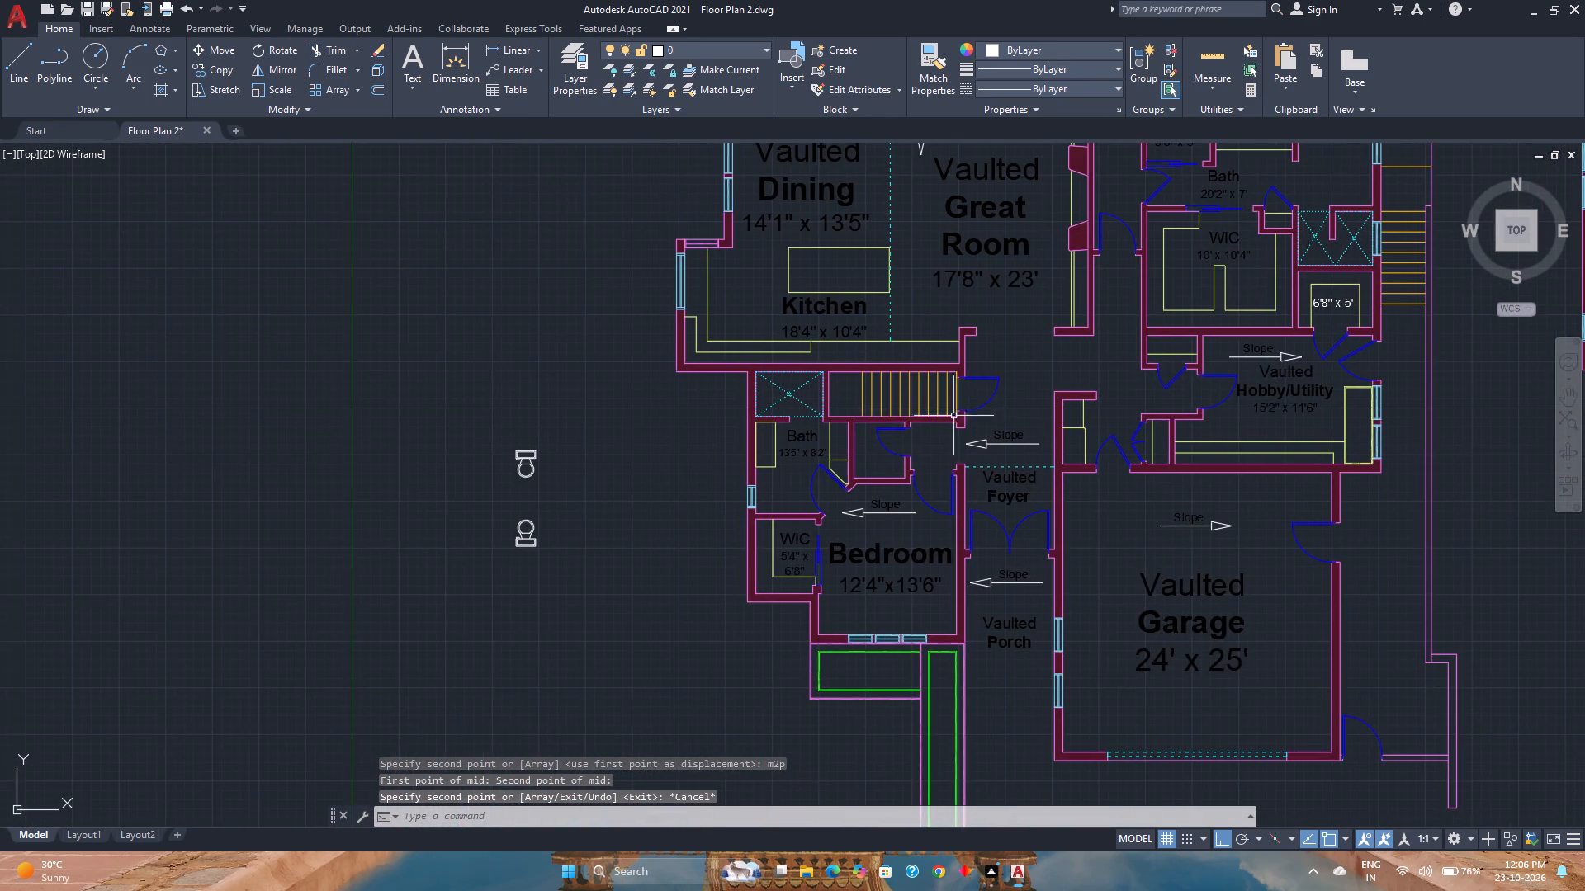
{"action": "left_click", "coordinate": [521, 469]}
{"action": "left_click", "coordinate": [267, 51]}
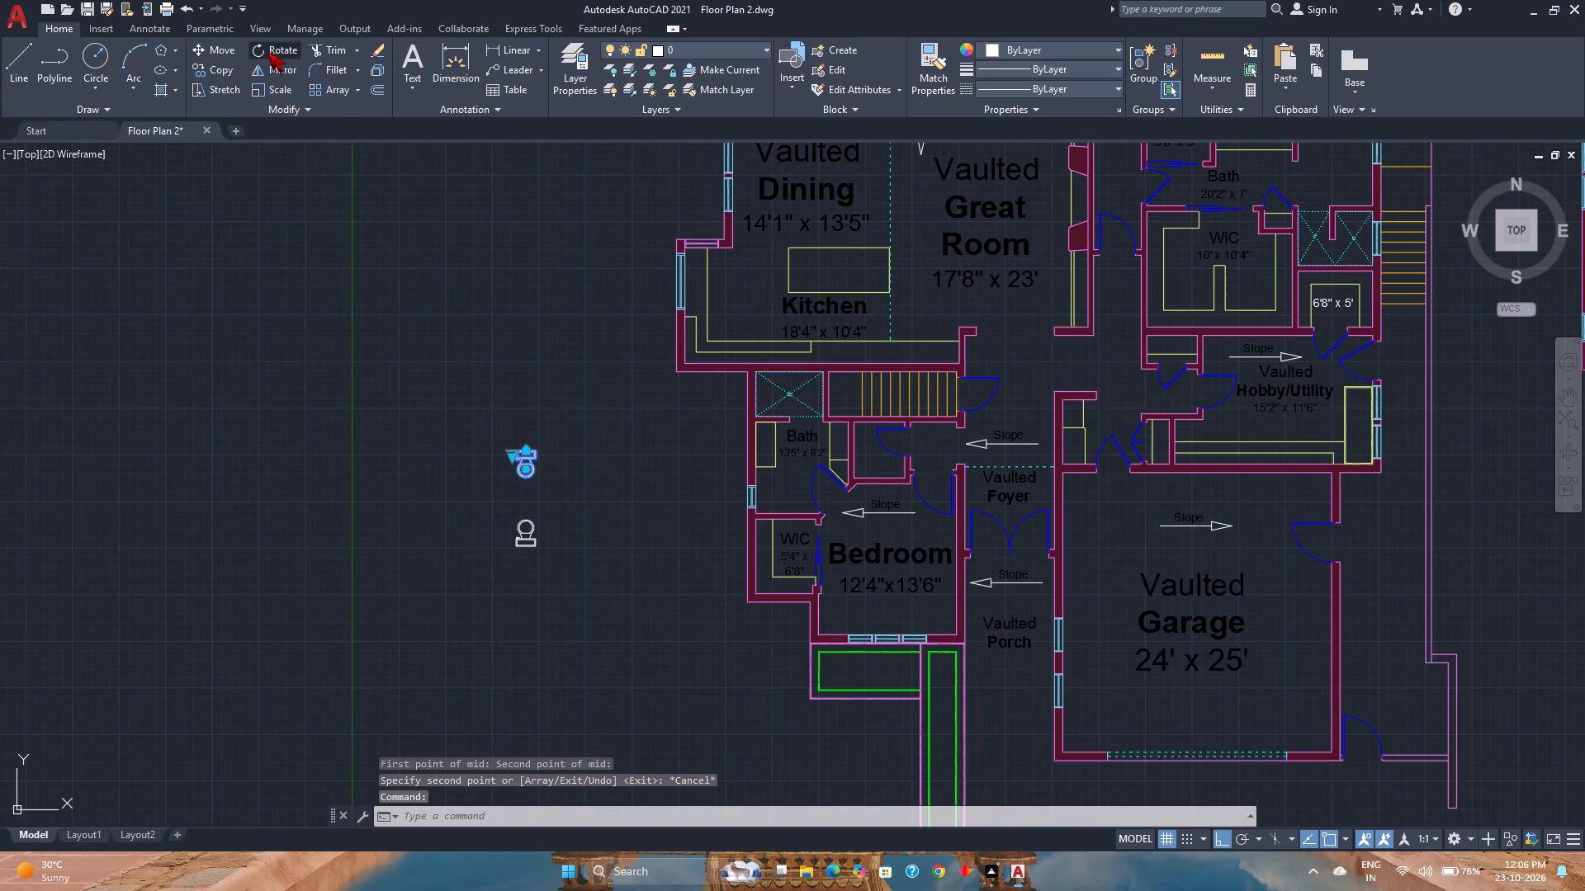
{"action": "scroll", "coordinate": [537, 467], "scroll_direction": "up", "scroll_amount": 2}
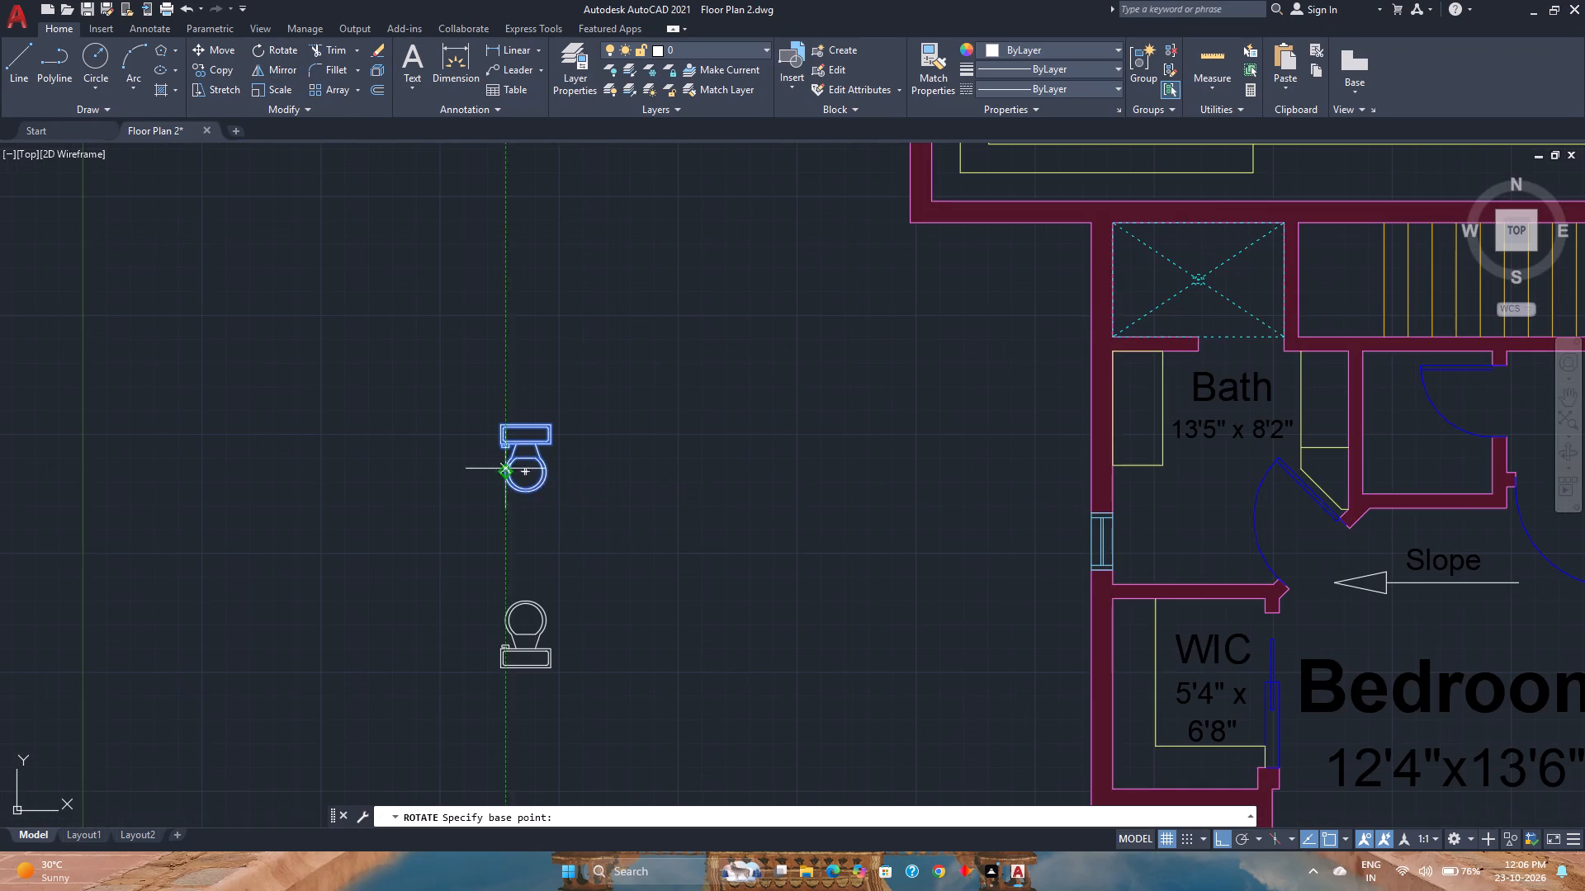
{"action": "left_click", "coordinate": [521, 474]}
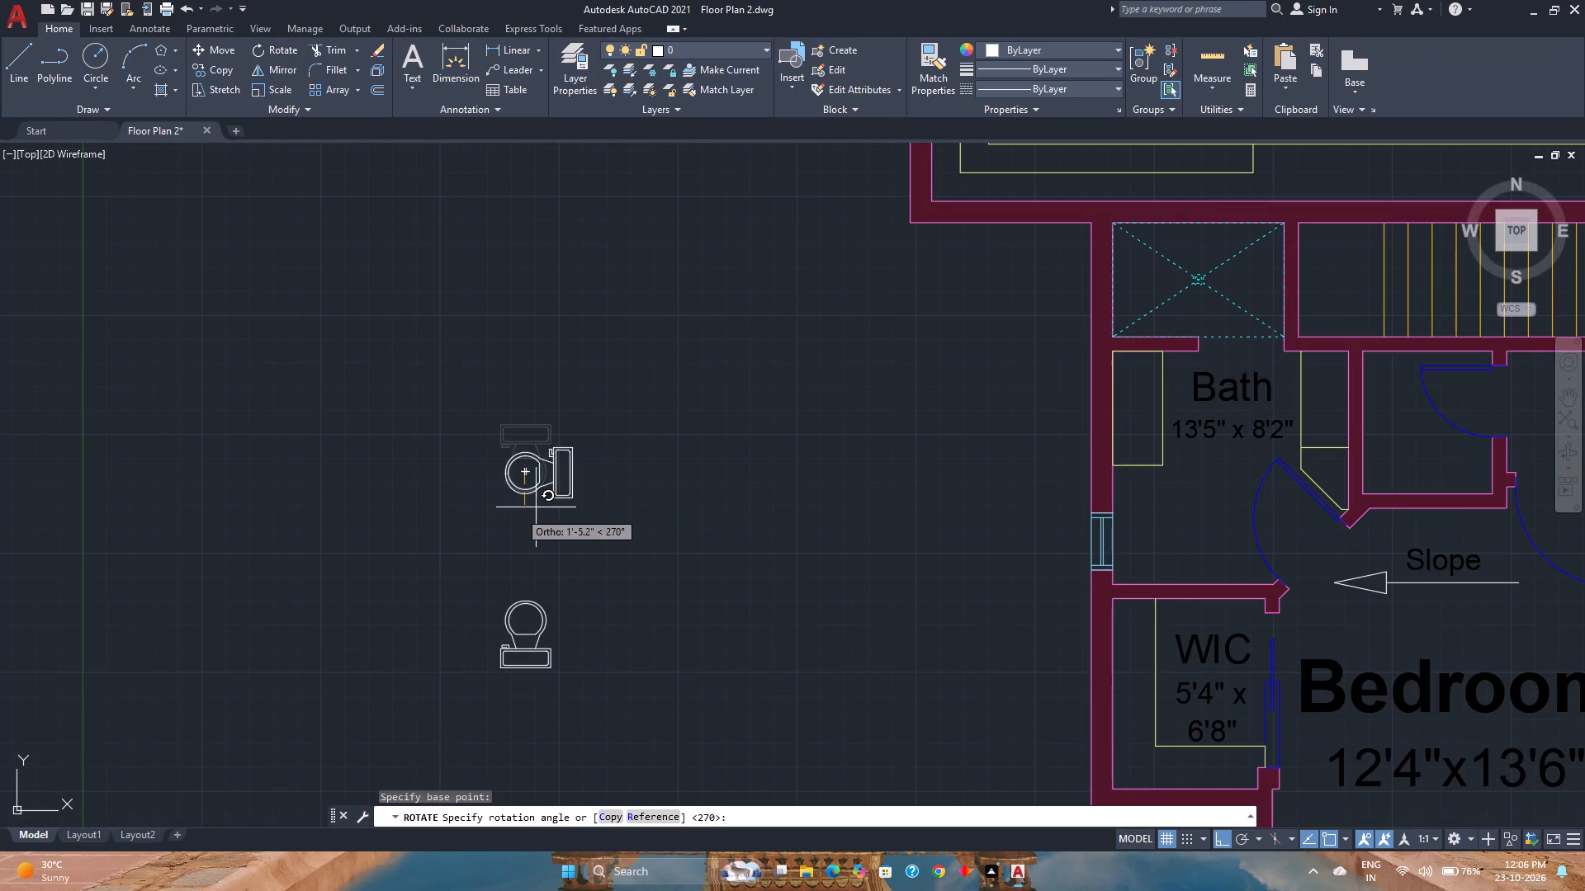
{"action": "left_click", "coordinate": [568, 371]}
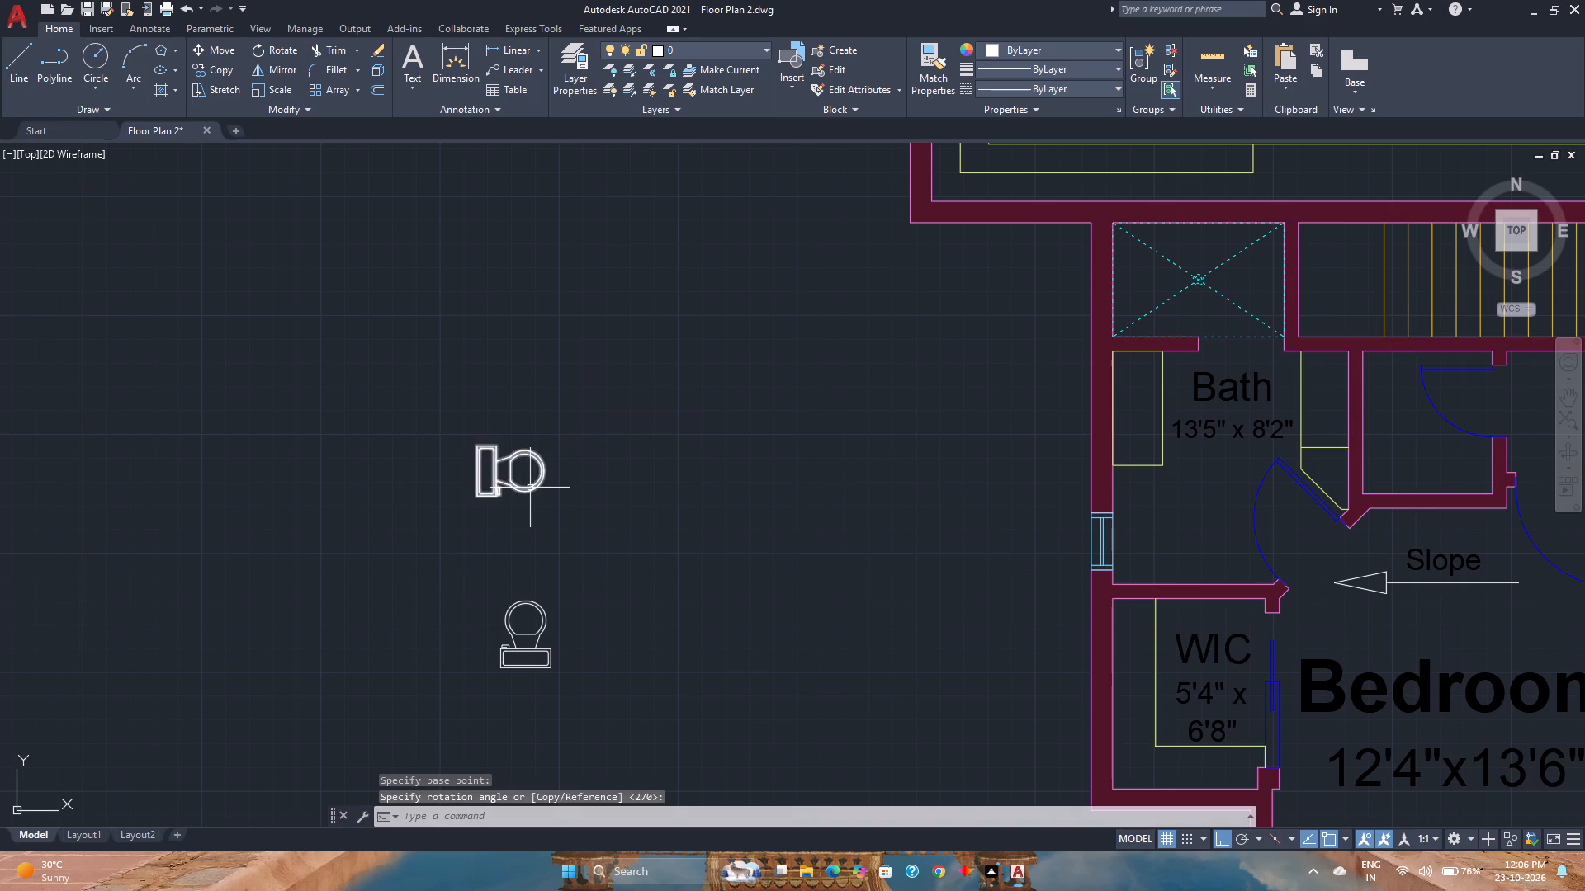
Copy the rotated toilet by its tank's back midpoint to the 13'5" x 8'2" Bath's west wall, midway (m2p) between the counter and lower wall corners.
{"action": "left_click", "coordinate": [530, 488]}
{"action": "left_click", "coordinate": [201, 74]}
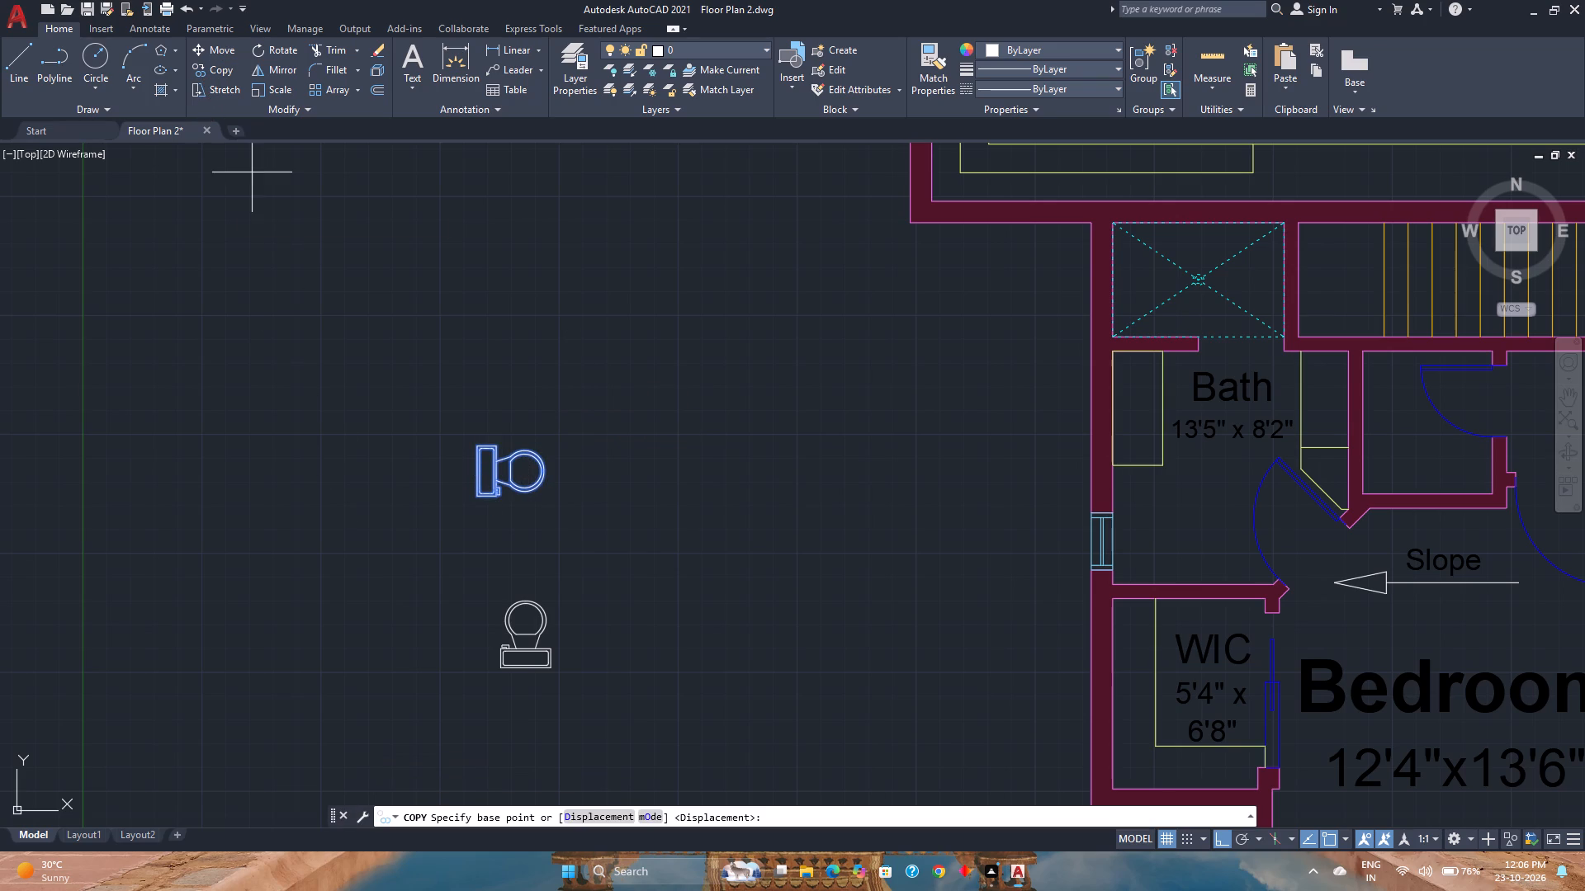
{"action": "scroll", "coordinate": [431, 502], "scroll_direction": "up", "scroll_amount": 3}
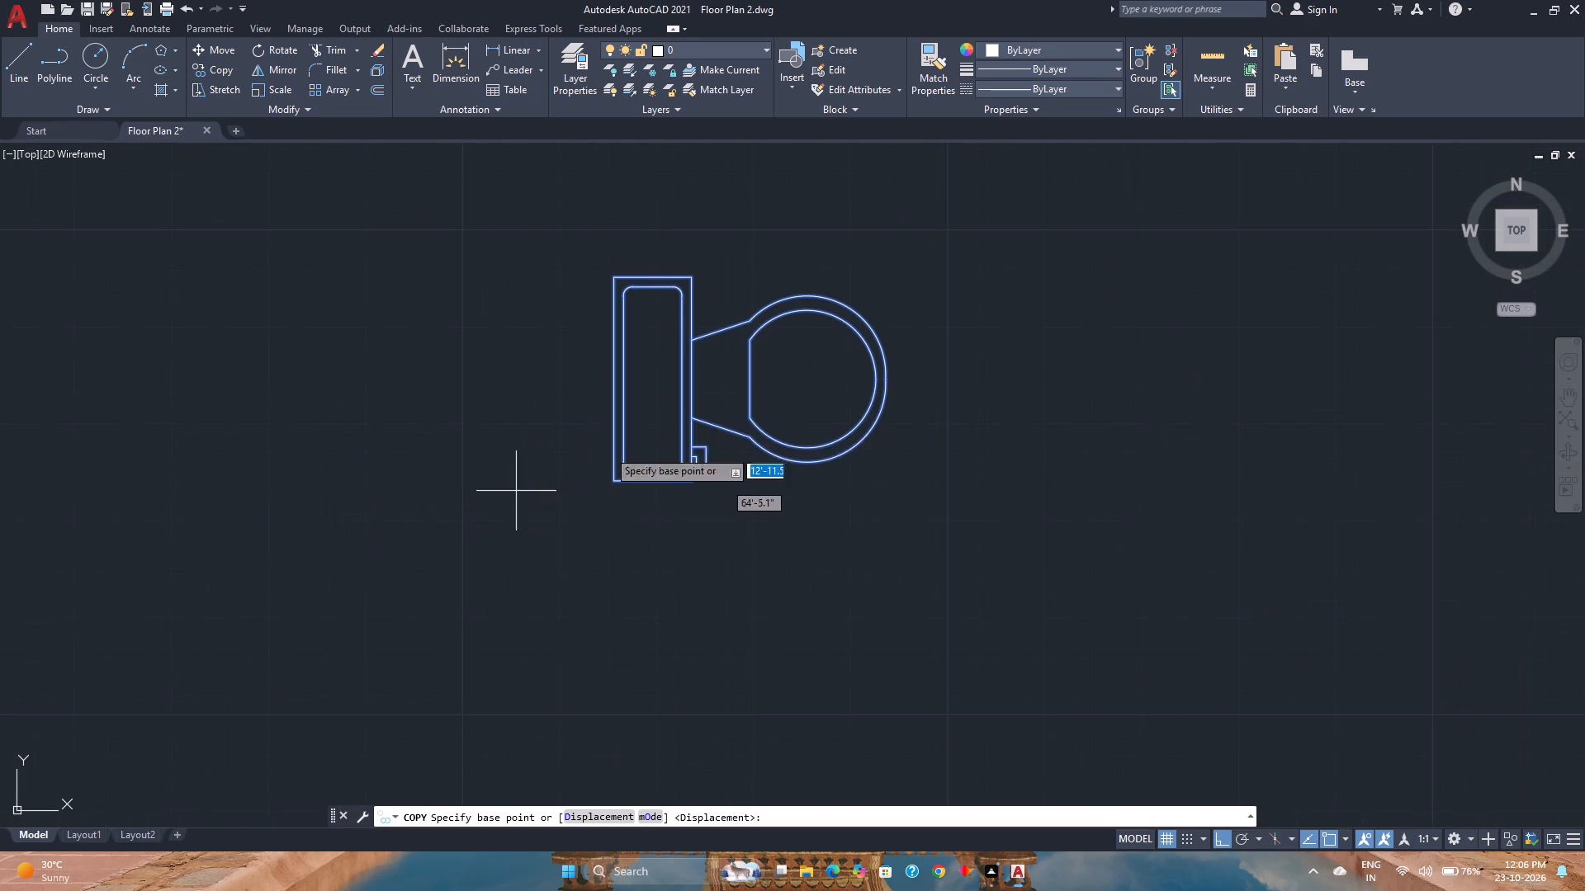
{"action": "left_click", "coordinate": [610, 380]}
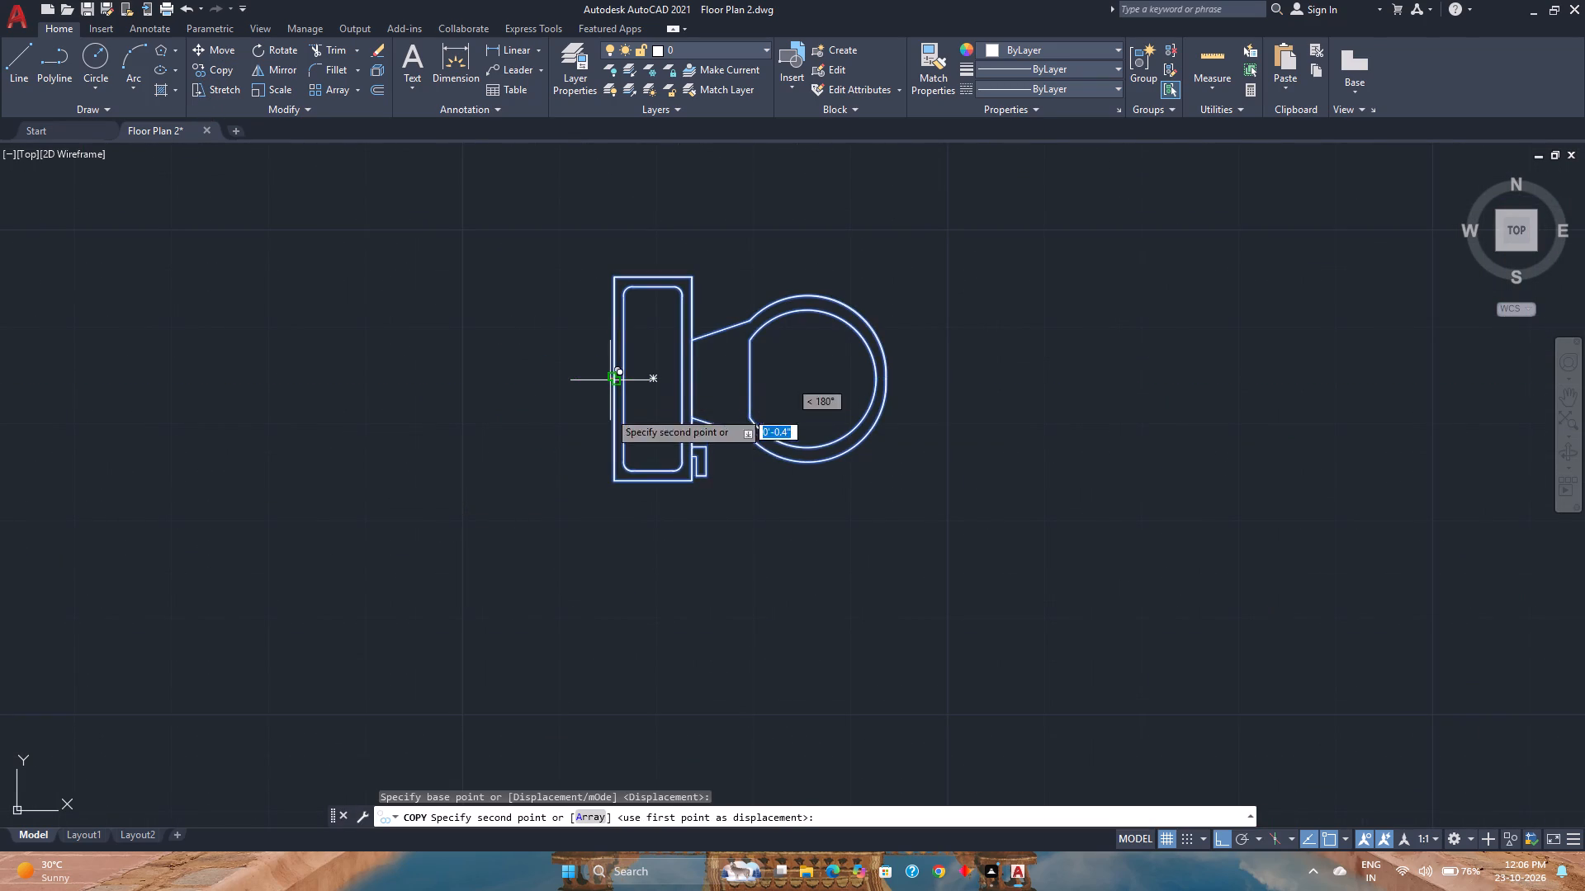
{"action": "scroll", "coordinate": [628, 452], "scroll_direction": "down", "scroll_amount": 7}
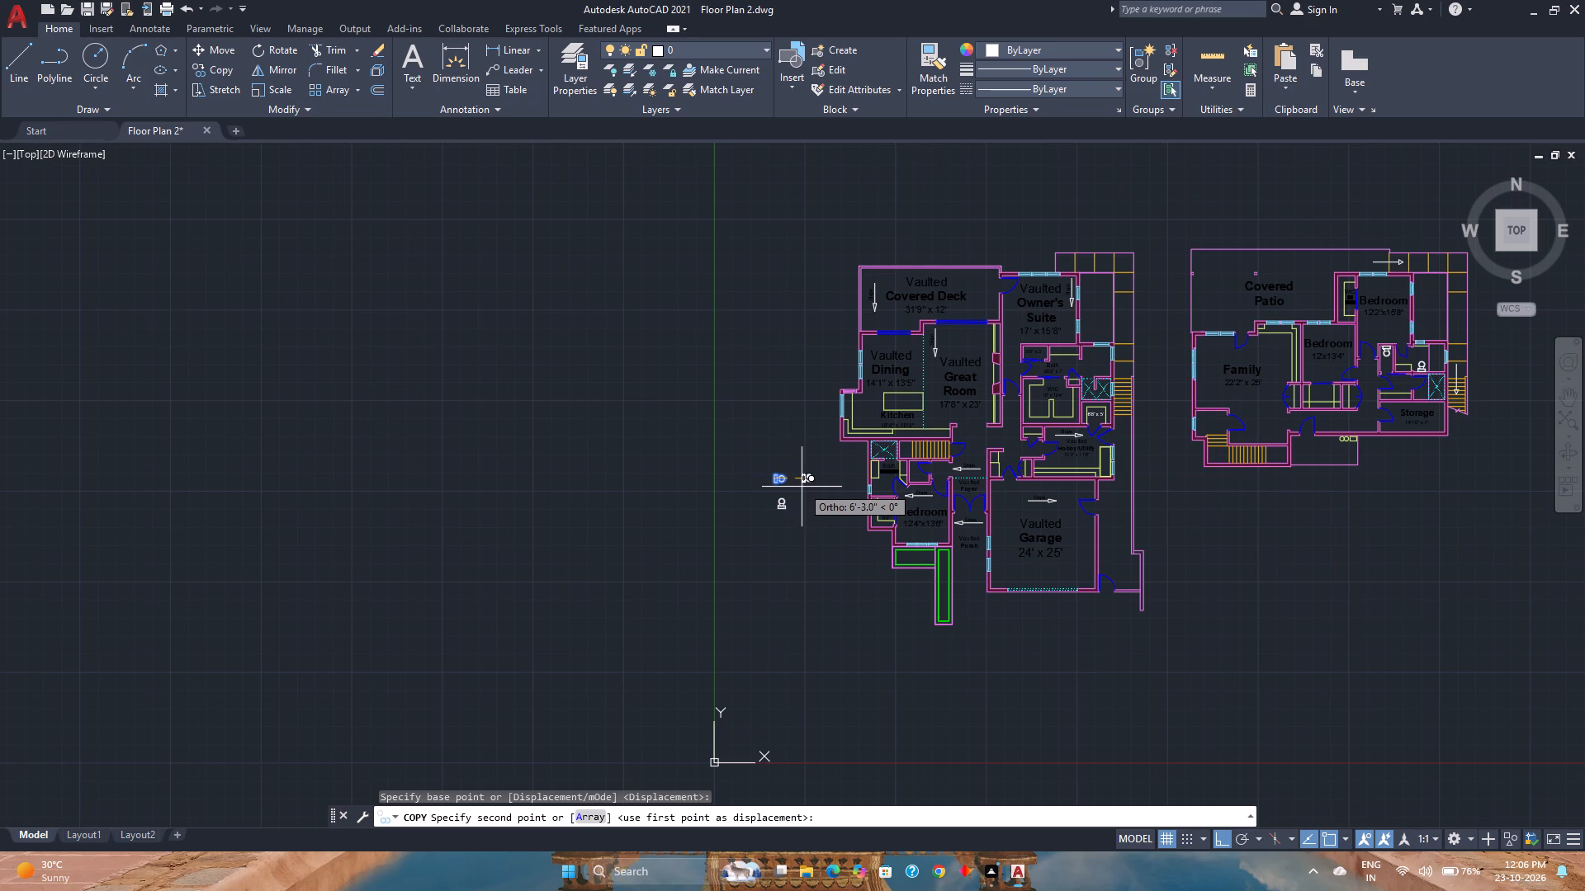
{"action": "type", "text": "m2"}
{"action": "key", "text": "p"}
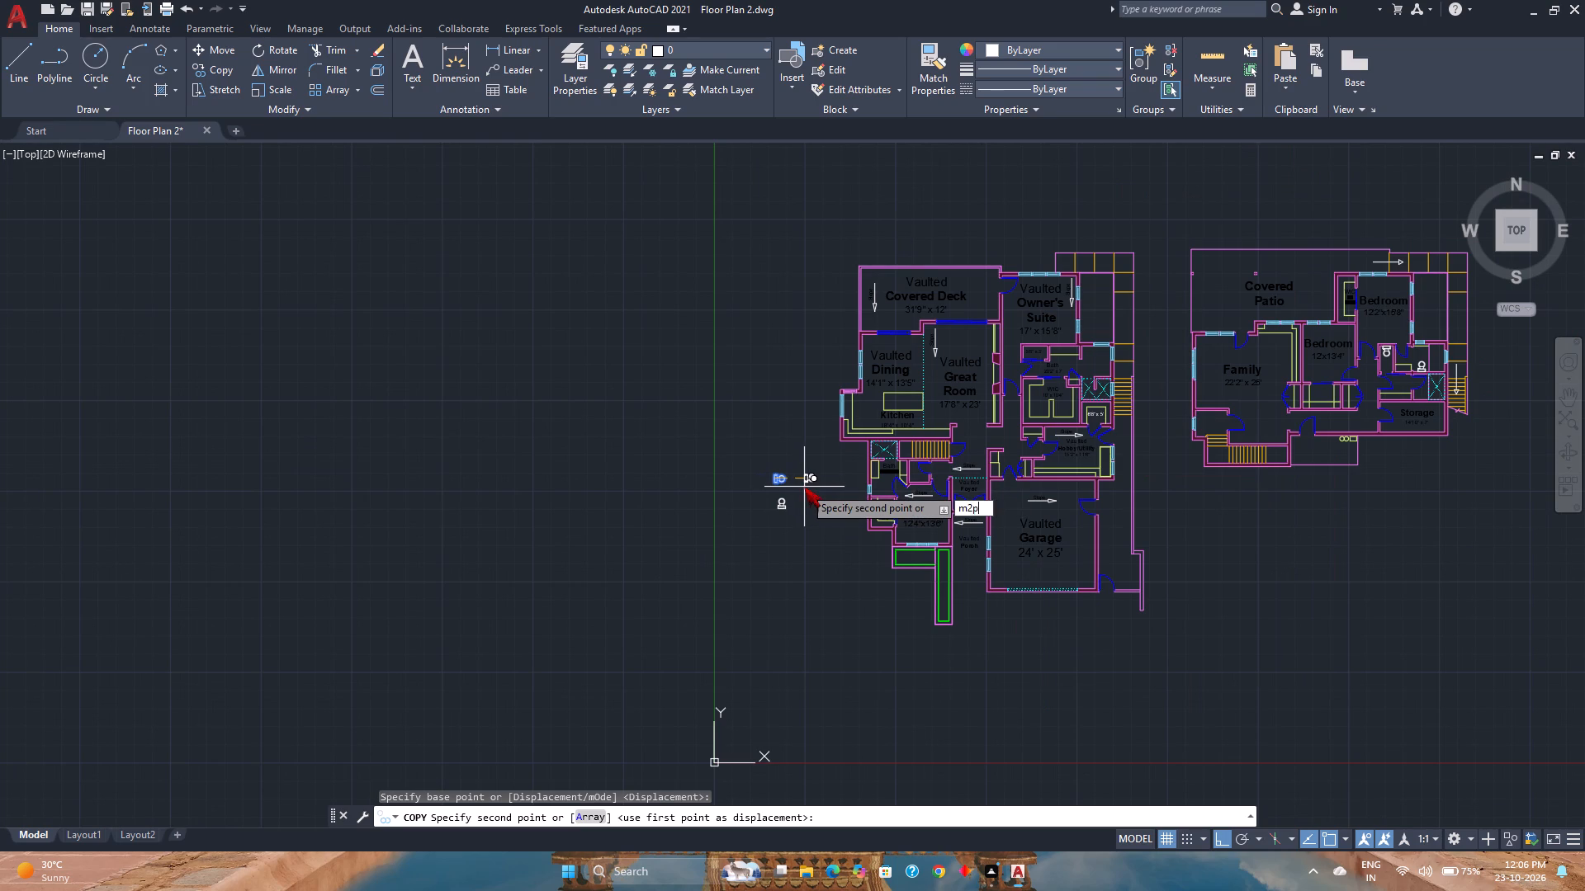
{"action": "key", "text": "Return"}
{"action": "scroll", "coordinate": [896, 485], "scroll_direction": "up", "scroll_amount": 4}
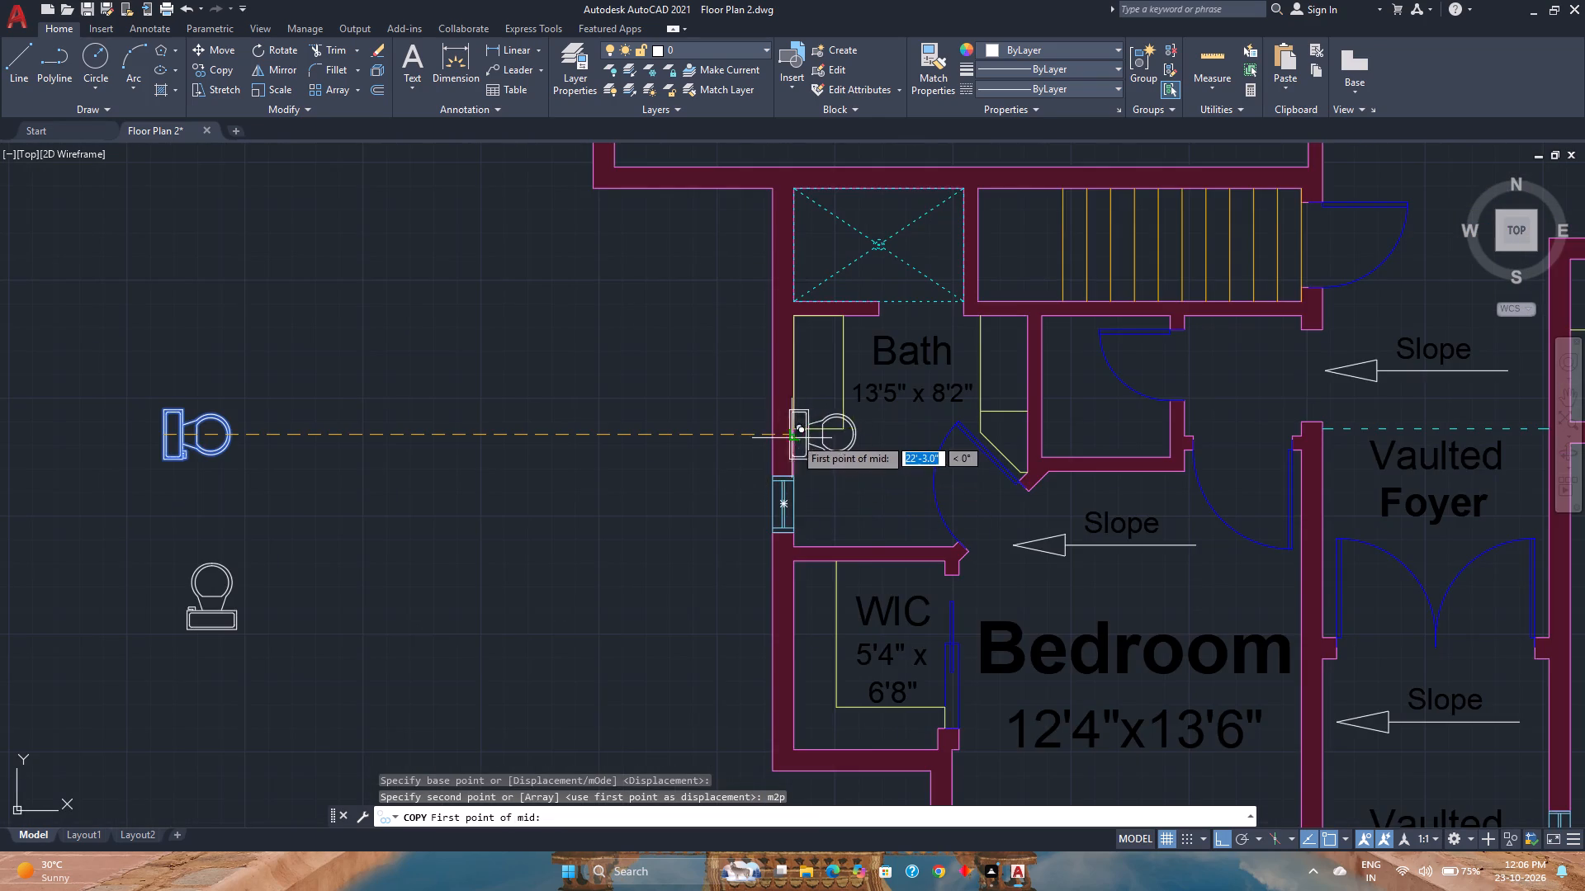
{"action": "scroll", "coordinate": [795, 437], "scroll_direction": "up", "scroll_amount": 2}
{"action": "left_click", "coordinate": [796, 414]}
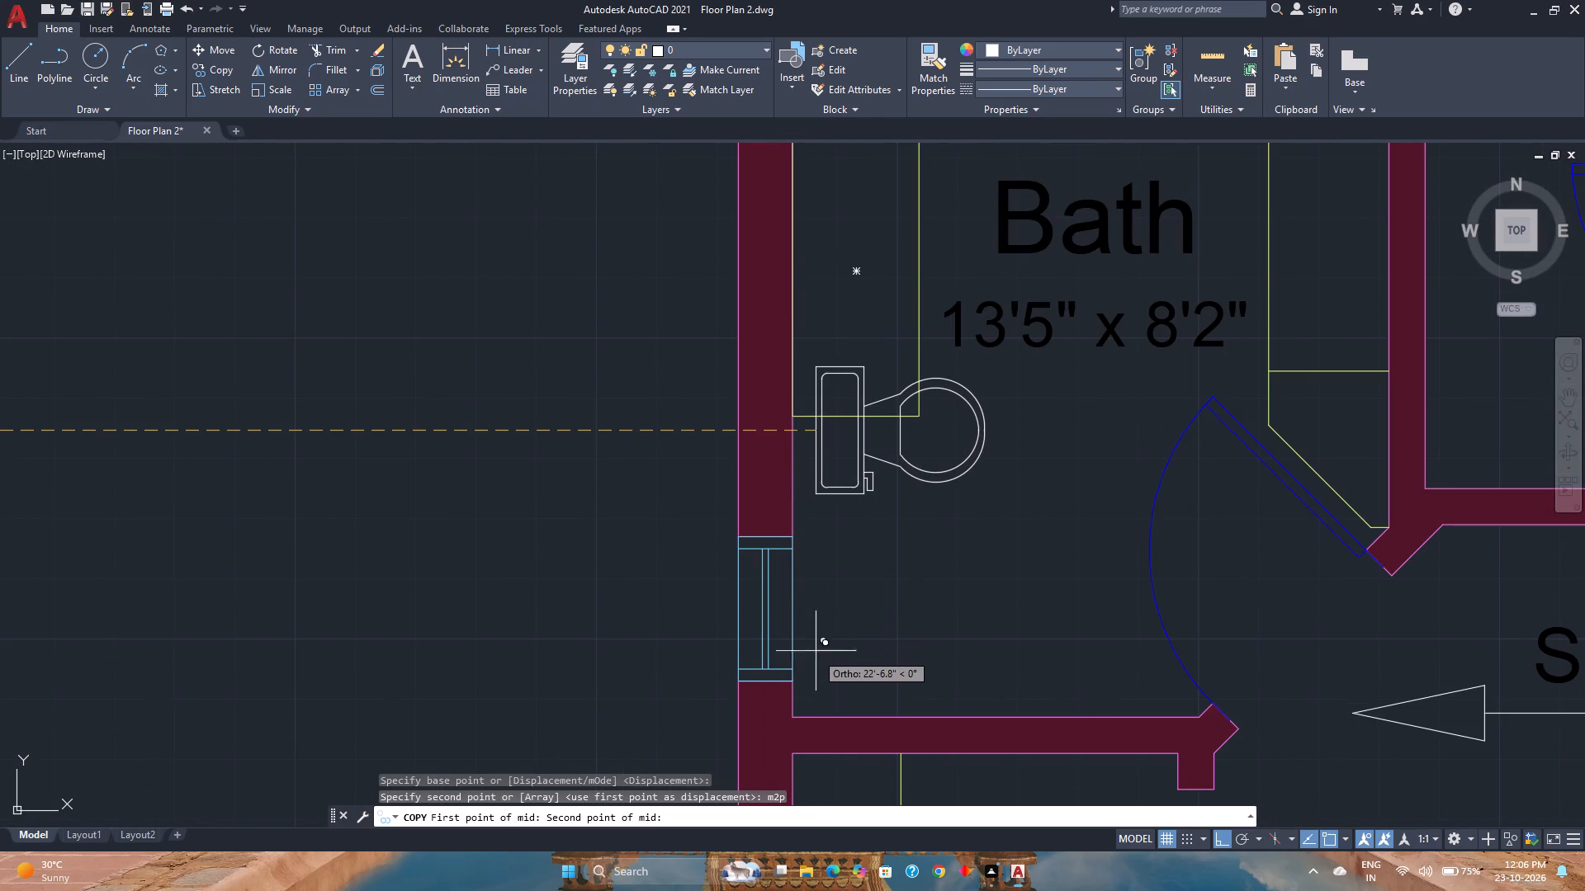
{"action": "left_click", "coordinate": [797, 711]}
Copy the same toilet into the small room beside that Bath, midway (m2p) between its west wall's lower corner and midpoint.
{"action": "scroll", "coordinate": [788, 640], "scroll_direction": "down", "scroll_amount": 2}
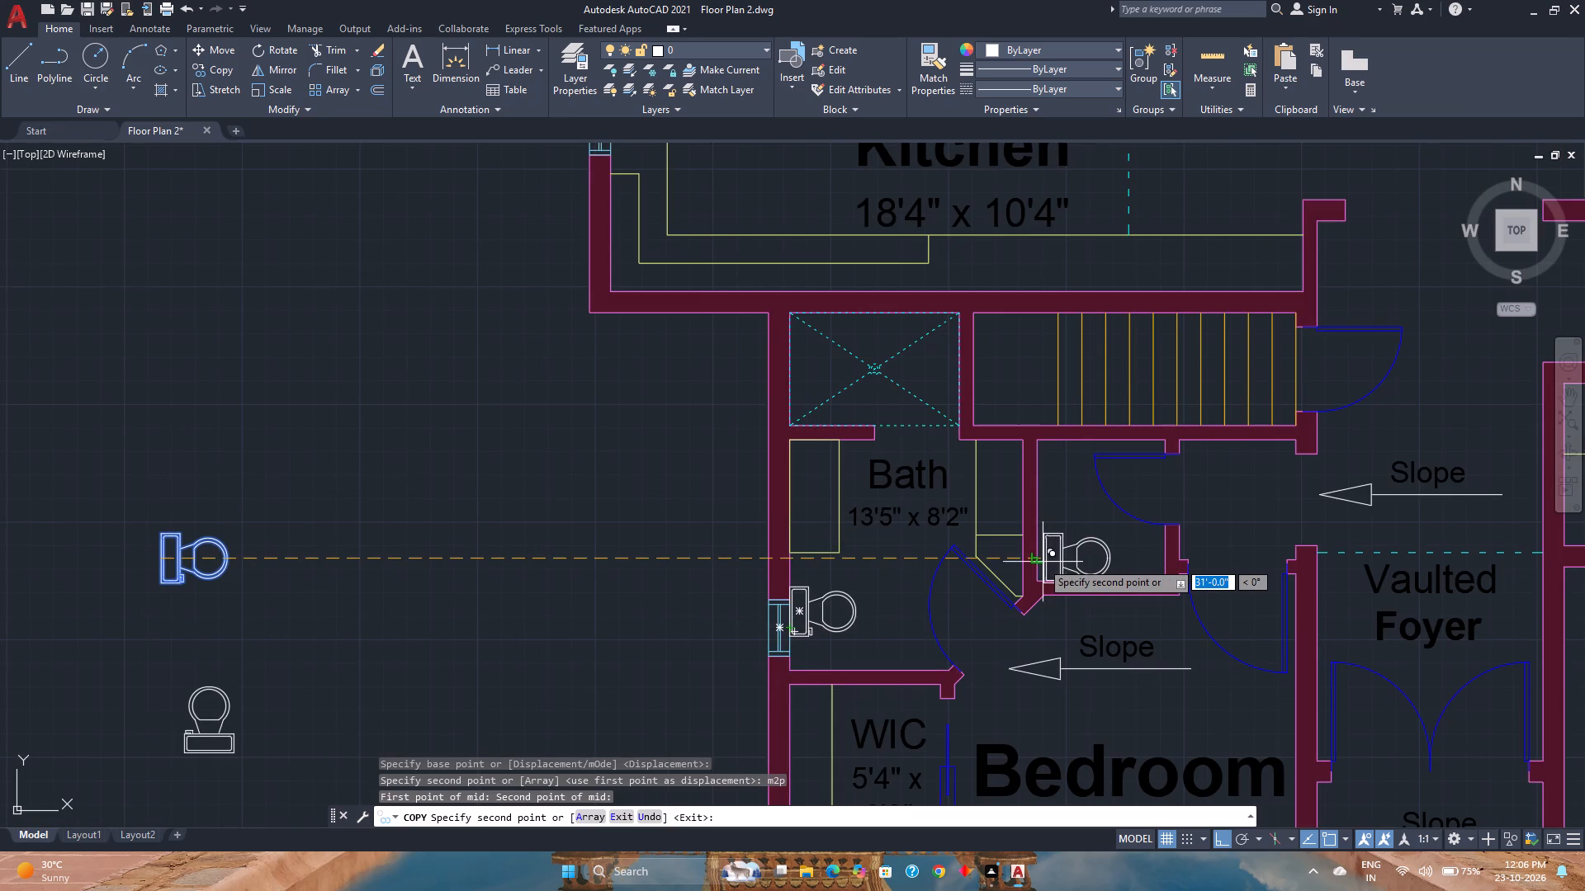
{"action": "scroll", "coordinate": [1039, 561], "scroll_direction": "up", "scroll_amount": 2}
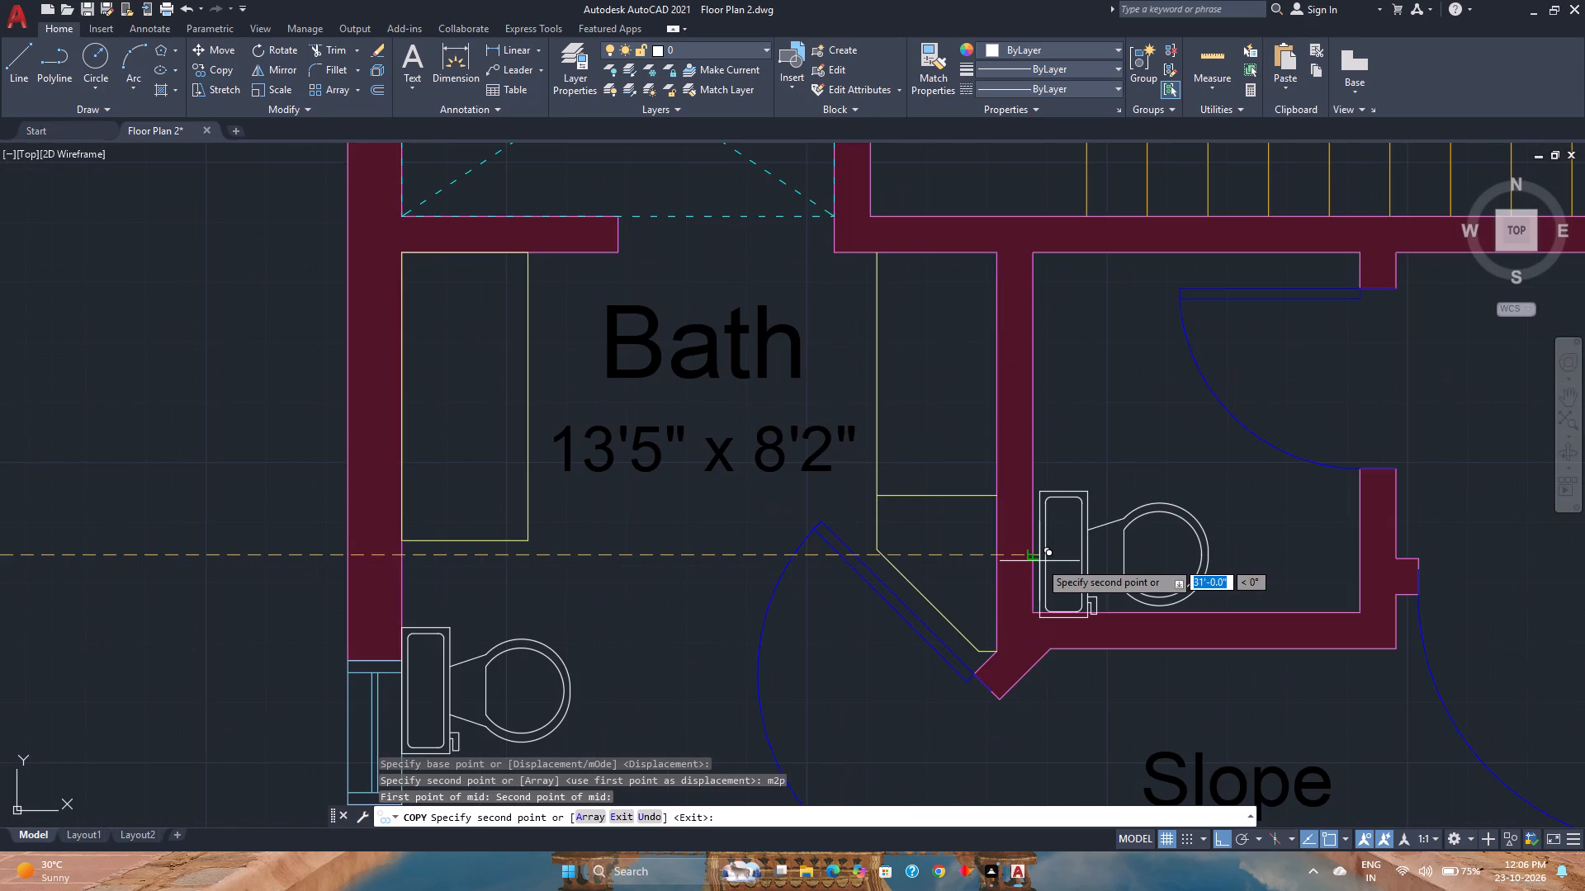
{"action": "type", "text": "m2p"}
{"action": "key", "text": "Return"}
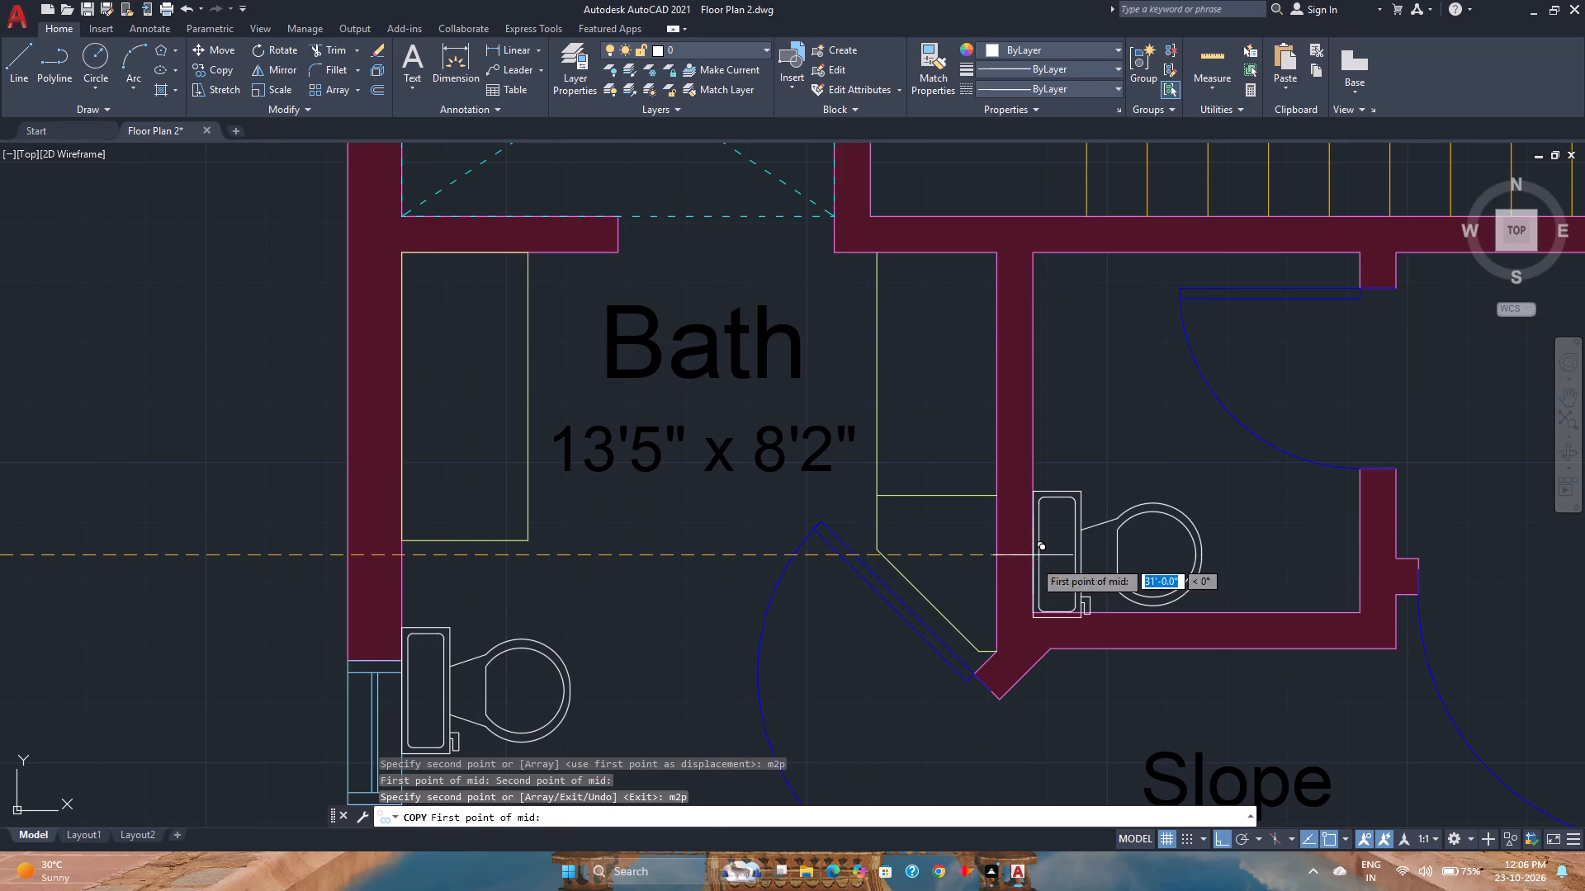
{"action": "left_click", "coordinate": [1033, 616]}
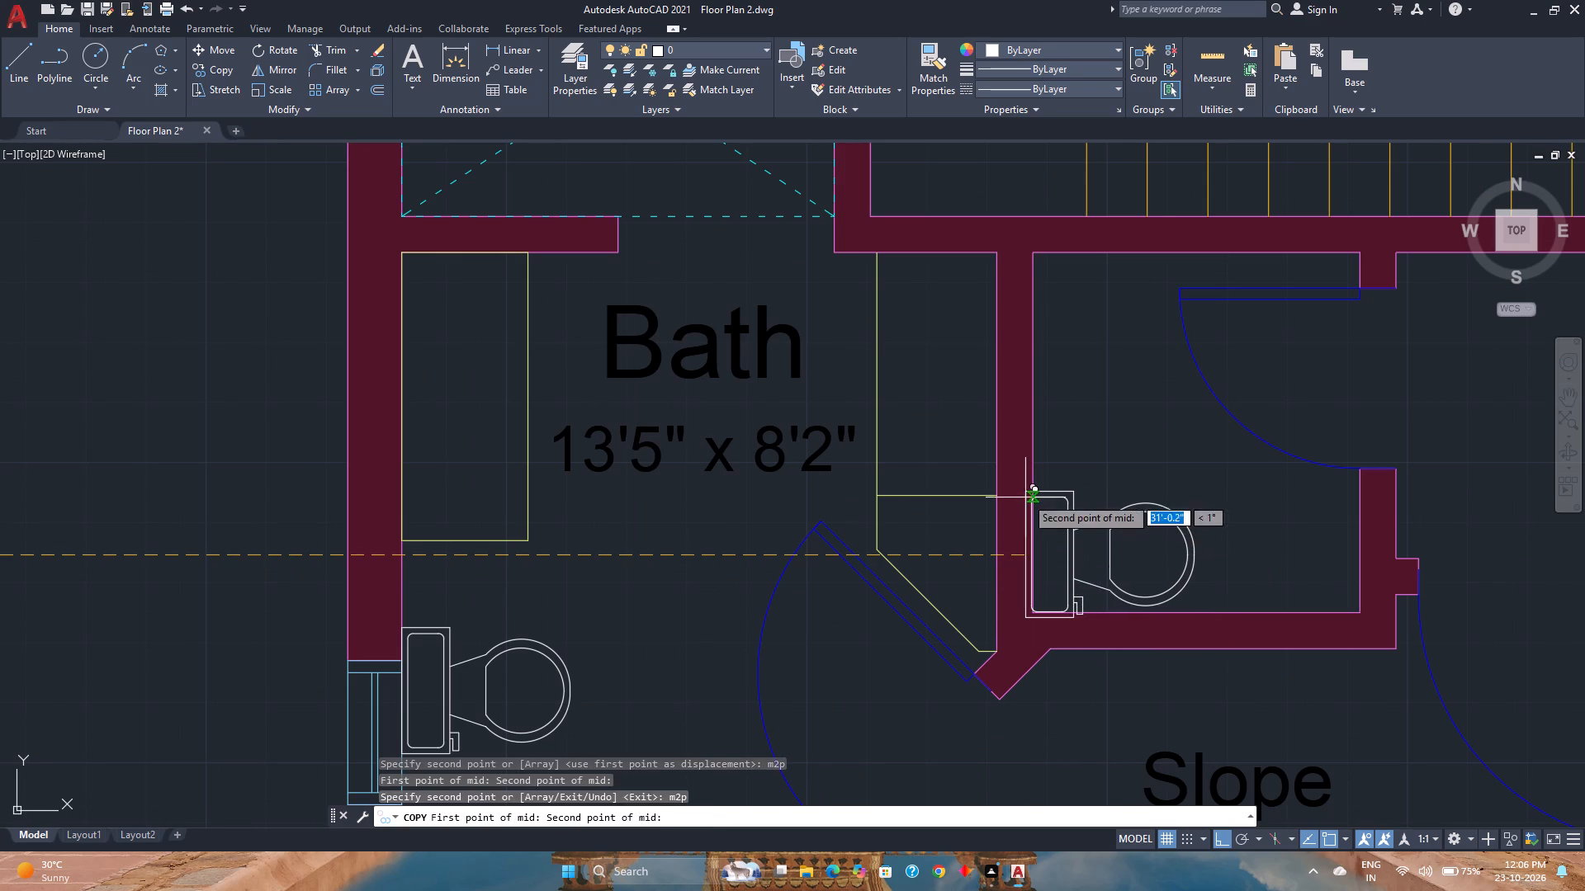
{"action": "left_click", "coordinate": [1035, 434]}
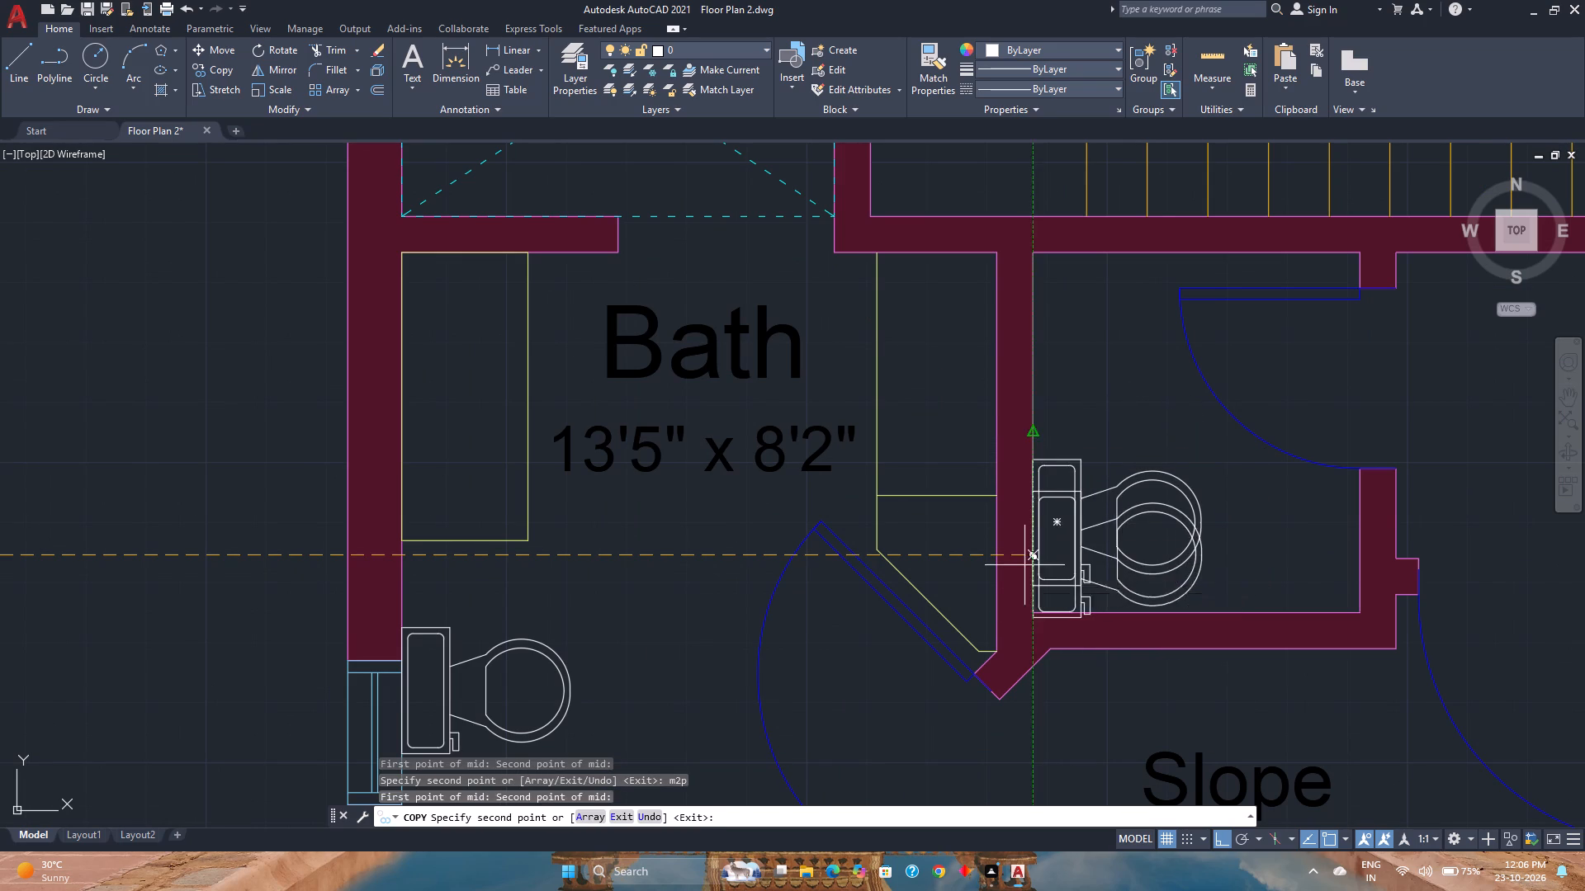
{"action": "key", "text": "Escape"}
Save the drawing.
{"action": "scroll", "coordinate": [1006, 580], "scroll_direction": "down", "scroll_amount": 2}
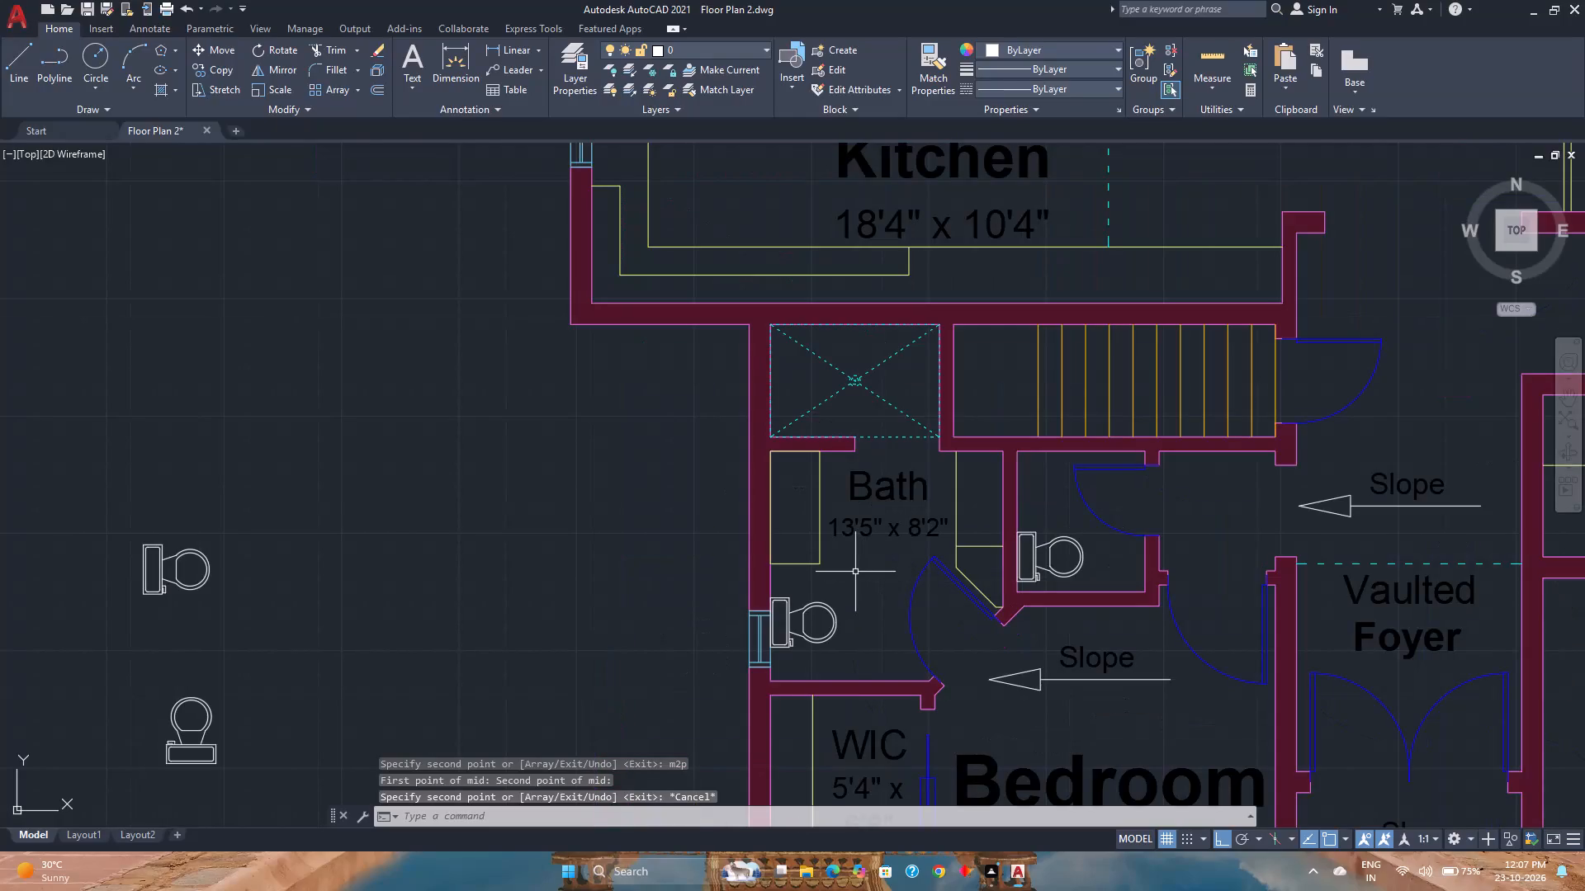
{"action": "key", "text": "ctrl+s"}
Copy the west-facing toilet by its tank's back midpoint into the 5'8" x 3' room, midway (m2p) between its west wall's inner corners.
{"action": "scroll", "coordinate": [855, 572], "scroll_direction": "down", "scroll_amount": 2}
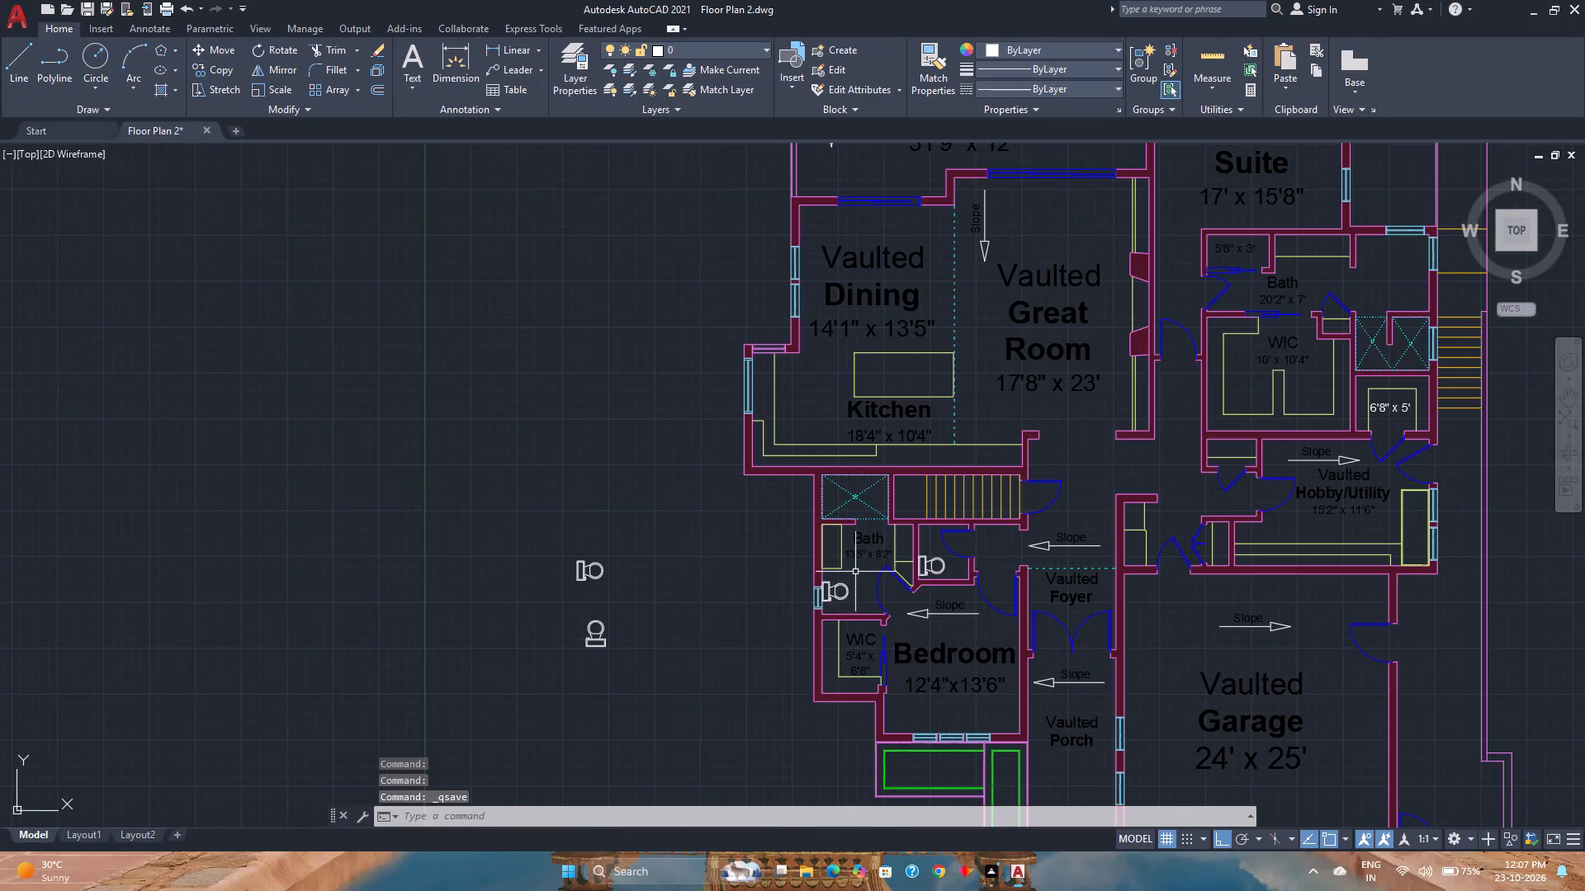
{"action": "middle_click_drag", "start_coordinate": [924, 573], "coordinate": [710, 527]}
{"action": "middle_click", "coordinate": [710, 527]}
{"action": "middle_click", "coordinate": [706, 527]}
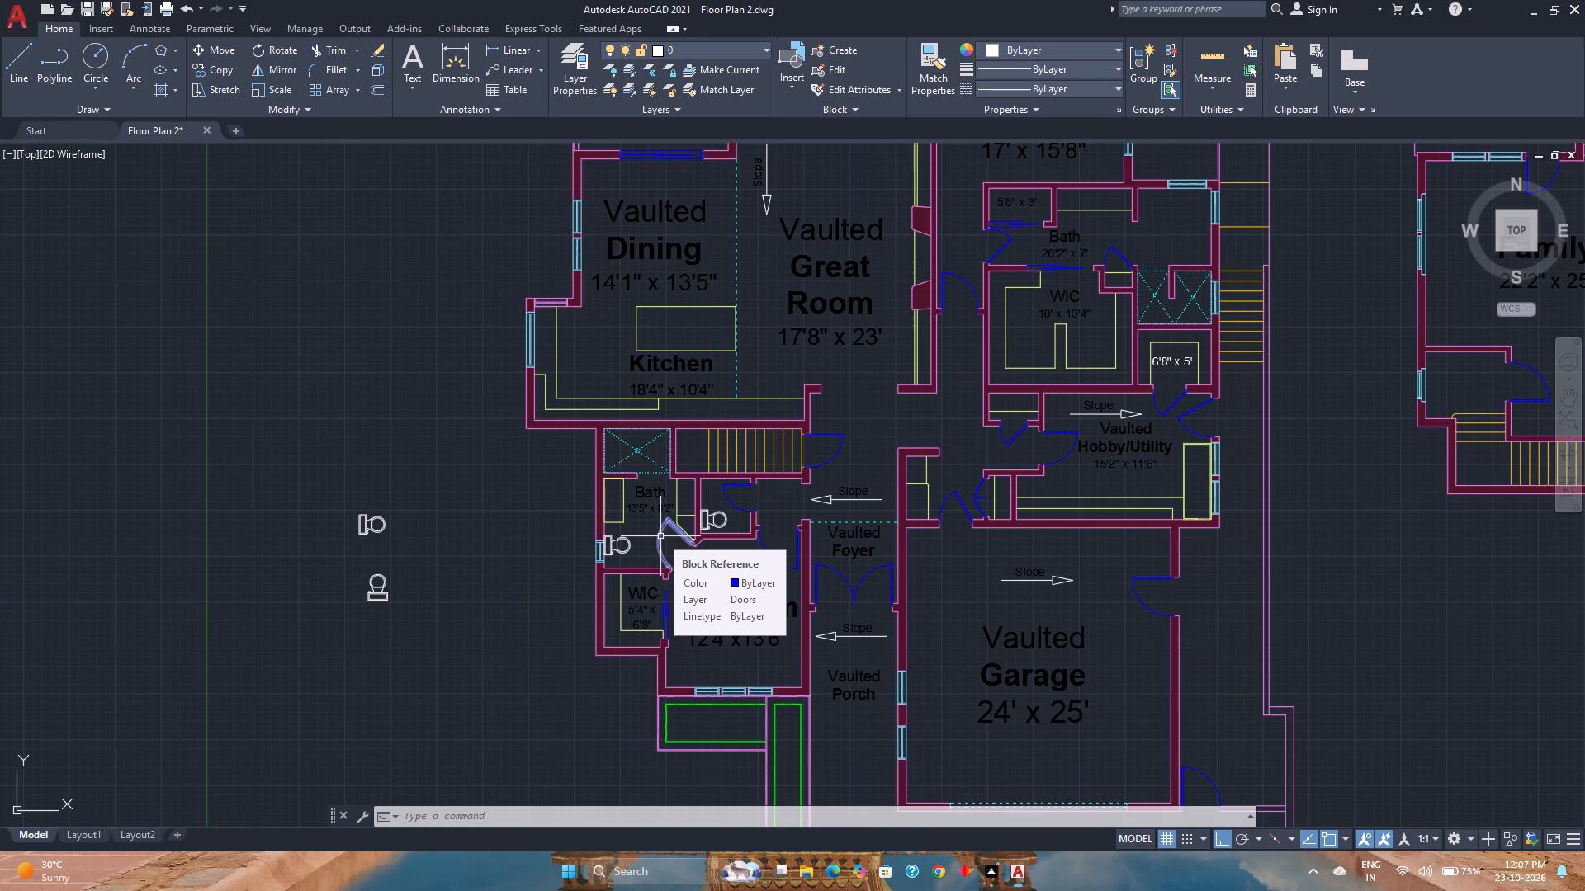
{"action": "left_click", "coordinate": [711, 526]}
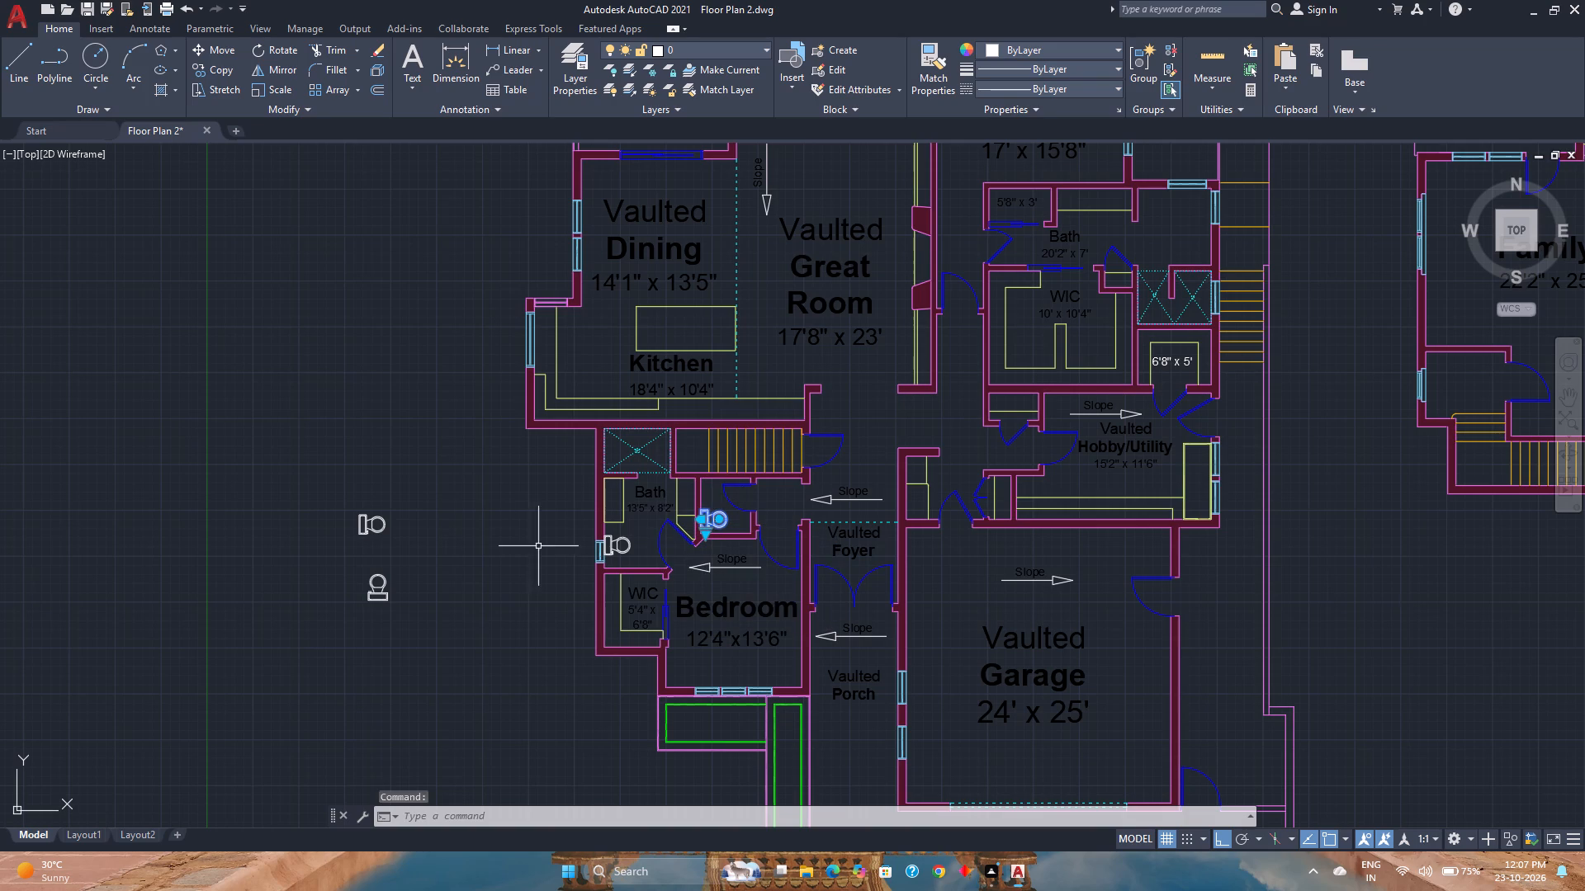
{"action": "left_click", "coordinate": [212, 64]}
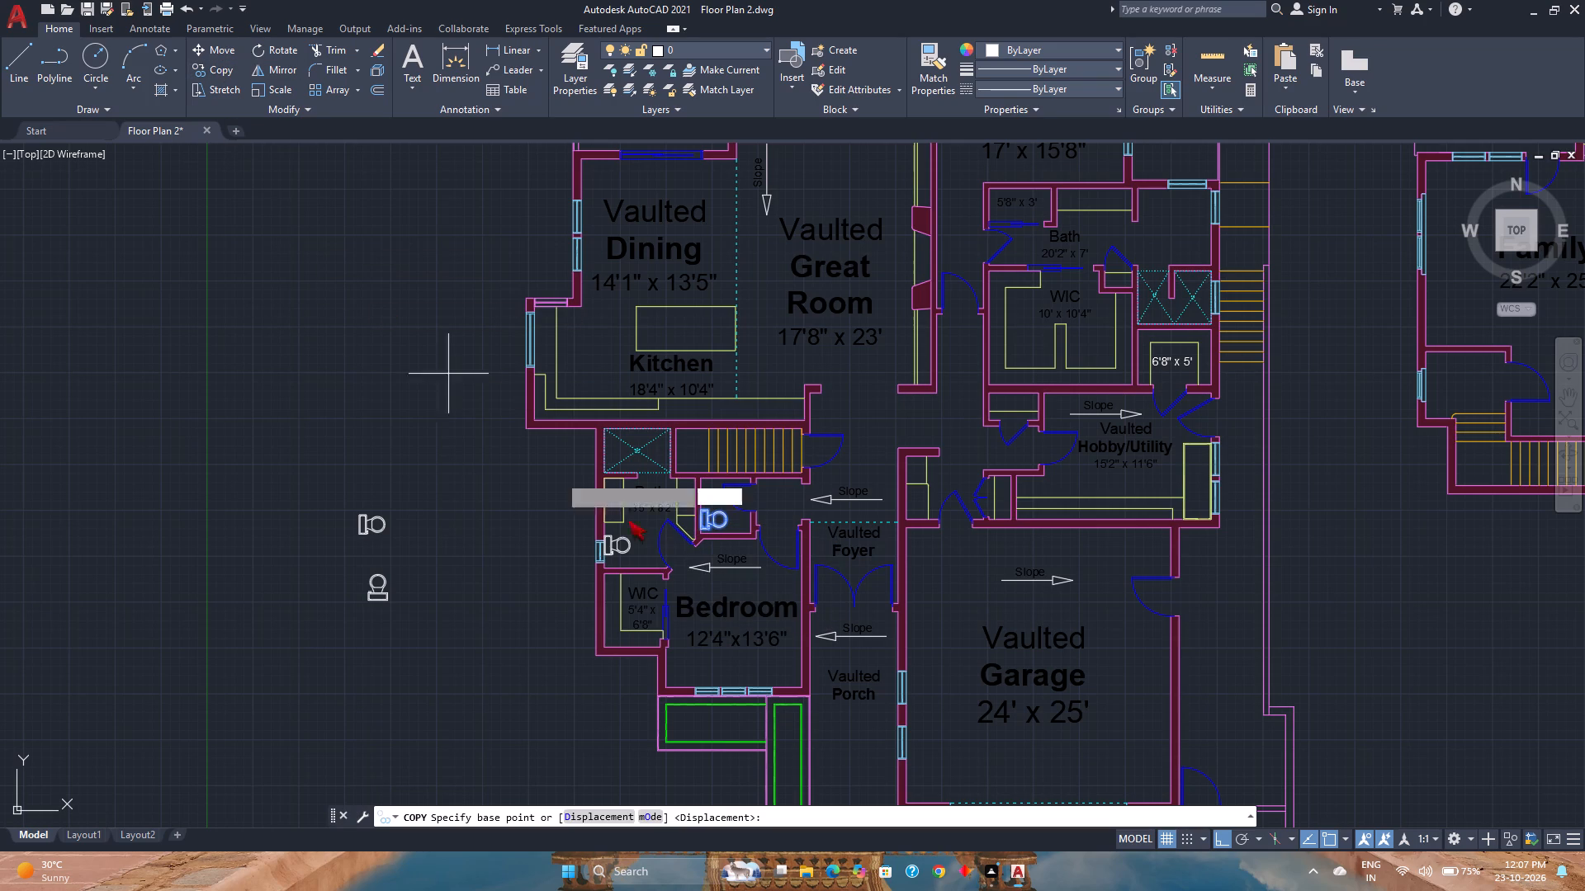
{"action": "scroll", "coordinate": [708, 507], "scroll_direction": "up", "scroll_amount": 7}
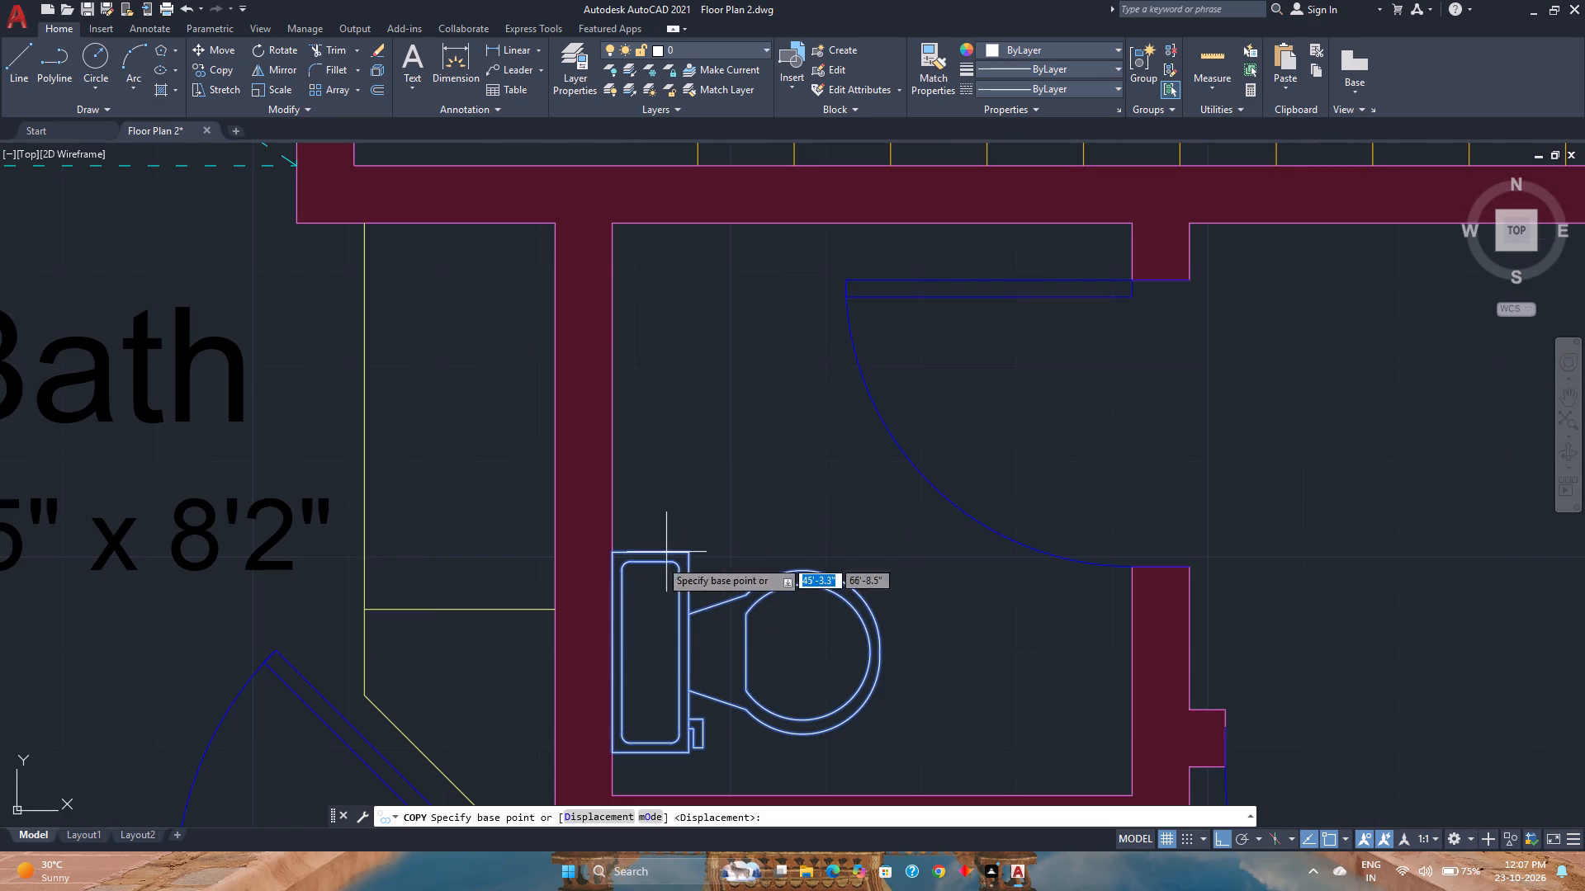
{"action": "left_click", "coordinate": [611, 651]}
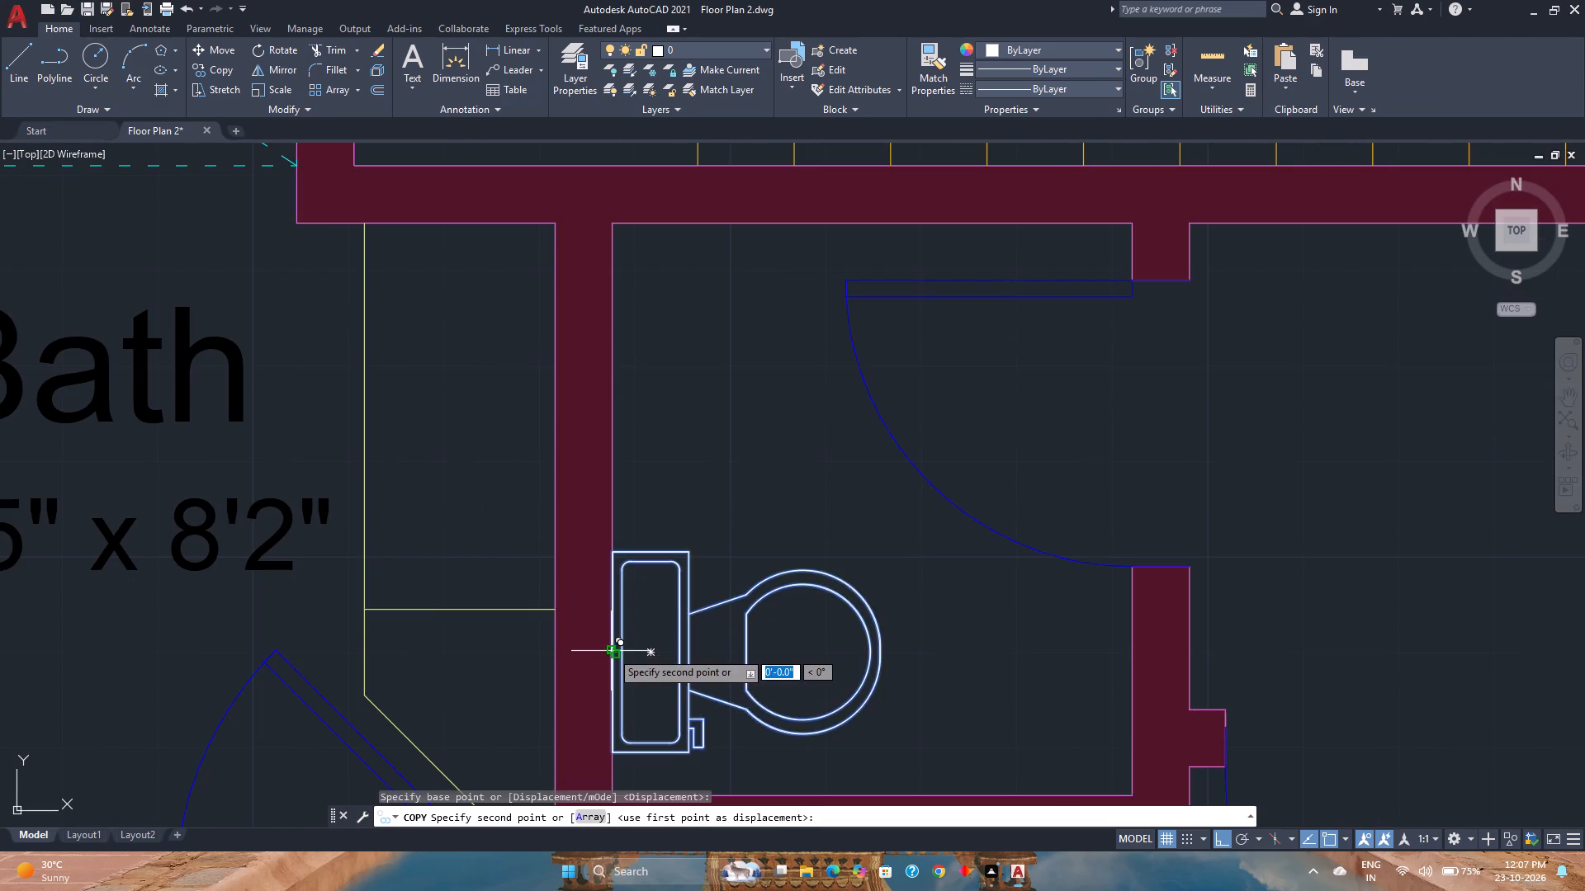
{"action": "scroll", "coordinate": [611, 651], "scroll_direction": "down", "scroll_amount": 8}
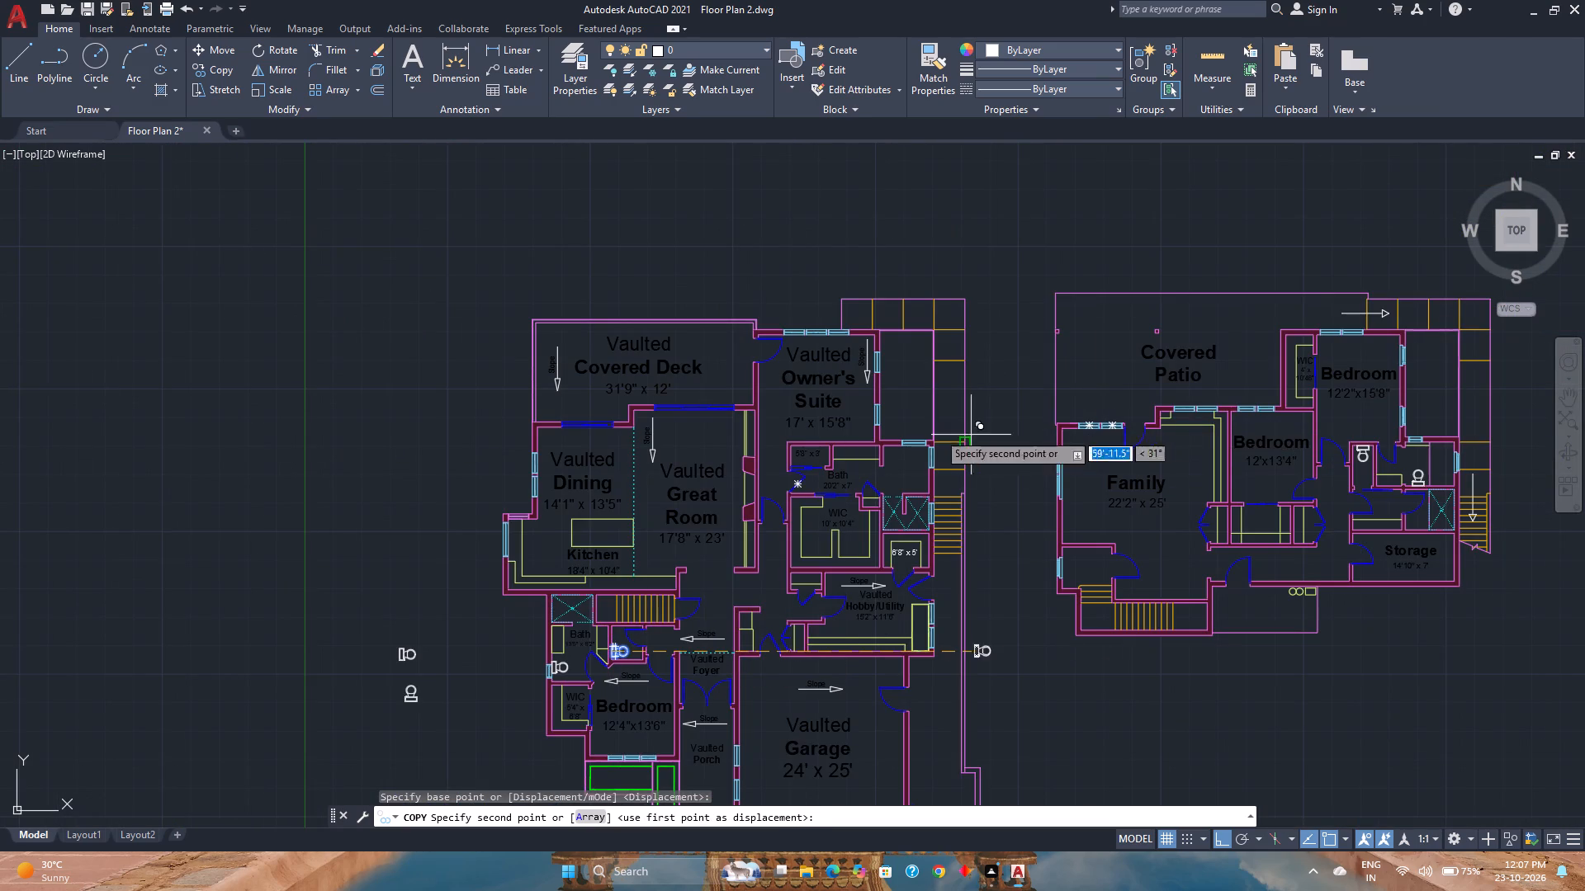
{"action": "scroll", "coordinate": [868, 432], "scroll_direction": "up", "scroll_amount": 2}
{"action": "scroll", "coordinate": [798, 463], "scroll_direction": "up", "scroll_amount": 1}
{"action": "type", "text": "m2"}
{"action": "key", "text": "p"}
{"action": "key", "text": "Return"}
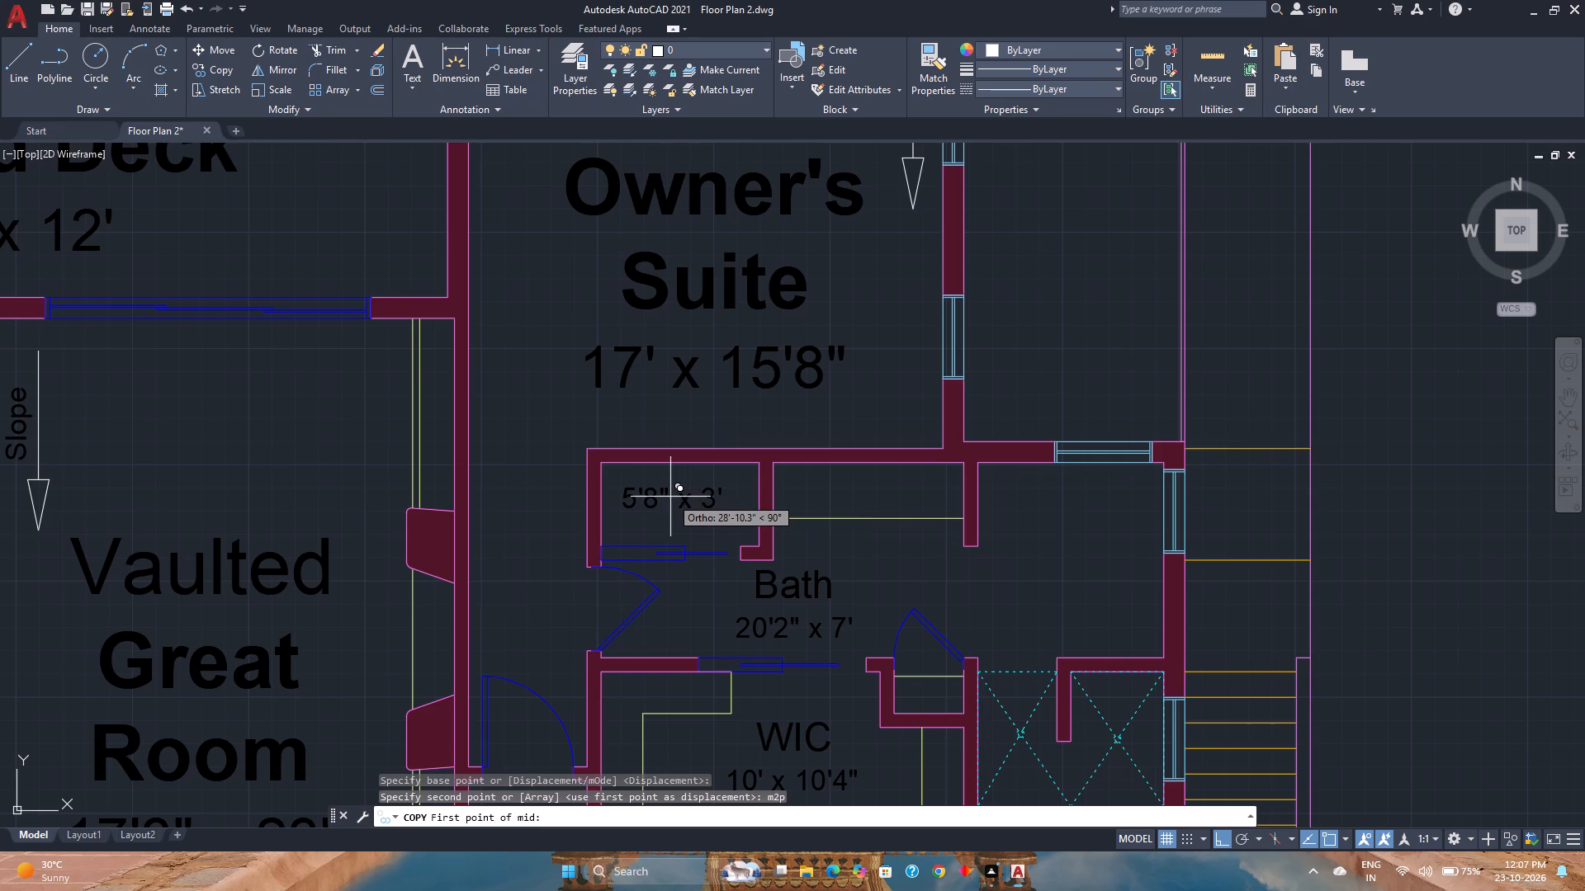
{"action": "scroll", "coordinate": [617, 471], "scroll_direction": "up", "scroll_amount": 3}
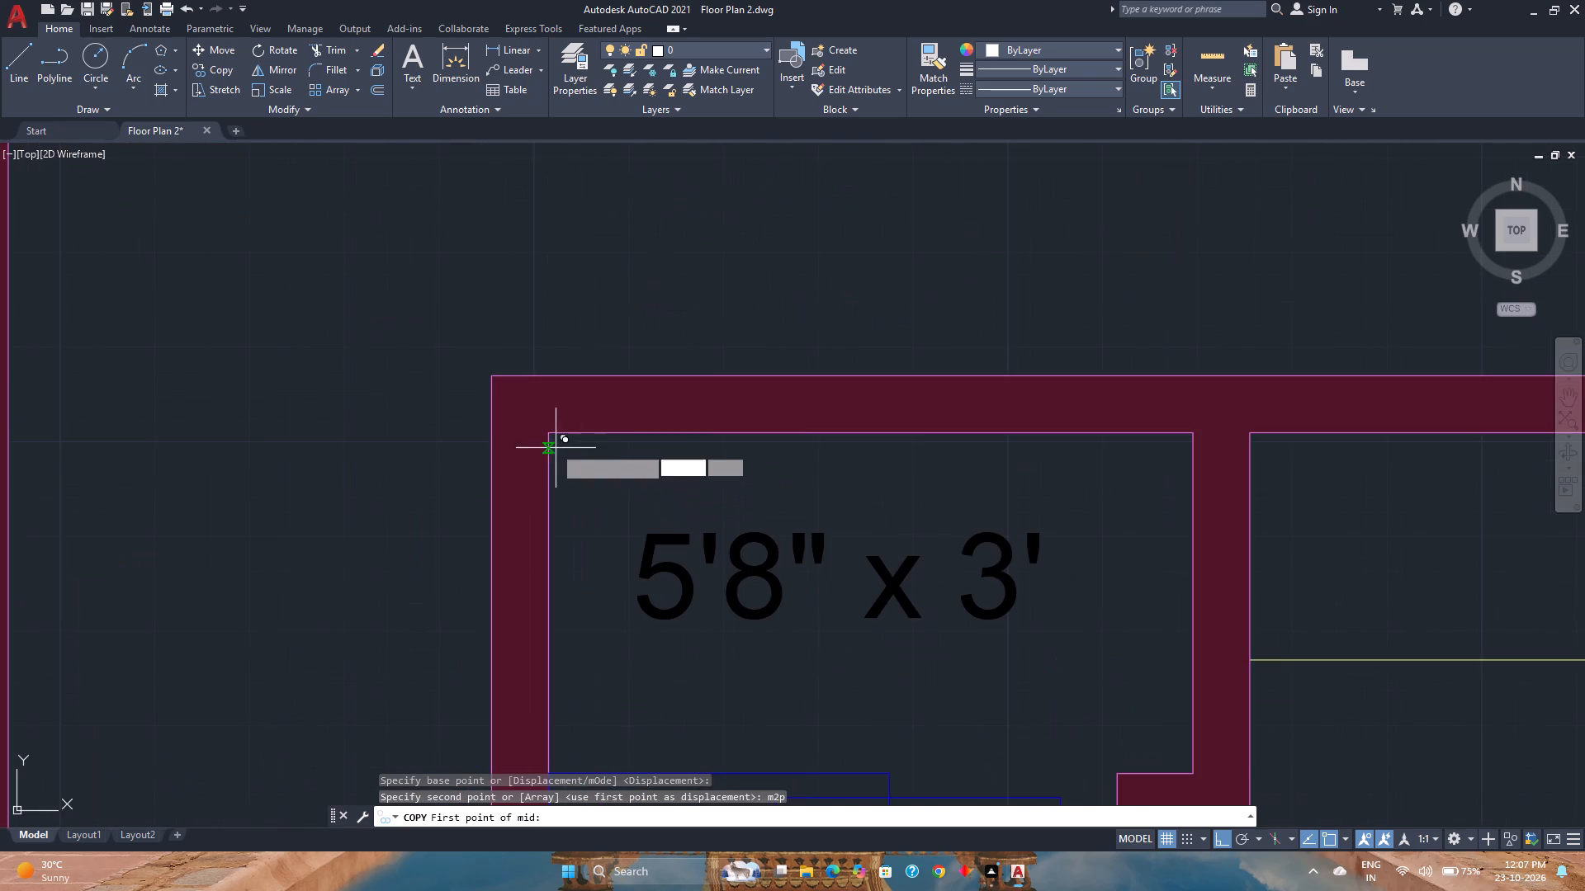
{"action": "left_click", "coordinate": [551, 431]}
{"action": "scroll", "coordinate": [550, 437], "scroll_direction": "down", "scroll_amount": 1}
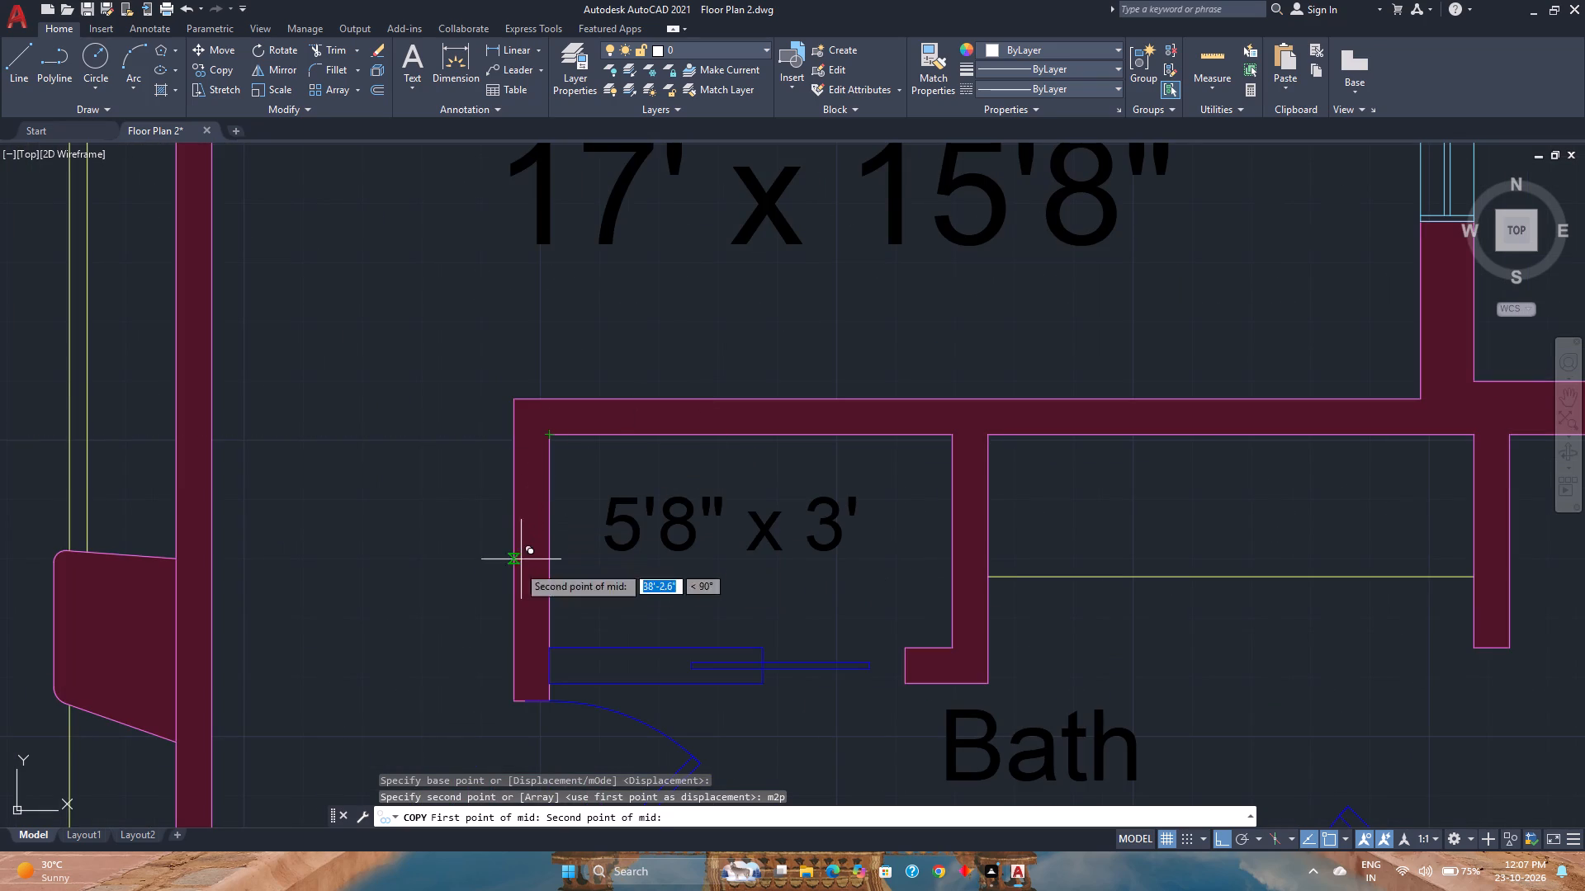
{"action": "left_click", "coordinate": [551, 648]}
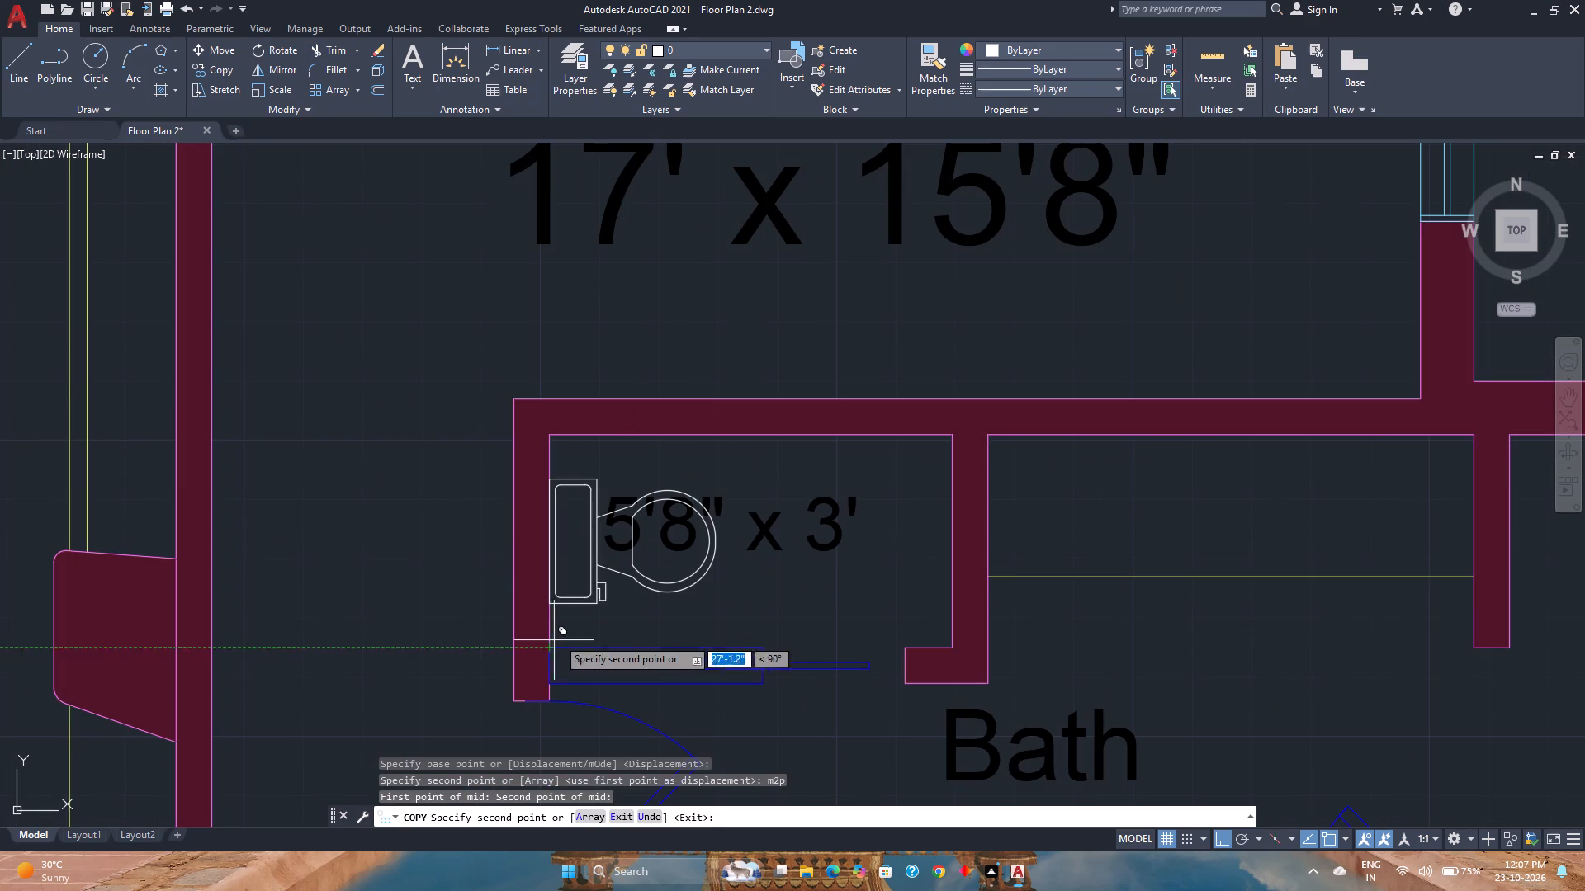
{"action": "key", "text": "Escape"}
Move the 5'8" x 3' label east so its text starts just beyond the toilet bowl.
{"action": "scroll", "coordinate": [635, 613], "scroll_direction": "down", "scroll_amount": 1}
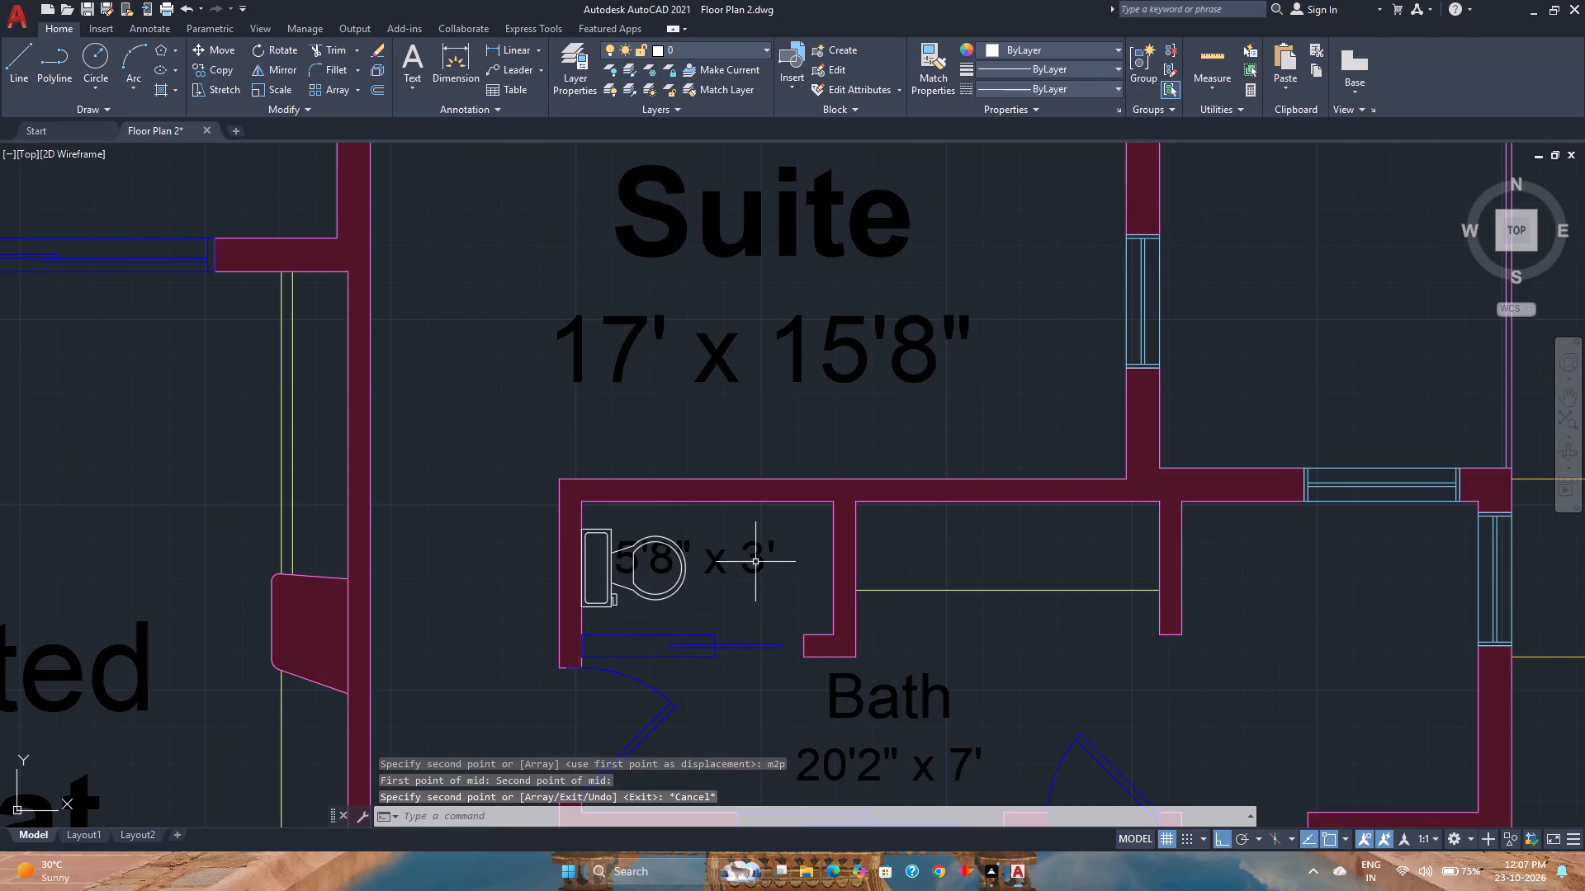
{"action": "left_click", "coordinate": [724, 555]}
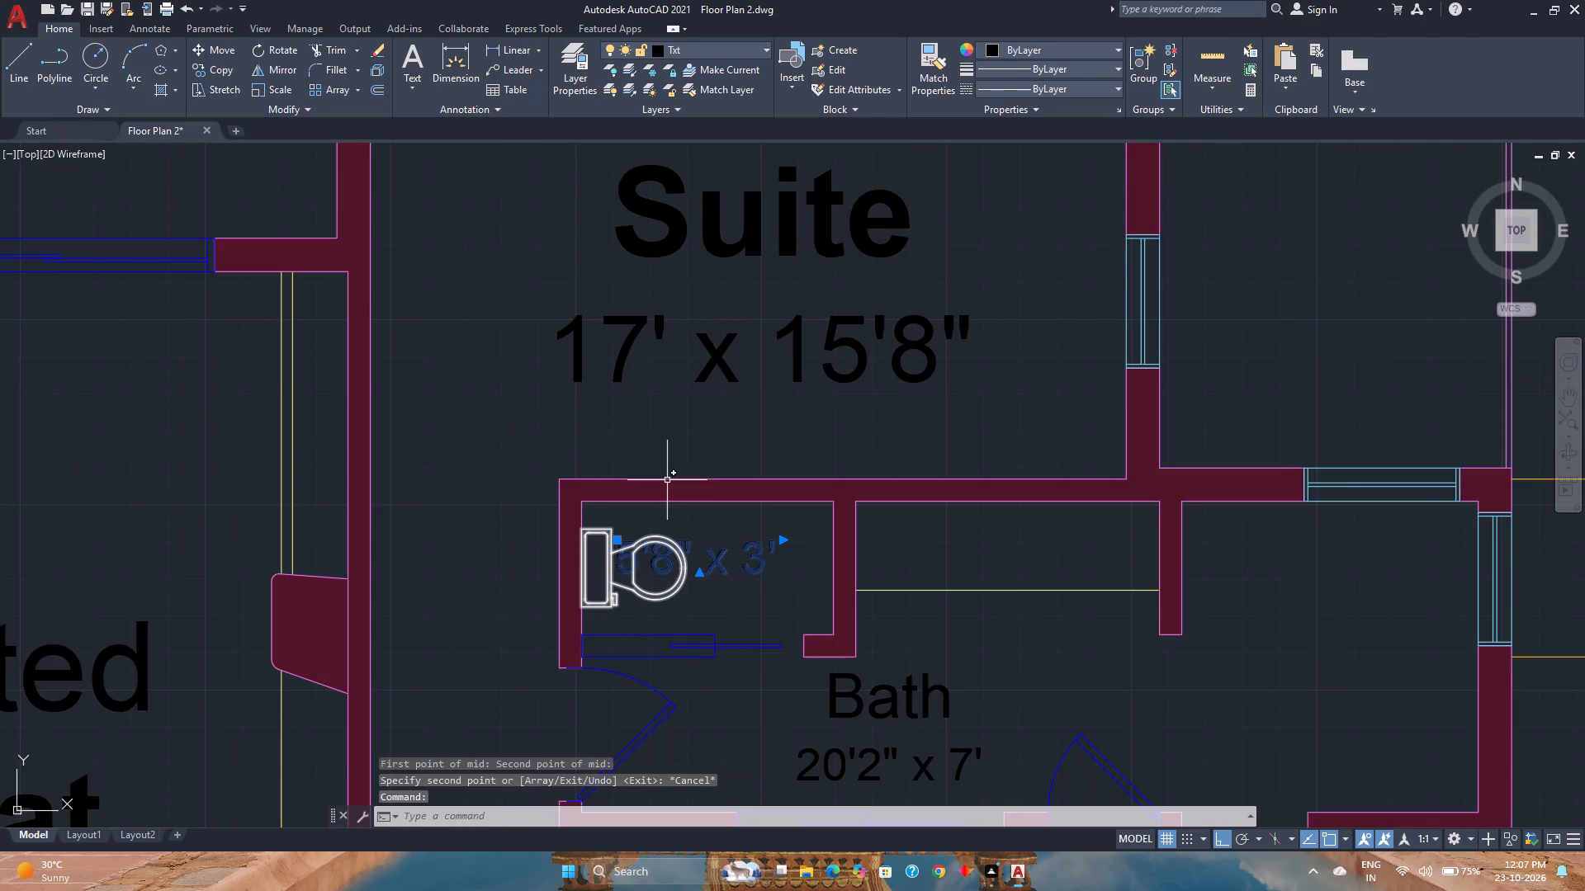
{"action": "left_click", "coordinate": [617, 540]}
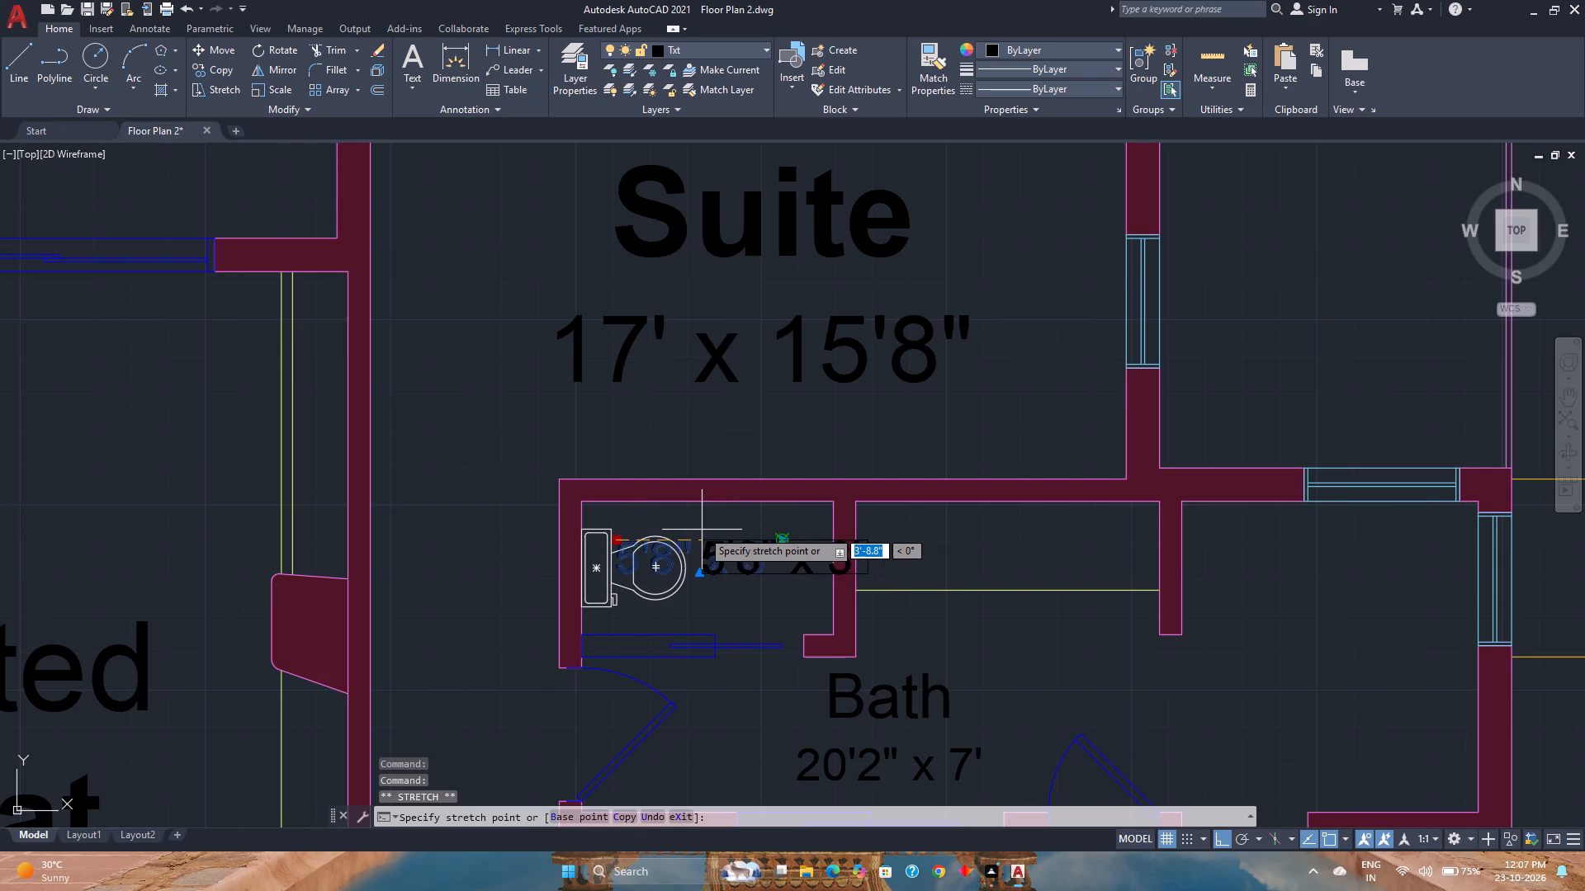
{"action": "left_click", "coordinate": [702, 530]}
{"action": "scroll", "coordinate": [809, 546], "scroll_direction": "up", "scroll_amount": 5}
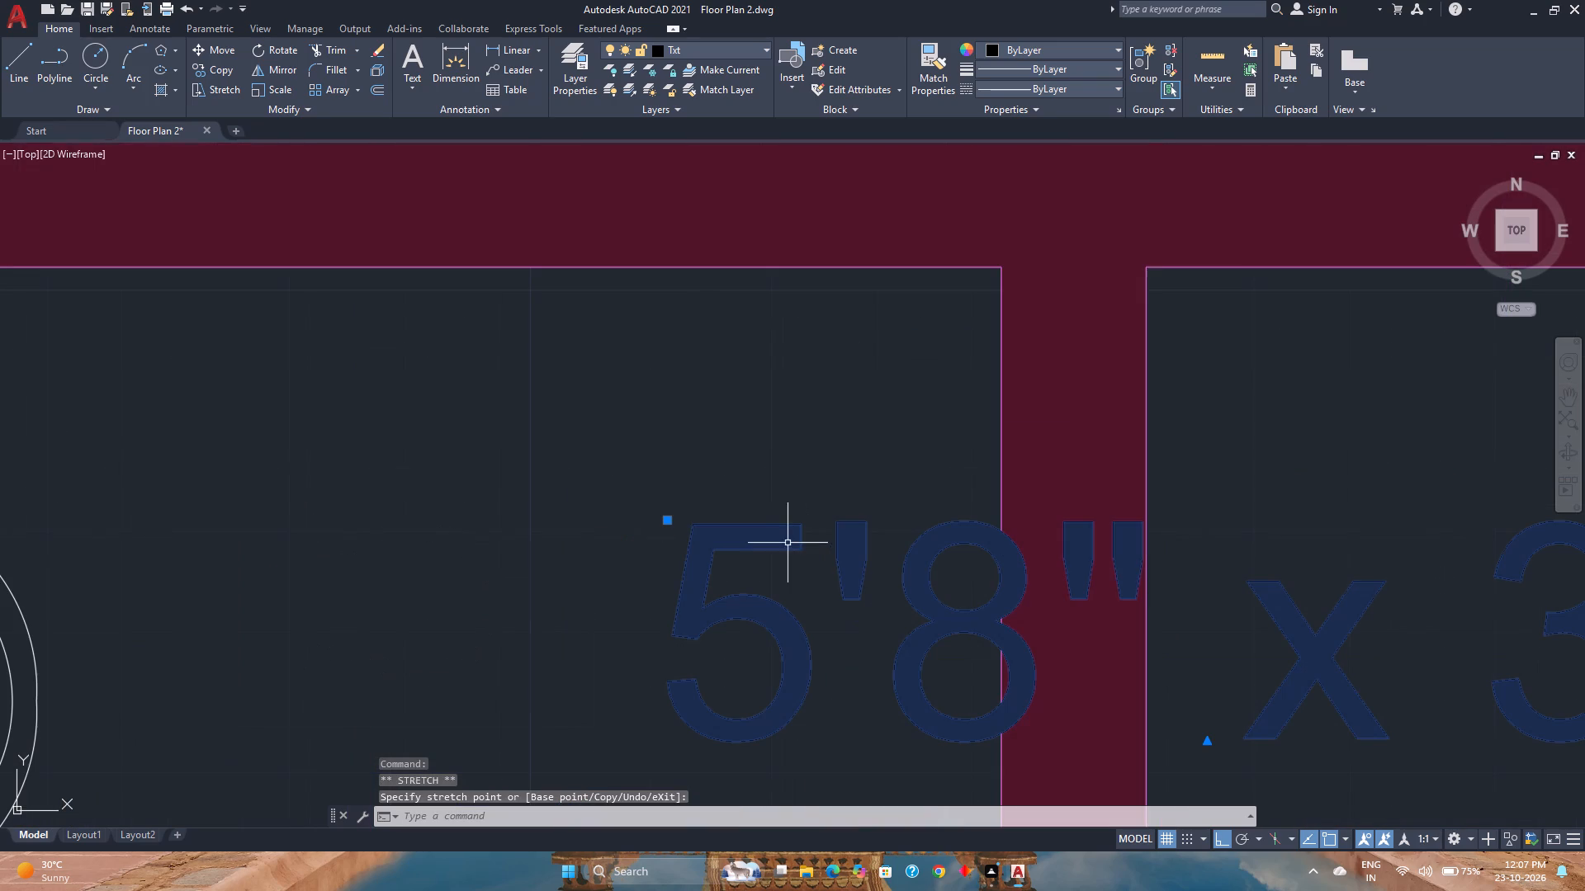
{"action": "left_click", "coordinate": [666, 518]}
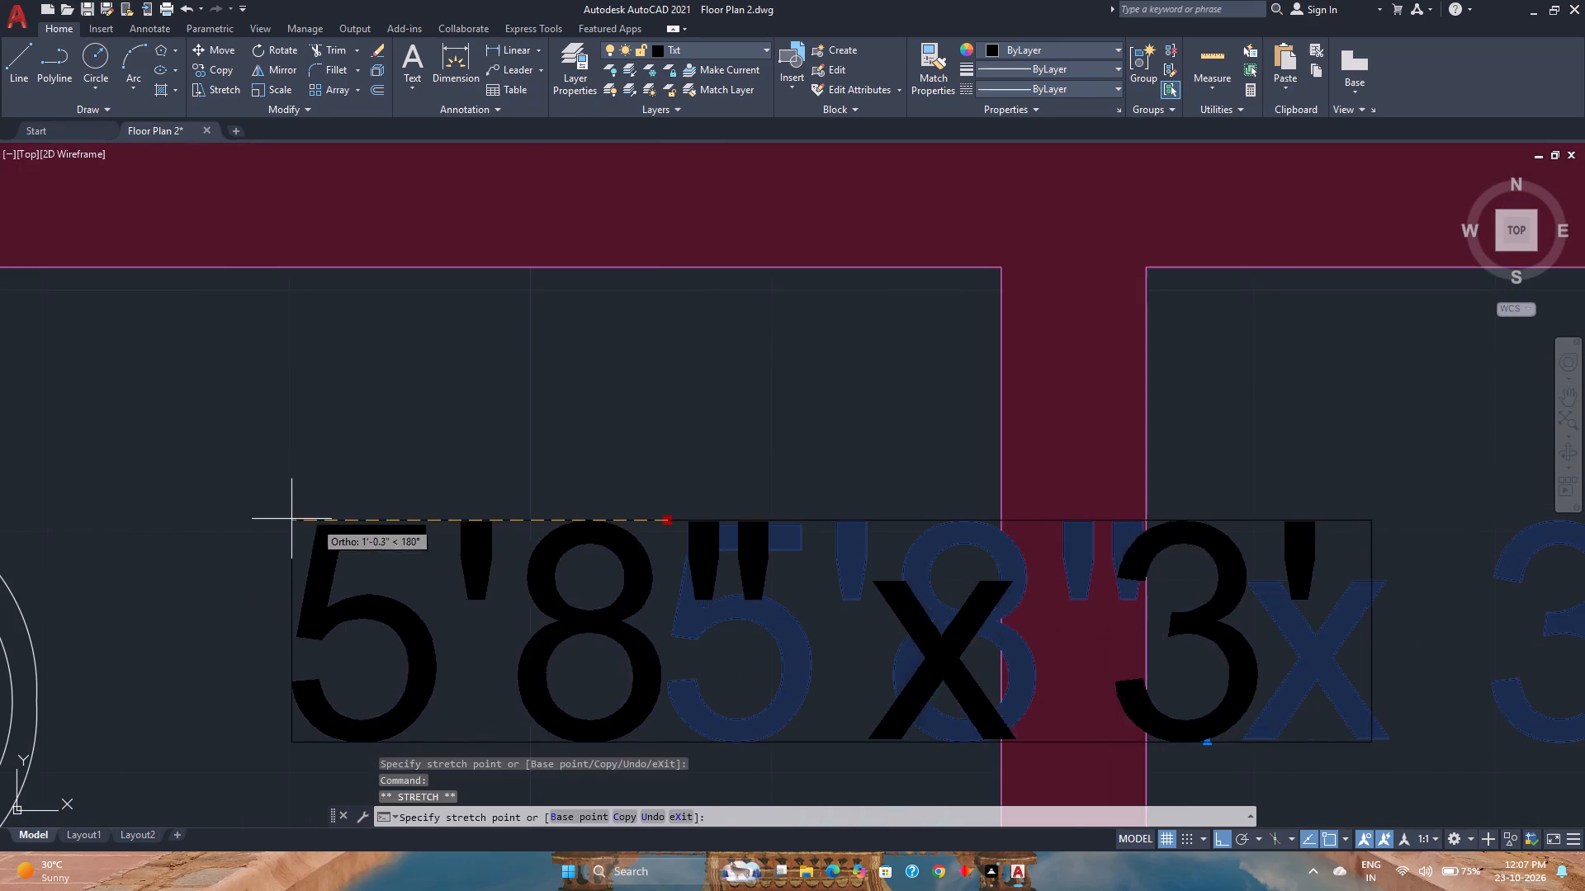
{"action": "left_click", "coordinate": [106, 518]}
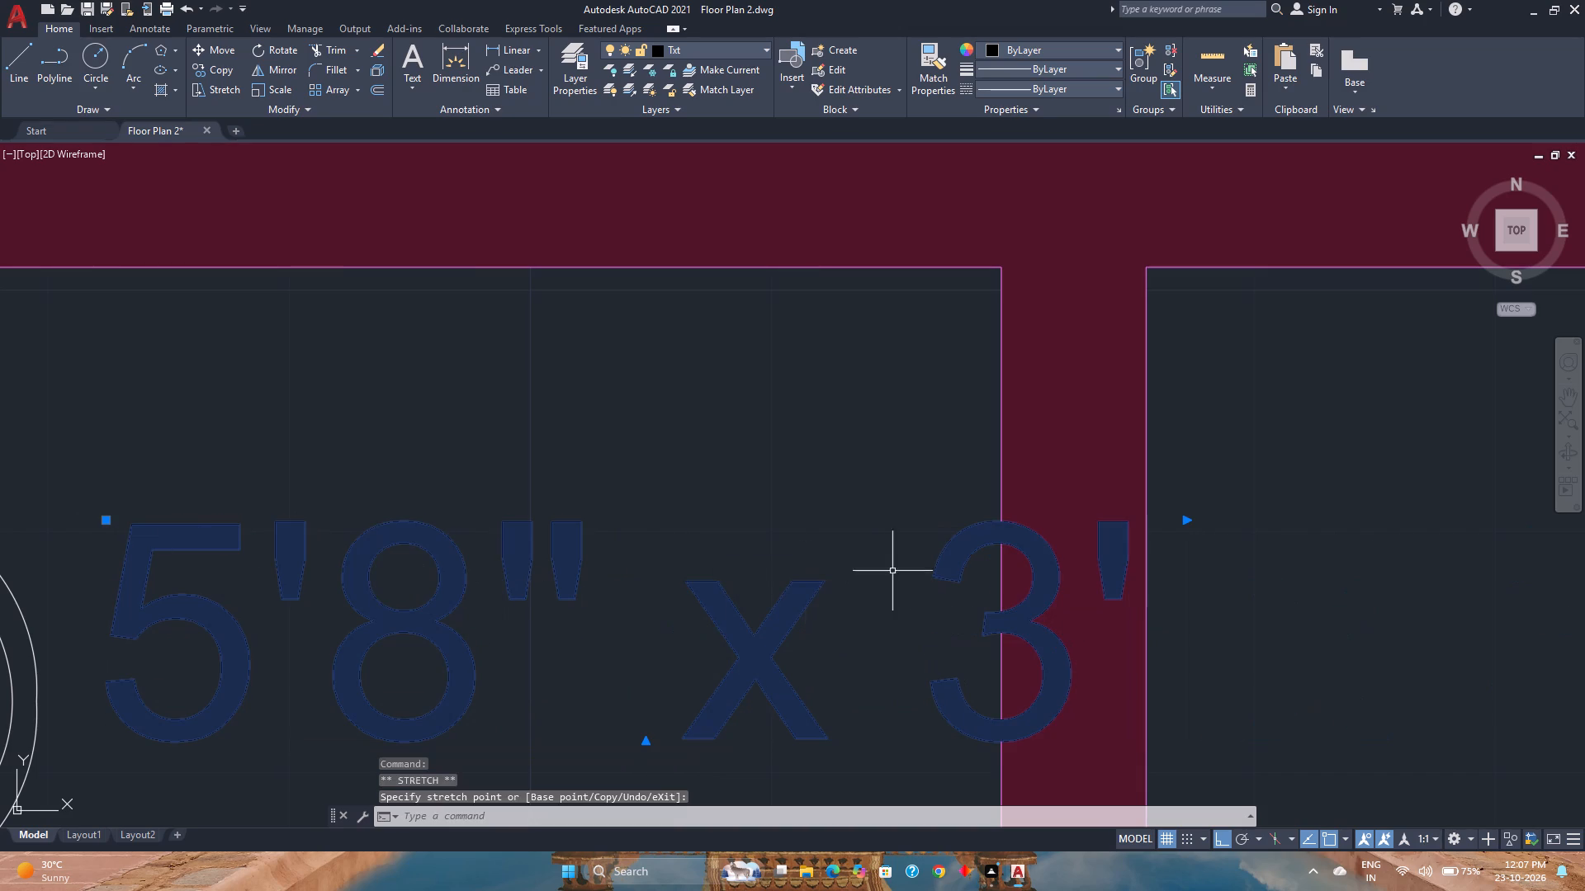
Lower the 5'8" x 3' label to just above the sliding door, and shift it west so its text fits inside the room.
{"action": "scroll", "coordinate": [1032, 540], "scroll_direction": "down", "scroll_amount": 2}
{"action": "middle_click_drag", "start_coordinate": [759, 634], "coordinate": [846, 471]}
{"action": "left_click", "coordinate": [755, 364]}
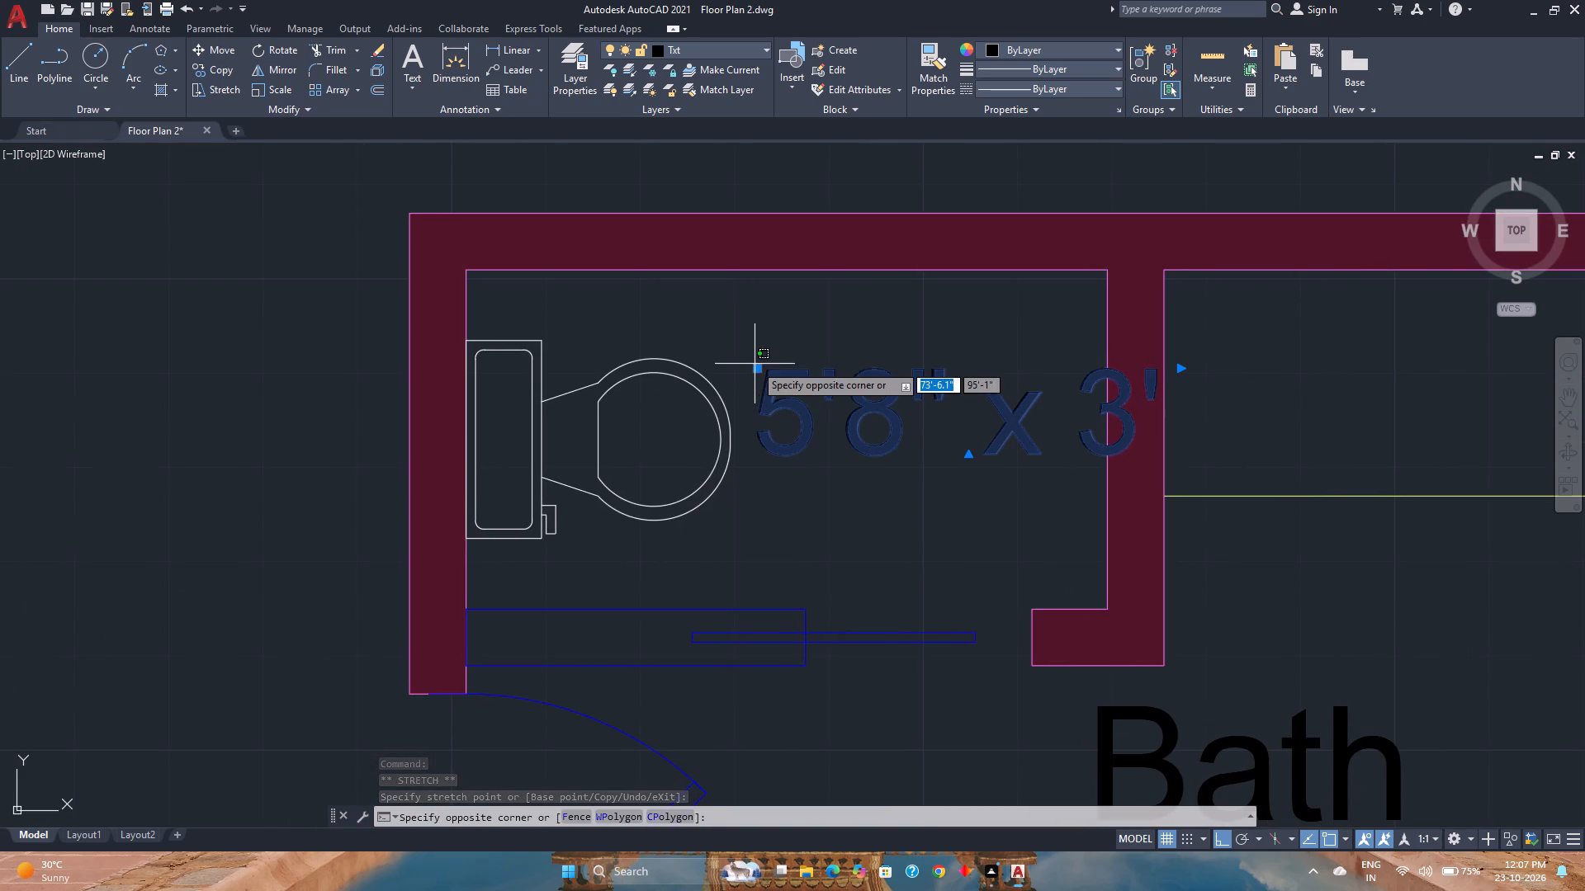
{"action": "left_click", "coordinate": [755, 365]}
{"action": "left_click", "coordinate": [755, 369]}
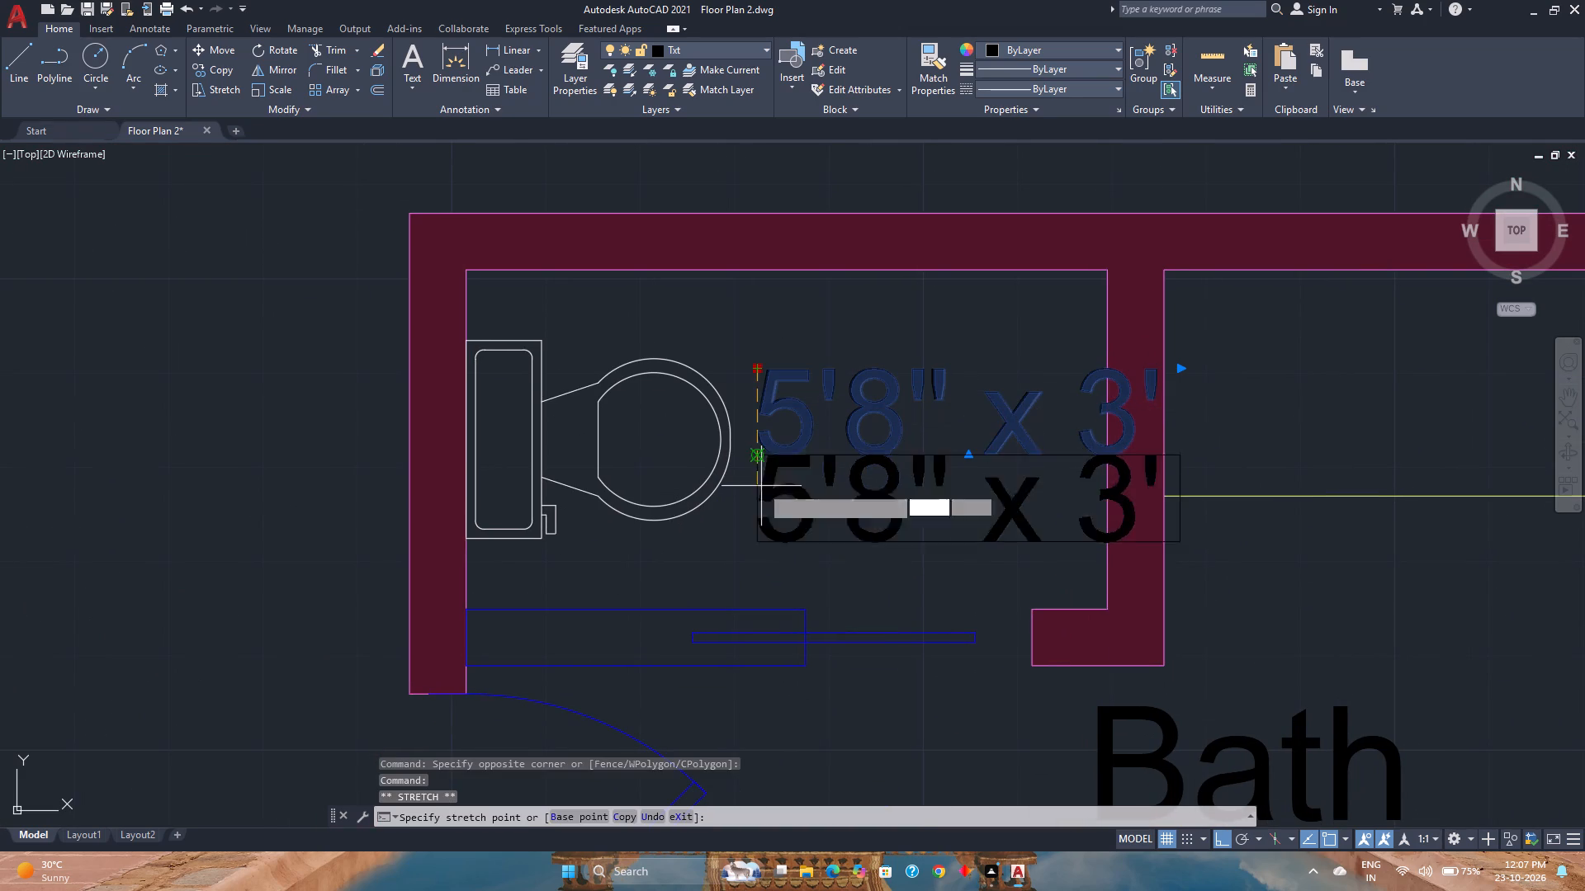
{"action": "scroll", "coordinate": [726, 546], "scroll_direction": "up", "scroll_amount": 2}
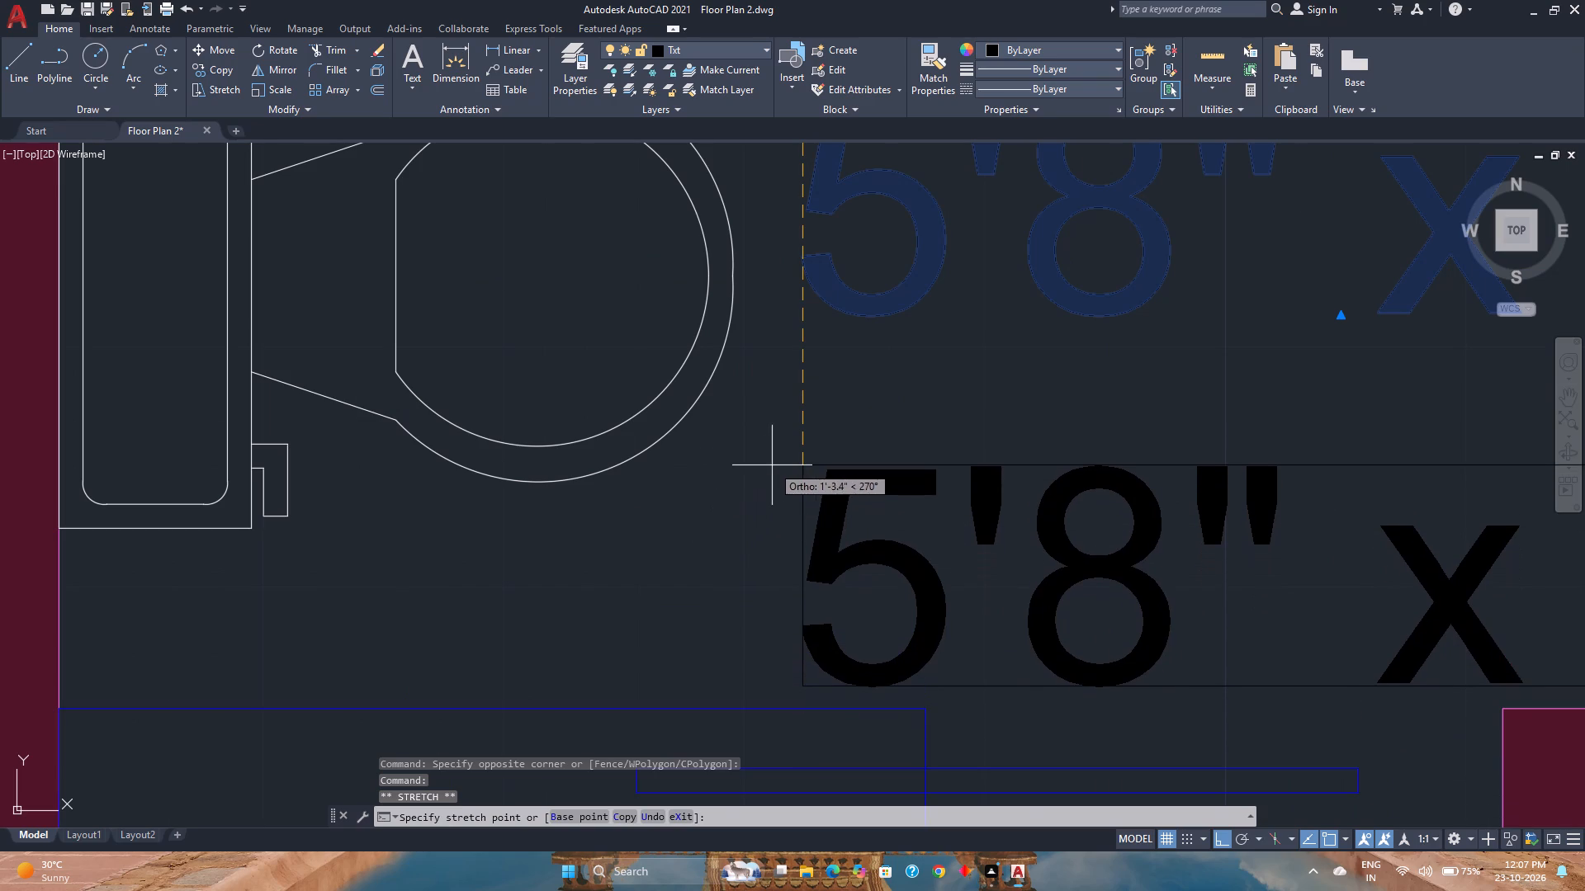
{"action": "left_click", "coordinate": [772, 465]}
{"action": "left_click", "coordinate": [803, 464]}
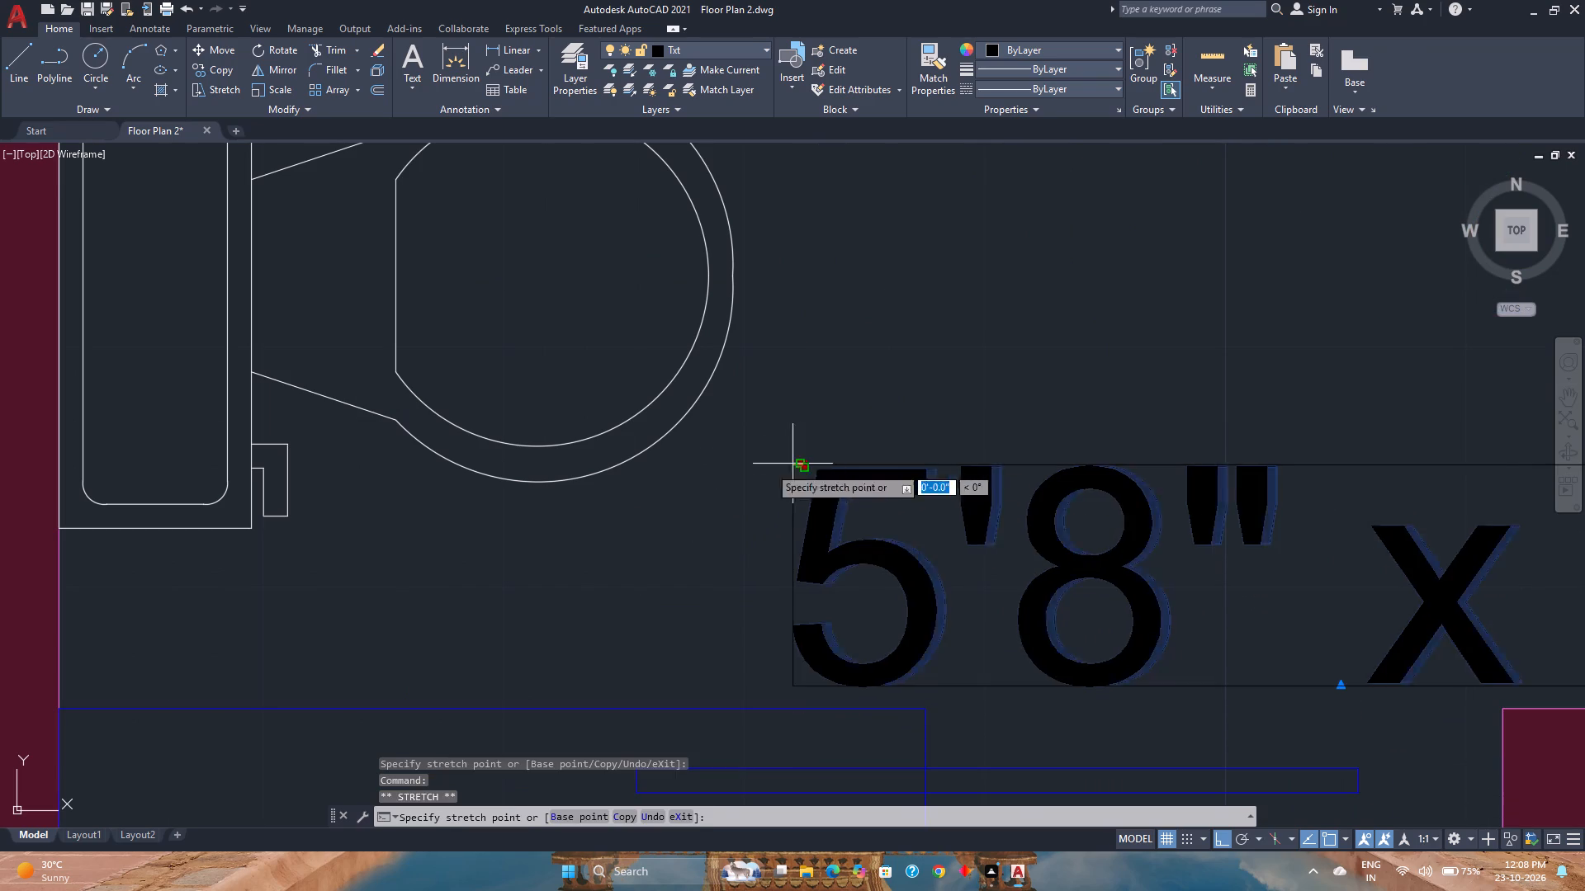
{"action": "left_click", "coordinate": [670, 472]}
{"action": "scroll", "coordinate": [670, 472], "scroll_direction": "down", "scroll_amount": 3}
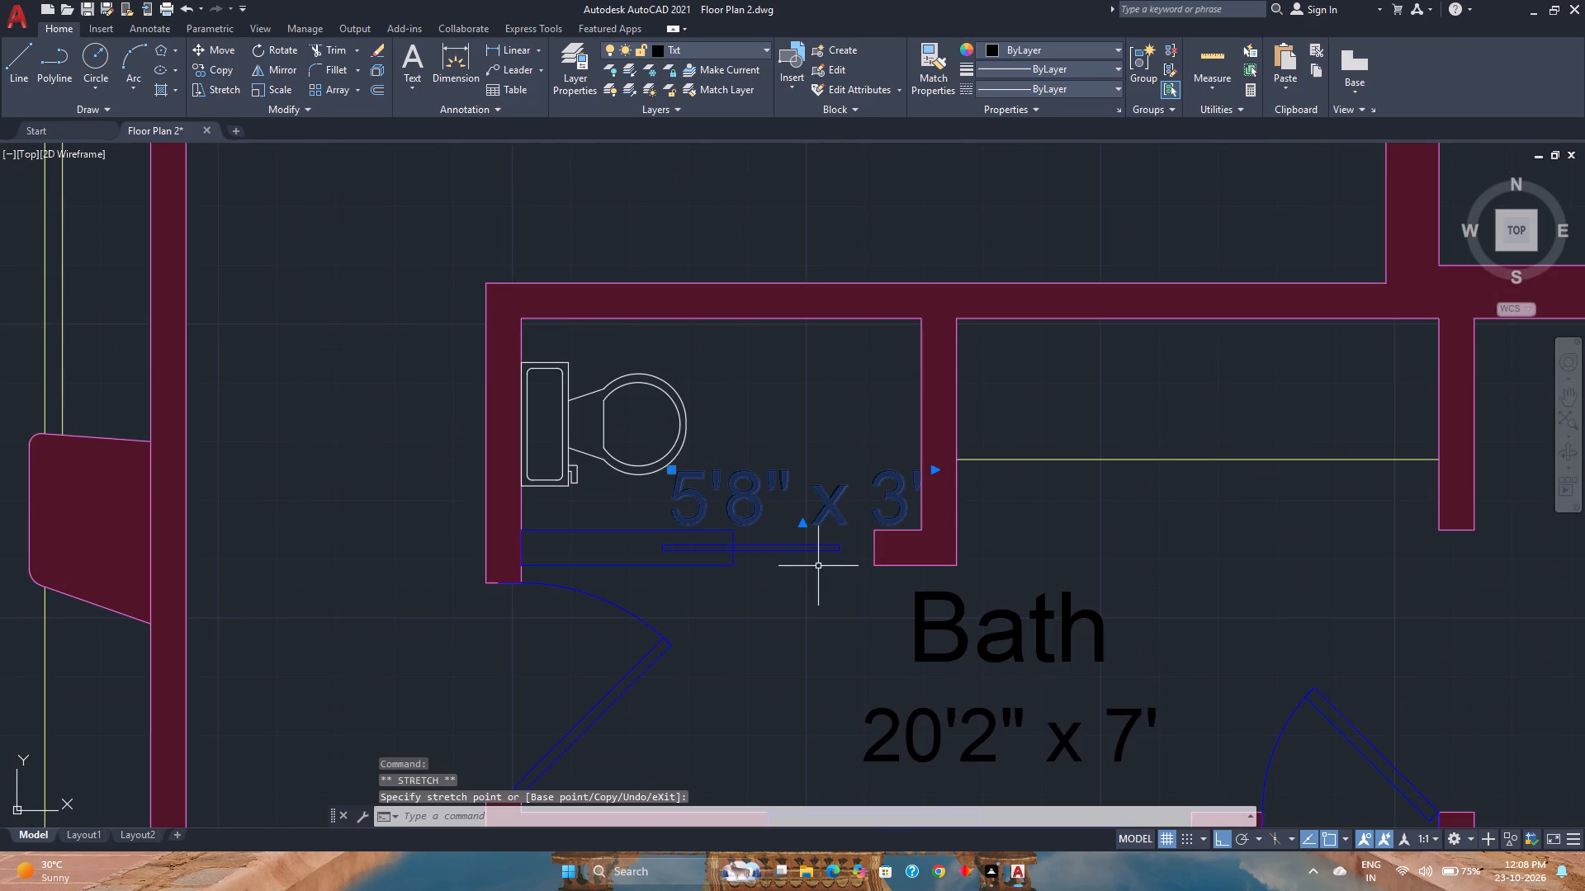
{"action": "key", "text": "Escape"}
Save the drawing.
{"action": "key", "text": "ctrl+s"}
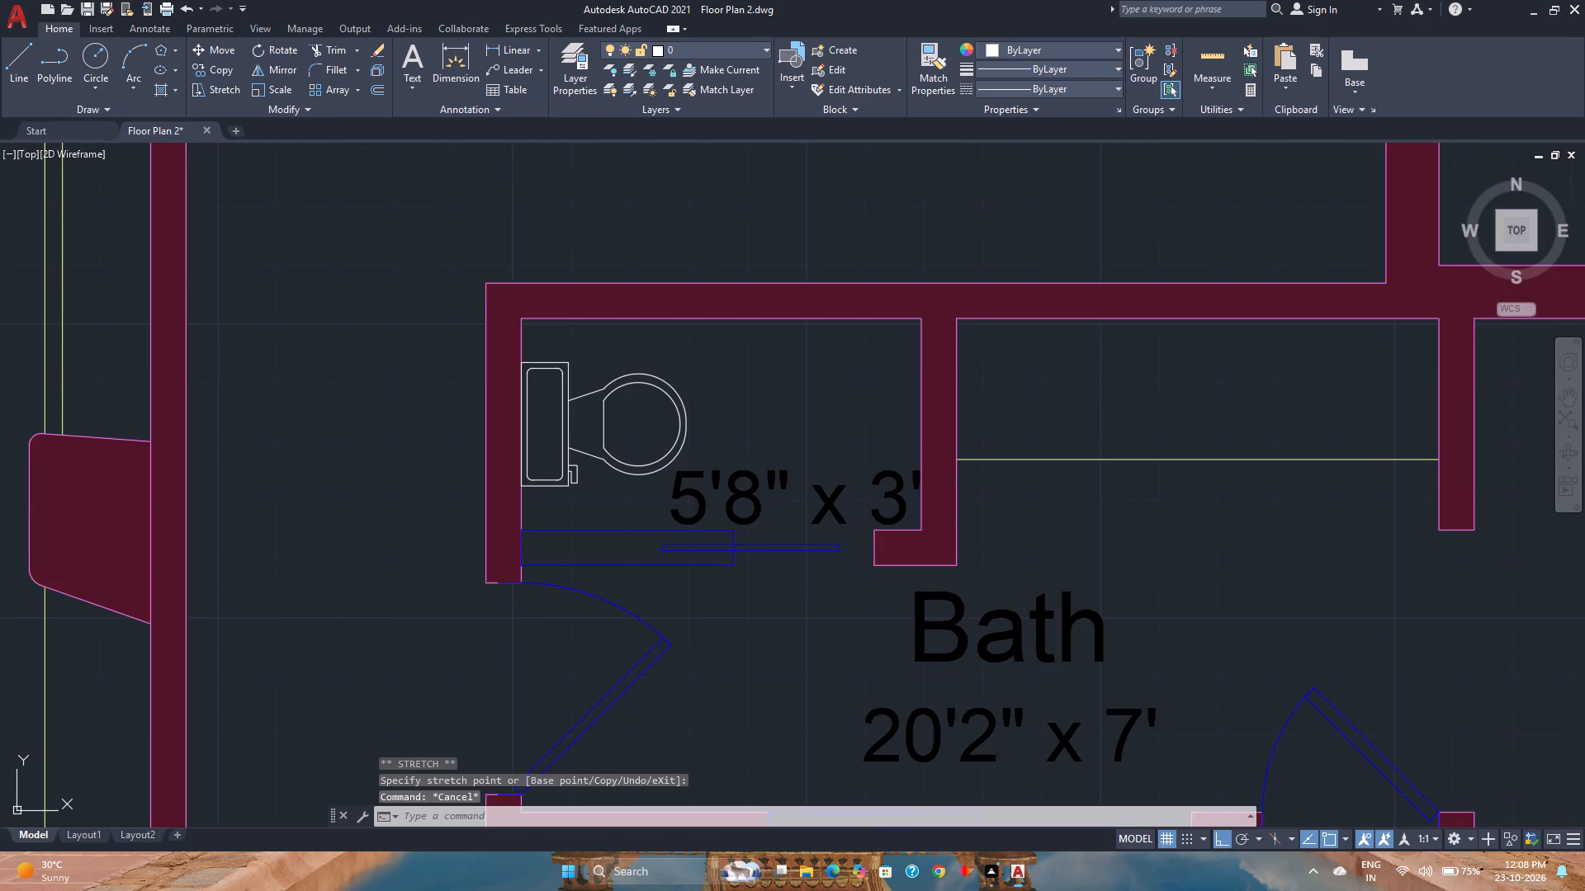
Narrow the 5'8" x 3' label's text frame so it ends at the east wall's inner face.
{"action": "scroll", "coordinate": [912, 500], "scroll_direction": "up", "scroll_amount": 2}
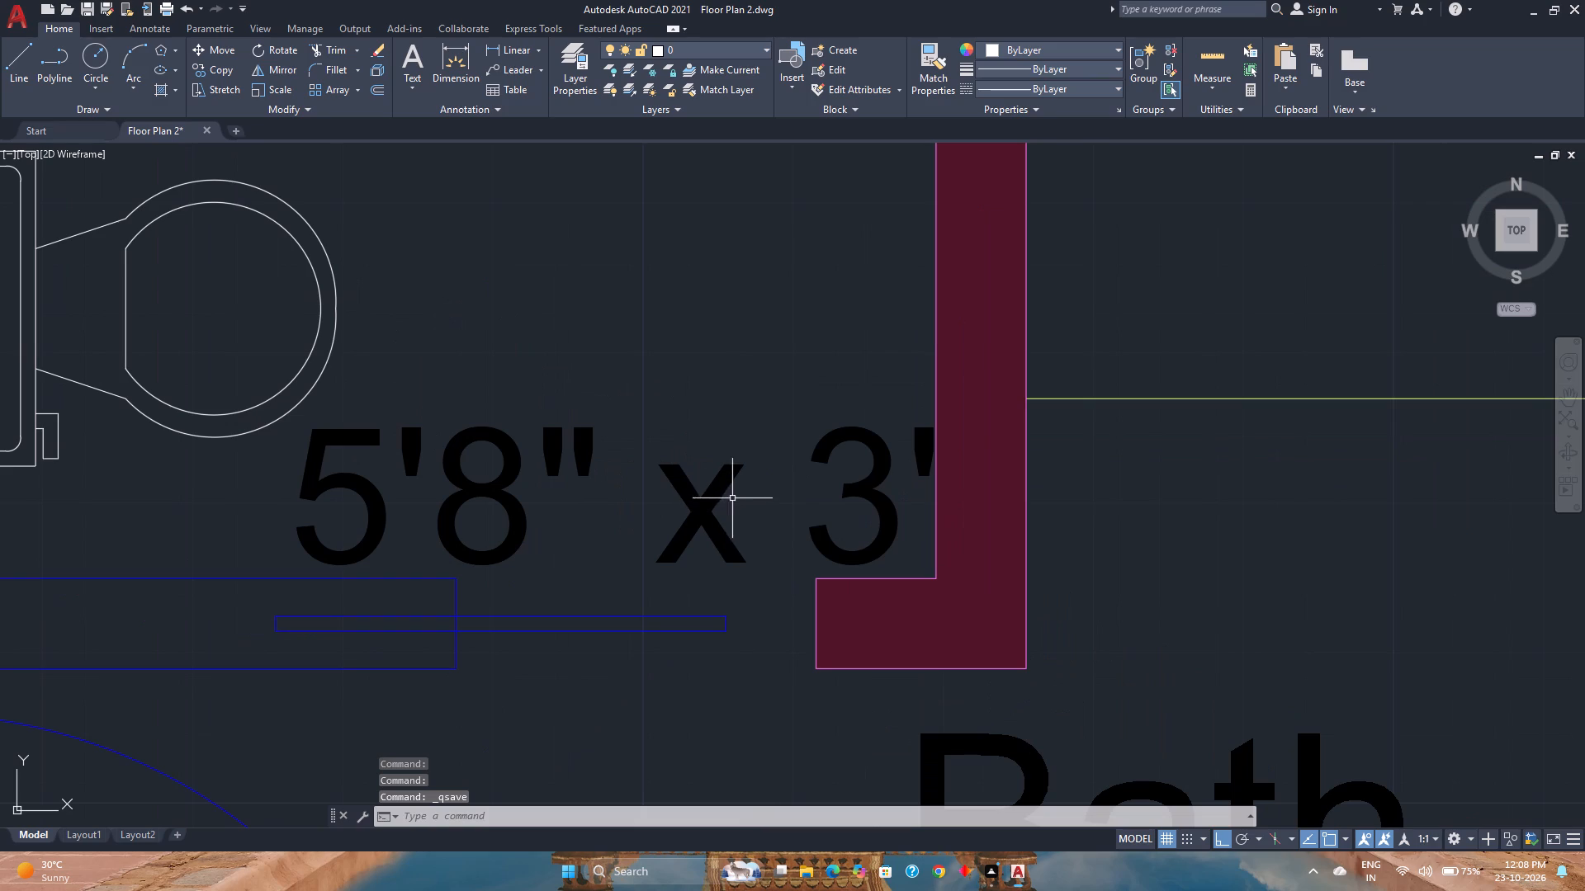
{"action": "left_click", "coordinate": [882, 506]}
{"action": "left_click", "coordinate": [875, 506]}
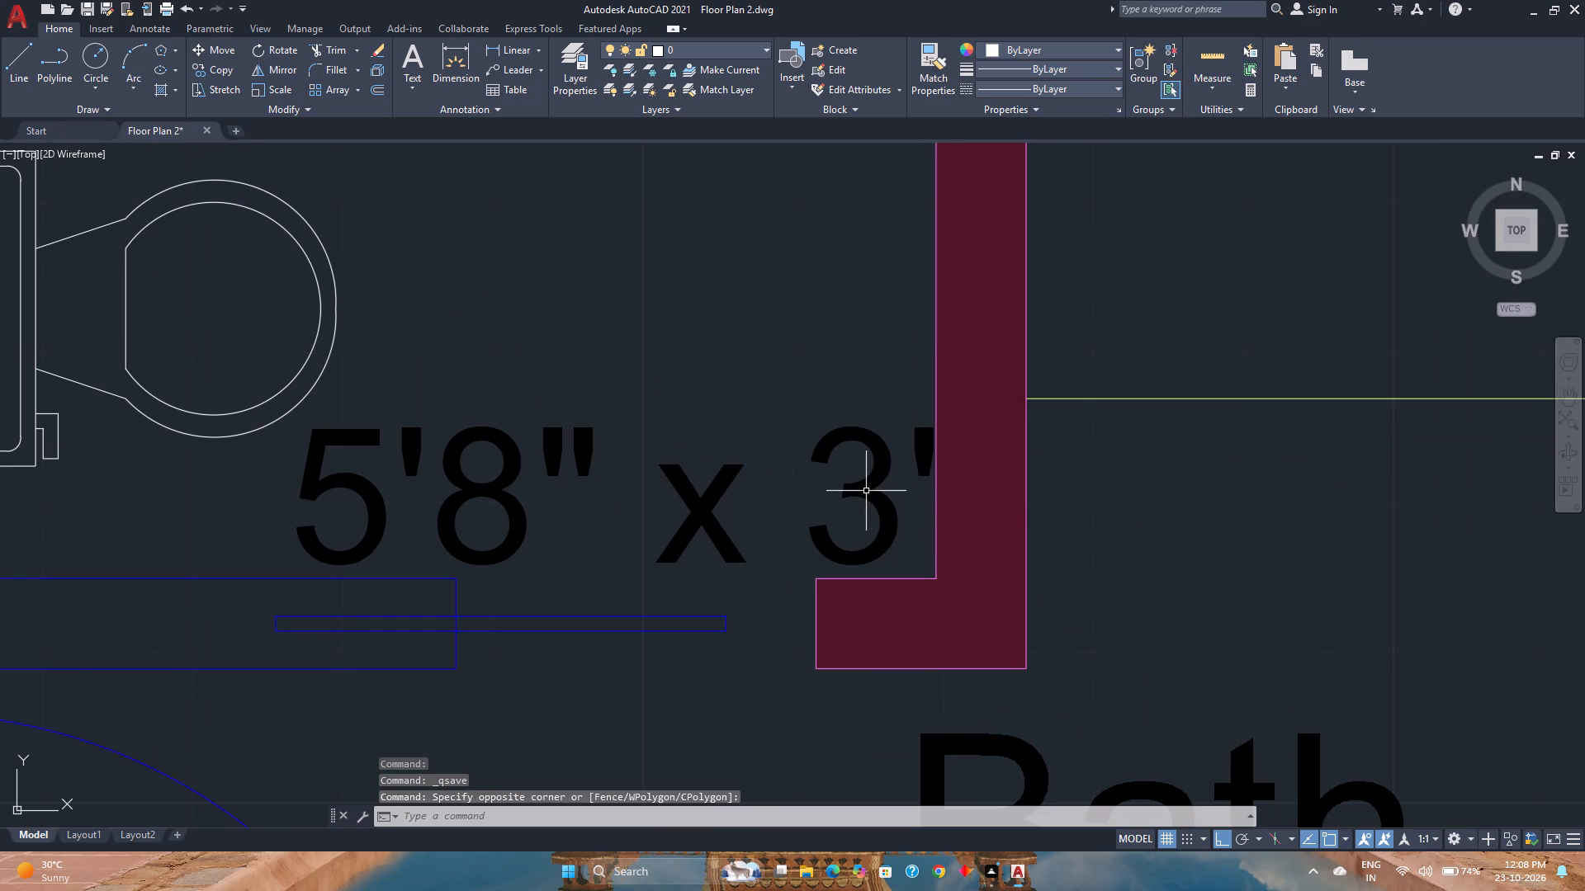
{"action": "left_click", "coordinate": [855, 488]}
{"action": "double_click", "coordinate": [844, 490]}
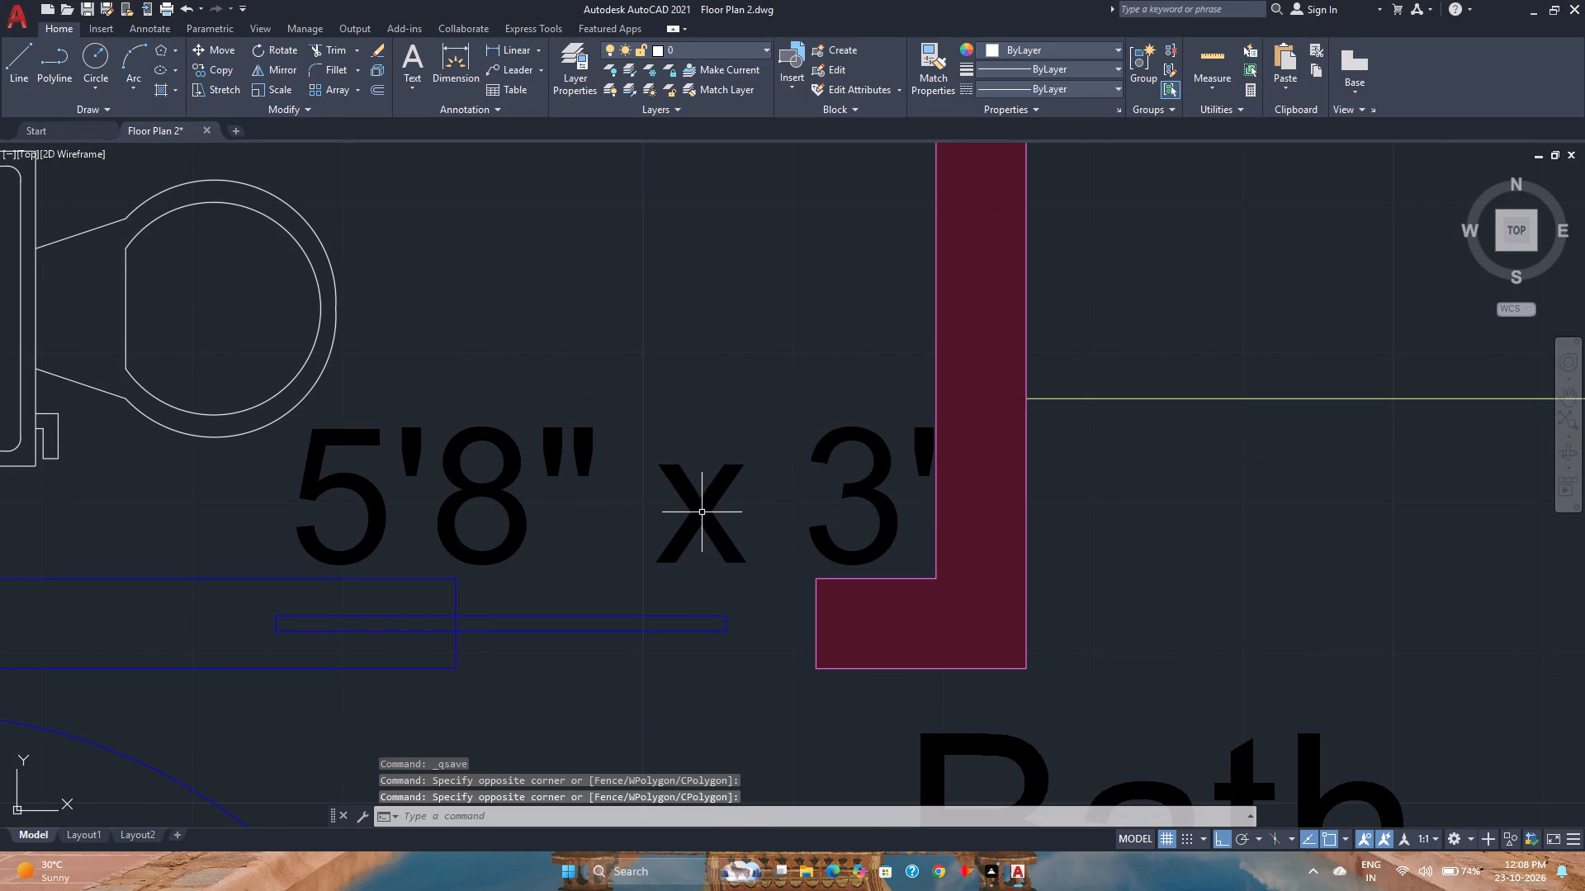
{"action": "scroll", "coordinate": [696, 512], "scroll_direction": "down", "scroll_amount": 4}
{"action": "left_click", "coordinate": [702, 511]}
{"action": "scroll", "coordinate": [736, 496], "scroll_direction": "up", "scroll_amount": 3}
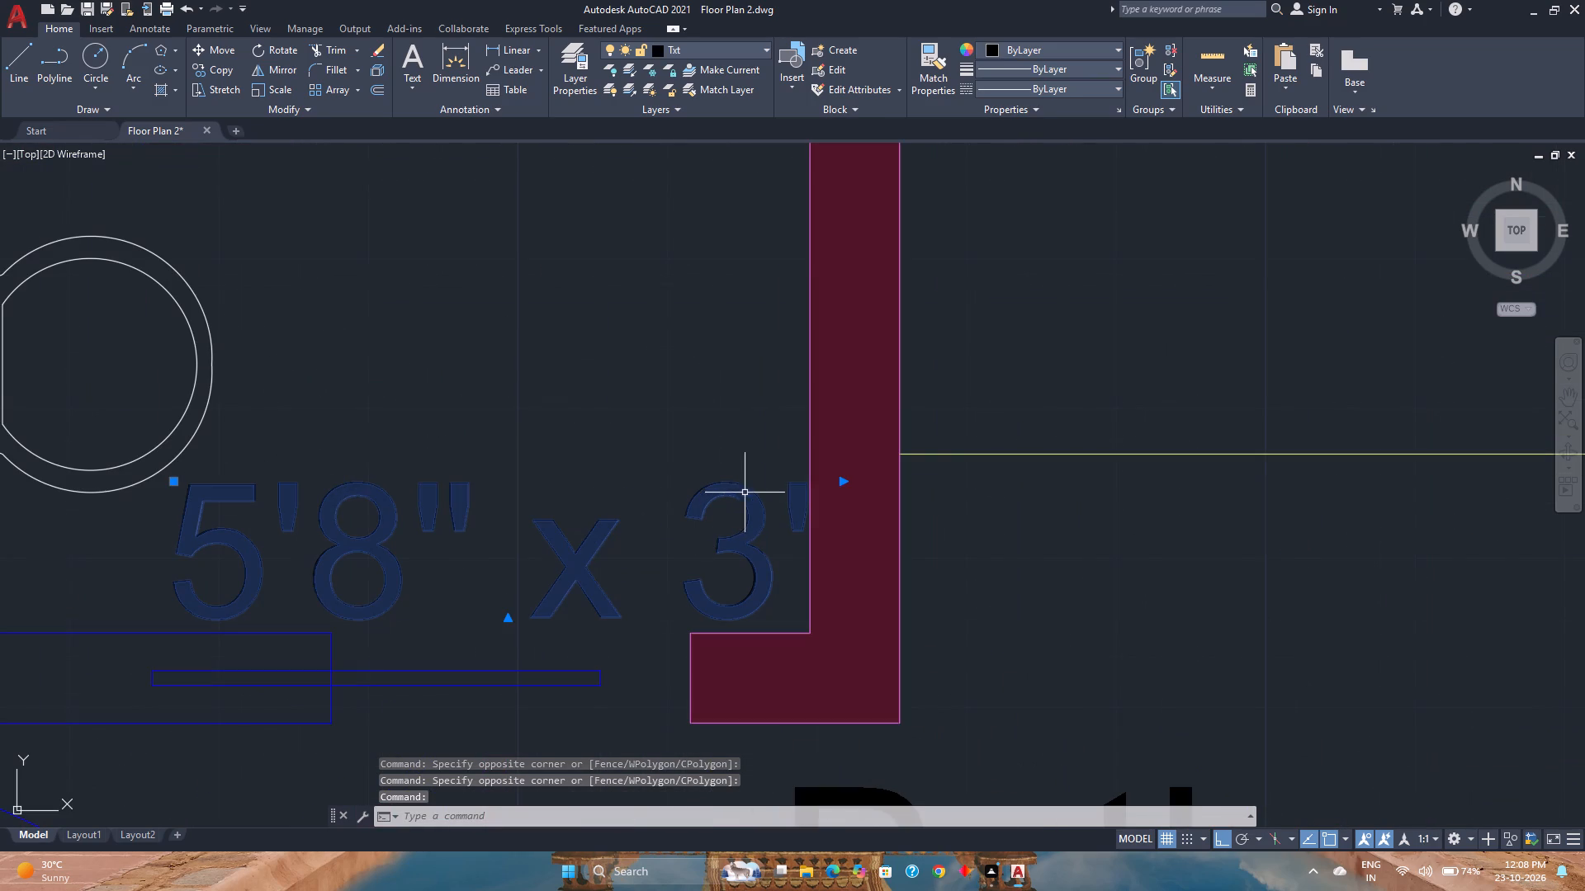
{"action": "left_click", "coordinate": [846, 480]}
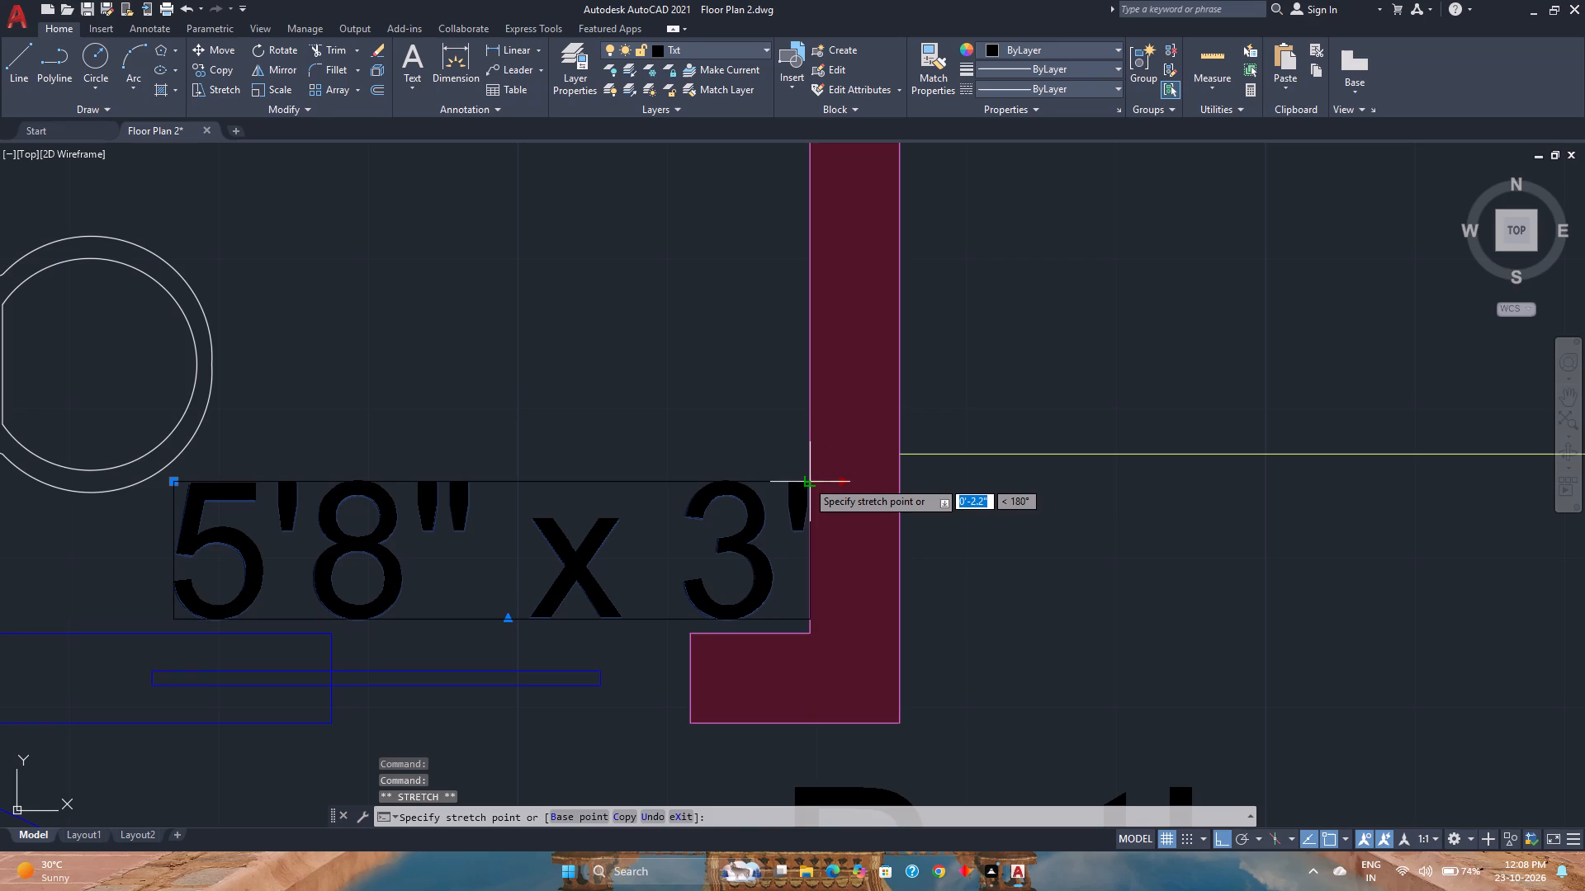
{"action": "left_click", "coordinate": [807, 480]}
Nudge the 5'8" x 3' label slightly west, leaving a small gap between its text and the east wall.
{"action": "middle_click_drag", "start_coordinate": [640, 527], "coordinate": [1112, 556]}
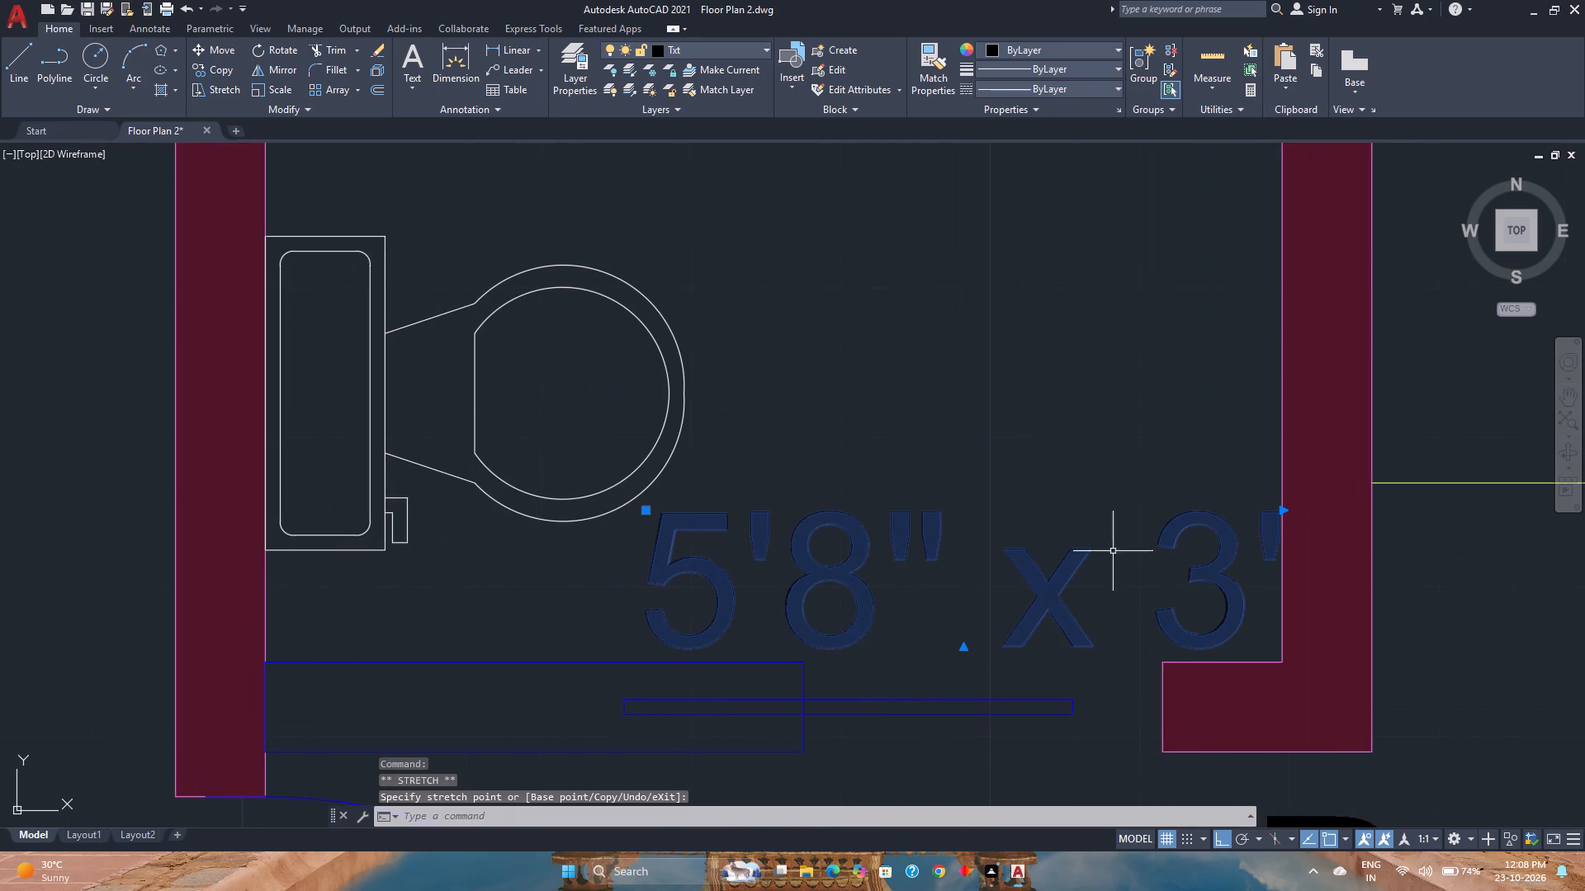
{"action": "scroll", "coordinate": [598, 507], "scroll_direction": "up", "scroll_amount": 2}
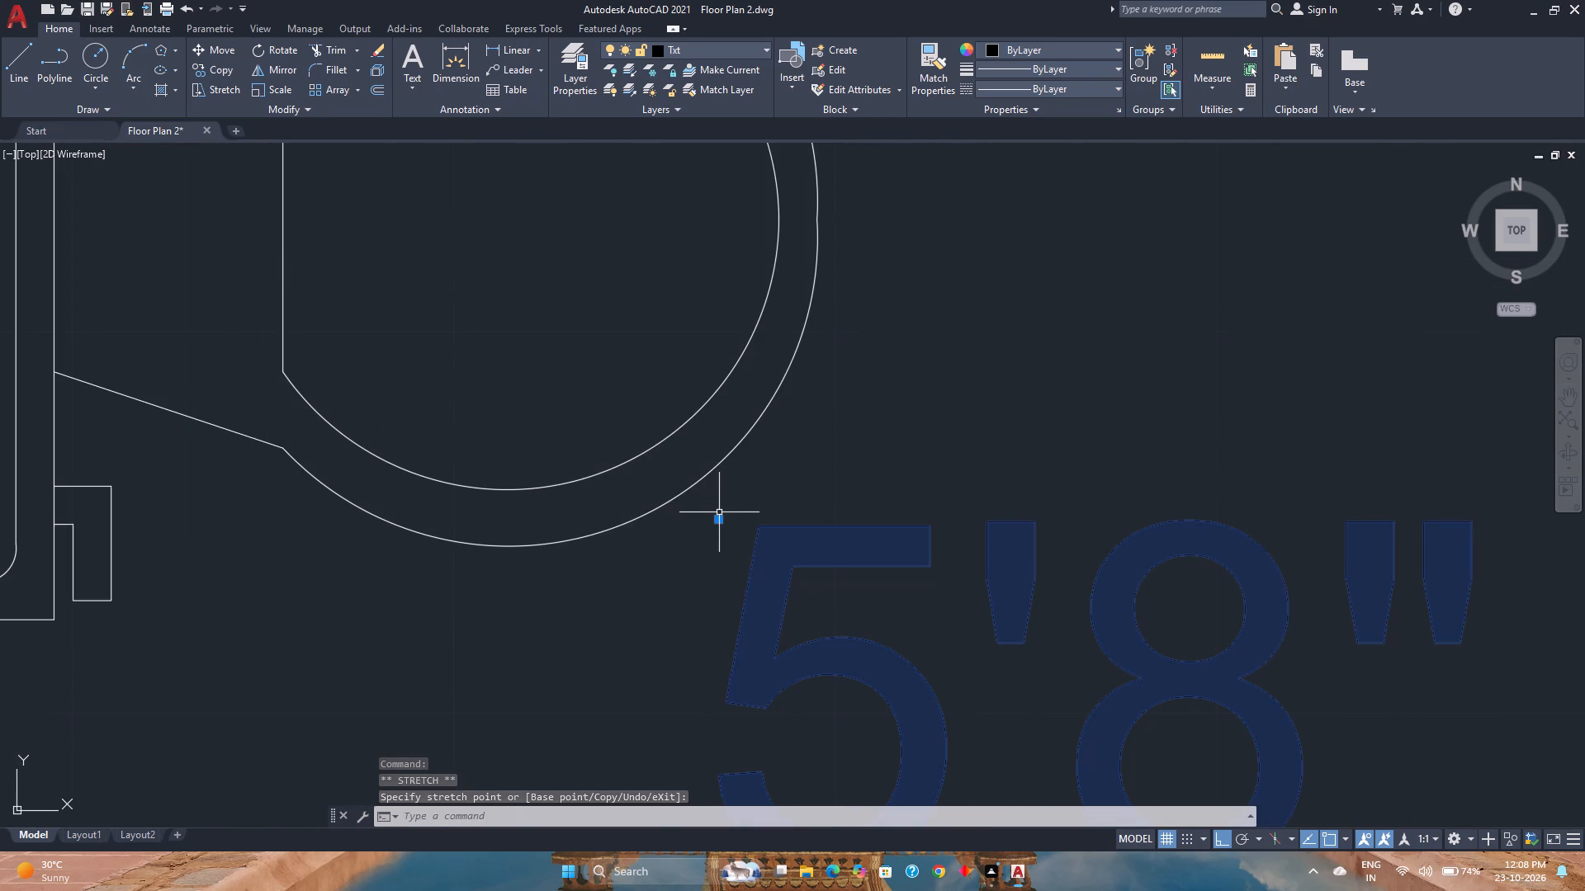
{"action": "left_click", "coordinate": [719, 517]}
{"action": "left_click", "coordinate": [669, 519]}
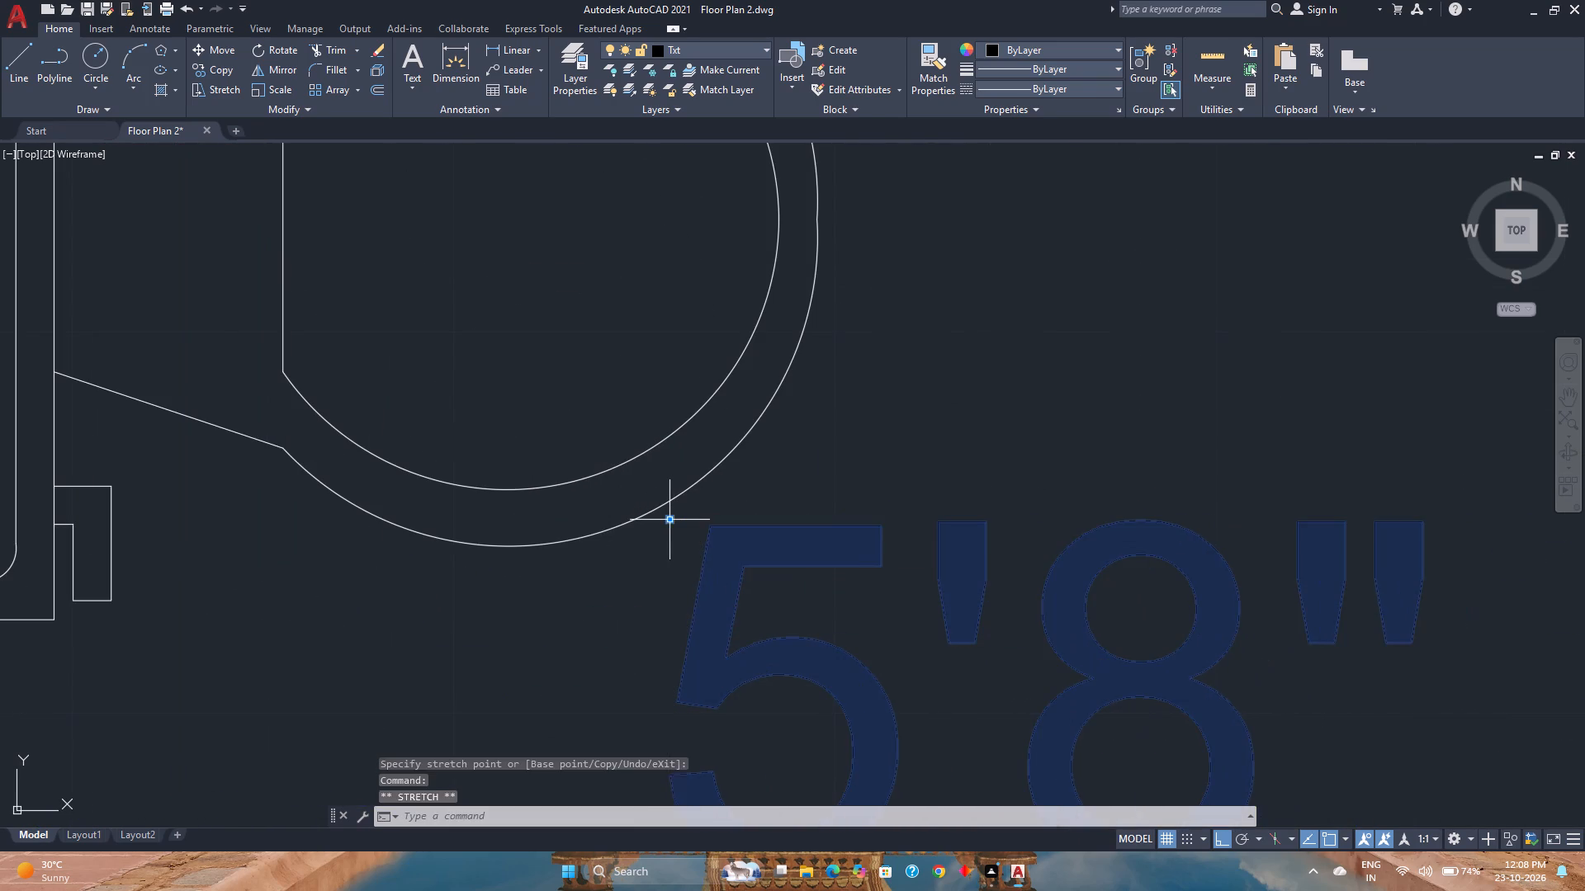
{"action": "scroll", "coordinate": [669, 519], "scroll_direction": "down", "scroll_amount": 3}
{"action": "key", "text": "Escape"}
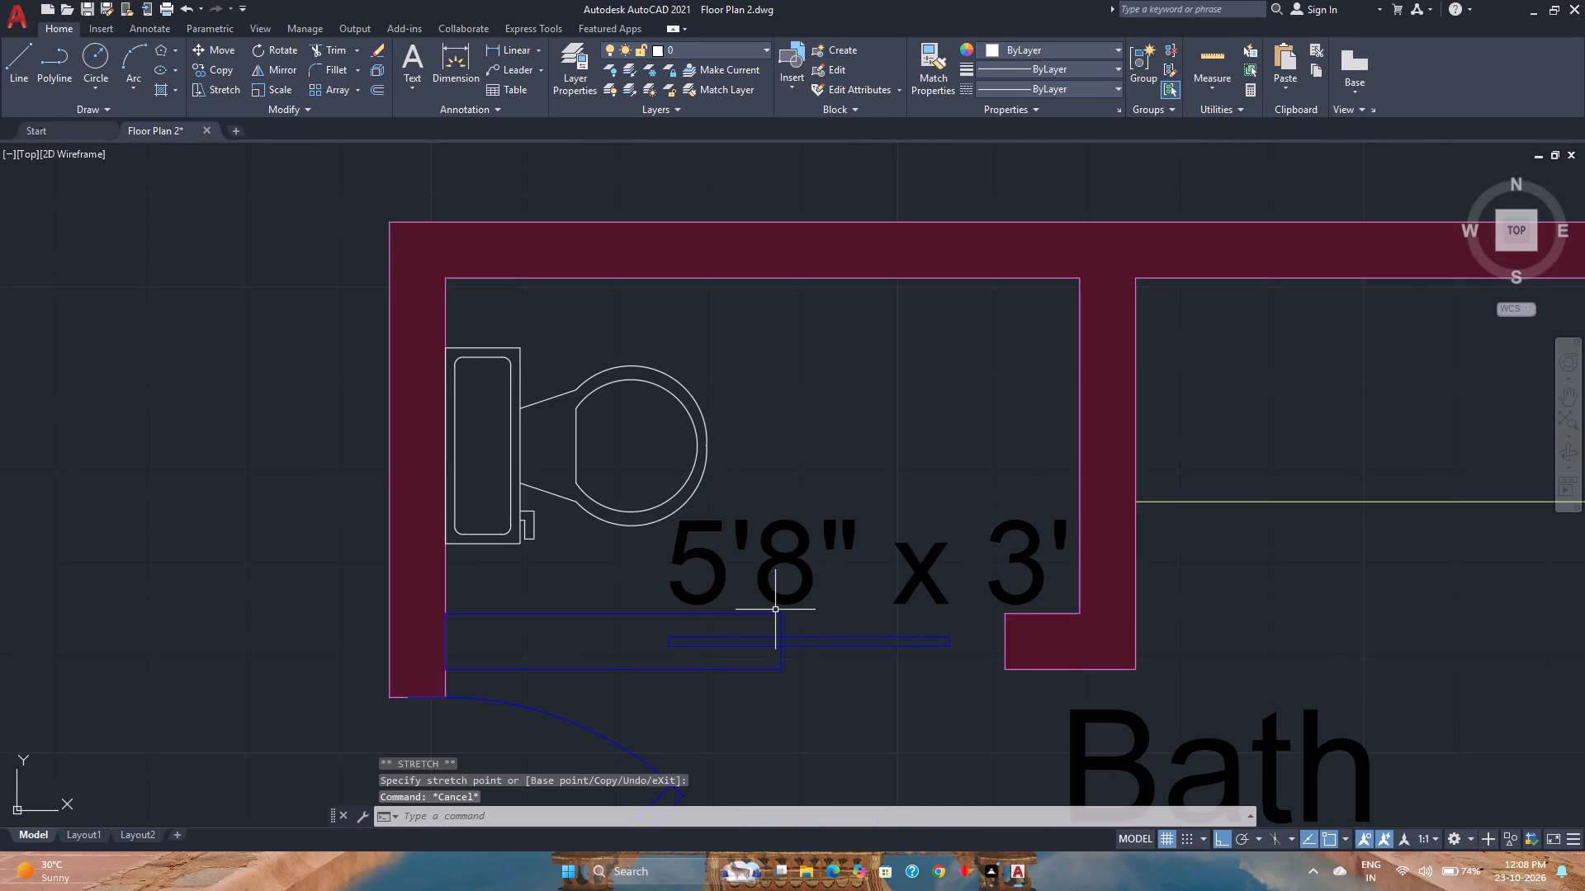
Save the drawing.
{"action": "key", "text": "ctrl+s"}
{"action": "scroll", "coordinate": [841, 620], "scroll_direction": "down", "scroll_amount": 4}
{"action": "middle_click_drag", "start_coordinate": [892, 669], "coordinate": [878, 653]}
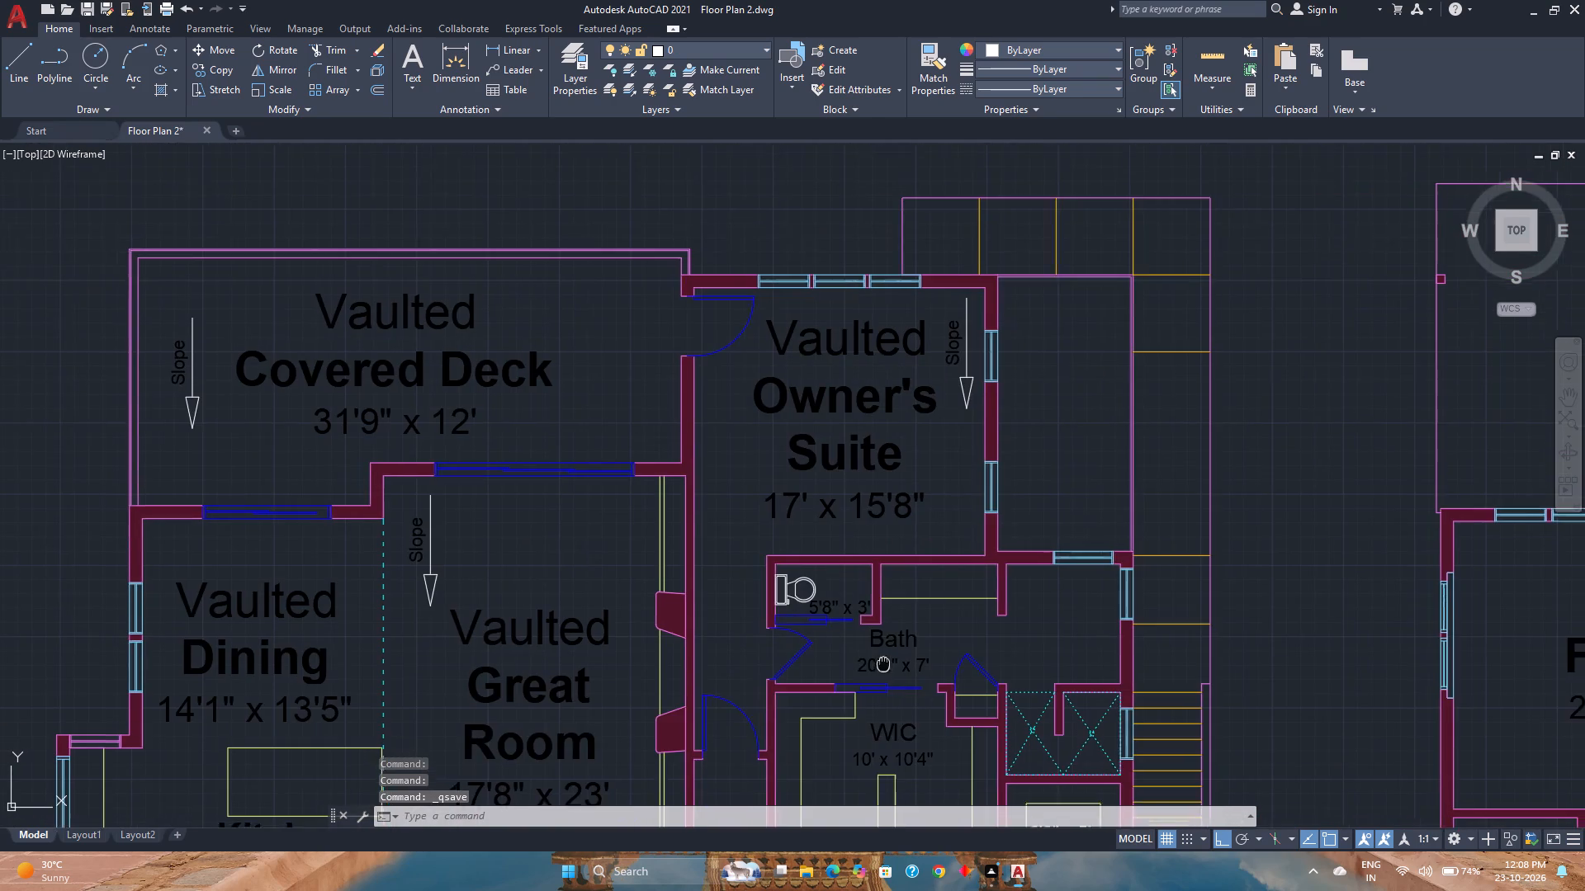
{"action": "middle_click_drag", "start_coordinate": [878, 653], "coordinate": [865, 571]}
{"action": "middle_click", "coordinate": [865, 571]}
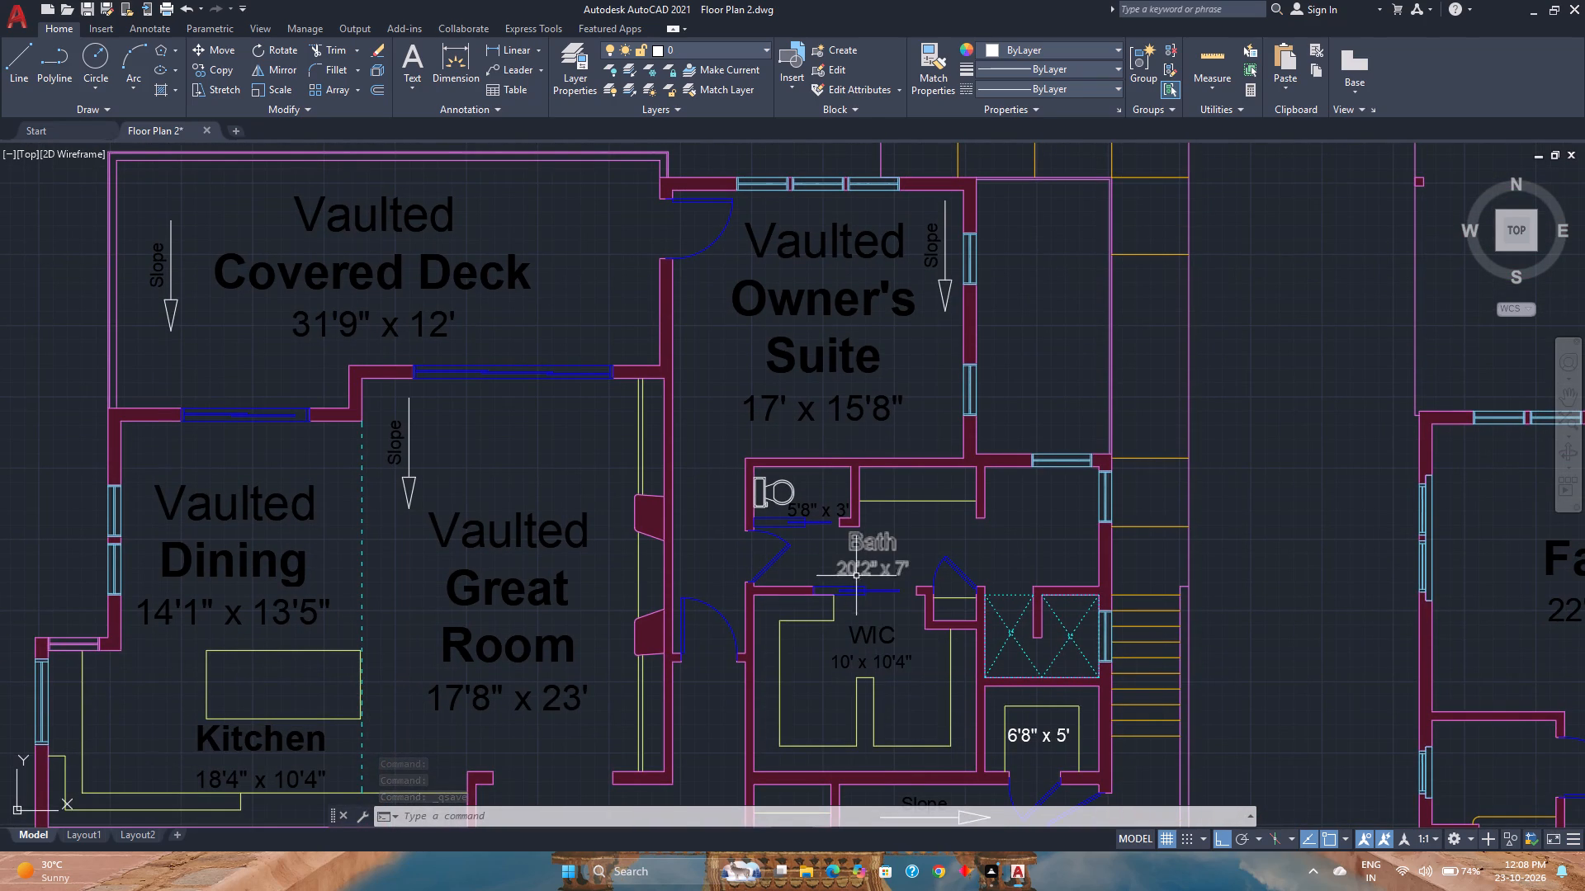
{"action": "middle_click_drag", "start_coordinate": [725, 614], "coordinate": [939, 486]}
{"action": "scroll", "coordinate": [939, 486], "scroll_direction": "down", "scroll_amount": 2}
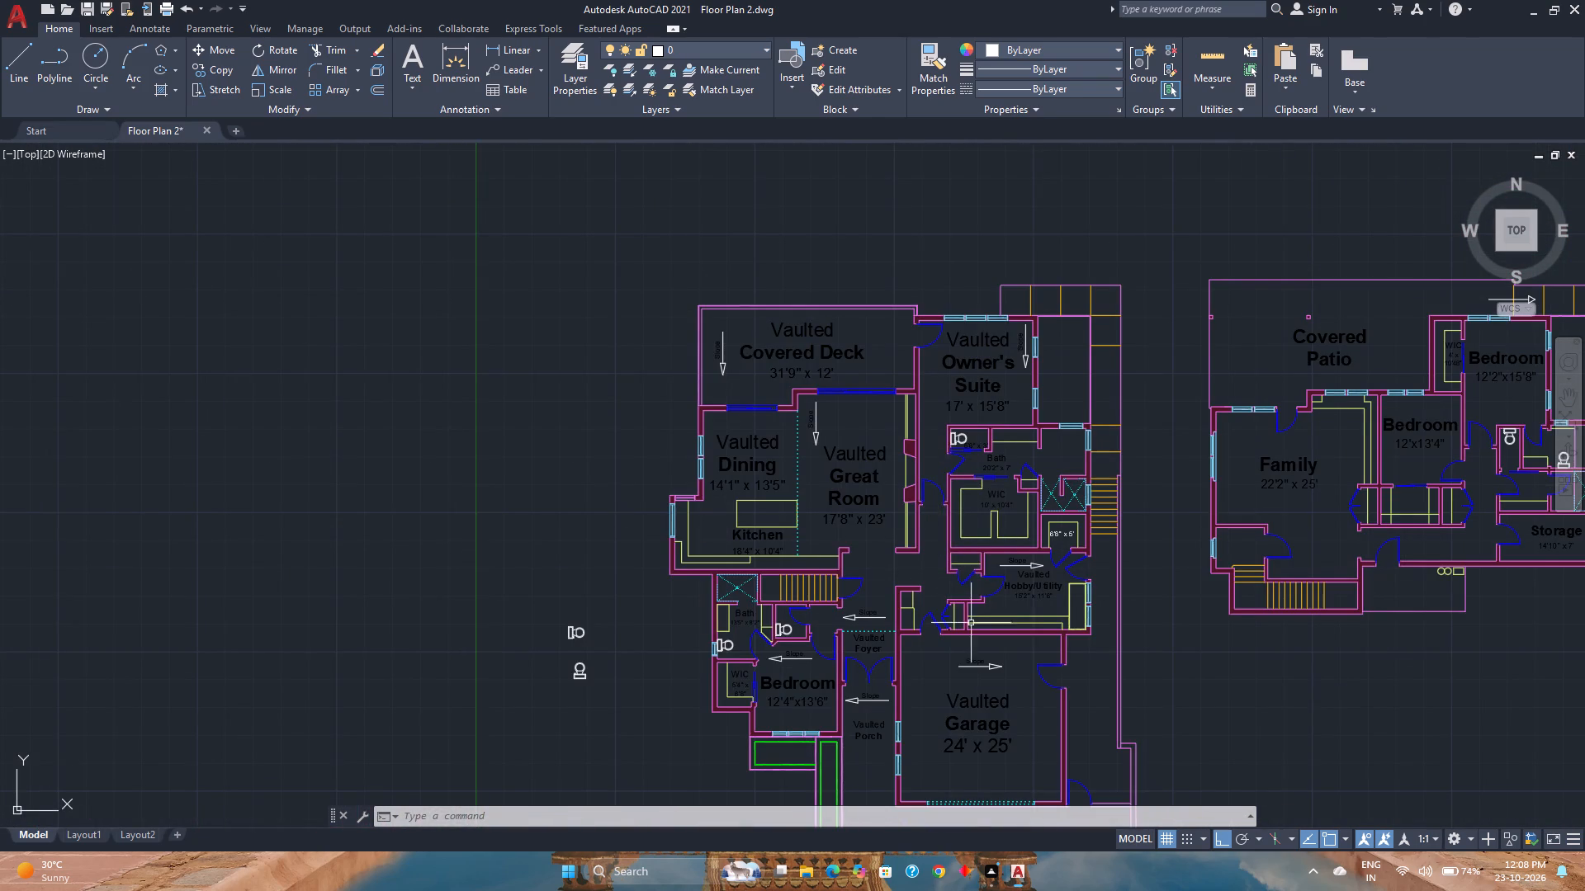
Delete the two spare toilet blocks lying outside the main floor plan, west of the Bath and WIC.
{"action": "middle_click_drag", "start_coordinate": [971, 623], "coordinate": [866, 539]}
{"action": "middle_click_drag", "start_coordinate": [858, 534], "coordinate": [794, 507]}
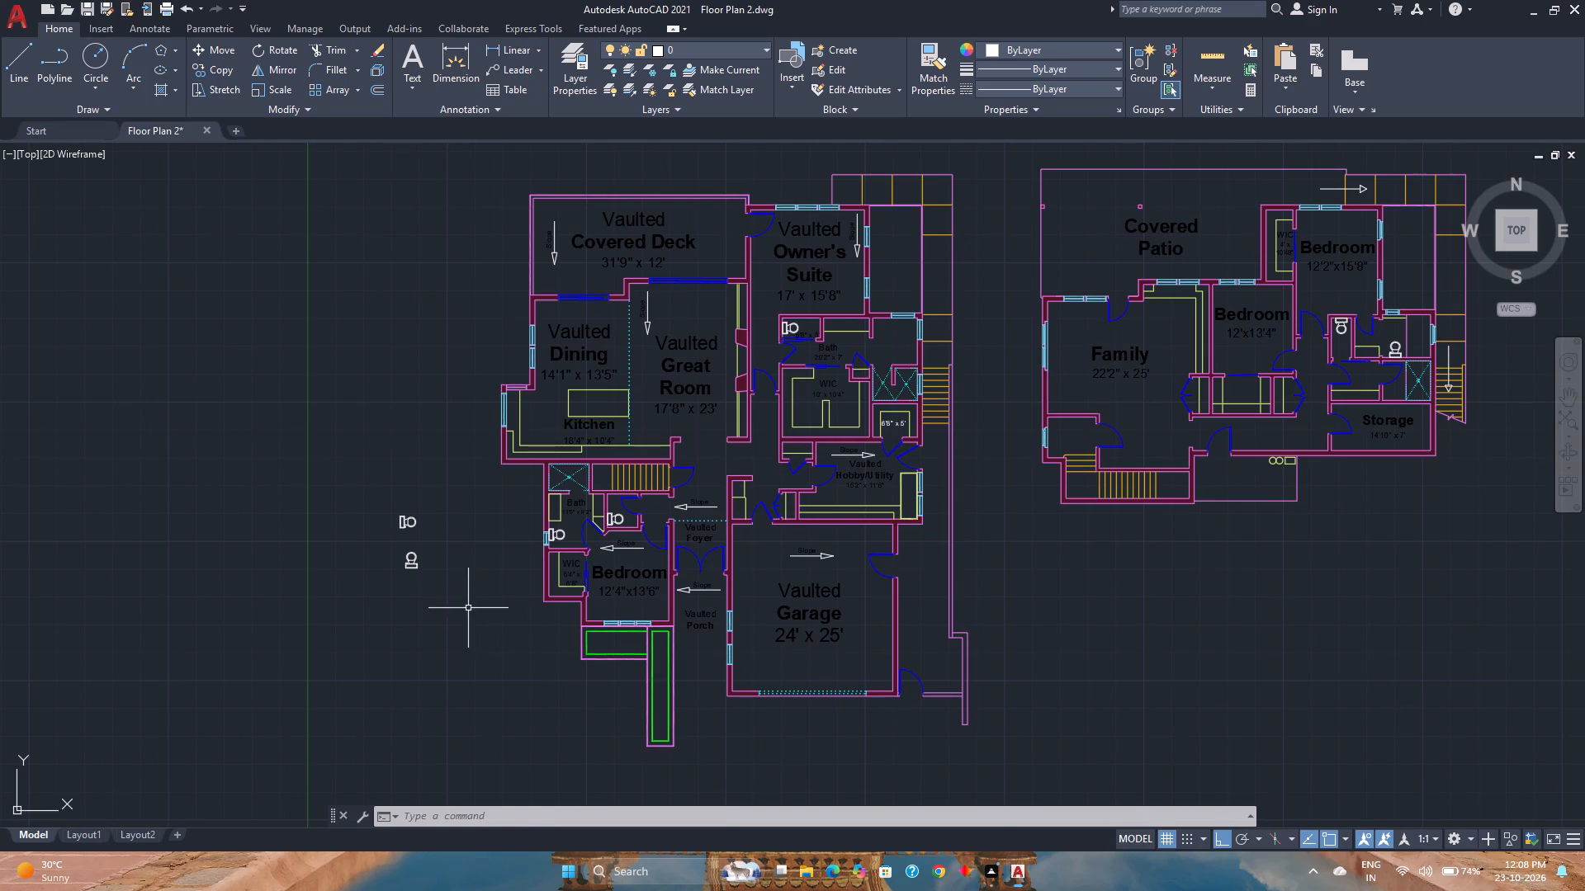
{"action": "left_click", "coordinate": [485, 577]}
{"action": "left_click", "coordinate": [379, 469]}
{"action": "key", "text": "Delete"}
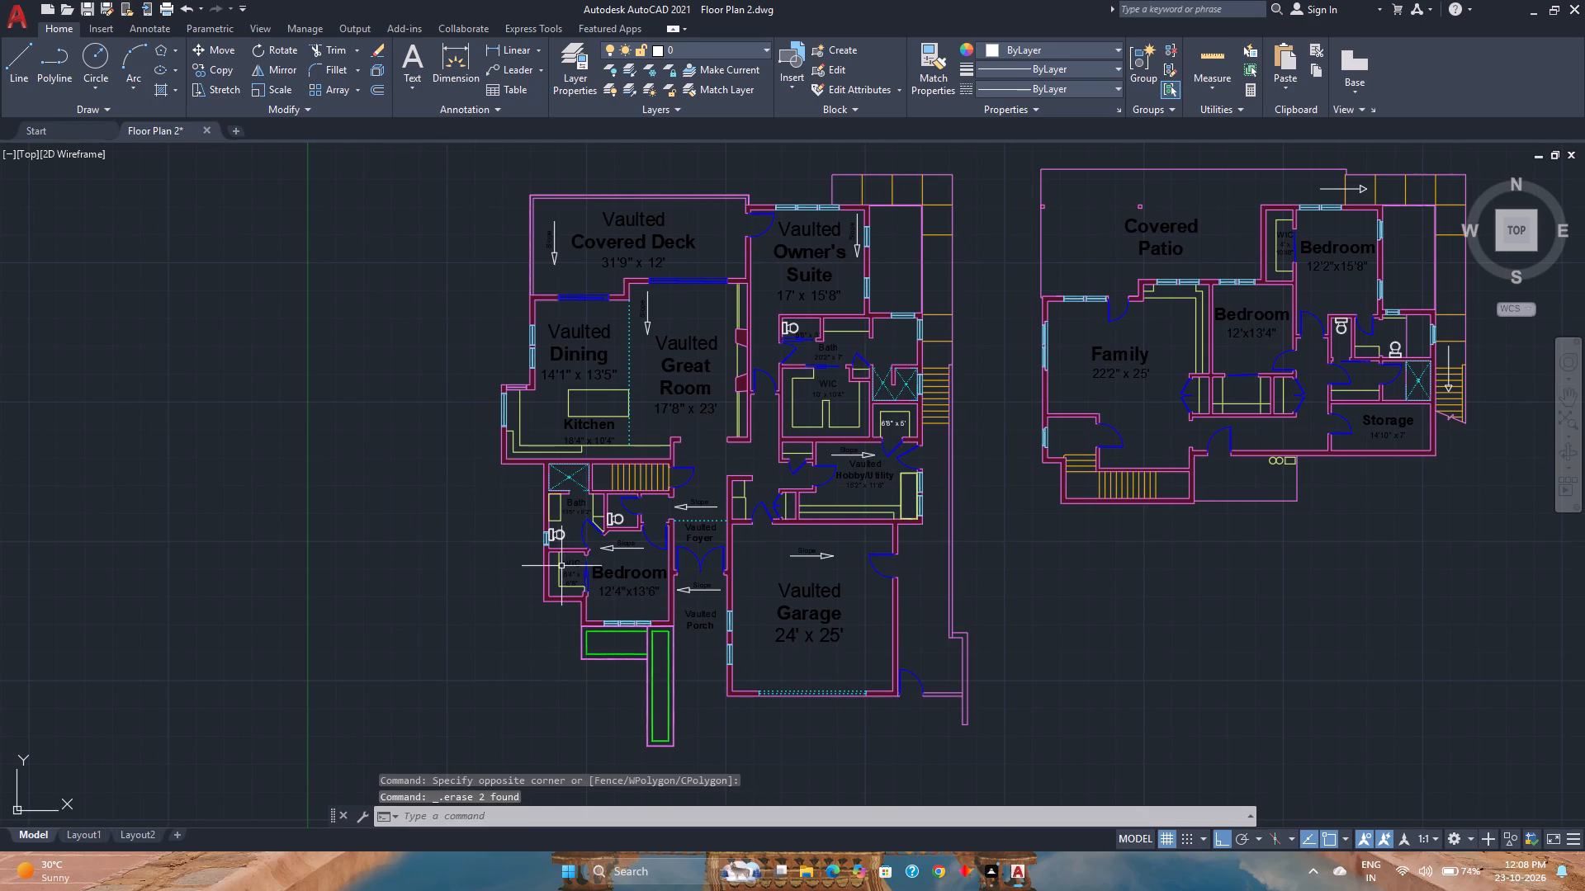
Select all matching toilet blocks in both plans and move them from layer 0 to the pale yellow layer used for the counters.
{"action": "scroll", "coordinate": [591, 530], "scroll_direction": "up", "scroll_amount": 2}
{"action": "left_click", "coordinate": [619, 515]}
{"action": "right_click", "coordinate": [619, 515]}
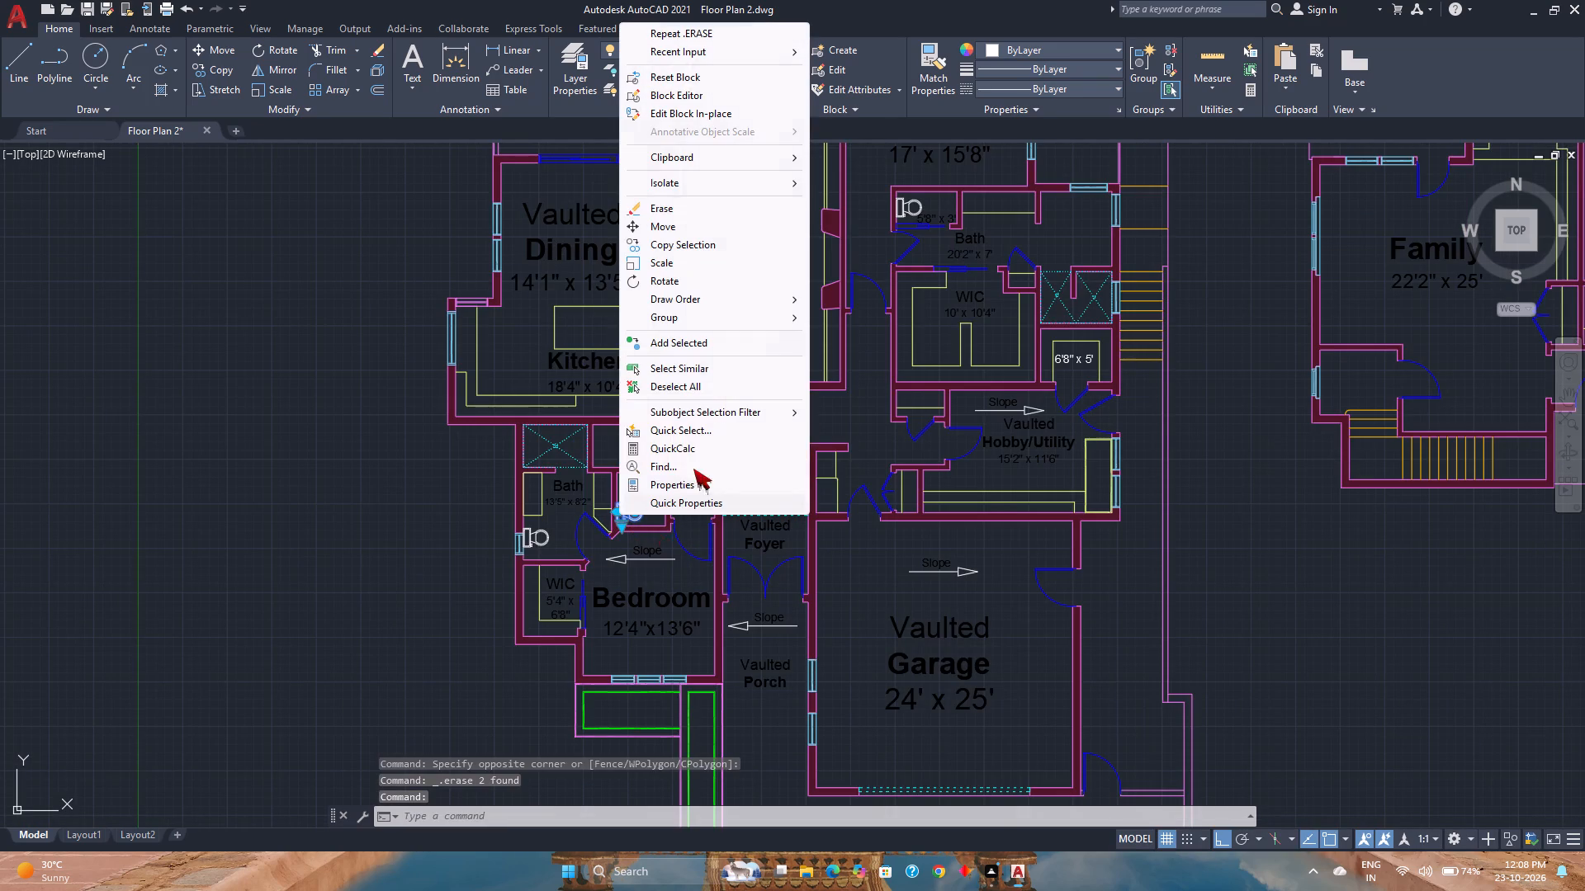
{"action": "left_click", "coordinate": [707, 362]}
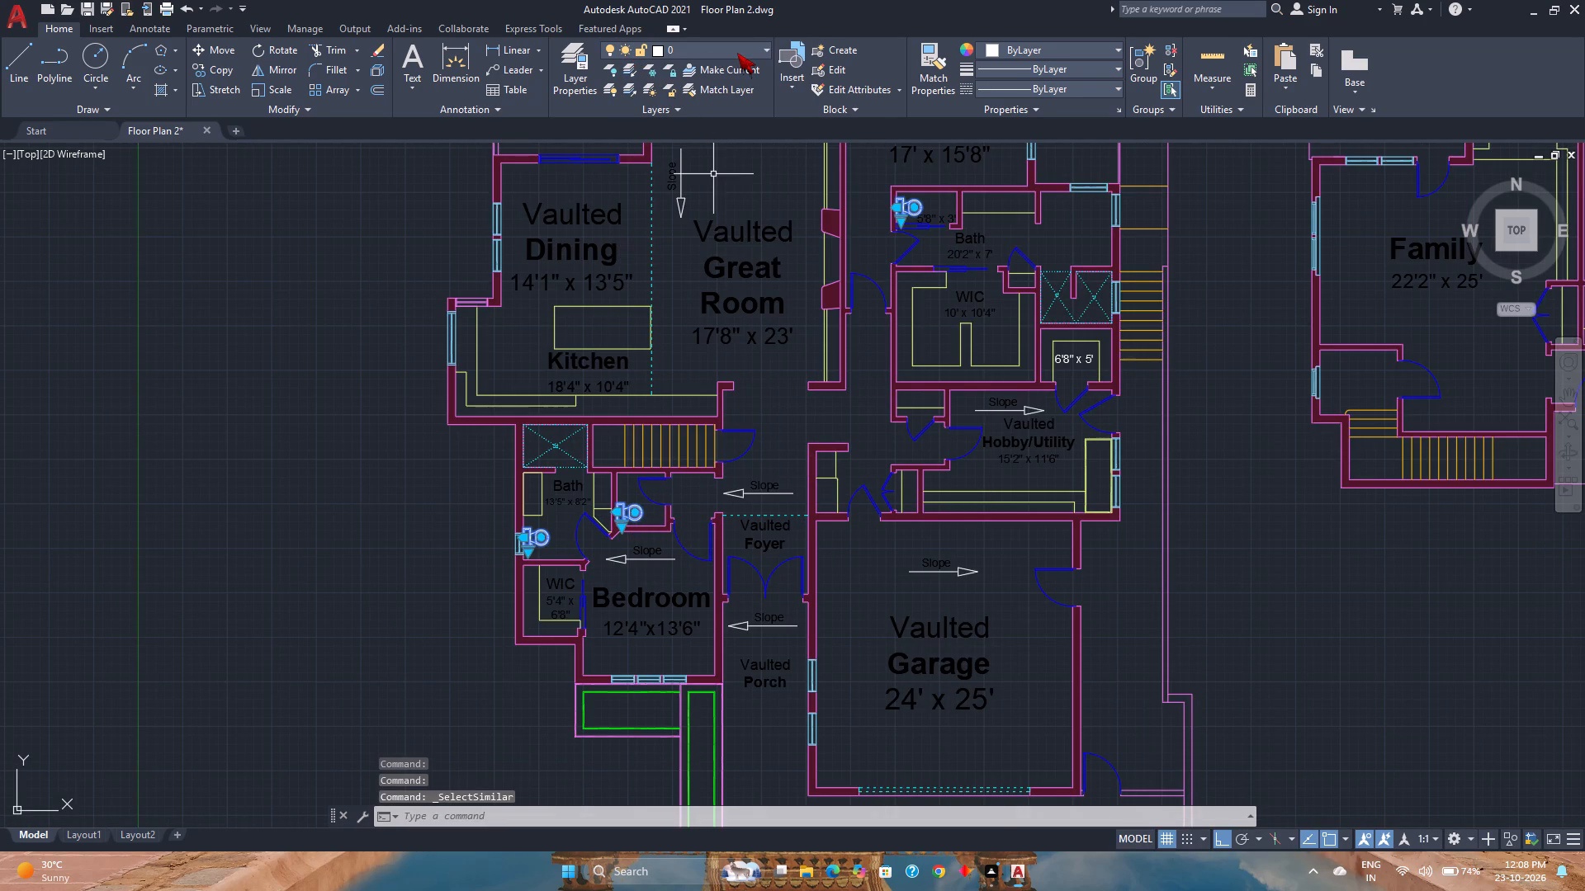
{"action": "left_click", "coordinate": [737, 53]}
{"action": "left_click", "coordinate": [742, 242]}
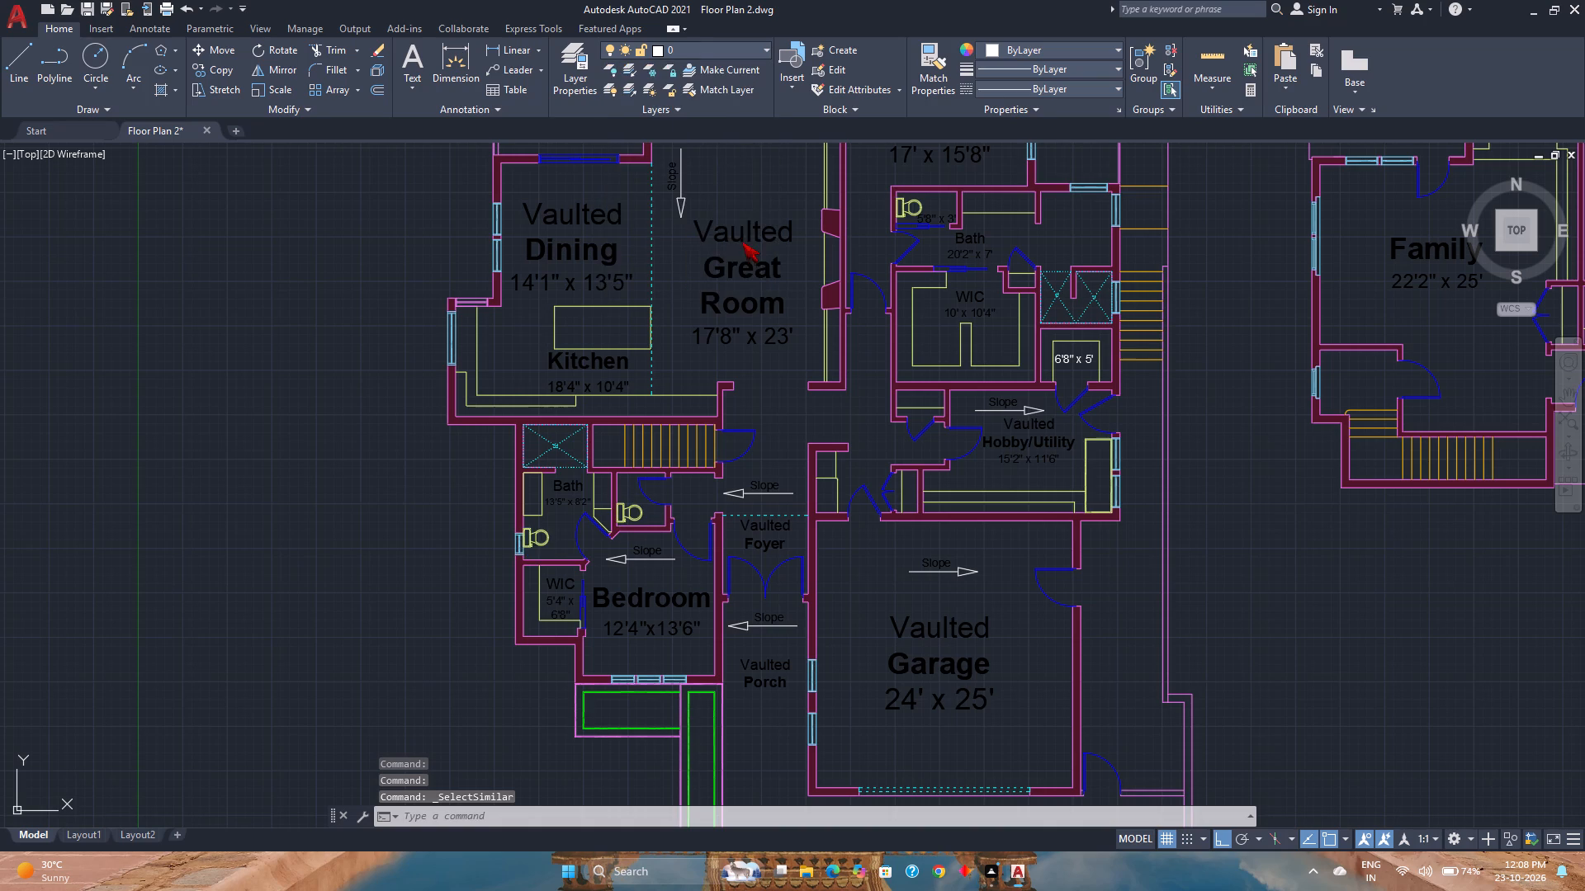
{"action": "key", "text": "Escape"}
Save the drawing.
{"action": "scroll", "coordinate": [736, 420], "scroll_direction": "down", "scroll_amount": 1}
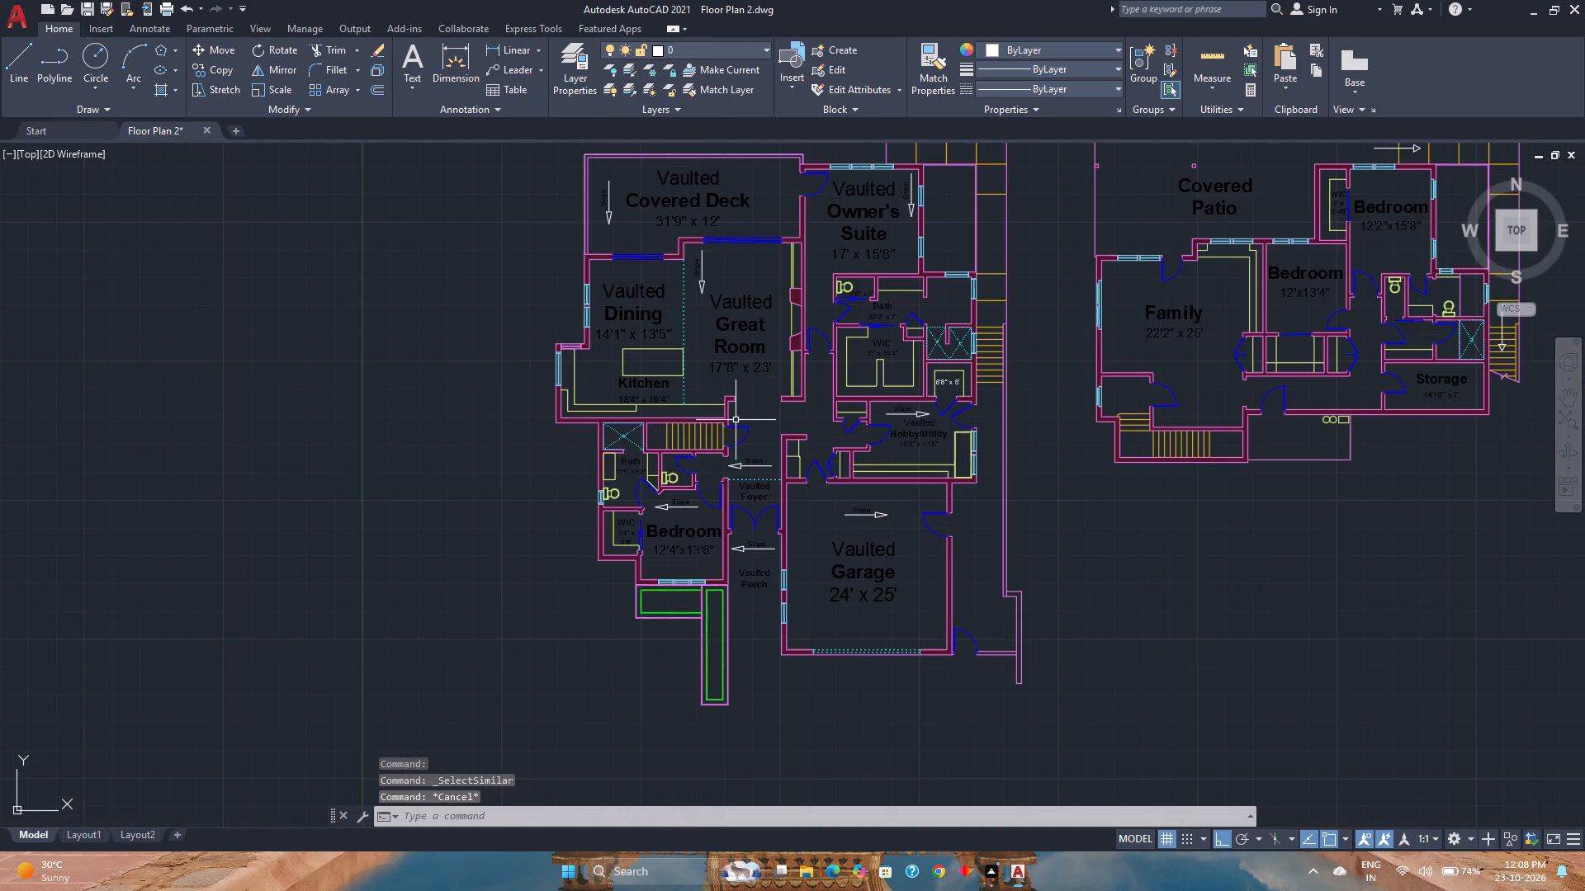
{"action": "key", "text": "ctrl+s"}
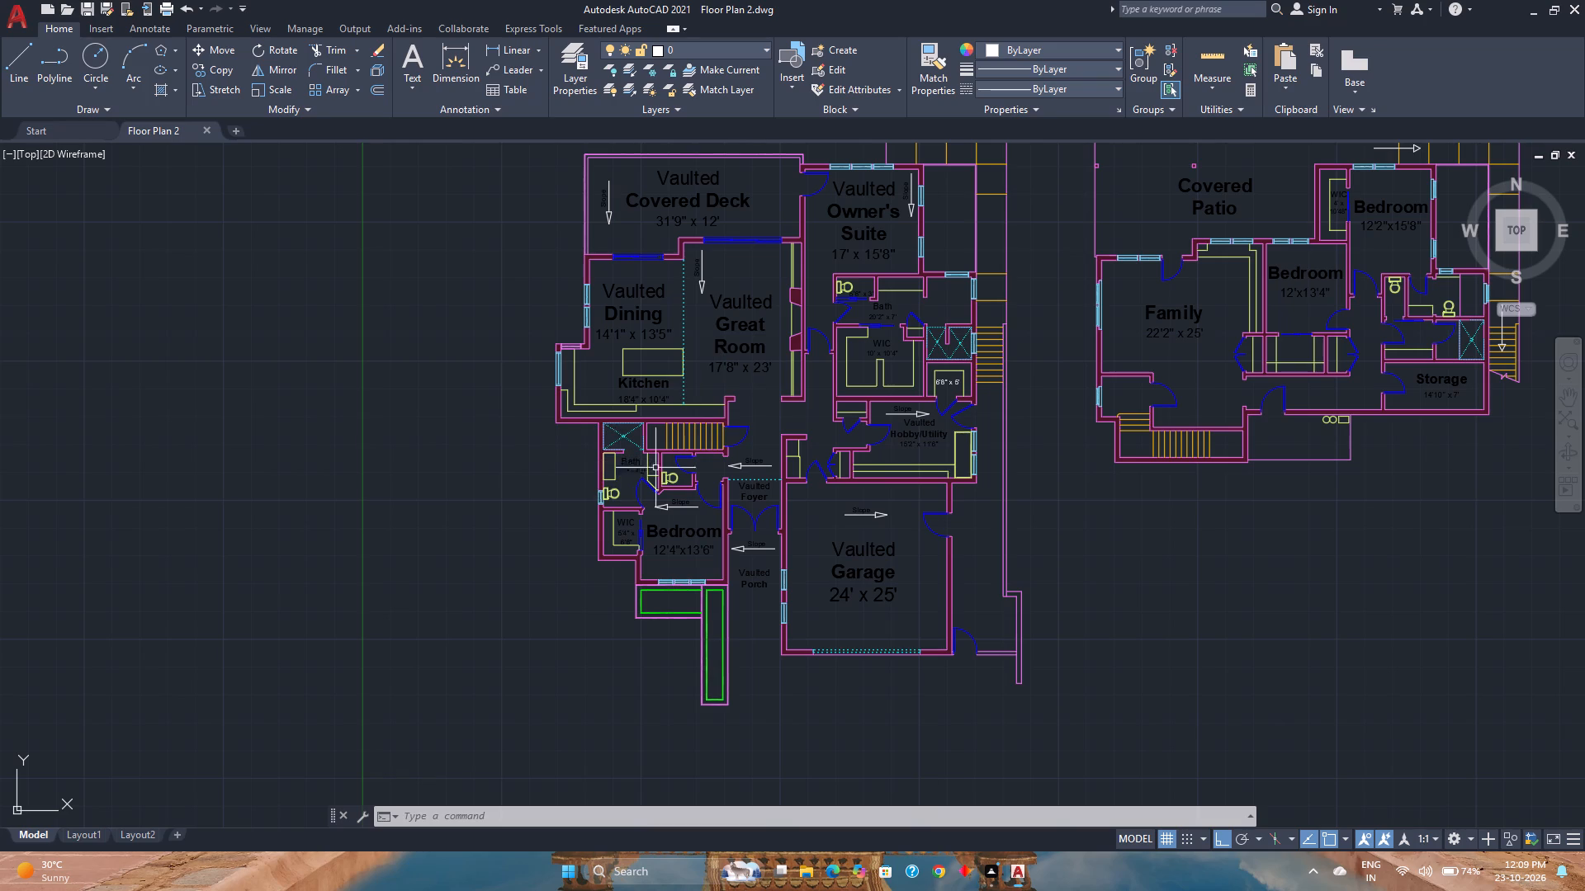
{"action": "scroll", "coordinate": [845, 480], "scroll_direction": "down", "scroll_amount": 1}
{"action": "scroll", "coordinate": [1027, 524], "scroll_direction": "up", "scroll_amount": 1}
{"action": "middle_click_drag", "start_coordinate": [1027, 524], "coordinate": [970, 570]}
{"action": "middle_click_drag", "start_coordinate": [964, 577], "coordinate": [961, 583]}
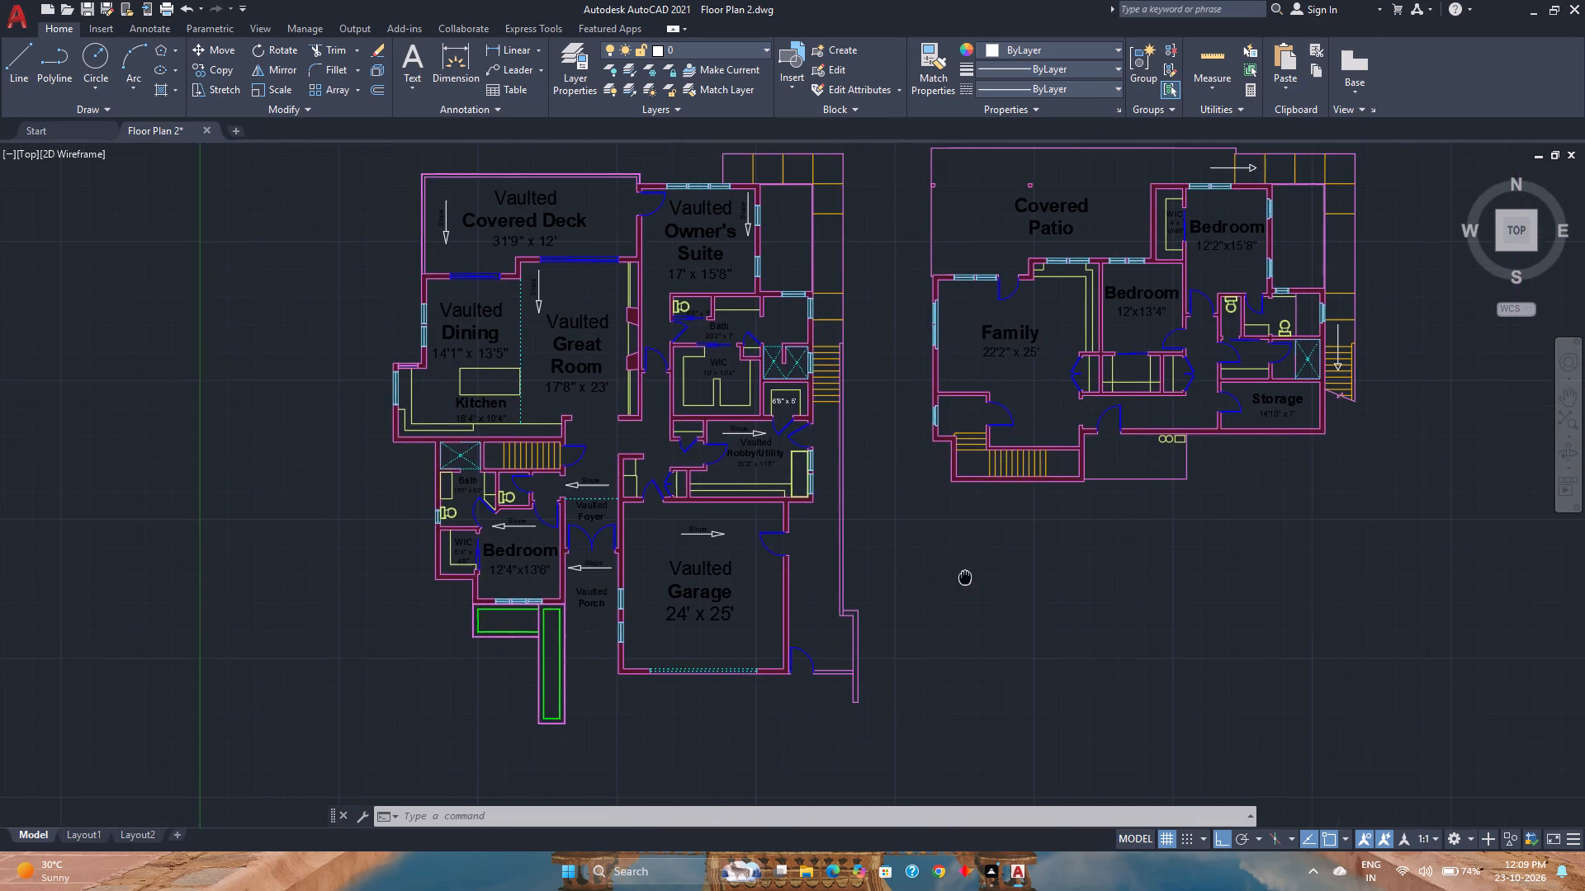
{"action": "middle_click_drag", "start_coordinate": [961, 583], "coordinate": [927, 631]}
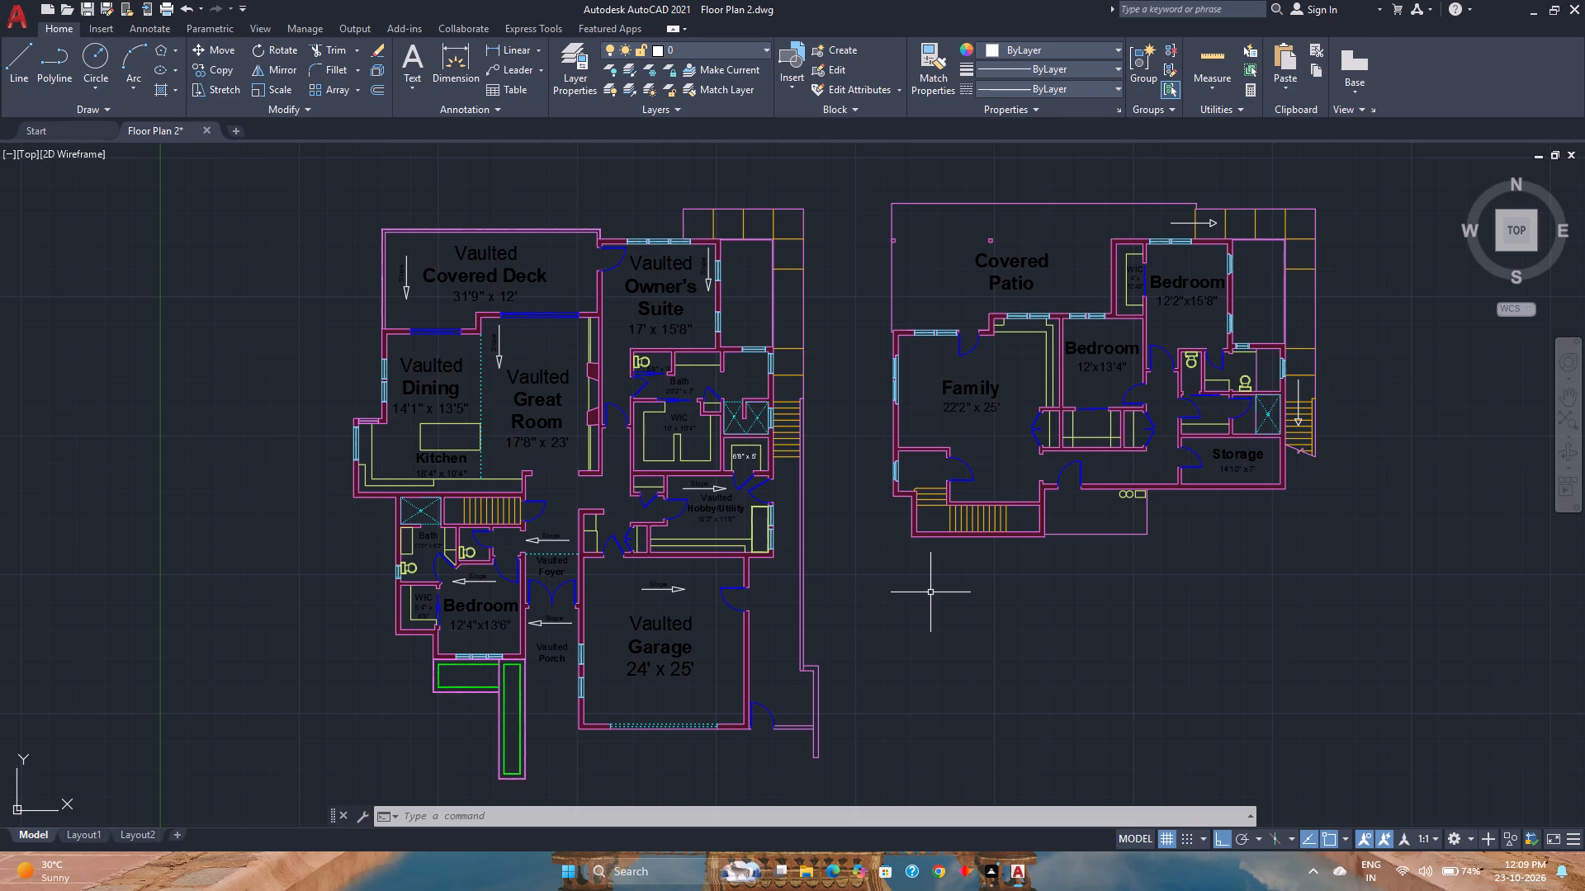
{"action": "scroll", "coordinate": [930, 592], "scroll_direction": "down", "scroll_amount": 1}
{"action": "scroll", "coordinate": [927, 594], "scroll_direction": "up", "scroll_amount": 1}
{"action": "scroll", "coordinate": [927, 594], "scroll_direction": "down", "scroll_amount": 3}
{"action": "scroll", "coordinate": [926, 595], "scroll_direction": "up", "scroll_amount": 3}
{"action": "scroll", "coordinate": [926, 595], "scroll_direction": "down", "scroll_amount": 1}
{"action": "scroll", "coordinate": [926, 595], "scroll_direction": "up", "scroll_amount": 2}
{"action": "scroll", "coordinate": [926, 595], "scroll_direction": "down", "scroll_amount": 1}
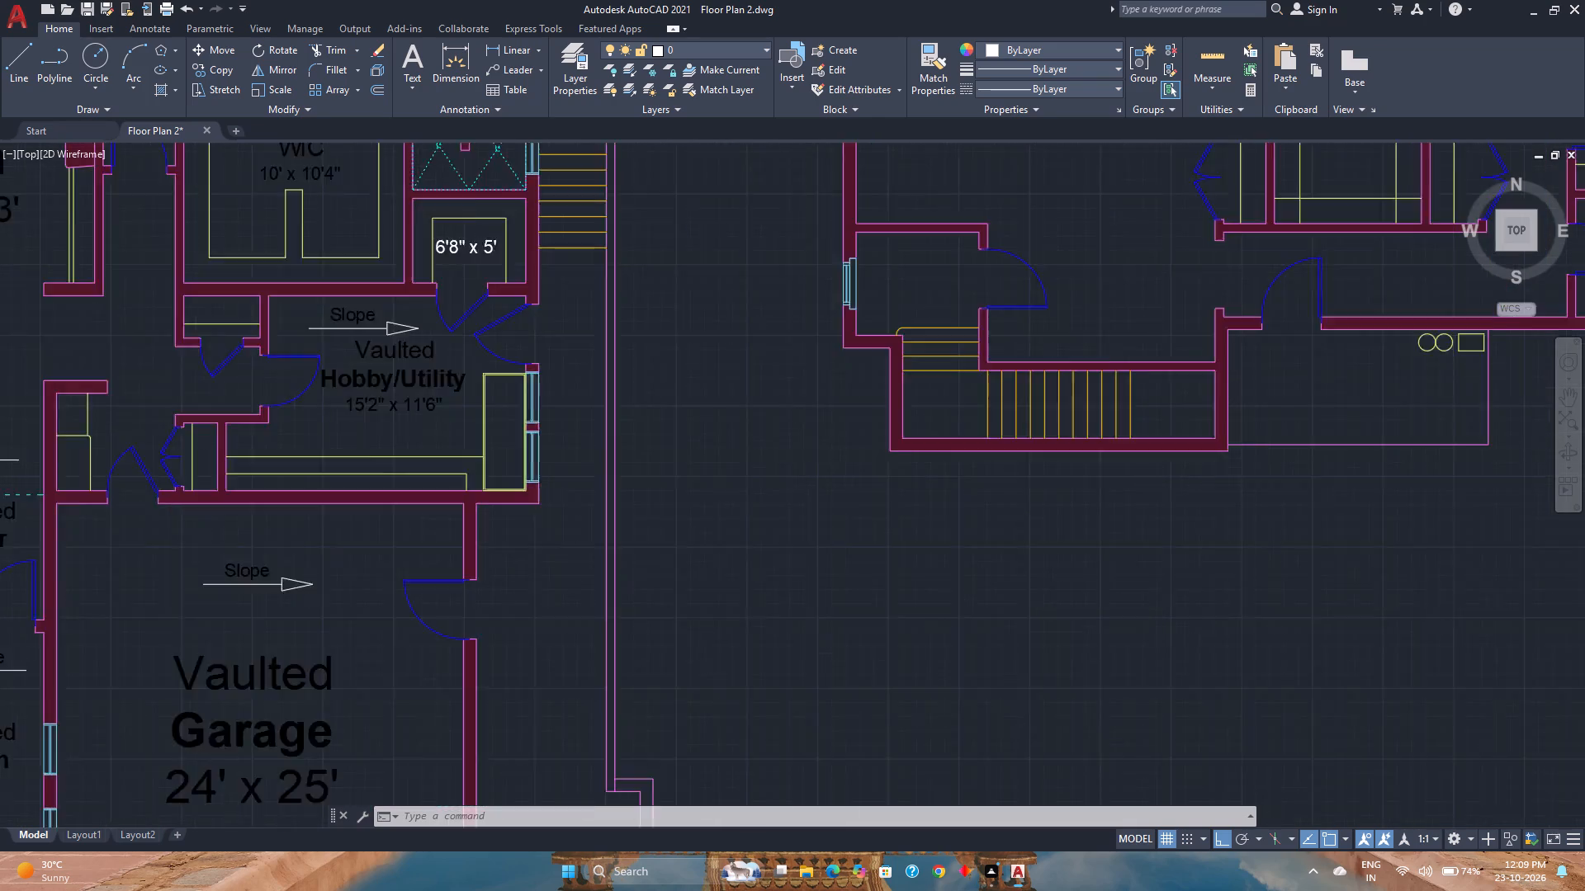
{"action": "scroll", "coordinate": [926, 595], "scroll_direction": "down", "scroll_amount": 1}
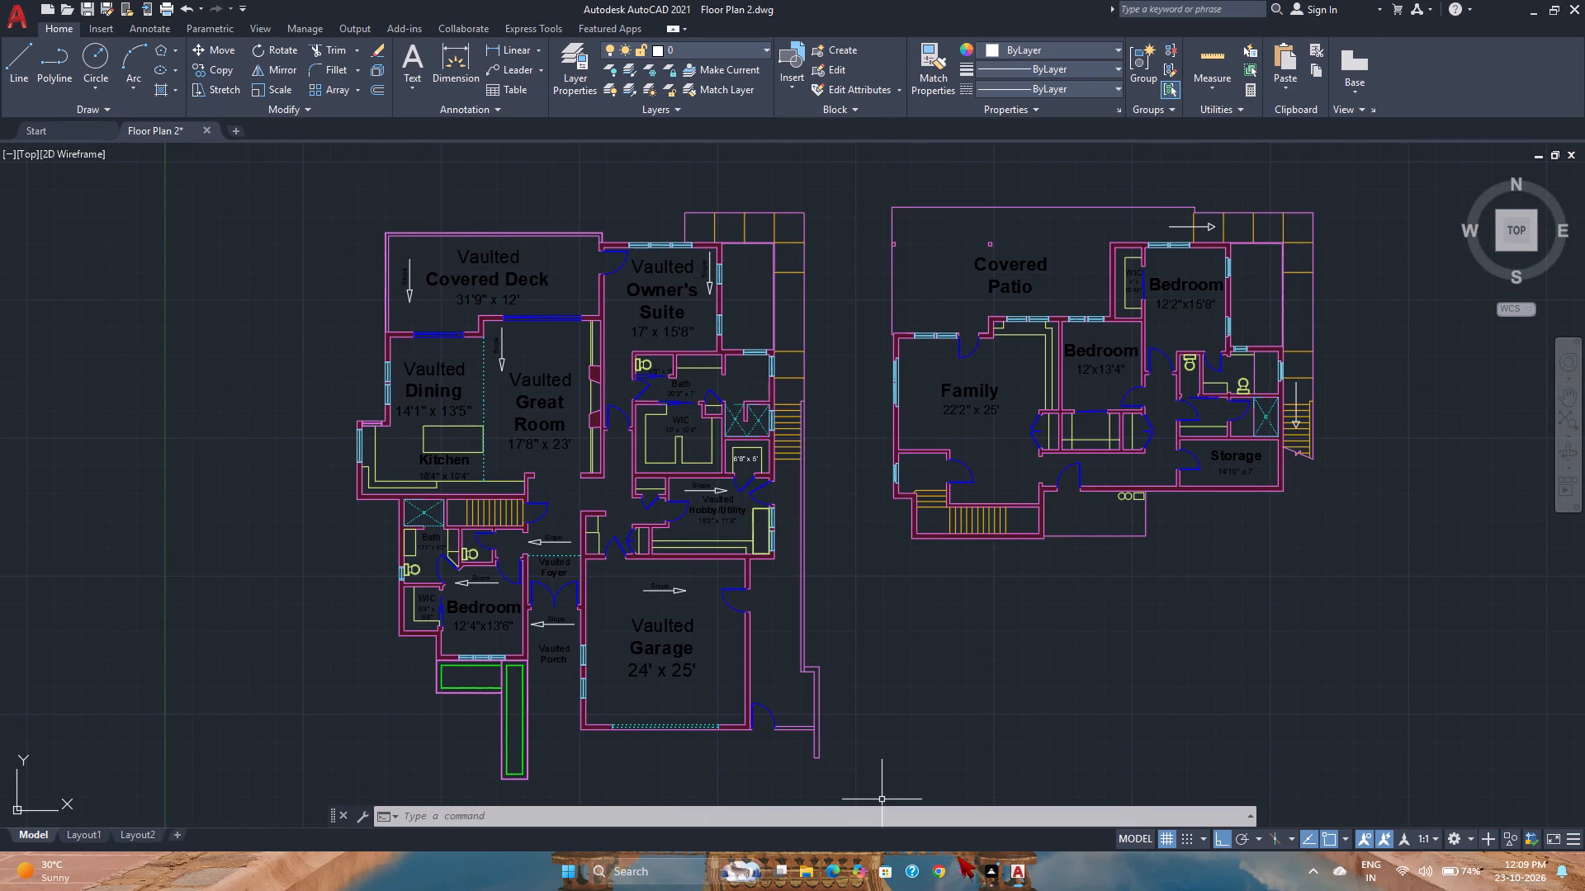
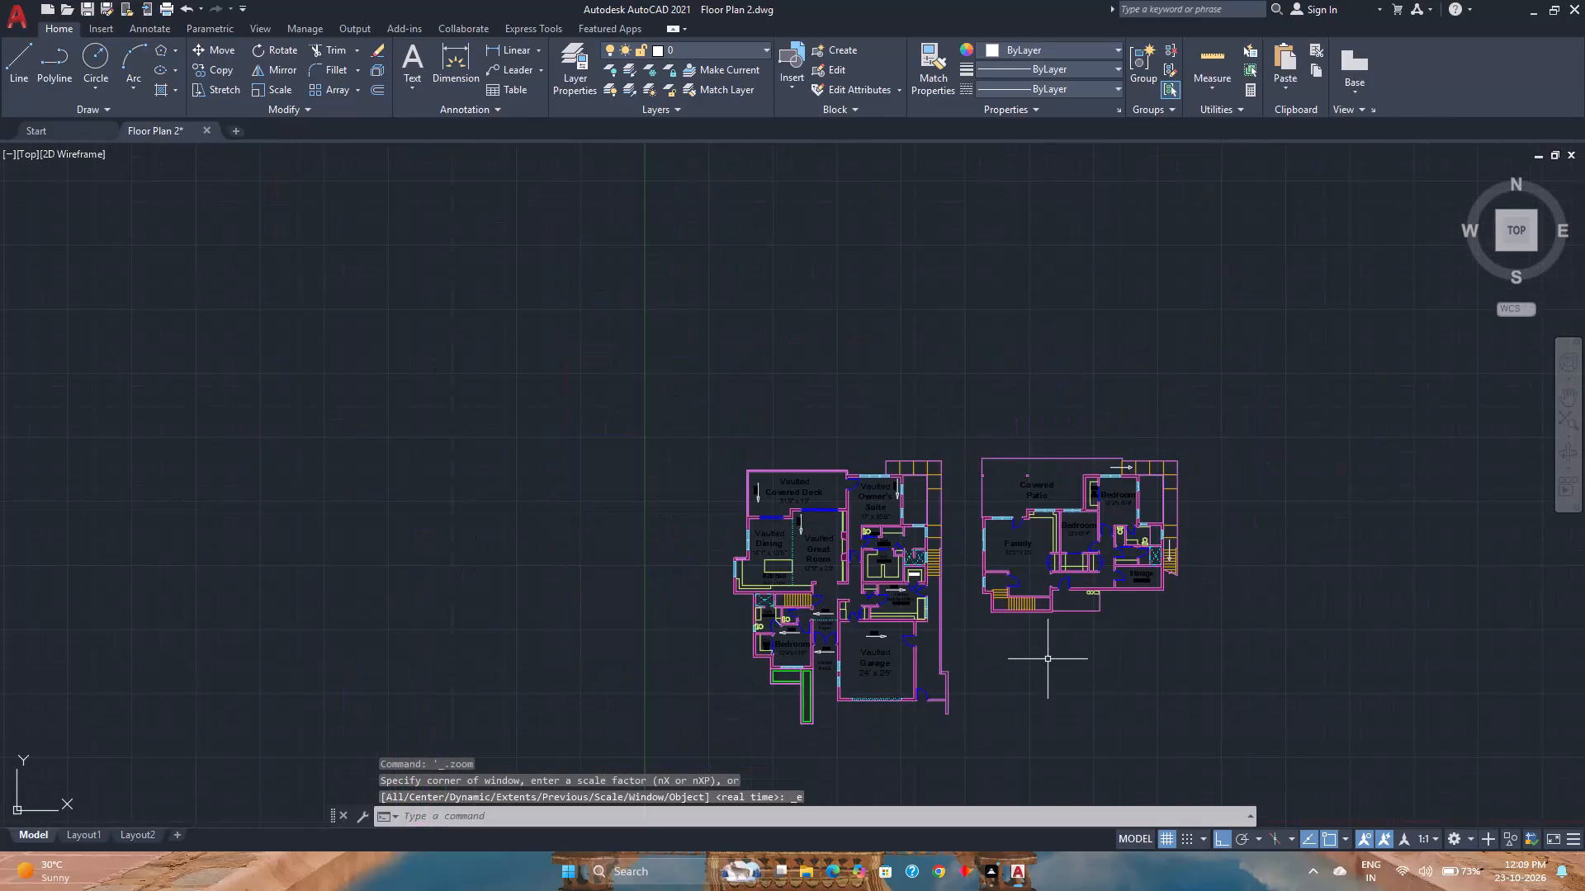
Move the 6'8" x 5' room size text below the shower area to the Txt layer.
{"action": "scroll", "coordinate": [831, 535], "scroll_direction": "up", "scroll_amount": 2}
{"action": "scroll", "coordinate": [1059, 631], "scroll_direction": "up", "scroll_amount": 2}
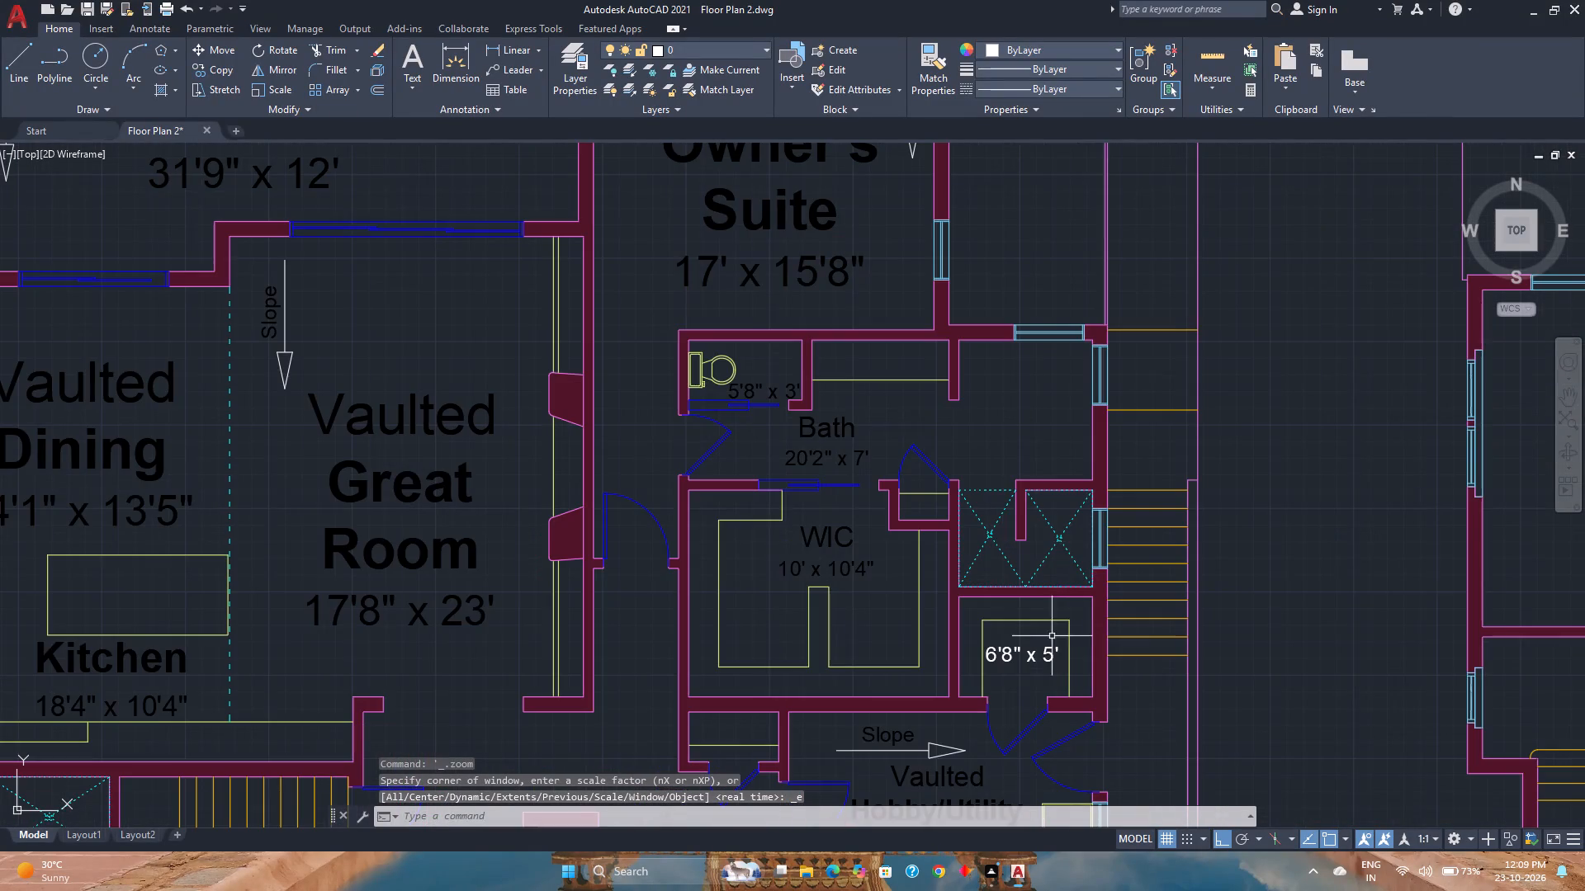
{"action": "left_click", "coordinate": [1010, 652]}
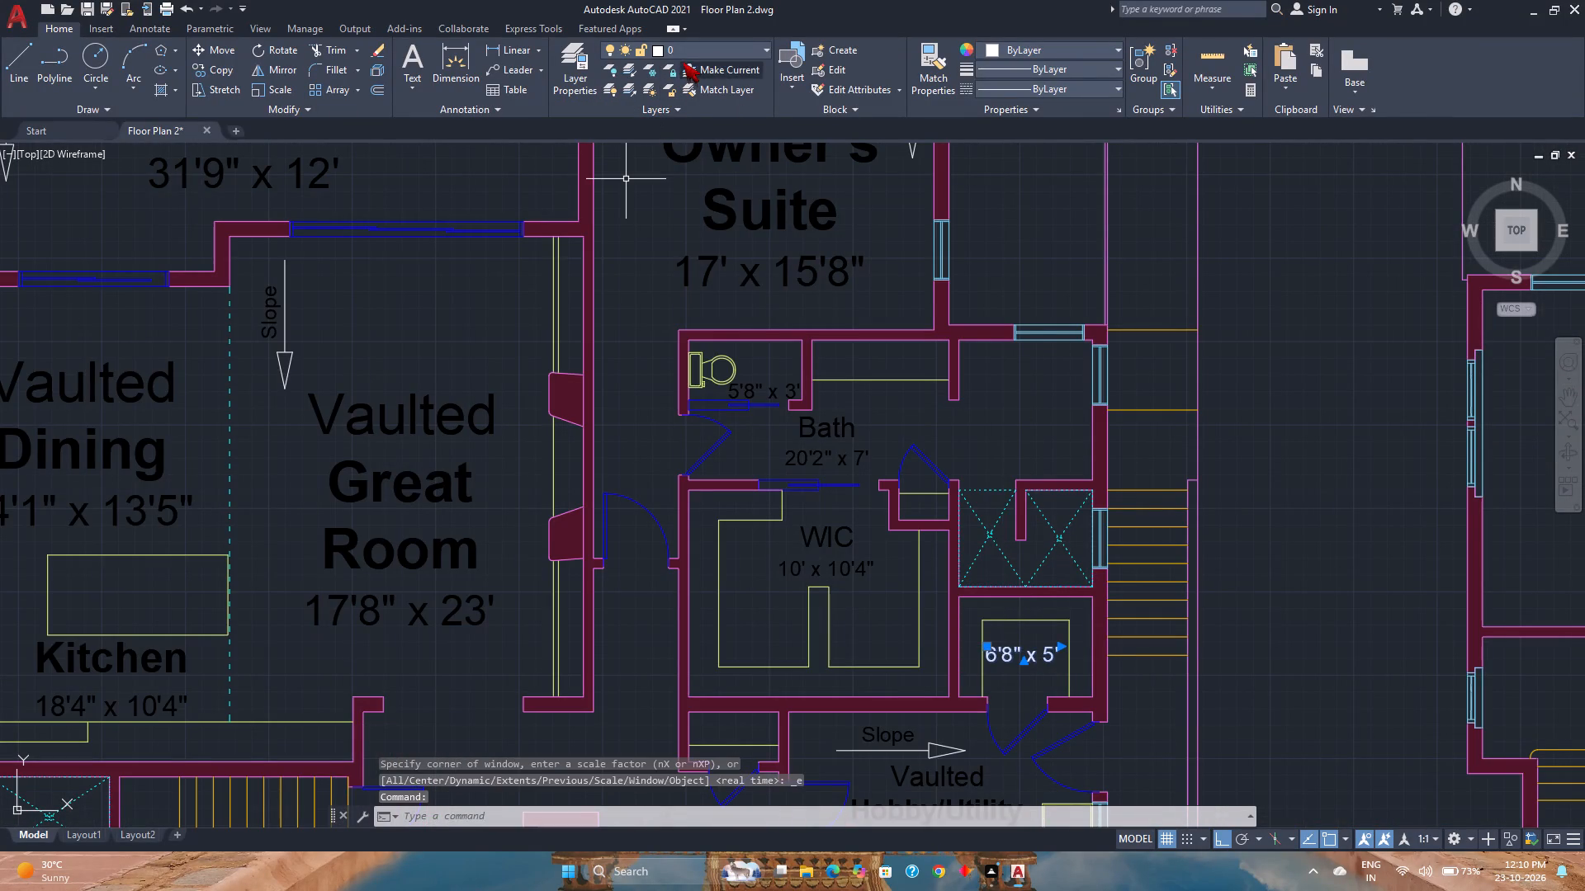
{"action": "left_click", "coordinate": [688, 56]}
{"action": "left_click", "coordinate": [707, 223]}
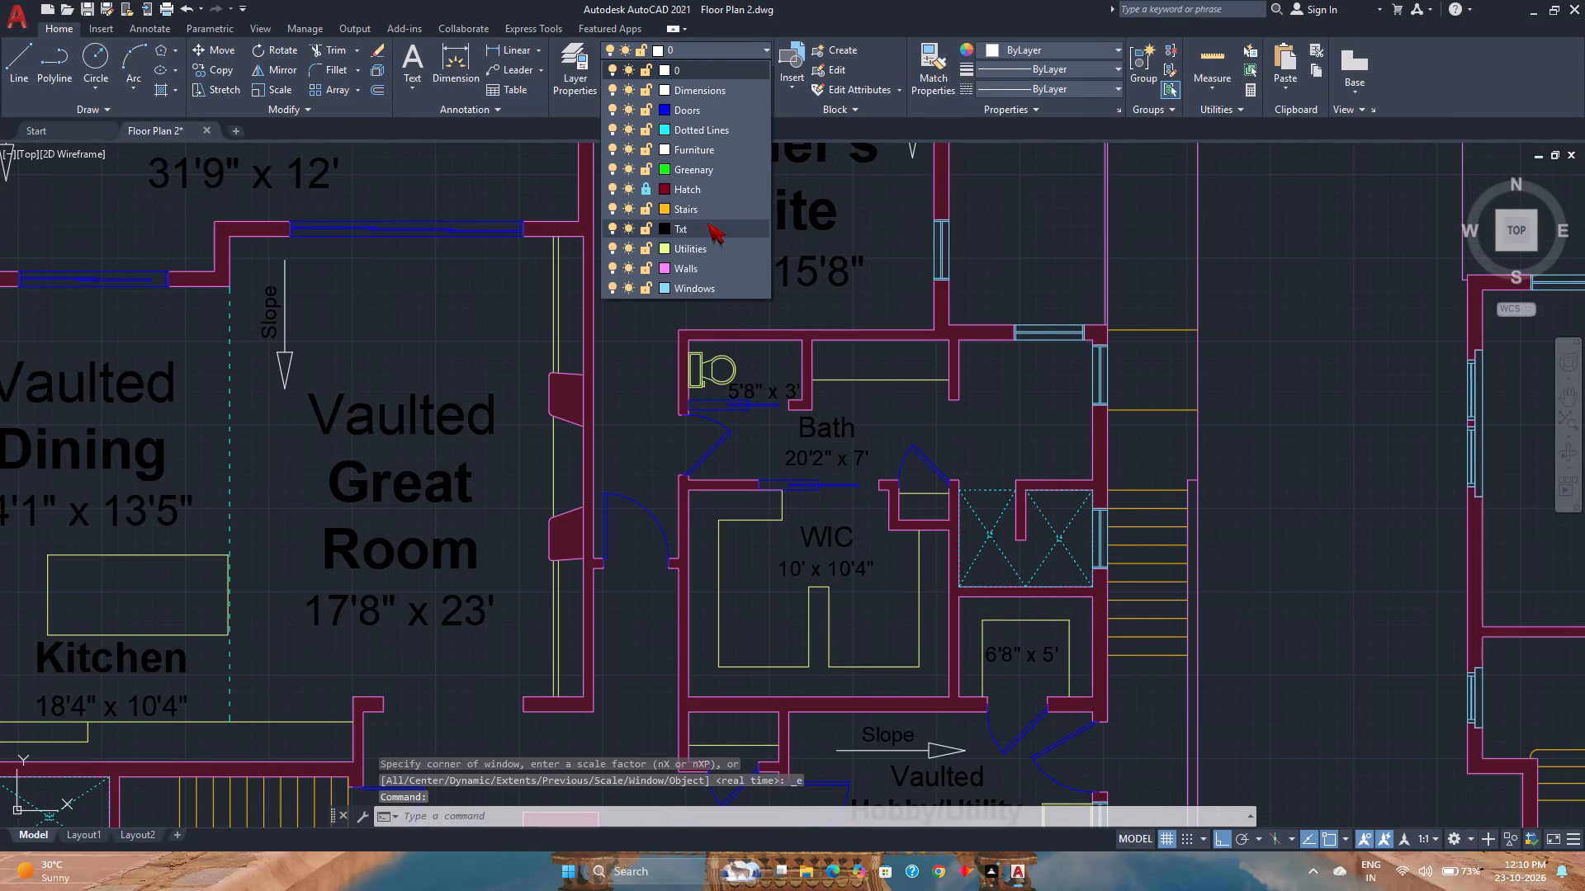
{"action": "scroll", "coordinate": [743, 373], "scroll_direction": "down", "scroll_amount": 2}
{"action": "key", "text": "Escape"}
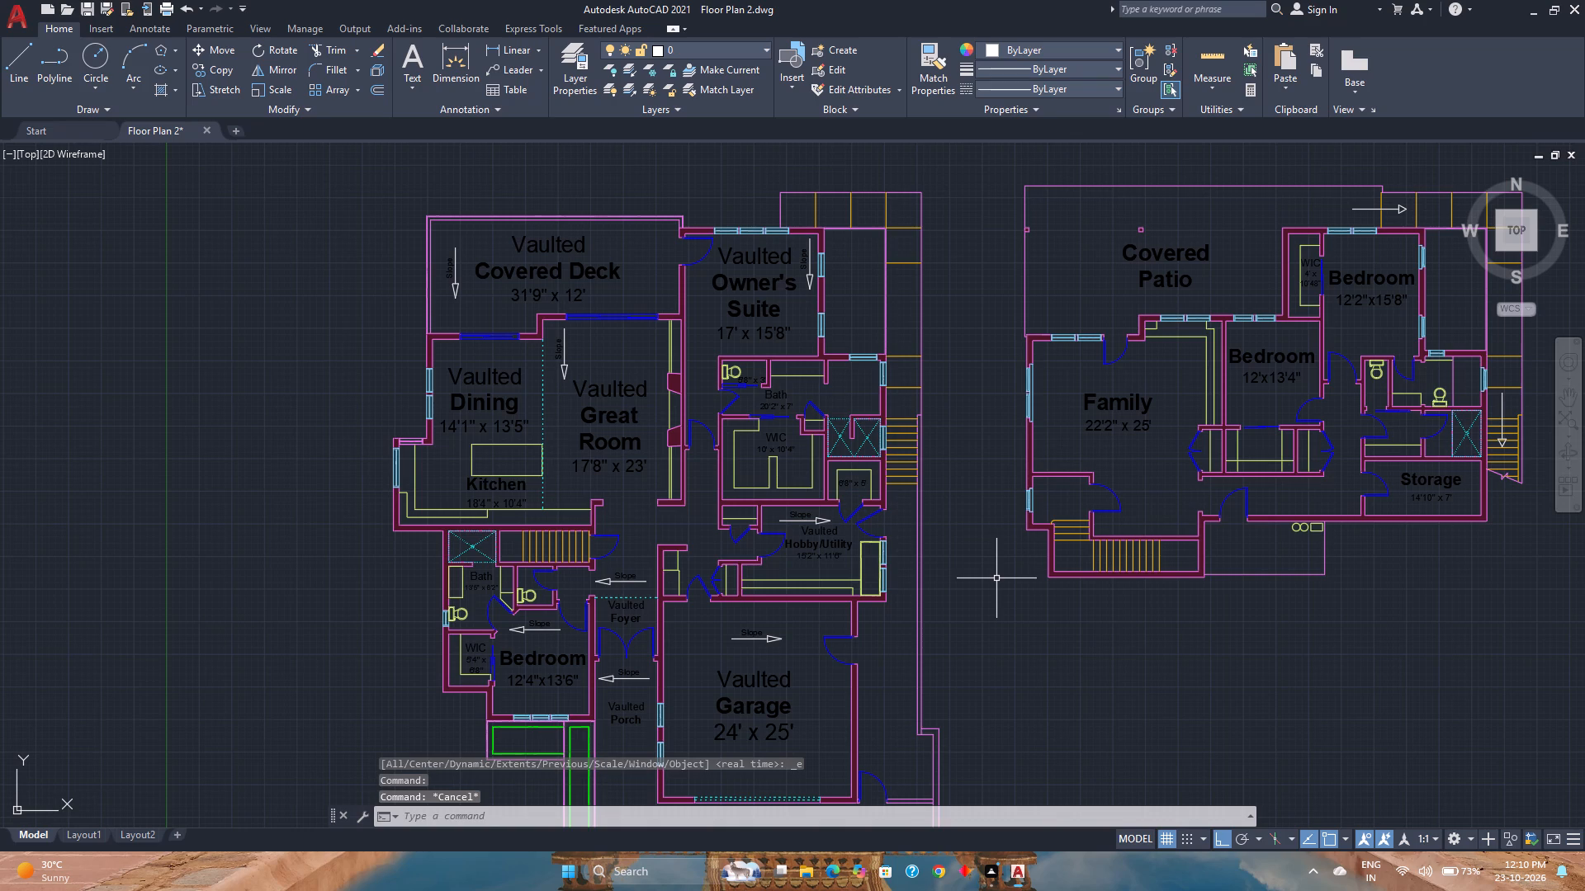
Save the floor plan drawing.
{"action": "key", "text": "ctrl+s"}
Examine both floor plans in model space, checking the Covered Patio, Family, Bedroom and Garage areas.
{"action": "middle_click_drag", "start_coordinate": [1011, 601], "coordinate": [905, 523]}
{"action": "middle_click", "coordinate": [902, 523]}
{"action": "middle_click", "coordinate": [901, 523]}
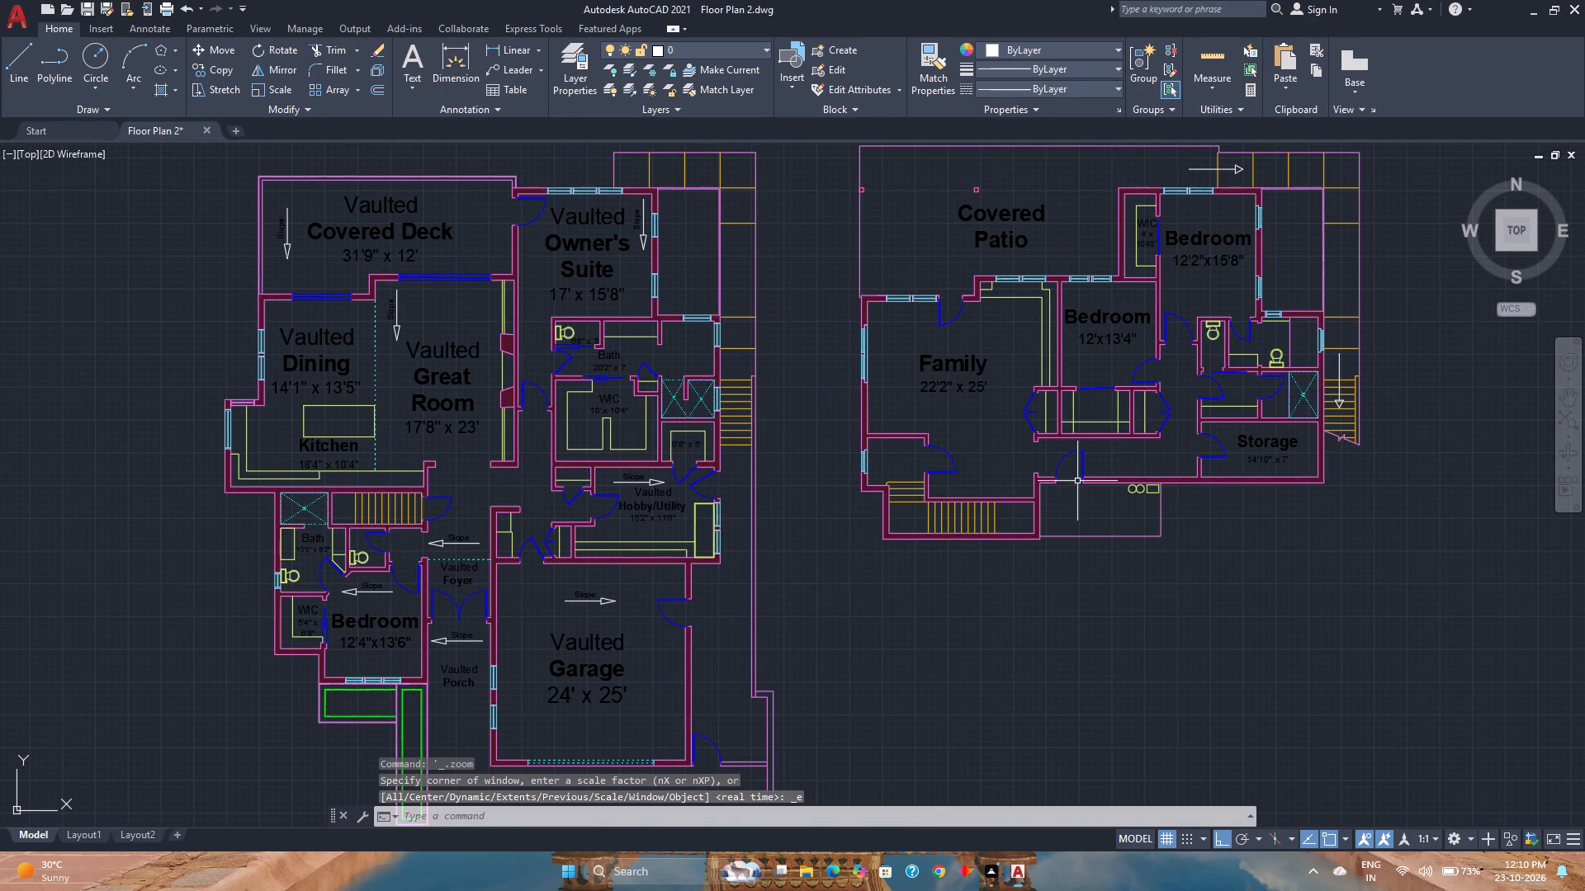
{"action": "scroll", "coordinate": [1108, 272], "scroll_direction": "up", "scroll_amount": 3}
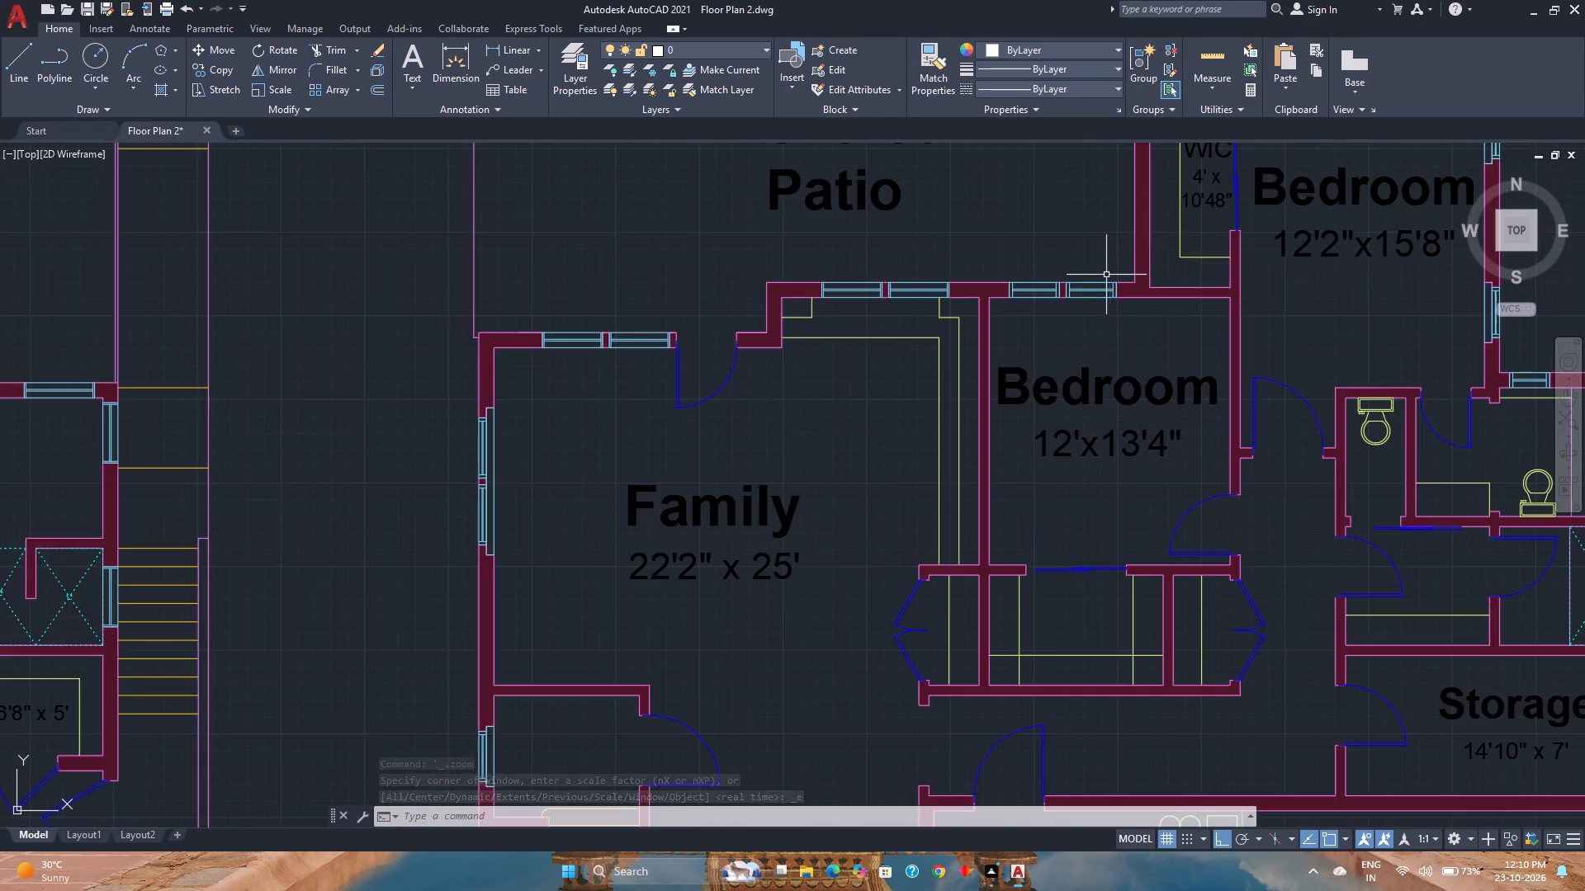
{"action": "scroll", "coordinate": [1106, 275], "scroll_direction": "up", "scroll_amount": 1}
{"action": "scroll", "coordinate": [1106, 275], "scroll_direction": "down", "scroll_amount": 1}
{"action": "middle_click_drag", "start_coordinate": [1106, 275], "coordinate": [696, 584]}
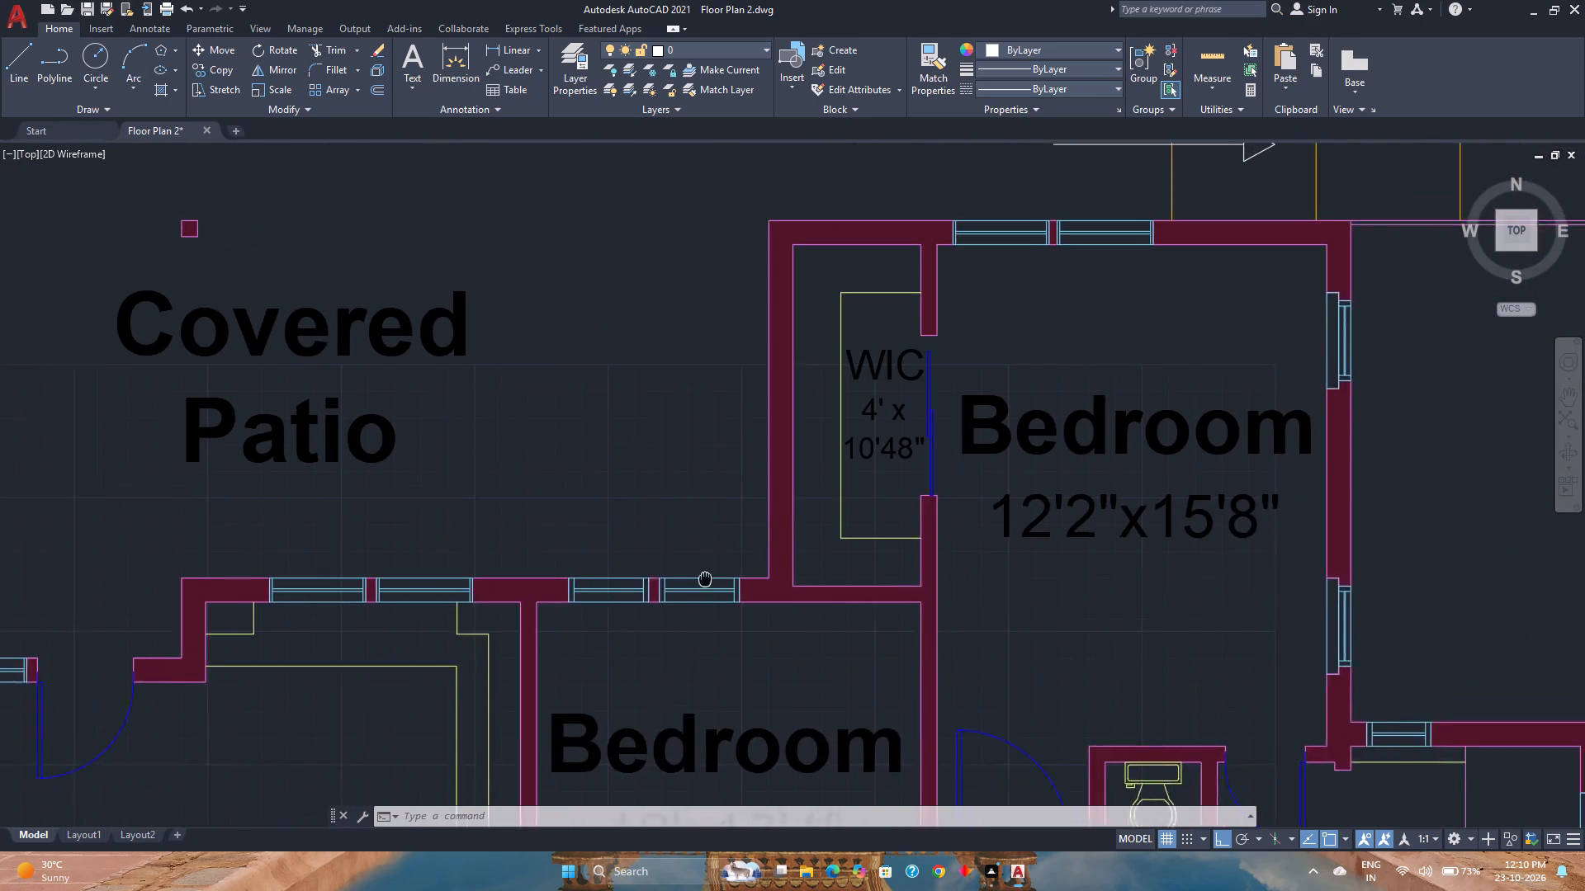
{"action": "middle_click_drag", "start_coordinate": [696, 584], "coordinate": [684, 592]}
{"action": "middle_click_drag", "start_coordinate": [684, 592], "coordinate": [1345, 460]}
{"action": "scroll", "coordinate": [655, 450], "scroll_direction": "down", "scroll_amount": 1}
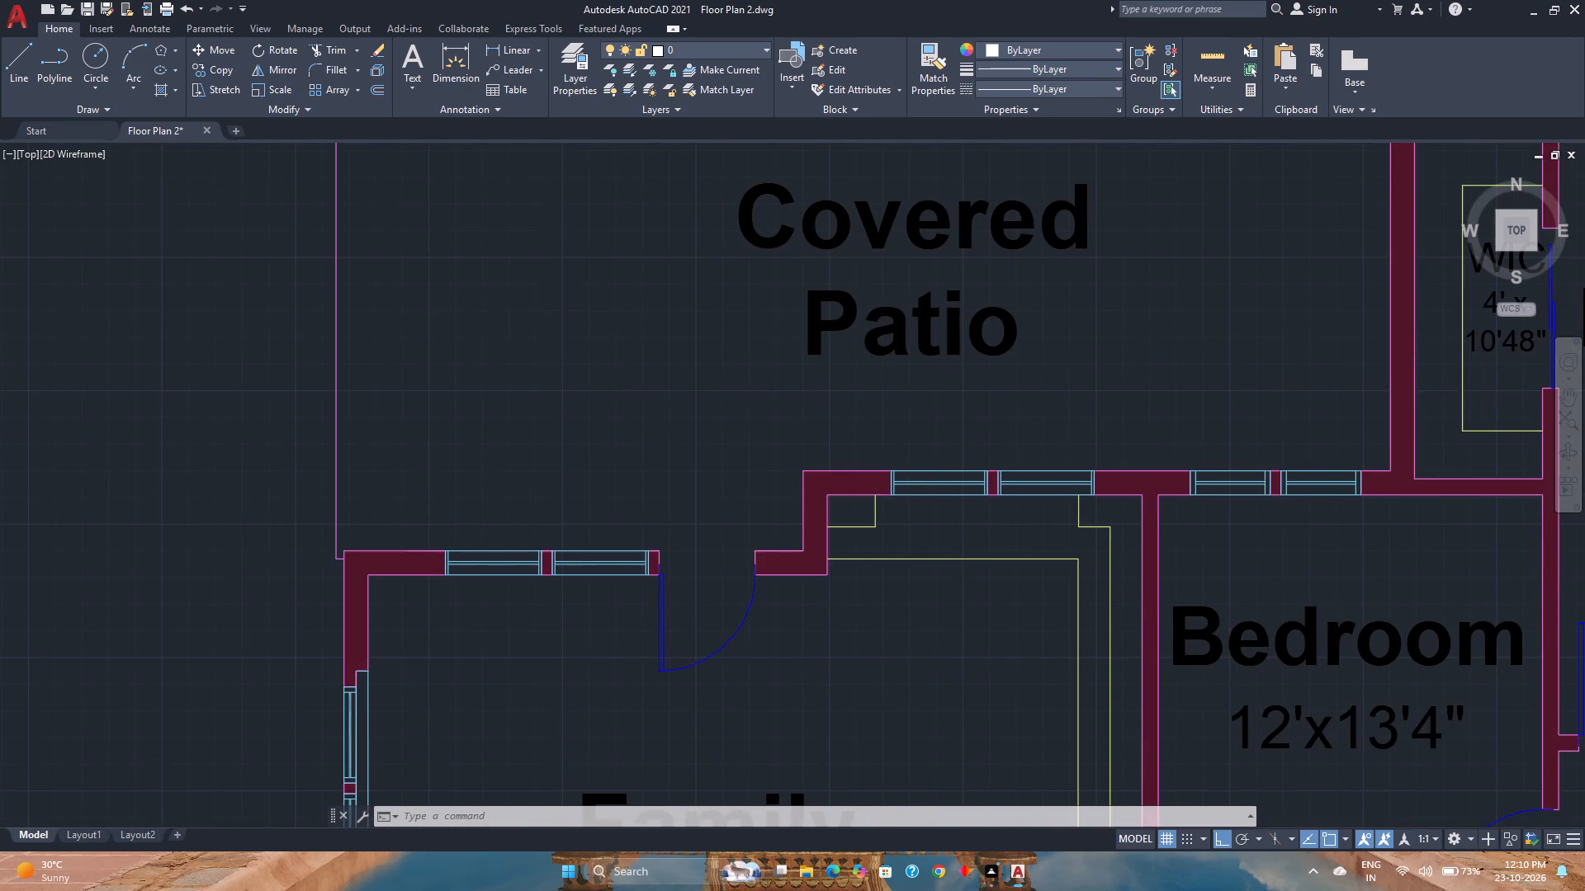
{"action": "middle_click_drag", "start_coordinate": [655, 450], "coordinate": [1441, 593]}
{"action": "middle_click", "coordinate": [1441, 593]}
{"action": "middle_click", "coordinate": [1441, 593]}
{"action": "middle_click", "coordinate": [1441, 593]}
{"action": "middle_click", "coordinate": [1441, 593]}
{"action": "middle_click", "coordinate": [1441, 593]}
{"action": "middle_click", "coordinate": [1441, 593]}
{"action": "middle_click", "coordinate": [1441, 593]}
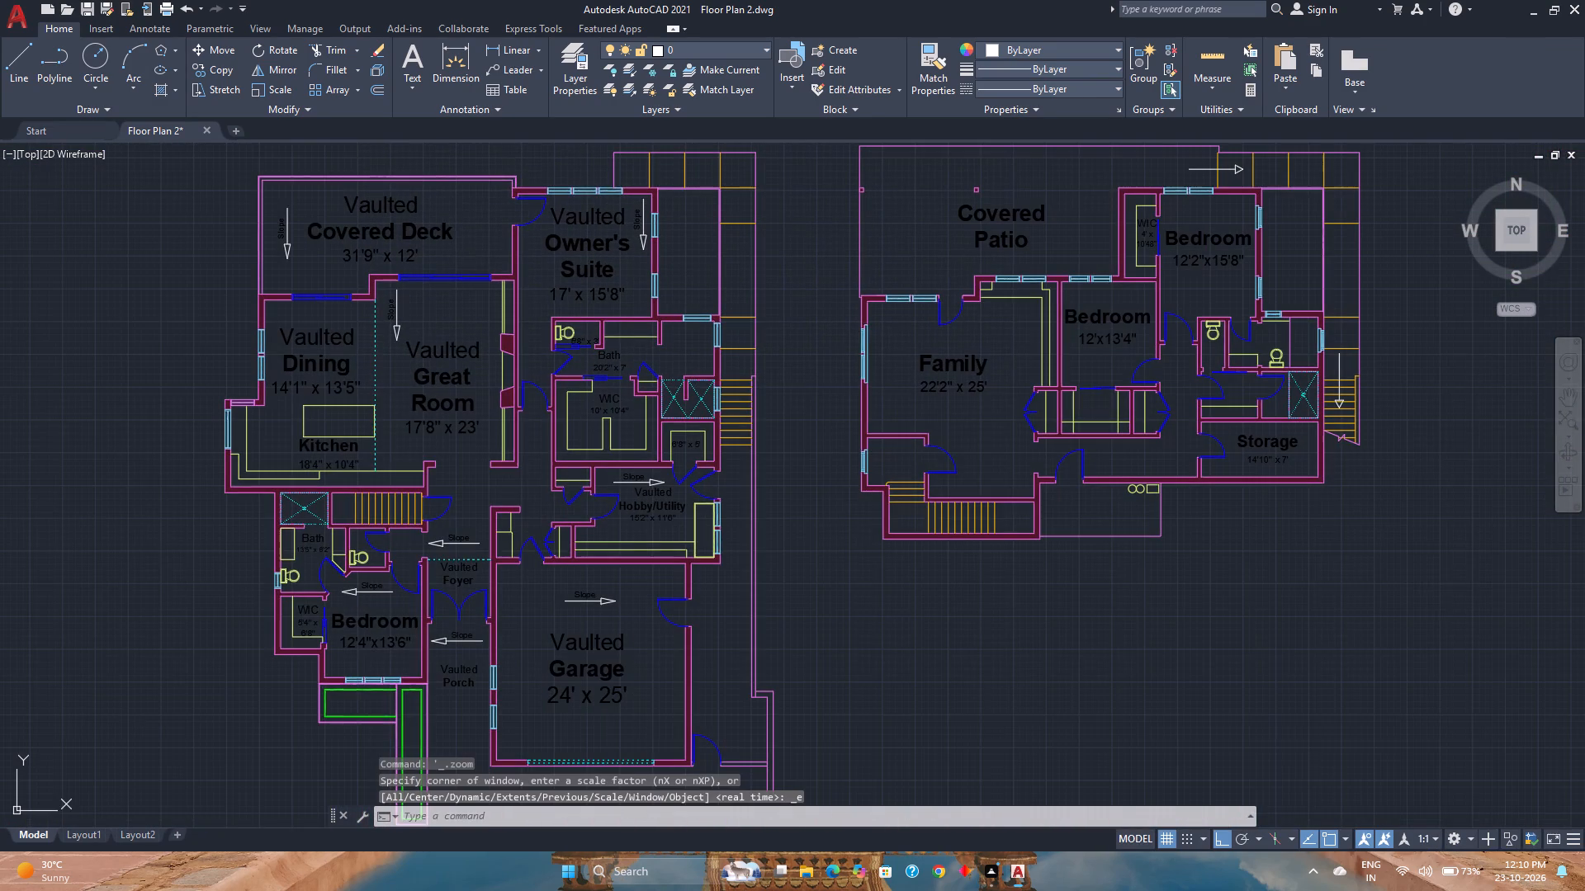
{"action": "scroll", "coordinate": [1104, 621], "scroll_direction": "up", "scroll_amount": 1}
{"action": "middle_click_drag", "start_coordinate": [1104, 621], "coordinate": [1076, 575]}
{"action": "middle_click", "coordinate": [1076, 574]}
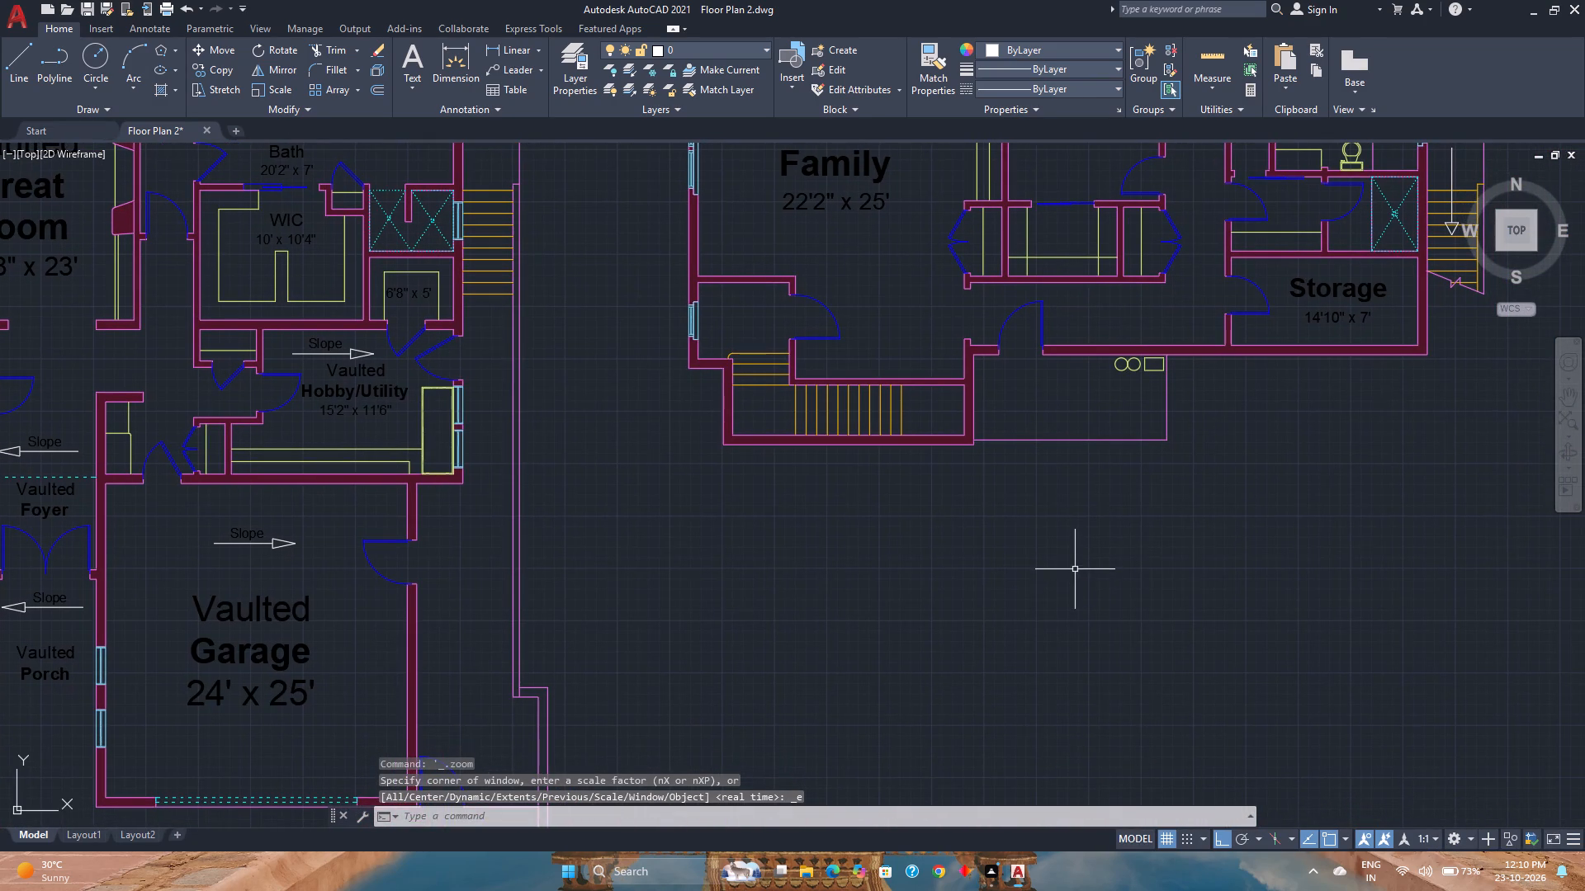
Start a plot of Layout1 and set its plotter to DWG To PDF.pc3.
{"action": "left_click", "coordinate": [68, 832]}
{"action": "scroll", "coordinate": [1430, 533], "scroll_direction": "down", "scroll_amount": 1}
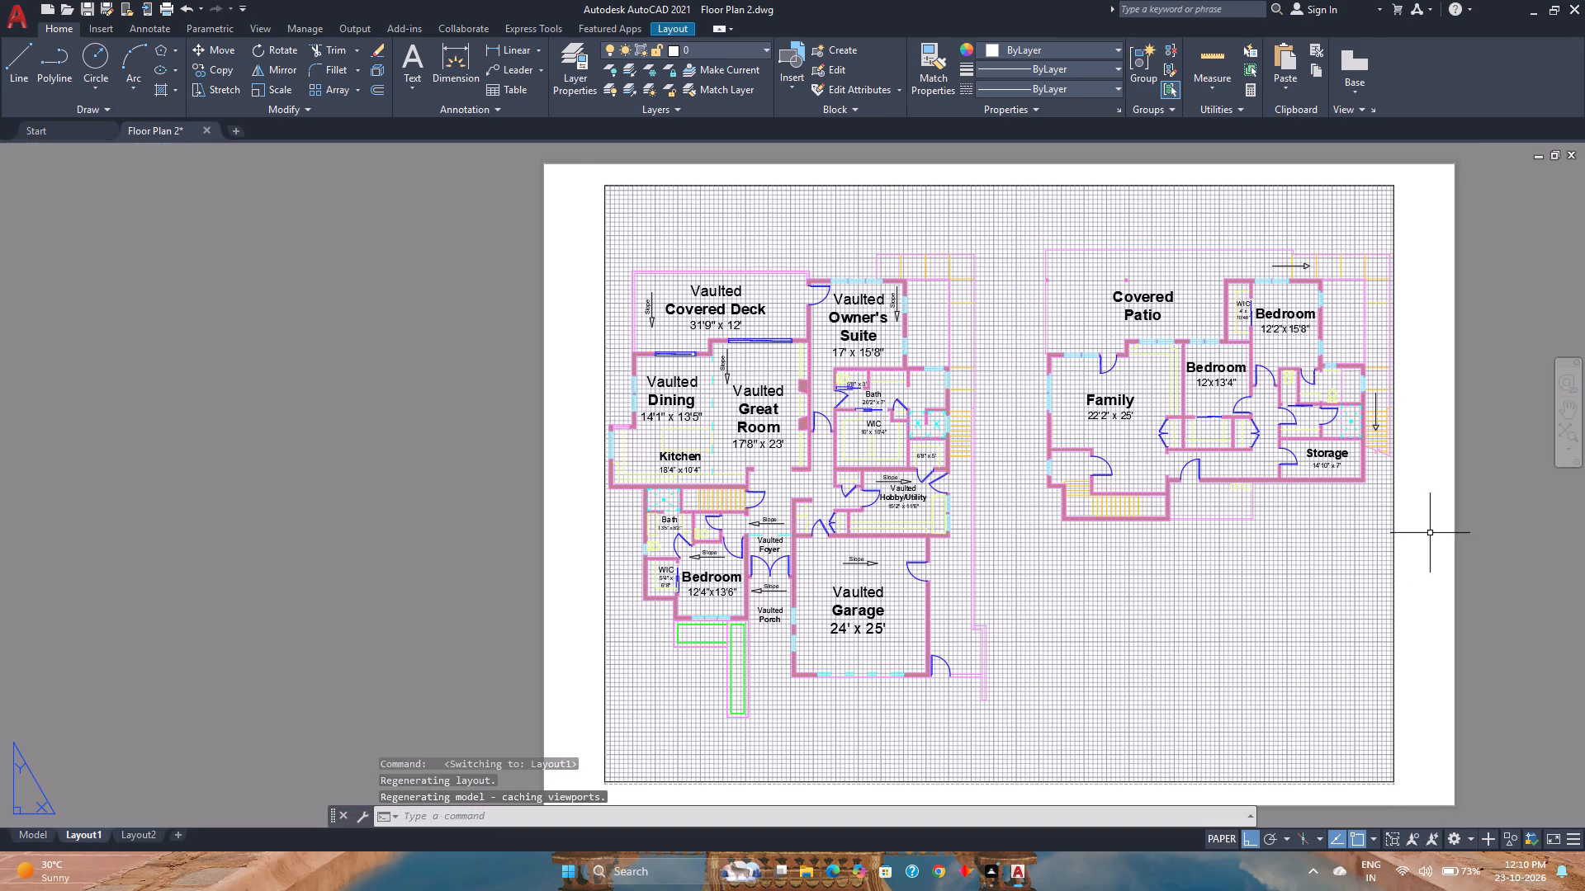
{"action": "middle_click_drag", "start_coordinate": [1426, 535], "coordinate": [1228, 512]}
{"action": "middle_click", "coordinate": [1228, 512]}
{"action": "middle_click", "coordinate": [1224, 512]}
{"action": "middle_click_drag", "start_coordinate": [1320, 538], "coordinate": [1317, 535]}
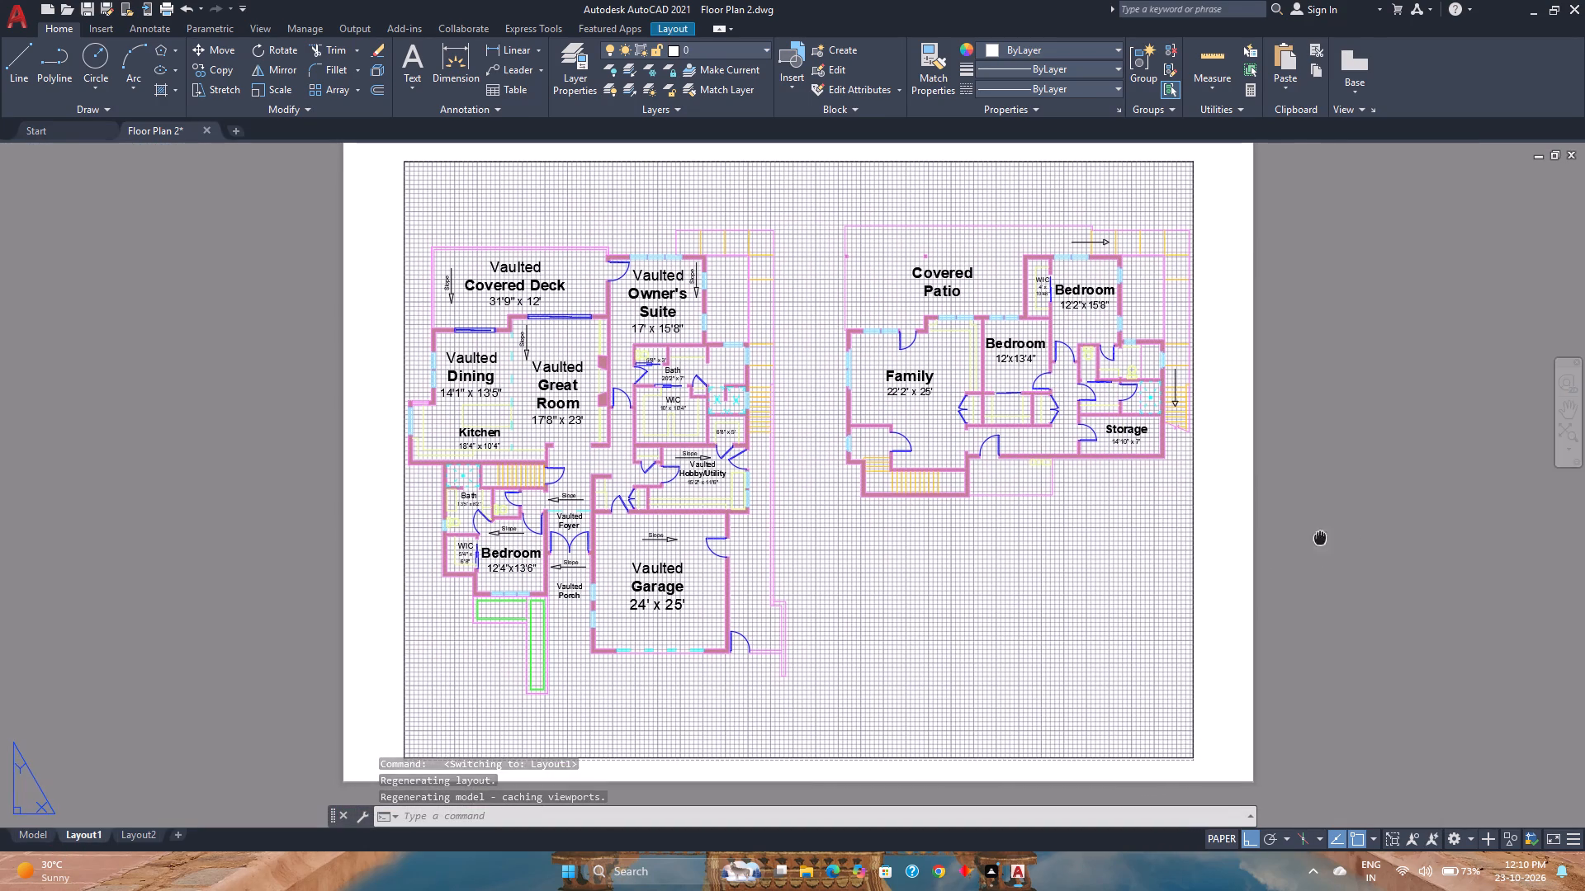
{"action": "middle_click_drag", "start_coordinate": [1317, 535], "coordinate": [1284, 525]}
{"action": "key", "text": "ctrl+p"}
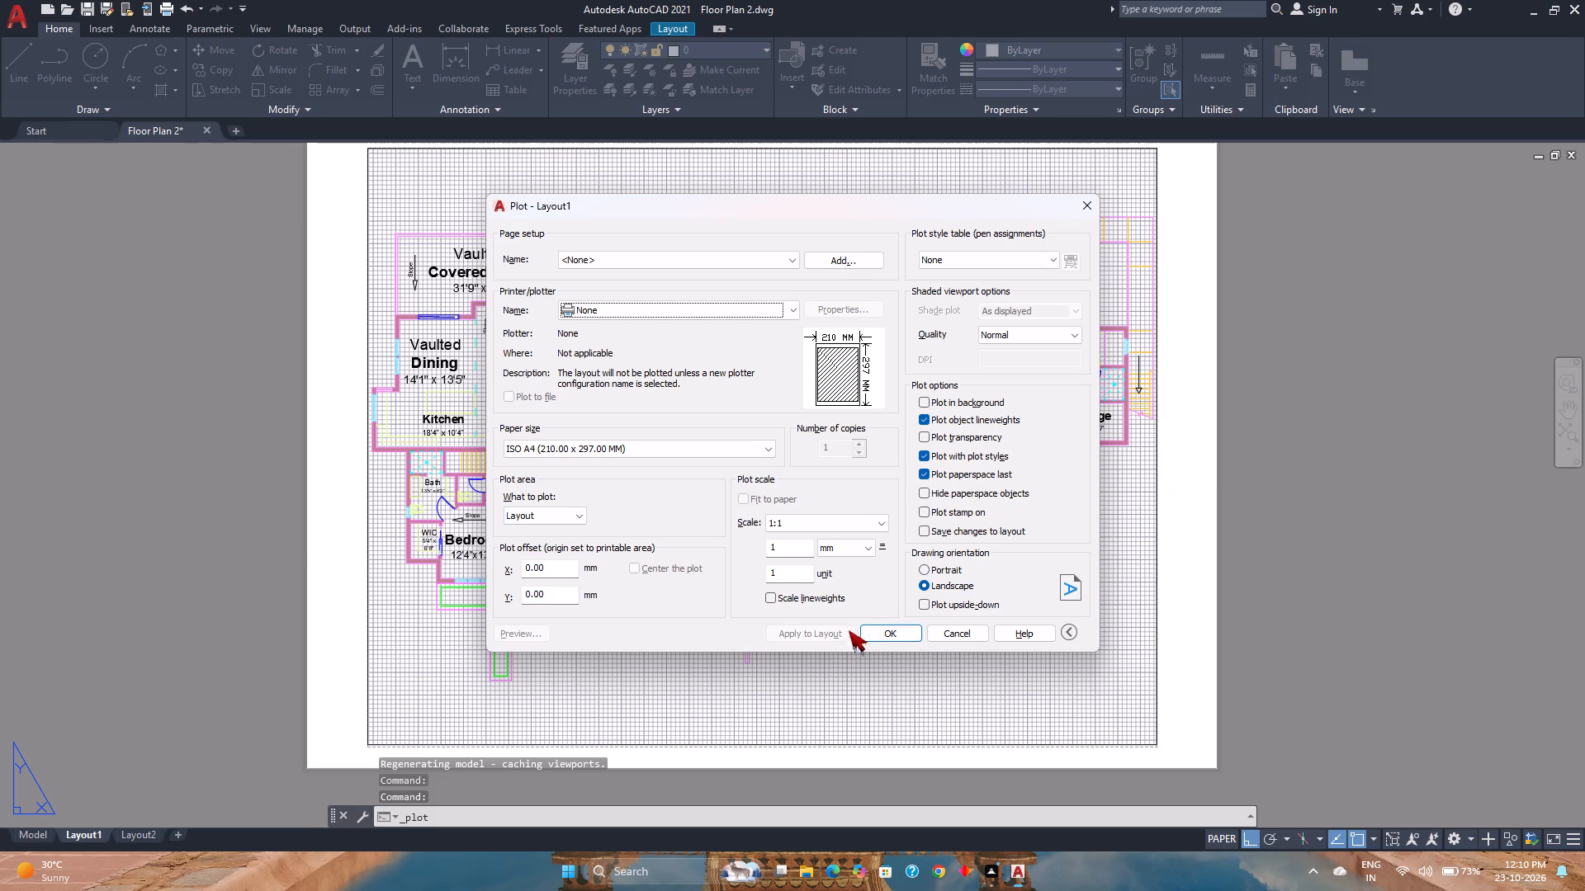
{"action": "left_click", "coordinate": [752, 318]}
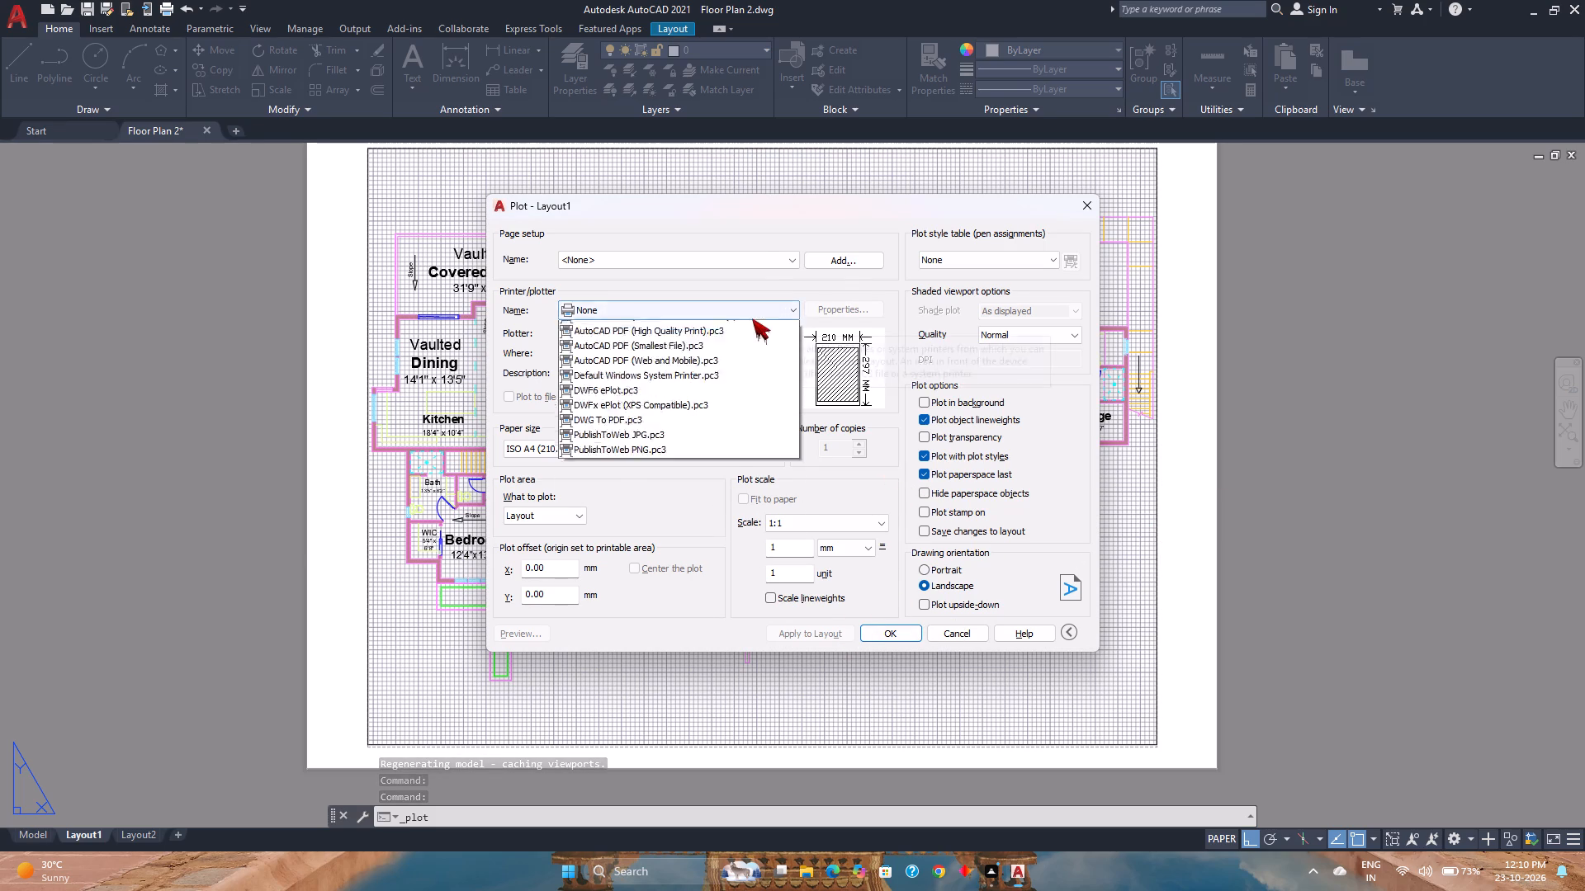
{"action": "left_click", "coordinate": [688, 487]}
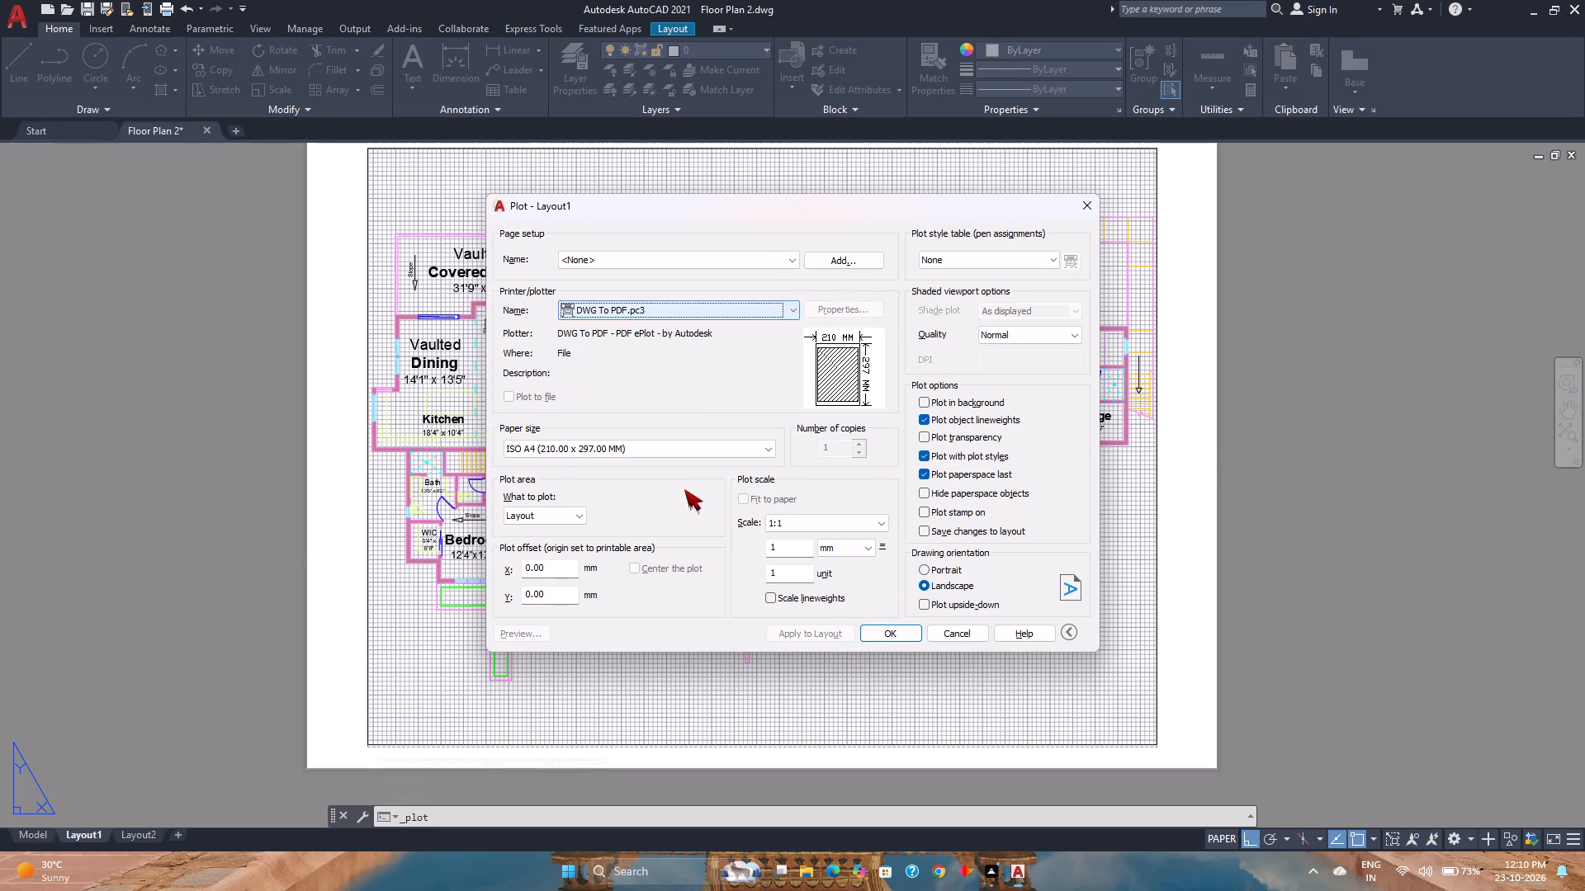
Preview the Layout1 plot to check the colours and line thickness, and close the preview.
{"action": "left_click", "coordinate": [497, 637]}
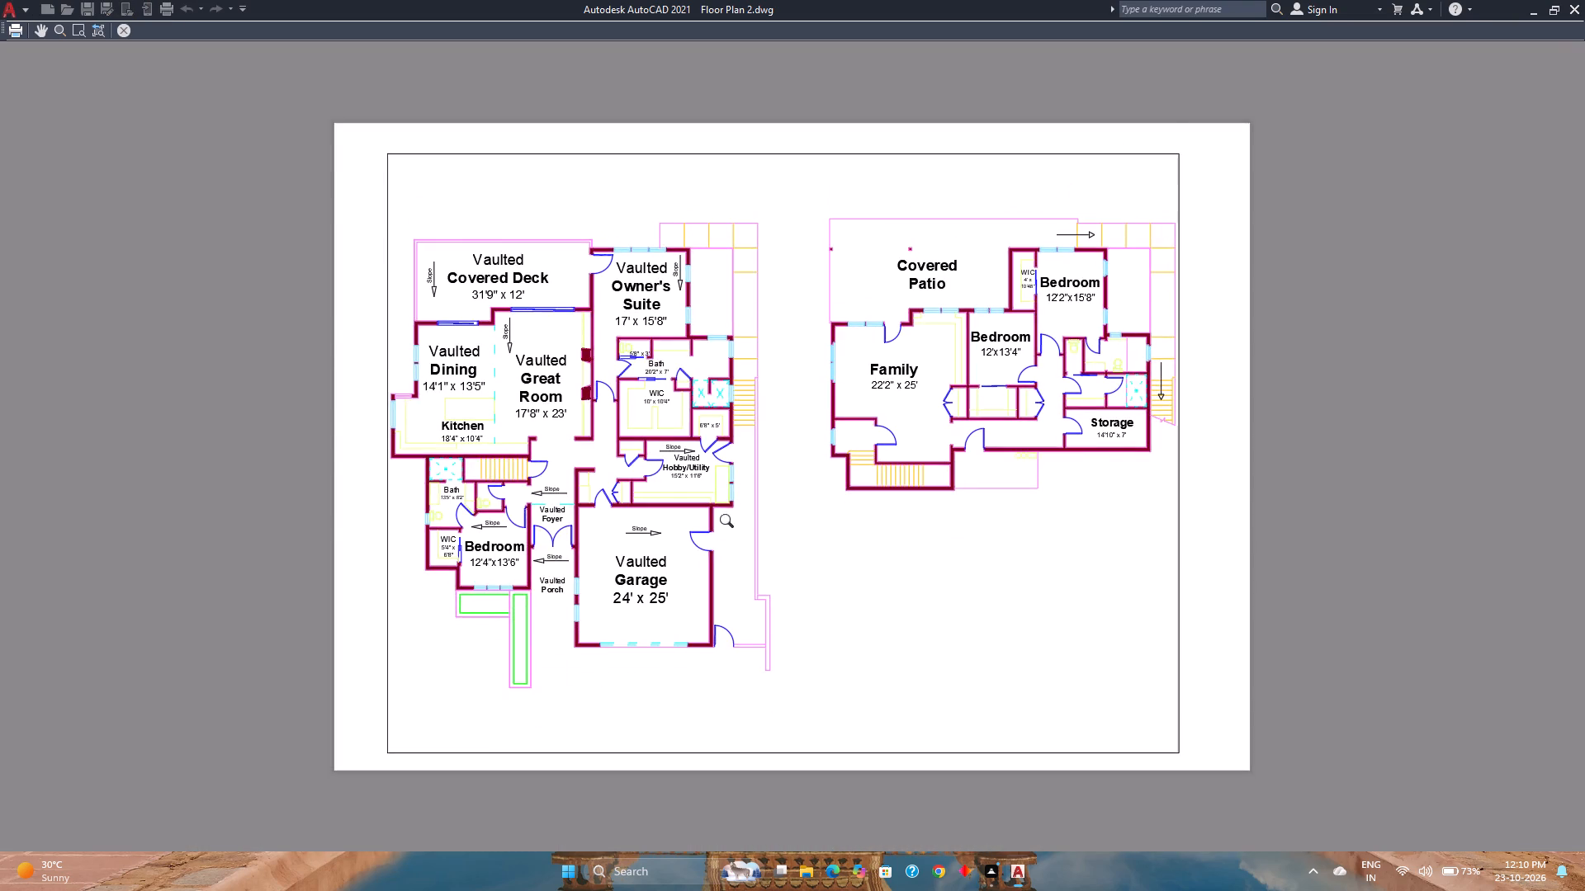
{"action": "scroll", "coordinate": [734, 517], "scroll_direction": "up", "scroll_amount": 3}
{"action": "scroll", "coordinate": [732, 516], "scroll_direction": "down", "scroll_amount": 2}
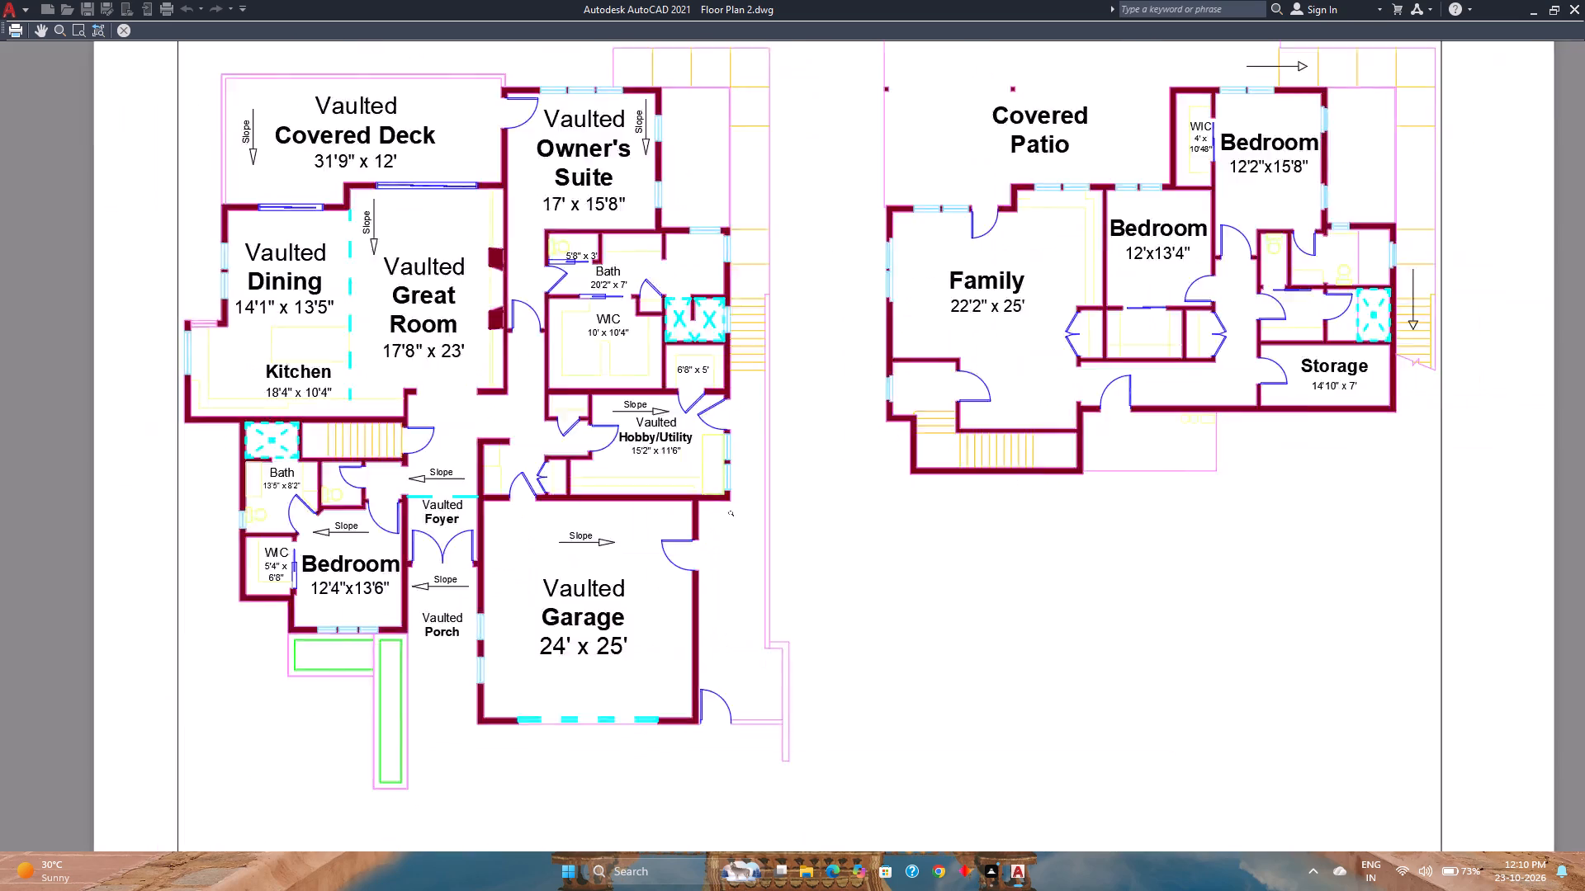
{"action": "scroll", "coordinate": [732, 516], "scroll_direction": "down", "scroll_amount": 1}
{"action": "left_click", "coordinate": [131, 34]}
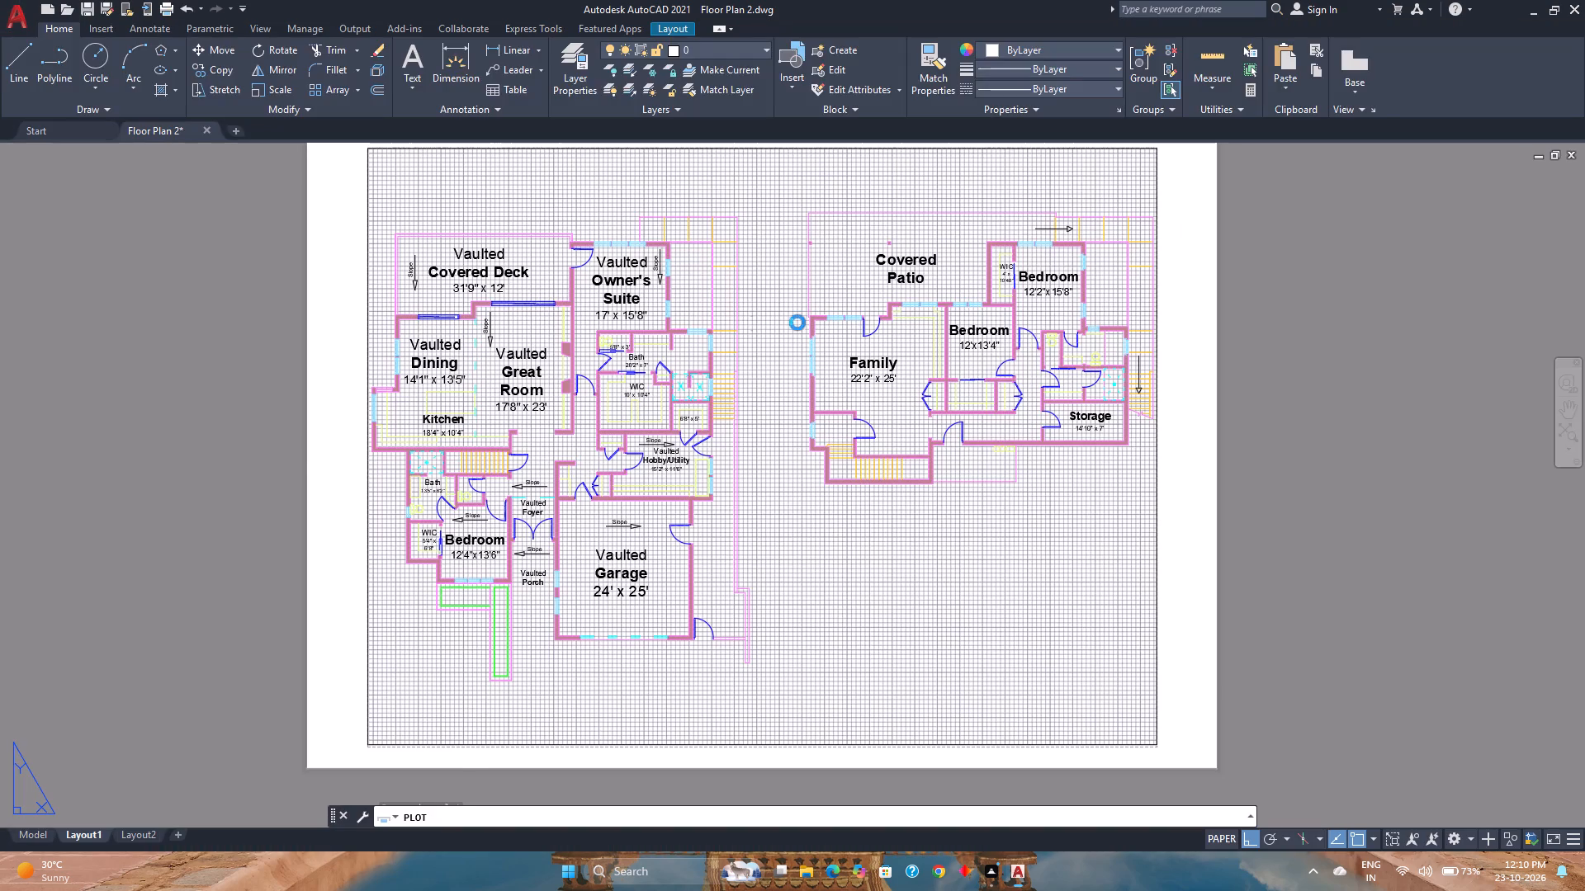
Turn off plotting of object lineweights for Layout1.
{"action": "left_click", "coordinate": [962, 413]}
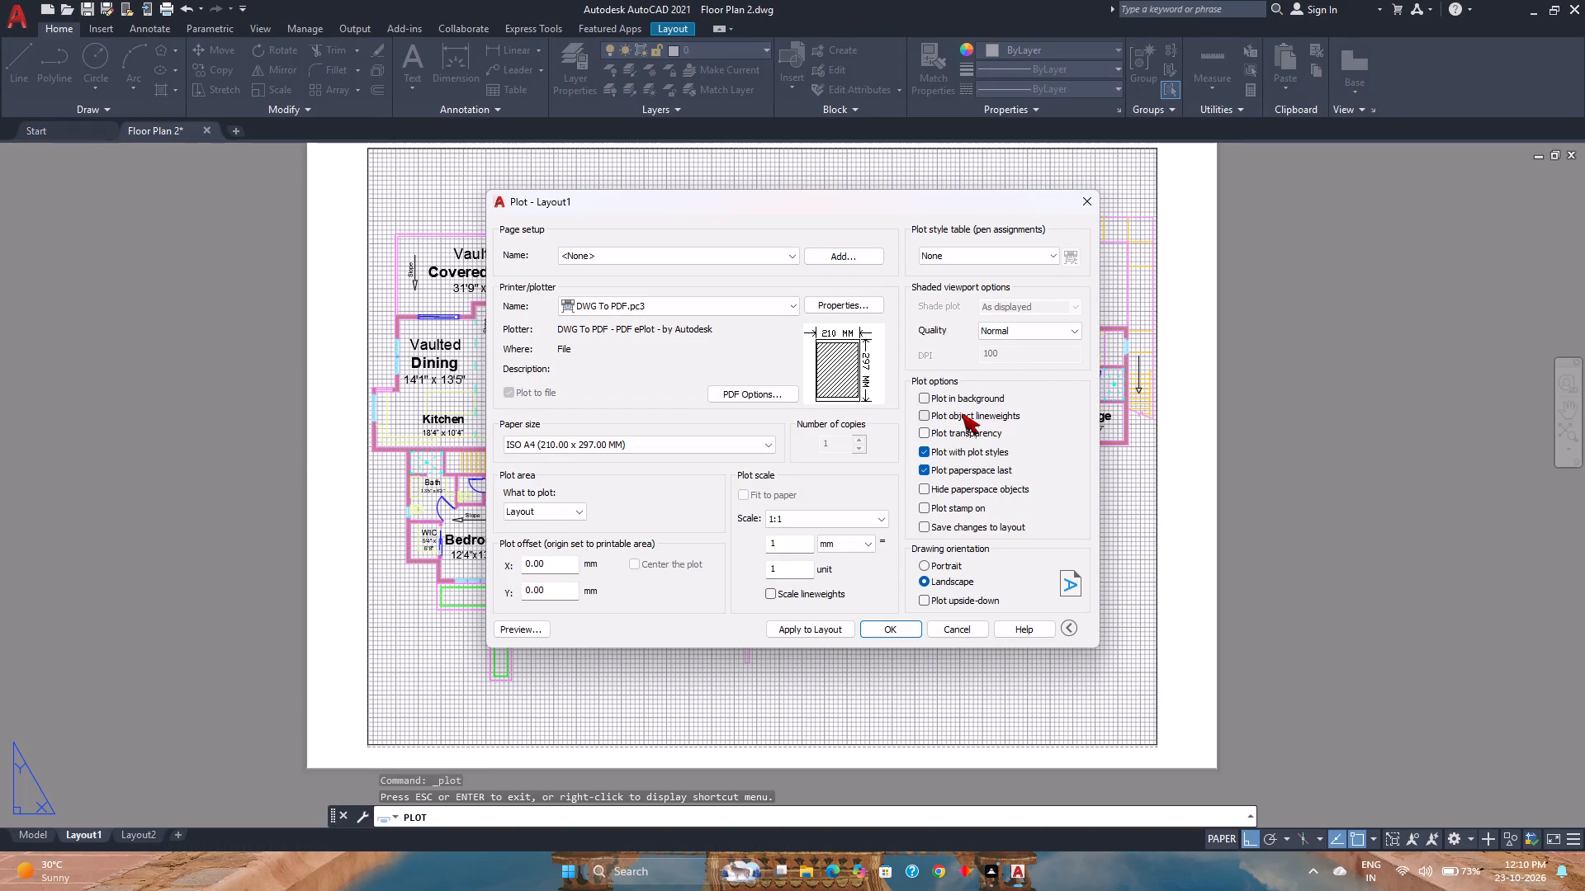
Preview the plot without object lineweights, examine the walls, doors and labels on both plans, and close the preview.
{"action": "left_click", "coordinate": [518, 636]}
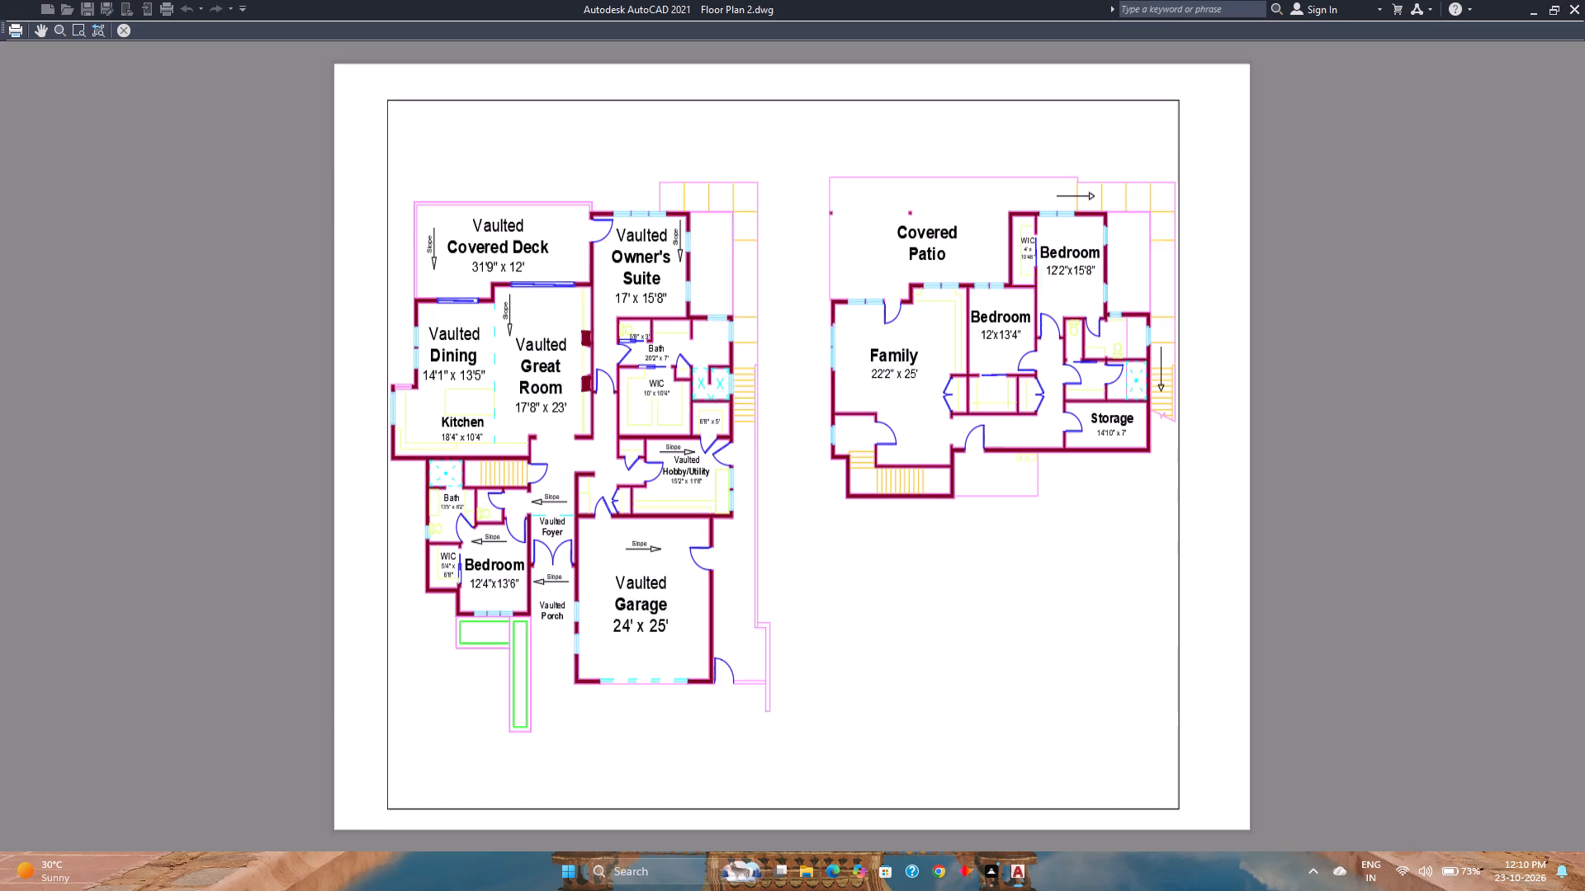
{"action": "scroll", "coordinate": [567, 416], "scroll_direction": "up", "scroll_amount": 5}
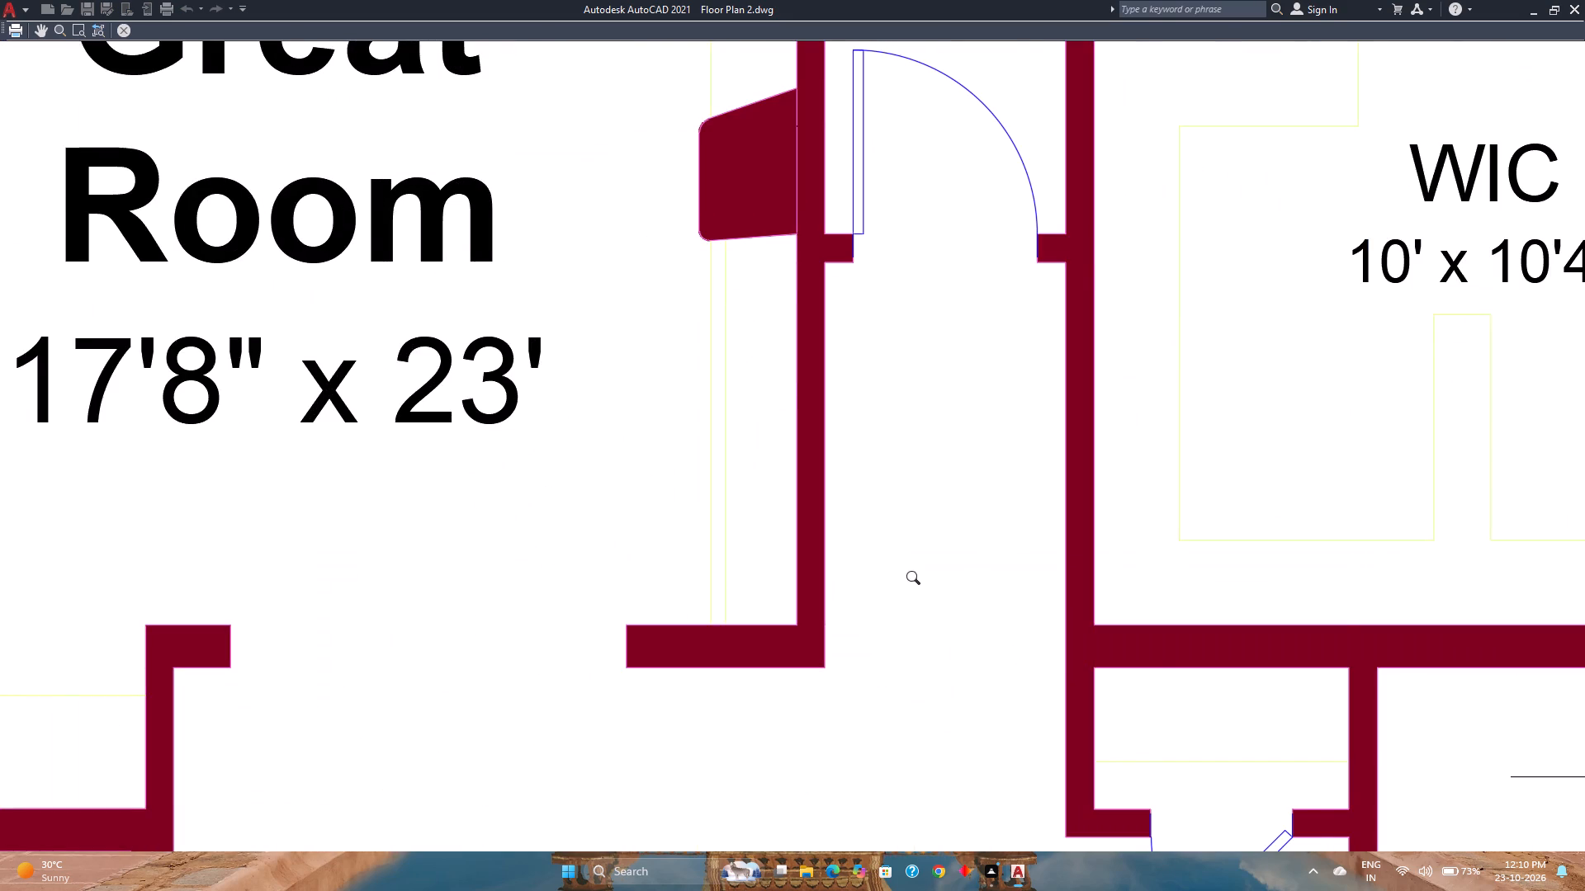
{"action": "scroll", "coordinate": [879, 570], "scroll_direction": "down", "scroll_amount": 4}
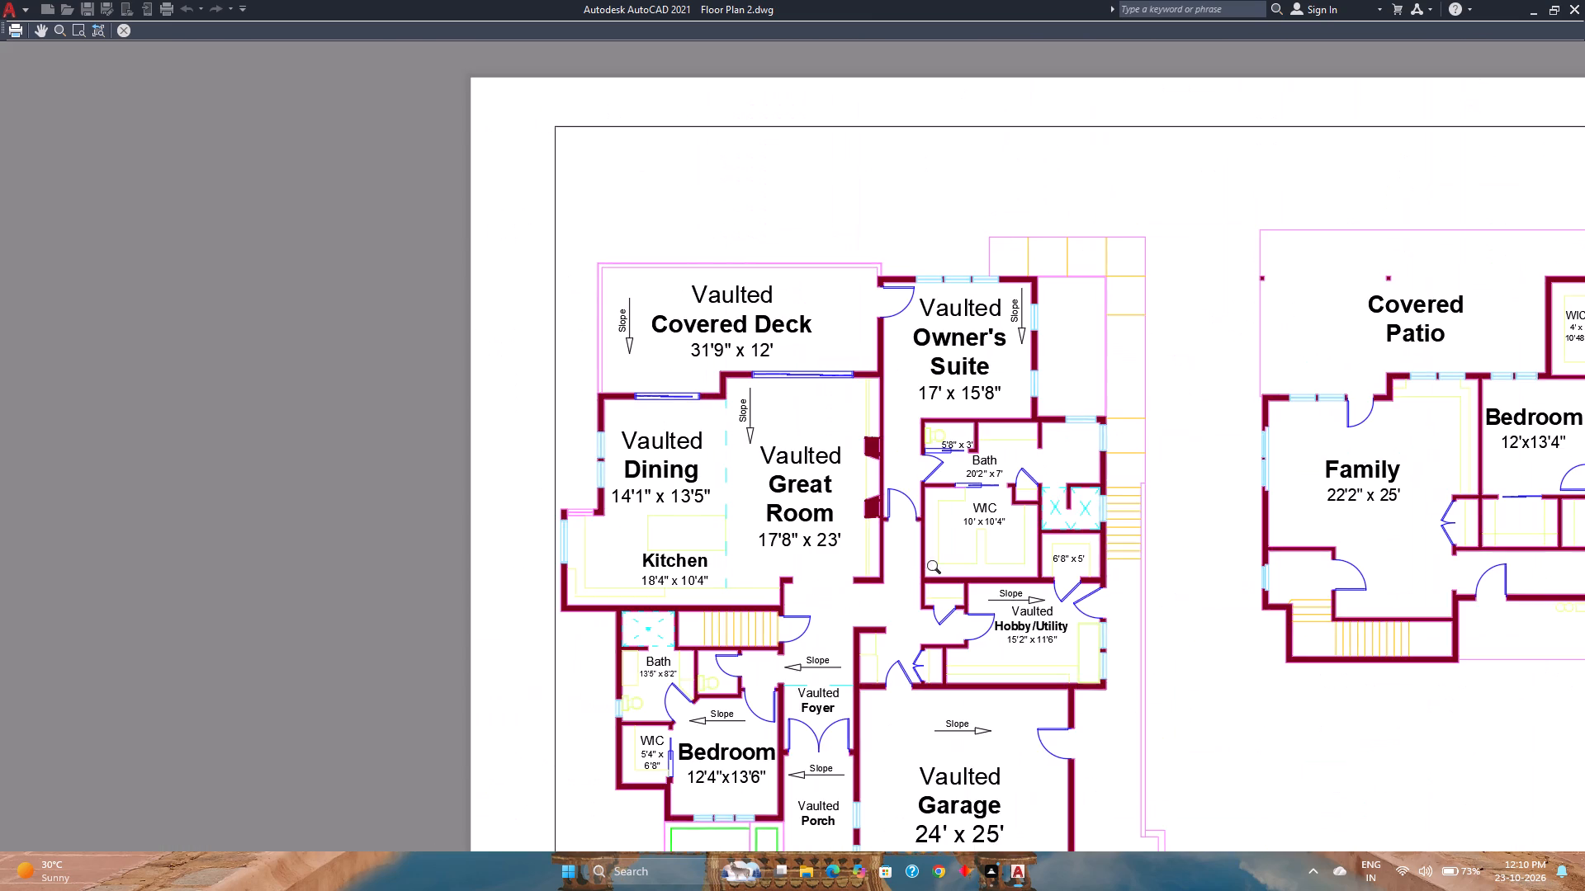
{"action": "middle_click_drag", "start_coordinate": [1010, 579], "coordinate": [750, 525]}
{"action": "middle_click_drag", "start_coordinate": [730, 521], "coordinate": [719, 518]}
{"action": "middle_click_drag", "start_coordinate": [719, 518], "coordinate": [649, 499]}
{"action": "middle_click", "coordinate": [649, 499]}
{"action": "scroll", "coordinate": [649, 499], "scroll_direction": "down", "scroll_amount": 1}
{"action": "scroll", "coordinate": [843, 522], "scroll_direction": "up", "scroll_amount": 1}
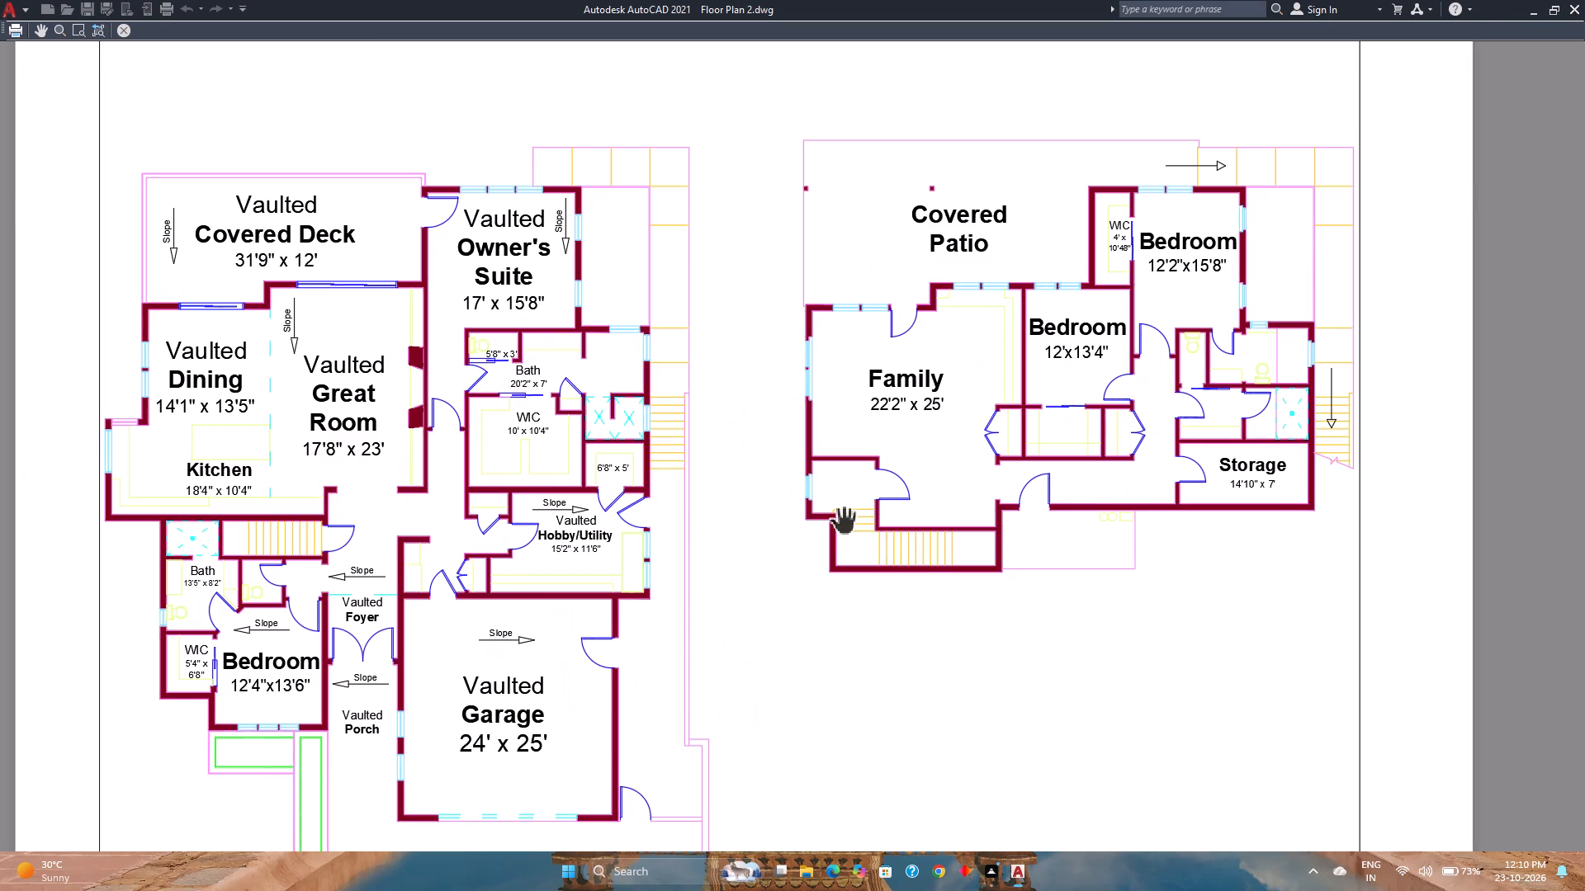
{"action": "scroll", "coordinate": [843, 522], "scroll_direction": "down", "scroll_amount": 2}
{"action": "scroll", "coordinate": [843, 522], "scroll_direction": "up", "scroll_amount": 1}
{"action": "scroll", "coordinate": [843, 522], "scroll_direction": "down", "scroll_amount": 1}
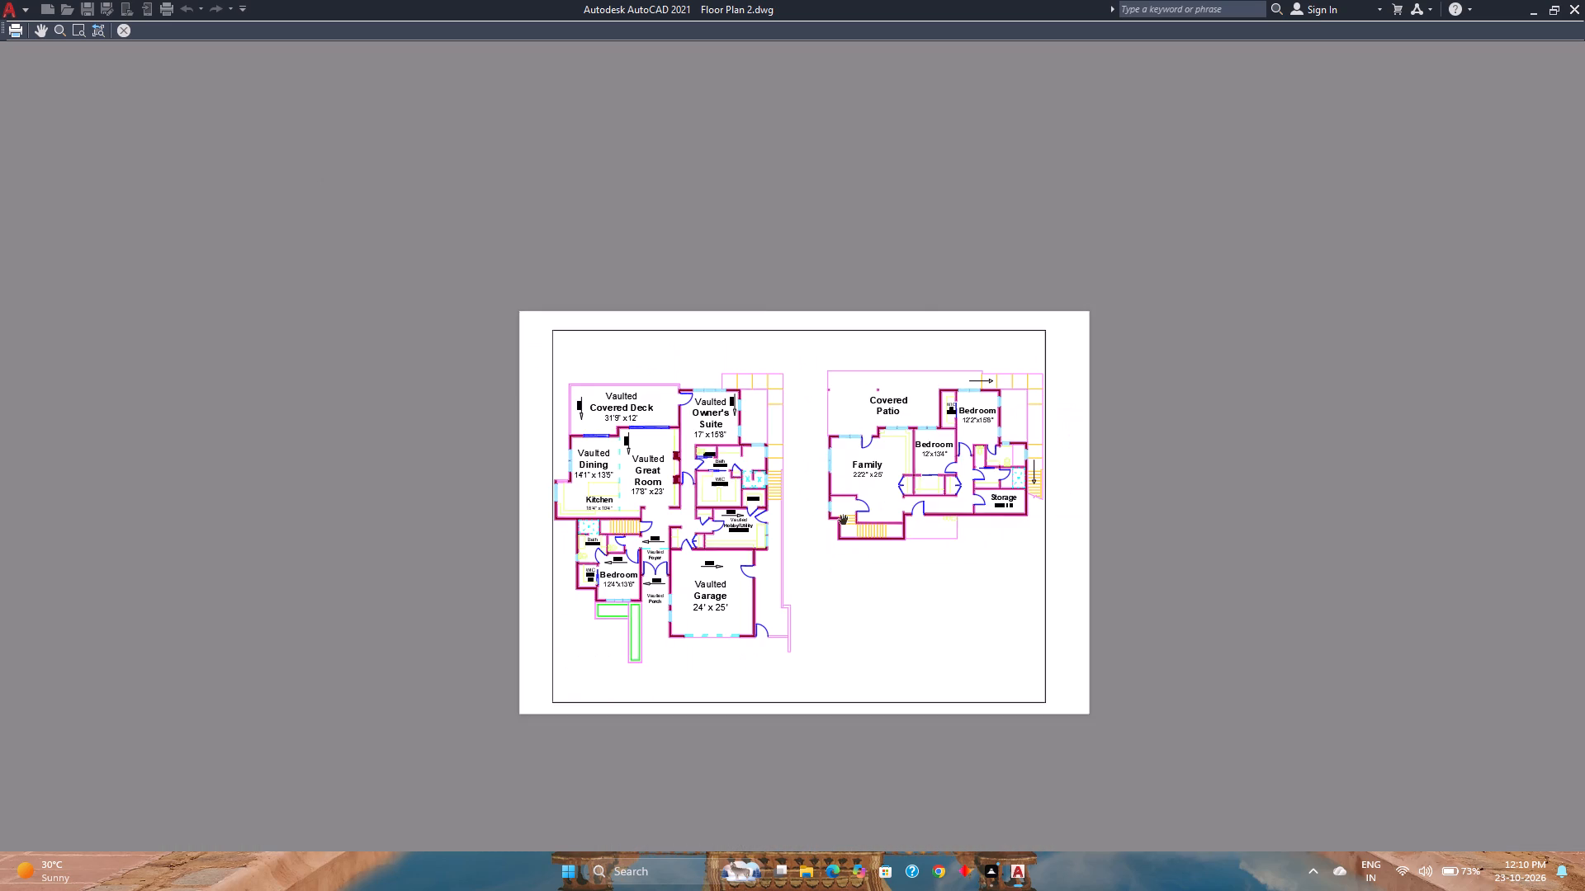
{"action": "scroll", "coordinate": [843, 522], "scroll_direction": "up", "scroll_amount": 2}
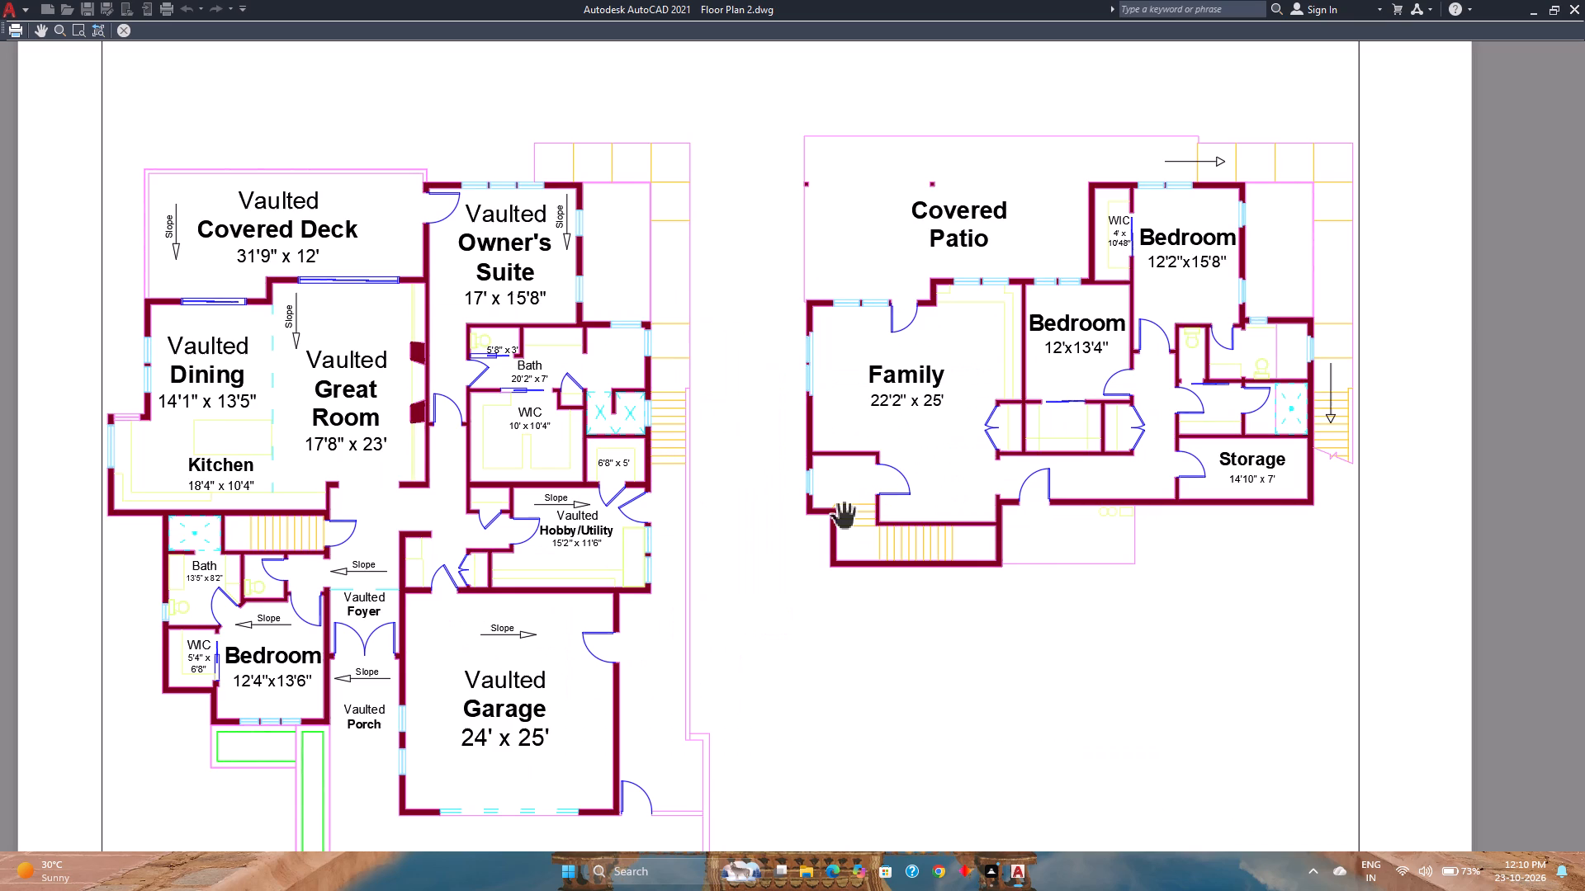
{"action": "scroll", "coordinate": [843, 522], "scroll_direction": "down", "scroll_amount": 1}
{"action": "scroll", "coordinate": [770, 514], "scroll_direction": "up", "scroll_amount": 2}
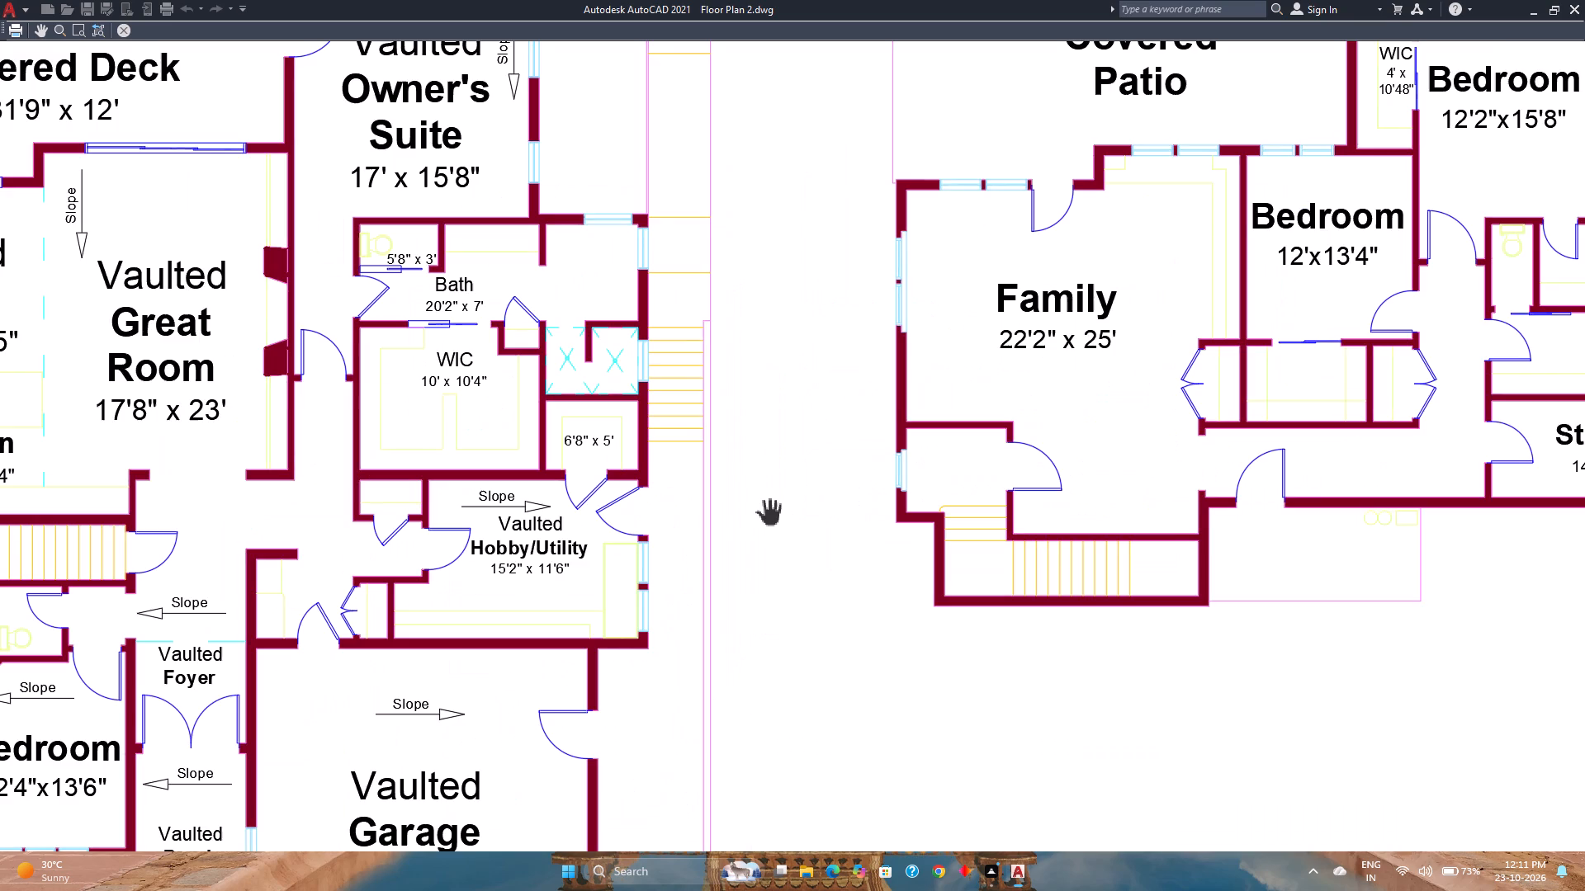
{"action": "scroll", "coordinate": [769, 513], "scroll_direction": "down", "scroll_amount": 1}
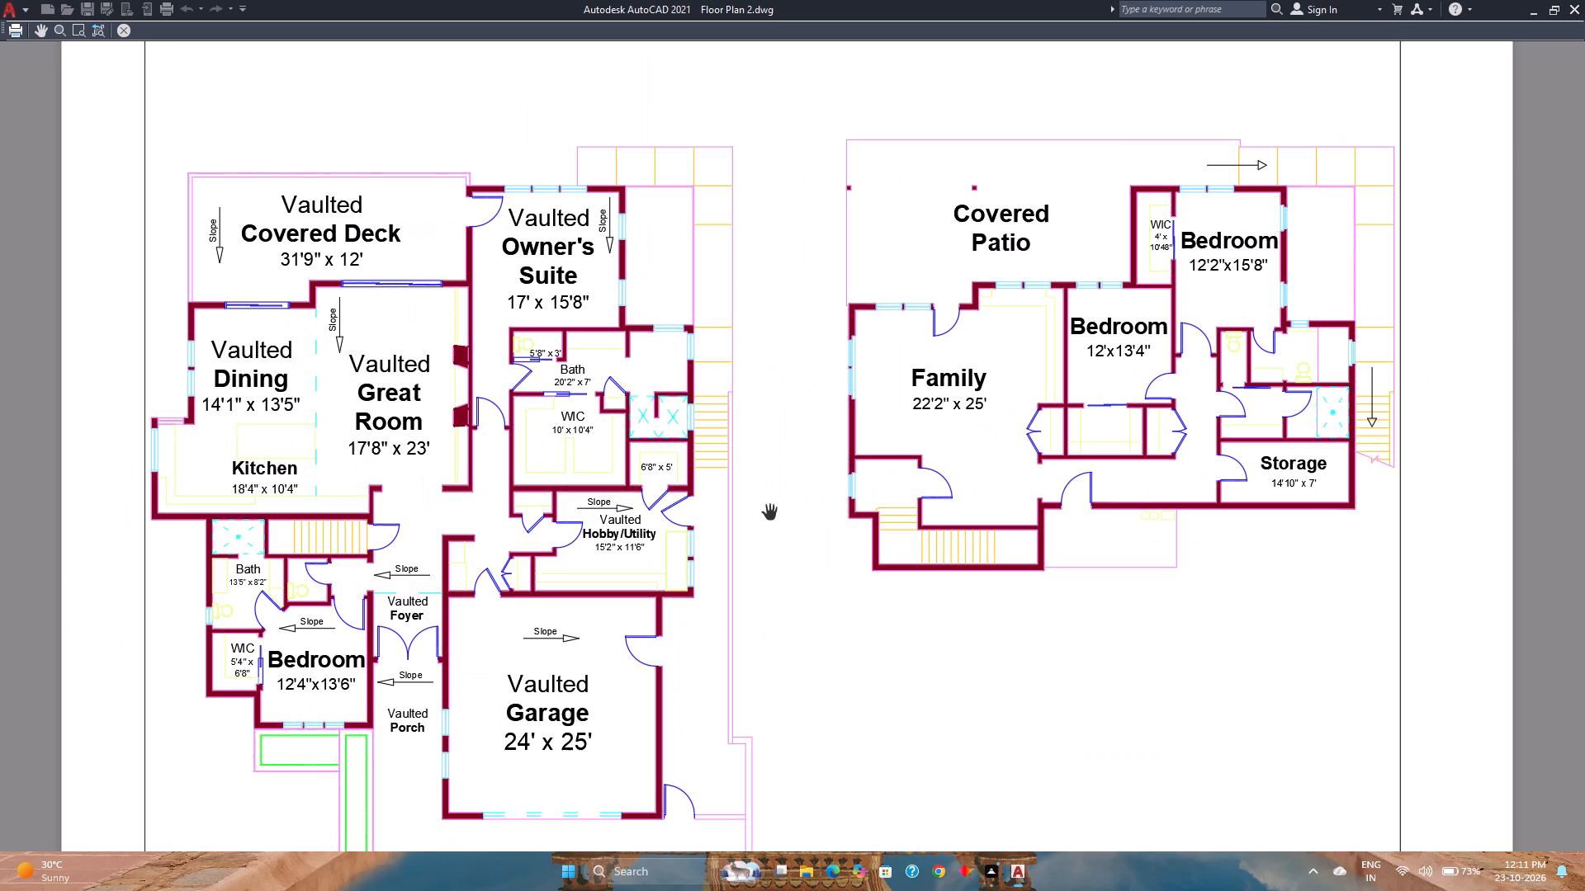
{"action": "left_click", "coordinate": [132, 32]}
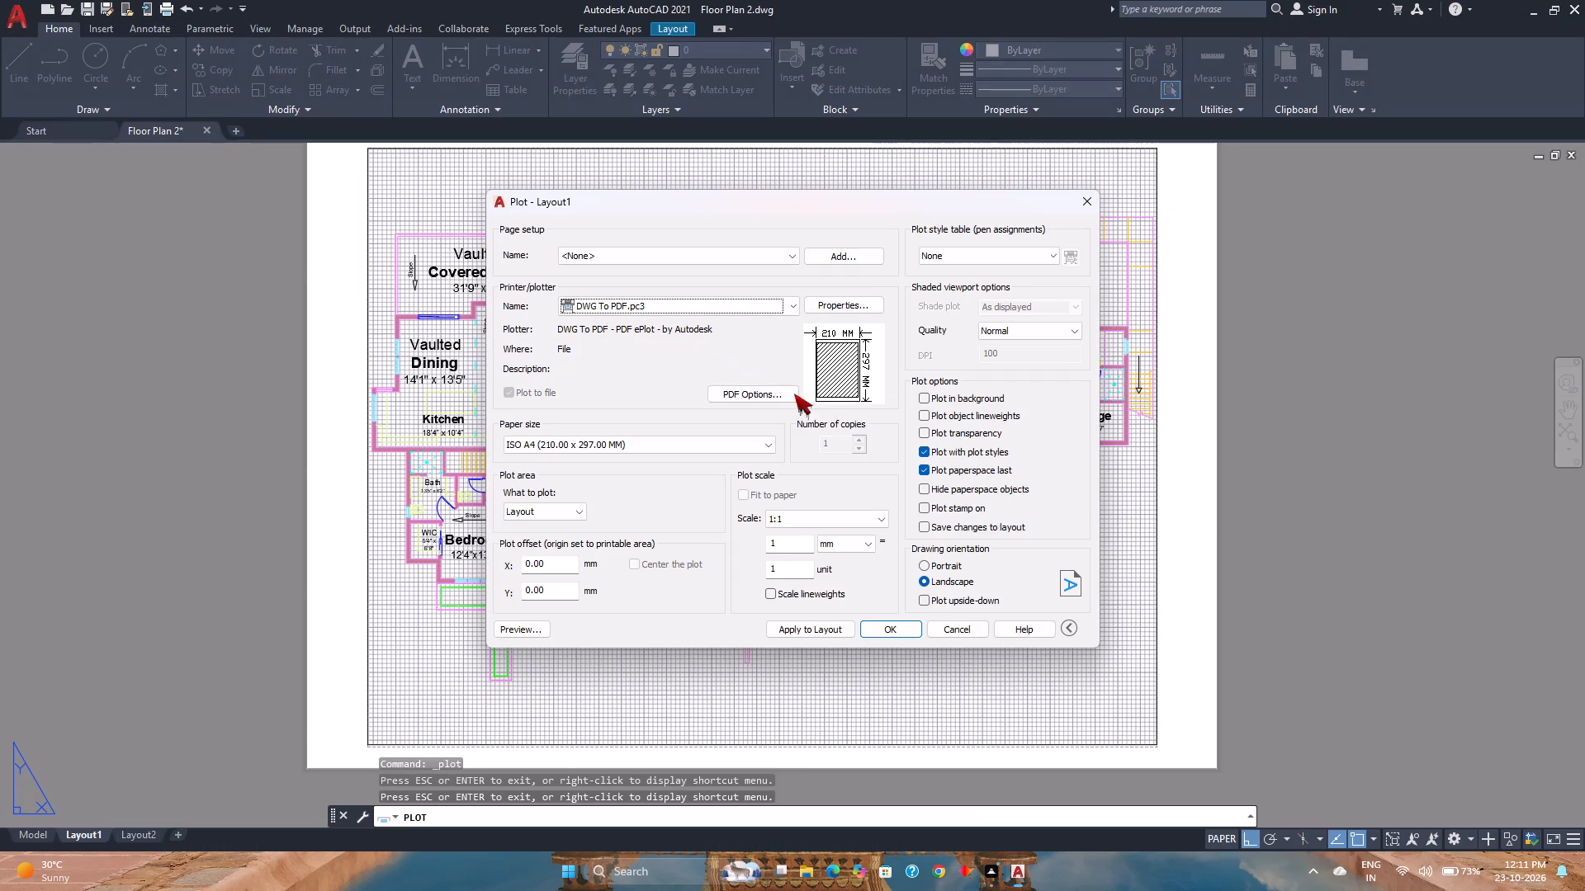
Set the plot quality to Presentation and the plot style table to Grayscale.ctb.
{"action": "left_click", "coordinate": [1014, 323]}
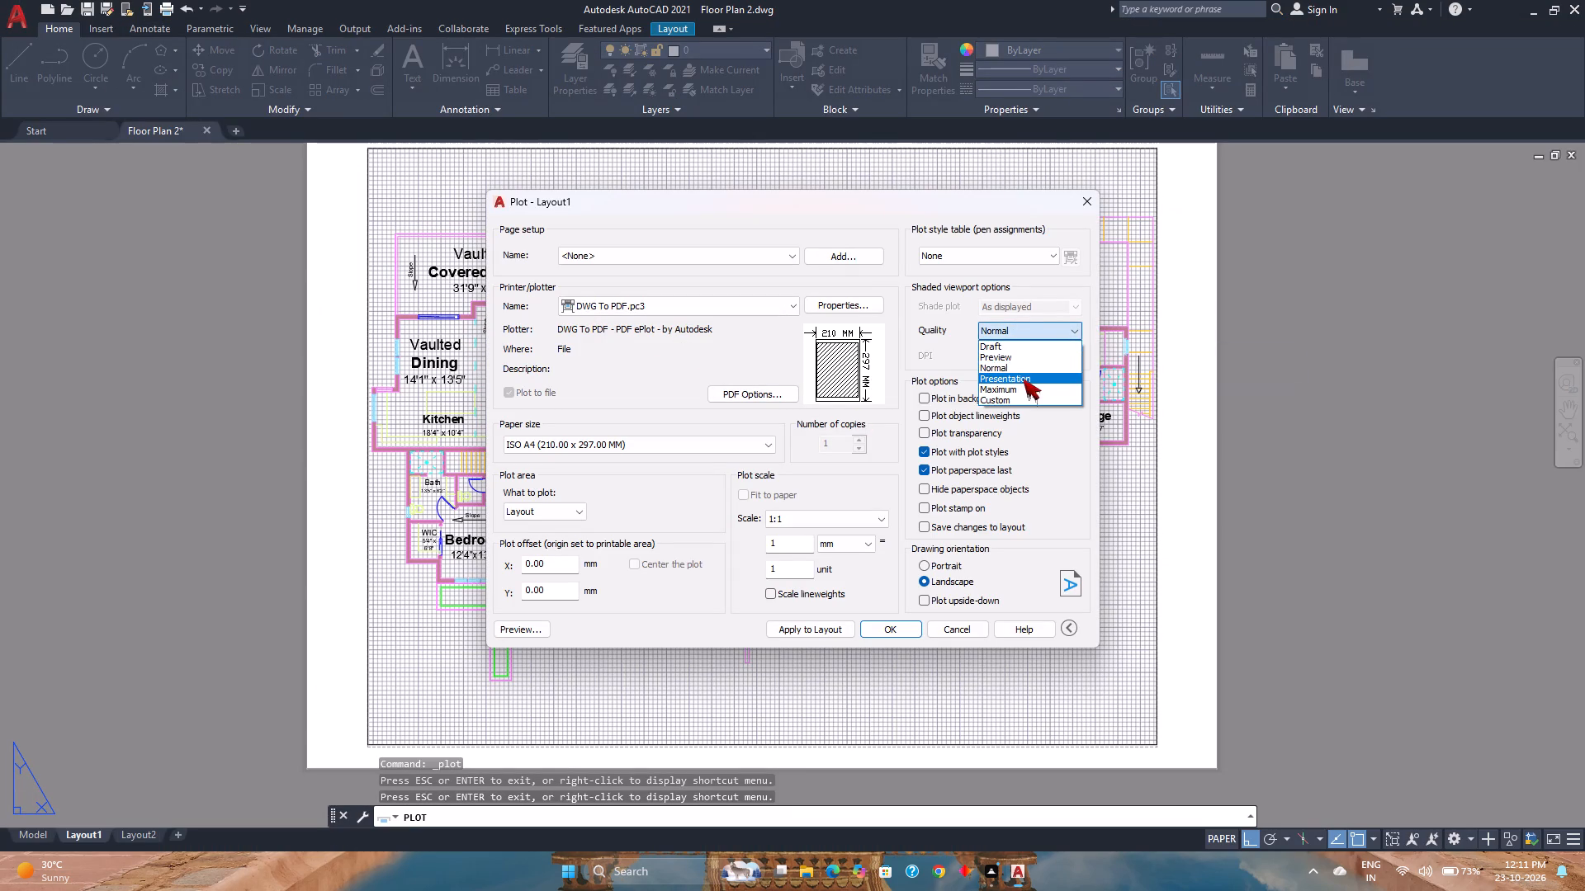
{"action": "left_click", "coordinate": [1024, 380]}
{"action": "left_click", "coordinate": [992, 262]}
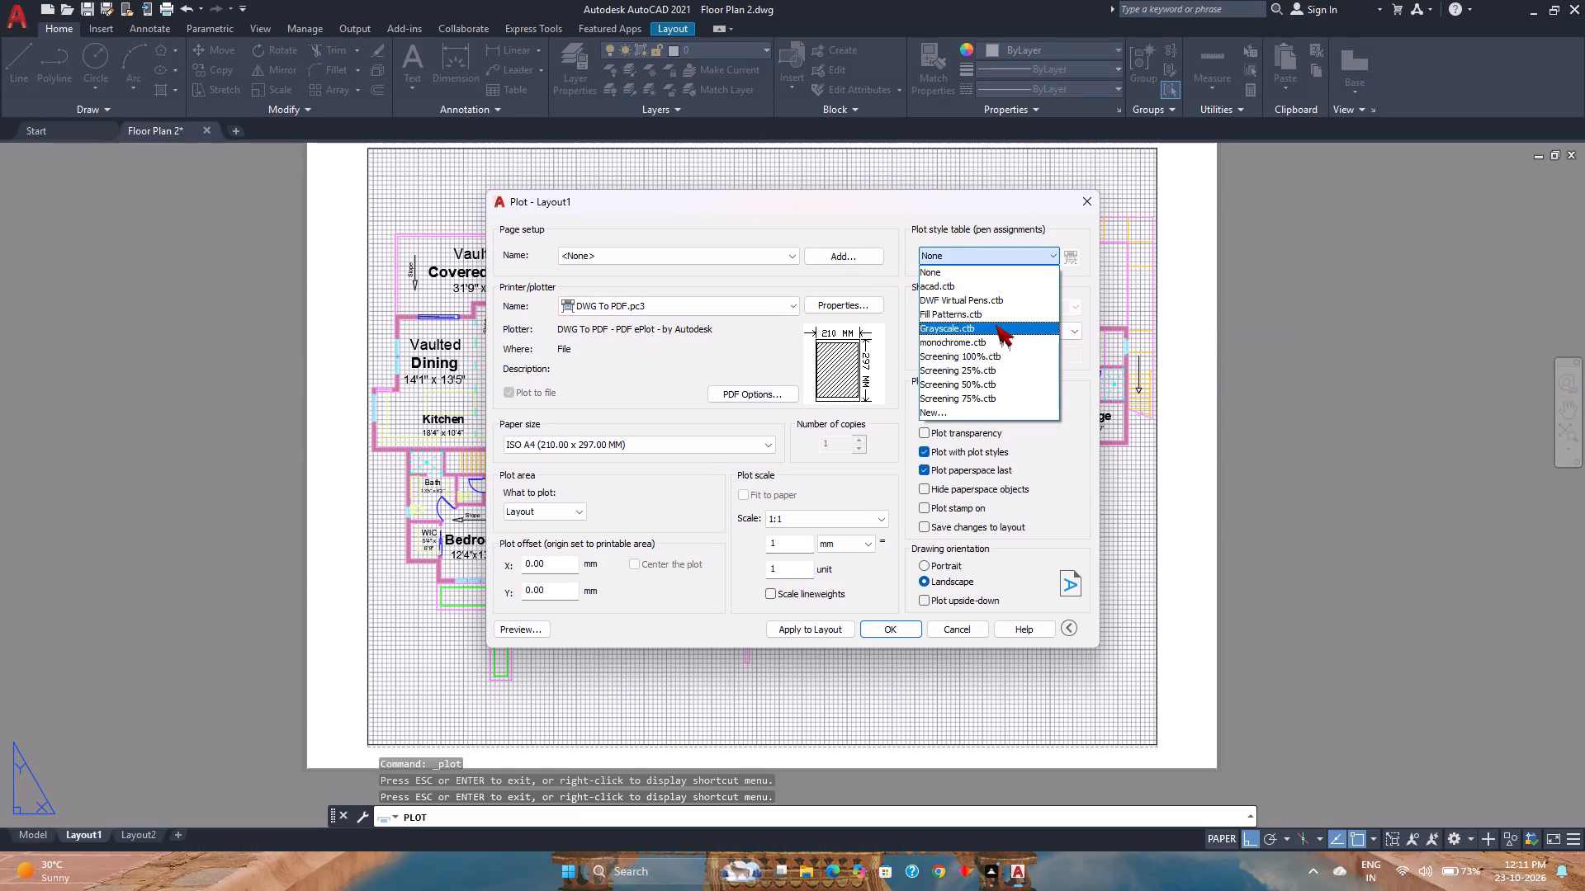
{"action": "left_click", "coordinate": [996, 325]}
Preview the Layout1 plot with the Grayscale plot style, examine the walls, fixtures and labels on both floor plans, and close the preview.
{"action": "left_click", "coordinate": [531, 626]}
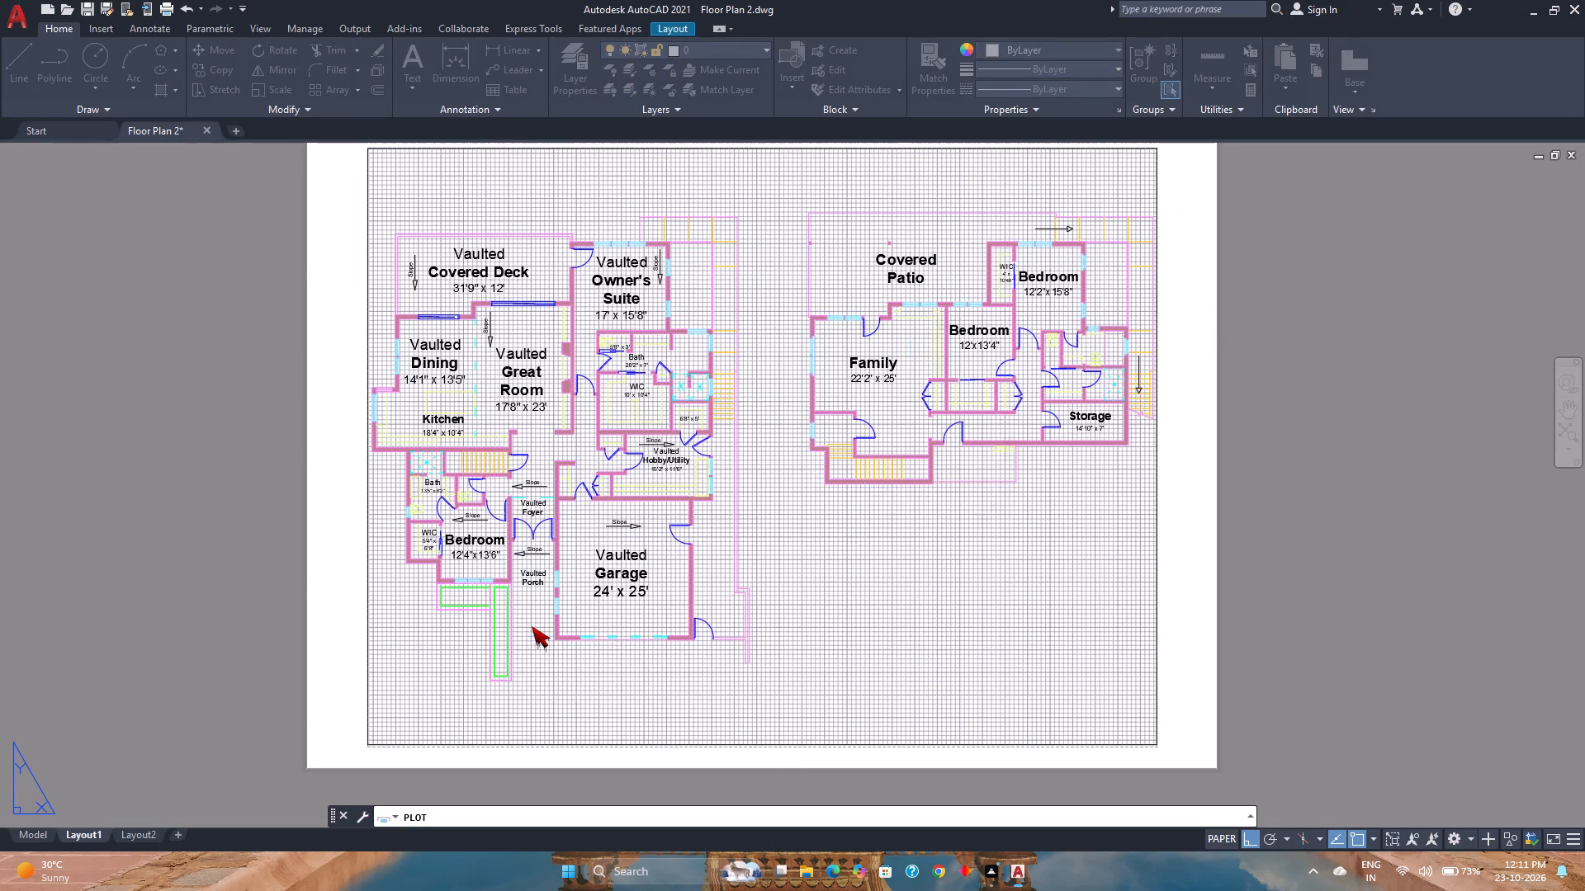
{"action": "scroll", "coordinate": [944, 369], "scroll_direction": "up", "scroll_amount": 2}
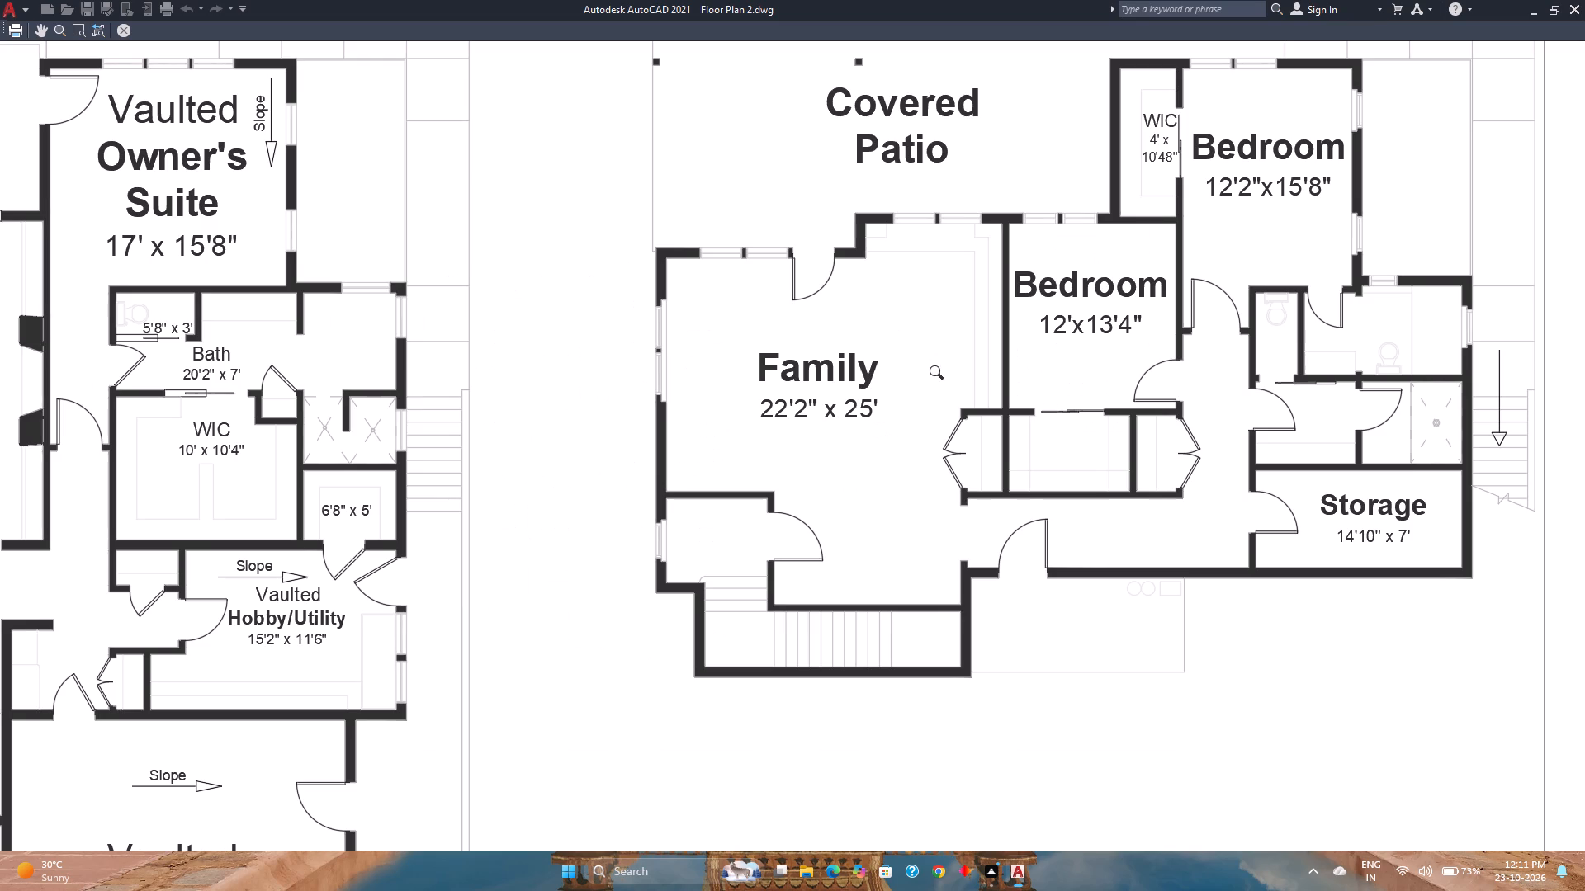
{"action": "scroll", "coordinate": [519, 472], "scroll_direction": "down", "scroll_amount": 1}
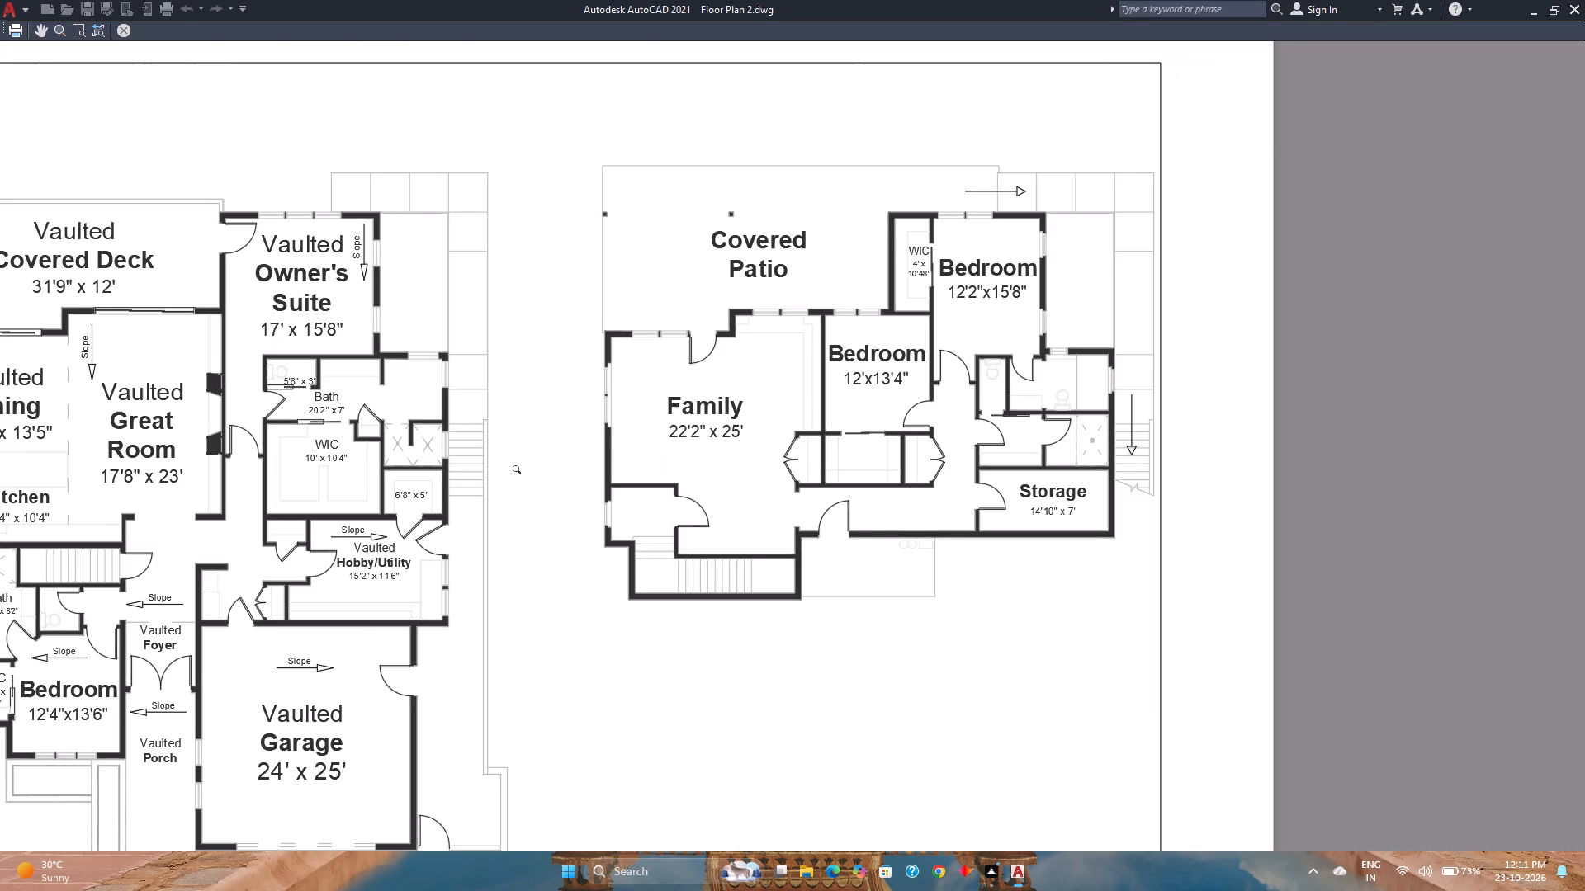
{"action": "scroll", "coordinate": [512, 464], "scroll_direction": "up", "scroll_amount": 1}
{"action": "middle_click_drag", "start_coordinate": [512, 464], "coordinate": [700, 526]}
{"action": "middle_click", "coordinate": [700, 526]}
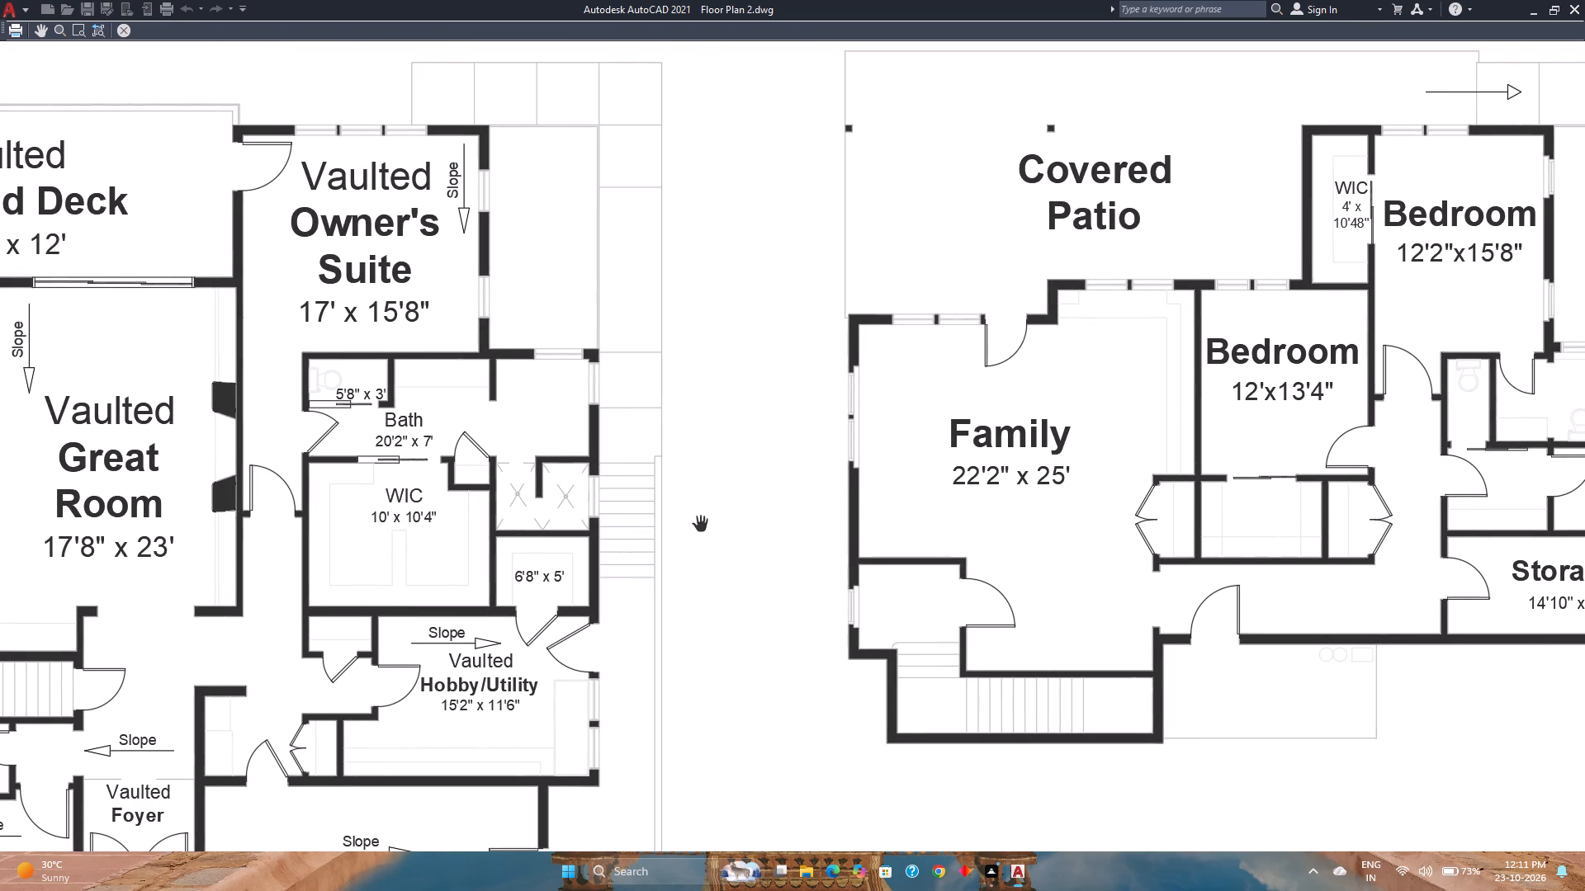
{"action": "scroll", "coordinate": [459, 522], "scroll_direction": "down", "scroll_amount": 1}
{"action": "middle_click", "coordinate": [196, 518]}
{"action": "middle_click_drag", "start_coordinate": [201, 518], "coordinate": [220, 512]}
{"action": "middle_click", "coordinate": [220, 512]}
{"action": "middle_click_drag", "start_coordinate": [220, 512], "coordinate": [244, 506]}
{"action": "middle_click_drag", "start_coordinate": [254, 503], "coordinate": [342, 493]}
{"action": "middle_click", "coordinate": [342, 493]}
{"action": "scroll", "coordinate": [342, 493], "scroll_direction": "down", "scroll_amount": 1}
{"action": "scroll", "coordinate": [403, 577], "scroll_direction": "up", "scroll_amount": 2}
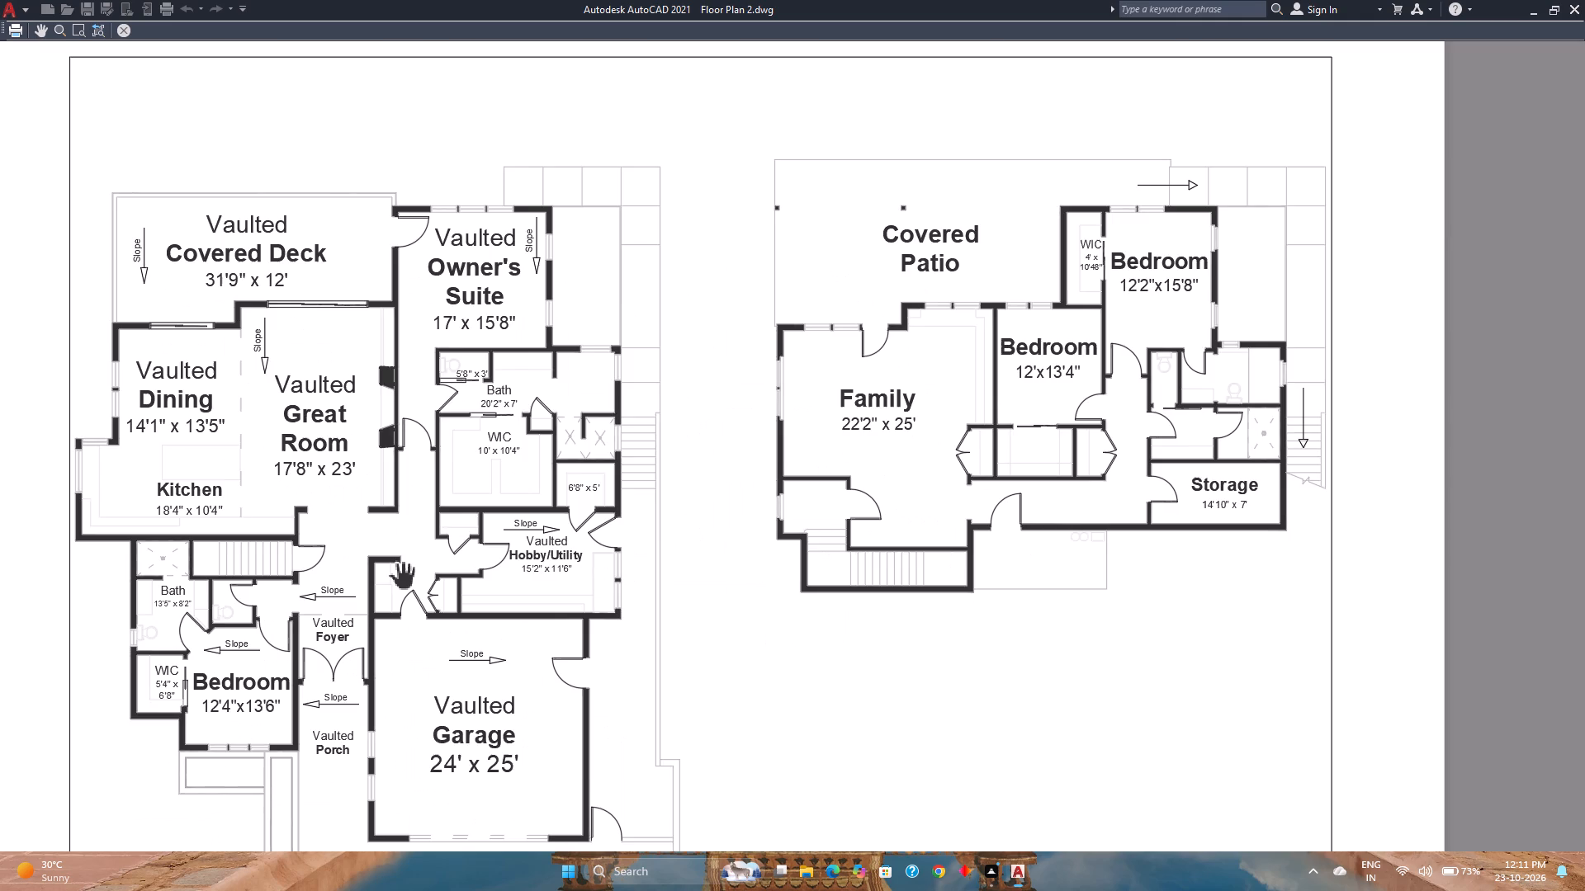
{"action": "scroll", "coordinate": [403, 577], "scroll_direction": "down", "scroll_amount": 1}
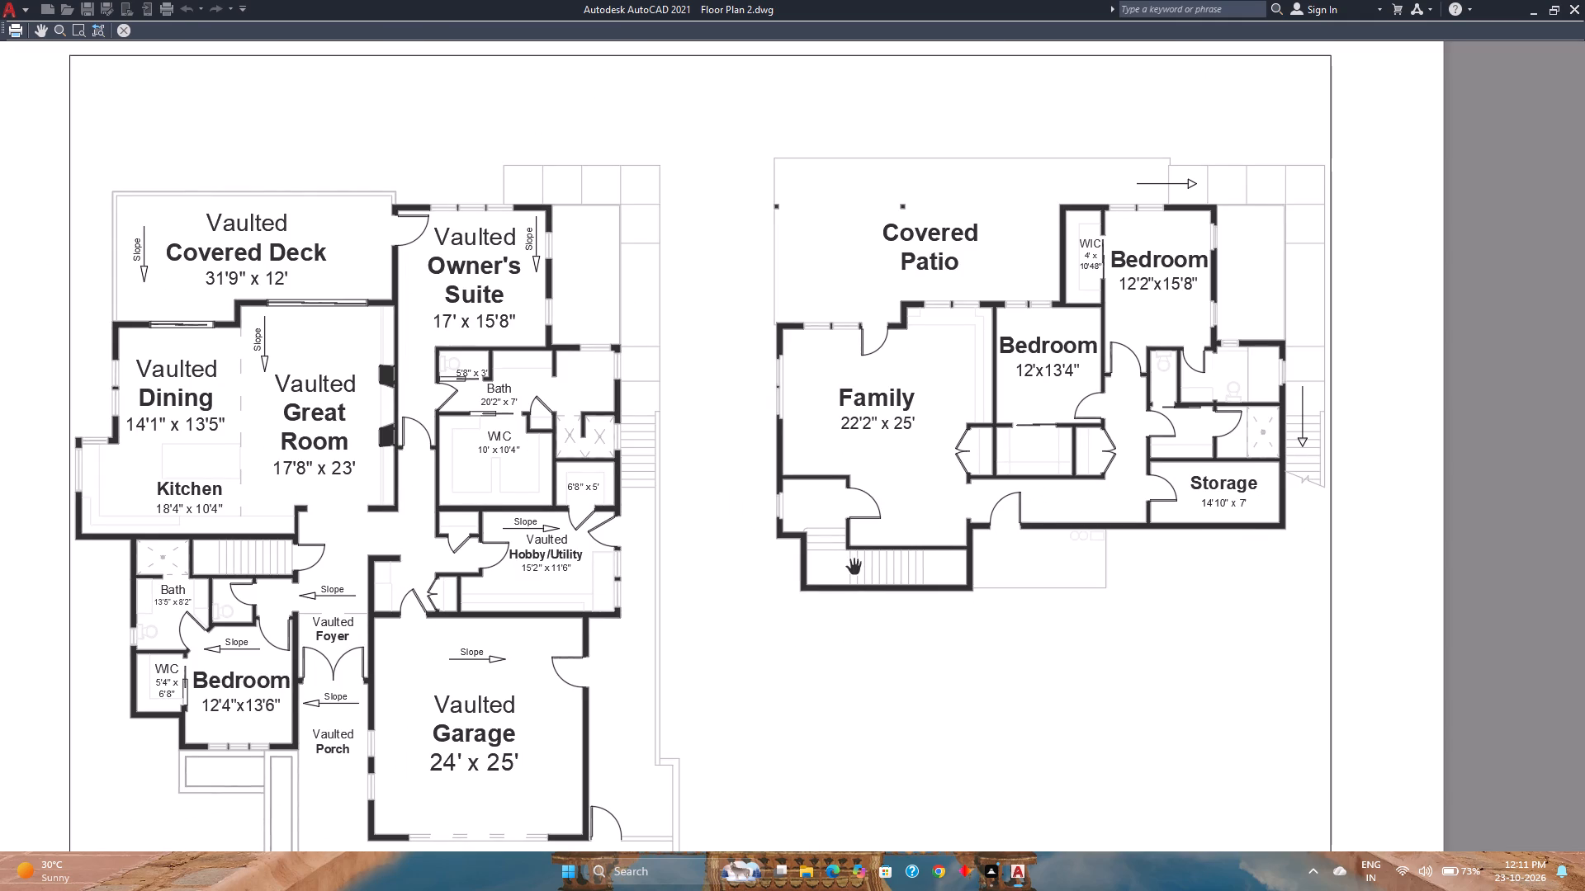
{"action": "scroll", "coordinate": [854, 568], "scroll_direction": "up", "scroll_amount": 1}
{"action": "scroll", "coordinate": [854, 568], "scroll_direction": "down", "scroll_amount": 1}
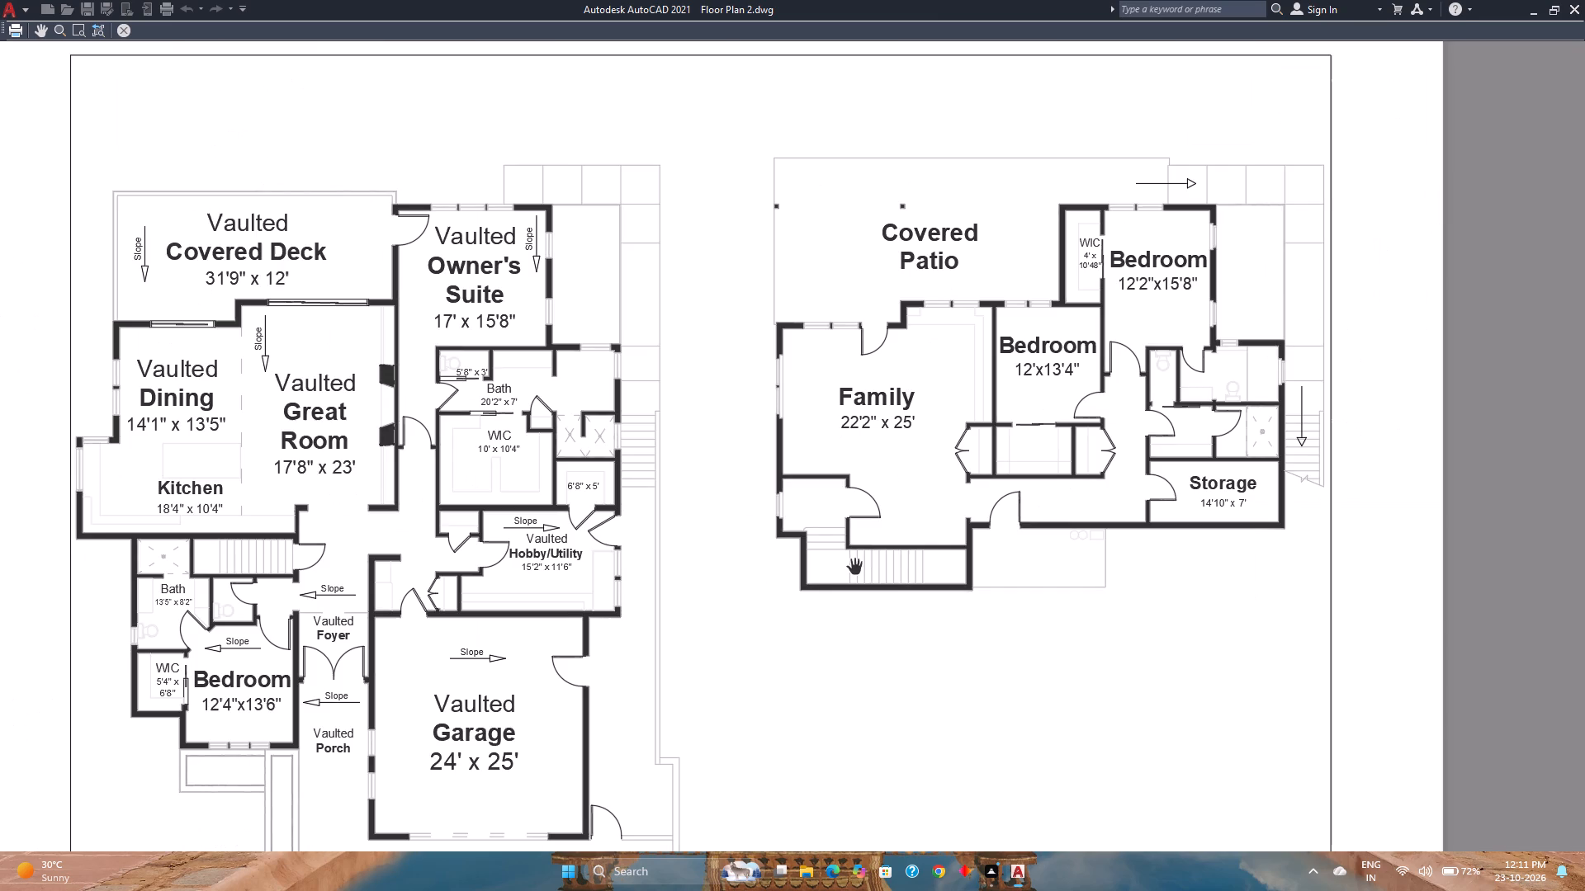
{"action": "scroll", "coordinate": [854, 568], "scroll_direction": "down", "scroll_amount": 1}
{"action": "scroll", "coordinate": [544, 549], "scroll_direction": "up", "scroll_amount": 1}
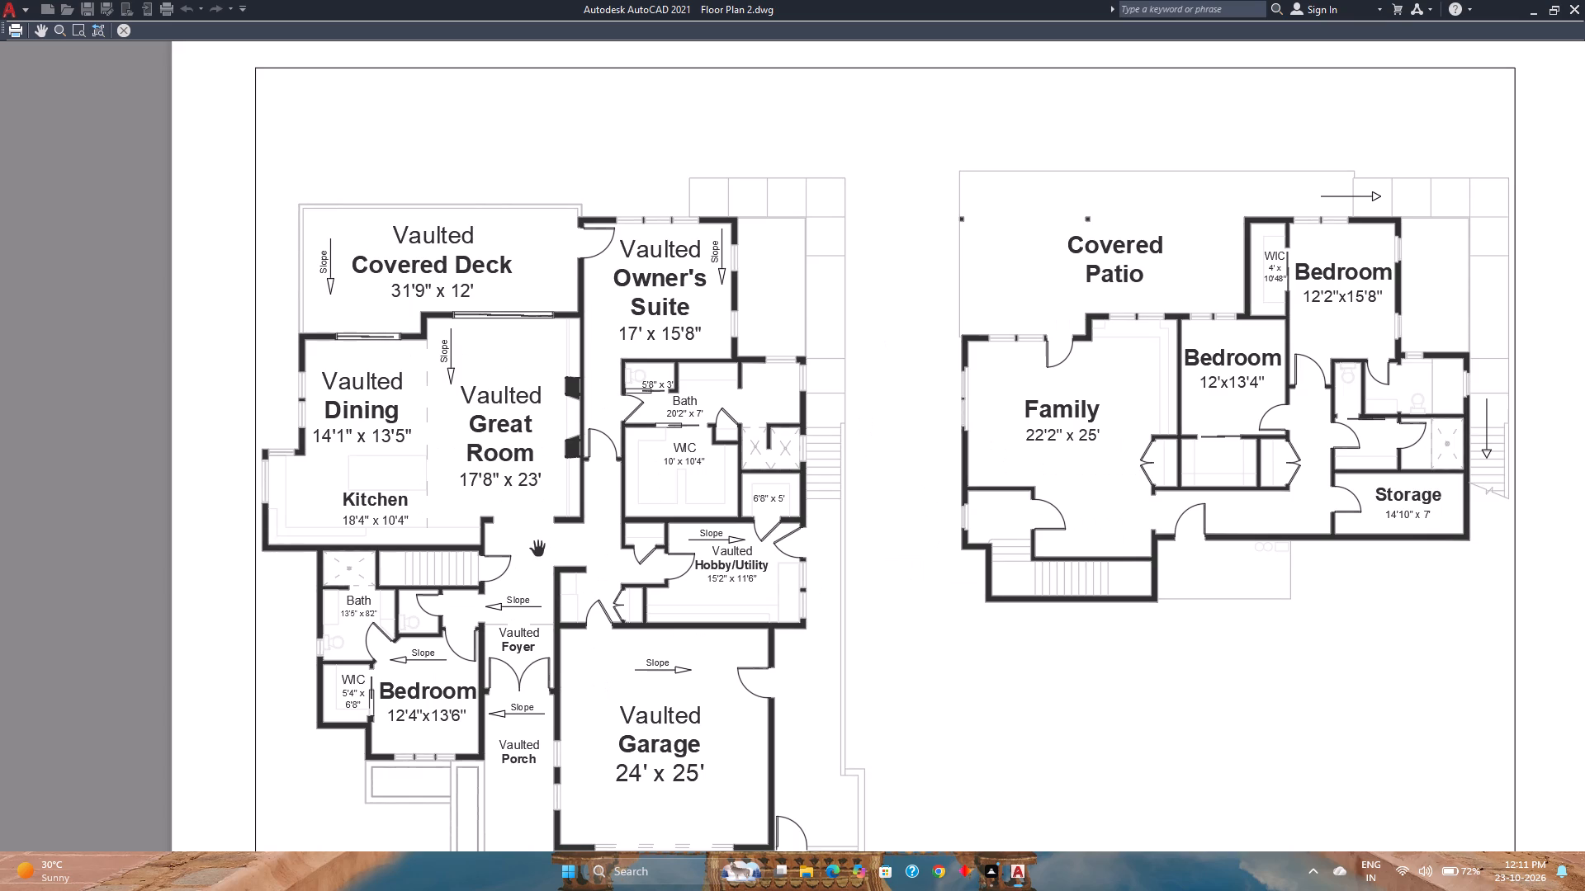
{"action": "scroll", "coordinate": [535, 522], "scroll_direction": "up", "scroll_amount": 4}
{"action": "scroll", "coordinate": [546, 525], "scroll_direction": "down", "scroll_amount": 2}
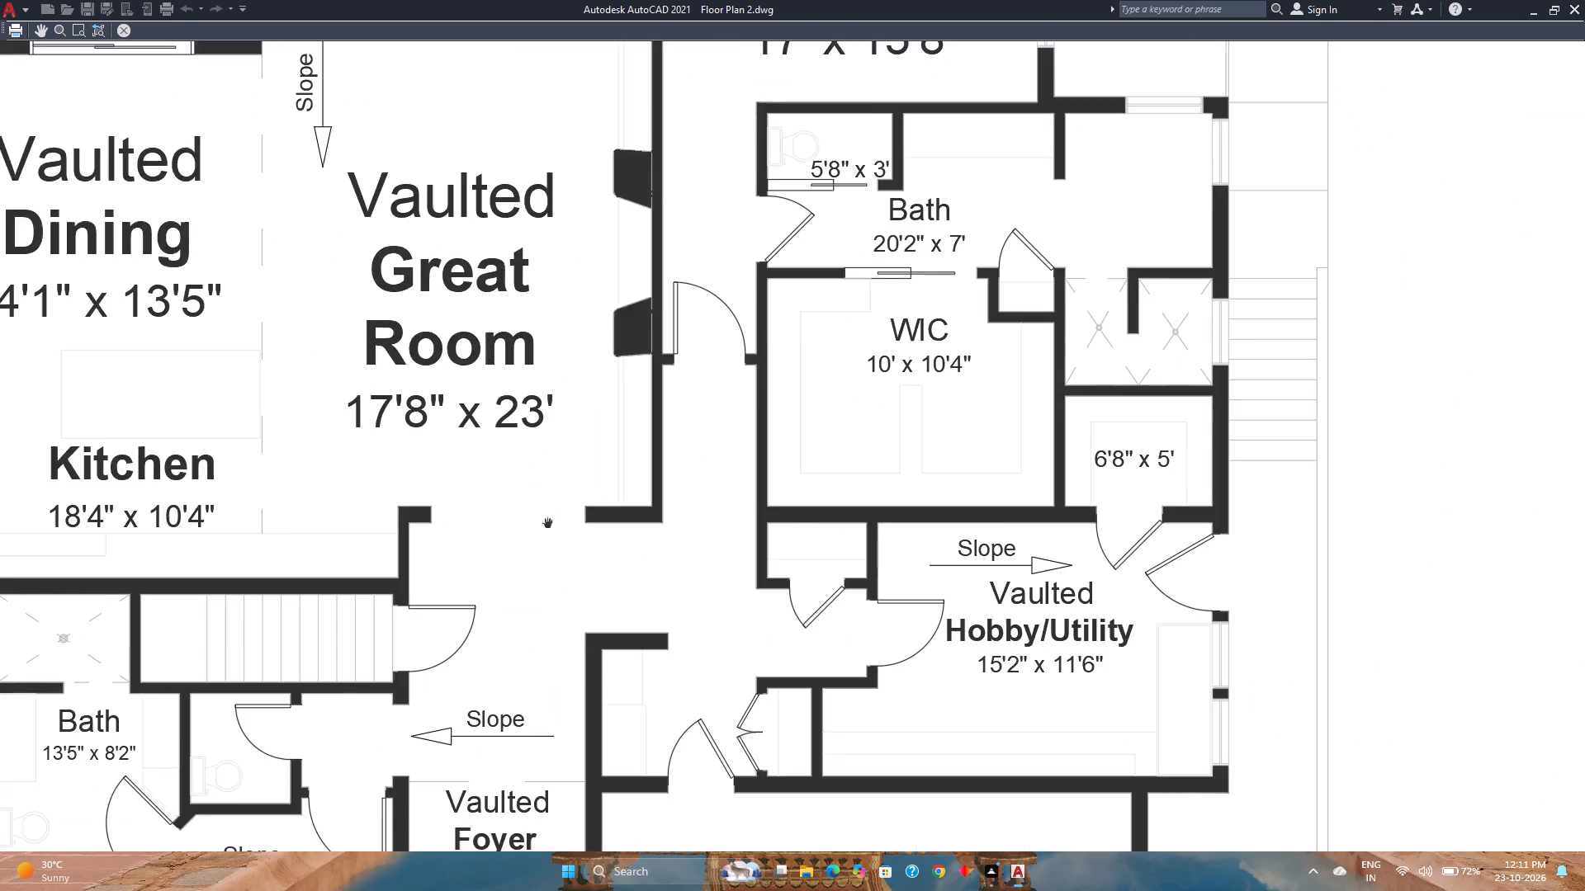
{"action": "scroll", "coordinate": [546, 525], "scroll_direction": "down", "scroll_amount": 2}
{"action": "middle_click_drag", "start_coordinate": [859, 582], "coordinate": [695, 487]}
{"action": "middle_click", "coordinate": [695, 487]}
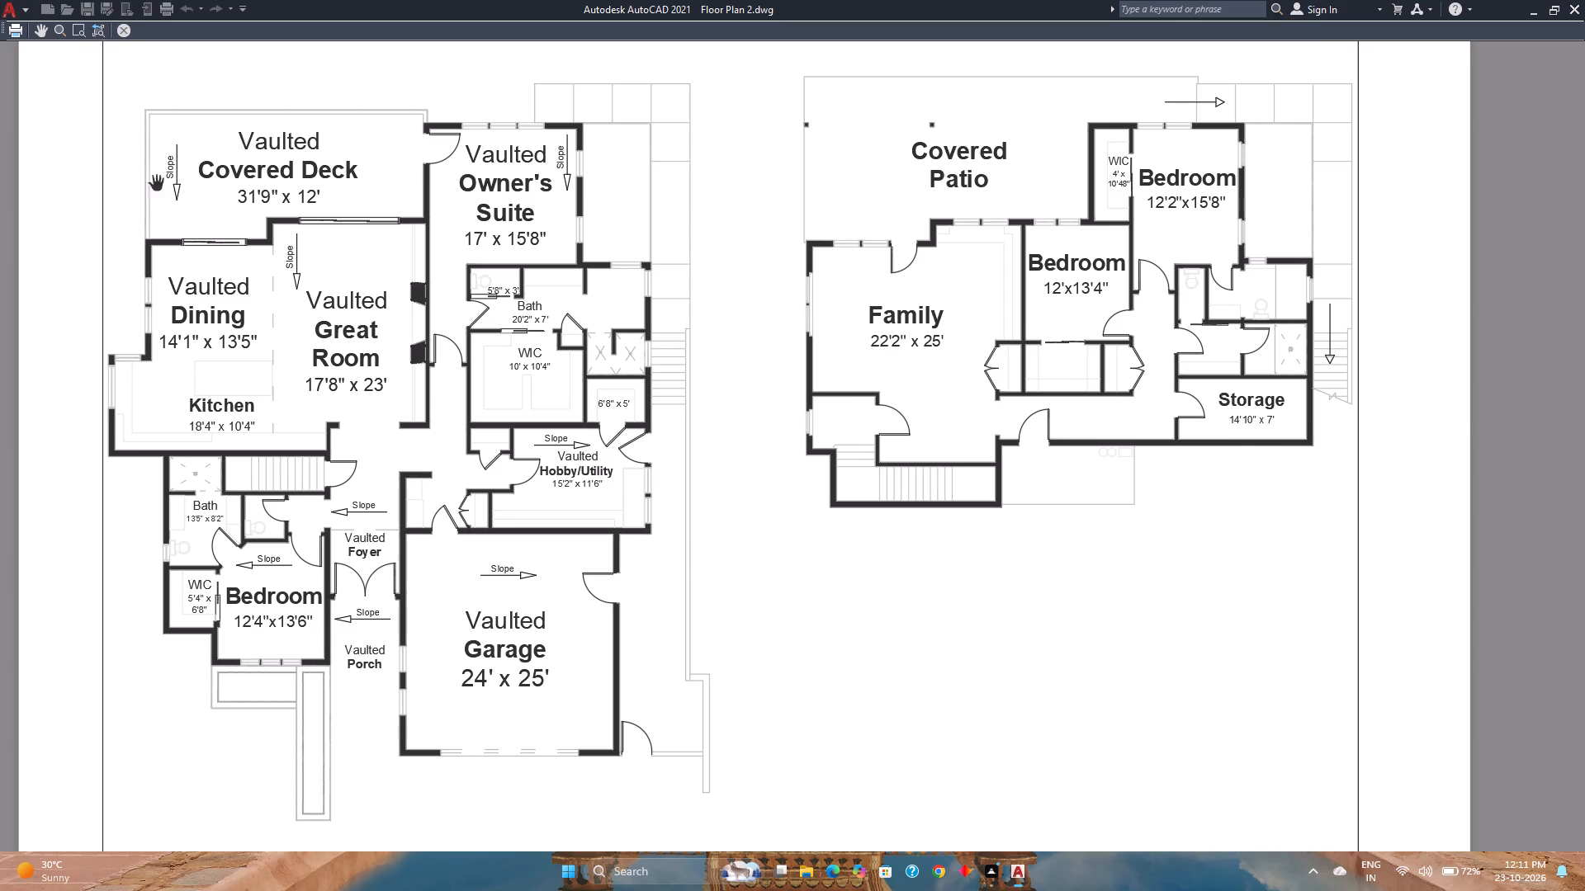
{"action": "left_click", "coordinate": [125, 39]}
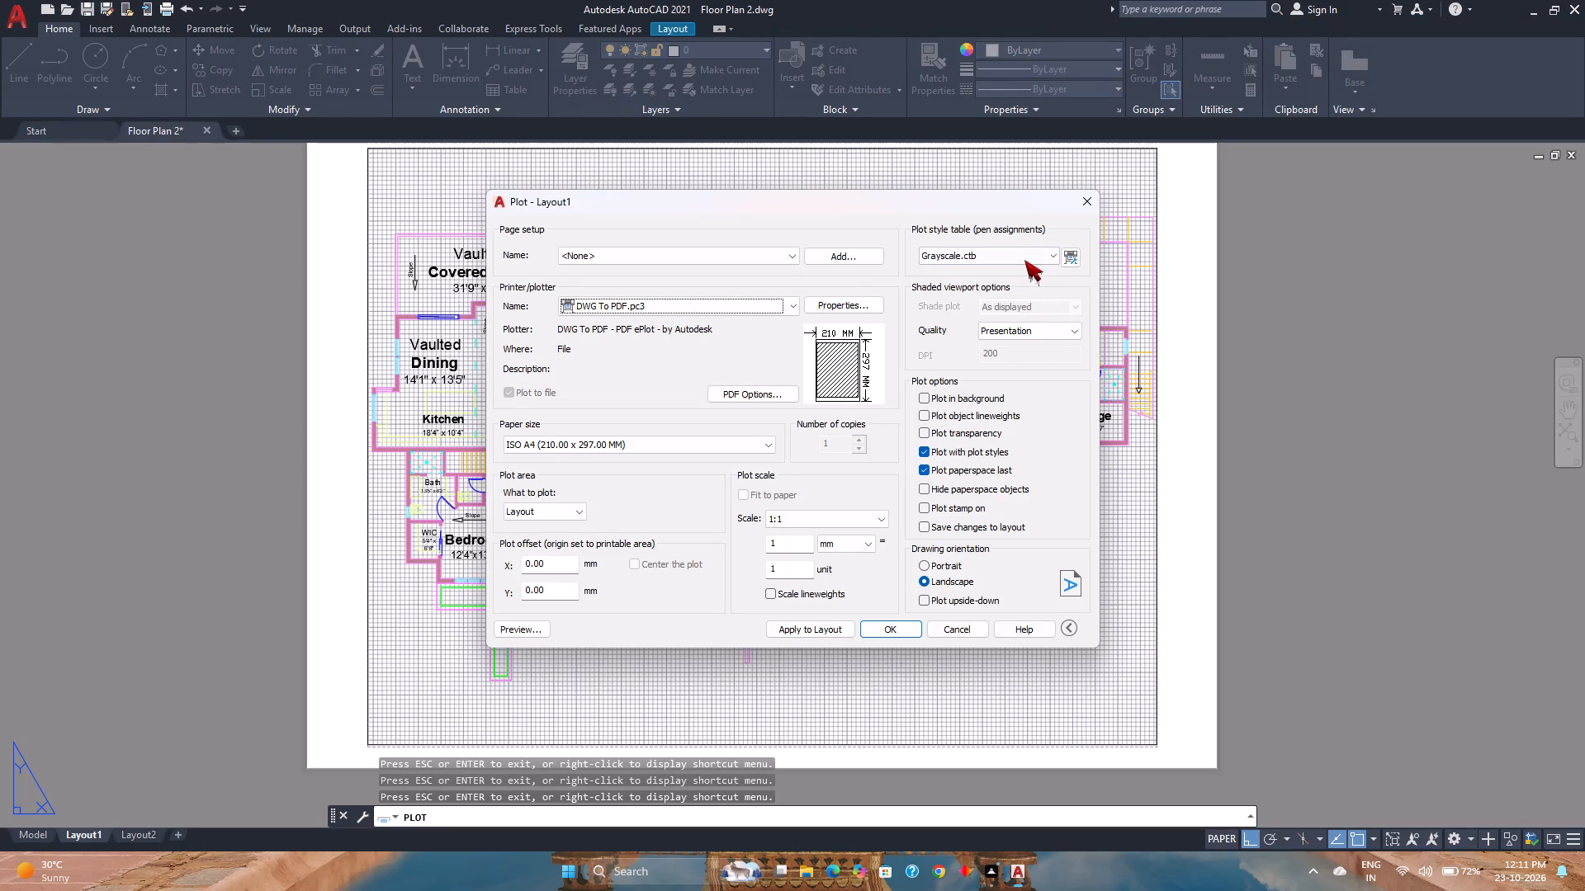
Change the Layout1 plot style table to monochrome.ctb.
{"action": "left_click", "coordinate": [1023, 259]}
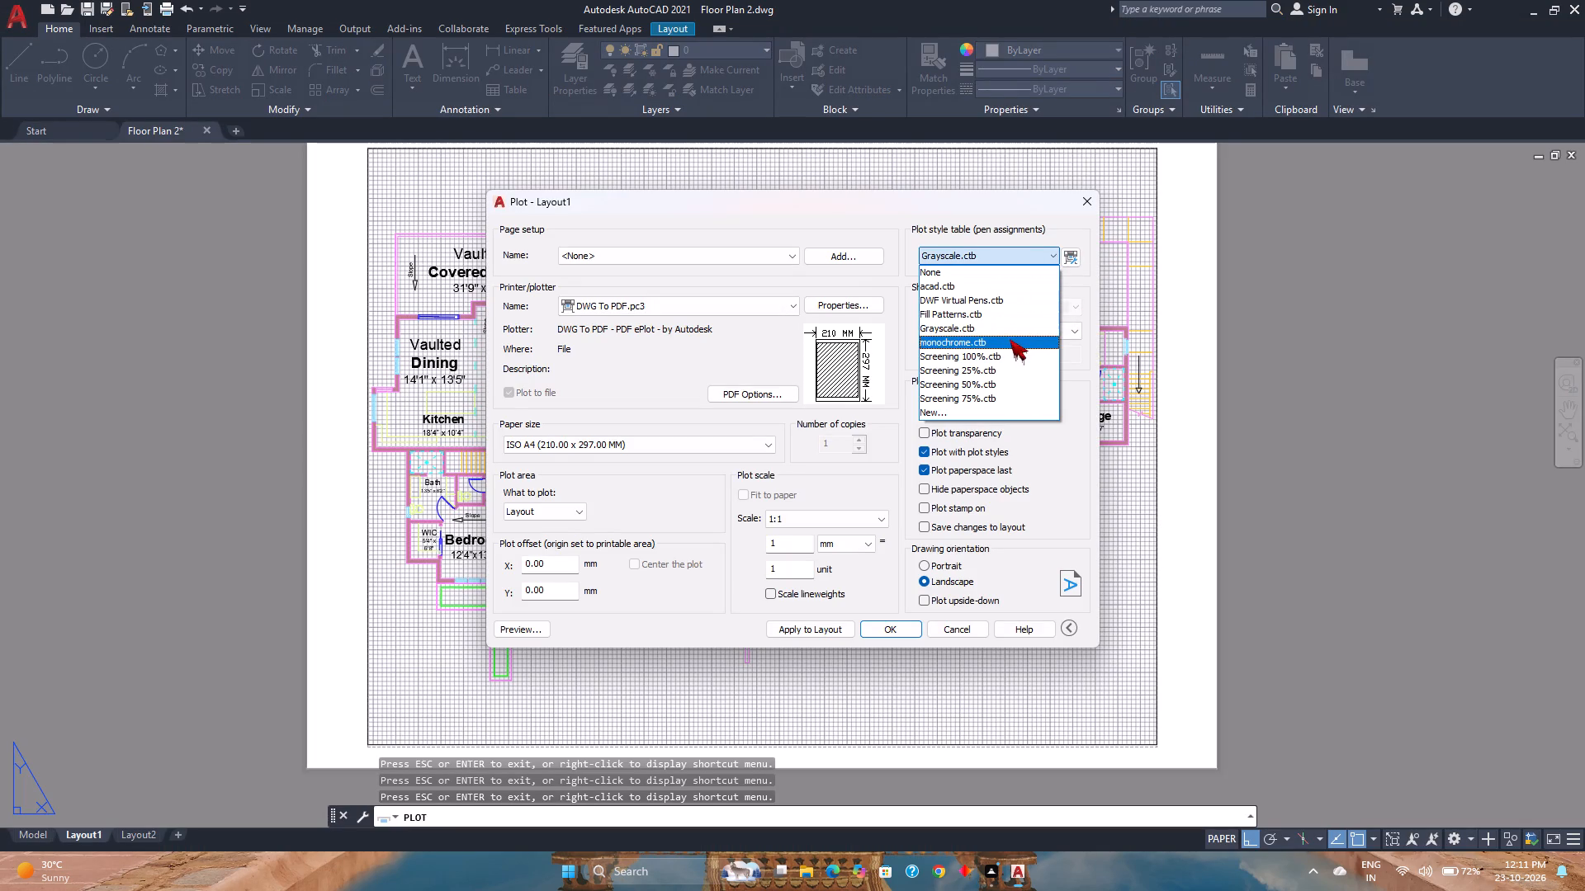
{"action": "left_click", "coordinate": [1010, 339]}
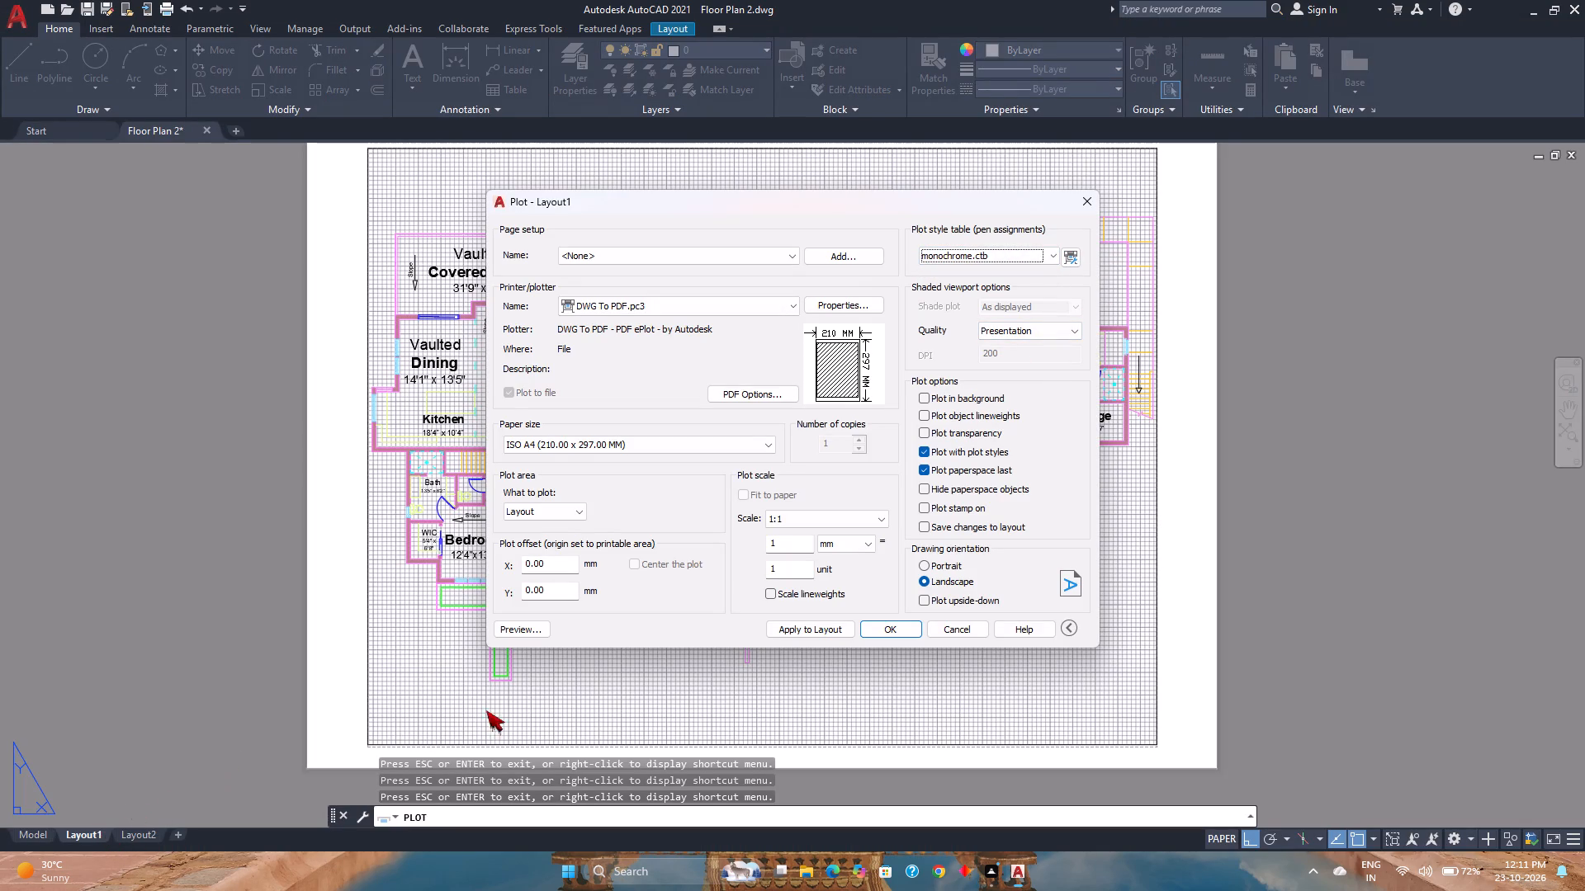
Preview the plot with the monochrome style, examine the line work and room labels on both plans, and close the preview.
{"action": "left_click", "coordinate": [524, 629]}
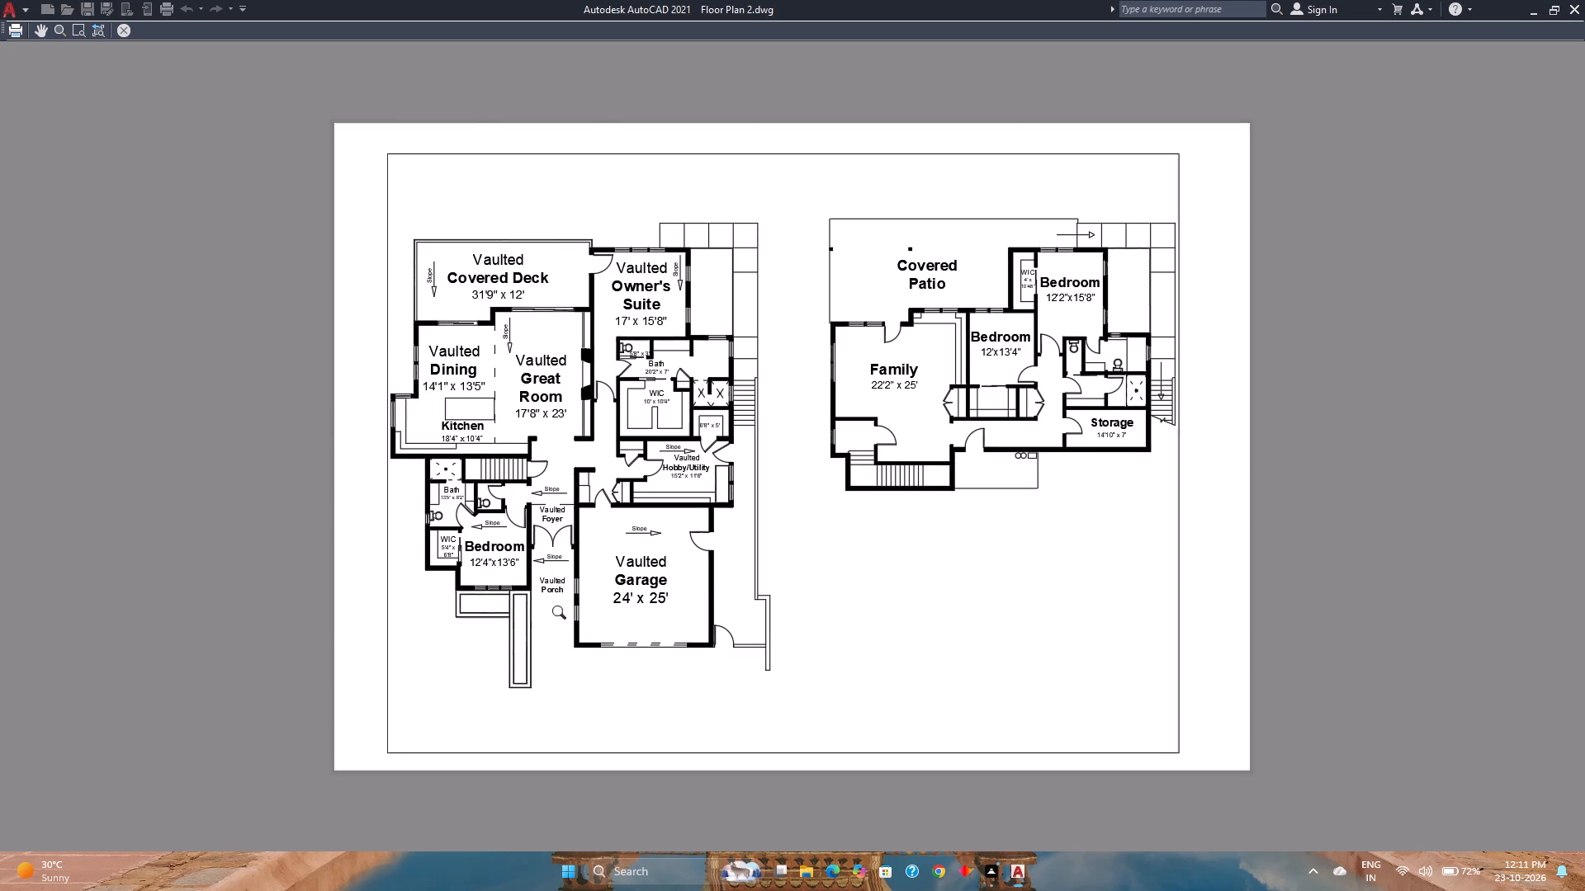
{"action": "scroll", "coordinate": [480, 552], "scroll_direction": "up", "scroll_amount": 2}
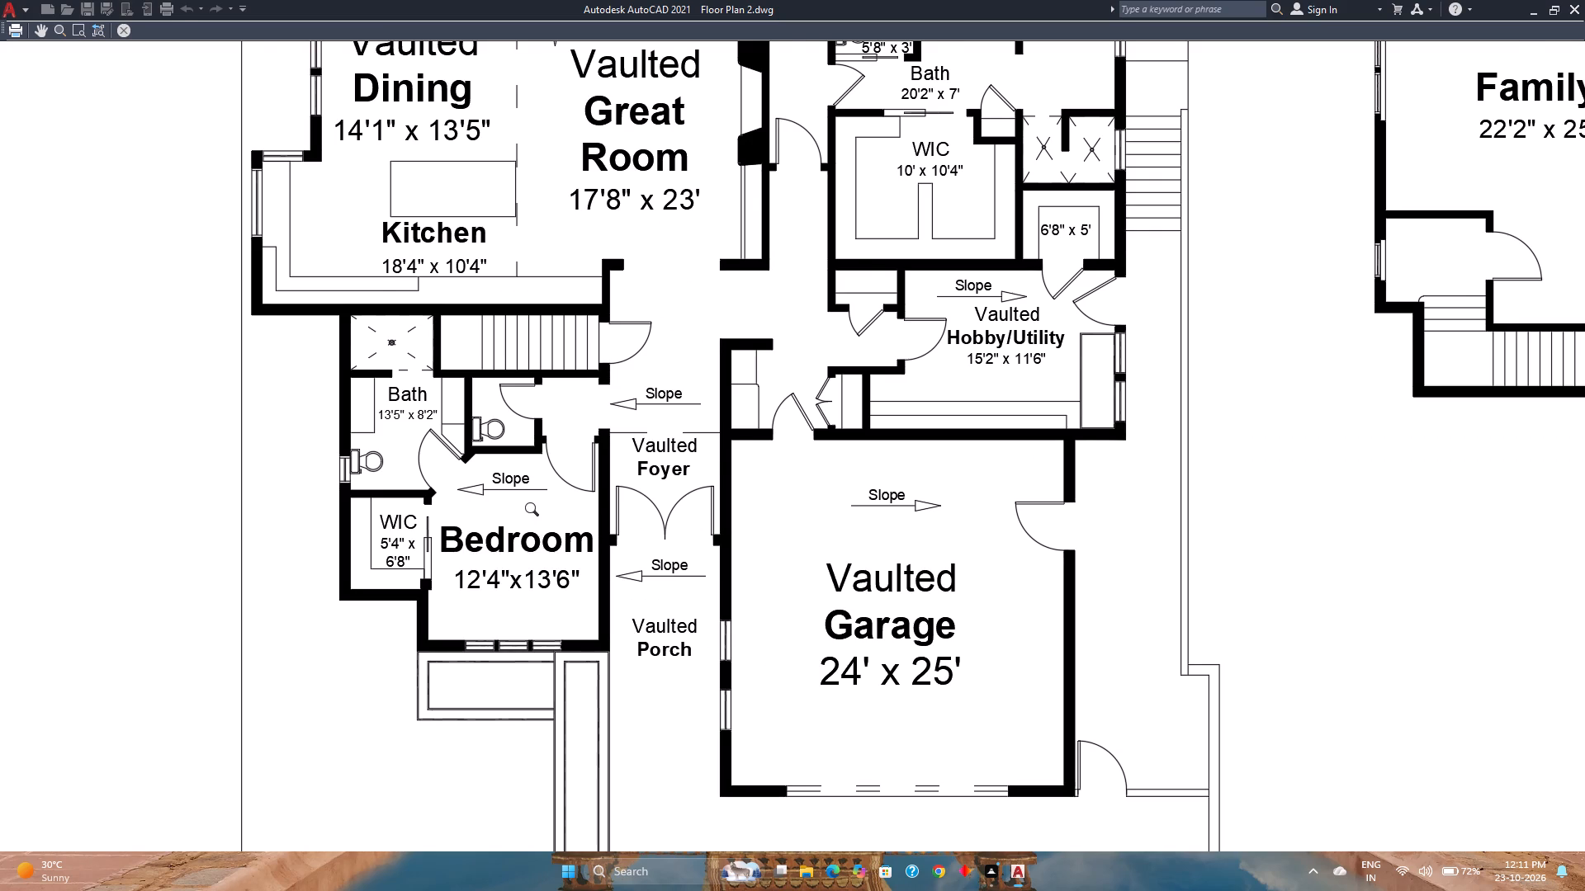
{"action": "scroll", "coordinate": [536, 512], "scroll_direction": "down", "scroll_amount": 1}
{"action": "middle_click_drag", "start_coordinate": [740, 463], "coordinate": [622, 580]}
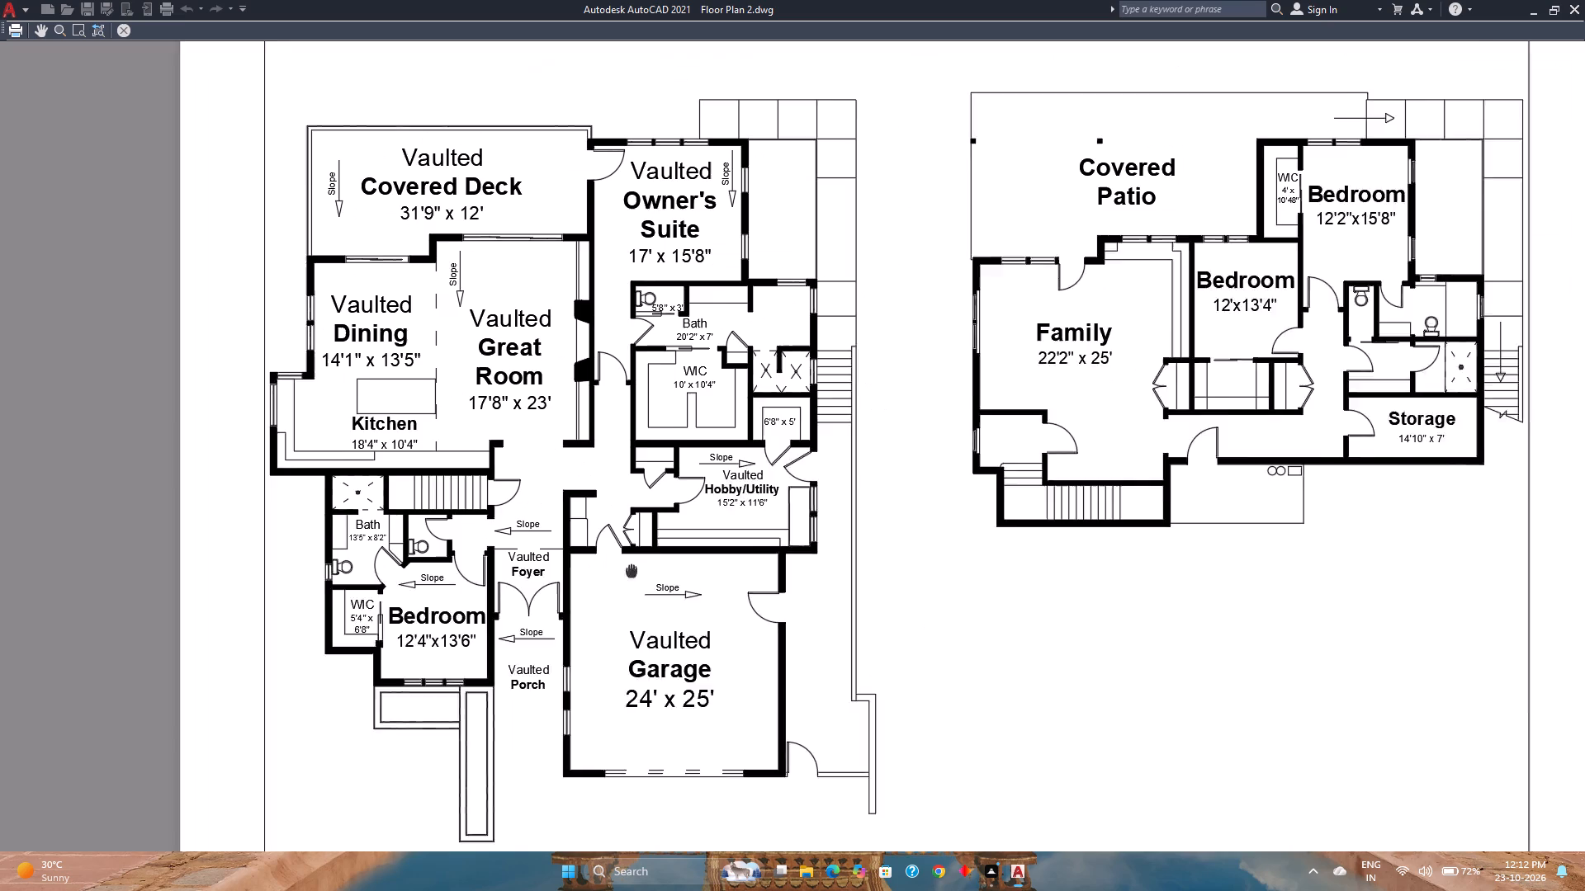
{"action": "middle_click_drag", "start_coordinate": [622, 580], "coordinate": [612, 589]}
{"action": "scroll", "coordinate": [612, 582], "scroll_direction": "down", "scroll_amount": 2}
{"action": "scroll", "coordinate": [868, 572], "scroll_direction": "up", "scroll_amount": 2}
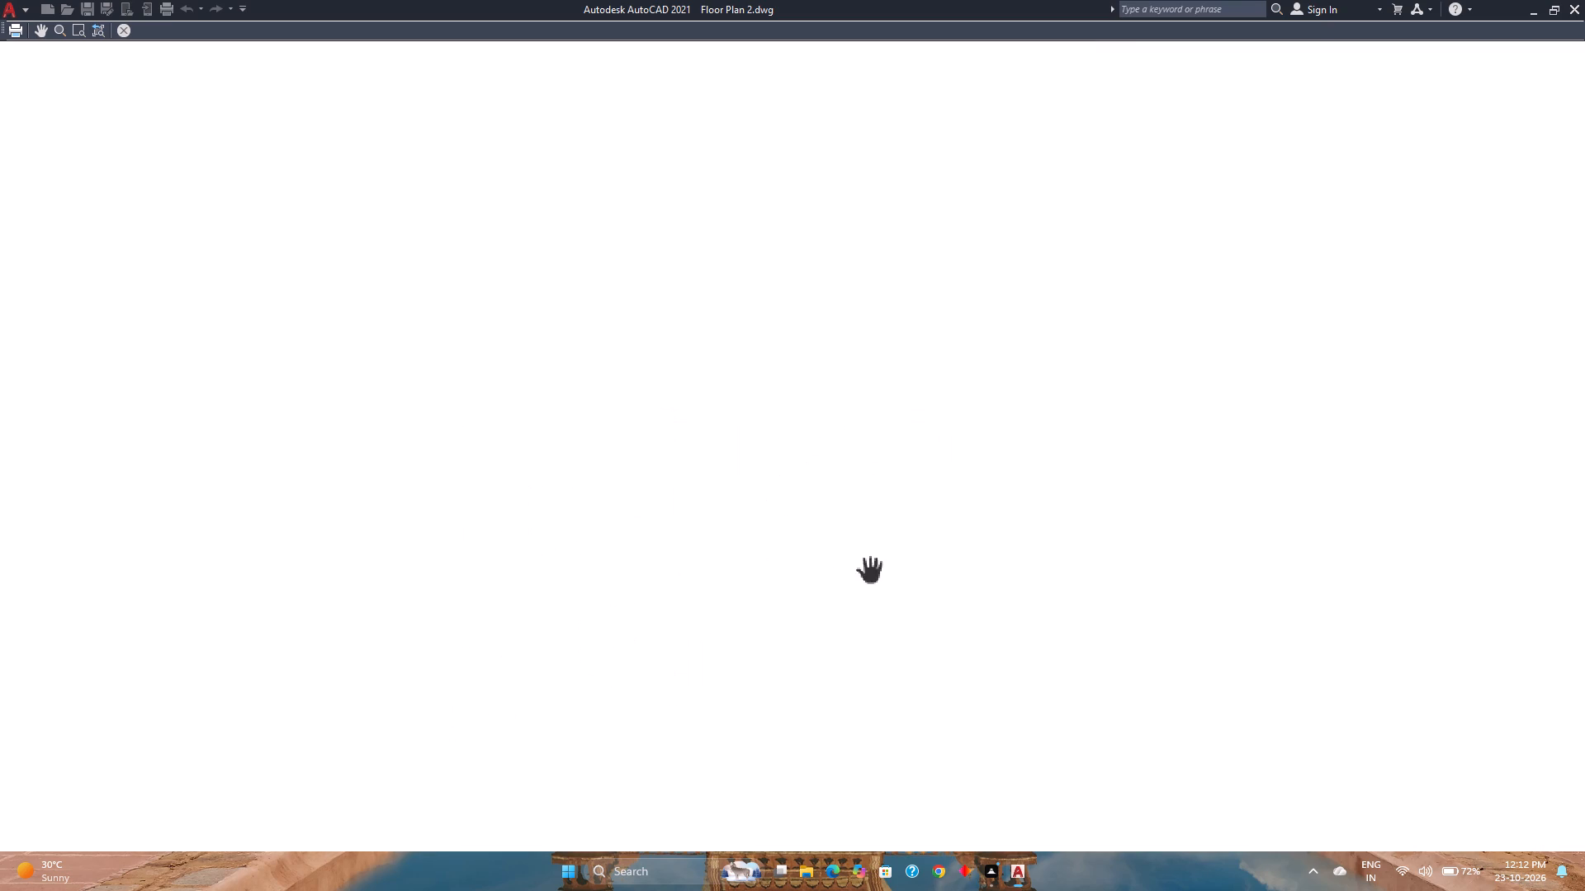
{"action": "scroll", "coordinate": [709, 577], "scroll_direction": "up", "scroll_amount": 2}
{"action": "middle_click_drag", "start_coordinate": [709, 577], "coordinate": [807, 605]}
{"action": "scroll", "coordinate": [810, 599], "scroll_direction": "down", "scroll_amount": 2}
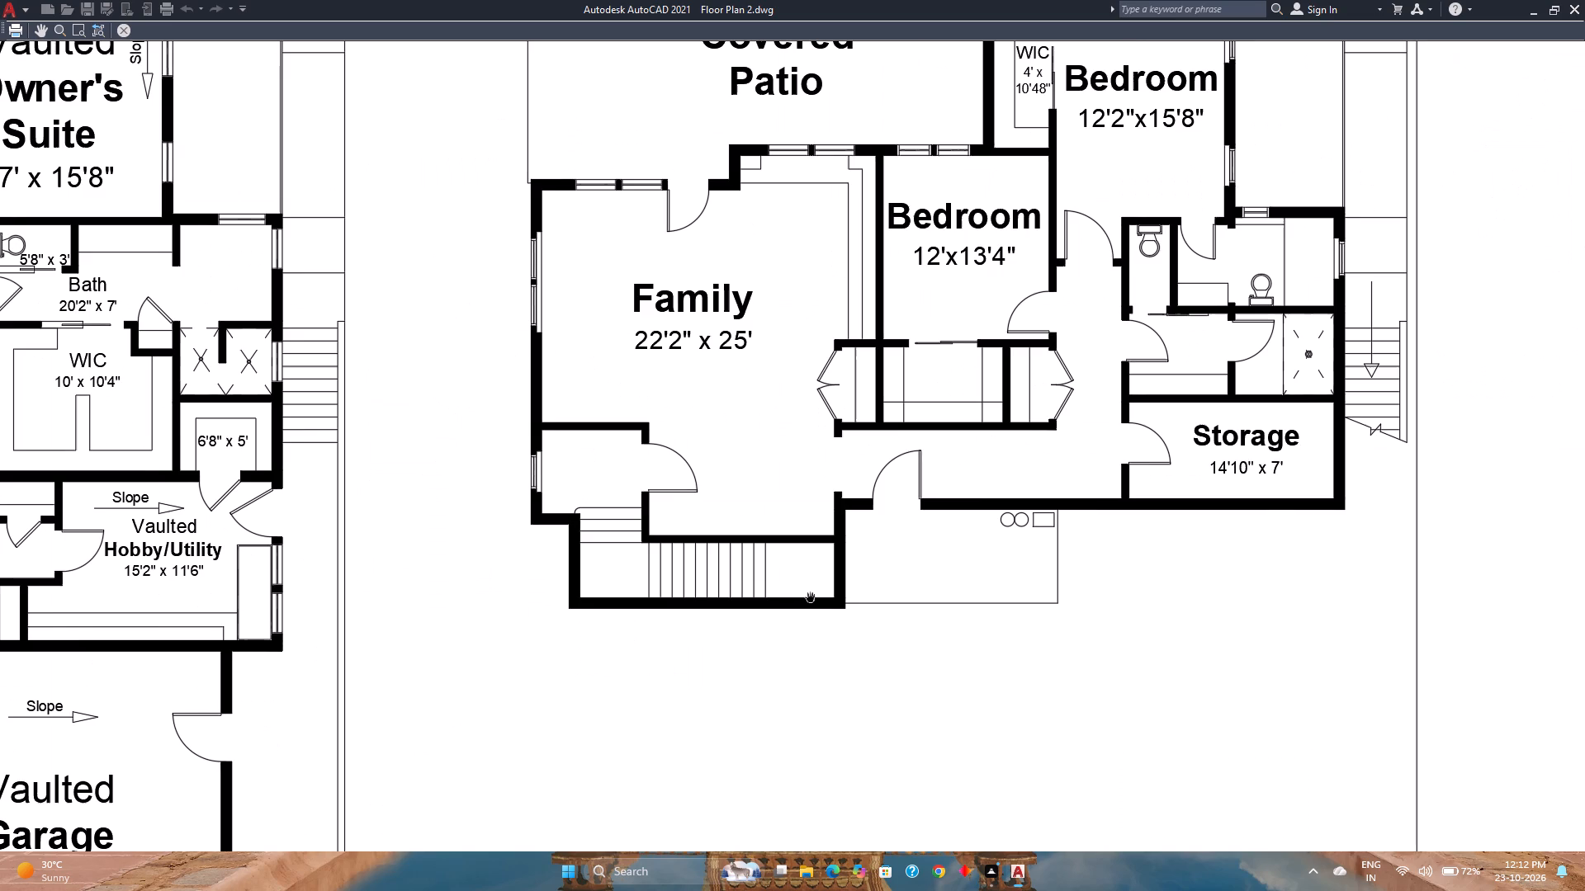
{"action": "scroll", "coordinate": [1083, 323], "scroll_direction": "up", "scroll_amount": 3}
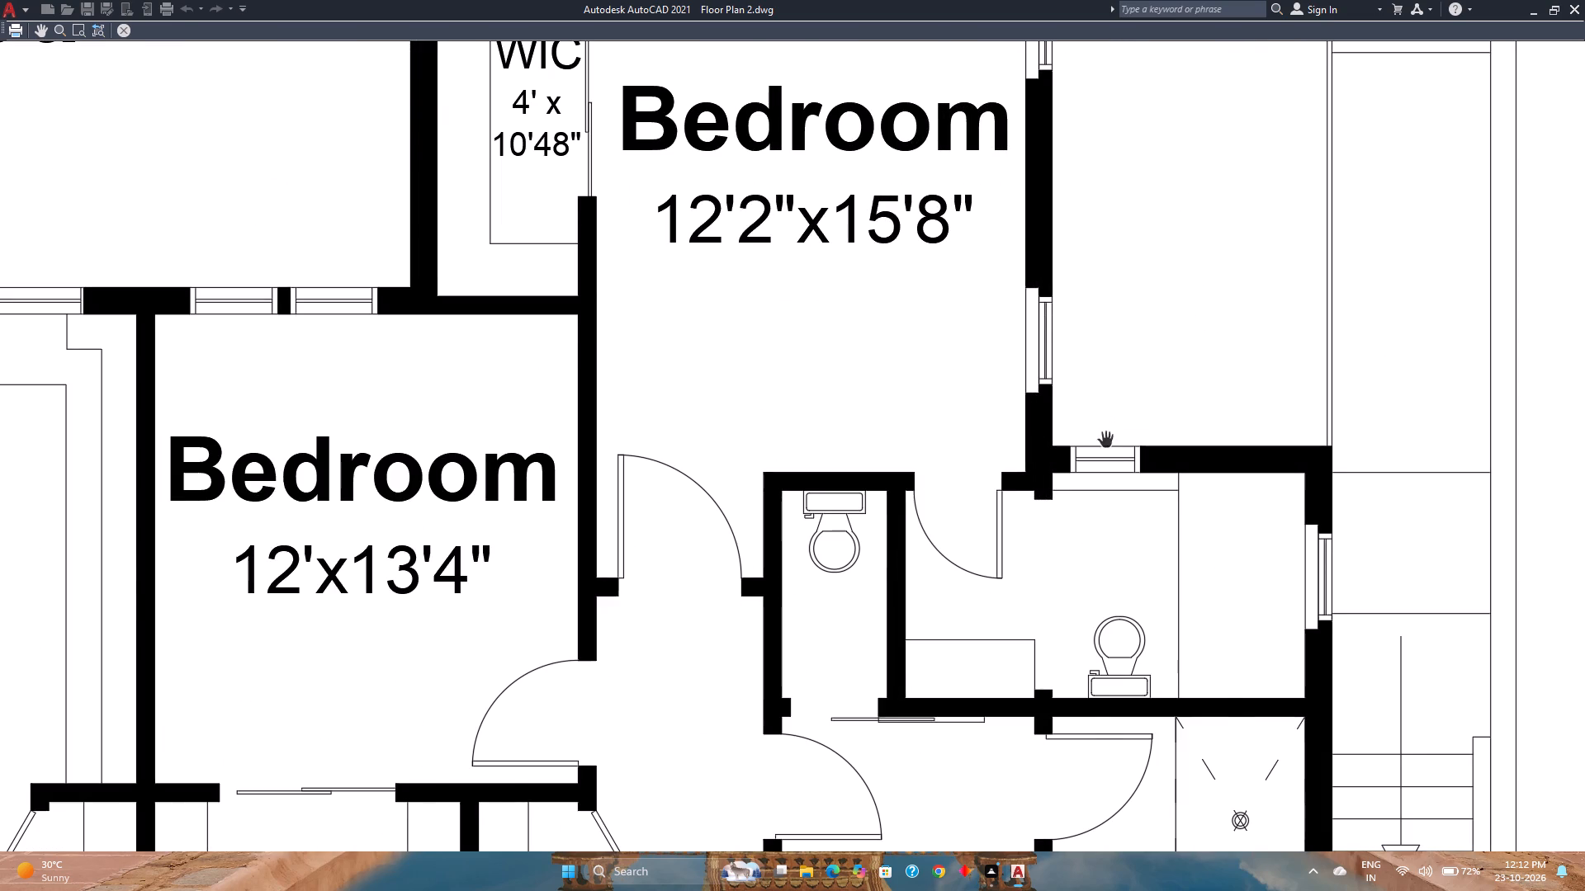
{"action": "scroll", "coordinate": [1111, 442], "scroll_direction": "down", "scroll_amount": 3}
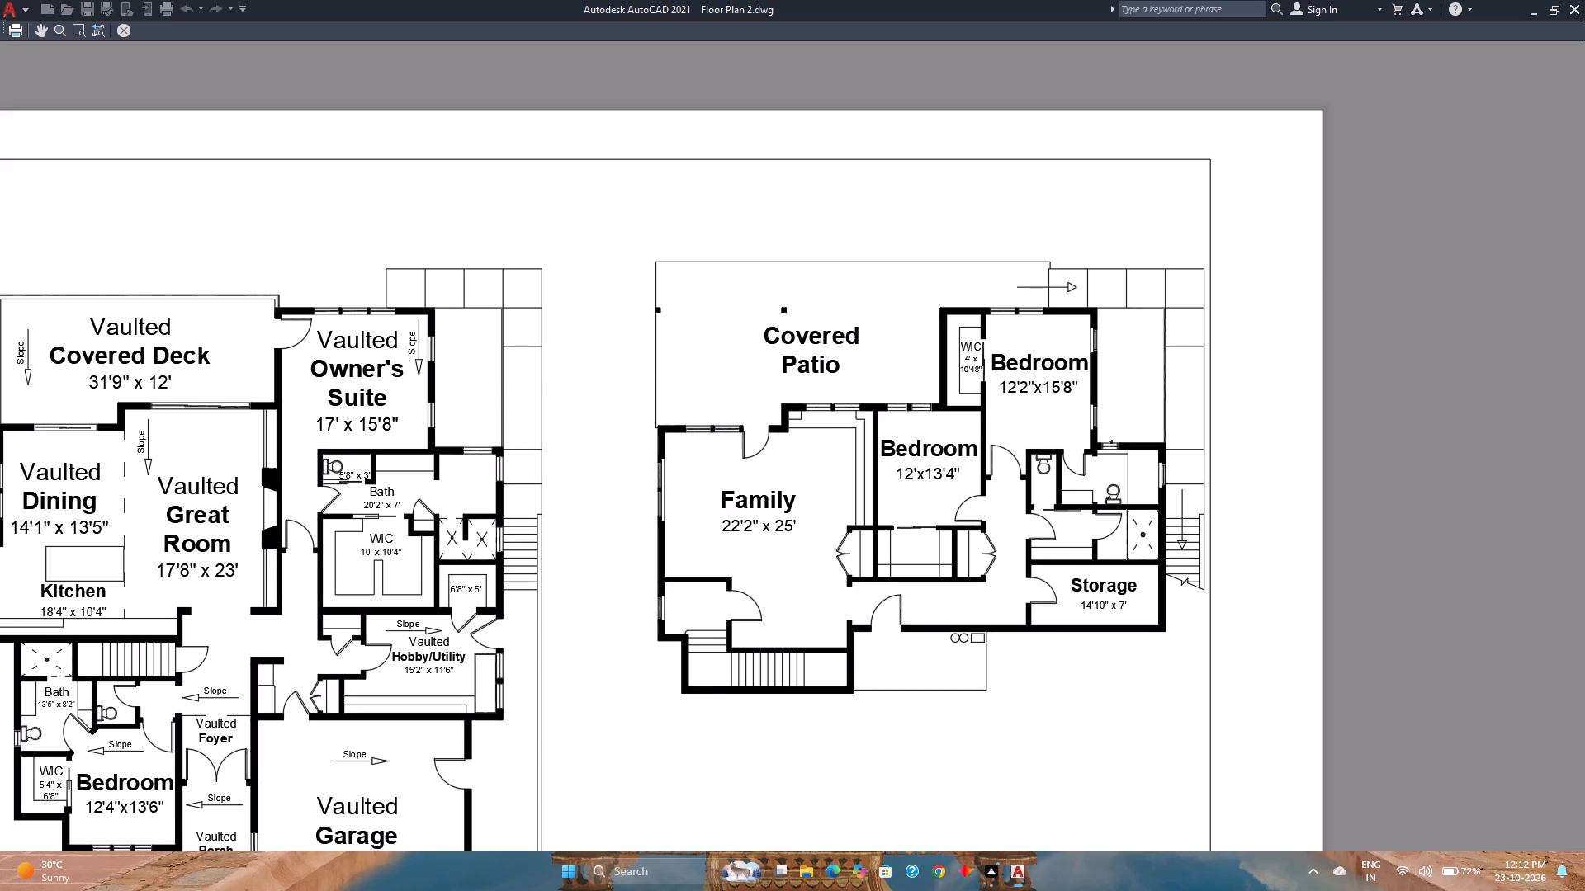
{"action": "scroll", "coordinate": [1111, 442], "scroll_direction": "down", "scroll_amount": 1}
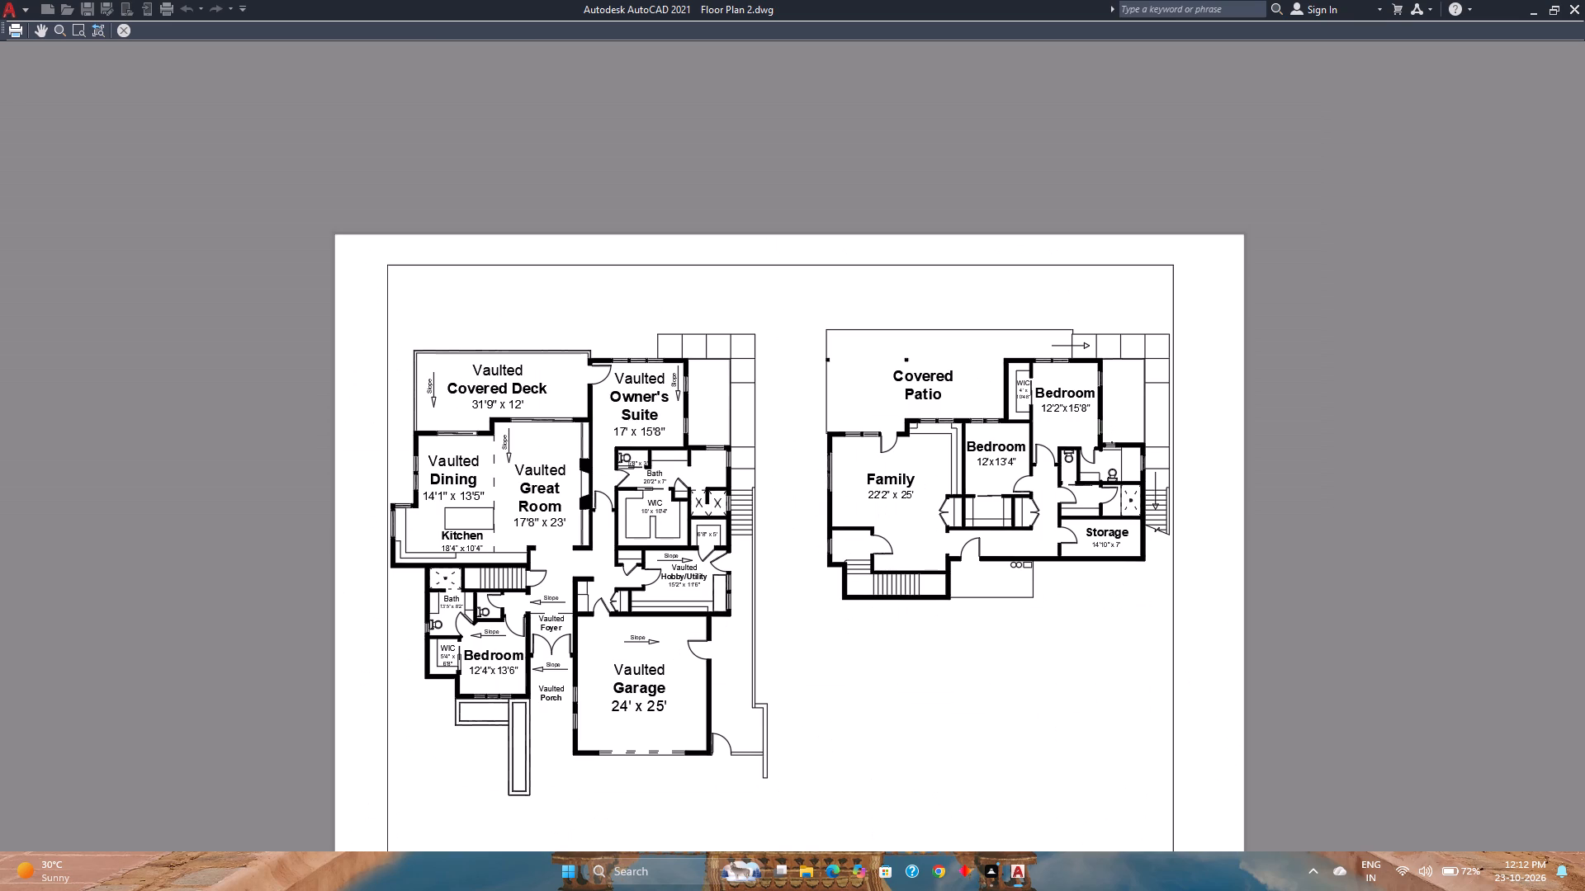
{"action": "scroll", "coordinate": [698, 530], "scroll_direction": "up", "scroll_amount": 1}
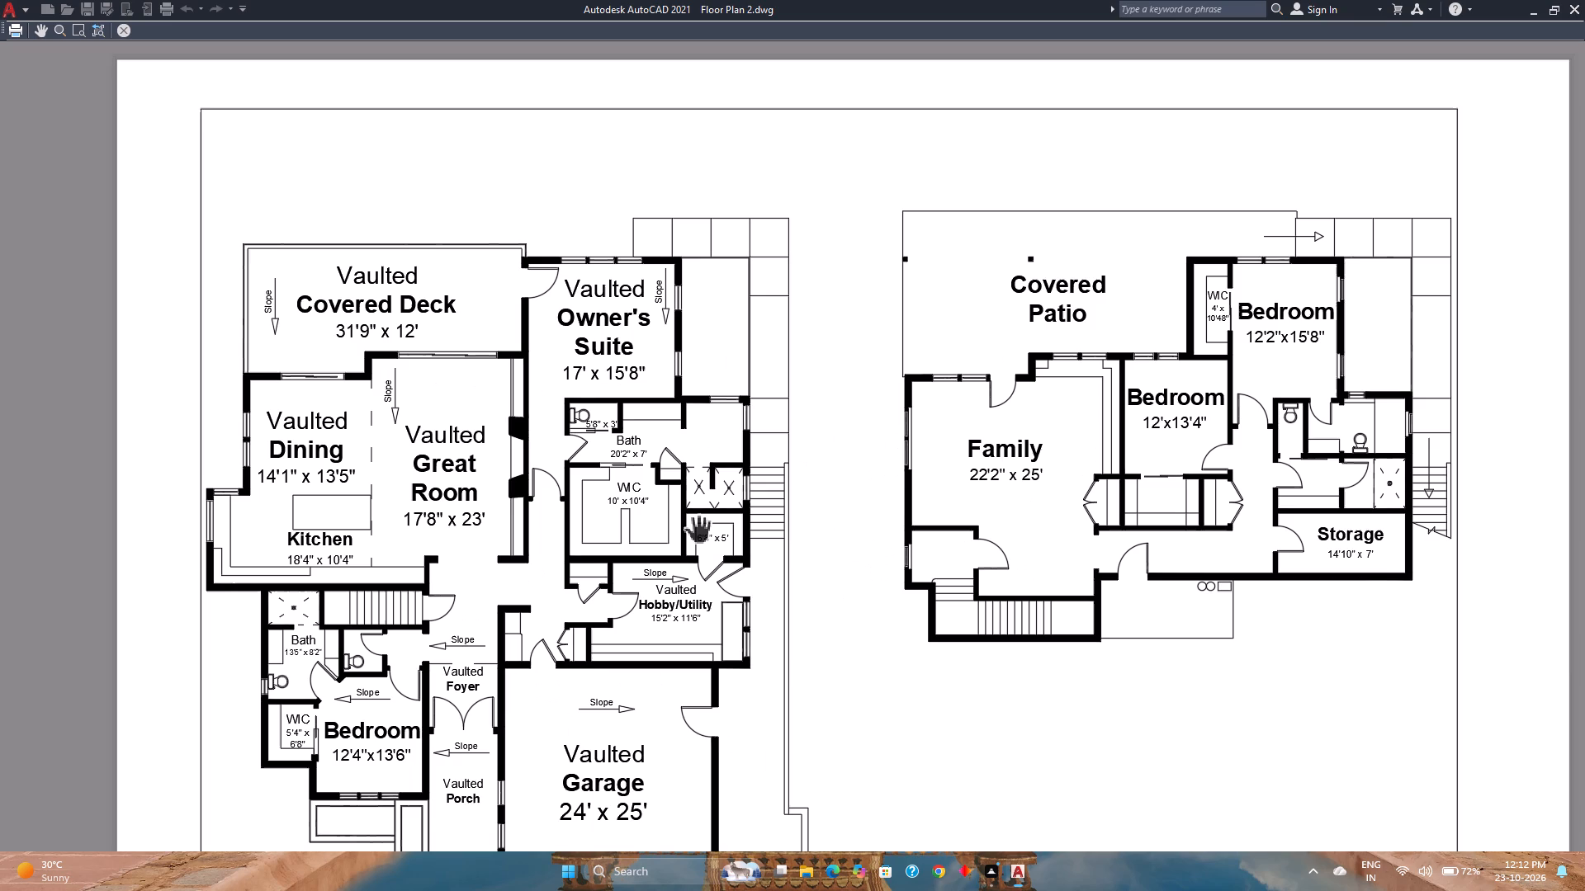
{"action": "left_click", "coordinate": [124, 38]}
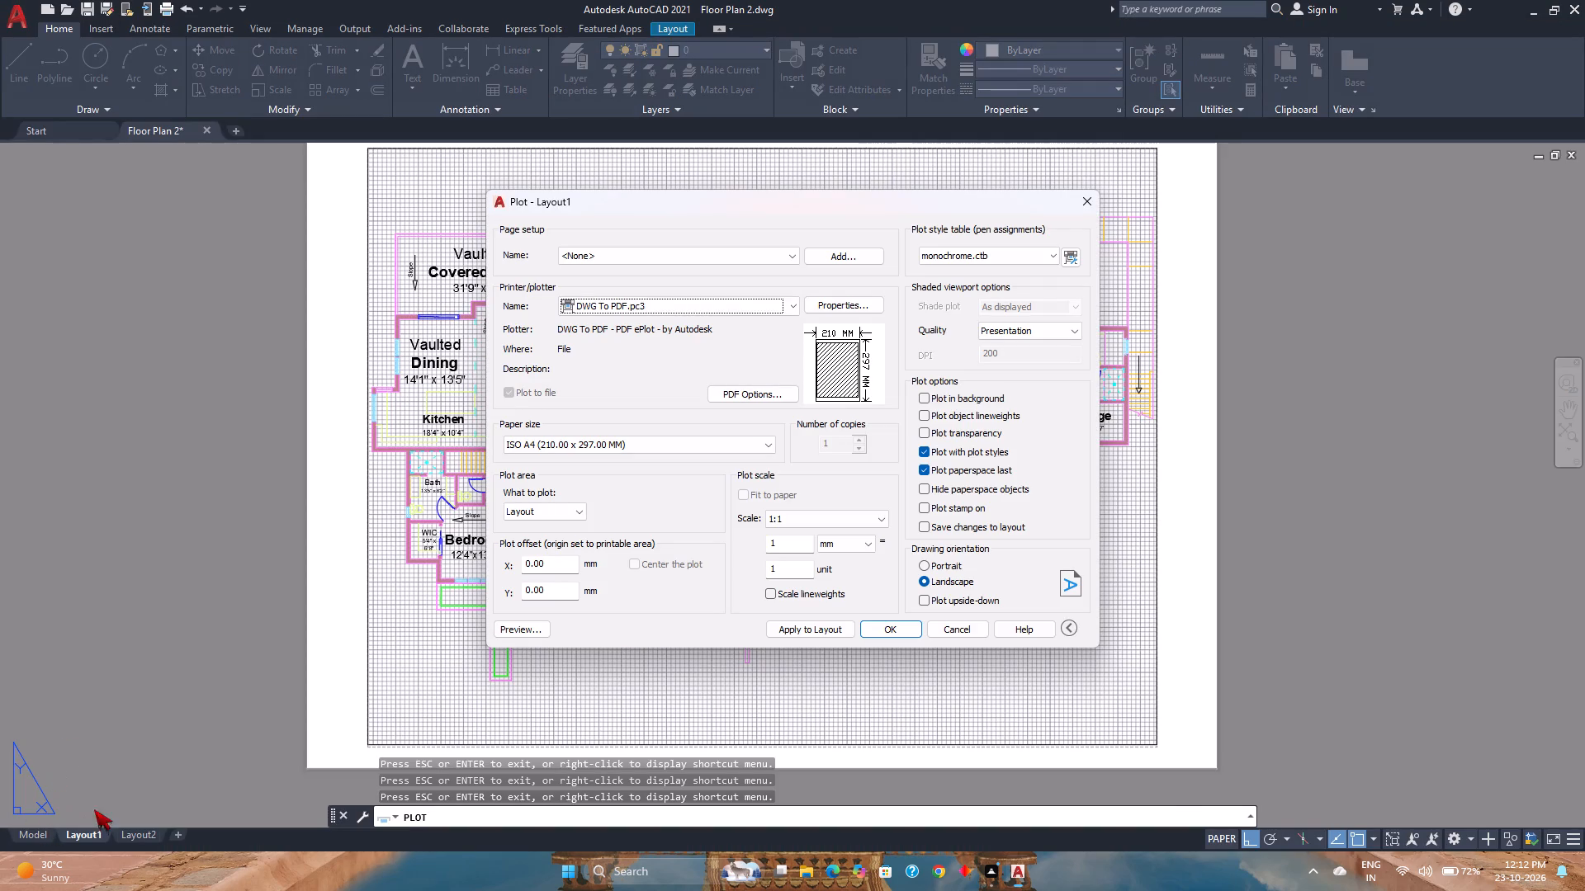
Set the plot style table back to Grayscale.ctb and the quality to Maximum, with Layout as the plot area.
{"action": "left_click", "coordinate": [1018, 249]}
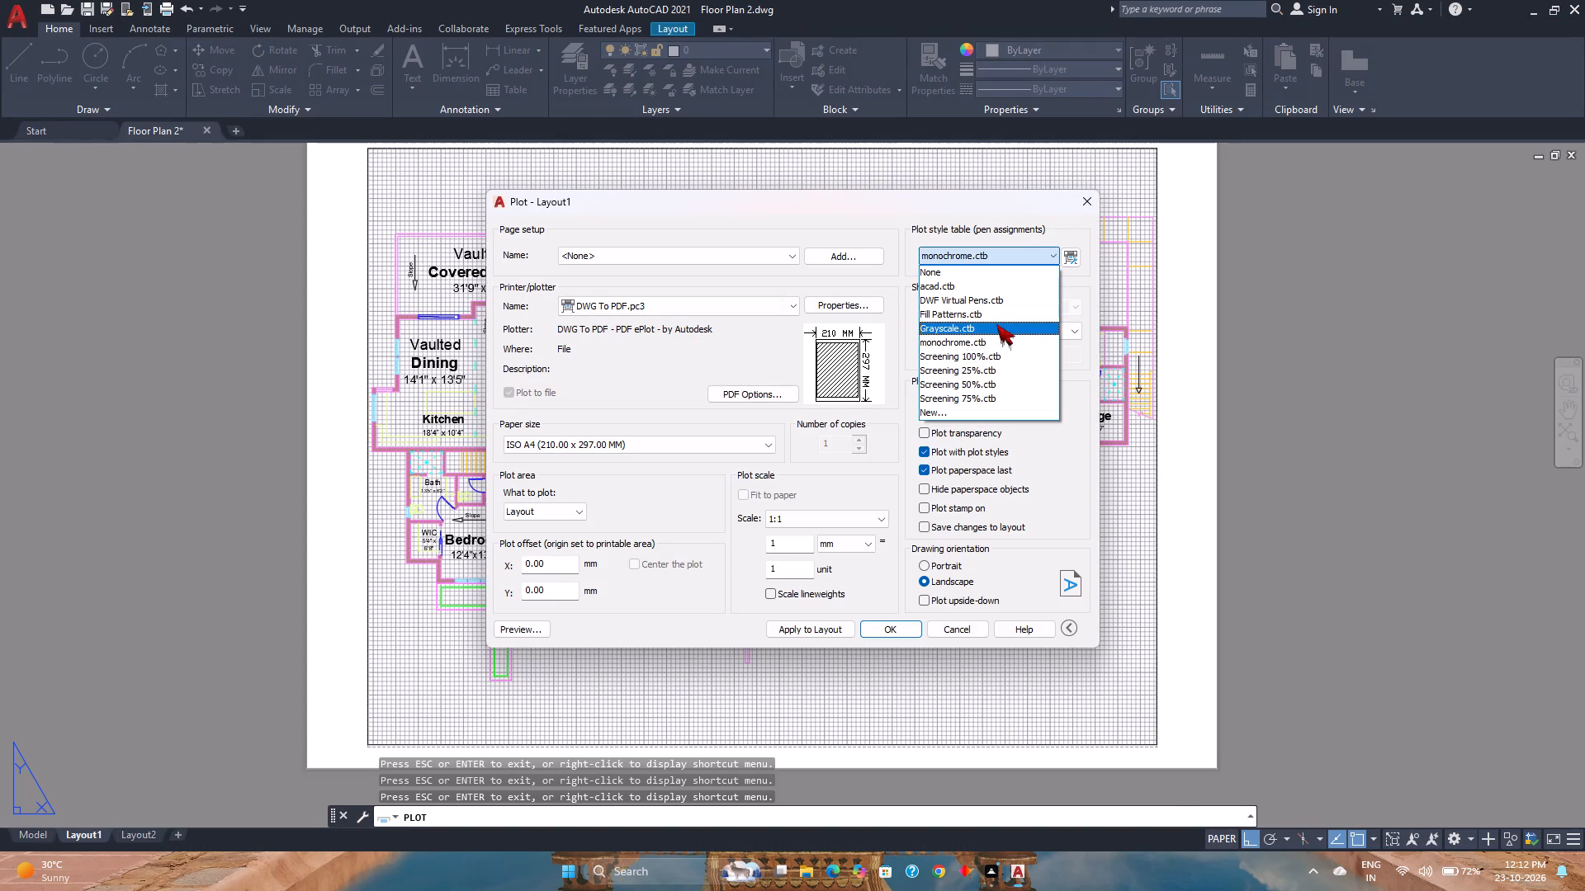
{"action": "left_click", "coordinate": [995, 324]}
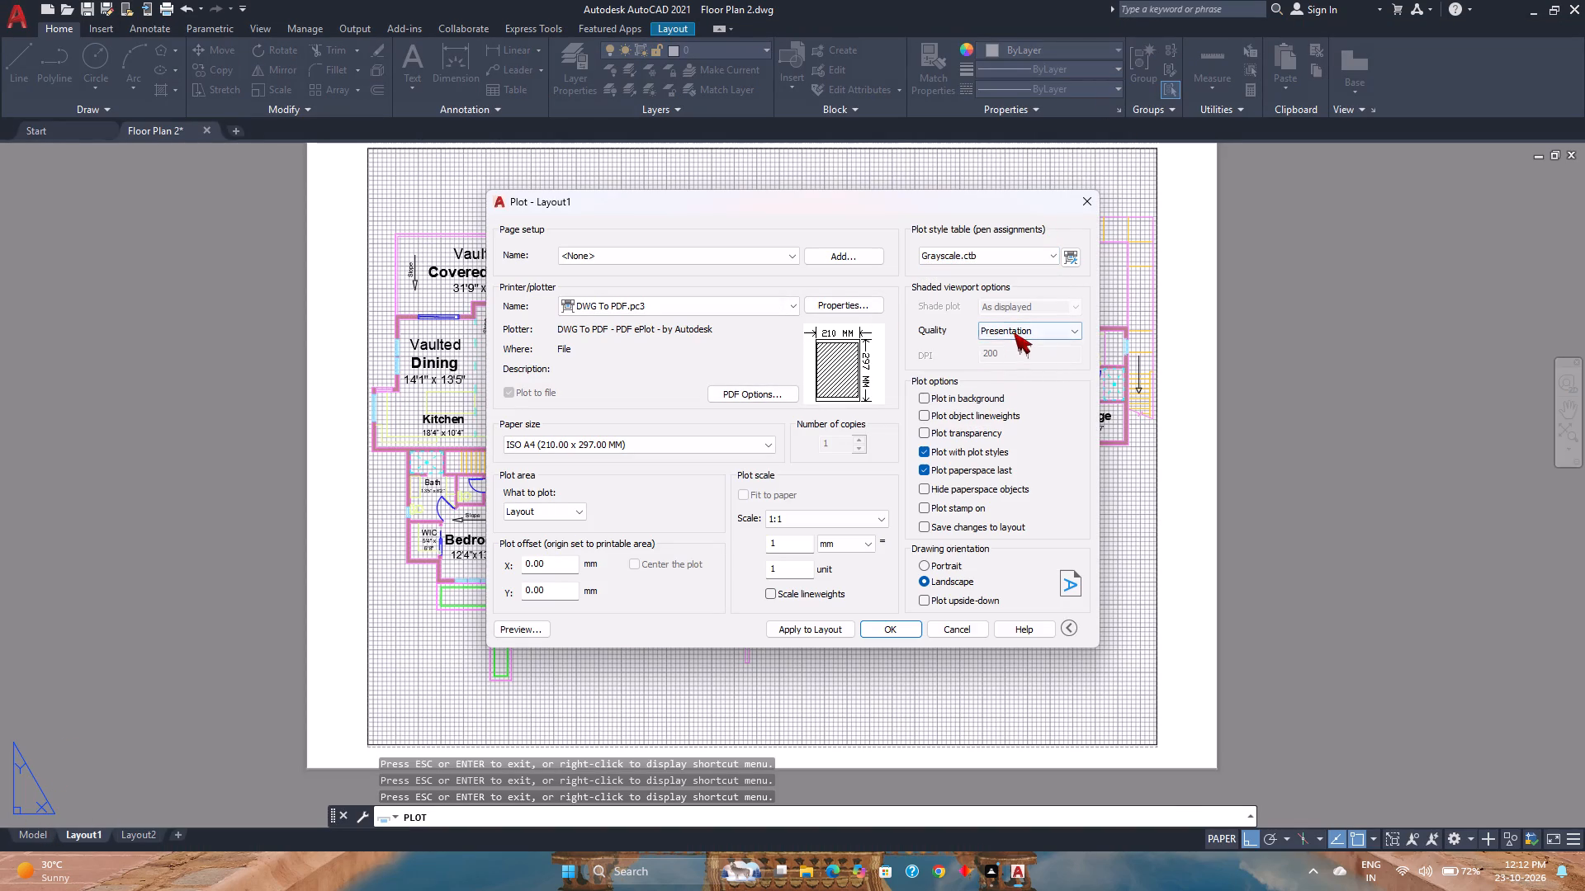
{"action": "left_click", "coordinate": [1014, 332]}
{"action": "left_click", "coordinate": [1014, 387]}
{"action": "left_click", "coordinate": [553, 514]}
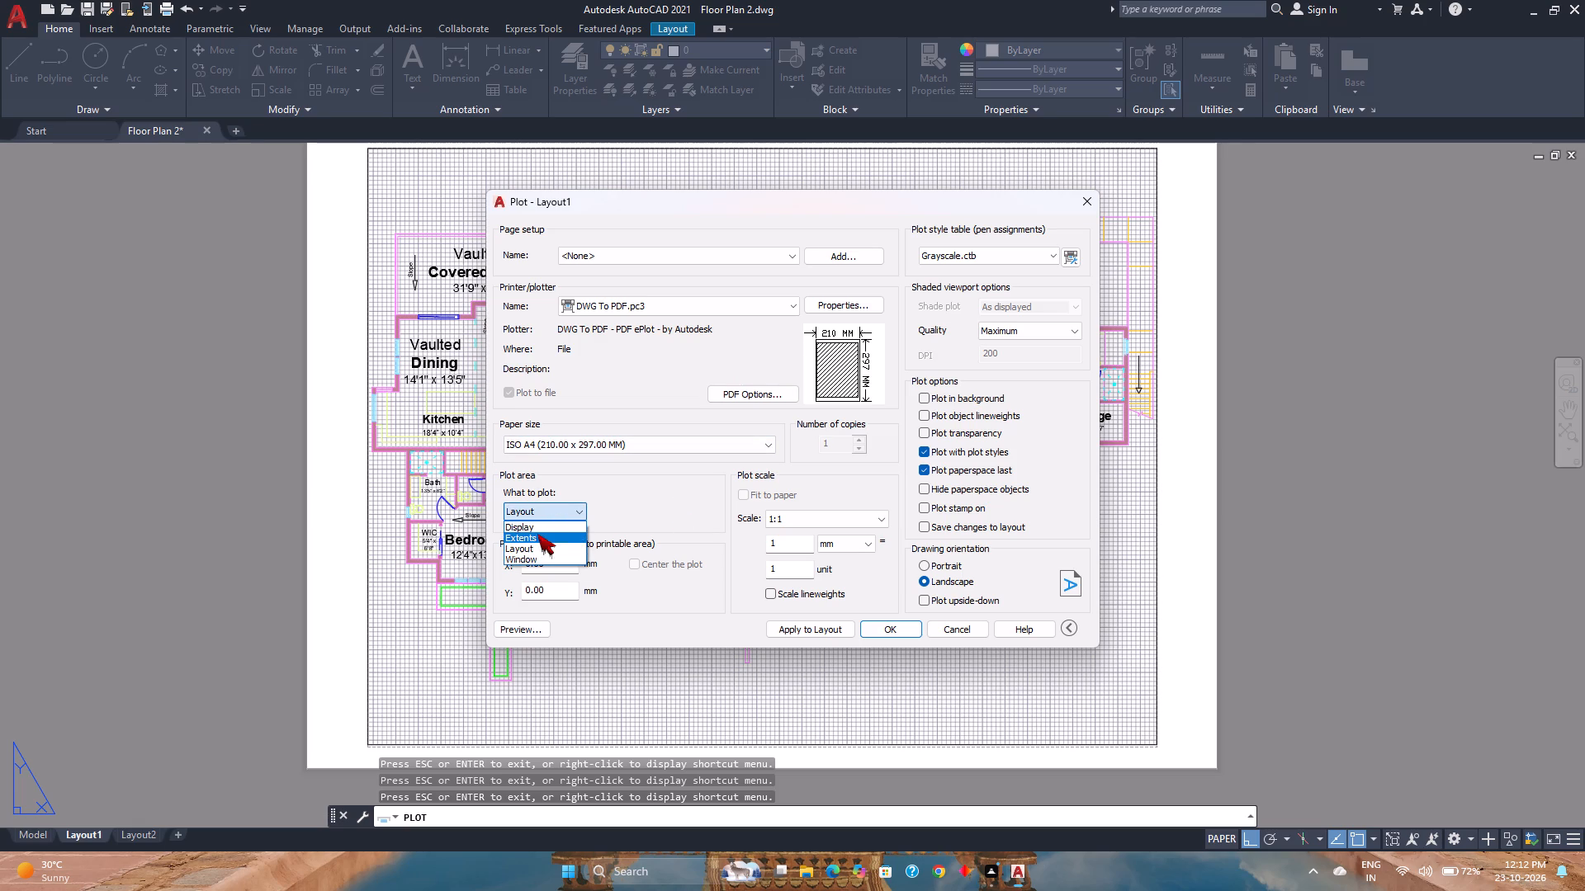
{"action": "left_click", "coordinate": [537, 547]}
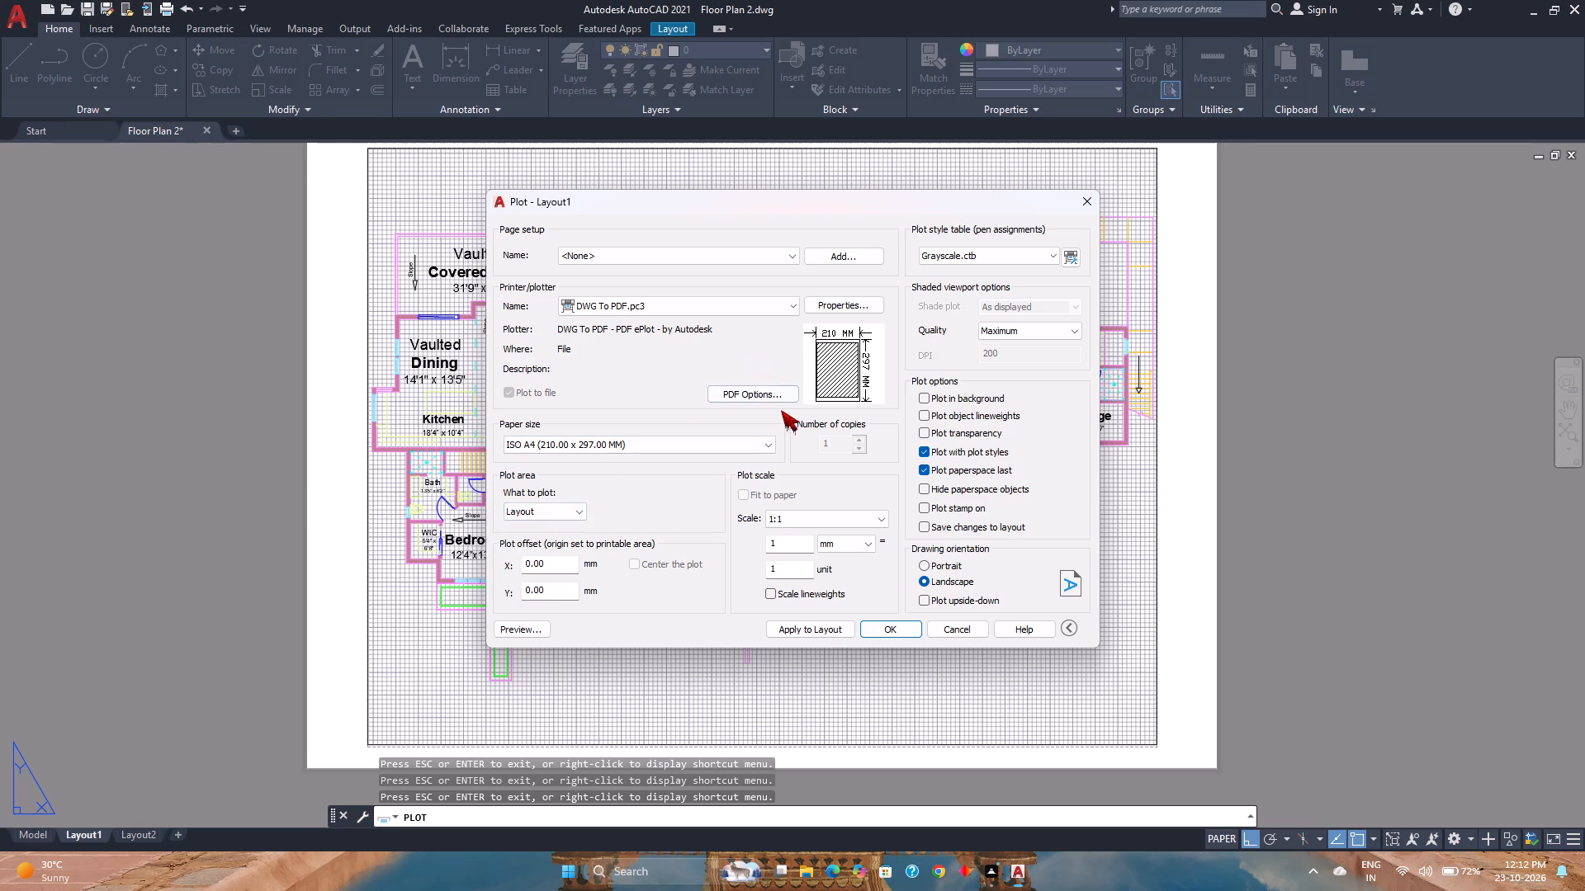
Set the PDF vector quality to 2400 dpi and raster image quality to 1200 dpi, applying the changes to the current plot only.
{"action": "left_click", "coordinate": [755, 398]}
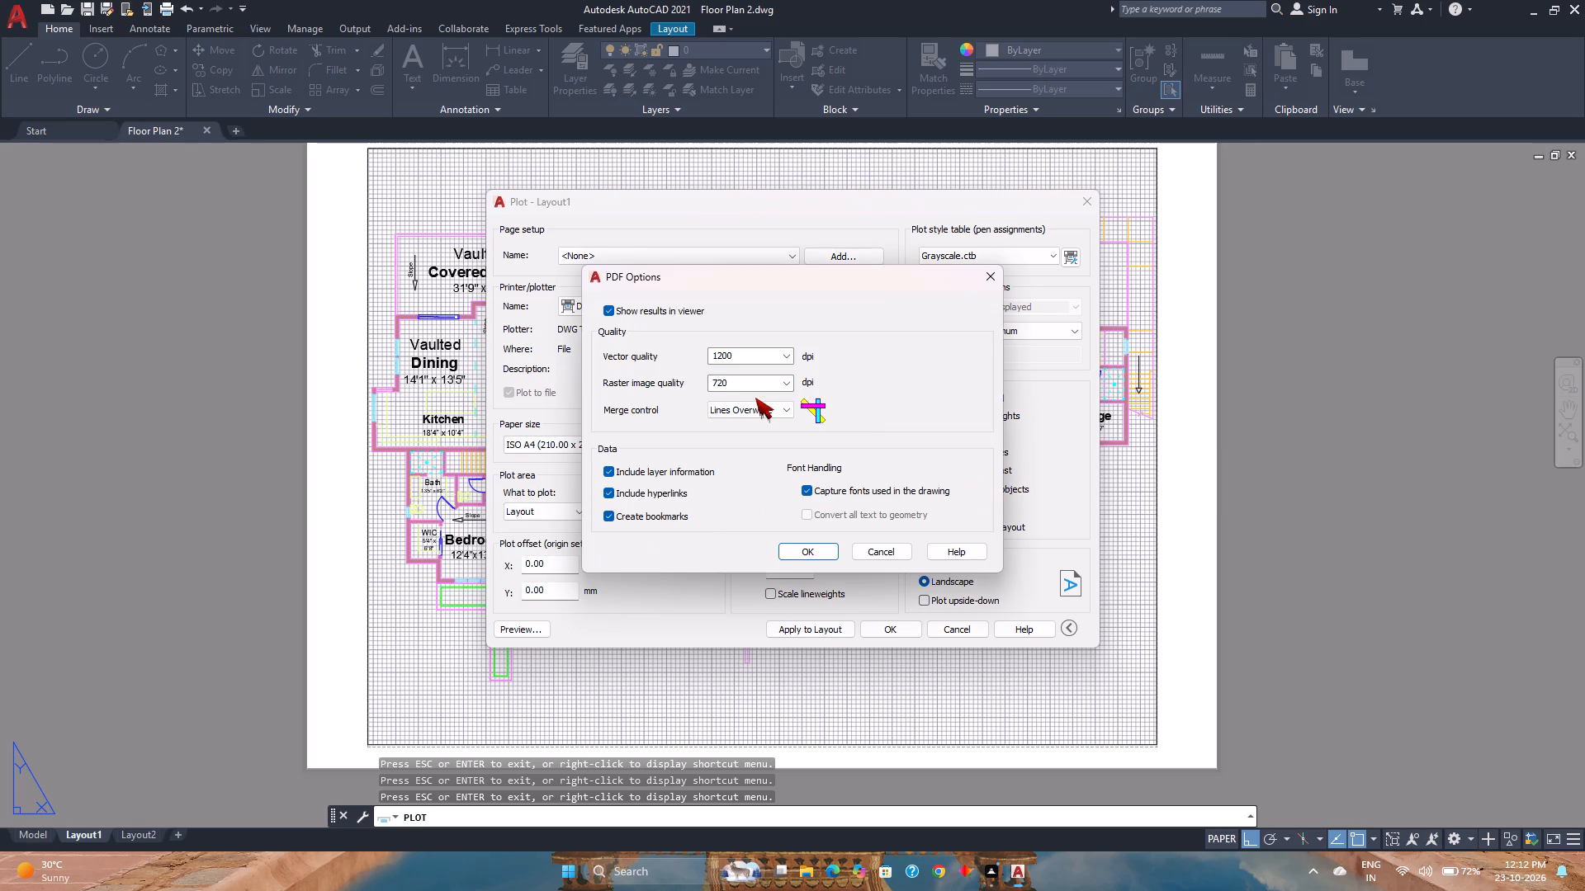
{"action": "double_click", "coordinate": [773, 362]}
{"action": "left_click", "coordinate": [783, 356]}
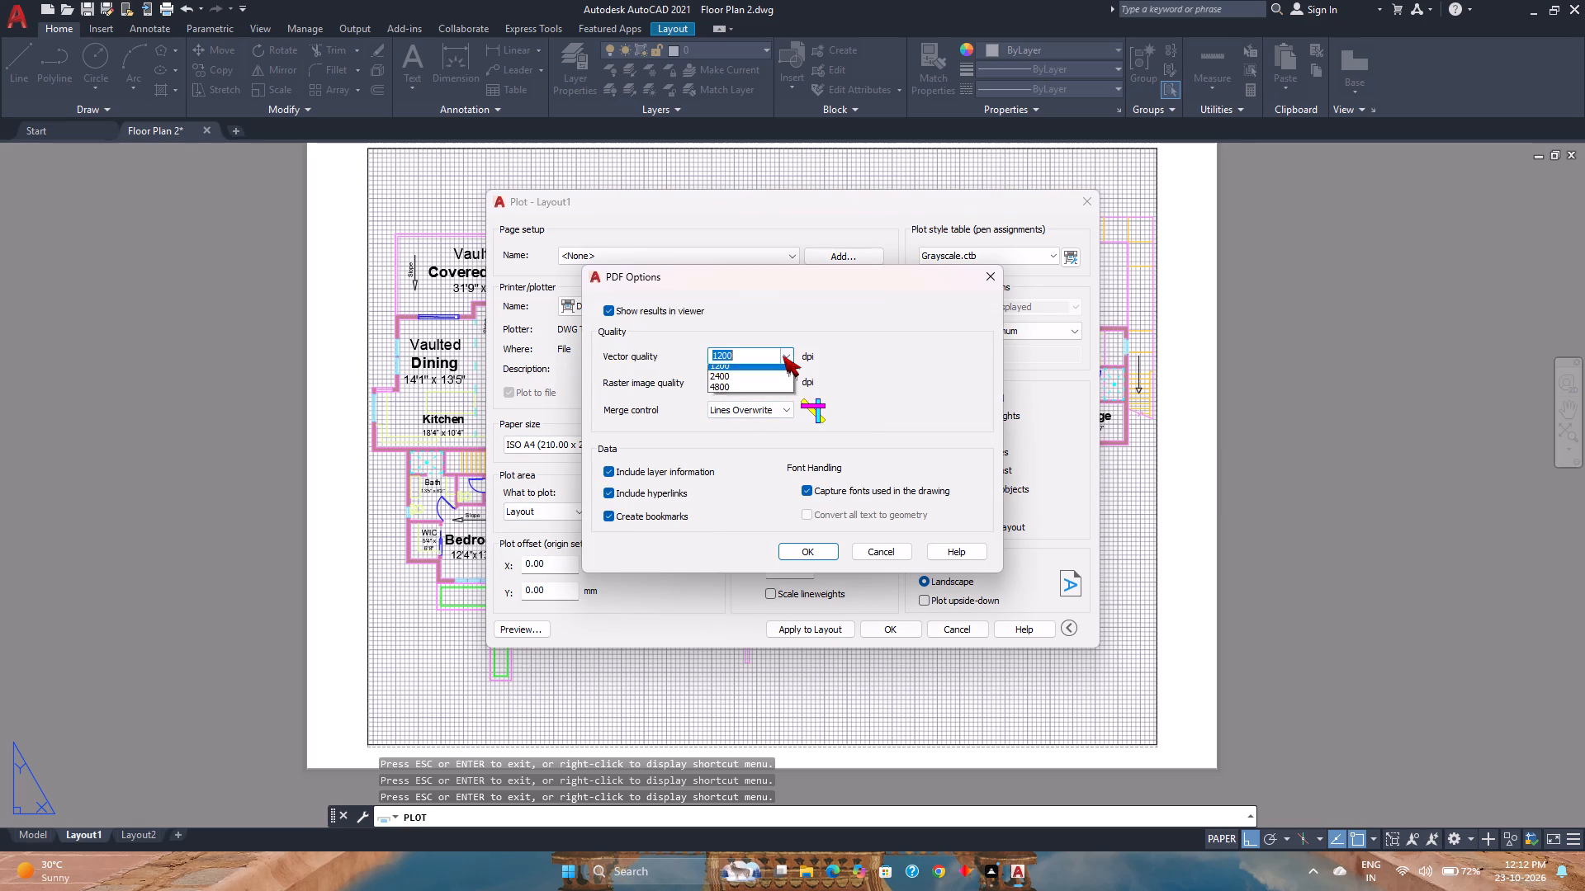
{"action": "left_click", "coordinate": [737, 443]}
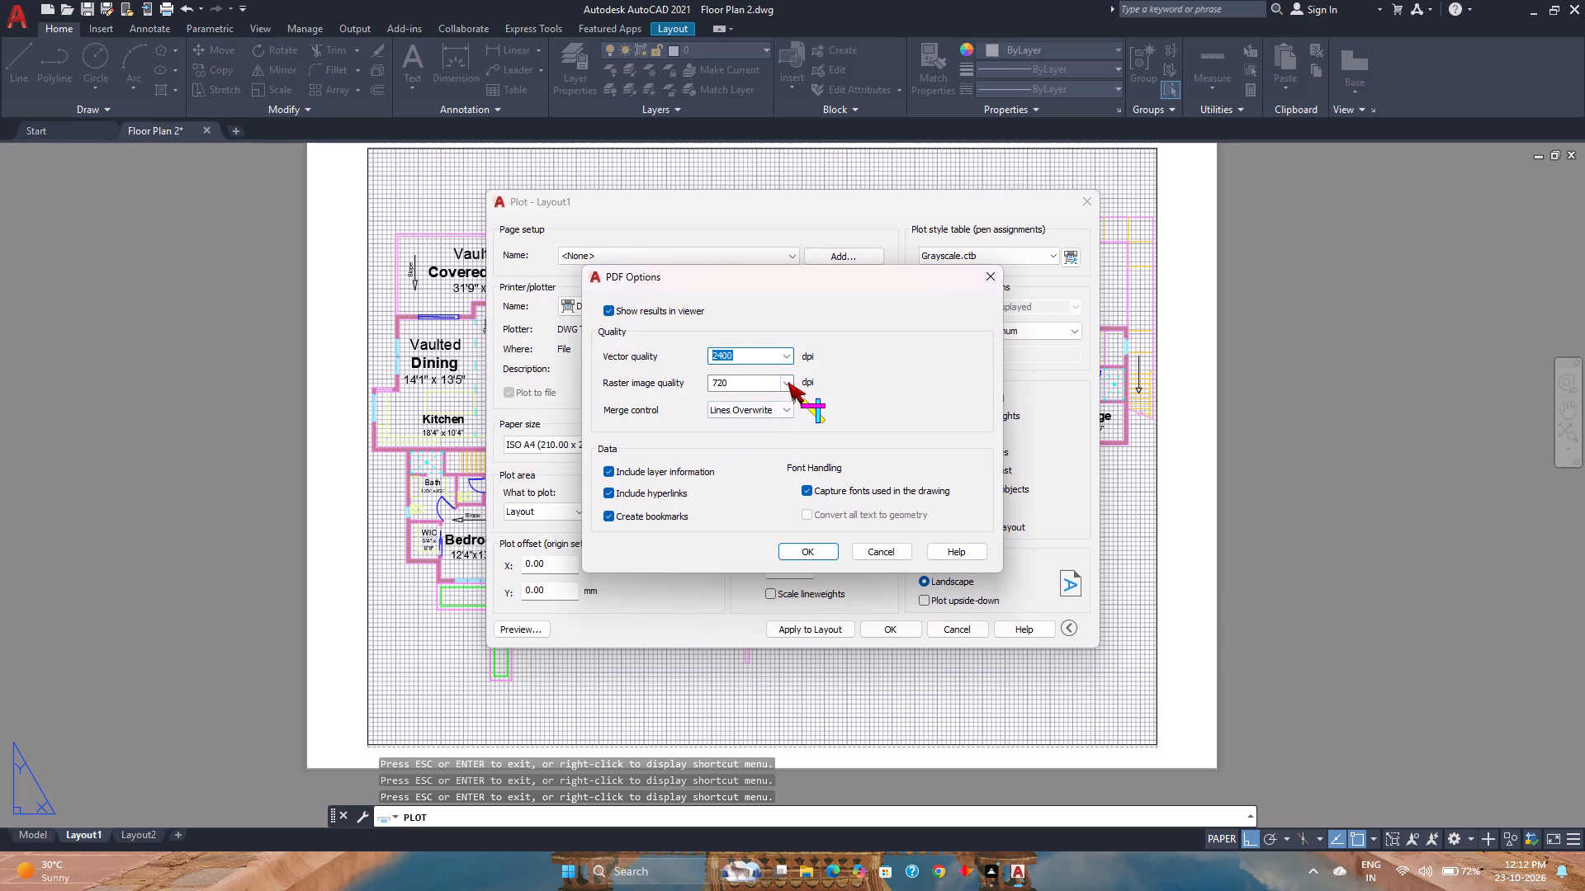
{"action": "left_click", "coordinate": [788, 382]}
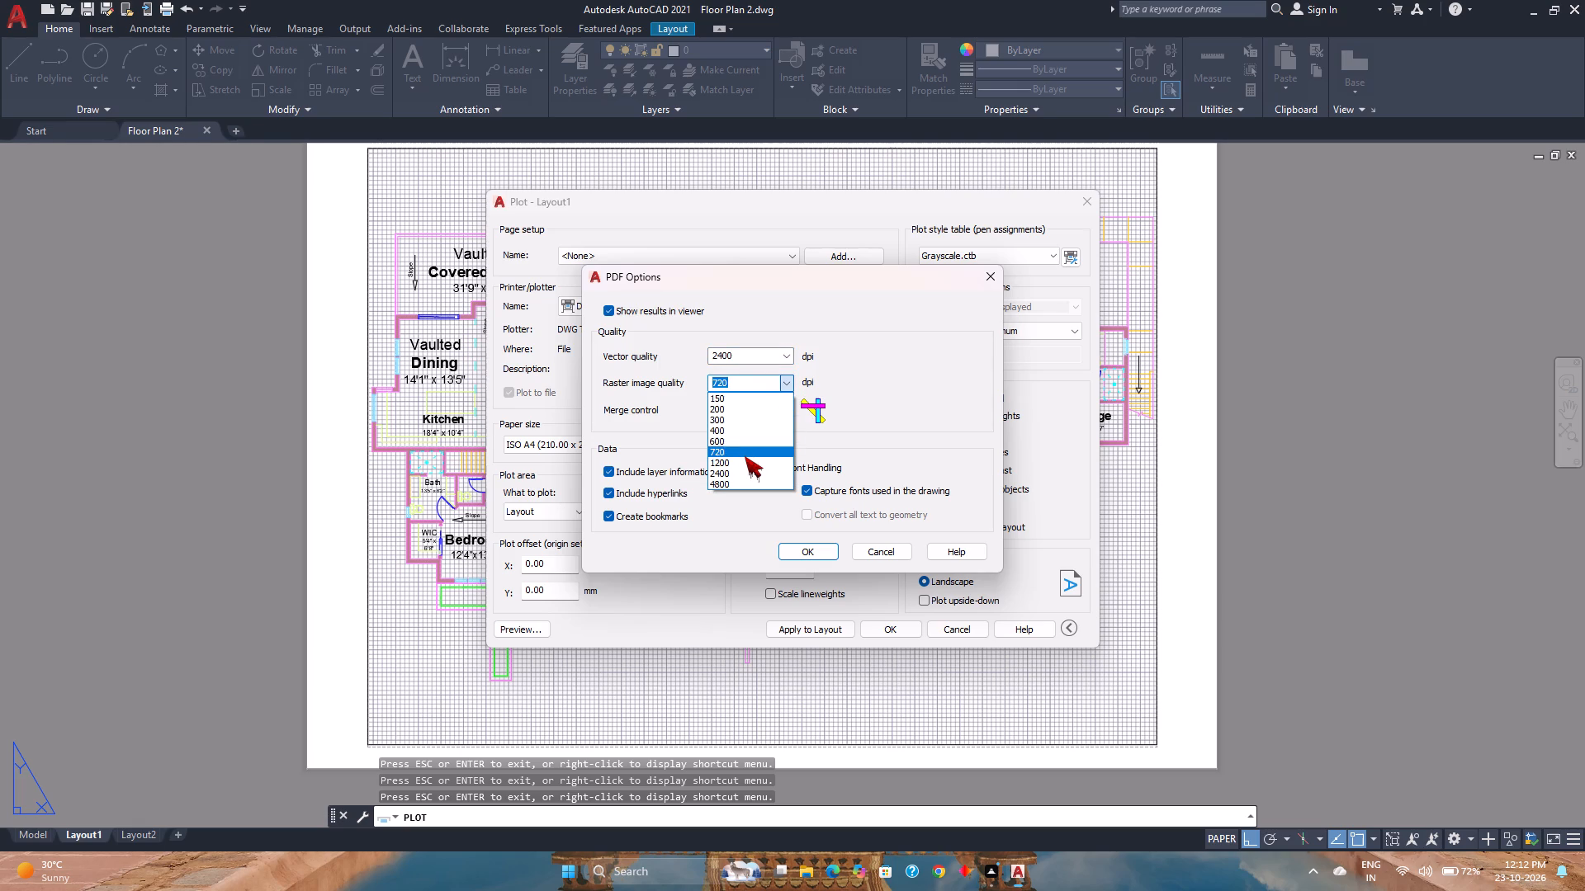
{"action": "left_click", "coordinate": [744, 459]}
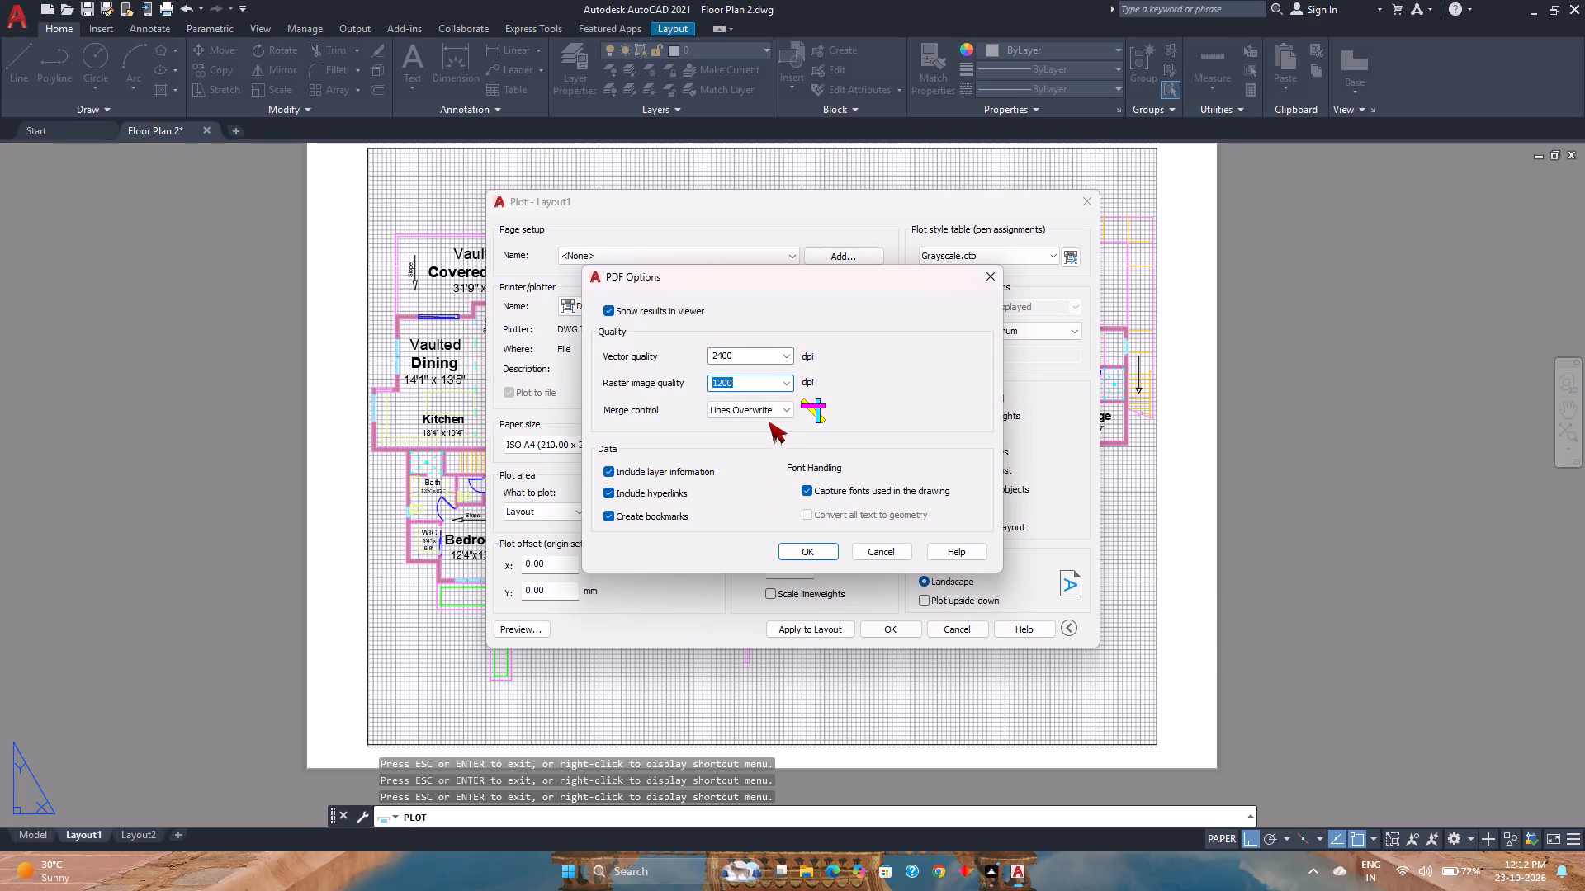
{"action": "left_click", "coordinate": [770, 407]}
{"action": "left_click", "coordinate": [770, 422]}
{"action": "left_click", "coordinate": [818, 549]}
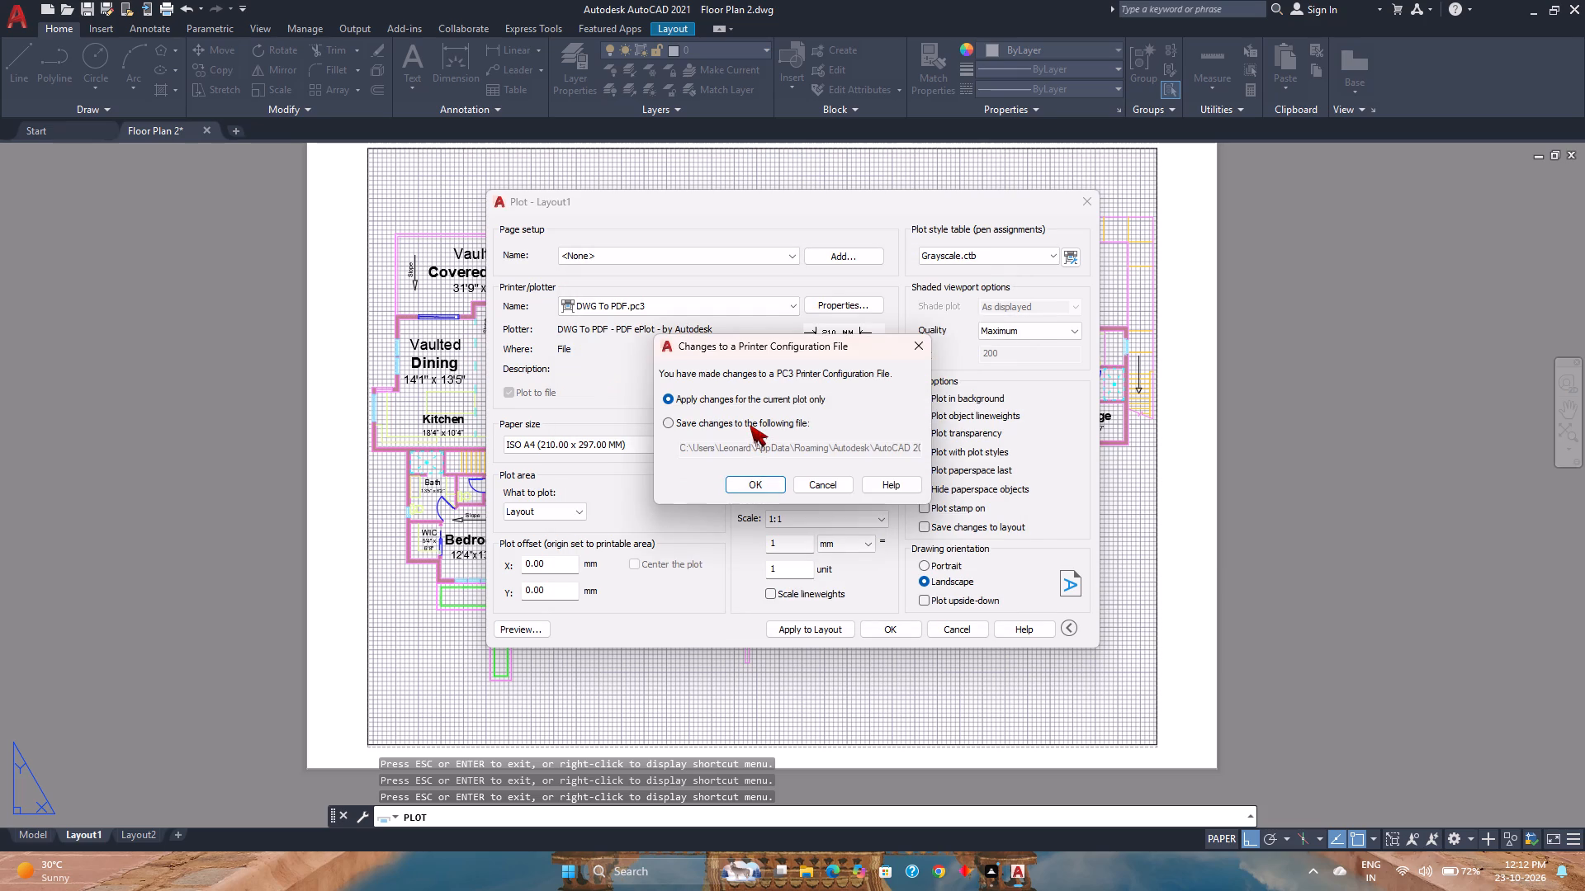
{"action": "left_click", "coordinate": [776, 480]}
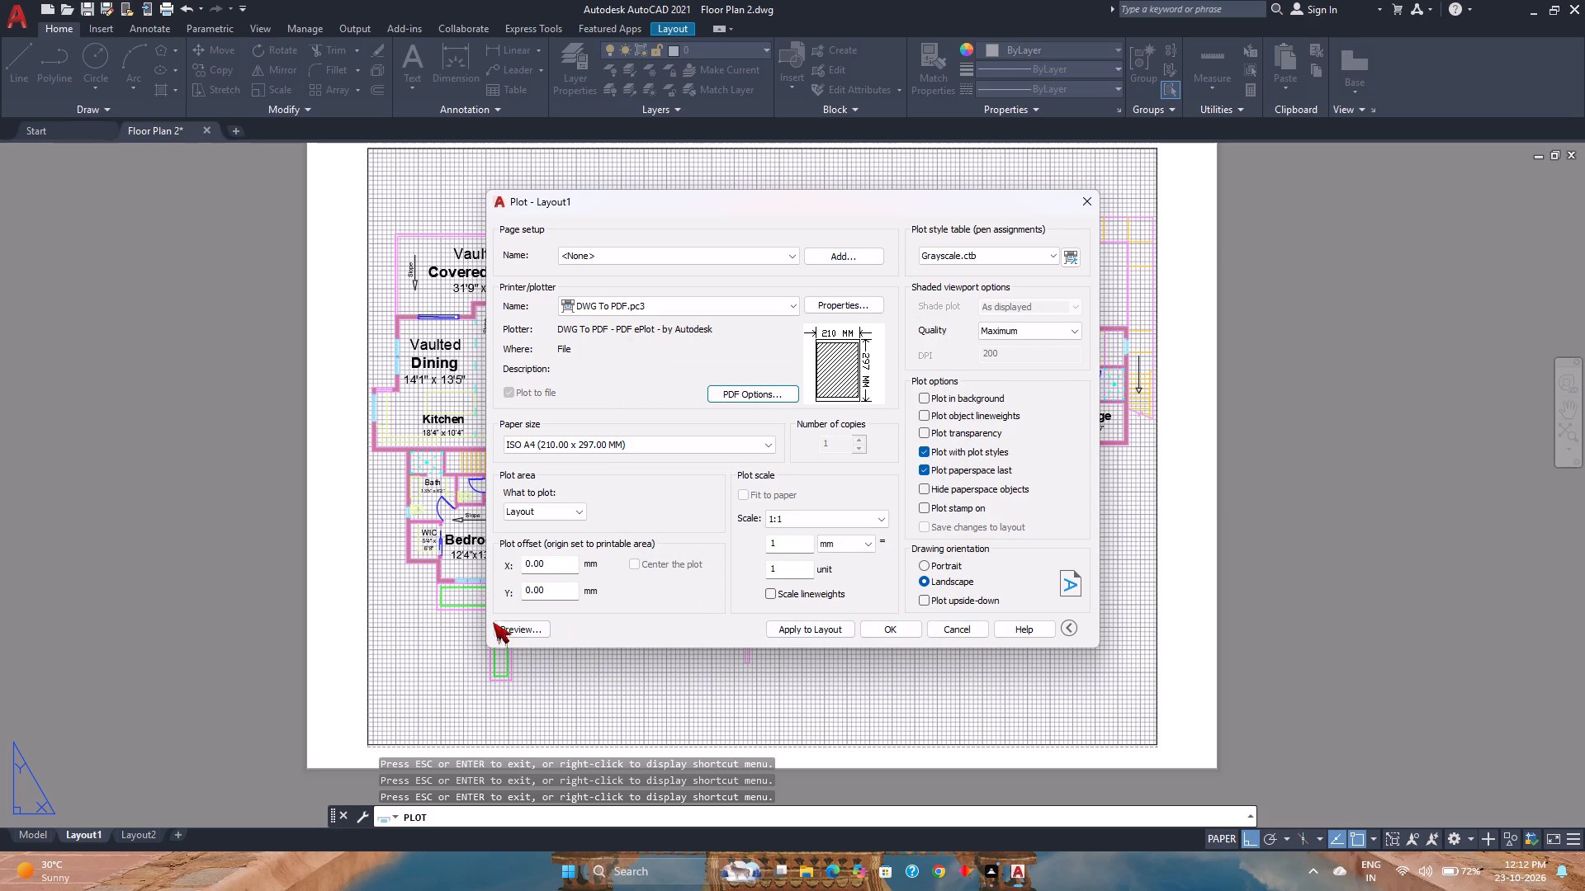
Preview the Layout1 plot in grayscale, examine the walls, fixtures and room labels on both floor plans, and close the preview.
{"action": "left_click", "coordinate": [537, 629]}
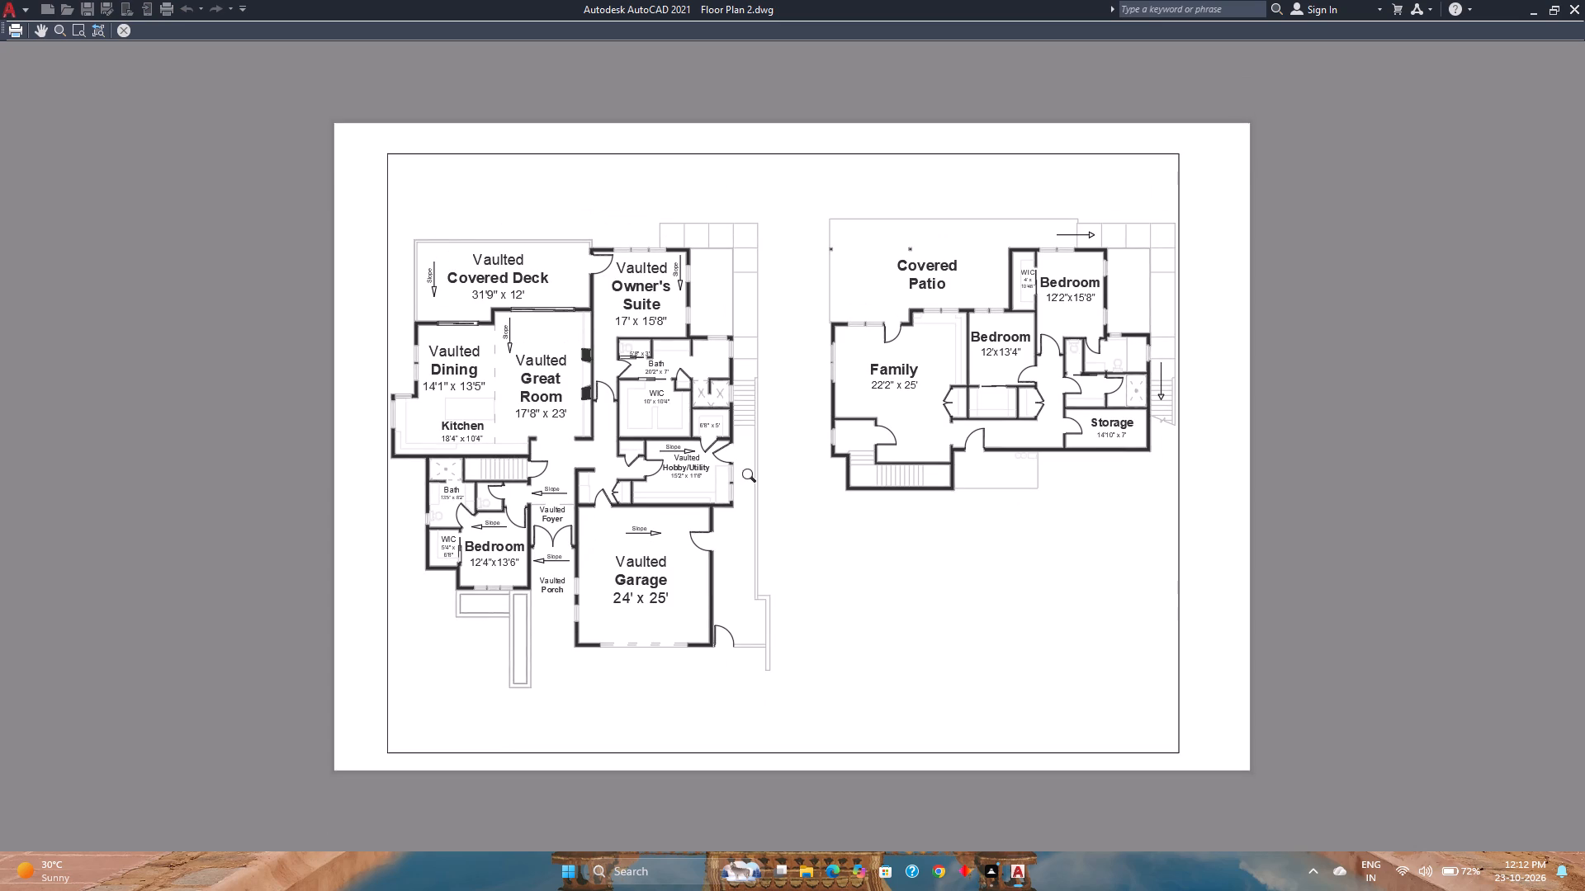
{"action": "scroll", "coordinate": [770, 375], "scroll_direction": "up", "scroll_amount": 3}
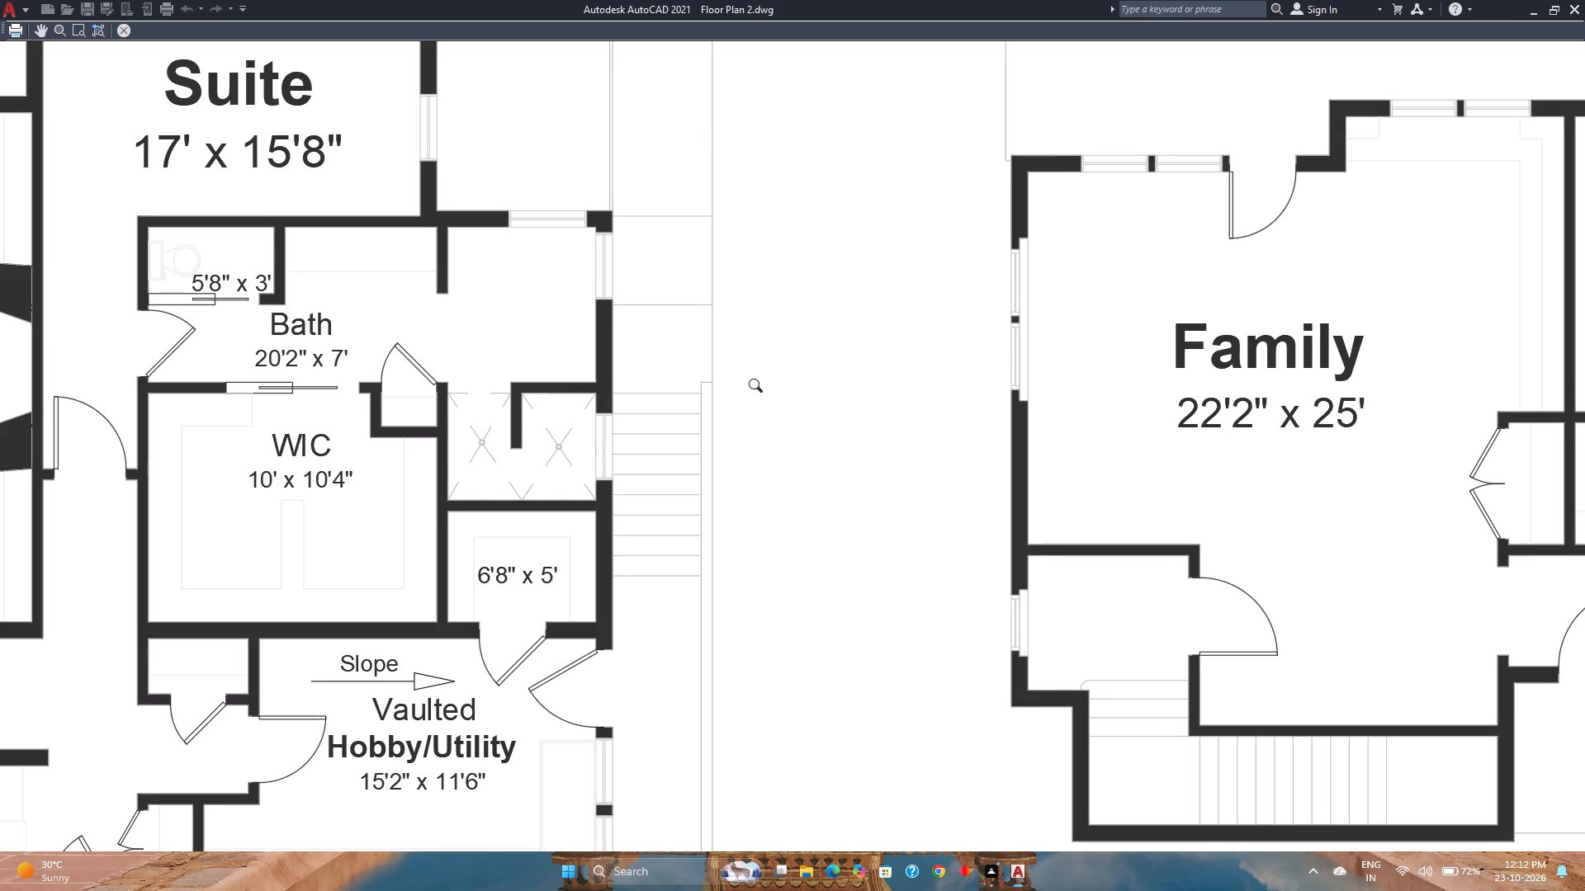
{"action": "scroll", "coordinate": [516, 504], "scroll_direction": "up", "scroll_amount": 3}
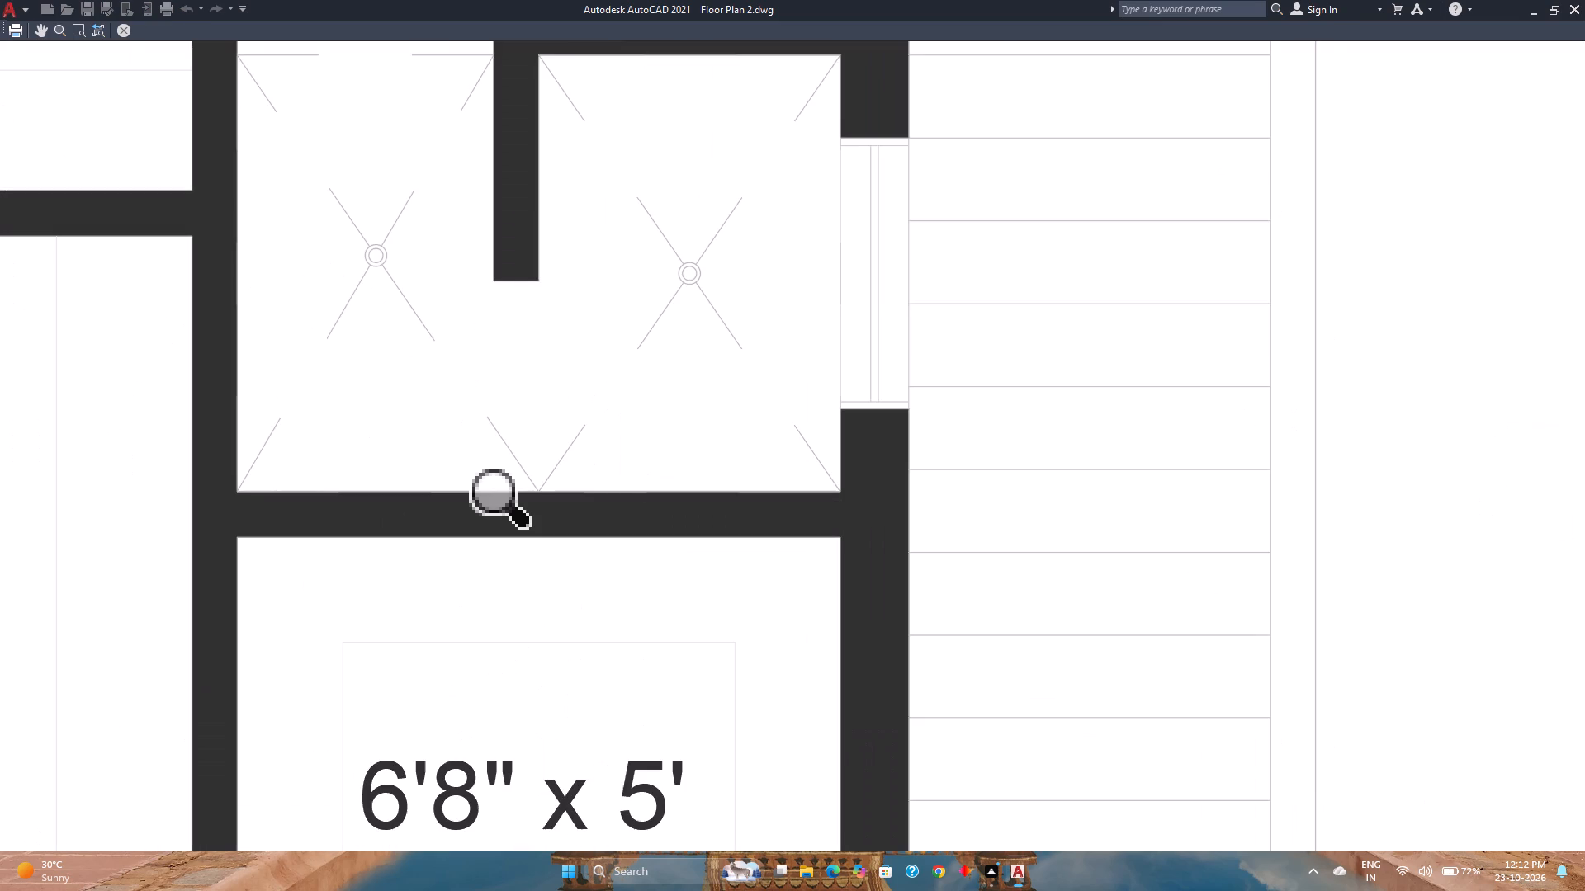
{"action": "scroll", "coordinate": [826, 521], "scroll_direction": "up", "scroll_amount": 3}
{"action": "scroll", "coordinate": [849, 436], "scroll_direction": "up", "scroll_amount": 4}
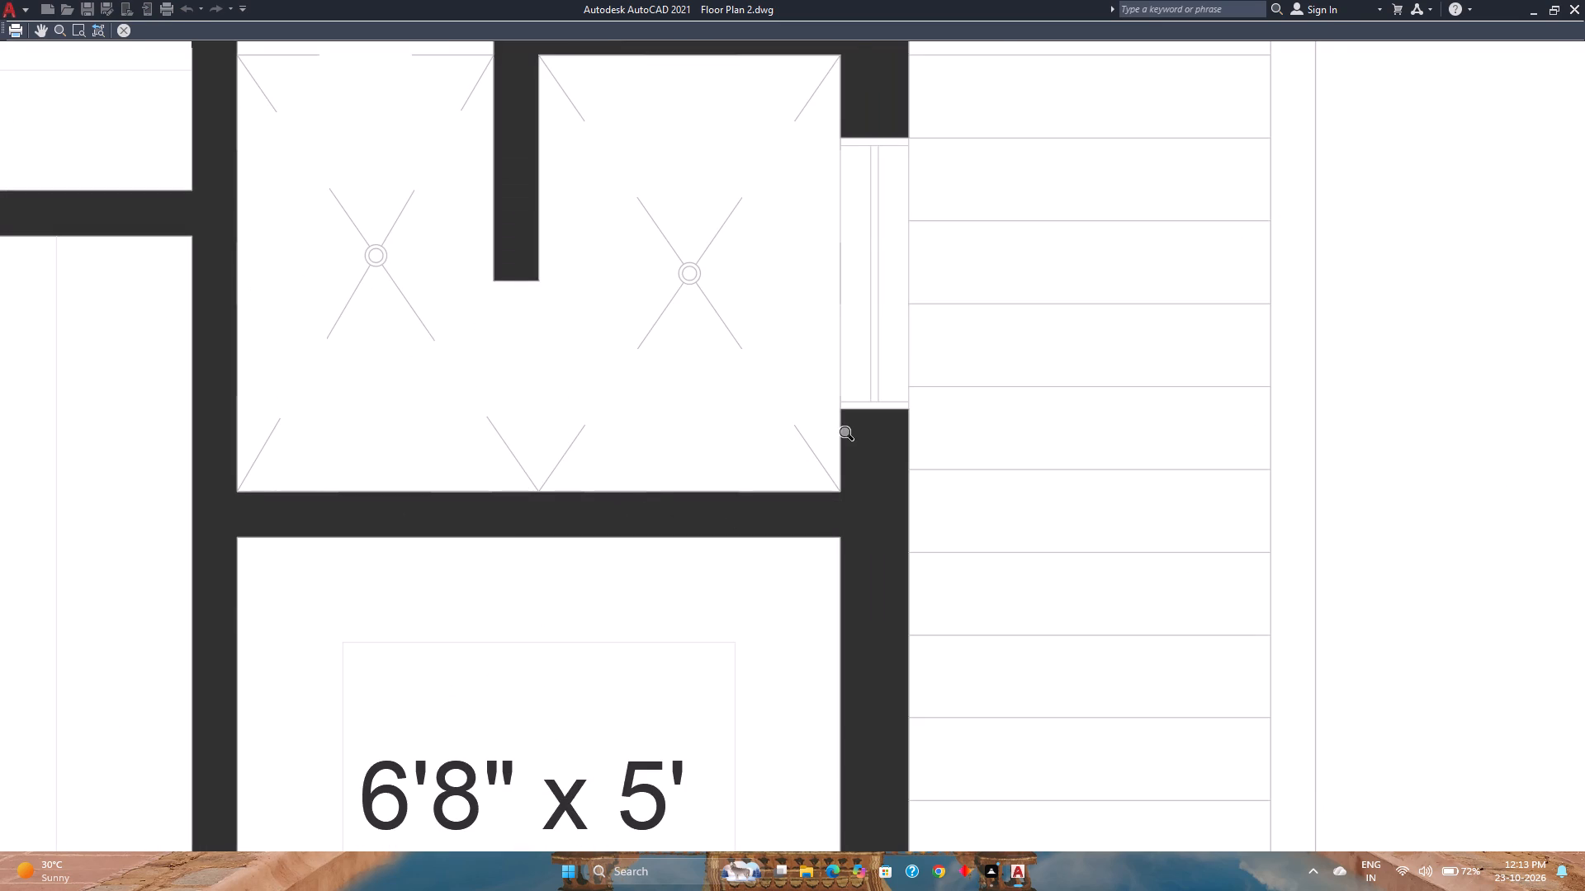
{"action": "scroll", "coordinate": [850, 436], "scroll_direction": "down", "scroll_amount": 5}
{"action": "scroll", "coordinate": [1010, 533], "scroll_direction": "down", "scroll_amount": 1}
{"action": "middle_click_drag", "start_coordinate": [1009, 533], "coordinate": [780, 513]}
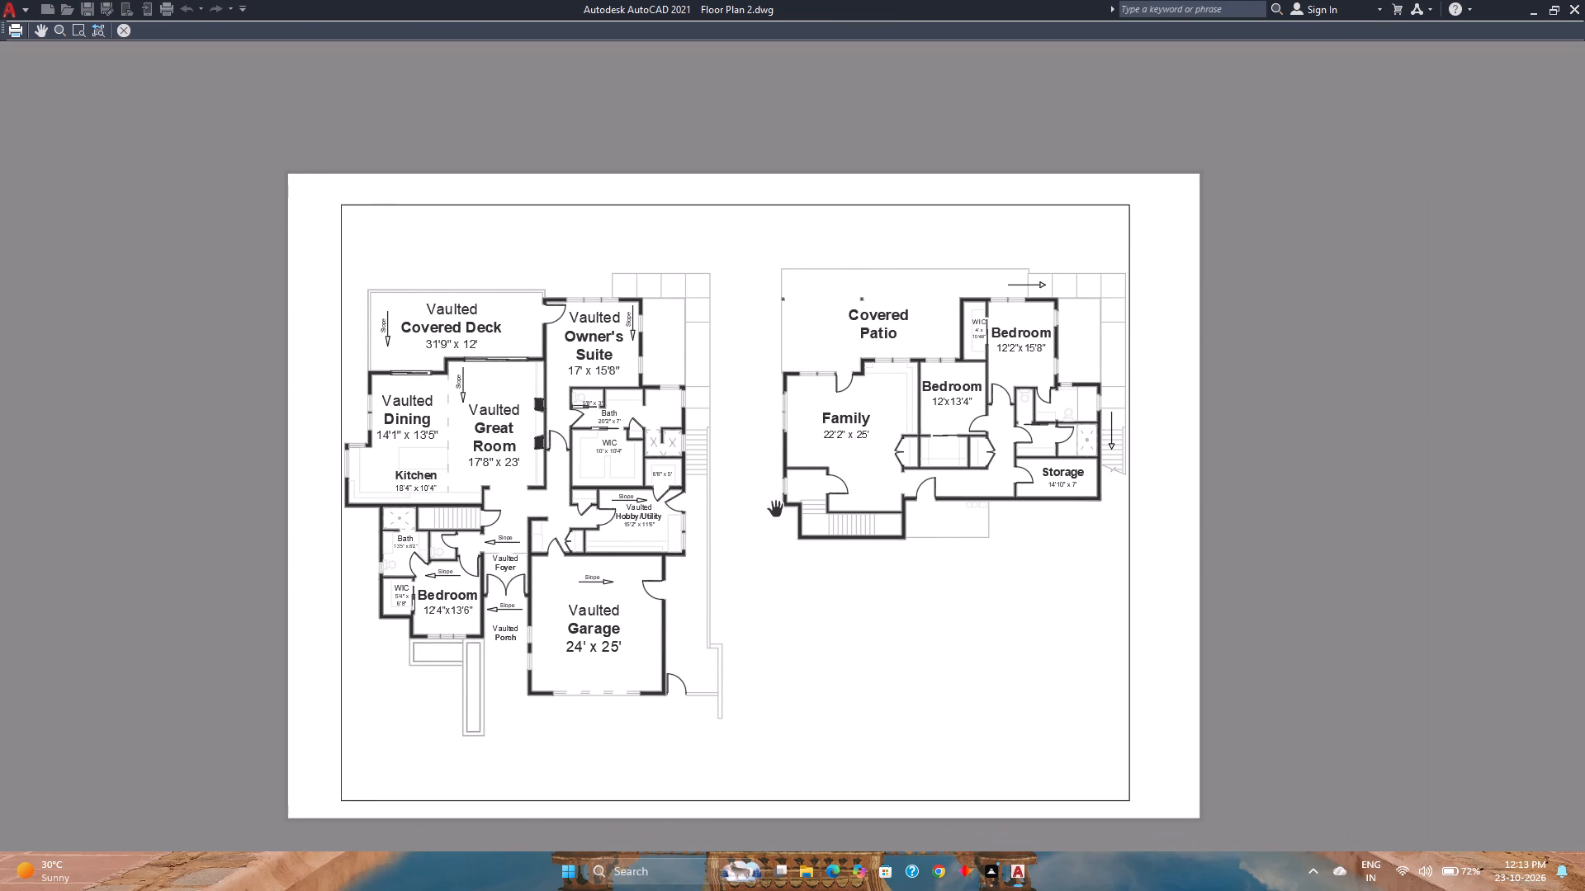
{"action": "scroll", "coordinate": [499, 514], "scroll_direction": "up", "scroll_amount": 3}
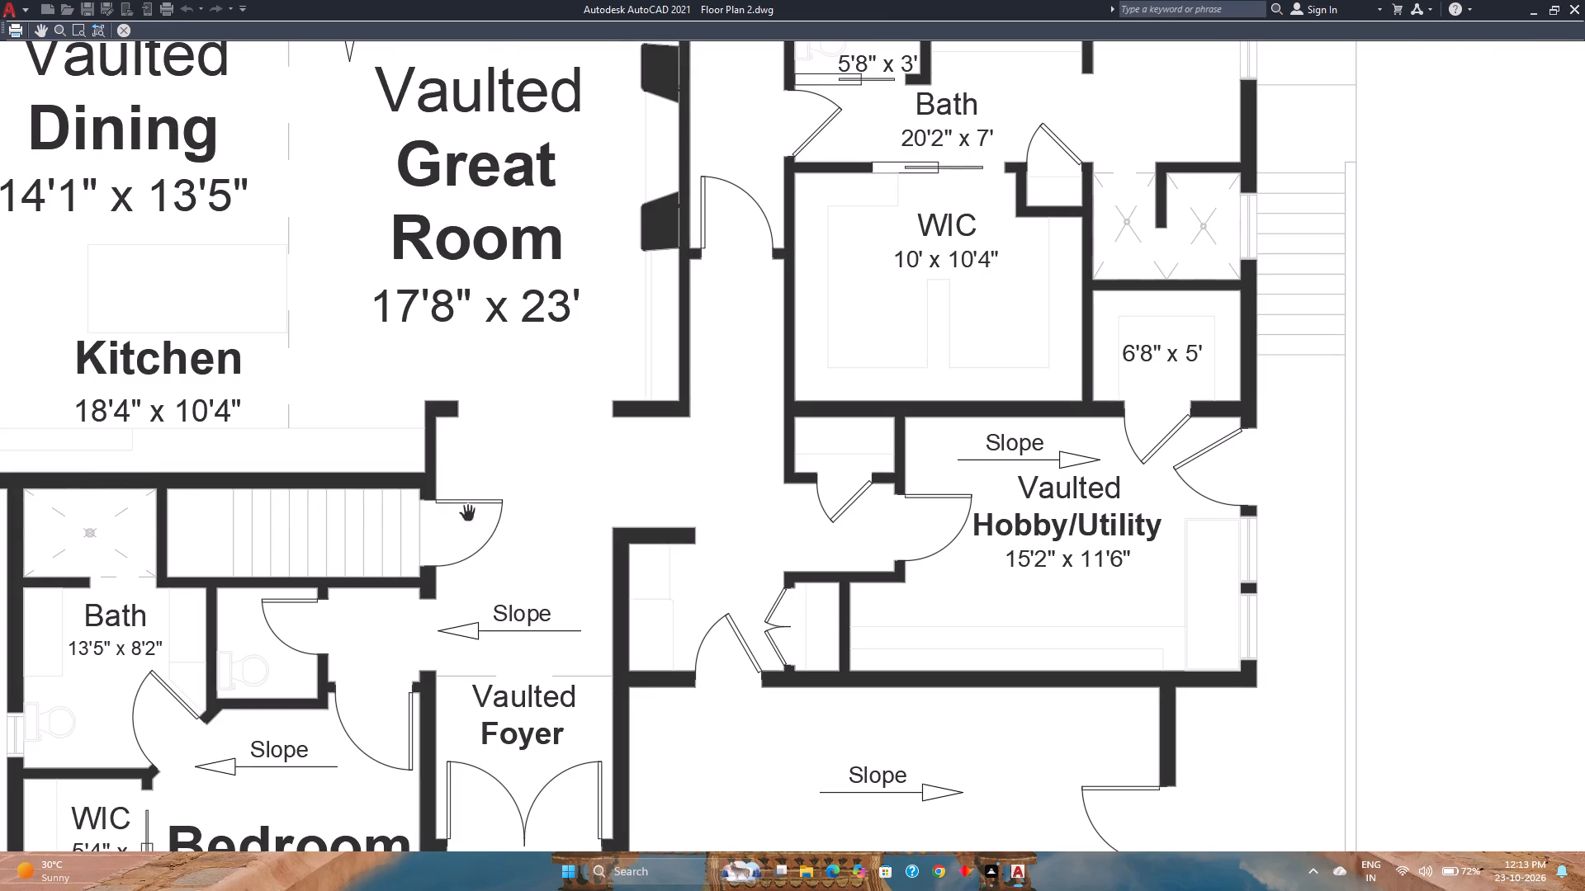
{"action": "scroll", "coordinate": [386, 488], "scroll_direction": "up", "scroll_amount": 2}
{"action": "scroll", "coordinate": [418, 486], "scroll_direction": "down", "scroll_amount": 4}
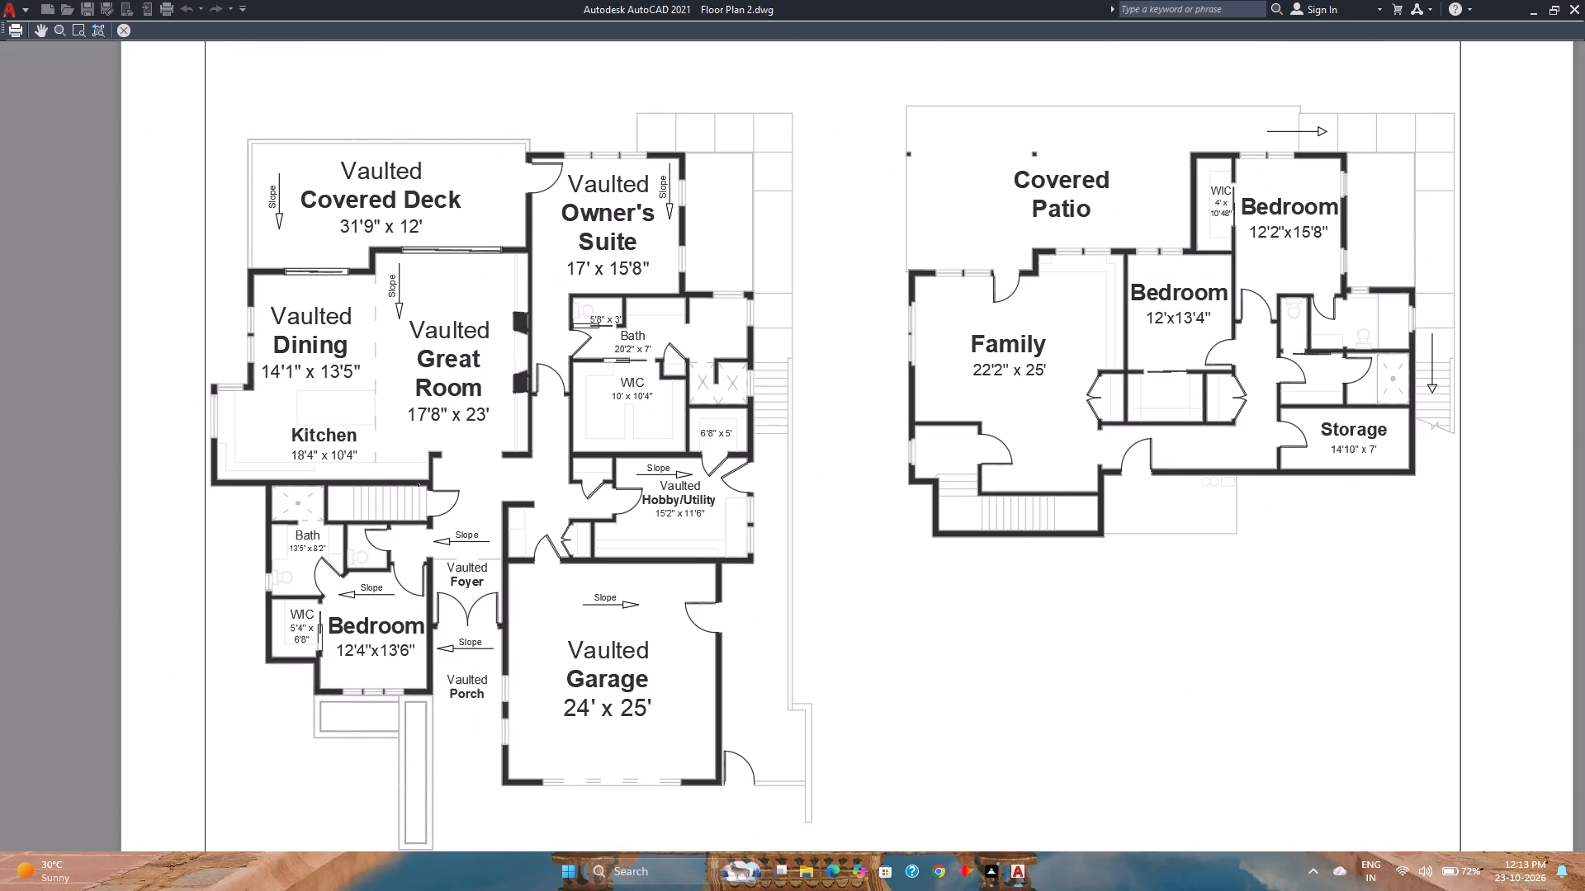
{"action": "middle_click_drag", "start_coordinate": [420, 486], "coordinate": [450, 512]}
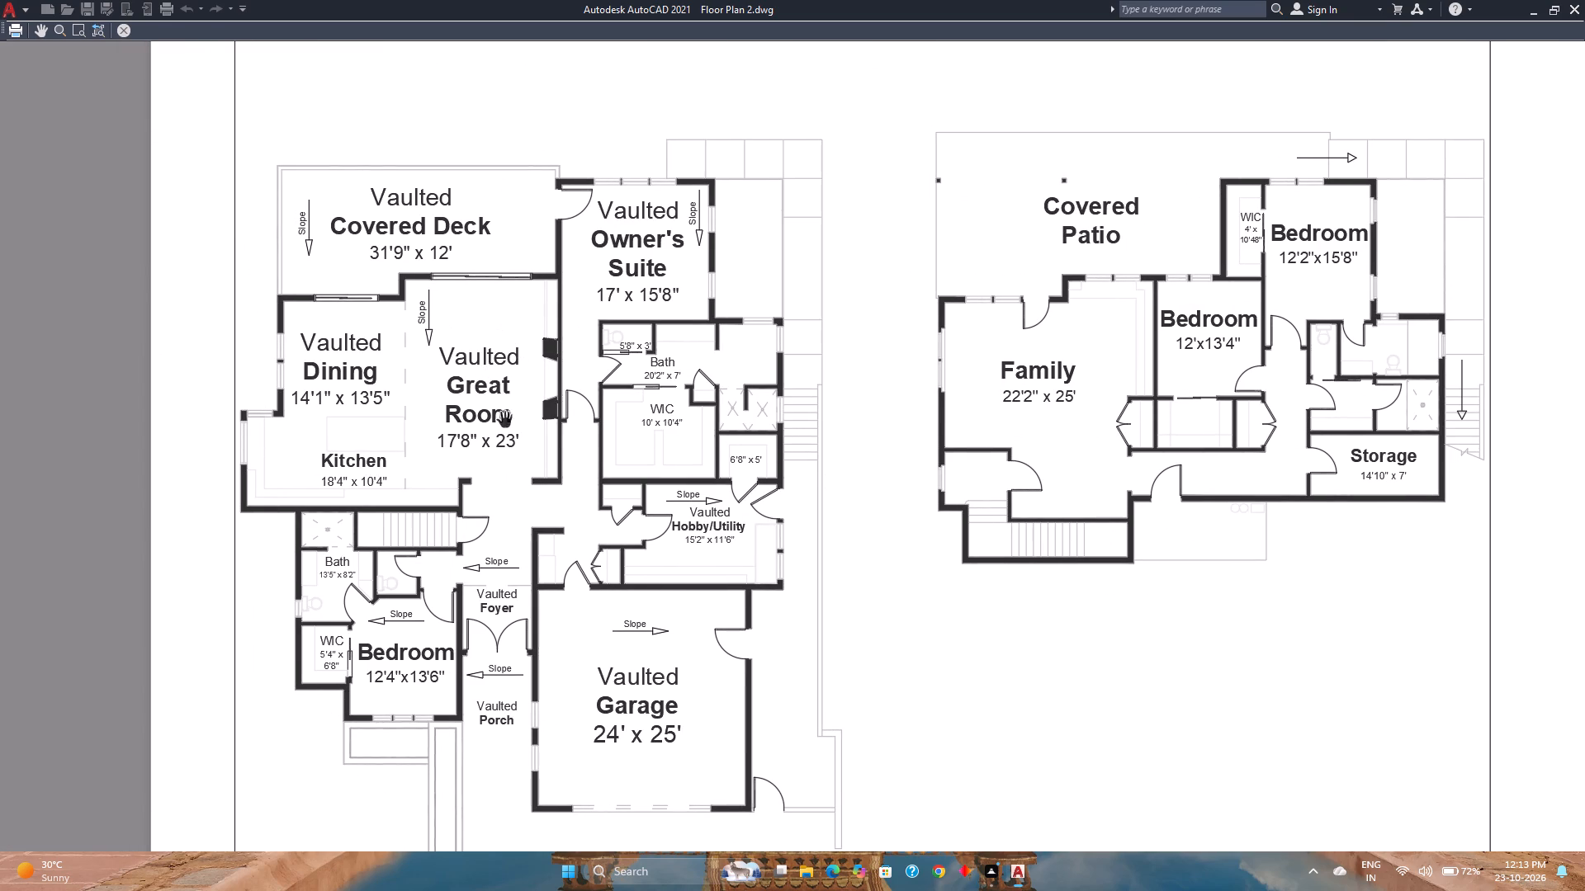
{"action": "scroll", "coordinate": [481, 287], "scroll_direction": "up", "scroll_amount": 1}
{"action": "scroll", "coordinate": [483, 287], "scroll_direction": "down", "scroll_amount": 2}
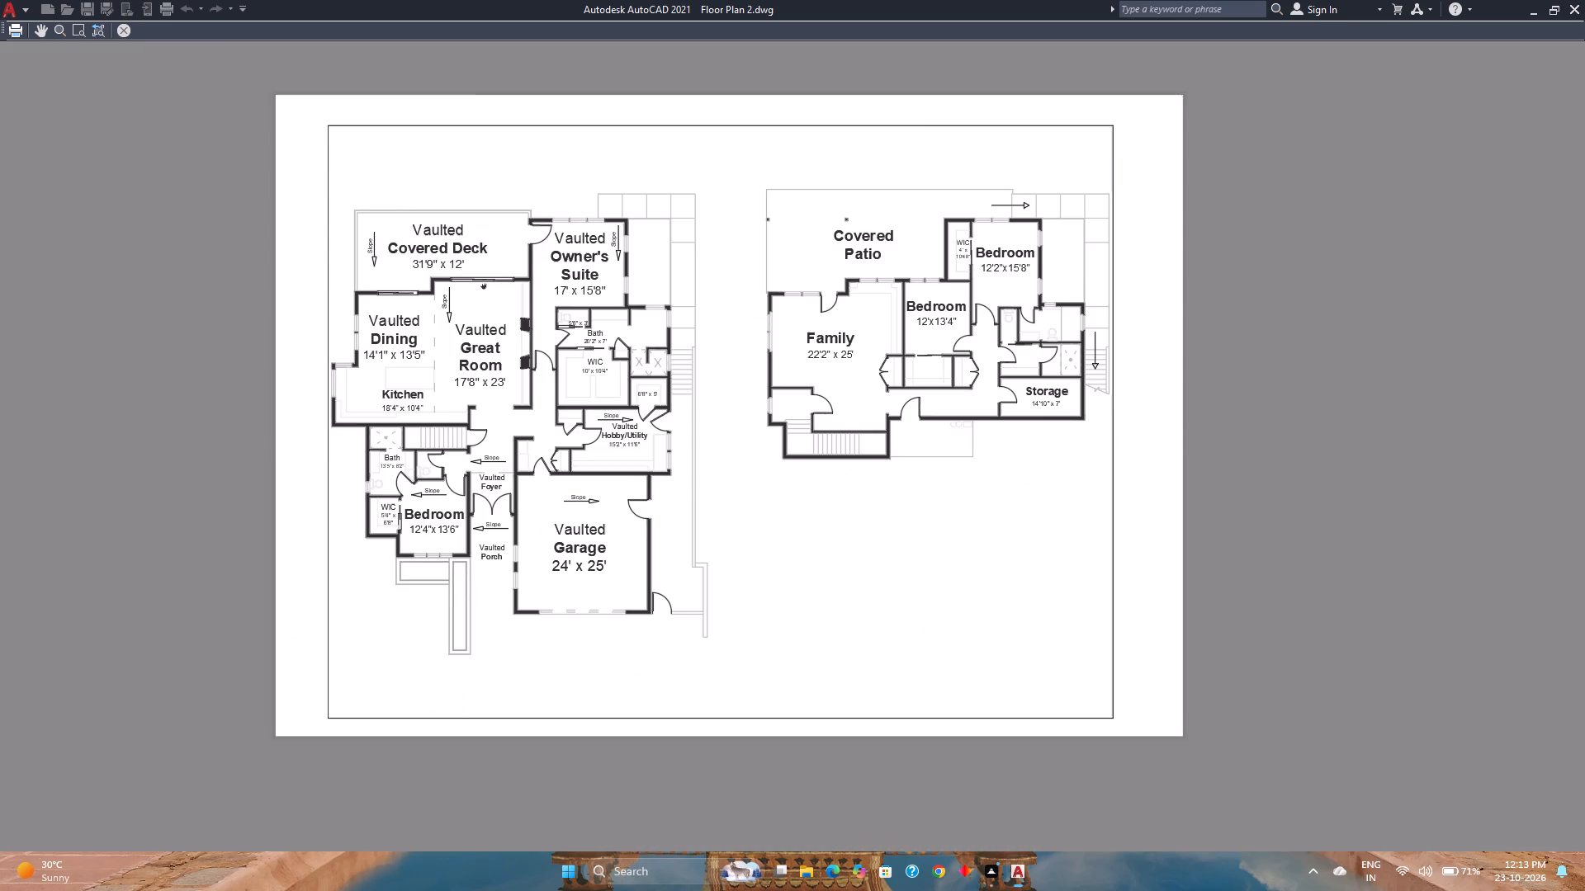
{"action": "scroll", "coordinate": [483, 287], "scroll_direction": "up", "scroll_amount": 1}
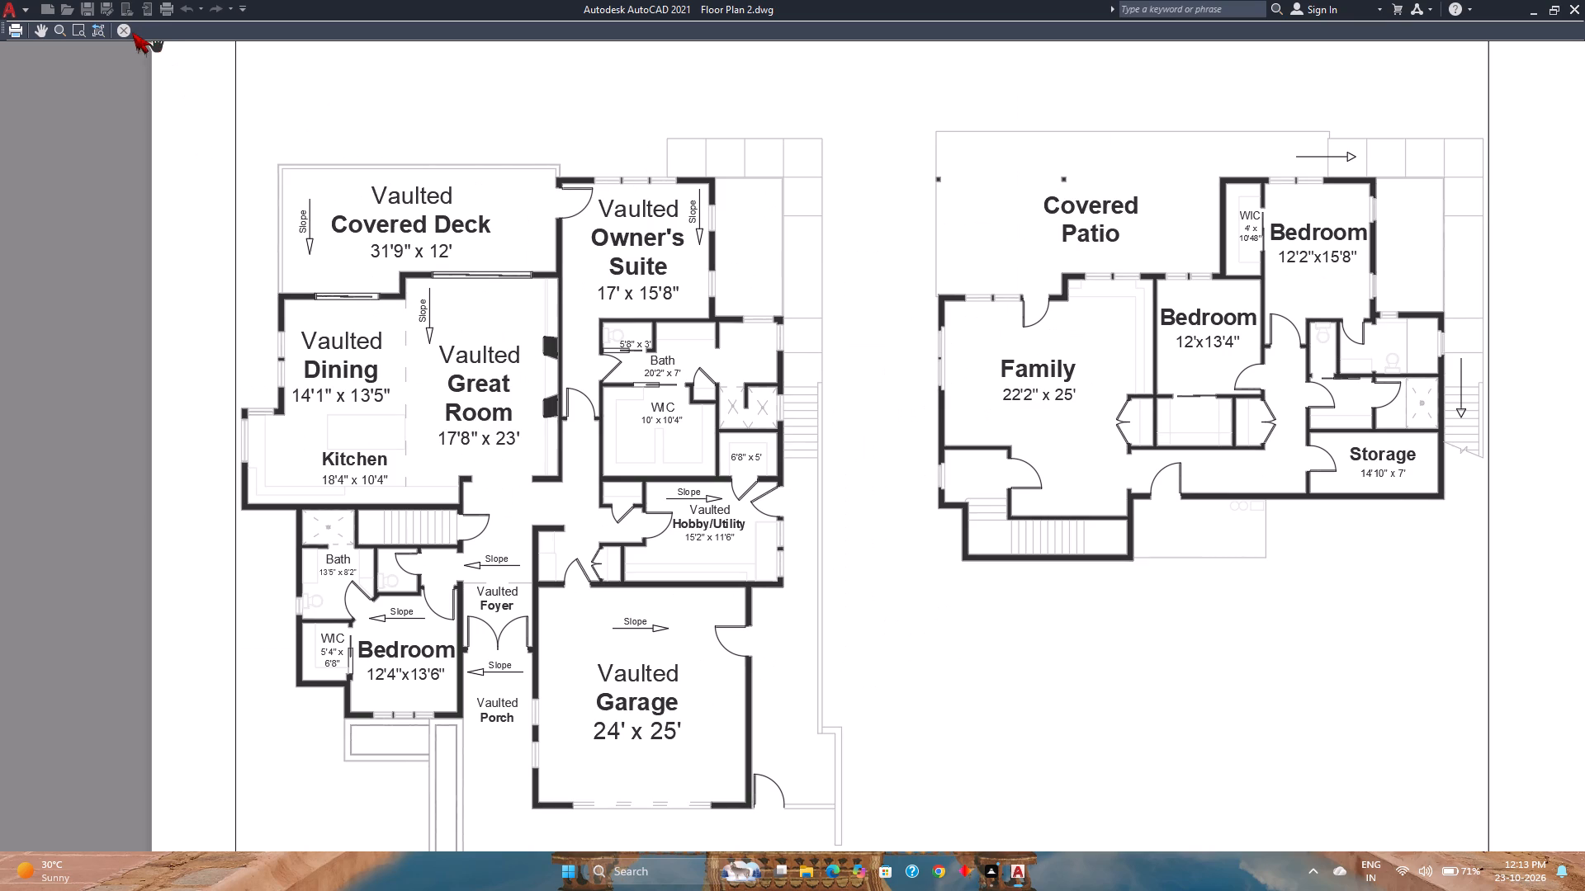
{"action": "left_click", "coordinate": [125, 30]}
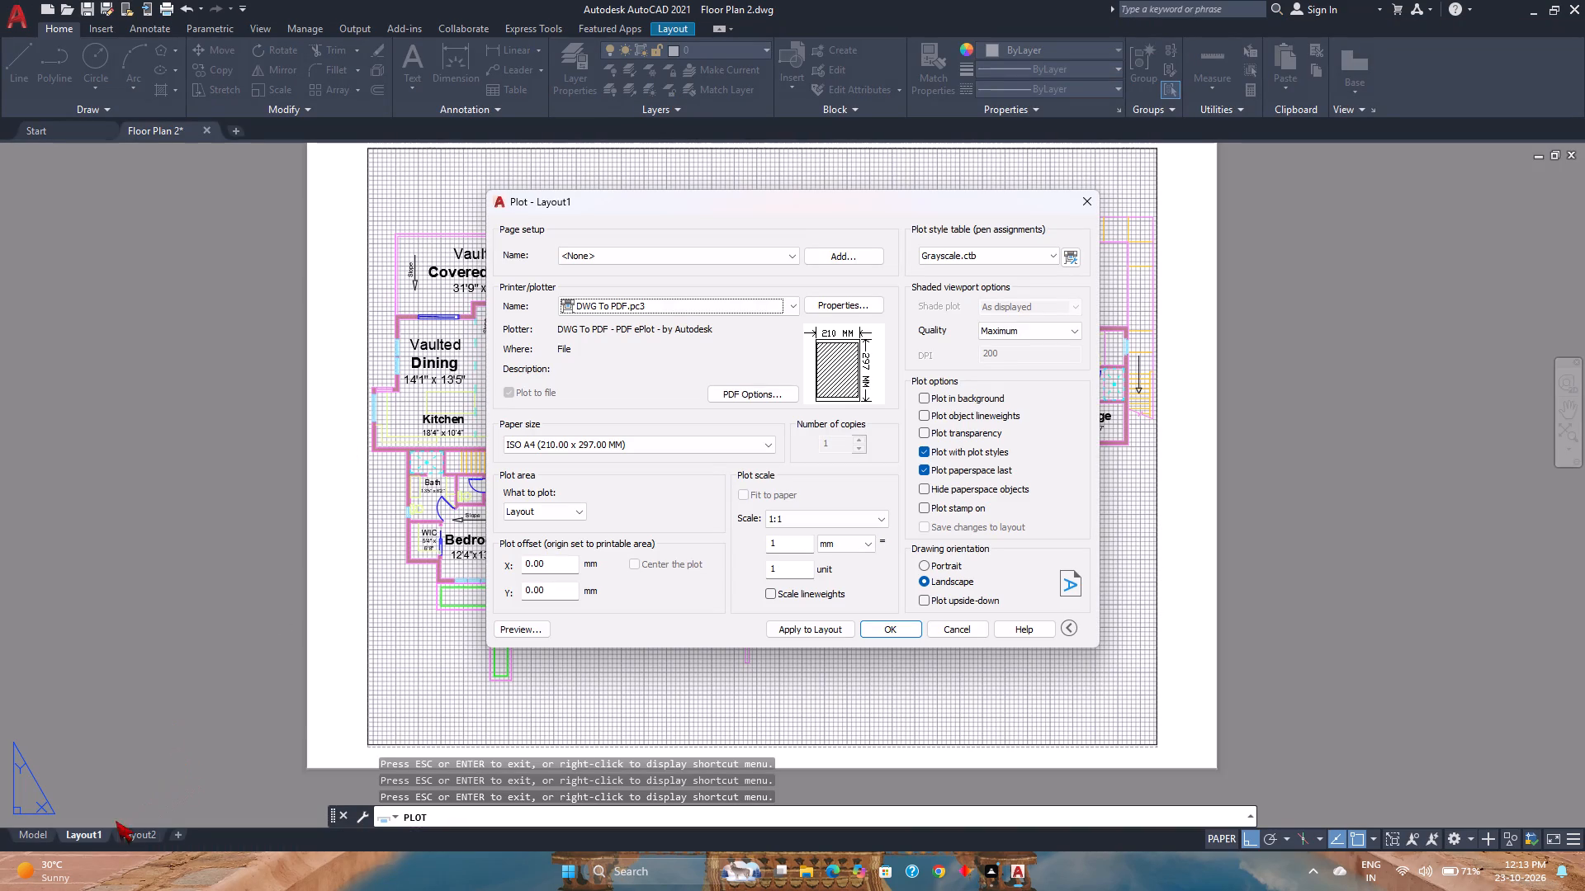
Cancel the Layout1 plot setup and switch to model space.
{"action": "left_click", "coordinate": [34, 833]}
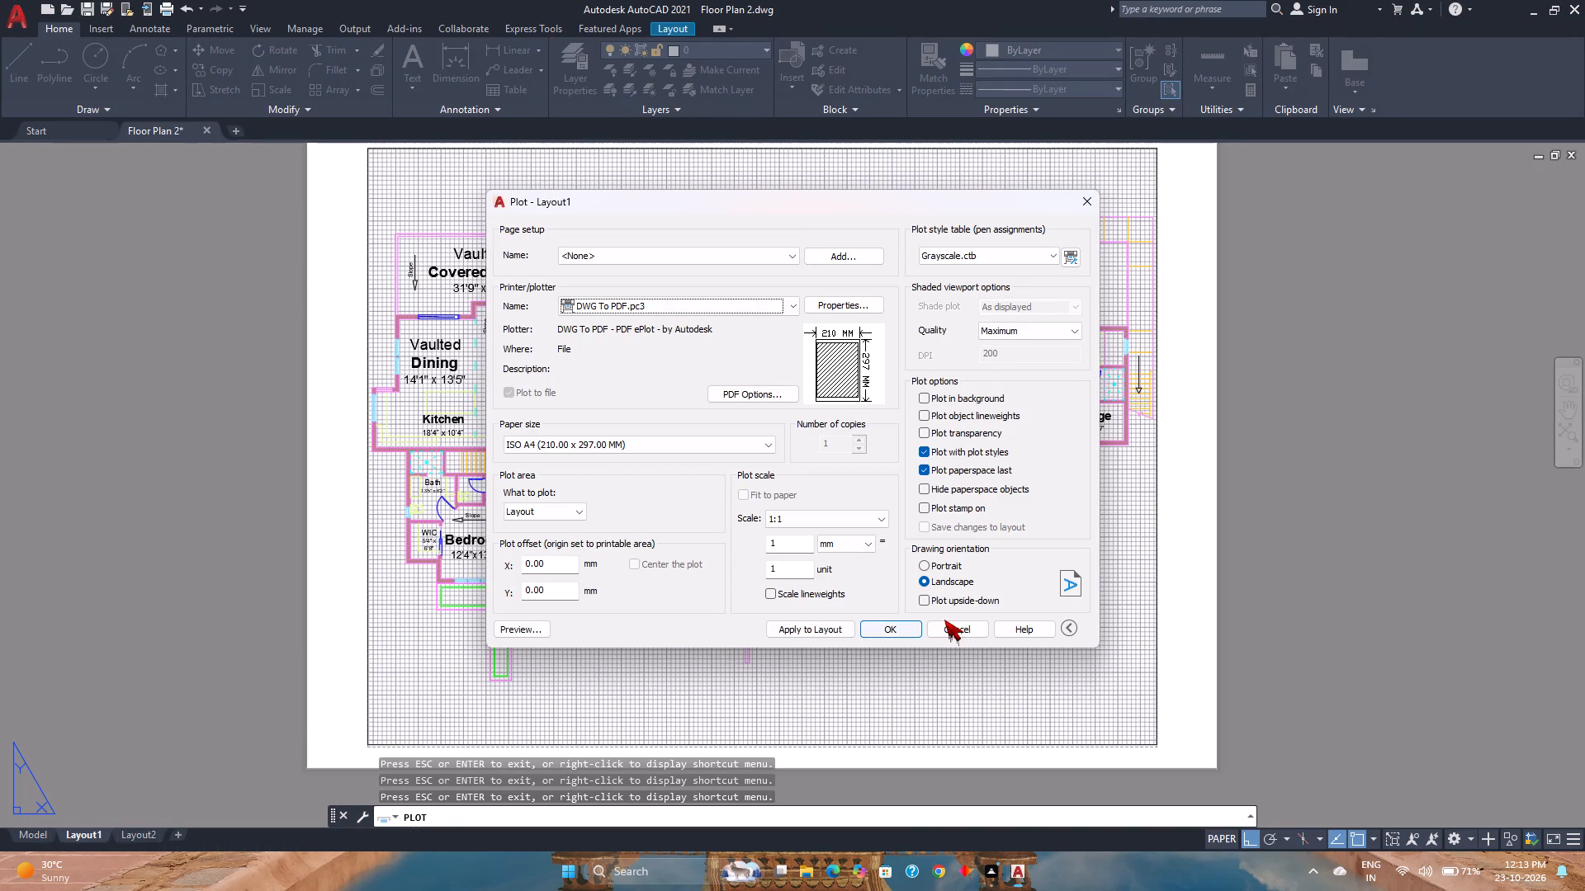
{"action": "left_click", "coordinate": [958, 627]}
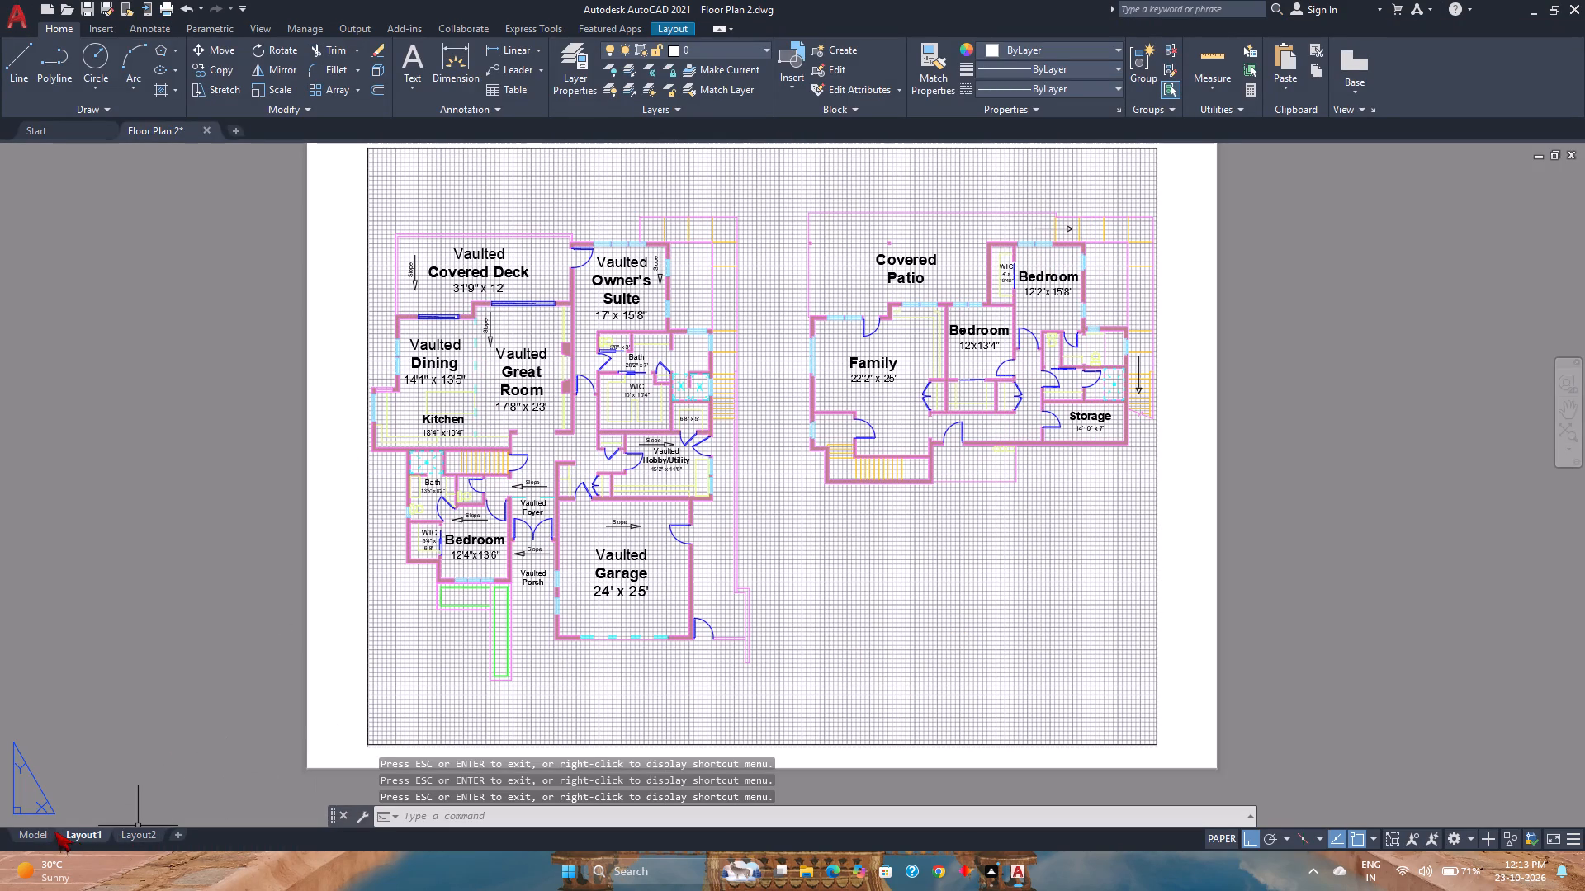
{"action": "left_click", "coordinate": [35, 829]}
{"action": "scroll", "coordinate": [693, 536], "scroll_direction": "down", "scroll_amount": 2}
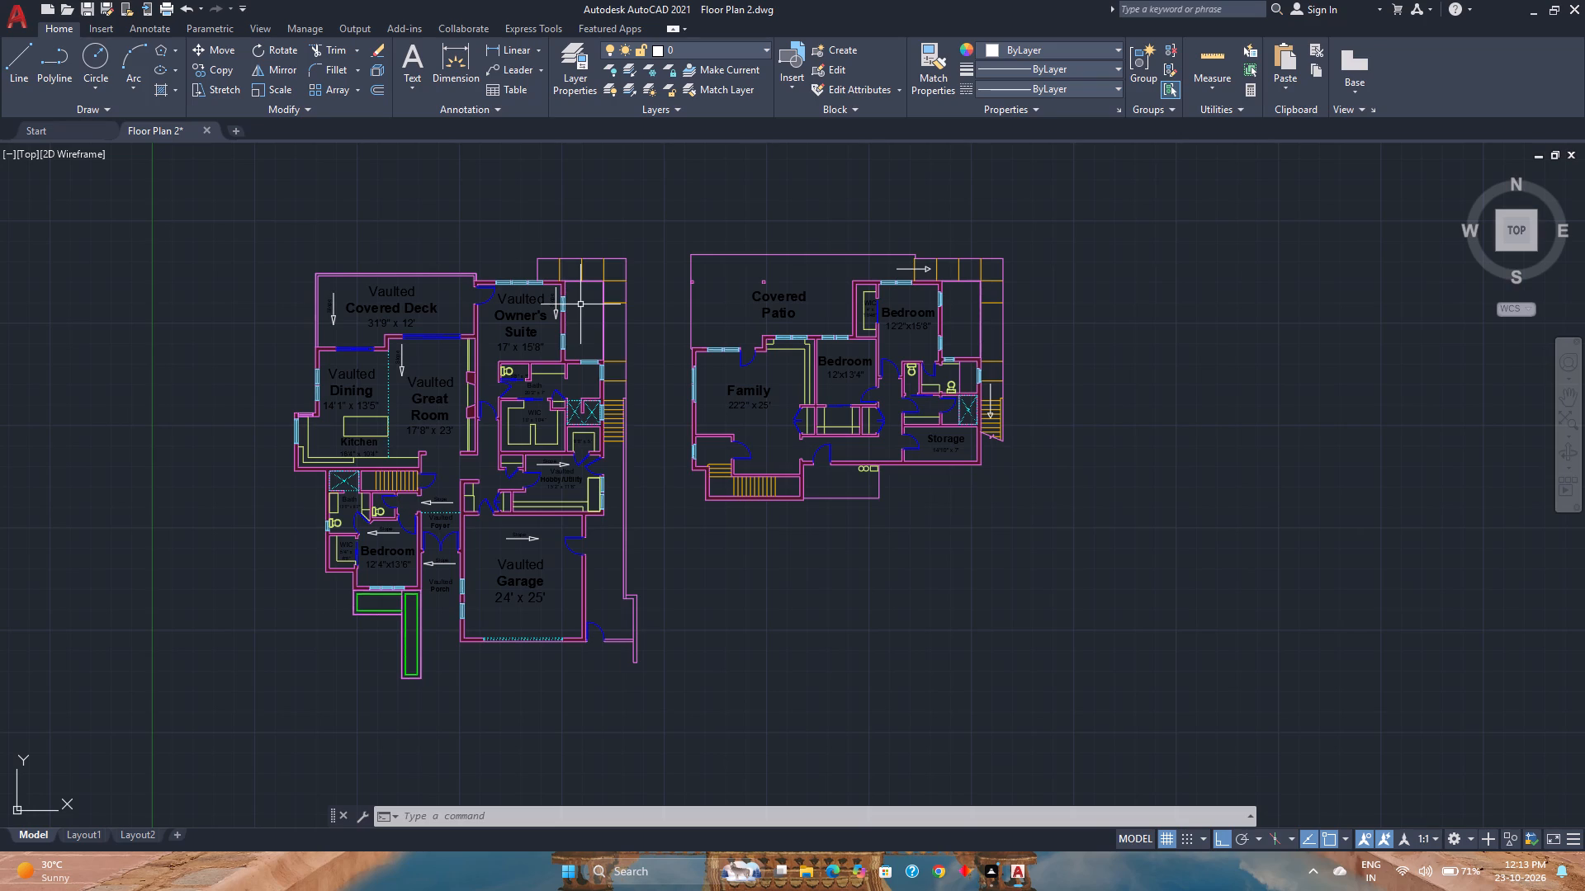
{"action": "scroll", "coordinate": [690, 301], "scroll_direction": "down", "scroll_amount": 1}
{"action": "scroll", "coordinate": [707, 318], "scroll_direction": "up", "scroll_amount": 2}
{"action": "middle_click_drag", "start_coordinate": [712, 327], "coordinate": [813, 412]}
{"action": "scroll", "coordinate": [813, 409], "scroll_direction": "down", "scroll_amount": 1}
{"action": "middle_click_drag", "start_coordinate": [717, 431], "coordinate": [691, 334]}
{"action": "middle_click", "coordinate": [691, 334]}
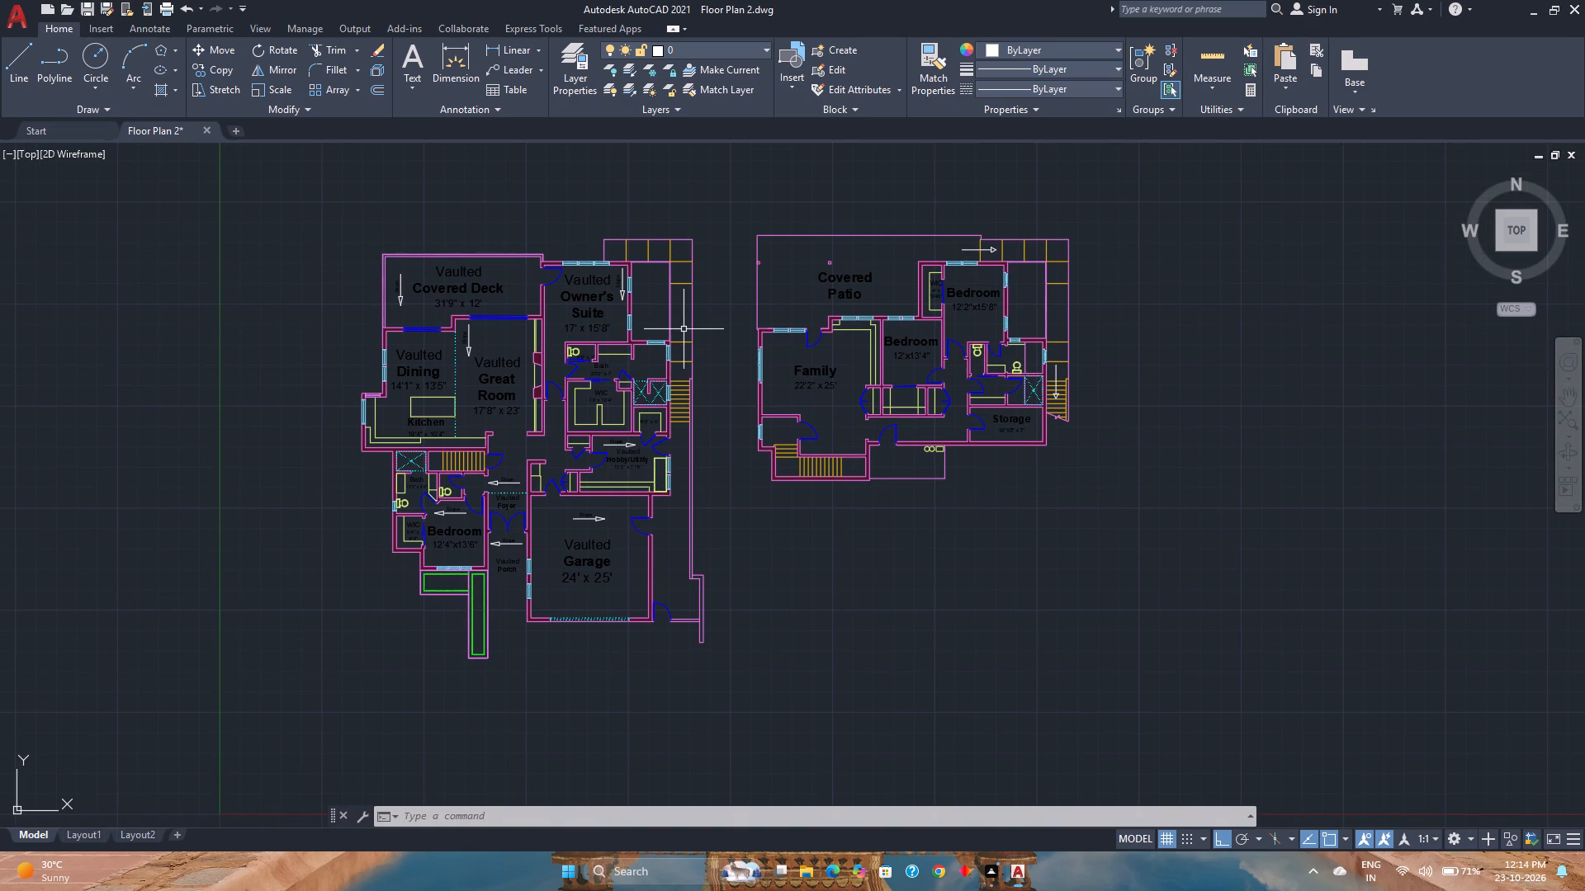
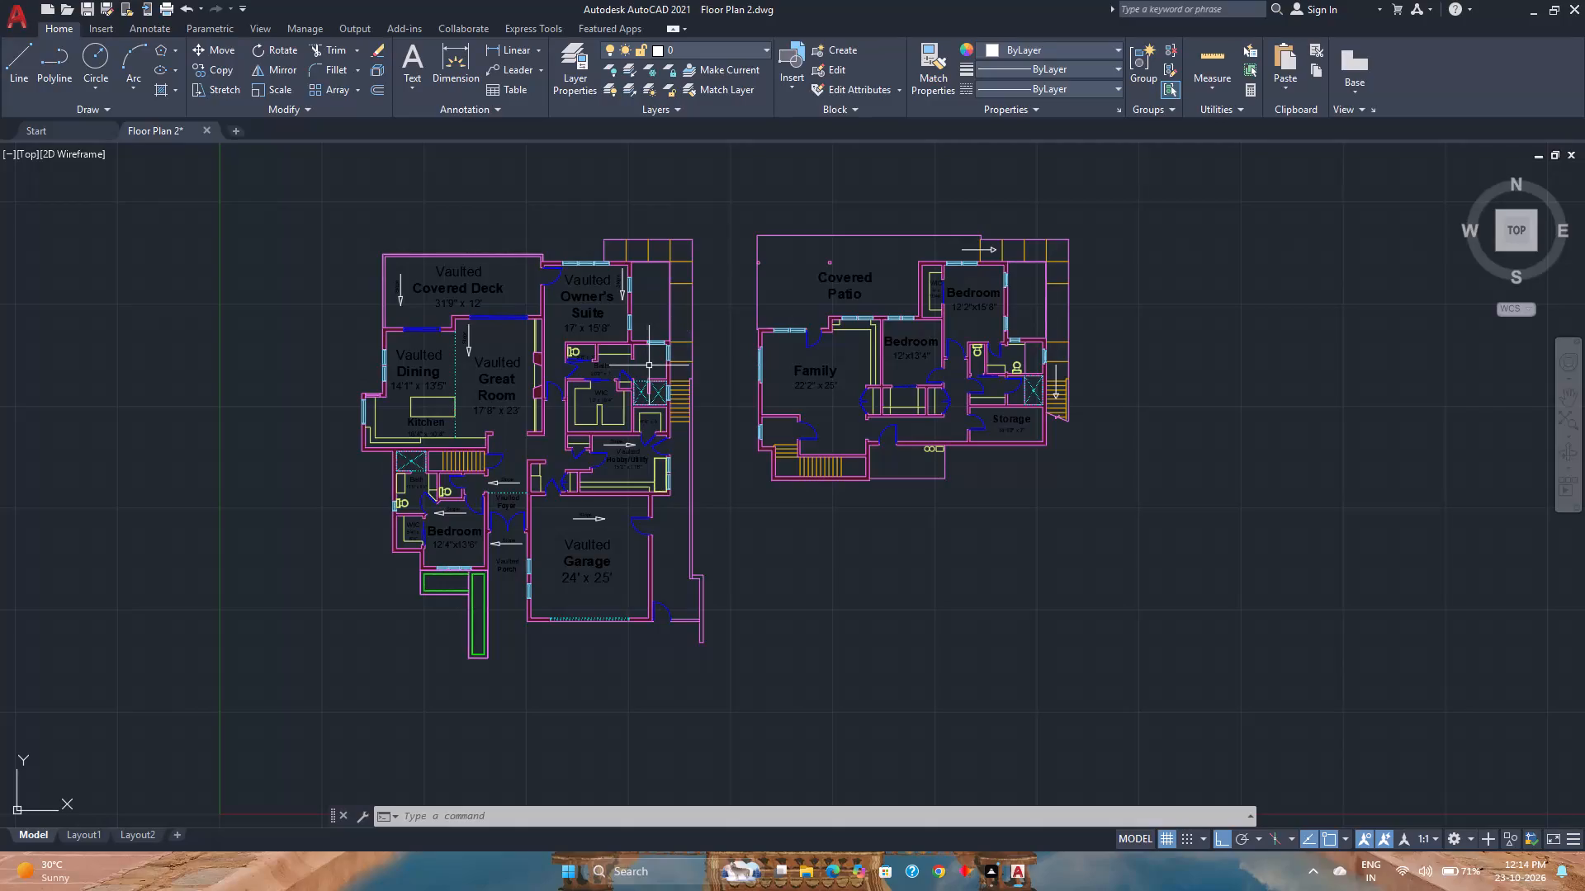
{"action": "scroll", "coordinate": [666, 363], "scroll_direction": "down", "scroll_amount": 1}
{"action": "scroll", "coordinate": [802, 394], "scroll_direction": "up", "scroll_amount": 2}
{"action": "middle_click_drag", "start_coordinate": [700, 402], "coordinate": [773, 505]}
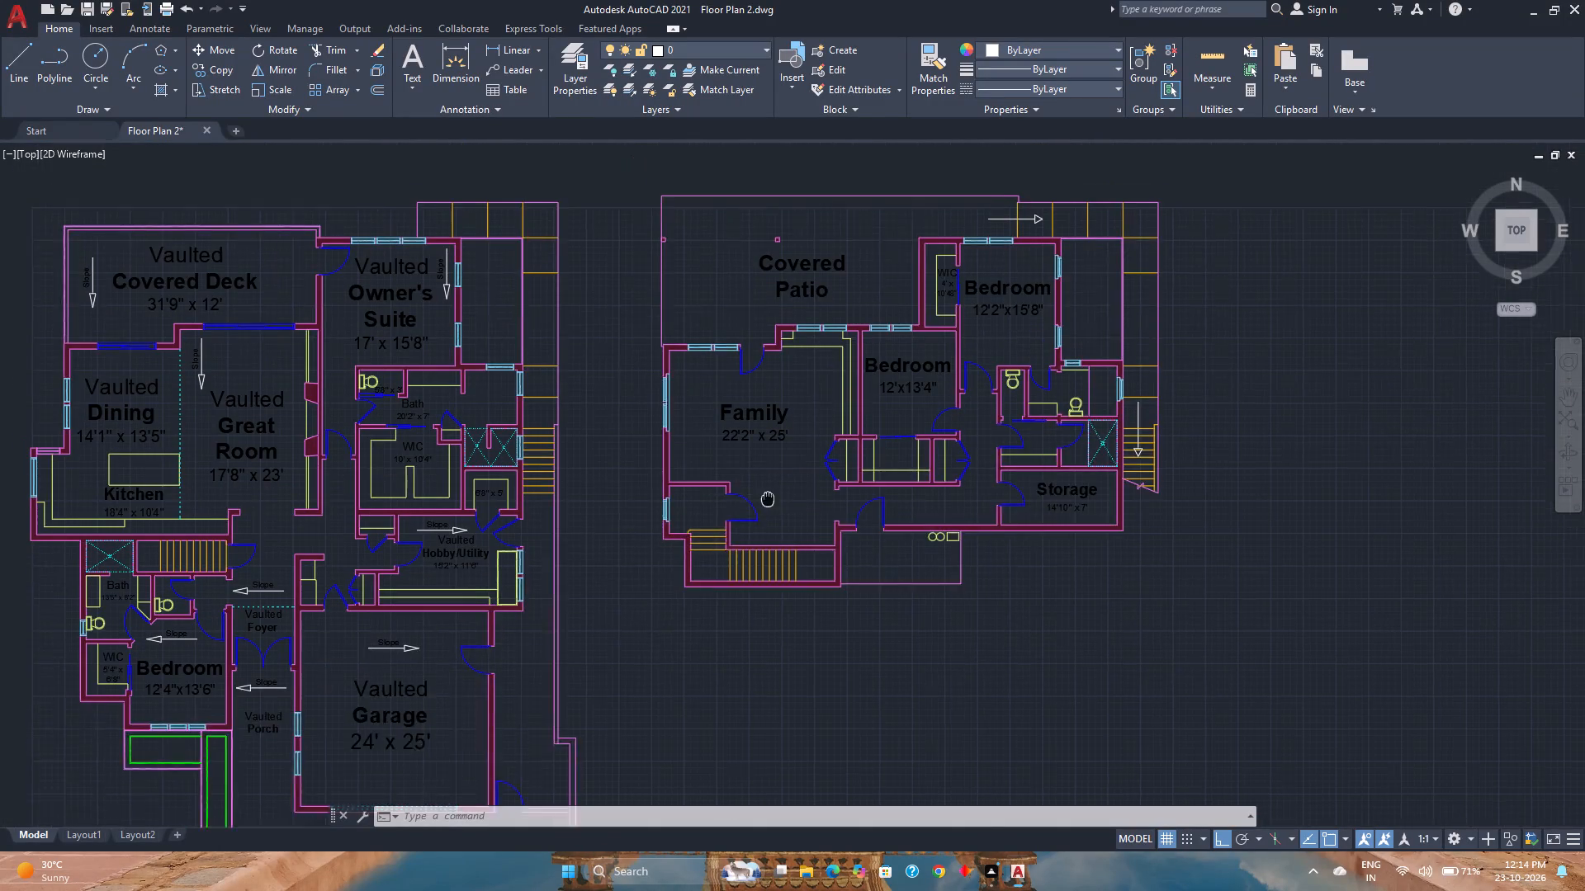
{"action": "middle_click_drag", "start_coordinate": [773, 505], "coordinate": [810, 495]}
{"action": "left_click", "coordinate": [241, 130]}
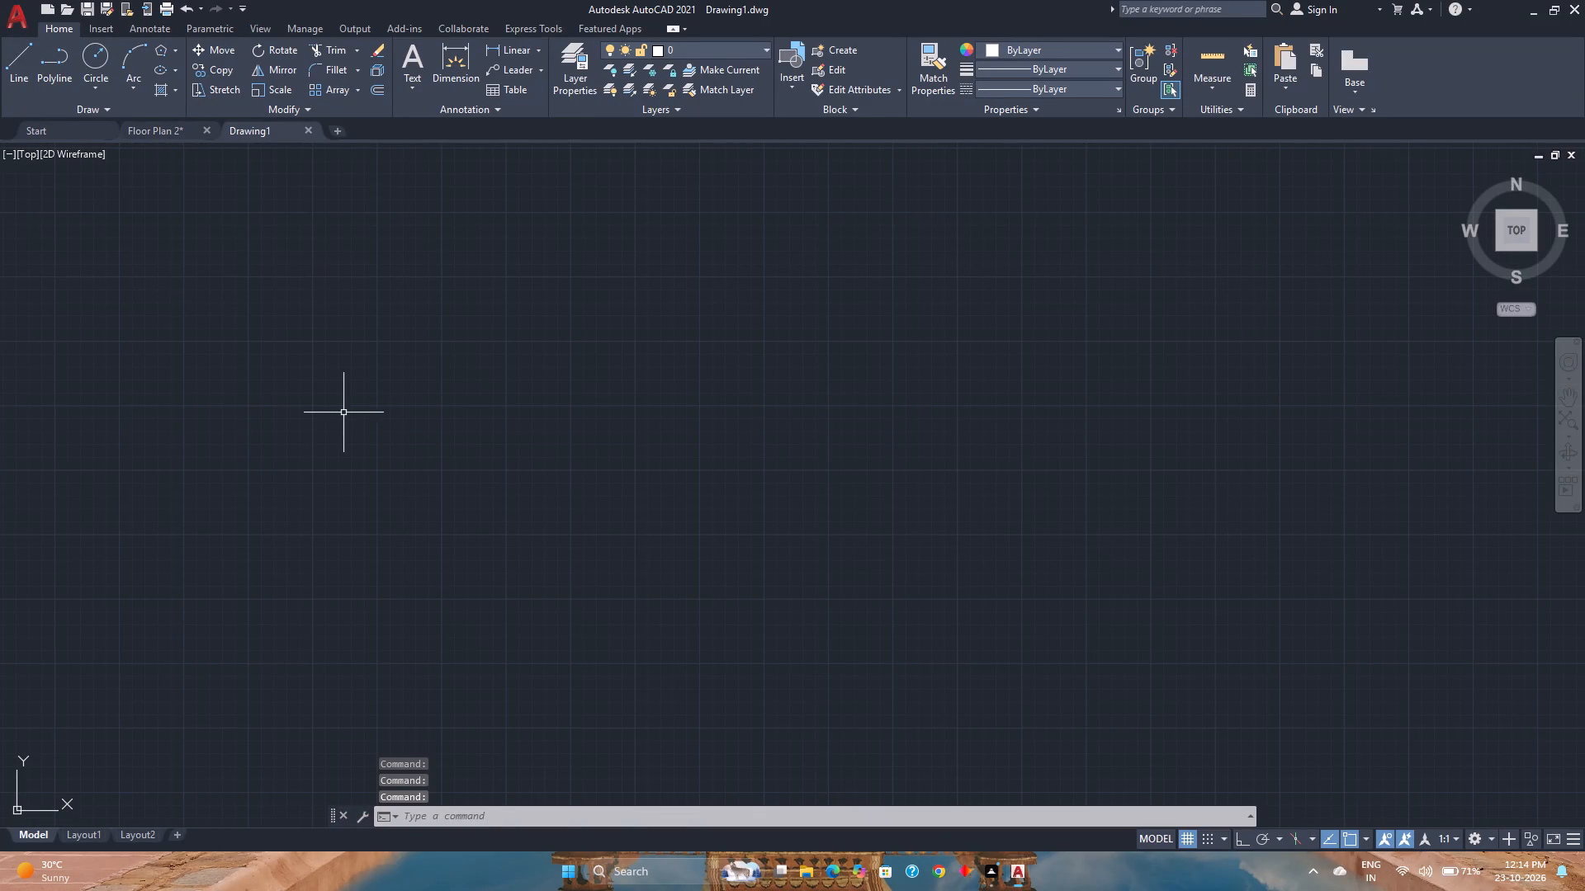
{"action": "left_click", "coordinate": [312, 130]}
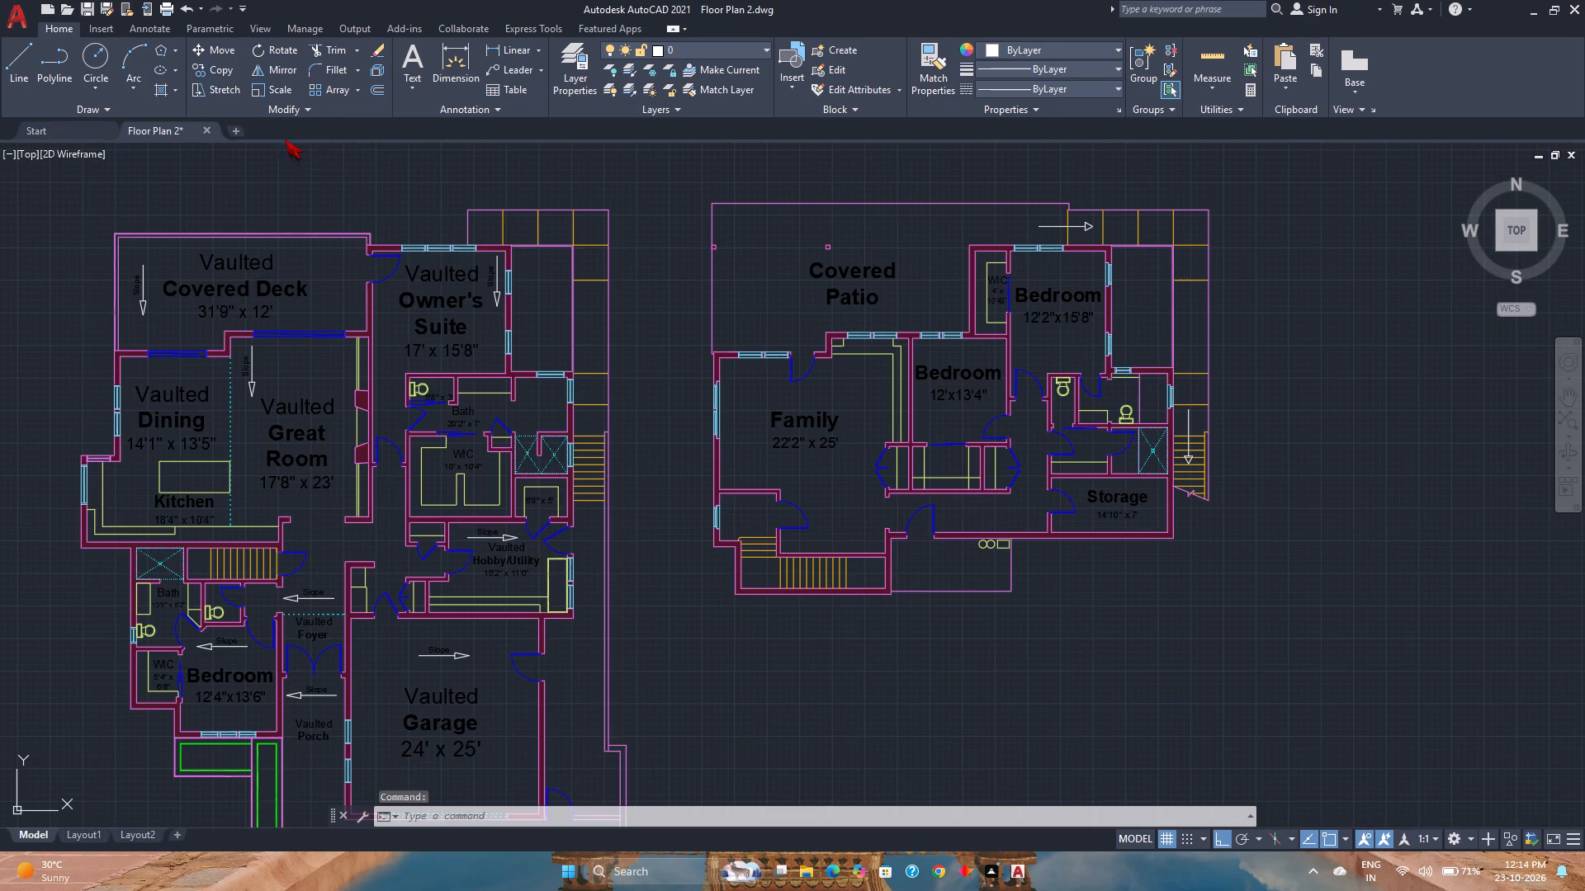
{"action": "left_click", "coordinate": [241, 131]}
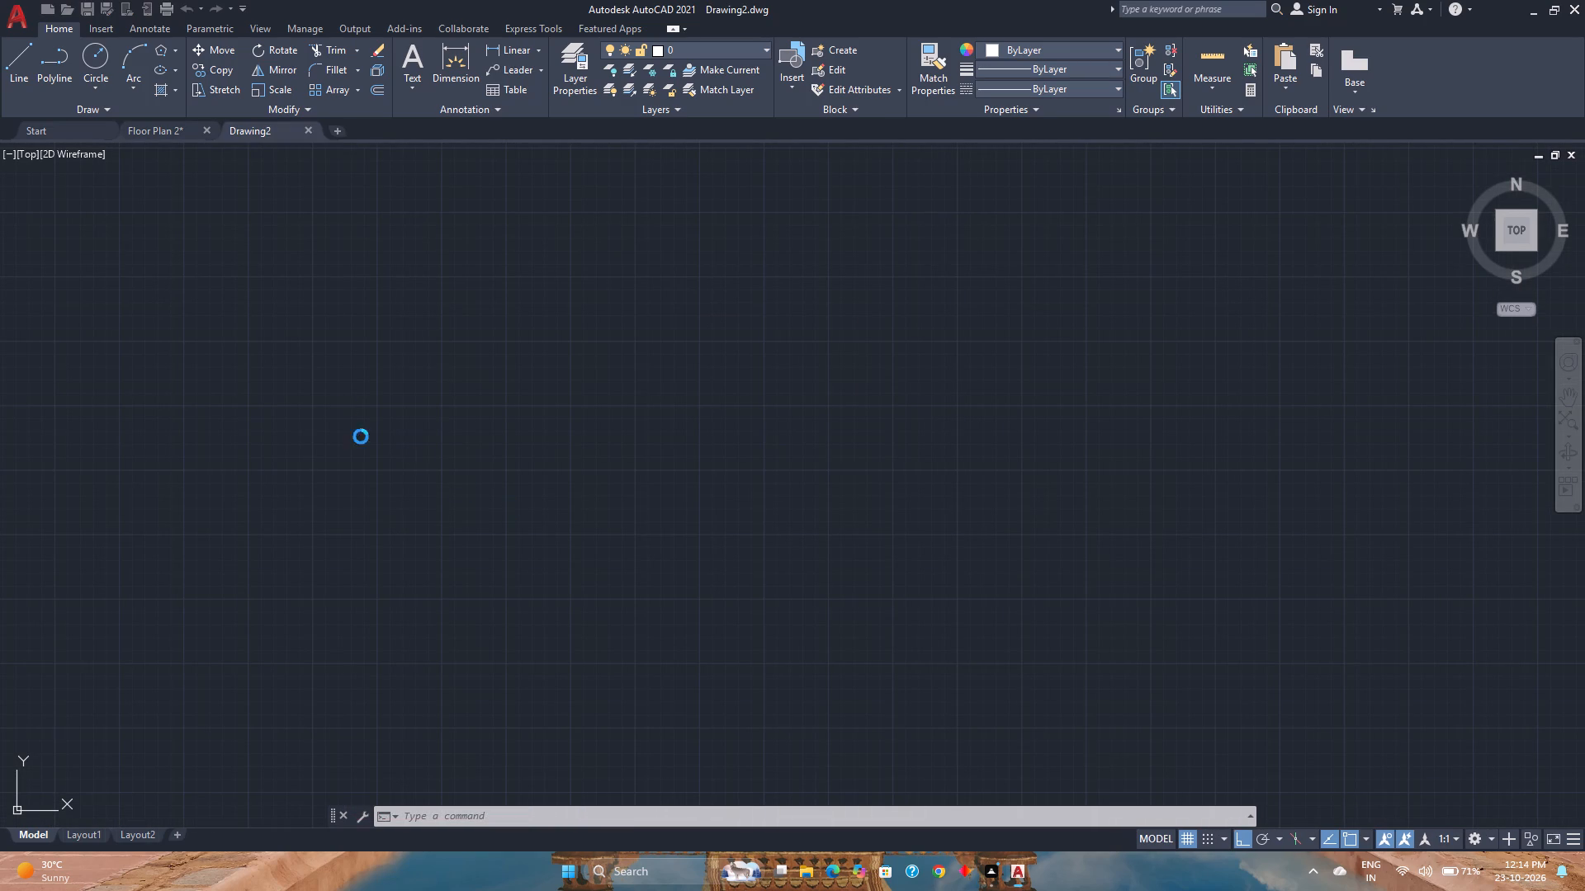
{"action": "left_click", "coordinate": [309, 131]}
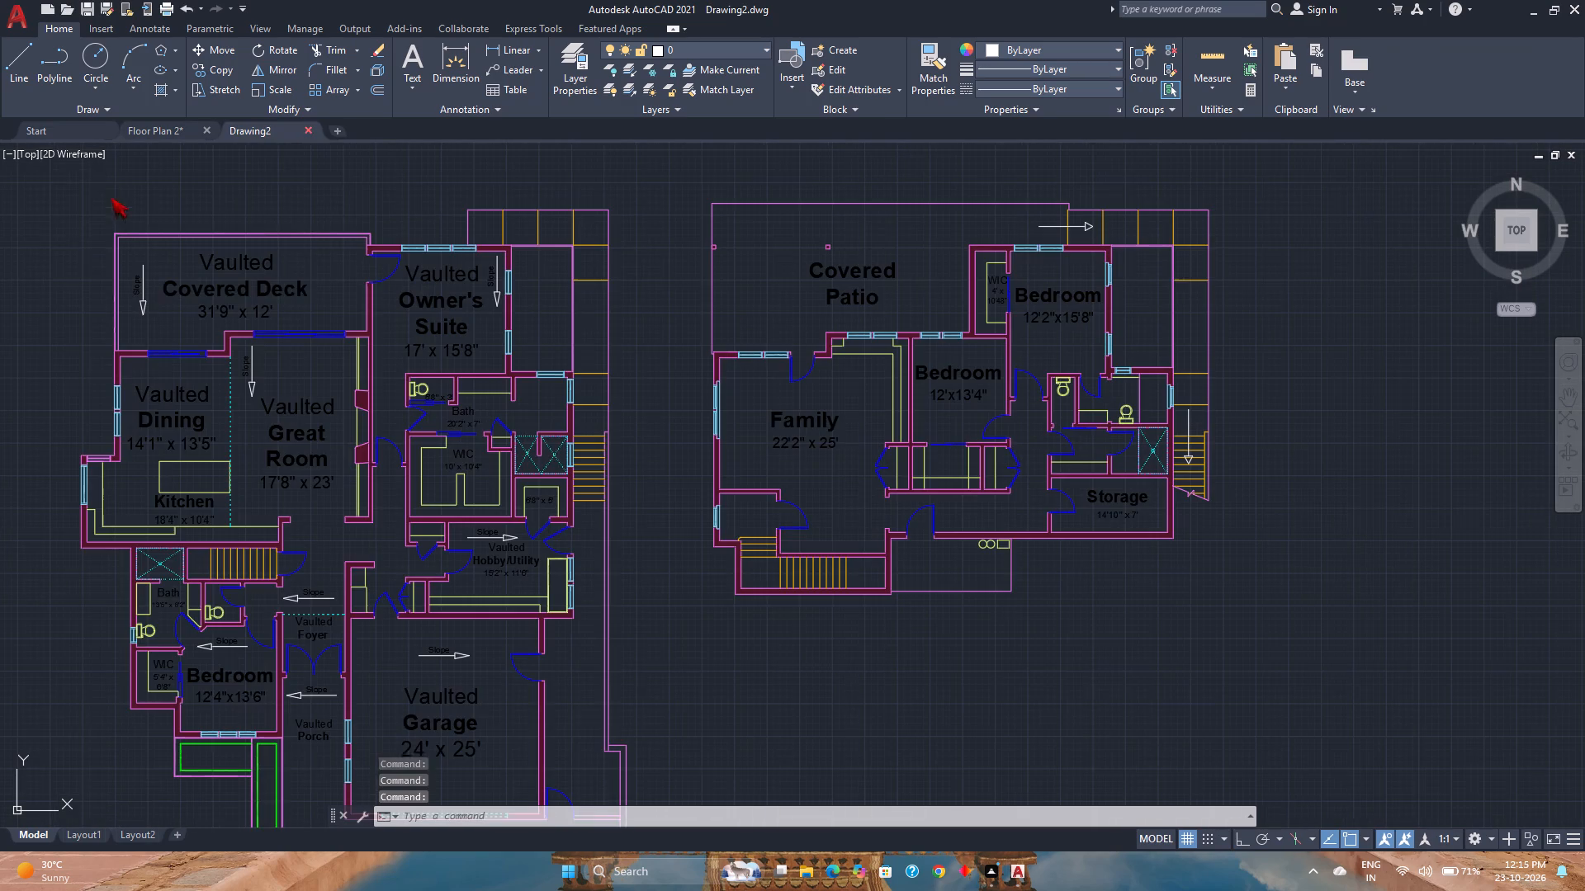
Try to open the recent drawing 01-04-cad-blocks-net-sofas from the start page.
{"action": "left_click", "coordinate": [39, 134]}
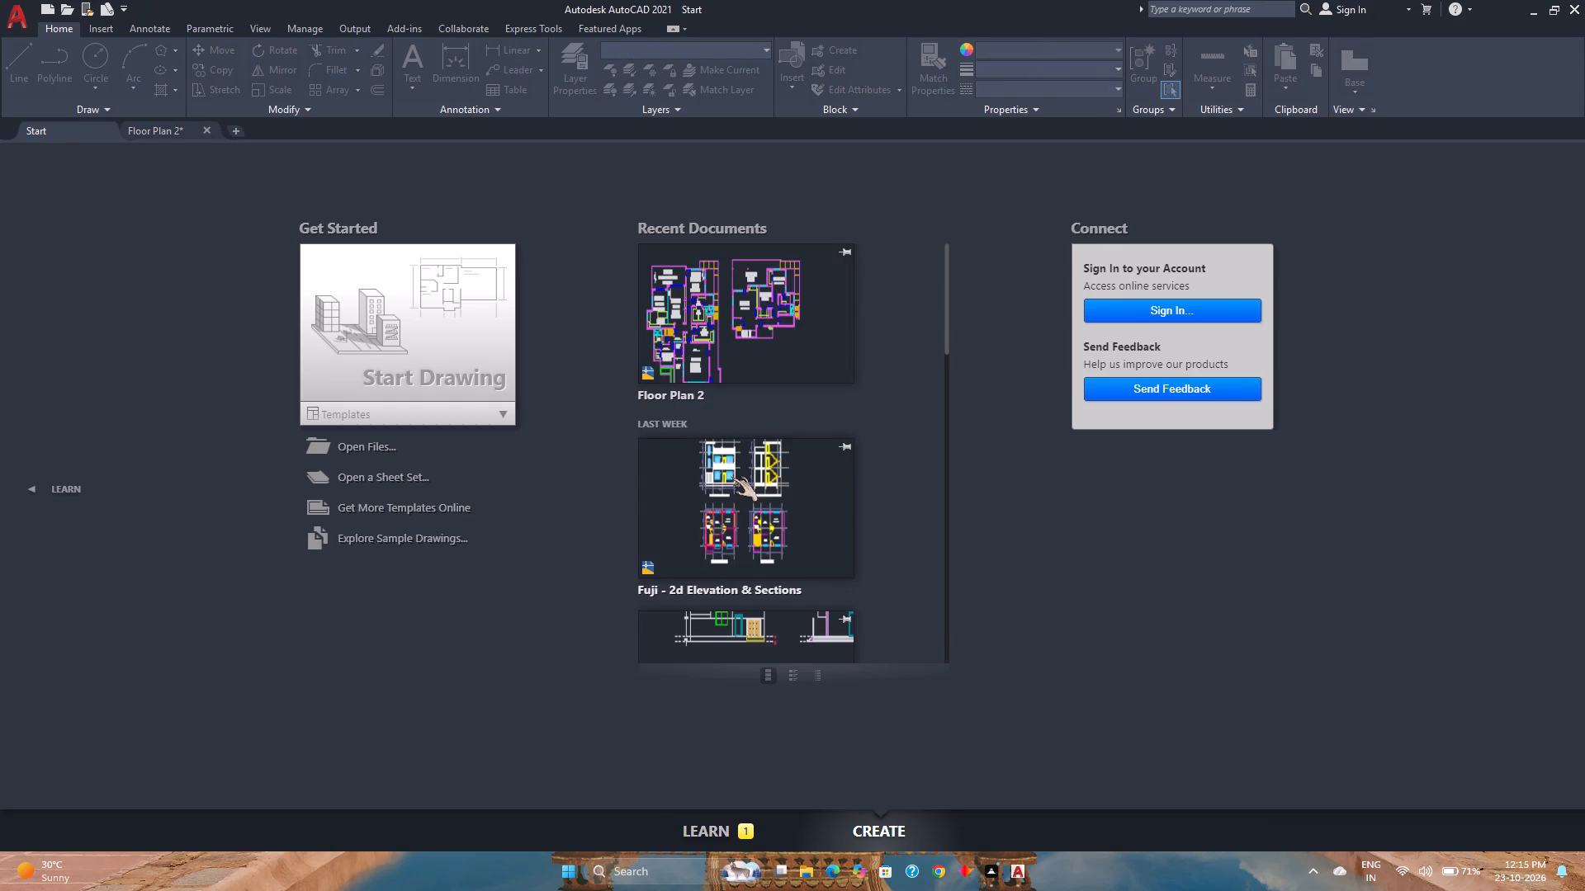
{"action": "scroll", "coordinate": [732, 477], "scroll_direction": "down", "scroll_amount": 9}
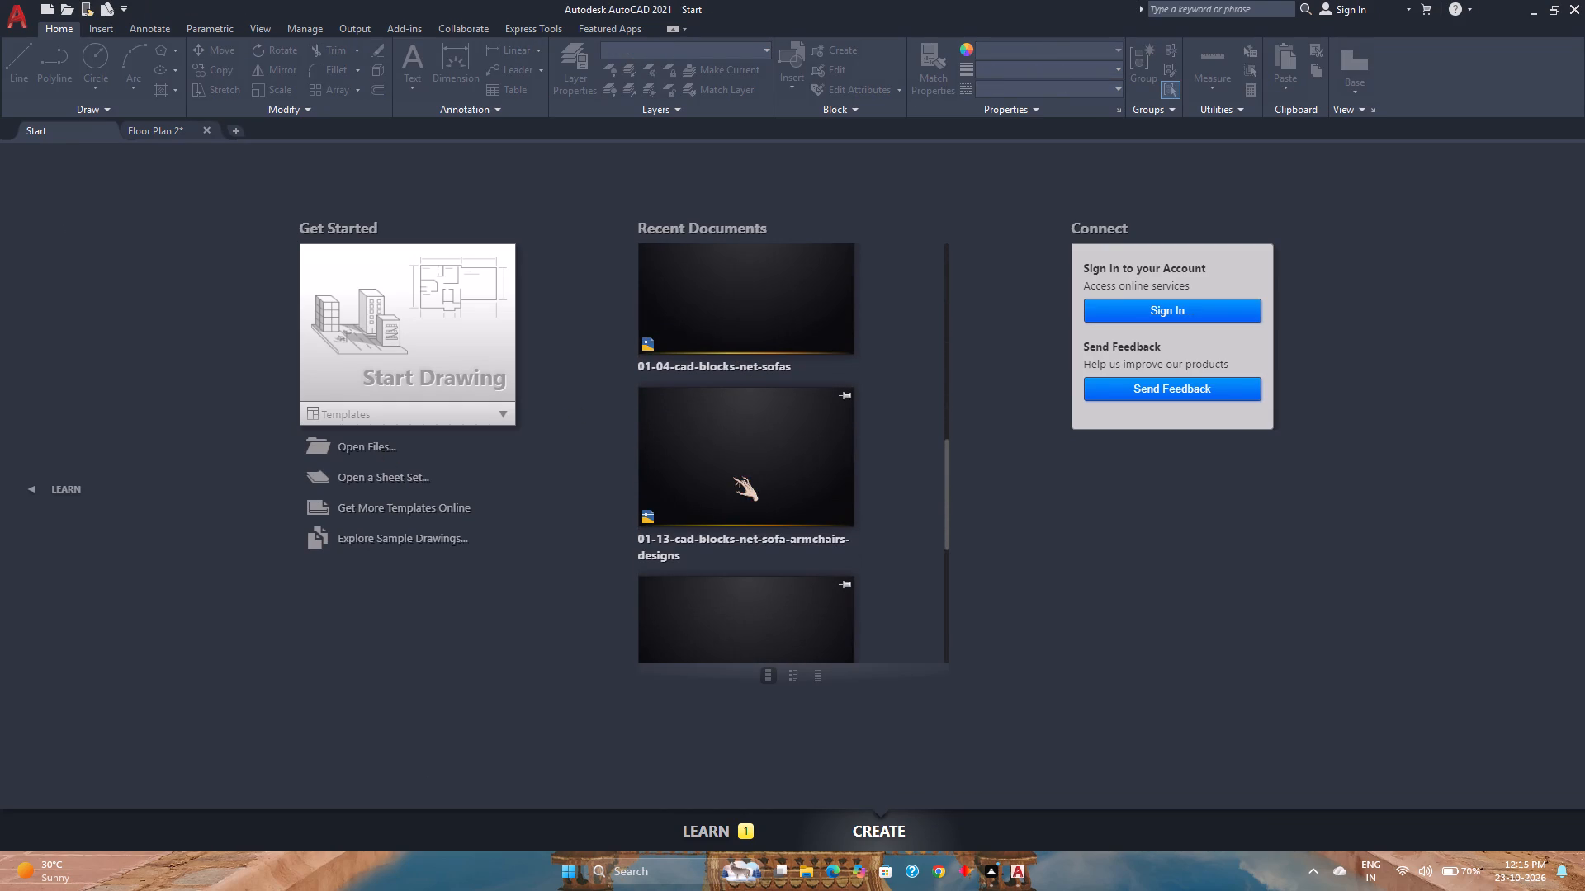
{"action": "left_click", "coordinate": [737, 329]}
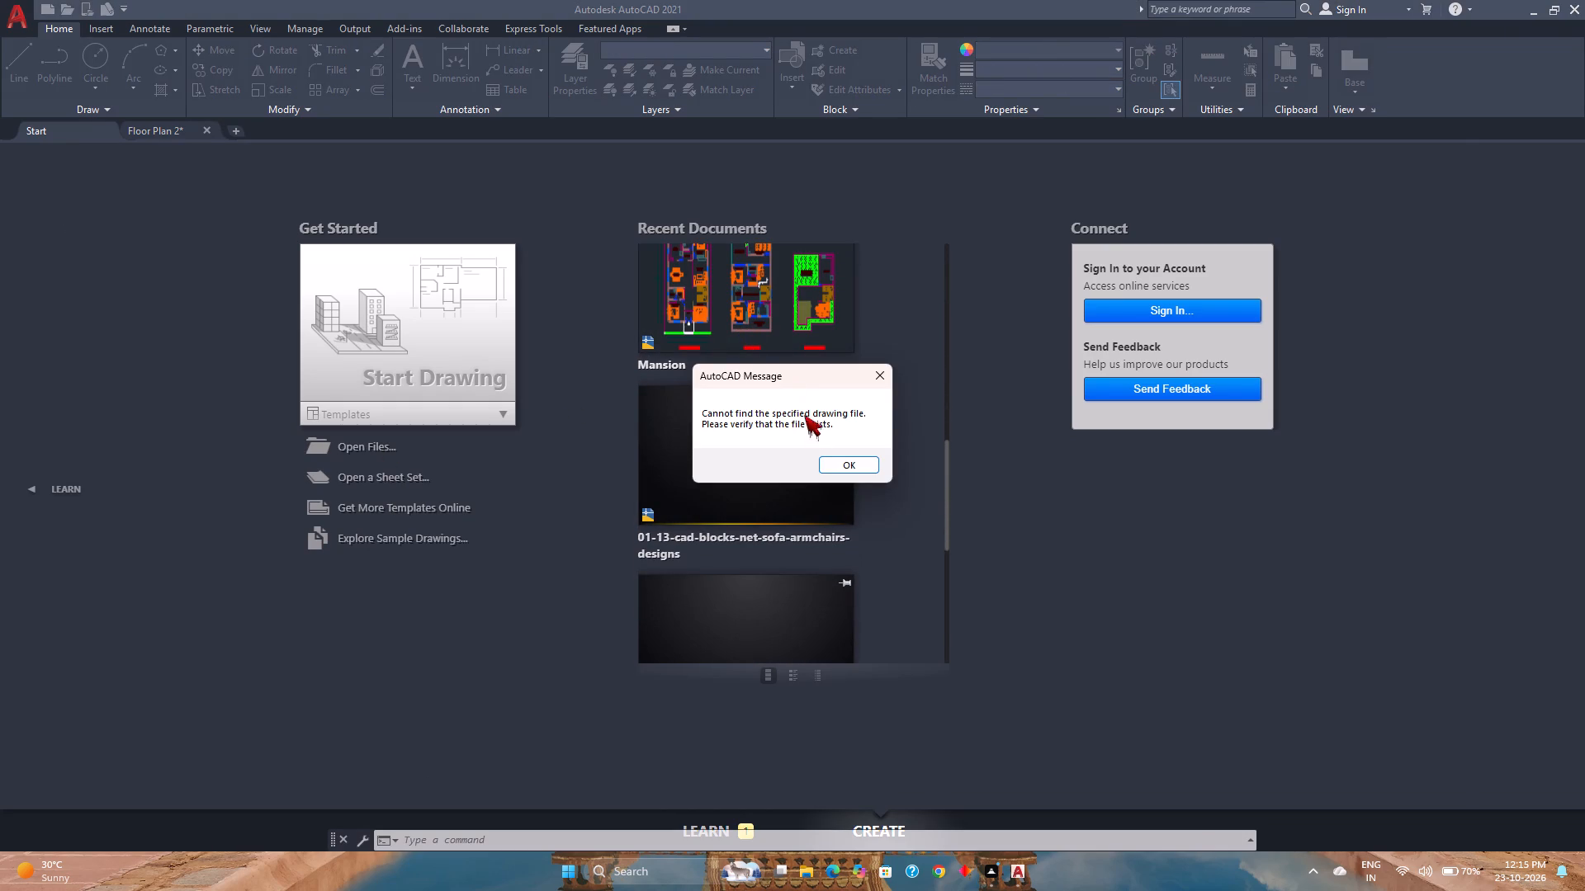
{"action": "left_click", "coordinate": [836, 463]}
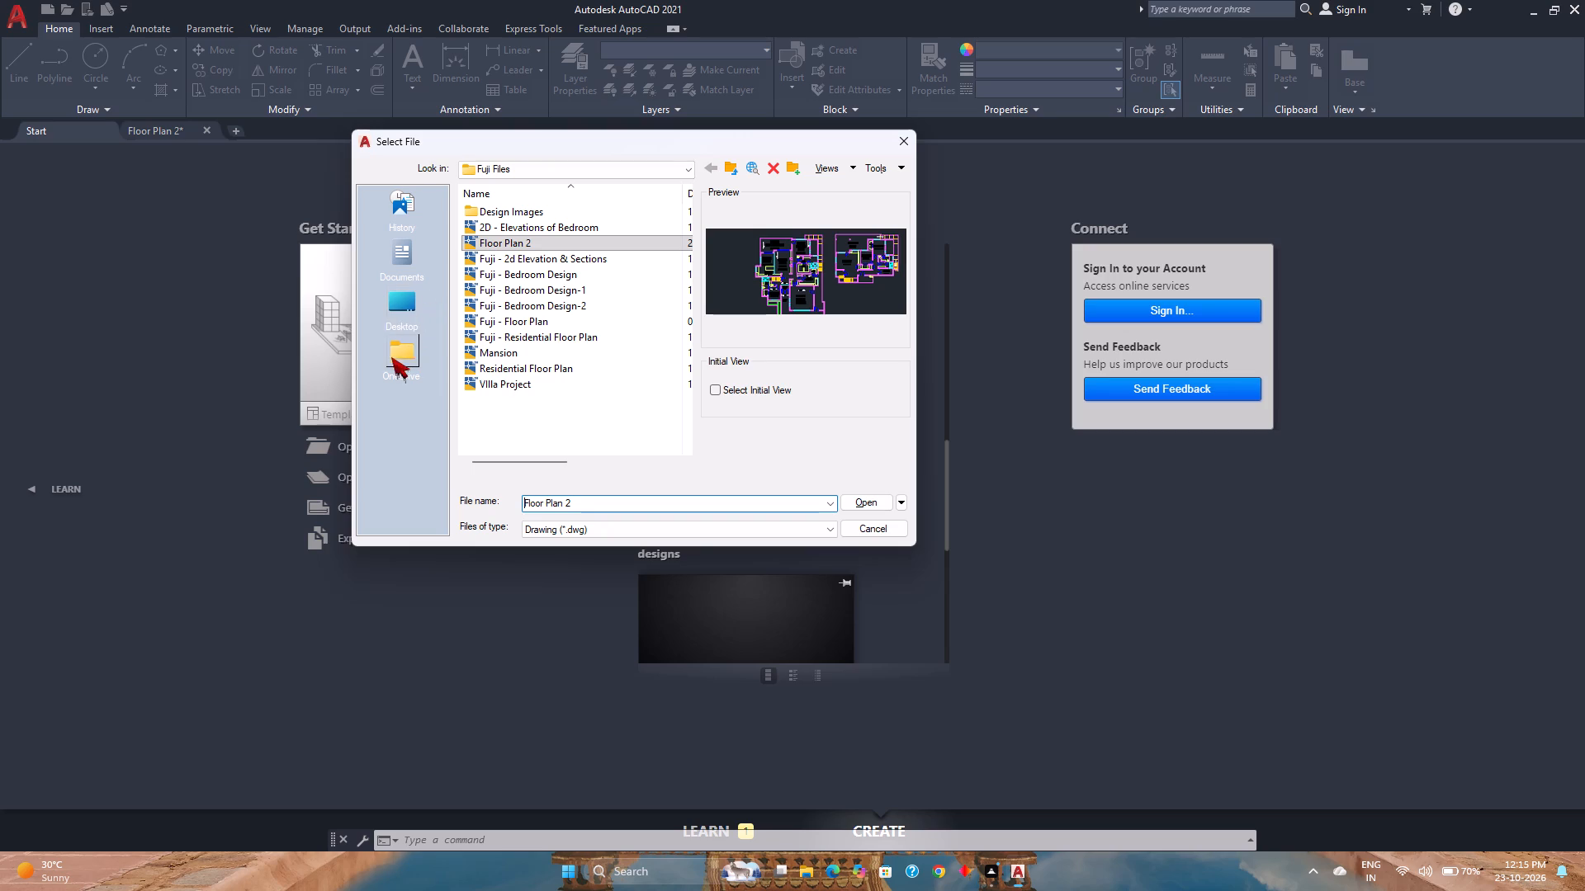
Open the drawing 04-01-cad-blocks-net-kitchen-sink from the AutoCAD folder on New Volume (E:).
{"action": "left_click", "coordinate": [389, 310]}
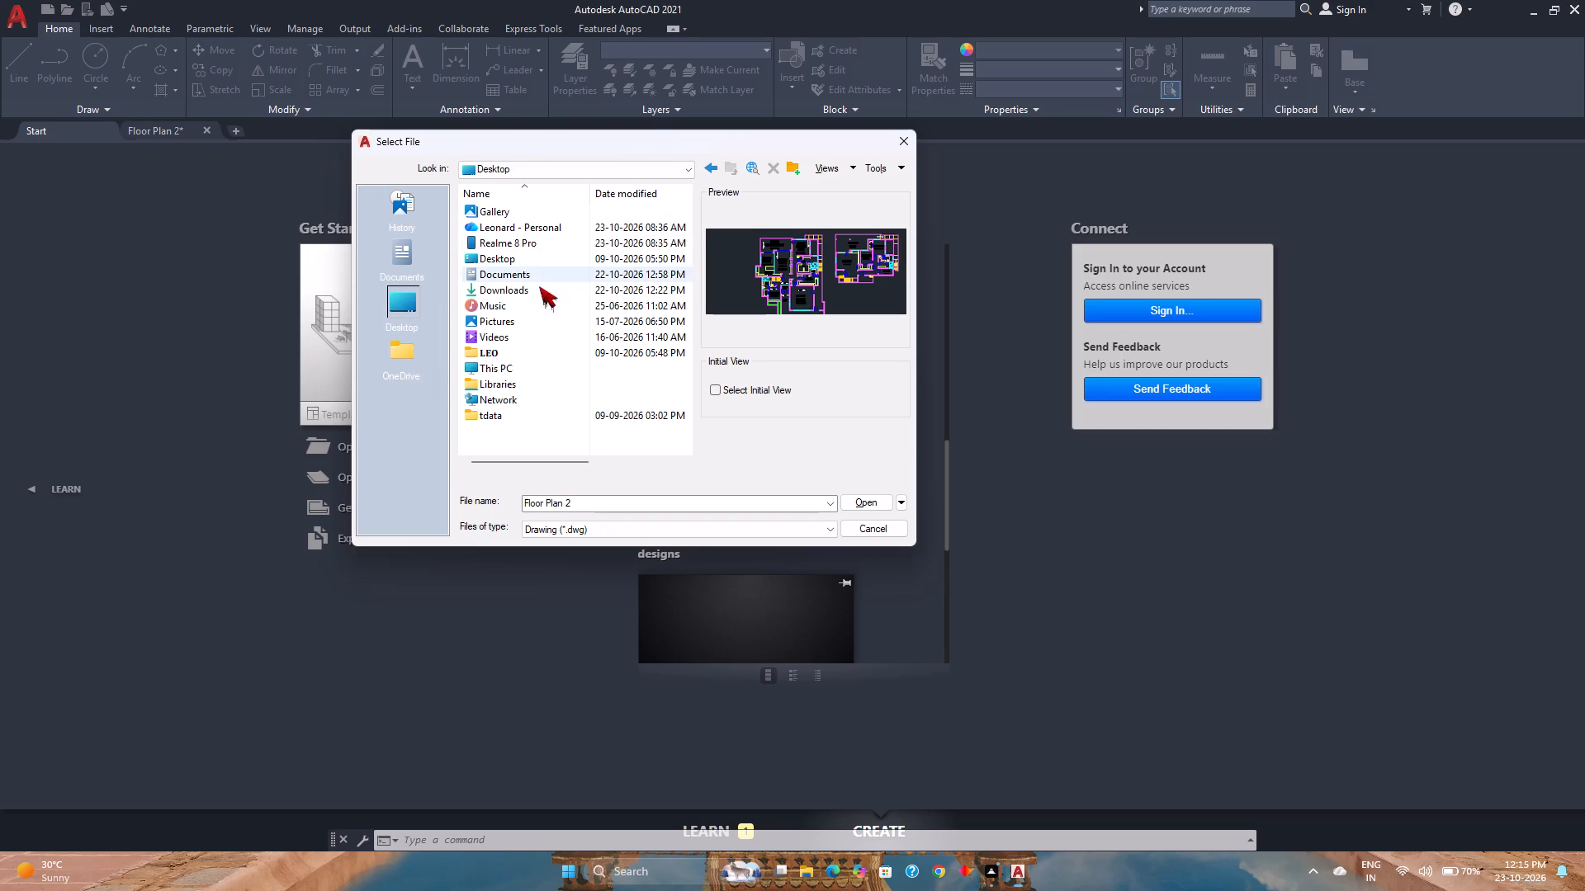
{"action": "left_click", "coordinate": [513, 367]}
{"action": "left_click", "coordinate": [513, 367]}
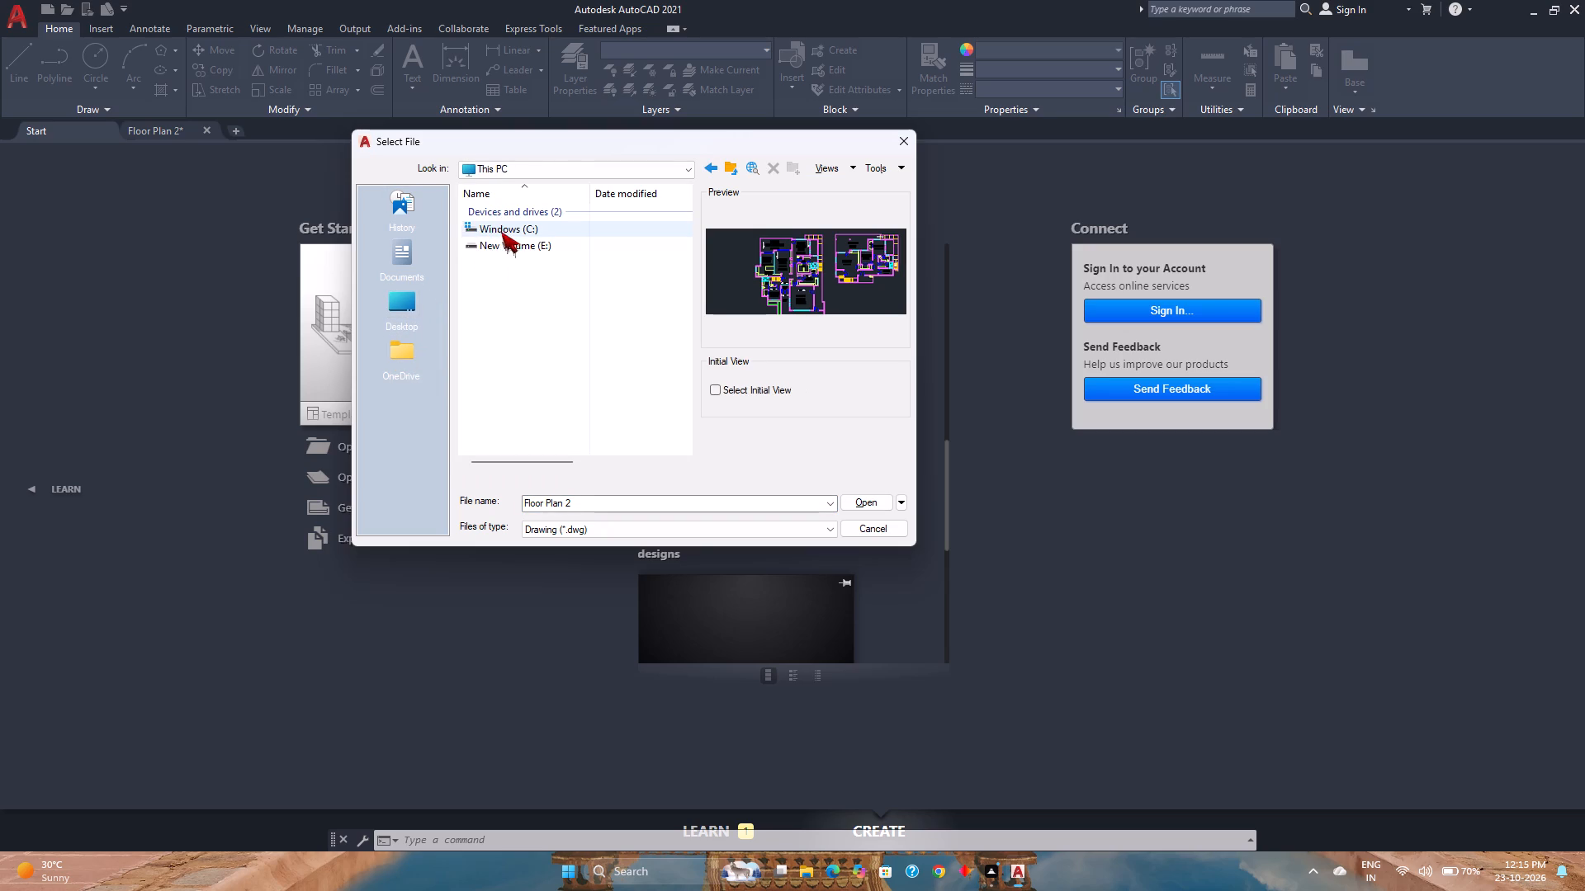
{"action": "double_click", "coordinate": [513, 247]}
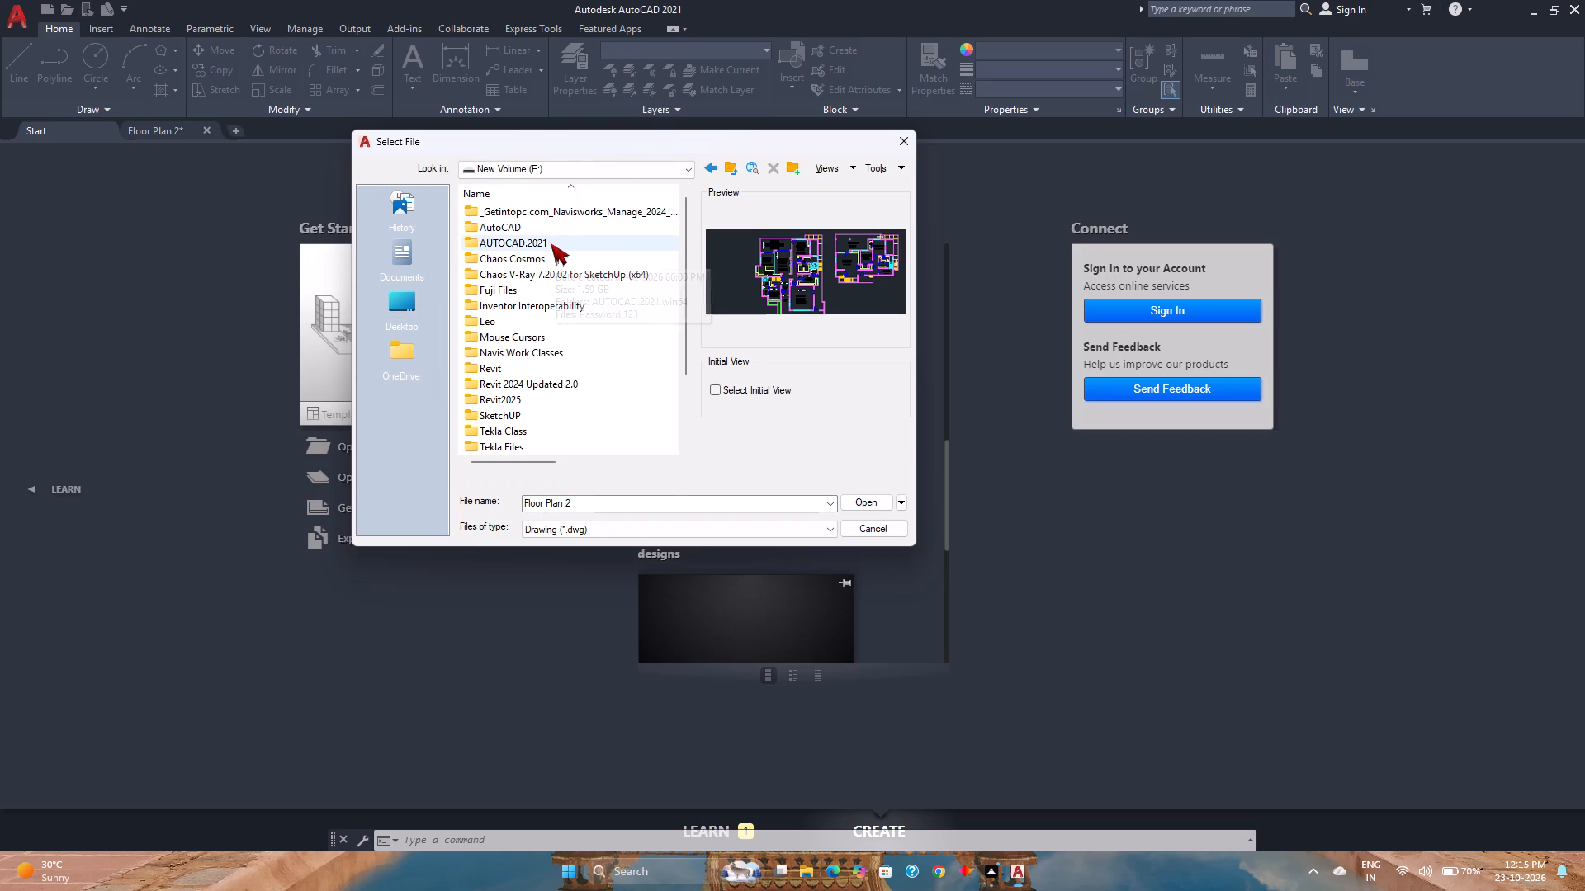
{"action": "double_click", "coordinate": [536, 232]}
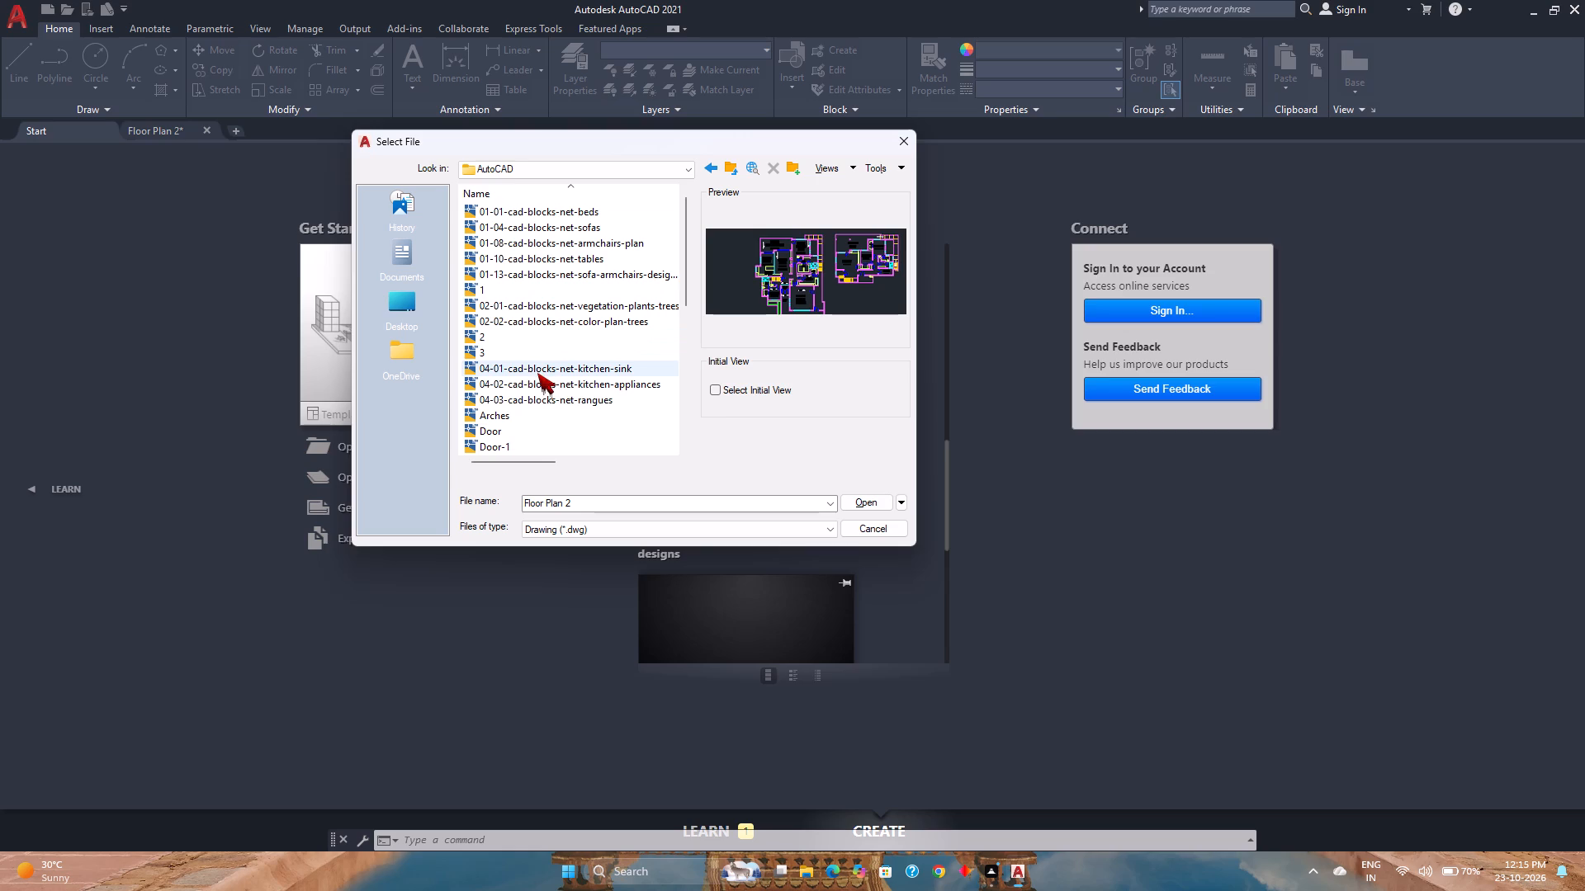
{"action": "left_click", "coordinate": [638, 383]}
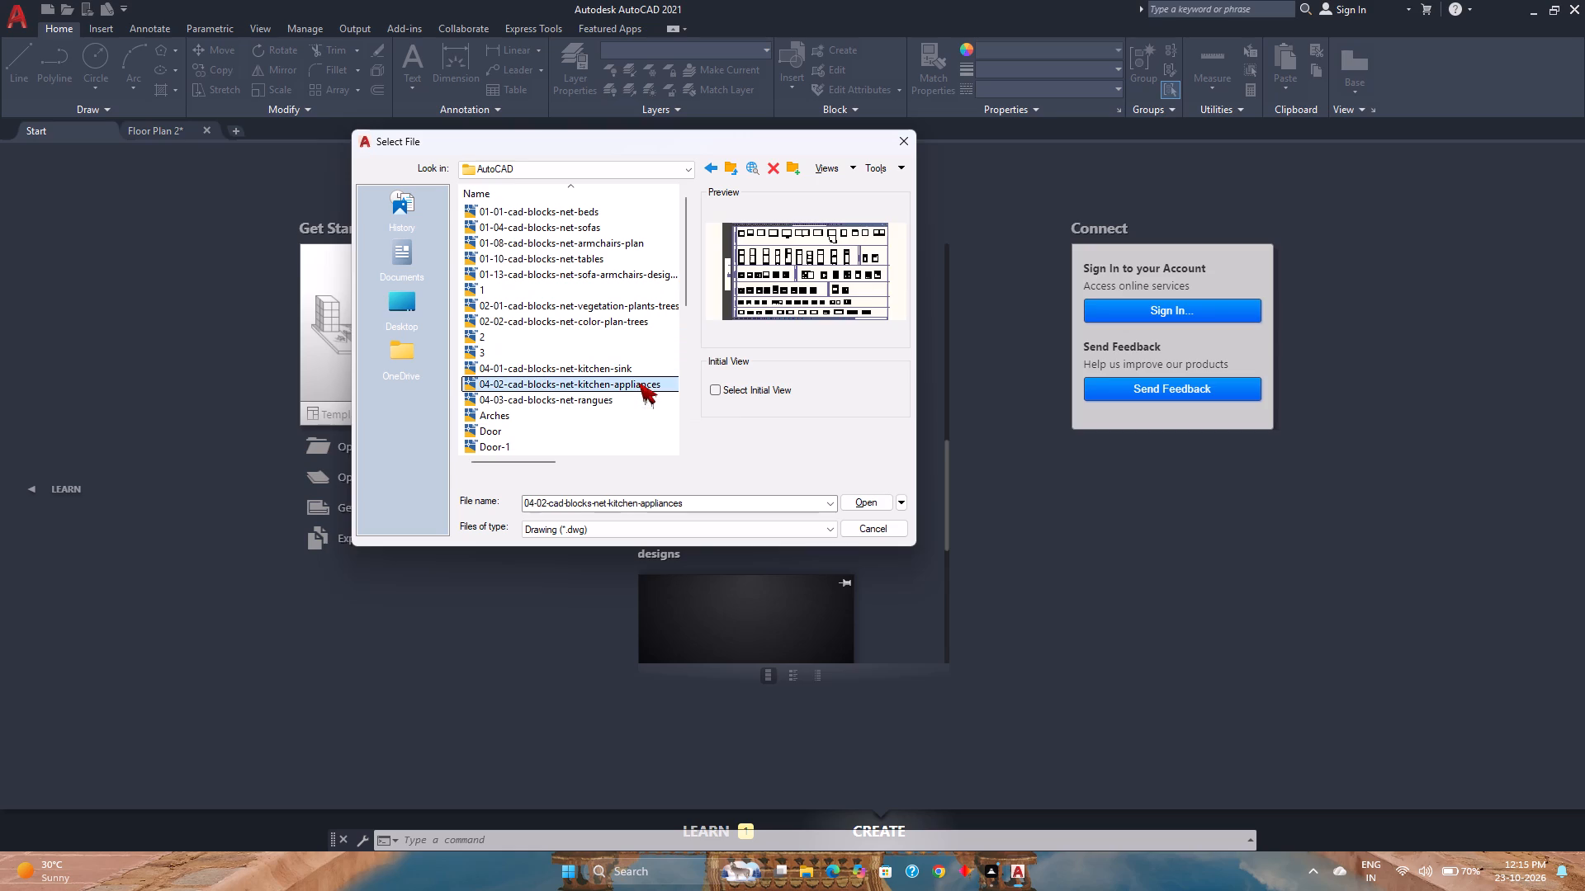
{"action": "left_click", "coordinate": [589, 370]}
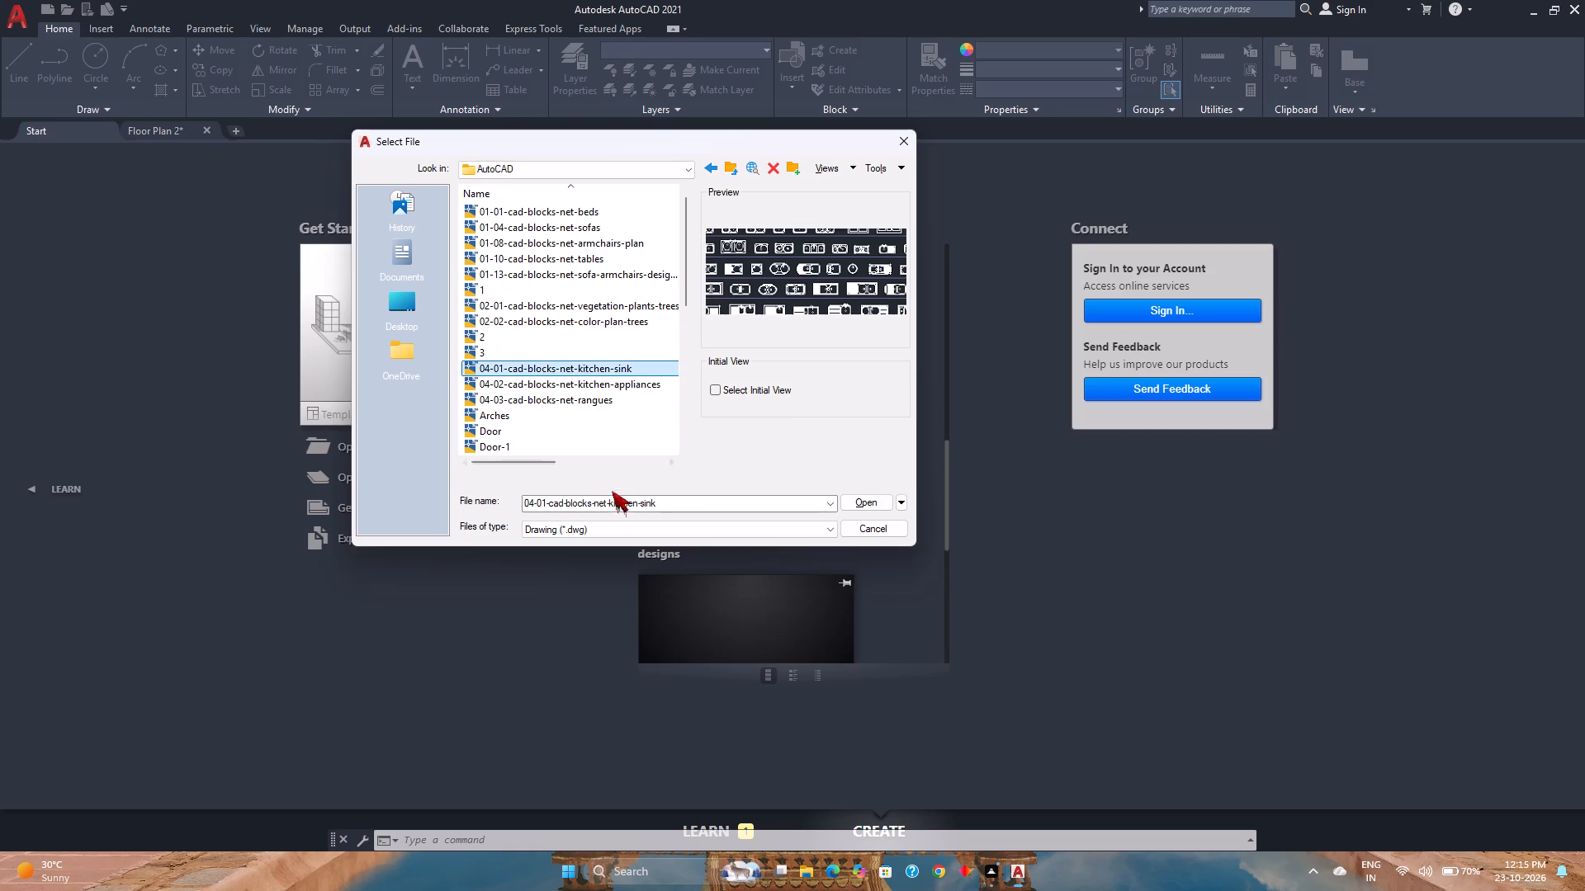
{"action": "left_click", "coordinate": [854, 501]}
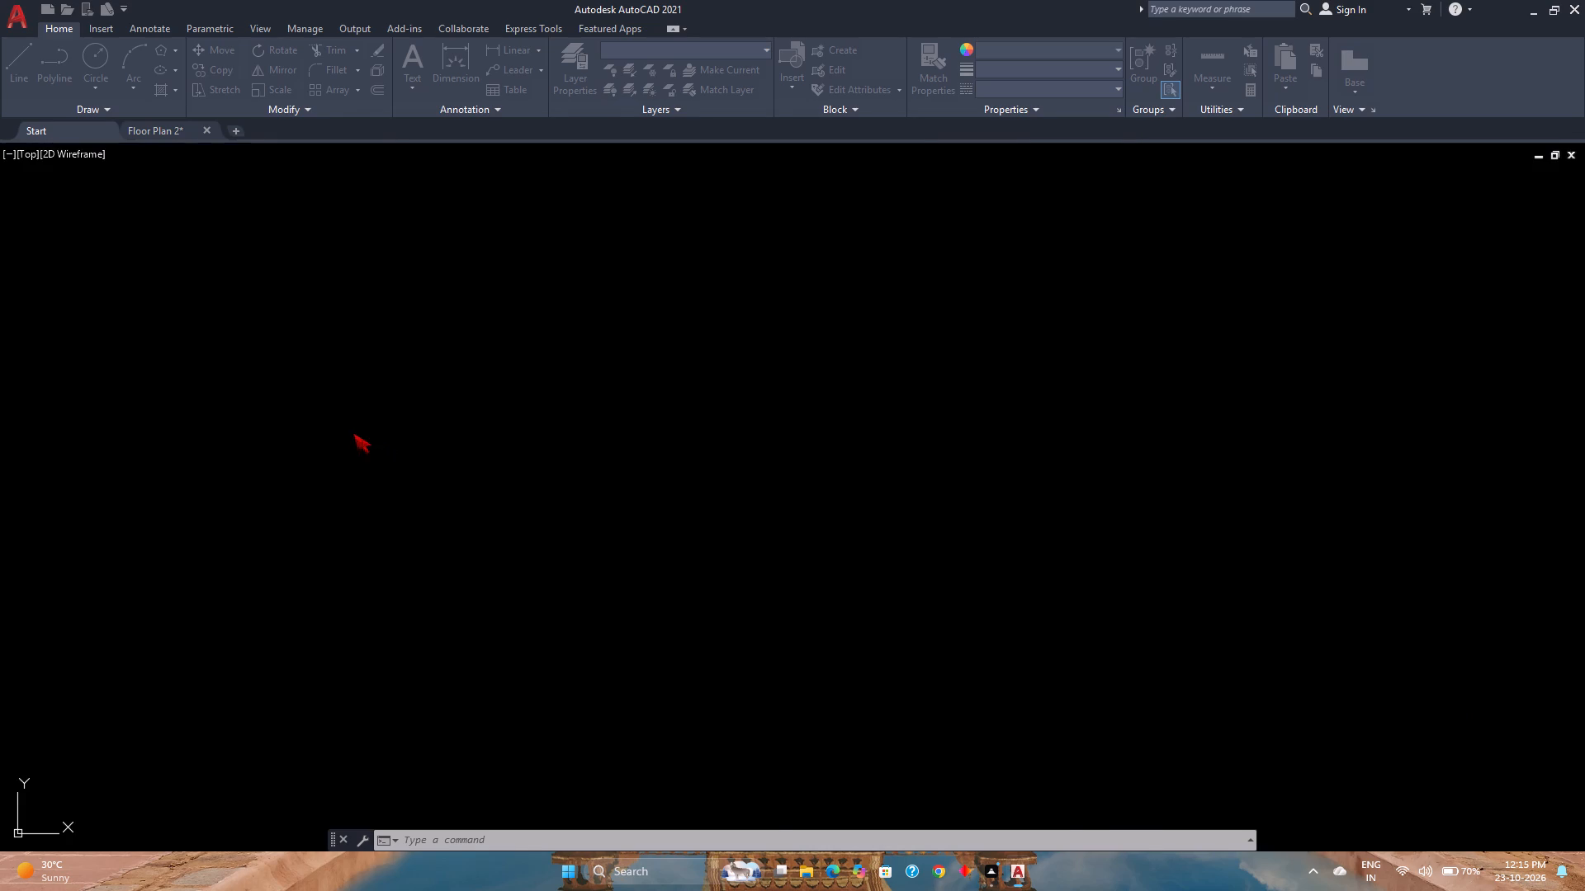
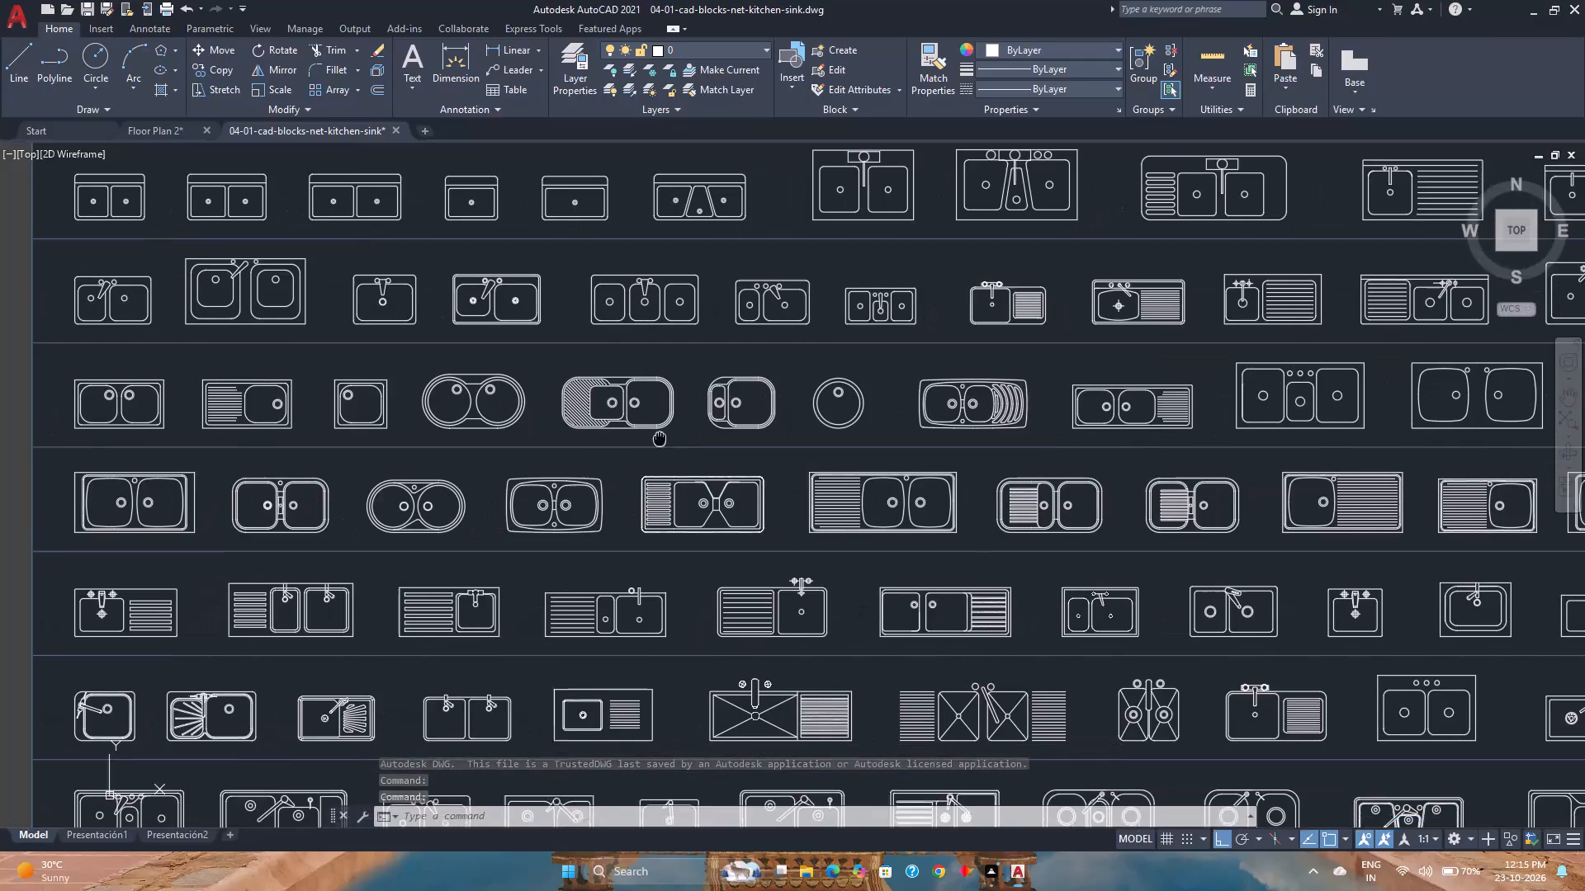
Look over the rows of kitchen sink blocks for a suitable double-bowl sink.
{"action": "middle_click", "coordinate": [661, 436]}
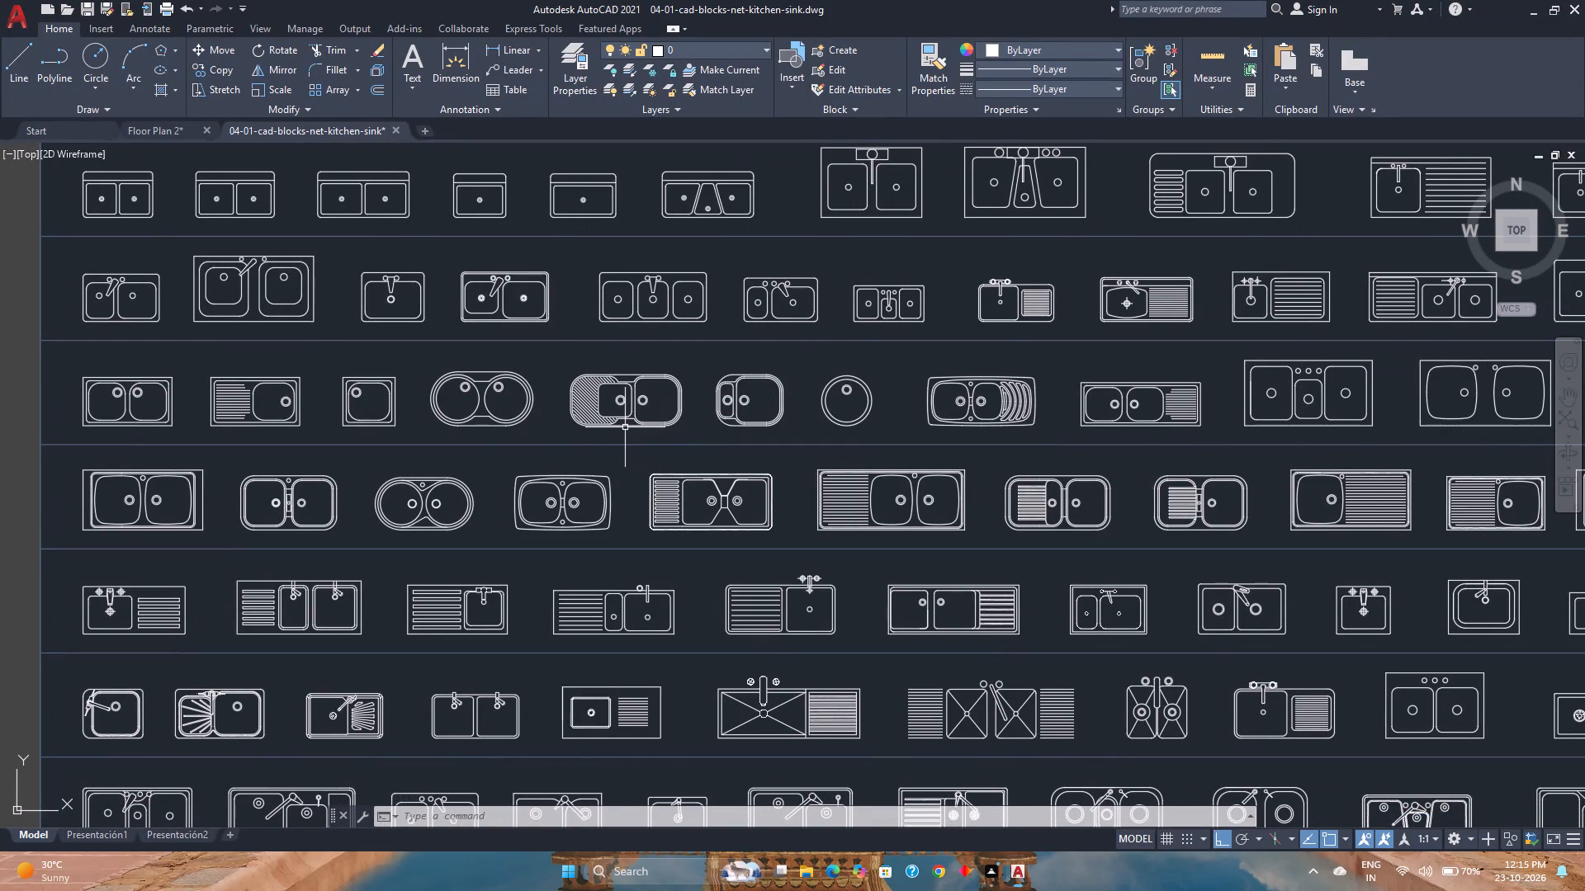
{"action": "scroll", "coordinate": [625, 427], "scroll_direction": "down", "scroll_amount": 1}
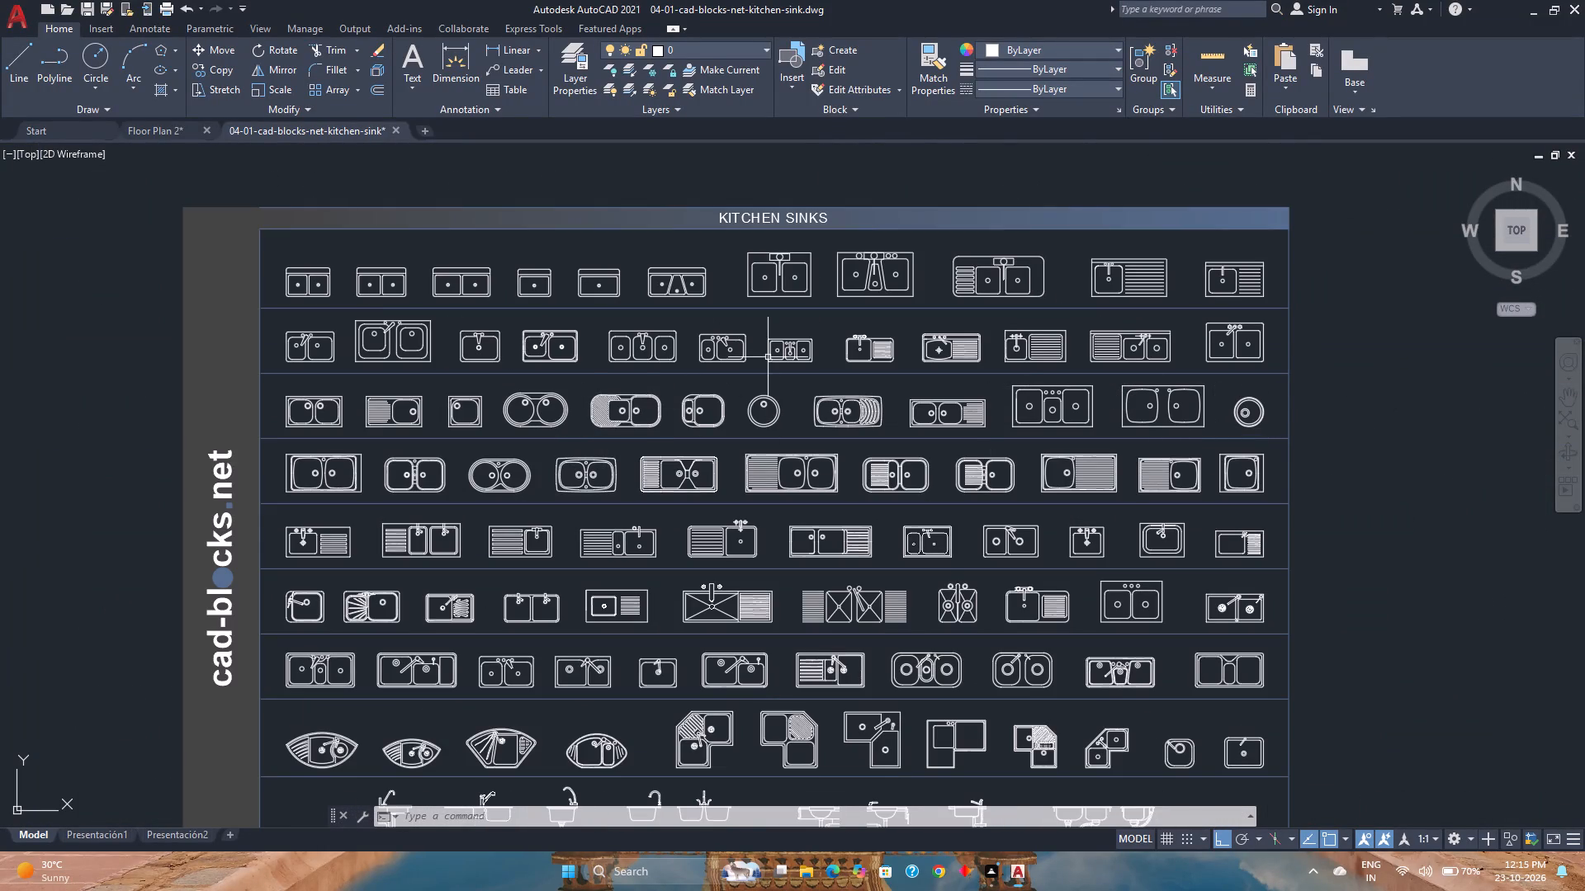
{"action": "scroll", "coordinate": [656, 357], "scroll_direction": "up", "scroll_amount": 2}
{"action": "scroll", "coordinate": [656, 357], "scroll_direction": "down", "scroll_amount": 2}
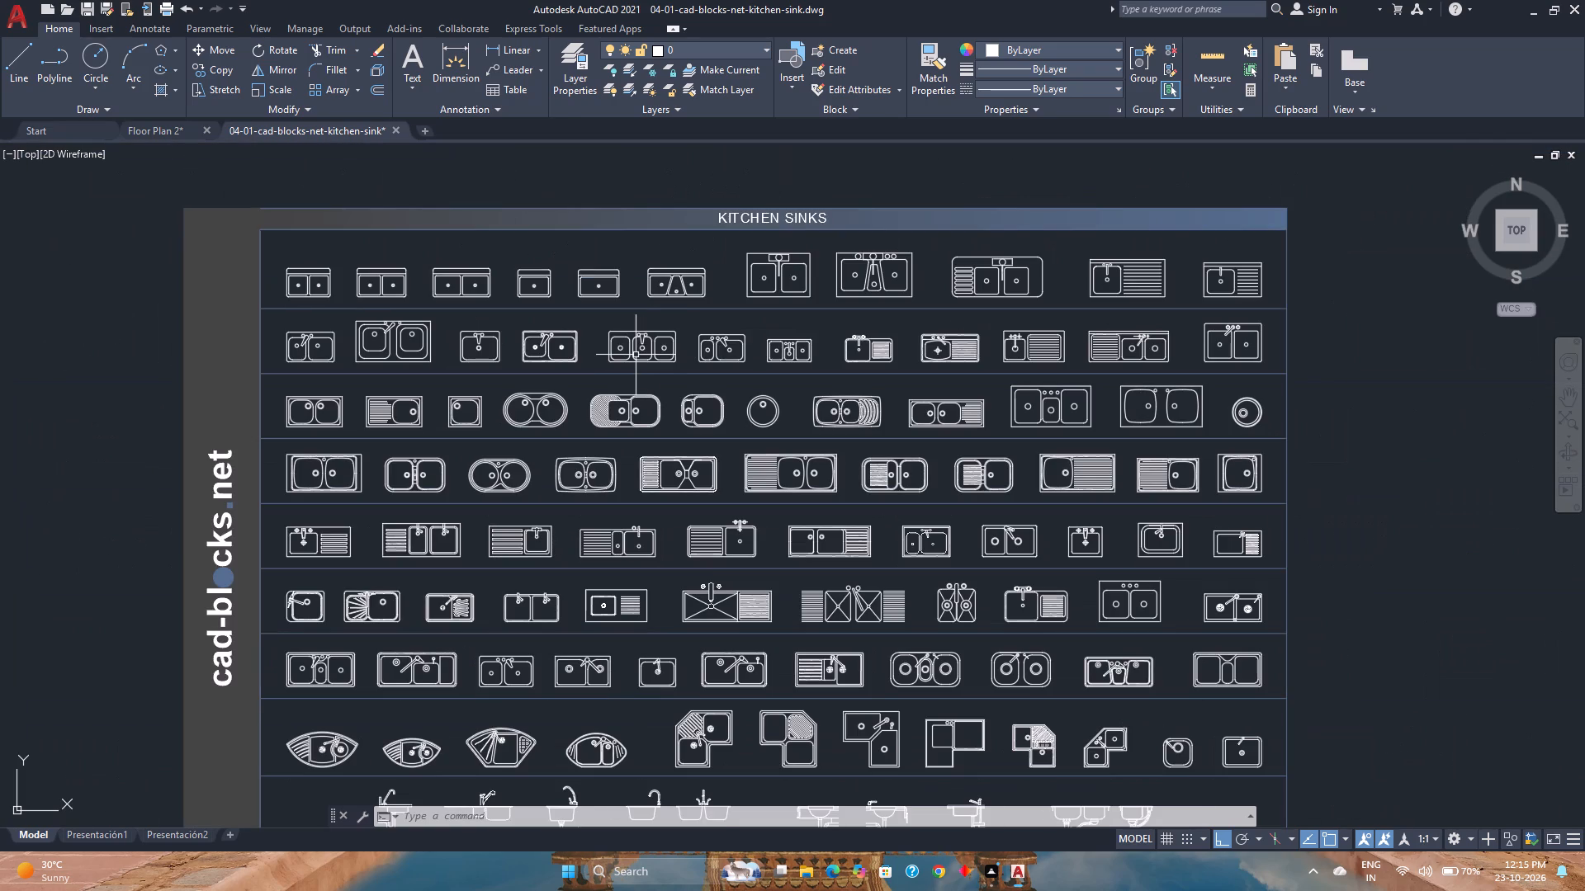
{"action": "scroll", "coordinate": [612, 477], "scroll_direction": "down", "scroll_amount": 1}
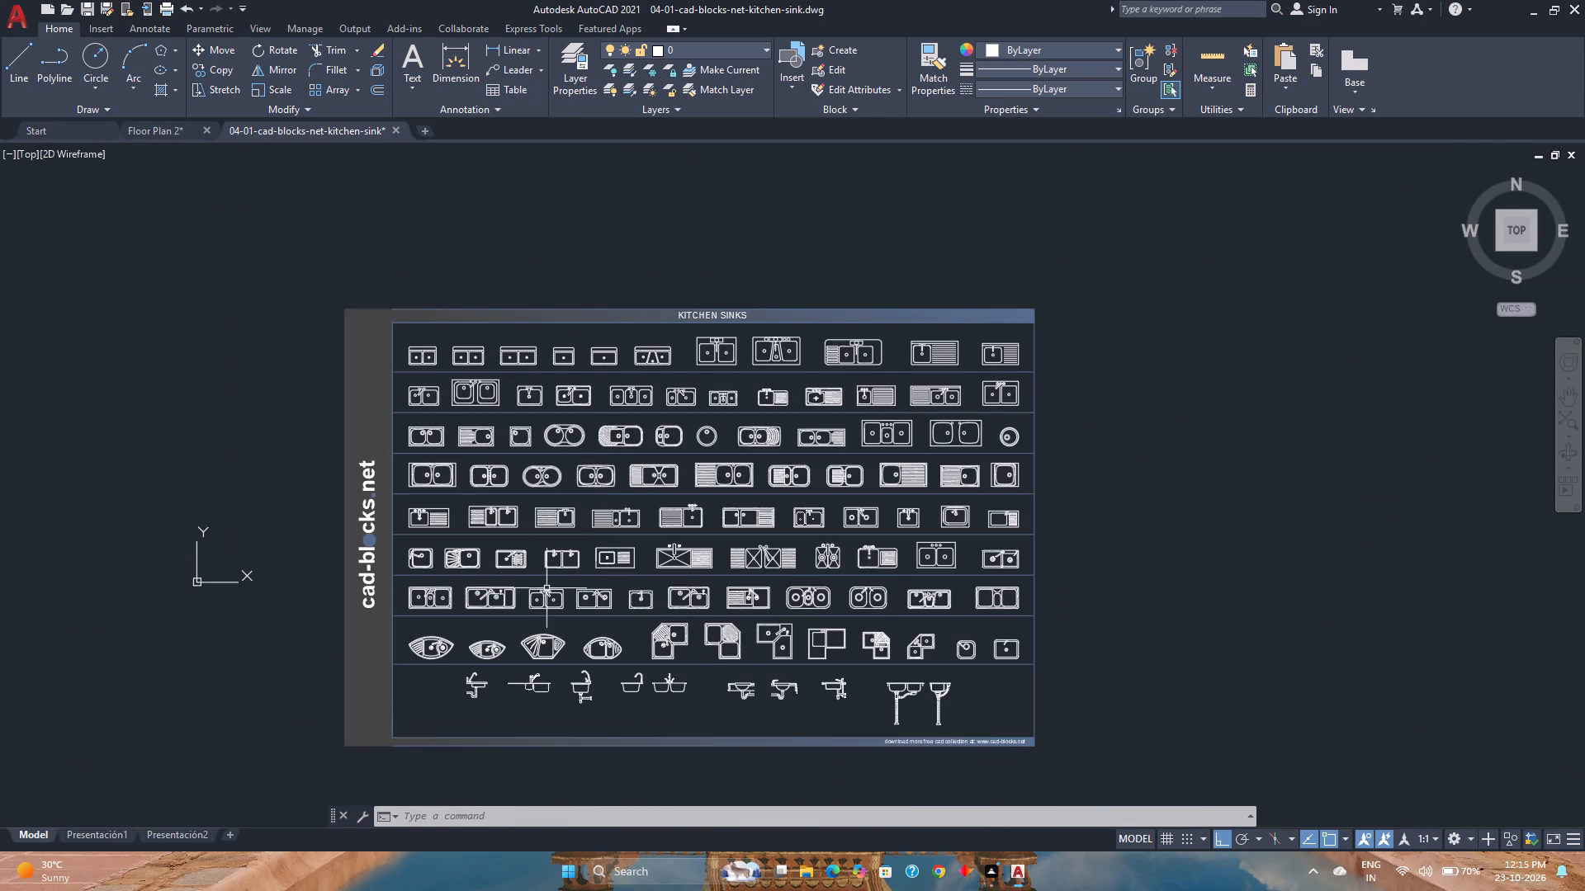
{"action": "scroll", "coordinate": [1001, 464], "scroll_direction": "up", "scroll_amount": 2}
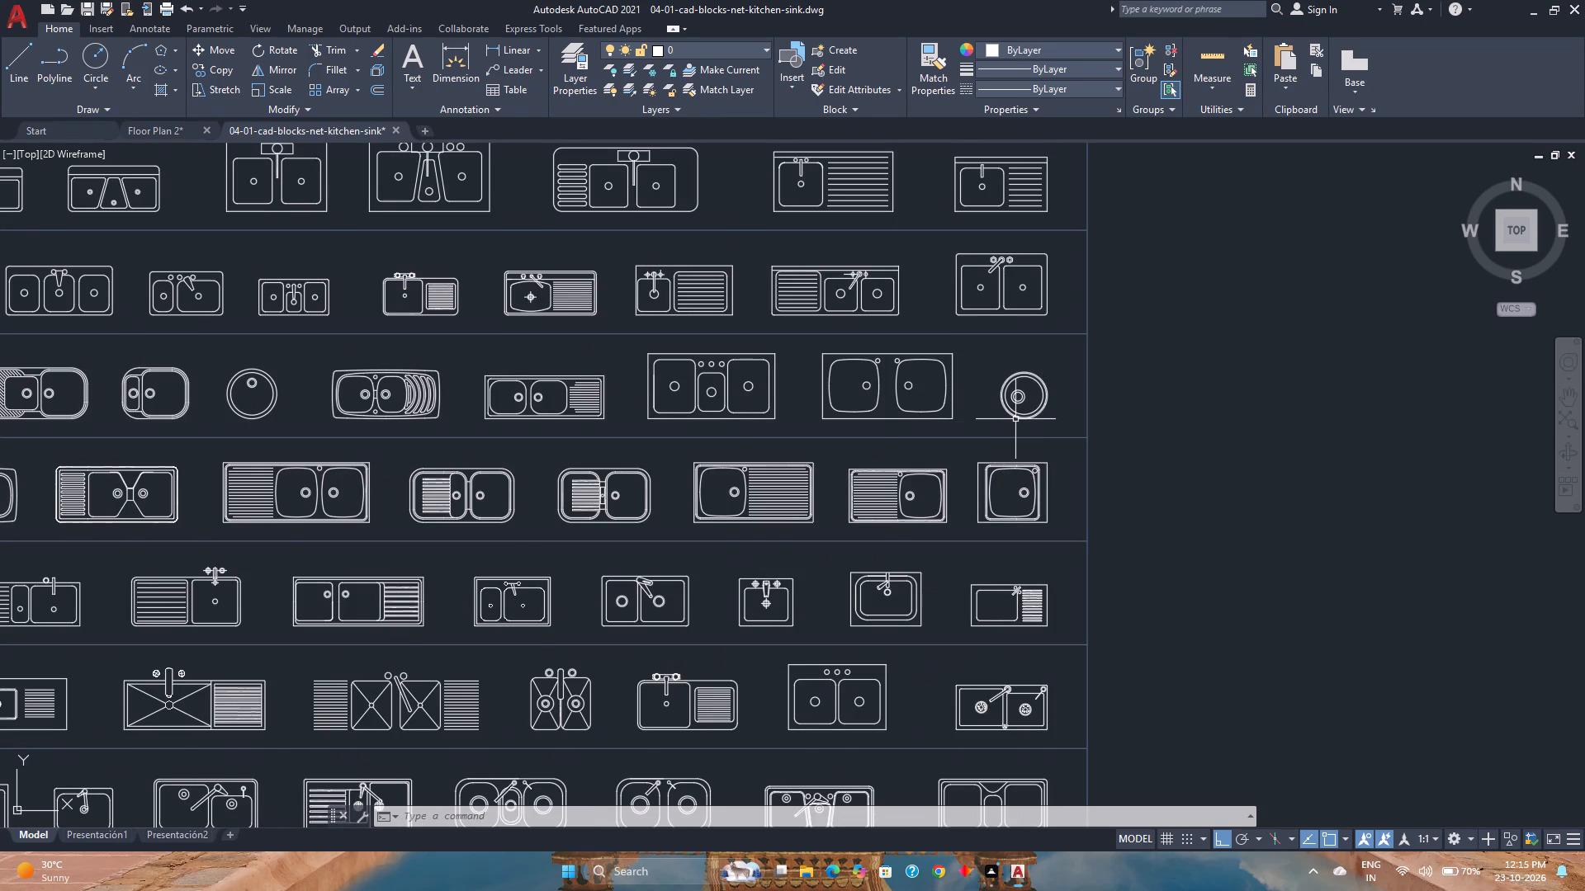
{"action": "scroll", "coordinate": [850, 457], "scroll_direction": "down", "scroll_amount": 1}
{"action": "middle_click", "coordinate": [272, 558]}
{"action": "middle_click", "coordinate": [272, 558]}
{"action": "middle_click_drag", "start_coordinate": [272, 558], "coordinate": [367, 526]}
{"action": "middle_click_drag", "start_coordinate": [367, 526], "coordinate": [383, 519]}
{"action": "middle_click", "coordinate": [383, 519]}
{"action": "middle_click", "coordinate": [383, 519]}
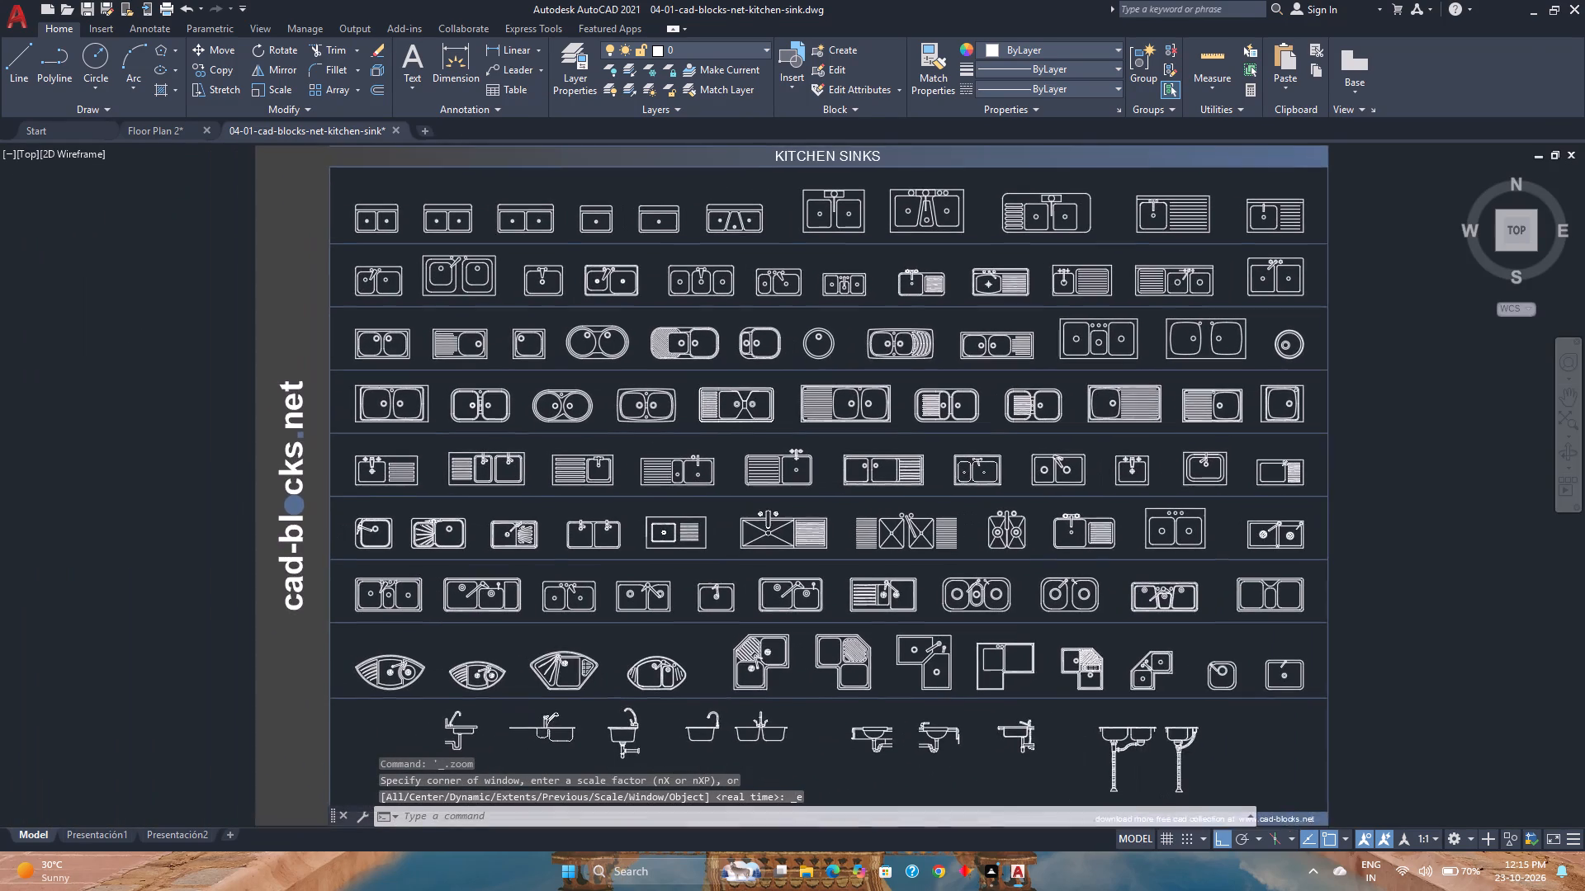
{"action": "middle_click_drag", "start_coordinate": [485, 432], "coordinate": [632, 451]}
{"action": "middle_click", "coordinate": [379, 470]}
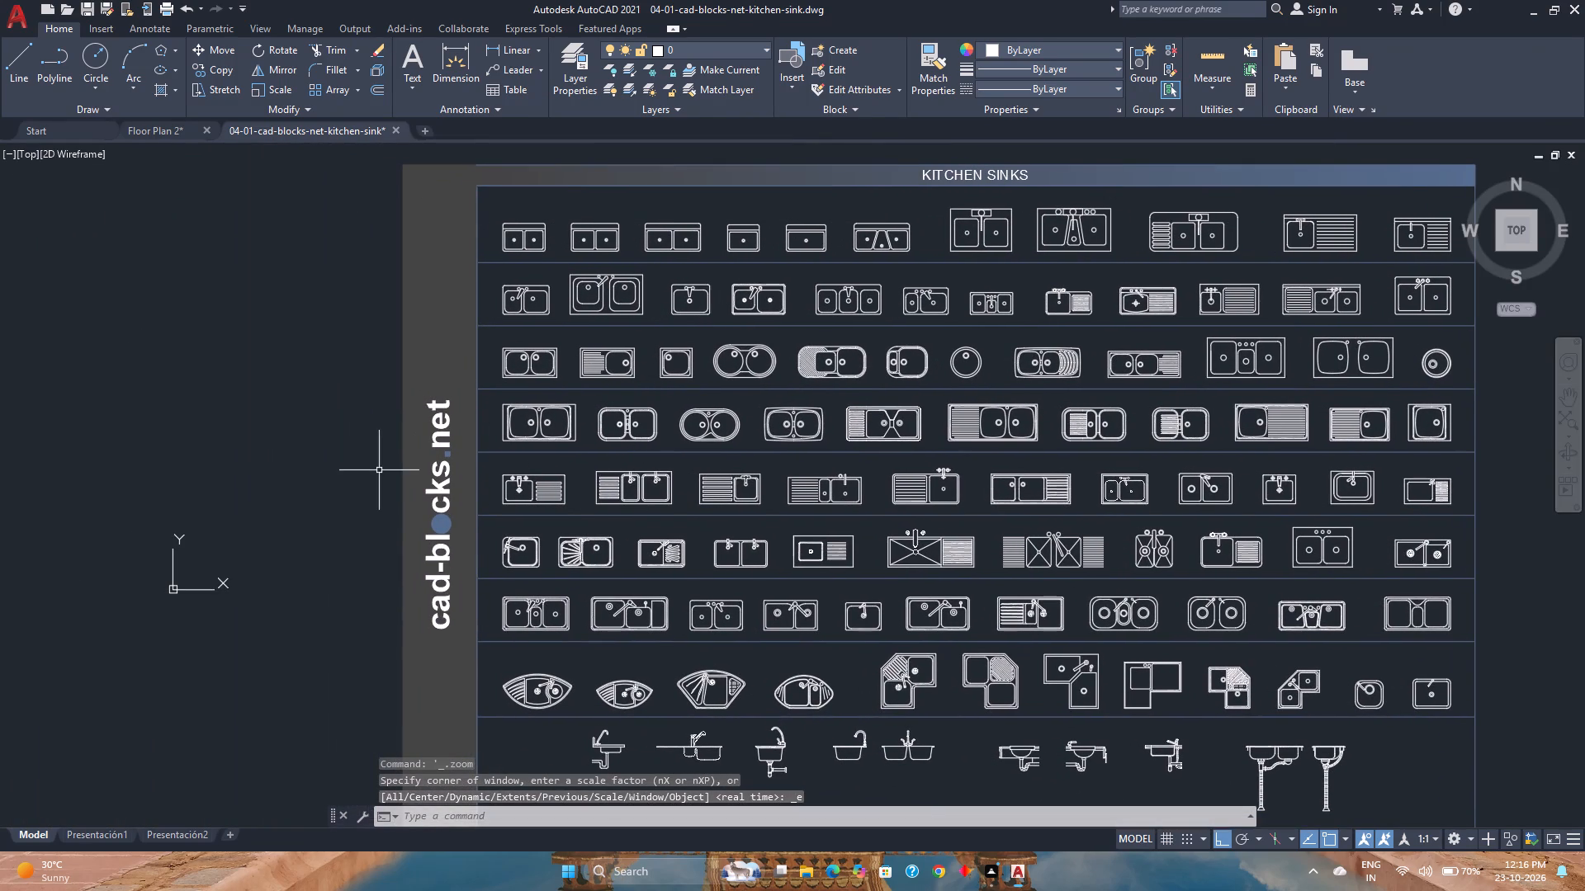
{"action": "middle_click_drag", "start_coordinate": [649, 489], "coordinate": [467, 493]}
{"action": "scroll", "coordinate": [651, 454], "scroll_direction": "up", "scroll_amount": 2}
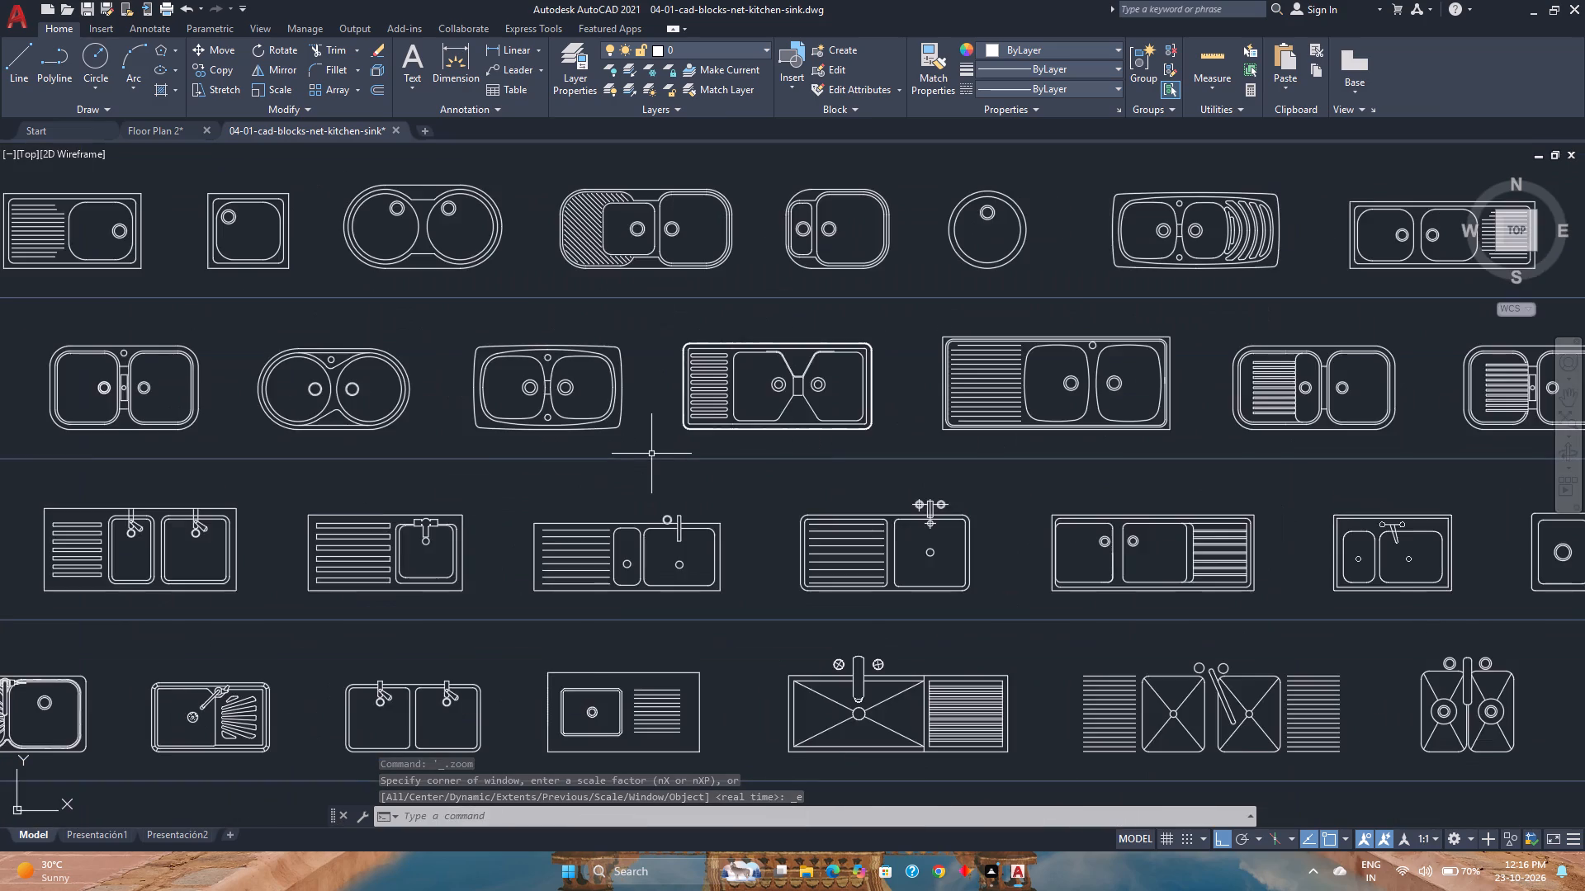
{"action": "scroll", "coordinate": [651, 454], "scroll_direction": "down", "scroll_amount": 1}
{"action": "middle_click", "coordinate": [651, 454]}
{"action": "middle_click_drag", "start_coordinate": [651, 454], "coordinate": [669, 455]}
{"action": "middle_click_drag", "start_coordinate": [669, 455], "coordinate": [665, 493]}
{"action": "middle_click", "coordinate": [591, 550]}
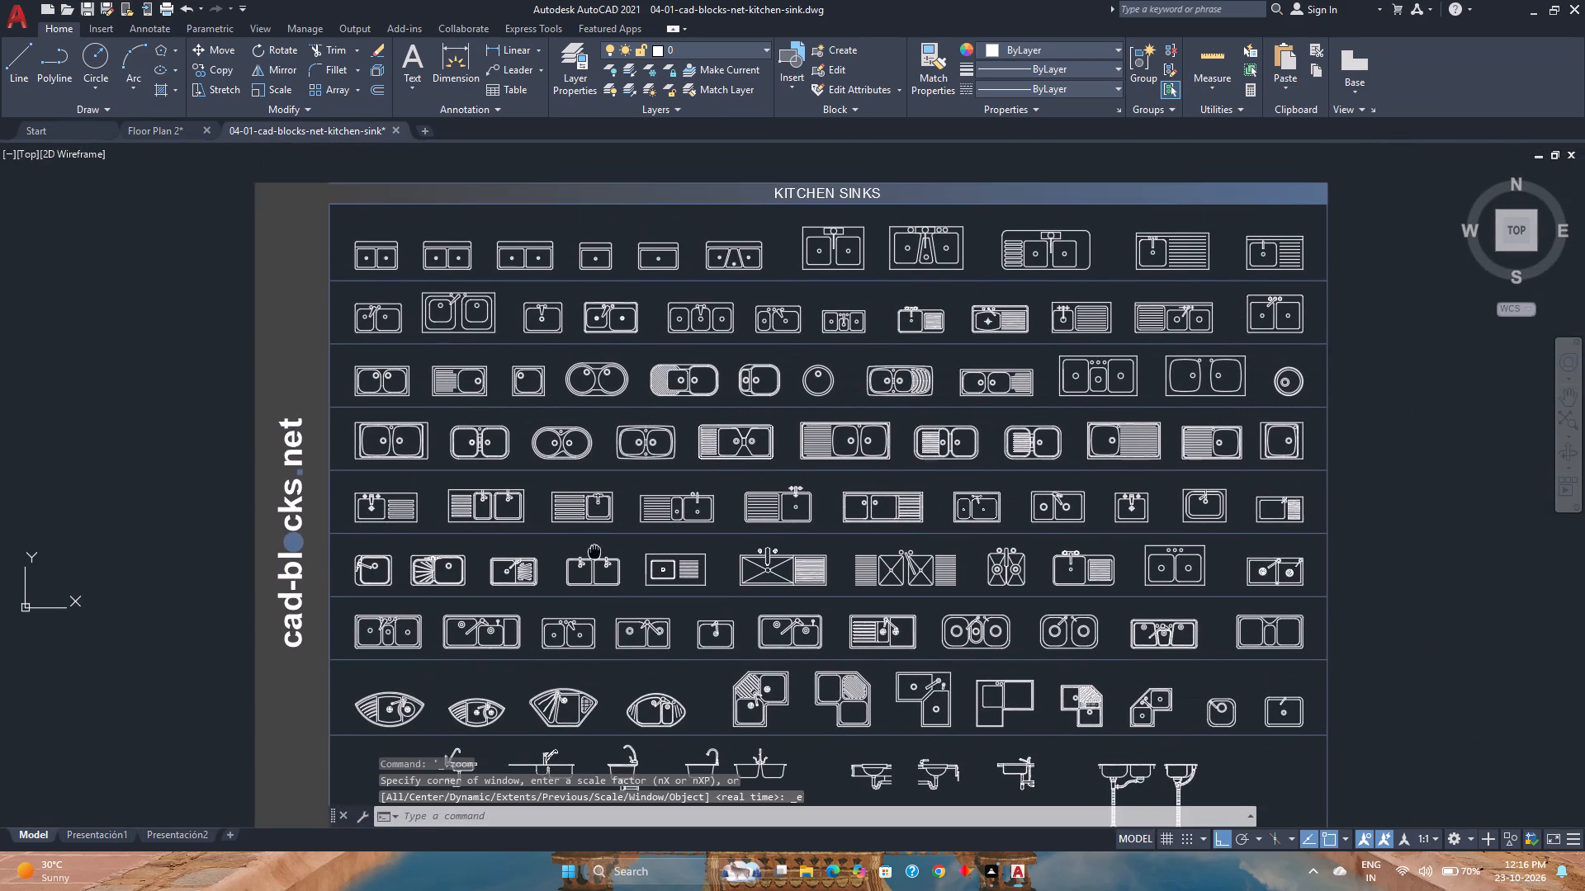
{"action": "middle_click_drag", "start_coordinate": [573, 601], "coordinate": [564, 539]}
{"action": "middle_click", "coordinate": [564, 539]}
{"action": "middle_click", "coordinate": [565, 544]}
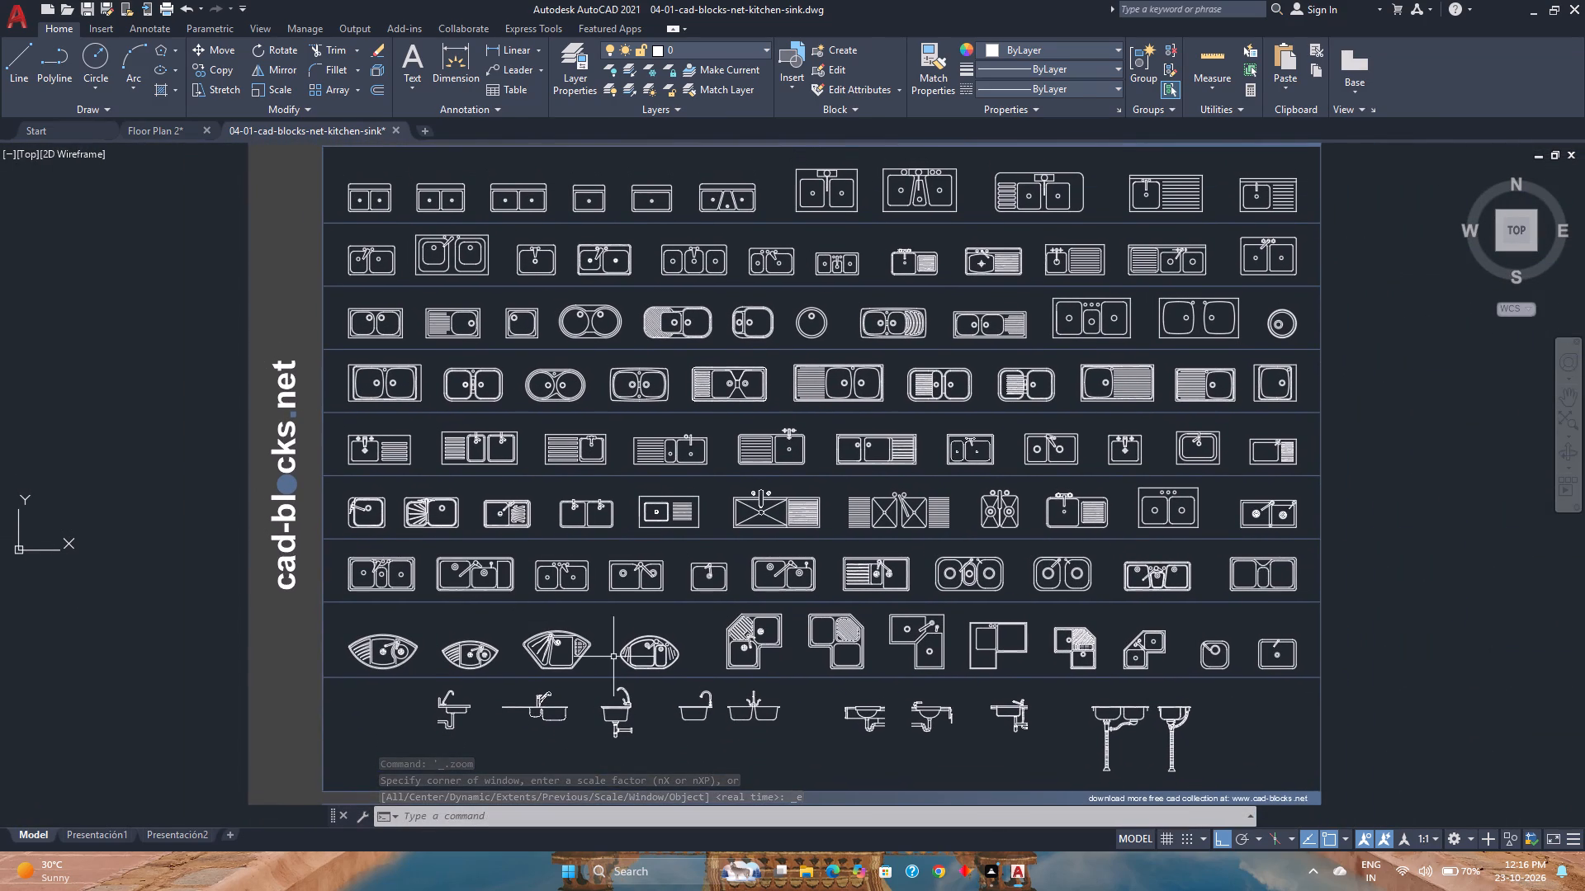
{"action": "scroll", "coordinate": [914, 660], "scroll_direction": "down", "scroll_amount": 1}
{"action": "scroll", "coordinate": [914, 660], "scroll_direction": "up", "scroll_amount": 1}
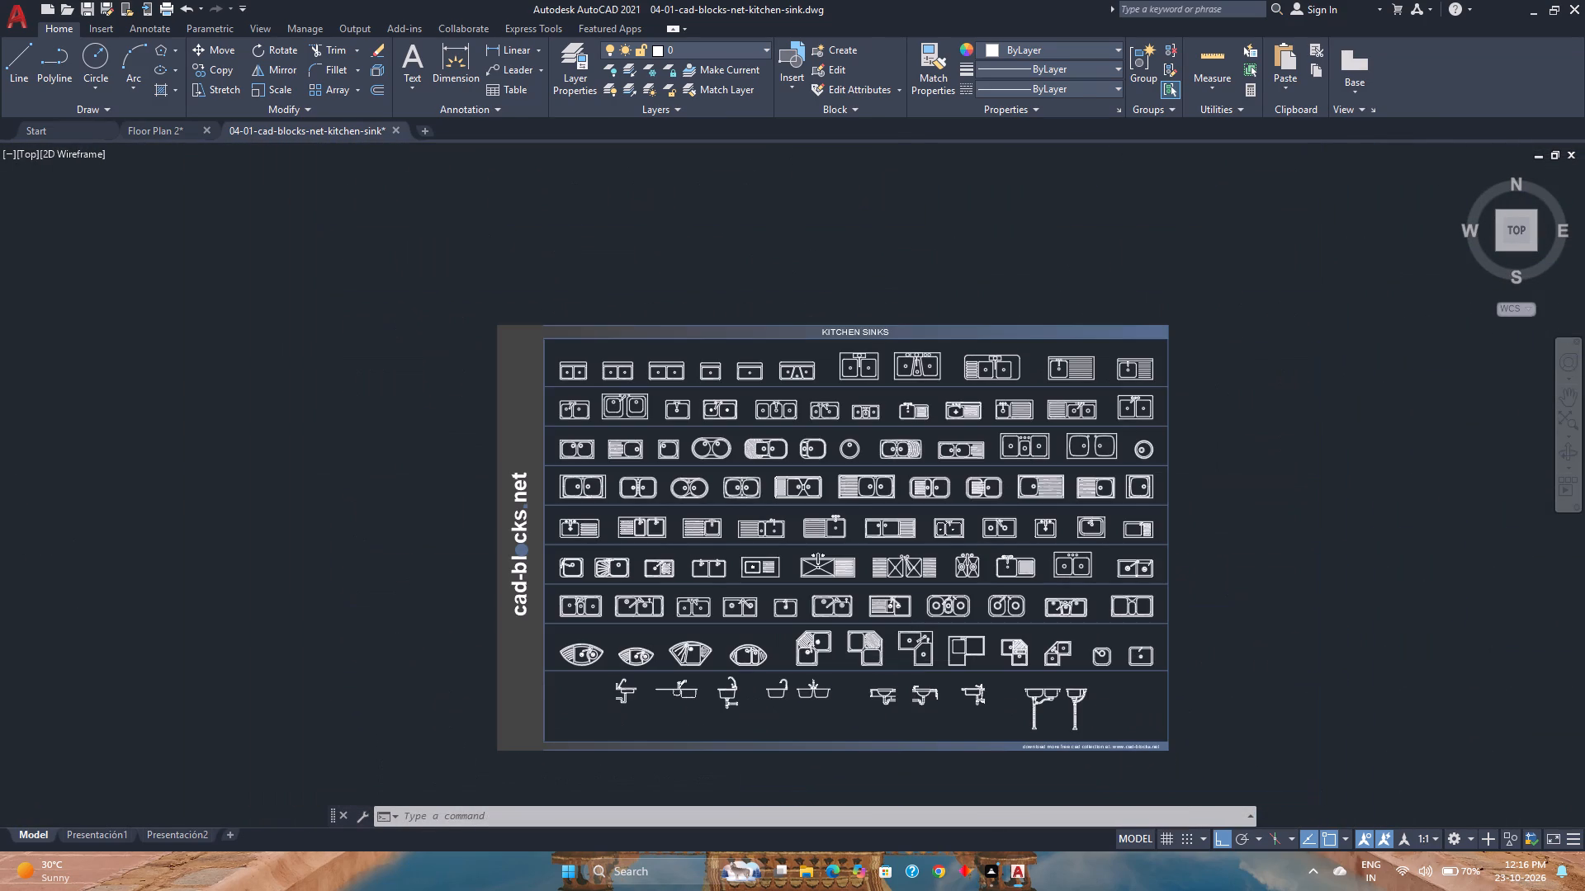
{"action": "middle_click", "coordinate": [914, 660]}
{"action": "middle_click", "coordinate": [914, 660]}
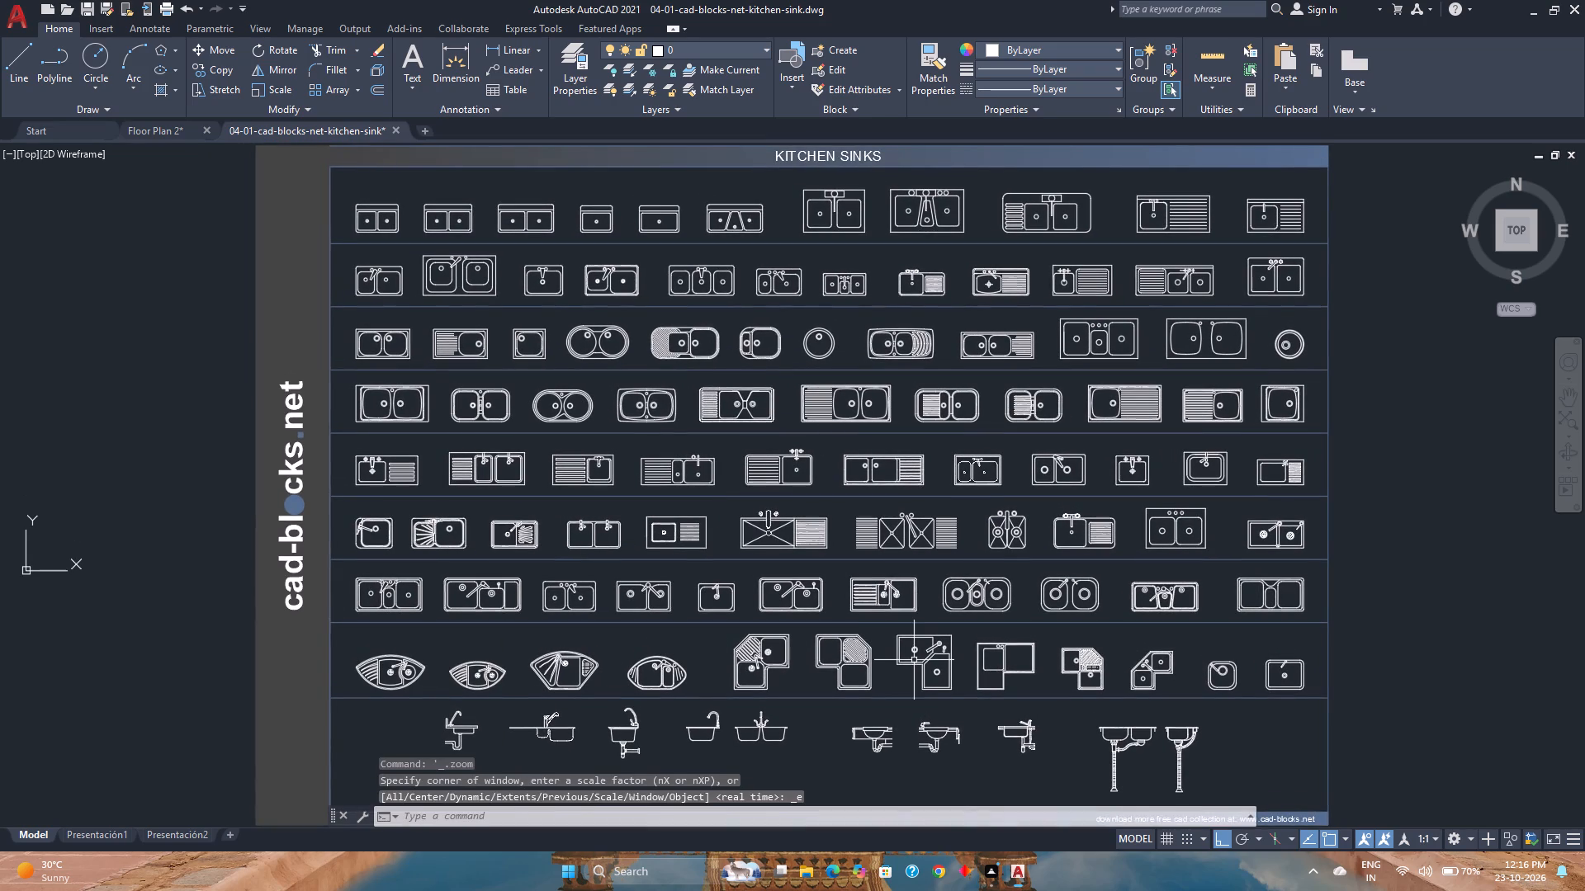
{"action": "middle_click", "coordinate": [914, 660]}
{"action": "scroll", "coordinate": [914, 660], "scroll_direction": "down", "scroll_amount": 2}
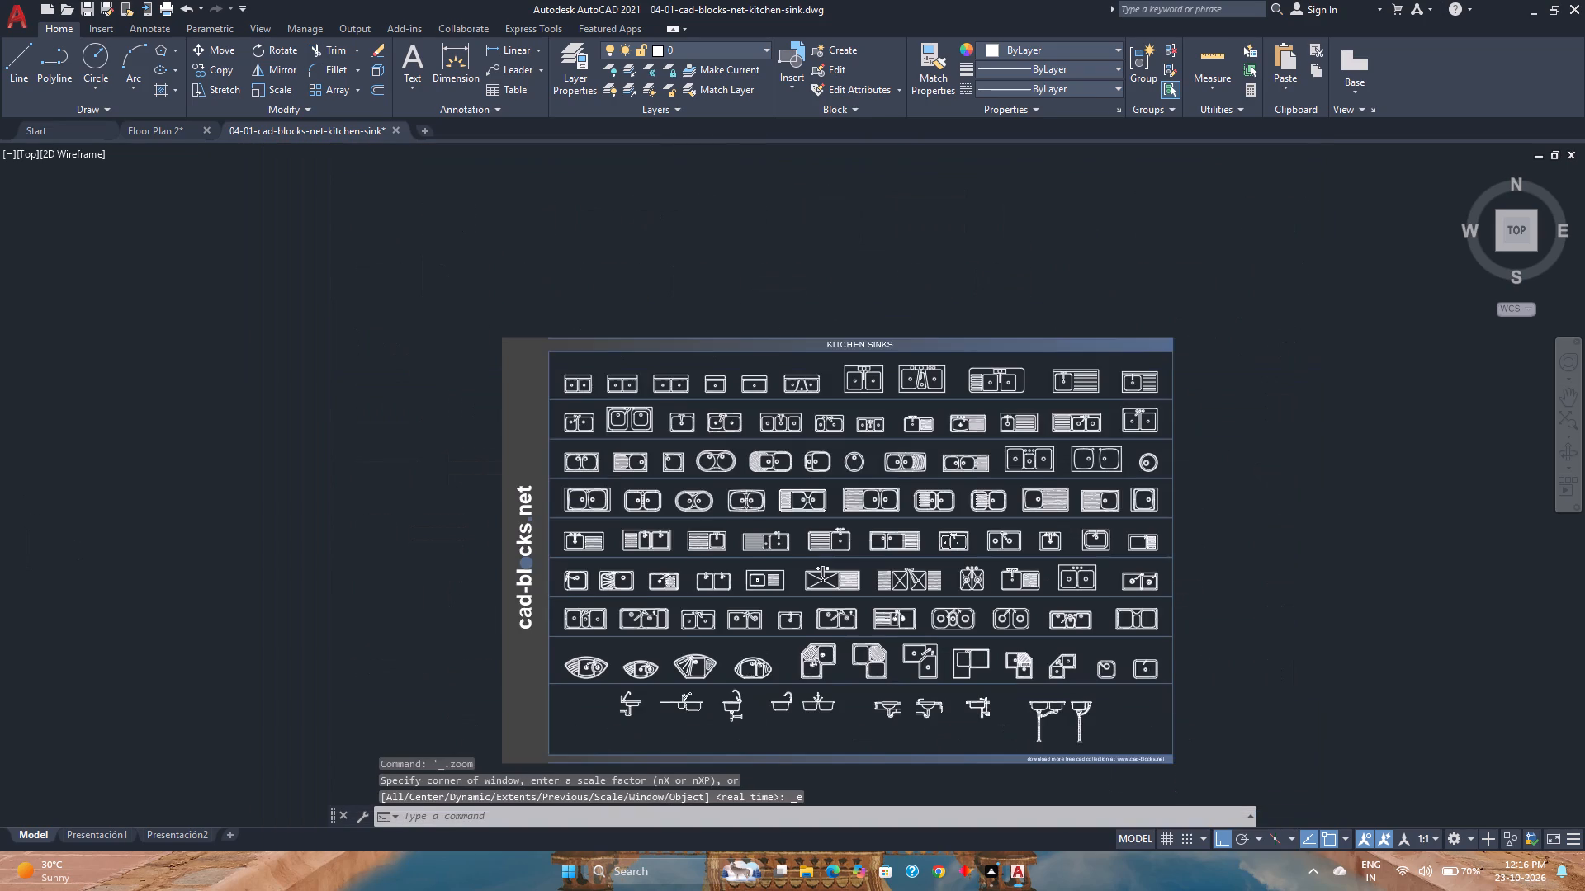
{"action": "middle_click", "coordinate": [914, 660]}
{"action": "middle_click", "coordinate": [914, 660]}
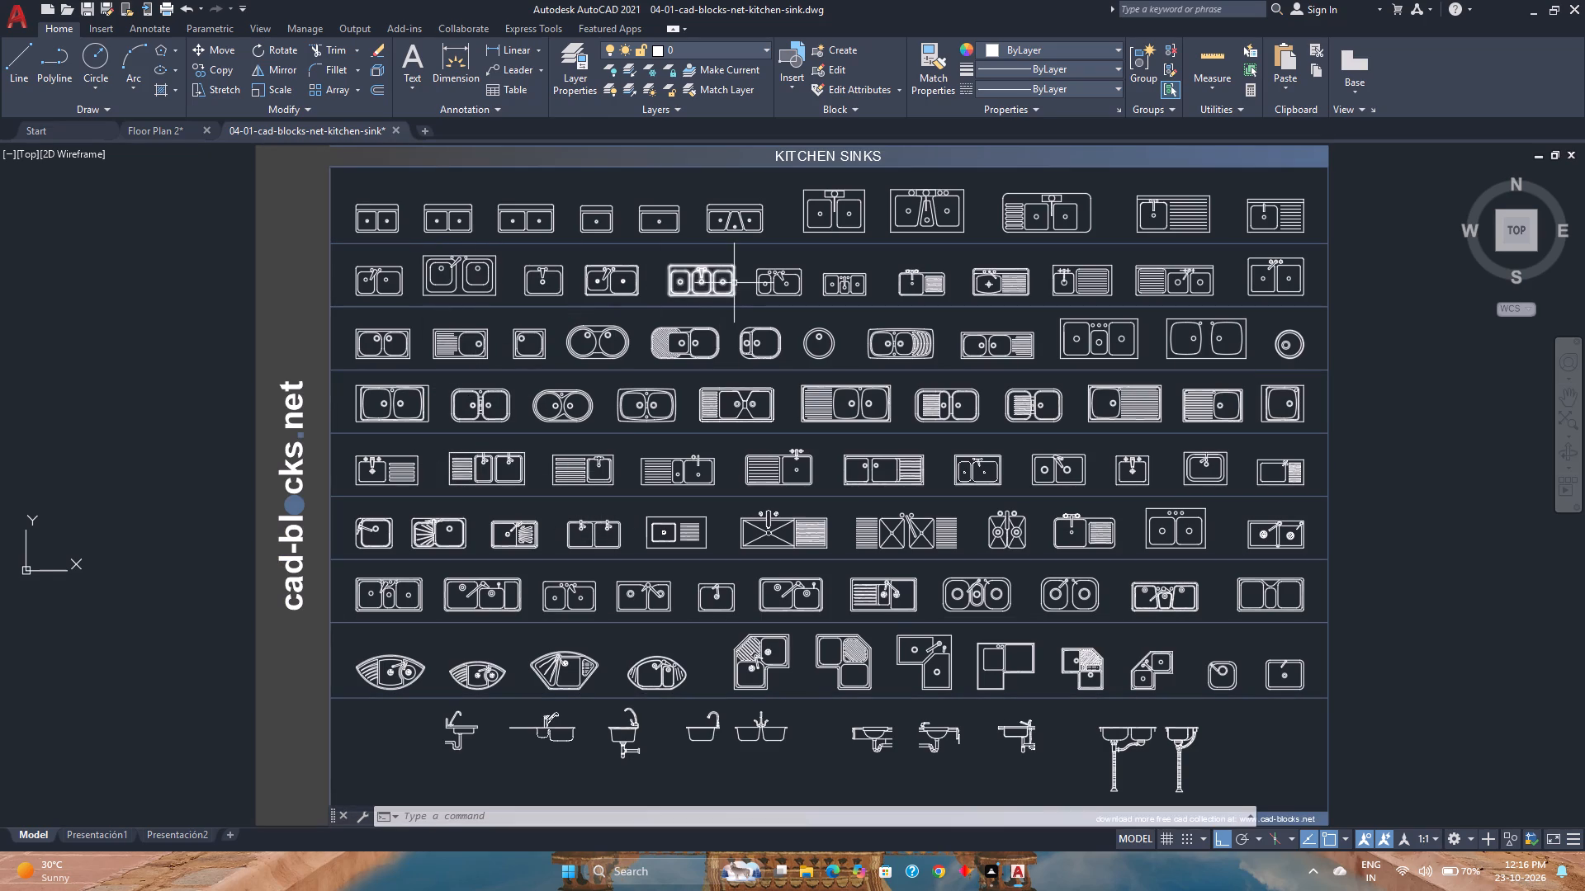
Copy the large double-bowl sink in the library's second row into the Floor Plan 2 drawing, east of the upper-level plan.
{"action": "left_click", "coordinate": [482, 257]}
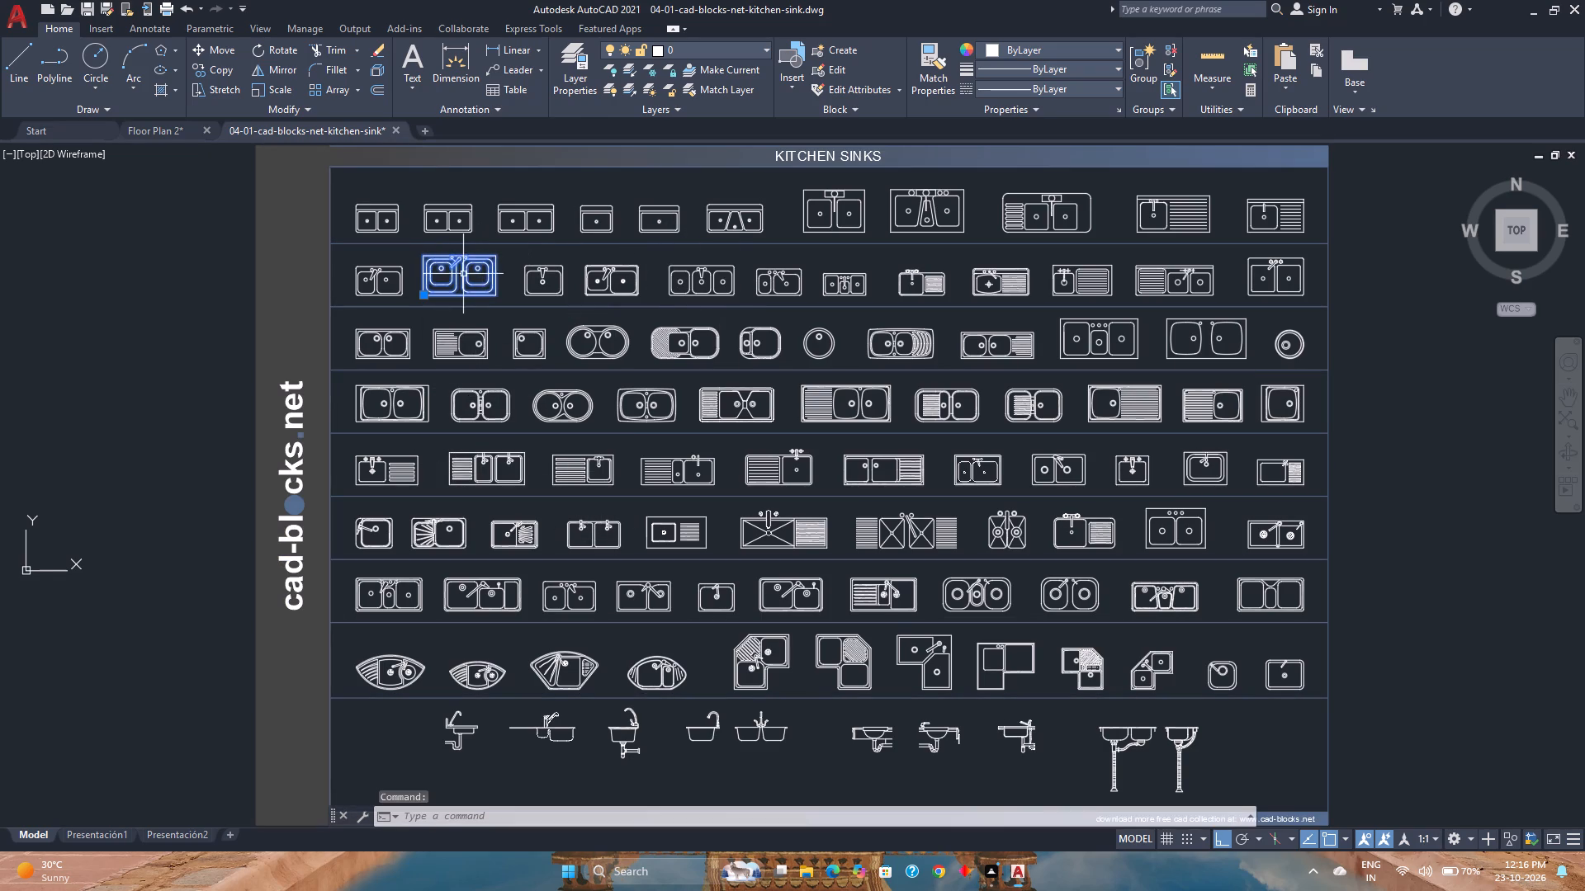
{"action": "key", "text": "ctrl+c"}
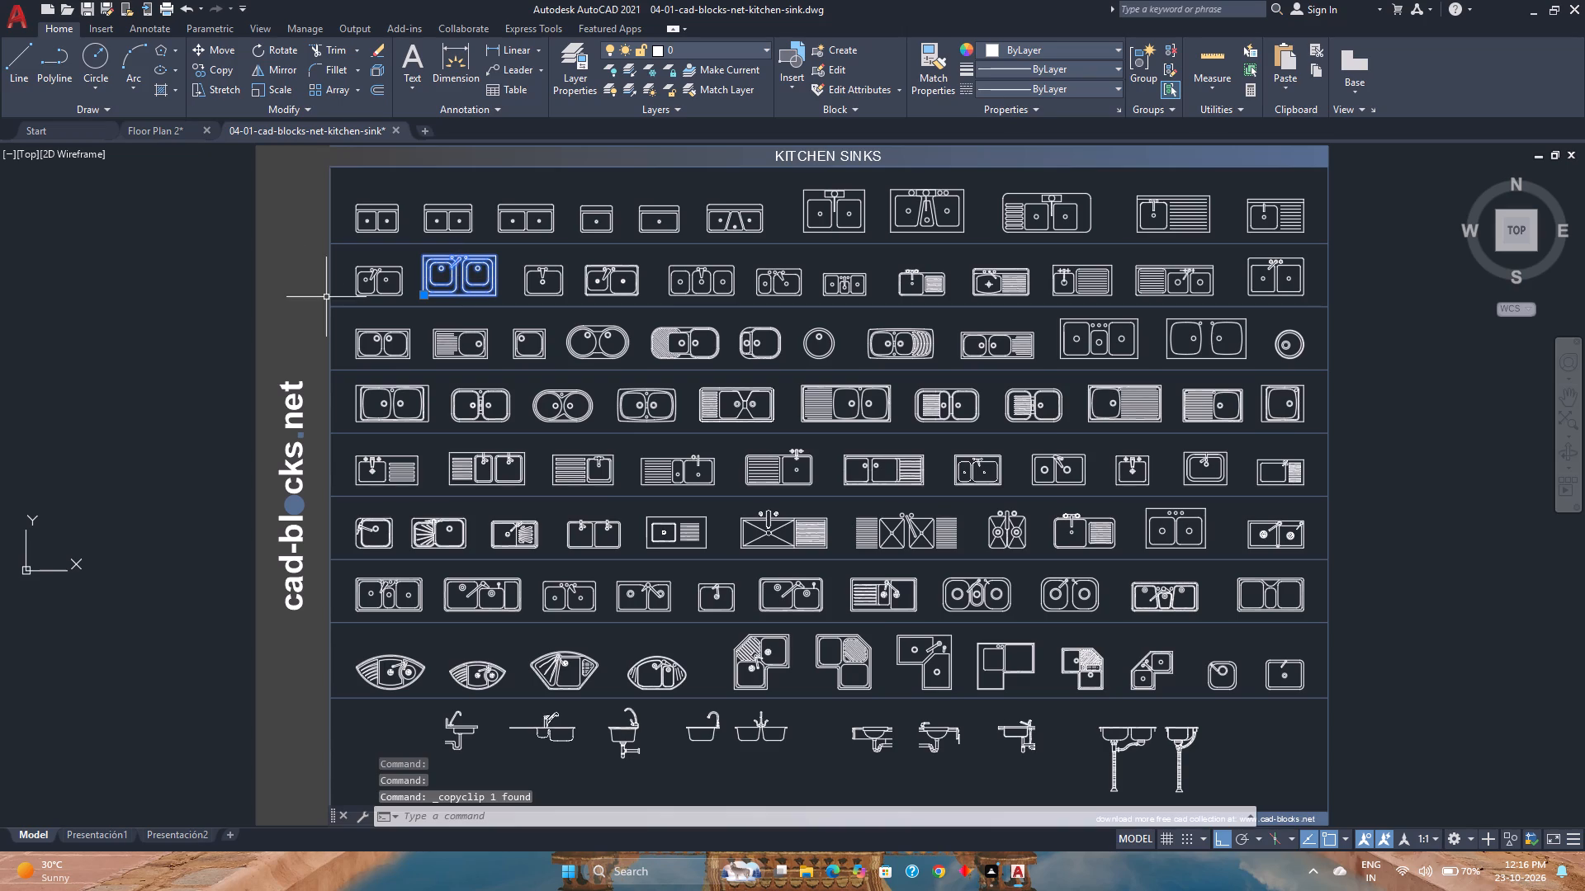
{"action": "left_click", "coordinate": [153, 126]}
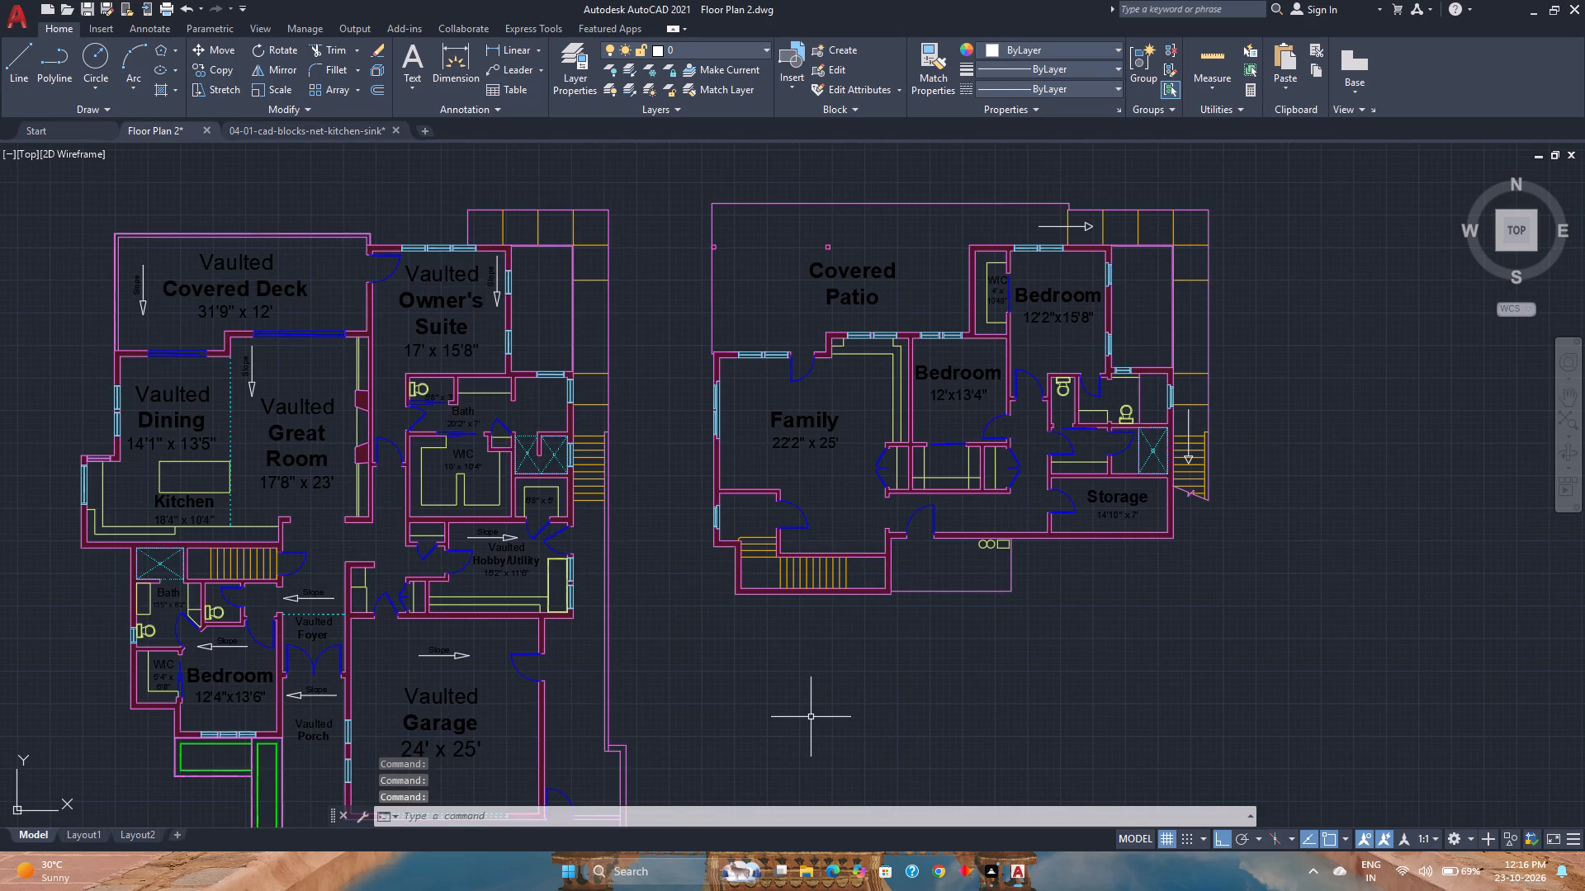
{"action": "key", "text": "ctrl+v"}
{"action": "scroll", "coordinate": [802, 705], "scroll_direction": "down", "scroll_amount": 2}
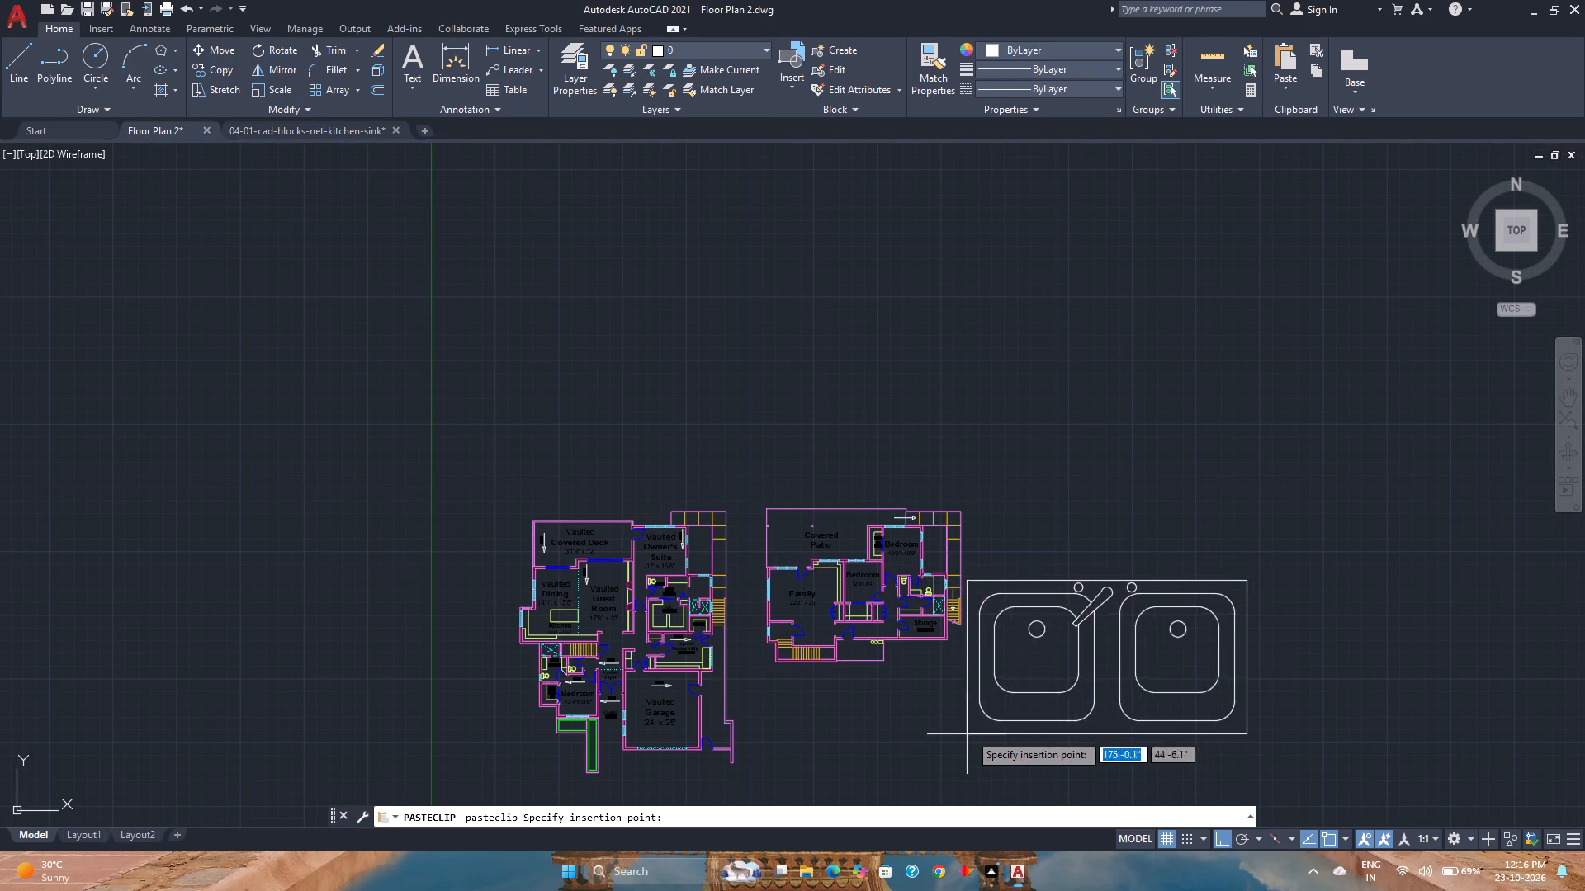
{"action": "left_click", "coordinate": [1012, 724]}
Rotate the pasted sink 90° about the midpoint of its west edge.
{"action": "middle_click_drag", "start_coordinate": [1236, 671], "coordinate": [1030, 608]}
{"action": "middle_click", "coordinate": [1029, 608]}
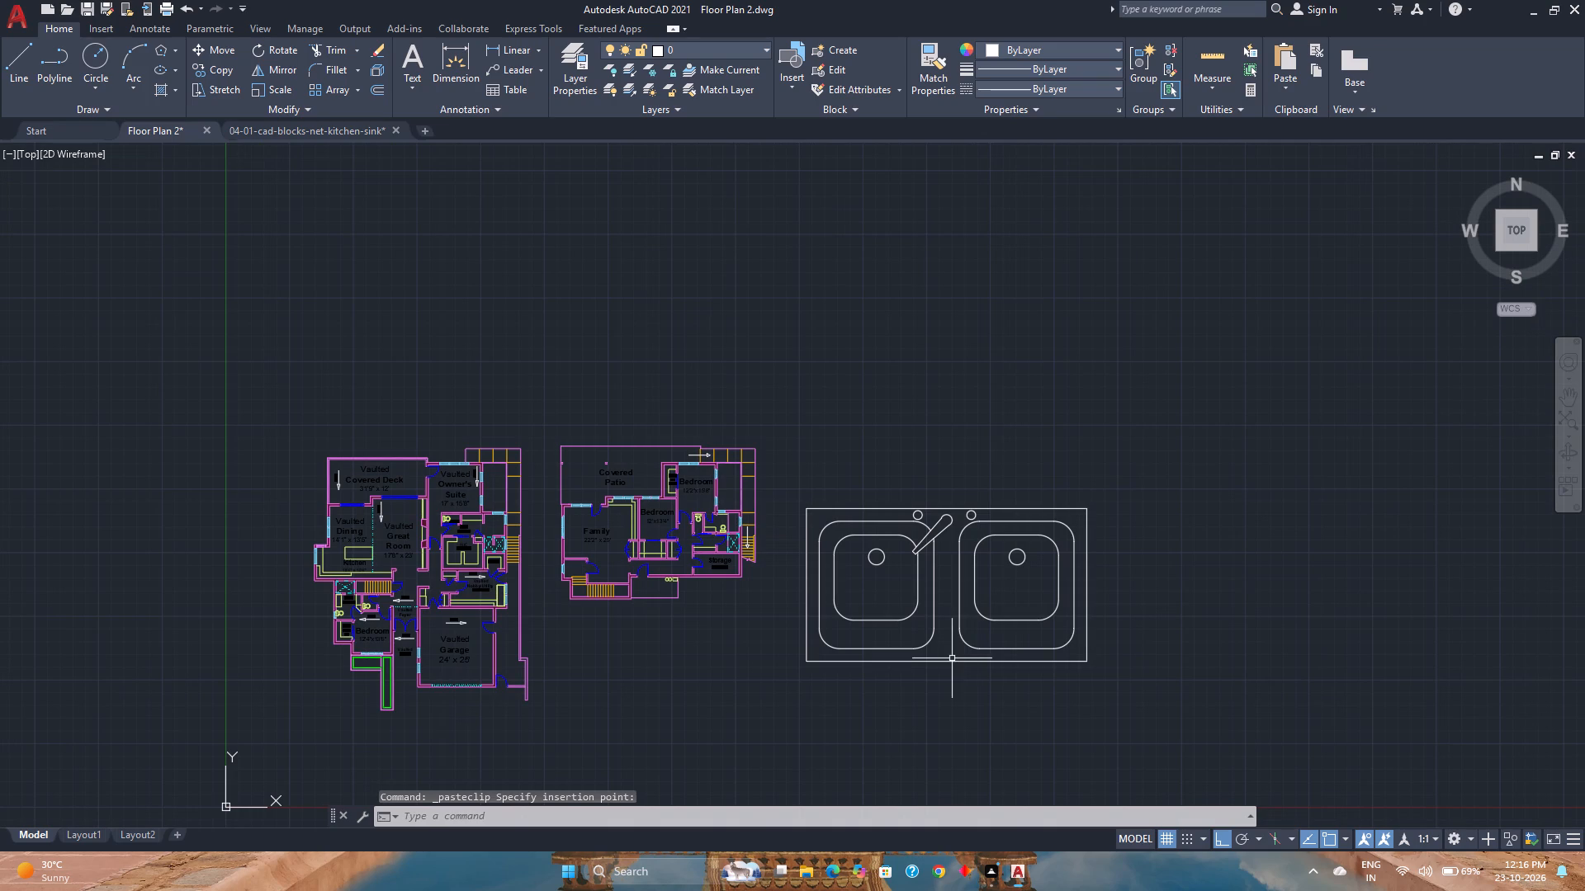
{"action": "left_click", "coordinate": [919, 659]}
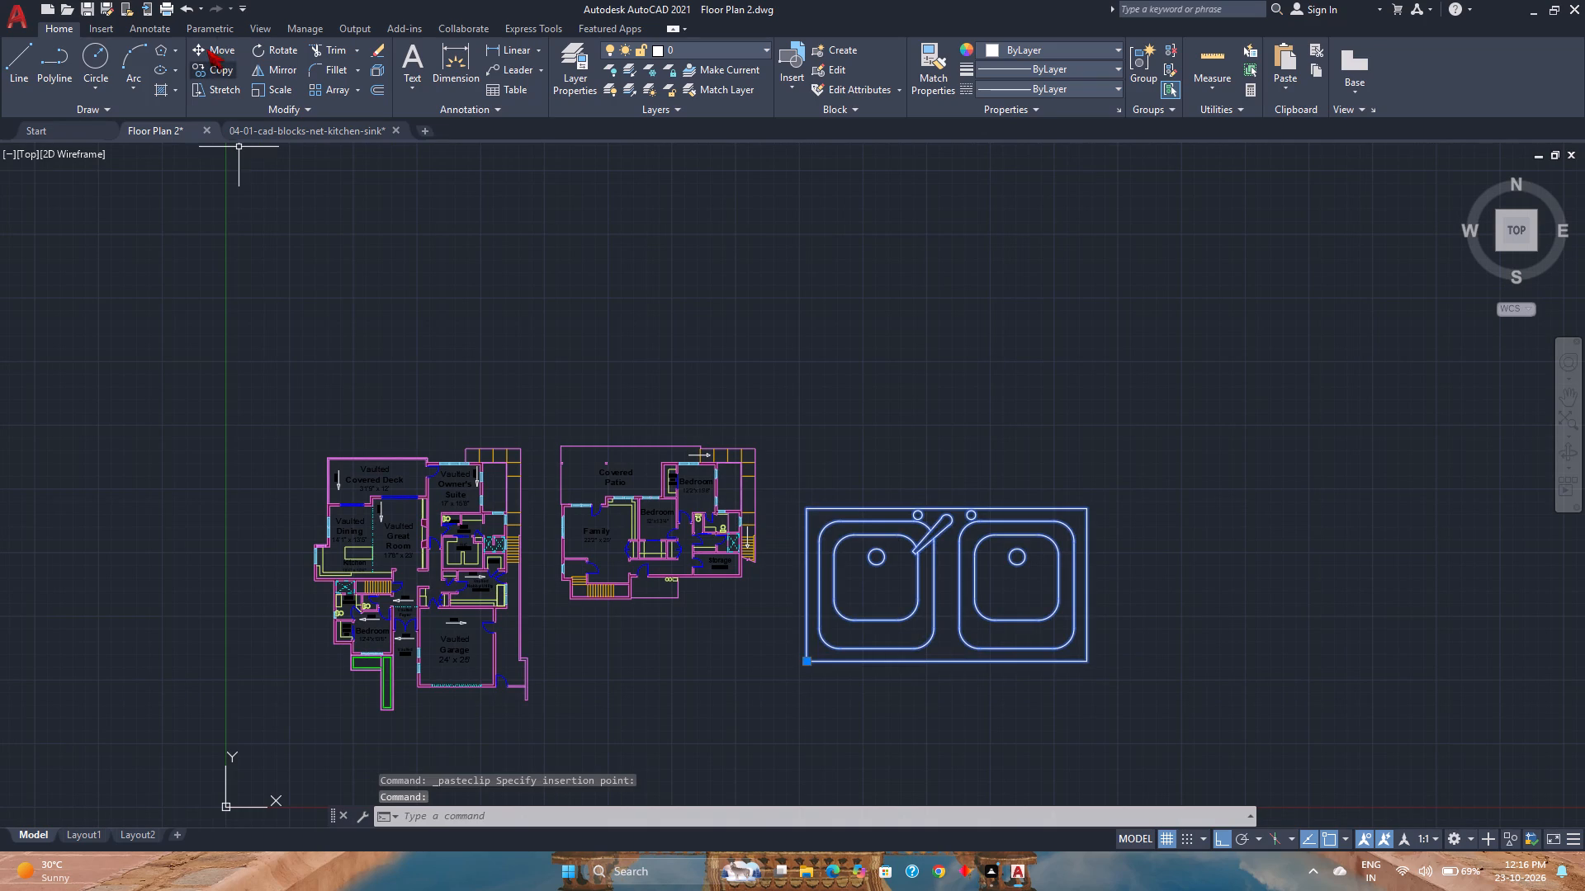
{"action": "left_click", "coordinate": [274, 46]}
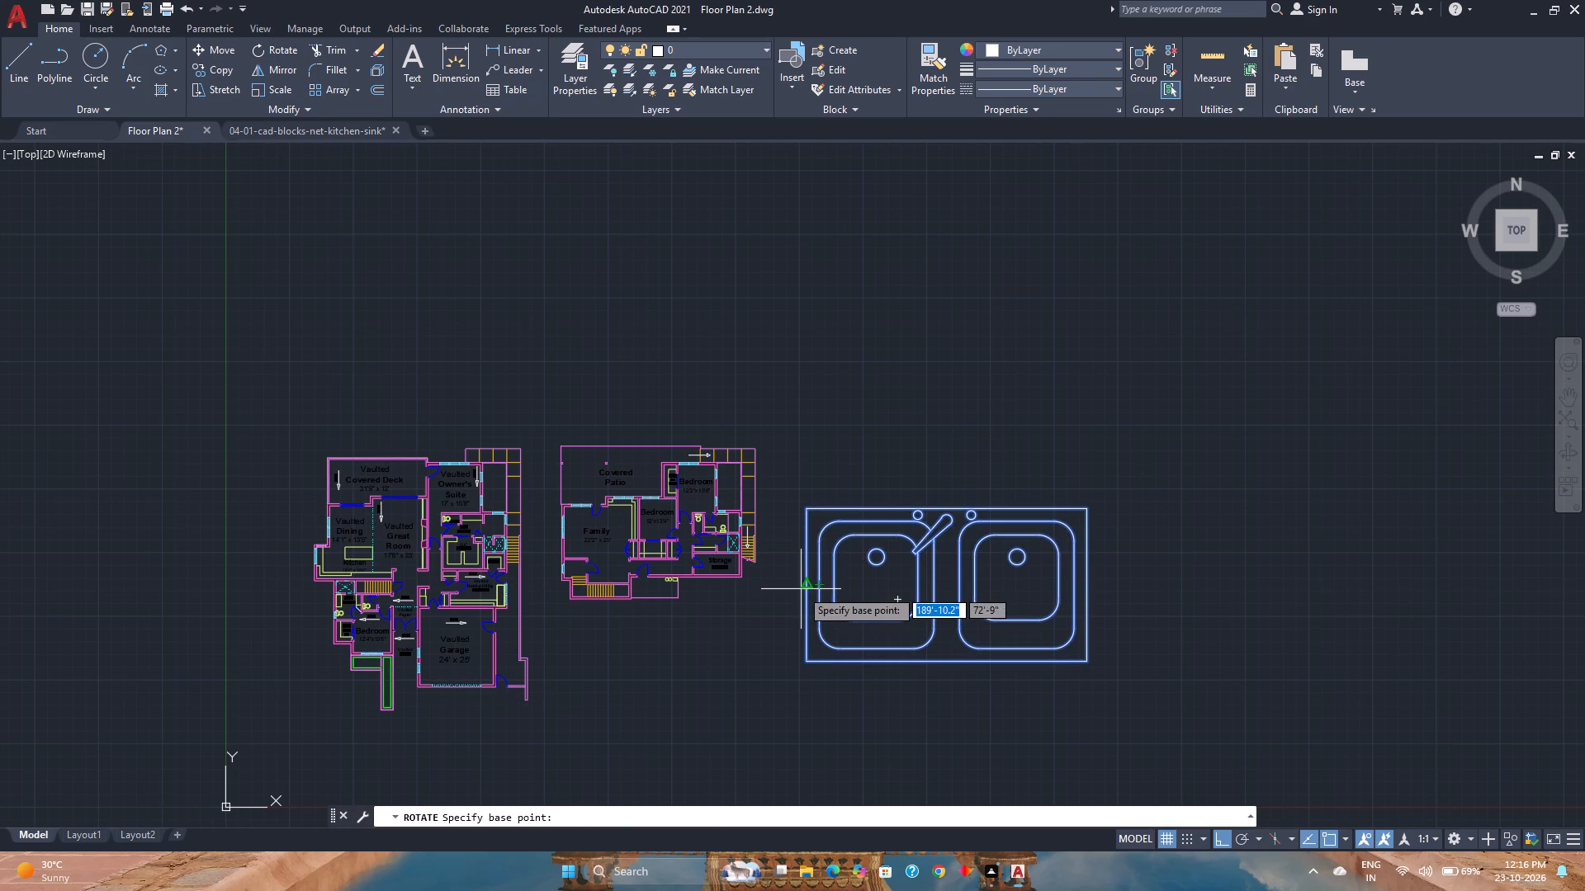
{"action": "left_click", "coordinate": [805, 586]}
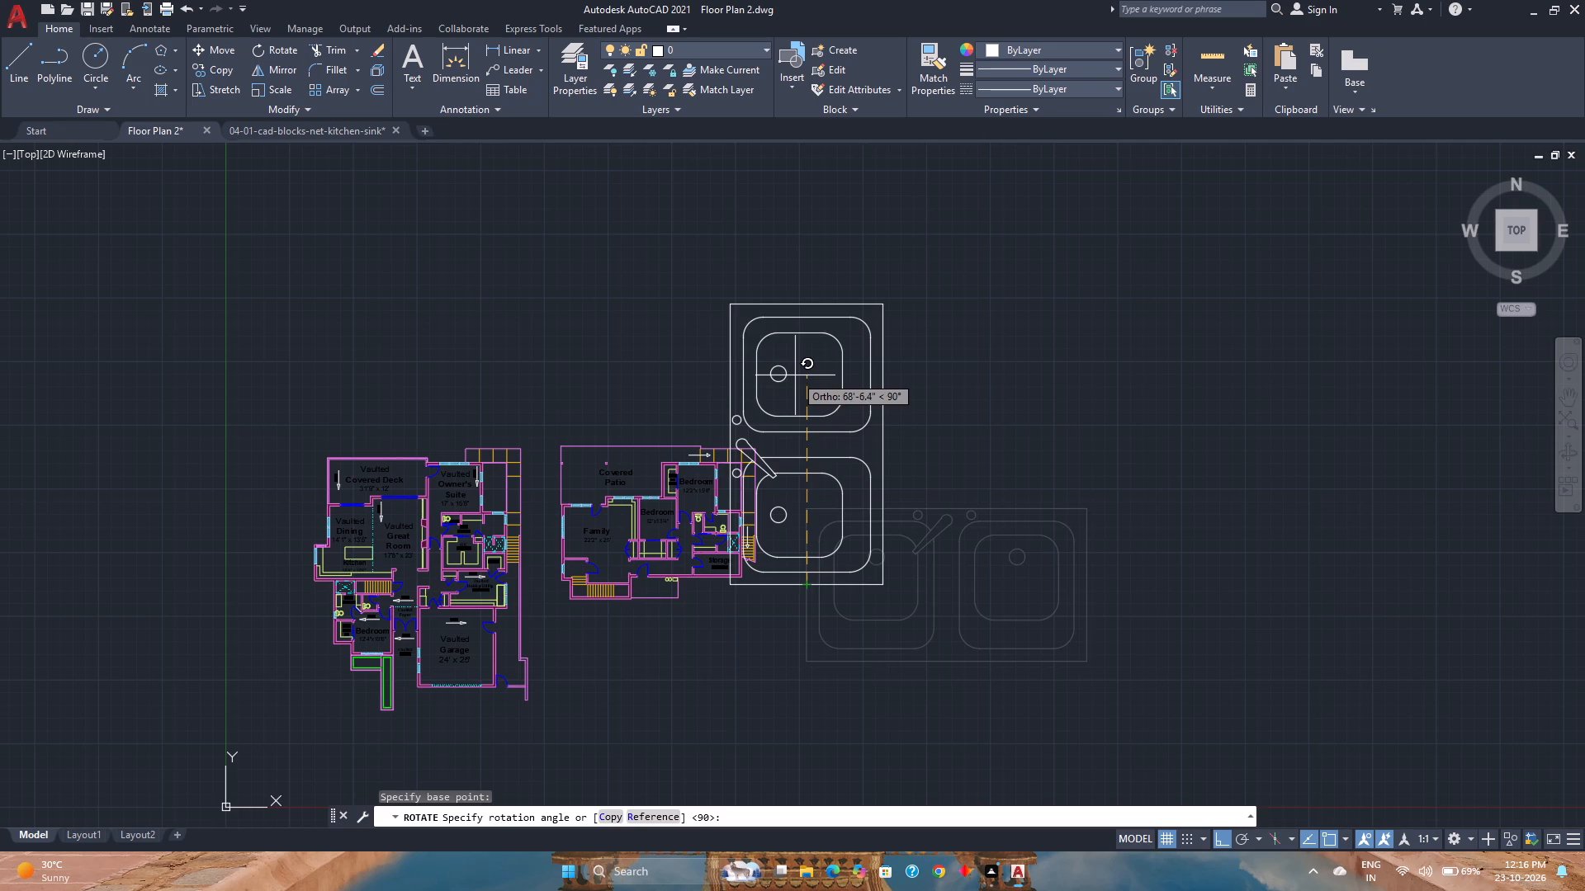
{"action": "left_click", "coordinate": [795, 375]}
Move the rotated sink east into the empty area, clear of the upper-level floor plan.
{"action": "left_click", "coordinate": [882, 579]}
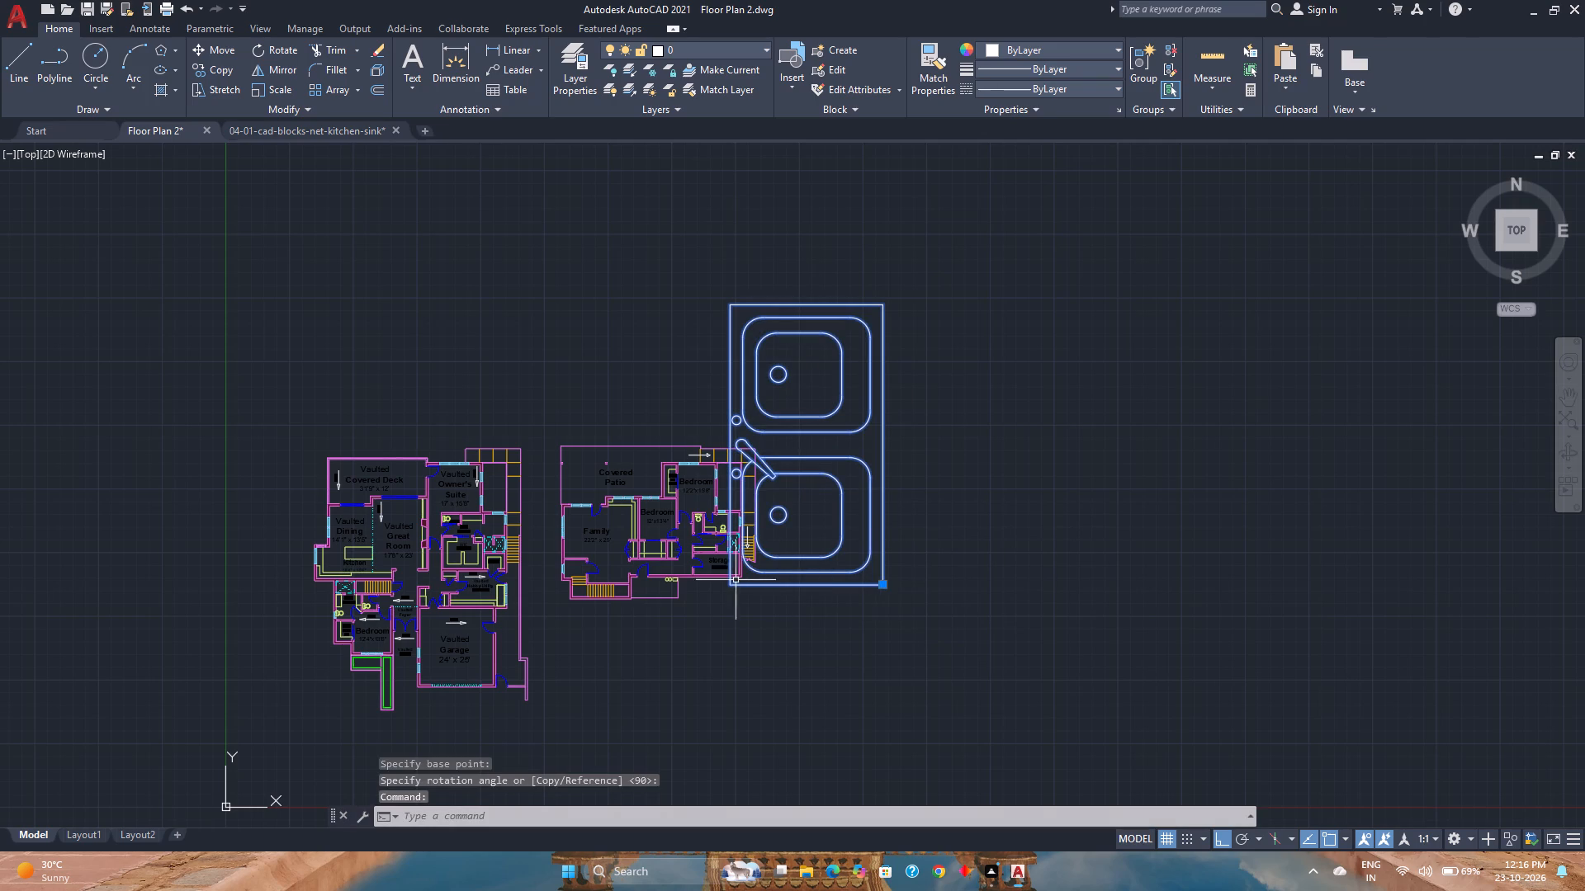
{"action": "left_click", "coordinate": [882, 583]}
{"action": "left_click", "coordinate": [992, 579]}
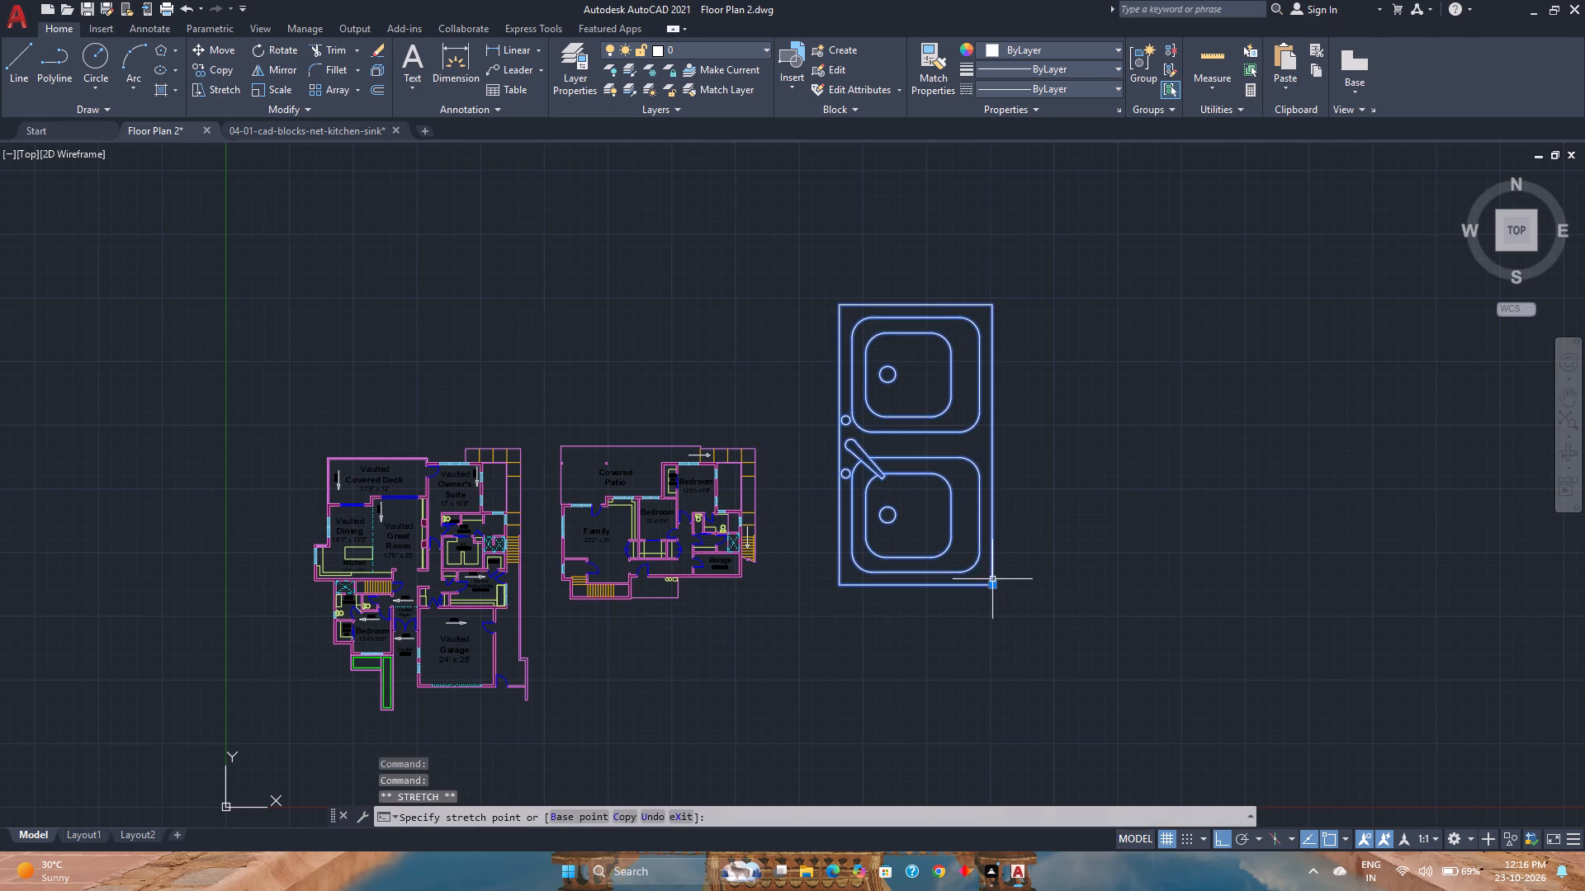
Draw a vertical construction line through the sink's lower-left corner.
{"action": "scroll", "coordinate": [983, 638], "scroll_direction": "up", "scroll_amount": 2}
{"action": "type", "text": "xl"}
{"action": "key", "text": "Return"}
{"action": "key", "text": "v"}
{"action": "key", "text": "Return"}
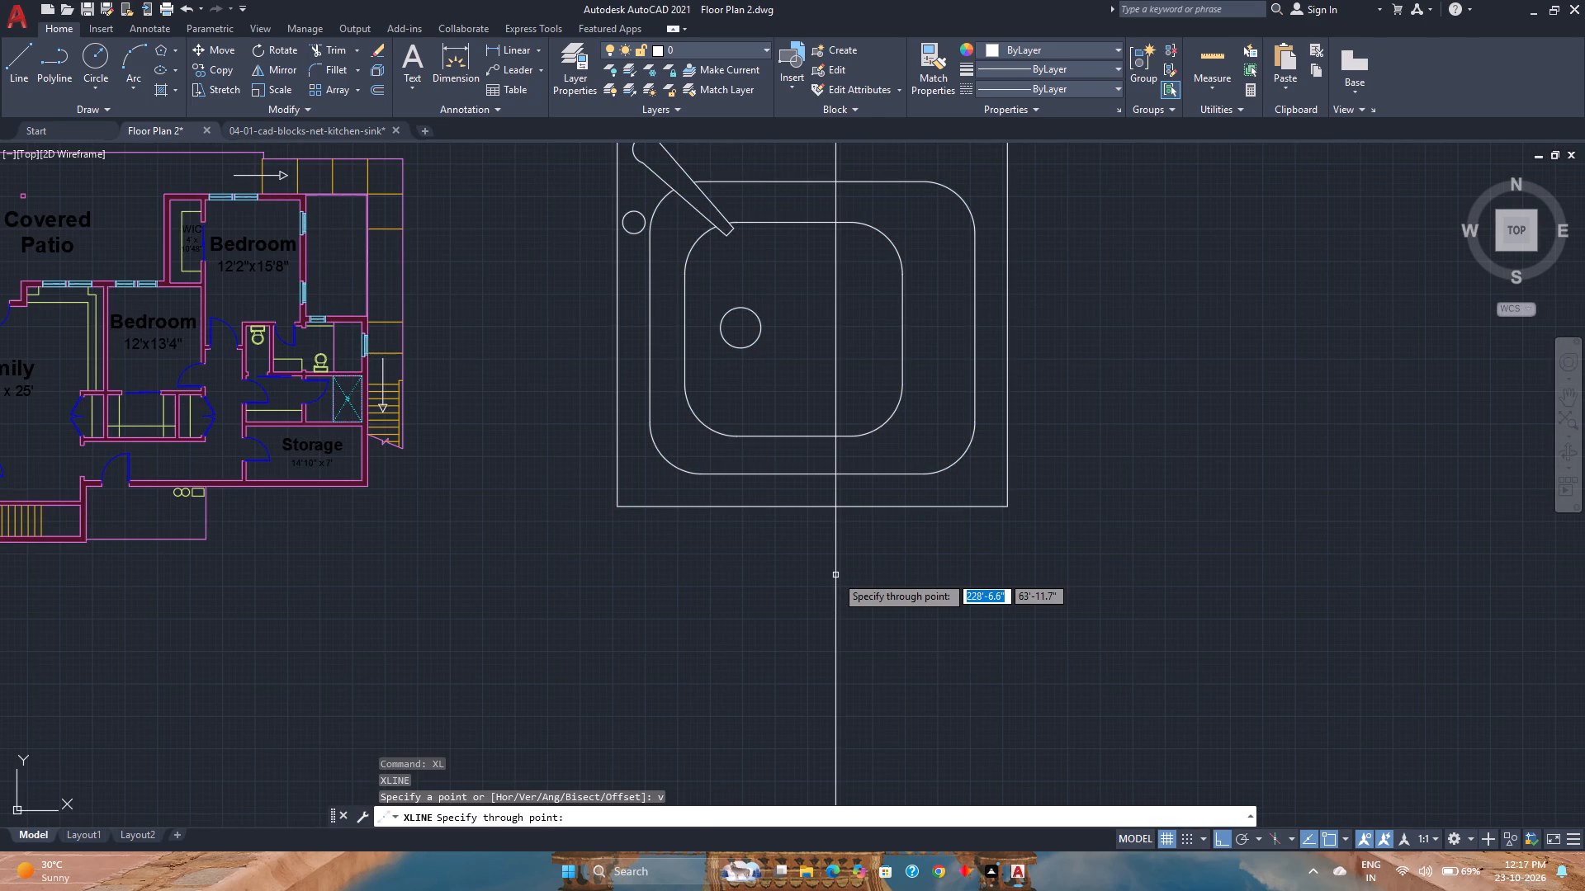
{"action": "left_click", "coordinate": [616, 506]}
{"action": "key", "text": "Escape"}
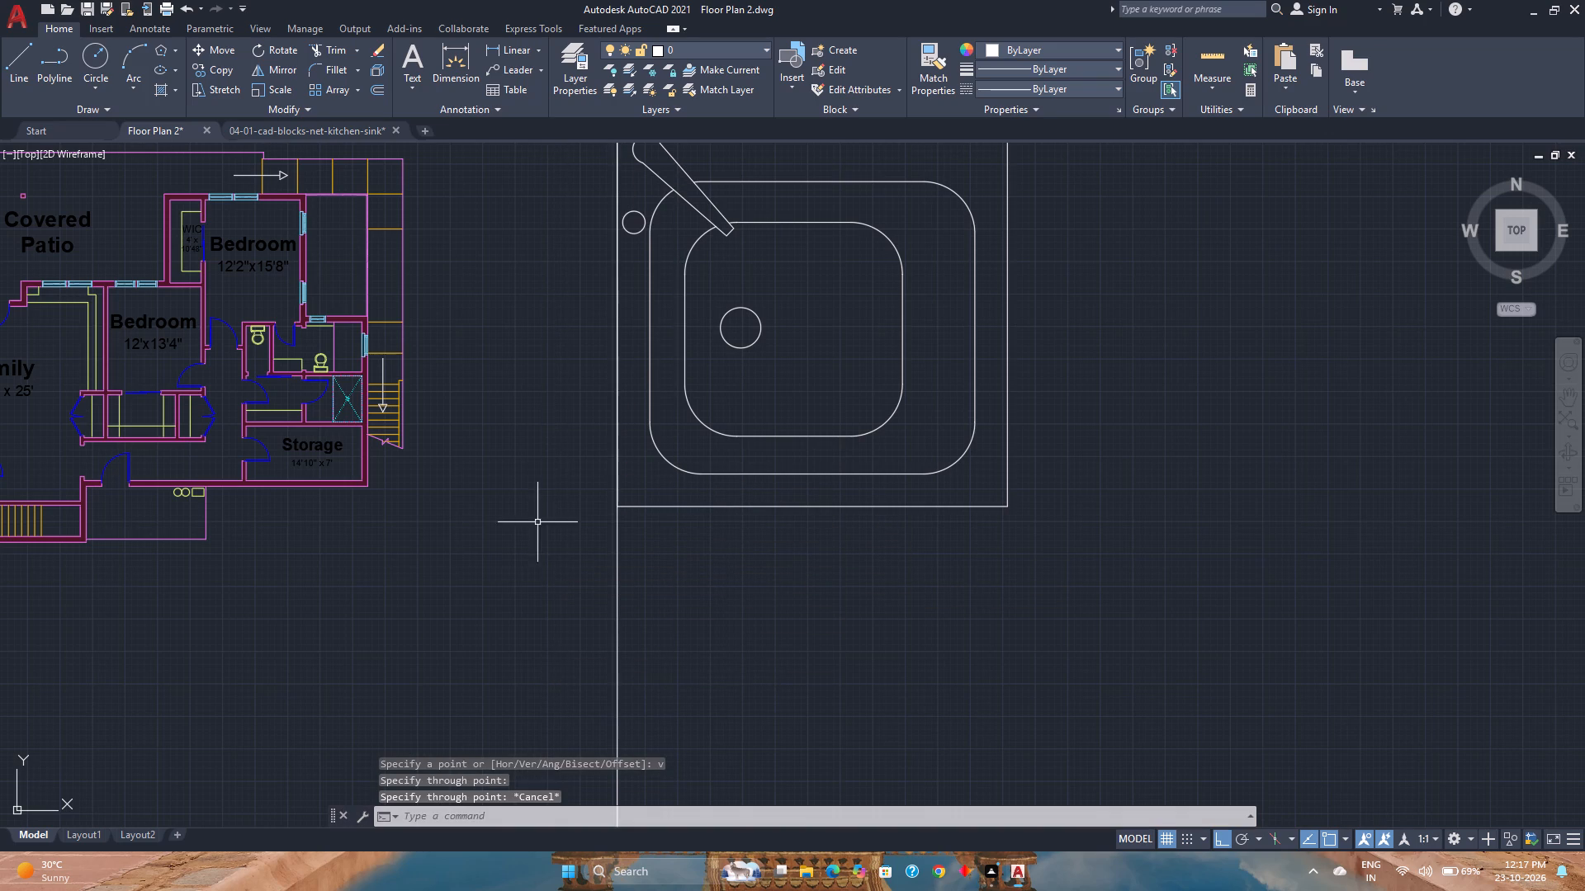
Offset the vertical construction line 1'8" toward the sink's interior.
{"action": "left_click", "coordinate": [373, 87]}
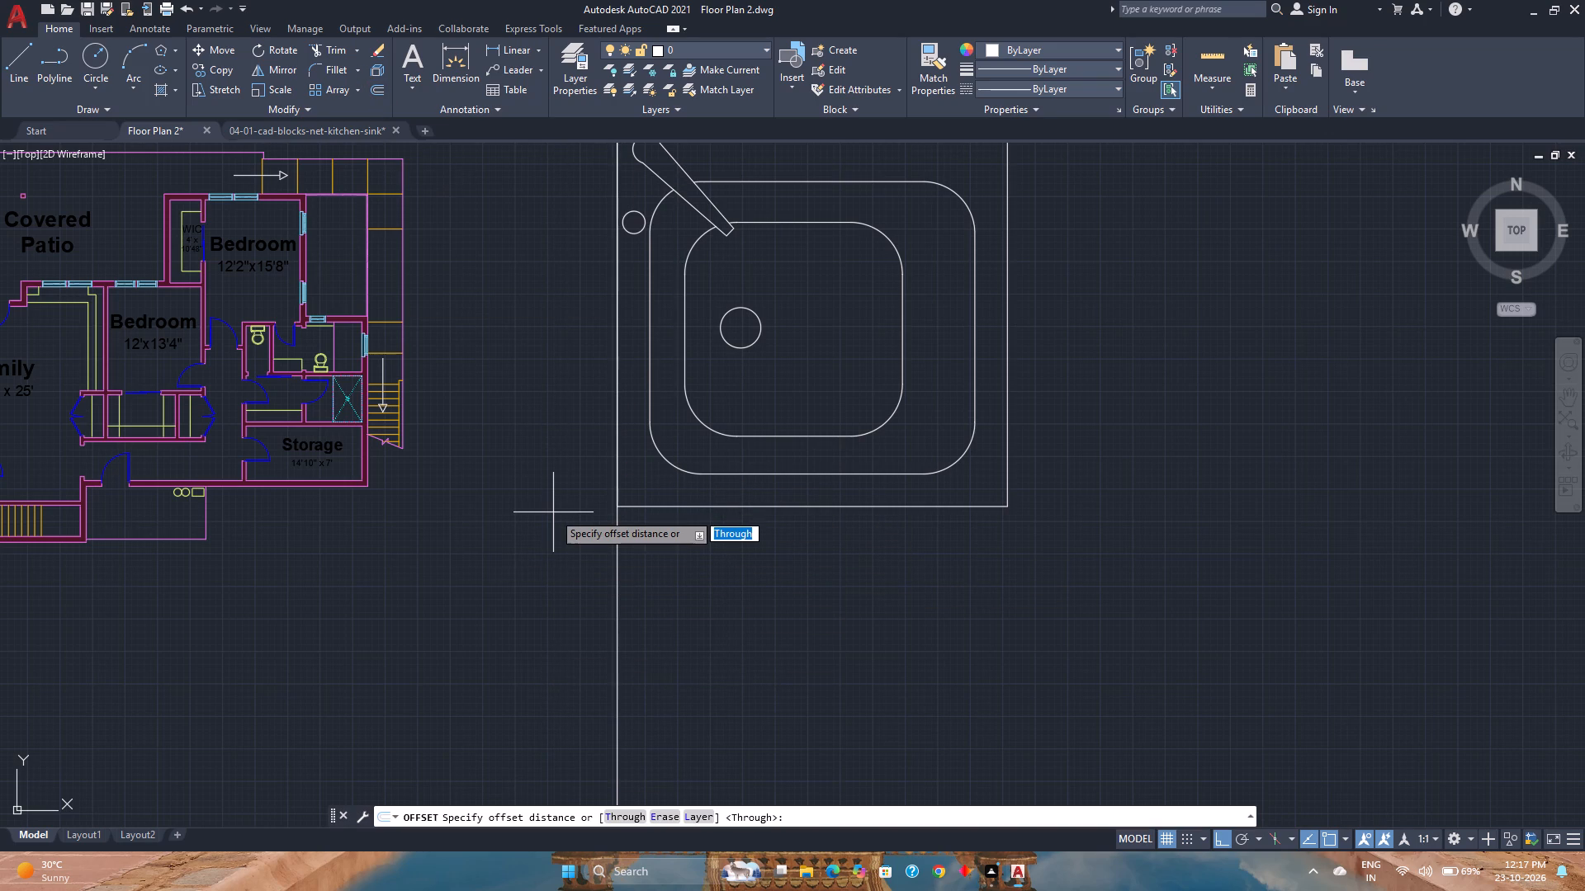
{"action": "type", "text": "1'8\""}
{"action": "key", "text": "Return"}
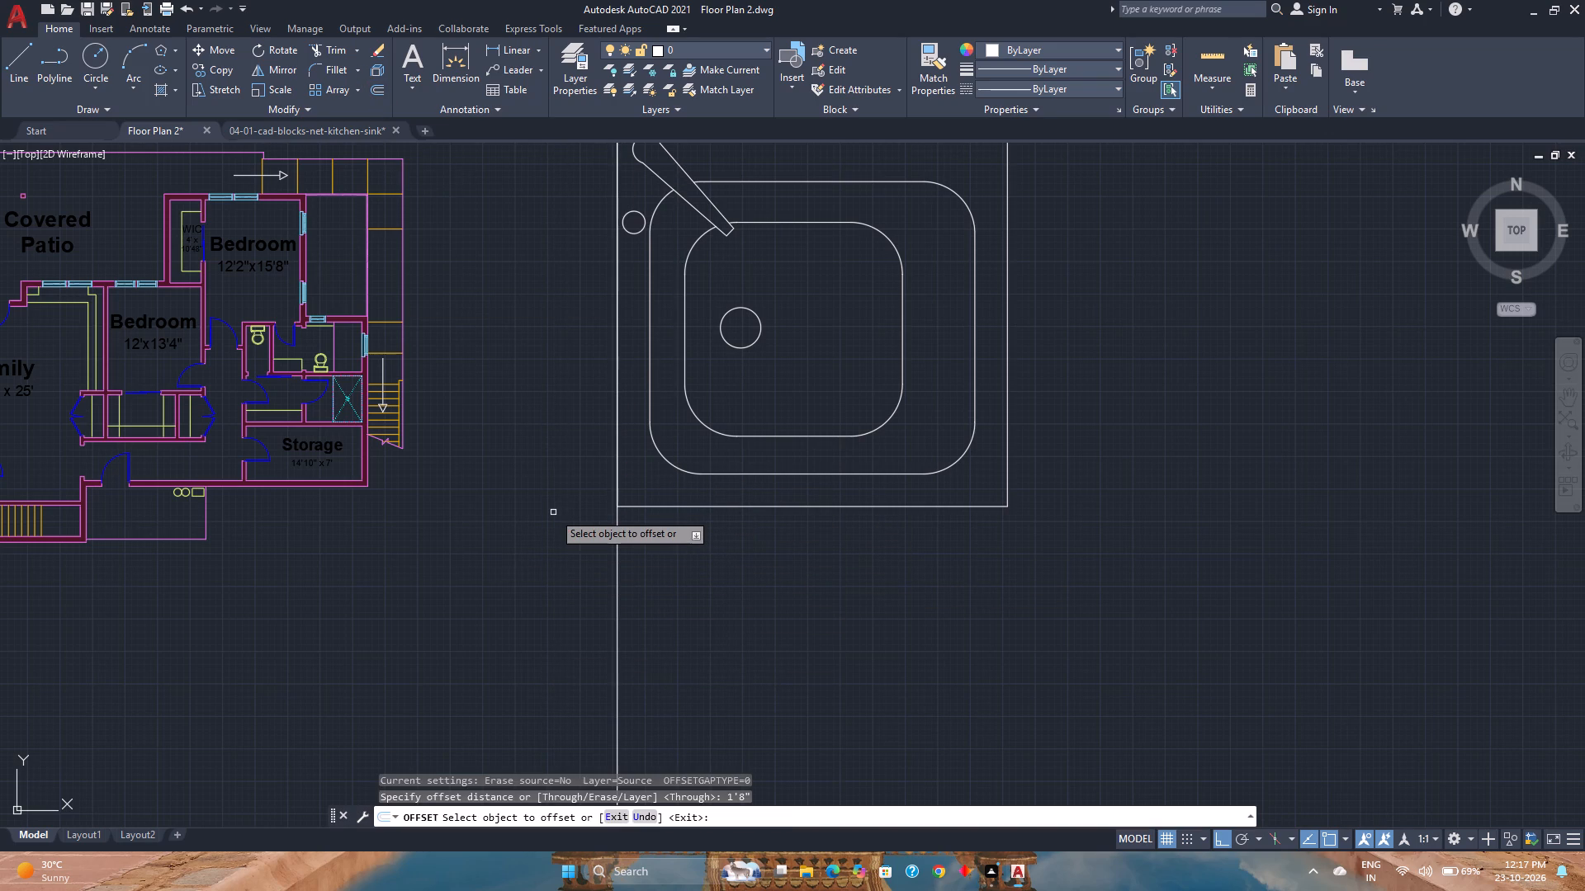
{"action": "left_click", "coordinate": [617, 686]}
{"action": "left_click", "coordinate": [768, 669]}
{"action": "key", "text": "Escape"}
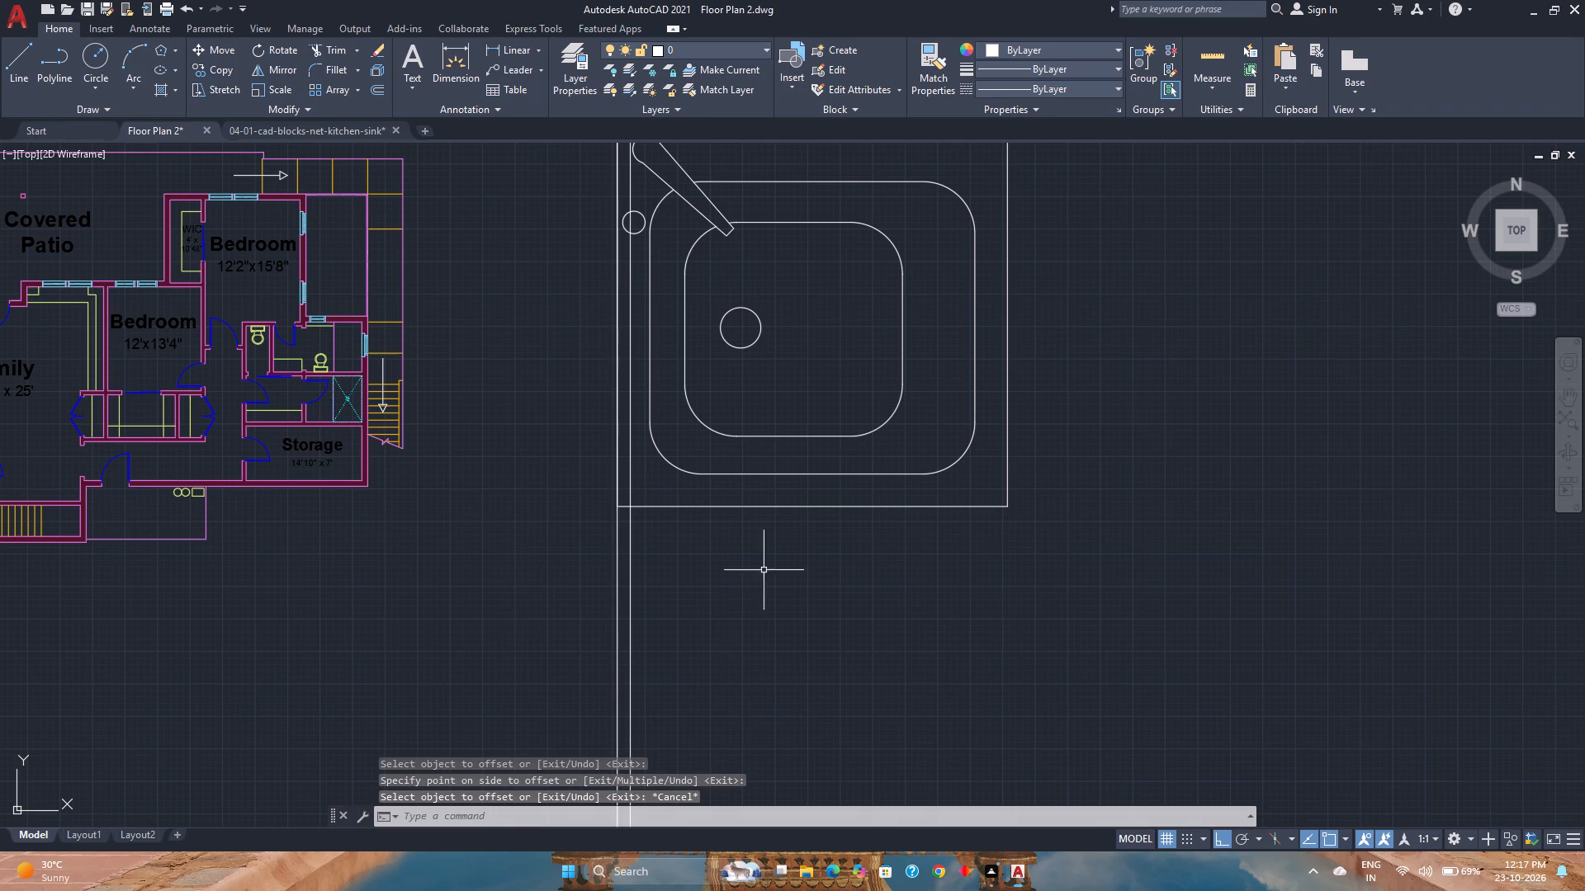
Scale the sink down from its lower-left corner to about the width between the two construction lines.
{"action": "left_click", "coordinate": [773, 521]}
{"action": "left_click", "coordinate": [759, 501]}
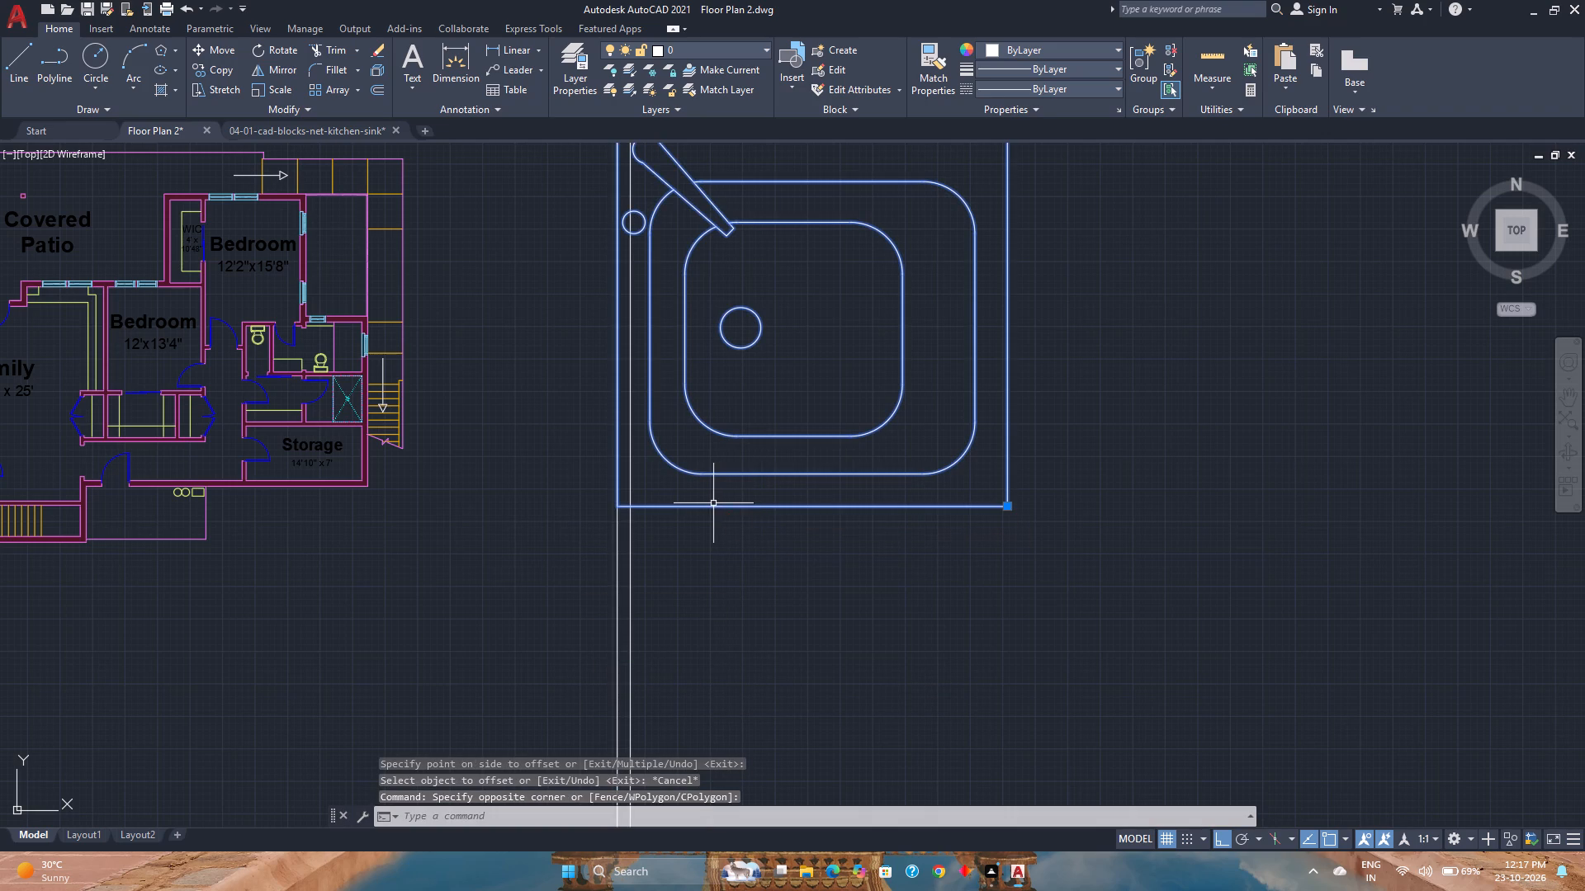
{"action": "type", "text": "sc"}
{"action": "key", "text": "Return"}
{"action": "scroll", "coordinate": [634, 506], "scroll_direction": "up", "scroll_amount": 3}
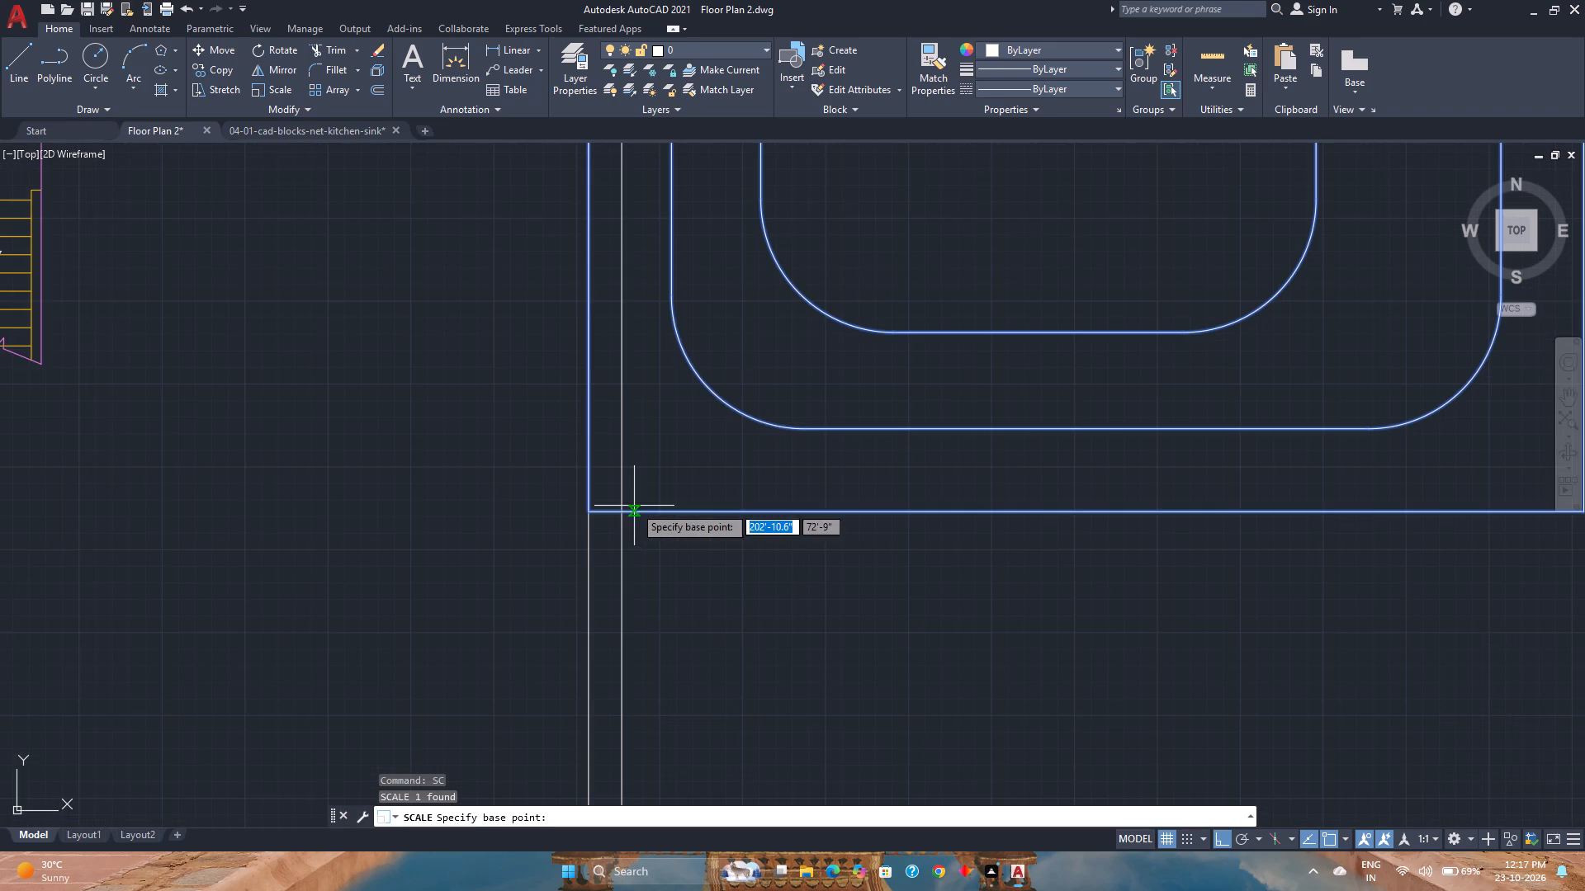
{"action": "left_click", "coordinate": [591, 512]}
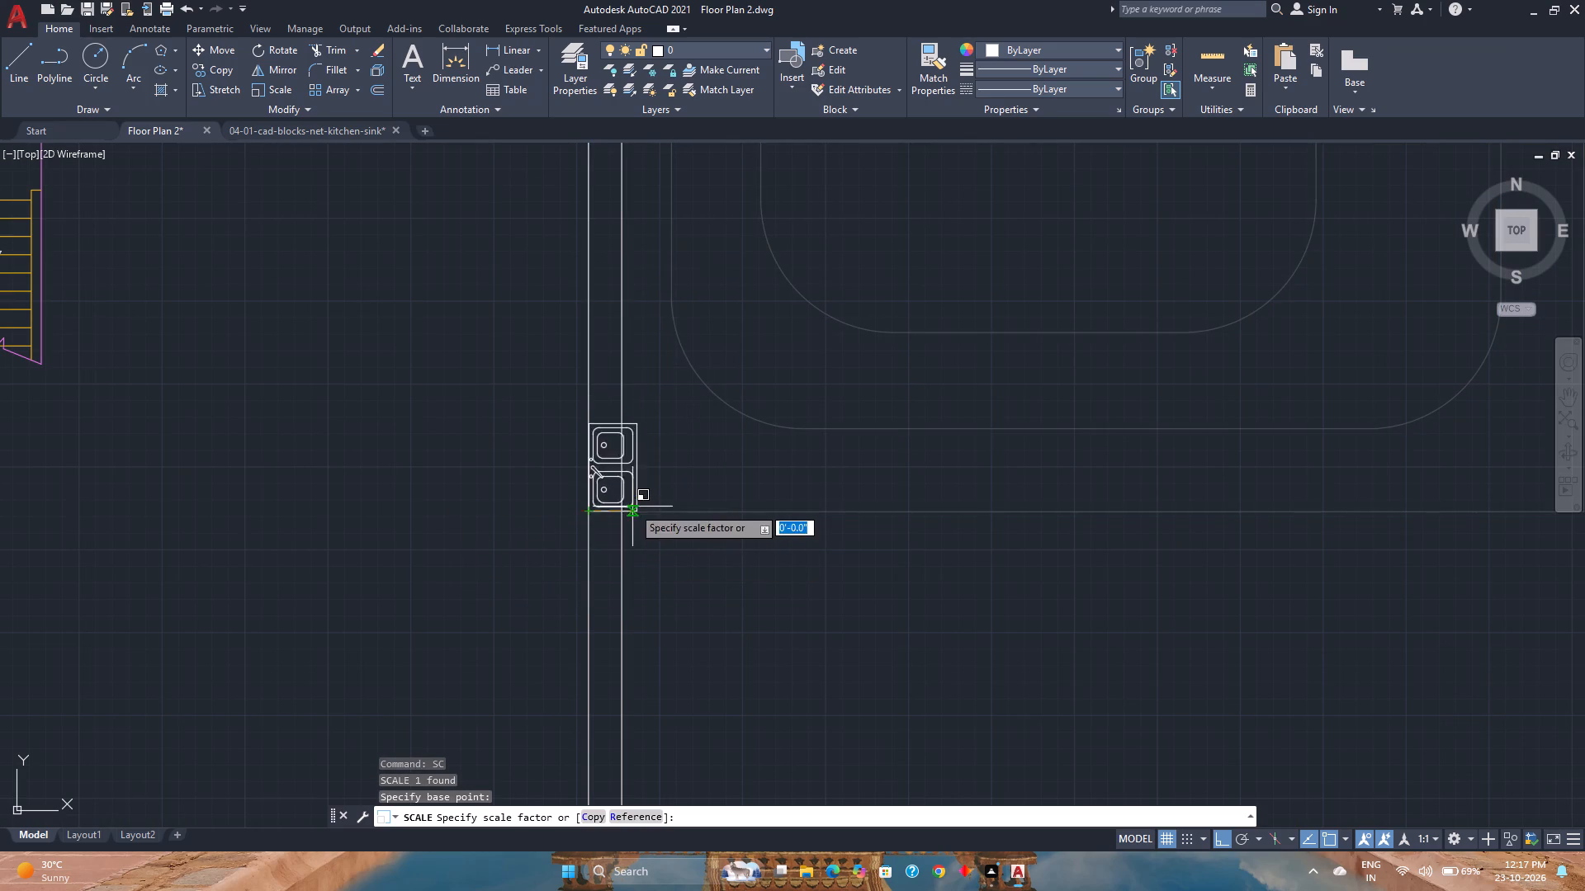
{"action": "scroll", "coordinate": [632, 507], "scroll_direction": "up", "scroll_amount": 4}
{"action": "scroll", "coordinate": [562, 560], "scroll_direction": "up", "scroll_amount": 3}
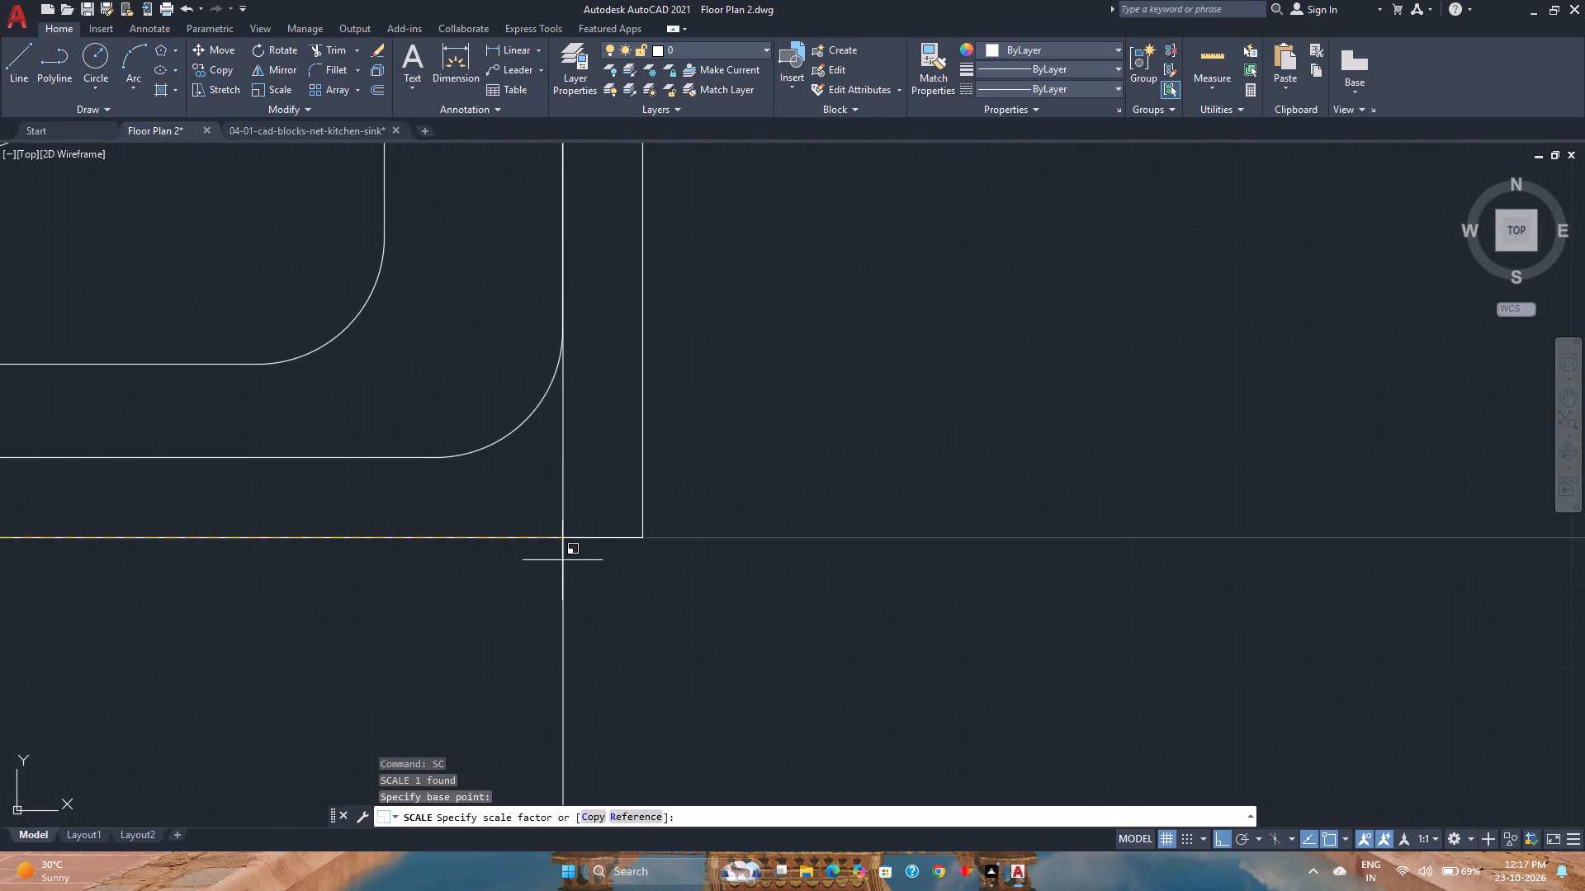
{"action": "scroll", "coordinate": [554, 549], "scroll_direction": "up", "scroll_amount": 2}
{"action": "left_click", "coordinate": [371, 529]}
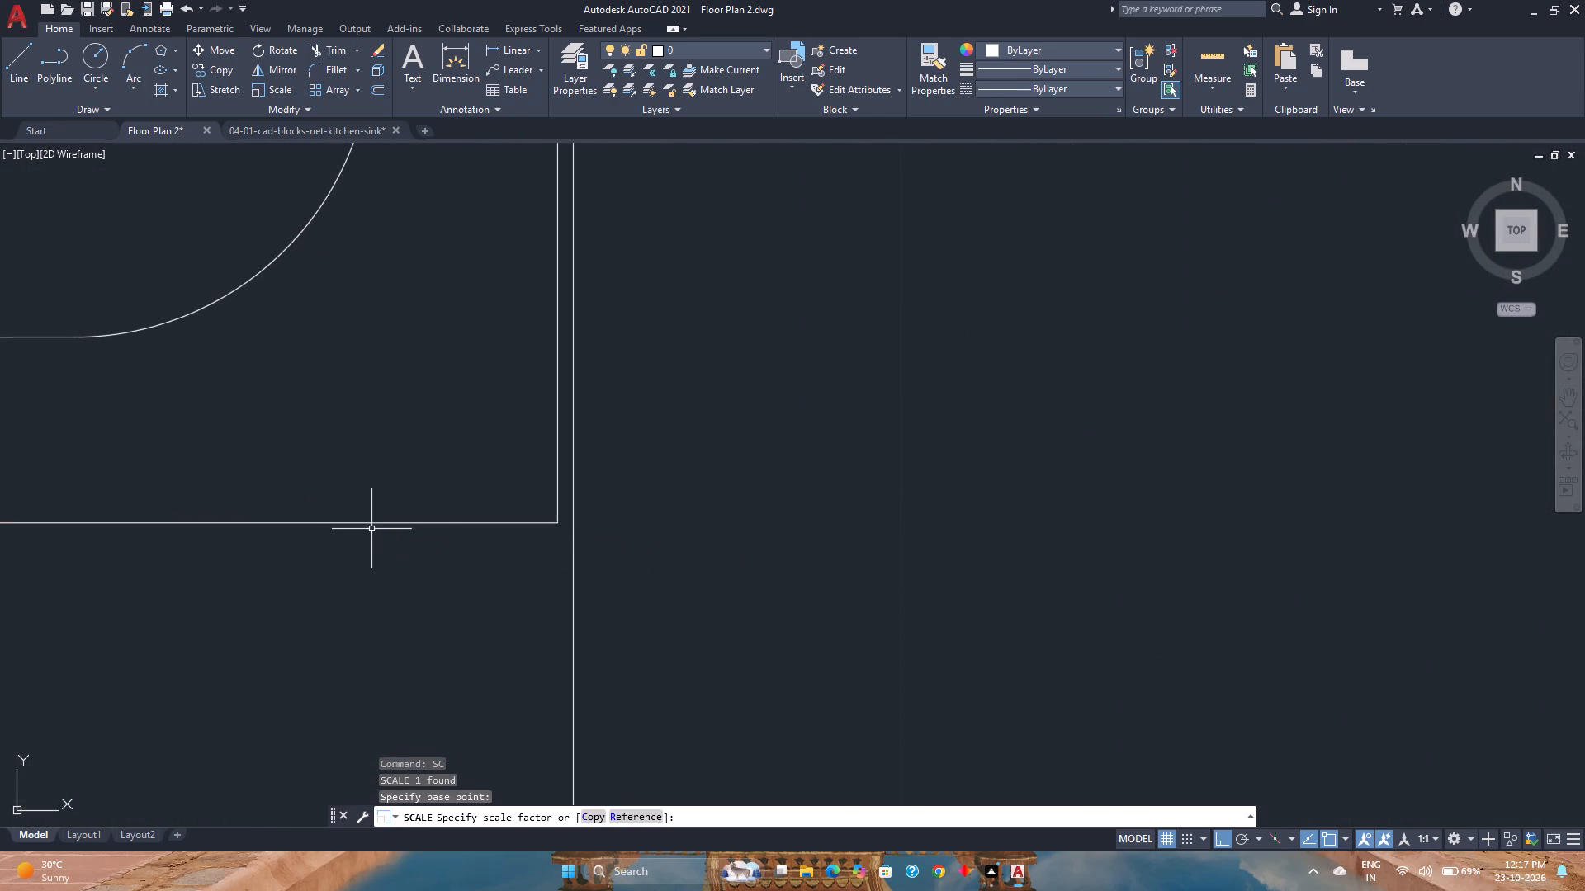
Scale the sink by reference from its lower-left corner so its lower-right corner meets the second construction line.
{"action": "scroll", "coordinate": [386, 536], "scroll_direction": "down", "scroll_amount": 1}
{"action": "middle_click_drag", "start_coordinate": [395, 536], "coordinate": [785, 618]}
{"action": "middle_click", "coordinate": [786, 618]}
{"action": "left_click", "coordinate": [769, 624]}
{"action": "left_click", "coordinate": [731, 593]}
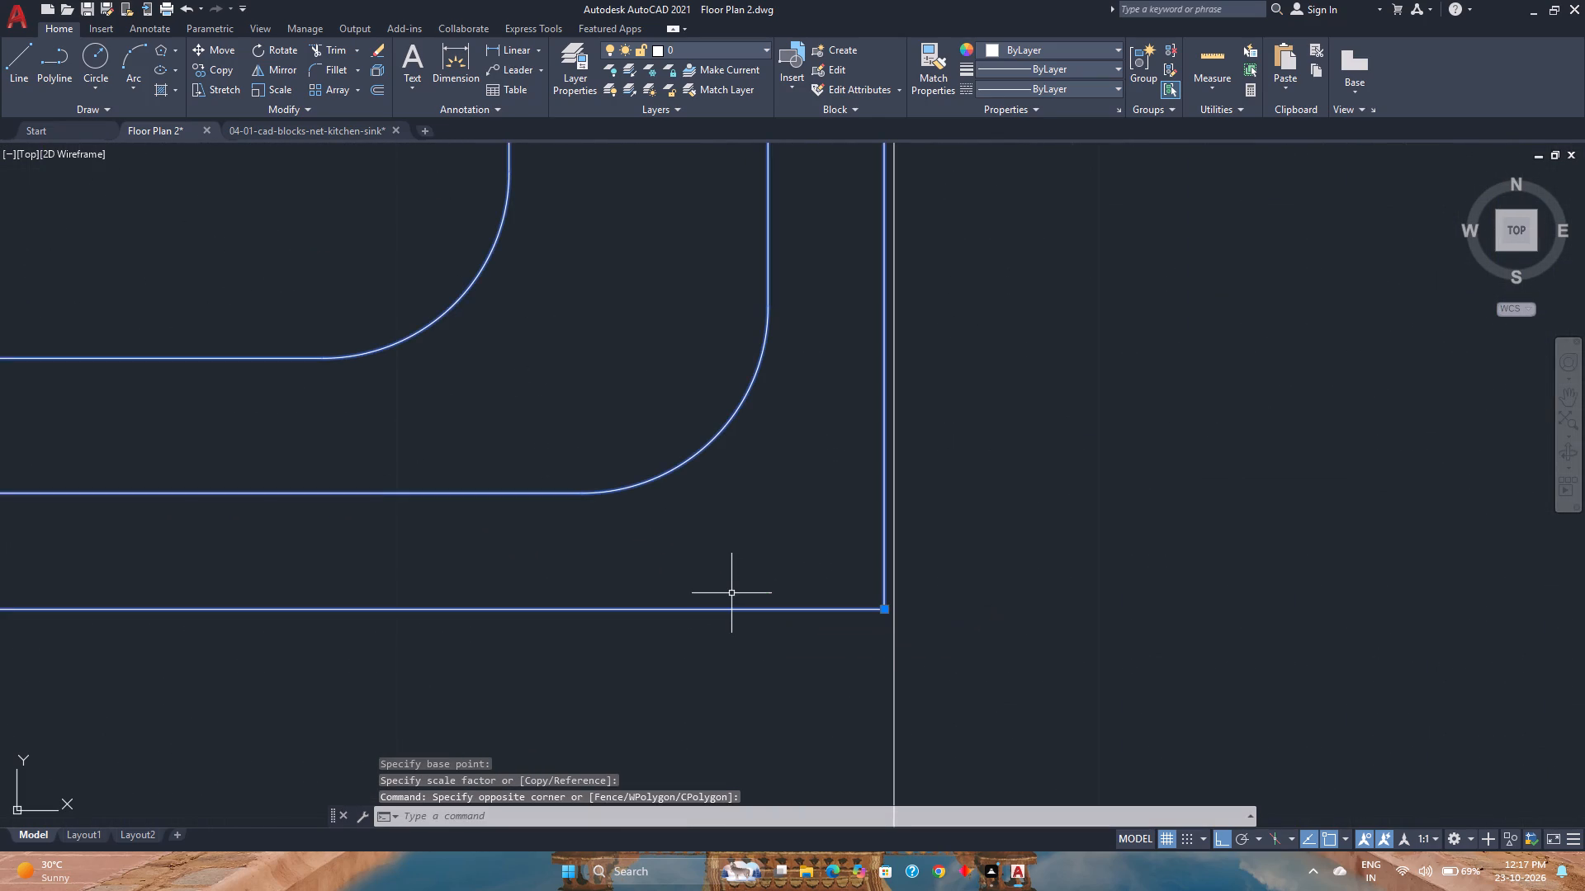
{"action": "type", "text": "sc"}
{"action": "key", "text": "Return"}
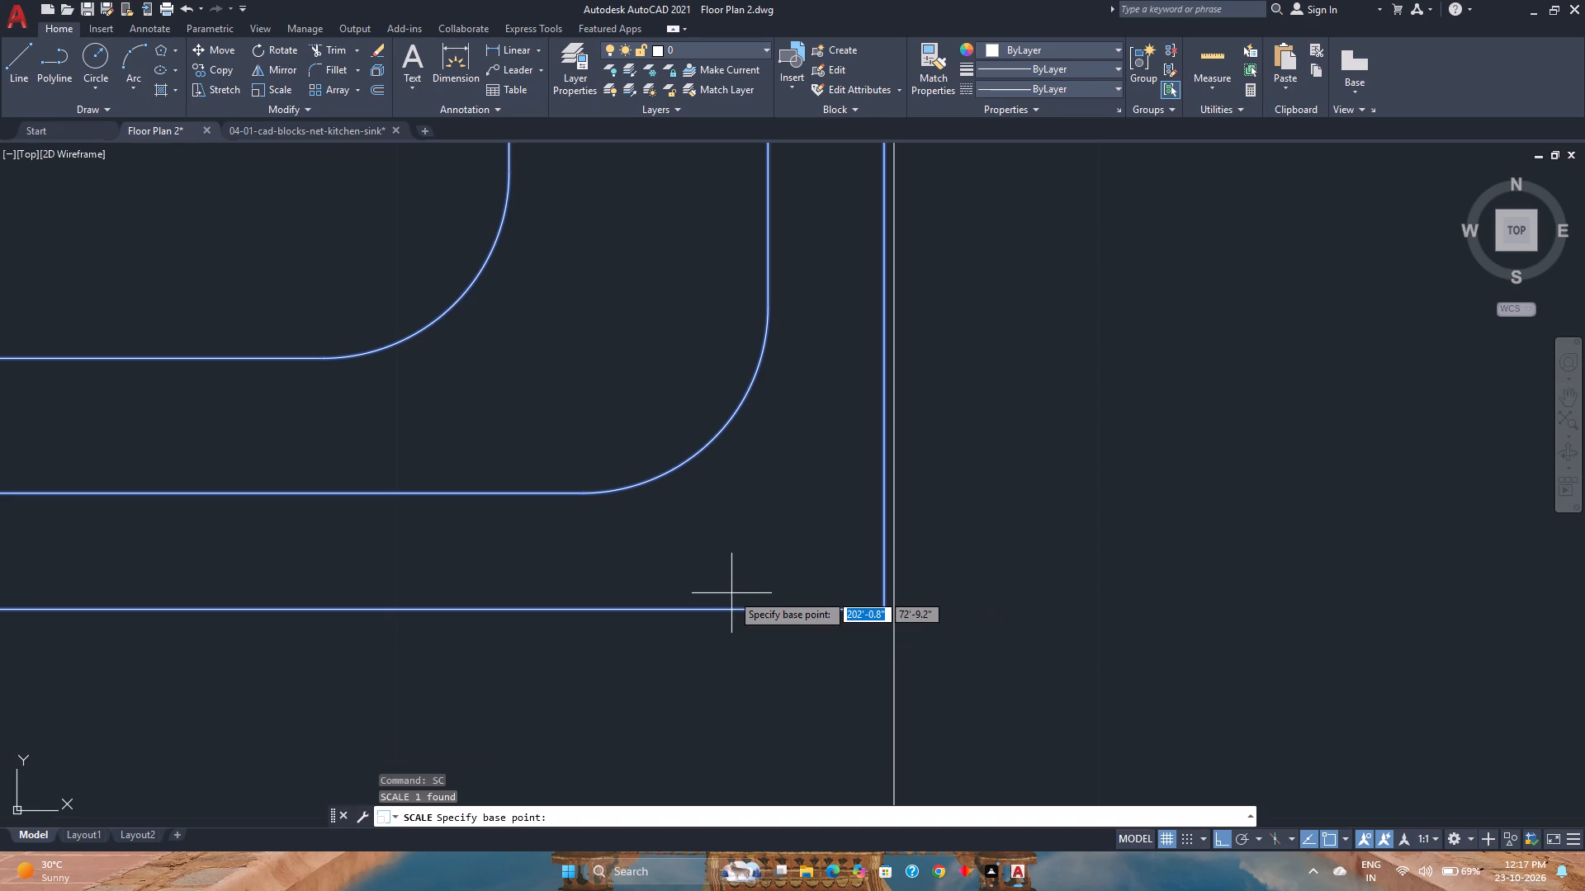
{"action": "scroll", "coordinate": [731, 593], "scroll_direction": "down", "scroll_amount": 3}
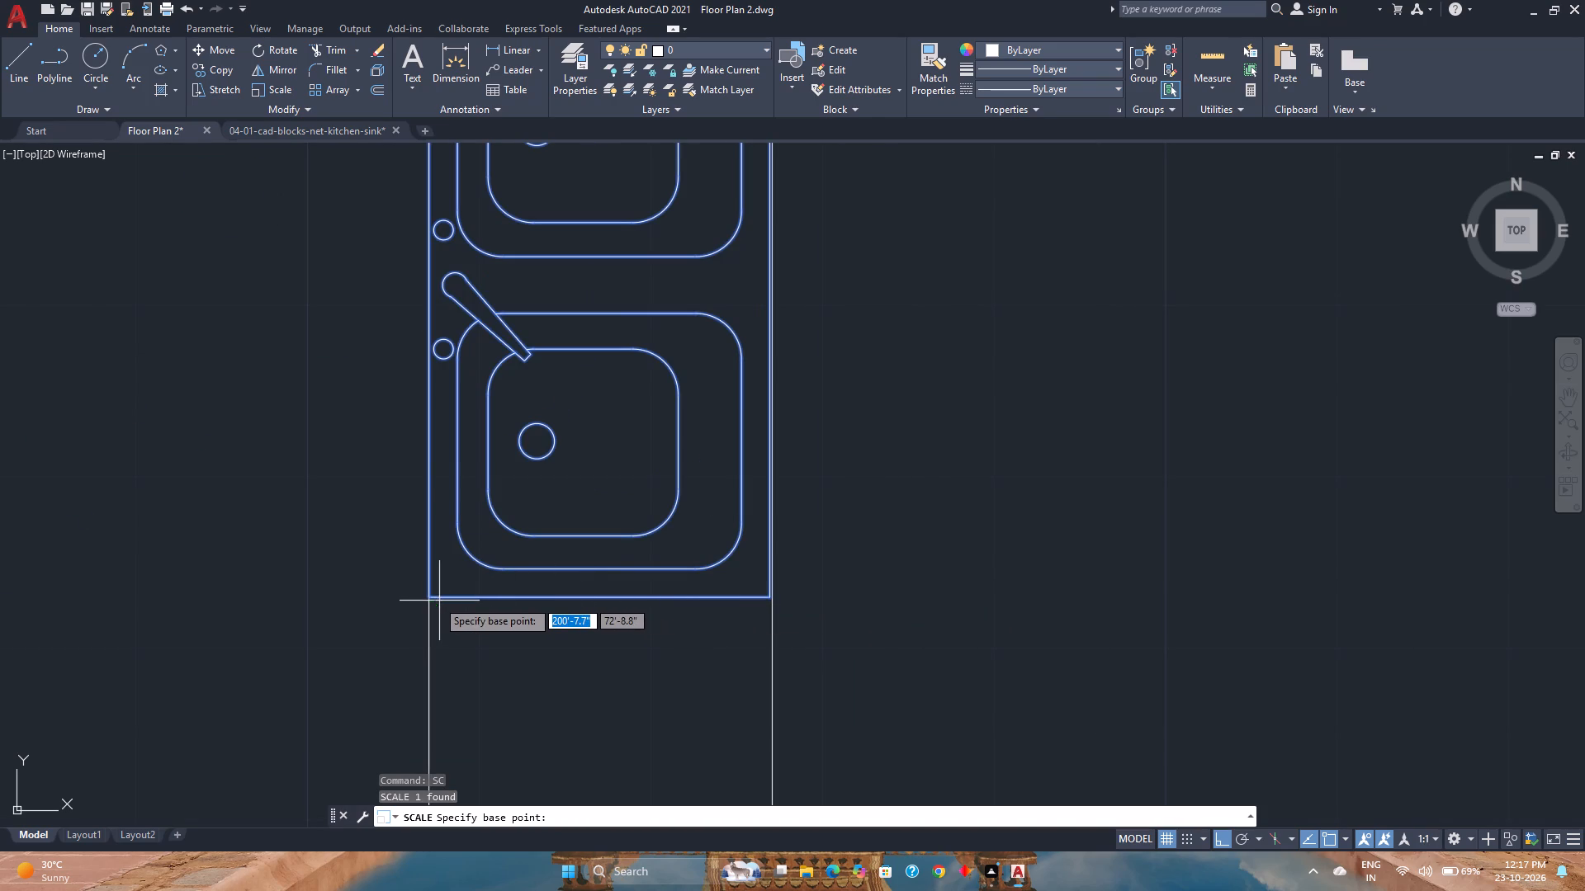
{"action": "left_click", "coordinate": [431, 599]}
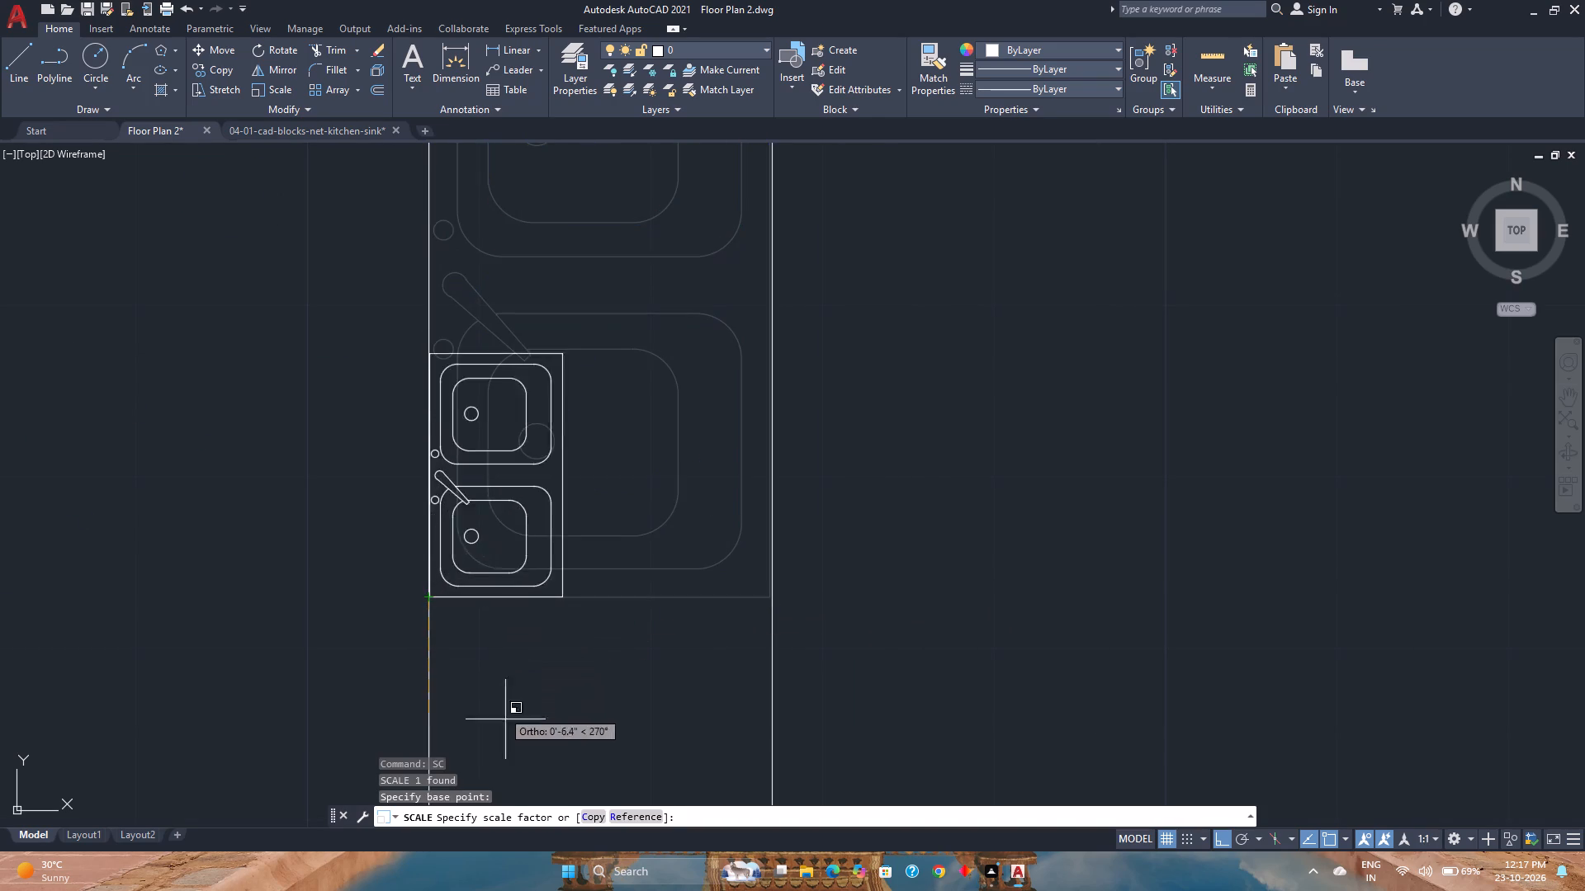
{"action": "left_click", "coordinate": [637, 821]}
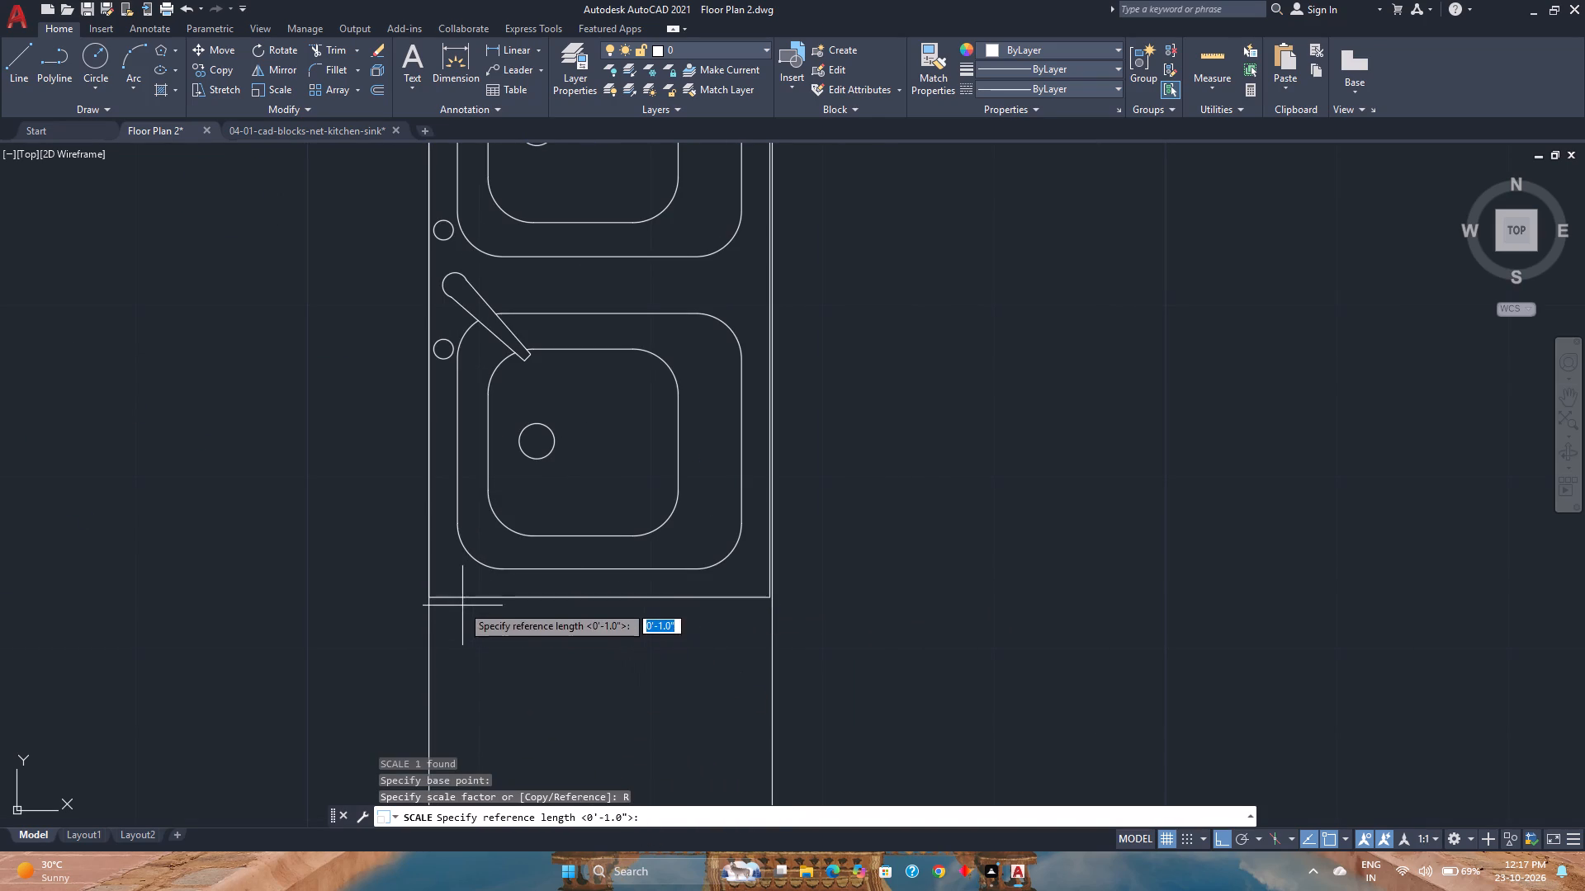
{"action": "left_click", "coordinate": [433, 600]}
{"action": "scroll", "coordinate": [766, 577], "scroll_direction": "up", "scroll_amount": 2}
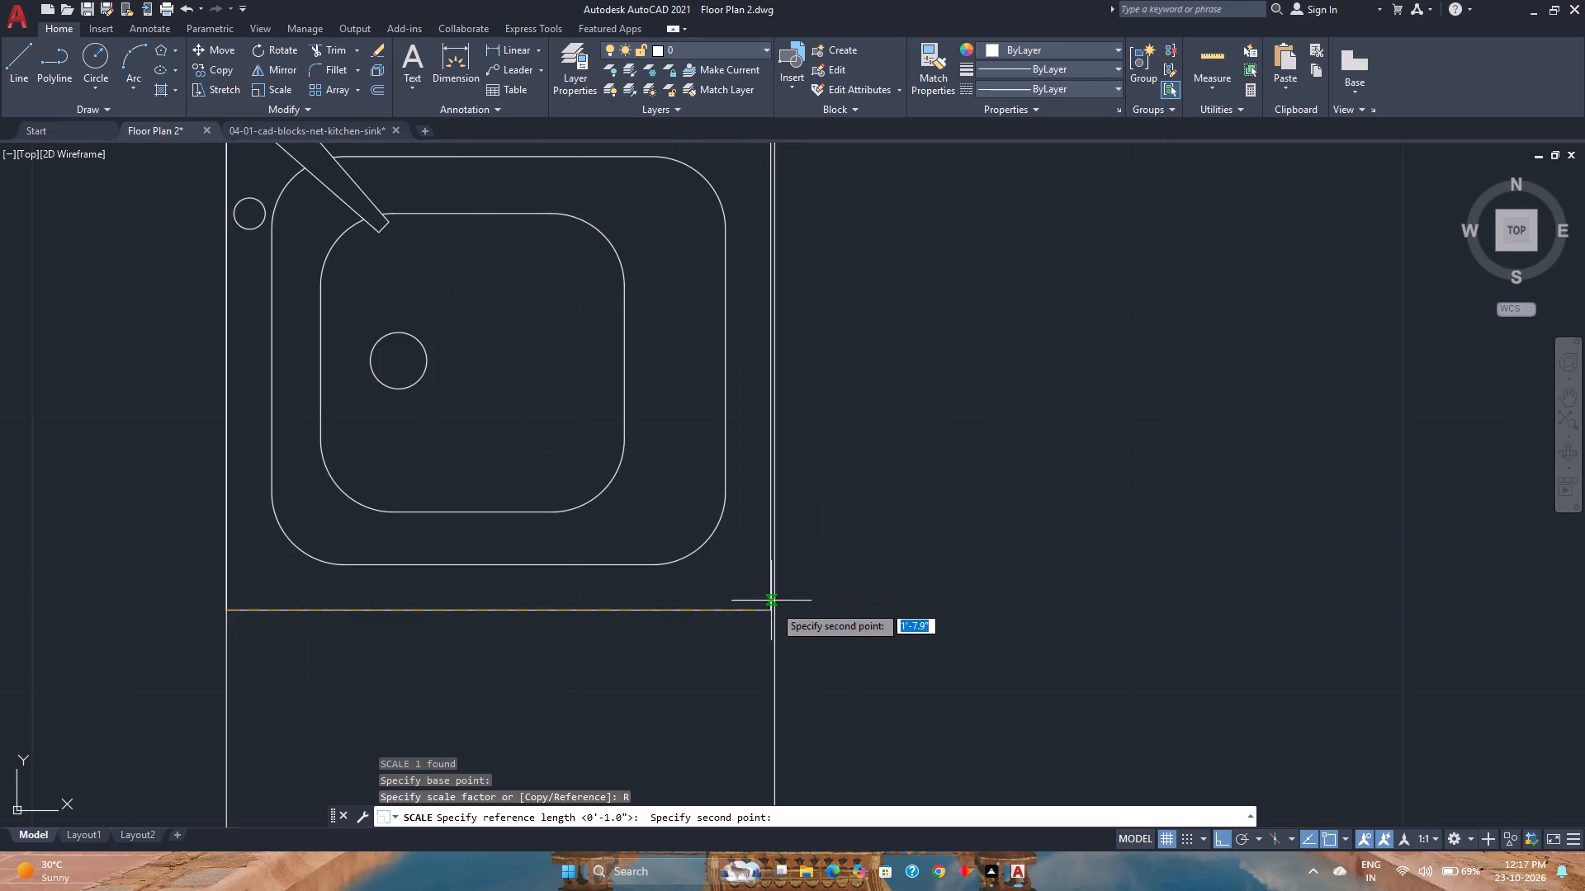
{"action": "scroll", "coordinate": [776, 615], "scroll_direction": "up", "scroll_amount": 4}
{"action": "left_click", "coordinate": [729, 588]}
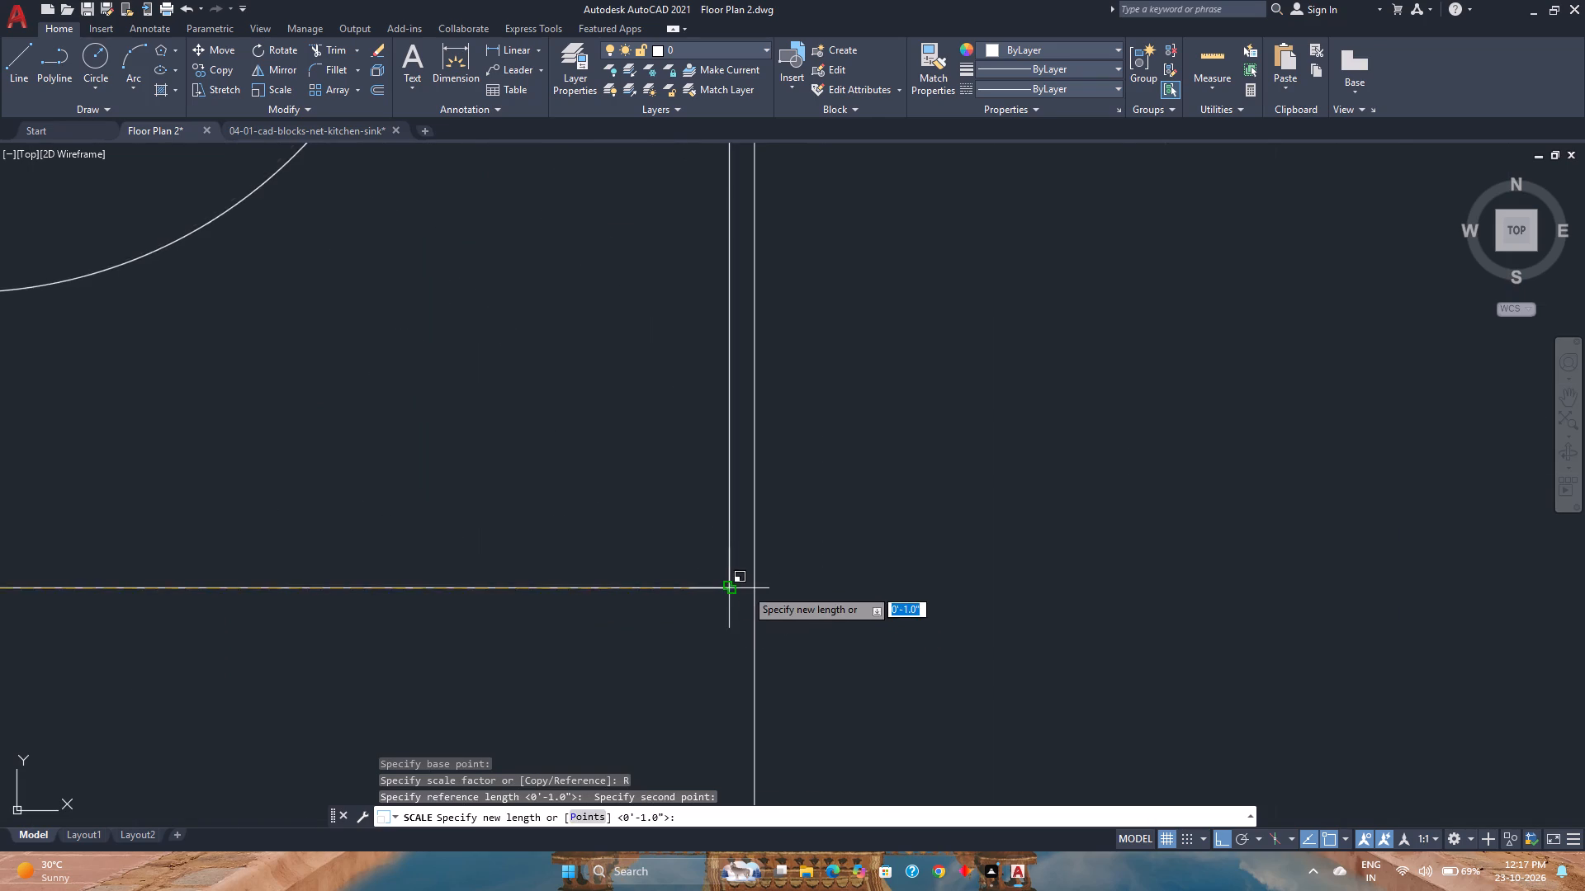
{"action": "left_click", "coordinate": [755, 589]}
{"action": "key", "text": "Escape"}
Delete the two vertical construction lines beside the sink.
{"action": "scroll", "coordinate": [755, 591], "scroll_direction": "down", "scroll_amount": 3}
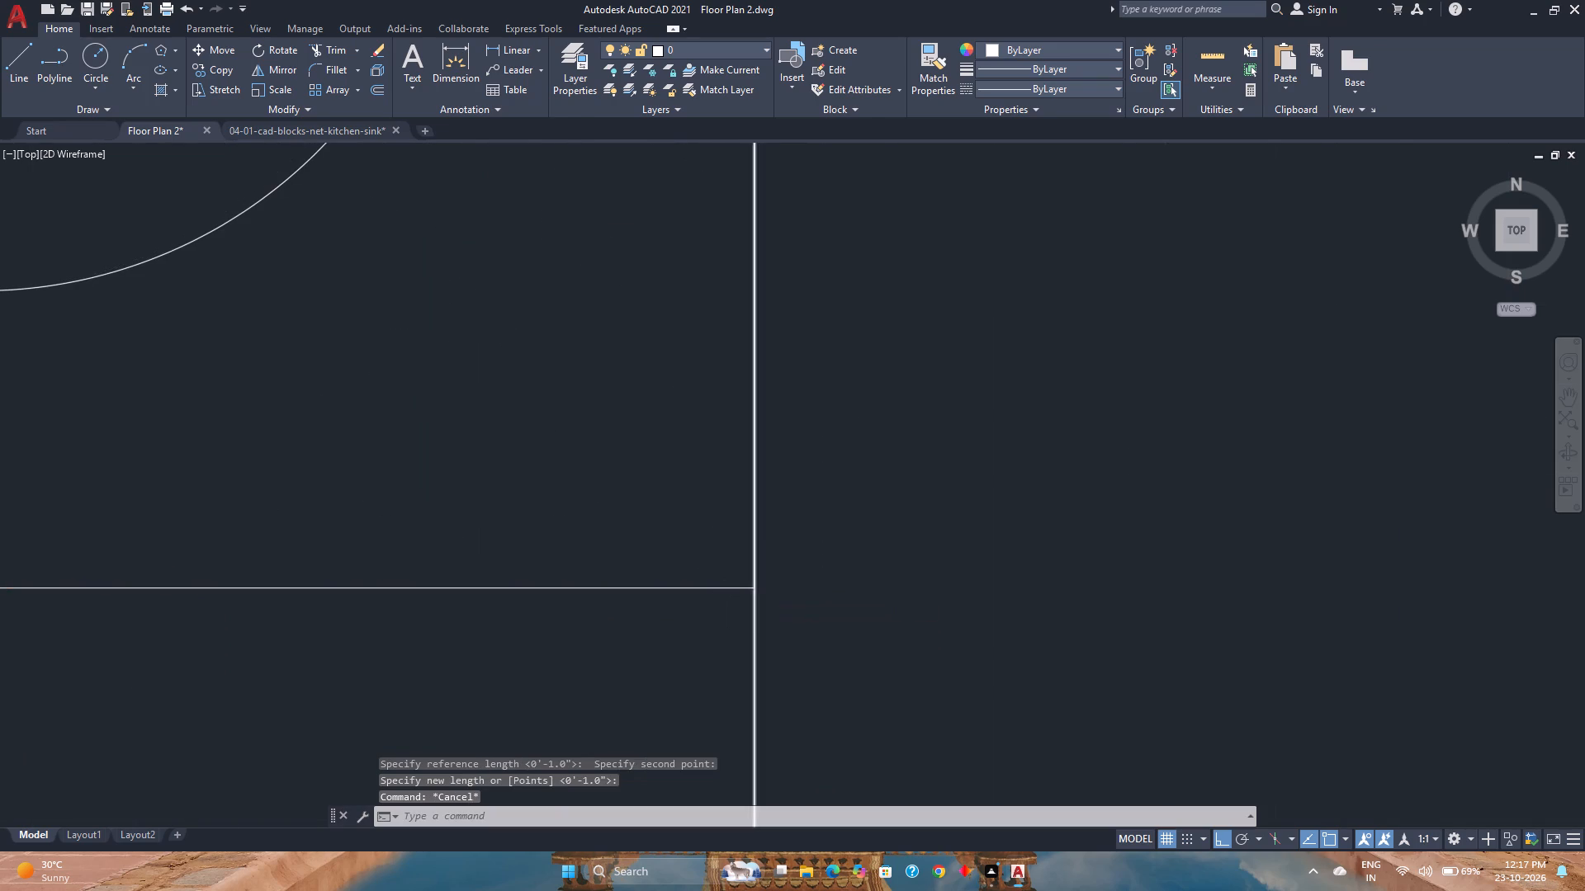
{"action": "scroll", "coordinate": [755, 591], "scroll_direction": "down", "scroll_amount": 2}
{"action": "scroll", "coordinate": [801, 702], "scroll_direction": "down", "scroll_amount": 3}
{"action": "middle_click_drag", "start_coordinate": [803, 696], "coordinate": [807, 554]}
{"action": "middle_click", "coordinate": [807, 554]}
{"action": "left_click", "coordinate": [873, 676]}
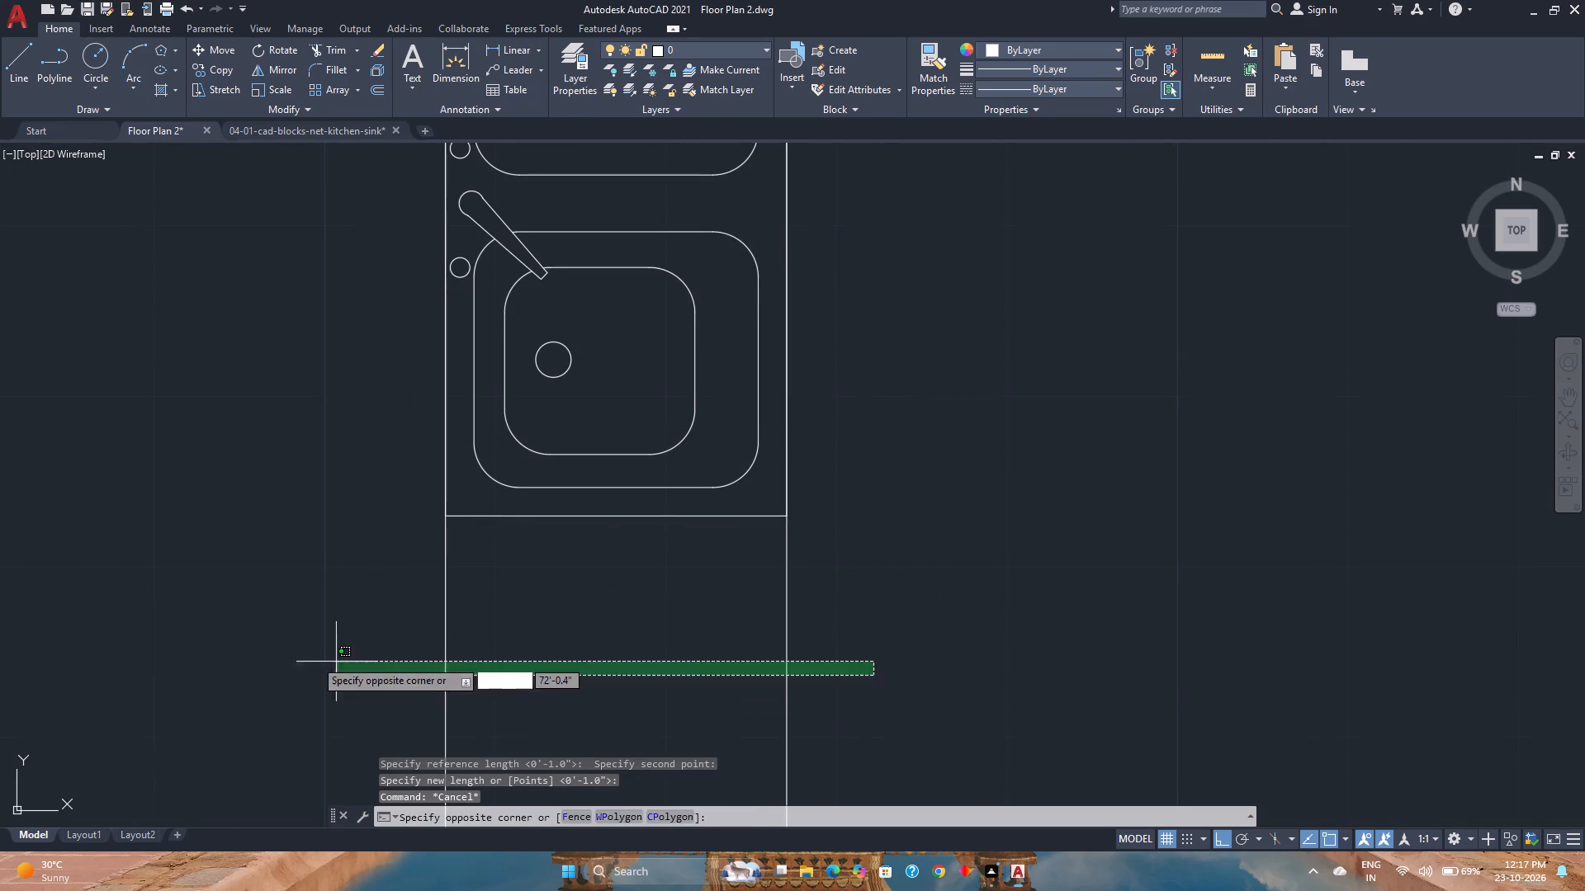
{"action": "left_click", "coordinate": [313, 658]}
{"action": "key", "text": "Delete"}
Move the sink by its lower-left corner to where the kitchen's west wall meets the short counter line below the window.
{"action": "left_click", "coordinate": [632, 558]}
{"action": "left_click", "coordinate": [568, 481]}
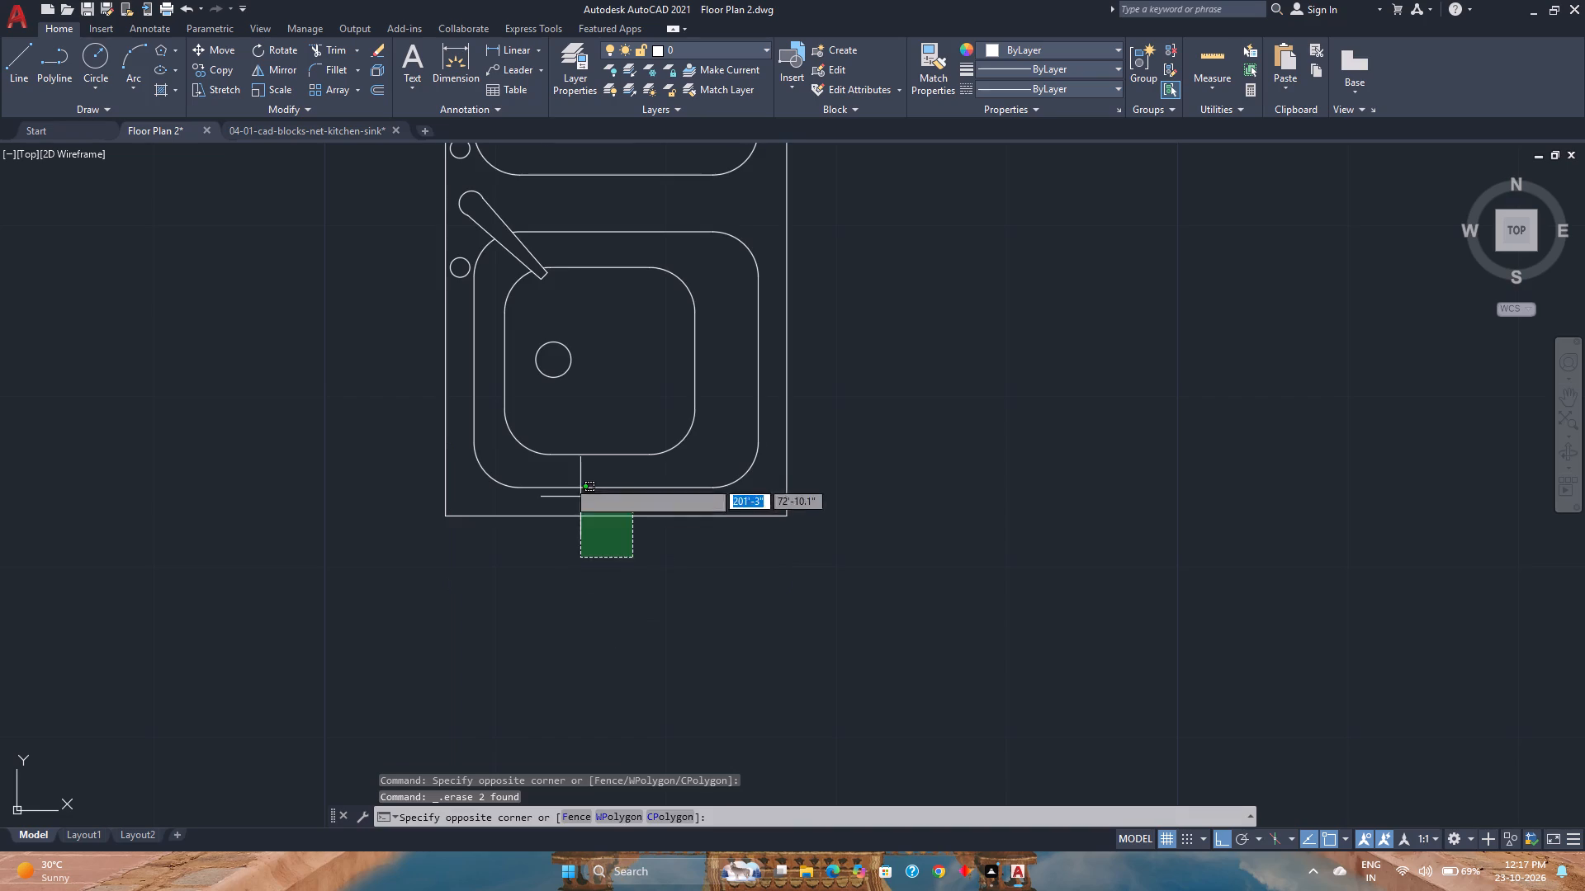
{"action": "key", "text": "m"}
{"action": "key", "text": "Return"}
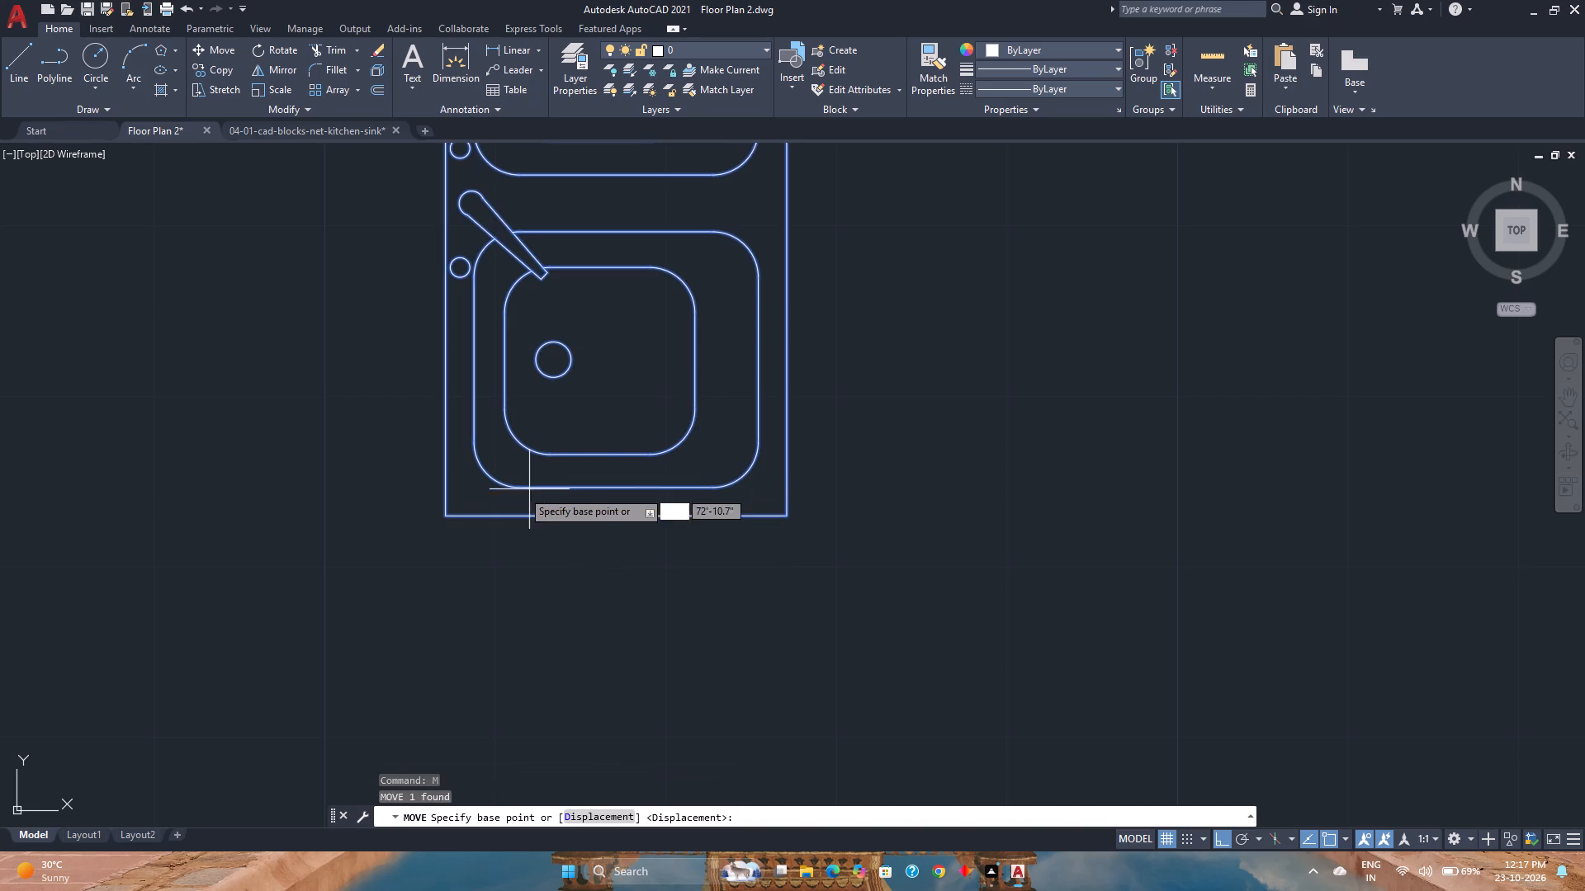
{"action": "left_click", "coordinate": [442, 516]}
{"action": "scroll", "coordinate": [442, 516], "scroll_direction": "down", "scroll_amount": 8}
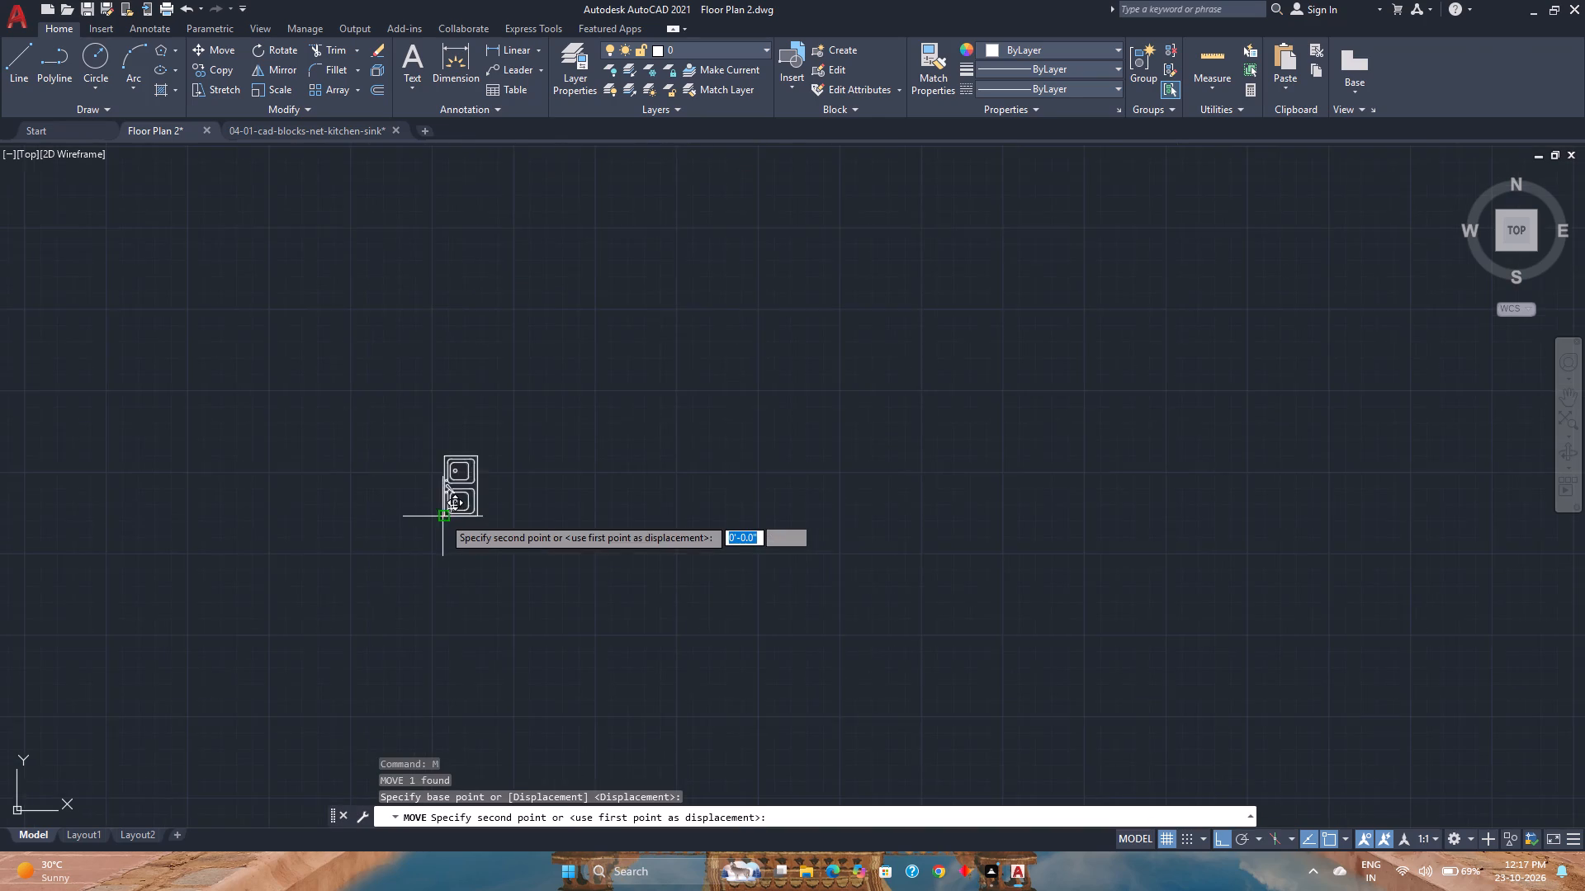
{"action": "middle_click", "coordinate": [303, 532]}
{"action": "middle_click", "coordinate": [305, 532]}
{"action": "middle_click_drag", "start_coordinate": [305, 532], "coordinate": [1154, 680]}
{"action": "middle_click", "coordinate": [1154, 680]}
{"action": "middle_click", "coordinate": [1154, 680]}
{"action": "middle_click", "coordinate": [1154, 680]}
{"action": "middle_click", "coordinate": [1147, 680]}
{"action": "middle_click", "coordinate": [1144, 678]}
{"action": "middle_click", "coordinate": [1141, 677]}
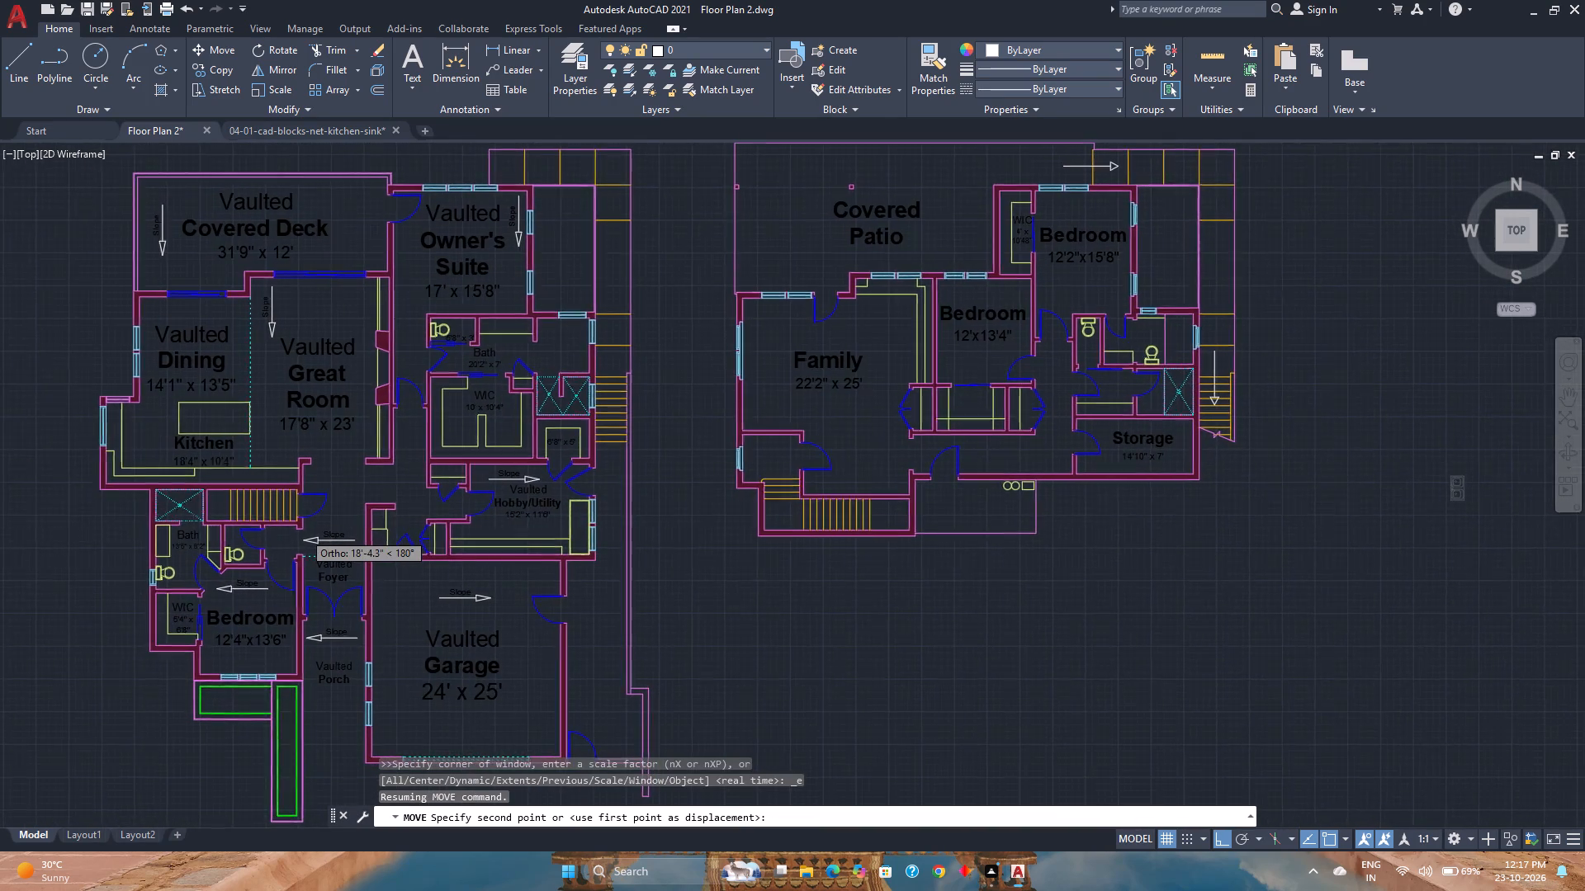
{"action": "scroll", "coordinate": [149, 457], "scroll_direction": "up", "scroll_amount": 3}
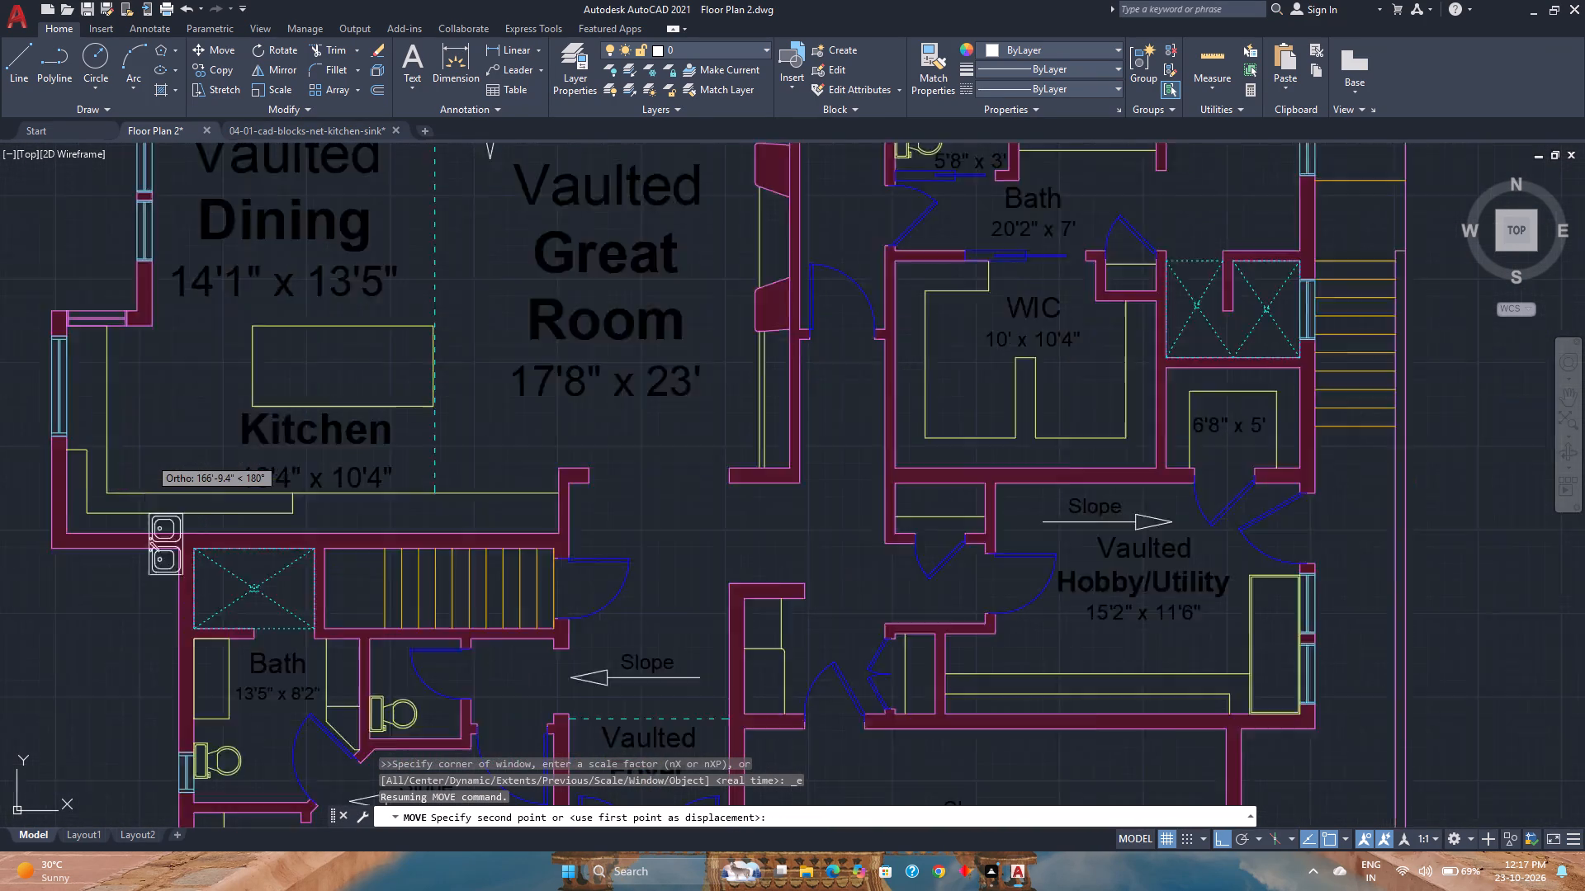
{"action": "key", "text": "F8"}
{"action": "scroll", "coordinate": [92, 454], "scroll_direction": "up", "scroll_amount": 2}
{"action": "middle_click_drag", "start_coordinate": [92, 454], "coordinate": [95, 453]}
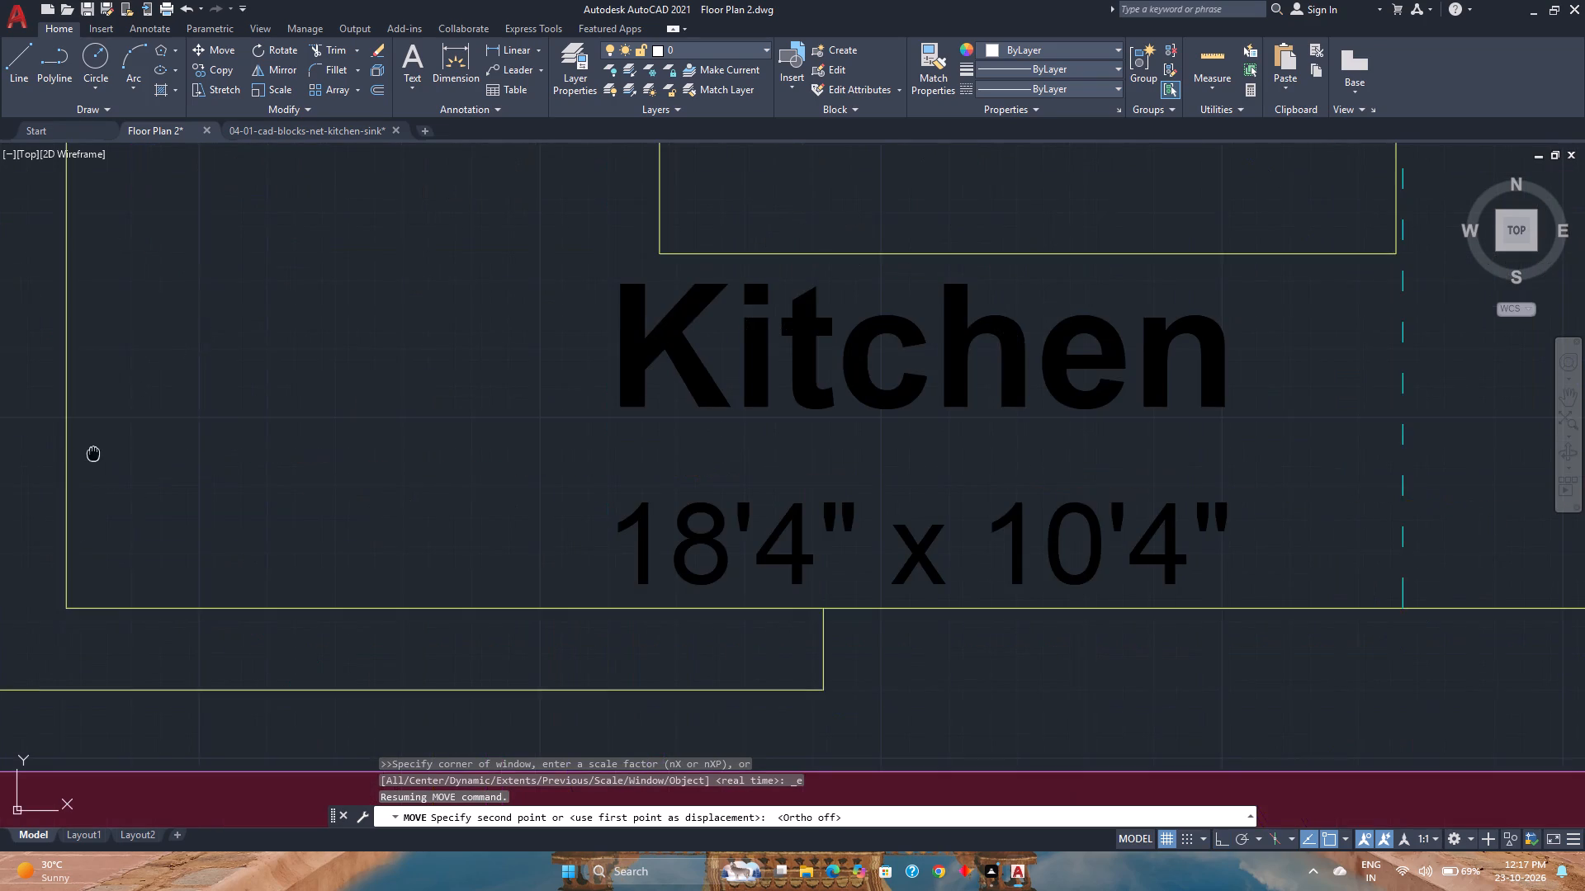
{"action": "middle_click_drag", "start_coordinate": [95, 453], "coordinate": [635, 667]}
{"action": "middle_click", "coordinate": [635, 667]}
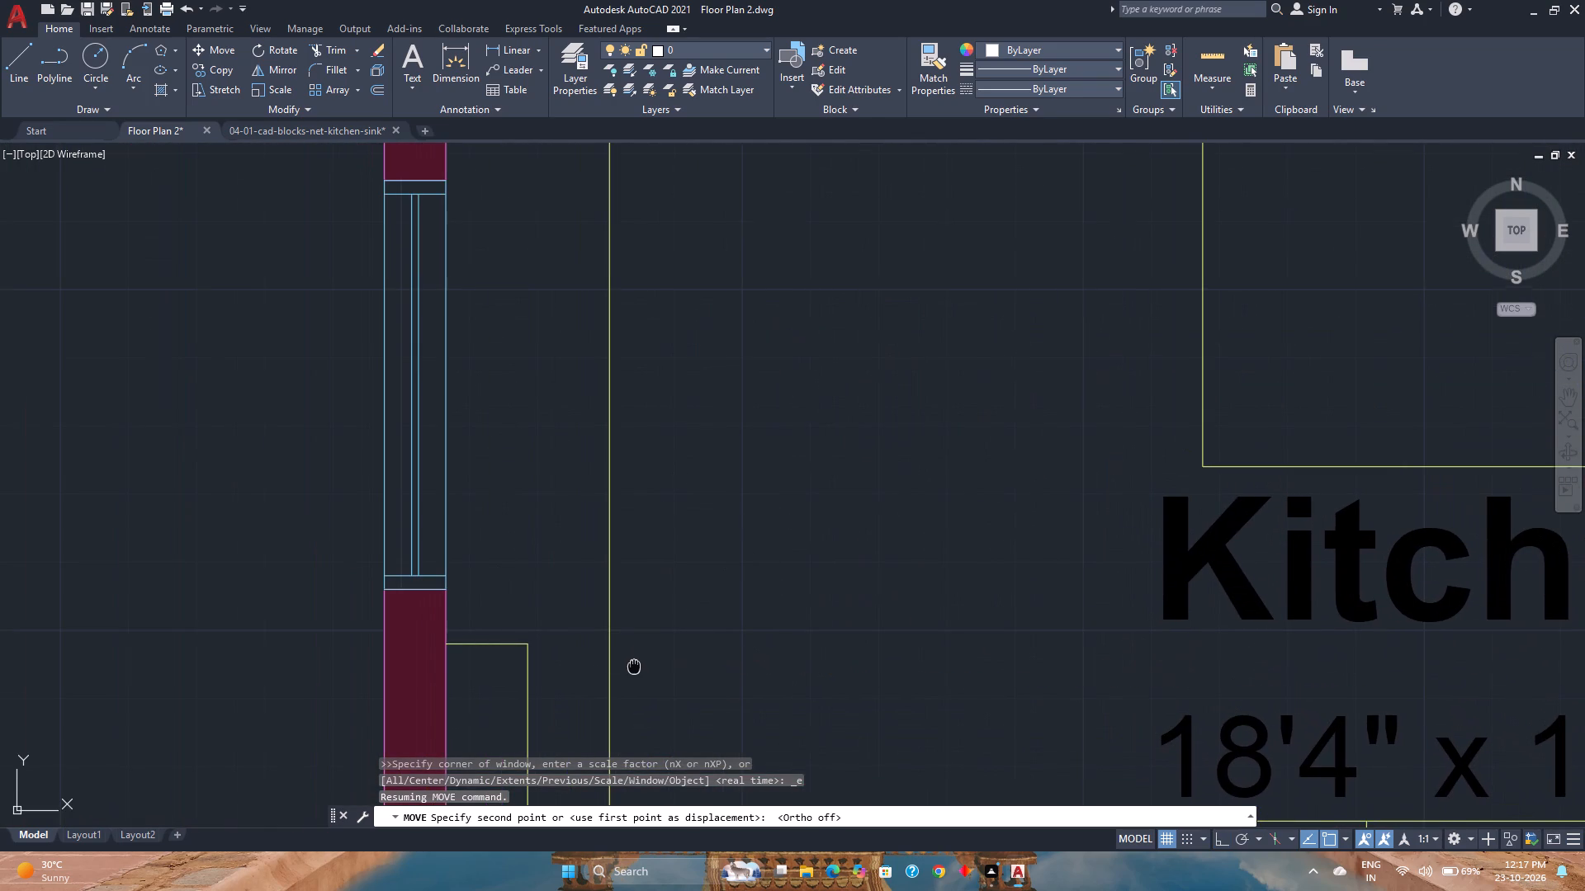
{"action": "middle_click_drag", "start_coordinate": [626, 656], "coordinate": [658, 662]}
{"action": "middle_click", "coordinate": [658, 662]}
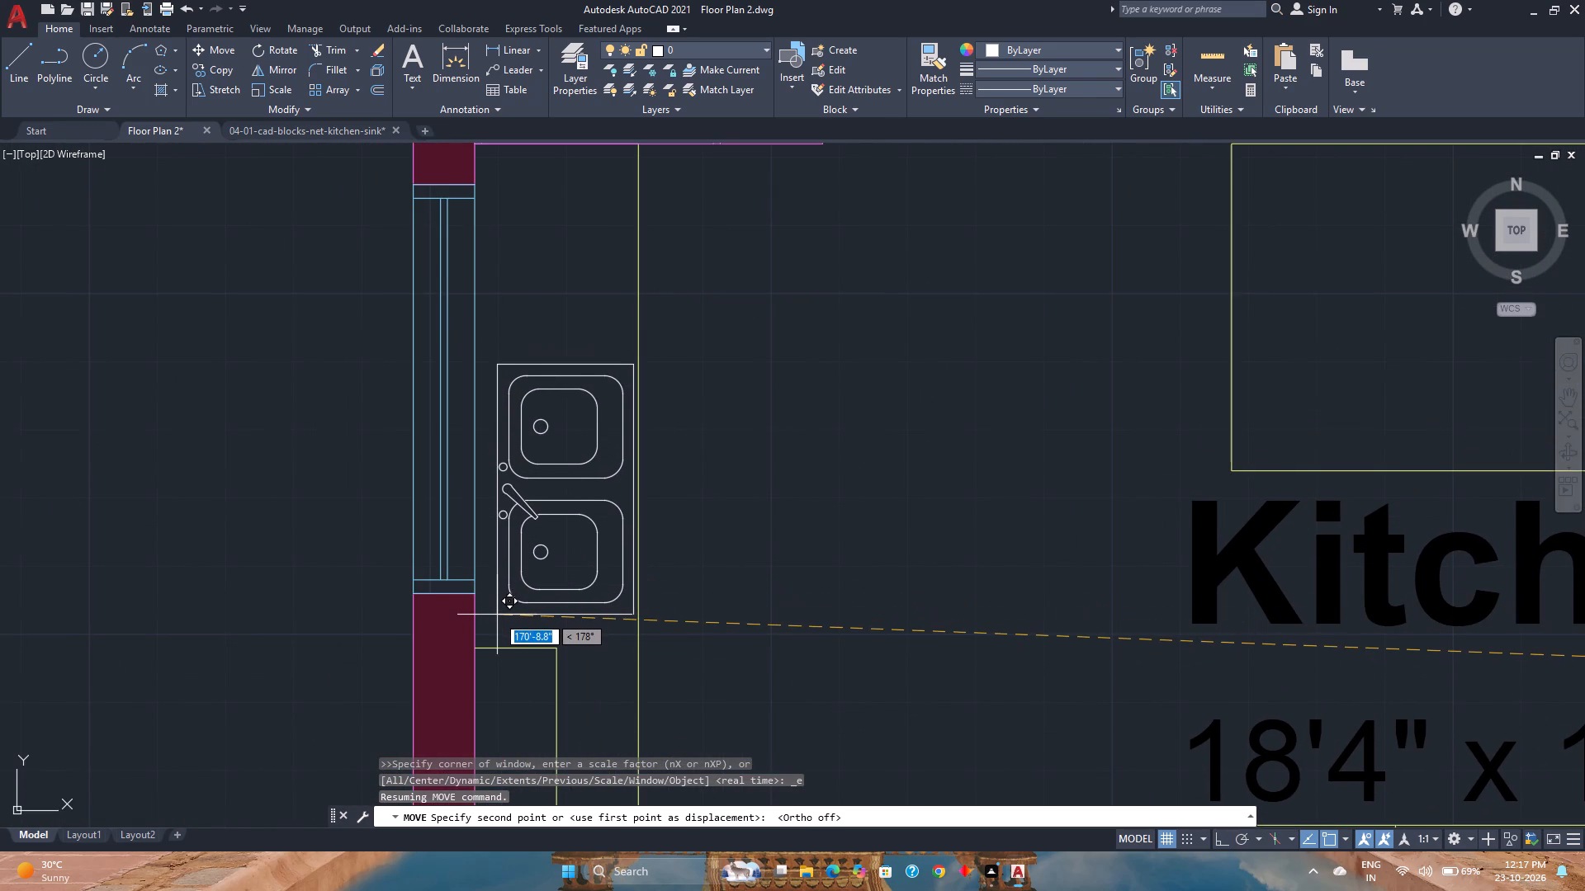
{"action": "scroll", "coordinate": [494, 617], "scroll_direction": "up", "scroll_amount": 2}
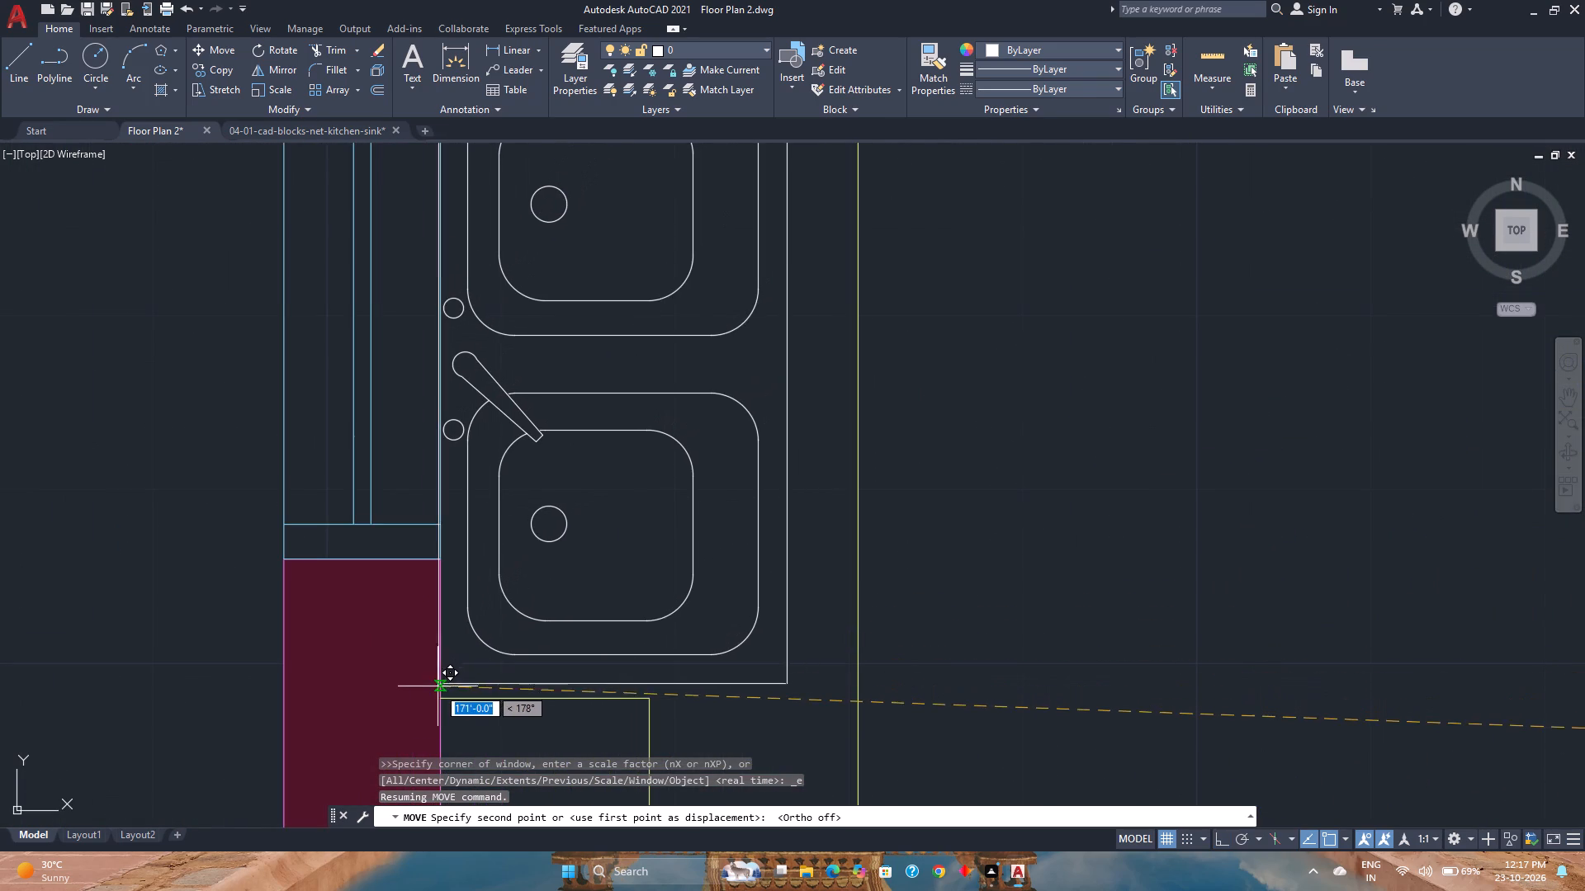
{"action": "left_click", "coordinate": [441, 694]}
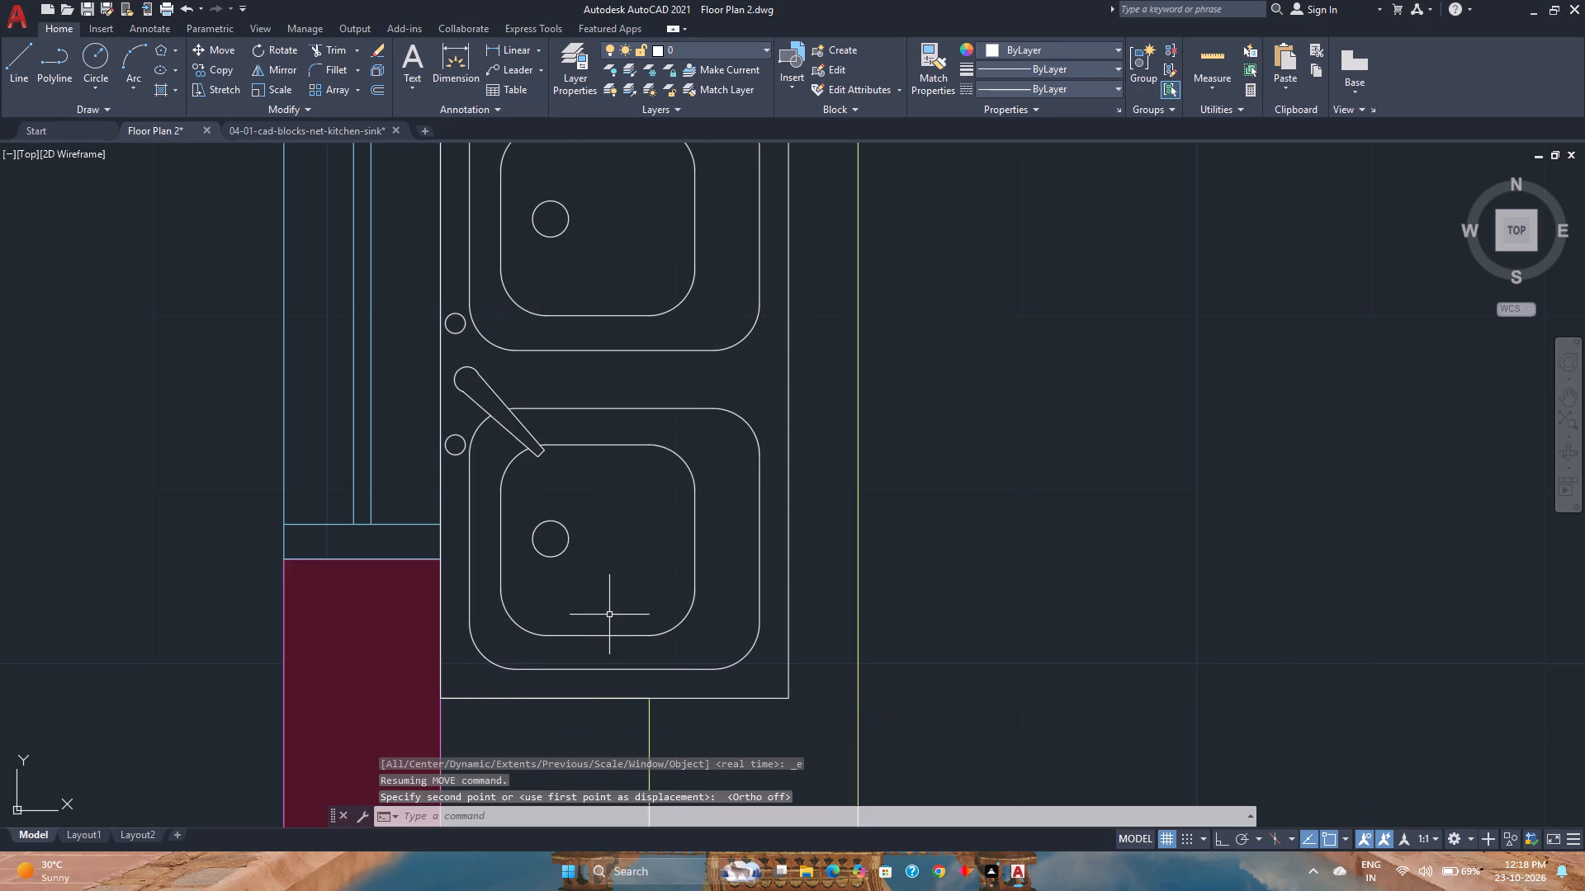
With Ortho on, move the sink 2" east, away from the window wall.
{"action": "key", "text": "F8"}
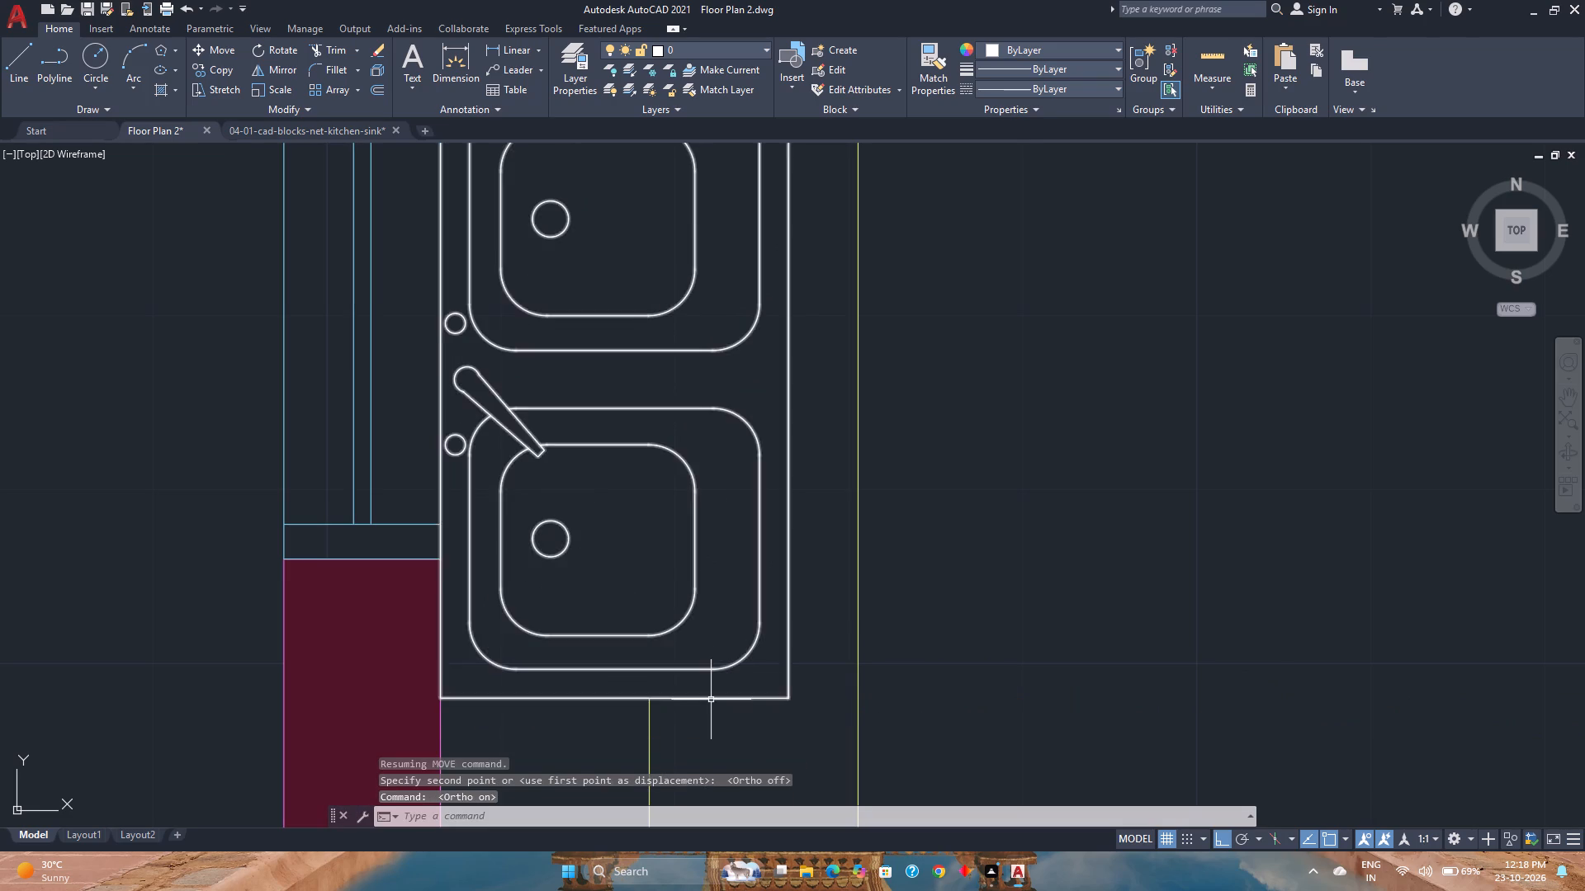
{"action": "left_click", "coordinate": [711, 700]}
{"action": "key", "text": "m"}
{"action": "key", "text": "Return"}
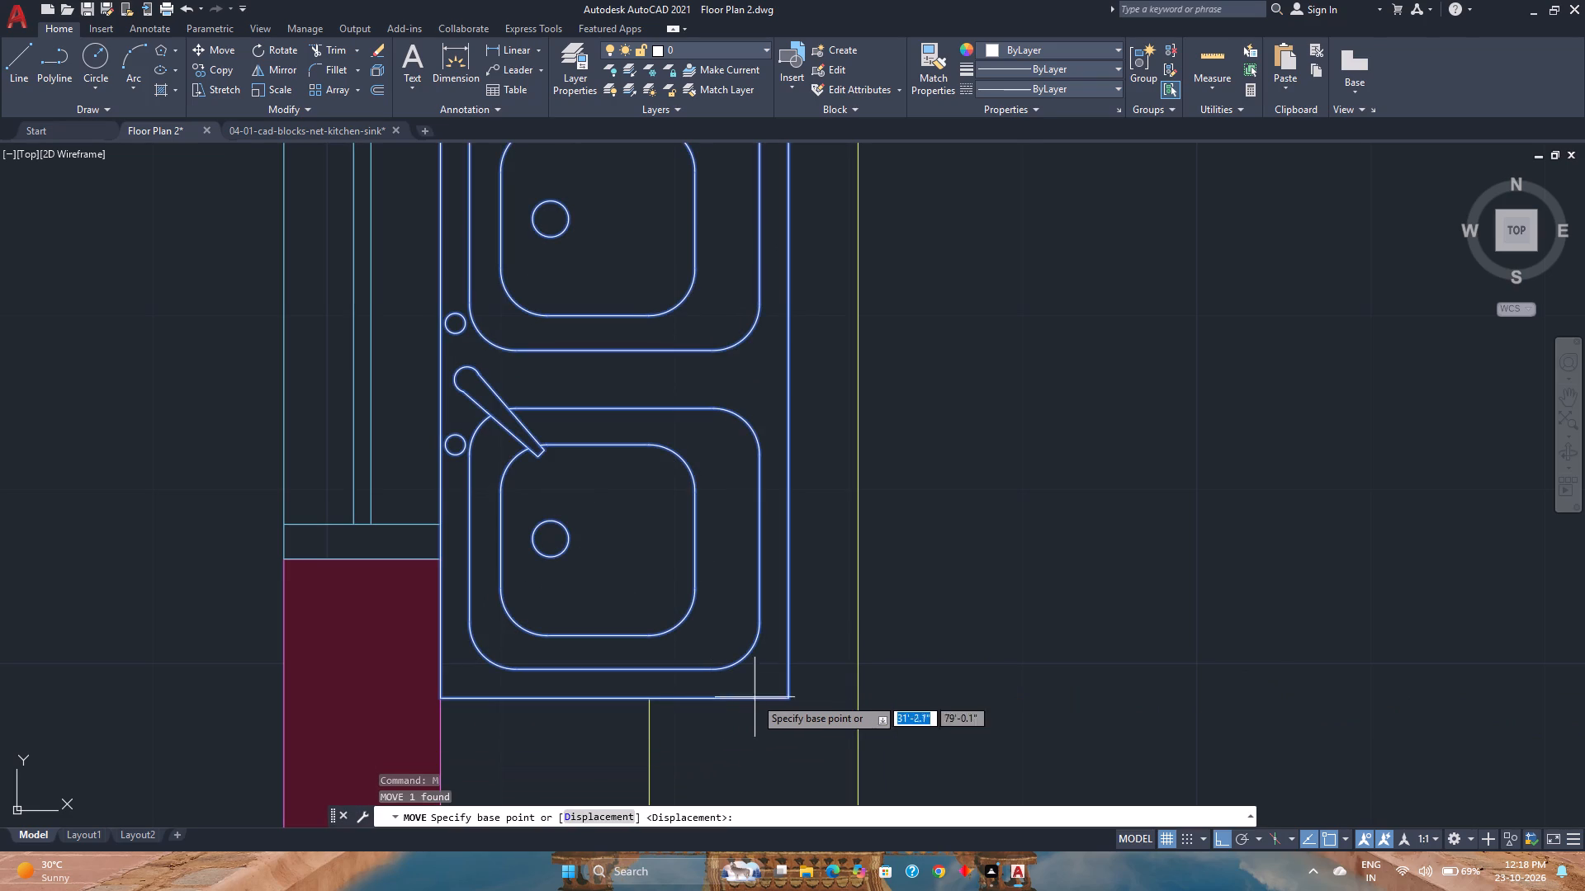
{"action": "left_click", "coordinate": [789, 698]}
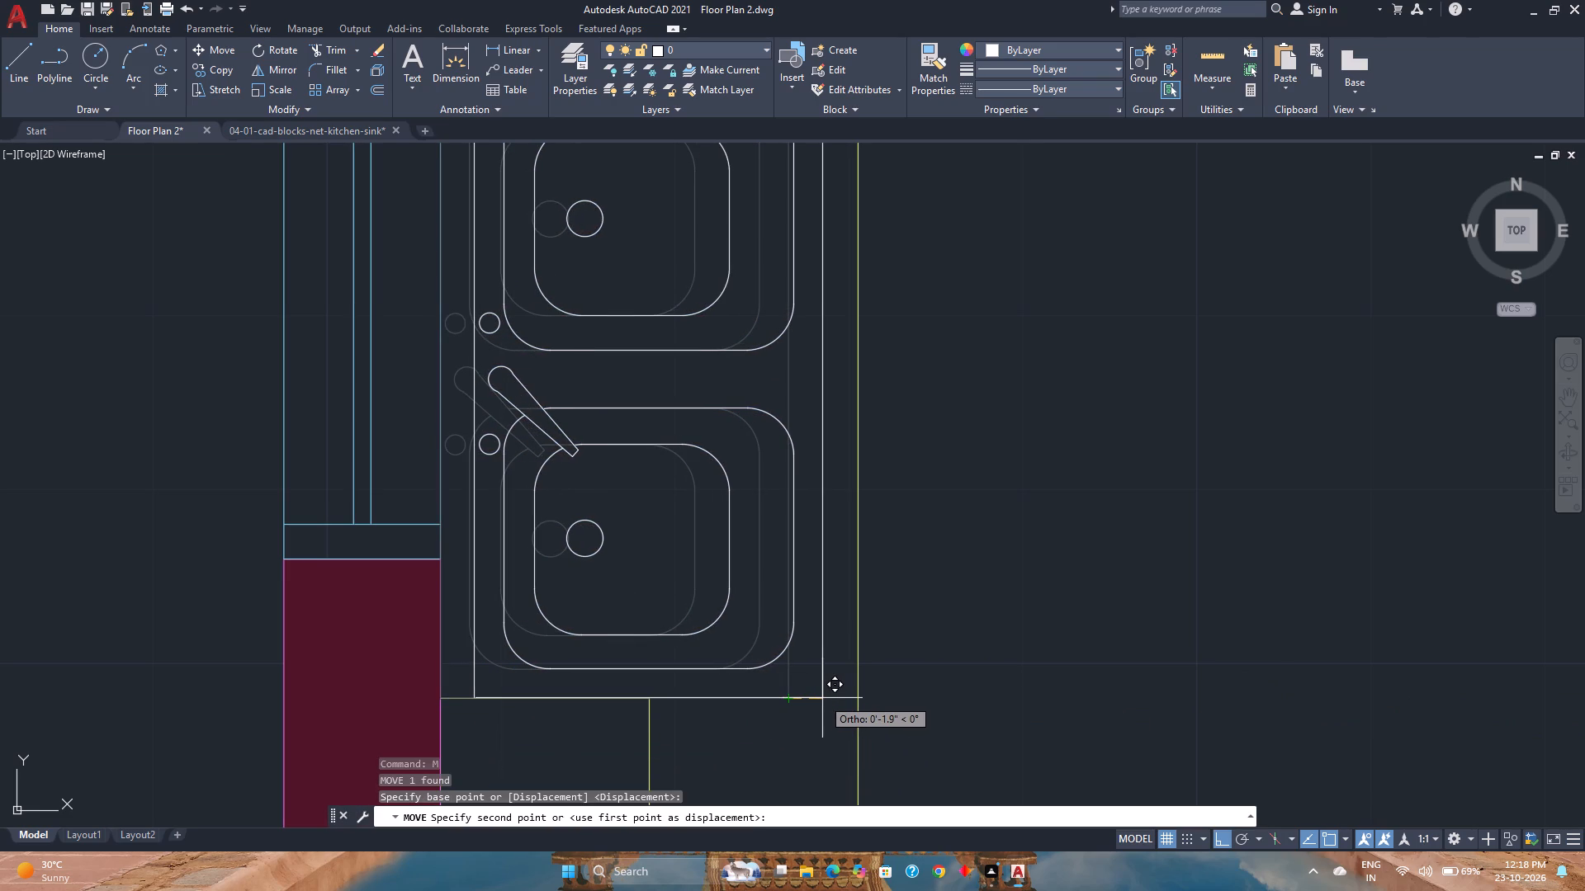
{"action": "key", "text": "2"}
{"action": "key", "text": "Return"}
Move the sink 1'6" north along the counter in front of the kitchen window.
{"action": "left_click", "coordinate": [822, 698]}
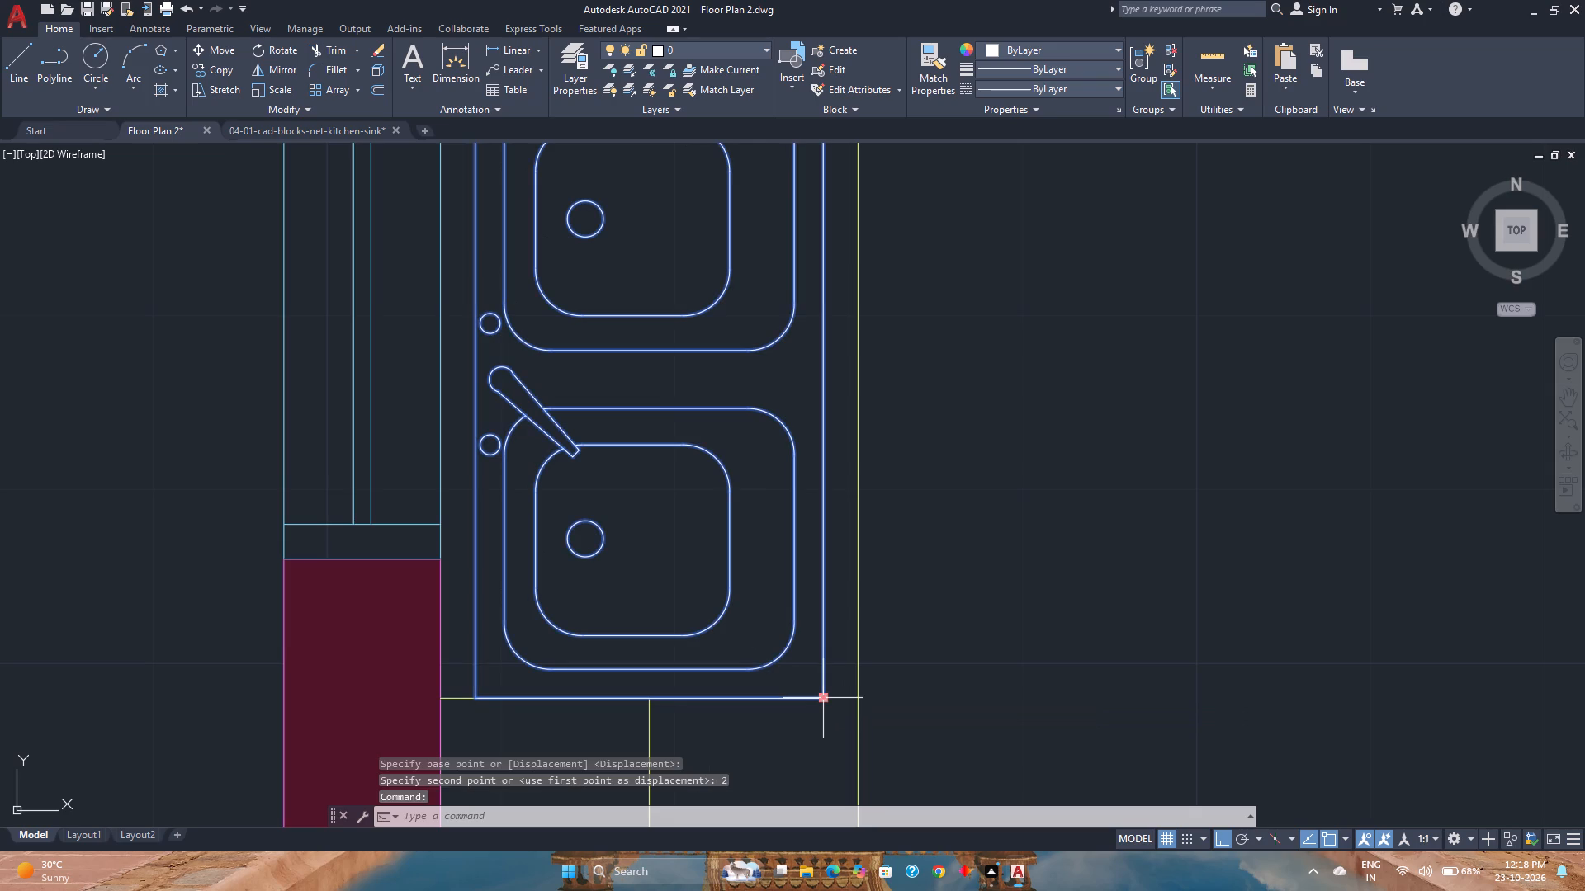
{"action": "key", "text": "m"}
{"action": "key", "text": "Return"}
{"action": "left_click", "coordinate": [824, 702]}
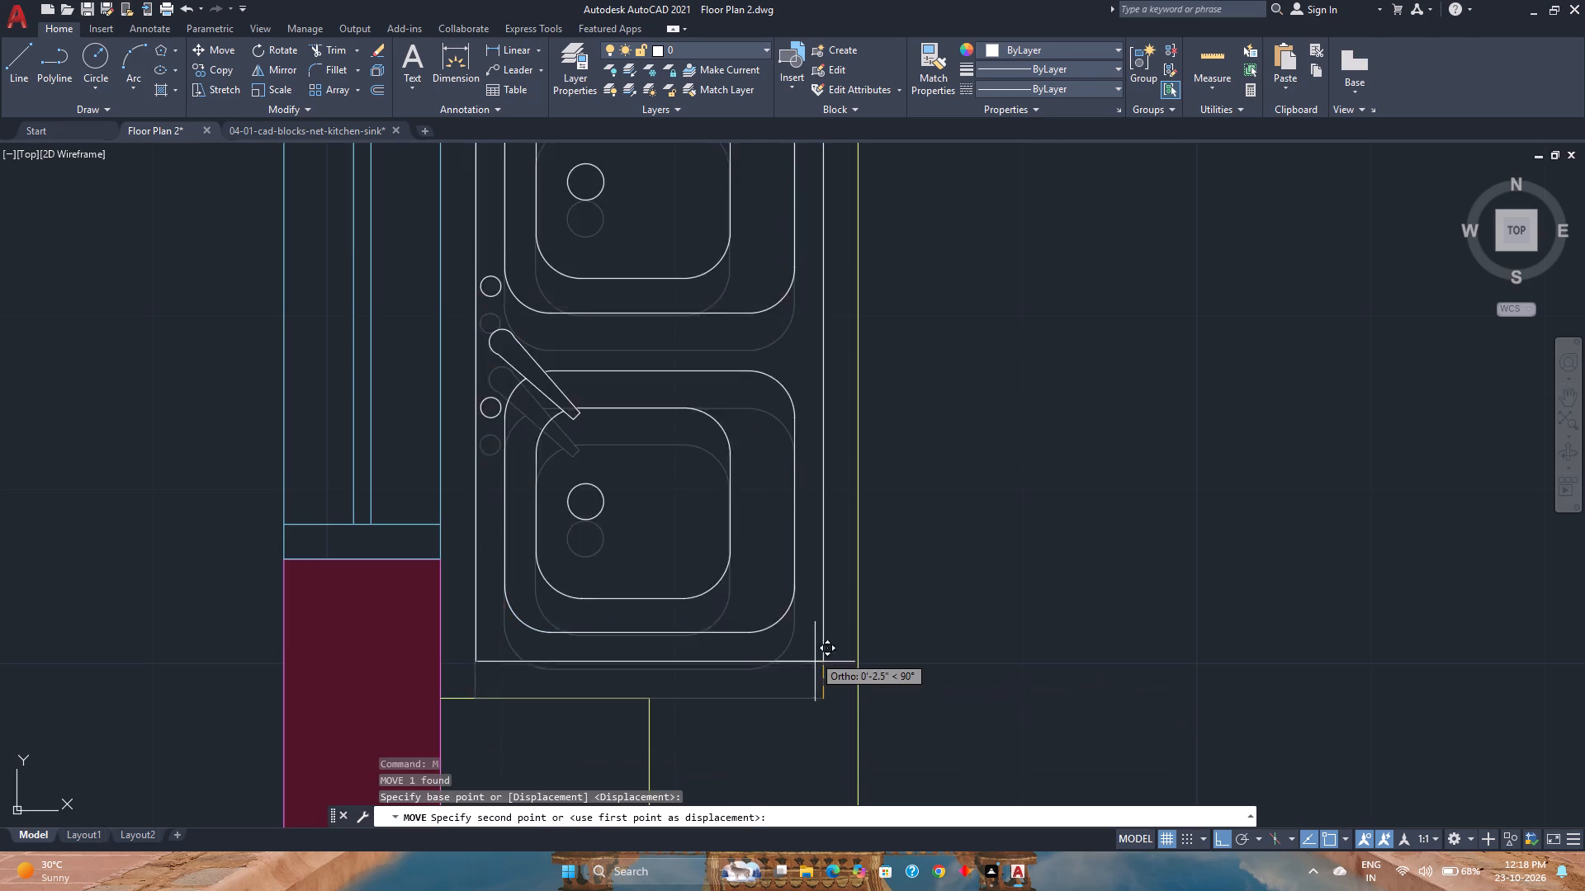
{"action": "scroll", "coordinate": [812, 652], "scroll_direction": "down", "scroll_amount": 2}
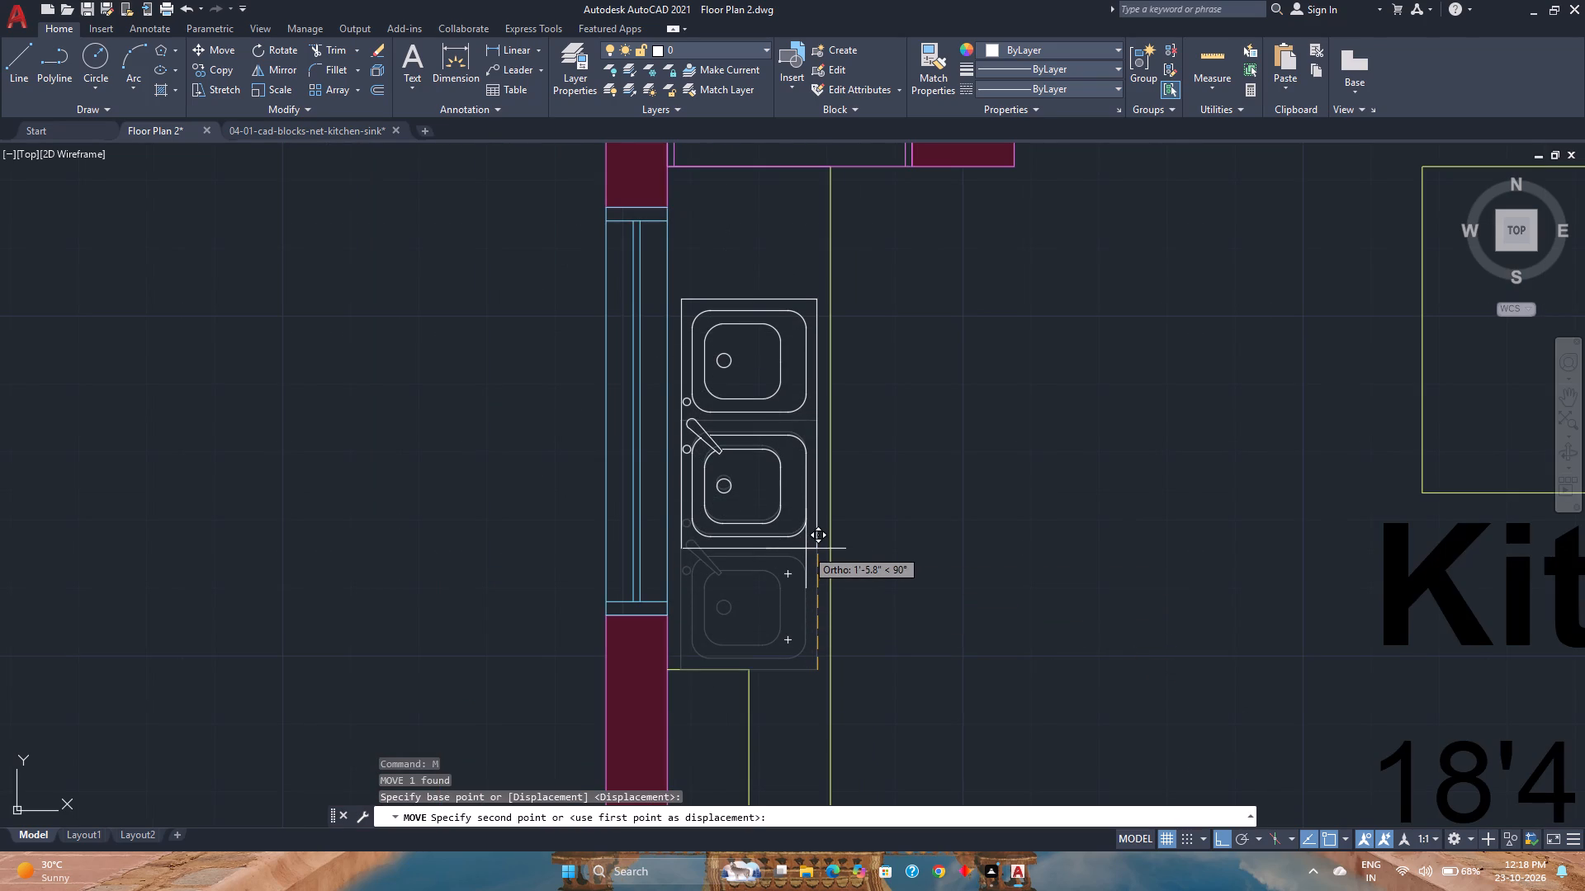
{"action": "type", "text": "1'6\""}
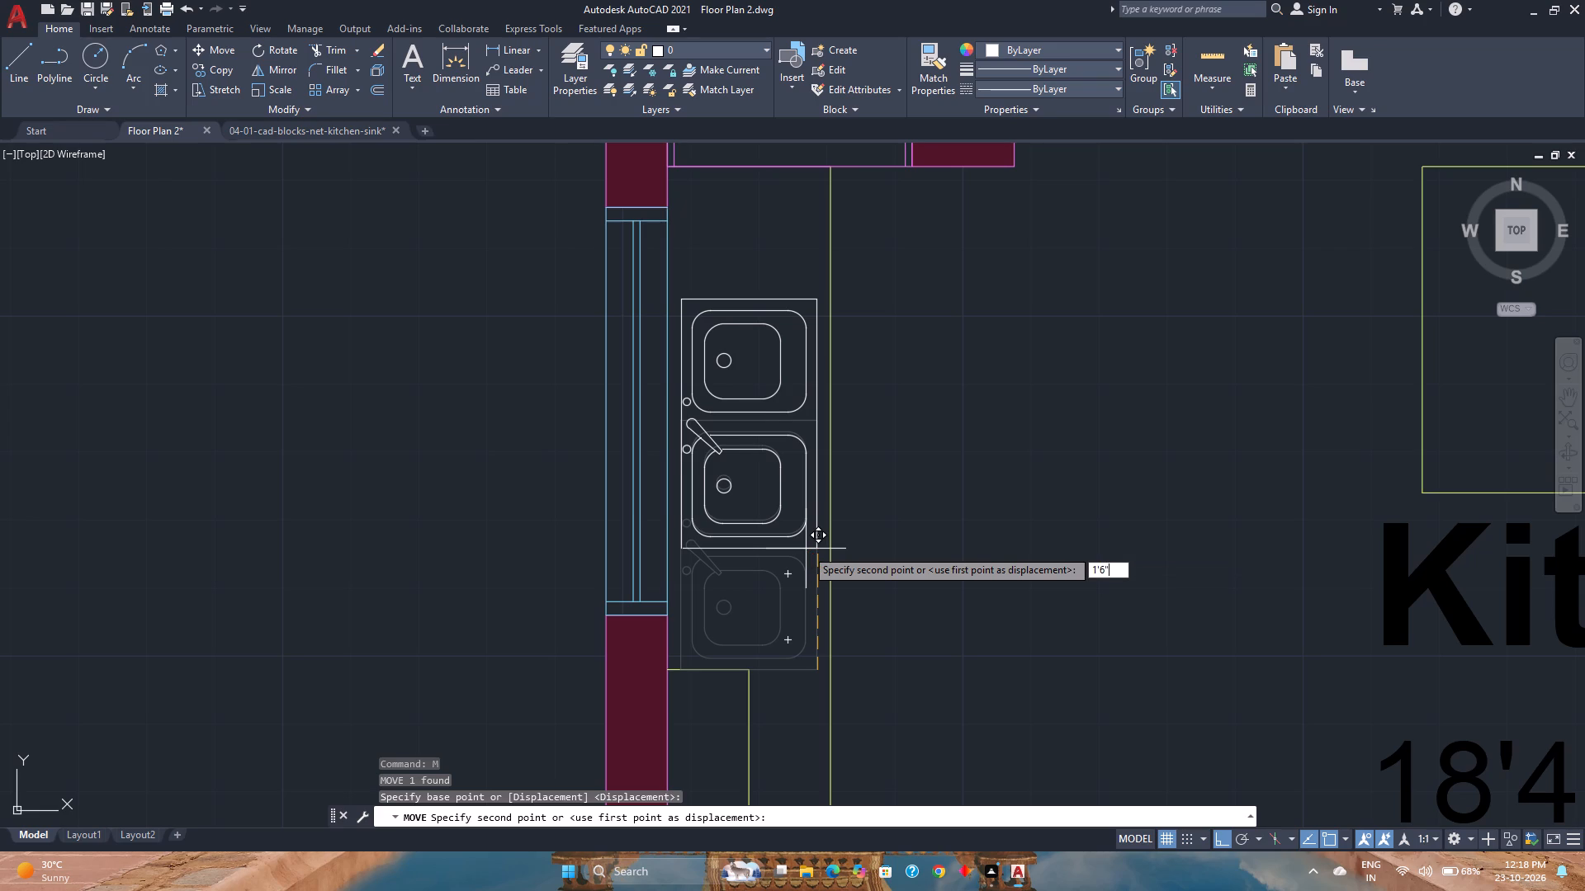
{"action": "key", "text": "Return"}
Save the Floor Plan 2 drawing with the kitchen sink in place.
{"action": "middle_click_drag", "start_coordinate": [1020, 610], "coordinate": [844, 568]}
{"action": "middle_click", "coordinate": [844, 568]}
{"action": "scroll", "coordinate": [844, 568], "scroll_direction": "down", "scroll_amount": 2}
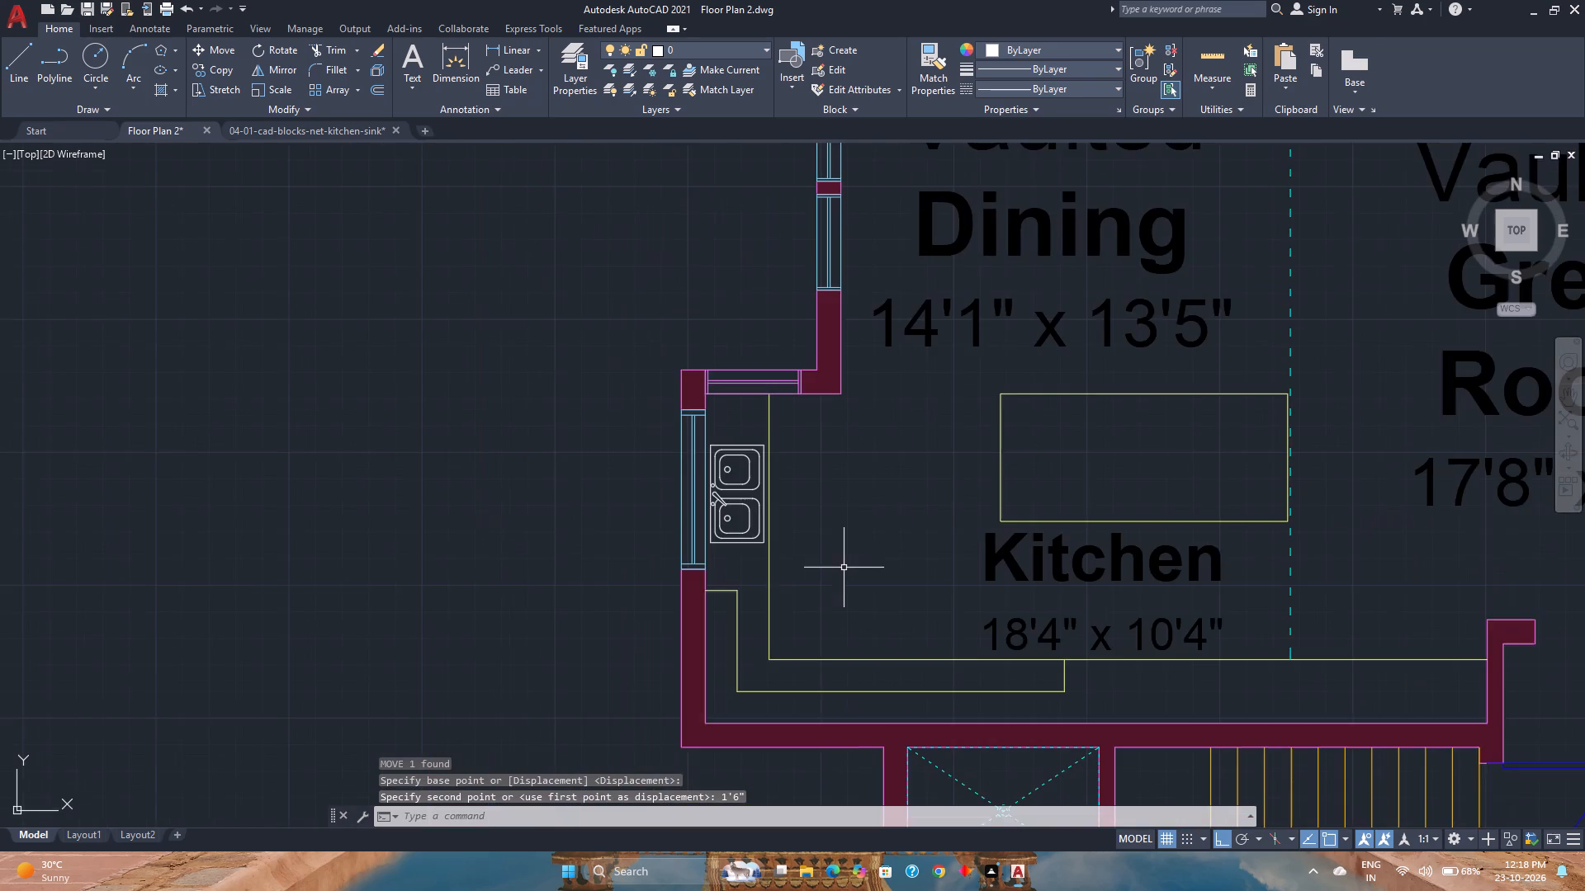
{"action": "middle_click_drag", "start_coordinate": [844, 568], "coordinate": [632, 543]}
{"action": "key", "text": "ctrl+s"}
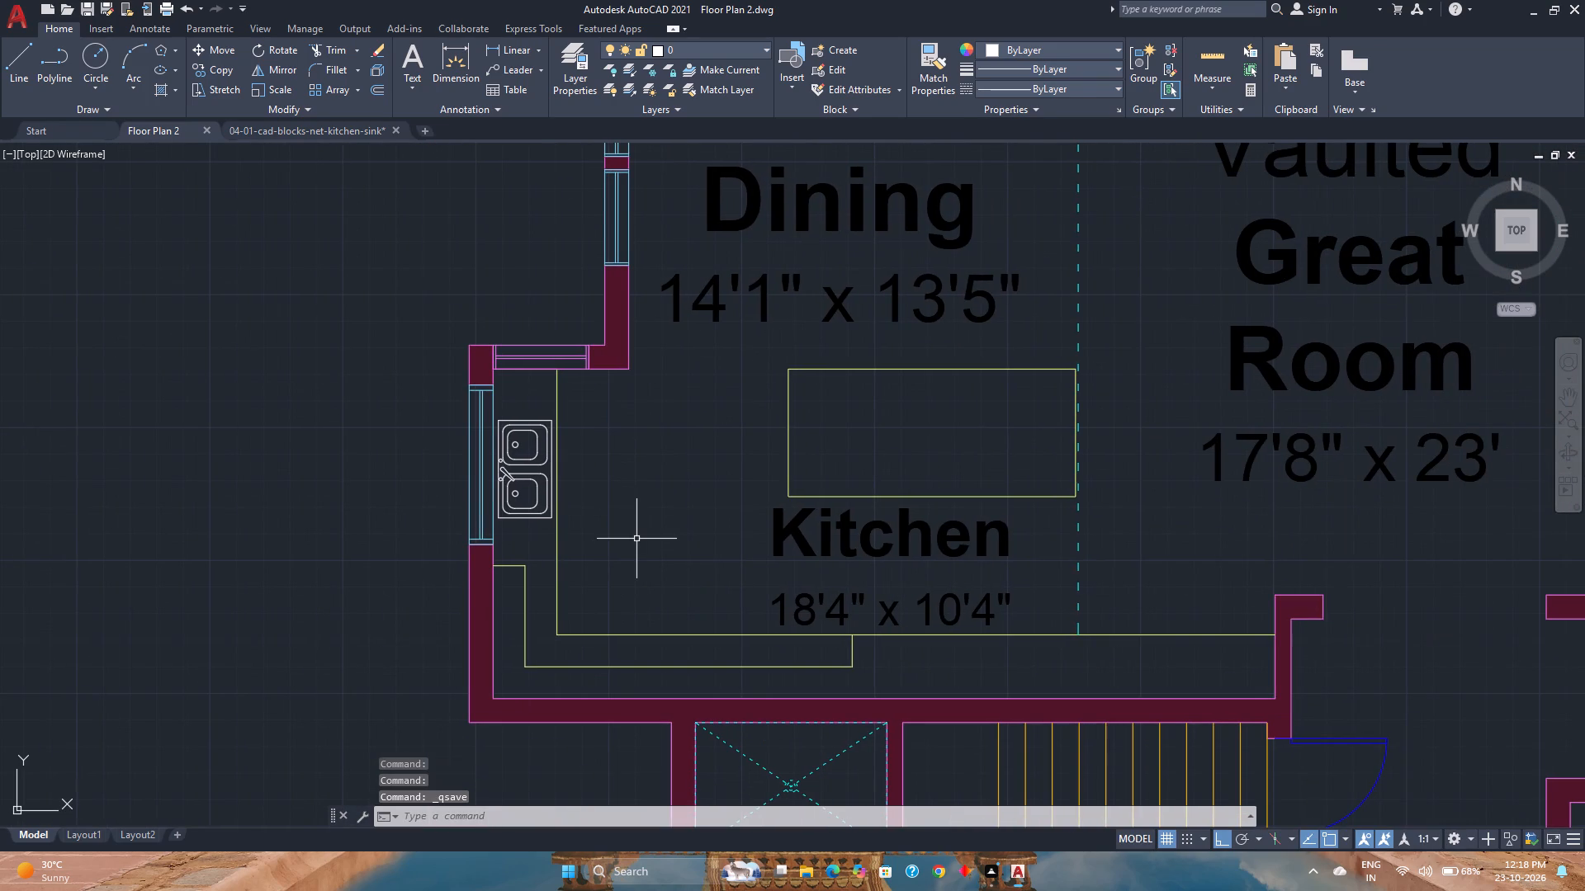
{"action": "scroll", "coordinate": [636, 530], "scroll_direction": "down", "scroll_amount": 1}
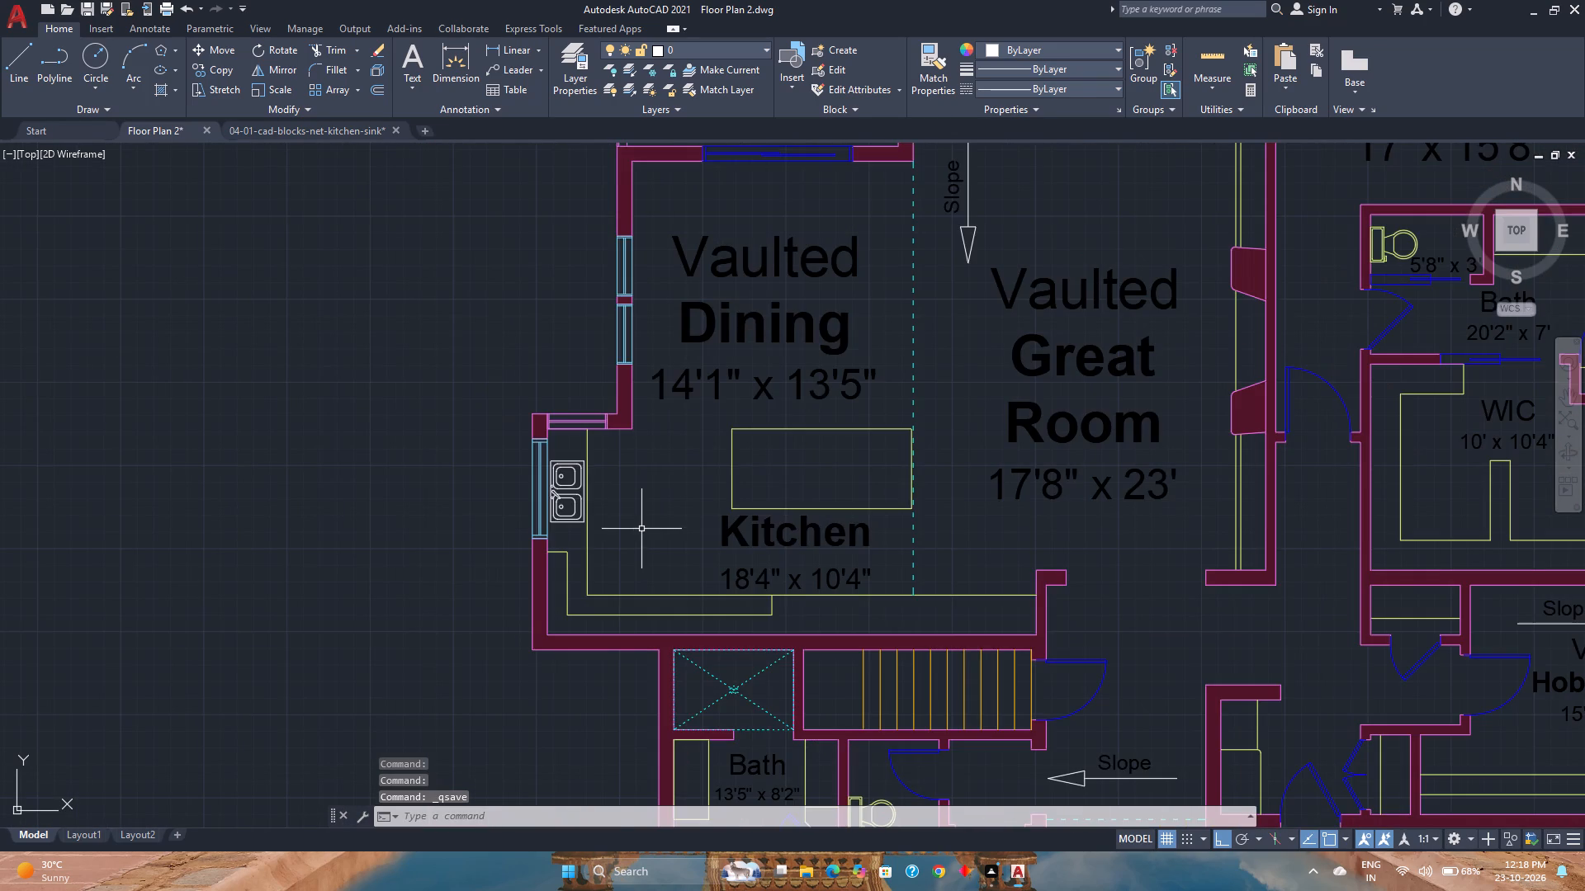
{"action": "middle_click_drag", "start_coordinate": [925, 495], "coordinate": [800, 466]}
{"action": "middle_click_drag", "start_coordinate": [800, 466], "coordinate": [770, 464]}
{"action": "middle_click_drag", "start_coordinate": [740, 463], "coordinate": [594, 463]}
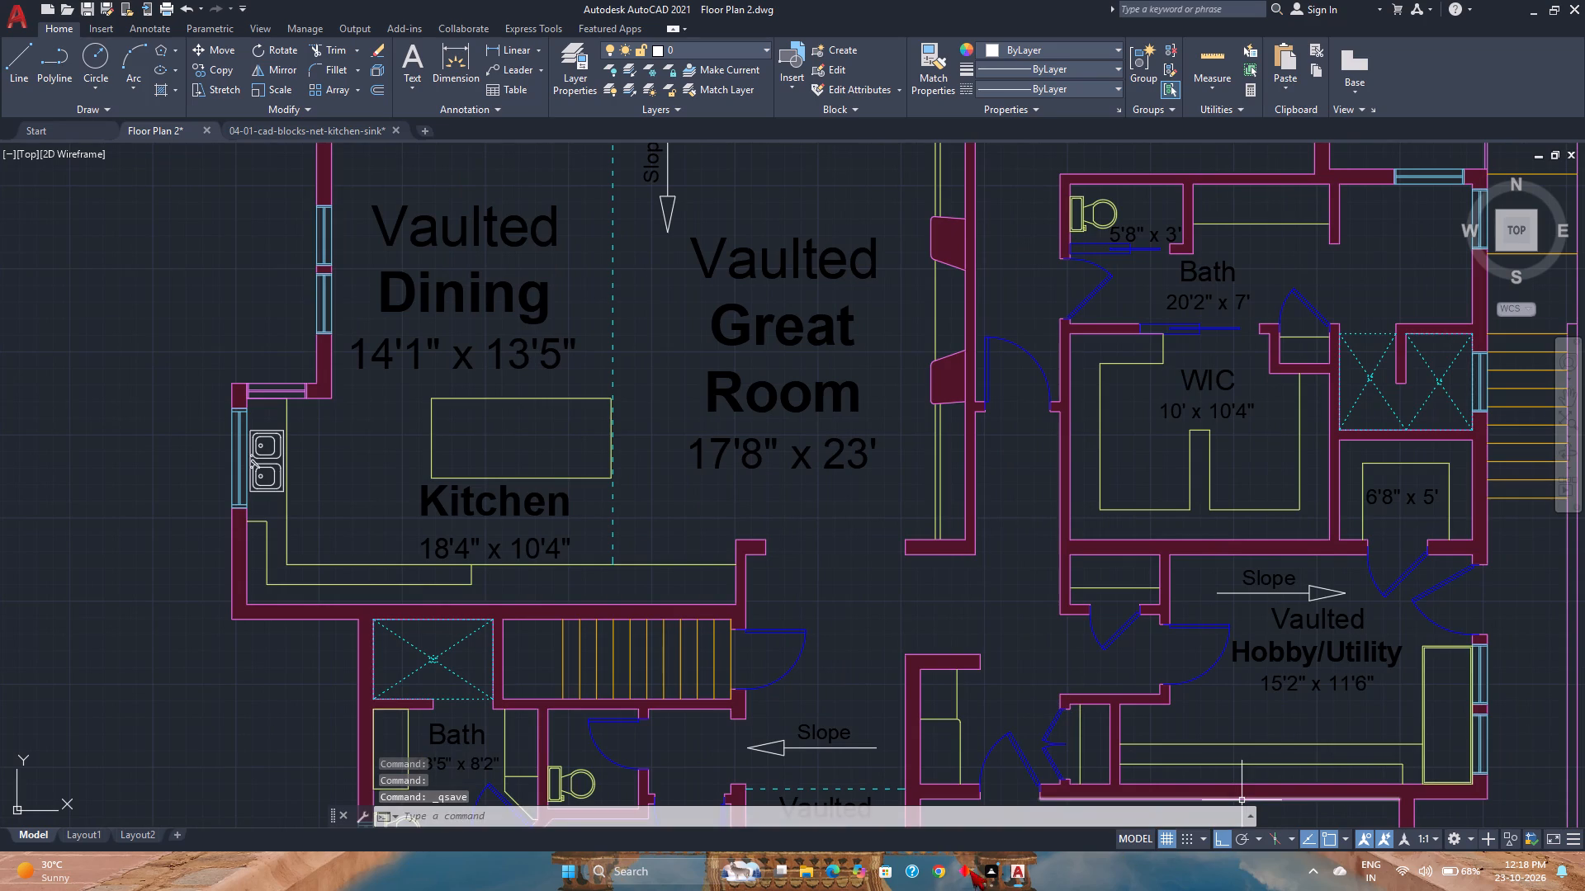
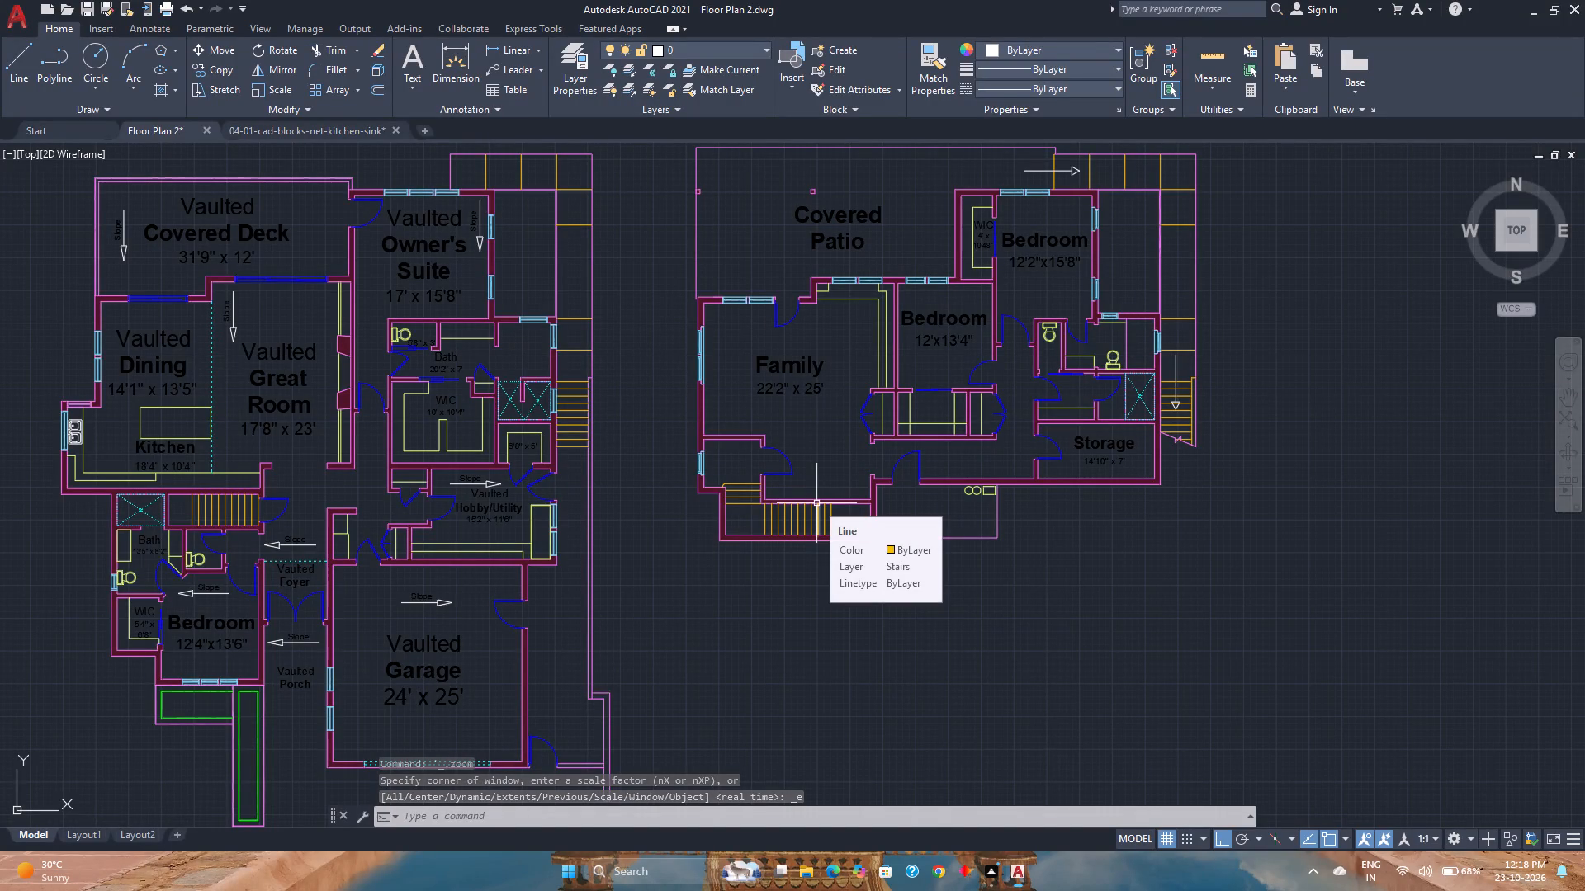
Switch to the kitchen-sink blocks drawing and copy the small round sink at the east end of the third row.
{"action": "left_click", "coordinate": [358, 120]}
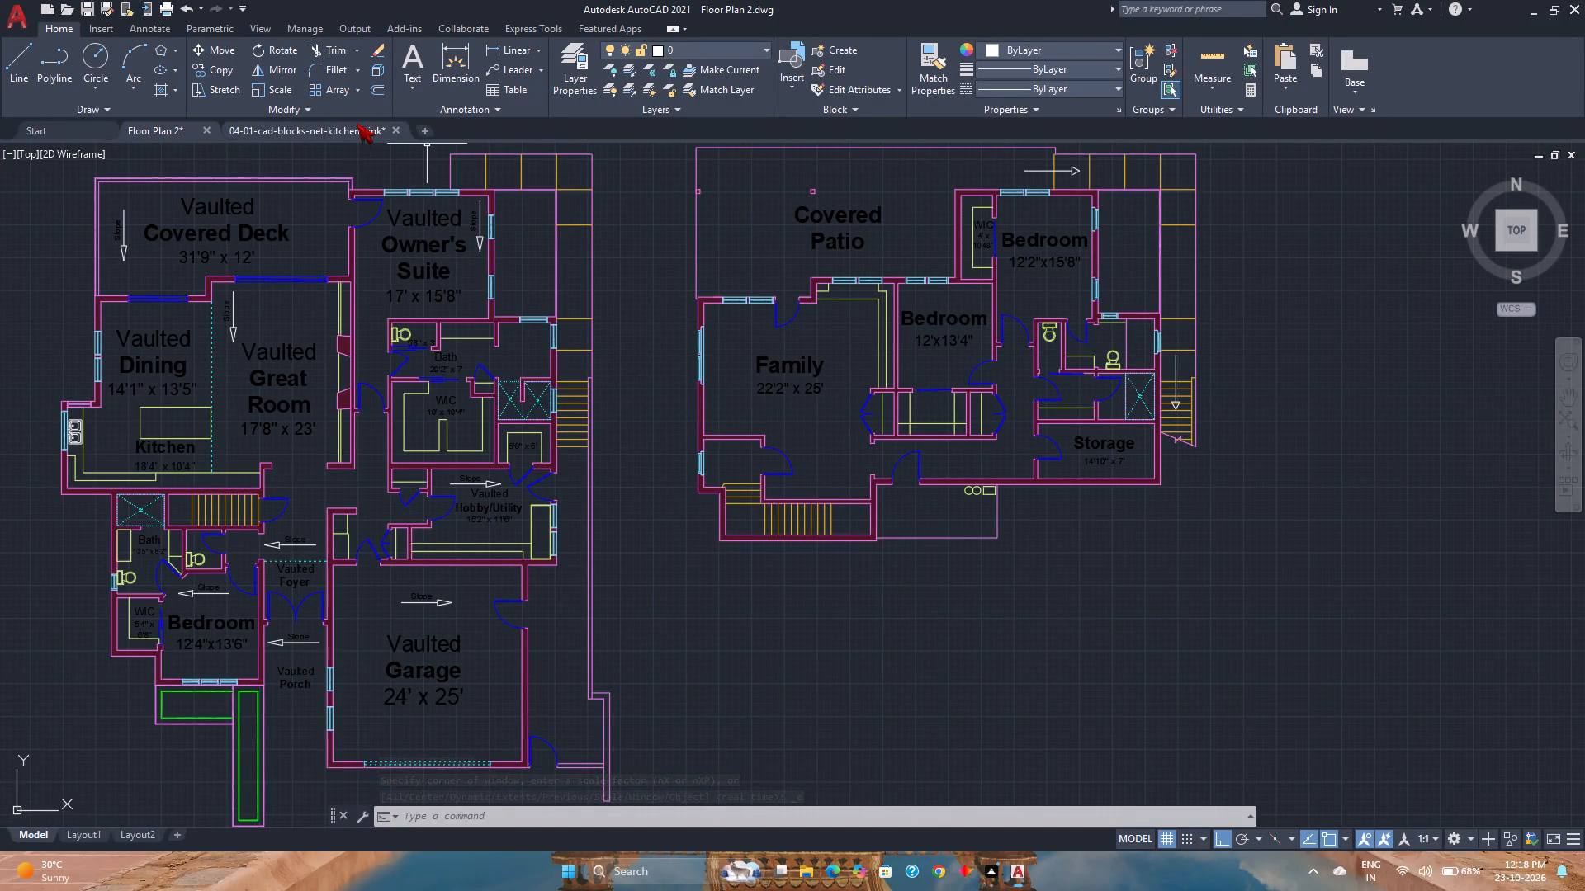
{"action": "left_click", "coordinate": [357, 123]}
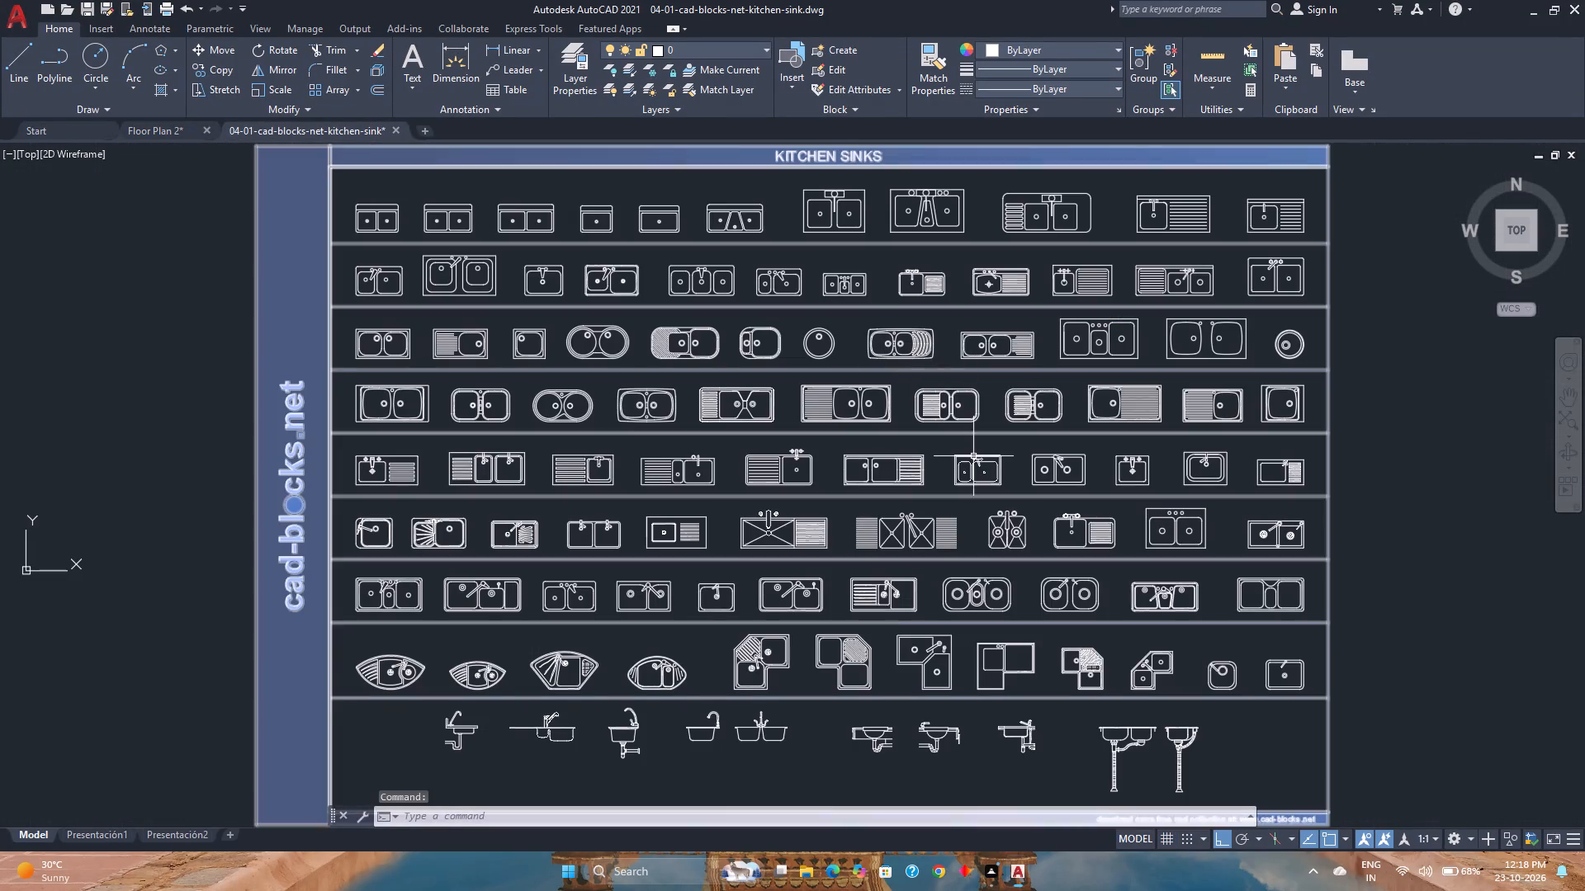
{"action": "scroll", "coordinate": [555, 554], "scroll_direction": "down", "scroll_amount": 1}
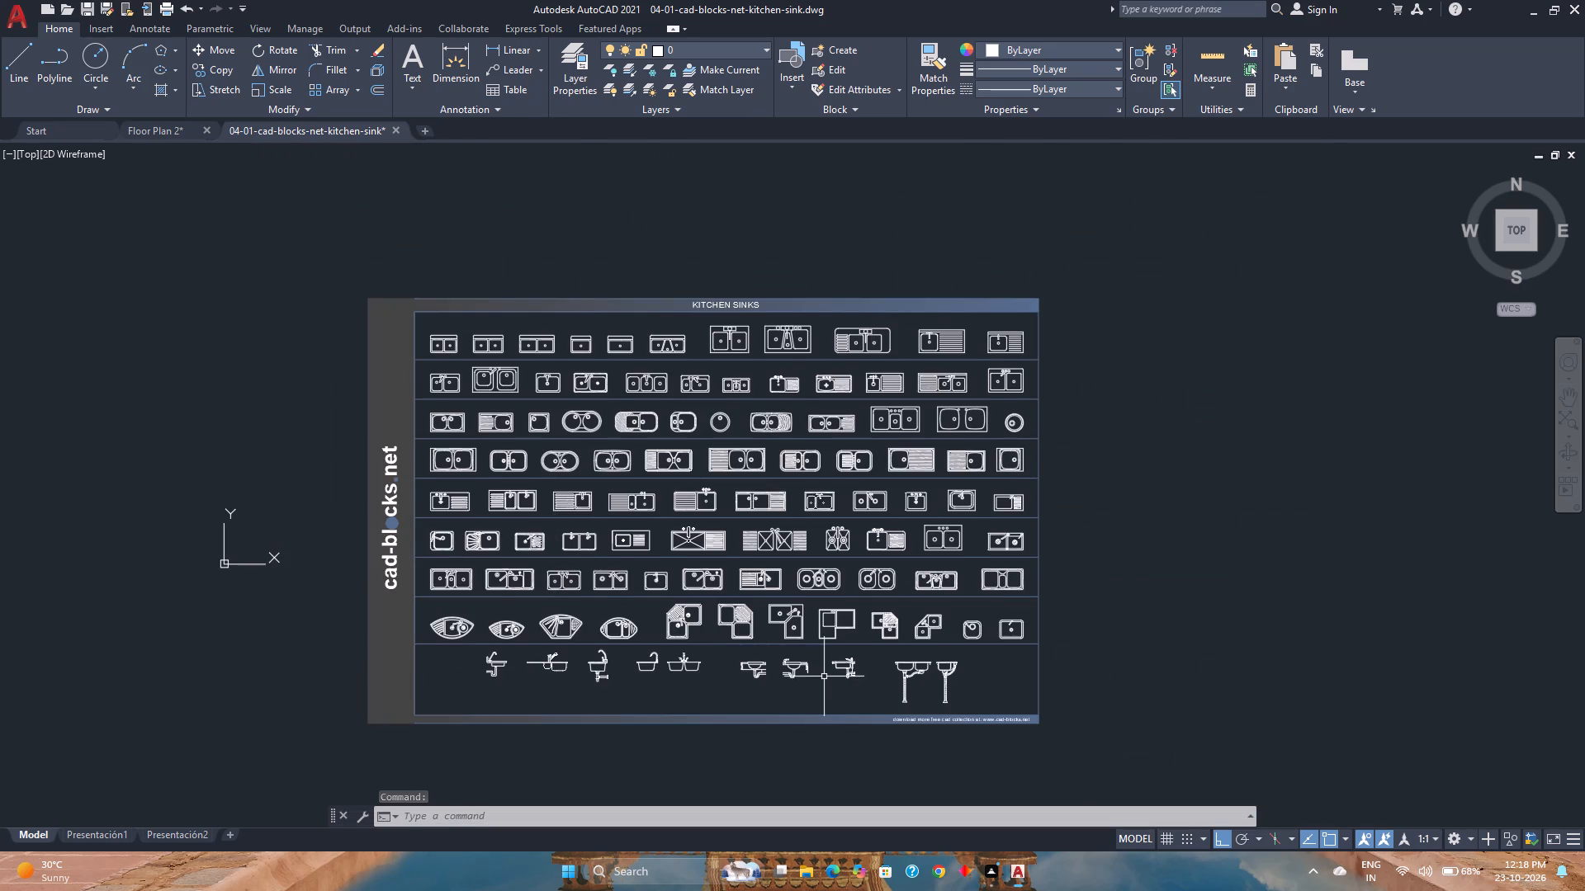
{"action": "scroll", "coordinate": [825, 676], "scroll_direction": "up", "scroll_amount": 1}
{"action": "scroll", "coordinate": [428, 654], "scroll_direction": "up", "scroll_amount": 1}
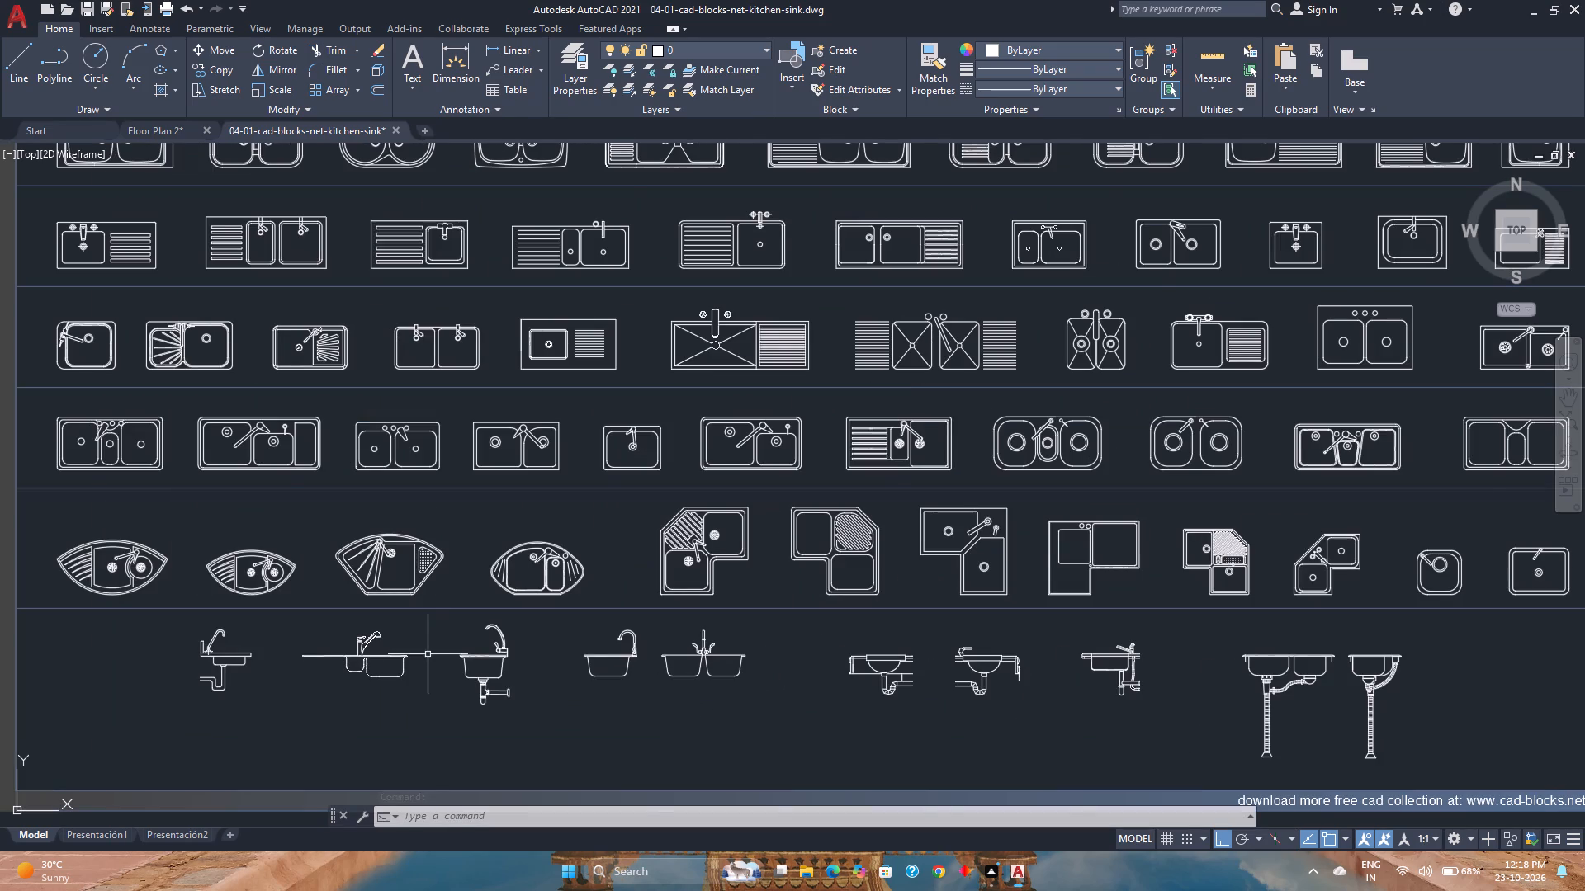
{"action": "scroll", "coordinate": [426, 651], "scroll_direction": "up", "scroll_amount": 2}
{"action": "scroll", "coordinate": [406, 603], "scroll_direction": "down", "scroll_amount": 2}
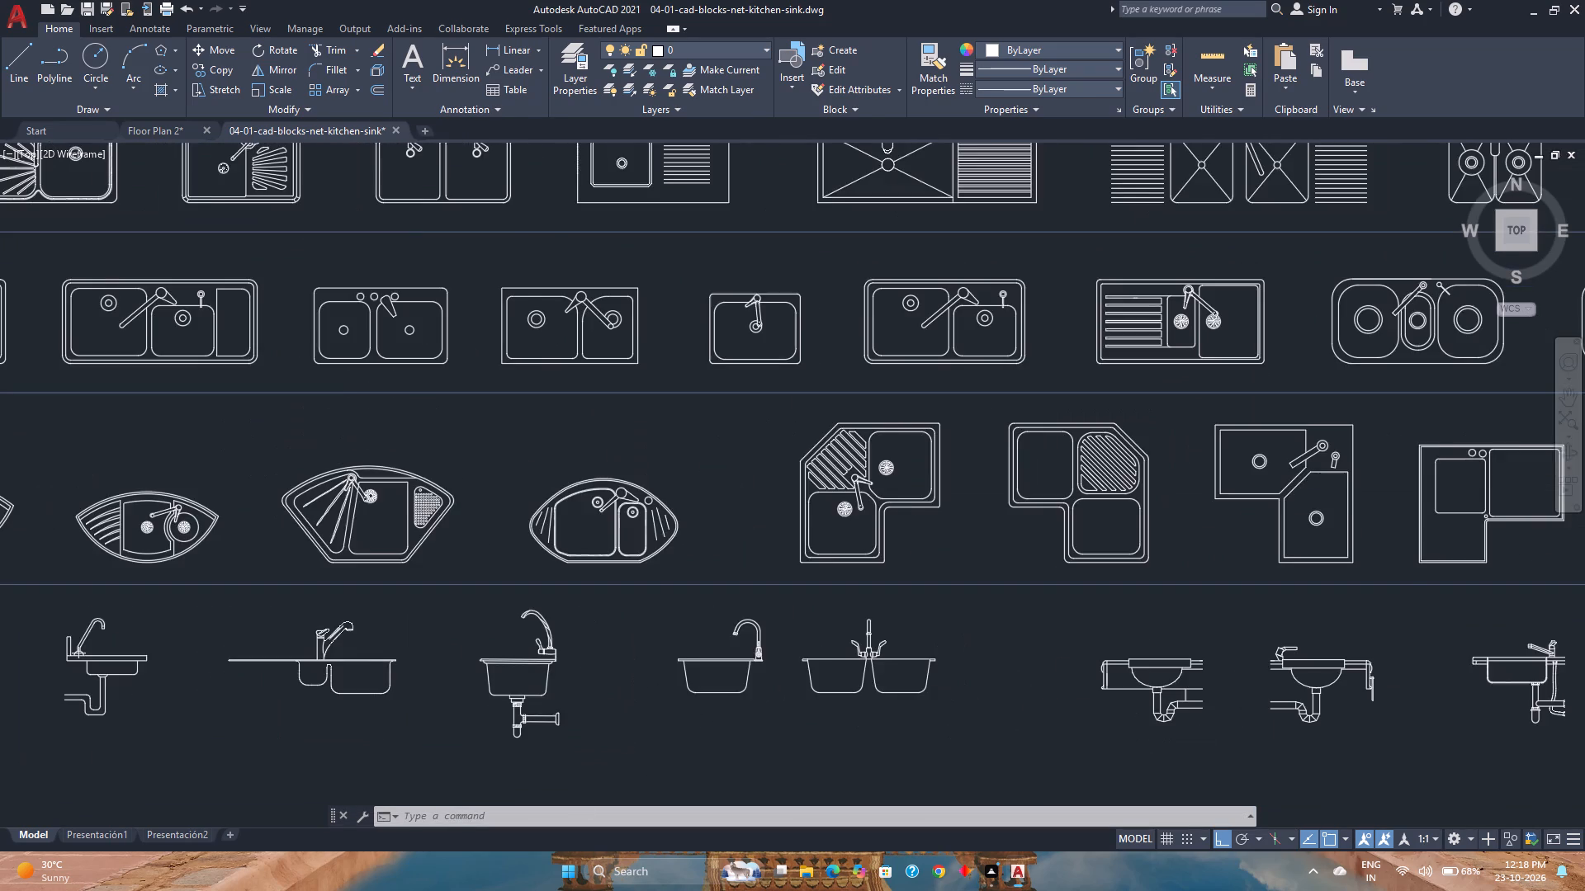
{"action": "scroll", "coordinate": [406, 602], "scroll_direction": "down", "scroll_amount": 1}
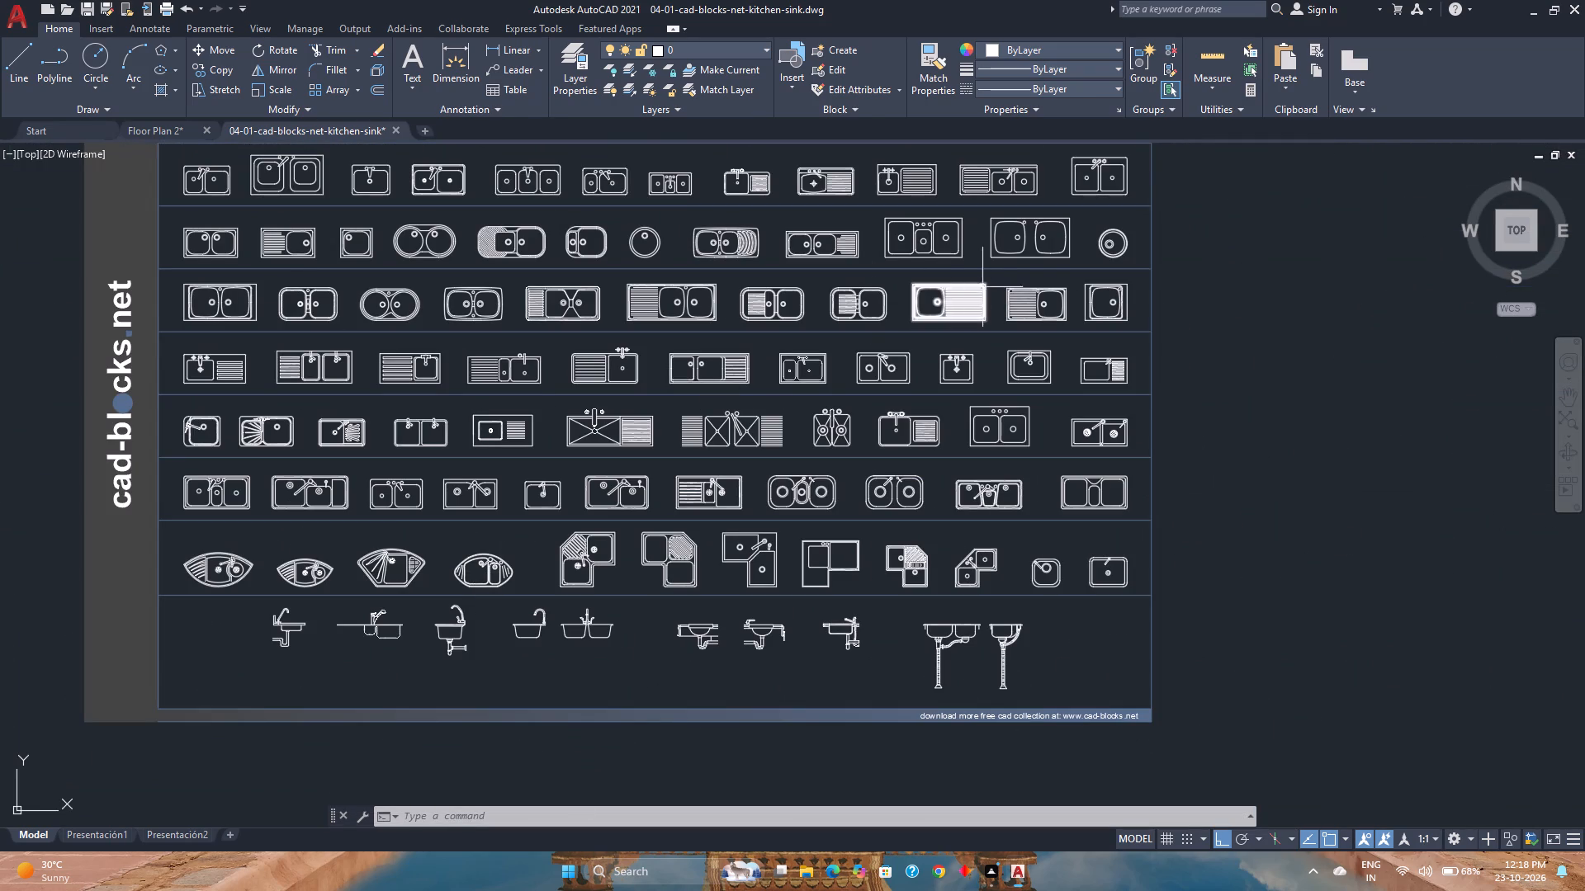
{"action": "scroll", "coordinate": [1084, 247], "scroll_direction": "up", "scroll_amount": 2}
{"action": "scroll", "coordinate": [1084, 247], "scroll_direction": "down", "scroll_amount": 2}
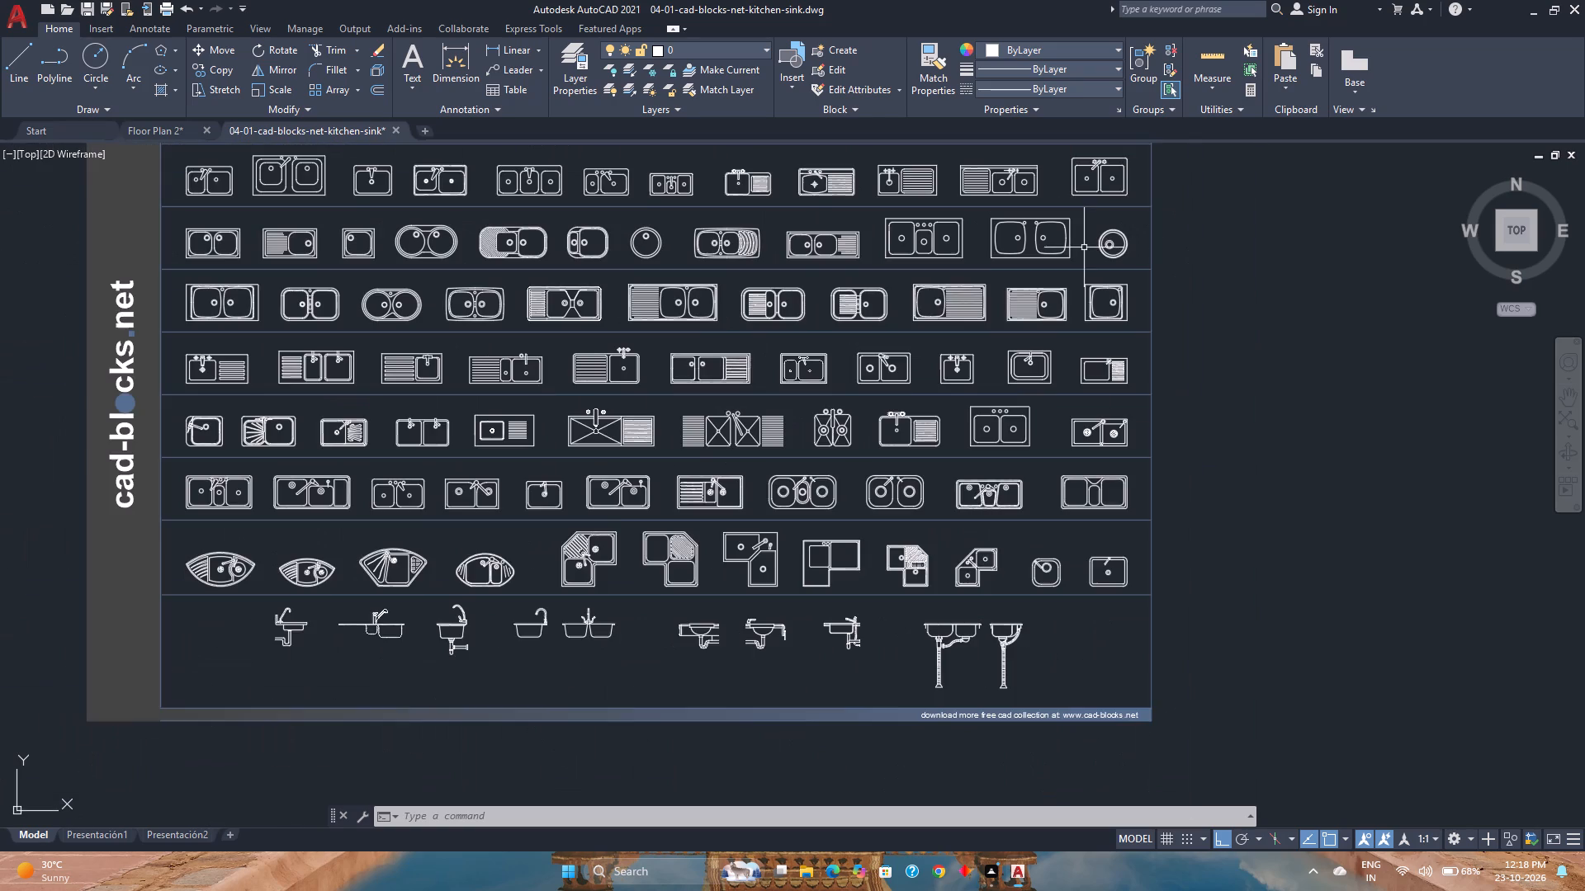
{"action": "scroll", "coordinate": [987, 295], "scroll_direction": "down", "scroll_amount": 1}
{"action": "scroll", "coordinate": [1048, 271], "scroll_direction": "up", "scroll_amount": 1}
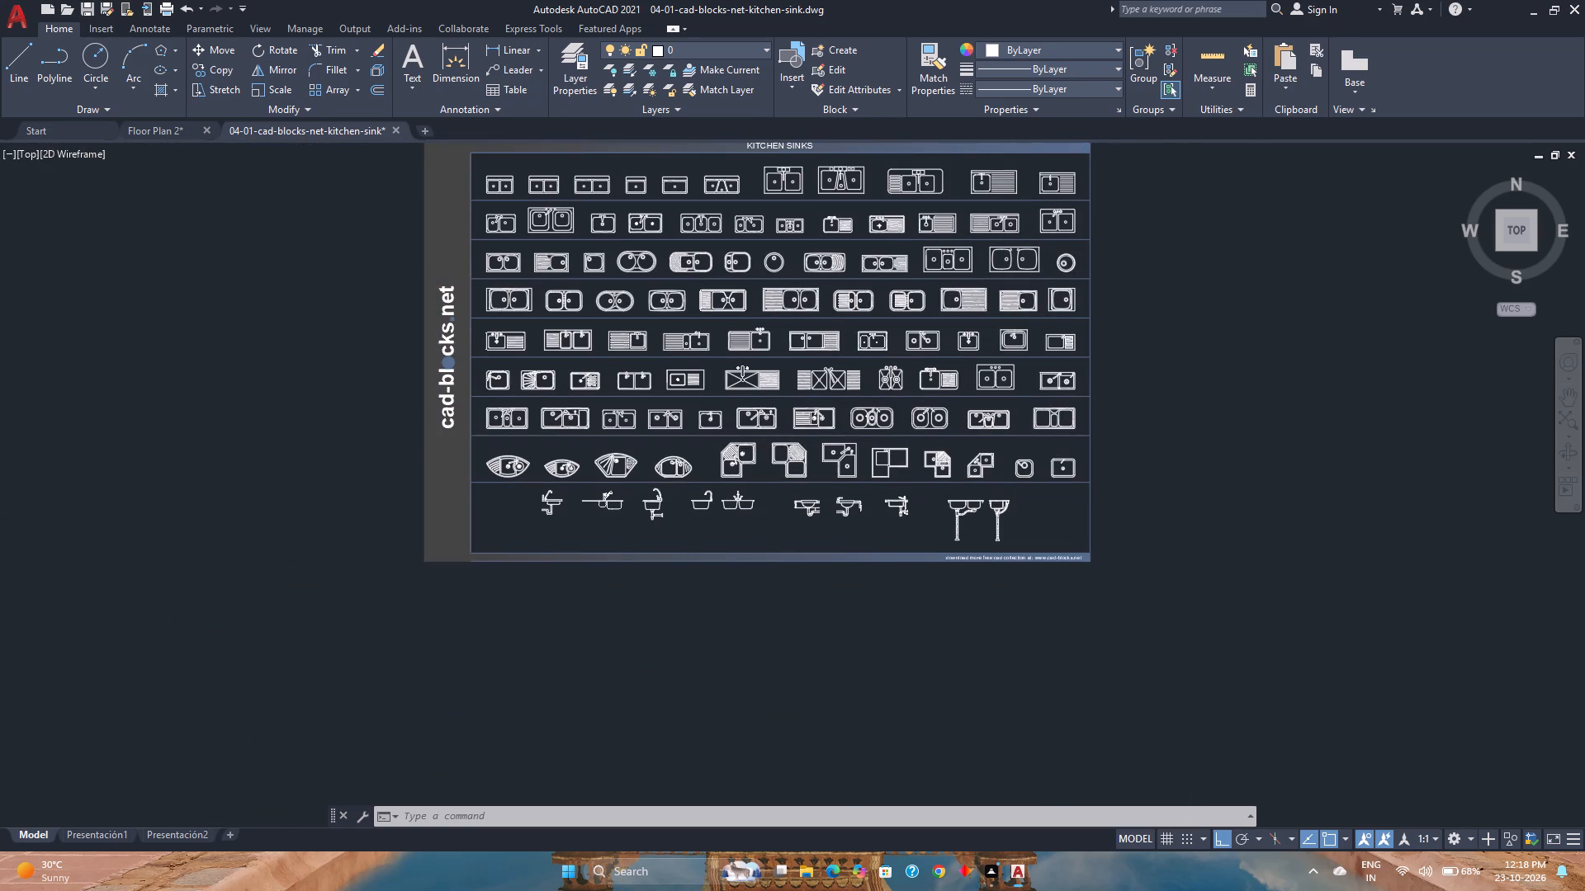
{"action": "middle_click_drag", "start_coordinate": [1215, 328], "coordinate": [1246, 443]}
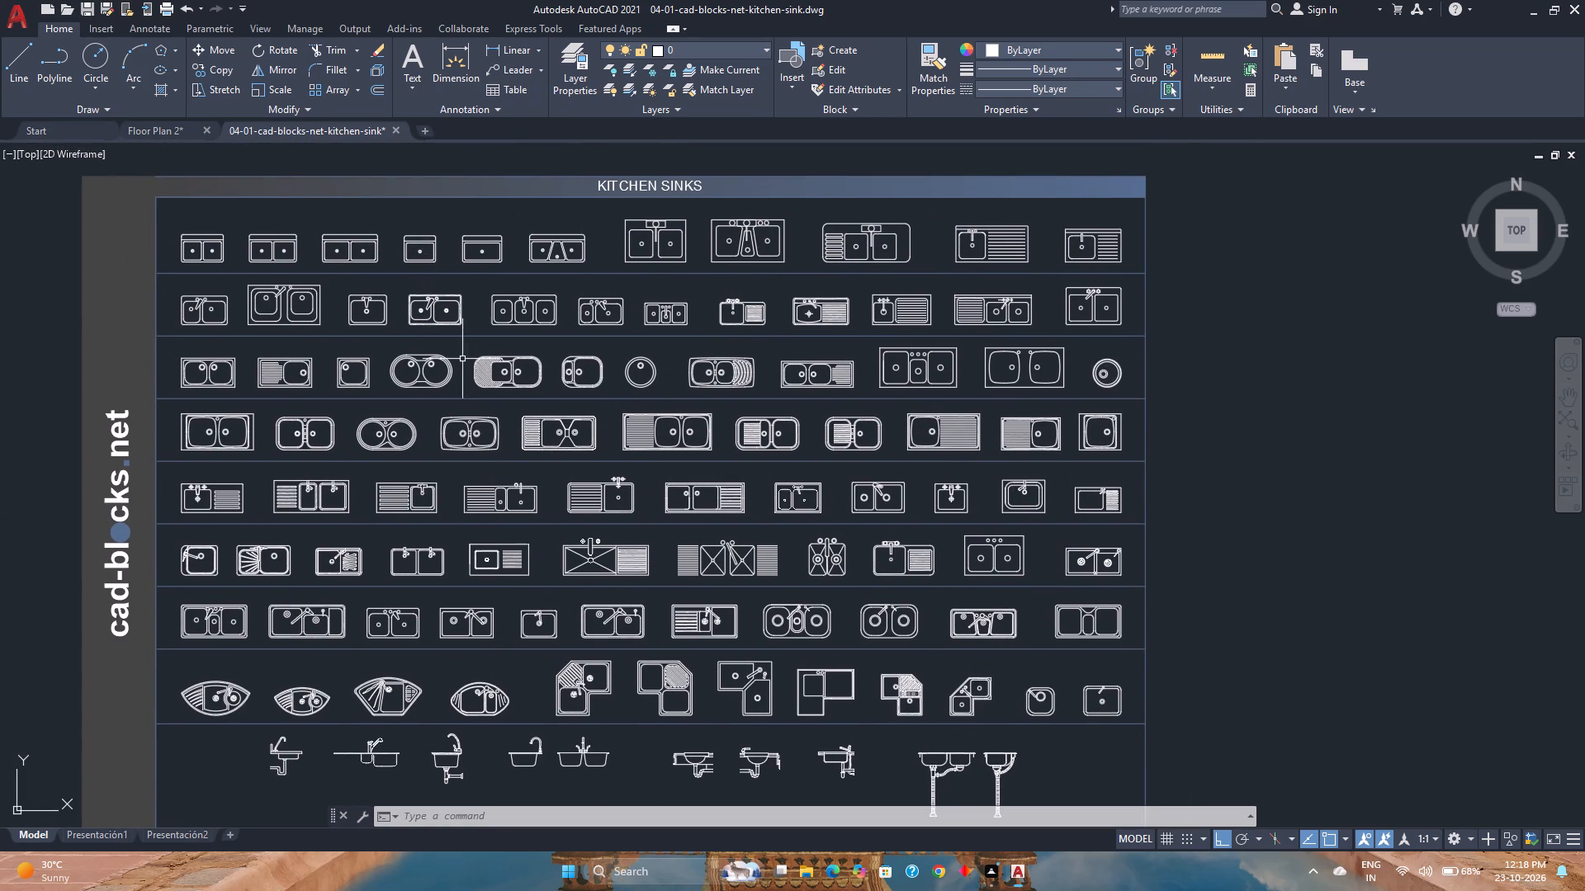
{"action": "left_click", "coordinate": [1115, 364]}
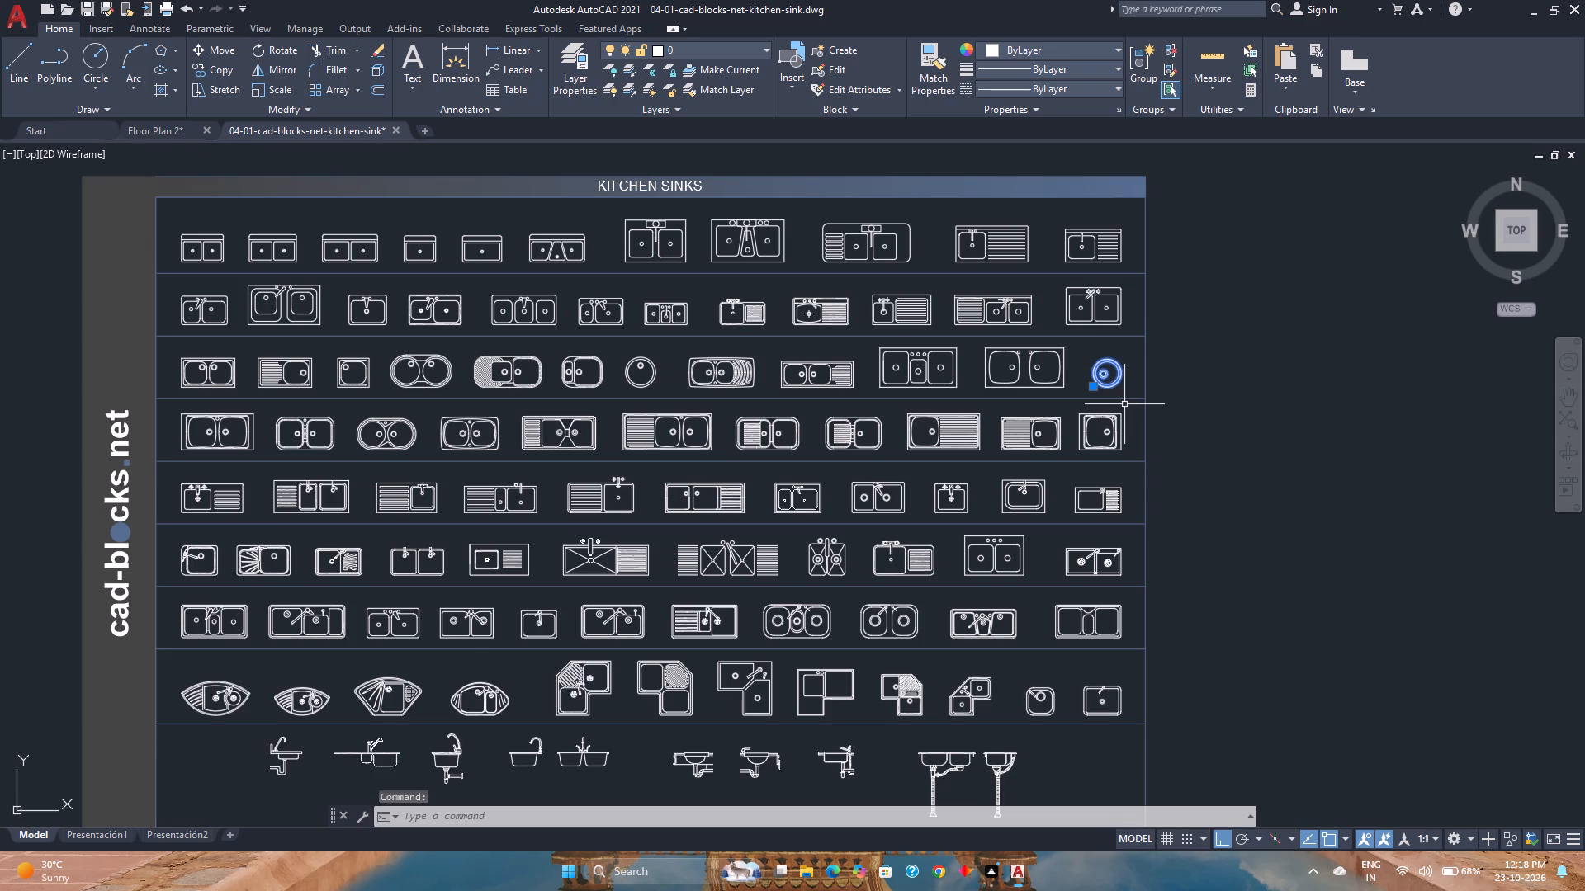
{"action": "key", "text": "ctrl+c"}
Paste the round sink into Floor Plan 2, in the empty area southeast of the Storage room.
{"action": "left_click", "coordinate": [162, 135]}
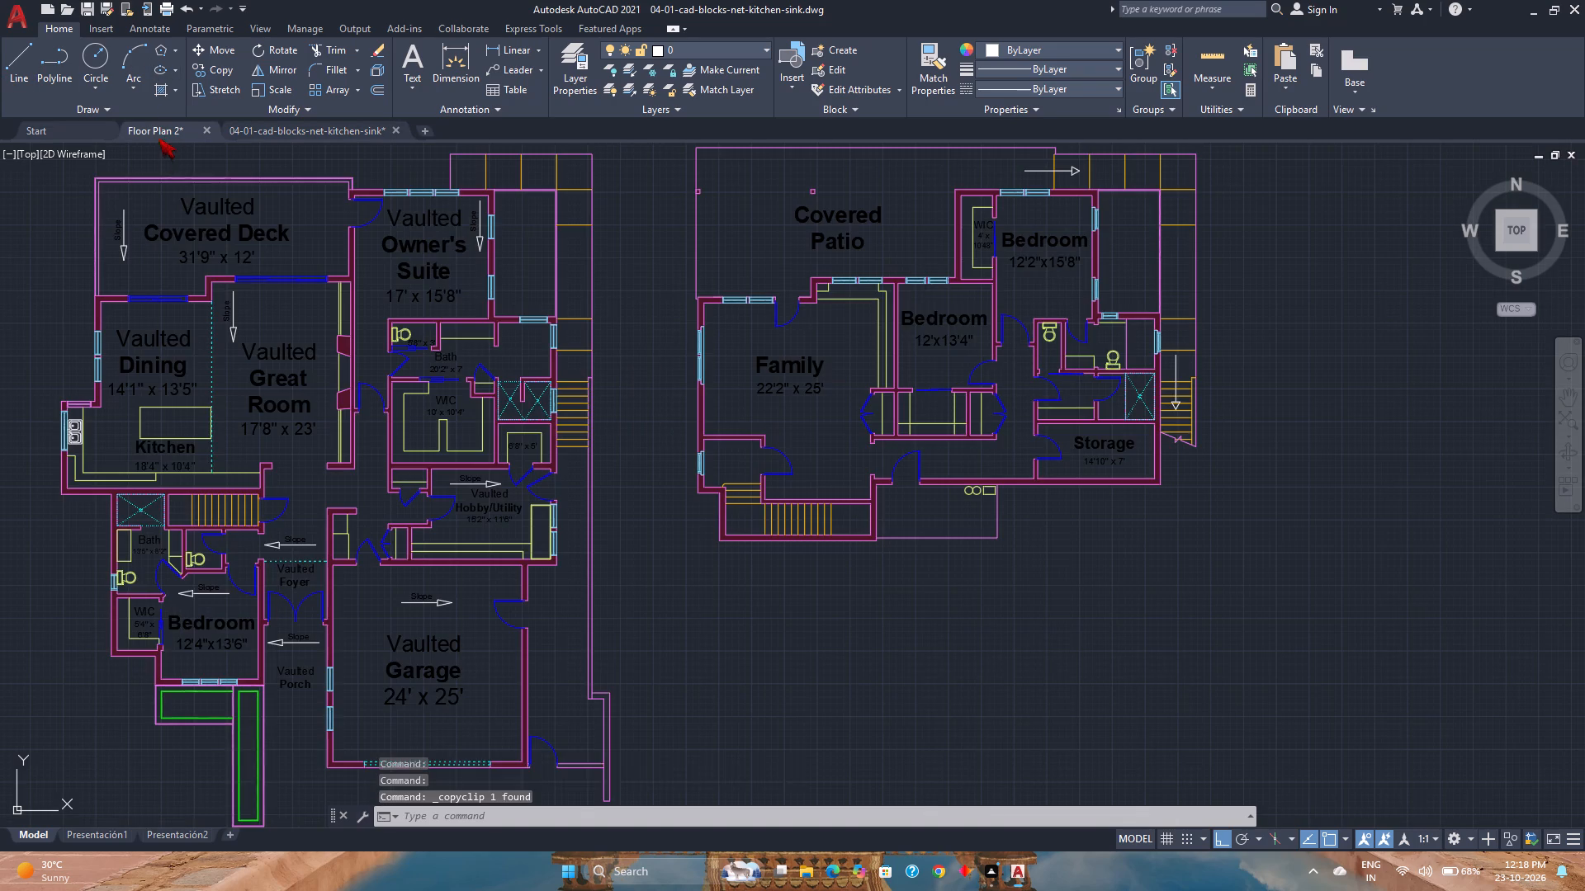
{"action": "key", "text": "ctrl+v"}
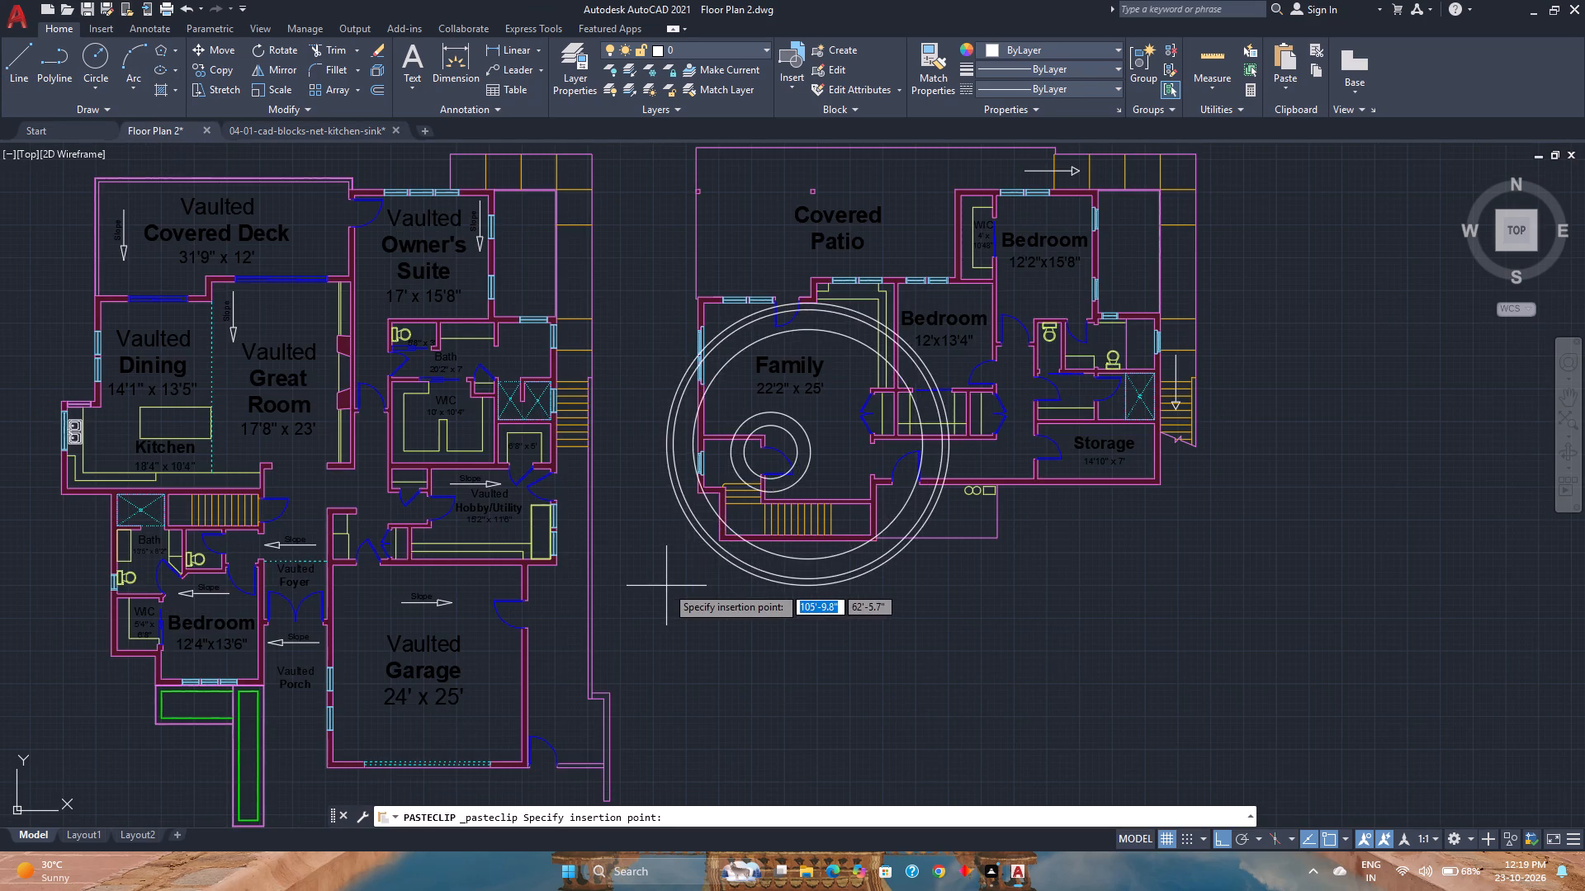
{"action": "scroll", "coordinate": [666, 586], "scroll_direction": "down", "scroll_amount": 2}
{"action": "left_click", "coordinate": [854, 676]}
{"action": "scroll", "coordinate": [987, 683], "scroll_direction": "up", "scroll_amount": 3}
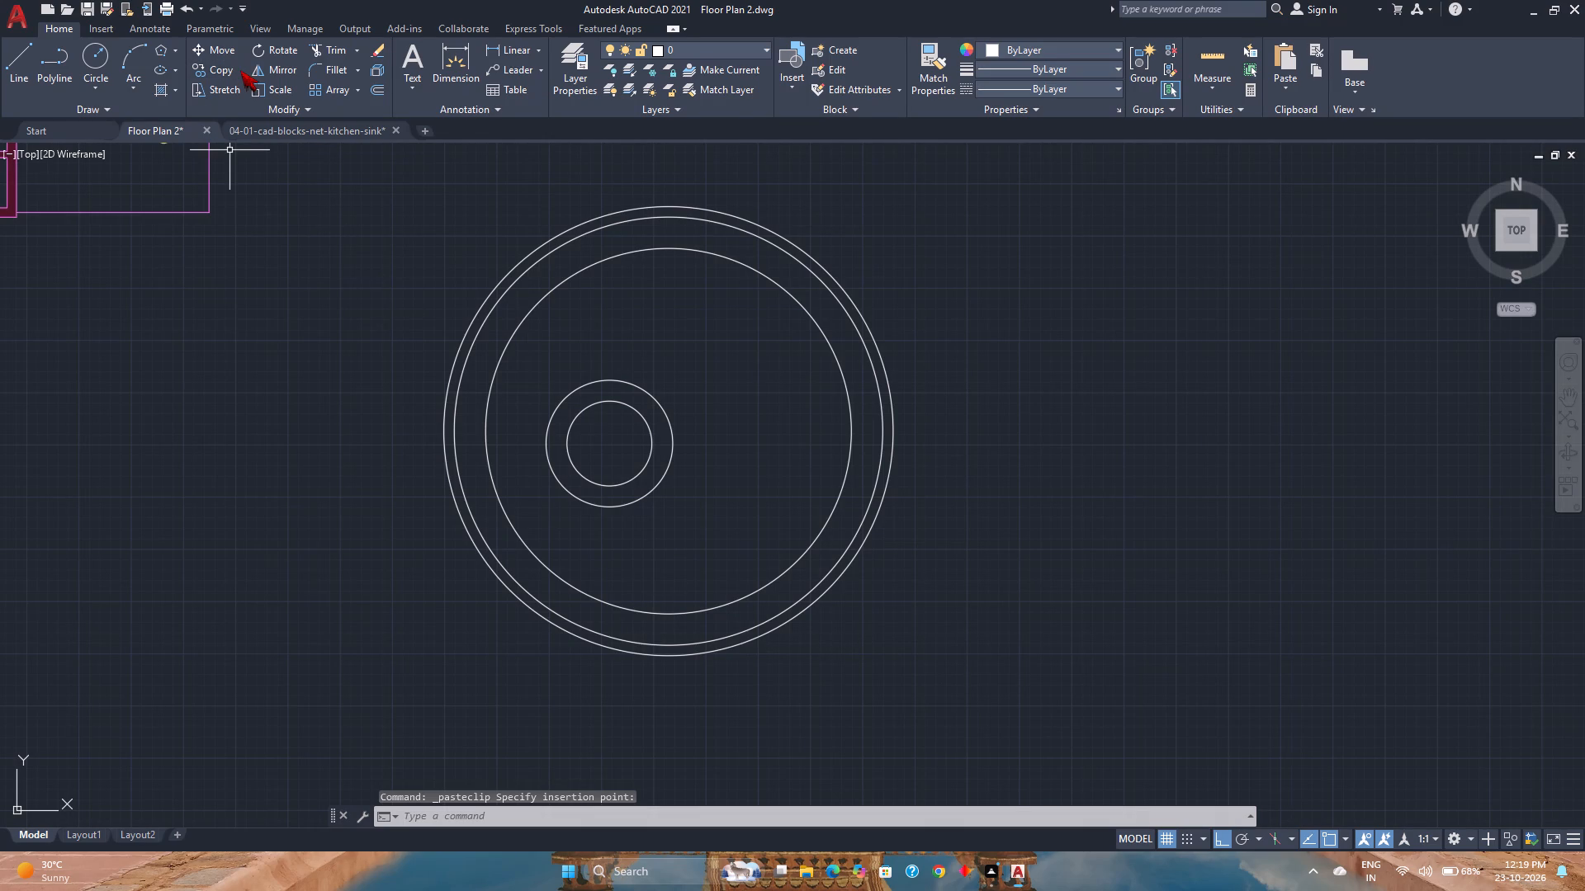
Draw two vertical construction lines, one through the round sink's west quadrant and another at a distance of 1'8" to its east.
{"action": "type", "text": "xl'"}
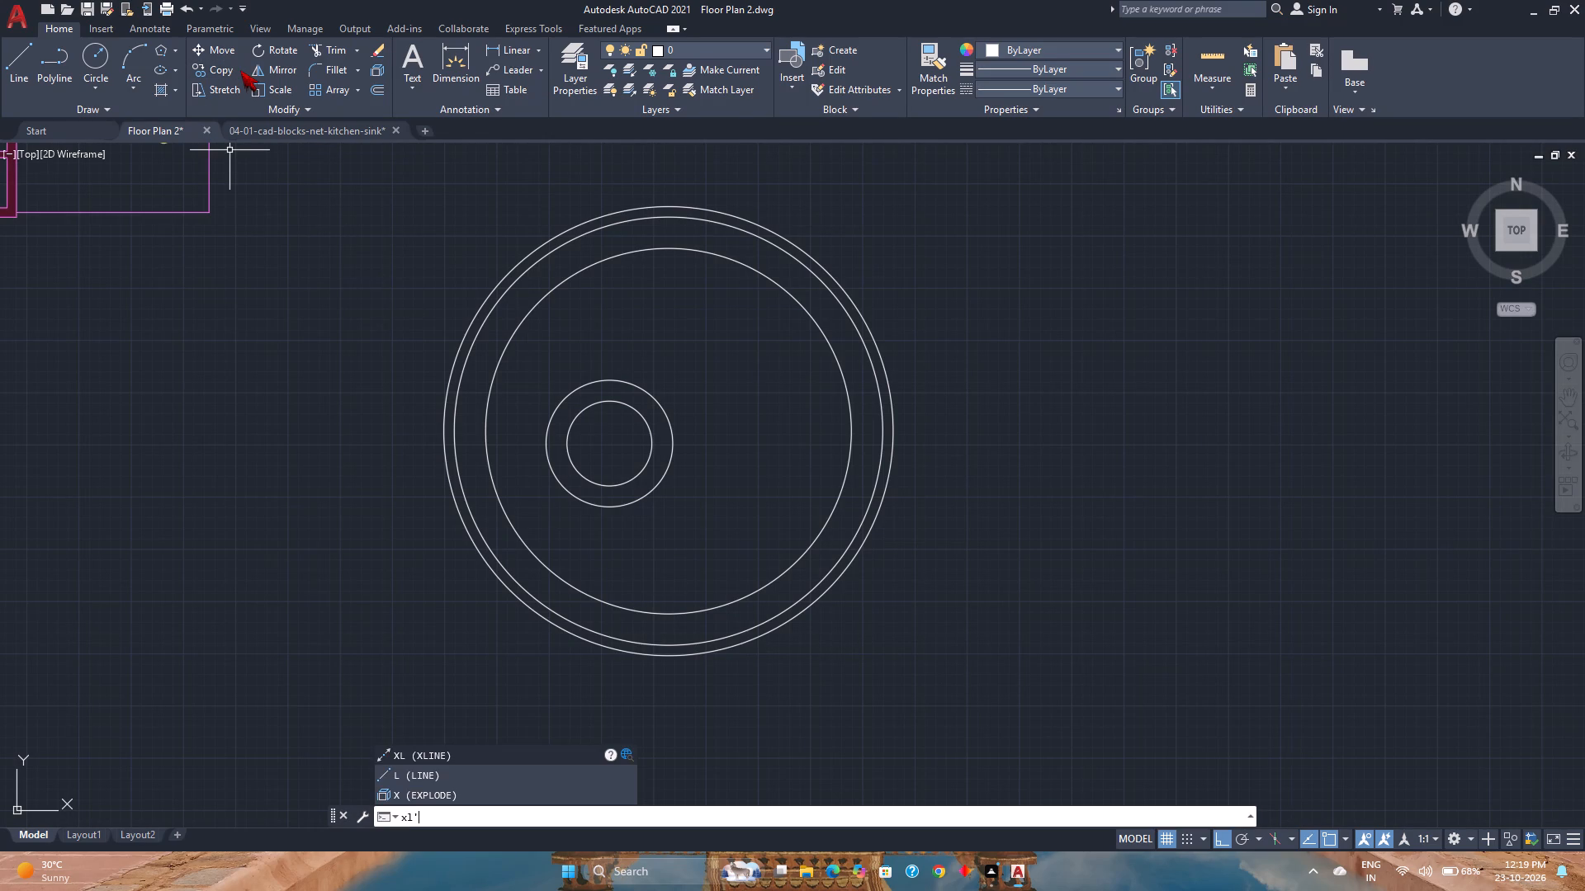
{"action": "key", "text": "BackSpace"}
{"action": "key", "text": "Return"}
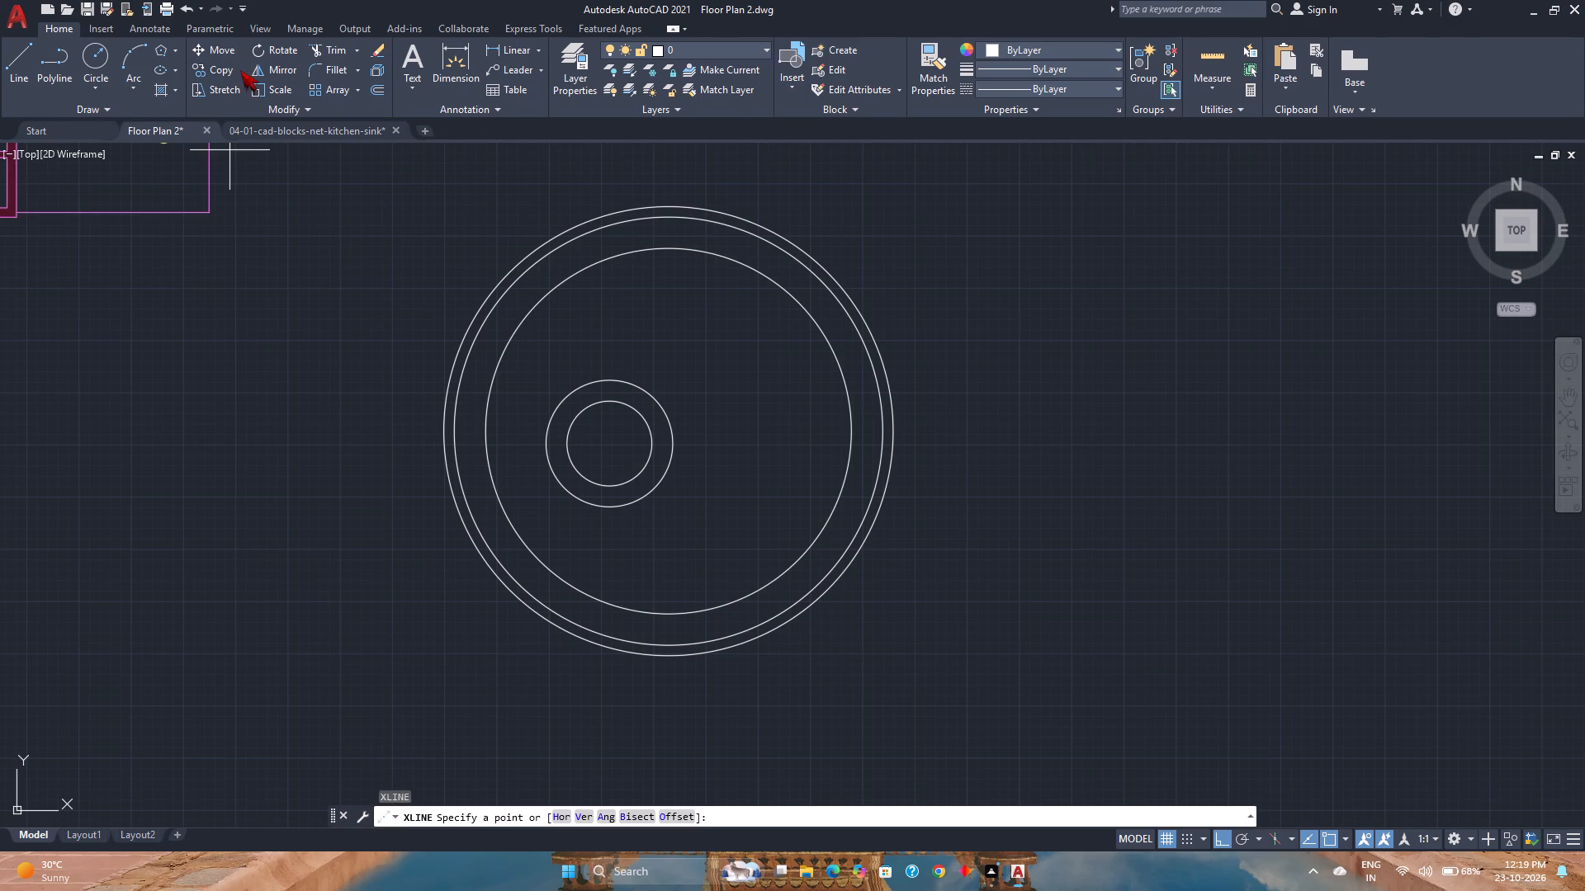
{"action": "key", "text": "v"}
{"action": "key", "text": "Return"}
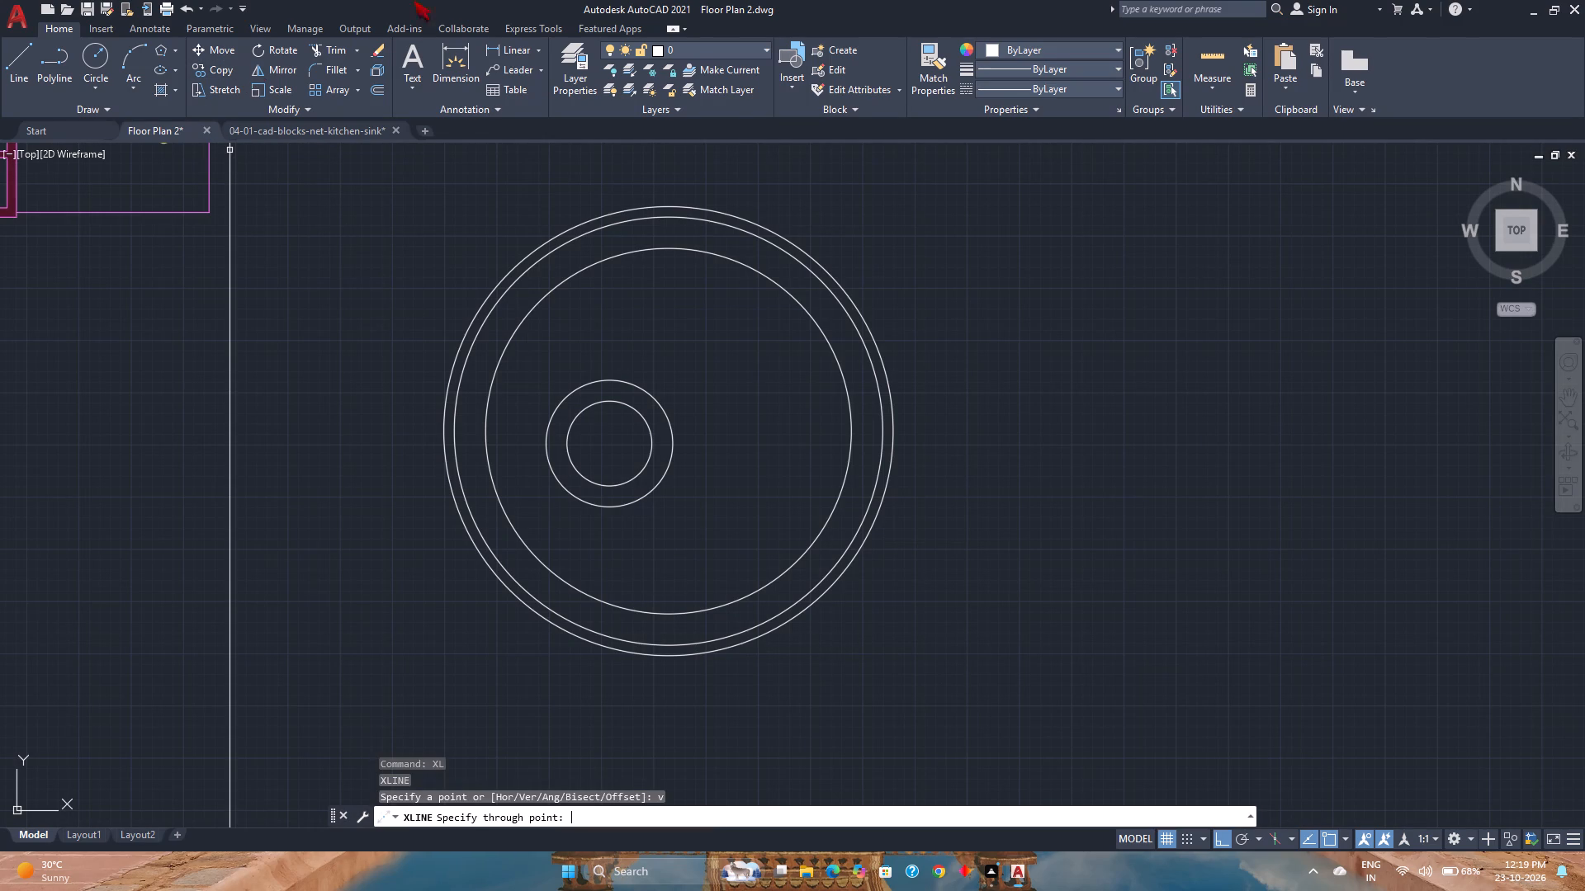
{"action": "left_click", "coordinate": [442, 428]}
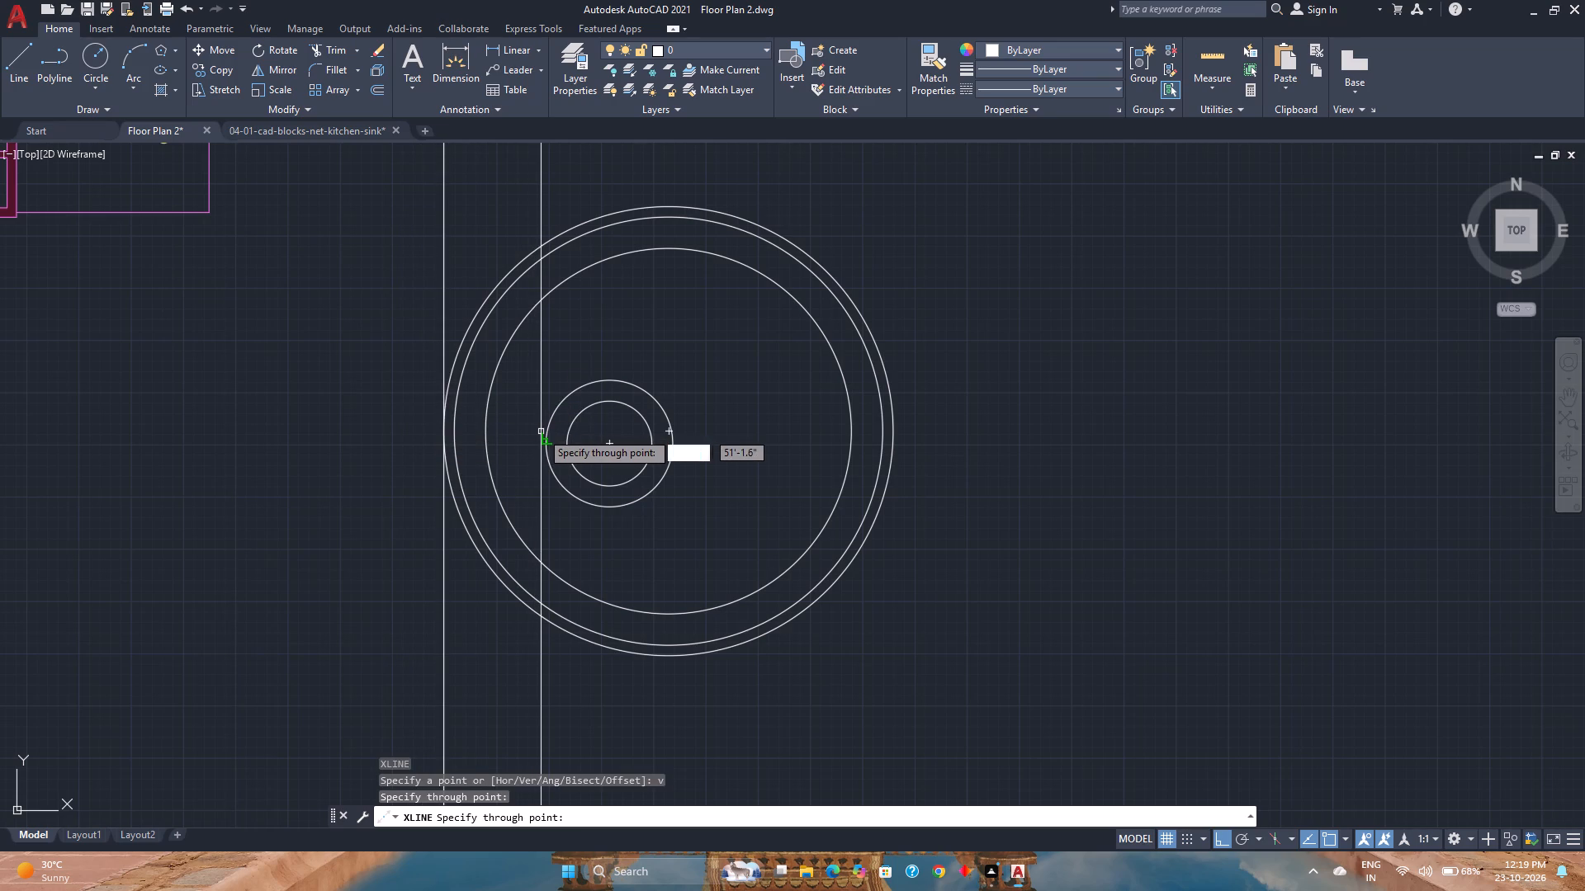
{"action": "type", "text": "1'8\""}
{"action": "key", "text": "Return"}
{"action": "key", "text": "Escape"}
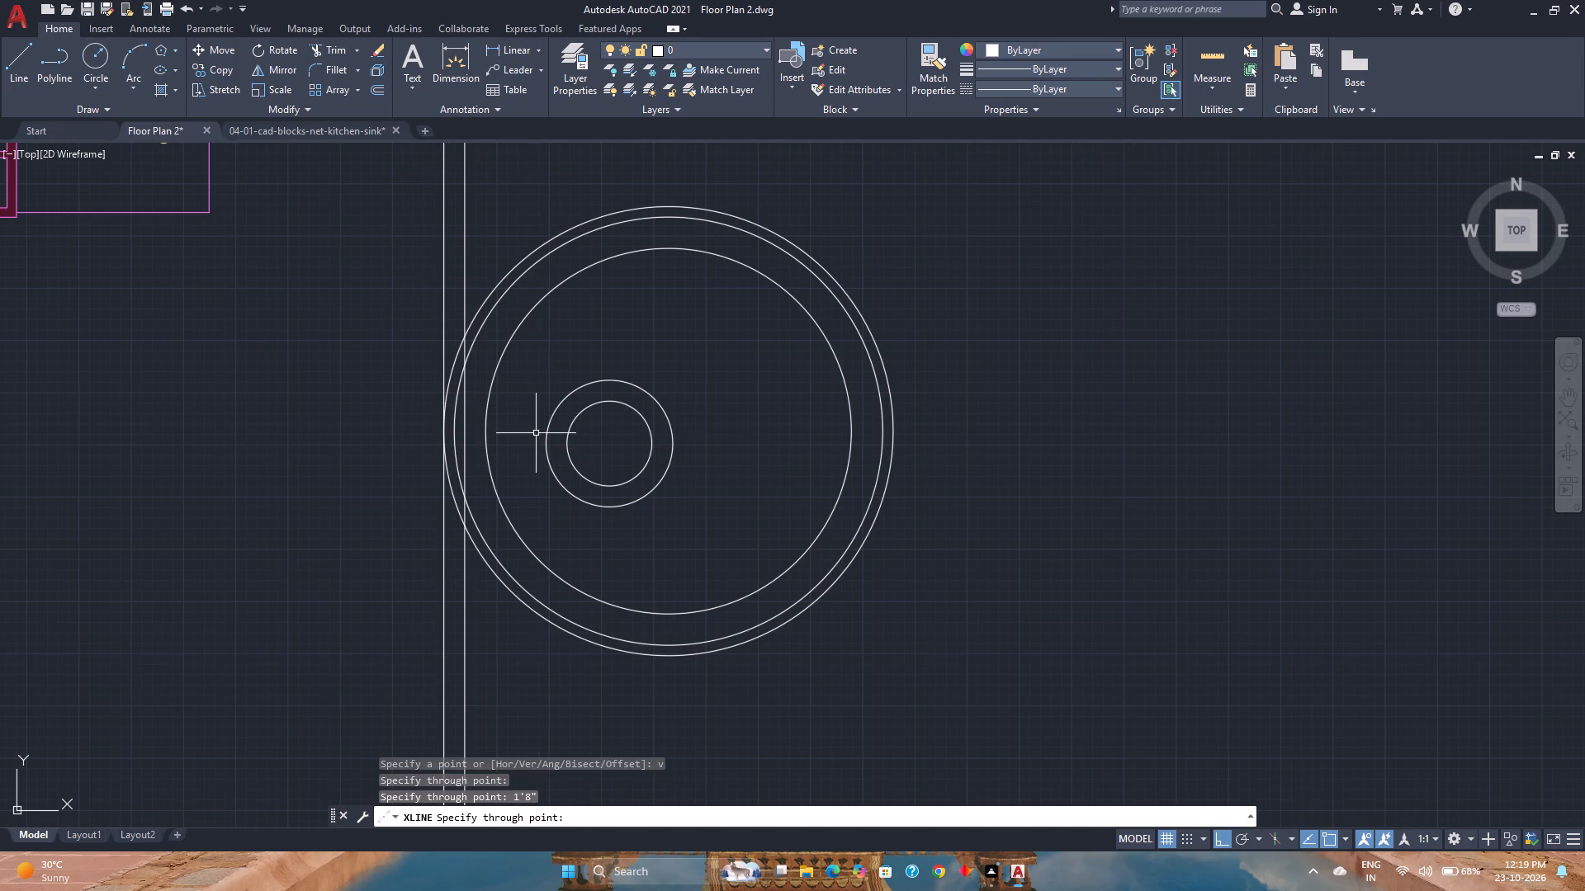
Offset the construction line at the sink's west quadrant 1'8" to the east.
{"action": "scroll", "coordinate": [552, 621], "scroll_direction": "up", "scroll_amount": 2}
{"action": "middle_click", "coordinate": [475, 634]}
{"action": "middle_click_drag", "start_coordinate": [475, 634], "coordinate": [686, 545]}
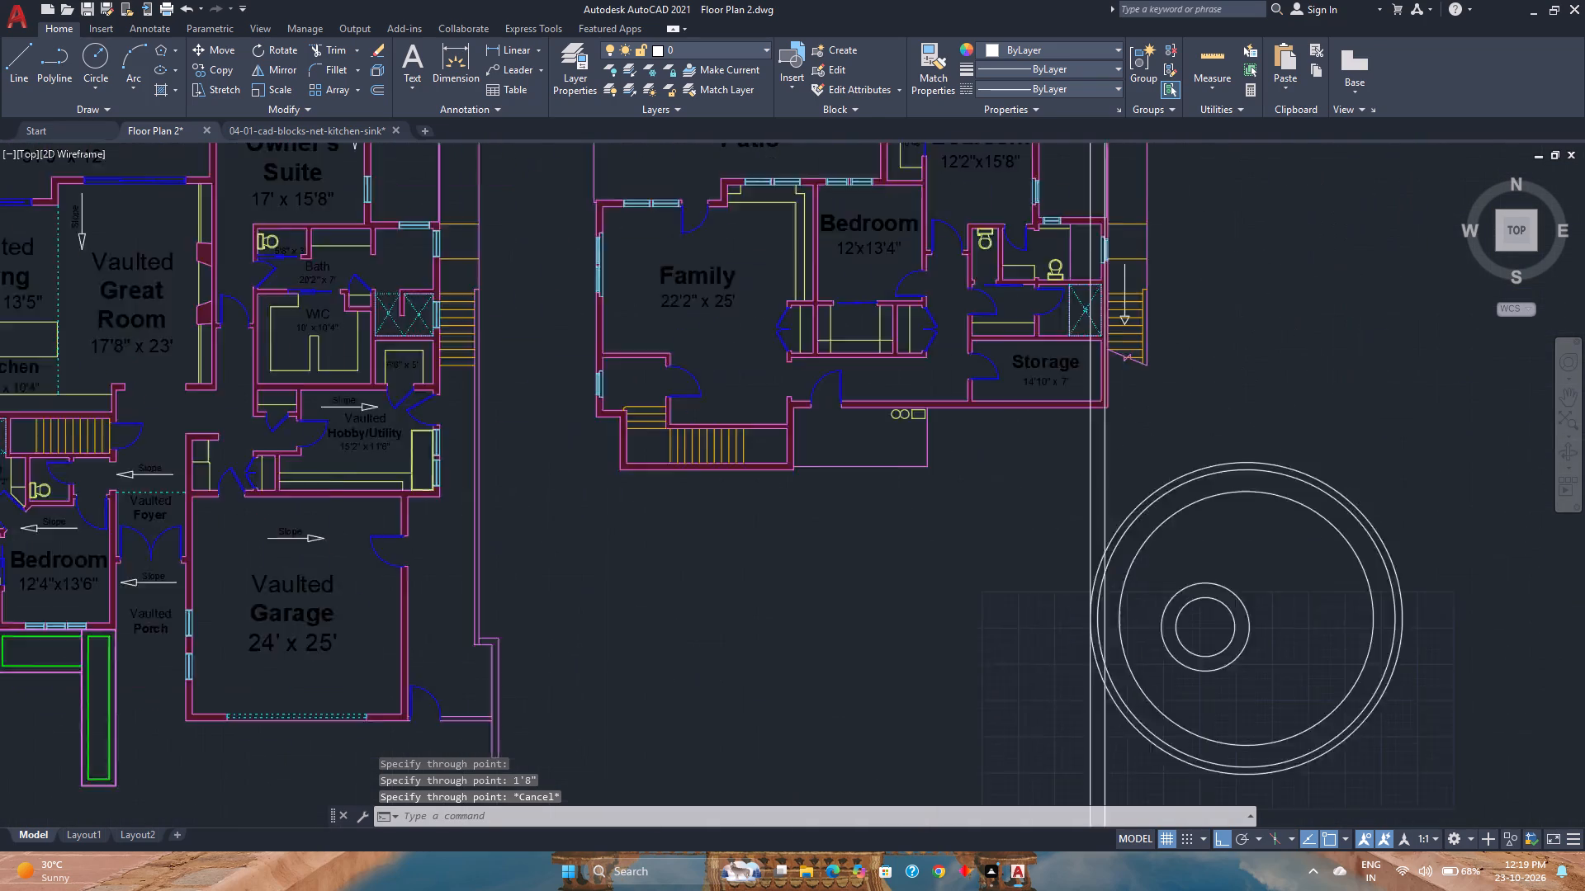
{"action": "scroll", "coordinate": [1241, 528], "scroll_direction": "up", "scroll_amount": 6}
{"action": "middle_click_drag", "start_coordinate": [1241, 540], "coordinate": [1057, 382]}
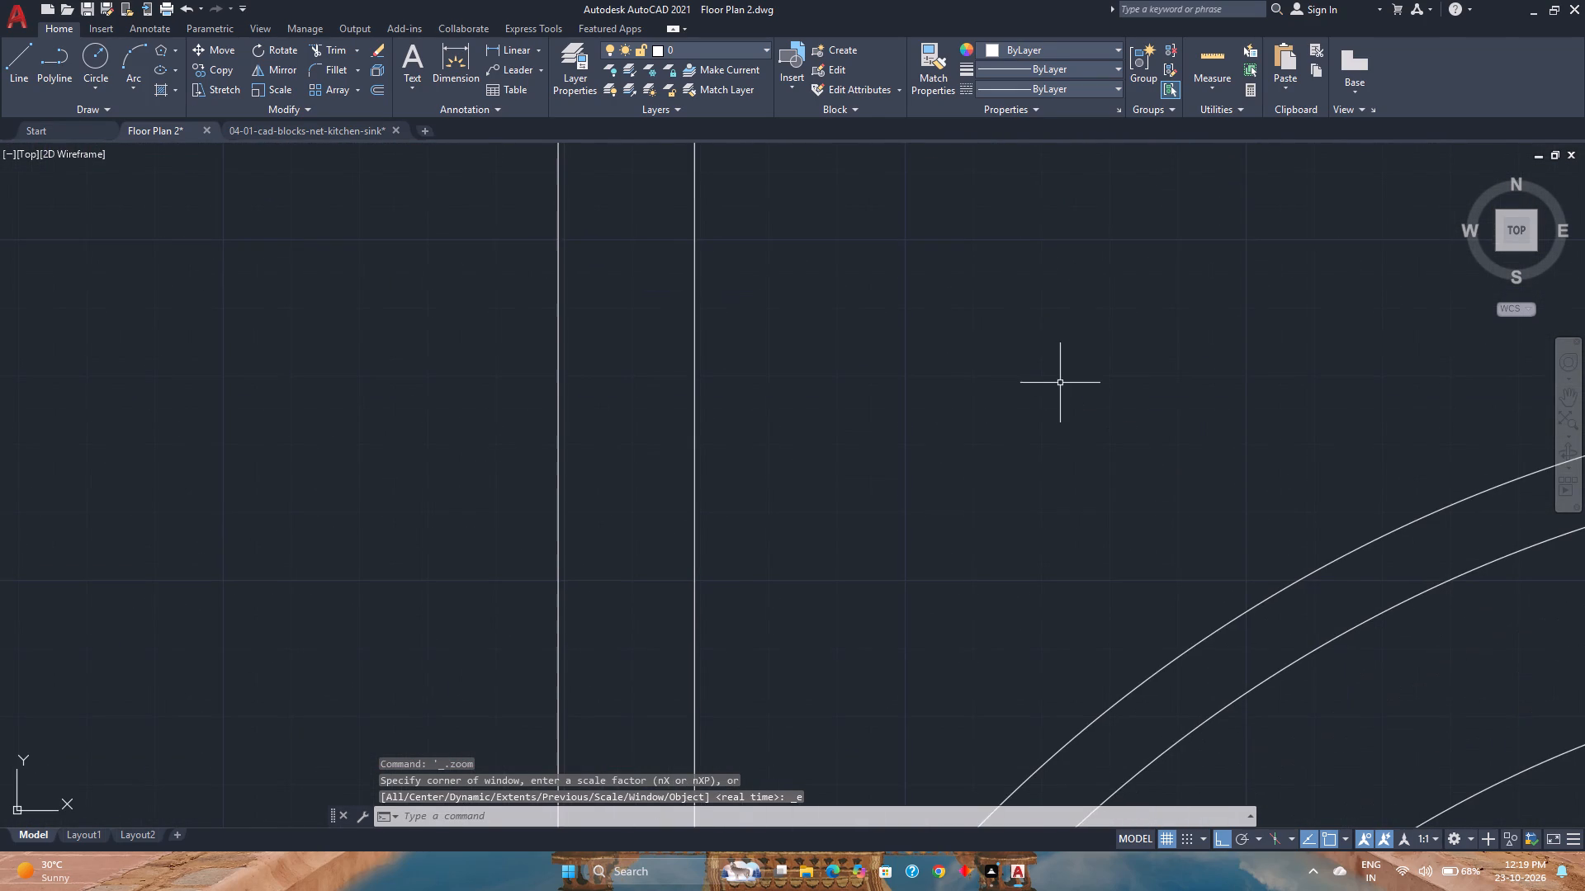
{"action": "left_click", "coordinate": [1212, 58]}
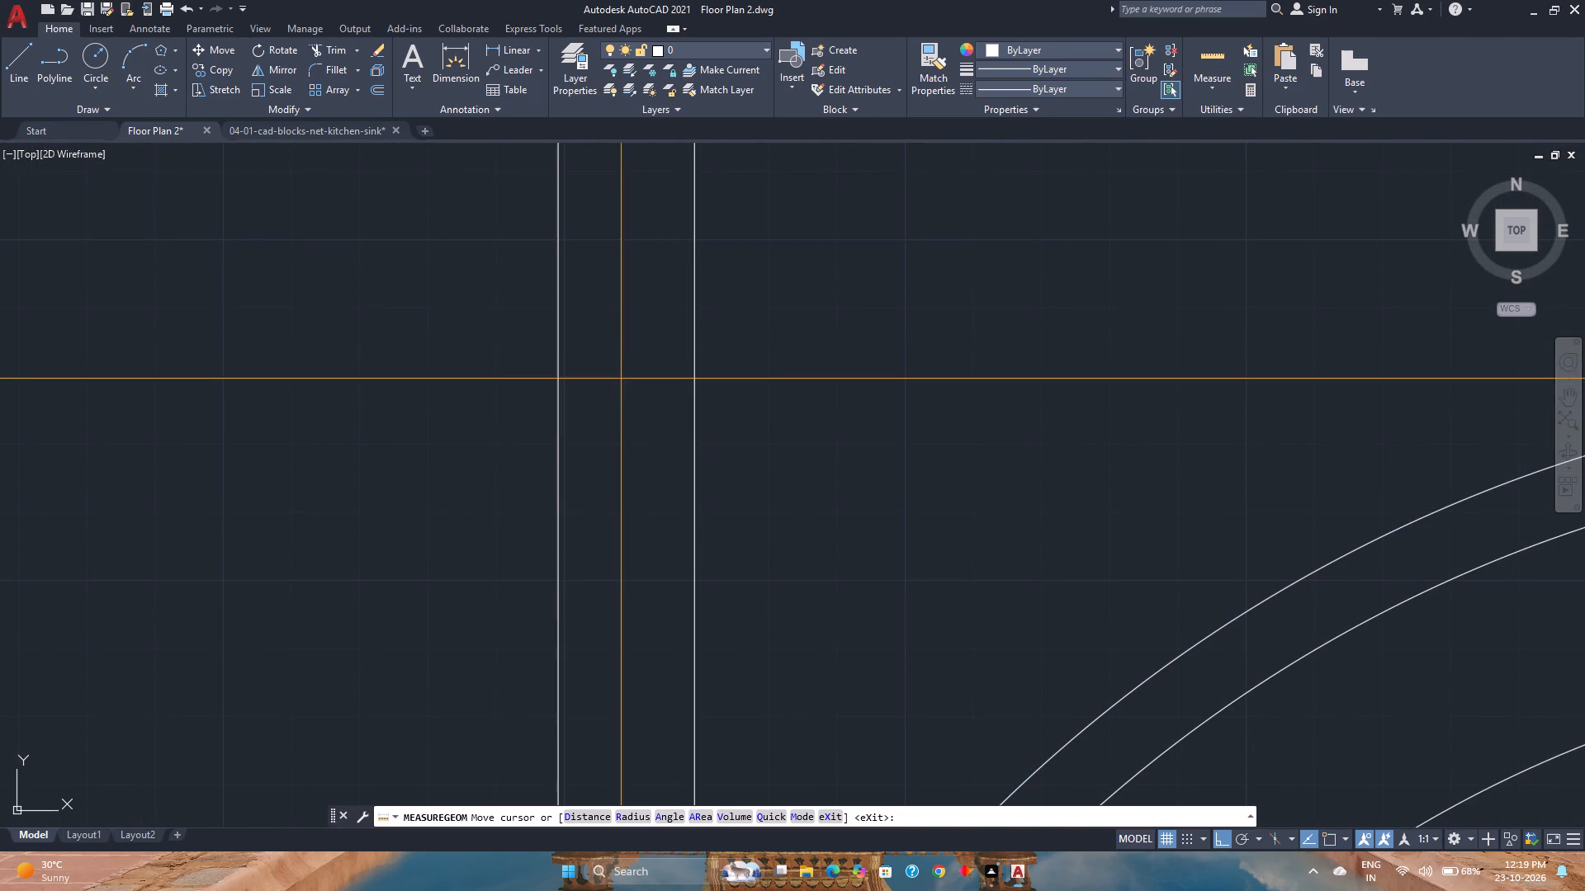
{"action": "left_click", "coordinate": [376, 87]}
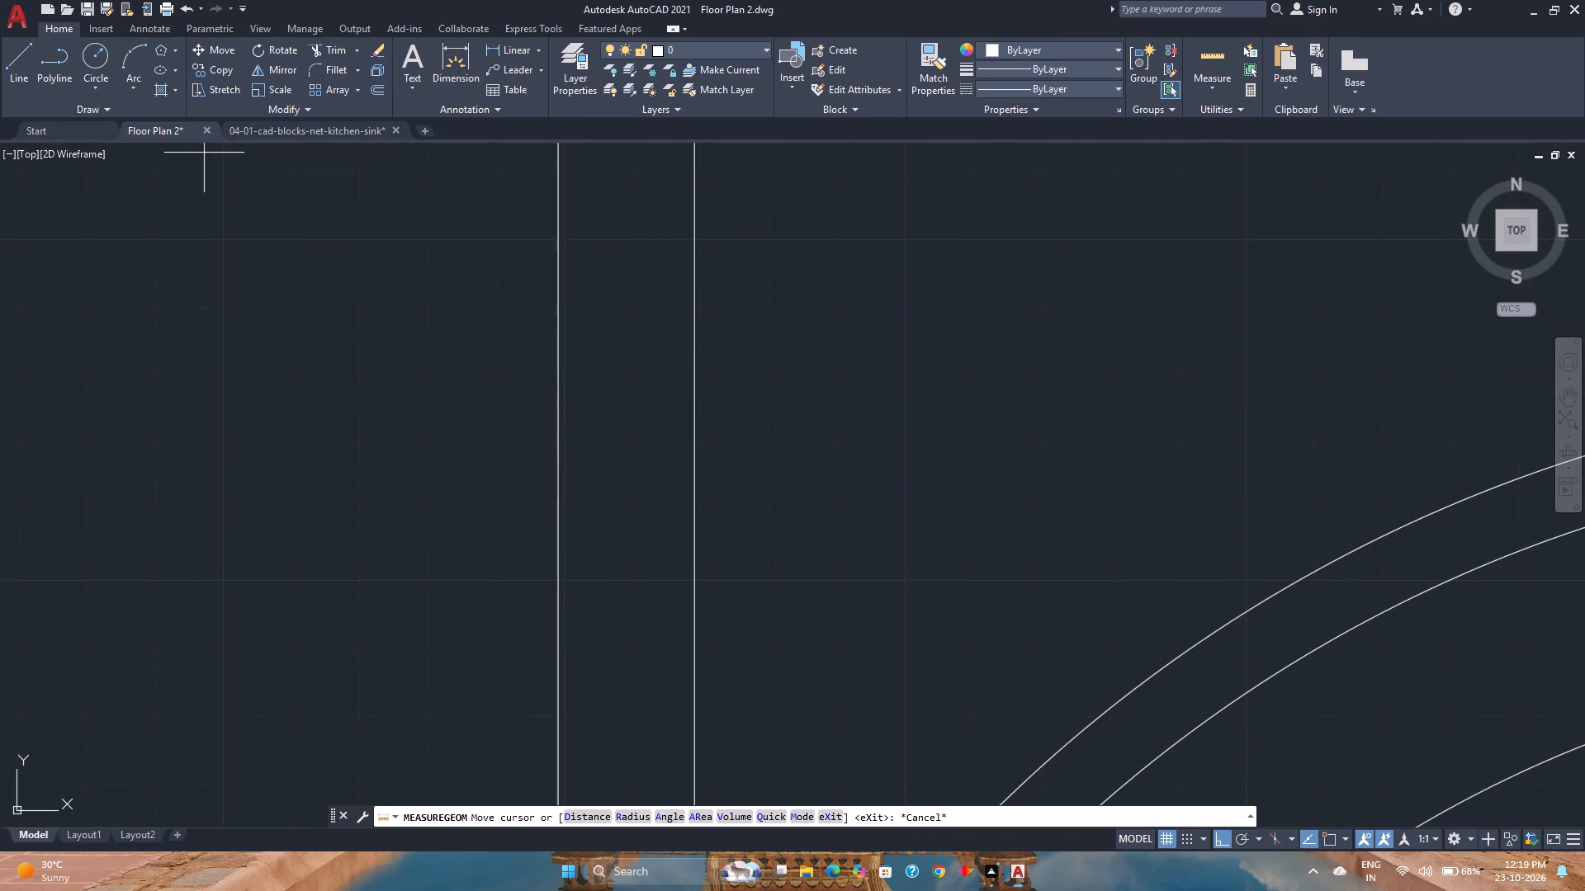
{"action": "key", "text": "Return"}
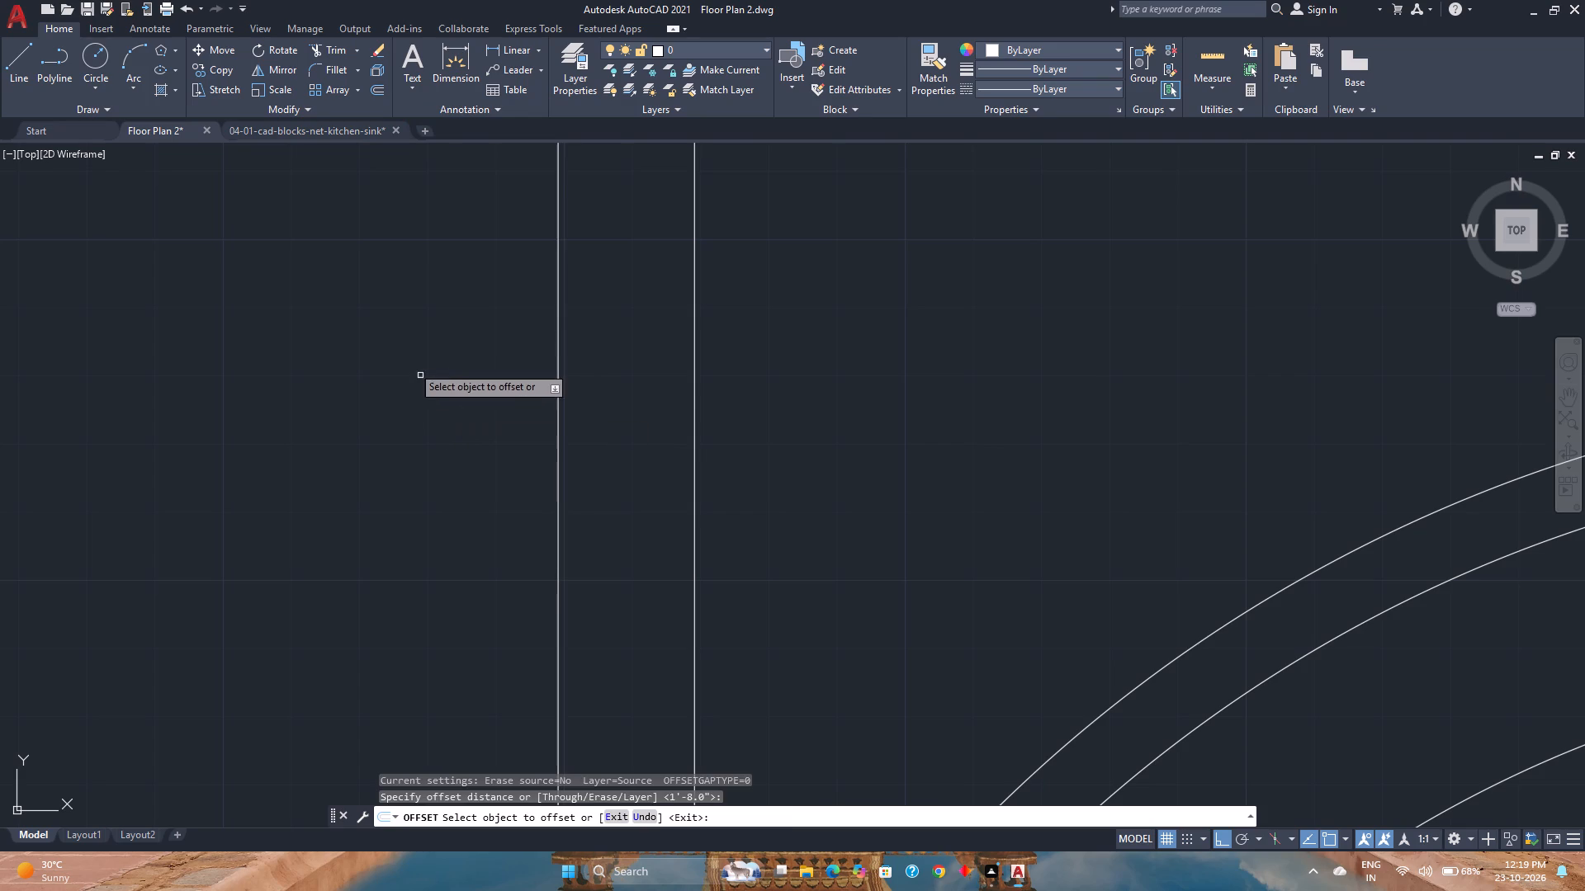
{"action": "left_click", "coordinate": [560, 365]}
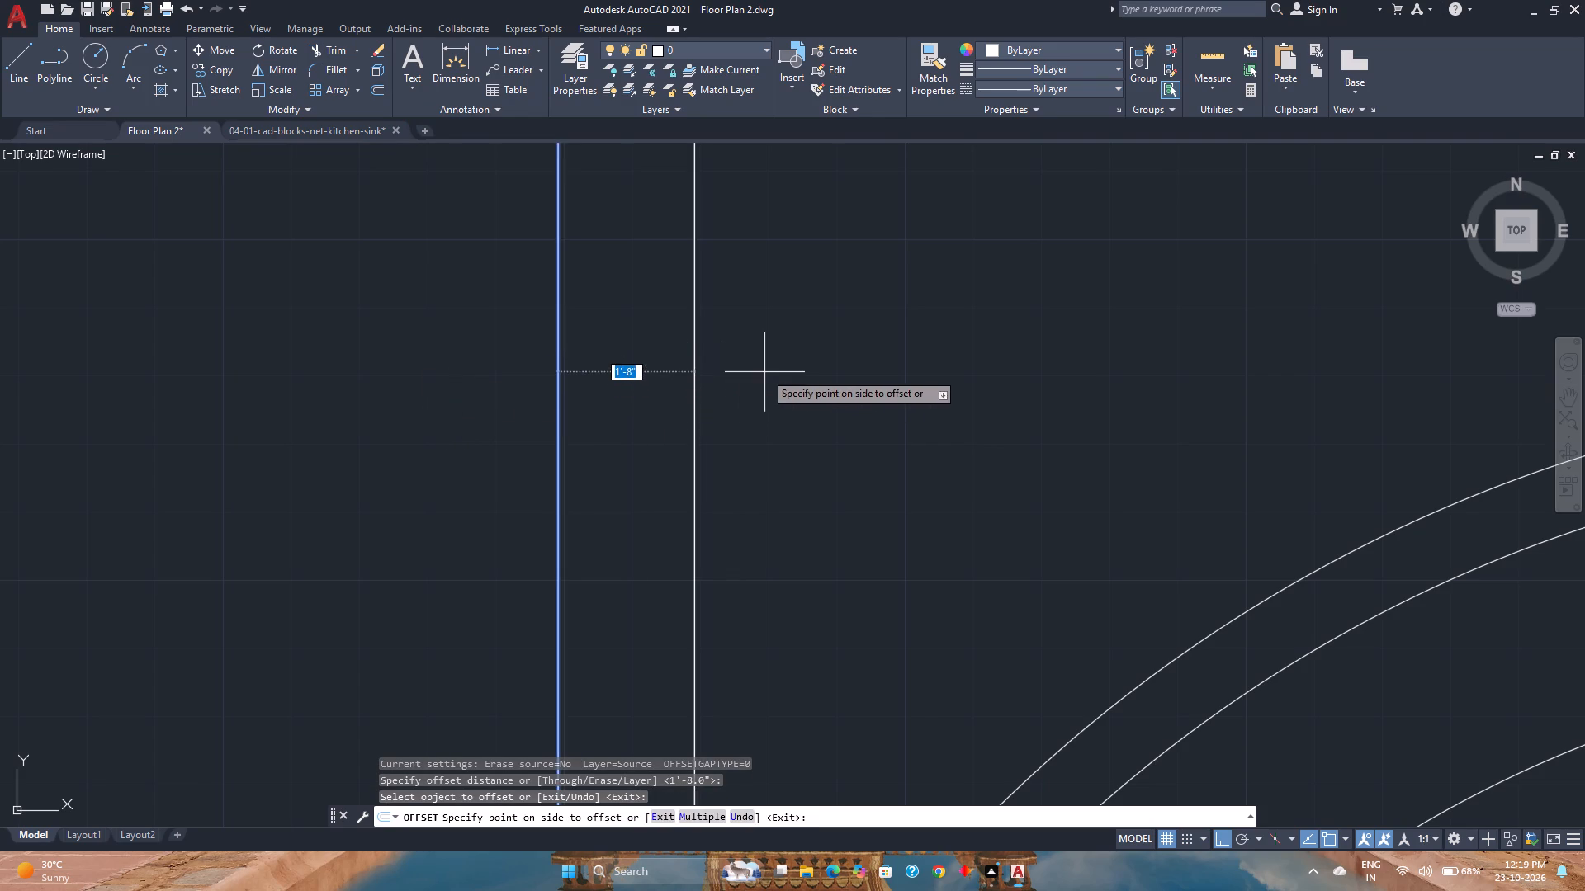
{"action": "scroll", "coordinate": [764, 372], "scroll_direction": "up", "scroll_amount": 2}
{"action": "scroll", "coordinate": [589, 377], "scroll_direction": "up", "scroll_amount": 6}
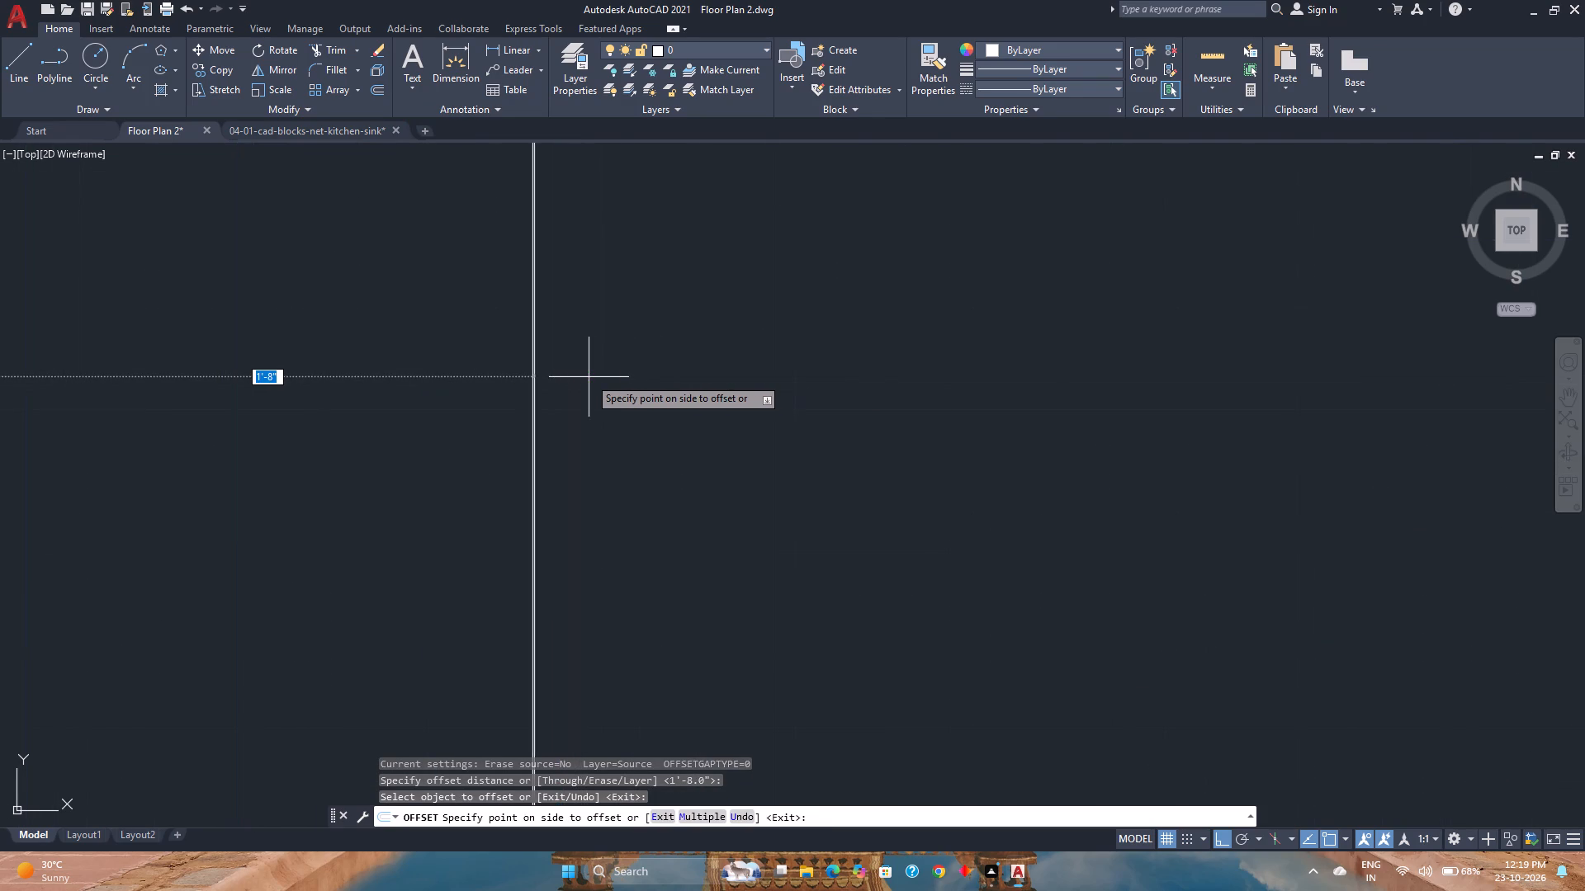
{"action": "scroll", "coordinate": [538, 377], "scroll_direction": "up", "scroll_amount": 9}
{"action": "left_click", "coordinate": [537, 377]}
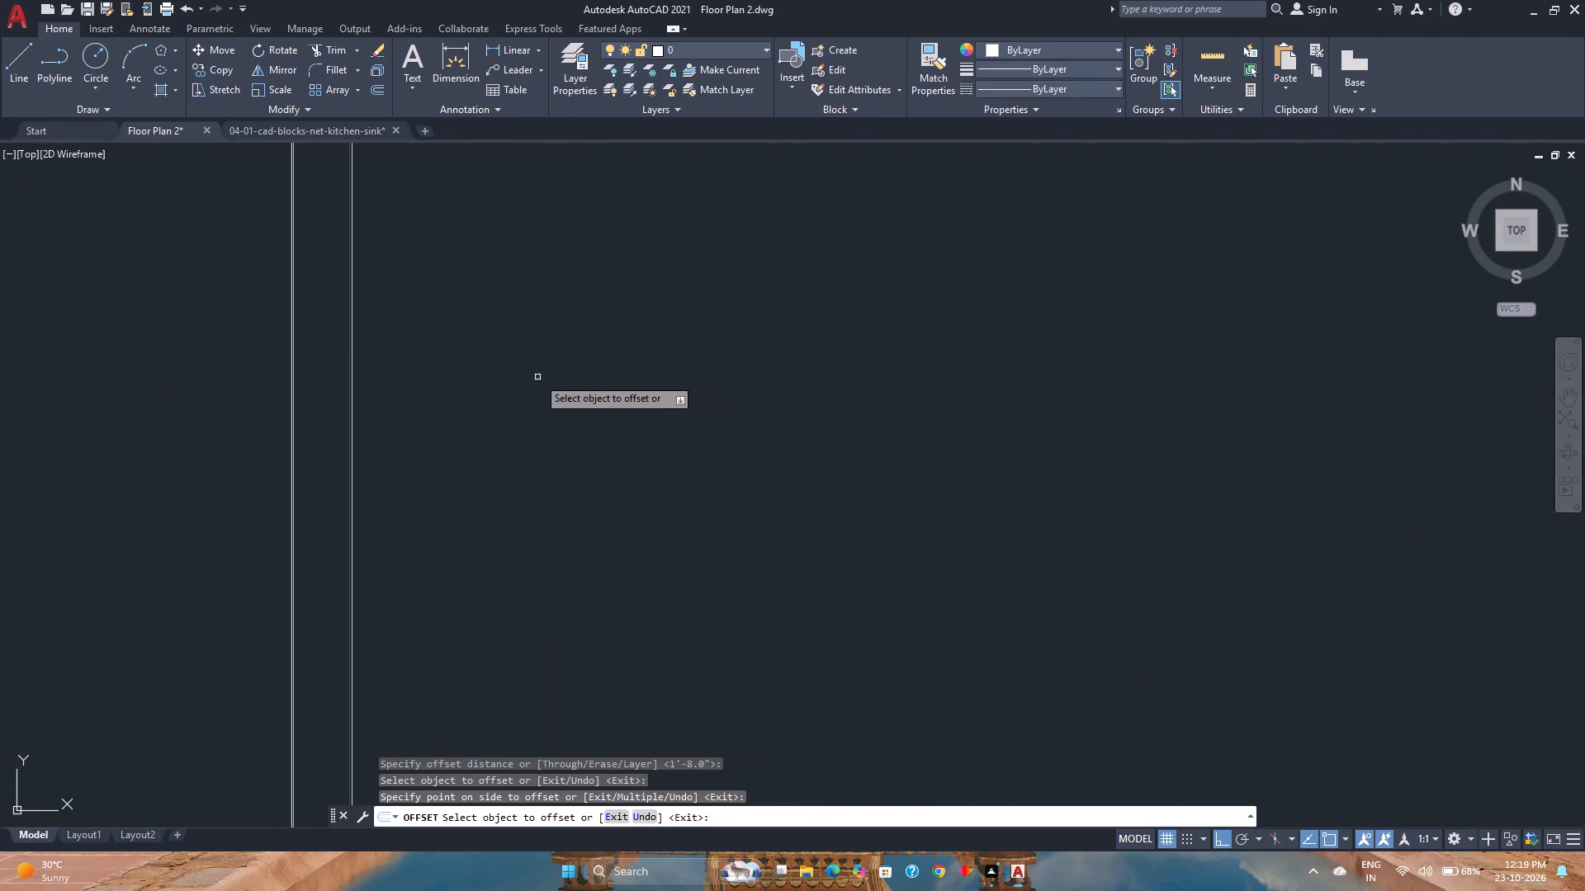
{"action": "key", "text": "Escape"}
Erase the western of the two nearly coincident construction lines, about 1'8" east of the sink's west quadrant.
{"action": "scroll", "coordinate": [272, 435], "scroll_direction": "up", "scroll_amount": 1}
{"action": "middle_click_drag", "start_coordinate": [272, 434], "coordinate": [274, 434]}
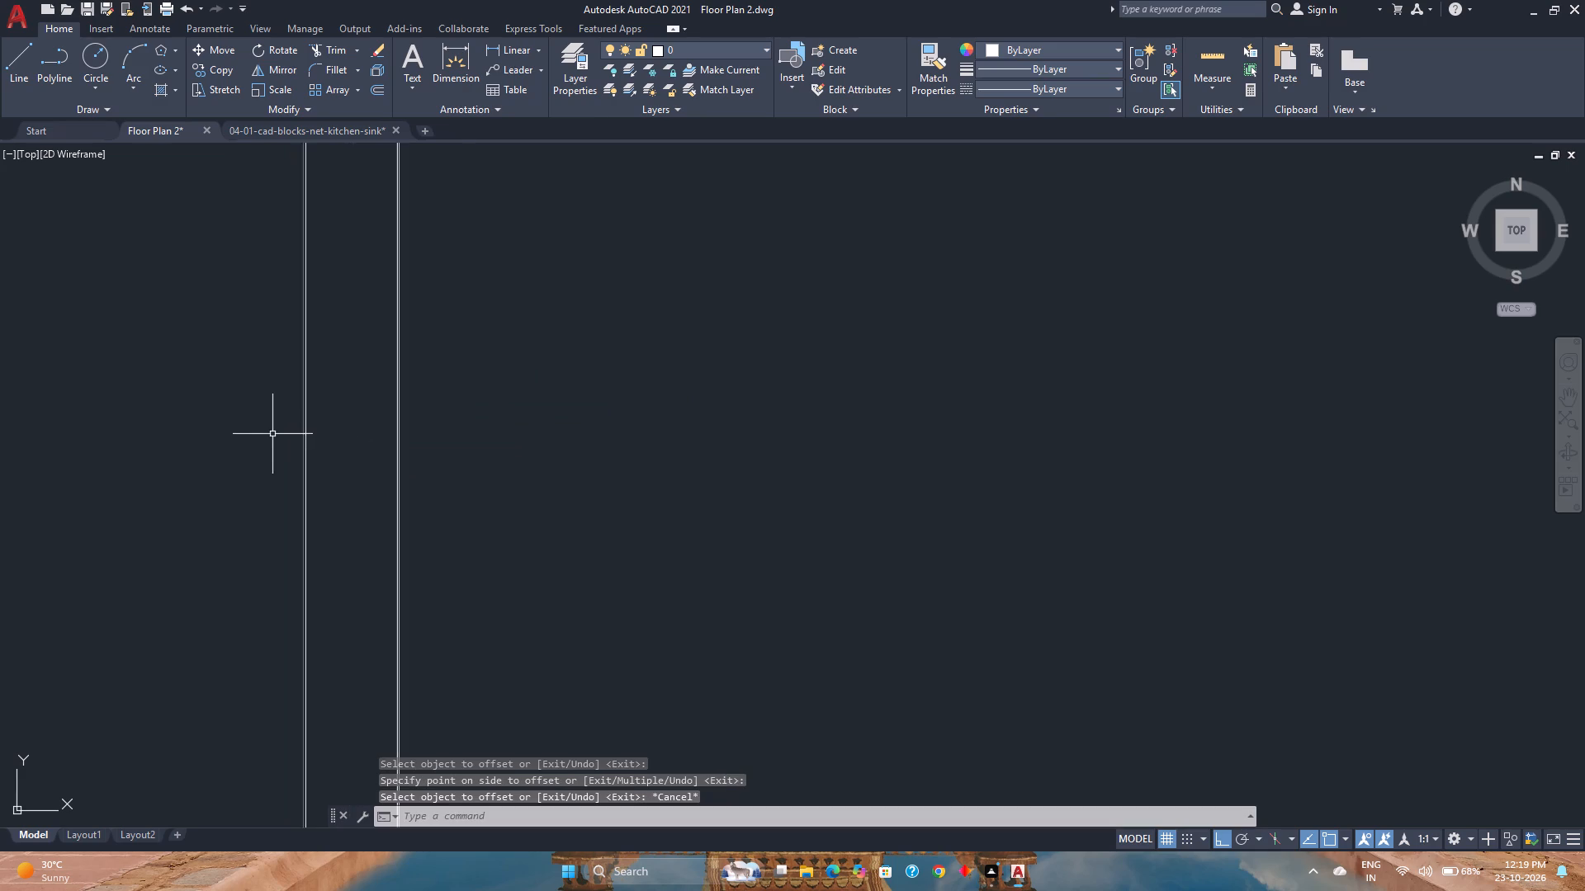
{"action": "middle_click_drag", "start_coordinate": [274, 434], "coordinate": [400, 540]}
{"action": "left_click", "coordinate": [442, 522]}
{"action": "left_click", "coordinate": [368, 516]}
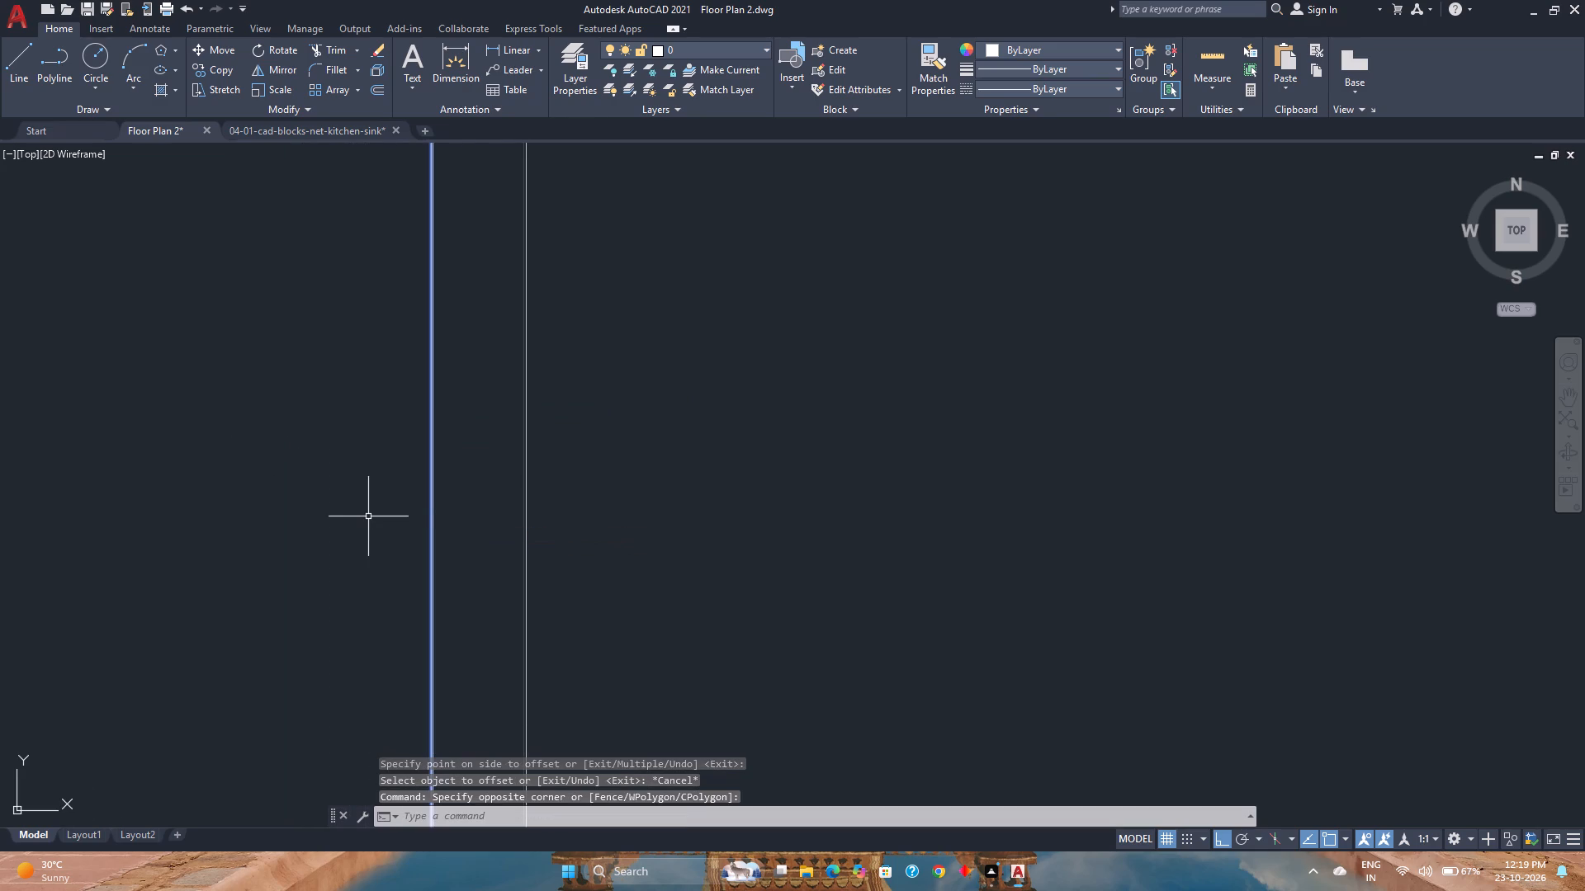
{"action": "key", "text": "Delete"}
Scale the round sink down from its west quadrant so its diameter fits between the two construction lines 1'8" apart.
{"action": "scroll", "coordinate": [368, 516], "scroll_direction": "down", "scroll_amount": 20}
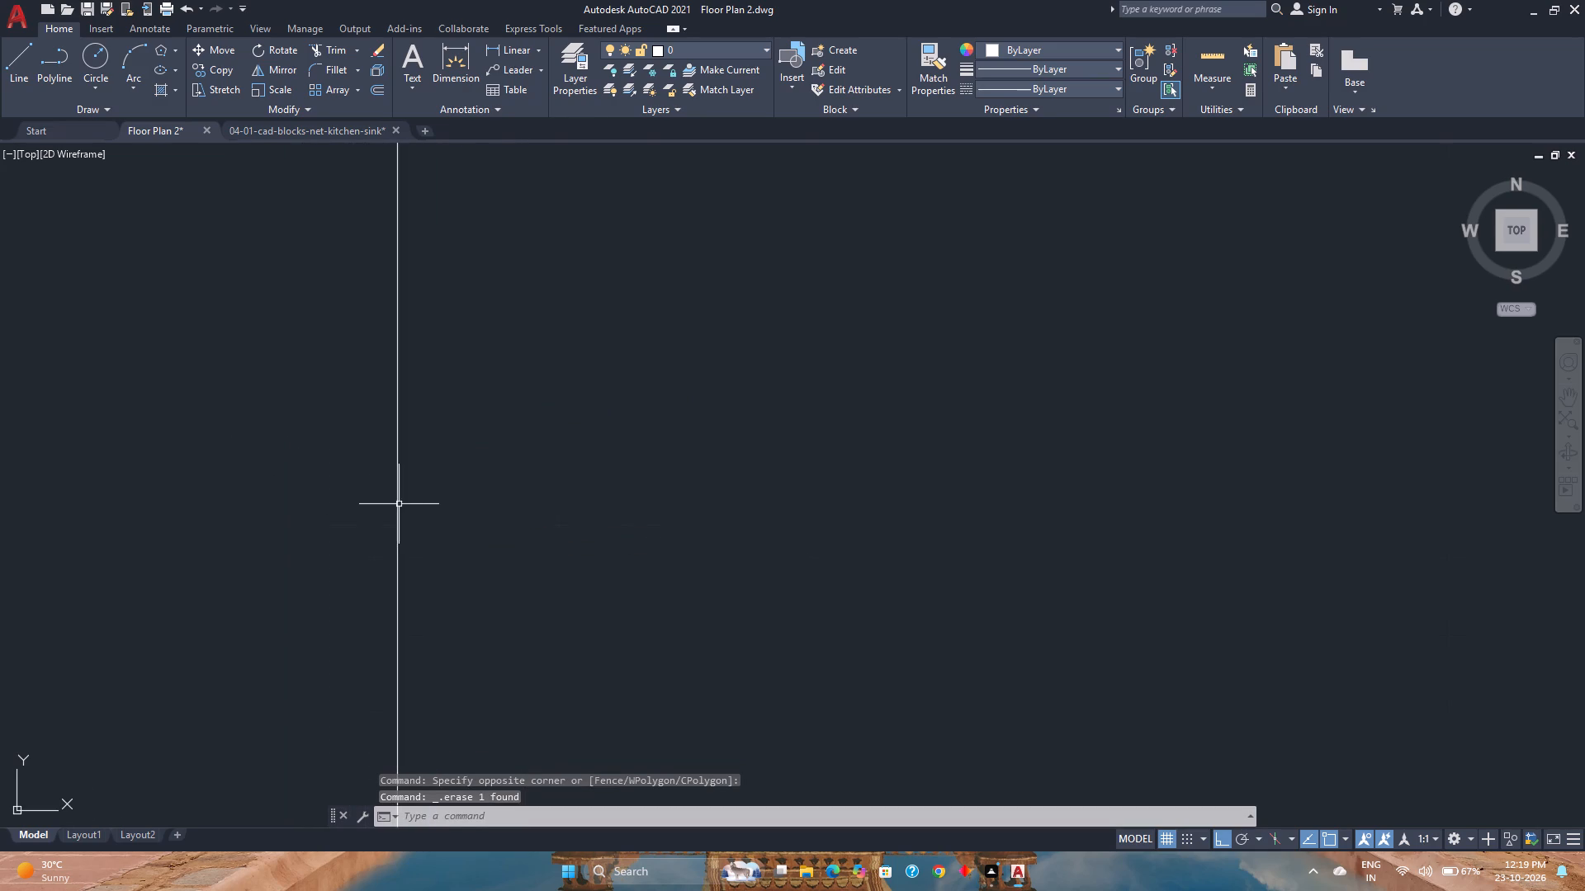
{"action": "scroll", "coordinate": [399, 504], "scroll_direction": "down", "scroll_amount": 16}
{"action": "middle_click_drag", "start_coordinate": [443, 536], "coordinate": [550, 385]}
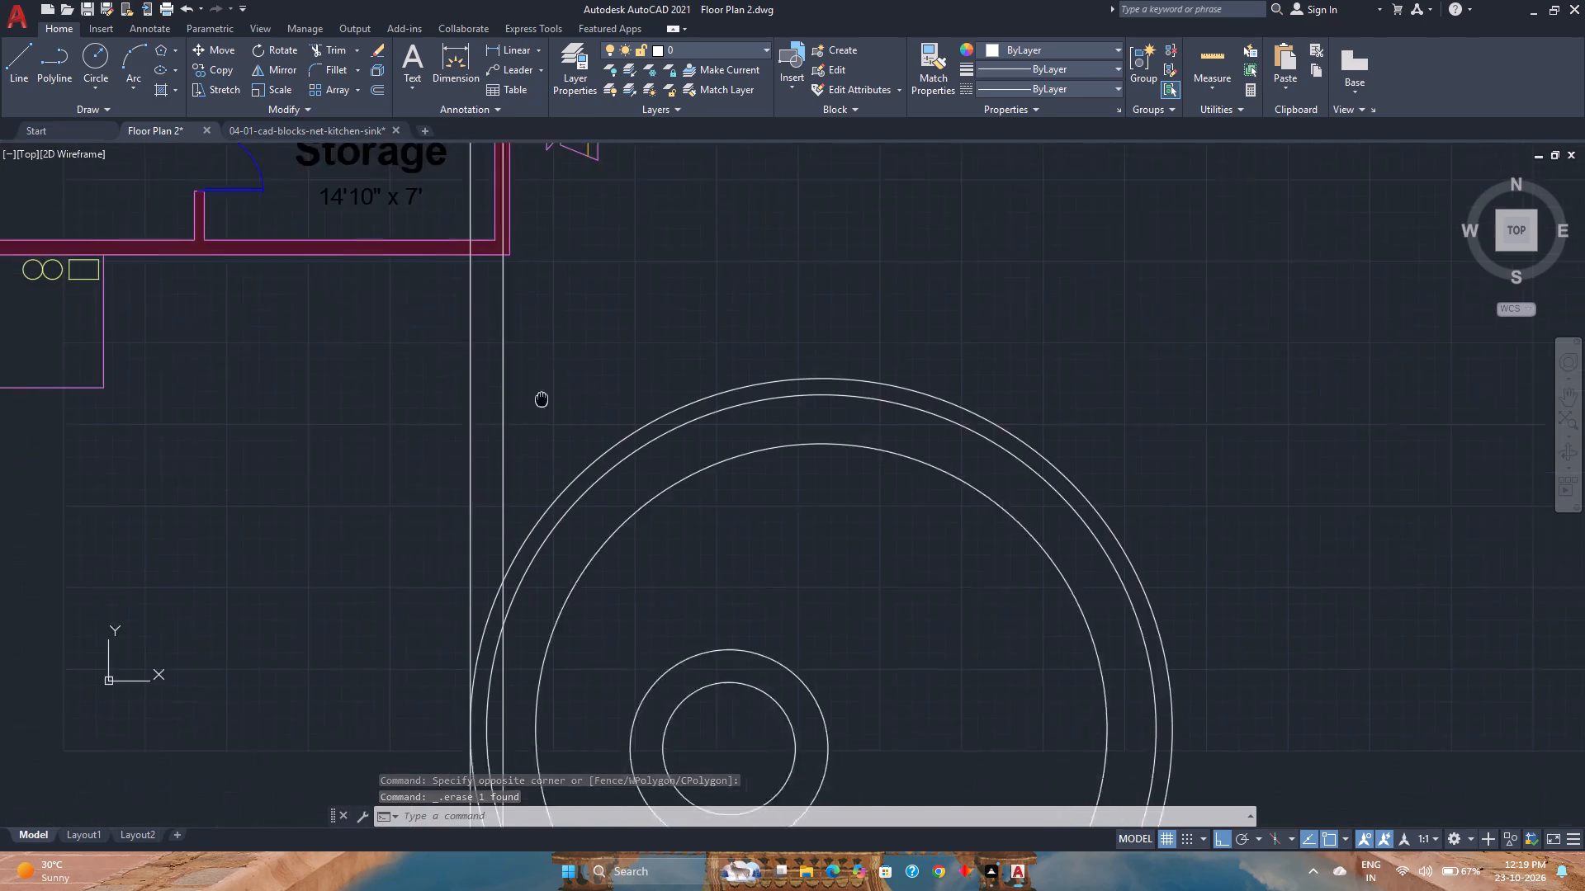
{"action": "middle_click_drag", "start_coordinate": [550, 385], "coordinate": [586, 342]}
{"action": "middle_click", "coordinate": [586, 342]}
{"action": "middle_click", "coordinate": [586, 342]}
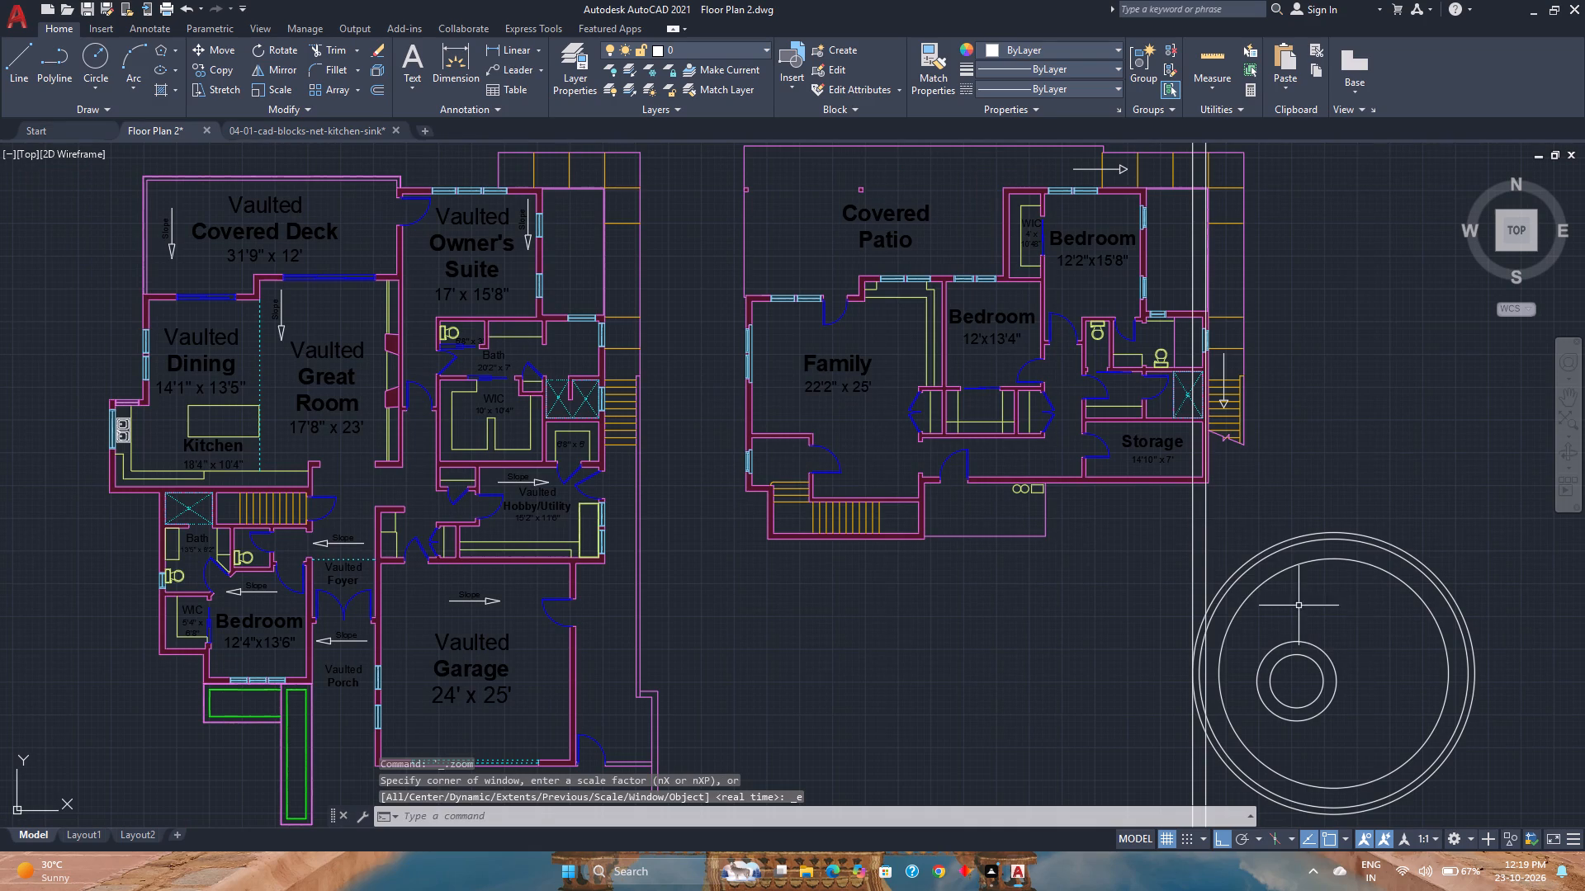
{"action": "left_click", "coordinate": [1285, 588]}
{"action": "left_click", "coordinate": [1253, 558]}
{"action": "type", "text": "sca"}
{"action": "key", "text": "Return"}
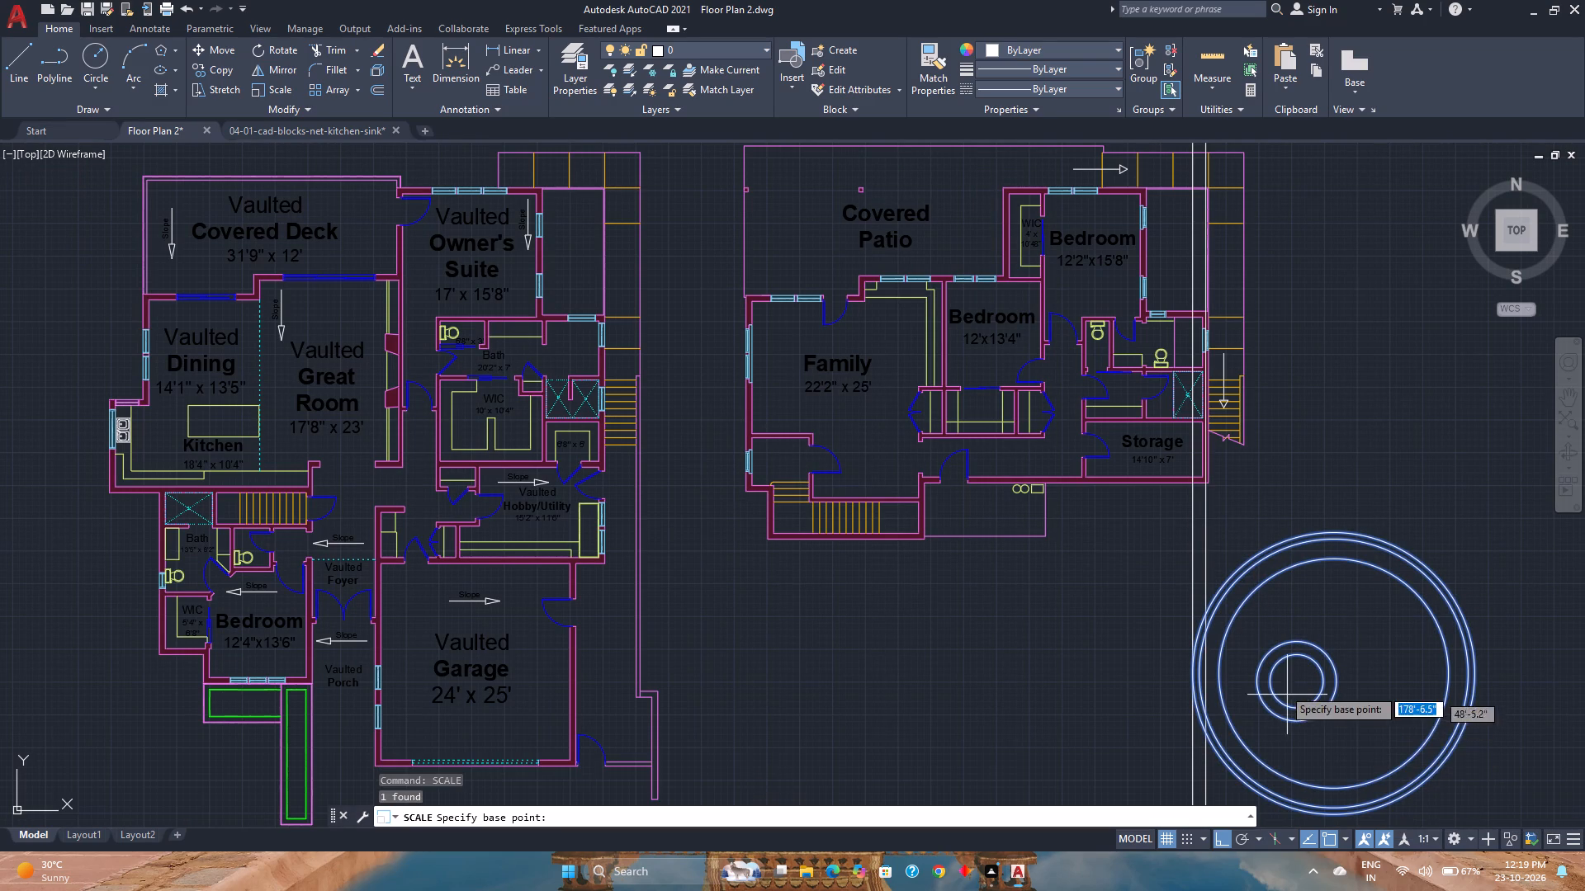
{"action": "scroll", "coordinate": [1214, 667], "scroll_direction": "up", "scroll_amount": 3}
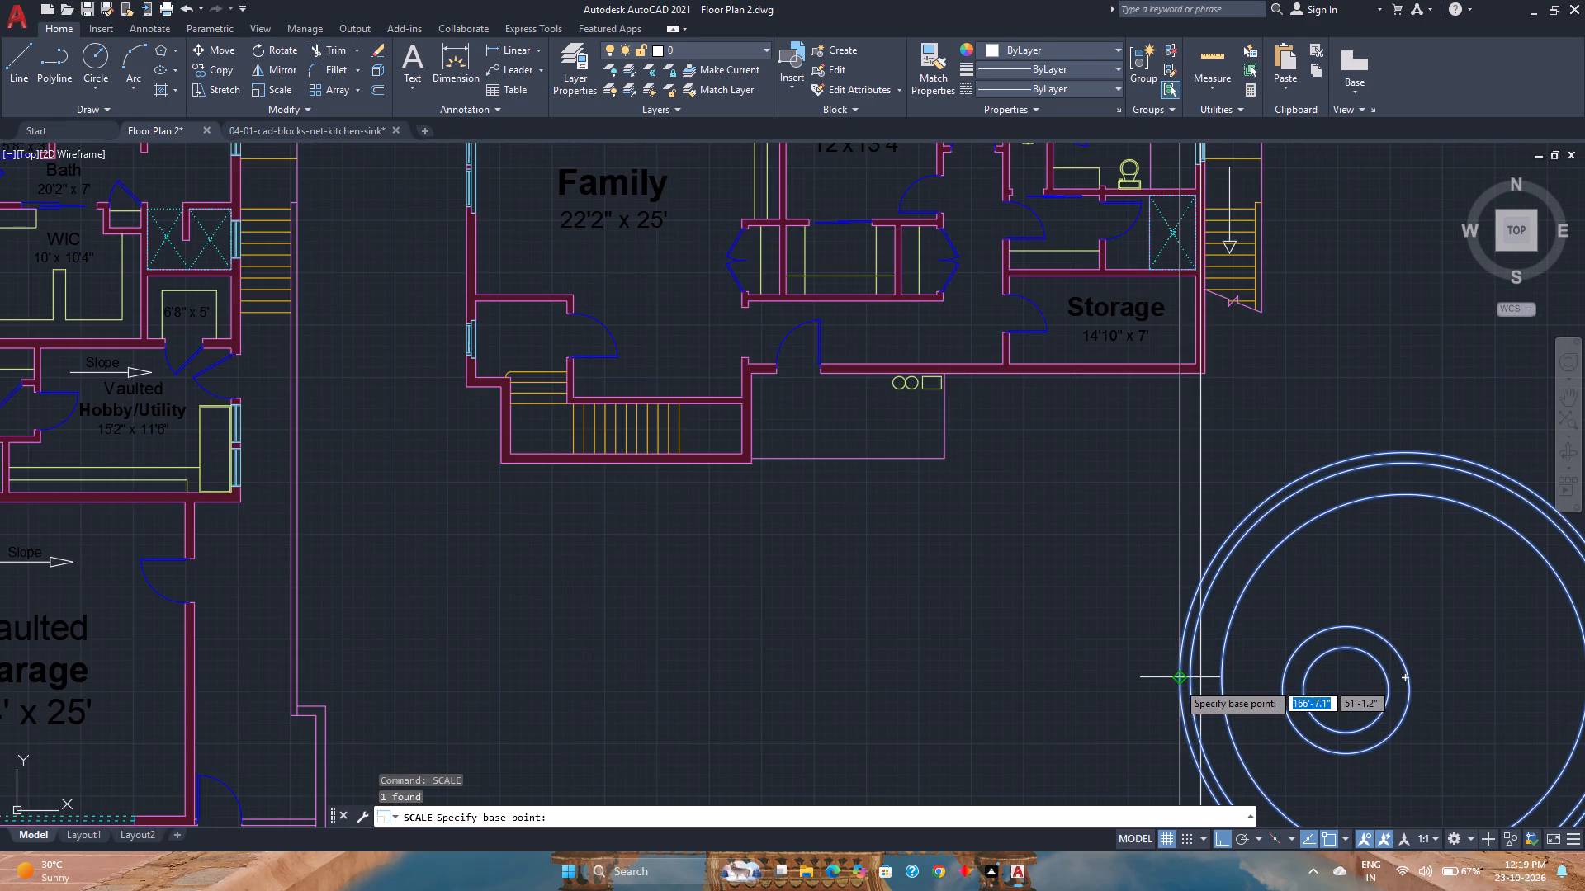
{"action": "left_click", "coordinate": [1177, 682]}
{"action": "scroll", "coordinate": [1177, 682], "scroll_direction": "up", "scroll_amount": 4}
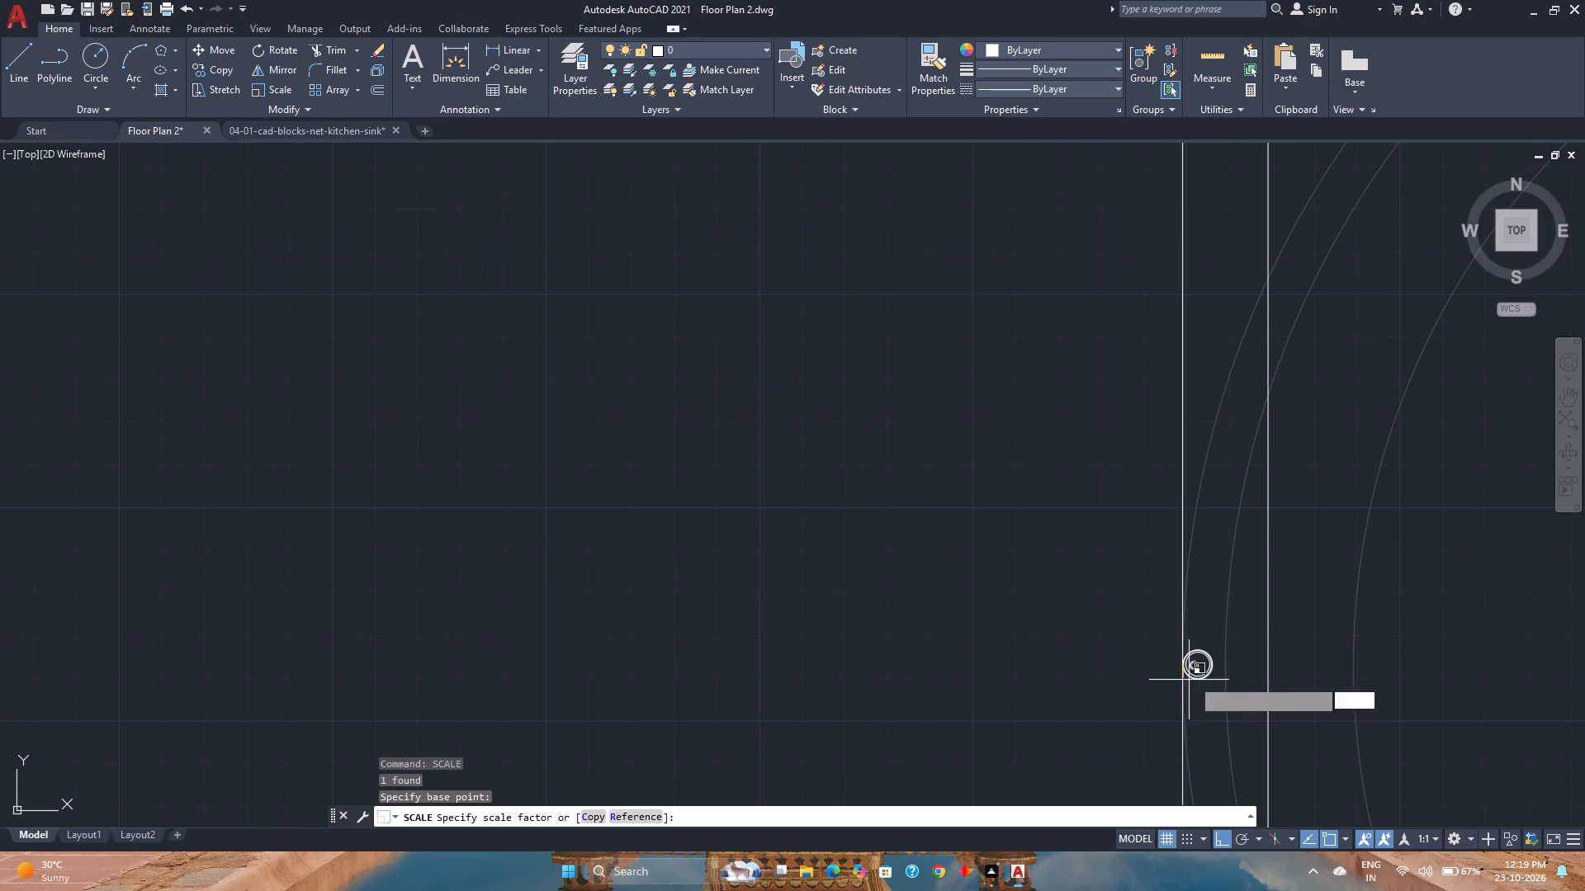
{"action": "left_click", "coordinate": [1227, 665]}
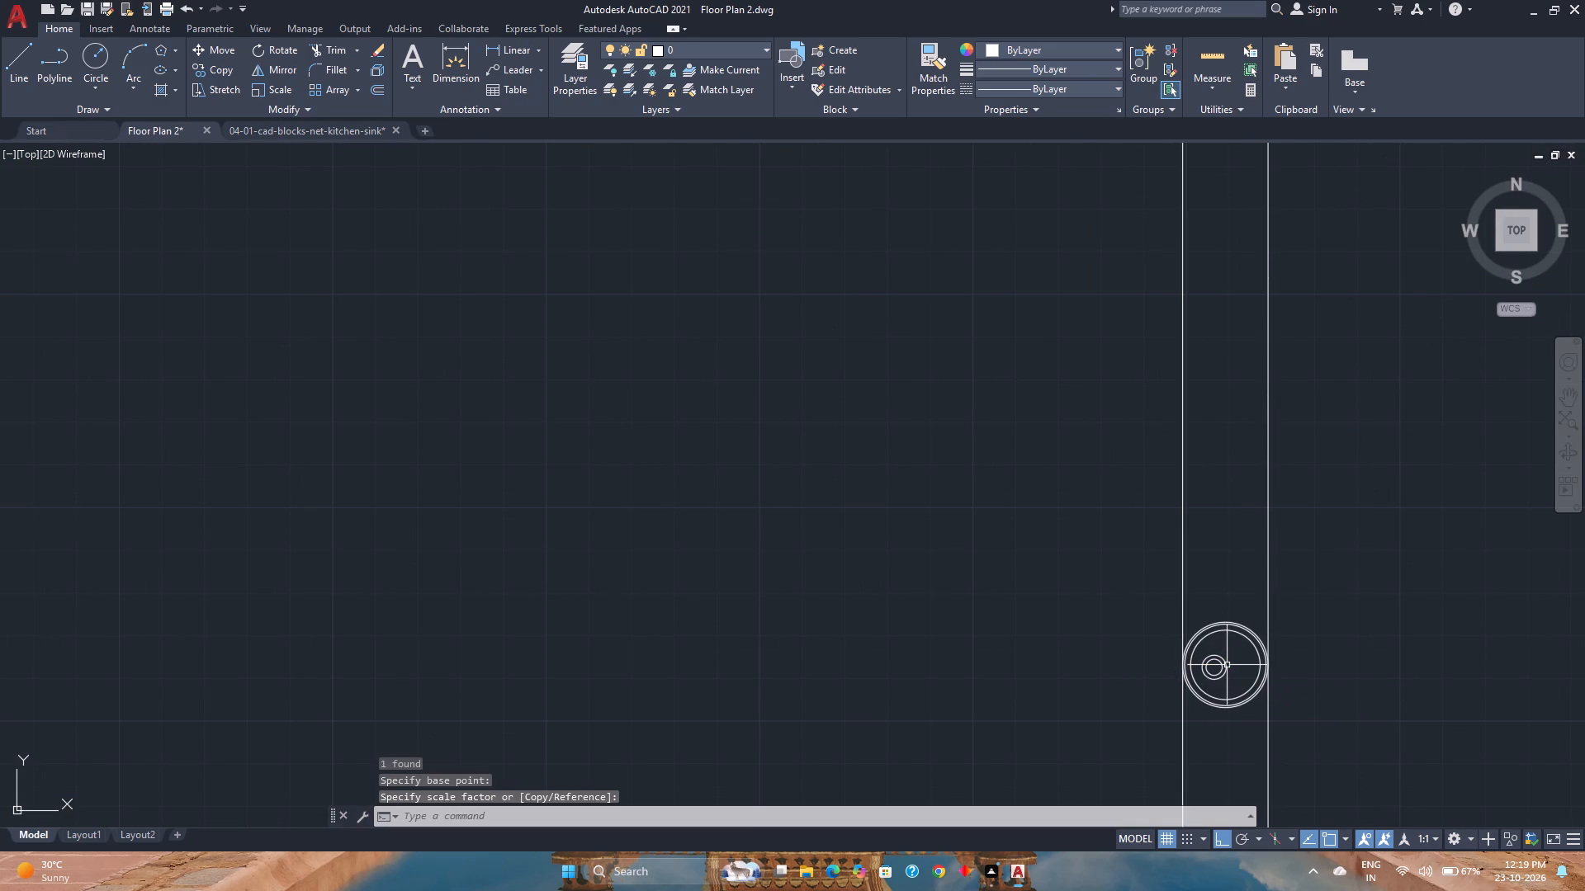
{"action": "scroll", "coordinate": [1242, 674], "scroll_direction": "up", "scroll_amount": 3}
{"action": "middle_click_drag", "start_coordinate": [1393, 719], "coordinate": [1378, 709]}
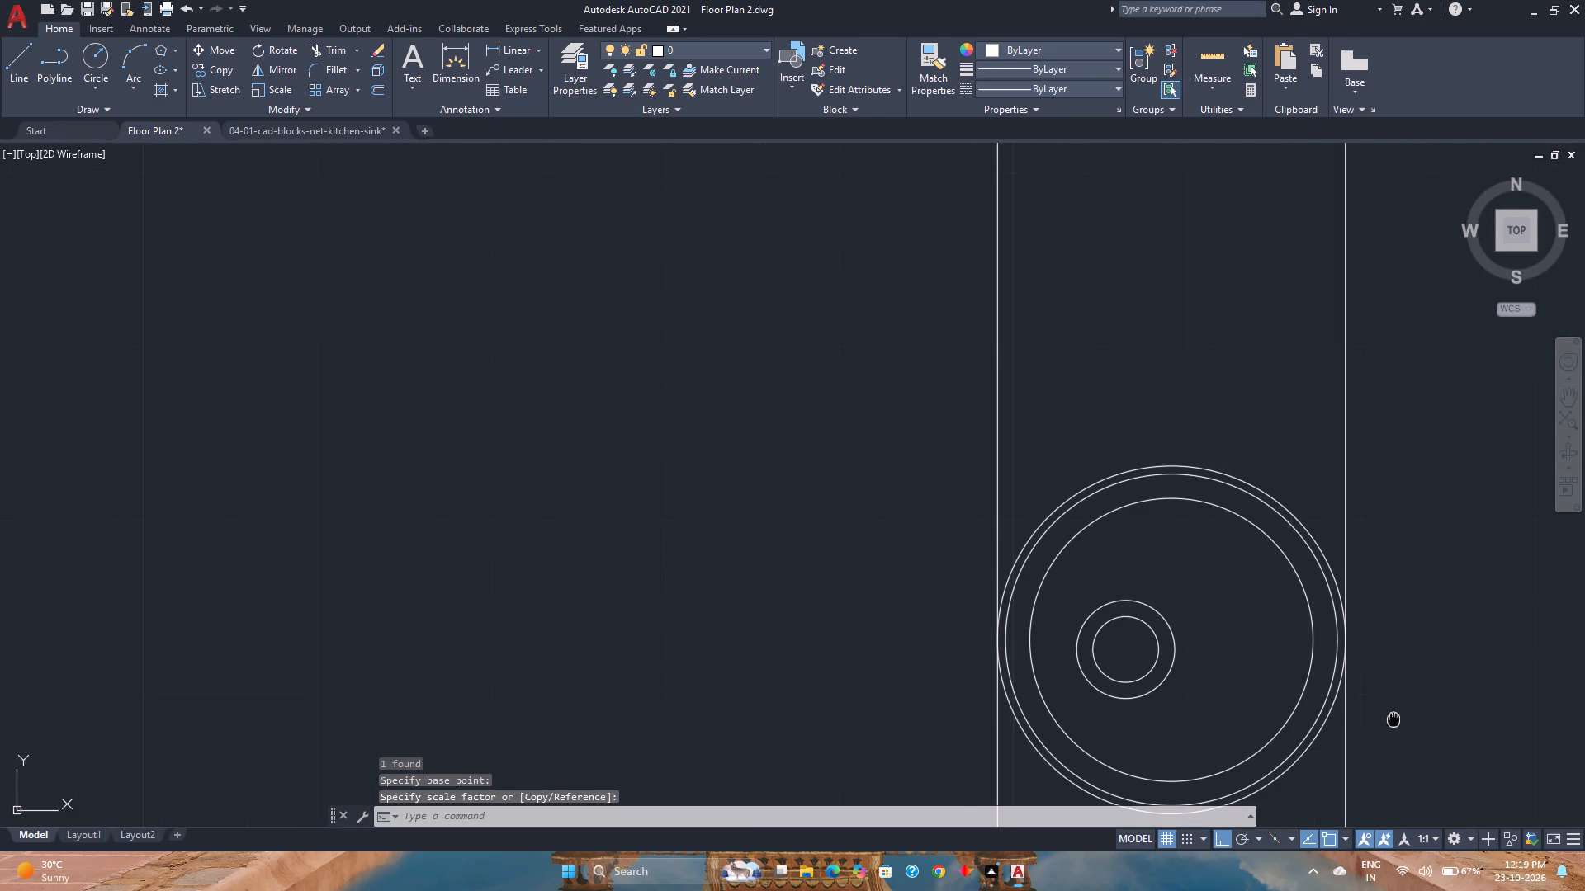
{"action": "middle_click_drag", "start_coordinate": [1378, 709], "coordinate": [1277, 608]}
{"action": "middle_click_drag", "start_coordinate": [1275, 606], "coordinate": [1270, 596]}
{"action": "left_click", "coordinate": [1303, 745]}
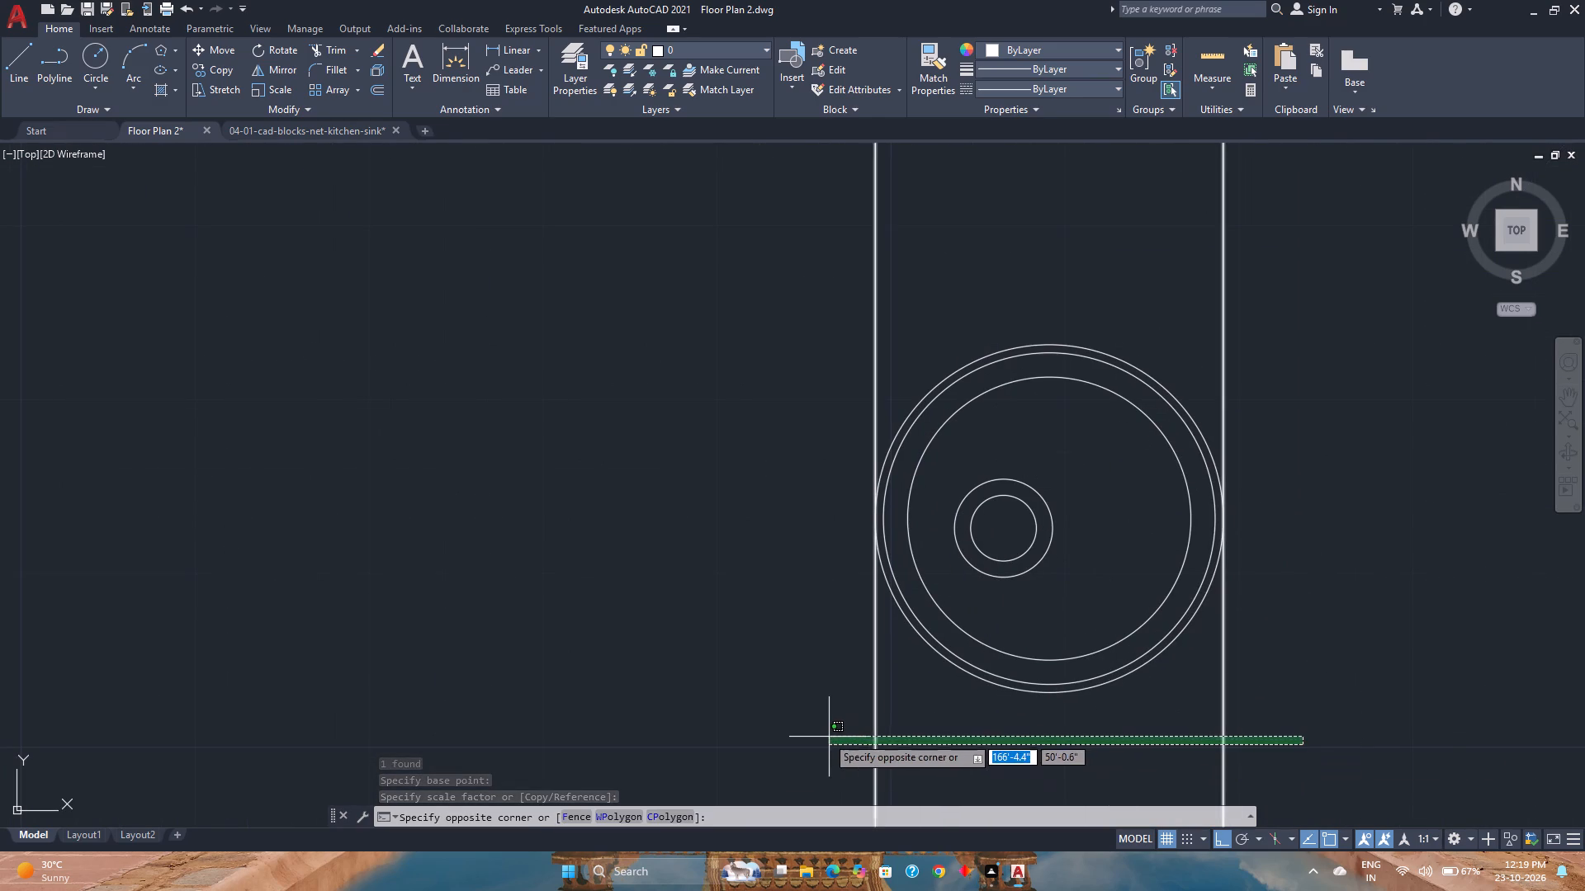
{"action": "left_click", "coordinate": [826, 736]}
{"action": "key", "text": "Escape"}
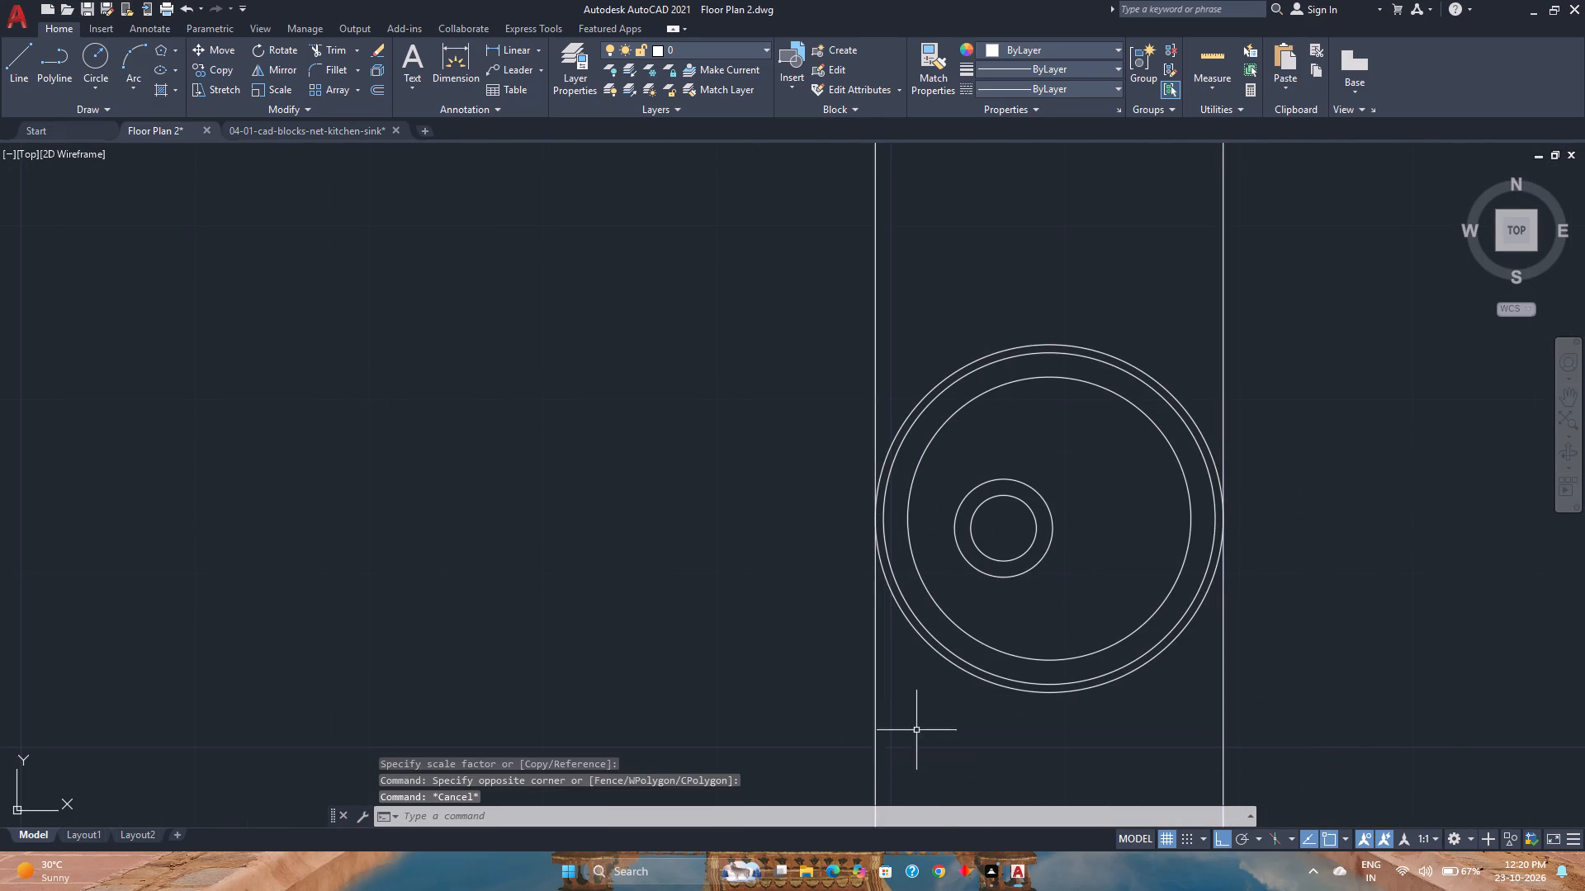
Mirror the round sink about a vertical line to its west and erase the source sink.
{"action": "left_click", "coordinate": [1005, 652]}
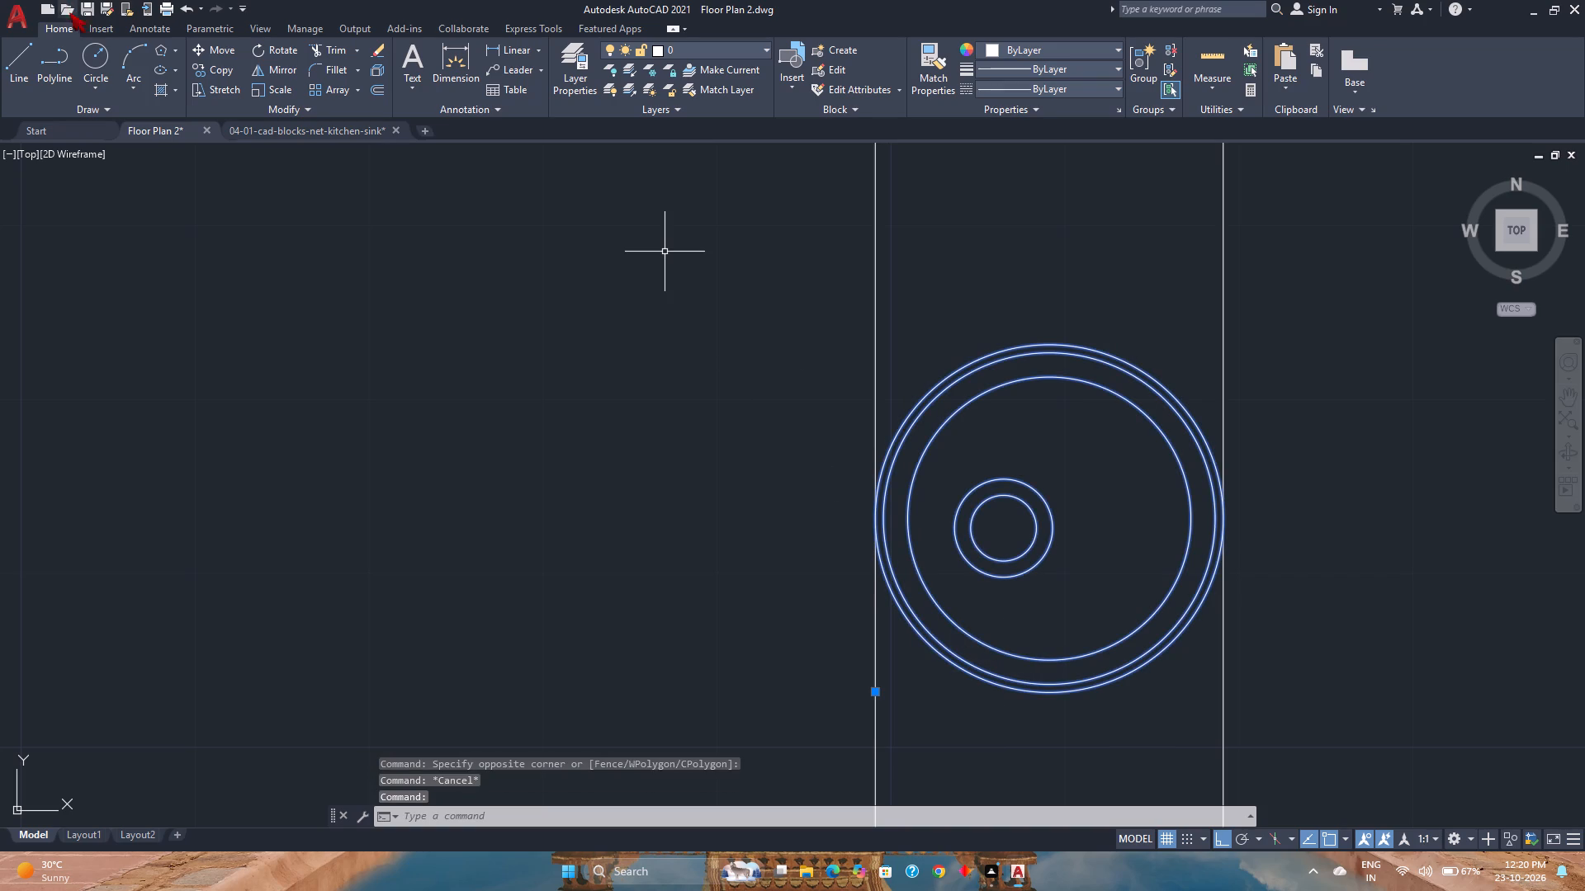
{"action": "left_click", "coordinate": [277, 64]}
{"action": "left_click", "coordinate": [508, 580]}
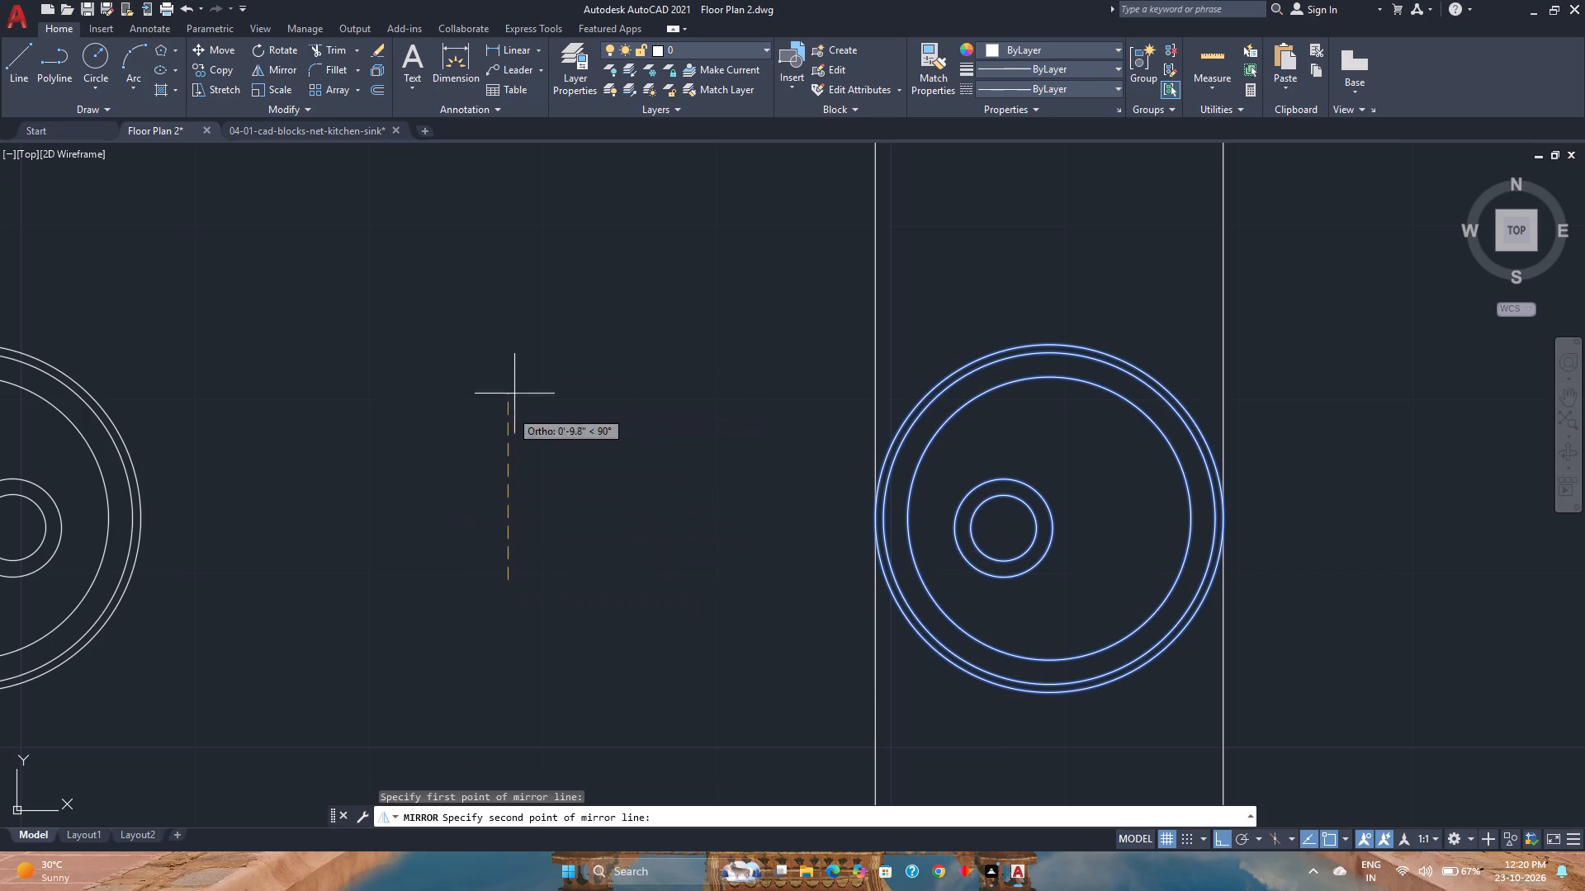
{"action": "left_click", "coordinate": [512, 340]}
{"action": "left_click_drag", "start_coordinate": [554, 384], "coordinate": [512, 340]}
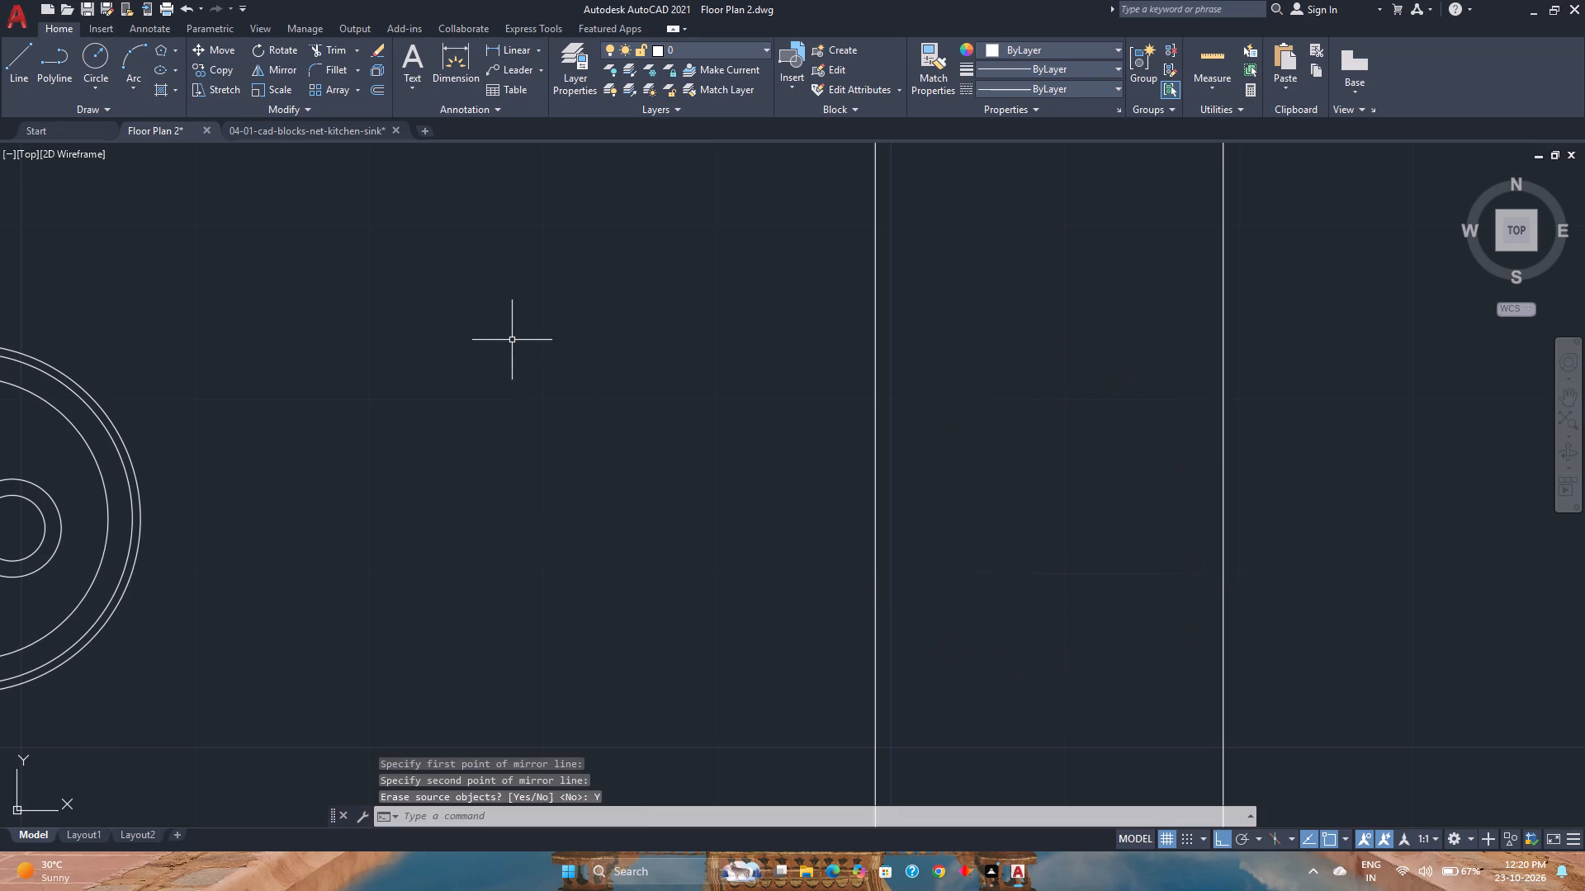
Copy the mirrored round sink by its drain onto the counter along the west wall of the 13'5" x 8'2" Bath.
{"action": "scroll", "coordinate": [459, 407], "scroll_direction": "down", "scroll_amount": 4}
{"action": "left_click", "coordinate": [376, 425]}
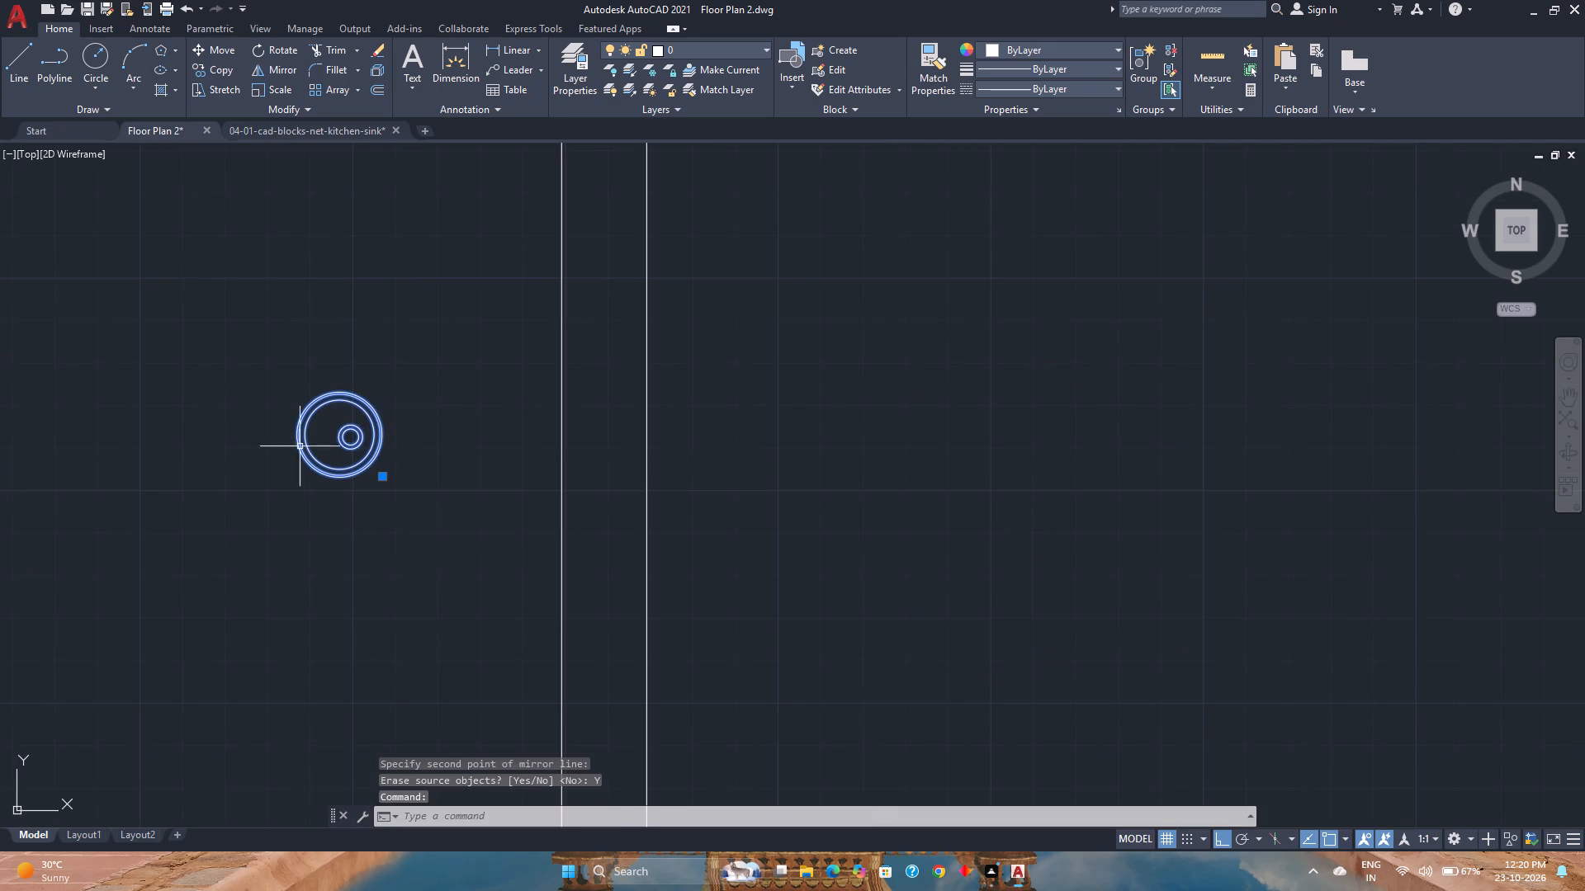
{"action": "left_click", "coordinate": [212, 67]}
{"action": "scroll", "coordinate": [353, 441], "scroll_direction": "up", "scroll_amount": 1}
{"action": "left_click", "coordinate": [349, 435]}
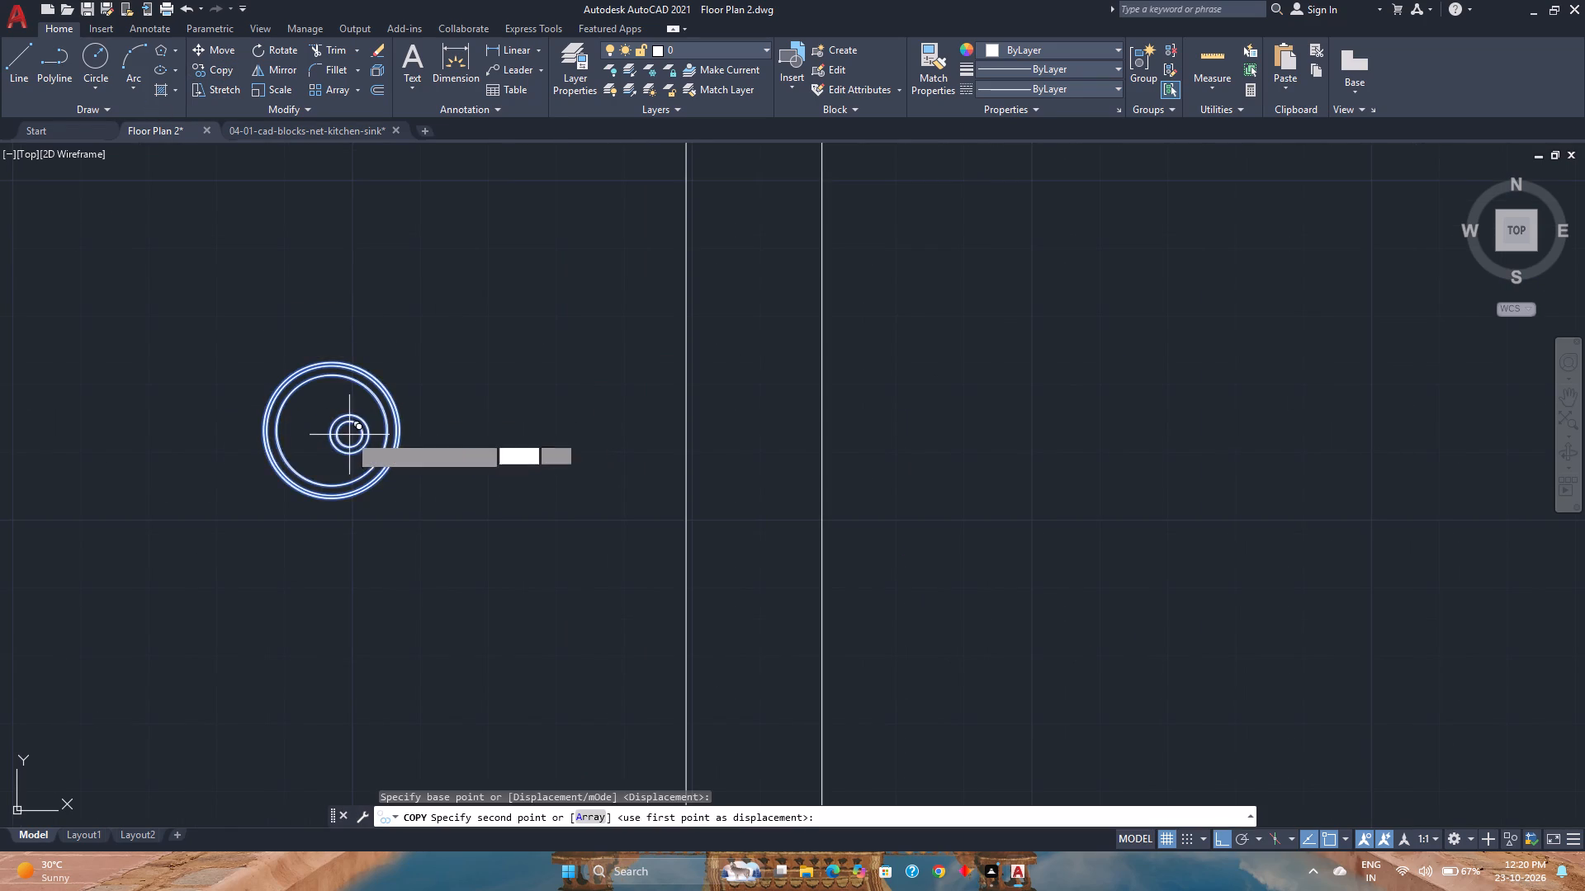
{"action": "scroll", "coordinate": [349, 435], "scroll_direction": "down", "scroll_amount": 12}
{"action": "middle_click_drag", "start_coordinate": [261, 464], "coordinate": [957, 644]}
{"action": "key", "text": "F8"}
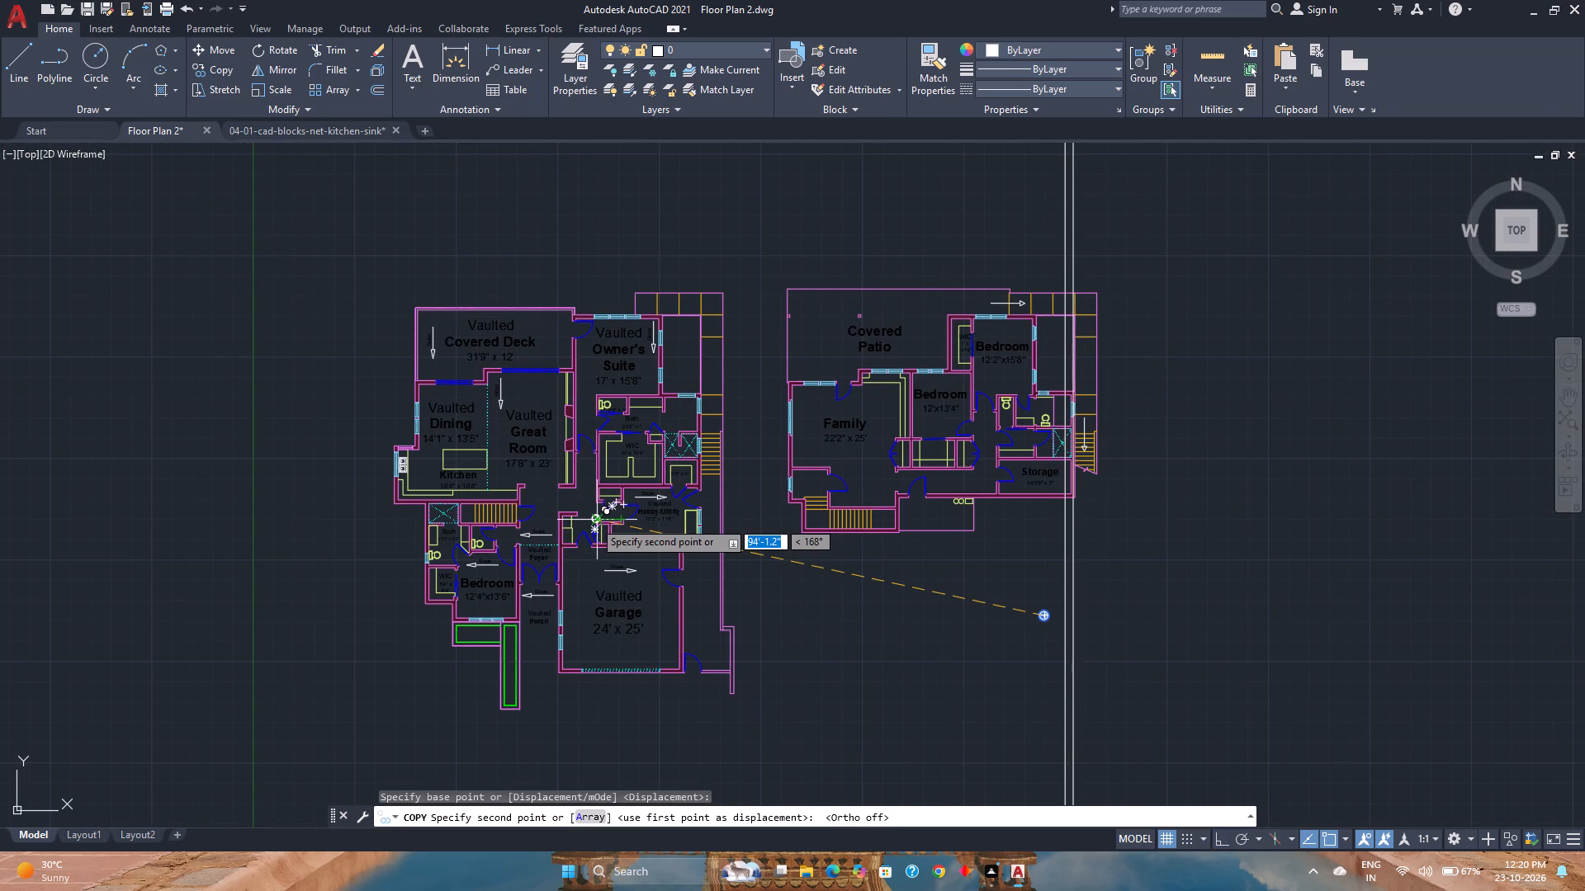
{"action": "scroll", "coordinate": [421, 546], "scroll_direction": "up", "scroll_amount": 7}
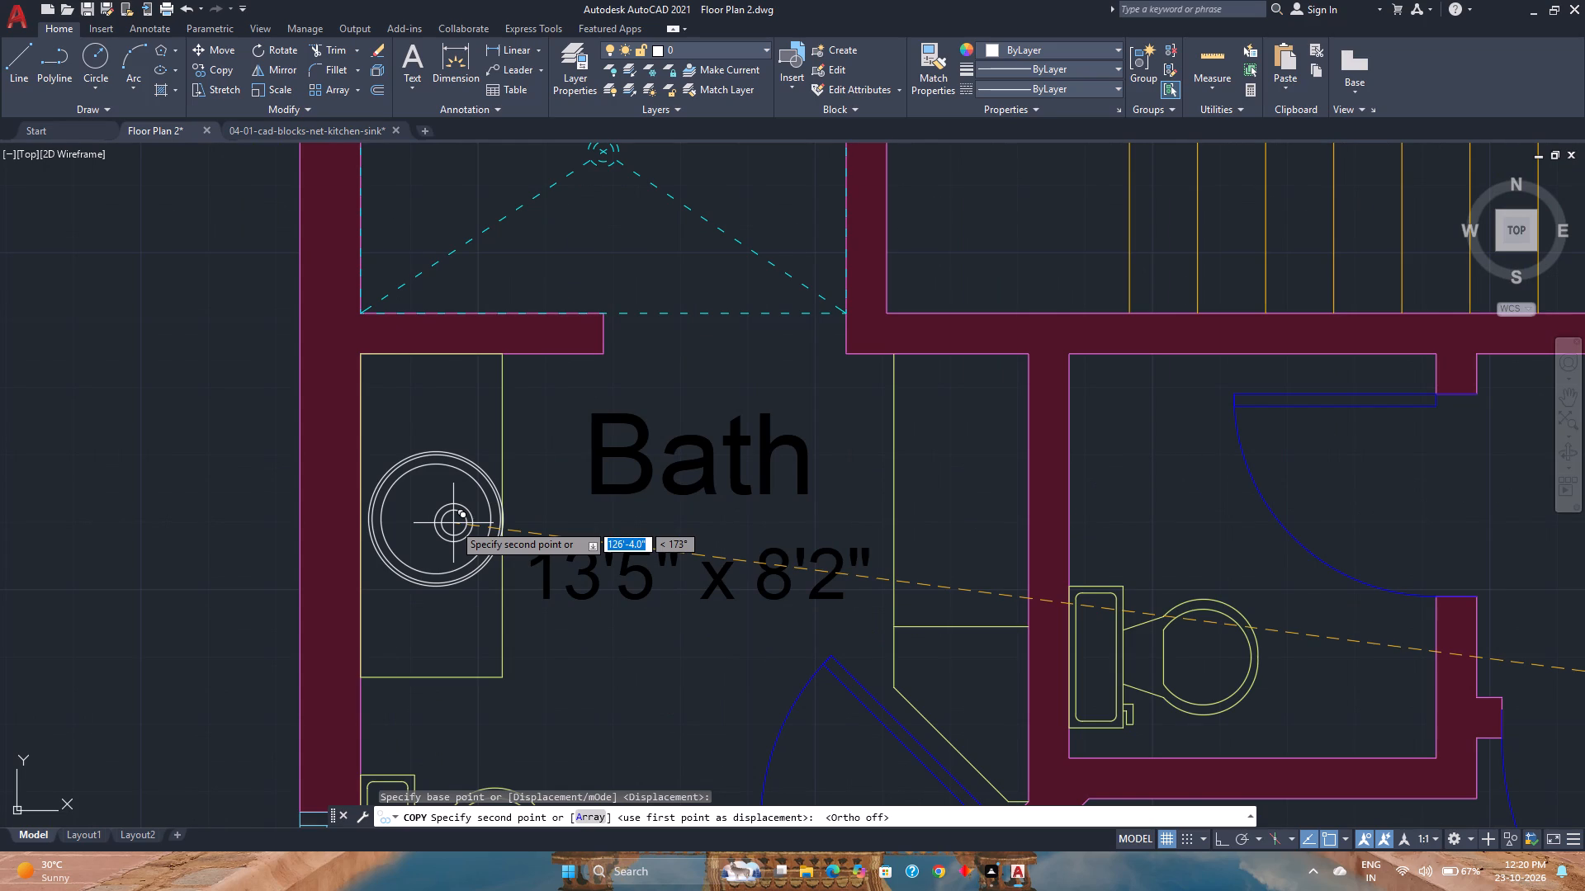
{"action": "left_click", "coordinate": [453, 523]}
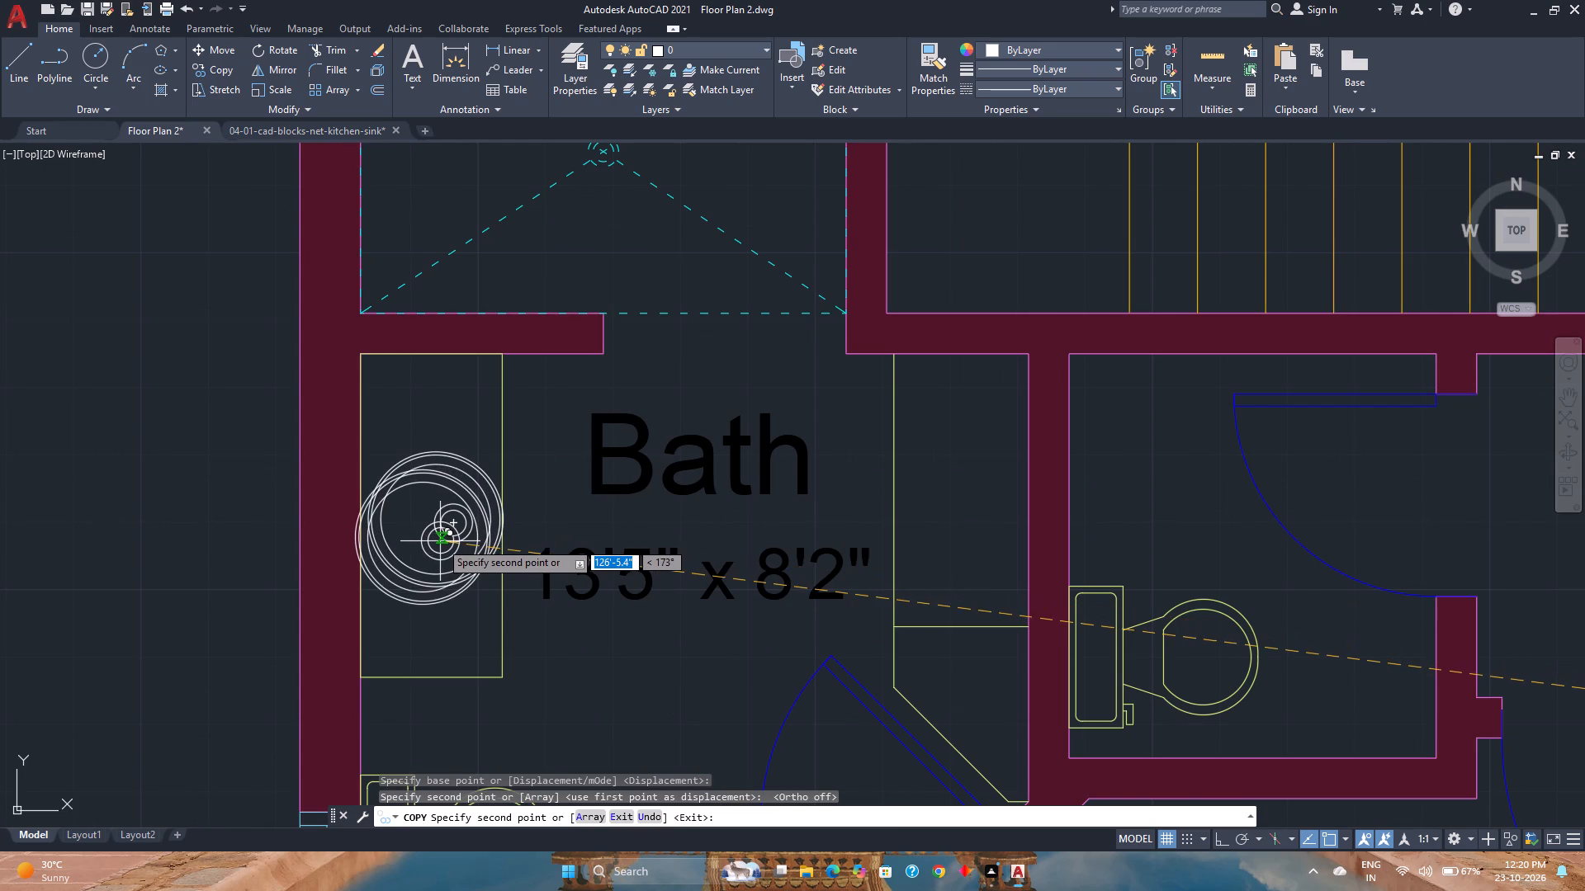
{"action": "key", "text": "Escape"}
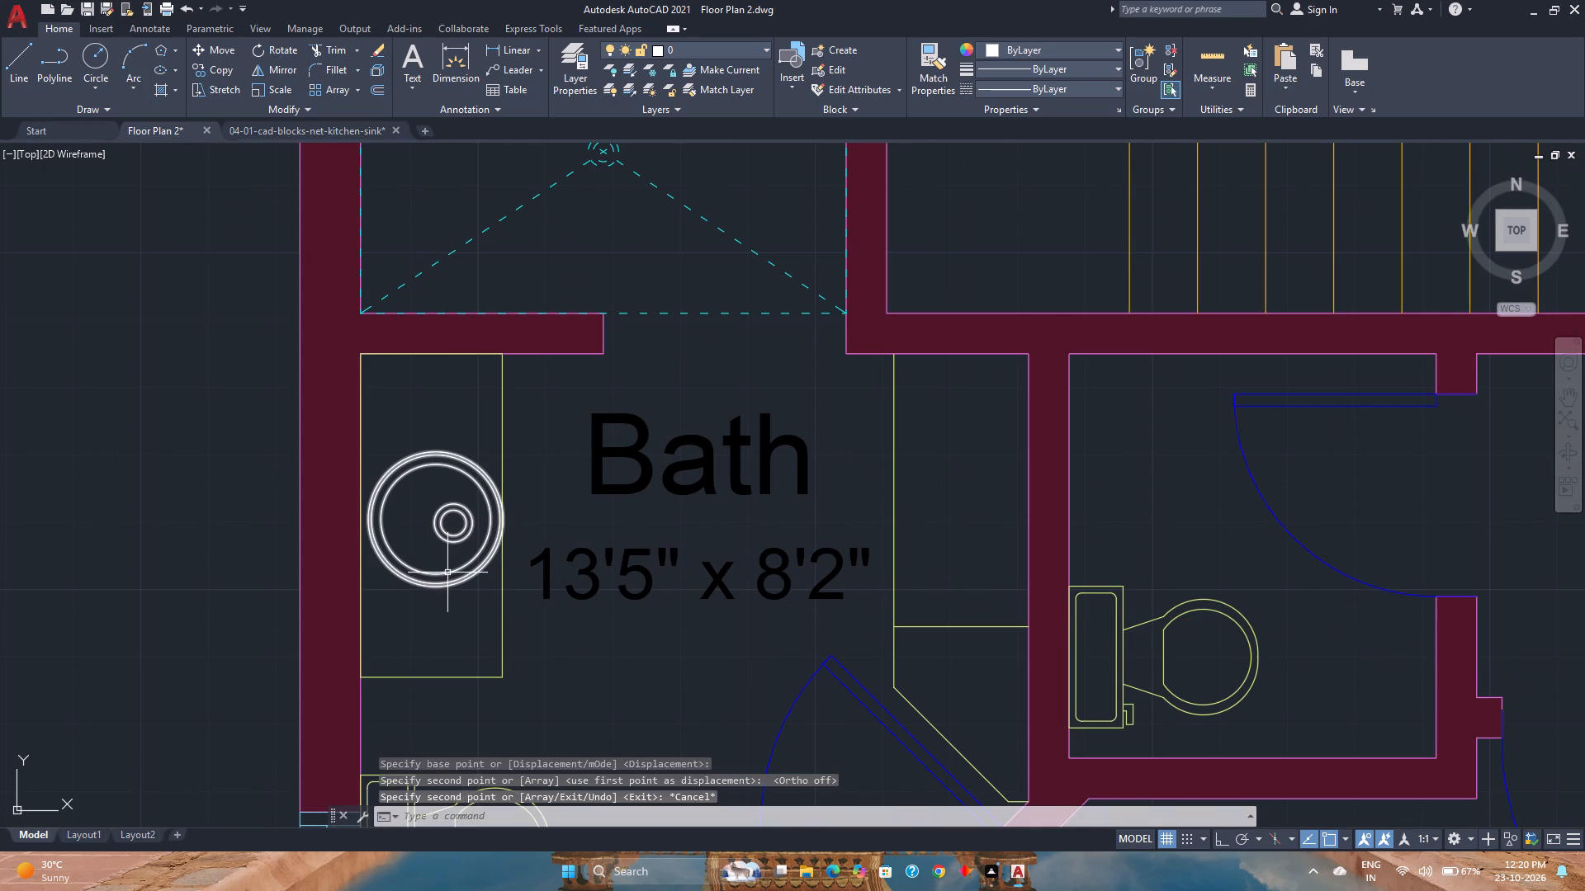
Shift the Bath's round sink about 0.8" west so it sits within the counter's east edge.
{"action": "left_click", "coordinate": [447, 573]}
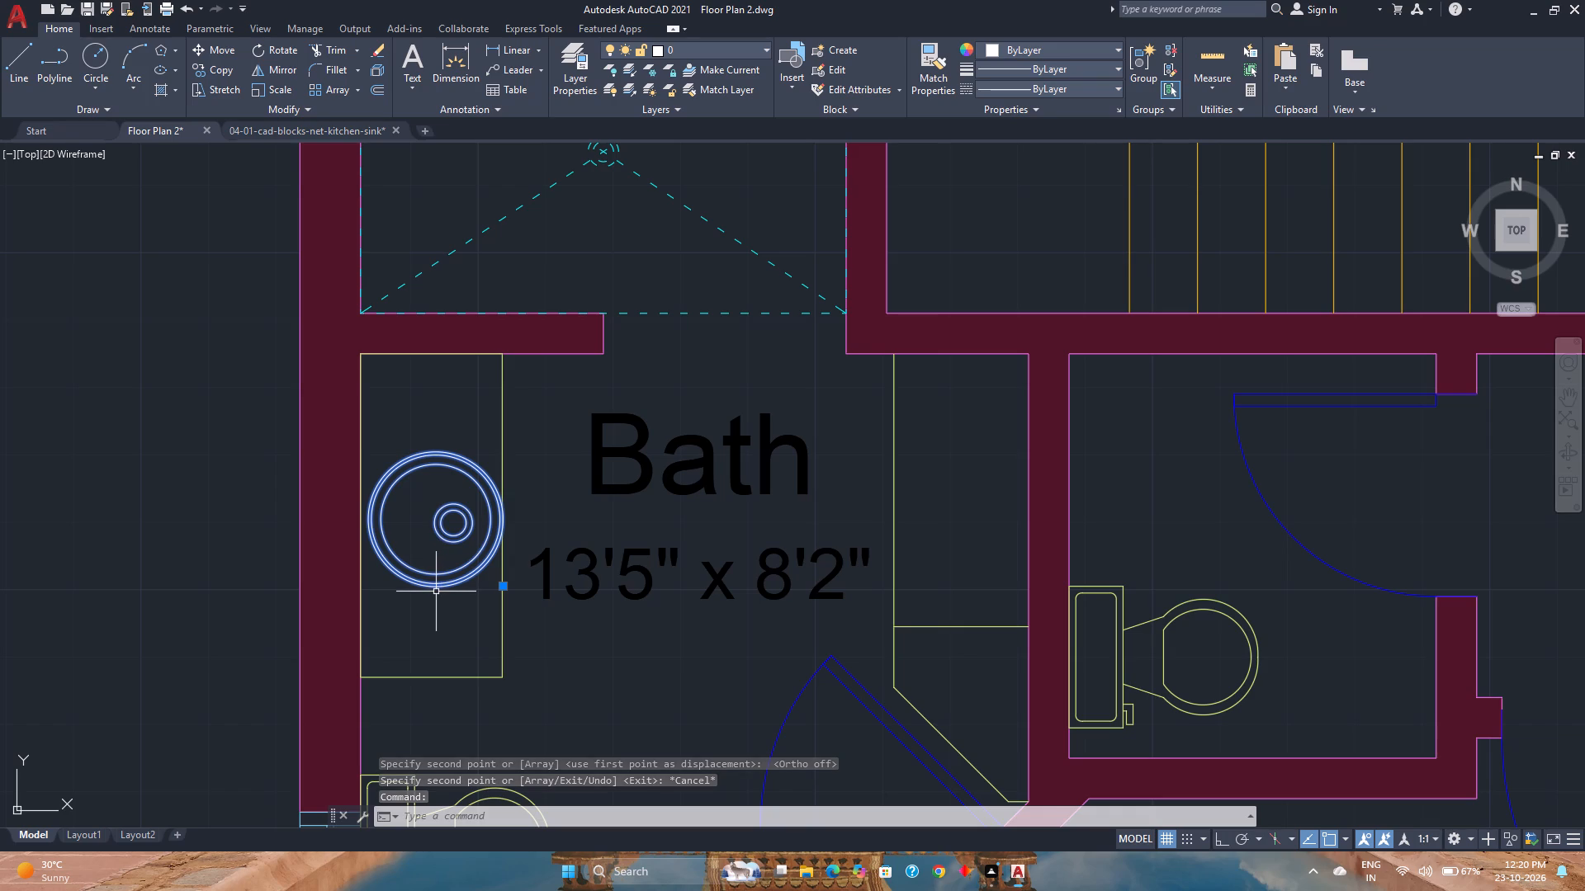
{"action": "scroll", "coordinate": [504, 577], "scroll_direction": "up", "scroll_amount": 3}
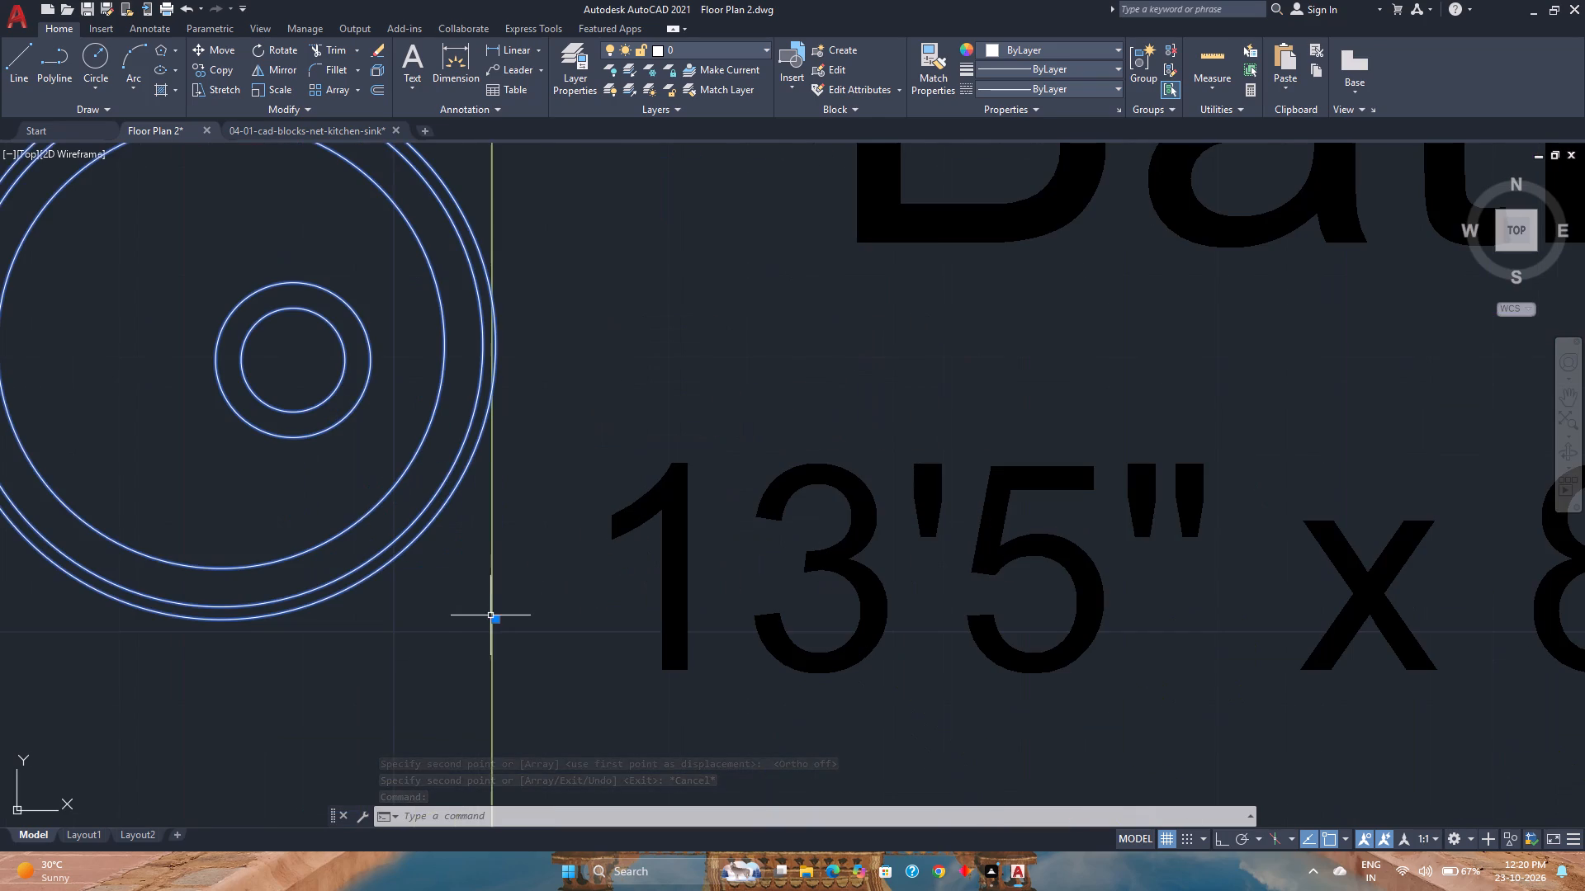
{"action": "left_click", "coordinate": [495, 621]}
{"action": "left_click", "coordinate": [475, 621]}
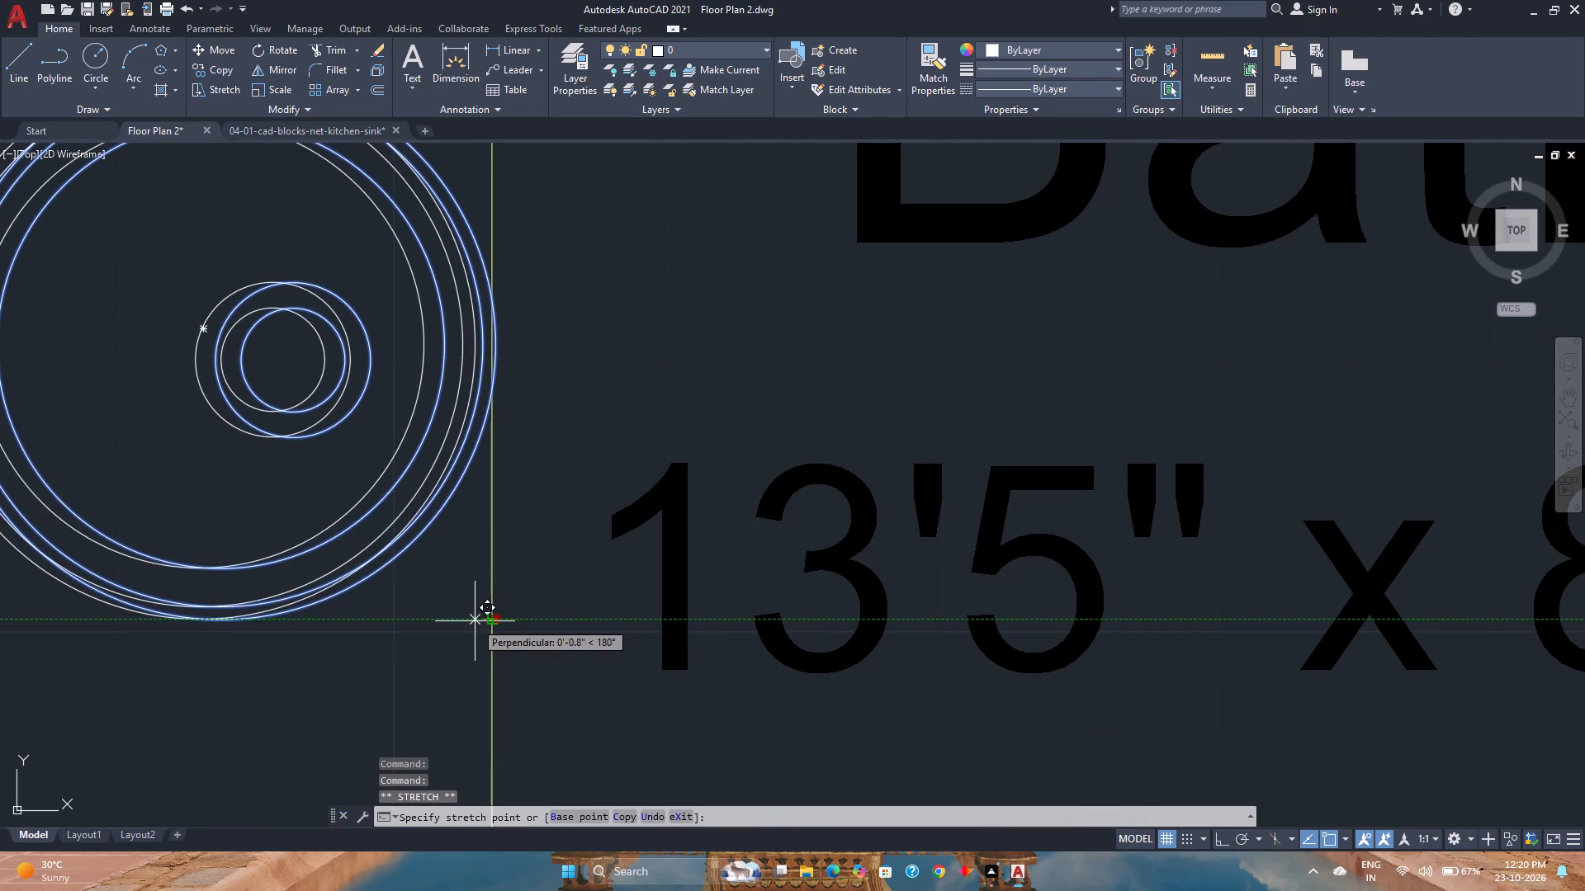
Copy the Bath's round sink into the small toilet room to the east, against its west wall and north of the toilet.
{"action": "scroll", "coordinate": [475, 621], "scroll_direction": "down", "scroll_amount": 3}
{"action": "middle_click_drag", "start_coordinate": [594, 623], "coordinate": [465, 588]}
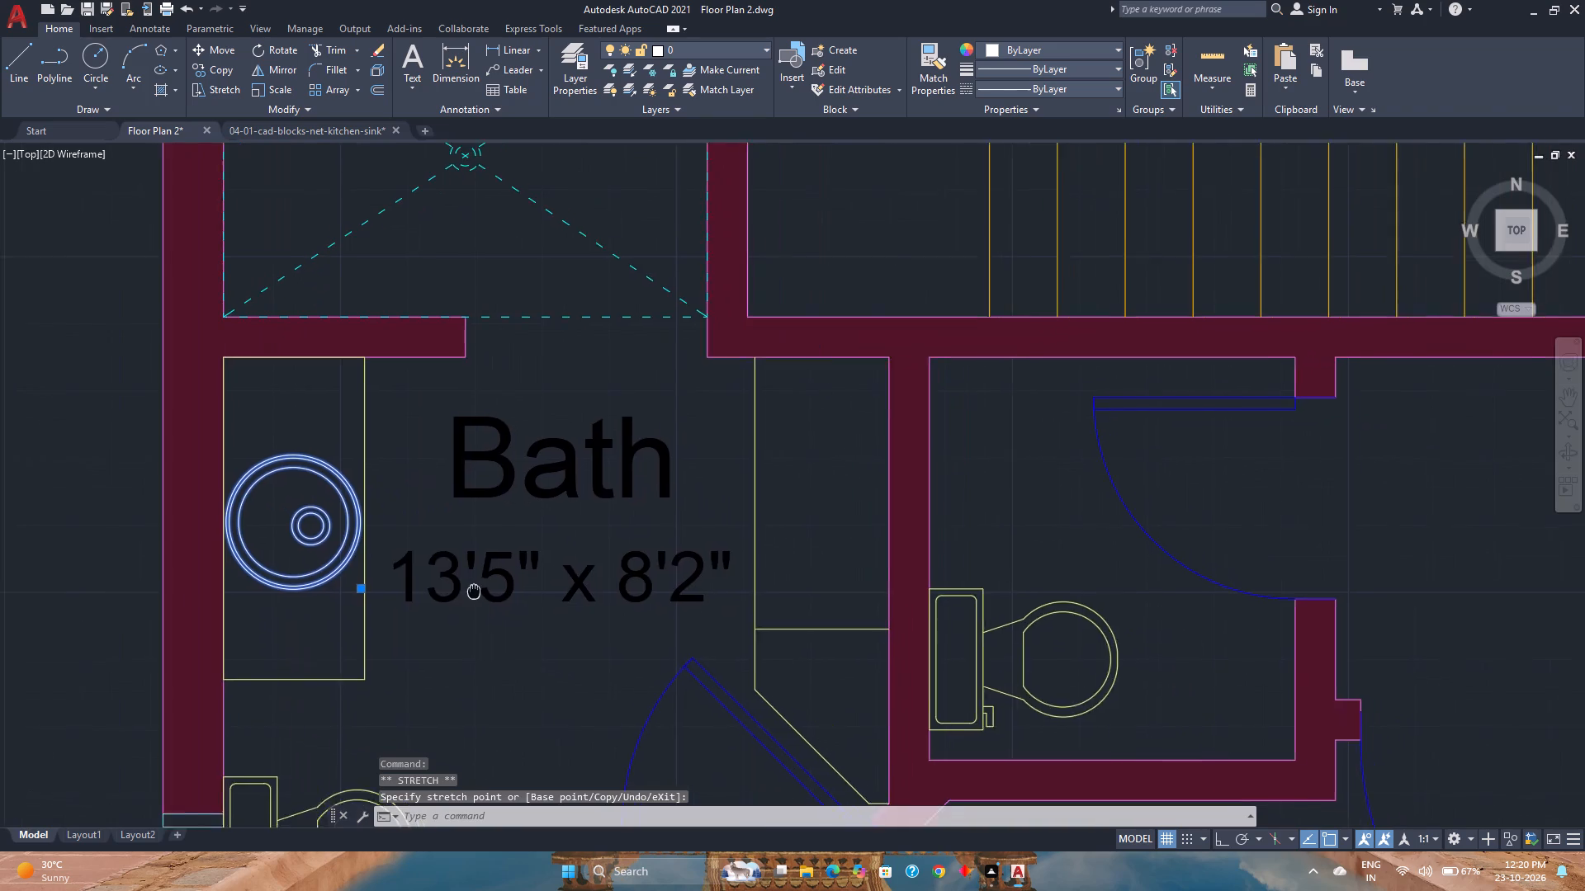
{"action": "middle_click_drag", "start_coordinate": [465, 588], "coordinate": [351, 558]}
{"action": "middle_click", "coordinate": [340, 554]}
{"action": "scroll", "coordinate": [337, 549], "scroll_direction": "down", "scroll_amount": 1}
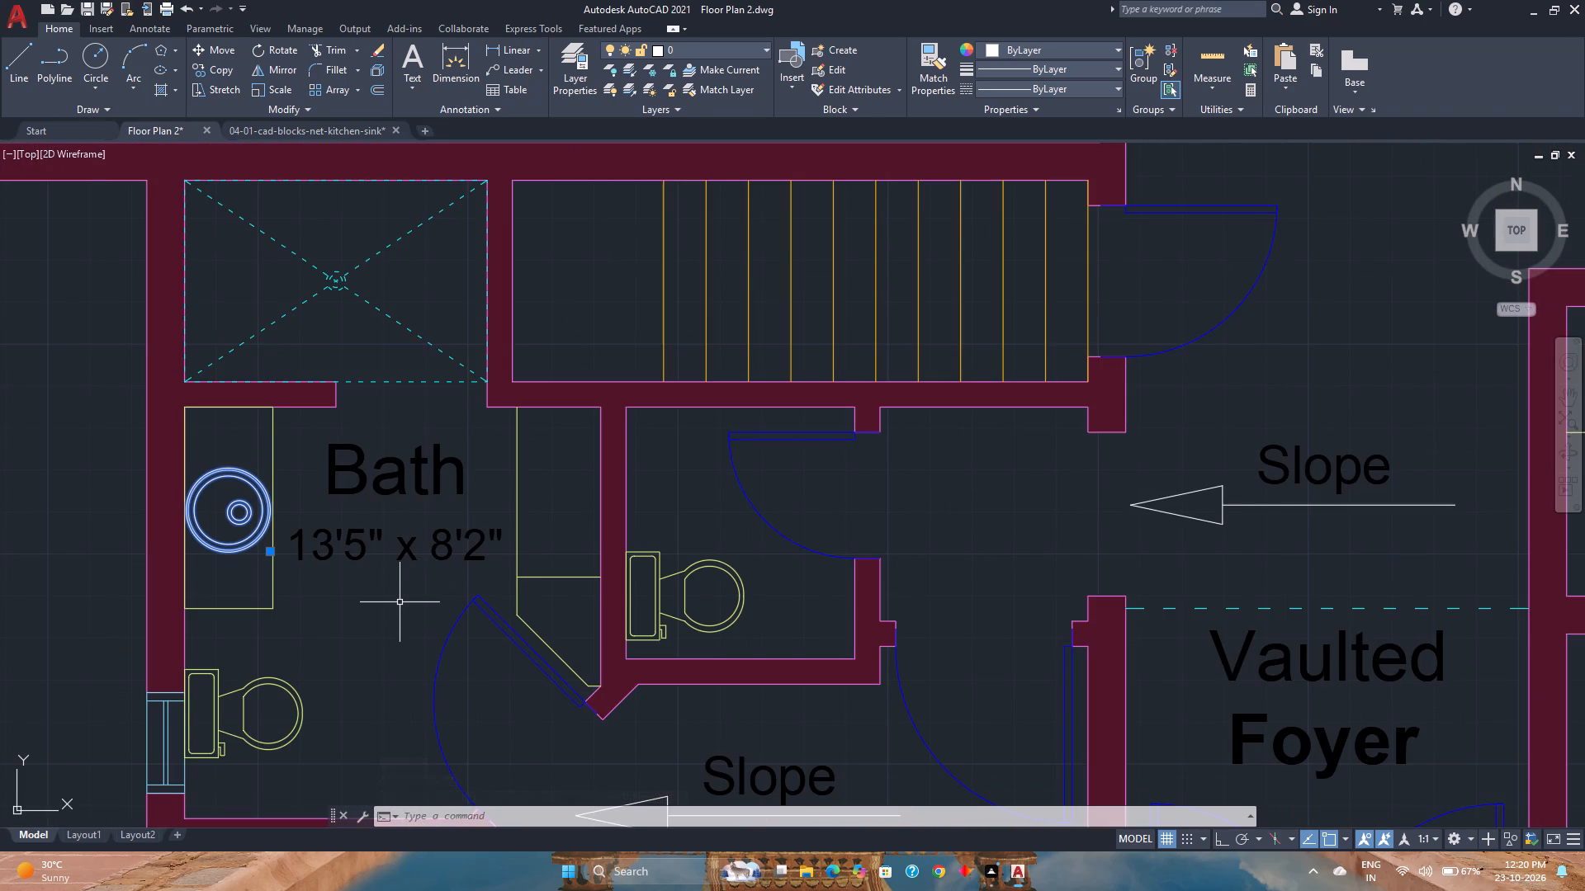
{"action": "left_click", "coordinate": [208, 67]}
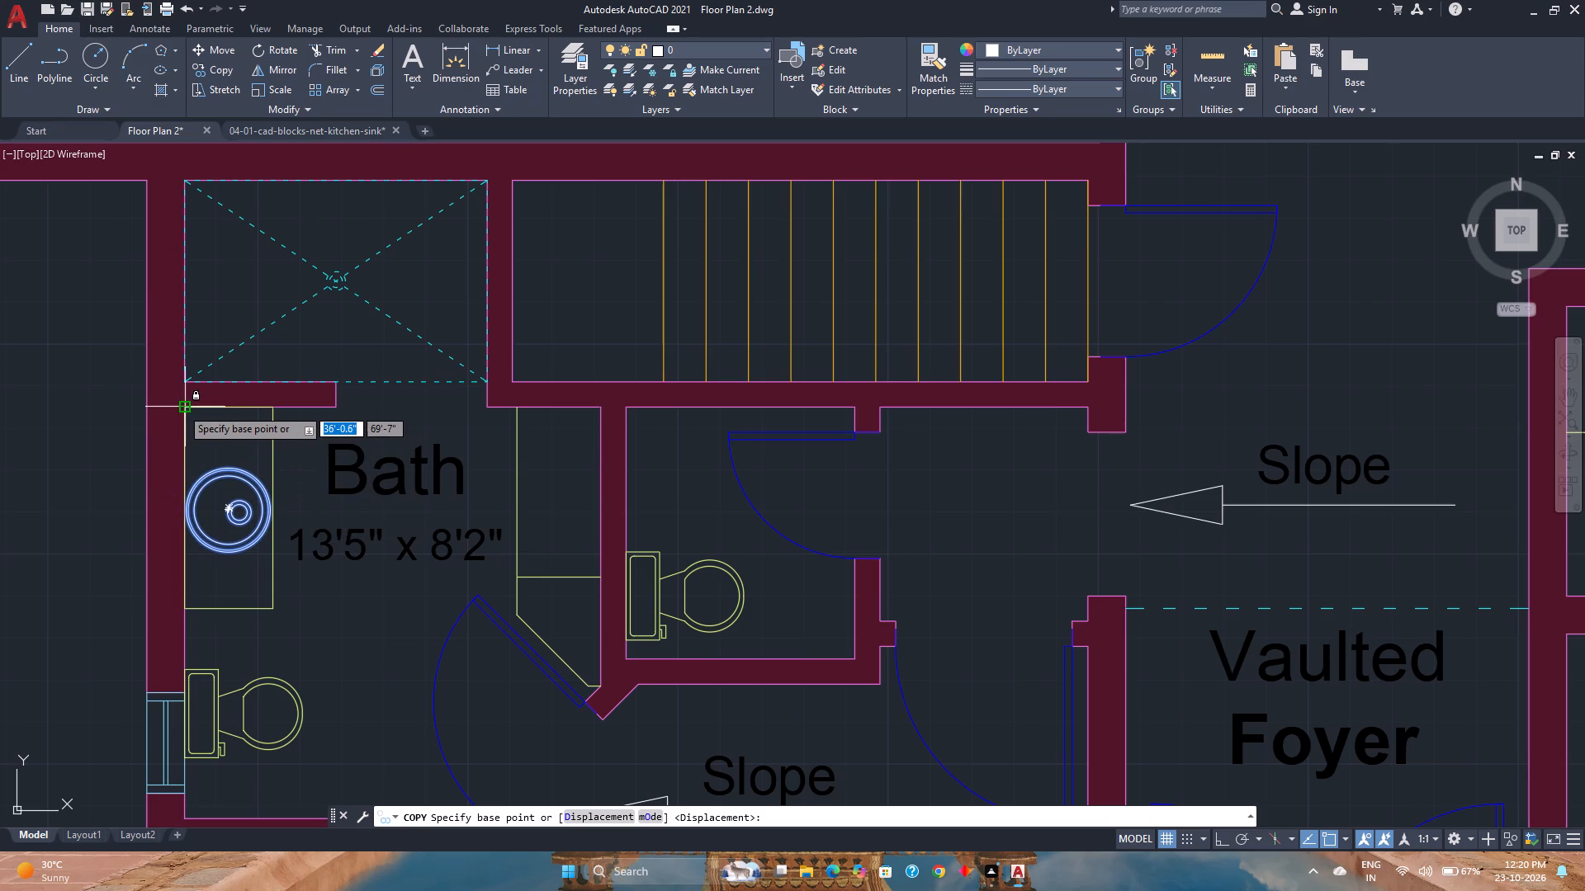
{"action": "left_click", "coordinate": [179, 513]}
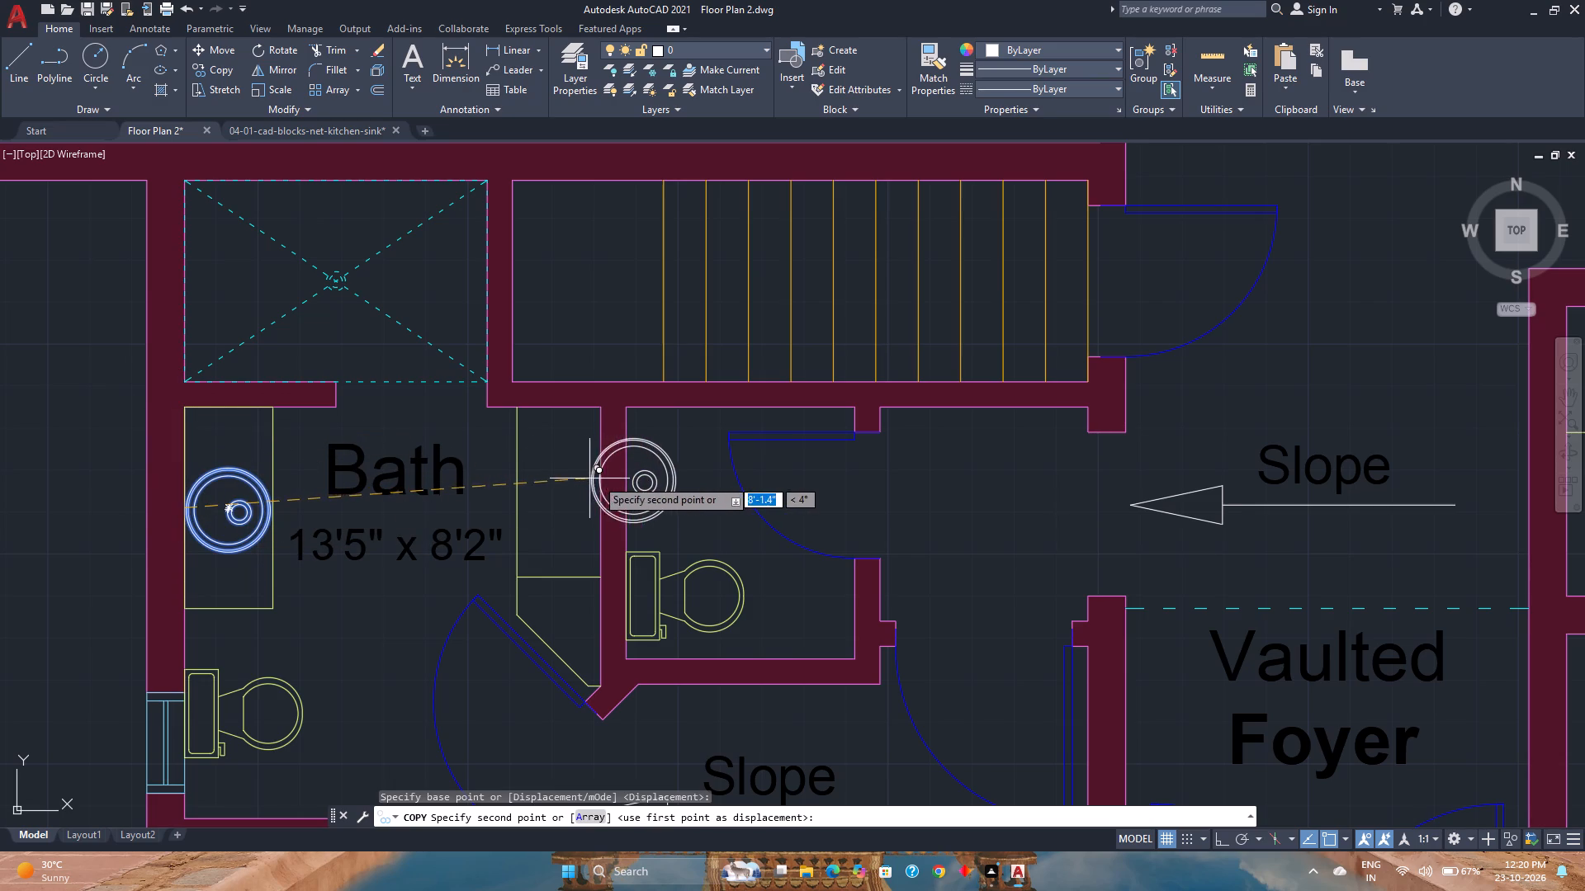
{"action": "left_click", "coordinate": [626, 484]}
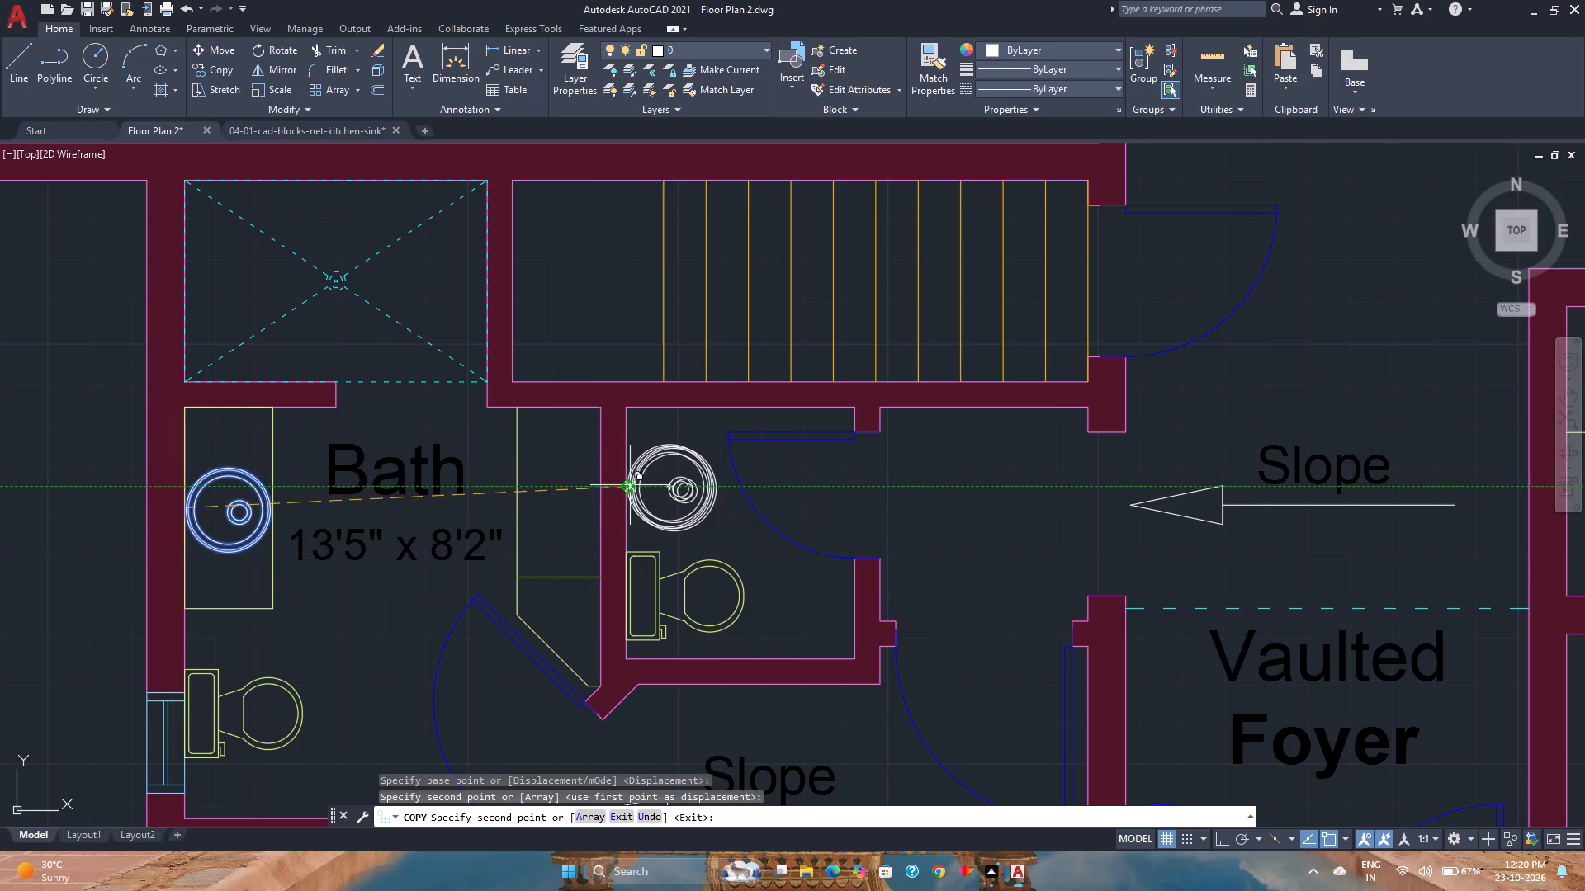
Place another copy of the round sink near the west end of the north counter in the Owner's Suite bath.
{"action": "scroll", "coordinate": [790, 487], "scroll_direction": "down", "scroll_amount": 3}
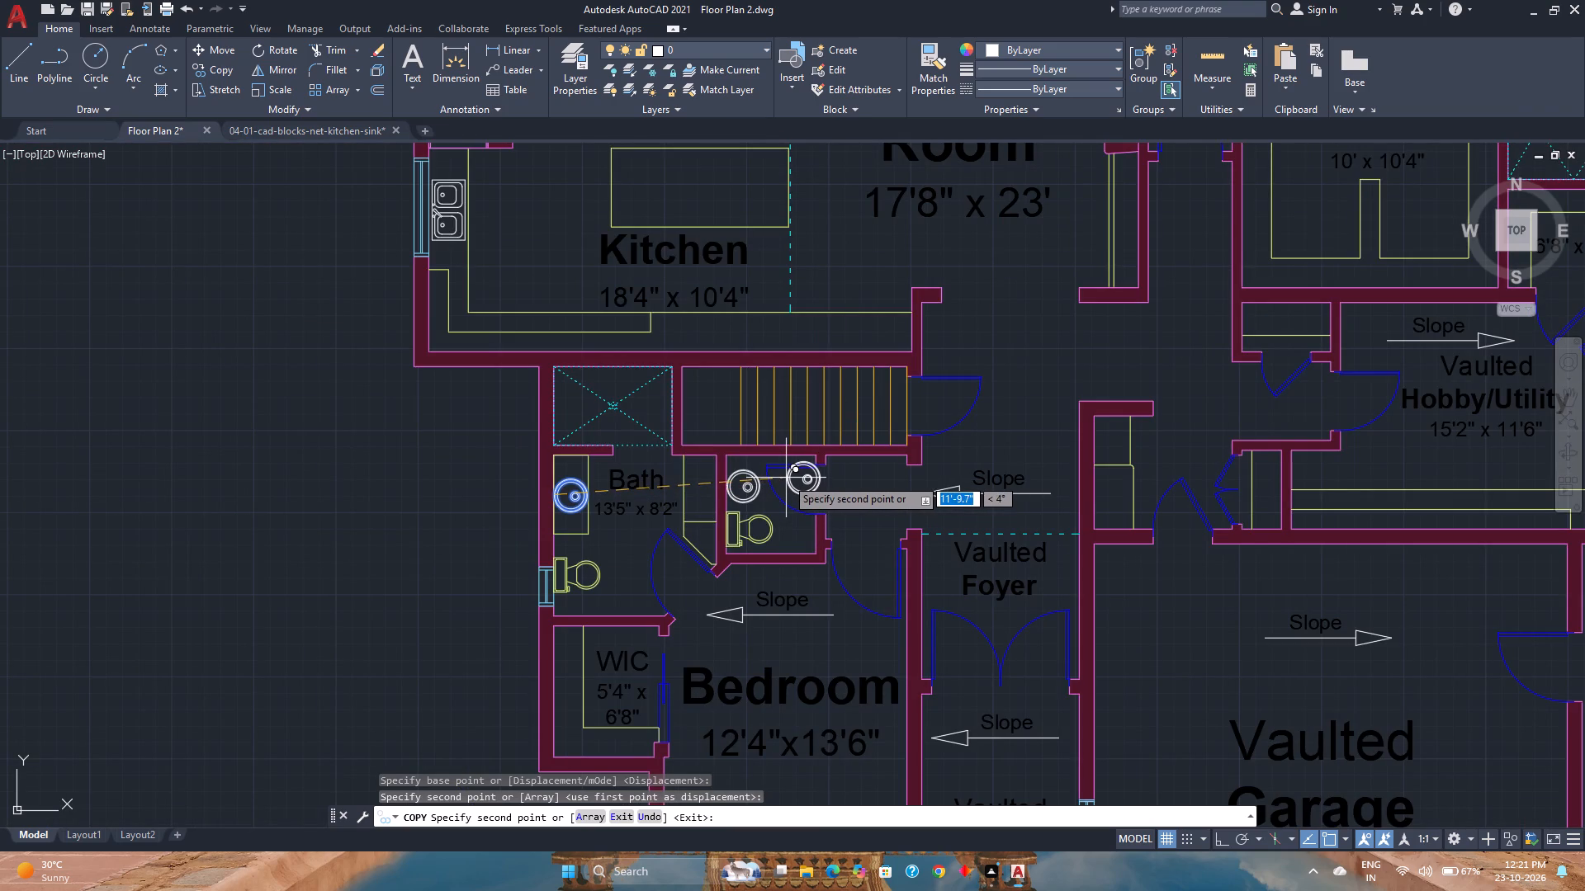
{"action": "scroll", "coordinate": [871, 464], "scroll_direction": "down", "scroll_amount": 2}
{"action": "middle_click", "coordinate": [871, 464]}
{"action": "middle_click_drag", "start_coordinate": [871, 464], "coordinate": [476, 531]}
{"action": "middle_click", "coordinate": [475, 531]}
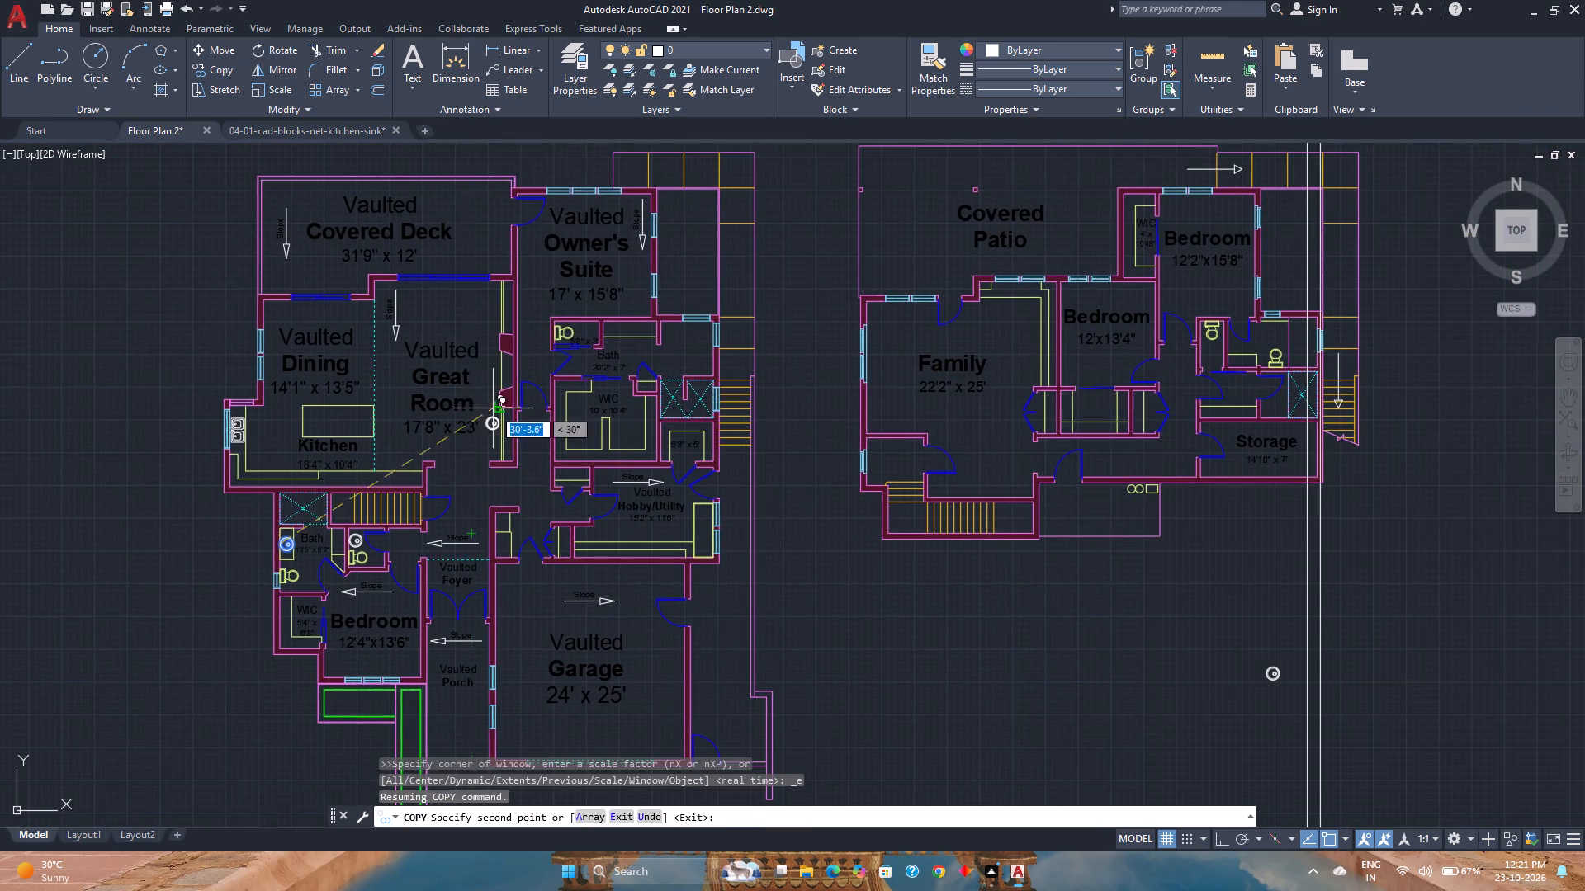
{"action": "scroll", "coordinate": [617, 318], "scroll_direction": "up", "scroll_amount": 7}
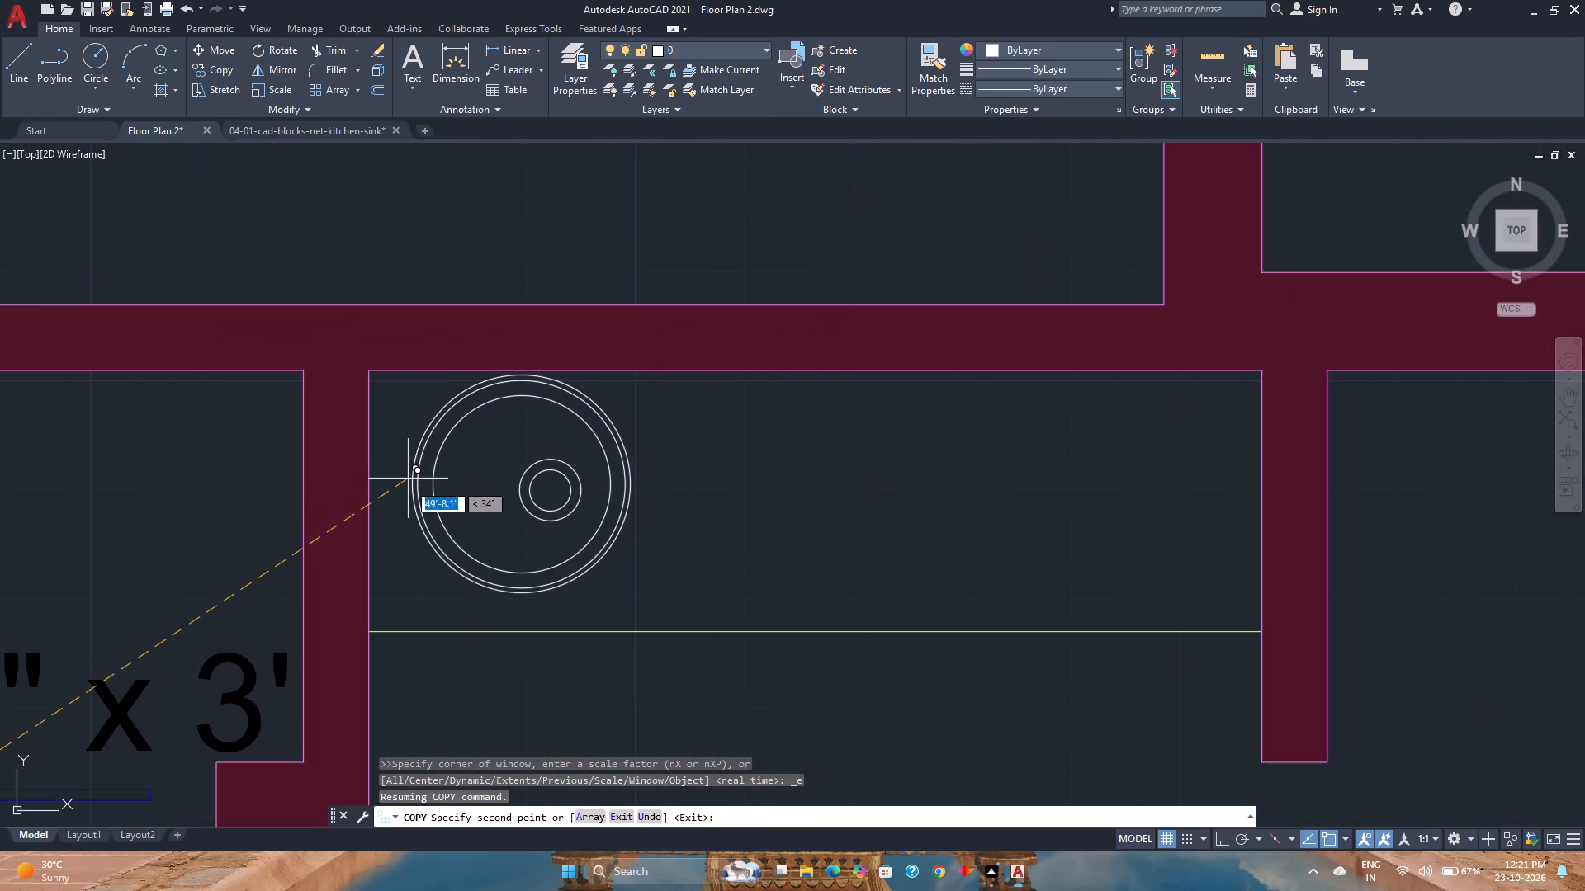
{"action": "left_click", "coordinate": [410, 486]}
{"action": "key", "text": "Escape"}
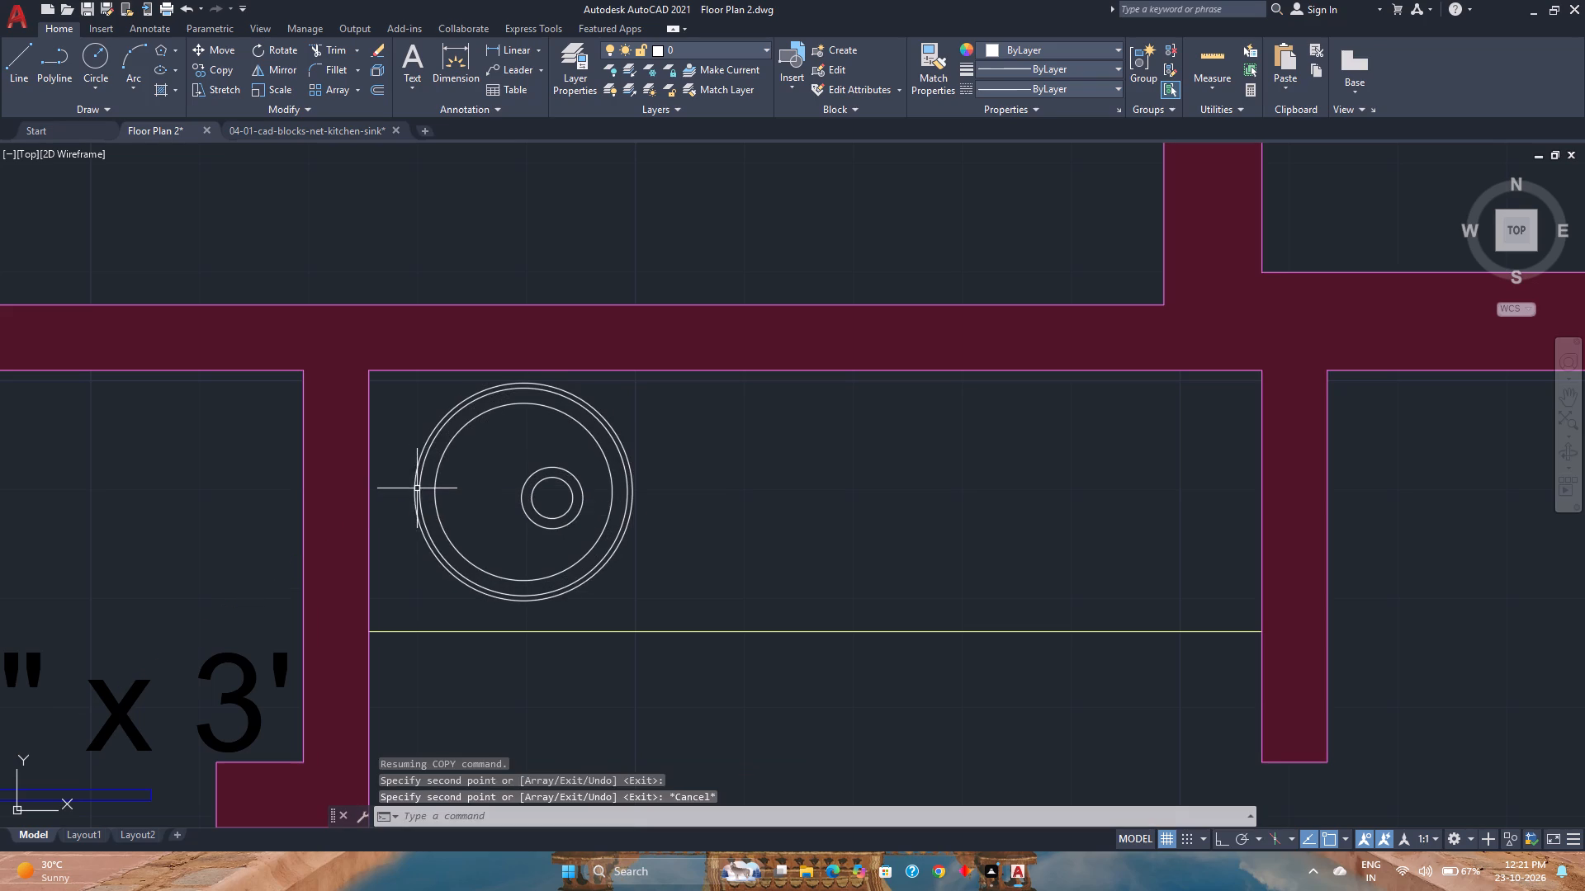
Rotate the sink on the Owner's Suite bath counter 90° clockwise so its drain faces south.
{"action": "left_click", "coordinate": [415, 485]}
{"action": "left_click", "coordinate": [275, 53]}
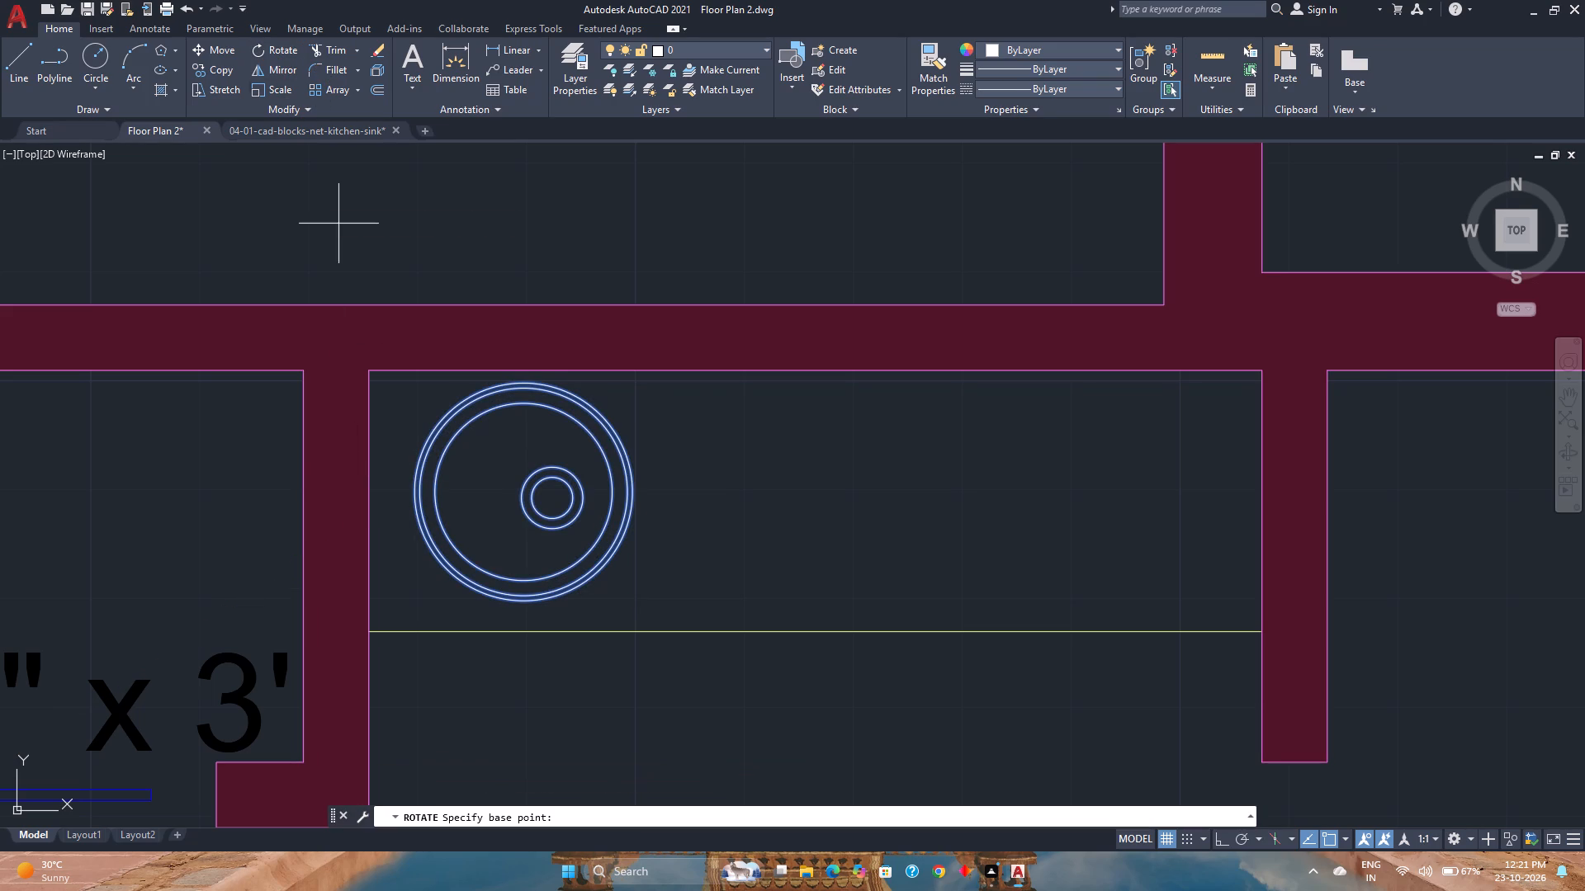
{"action": "left_click", "coordinate": [489, 488]}
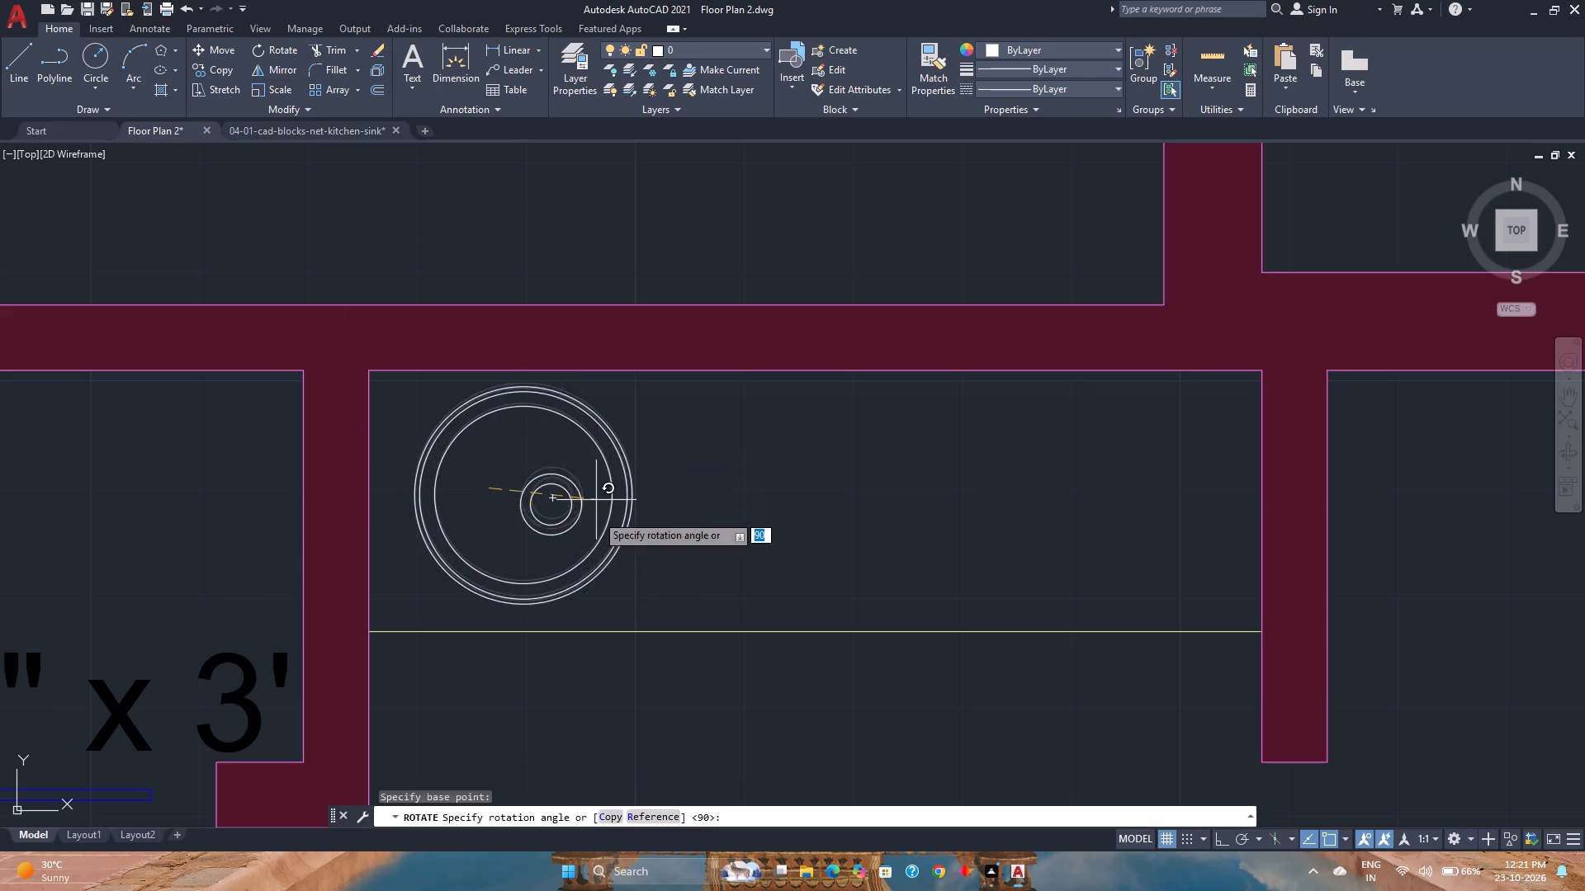
{"action": "key", "text": "F8"}
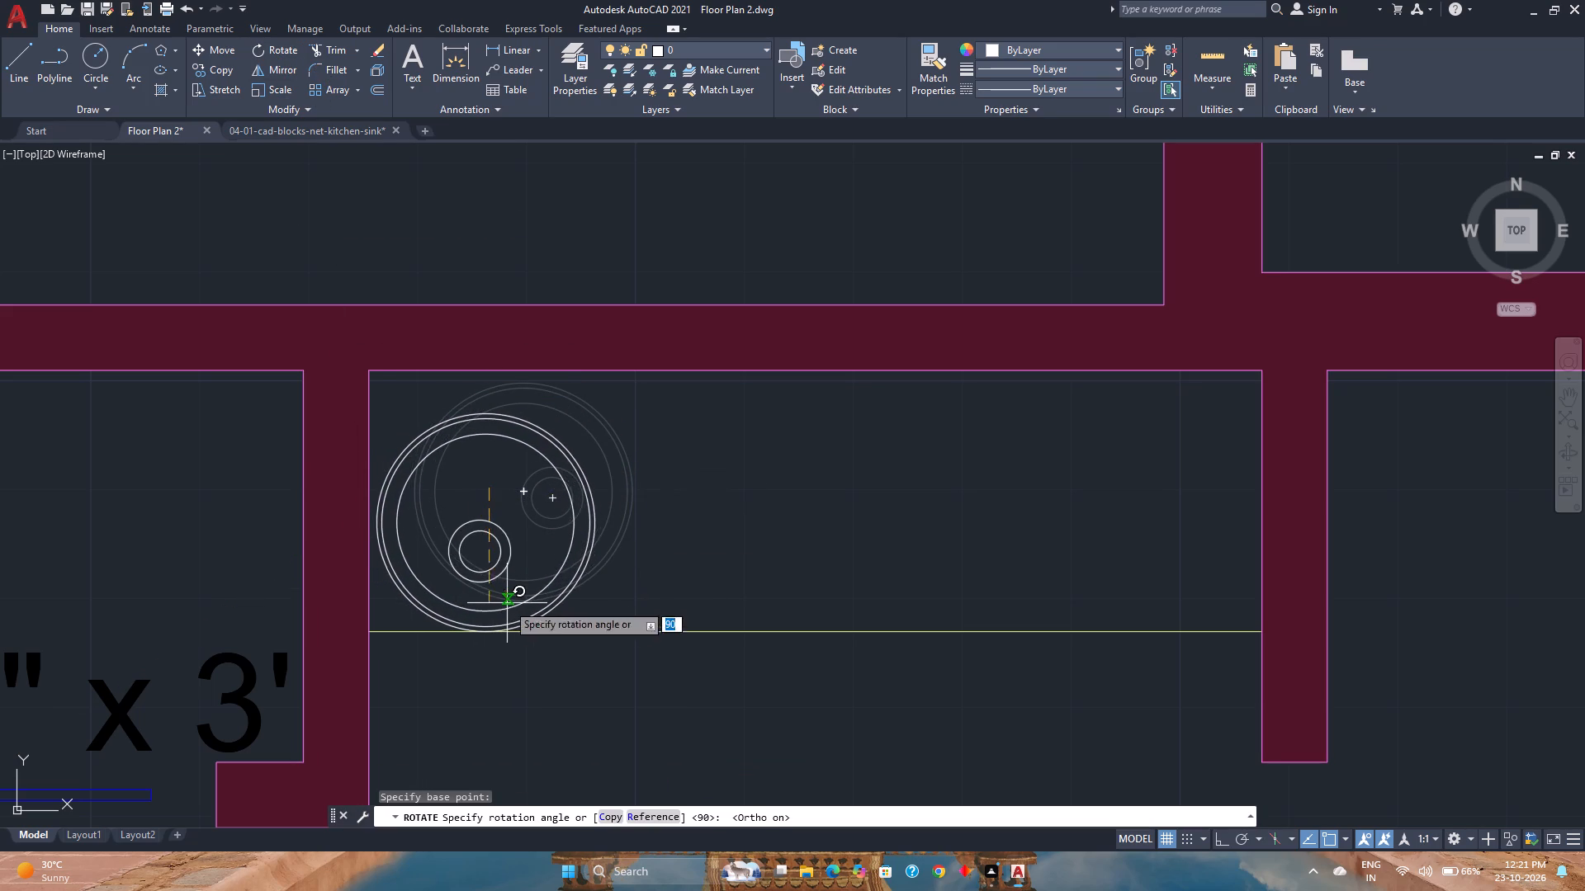
{"action": "left_click", "coordinate": [480, 646]}
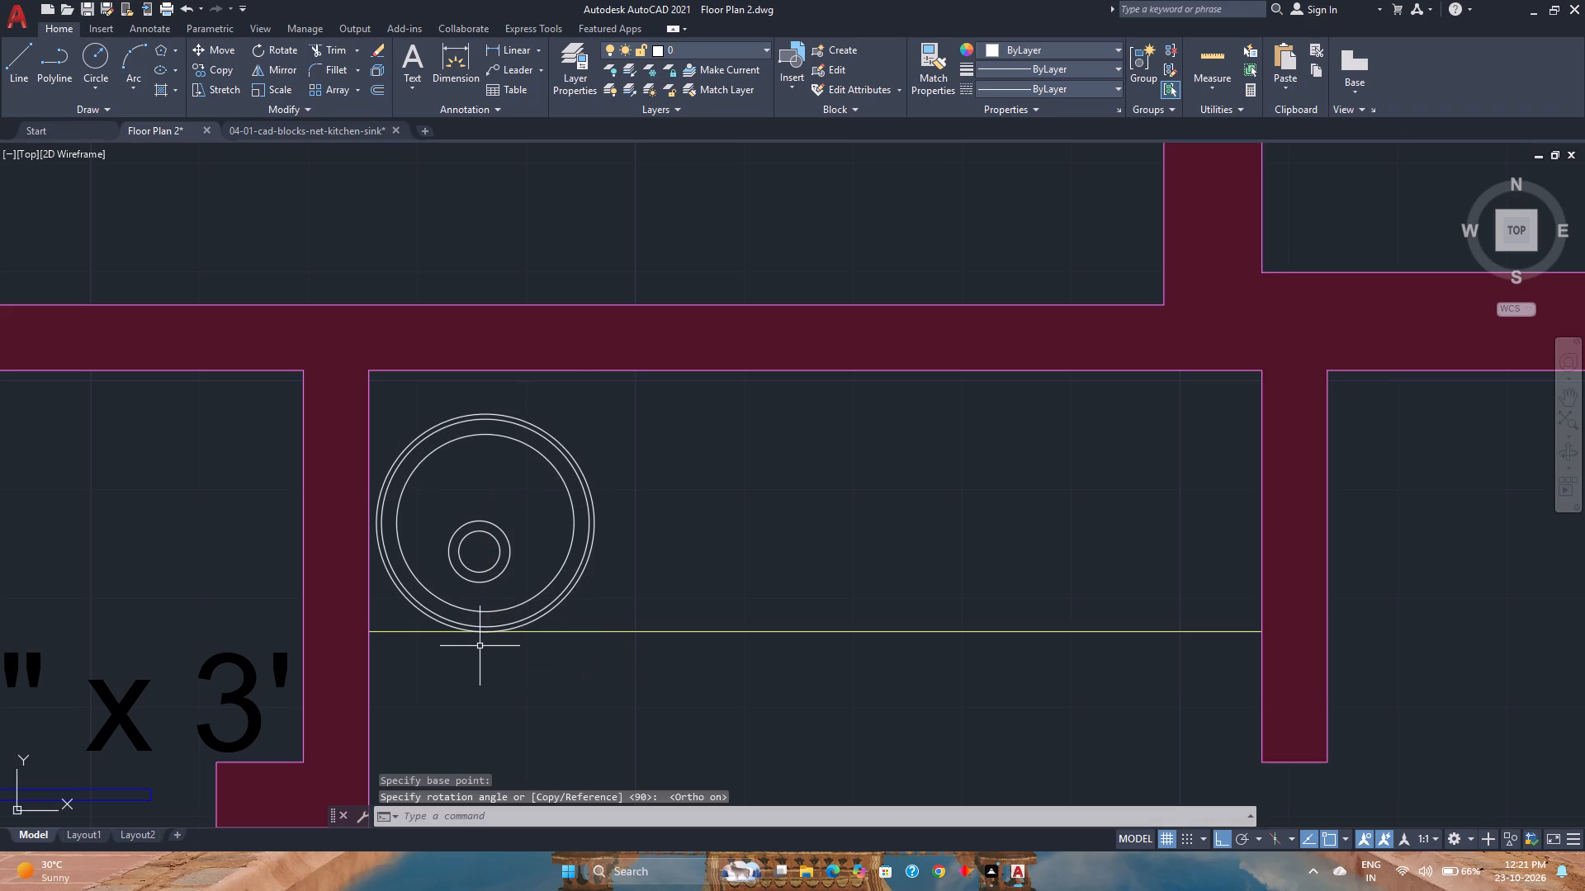
Move the rotated sink by its north edge up against the counter's north wall, slightly farther east.
{"action": "left_click", "coordinate": [513, 606]}
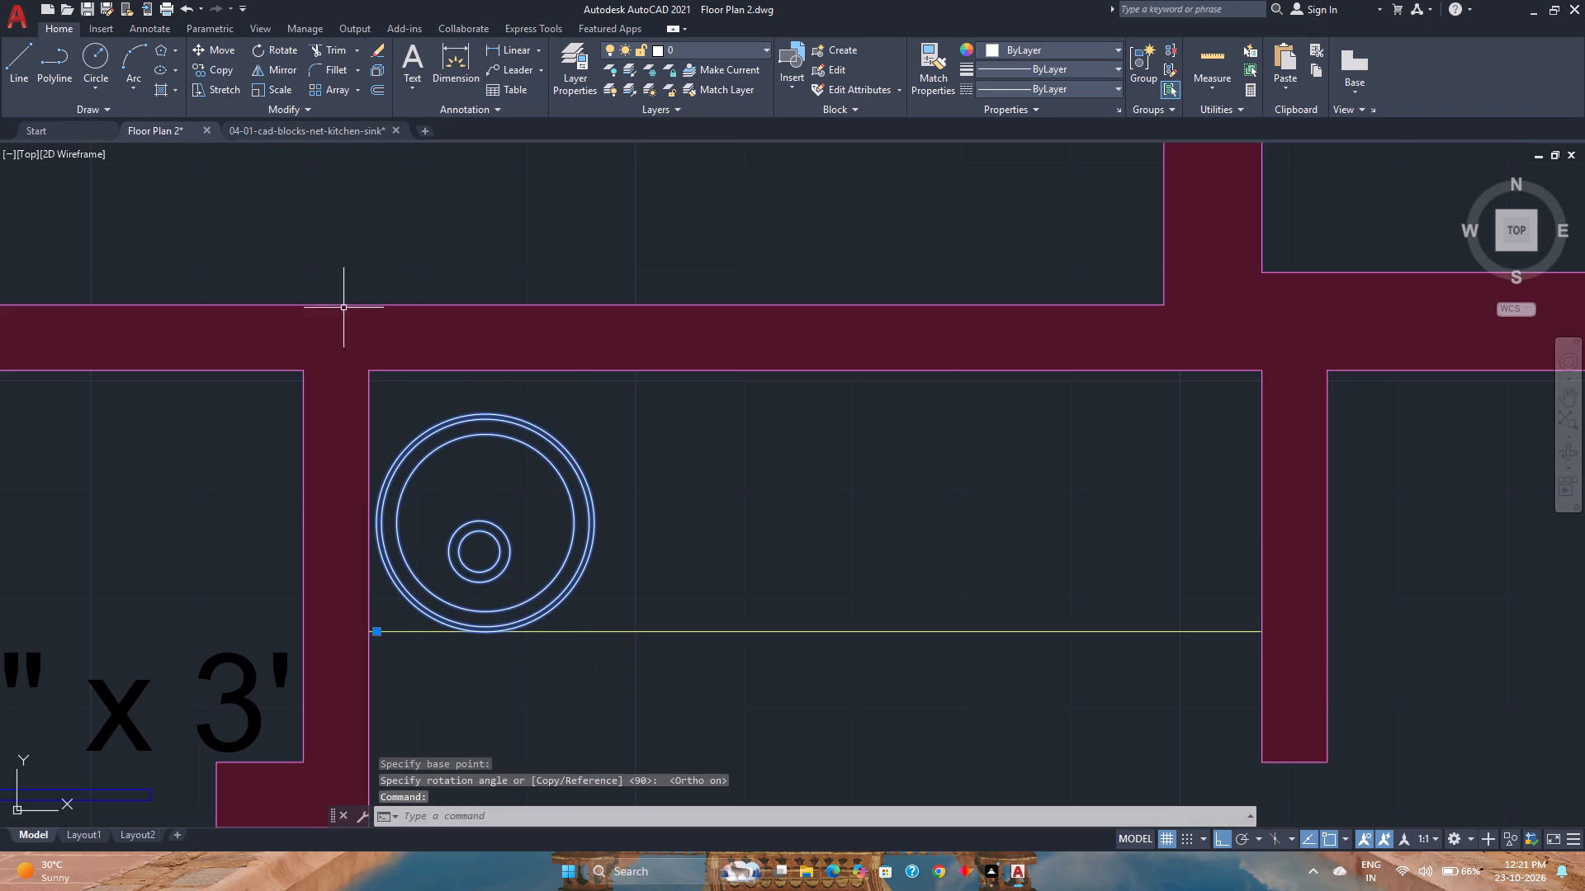
{"action": "left_click", "coordinate": [221, 46]}
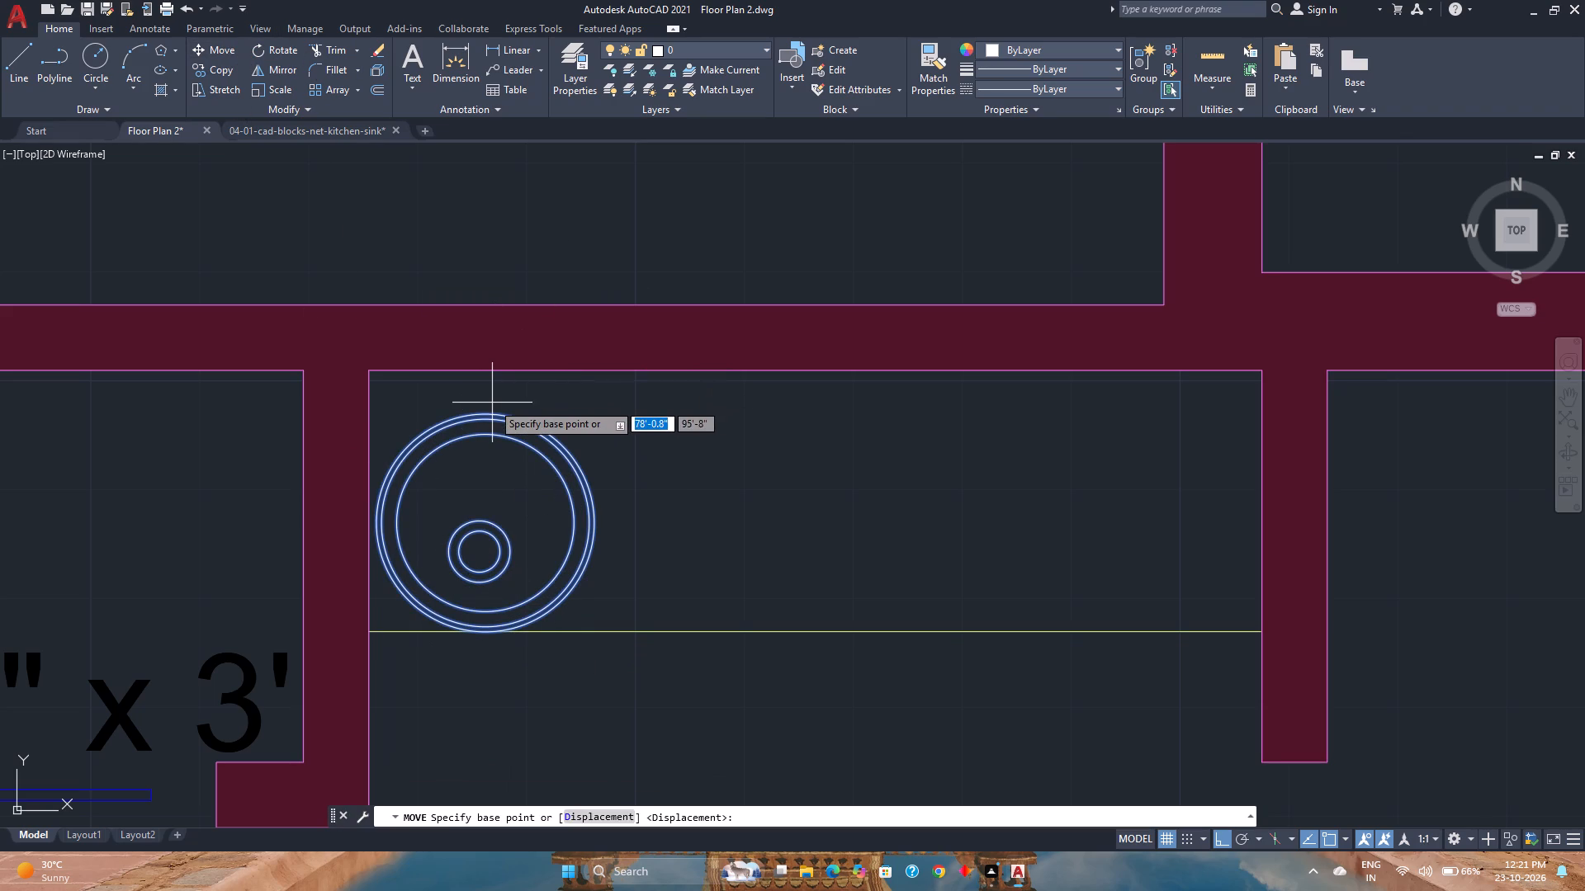
{"action": "left_click", "coordinate": [493, 409]}
{"action": "left_click", "coordinate": [572, 367]}
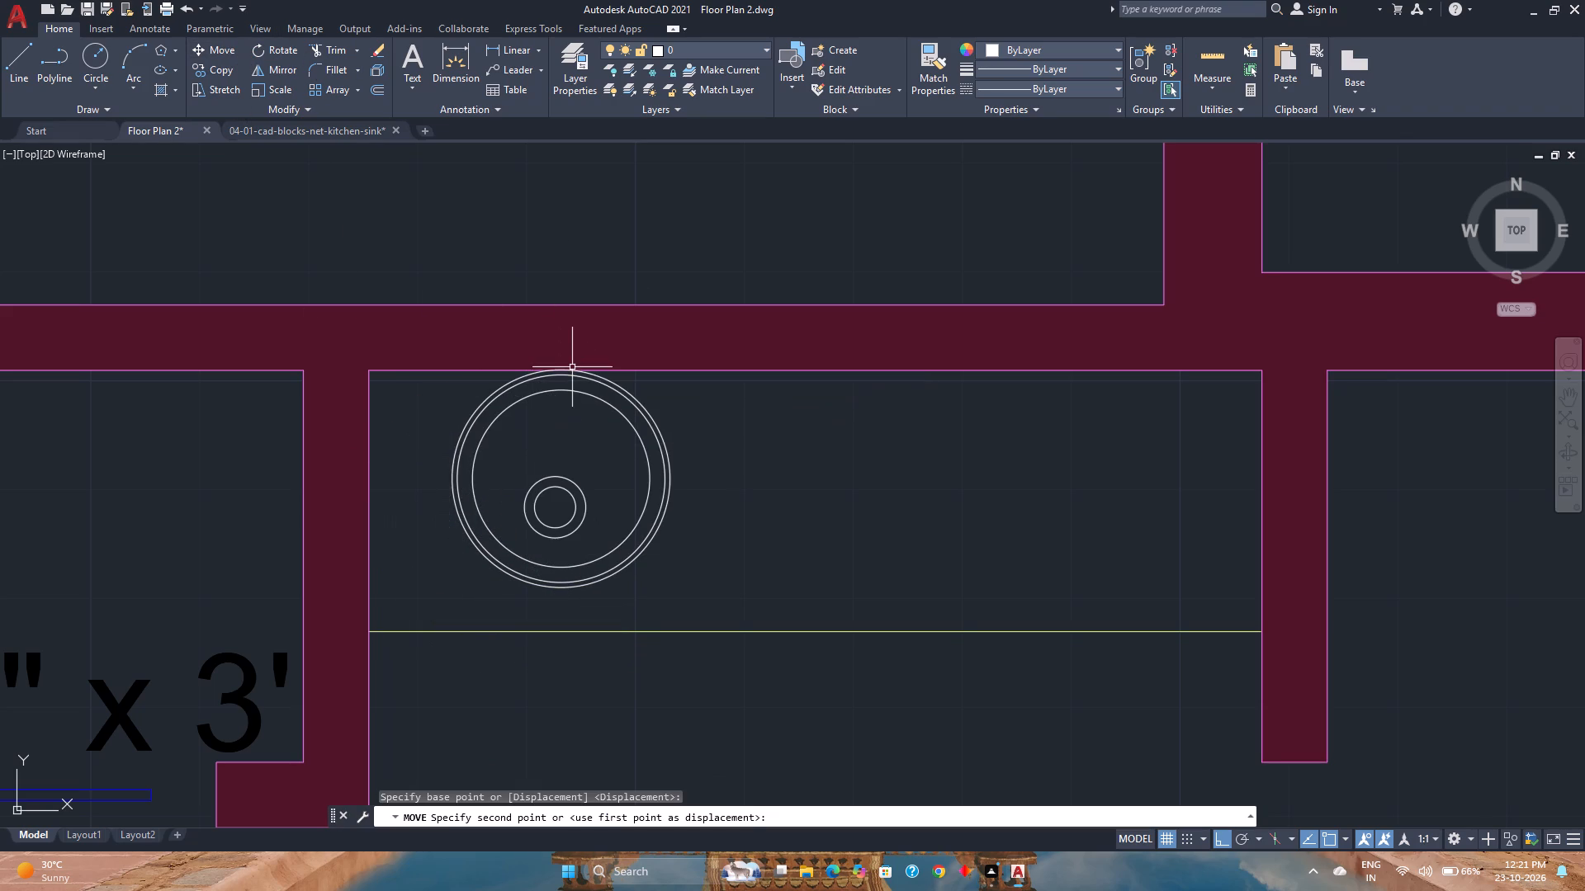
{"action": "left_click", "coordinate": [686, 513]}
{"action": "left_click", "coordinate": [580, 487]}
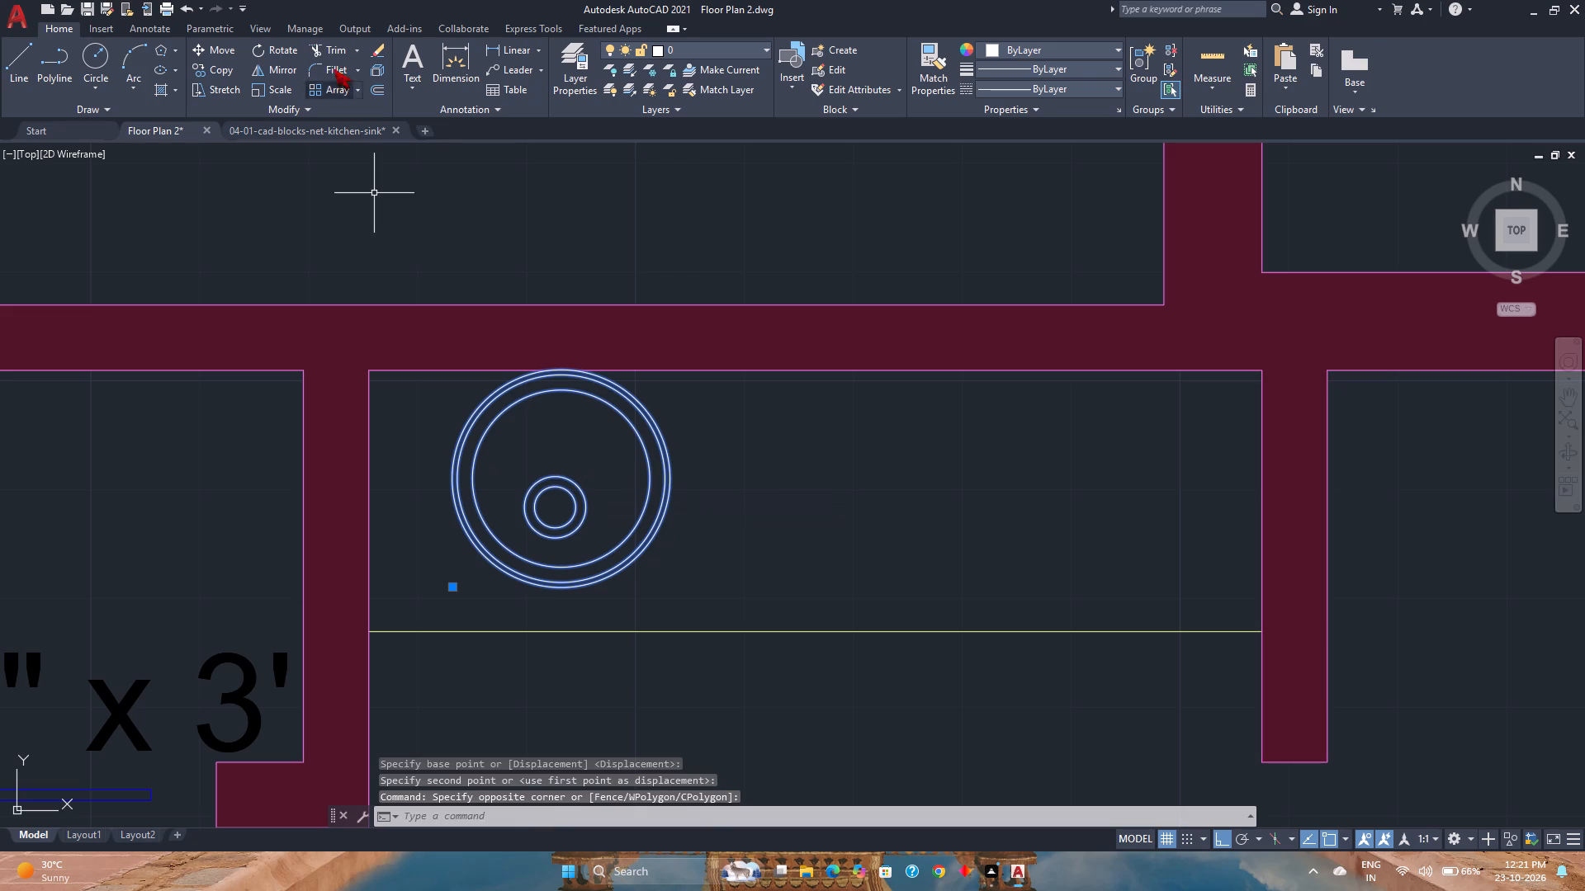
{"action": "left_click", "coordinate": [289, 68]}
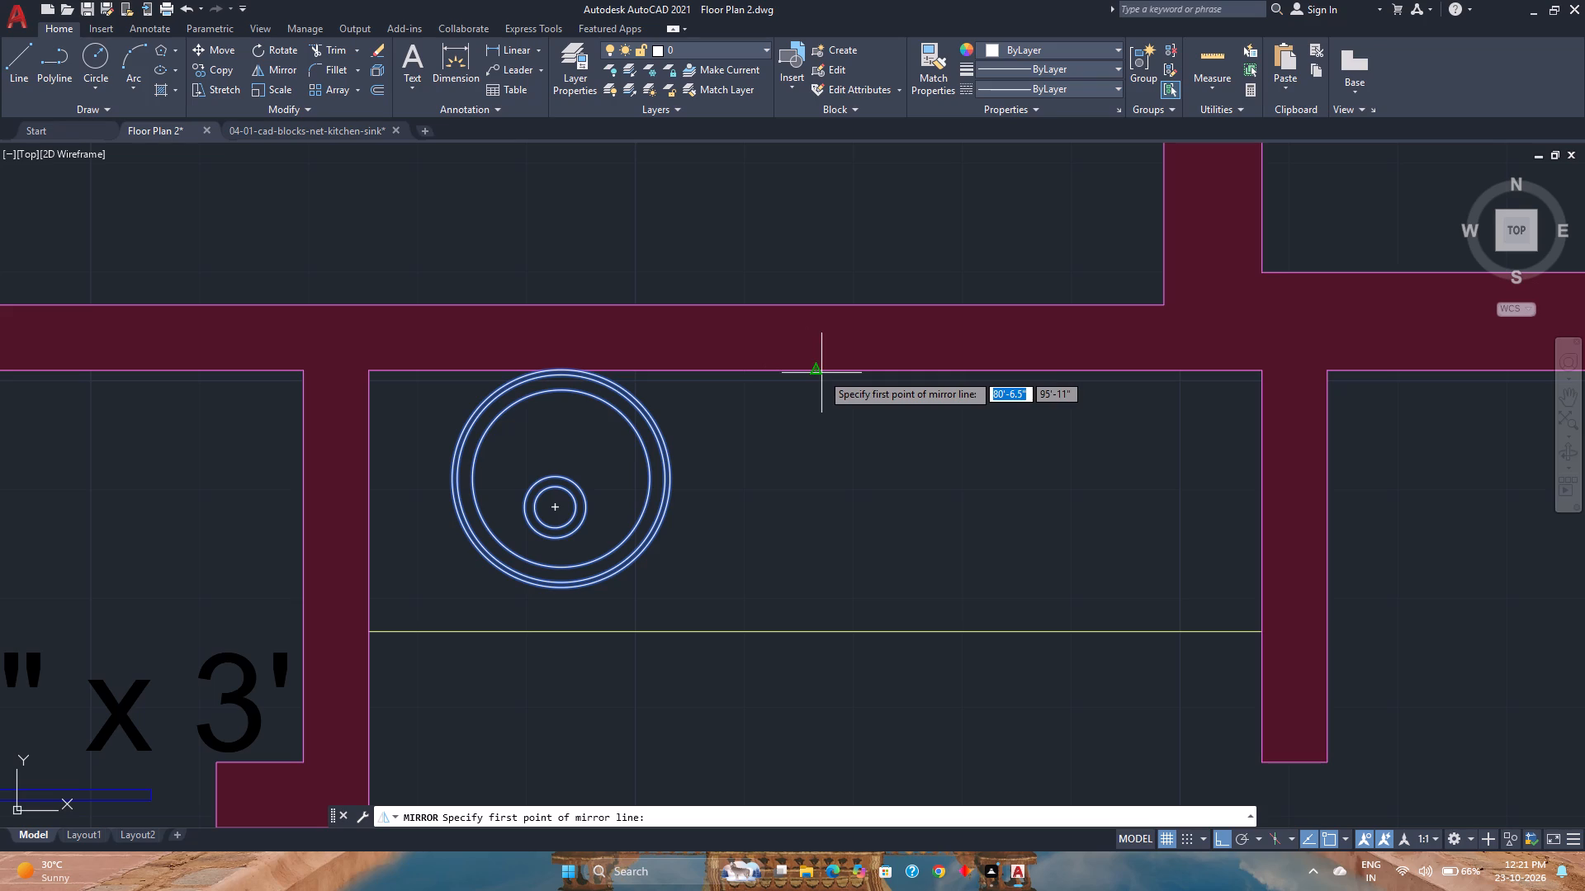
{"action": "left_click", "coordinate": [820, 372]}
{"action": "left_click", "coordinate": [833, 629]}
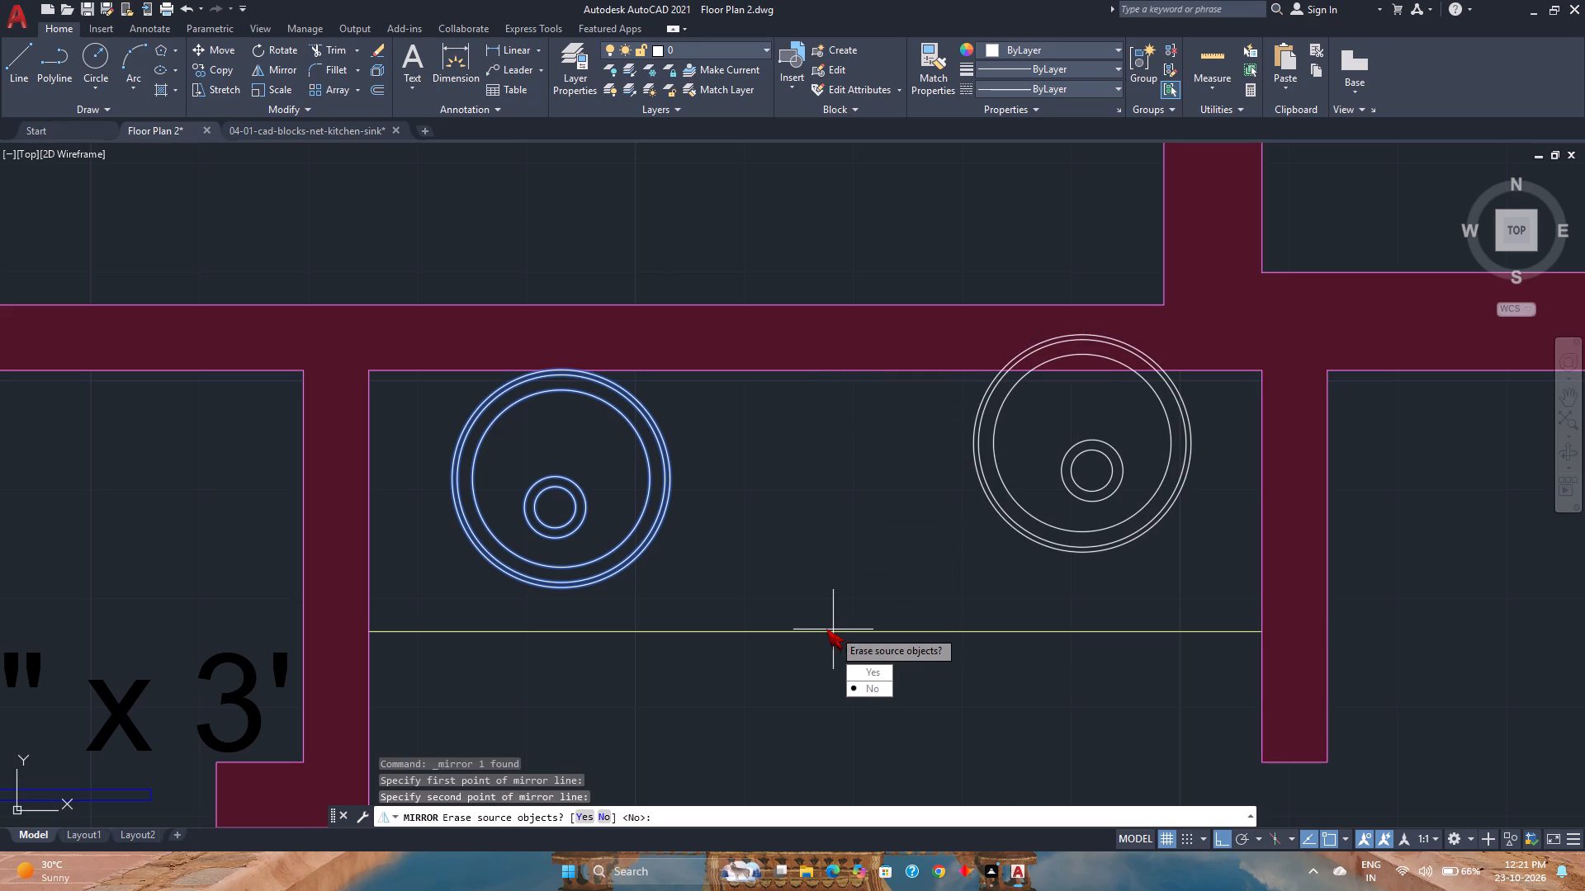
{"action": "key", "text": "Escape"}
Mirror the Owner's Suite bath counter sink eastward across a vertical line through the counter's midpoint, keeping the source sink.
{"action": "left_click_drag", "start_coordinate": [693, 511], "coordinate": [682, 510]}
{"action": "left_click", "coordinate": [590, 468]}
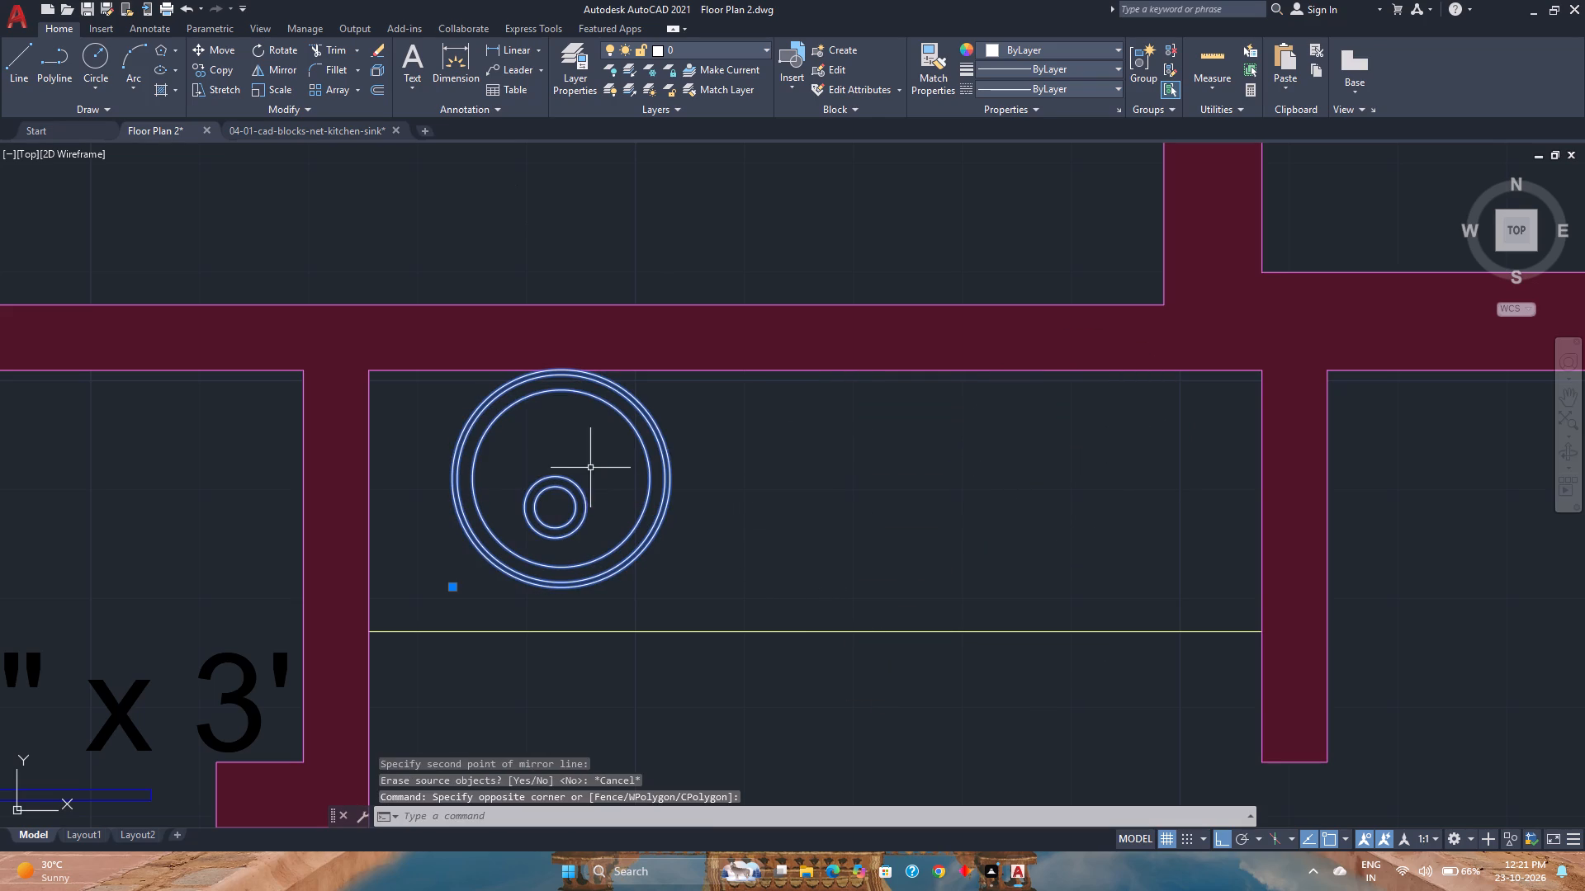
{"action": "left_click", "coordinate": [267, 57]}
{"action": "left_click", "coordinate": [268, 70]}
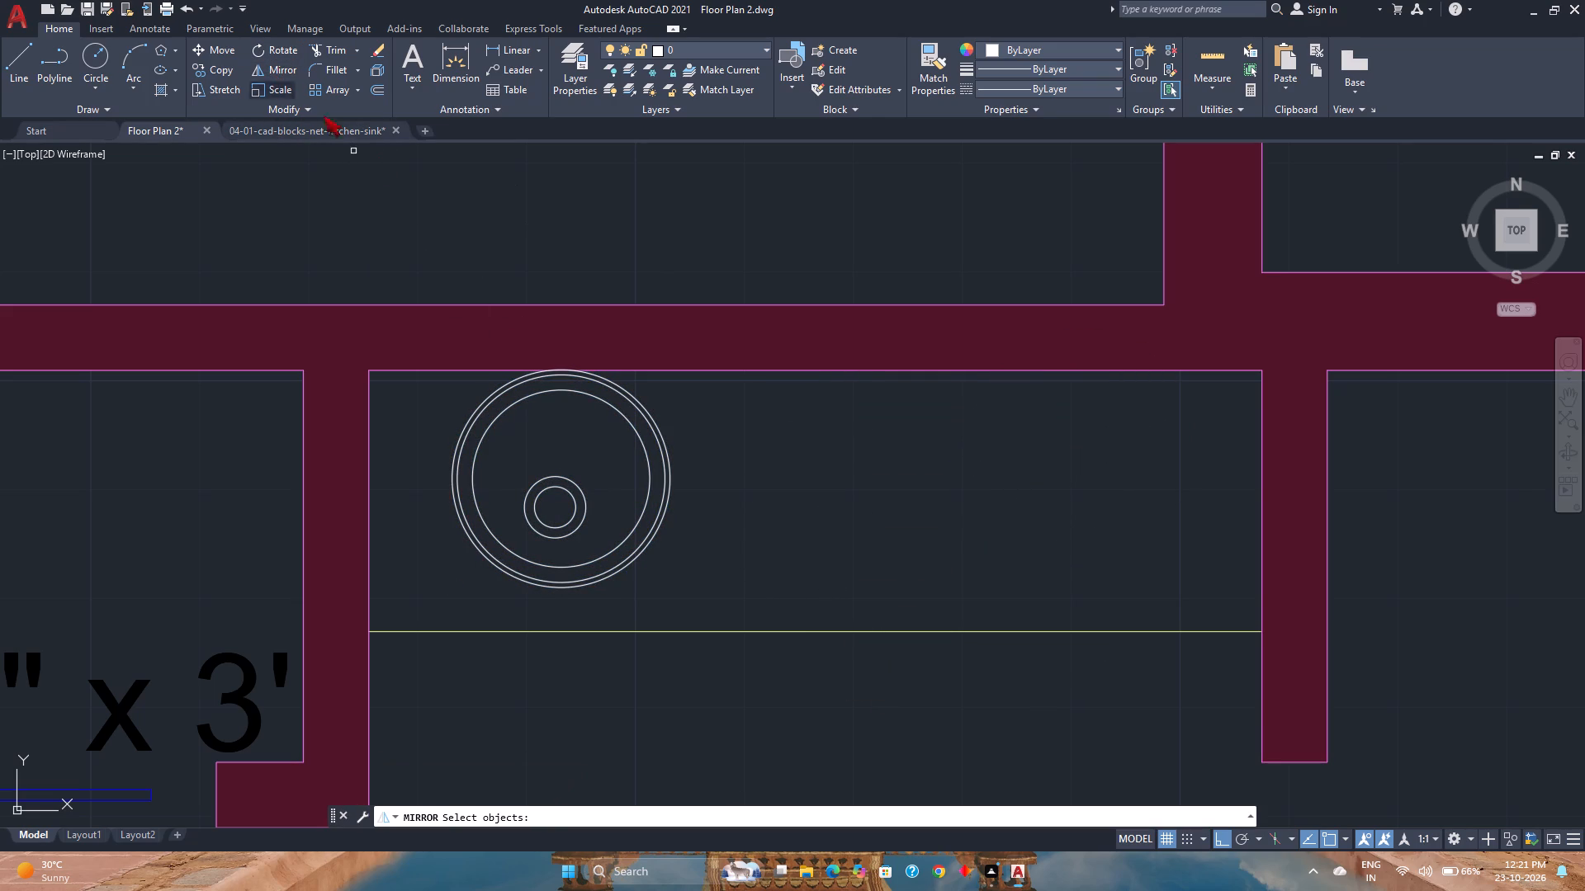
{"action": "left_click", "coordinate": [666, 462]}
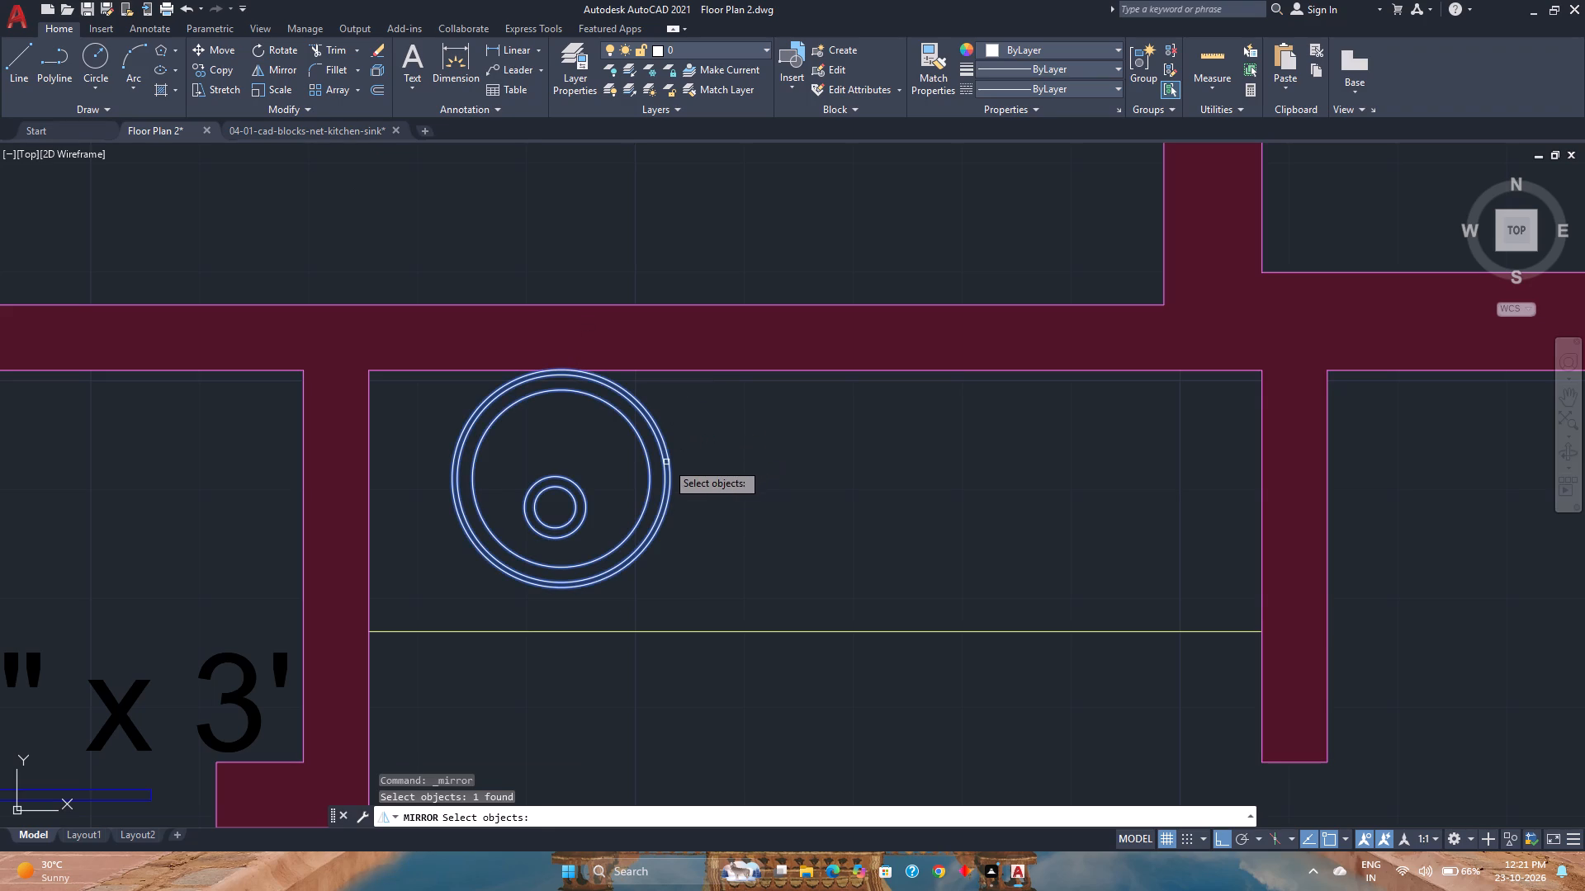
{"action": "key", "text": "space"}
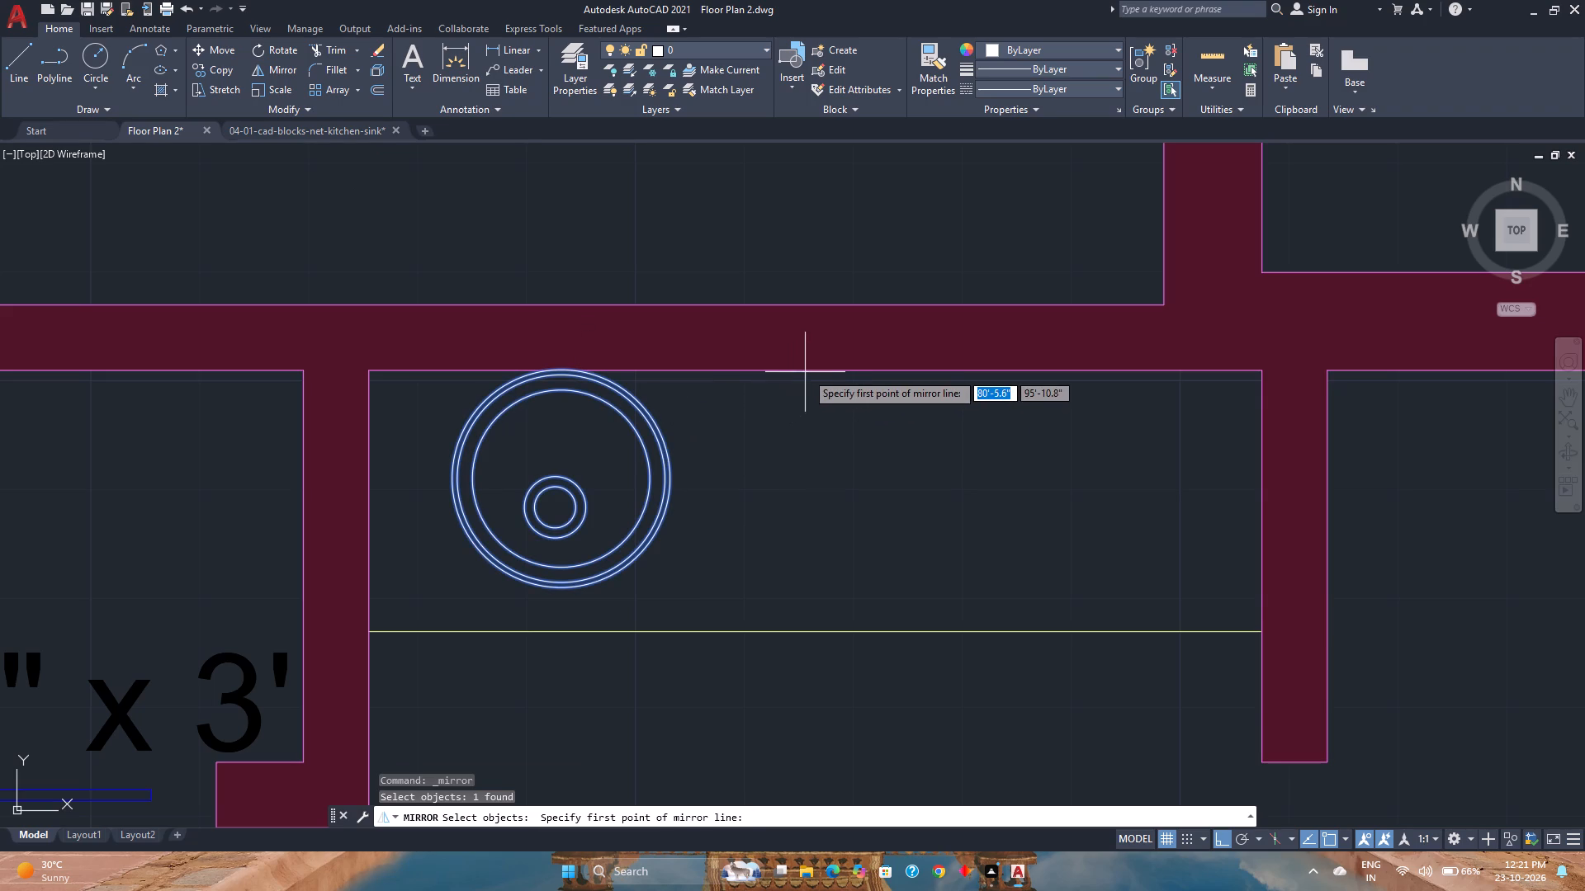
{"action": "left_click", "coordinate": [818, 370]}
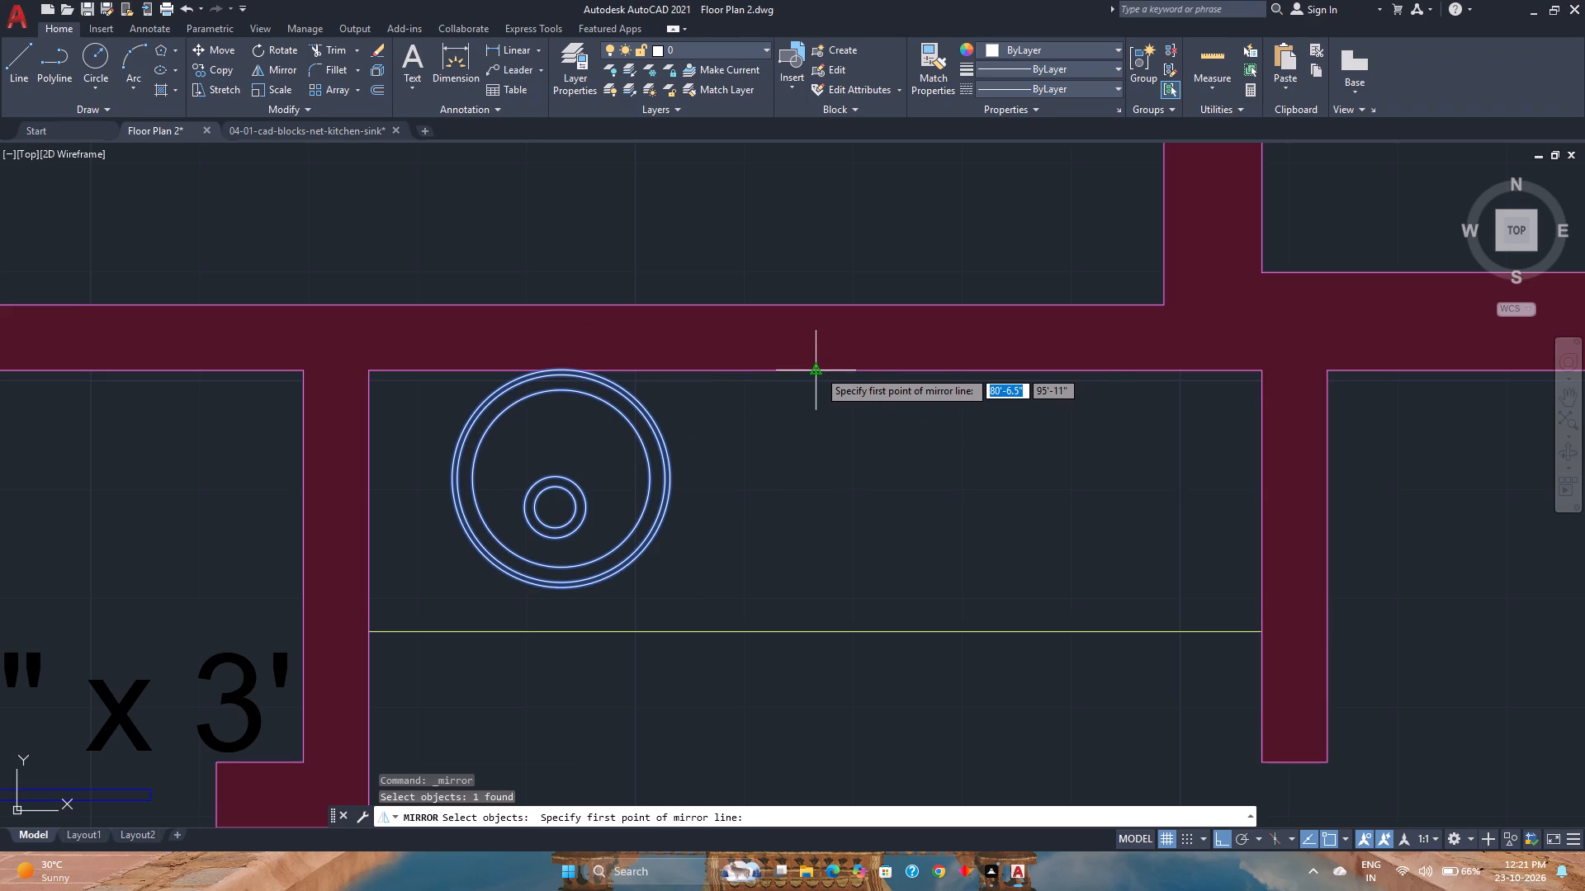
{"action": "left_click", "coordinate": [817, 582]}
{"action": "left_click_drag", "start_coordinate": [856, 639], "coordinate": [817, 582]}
Delete both round sinks from the north counter in the Owner's Suite bath.
{"action": "scroll", "coordinate": [821, 553], "scroll_direction": "down", "scroll_amount": 2}
{"action": "scroll", "coordinate": [843, 629], "scroll_direction": "down", "scroll_amount": 1}
{"action": "middle_click_drag", "start_coordinate": [845, 631], "coordinate": [772, 544]}
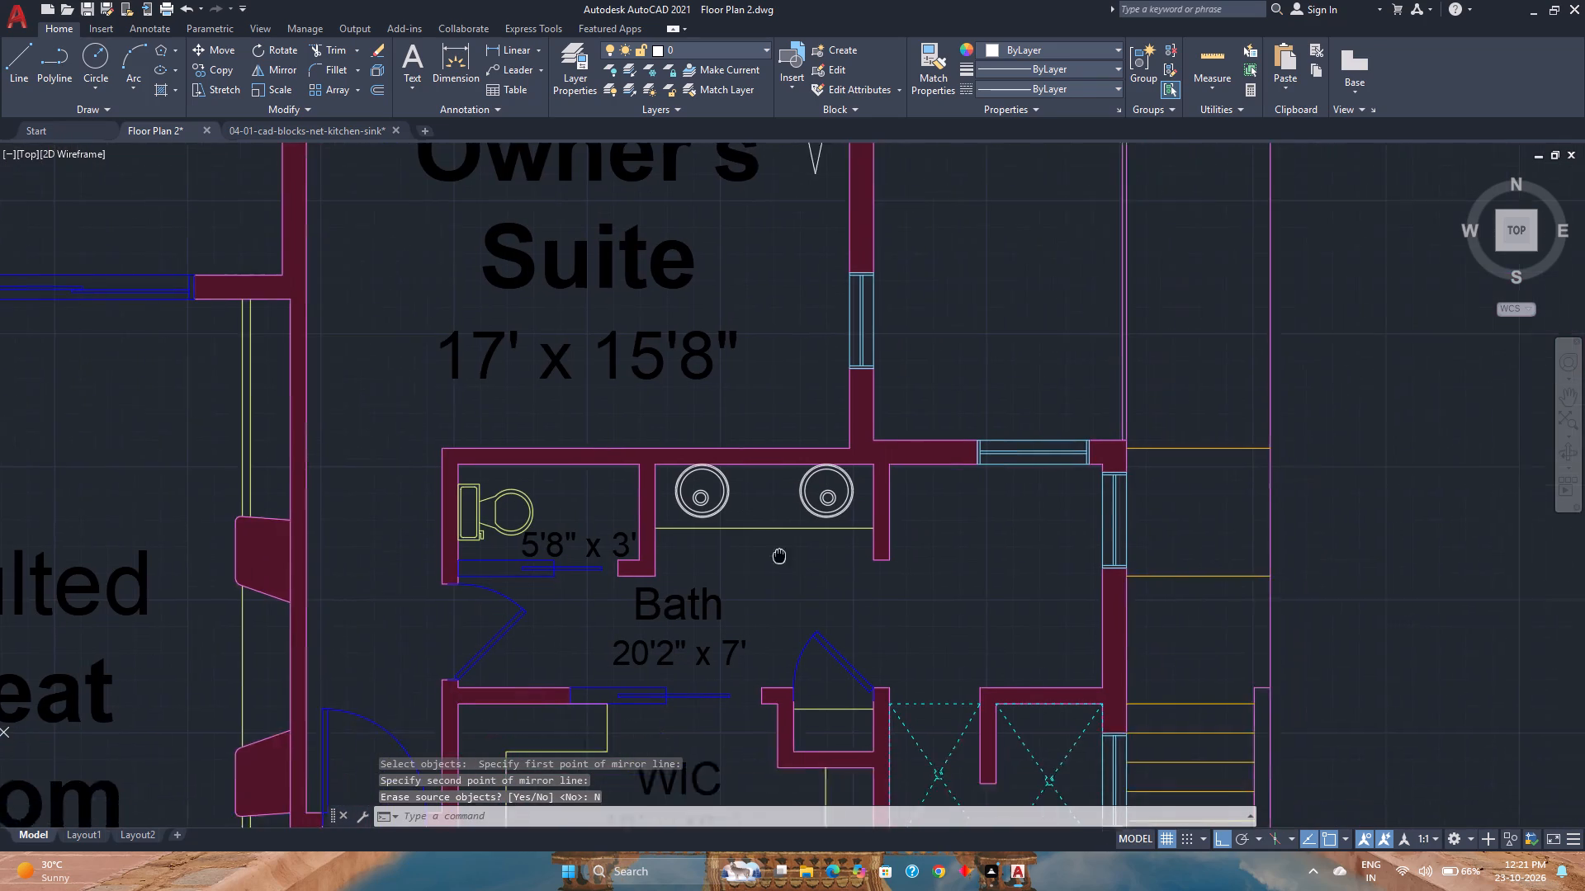
{"action": "middle_click_drag", "start_coordinate": [772, 544], "coordinate": [766, 536]}
{"action": "middle_click", "coordinate": [766, 536]}
{"action": "left_click", "coordinate": [815, 479]}
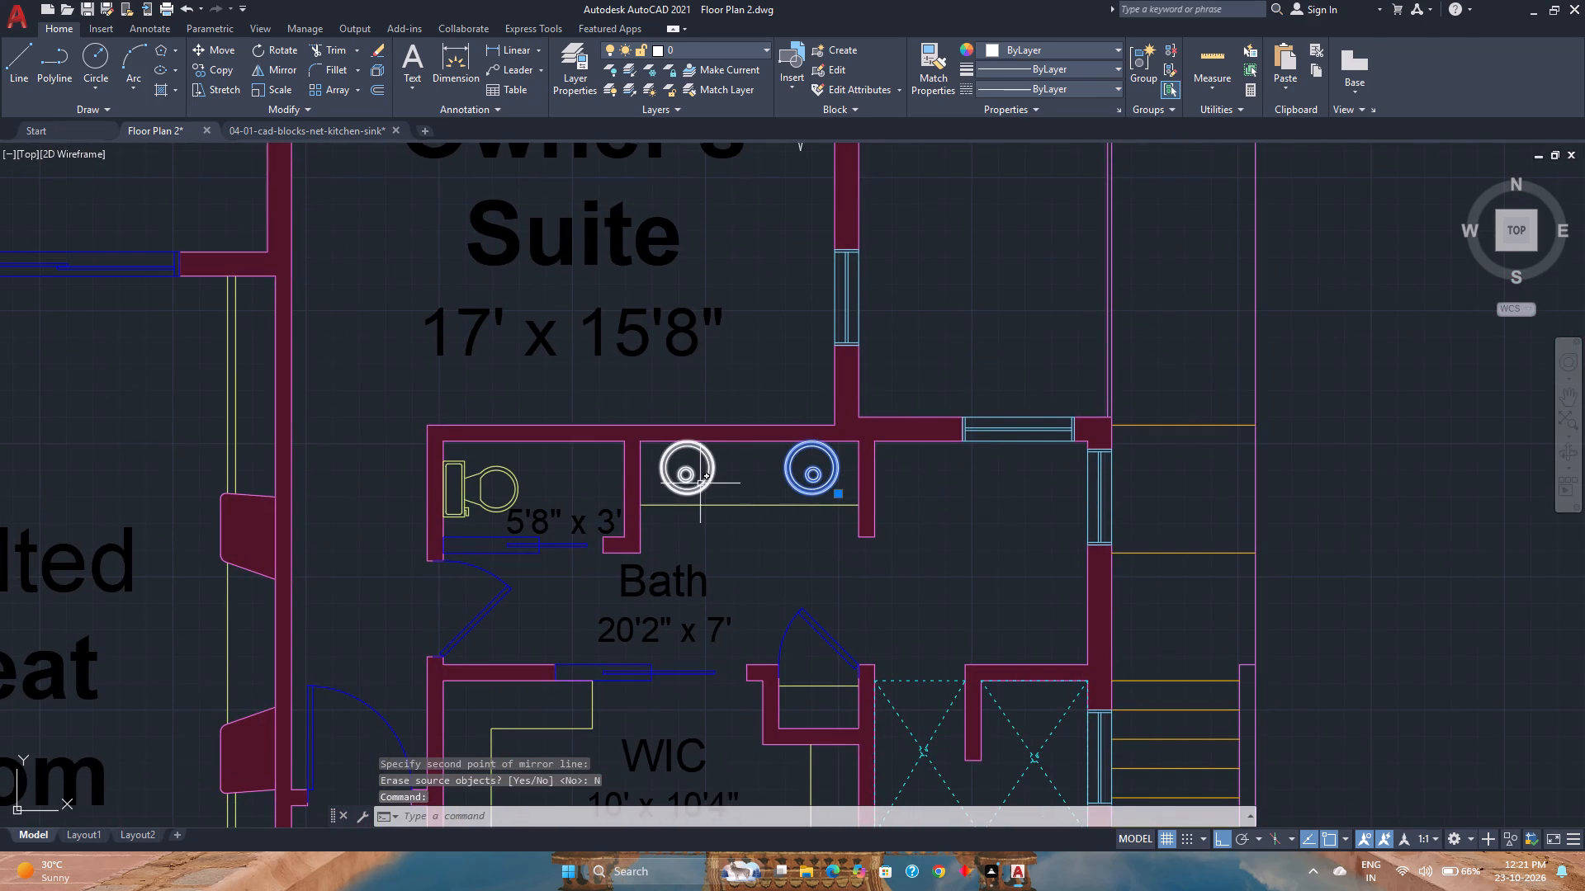
{"action": "left_click", "coordinate": [700, 483]}
{"action": "scroll", "coordinate": [726, 483], "scroll_direction": "up", "scroll_amount": 1}
{"action": "scroll", "coordinate": [813, 483], "scroll_direction": "up", "scroll_amount": 1}
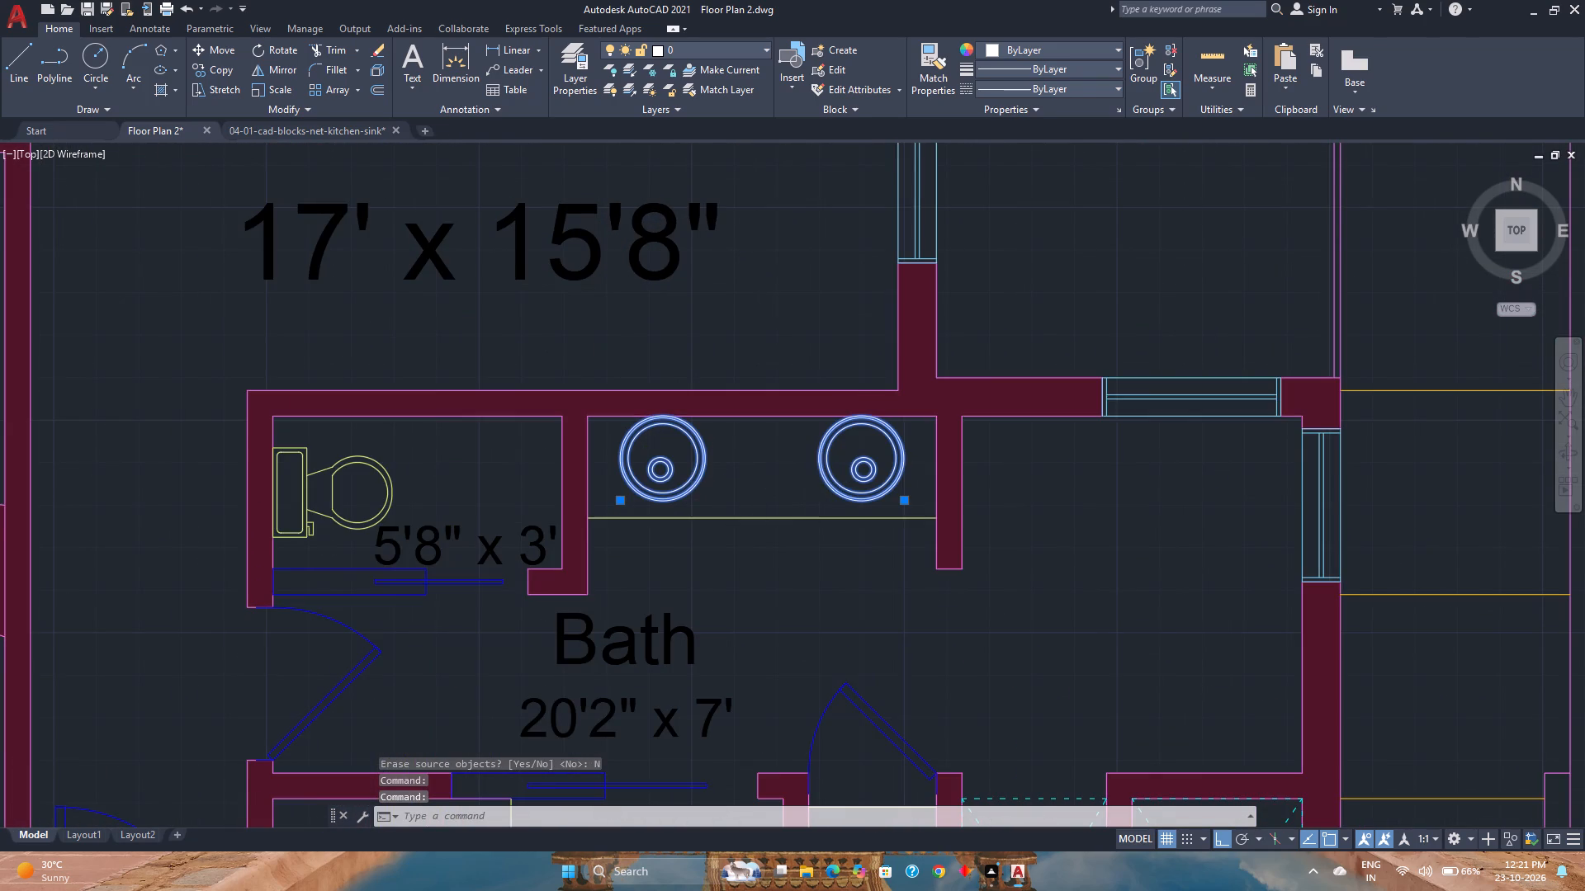
{"action": "scroll", "coordinate": [813, 483], "scroll_direction": "up", "scroll_amount": 1}
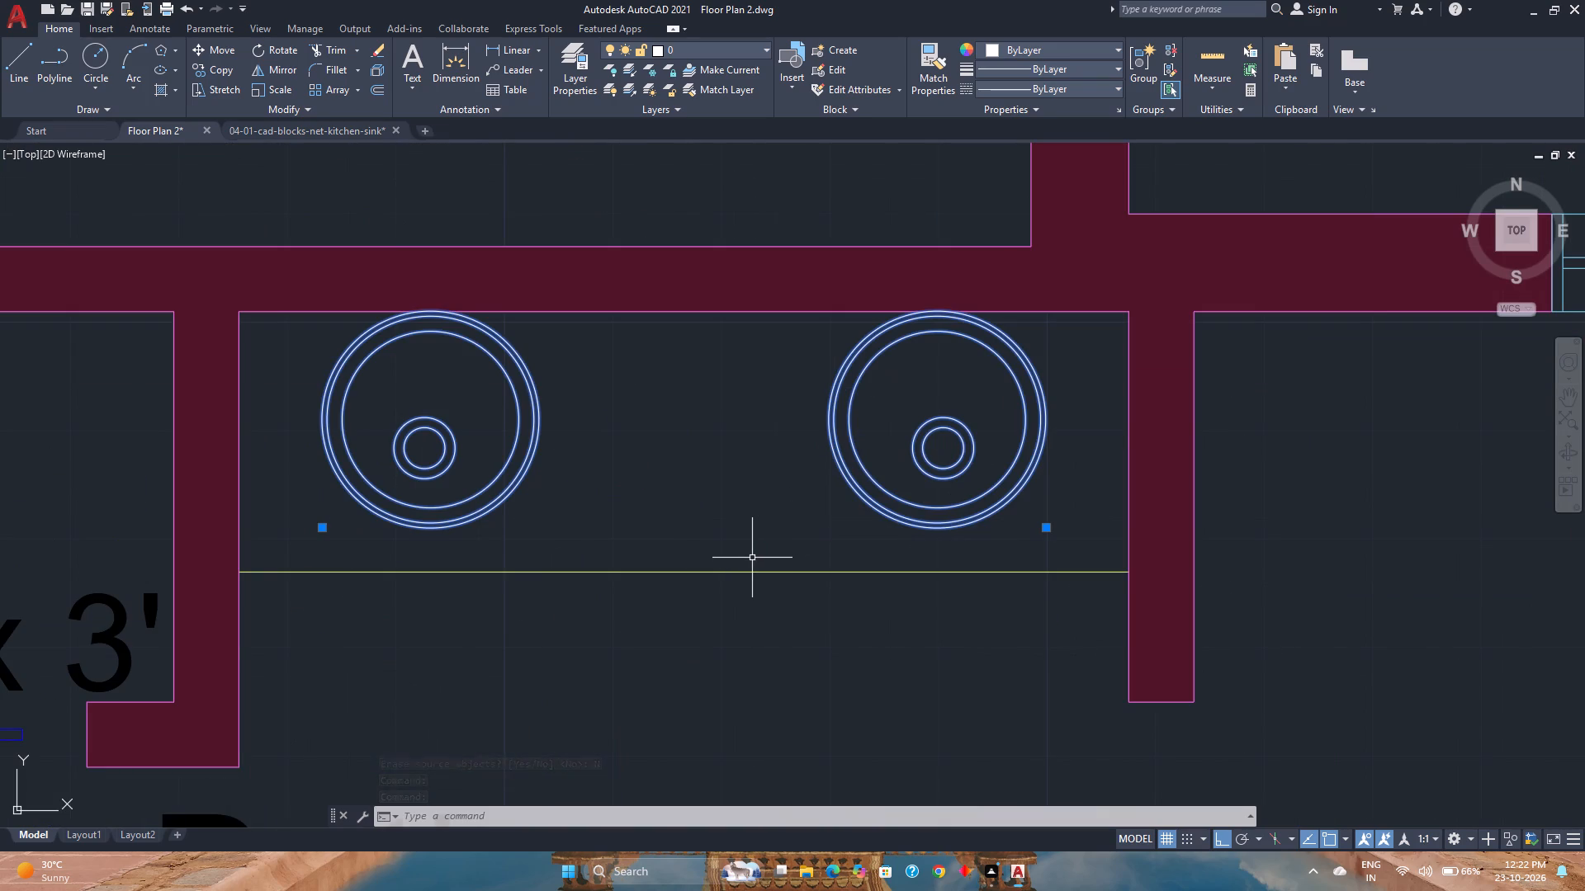
{"action": "key", "text": "Delete"}
Delete the remaining round sinks in the small toilet room, in the Bath beside it, and between the vertical guide lines south of Storage.
{"action": "scroll", "coordinate": [772, 545], "scroll_direction": "down", "scroll_amount": 10}
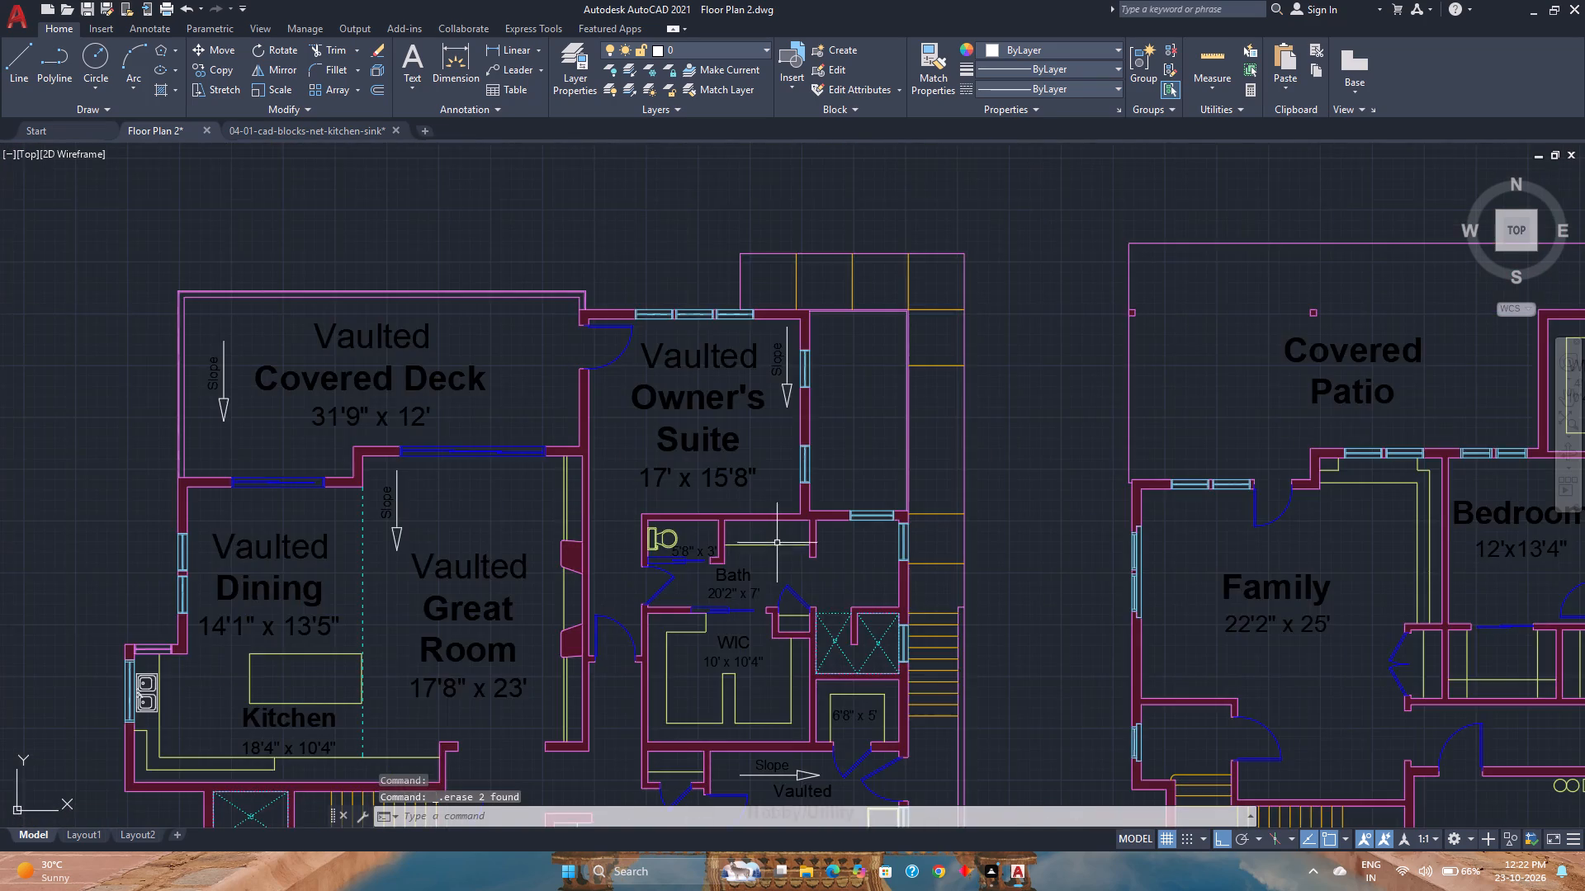
{"action": "scroll", "coordinate": [778, 549], "scroll_direction": "down", "scroll_amount": 2}
{"action": "scroll", "coordinate": [608, 675], "scroll_direction": "up", "scroll_amount": 4}
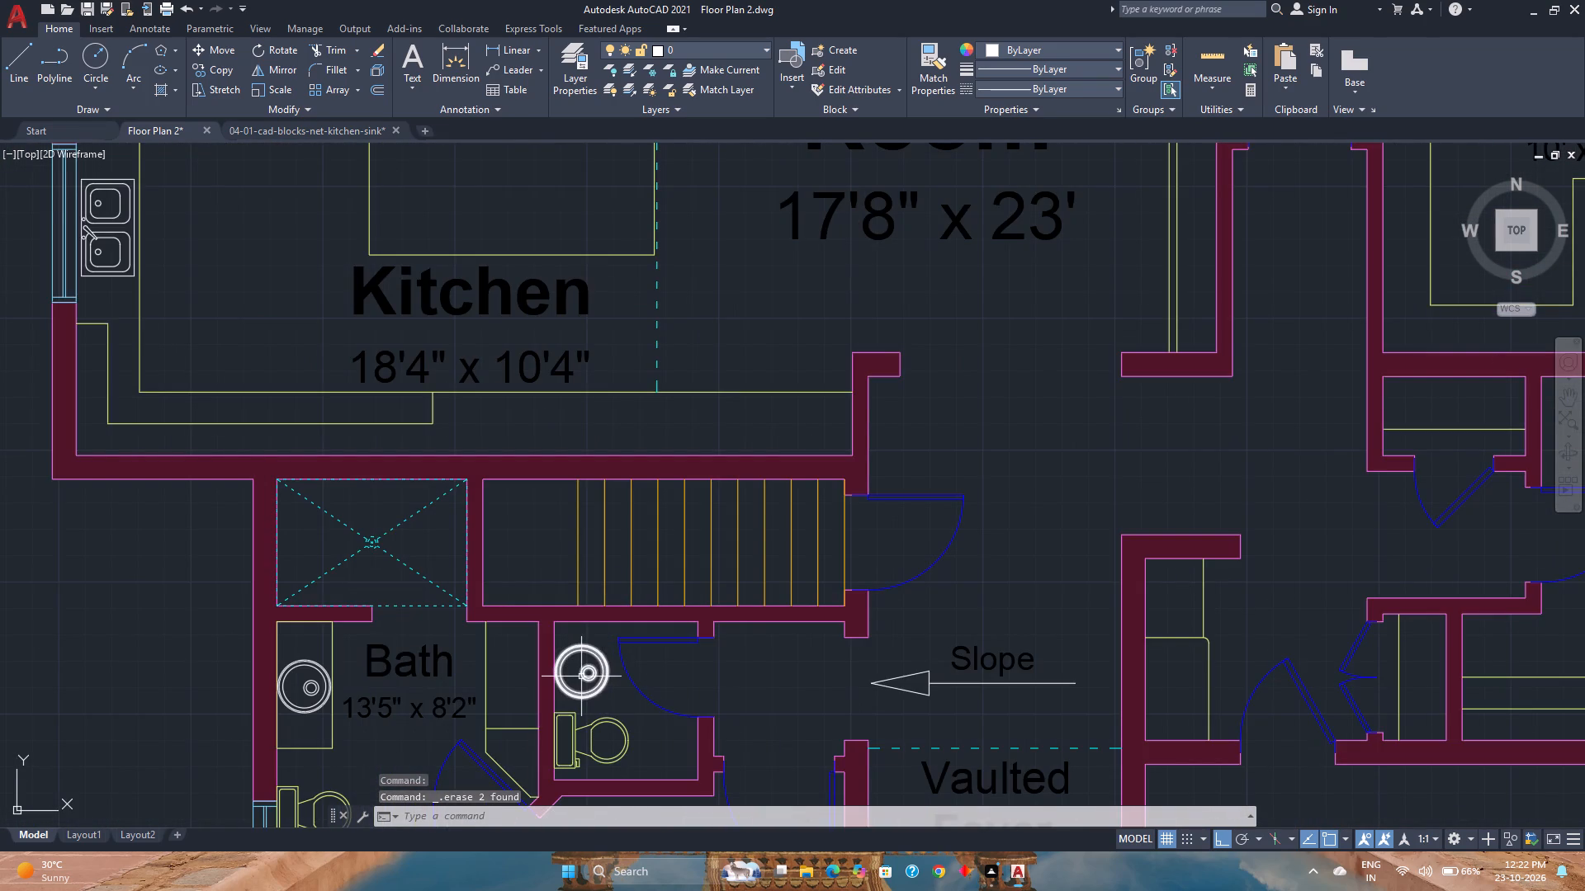
{"action": "left_click", "coordinate": [581, 676]}
{"action": "key", "text": "Delete"}
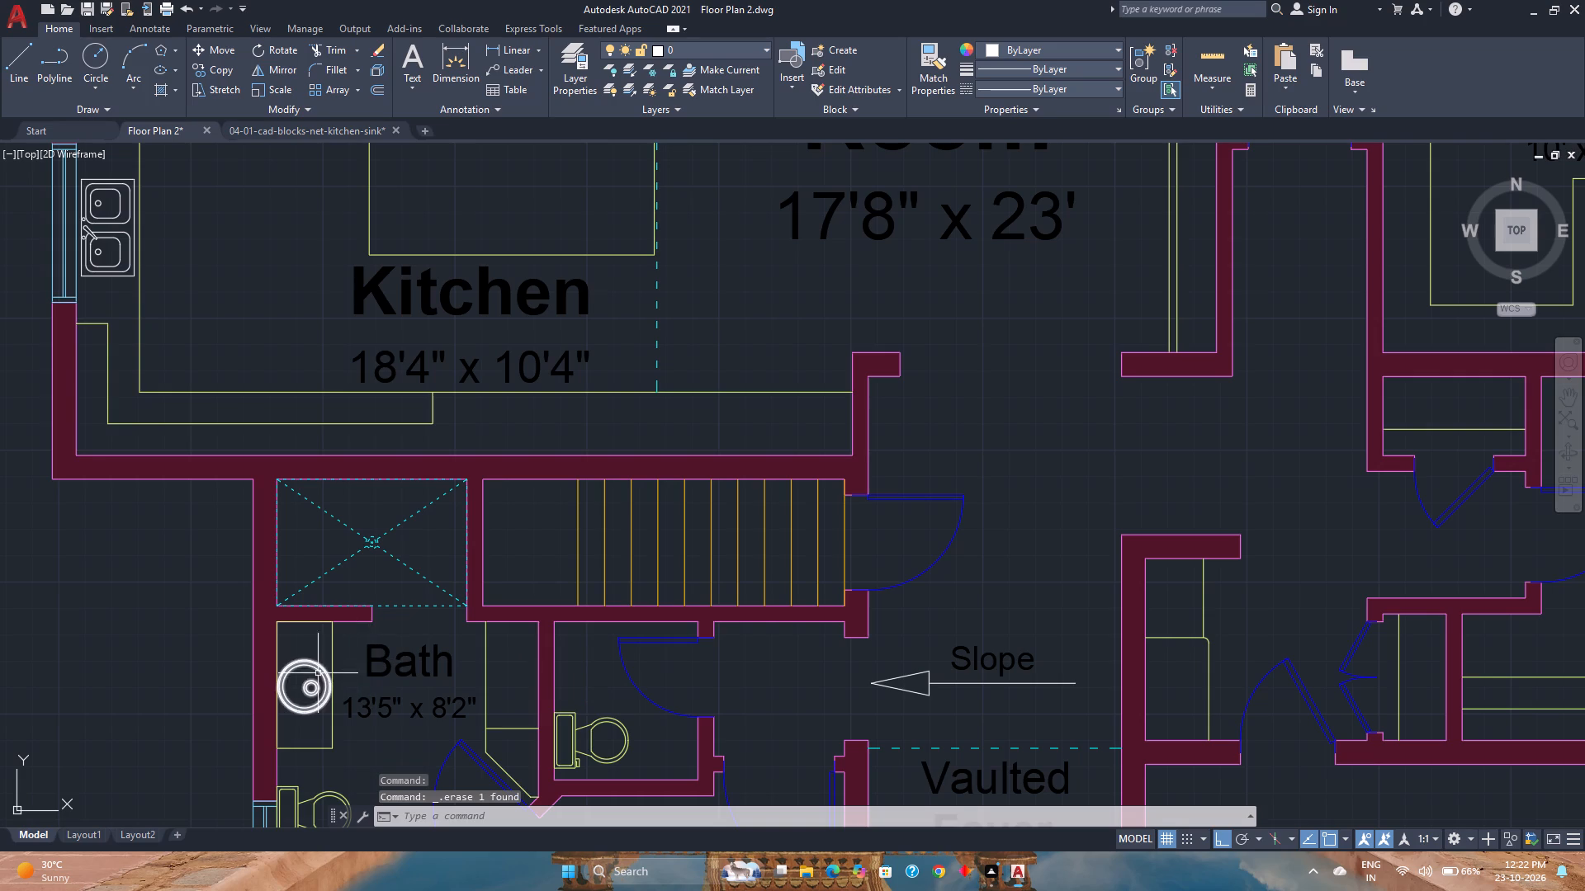
{"action": "left_click", "coordinate": [307, 667]}
{"action": "key", "text": "Delete"}
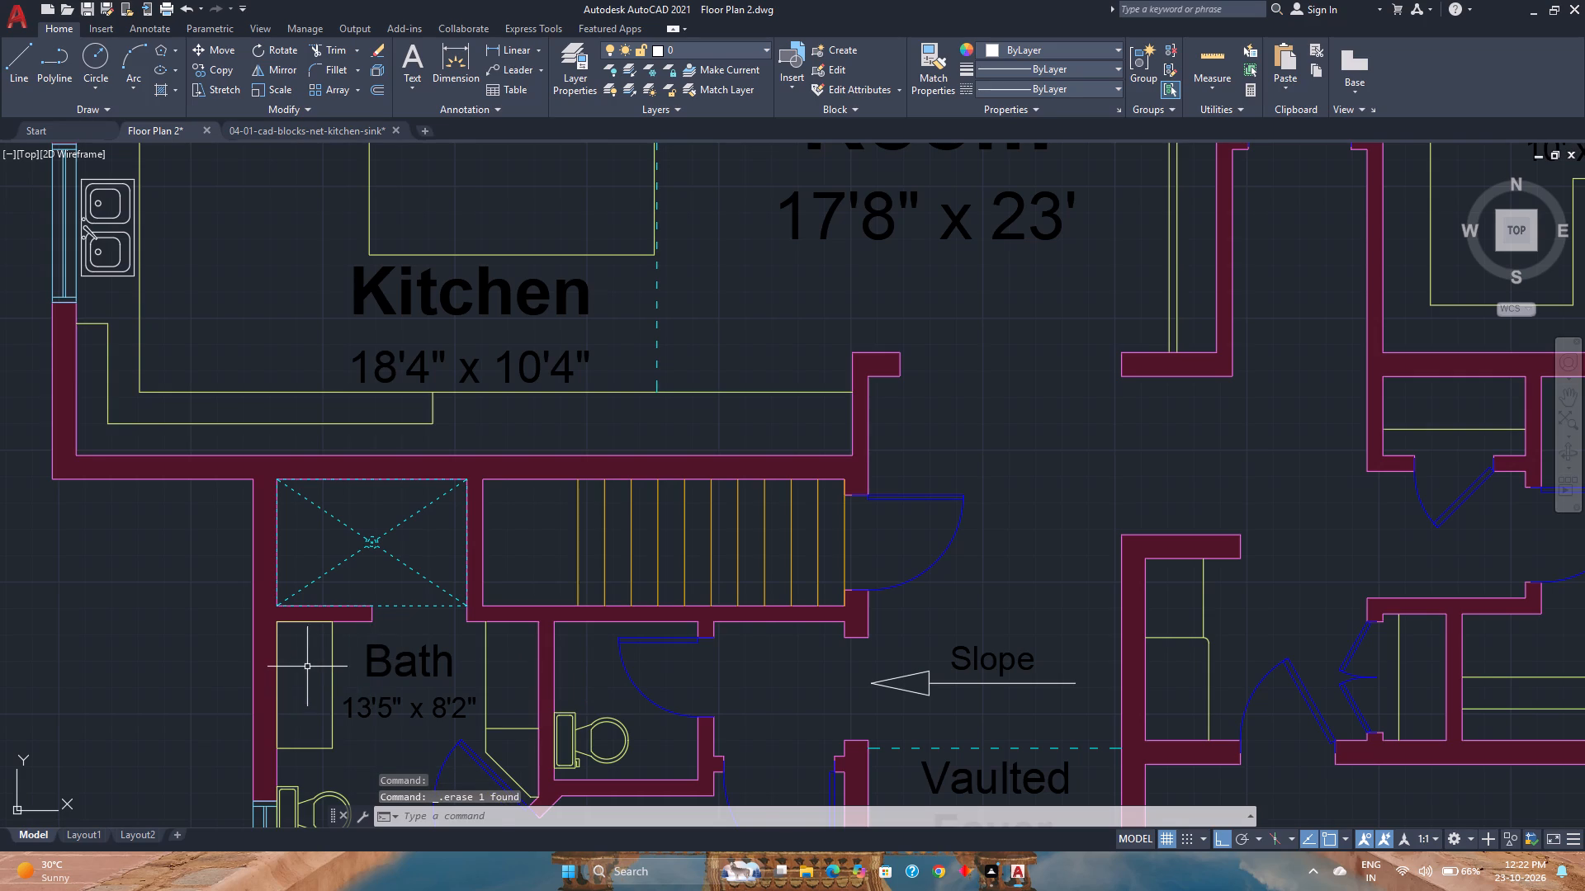
{"action": "scroll", "coordinate": [310, 662], "scroll_direction": "down", "scroll_amount": 4}
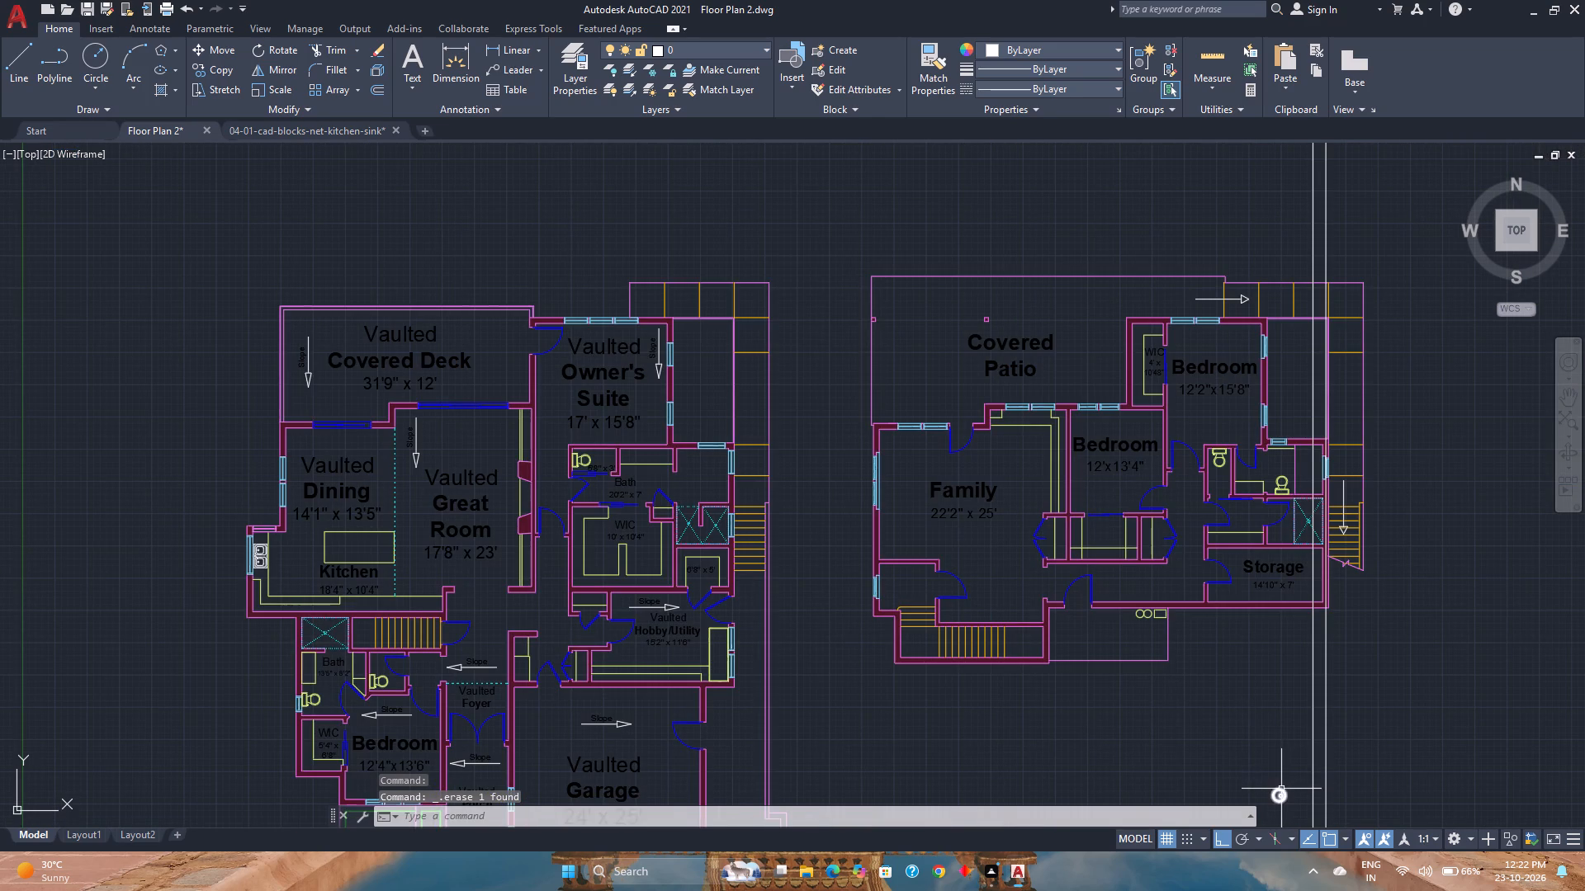
{"action": "left_click", "coordinate": [1280, 791]}
{"action": "key", "text": "Delete"}
Copy the fourth sink in the first row of the kitchen-sink drawing into Floor Plan 2, near the vertical guide lines south of Storage.
{"action": "middle_click_drag", "start_coordinate": [1223, 727], "coordinate": [1136, 676]}
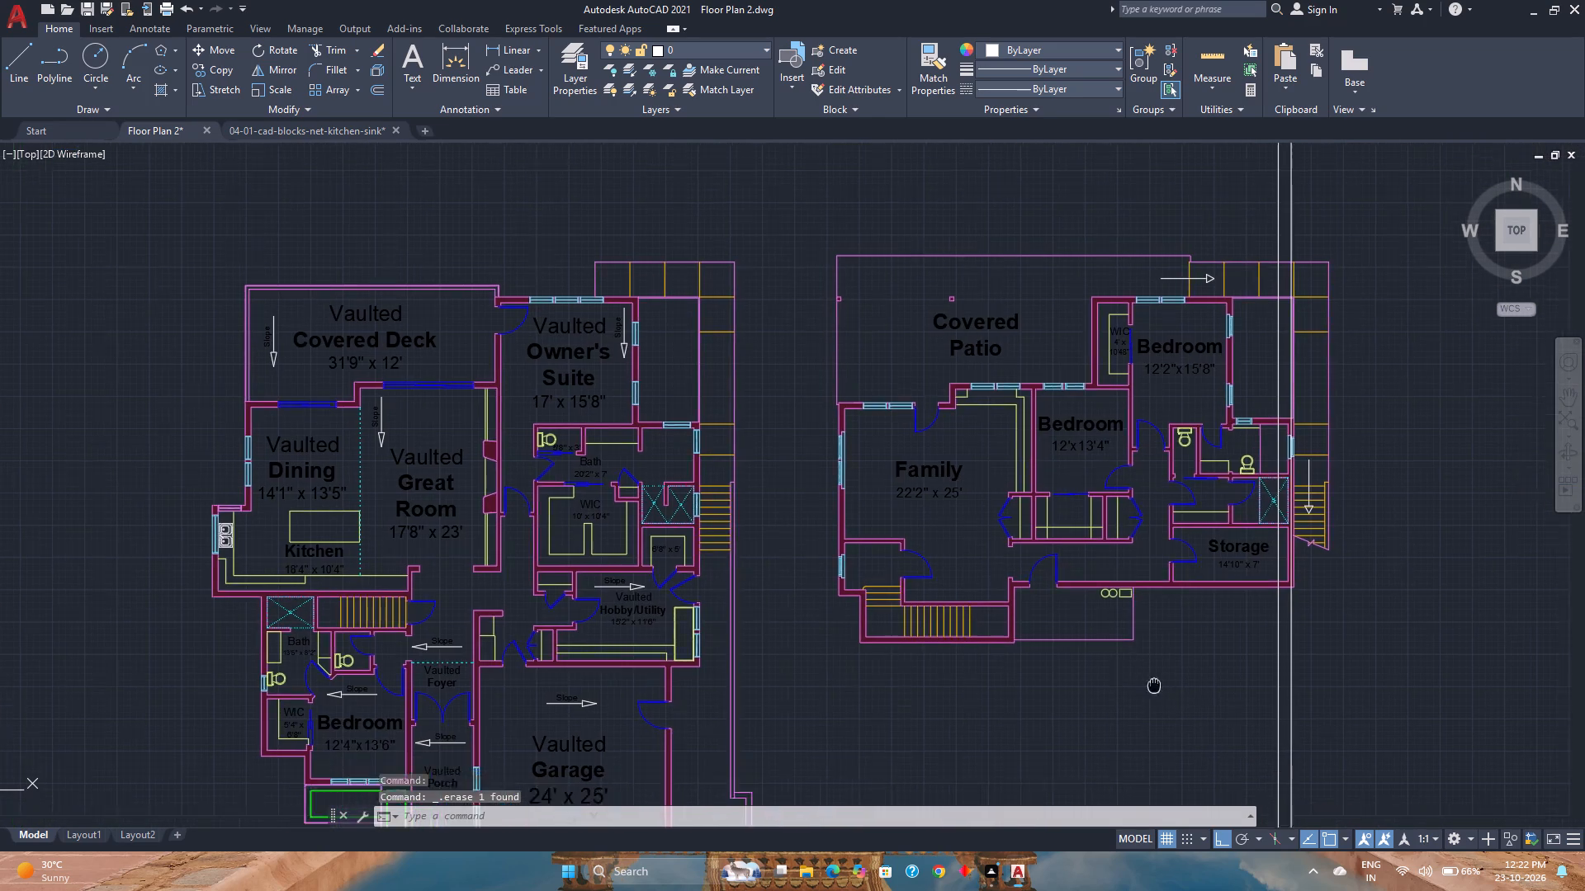
{"action": "middle_click_drag", "start_coordinate": [1136, 676], "coordinate": [887, 600]}
{"action": "middle_click", "coordinate": [887, 600]}
{"action": "left_click", "coordinate": [347, 138]}
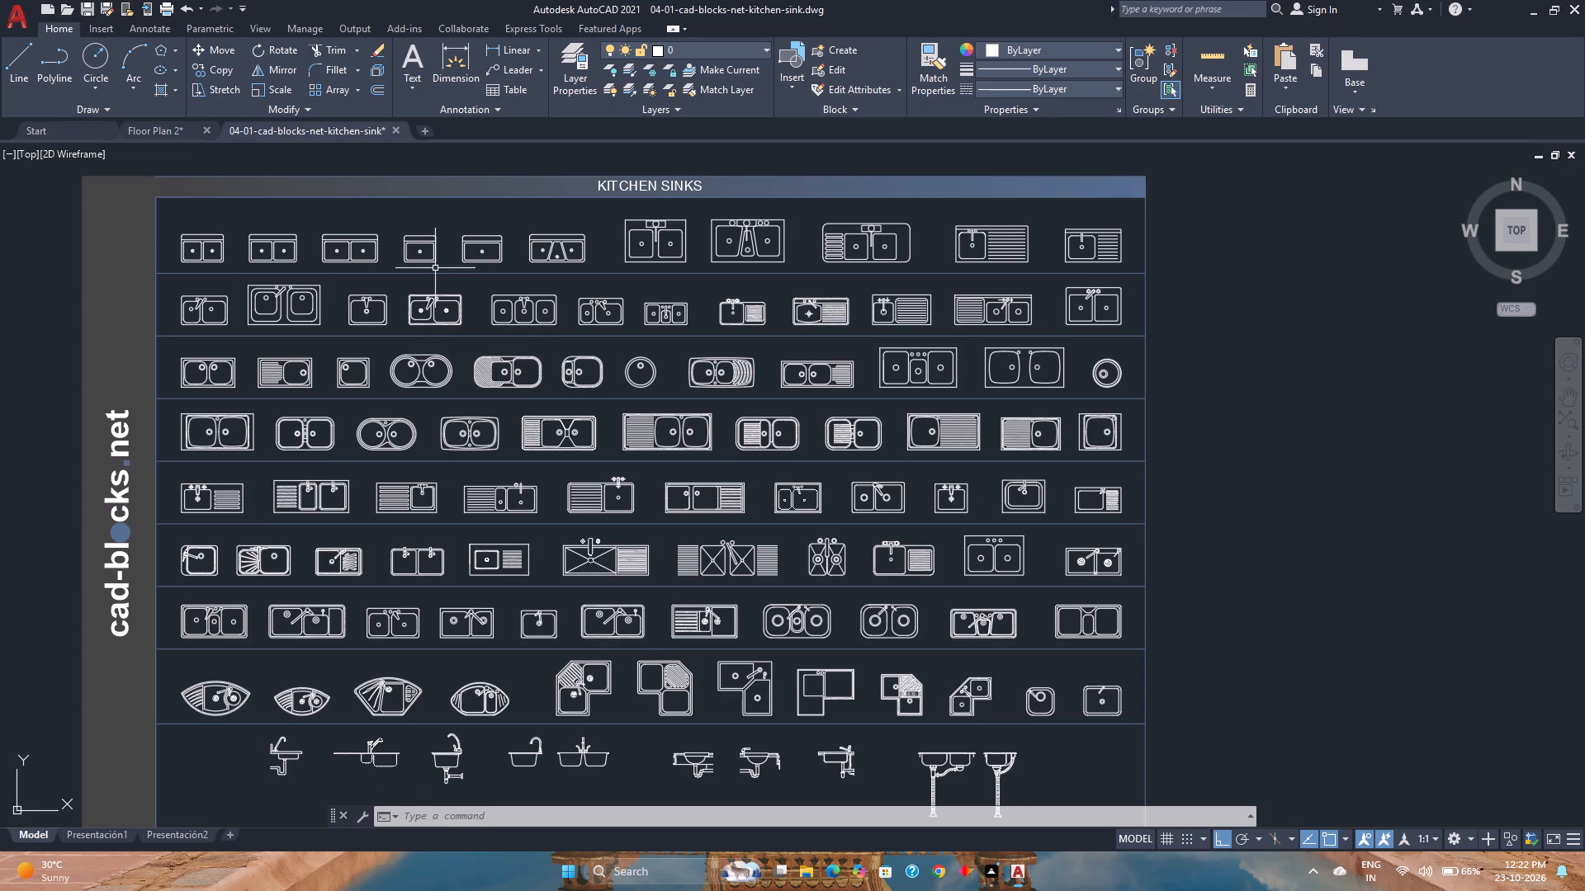
{"action": "left_click", "coordinate": [433, 247]}
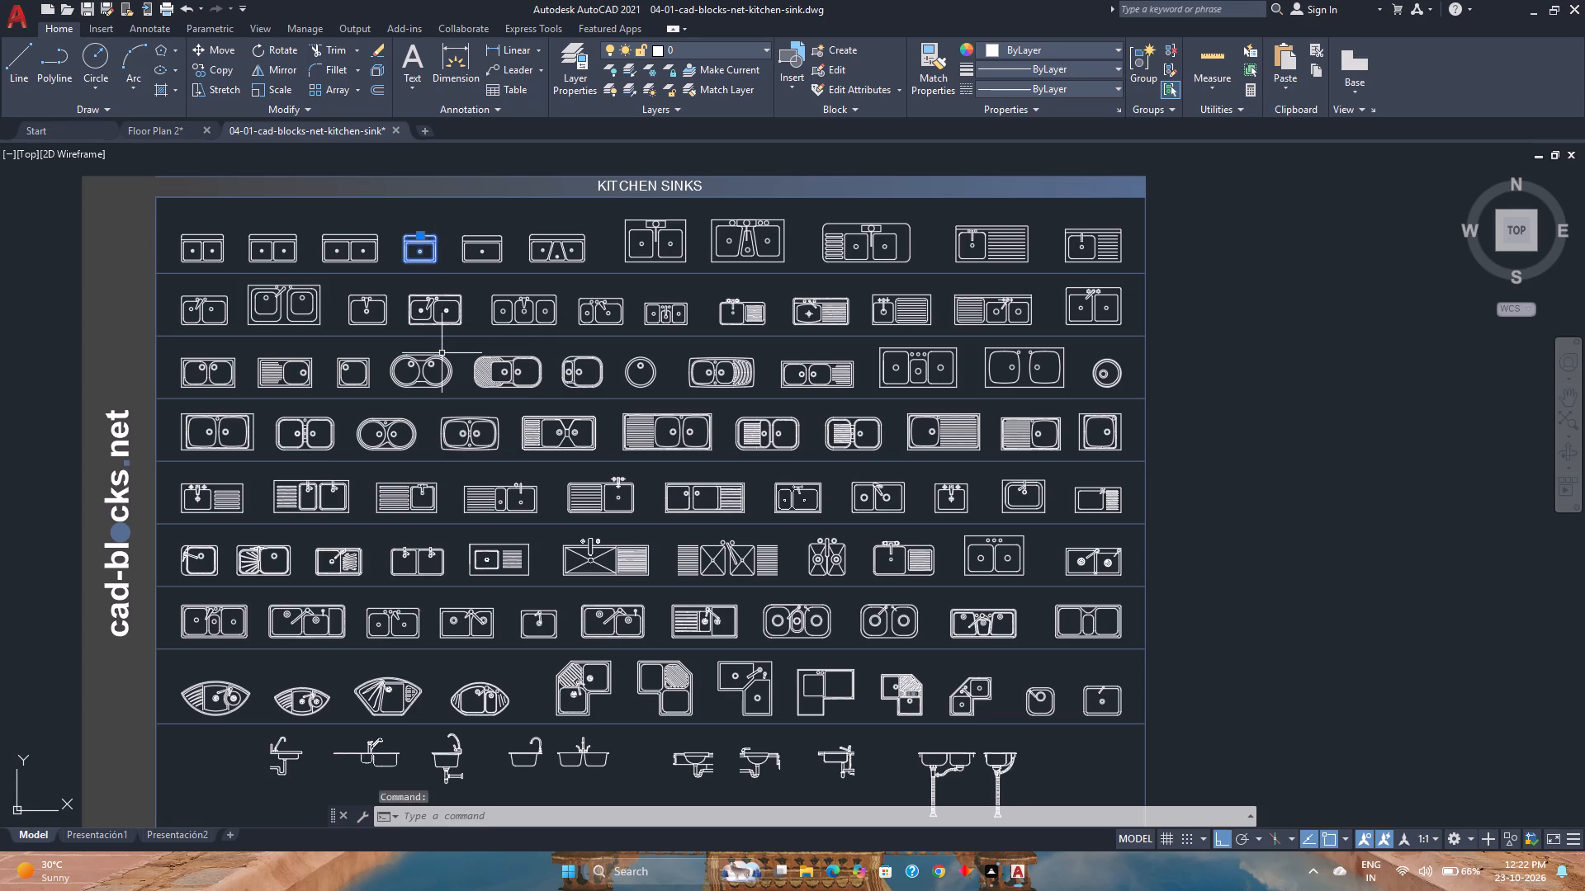
{"action": "key", "text": "ctrl+c"}
{"action": "left_click", "coordinate": [161, 140]}
{"action": "left_click", "coordinate": [161, 135]}
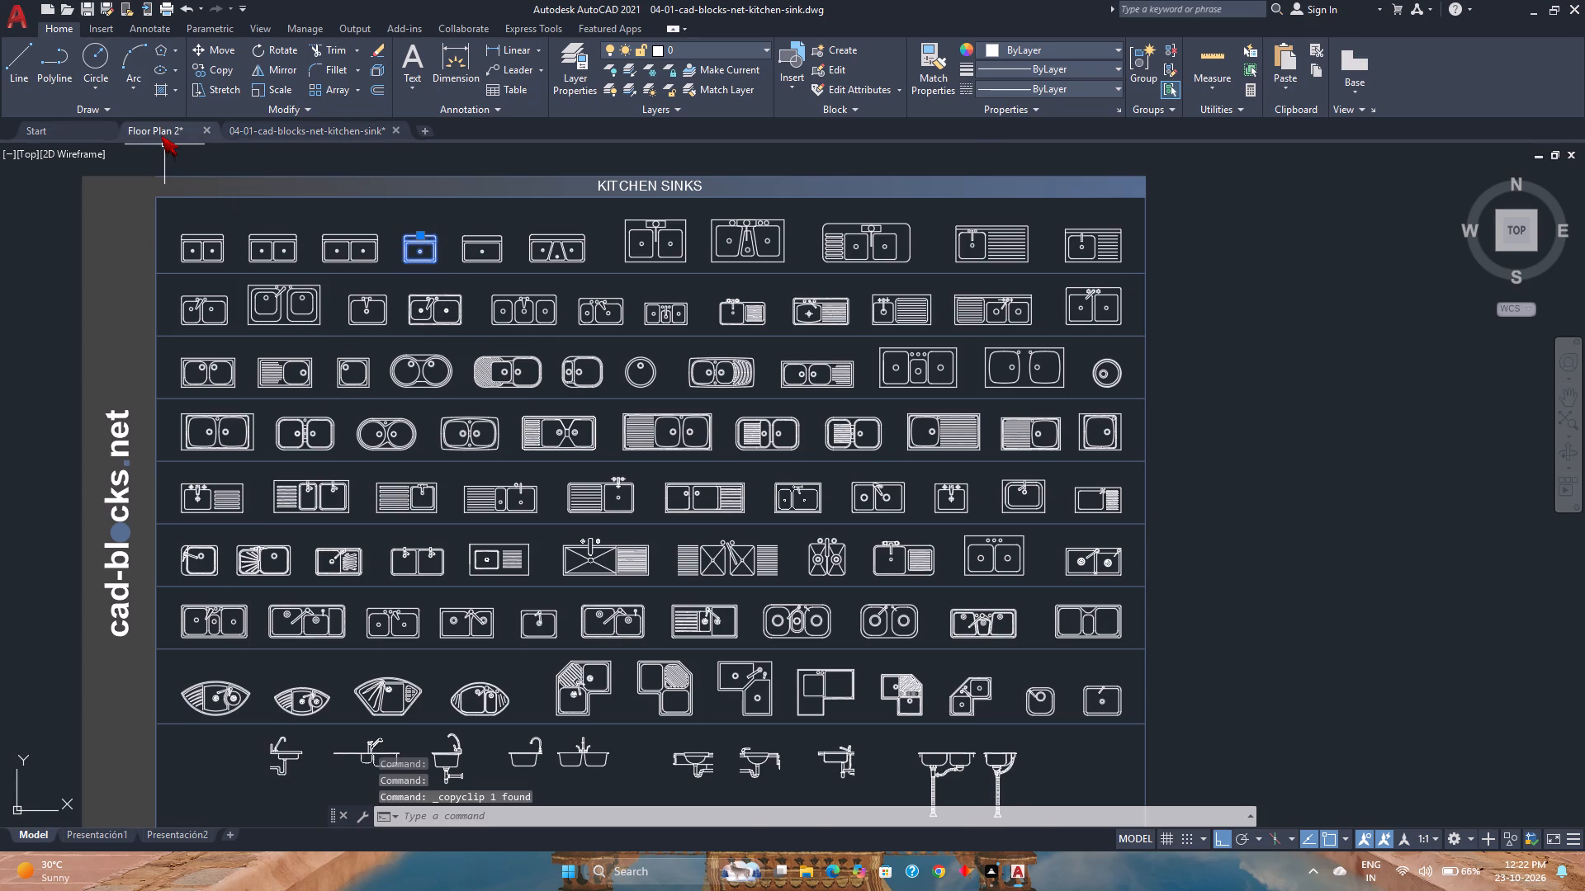
{"action": "key", "text": "ctrl+v"}
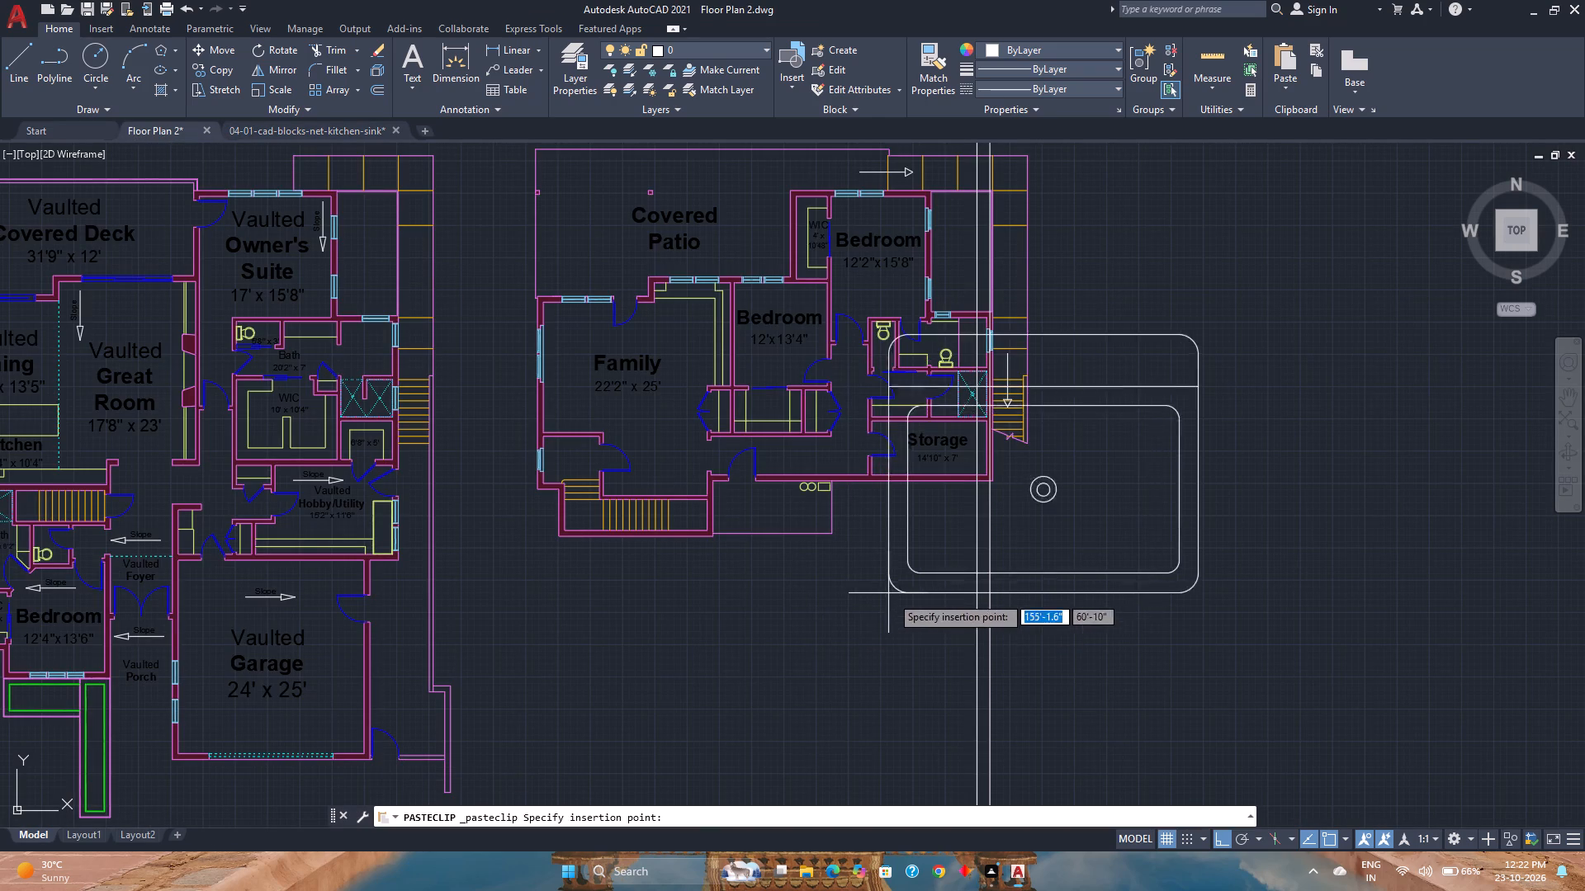
{"action": "middle_click_drag", "start_coordinate": [1001, 693], "coordinate": [954, 491]}
{"action": "middle_click", "coordinate": [953, 486]}
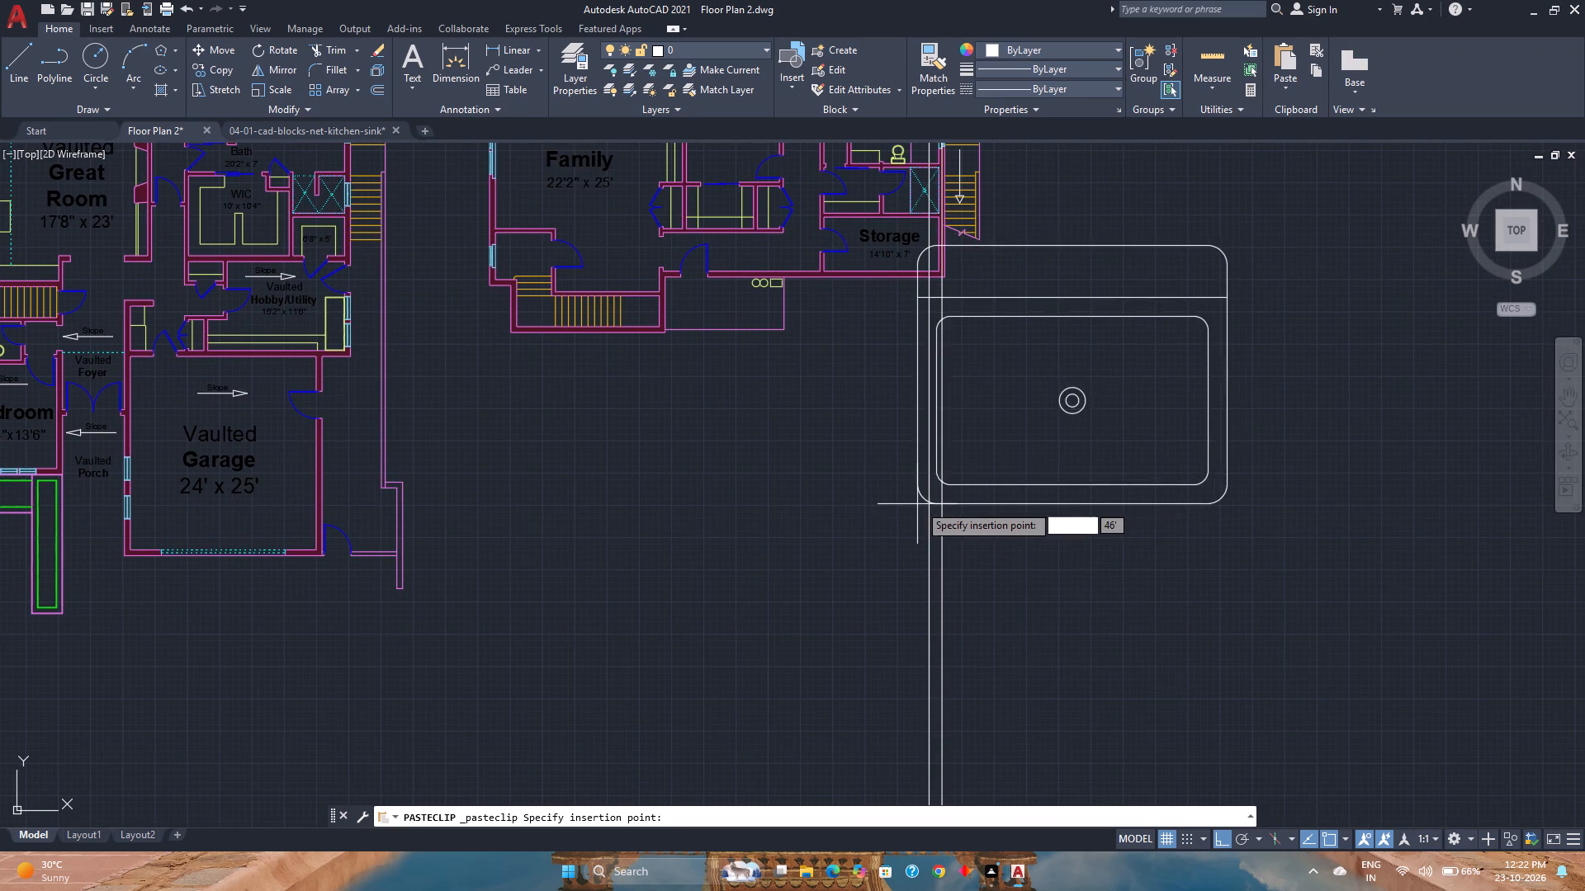
{"action": "scroll", "coordinate": [925, 502], "scroll_direction": "up", "scroll_amount": 3}
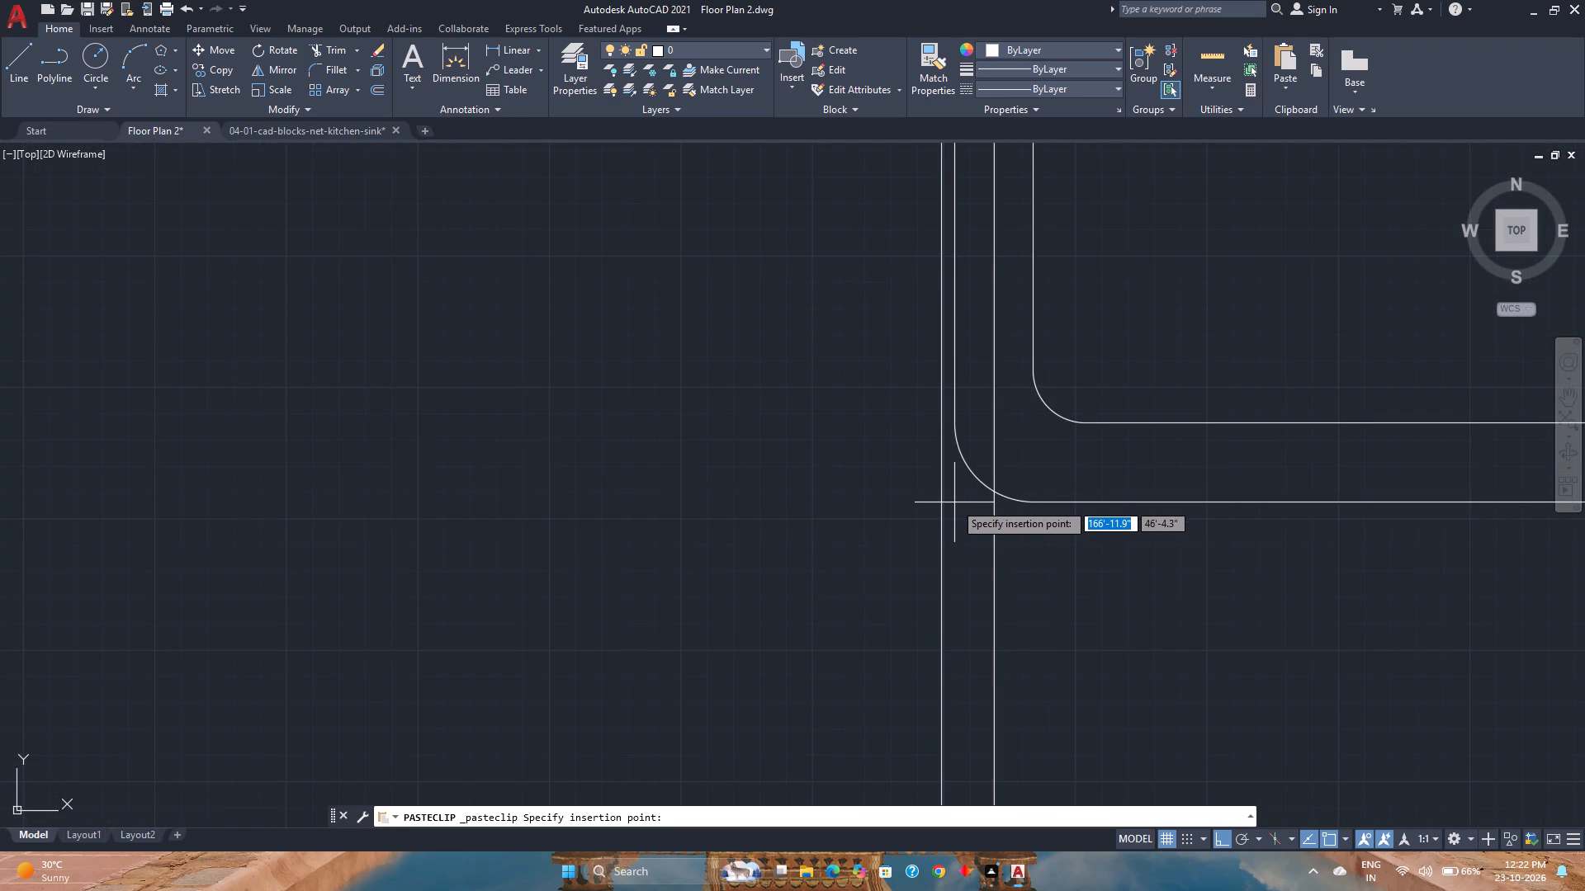
{"action": "left_click", "coordinate": [956, 553]}
Move the pasted rectangular sink west so that its west edge lies on the western vertical guide line.
{"action": "left_click", "coordinate": [956, 489]}
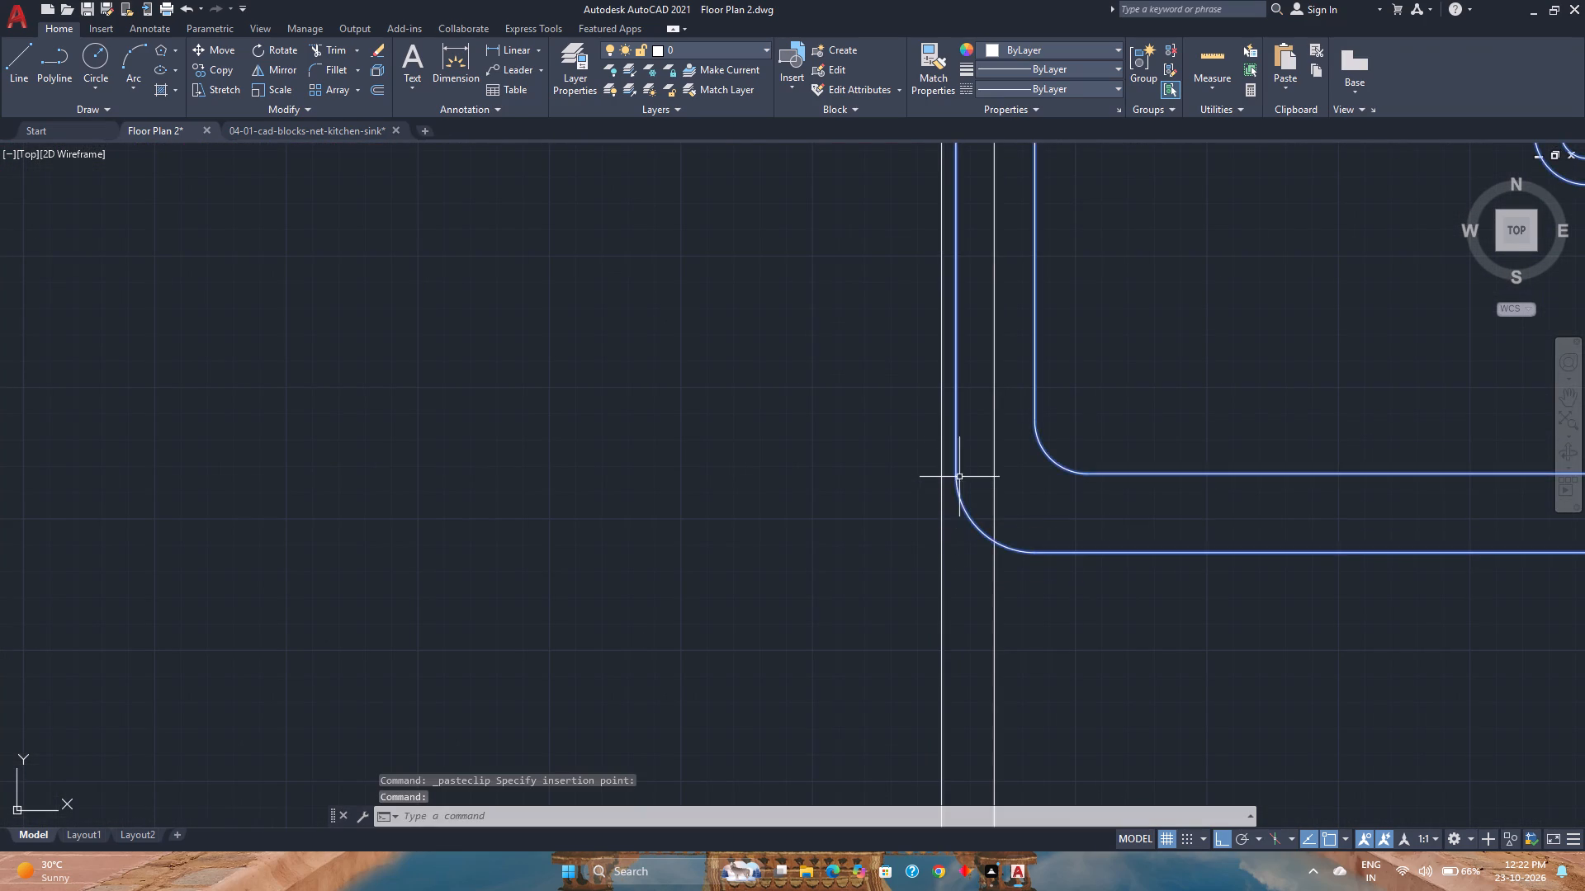
{"action": "scroll", "coordinate": [959, 477], "scroll_direction": "up", "scroll_amount": 2}
{"action": "key", "text": "m"}
{"action": "key", "text": "Return"}
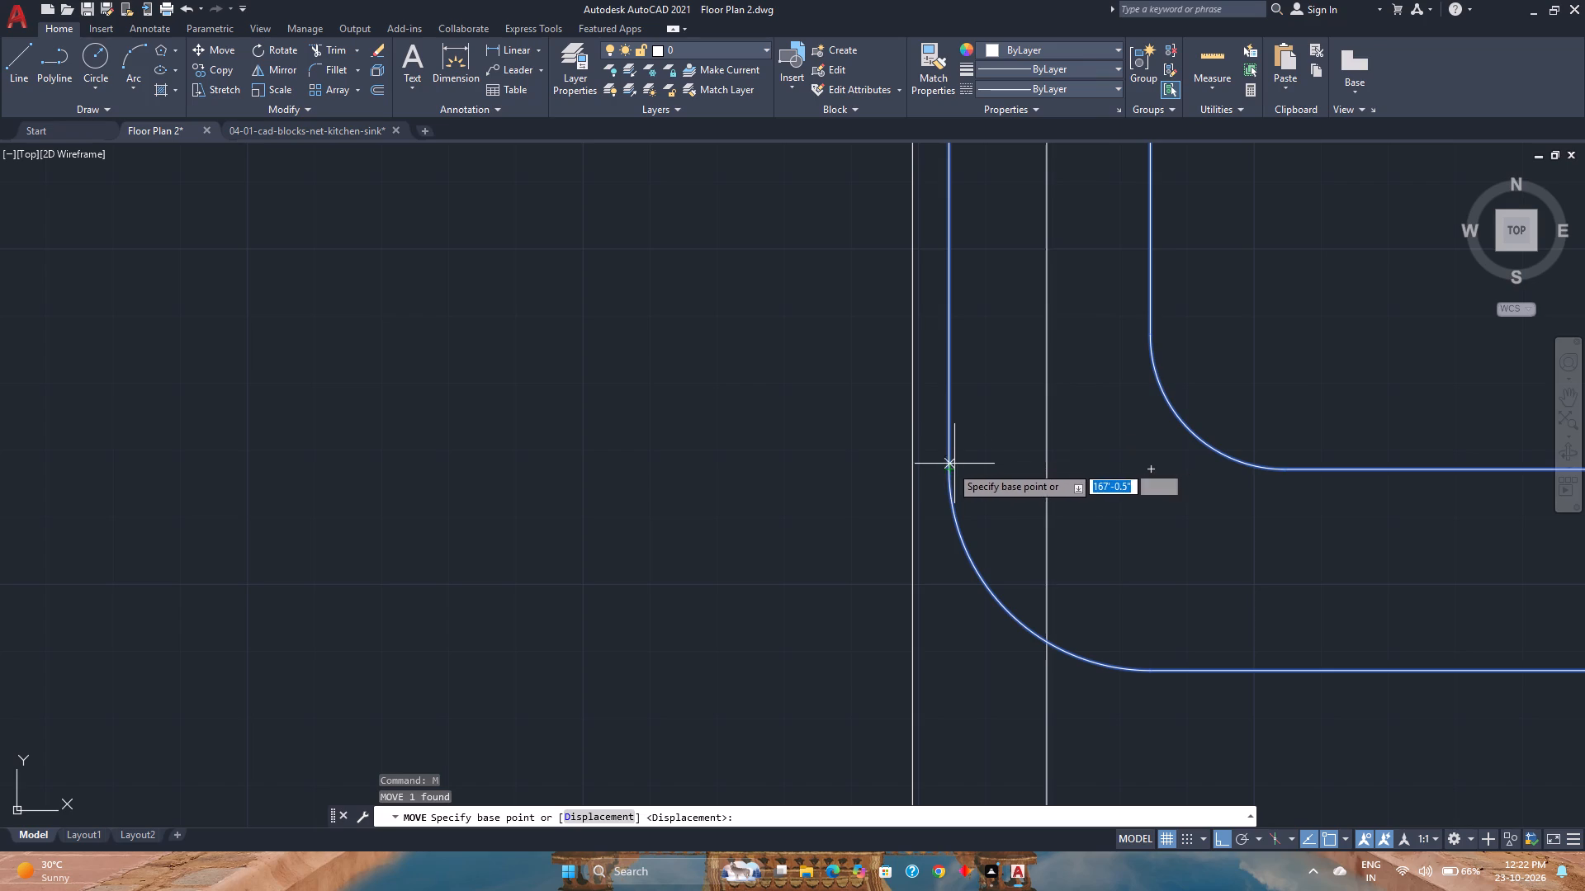
{"action": "left_click", "coordinate": [950, 465]}
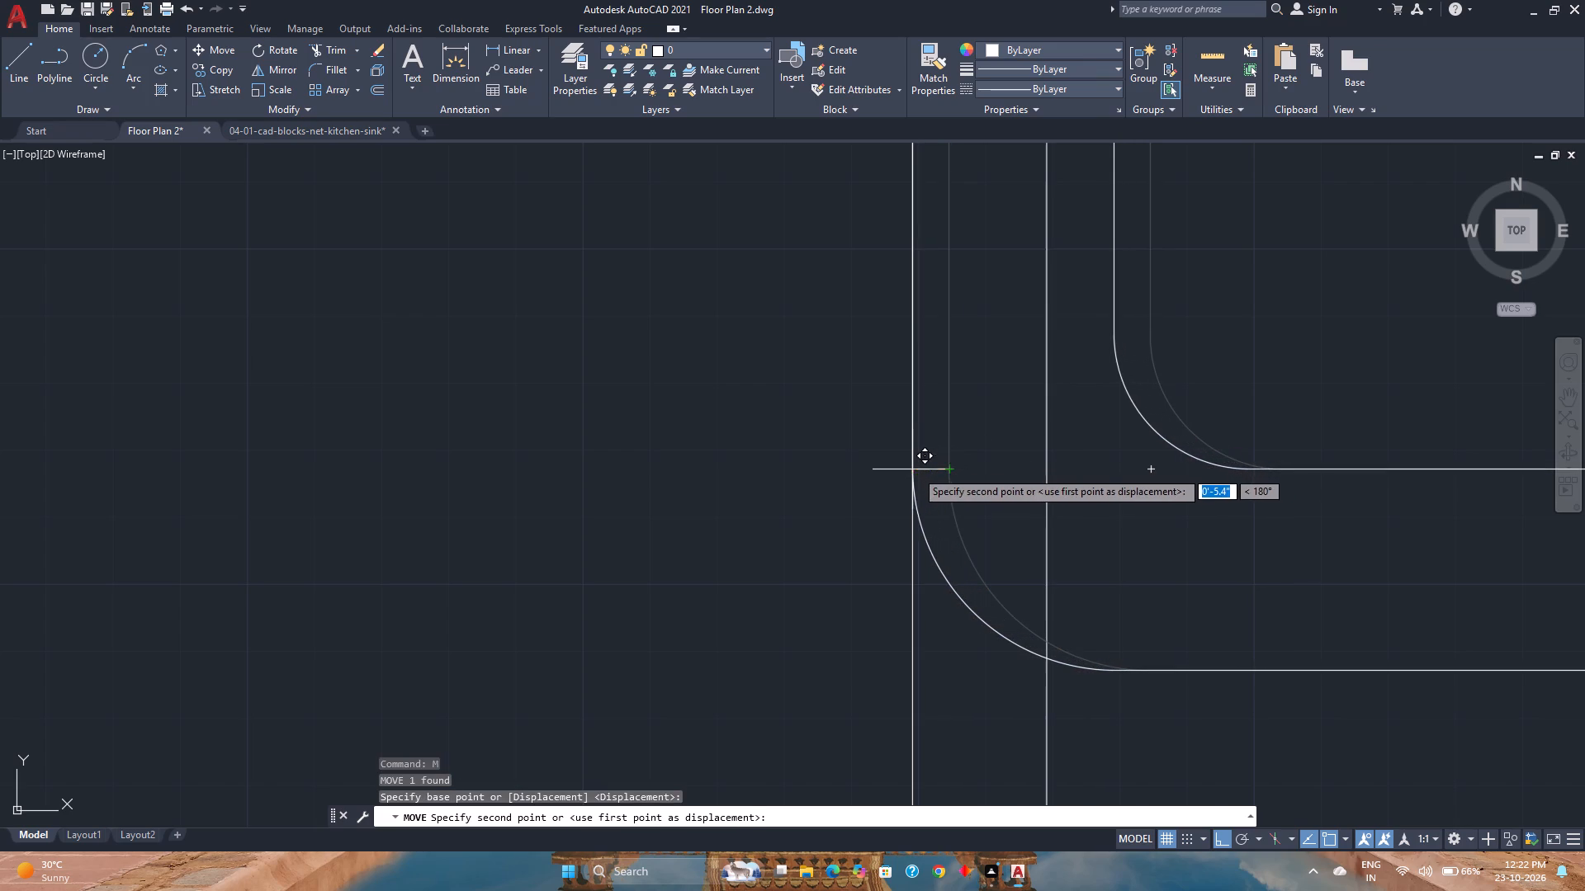
{"action": "left_click", "coordinate": [914, 471]}
Scale the rectangular sink down from its southwest corner on the western guide line until its width fits between the two guide lines.
{"action": "left_click", "coordinate": [925, 543]}
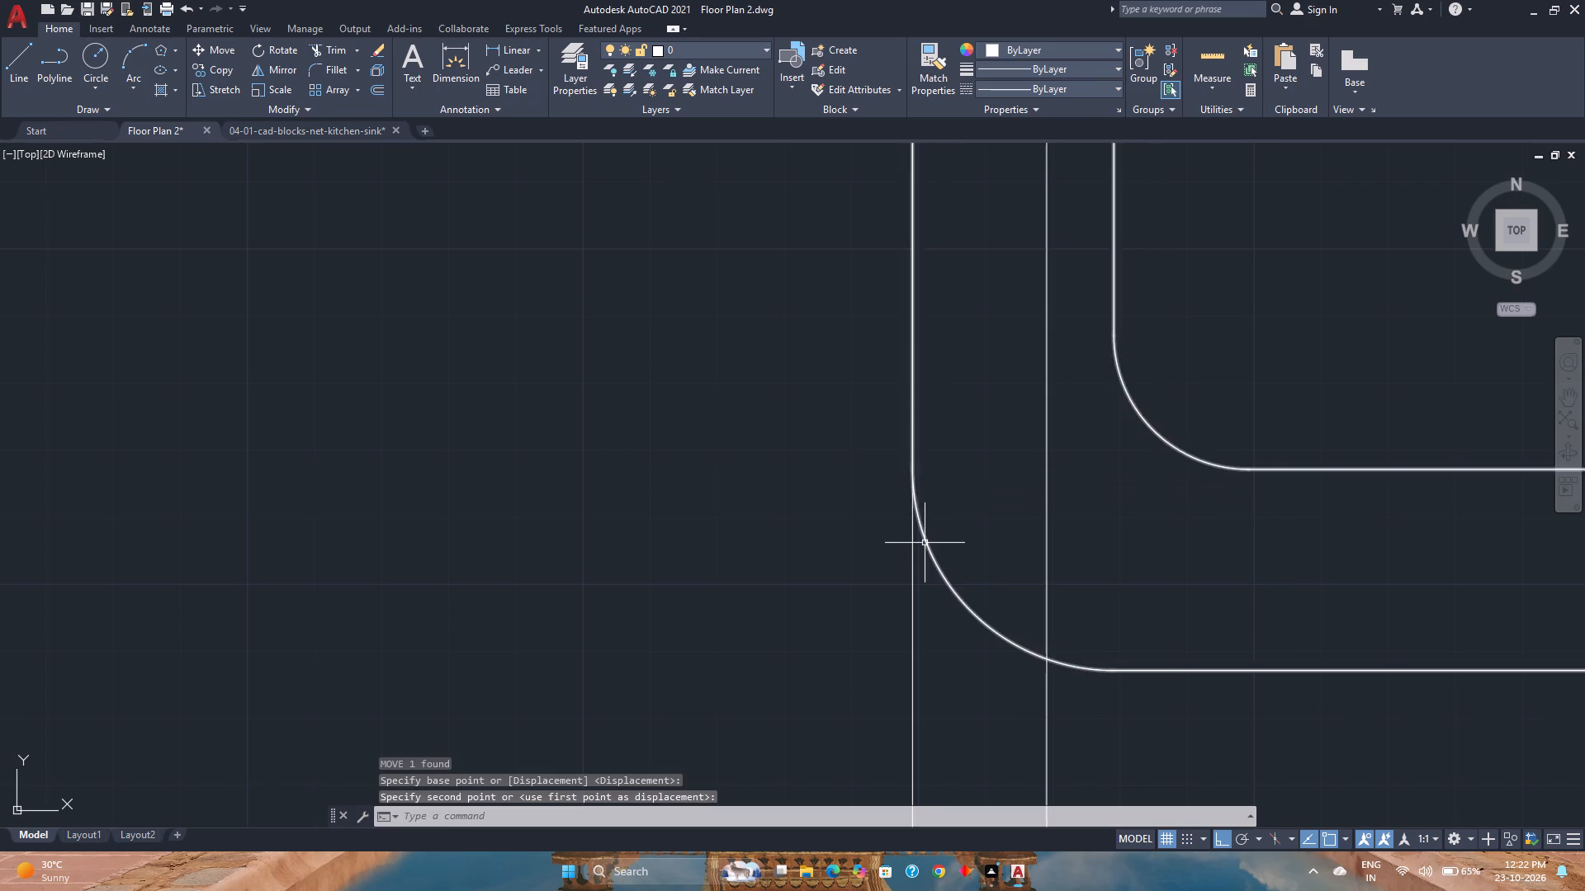
{"action": "type", "text": "sca"}
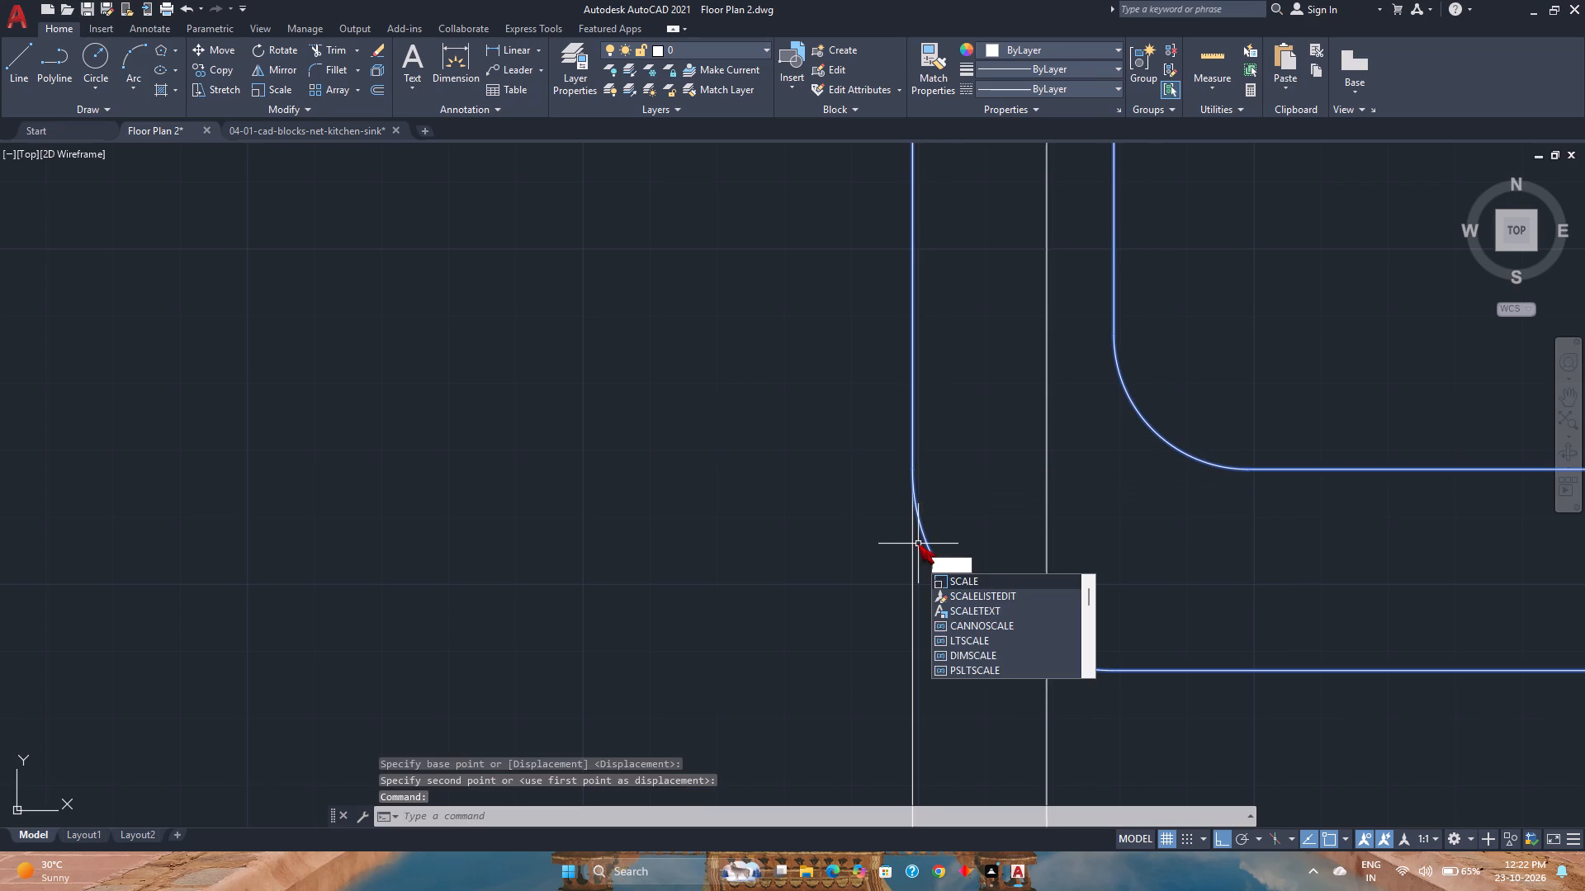
{"action": "key", "text": "Return"}
{"action": "scroll", "coordinate": [914, 499], "scroll_direction": "up", "scroll_amount": 1}
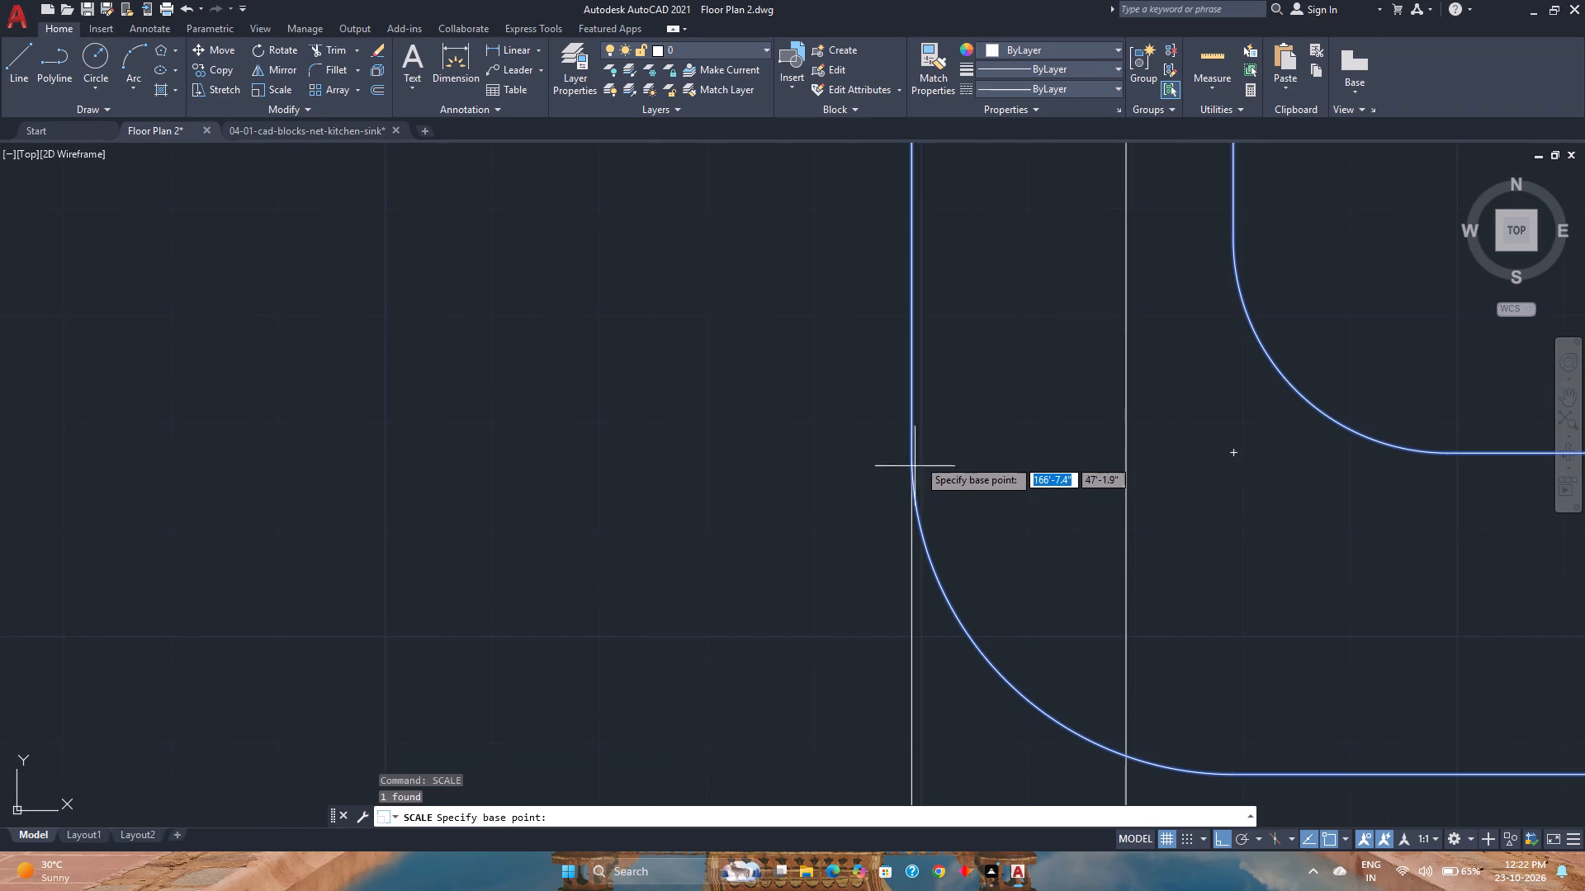
{"action": "left_click", "coordinate": [909, 455]}
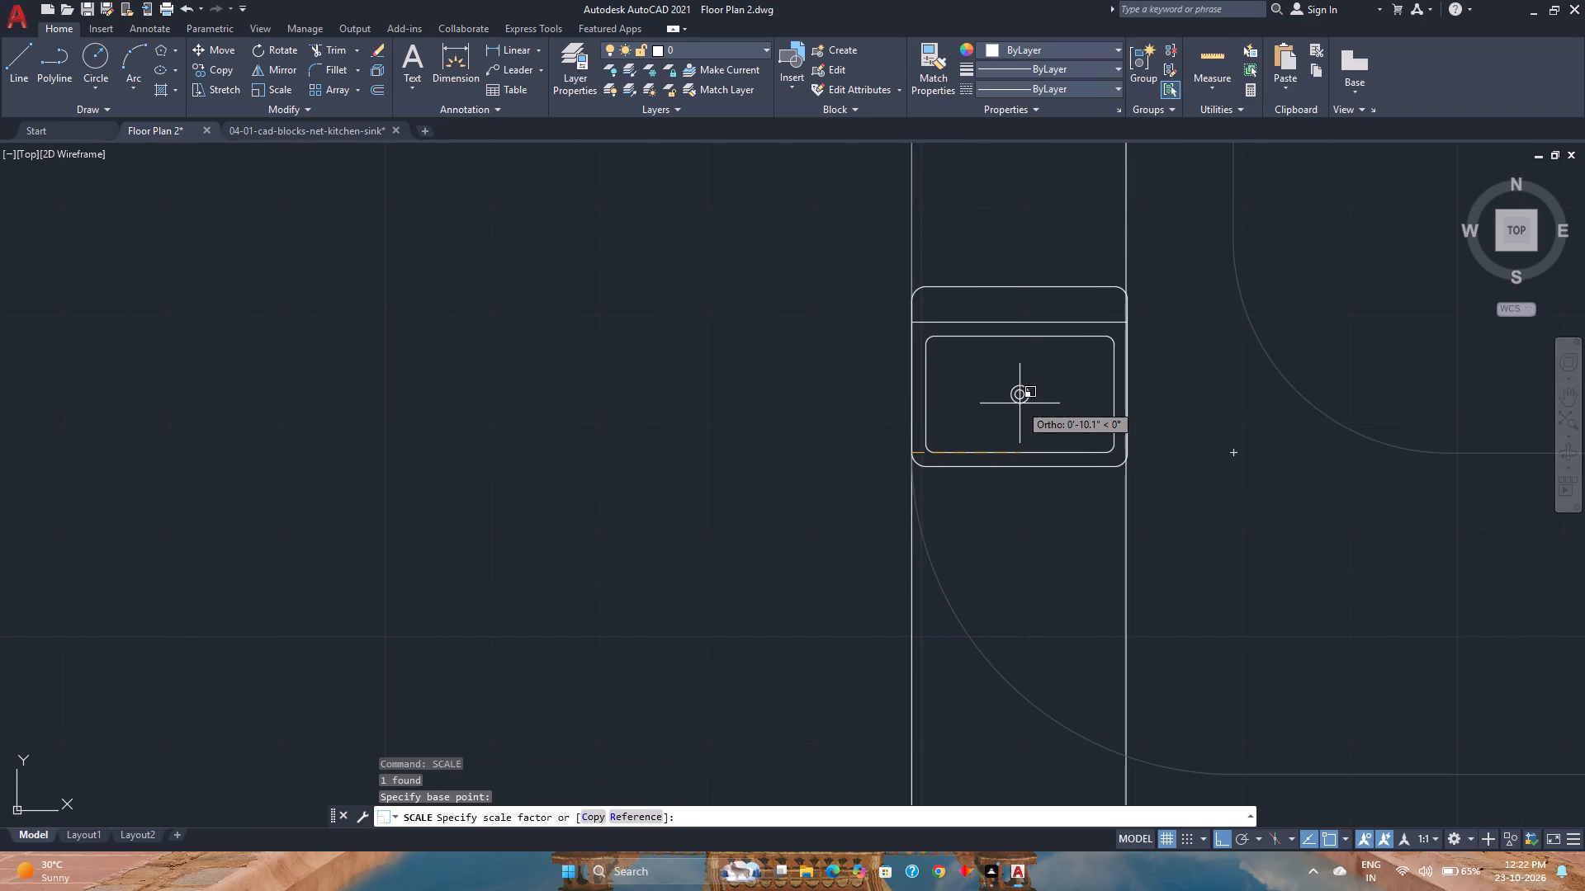
{"action": "scroll", "coordinate": [1020, 403], "scroll_direction": "up", "scroll_amount": 4}
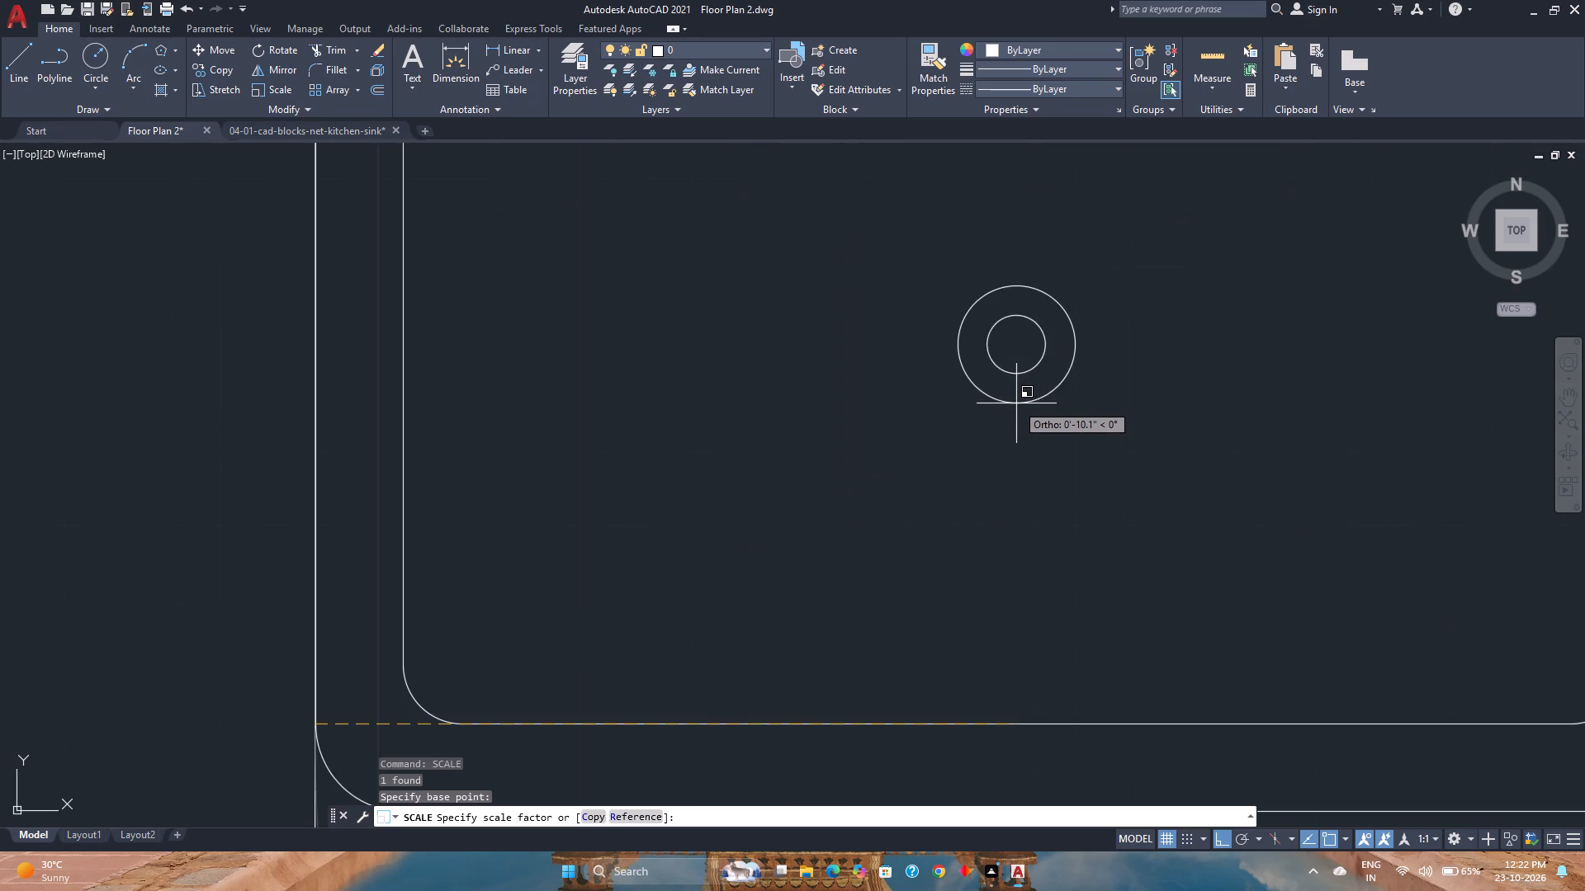
{"action": "scroll", "coordinate": [1009, 407], "scroll_direction": "down", "scroll_amount": 1}
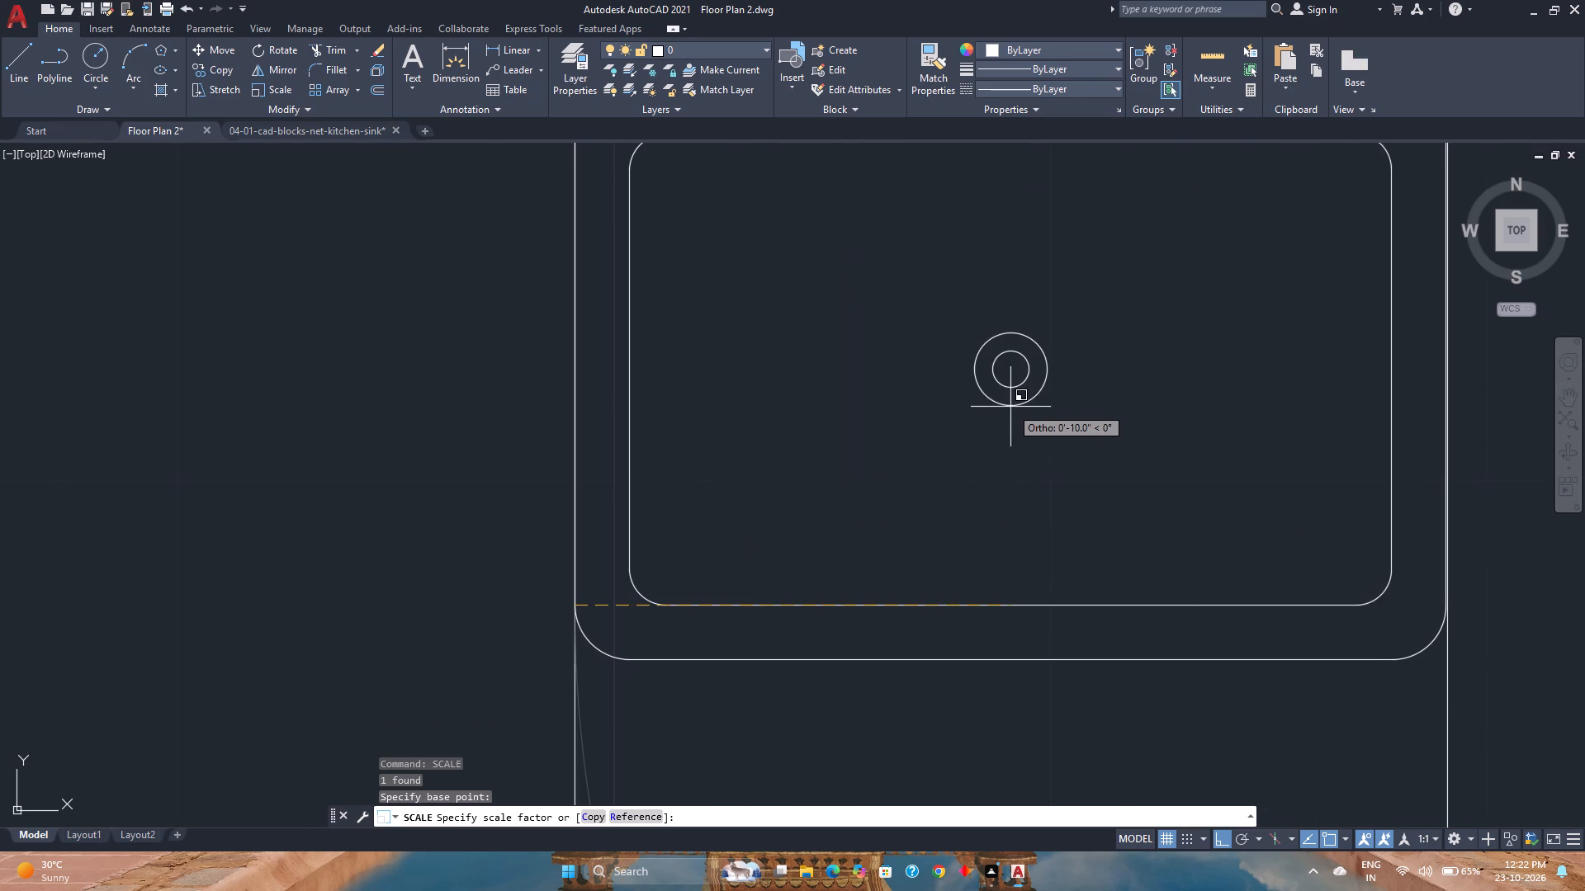
{"action": "left_click", "coordinate": [1010, 407]}
Scale the rectangular sink by reference from its west edge on the western guide line so its full width reaches the eastern guide line.
{"action": "scroll", "coordinate": [1089, 594], "scroll_direction": "down", "scroll_amount": 2}
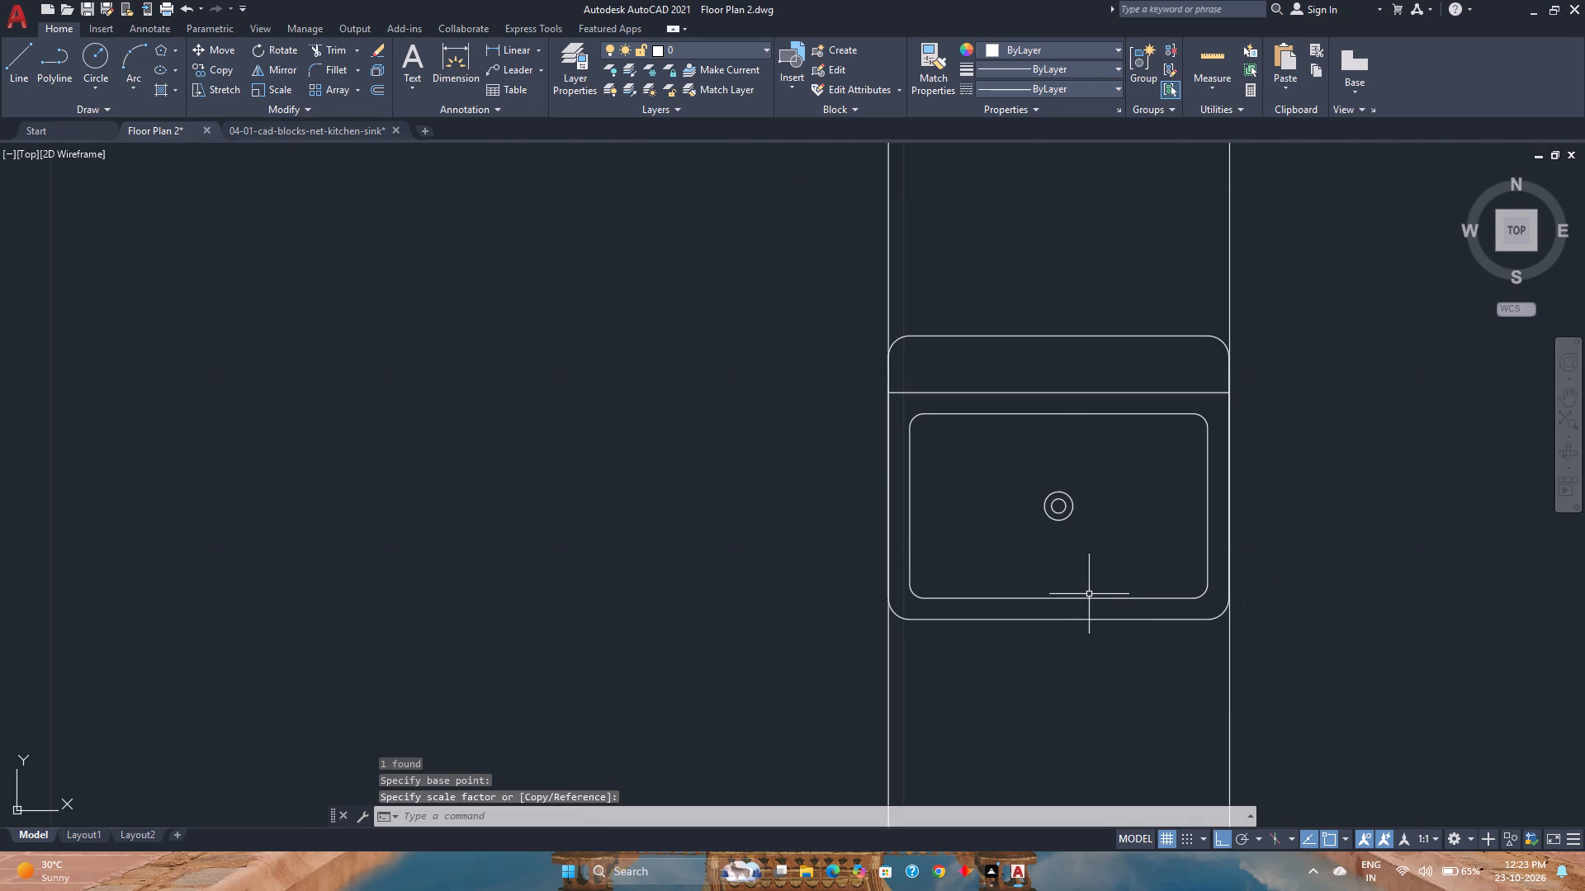
{"action": "left_click", "coordinate": [1147, 619]}
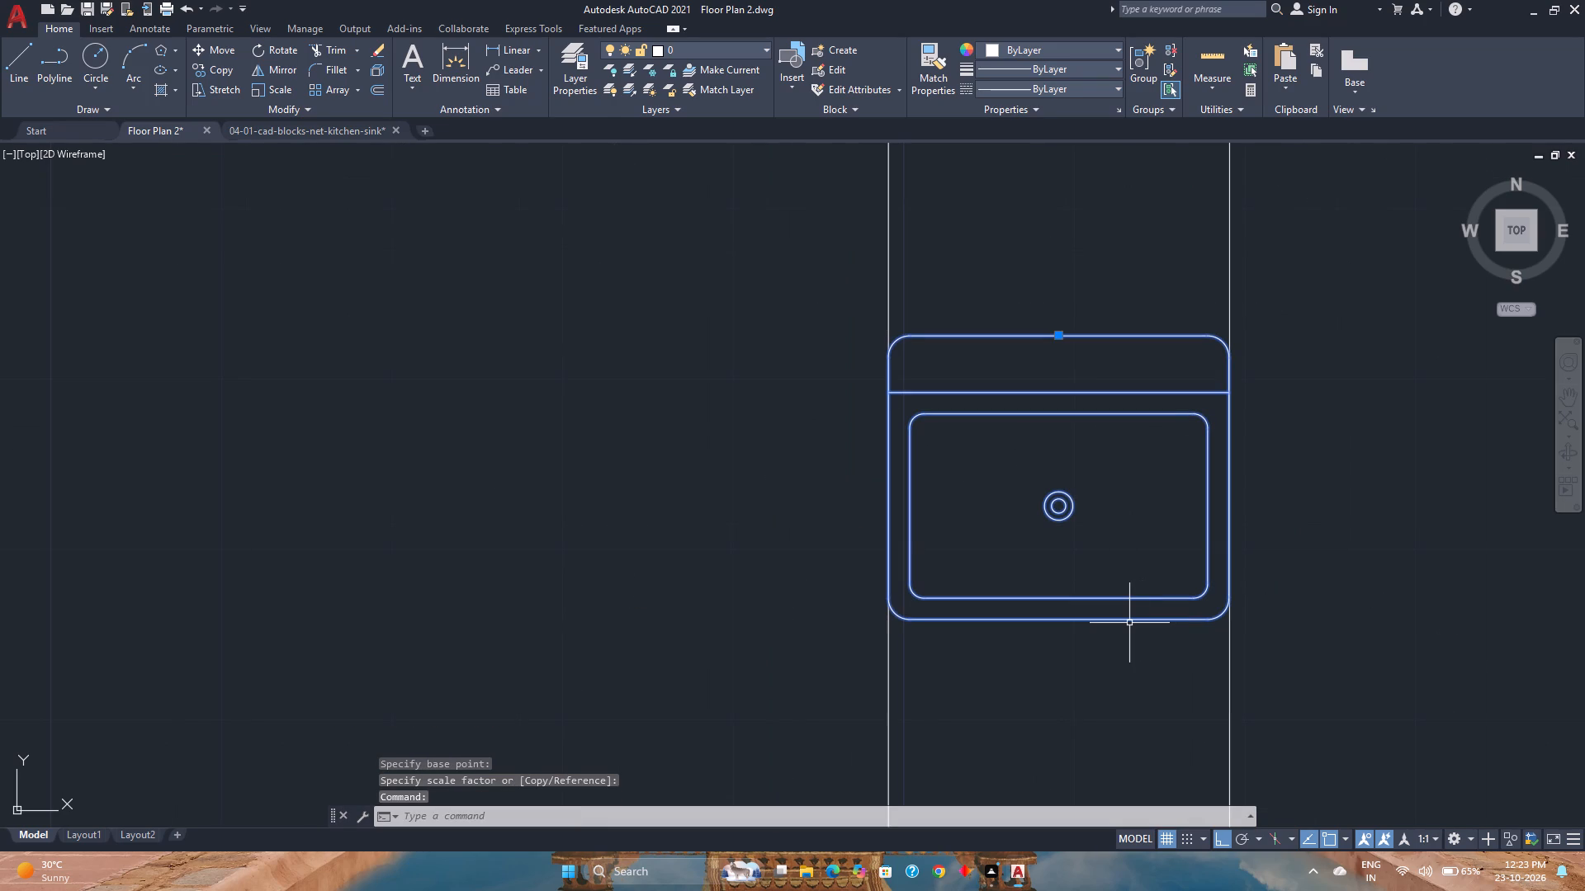
{"action": "type", "text": "sca"}
{"action": "key", "text": "Return"}
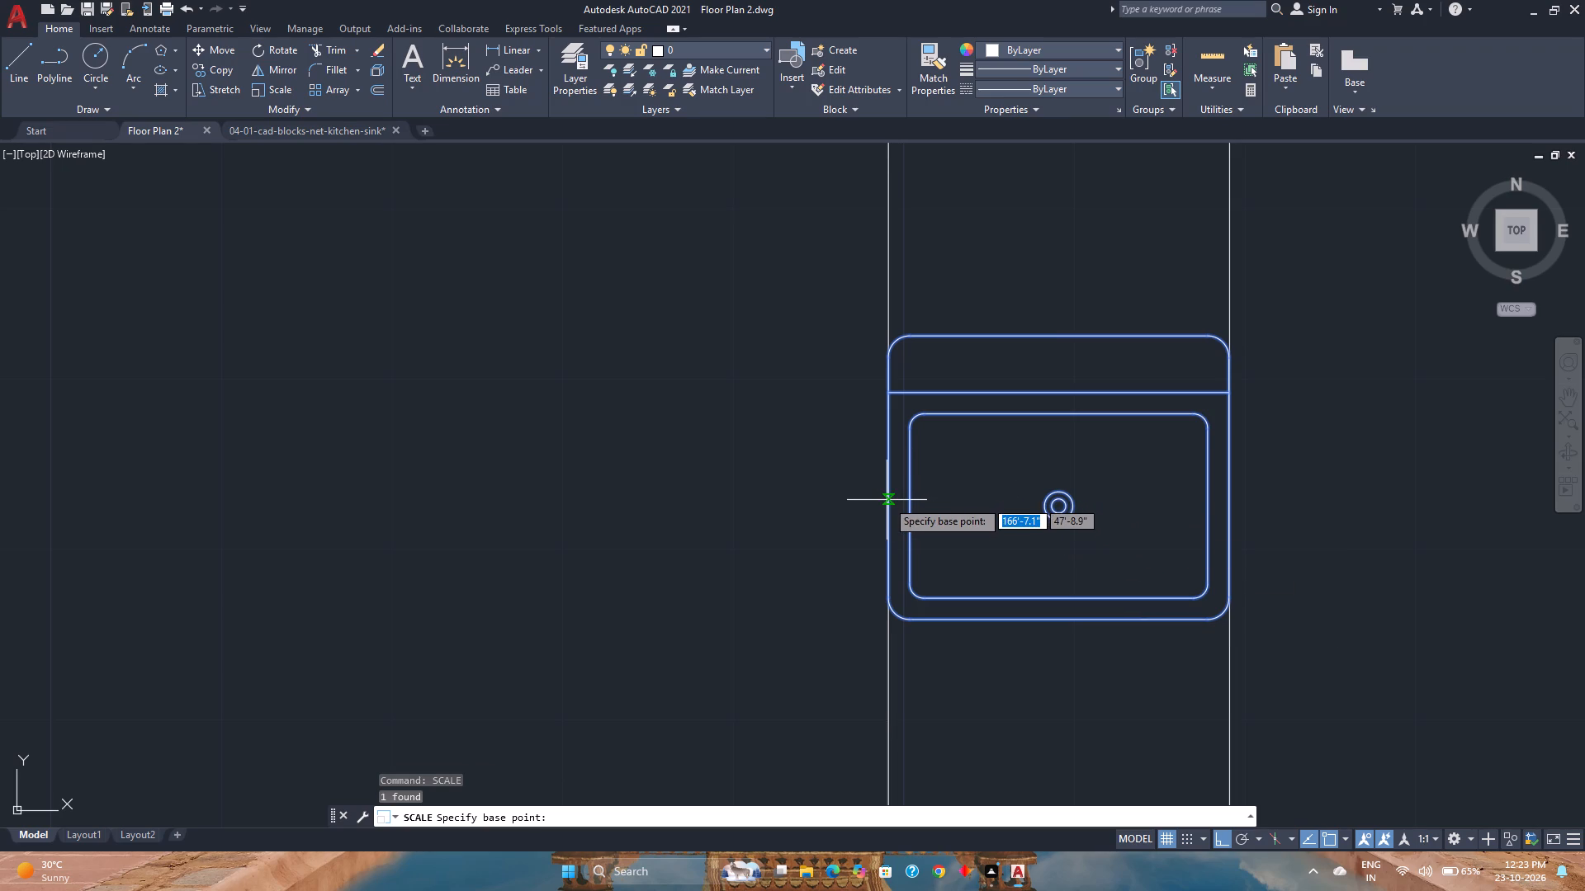
{"action": "left_click", "coordinate": [889, 389]}
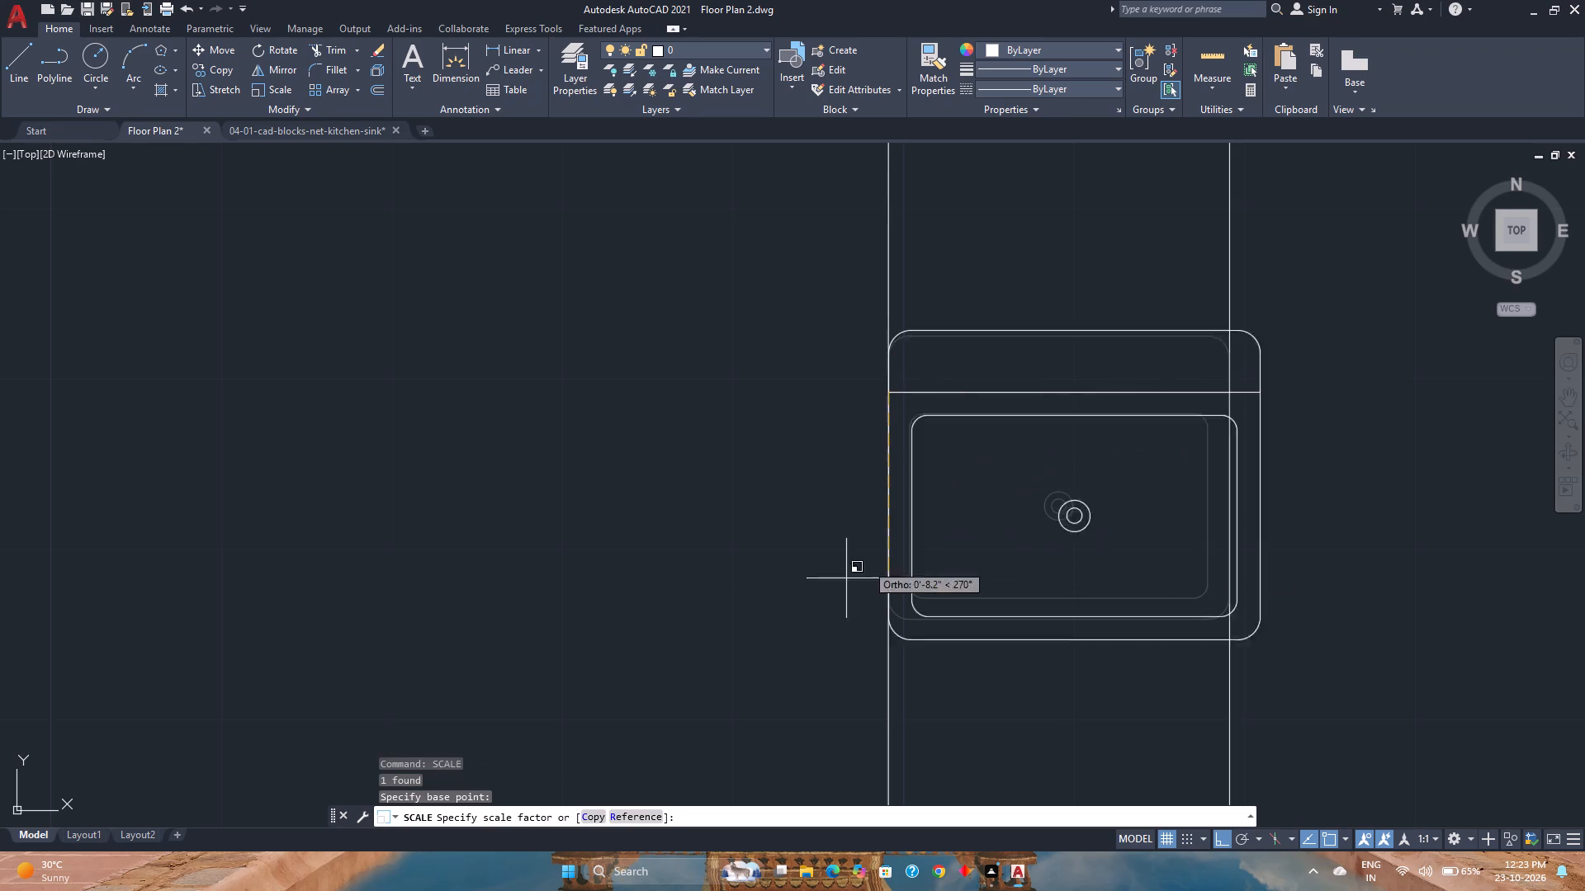
{"action": "left_click", "coordinate": [646, 820]}
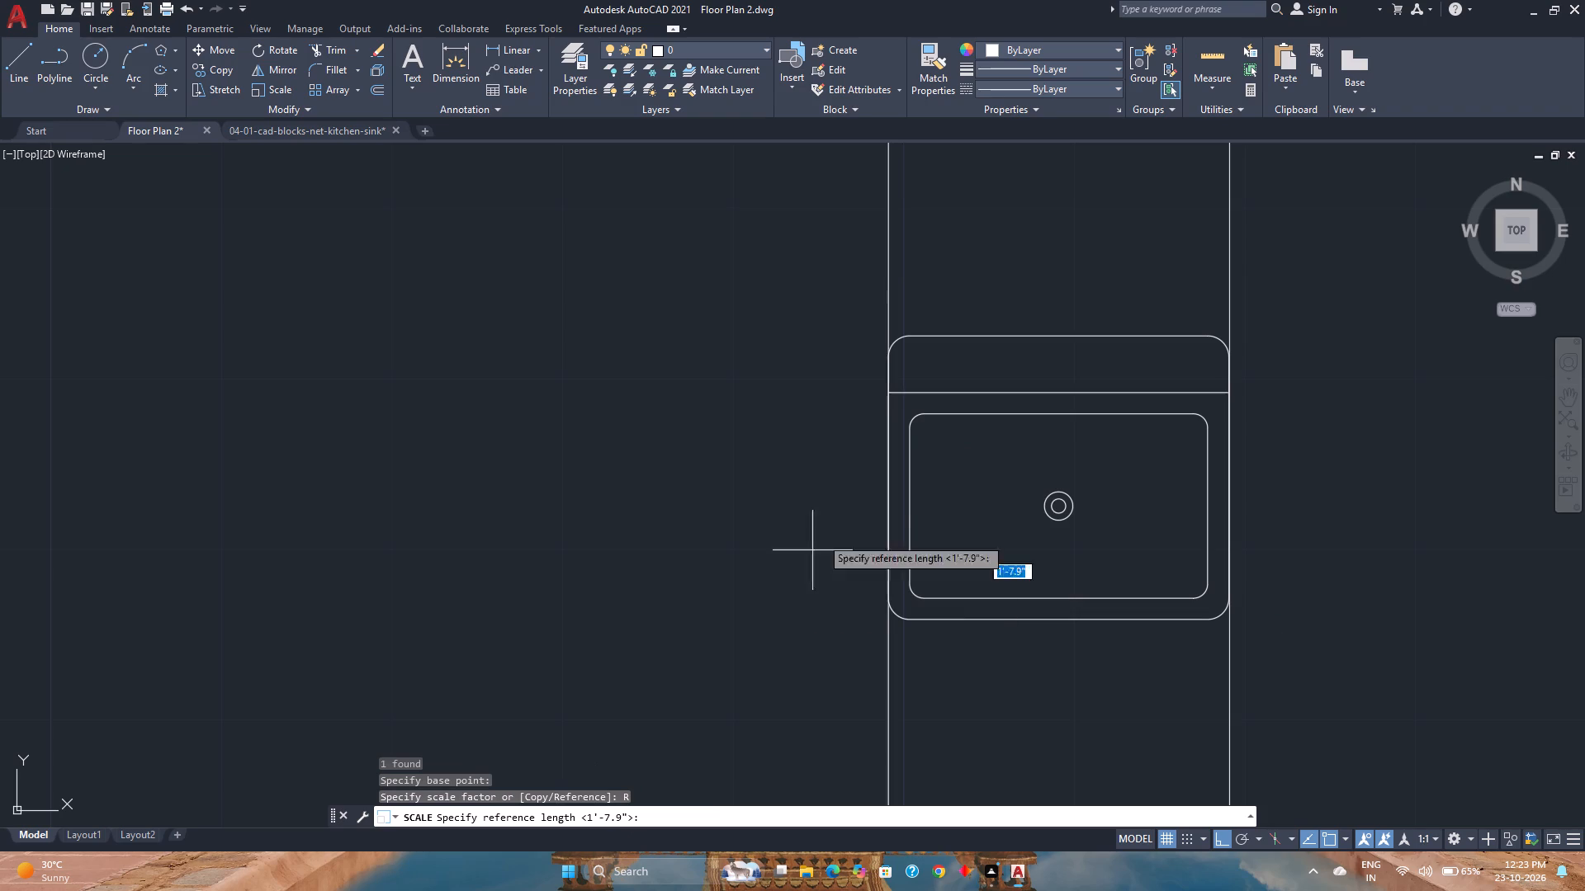
{"action": "left_click", "coordinate": [892, 396]}
{"action": "scroll", "coordinate": [1231, 392], "scroll_direction": "up", "scroll_amount": 3}
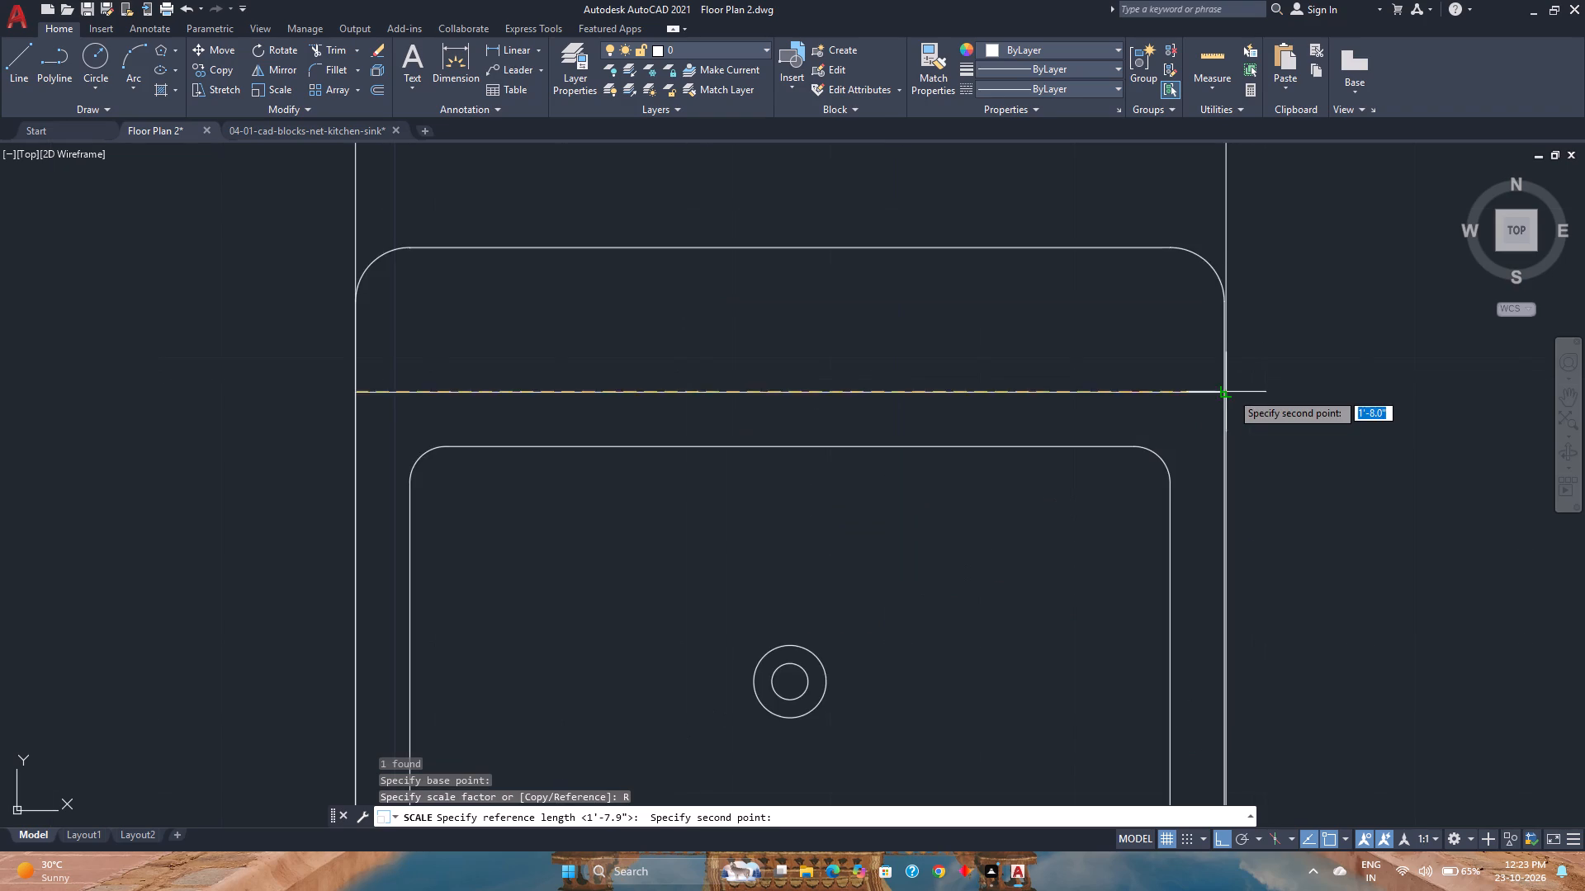
{"action": "scroll", "coordinate": [1231, 392], "scroll_direction": "up", "scroll_amount": 5}
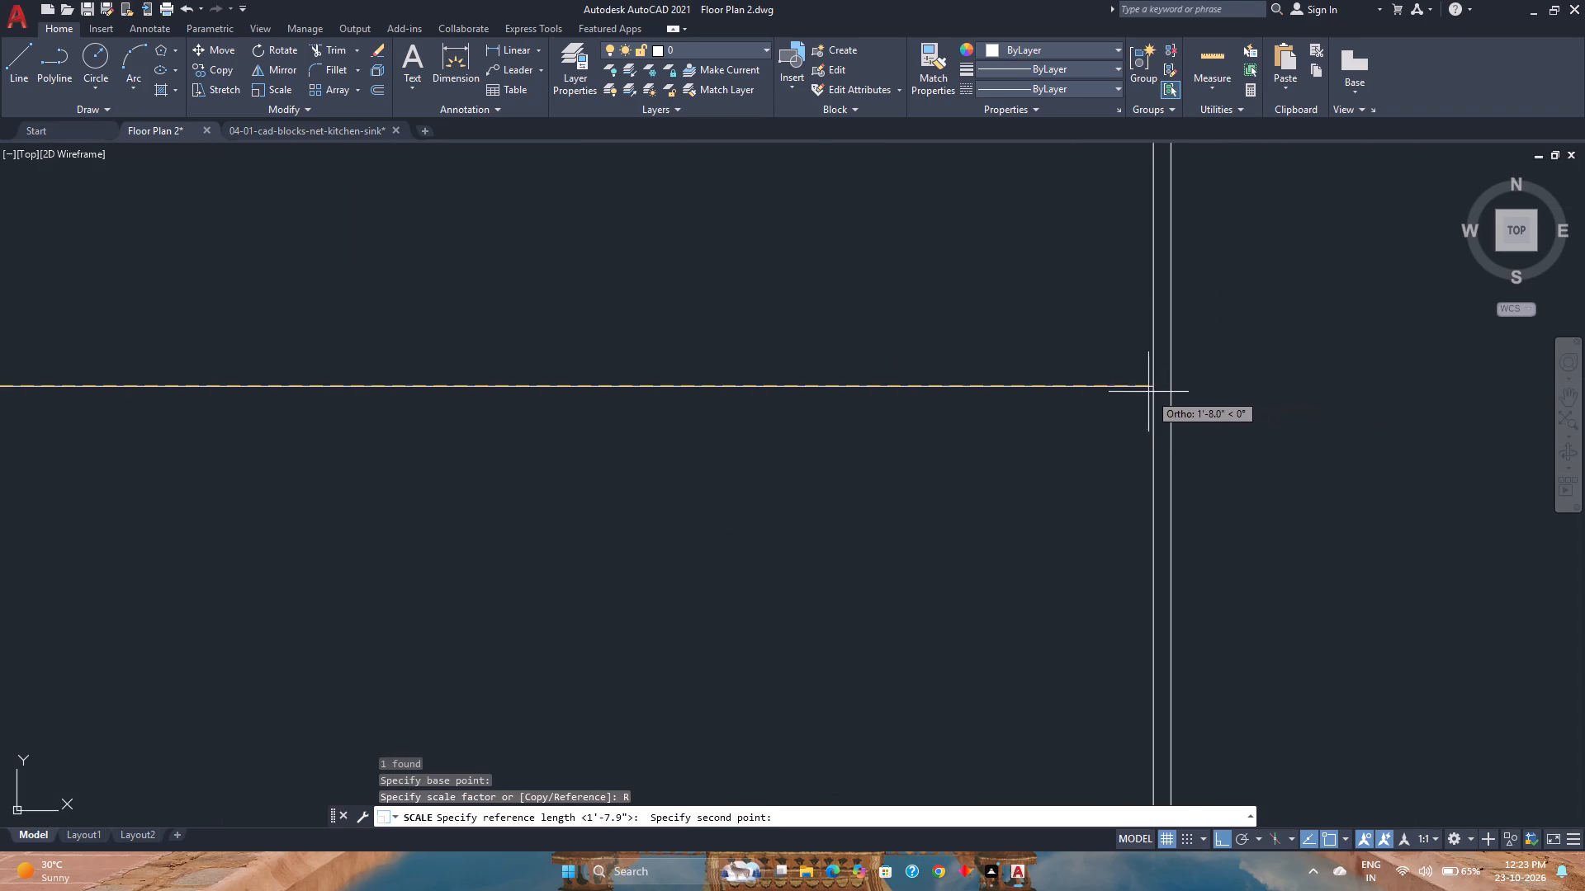
{"action": "left_click", "coordinate": [1150, 386]}
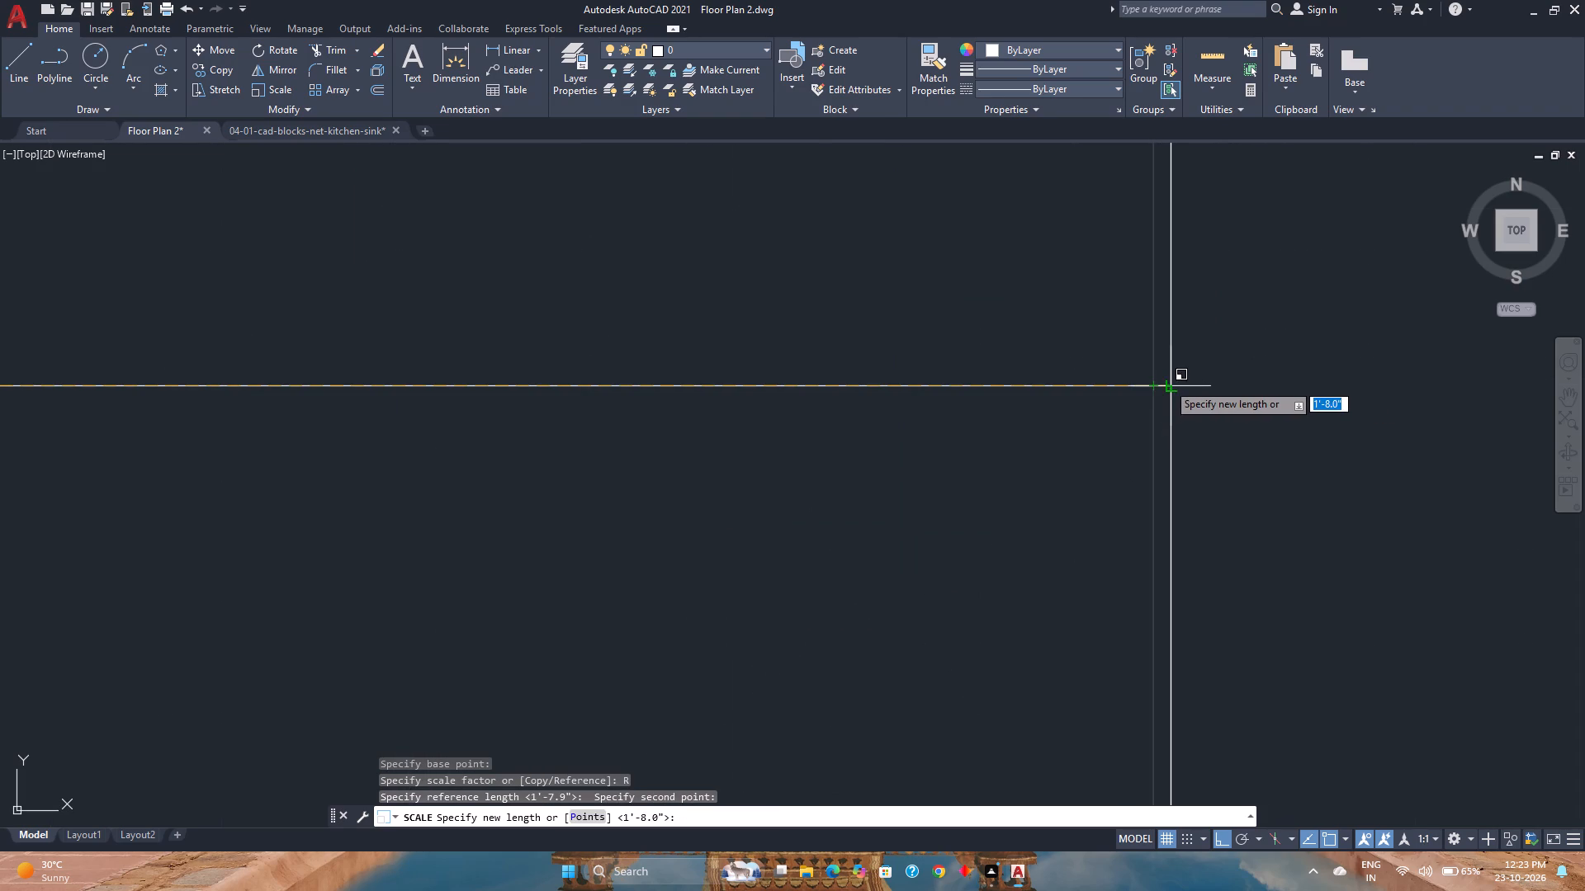
{"action": "left_click", "coordinate": [1167, 383]}
{"action": "scroll", "coordinate": [944, 489], "scroll_direction": "down", "scroll_amount": 9}
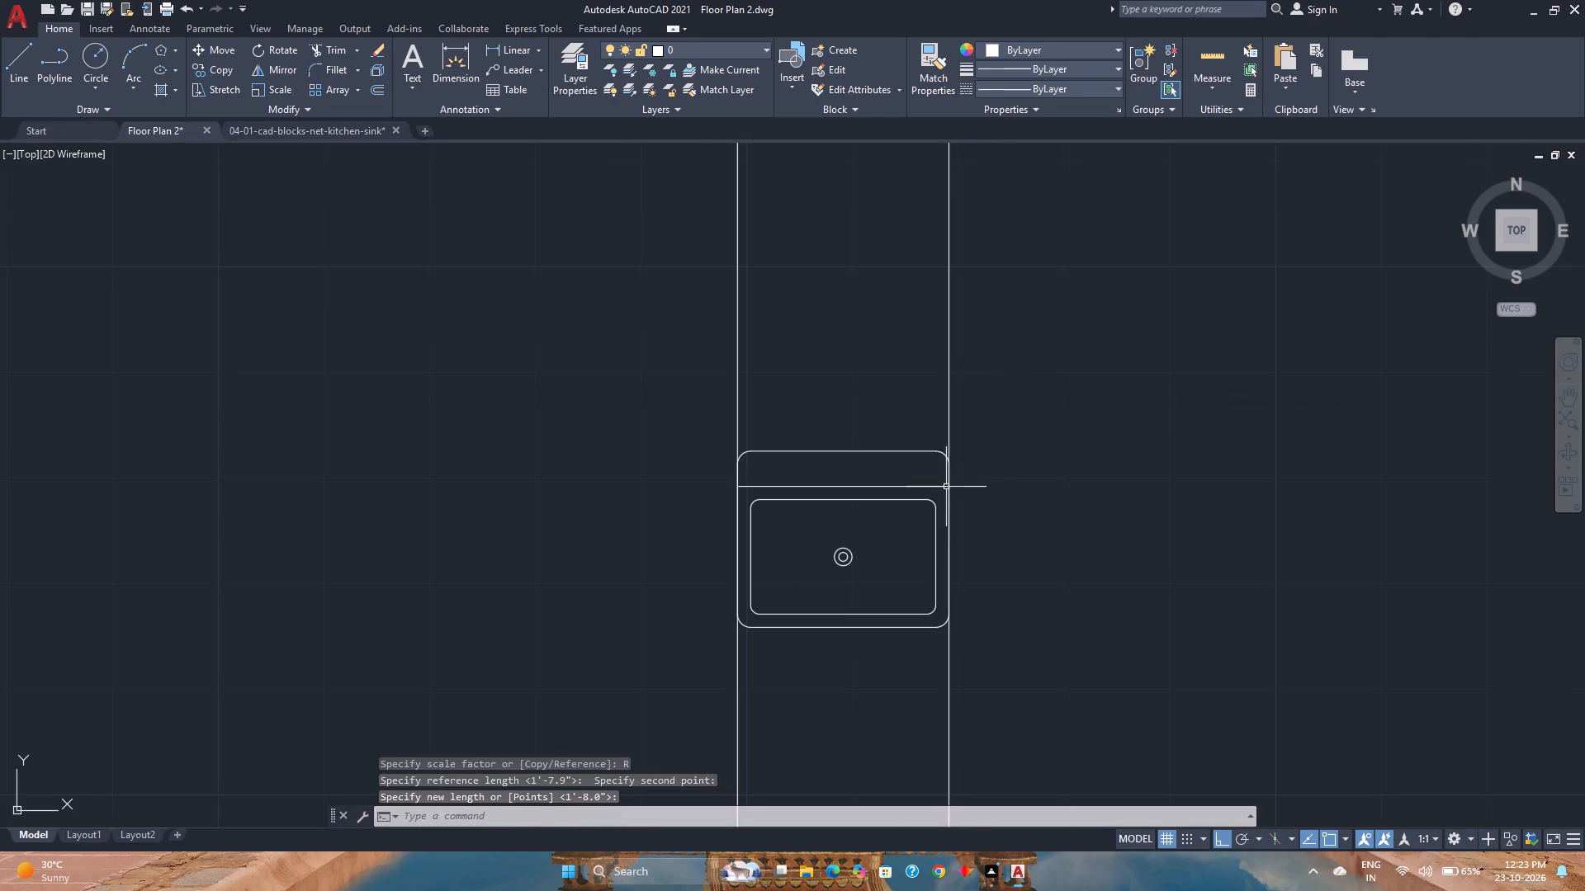
{"action": "left_click", "coordinate": [1017, 389]}
{"action": "left_click", "coordinate": [662, 326]}
{"action": "key", "text": "Escape"}
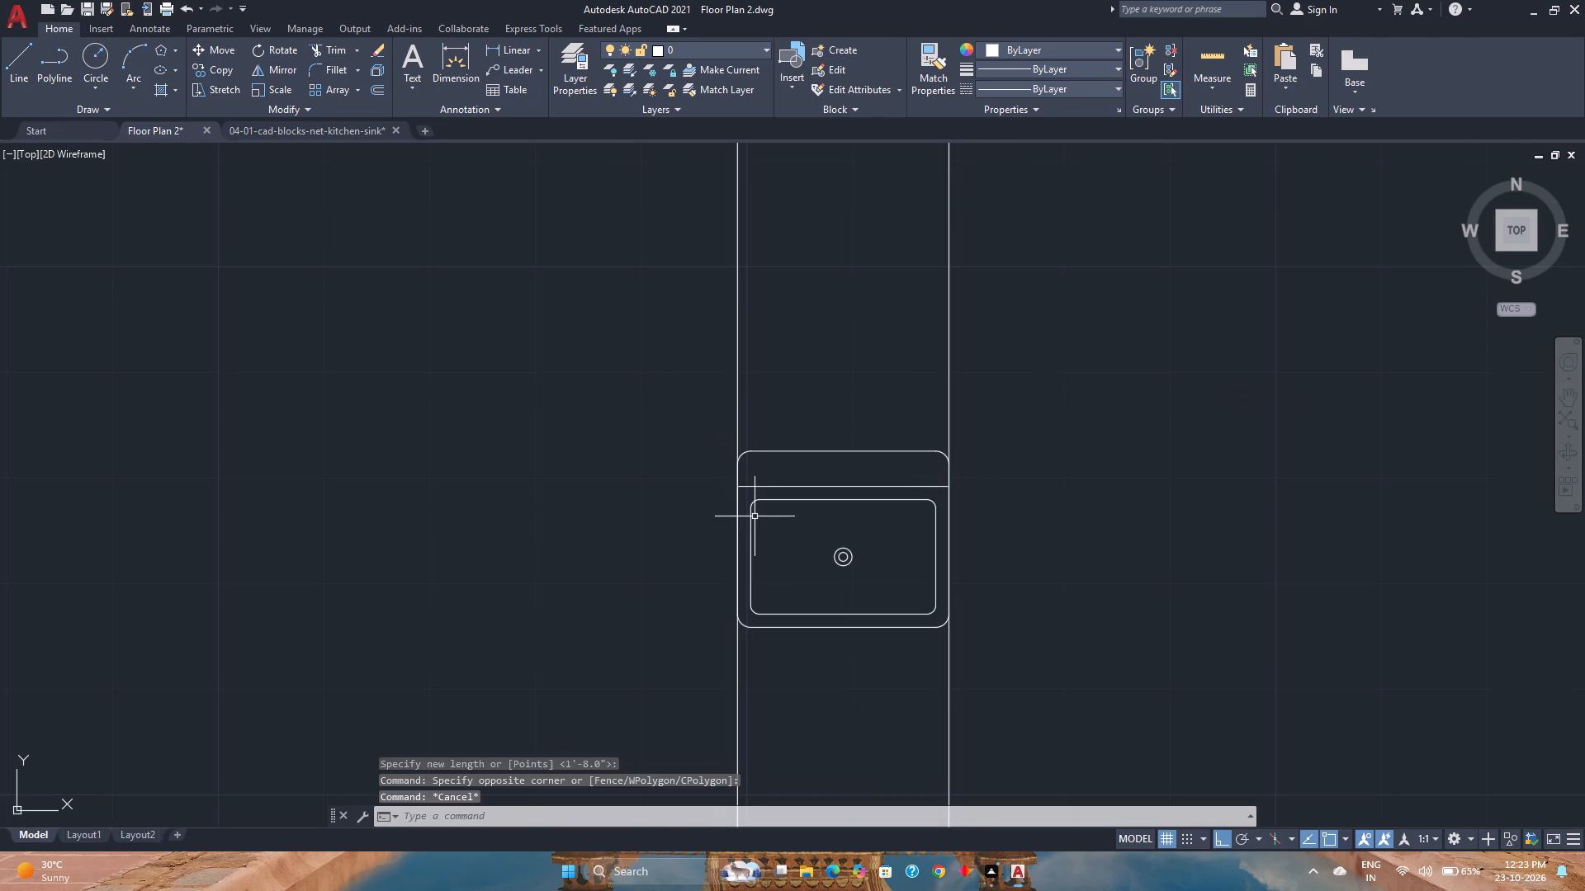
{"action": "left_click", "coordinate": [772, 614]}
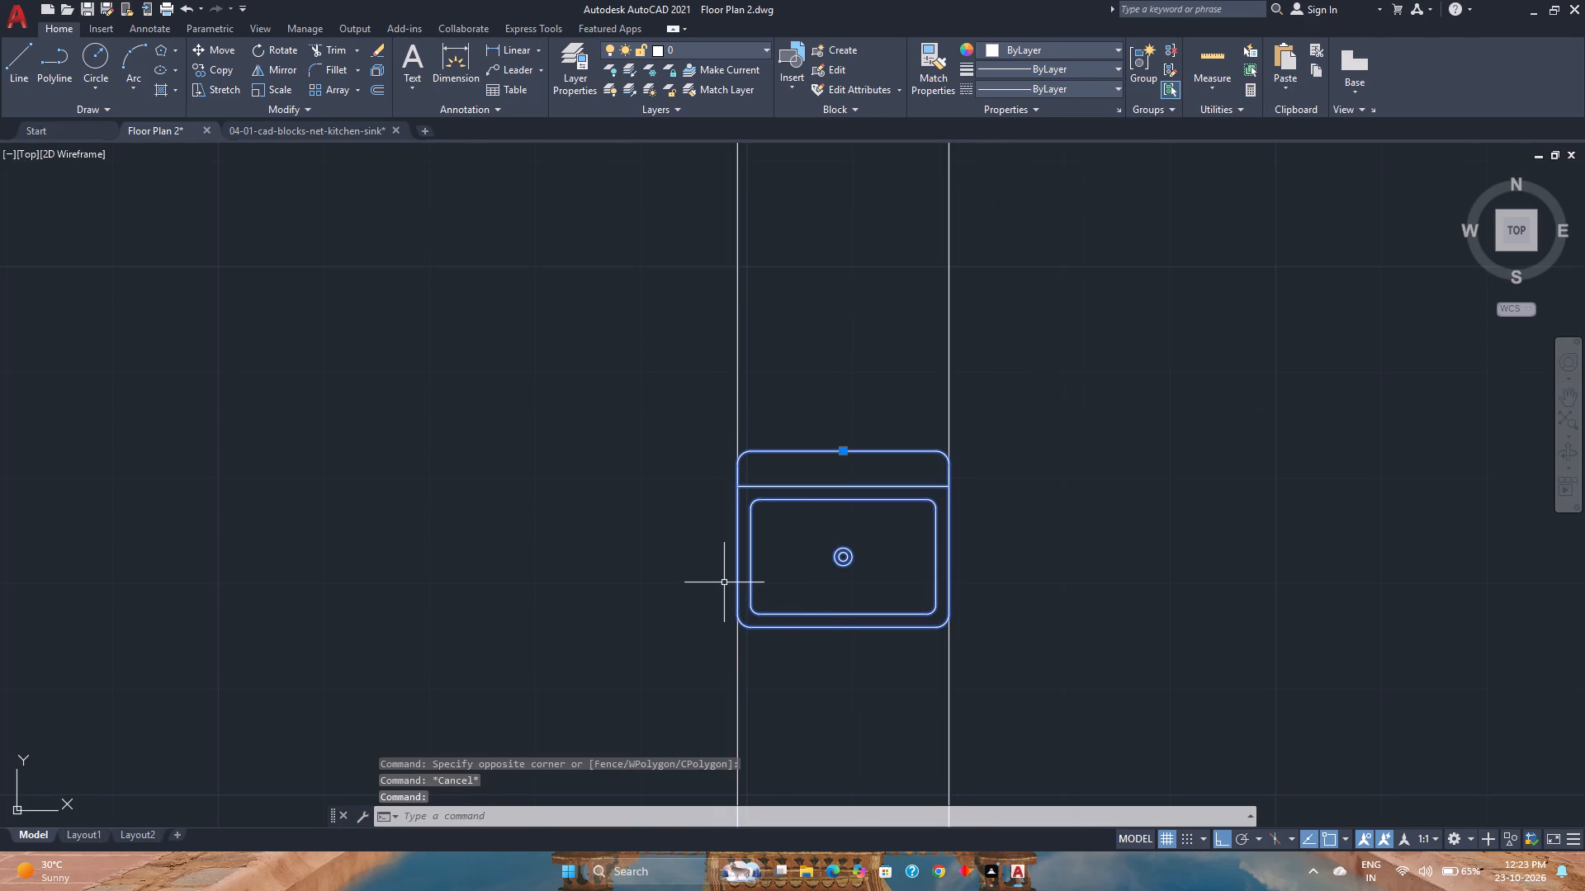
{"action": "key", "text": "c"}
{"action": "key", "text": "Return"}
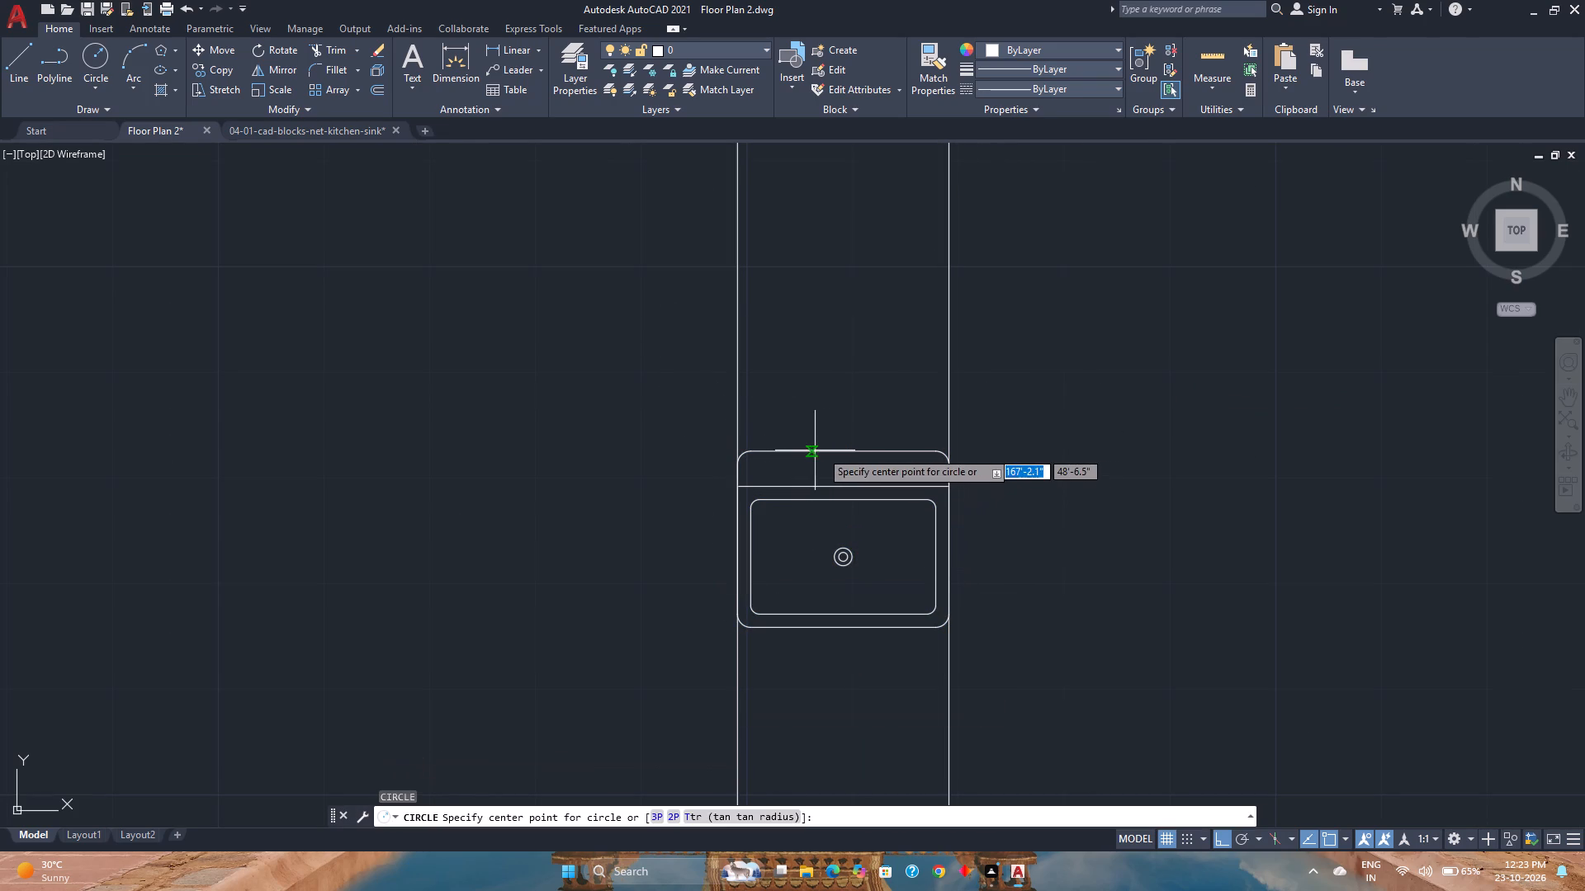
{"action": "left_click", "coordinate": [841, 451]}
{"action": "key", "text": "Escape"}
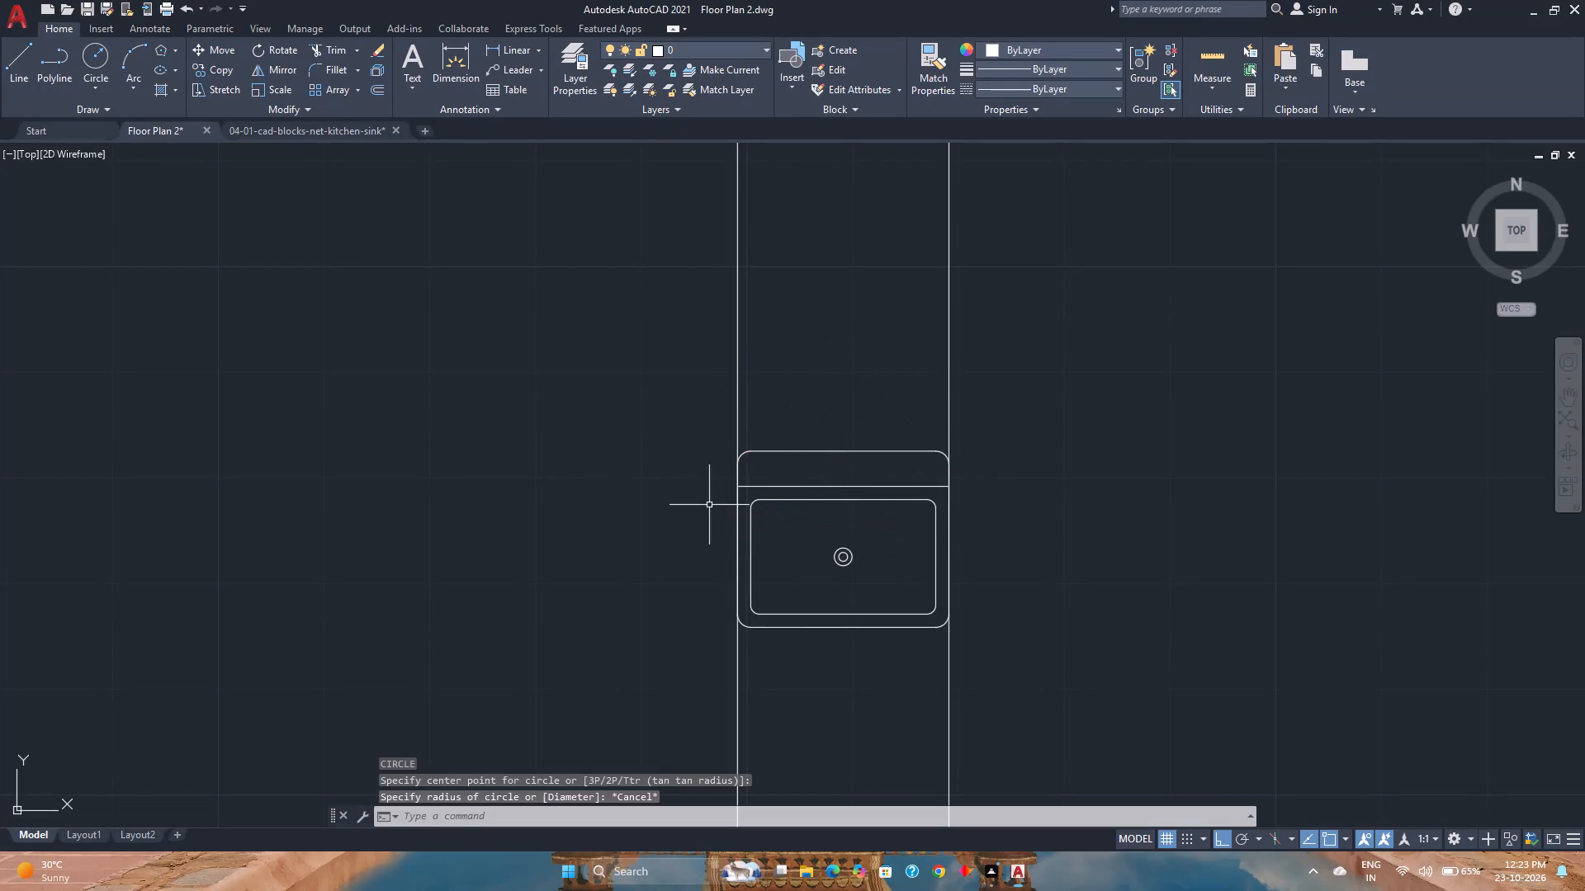
Copy the scaled sink by its top-edge midpoint onto the north wall above the counter in the Owner's Suite Bath.
{"action": "left_click", "coordinate": [854, 494]}
{"action": "left_click", "coordinate": [836, 447]}
{"action": "key", "text": "c"}
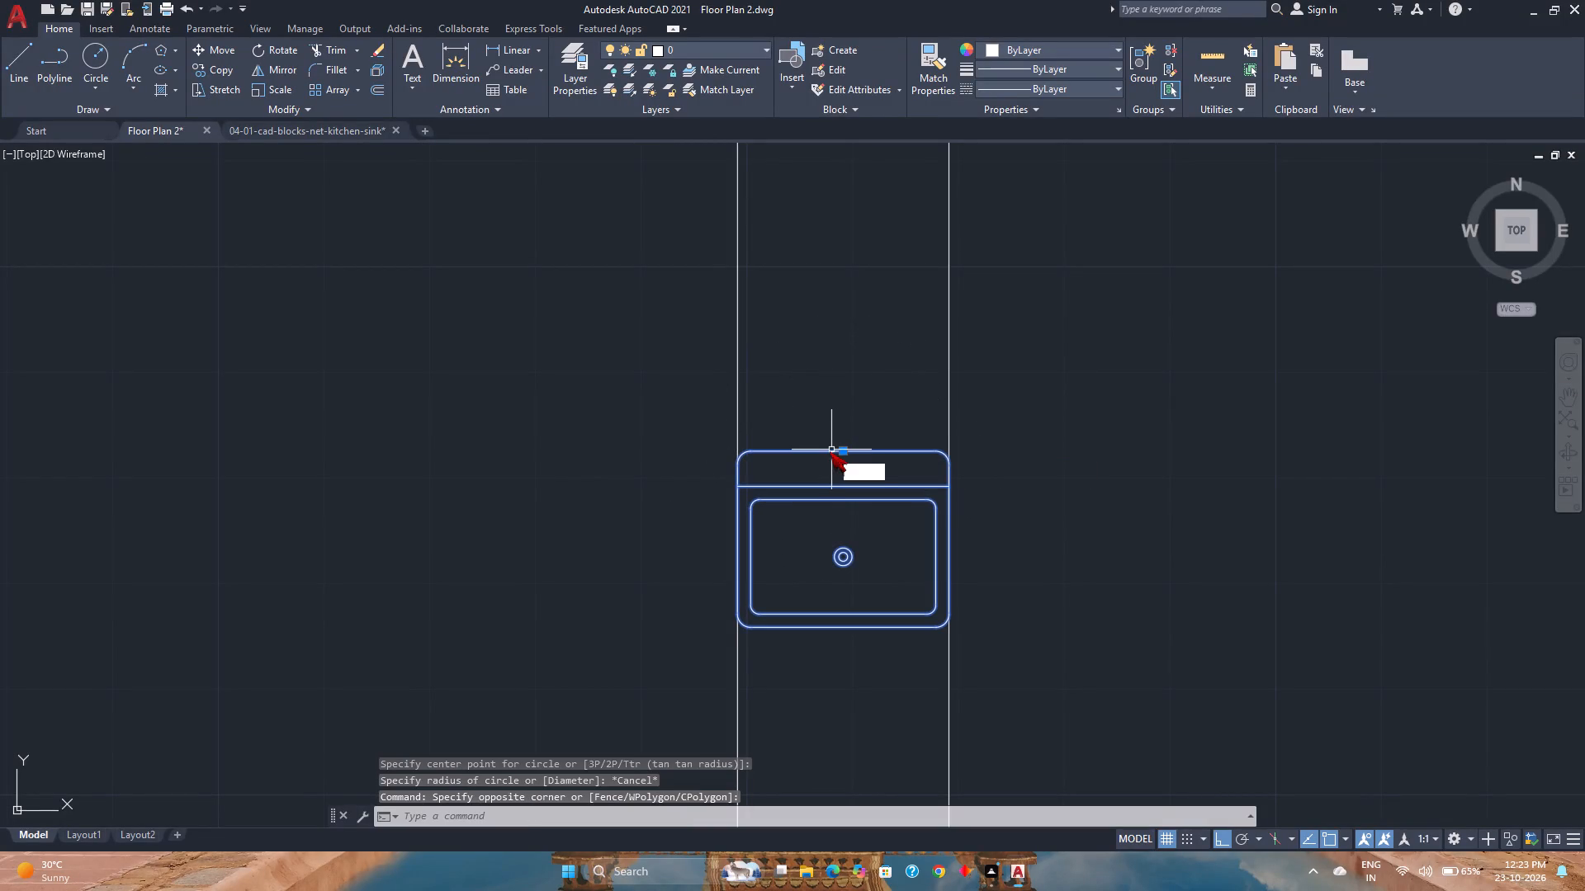
{"action": "type", "text": "op"}
{"action": "key", "text": "Return"}
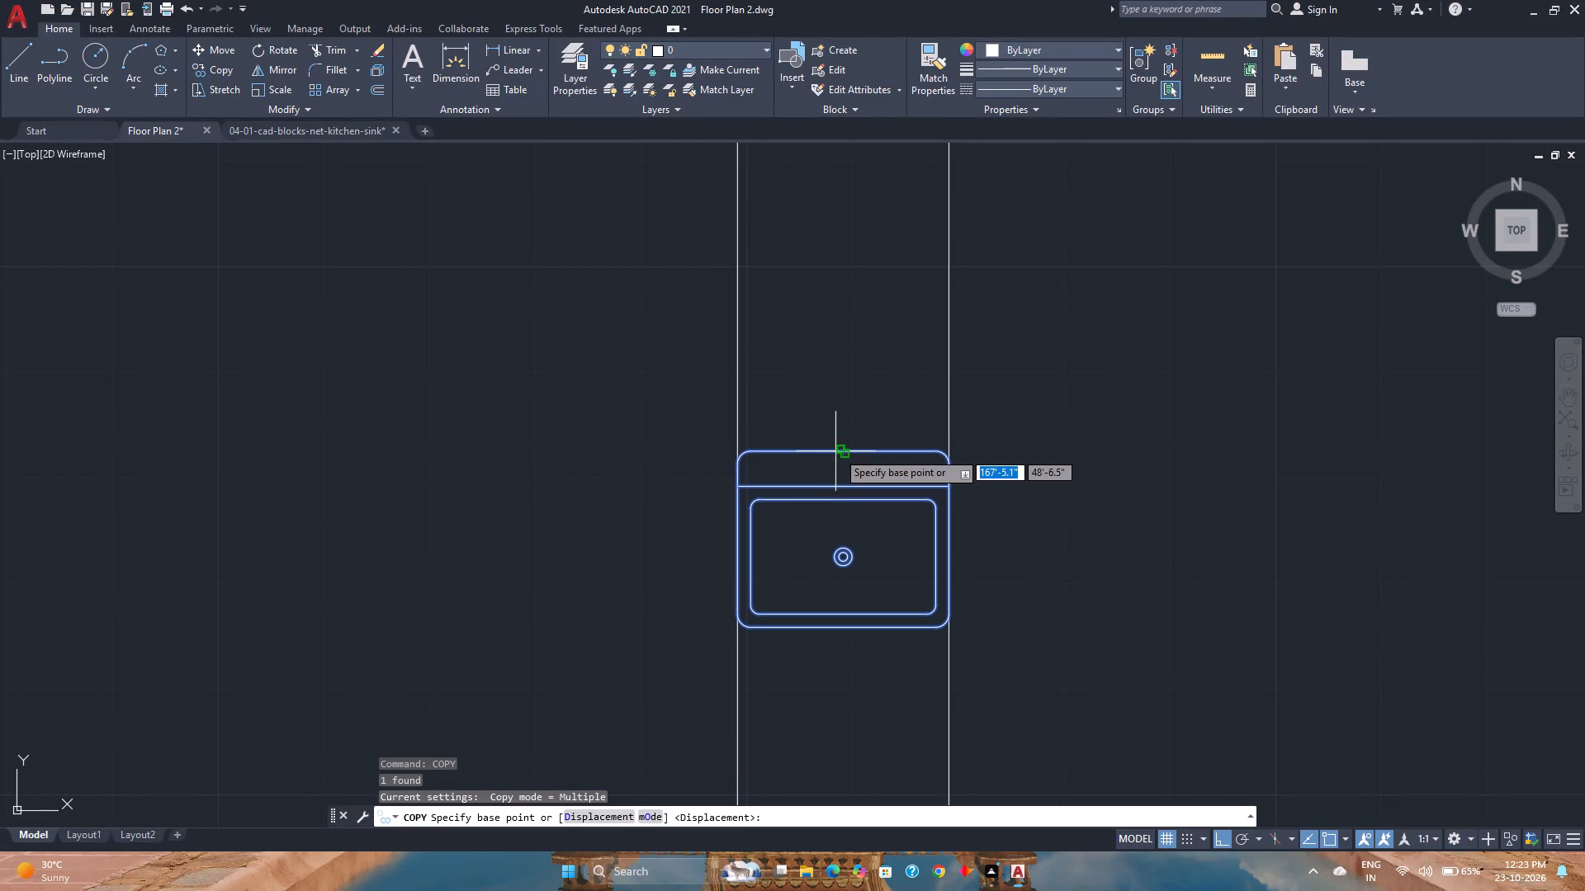
{"action": "left_click", "coordinate": [838, 451]}
{"action": "scroll", "coordinate": [651, 441], "scroll_direction": "down", "scroll_amount": 9}
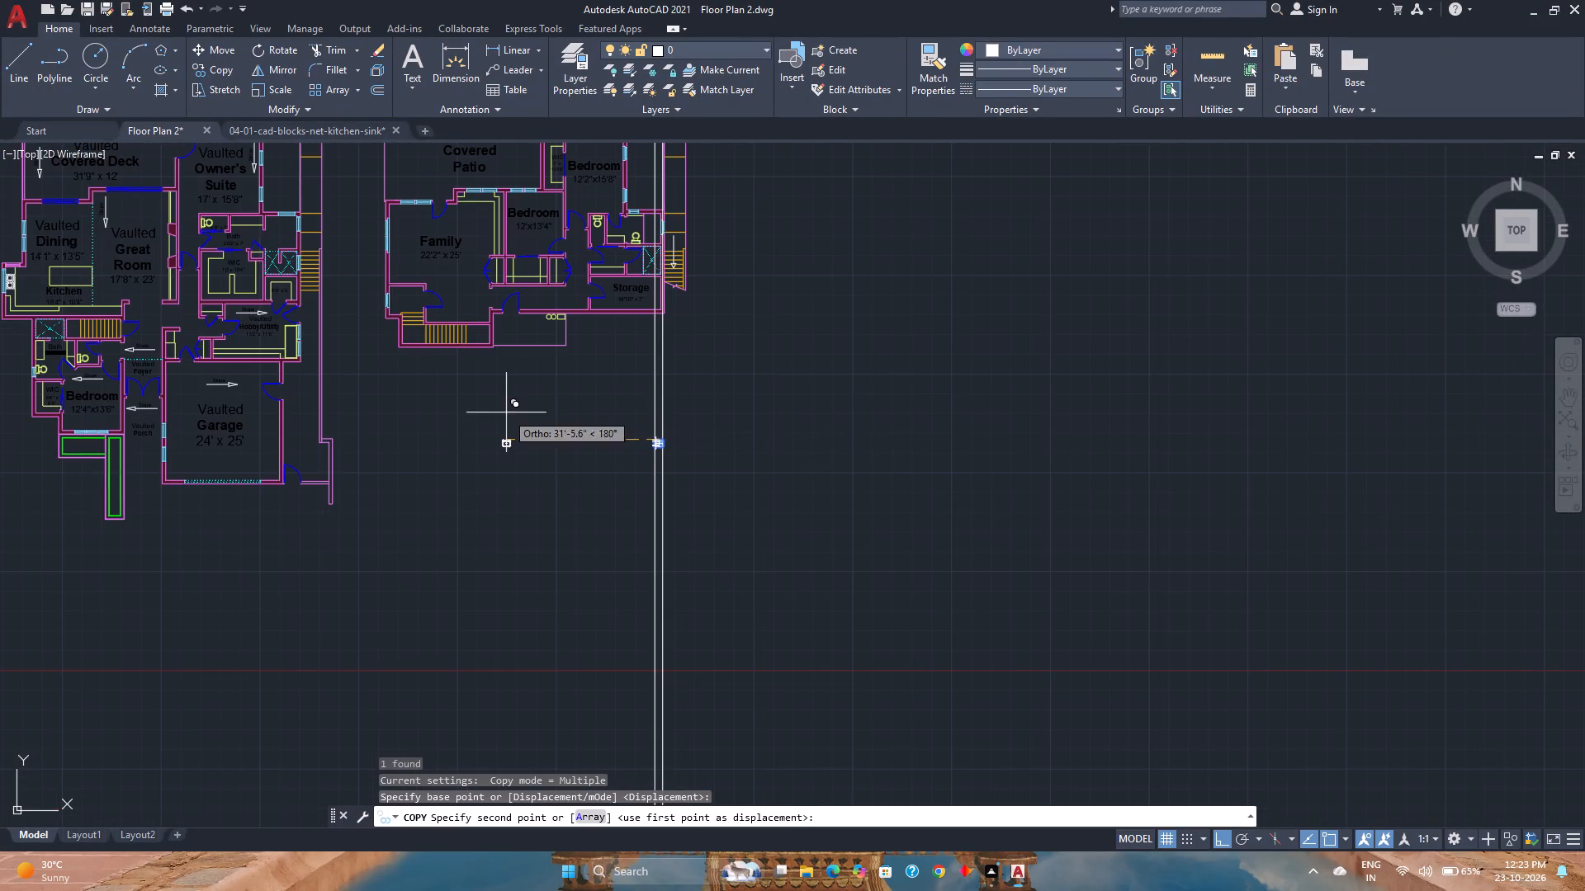
{"action": "middle_click", "coordinate": [474, 412]}
{"action": "middle_click_drag", "start_coordinate": [474, 412], "coordinate": [706, 667]}
{"action": "middle_click", "coordinate": [706, 667]}
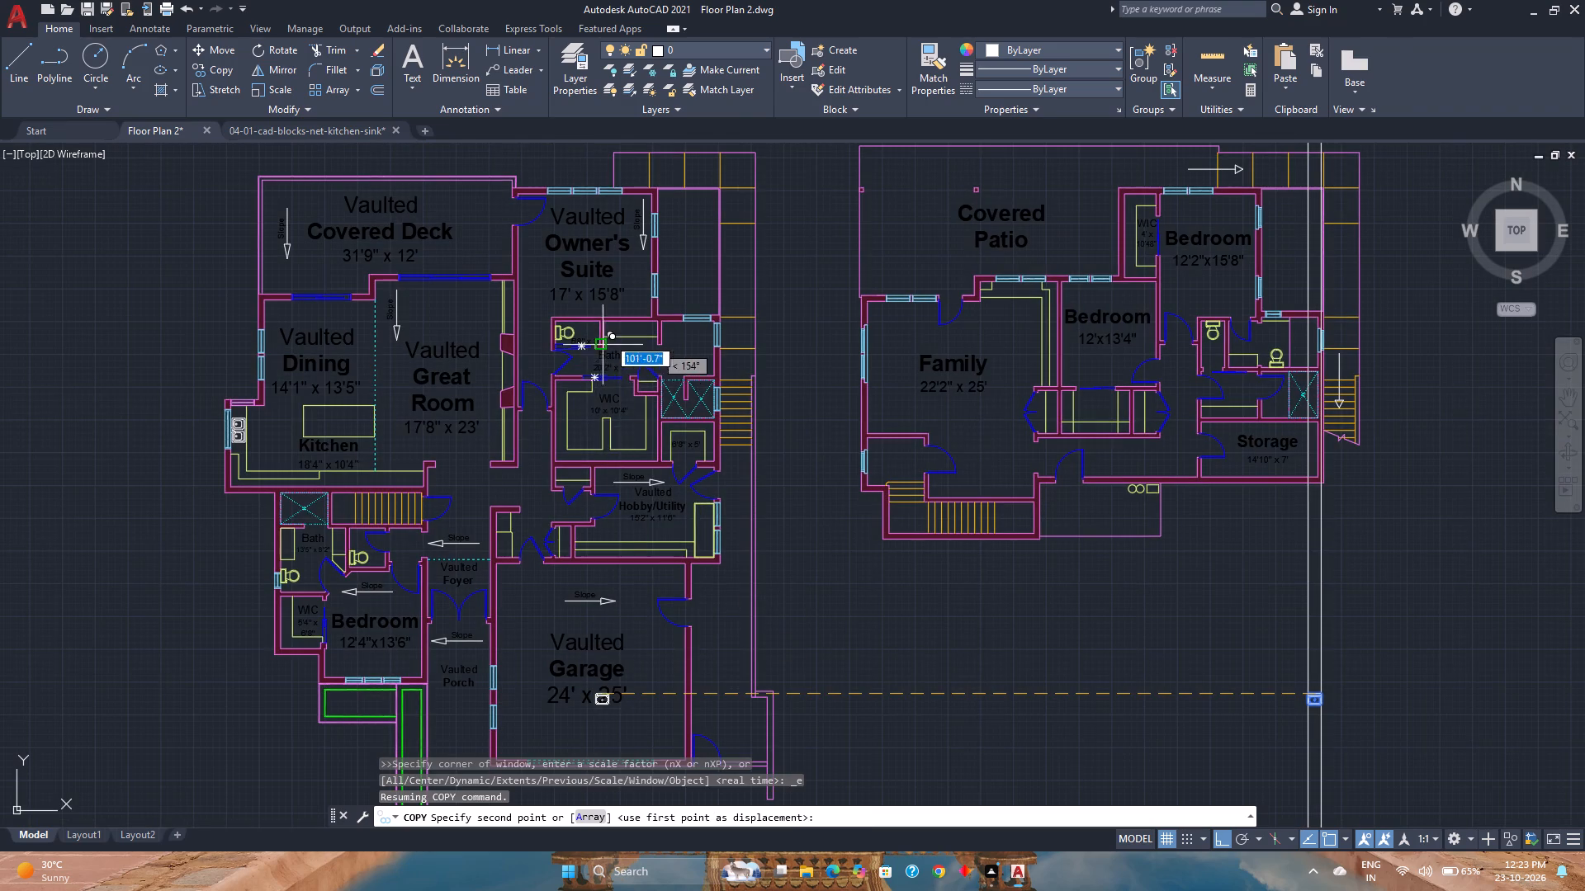
{"action": "scroll", "coordinate": [608, 337], "scroll_direction": "up", "scroll_amount": 5}
{"action": "scroll", "coordinate": [615, 326], "scroll_direction": "down", "scroll_amount": 1}
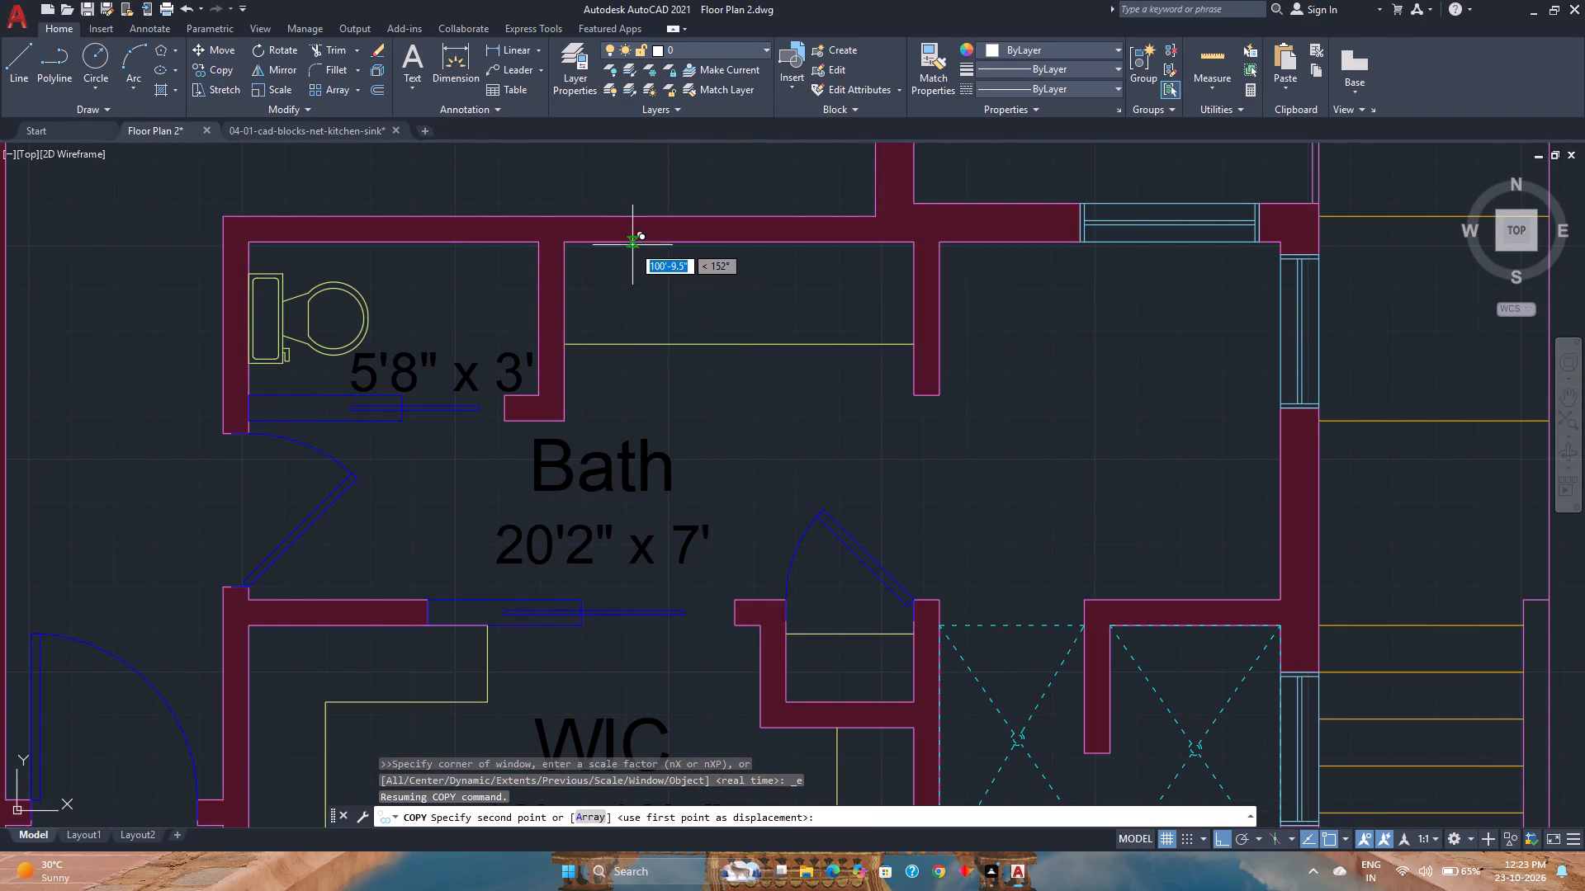
{"action": "left_click", "coordinate": [633, 242]}
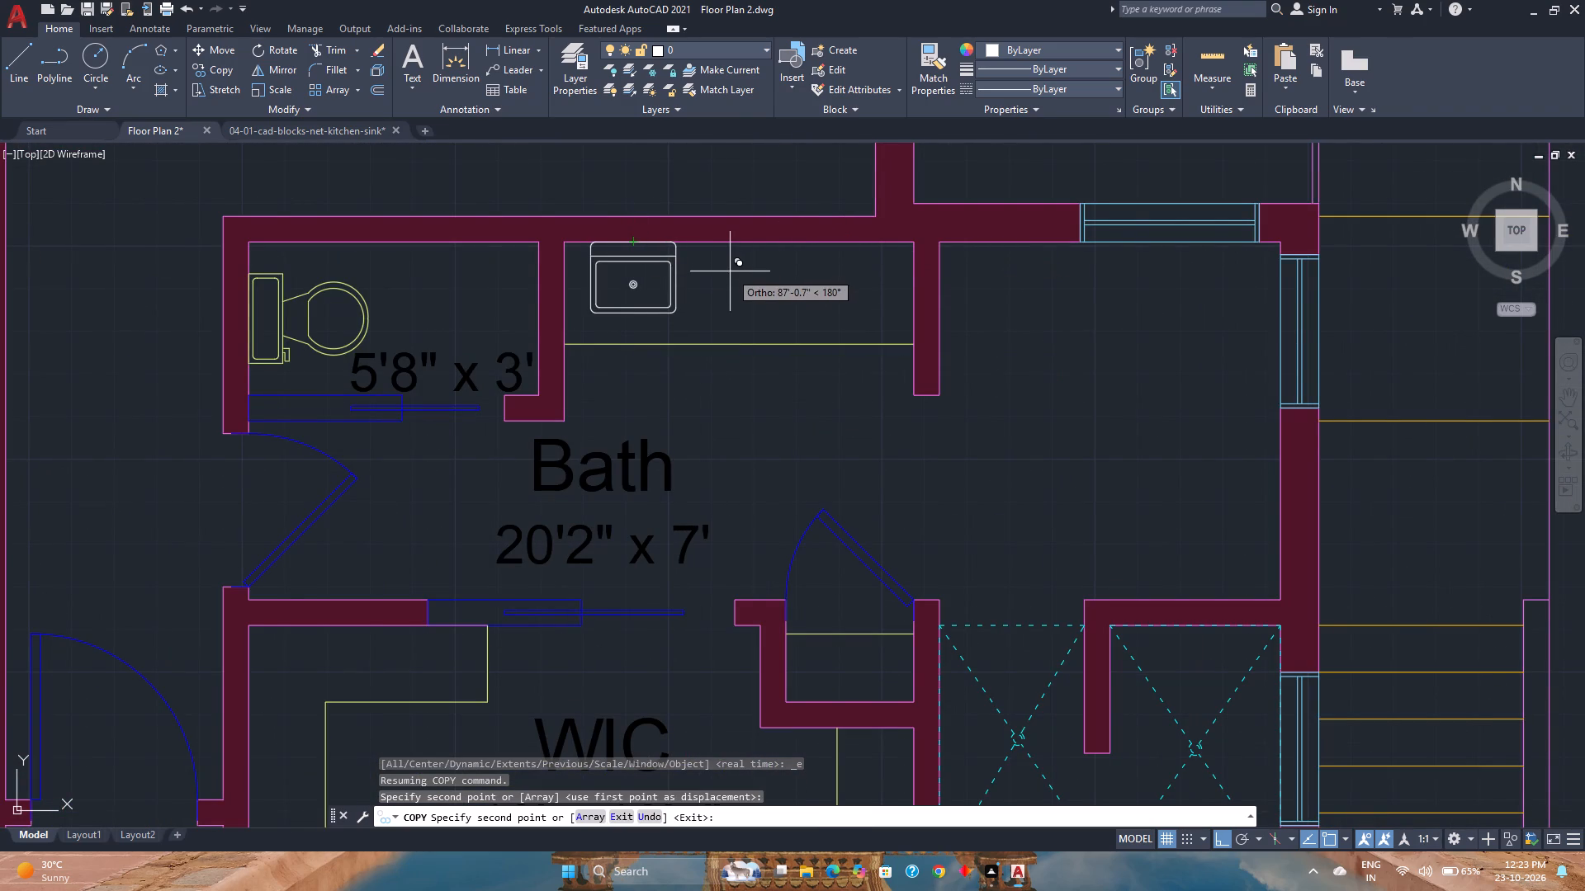
{"action": "key", "text": "Escape"}
Move the copied Bath sink slightly east along the north wall, away from the counter's west end.
{"action": "scroll", "coordinate": [662, 305], "scroll_direction": "up", "scroll_amount": 1}
{"action": "middle_click_drag", "start_coordinate": [662, 305], "coordinate": [673, 408]}
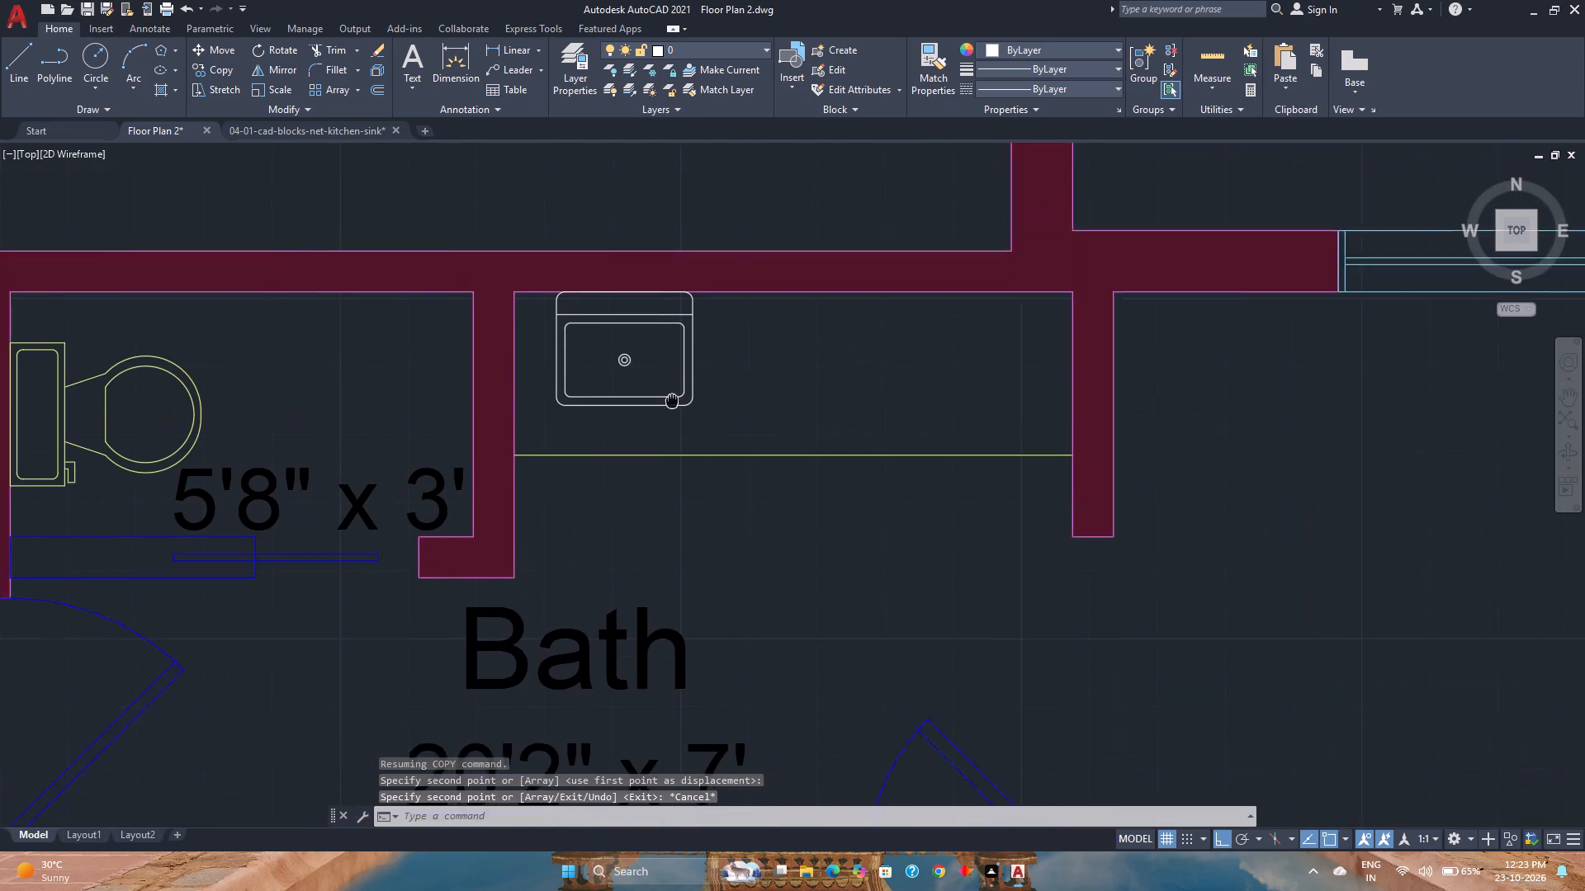
{"action": "middle_click_drag", "start_coordinate": [673, 408], "coordinate": [676, 431]}
{"action": "left_click", "coordinate": [670, 440]}
{"action": "left_click", "coordinate": [653, 425]}
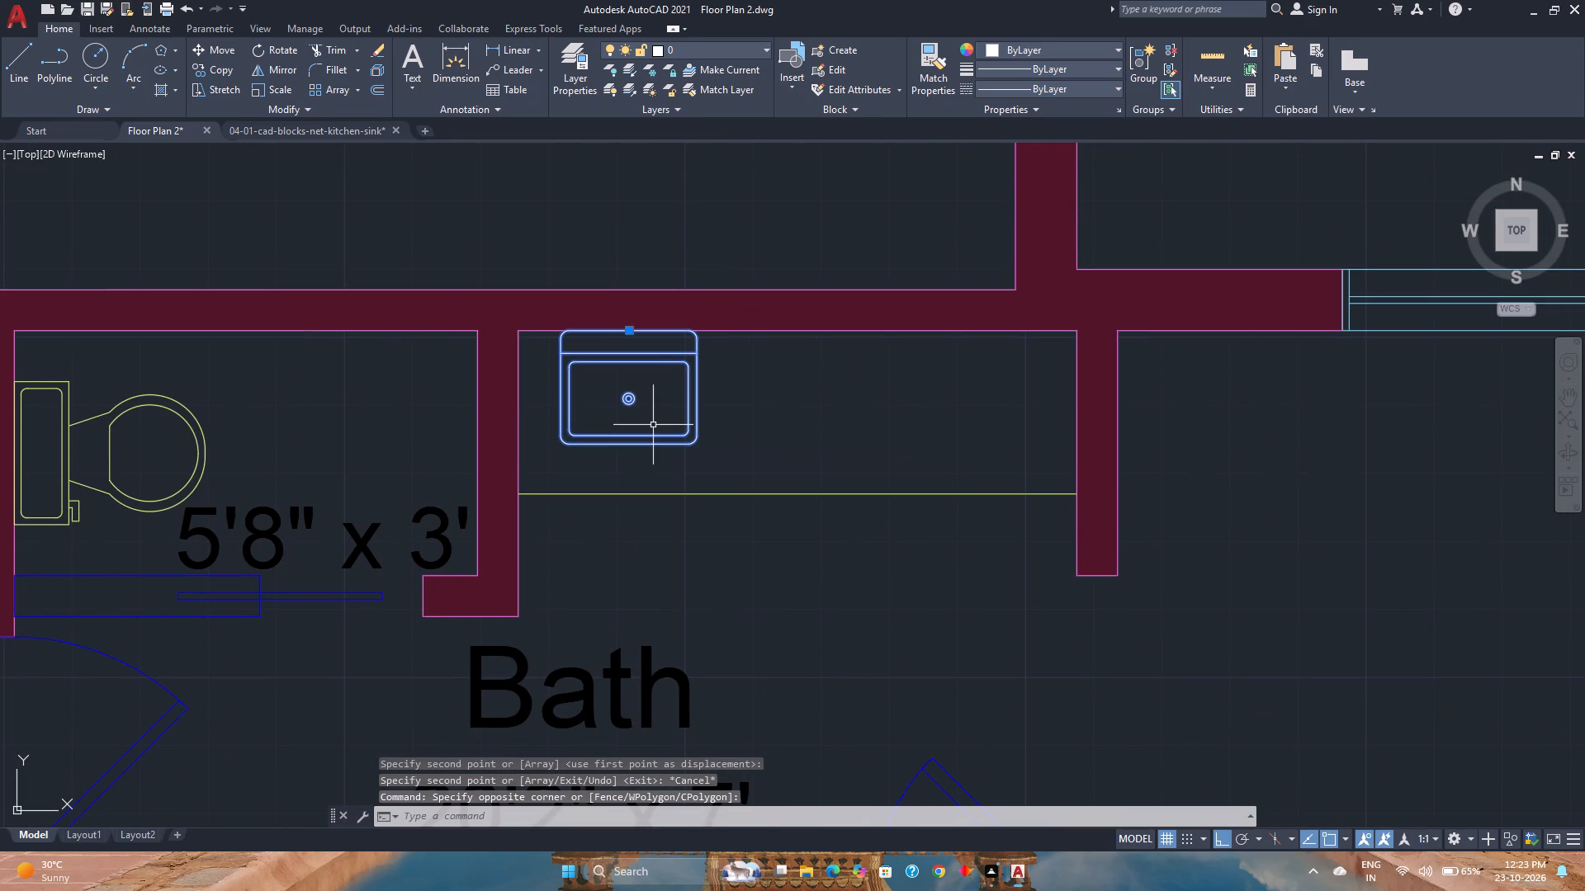
{"action": "key", "text": "m"}
{"action": "key", "text": "Return"}
{"action": "scroll", "coordinate": [641, 345], "scroll_direction": "up", "scroll_amount": 3}
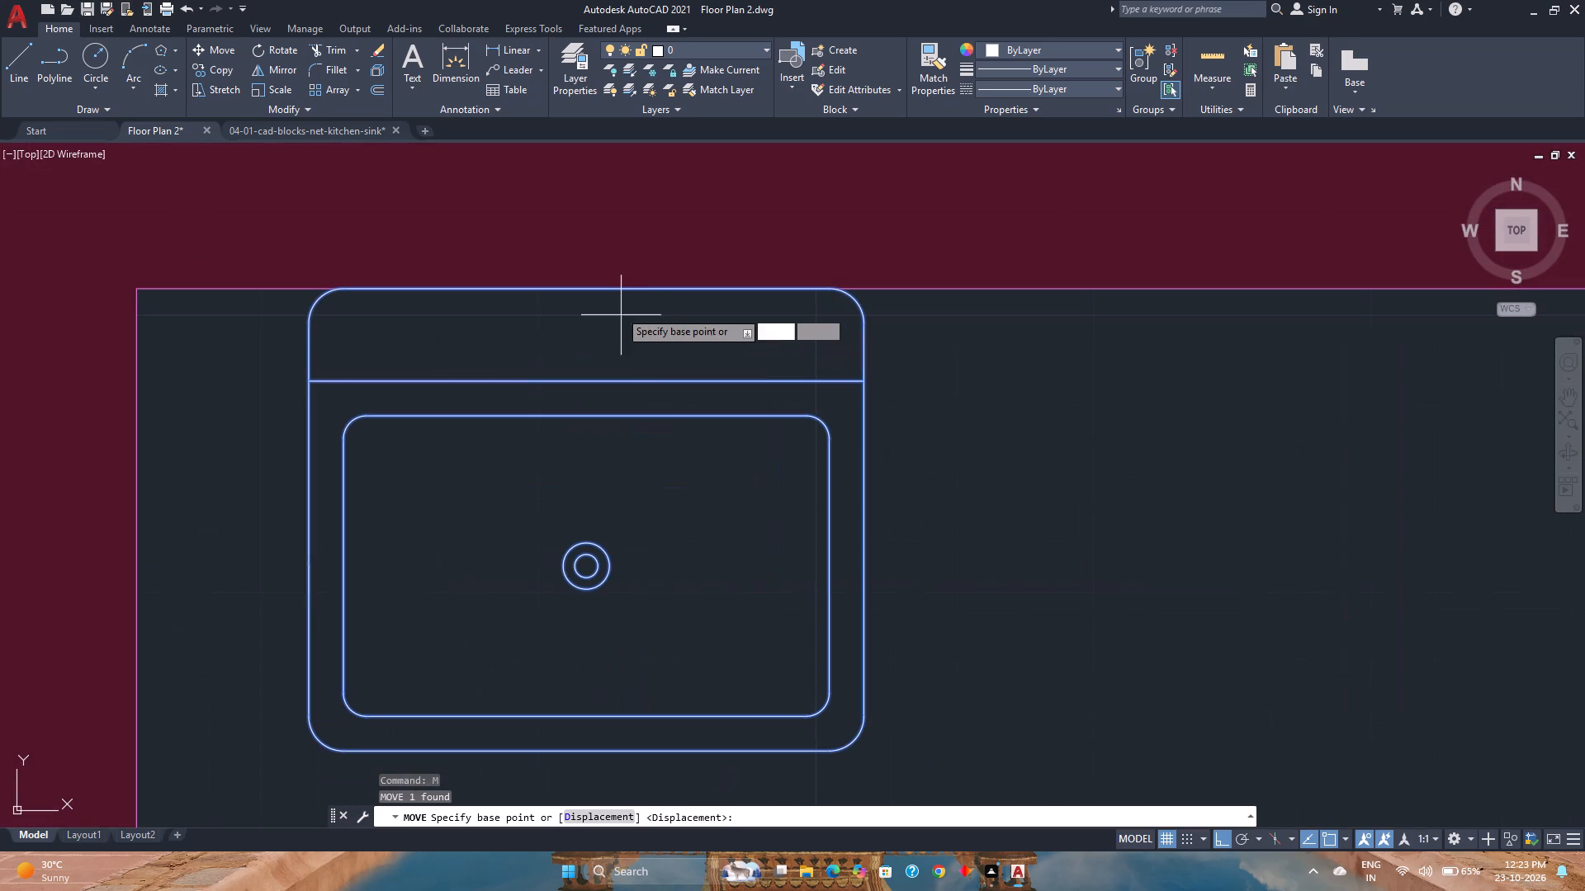
{"action": "left_click", "coordinate": [582, 288]}
{"action": "left_click", "coordinate": [686, 287]}
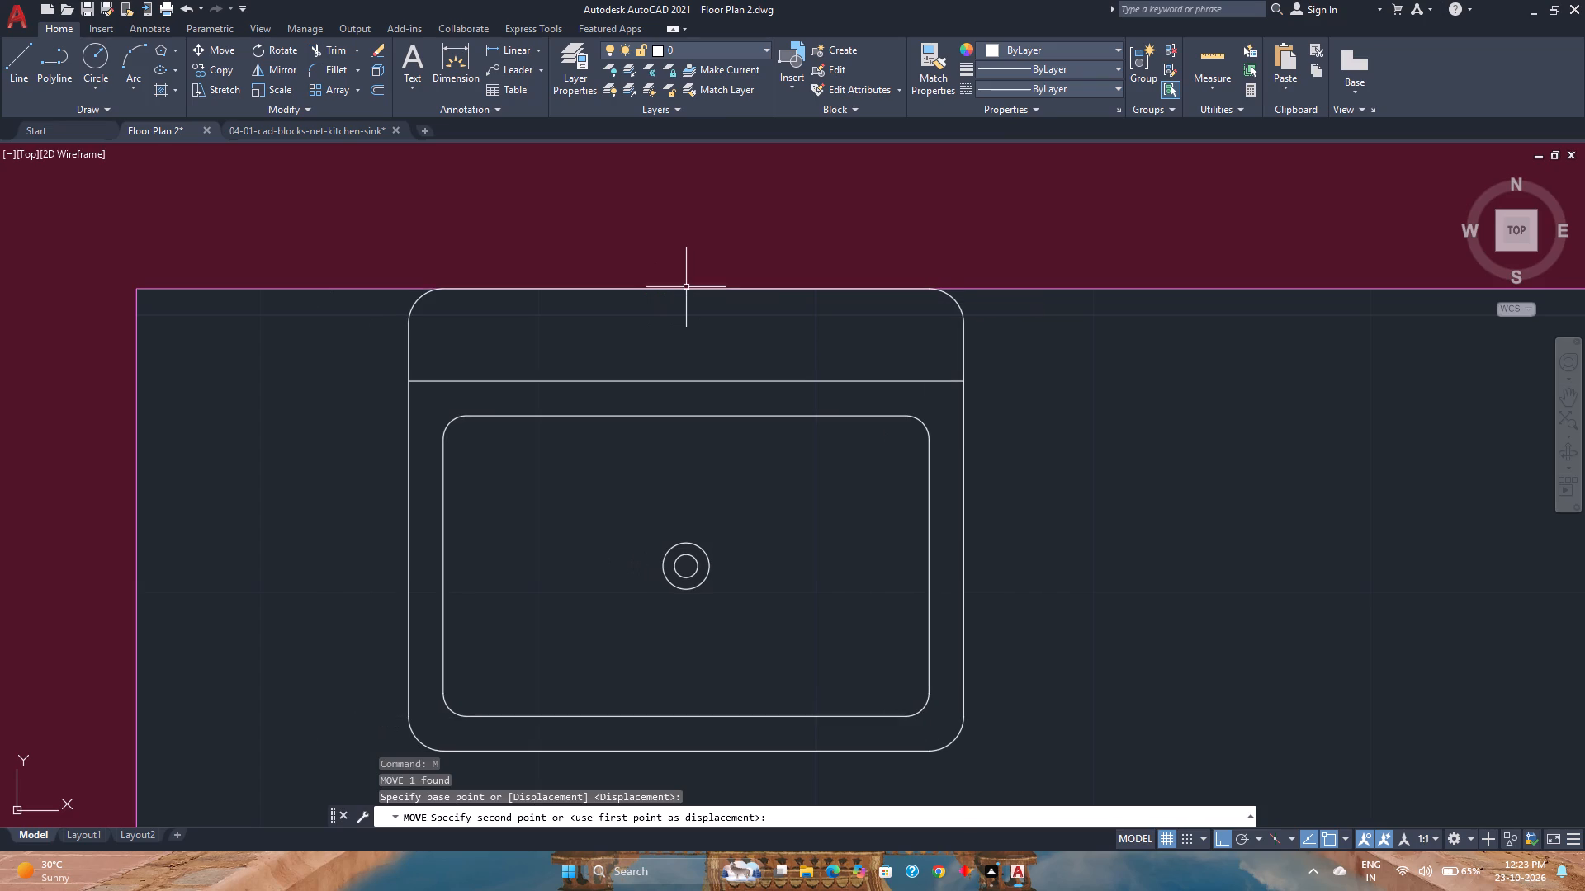
Mirror the Bath sink about a vertical line through the midpoint of the counter's north wall, keeping the source sink.
{"action": "scroll", "coordinate": [688, 330], "scroll_direction": "down", "scroll_amount": 4}
{"action": "left_click", "coordinate": [712, 370]}
{"action": "left_click", "coordinate": [686, 336]}
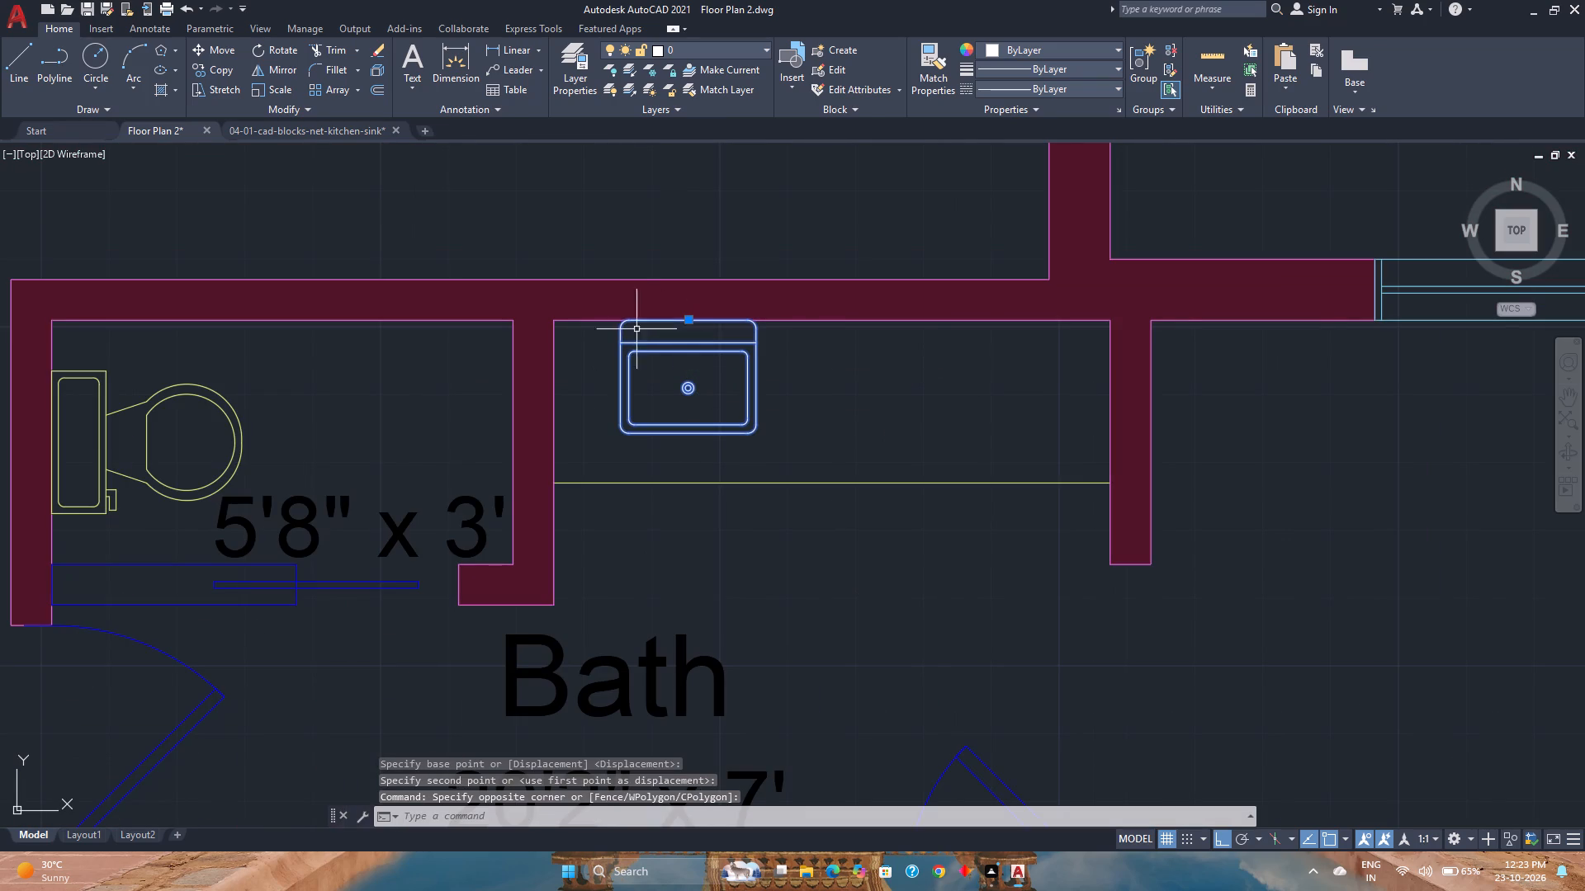
{"action": "left_click", "coordinate": [291, 73]}
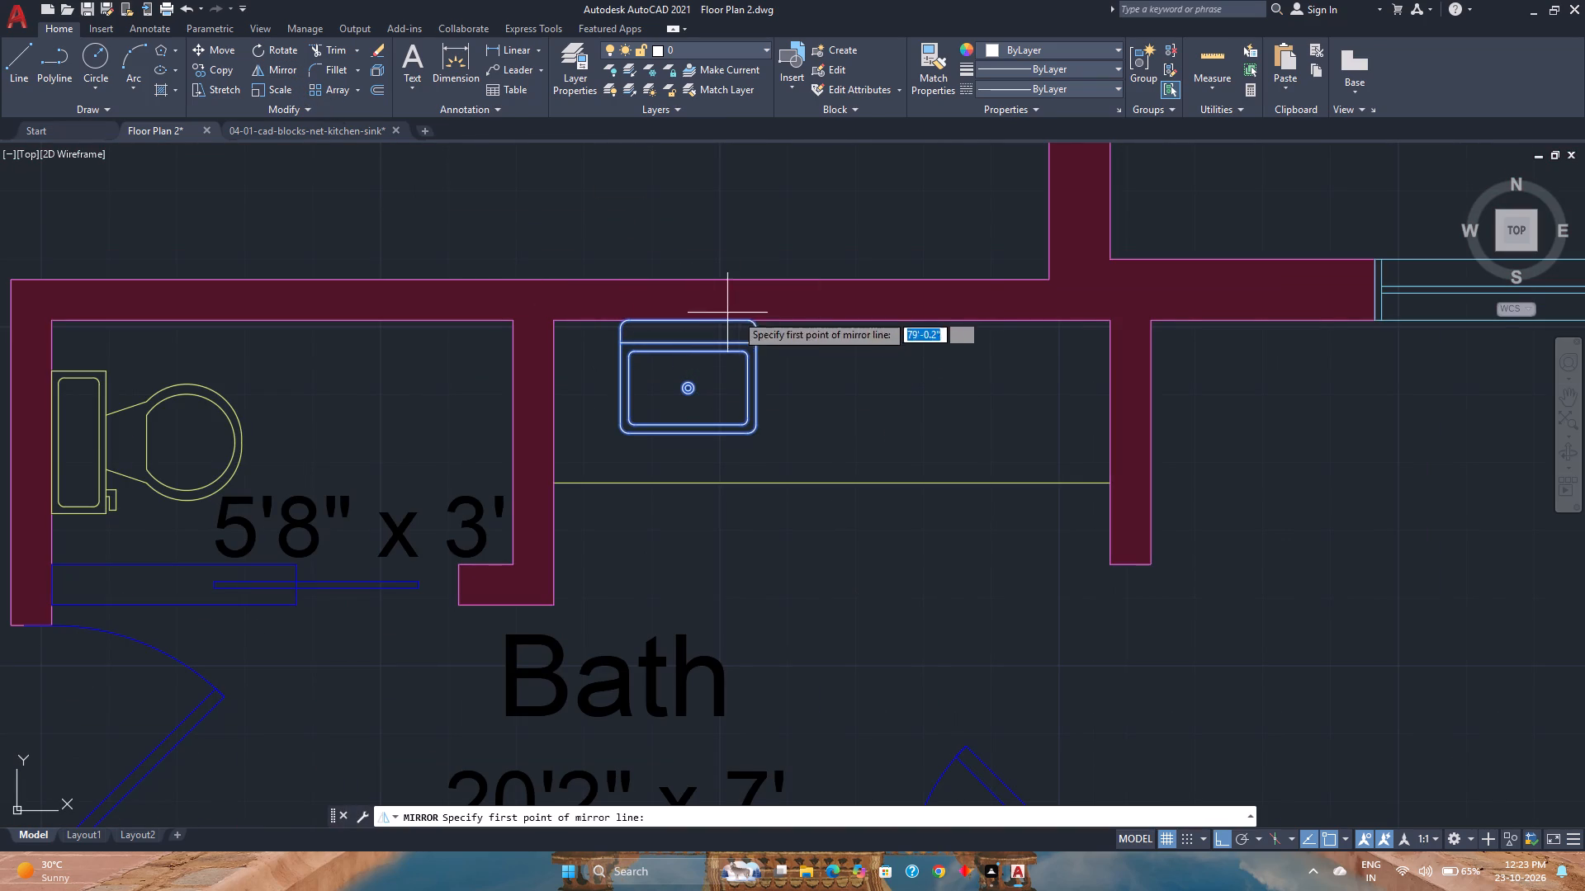
{"action": "left_click", "coordinate": [832, 322]}
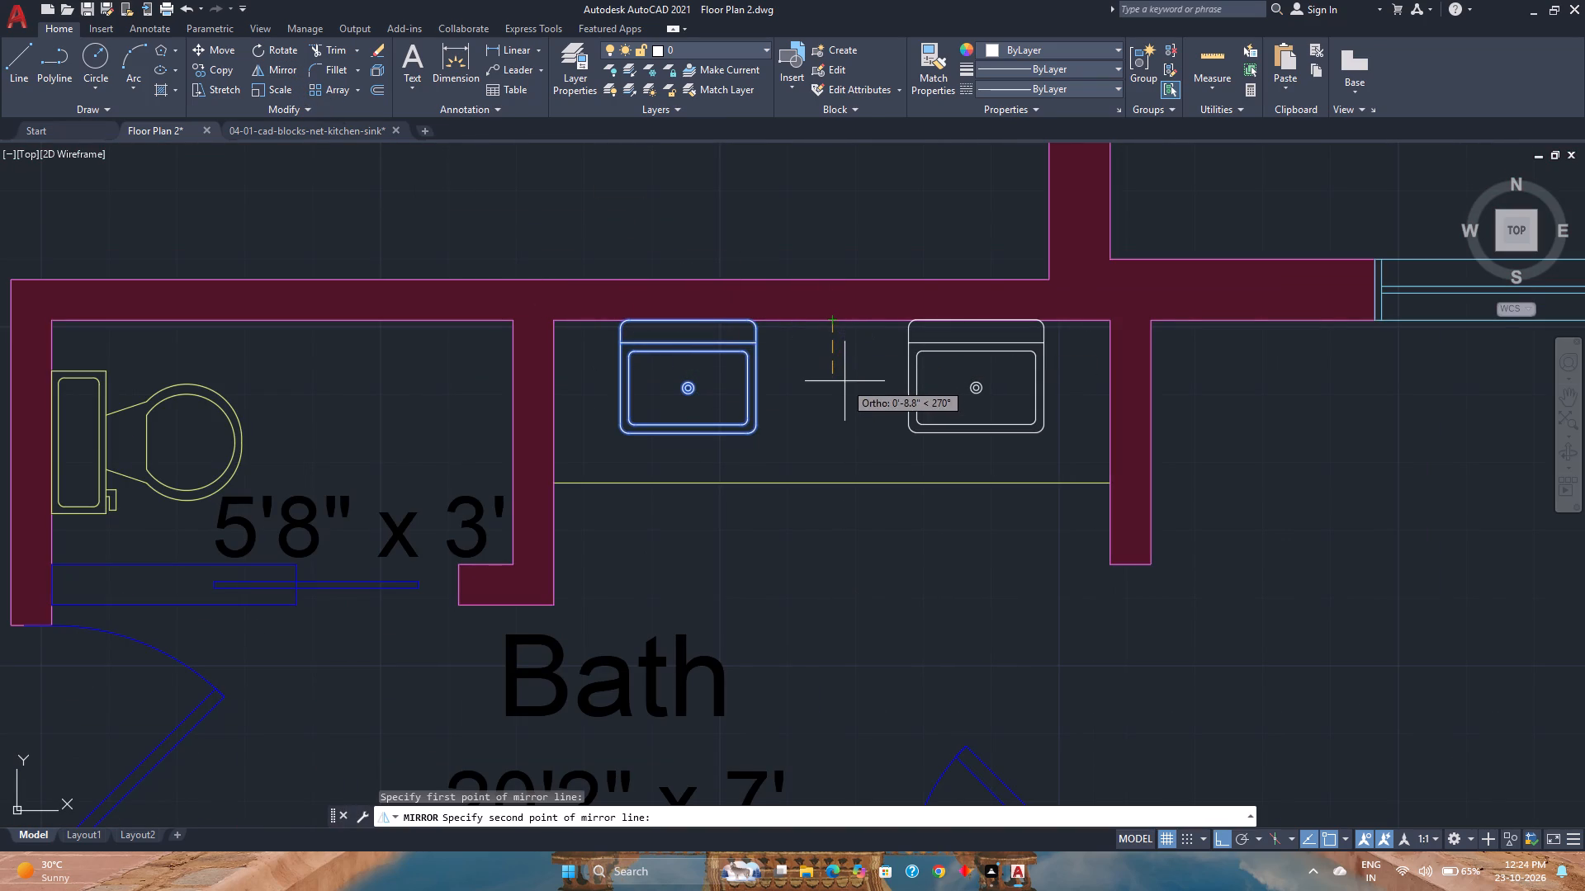
{"action": "left_click", "coordinate": [831, 401]}
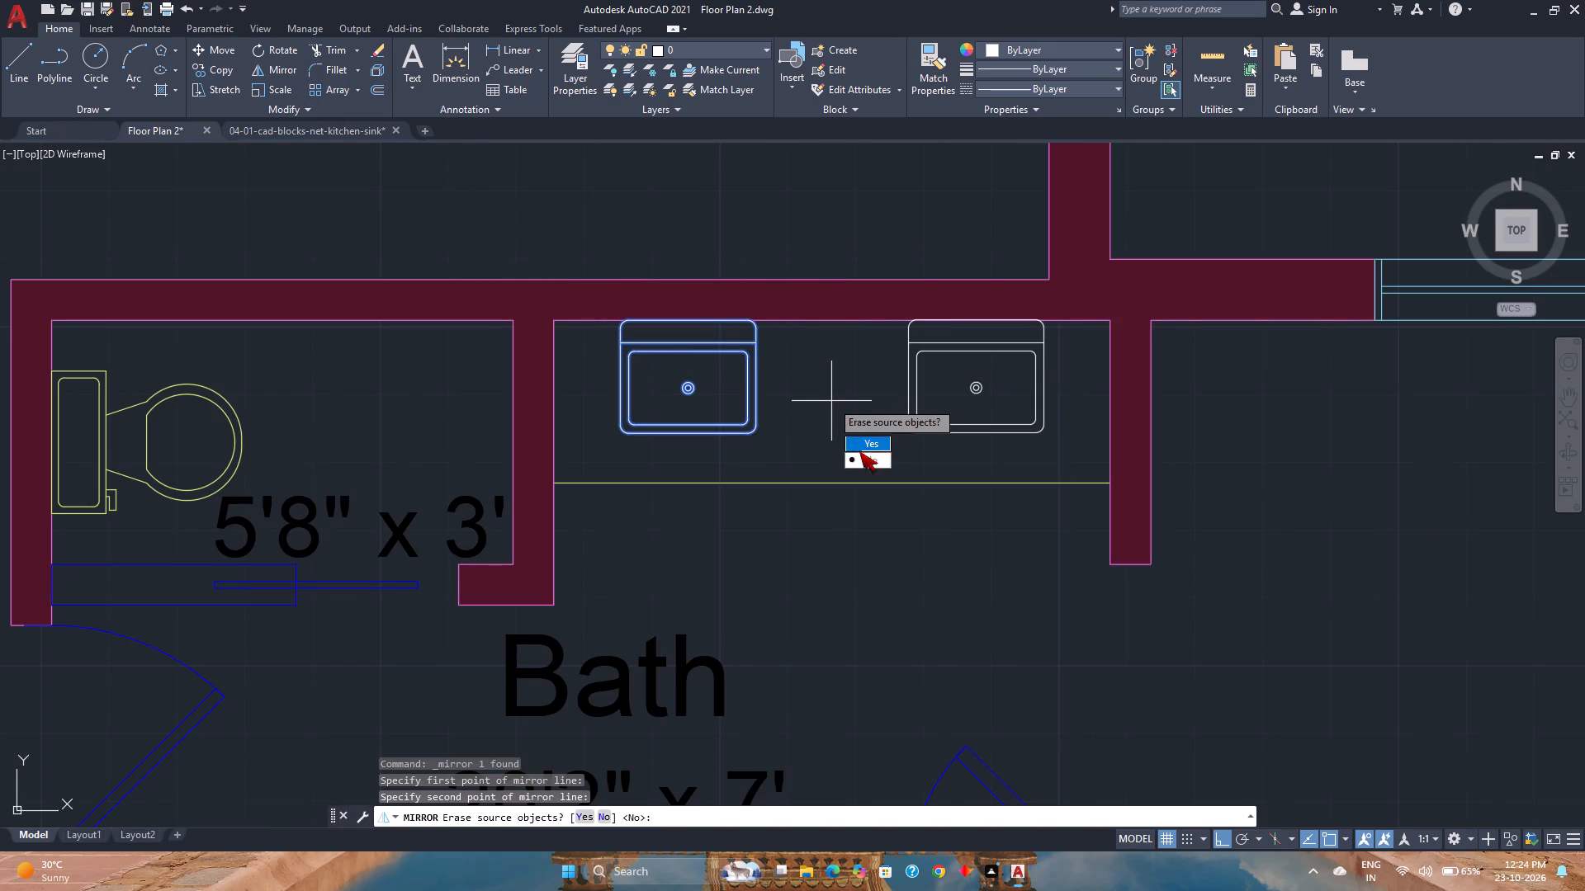
{"action": "left_click_drag", "start_coordinate": [860, 456], "coordinate": [831, 401]}
{"action": "scroll", "coordinate": [771, 402], "scroll_direction": "down", "scroll_amount": 3}
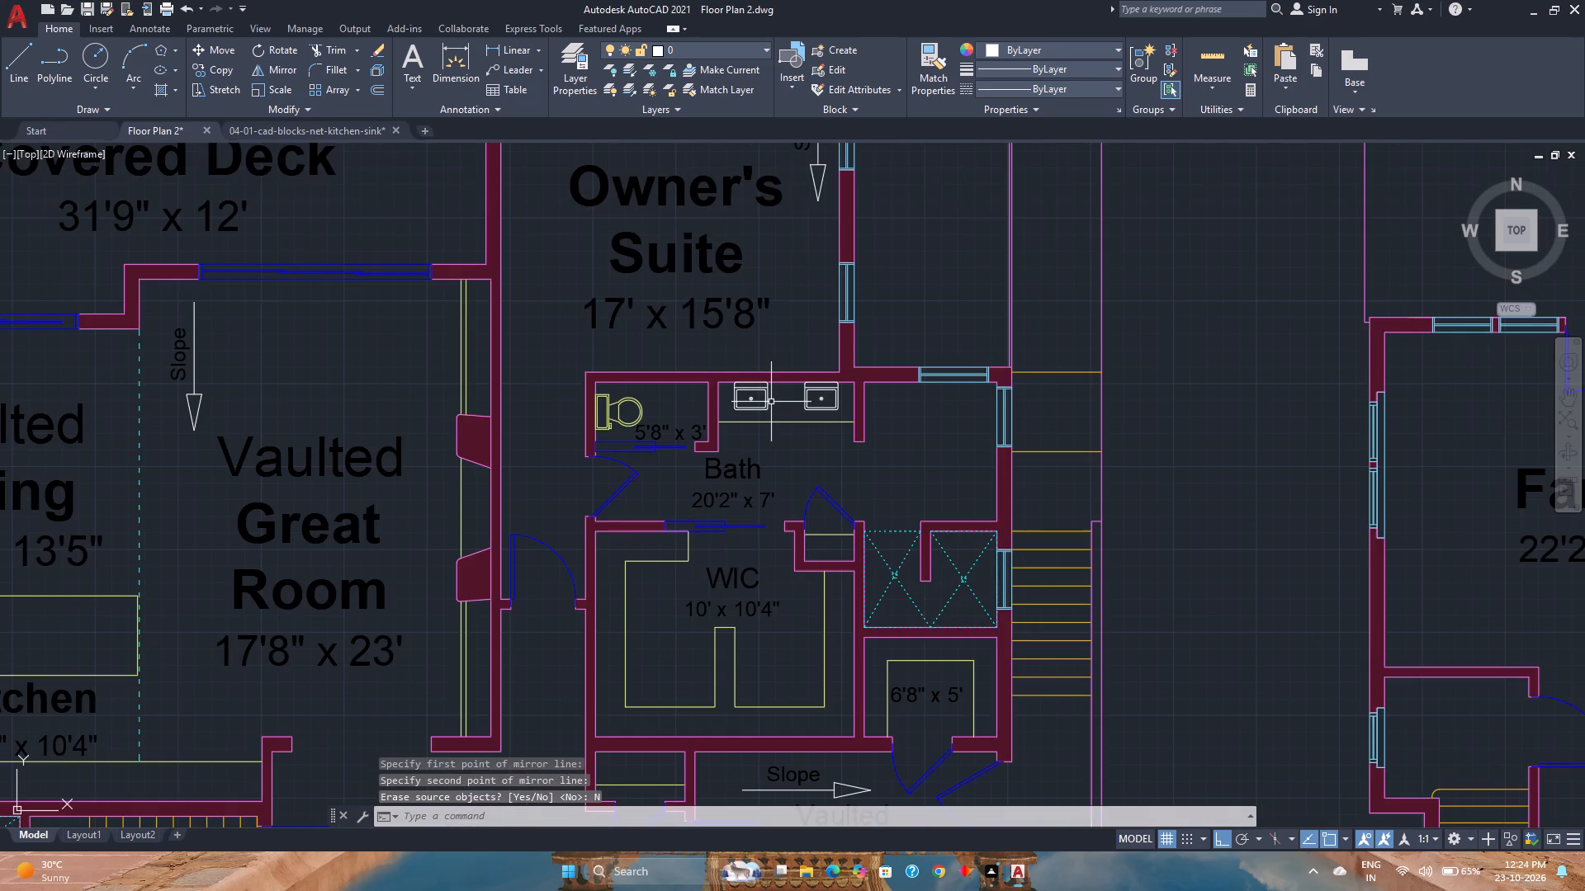
Save the Floor Plan 2 drawing.
{"action": "key", "text": "ctrl+s"}
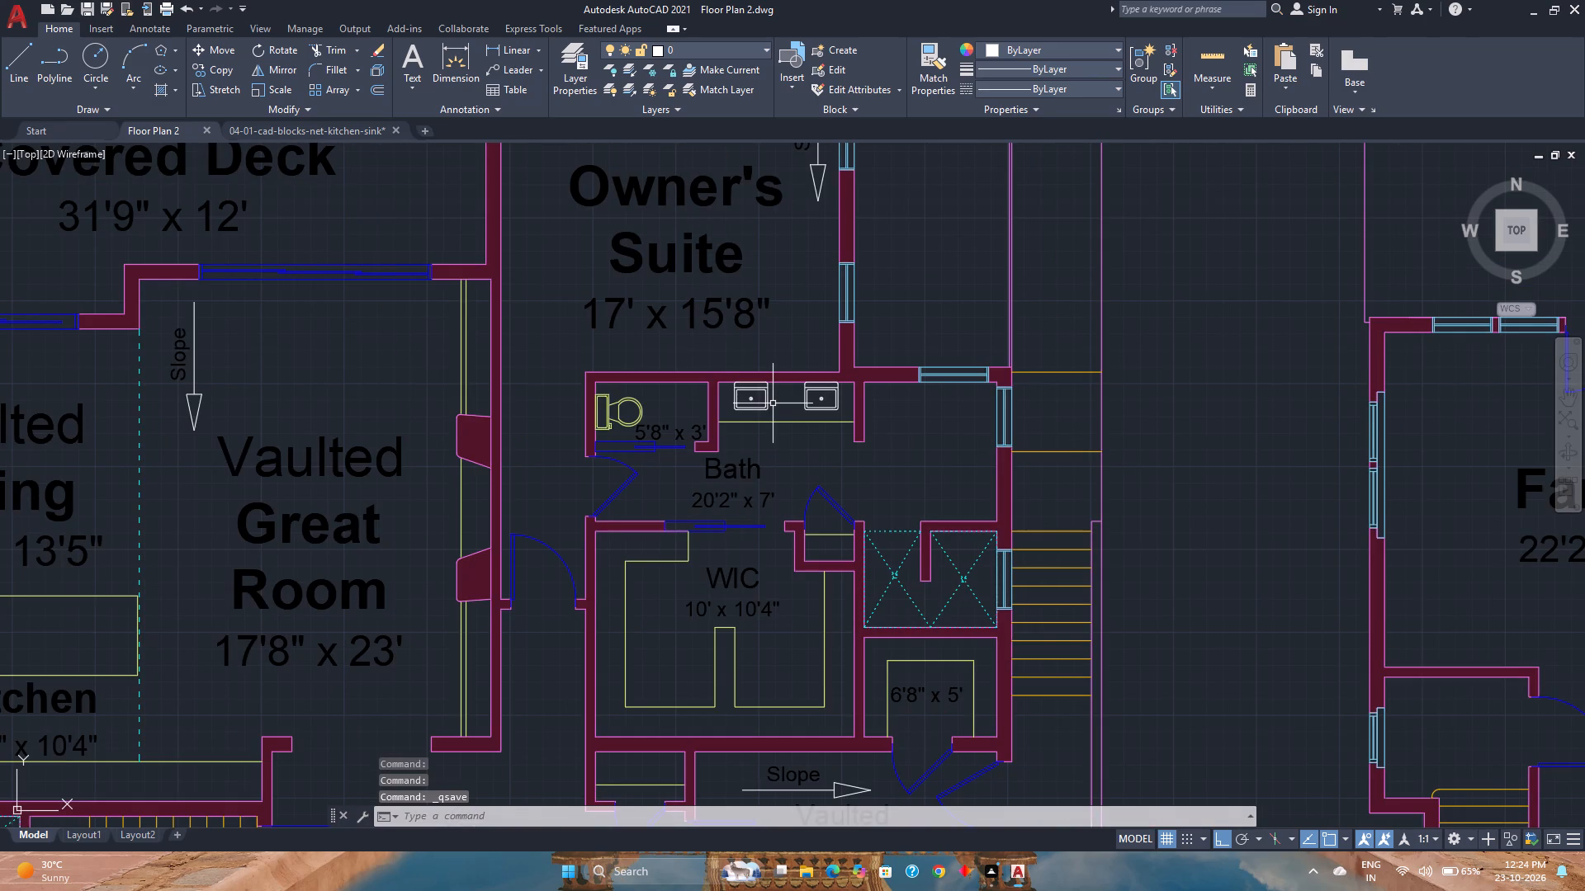
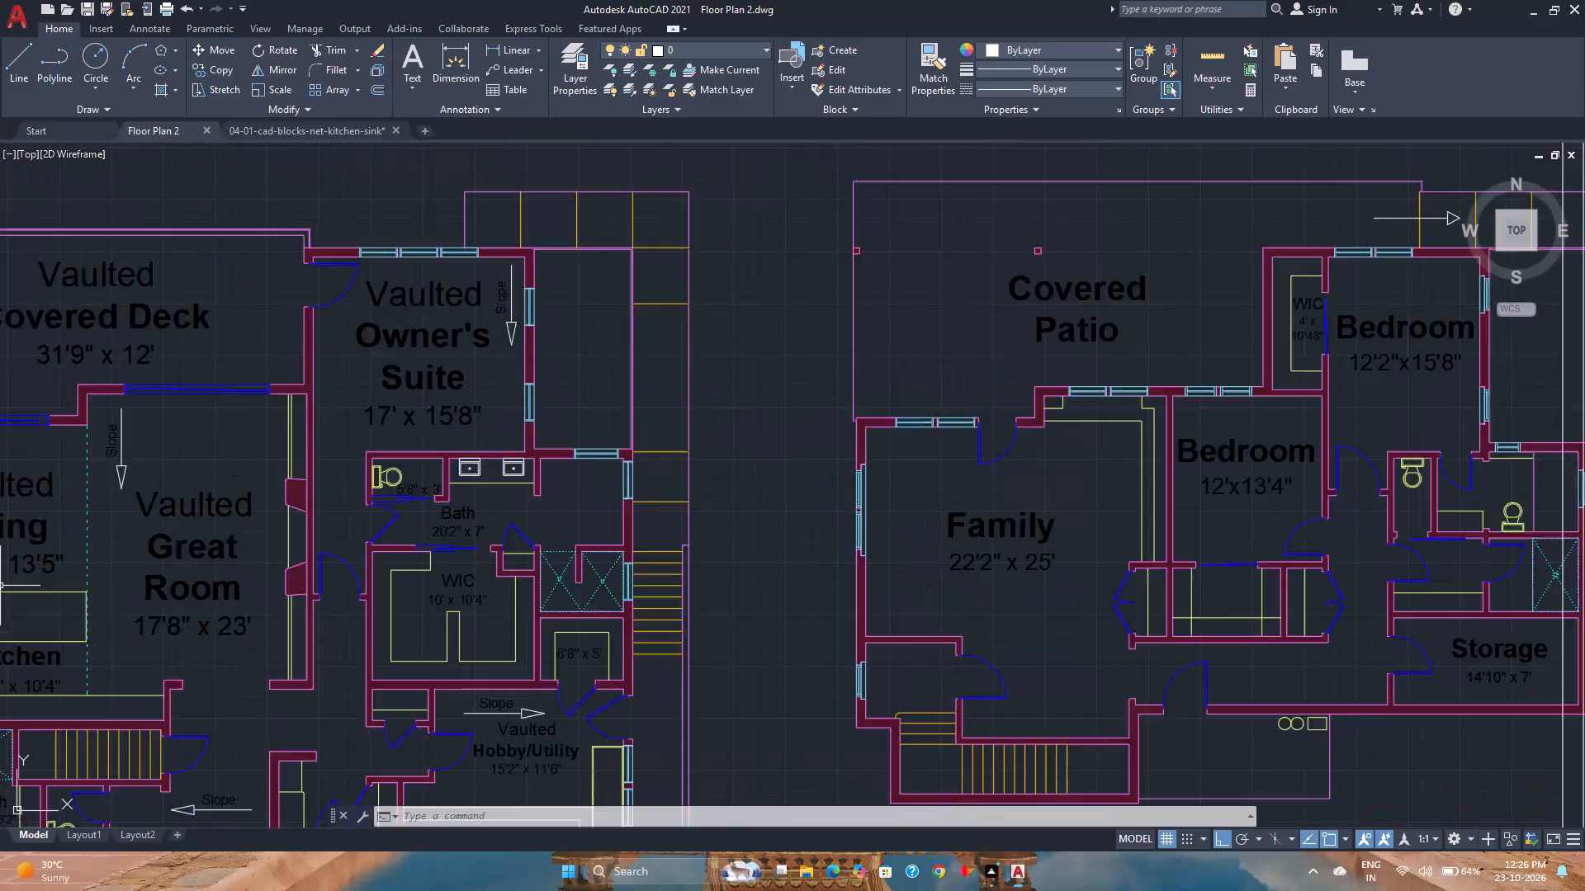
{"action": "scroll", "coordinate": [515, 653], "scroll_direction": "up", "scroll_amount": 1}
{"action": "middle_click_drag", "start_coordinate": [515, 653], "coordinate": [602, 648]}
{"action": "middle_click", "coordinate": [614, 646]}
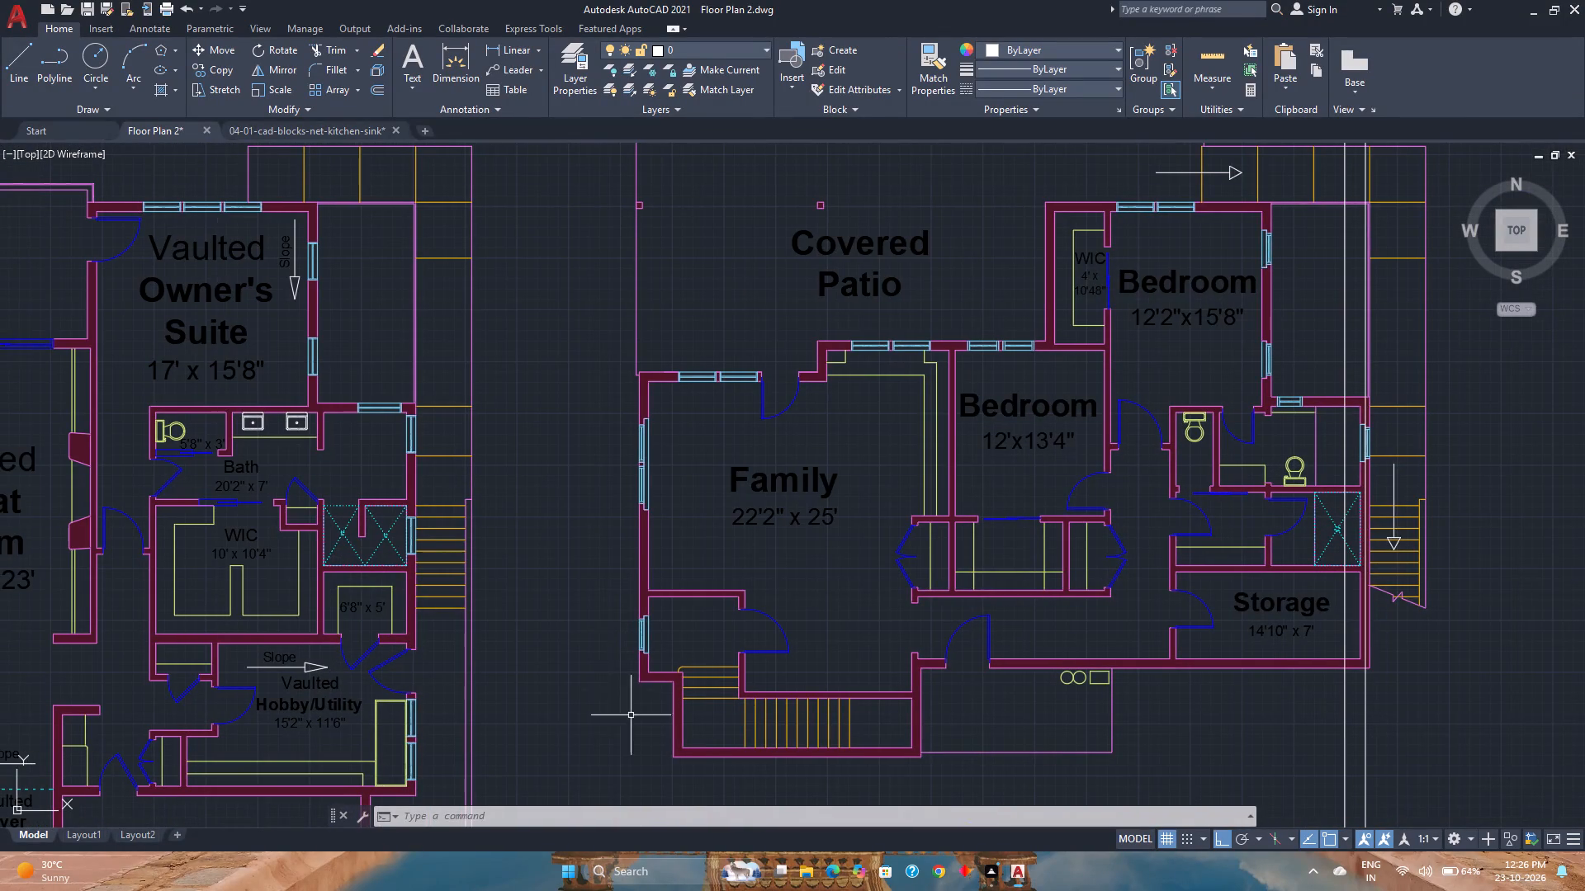
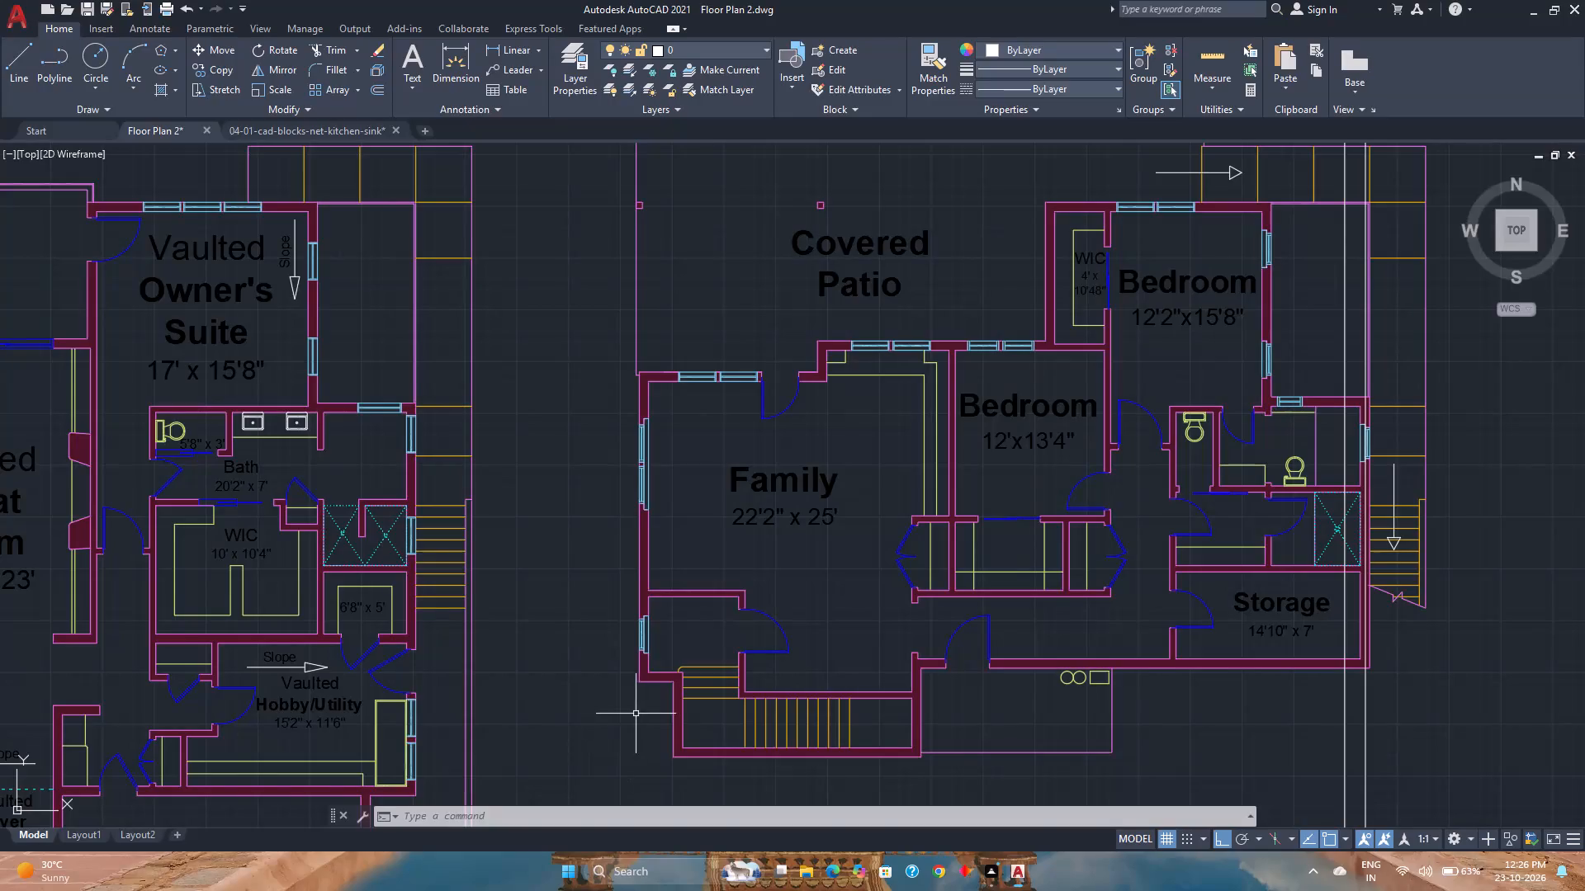
Copy a rectangular sink from the owner's bath vanity, by its drain centre, onto the counter in the 13'5" x 8'2" bath.
{"action": "scroll", "coordinate": [610, 681], "scroll_direction": "down", "scroll_amount": 2}
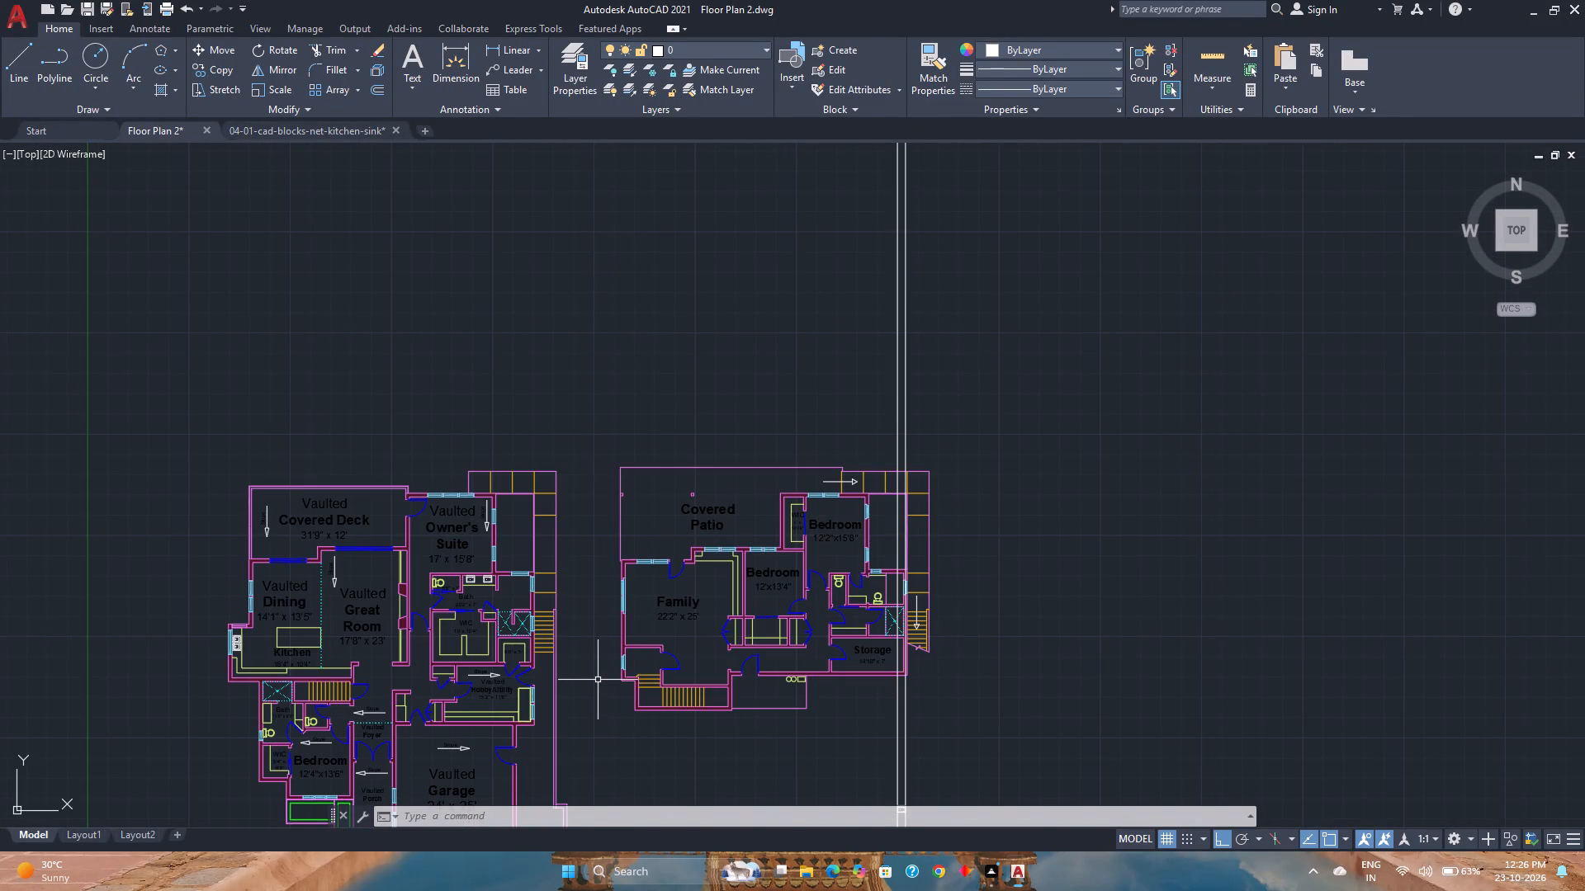
{"action": "middle_click", "coordinate": [623, 706]}
{"action": "middle_click_drag", "start_coordinate": [623, 706], "coordinate": [608, 576]}
{"action": "middle_click_drag", "start_coordinate": [608, 567], "coordinate": [605, 540]}
{"action": "middle_click", "coordinate": [605, 539]}
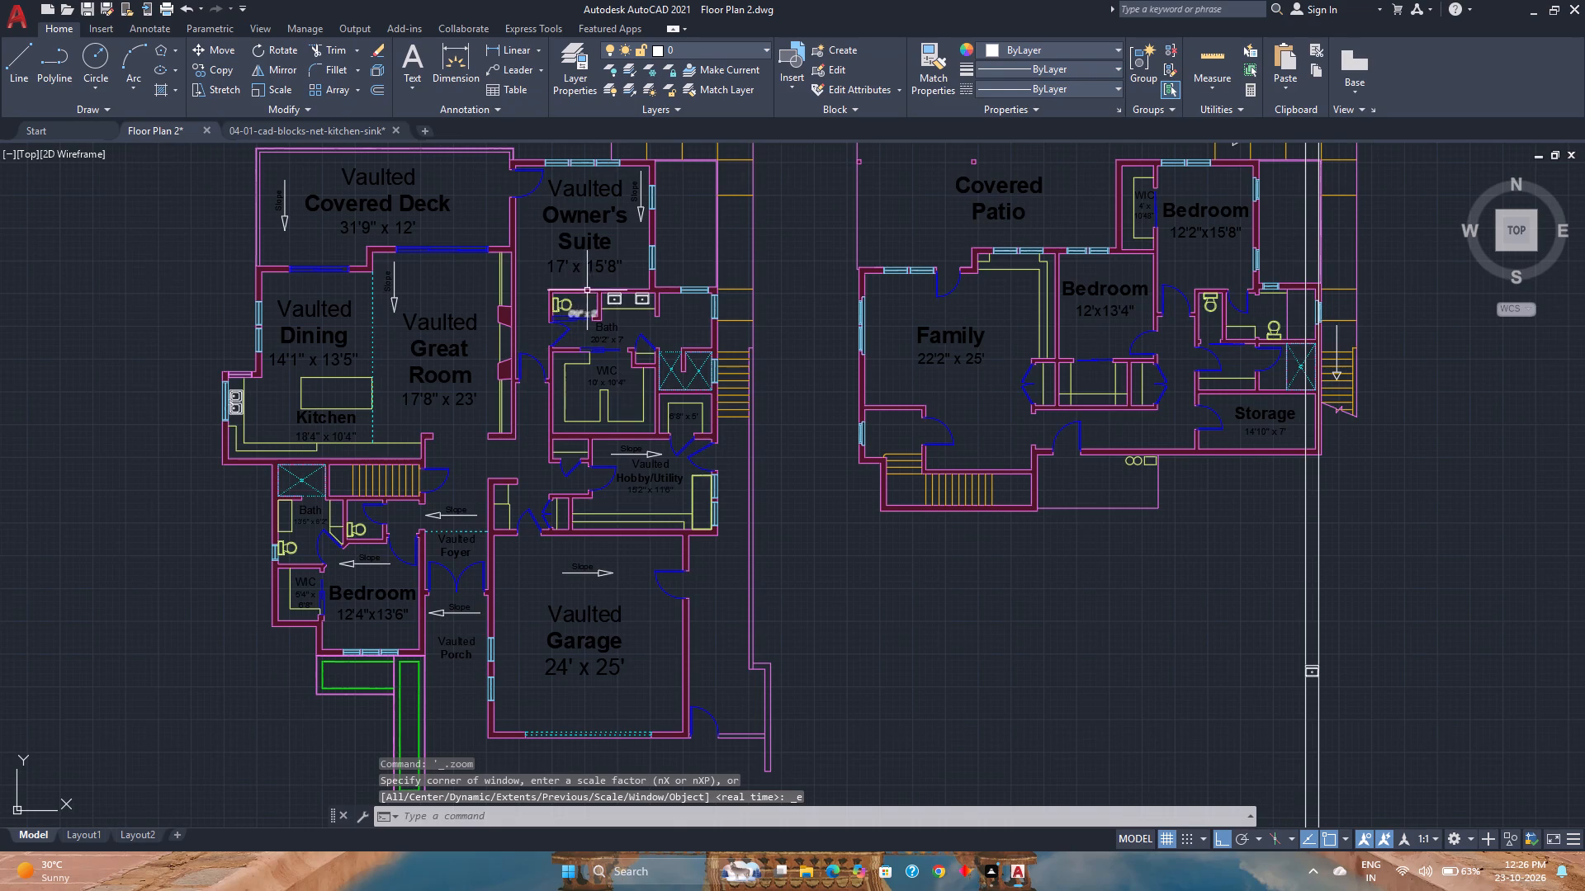
{"action": "left_click", "coordinate": [620, 298]}
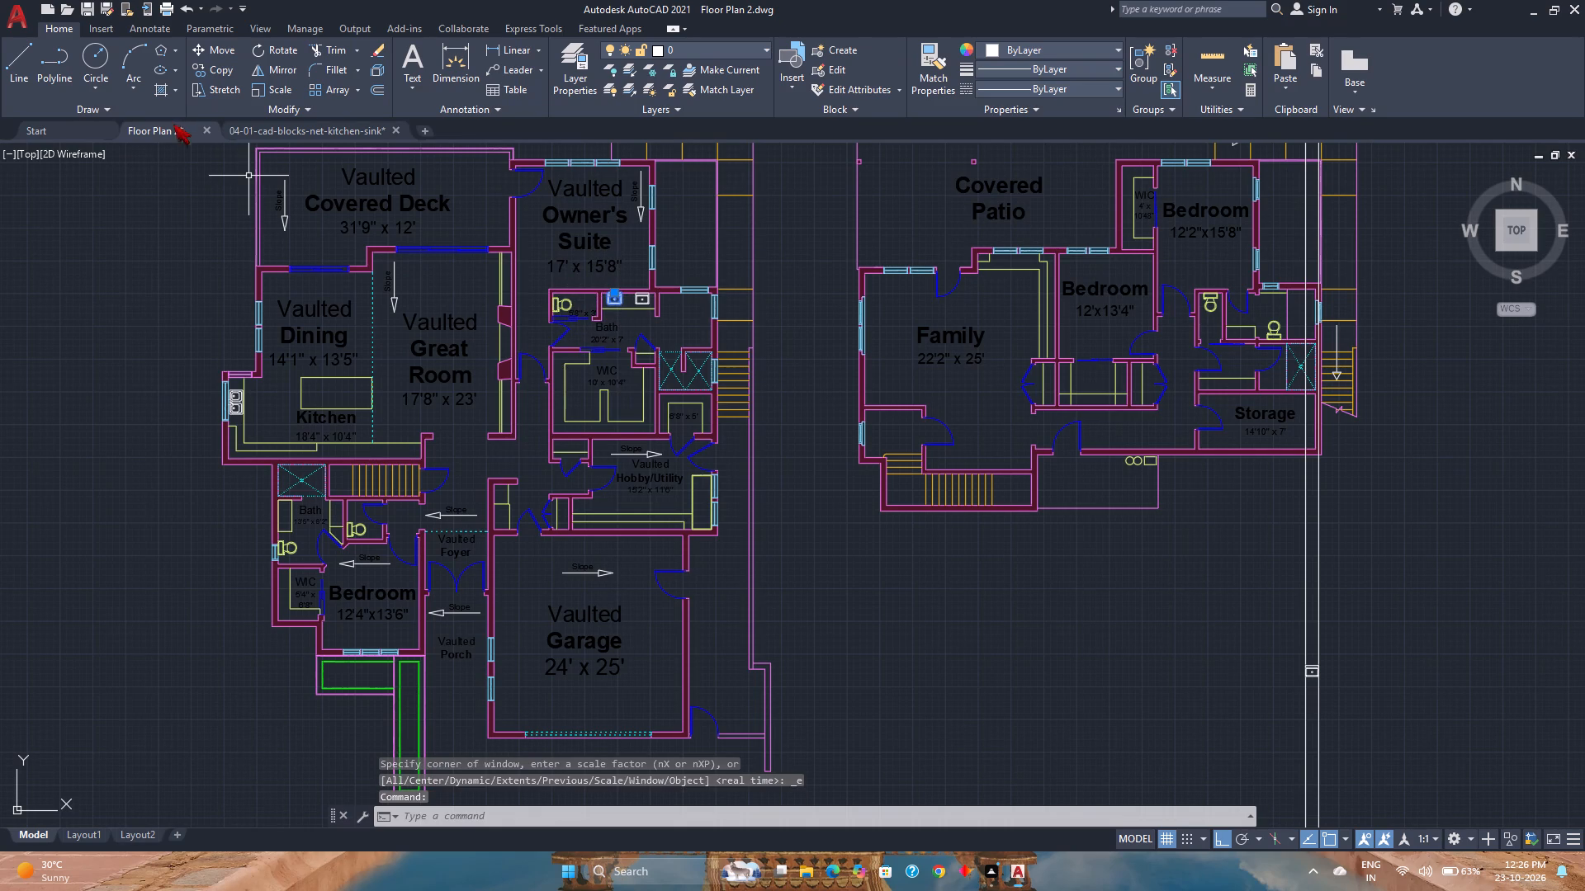
{"action": "left_click", "coordinate": [229, 72]}
{"action": "scroll", "coordinate": [625, 290], "scroll_direction": "up", "scroll_amount": 1}
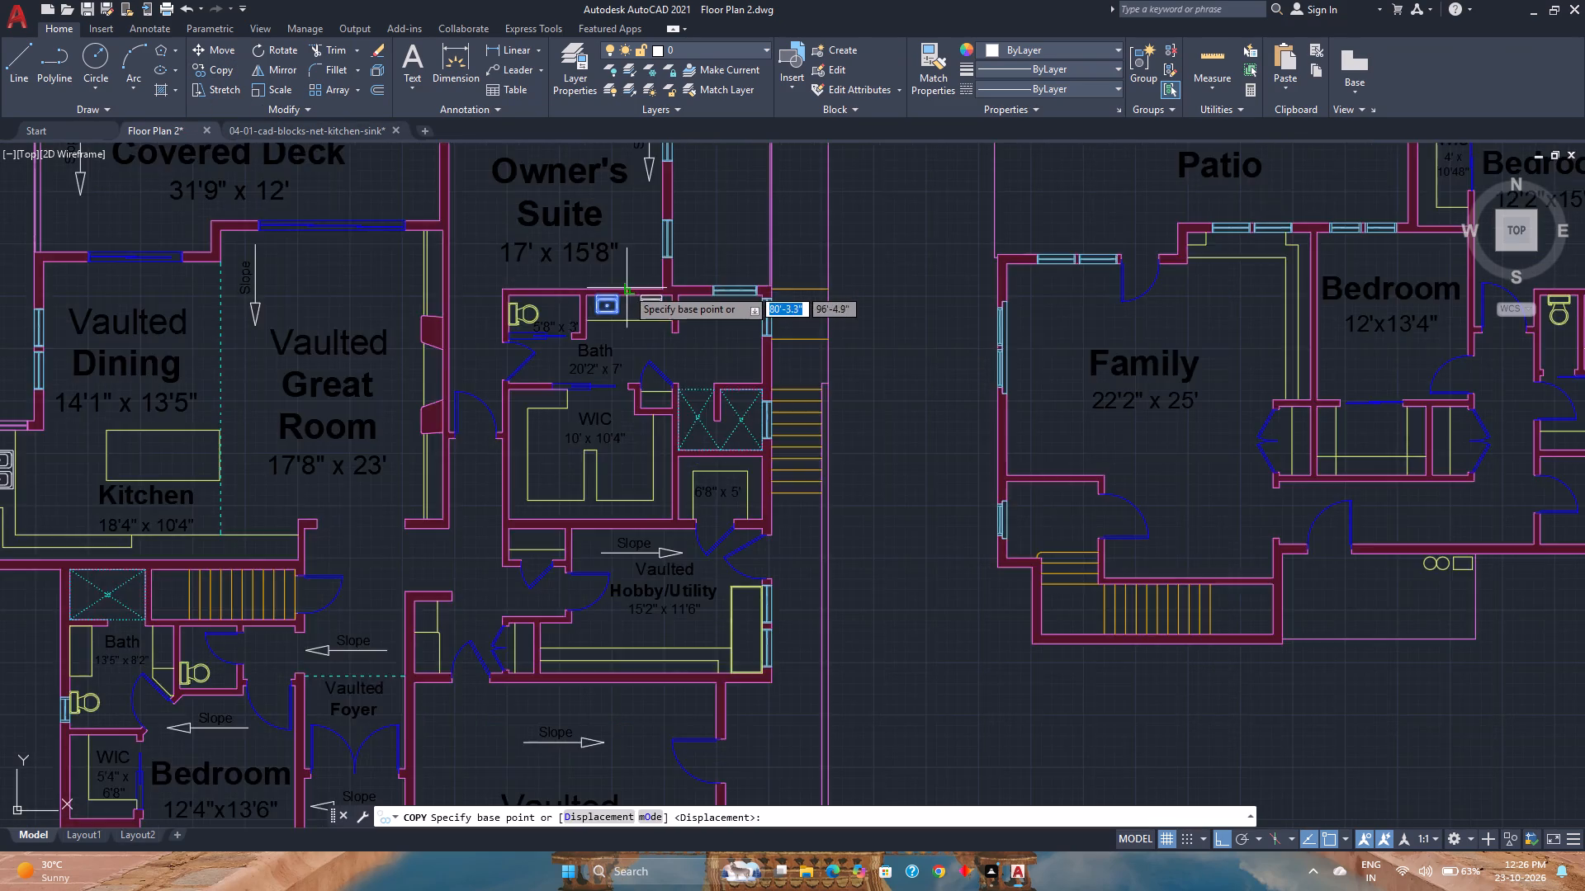
{"action": "scroll", "coordinate": [627, 288], "scroll_direction": "up", "scroll_amount": 4}
{"action": "left_click", "coordinate": [564, 387]}
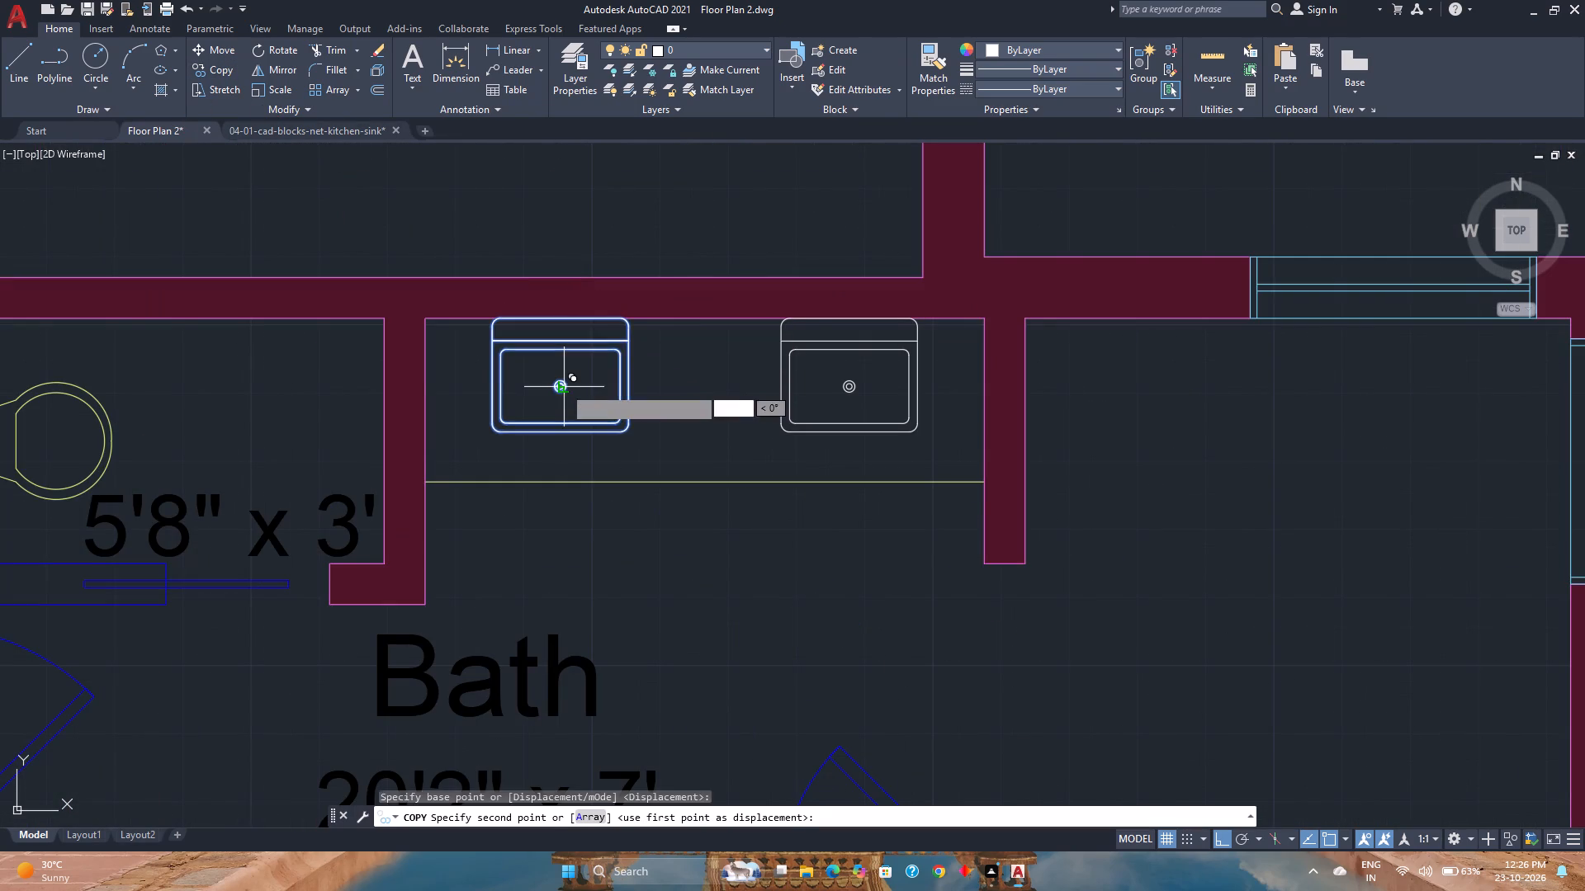
{"action": "scroll", "coordinate": [564, 387], "scroll_direction": "down", "scroll_amount": 6}
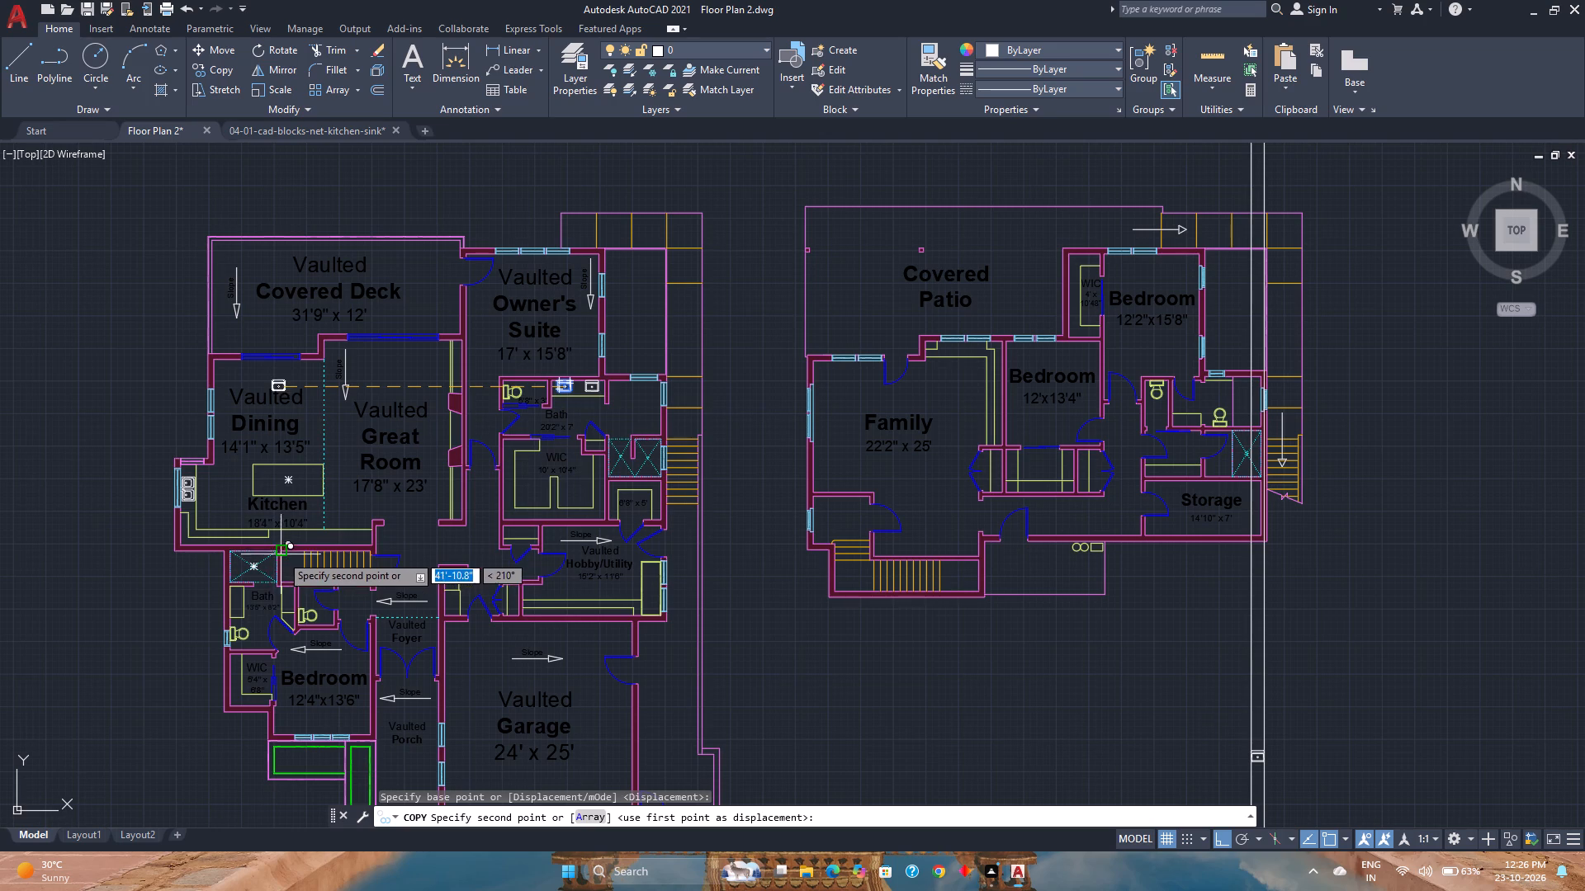
{"action": "key", "text": "F8"}
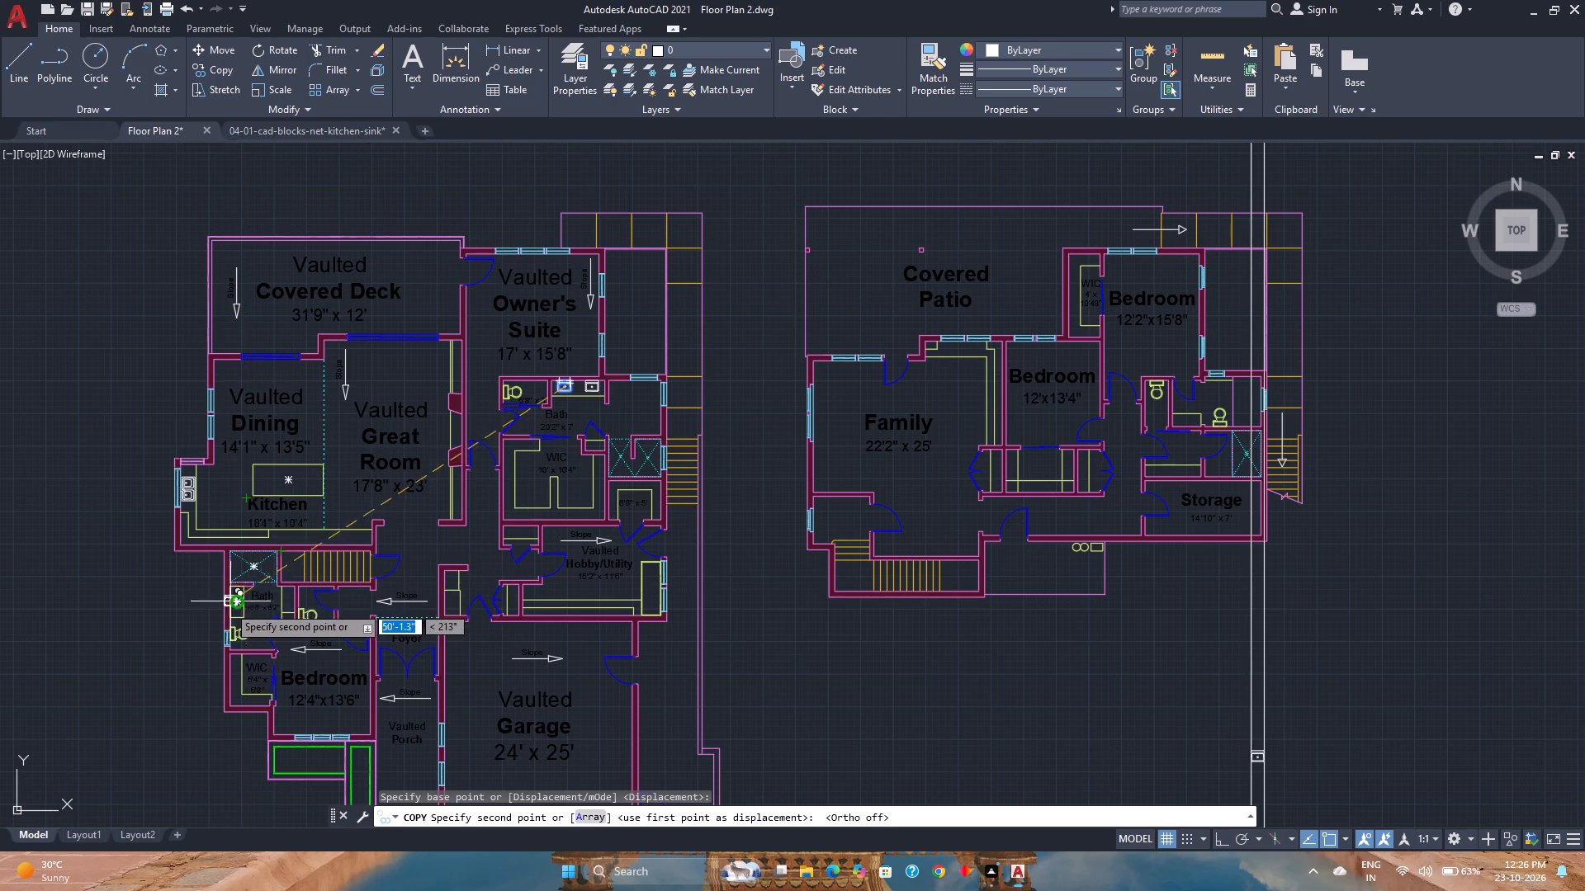
{"action": "scroll", "coordinate": [228, 606], "scroll_direction": "up", "scroll_amount": 7}
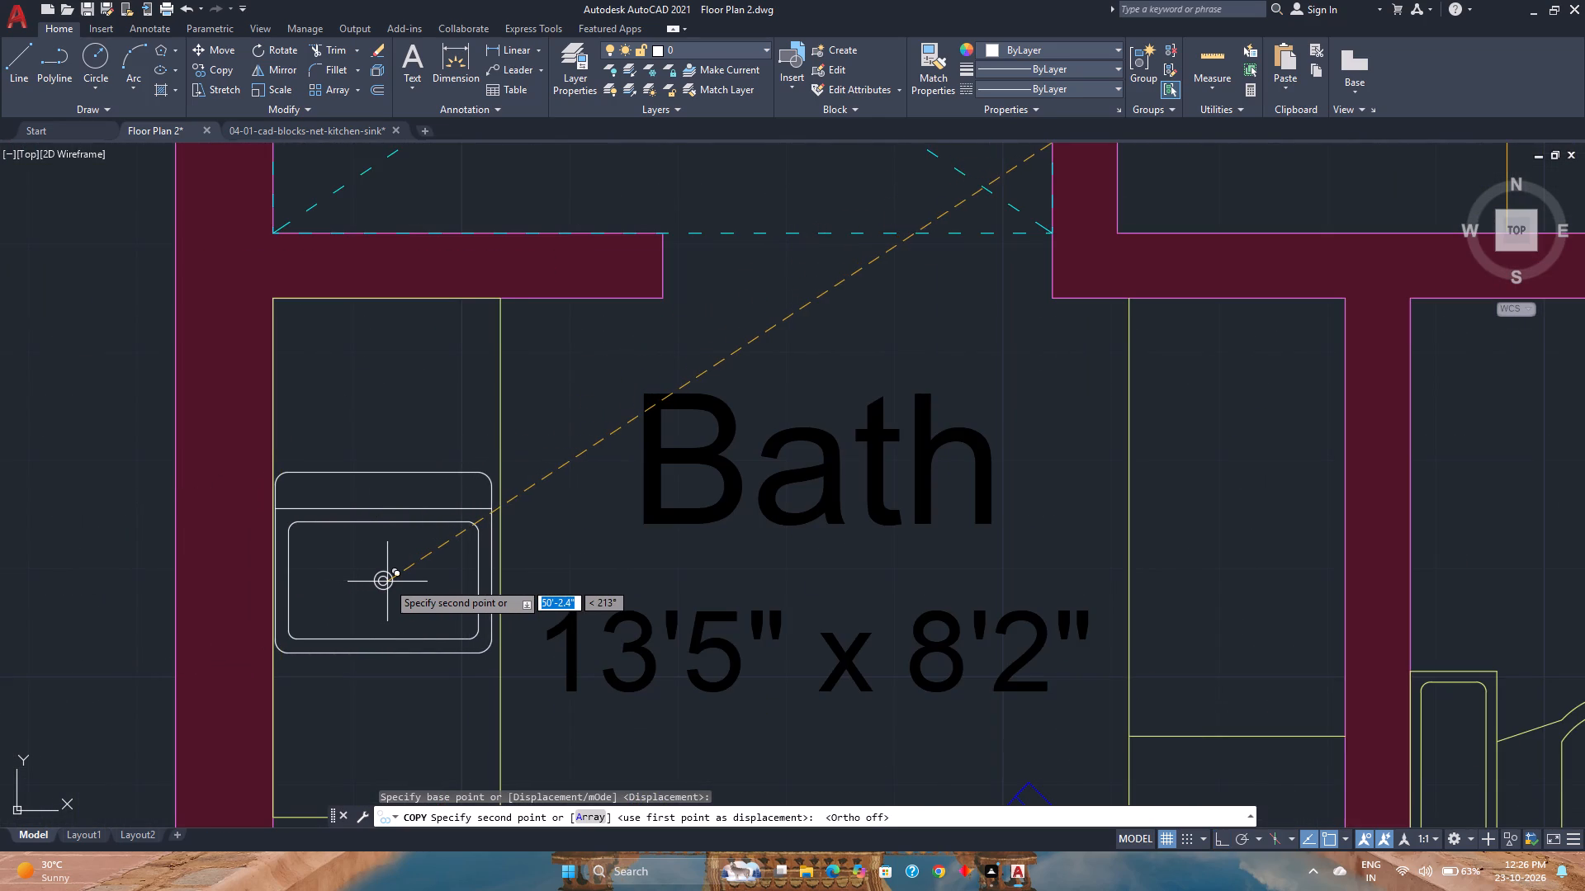
{"action": "left_click", "coordinate": [390, 581]}
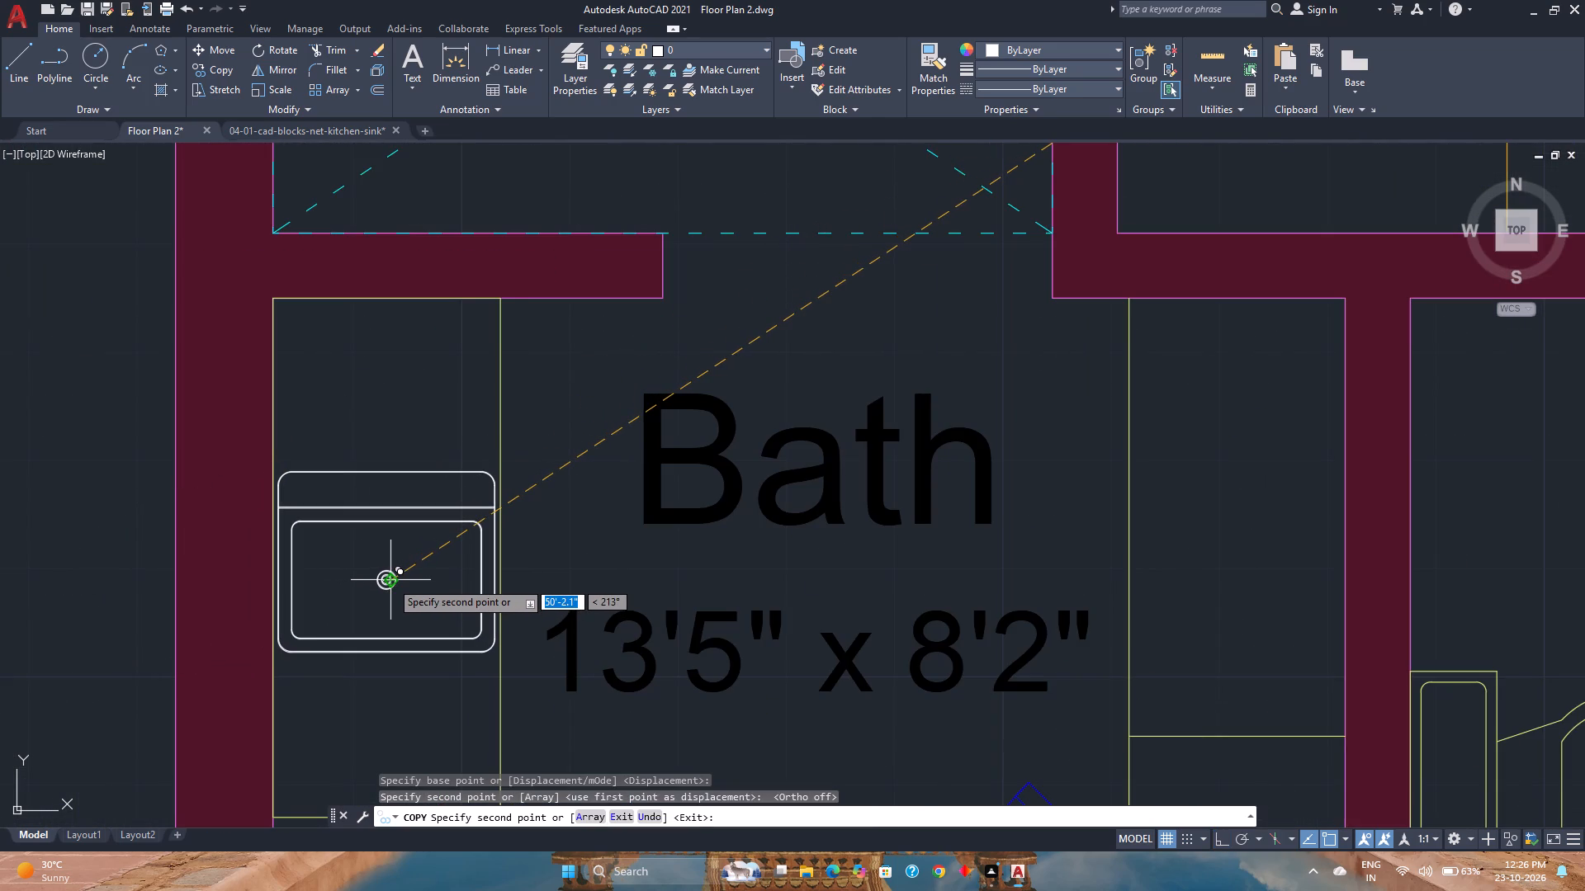
{"action": "key", "text": "Escape"}
Rotate the copied sink 90 degrees about its drain centre so its back edge faces the exterior wall.
{"action": "left_click", "coordinate": [388, 580]}
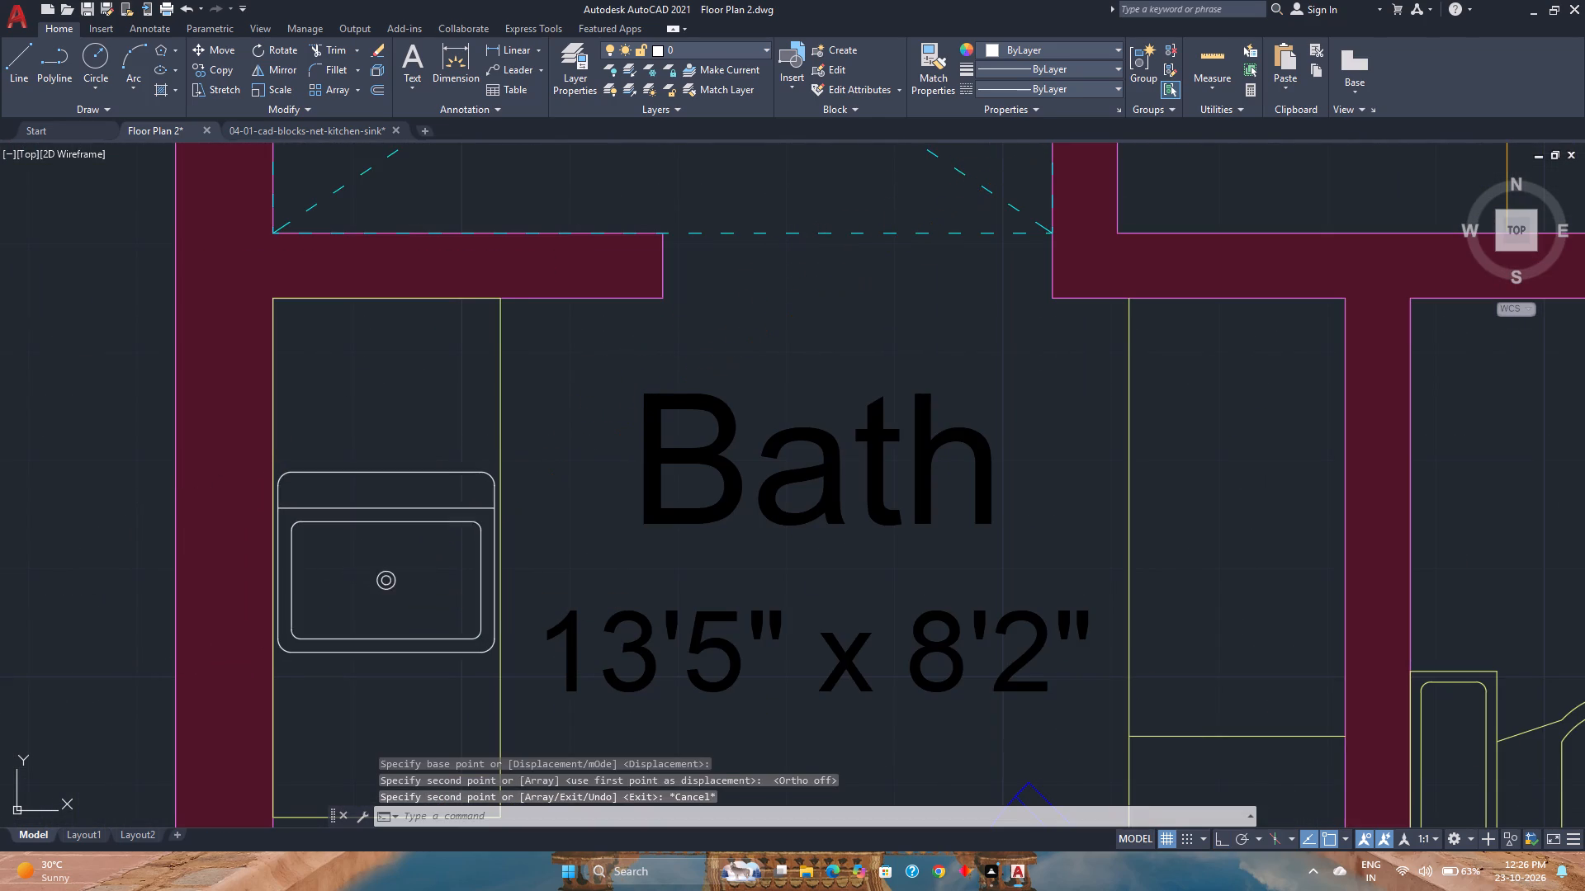
{"action": "left_click", "coordinate": [265, 53]}
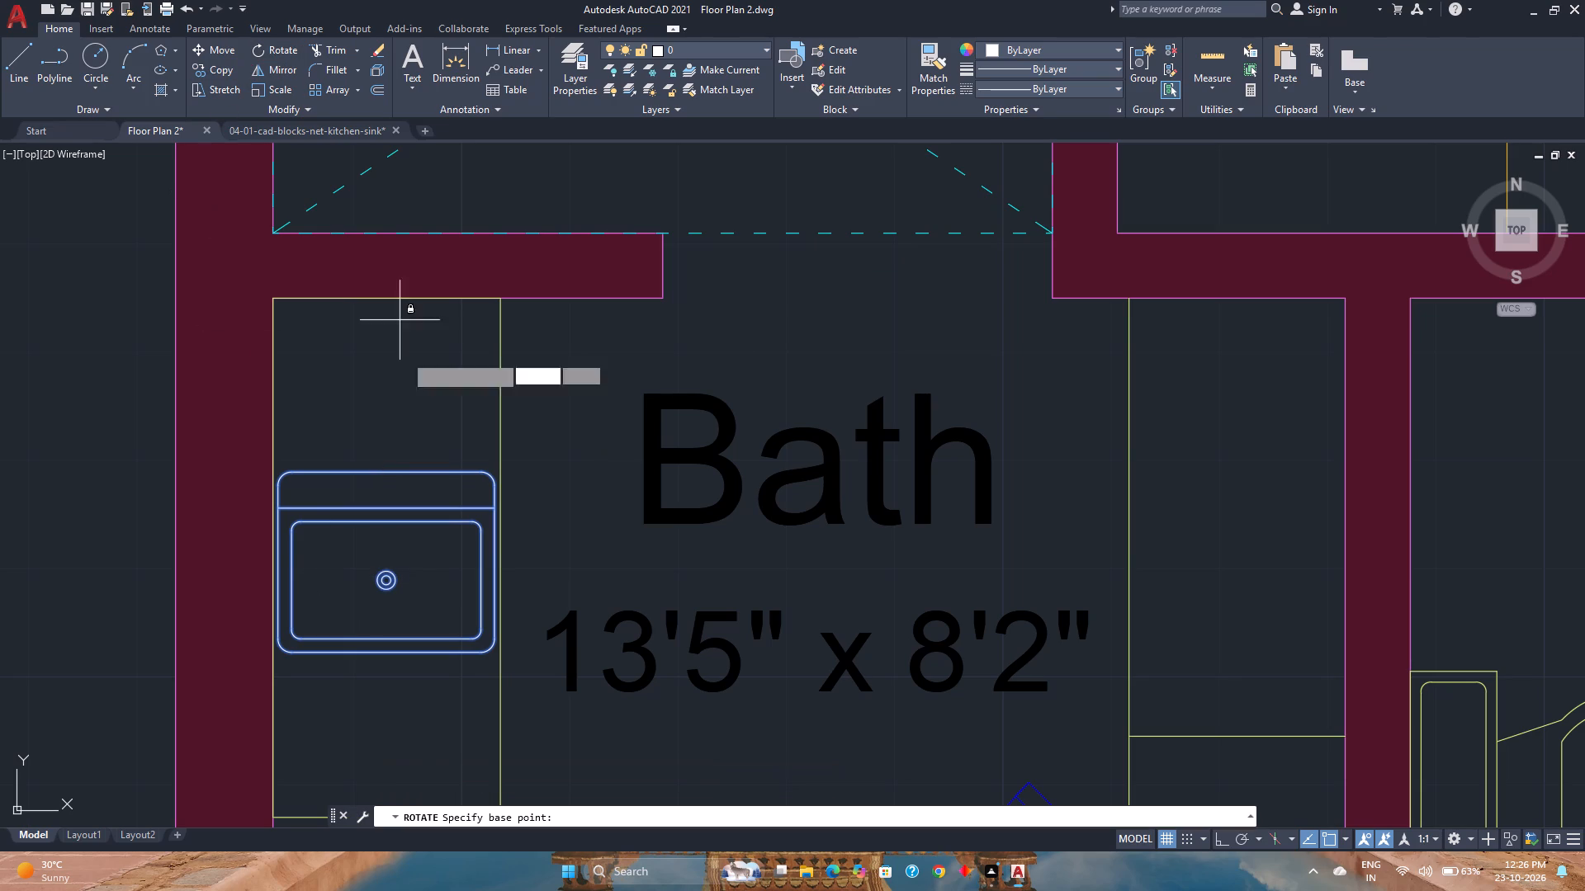
{"action": "scroll", "coordinate": [398, 587], "scroll_direction": "up", "scroll_amount": 3}
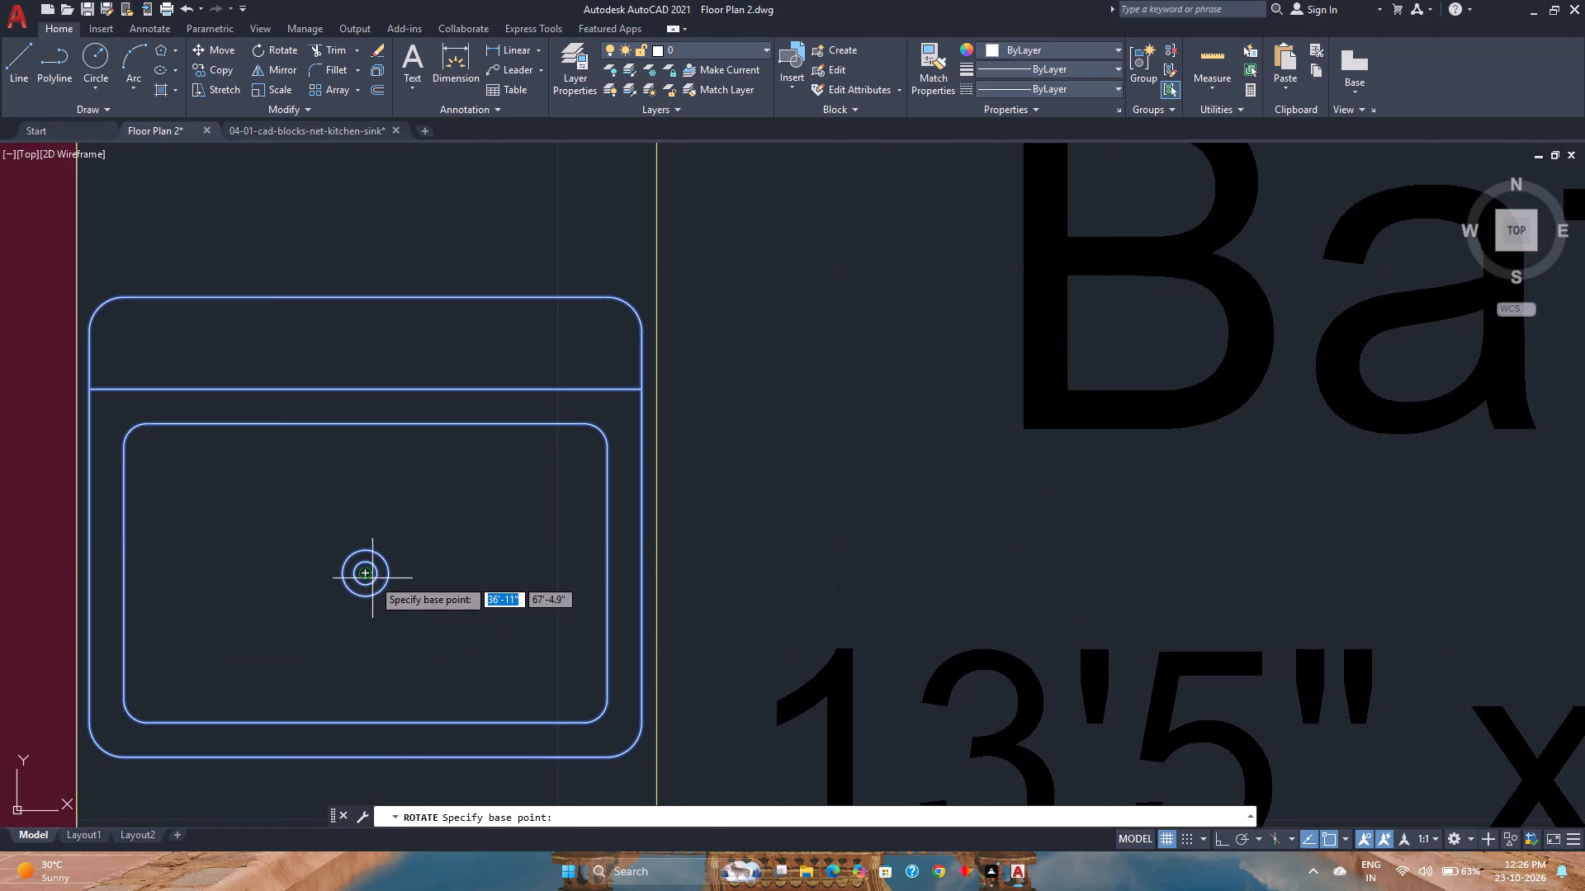
{"action": "left_click", "coordinate": [369, 575]}
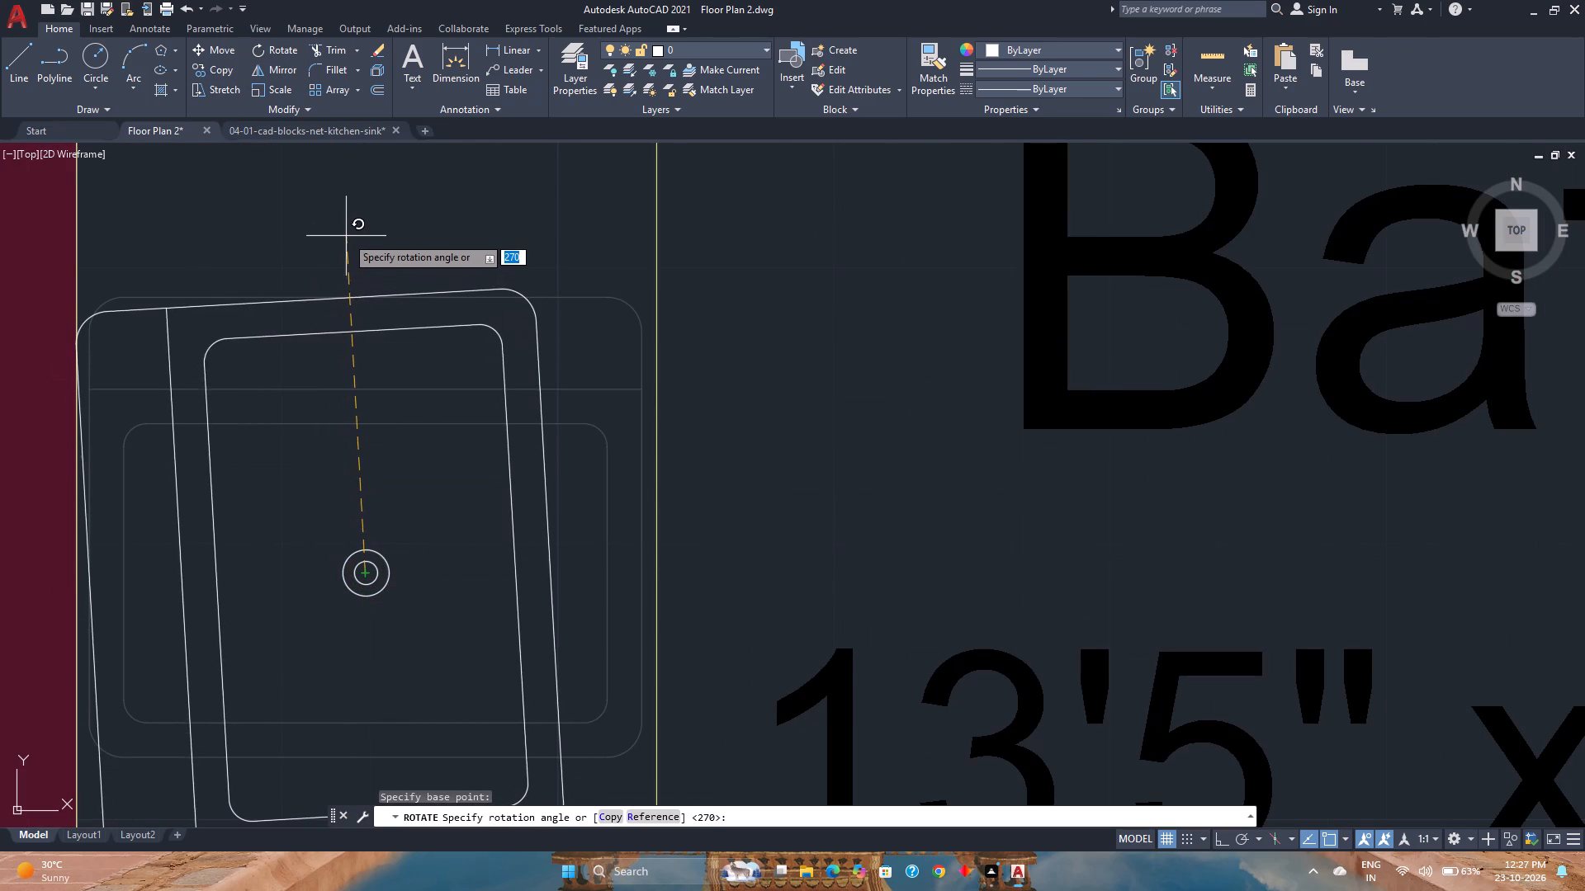
{"action": "key", "text": "F8"}
{"action": "left_click", "coordinate": [371, 224]}
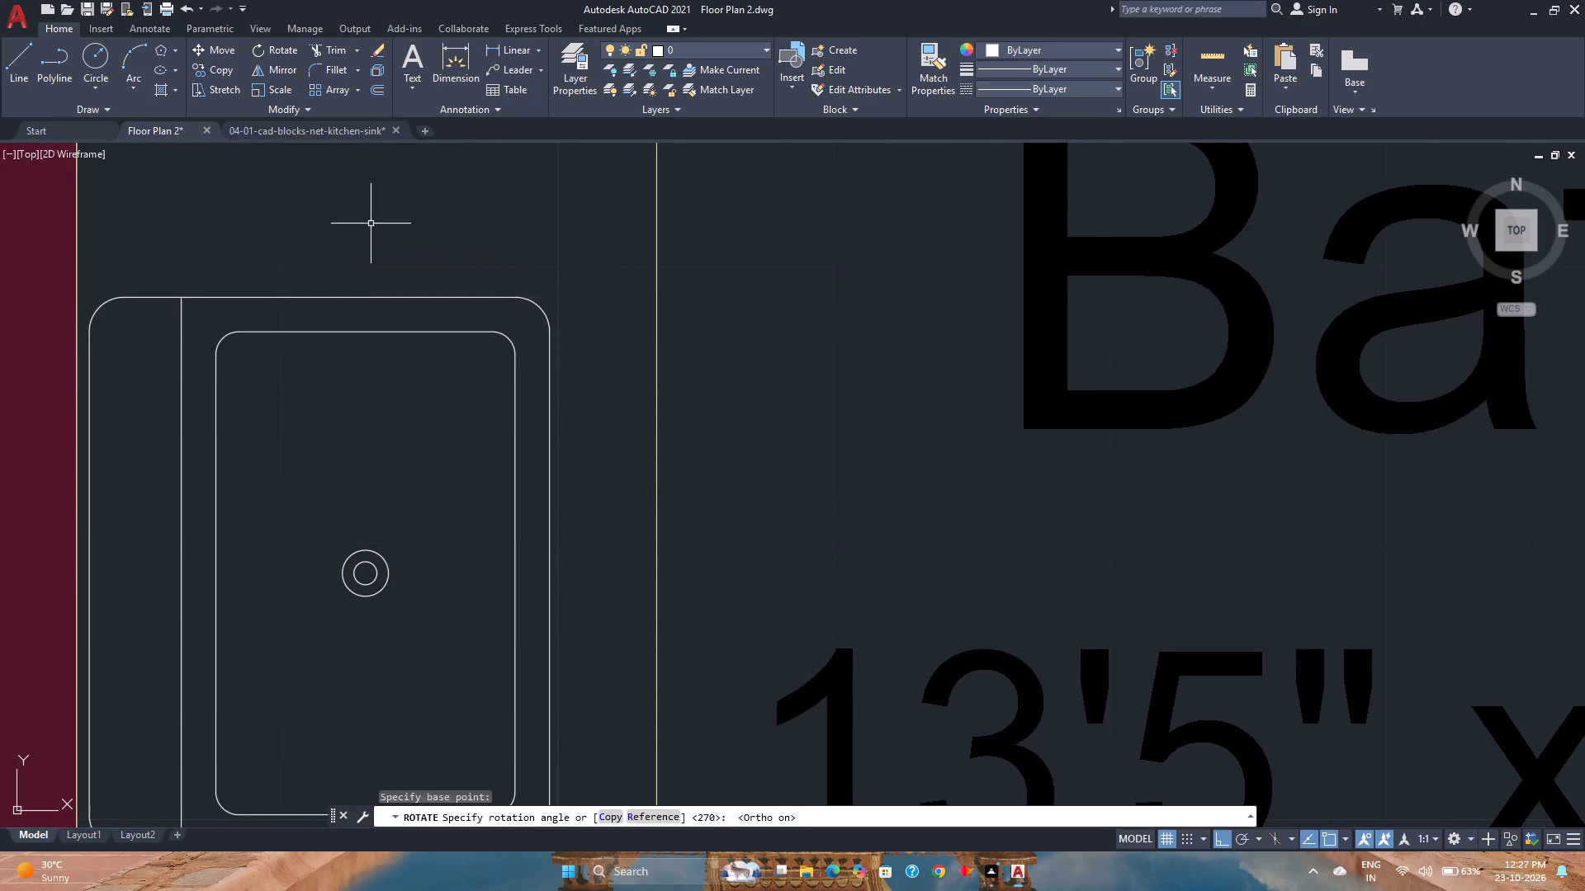
{"action": "scroll", "coordinate": [450, 389], "scroll_direction": "down", "scroll_amount": 2}
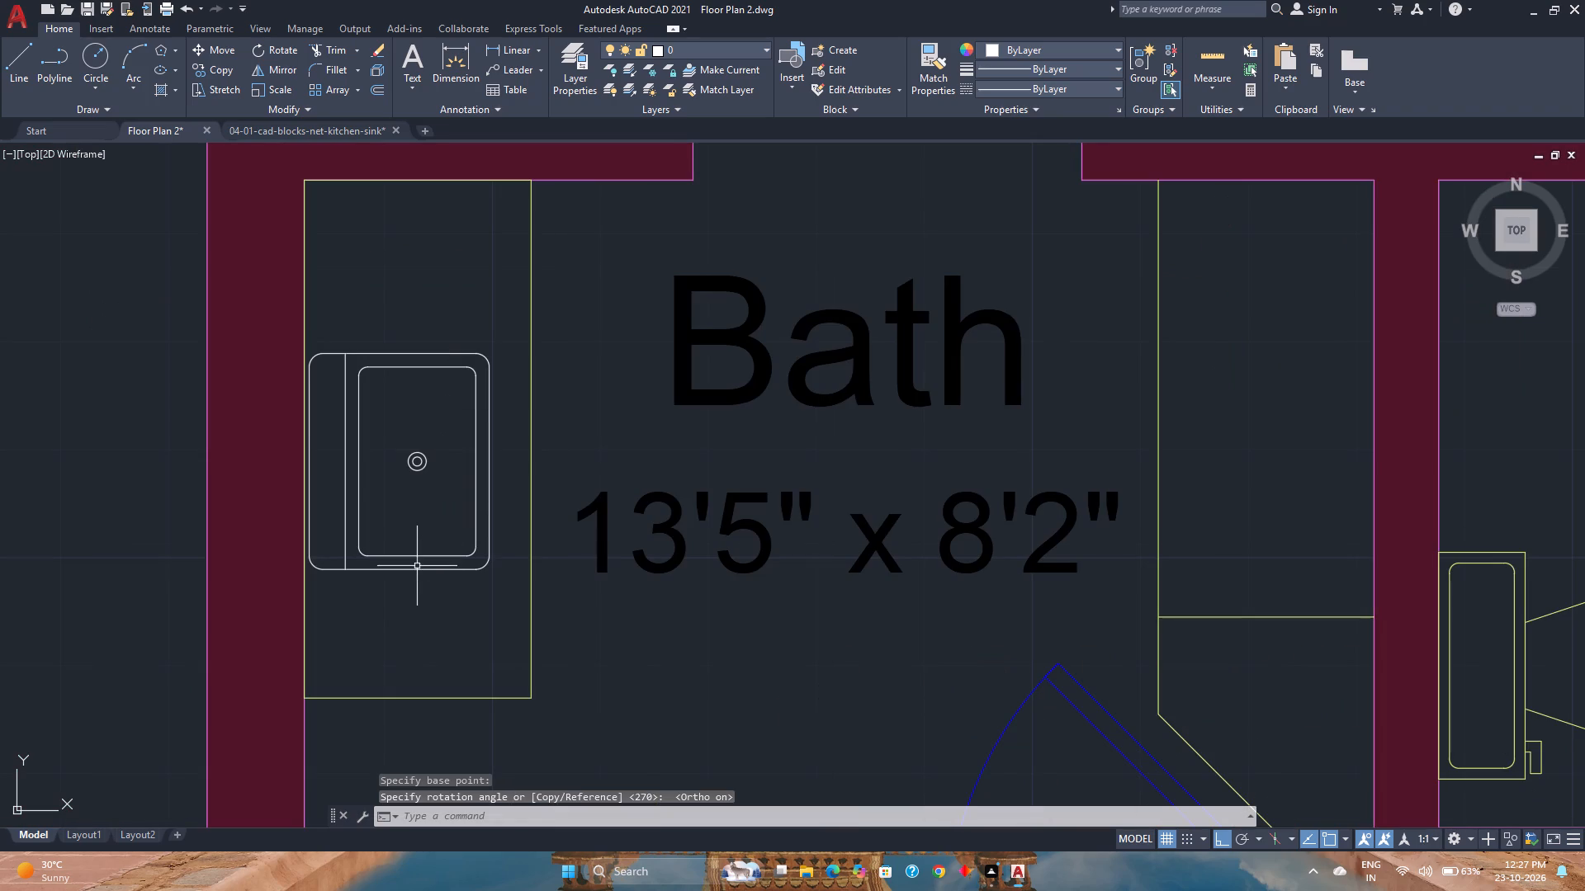
Copy the rotated sink from the wall face into the adjacent toilet room, midway between the wall corner and the toilet tank.
{"action": "left_click", "coordinate": [418, 573]}
{"action": "left_click", "coordinate": [405, 558]}
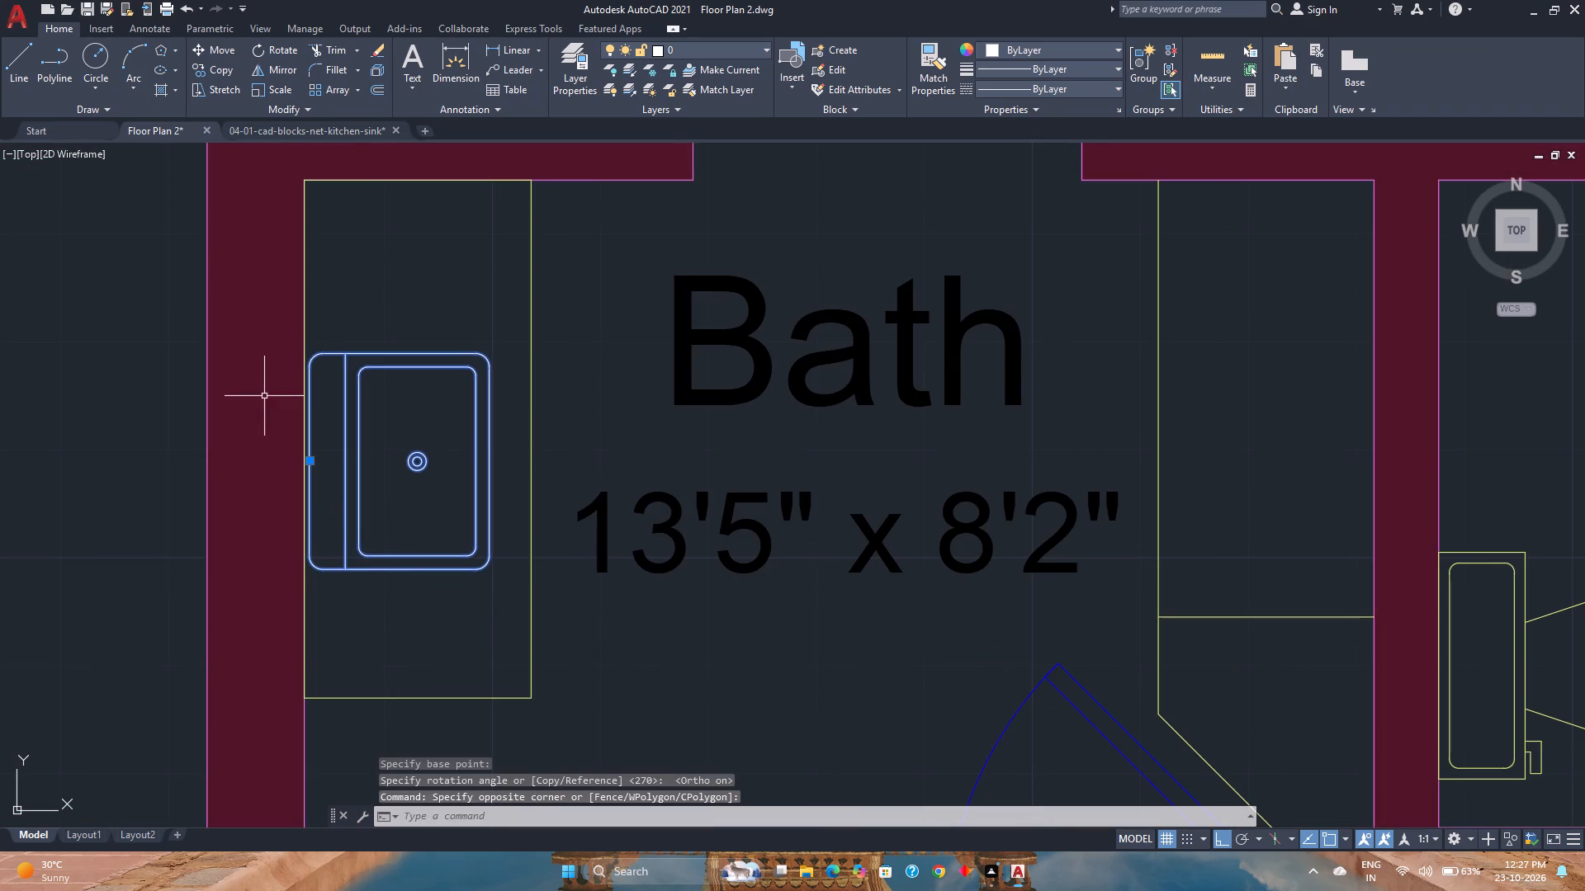
{"action": "left_click", "coordinate": [210, 65]}
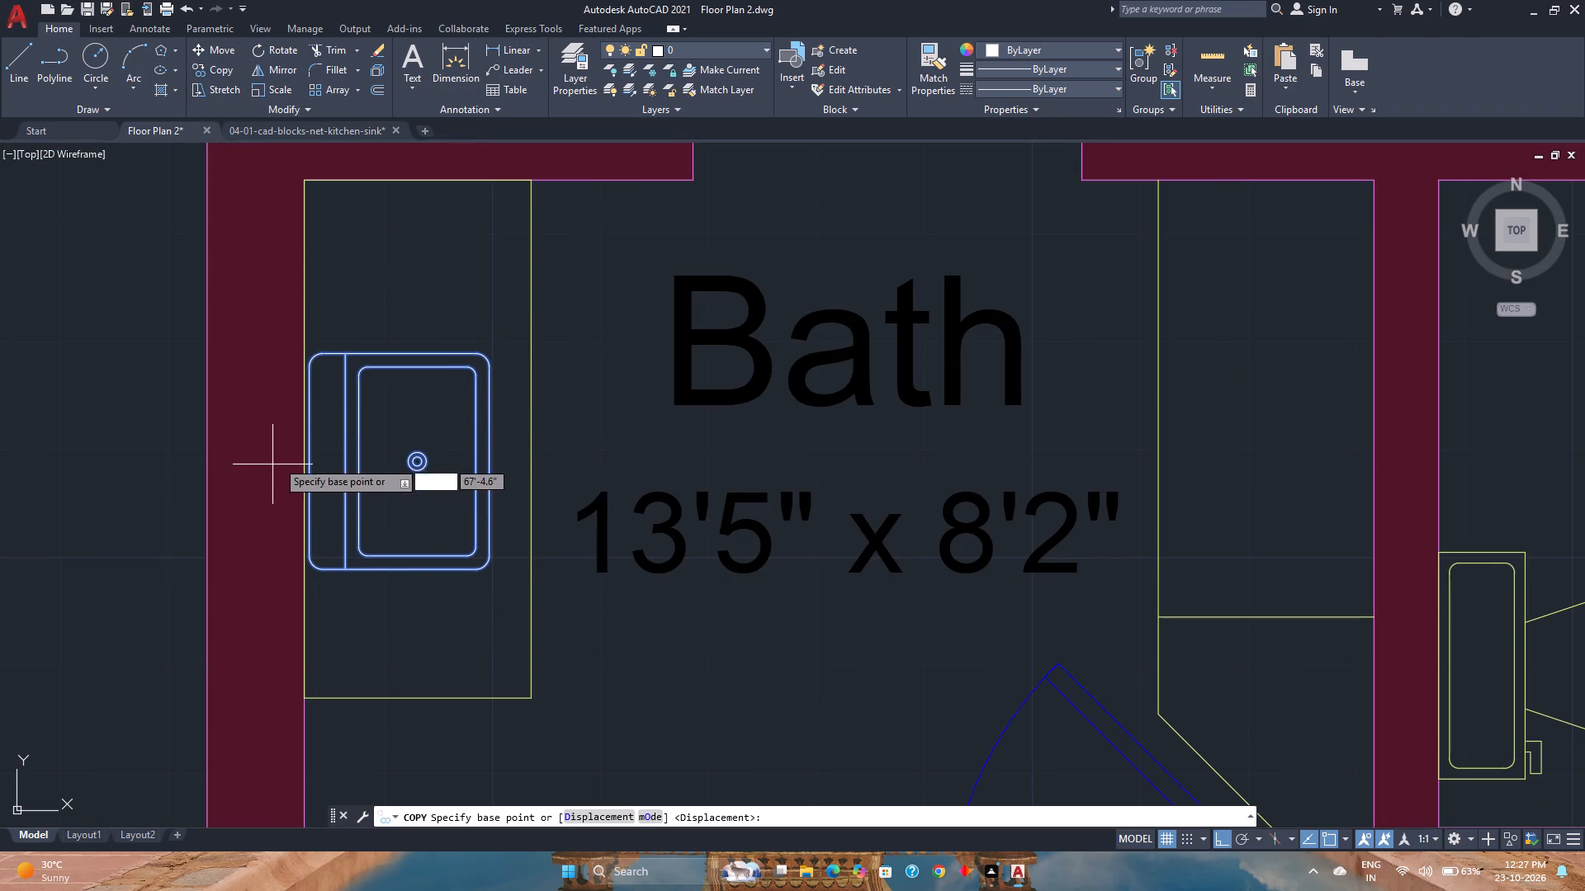
{"action": "scroll", "coordinate": [282, 453], "scroll_direction": "up", "scroll_amount": 2}
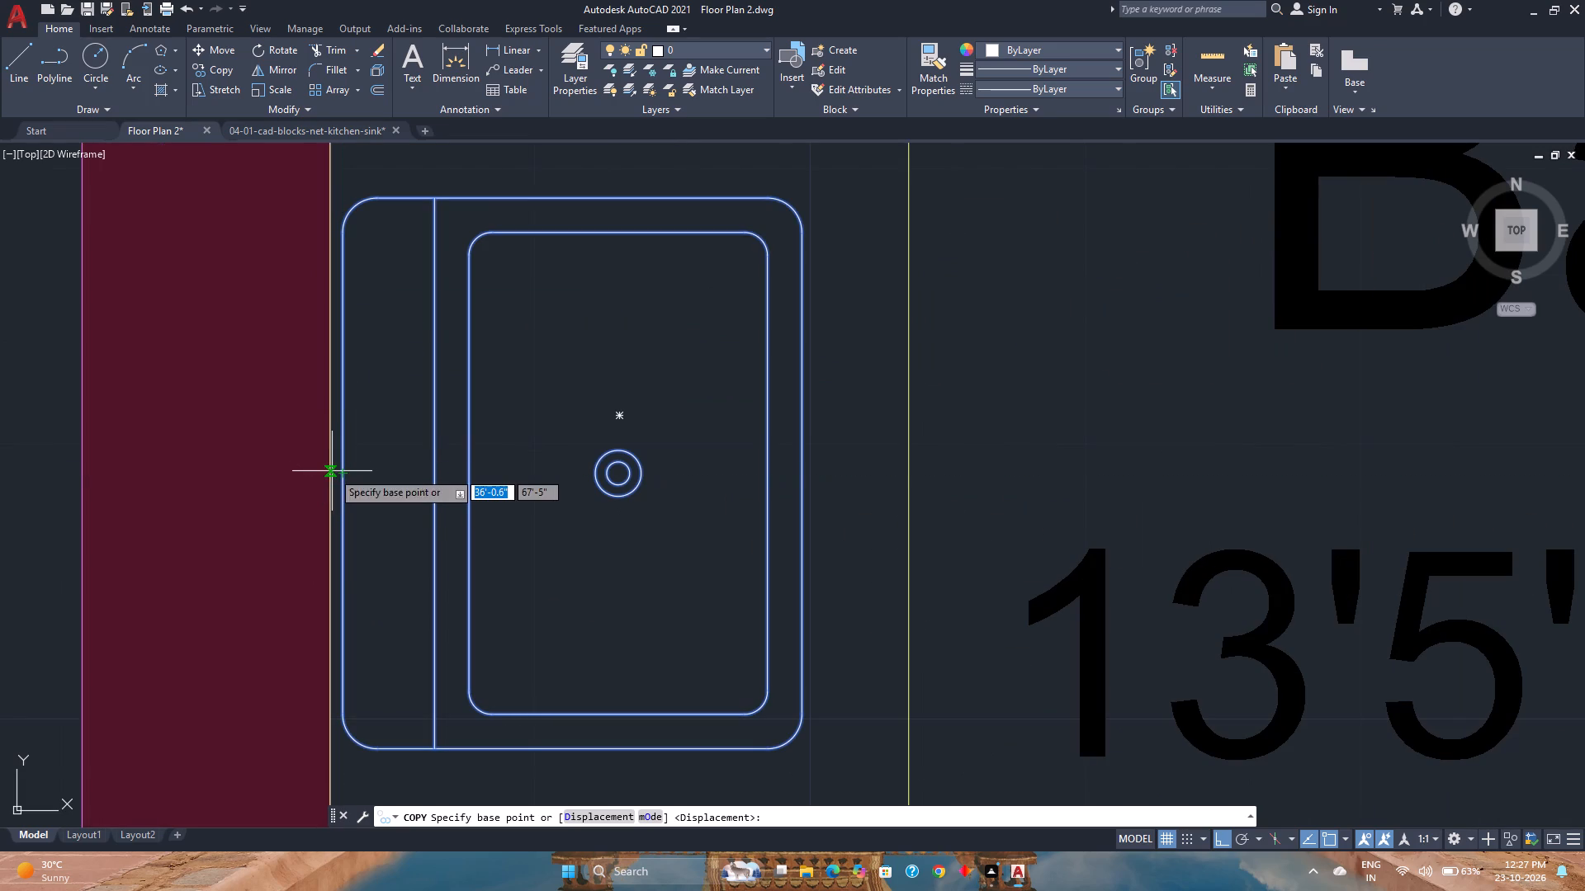
{"action": "left_click", "coordinate": [332, 471]}
{"action": "scroll", "coordinate": [336, 471], "scroll_direction": "down", "scroll_amount": 7}
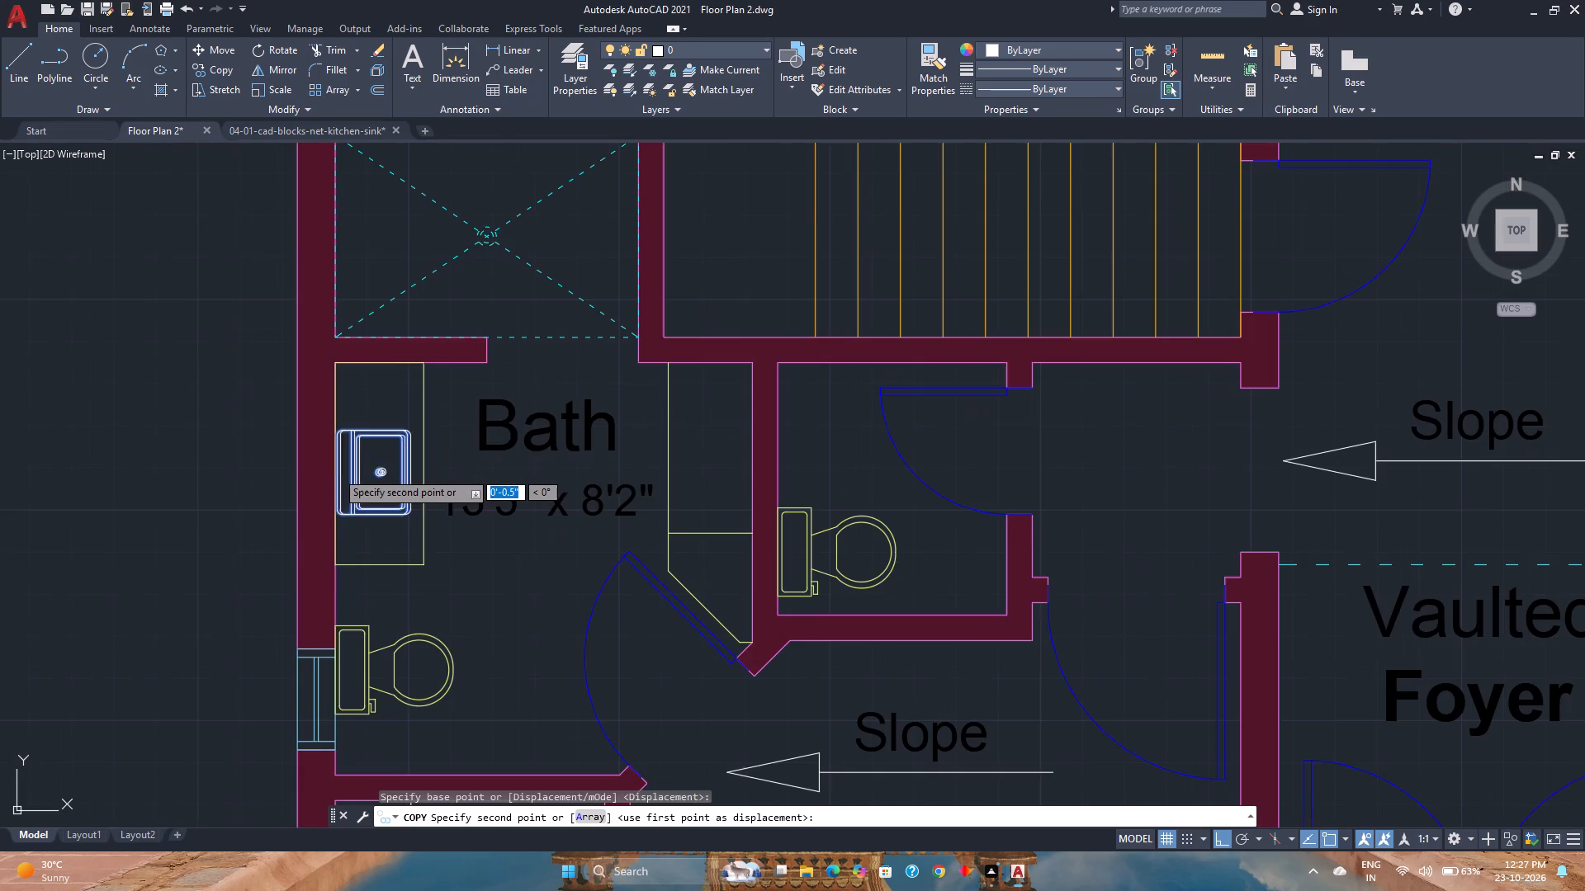
{"action": "middle_click_drag", "start_coordinate": [767, 439], "coordinate": [663, 525]}
{"action": "type", "text": "m2p"}
{"action": "key", "text": "Return"}
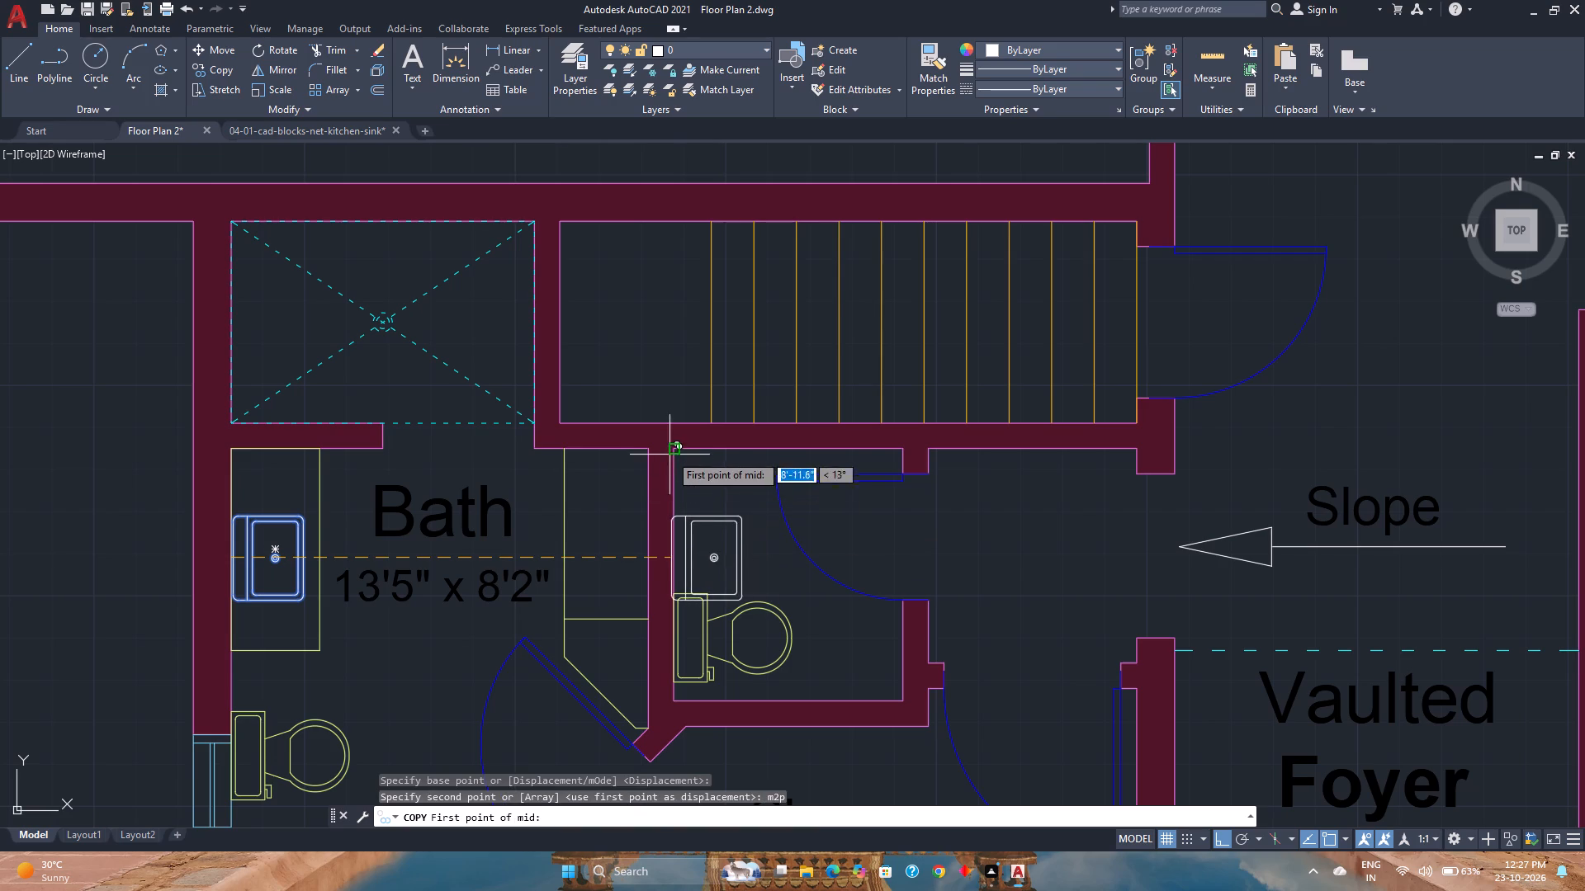
{"action": "left_click", "coordinate": [675, 448]}
{"action": "scroll", "coordinate": [679, 577], "scroll_direction": "up", "scroll_amount": 3}
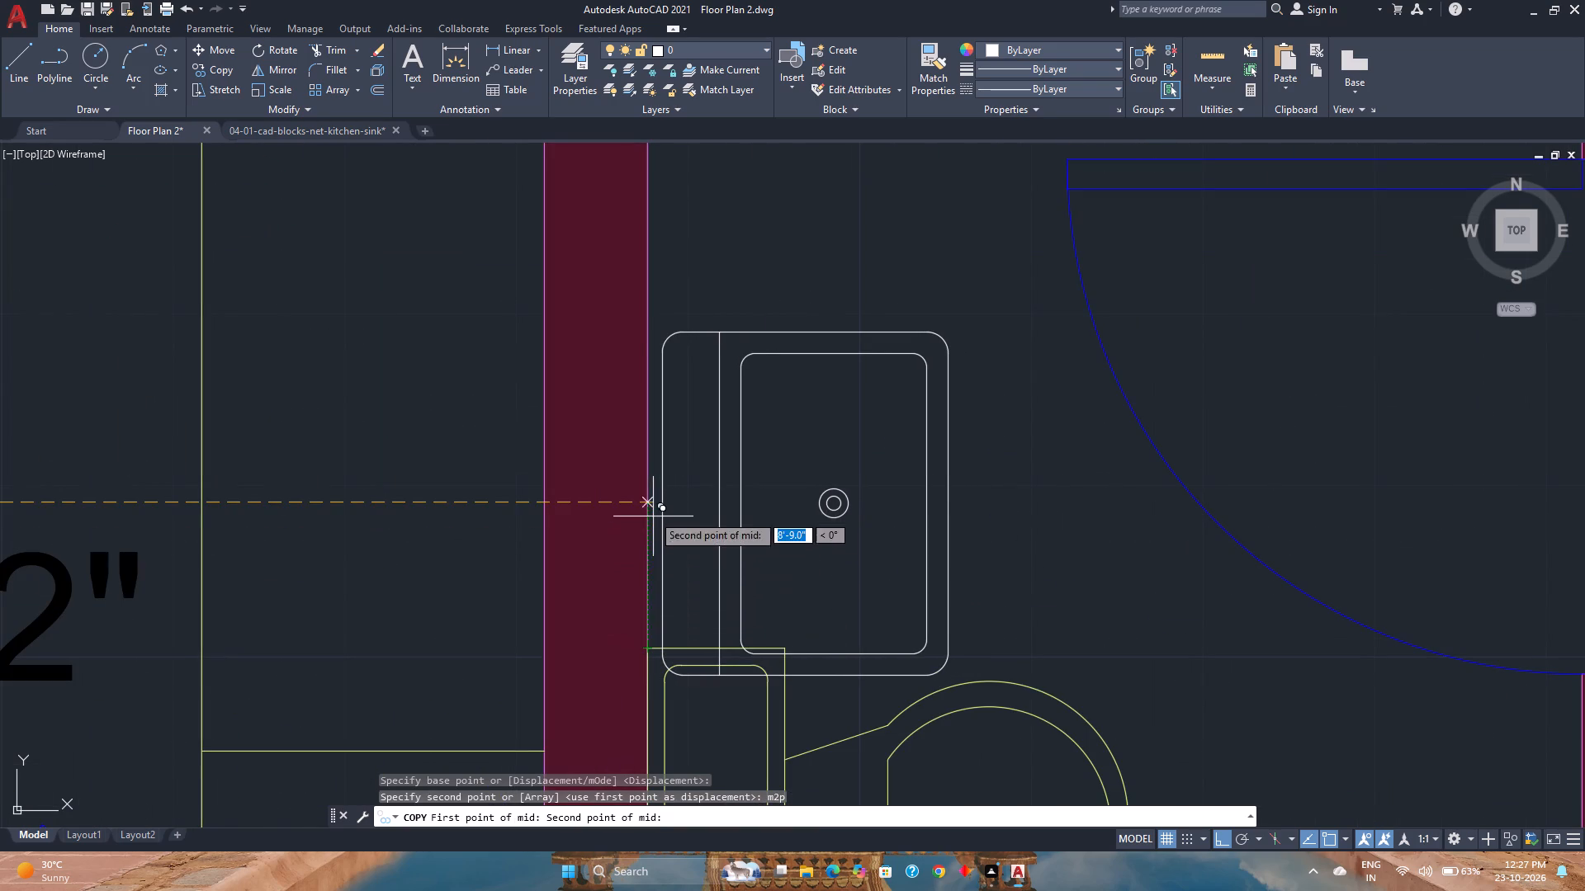
{"action": "left_click", "coordinate": [646, 569]}
Place another copy of the sink on the small bath counter beside the toilets above Storage in the second plan.
{"action": "scroll", "coordinate": [780, 540], "scroll_direction": "down", "scroll_amount": 6}
{"action": "middle_click_drag", "start_coordinate": [780, 540], "coordinate": [719, 540]}
{"action": "middle_click_drag", "start_coordinate": [719, 540], "coordinate": [696, 542]}
{"action": "middle_click_drag", "start_coordinate": [693, 542], "coordinate": [524, 547]}
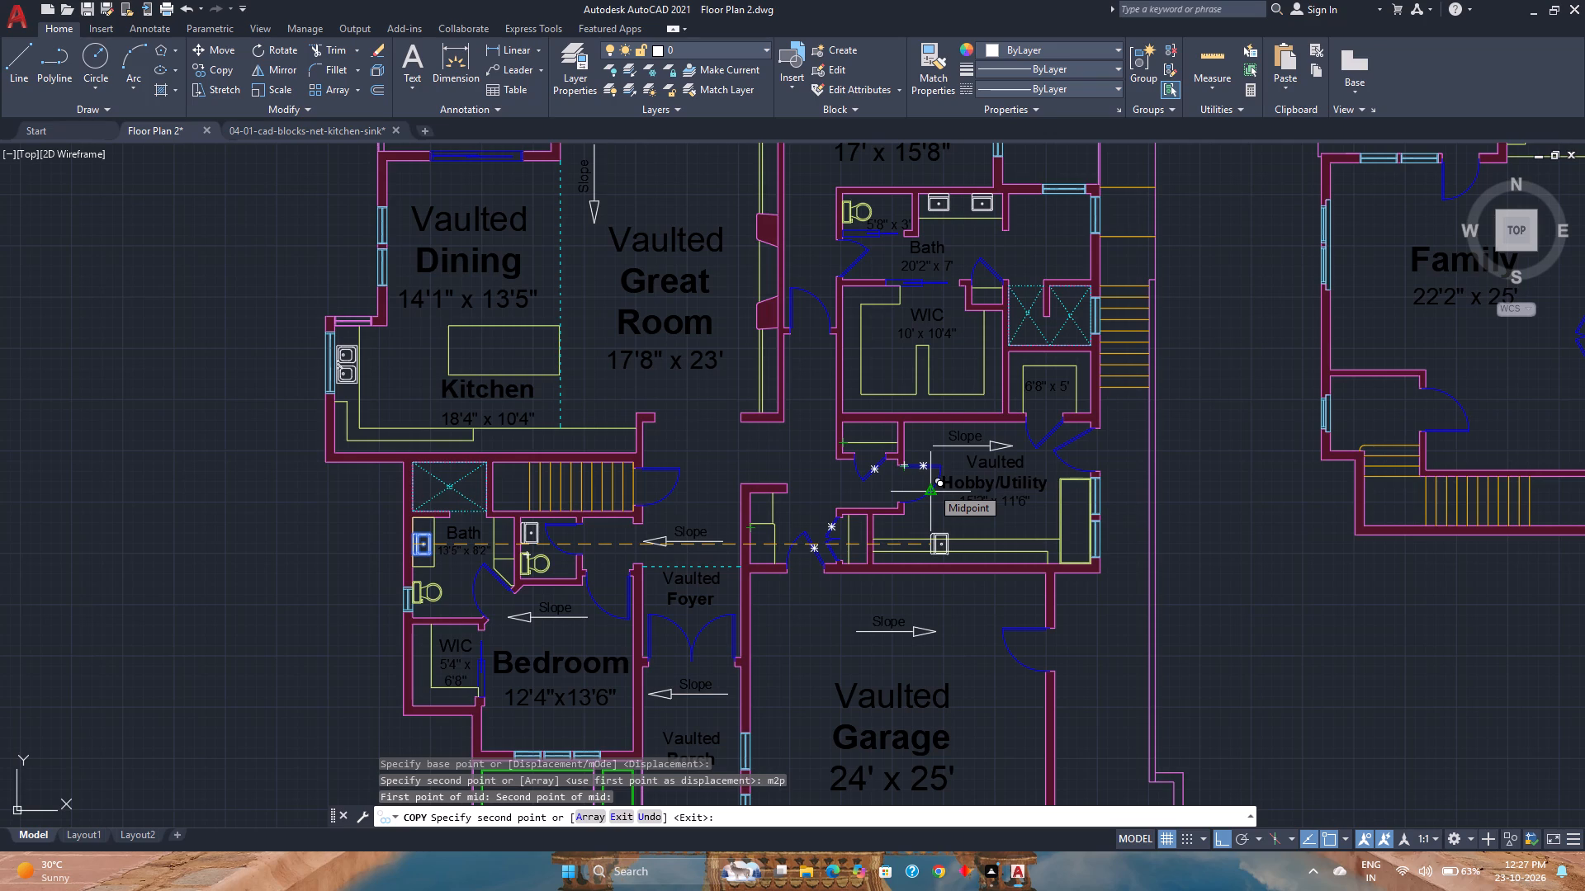
{"action": "scroll", "coordinate": [722, 511], "scroll_direction": "down", "scroll_amount": 2}
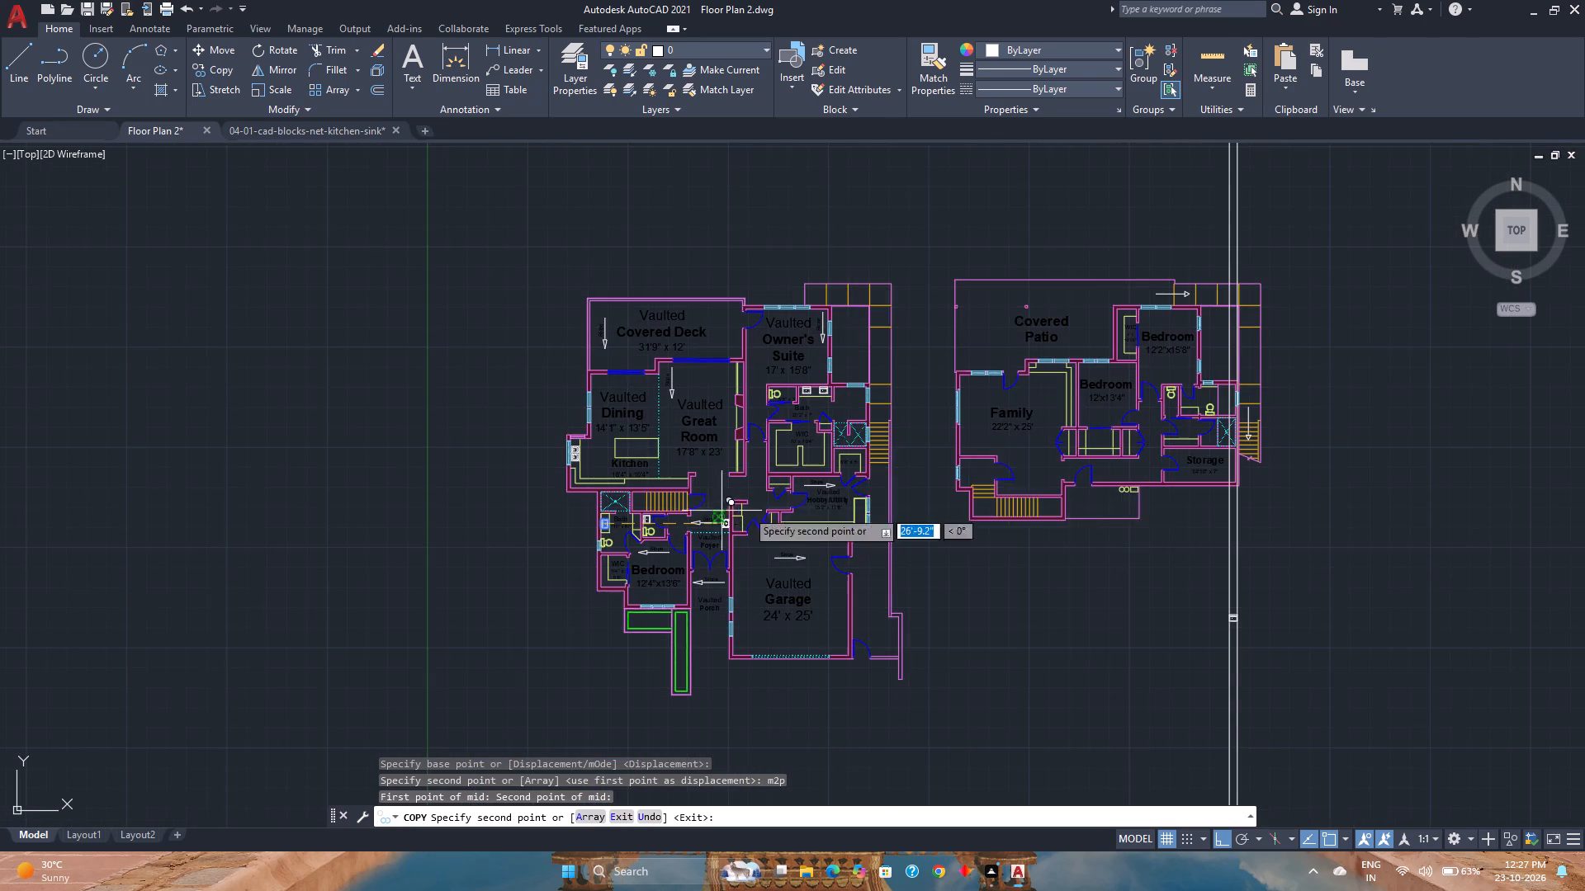
{"action": "scroll", "coordinate": [1106, 432], "scroll_direction": "up", "scroll_amount": 2}
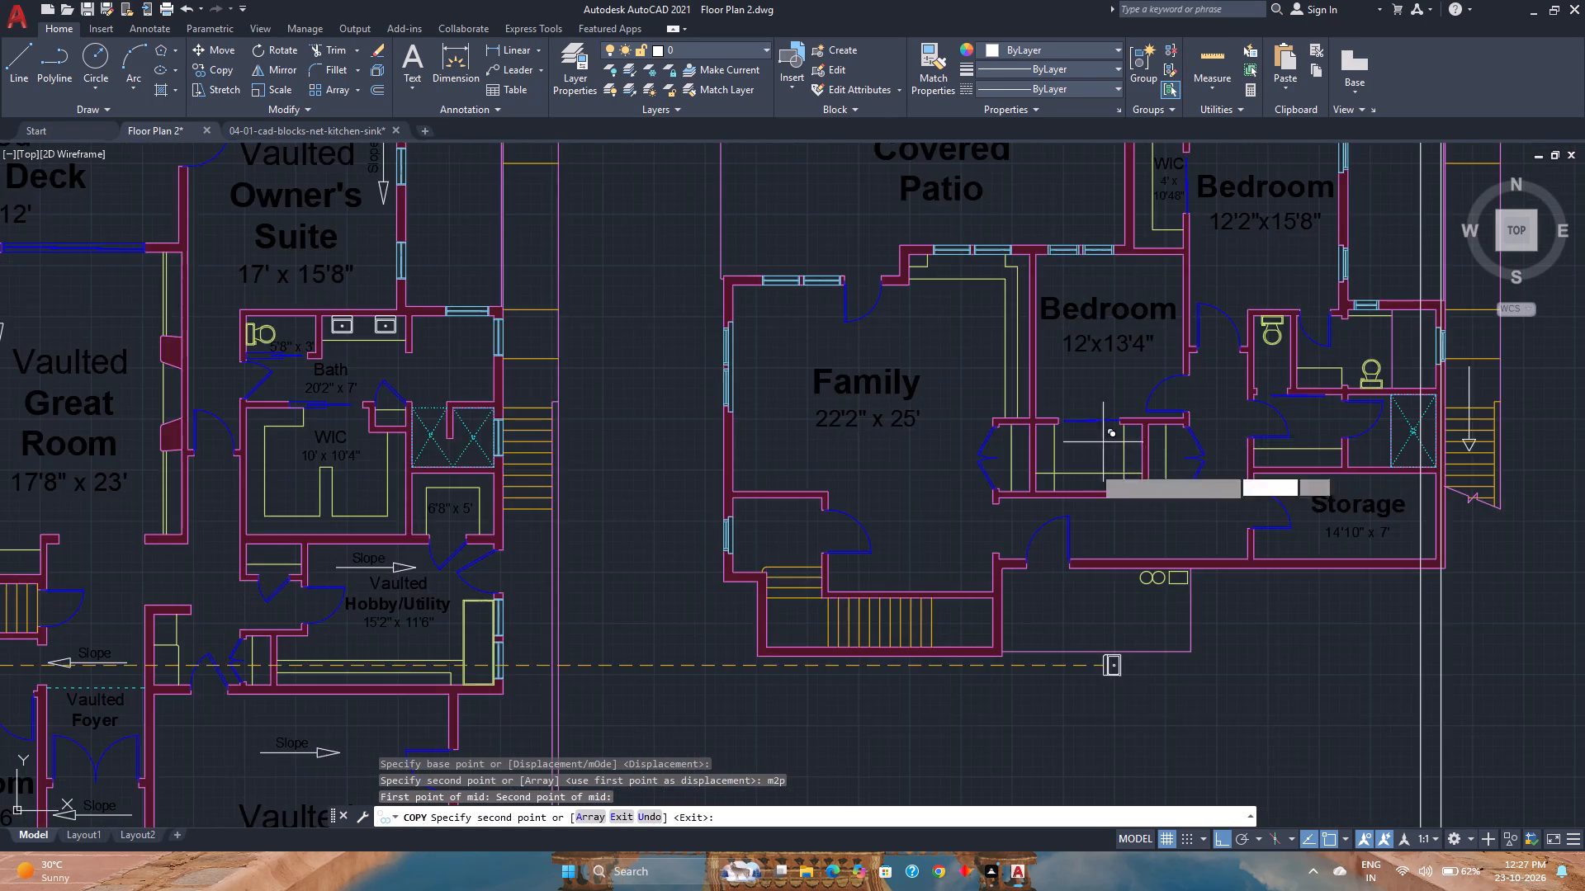
{"action": "scroll", "coordinate": [1084, 481], "scroll_direction": "up", "scroll_amount": 1}
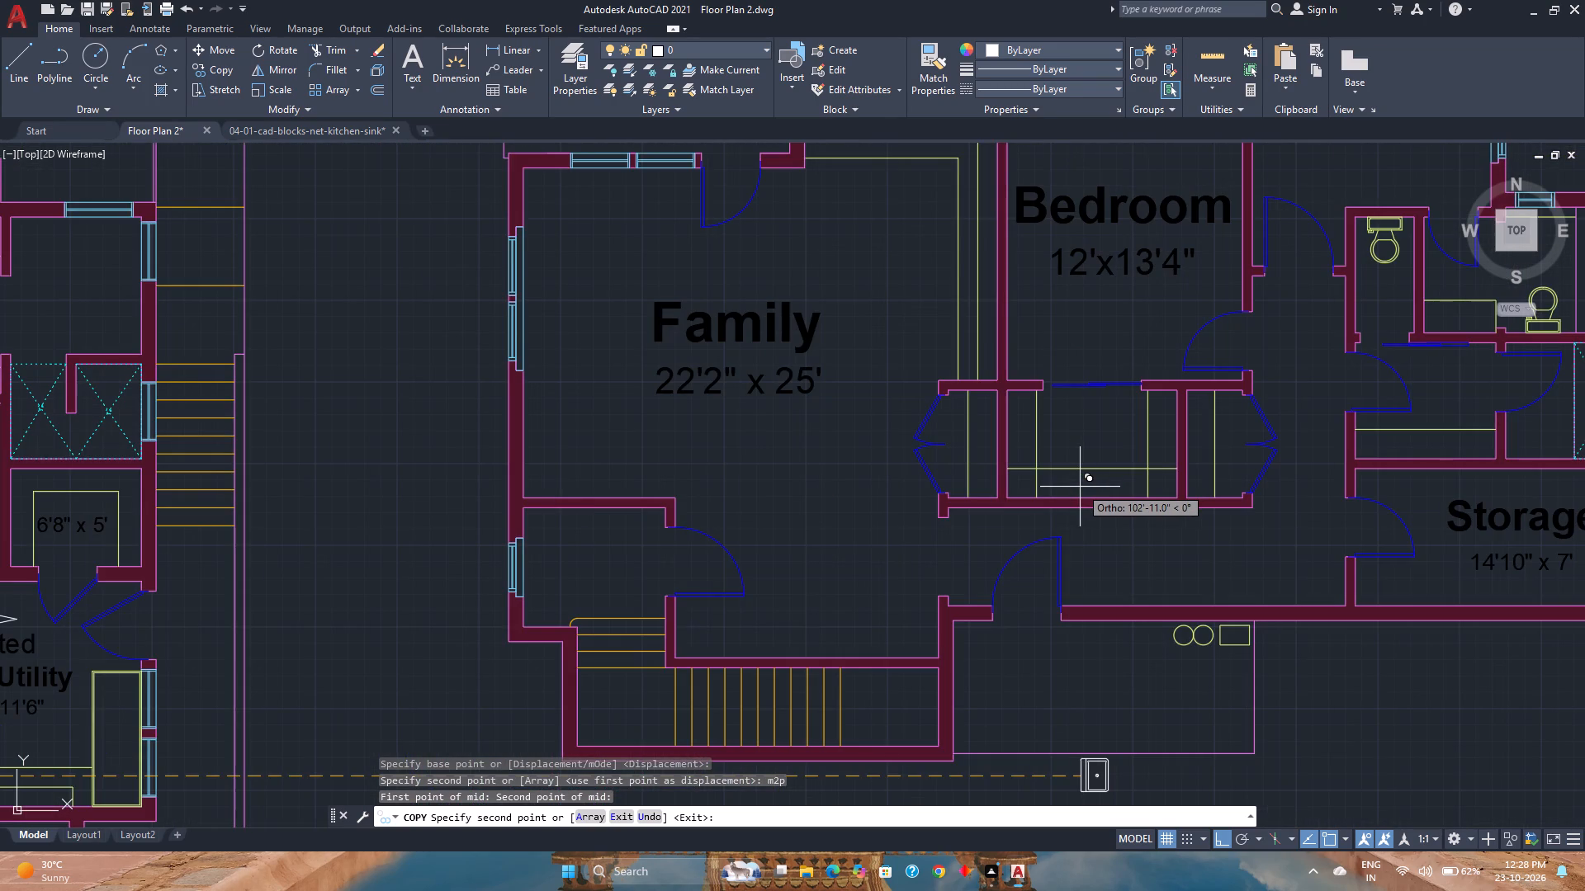
{"action": "middle_click_drag", "start_coordinate": [1192, 471], "coordinate": [612, 579]}
{"action": "middle_click", "coordinate": [551, 592]}
{"action": "middle_click", "coordinate": [548, 592]}
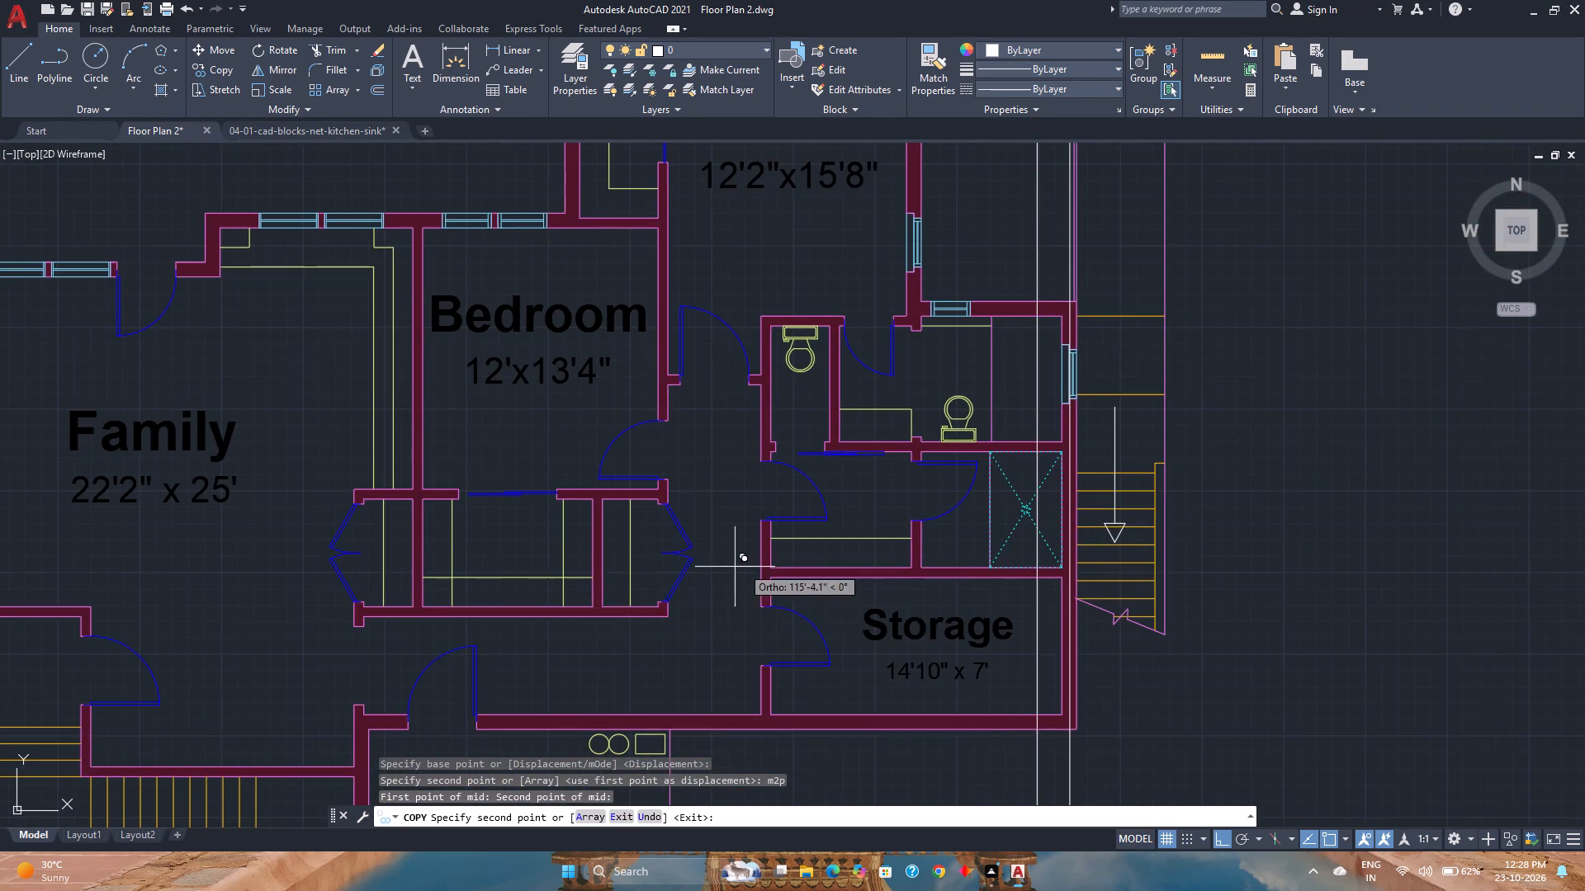
{"action": "scroll", "coordinate": [802, 559], "scroll_direction": "up", "scroll_amount": 1}
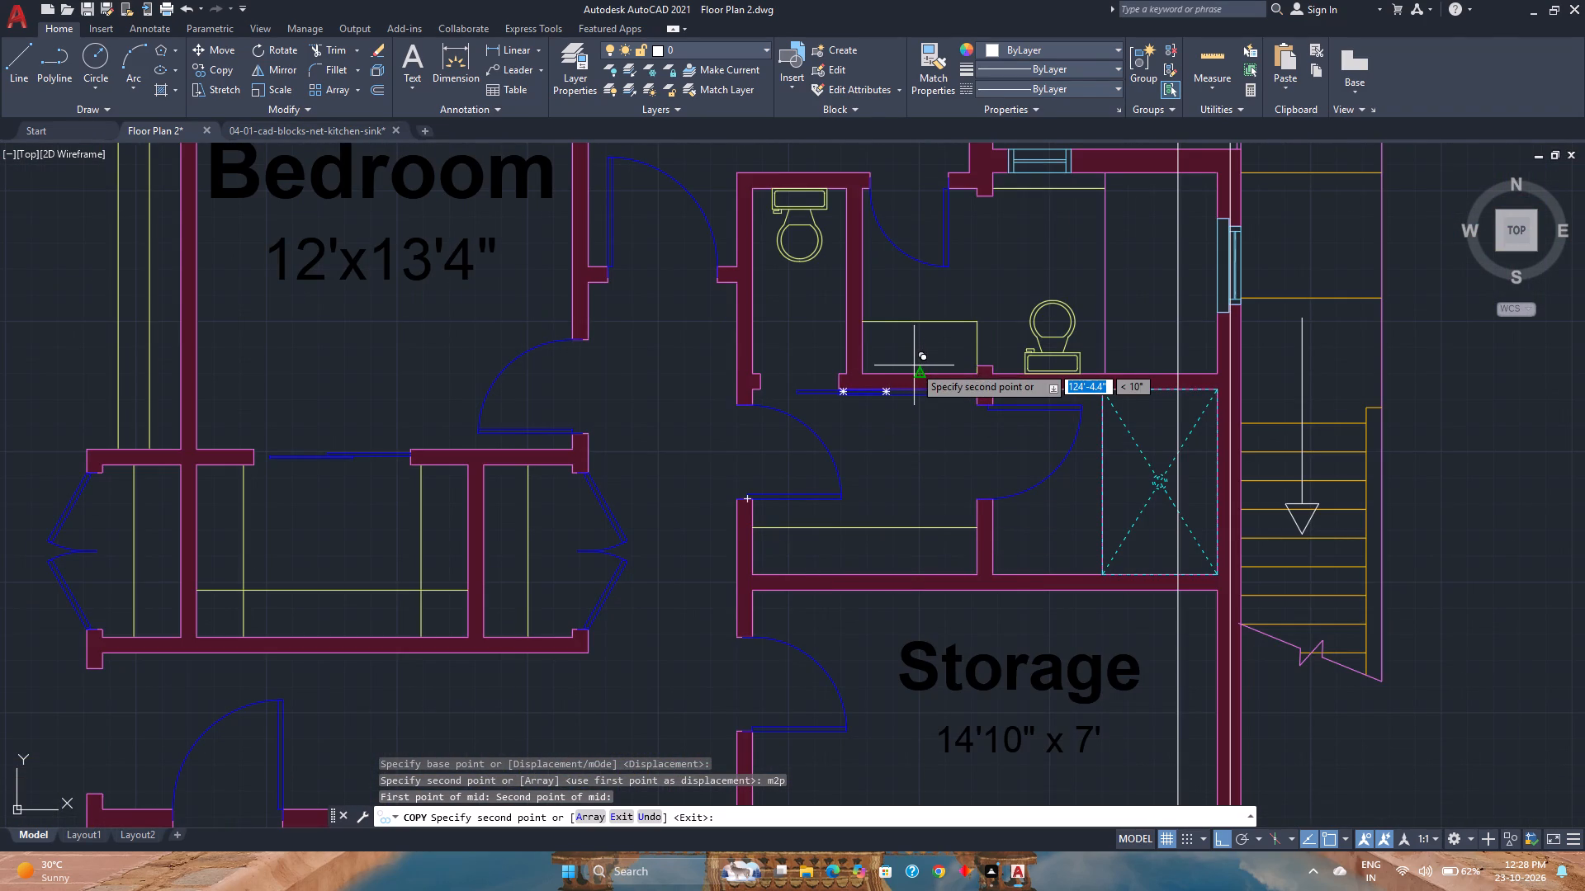
{"action": "key", "text": "F8"}
{"action": "scroll", "coordinate": [909, 351], "scroll_direction": "up", "scroll_amount": 2}
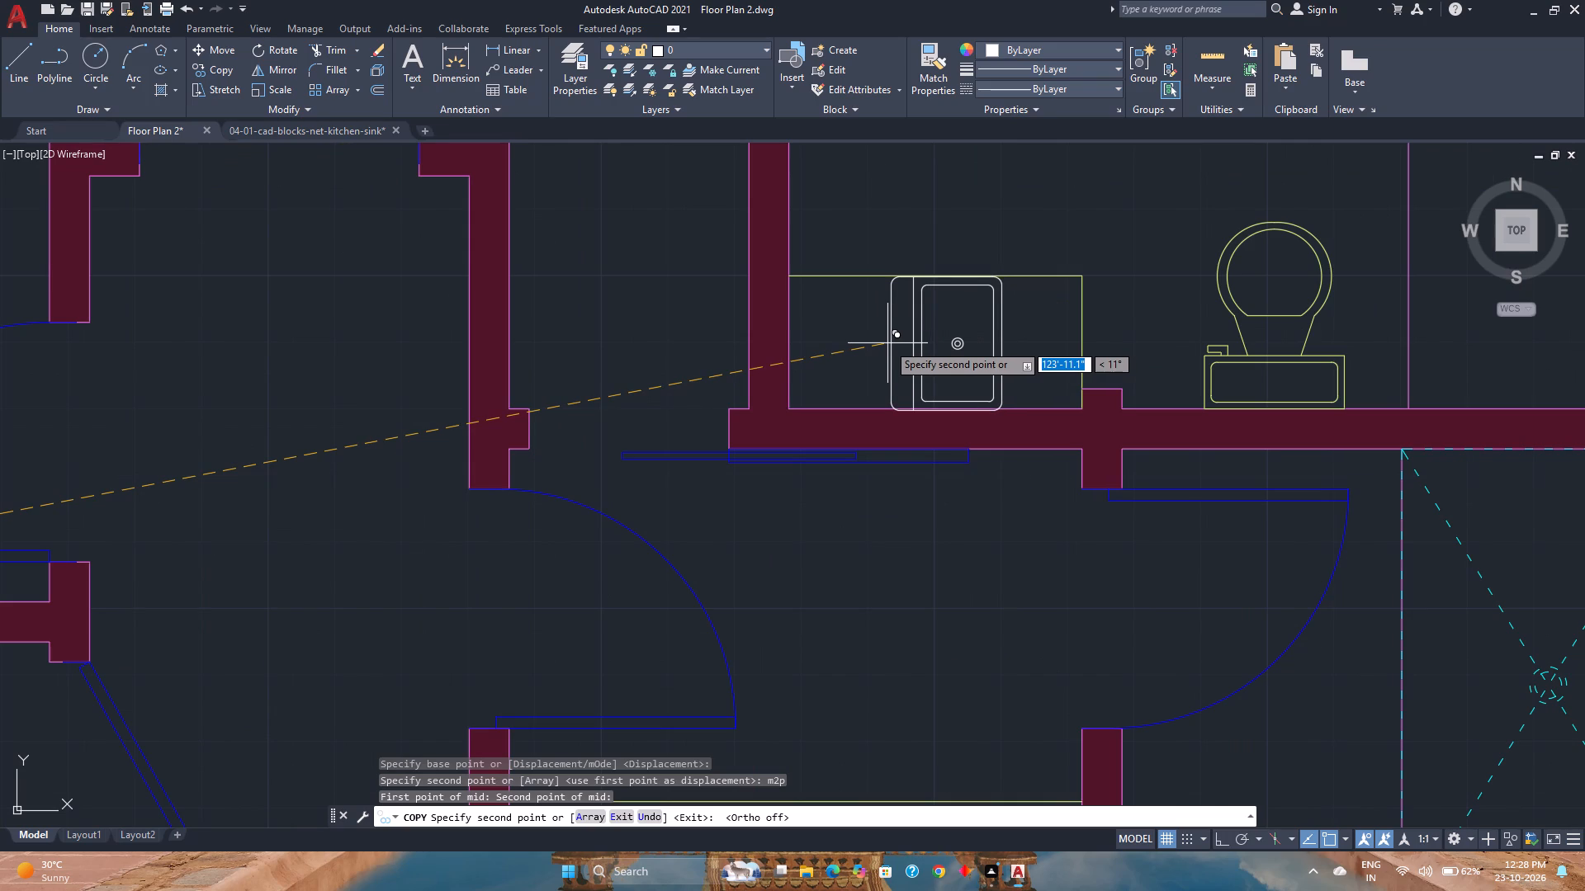
{"action": "left_click", "coordinate": [887, 341]}
{"action": "key", "text": "Escape"}
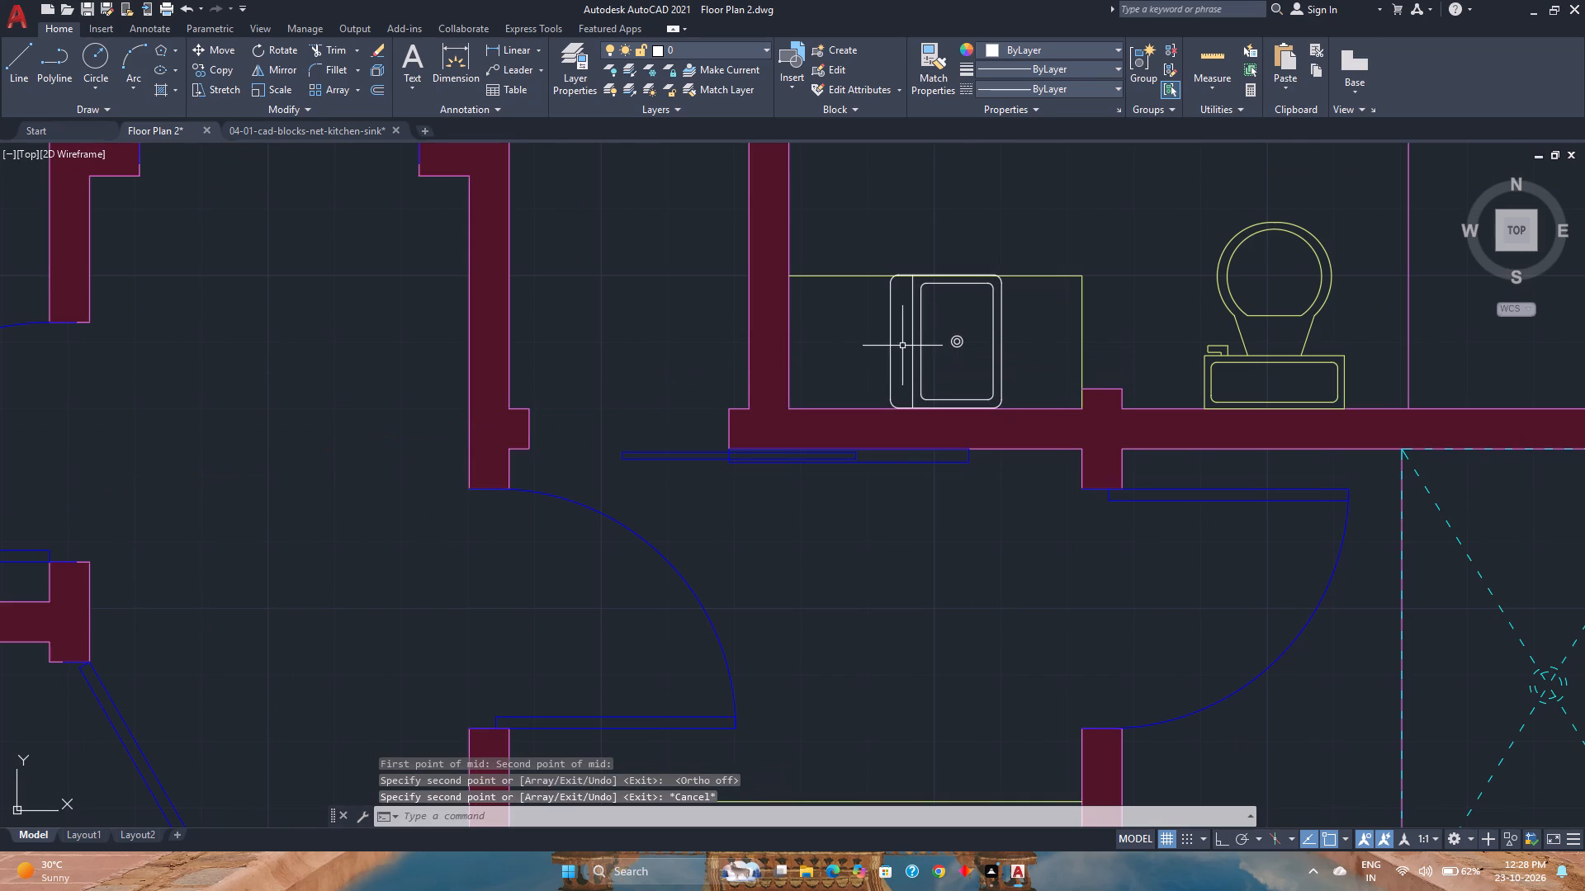
Rotate the second plan's sink 90 degrees about its drain centre so its back edge faces the wall behind the counter.
{"action": "left_click", "coordinate": [896, 346]}
{"action": "left_click", "coordinate": [873, 347]}
{"action": "key", "text": "F8"}
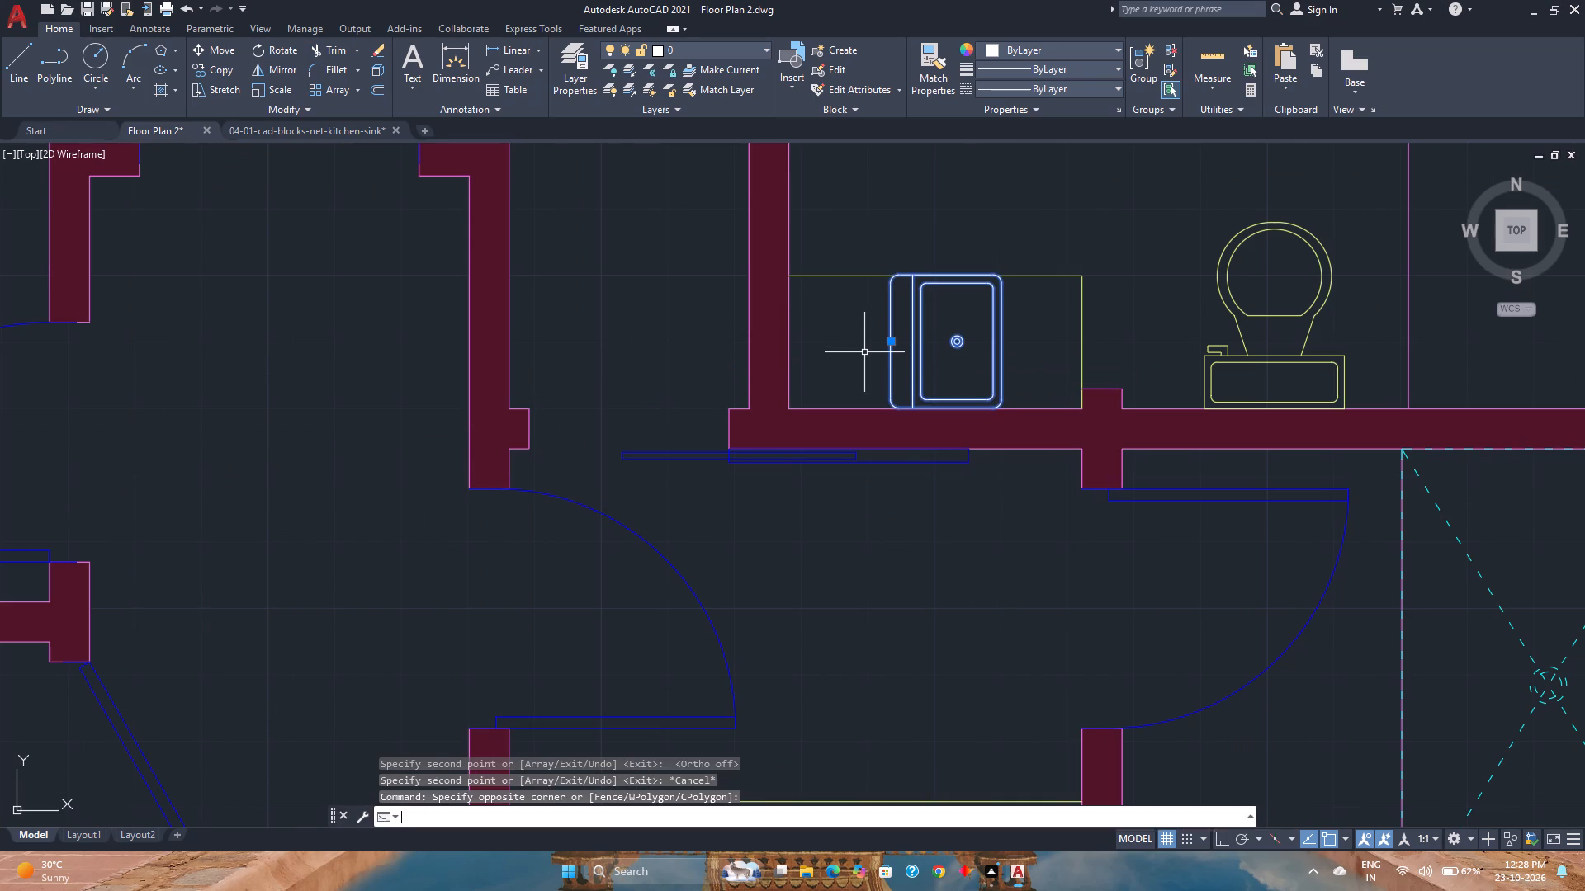
{"action": "left_click", "coordinate": [288, 55]}
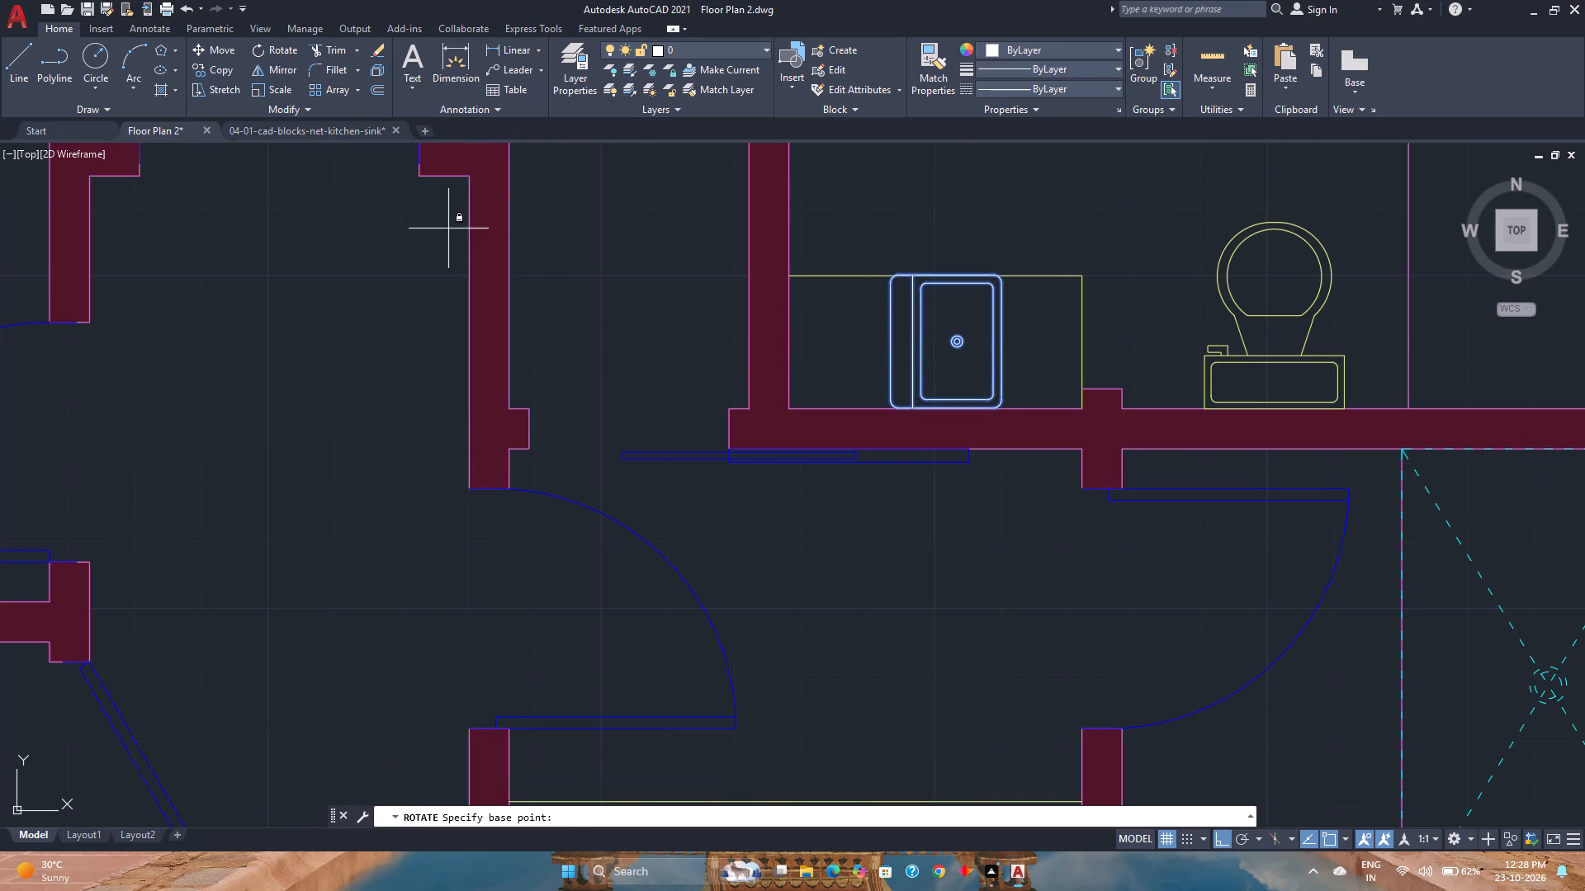
{"action": "scroll", "coordinate": [963, 340], "scroll_direction": "up", "scroll_amount": 4}
{"action": "left_click", "coordinate": [937, 341]}
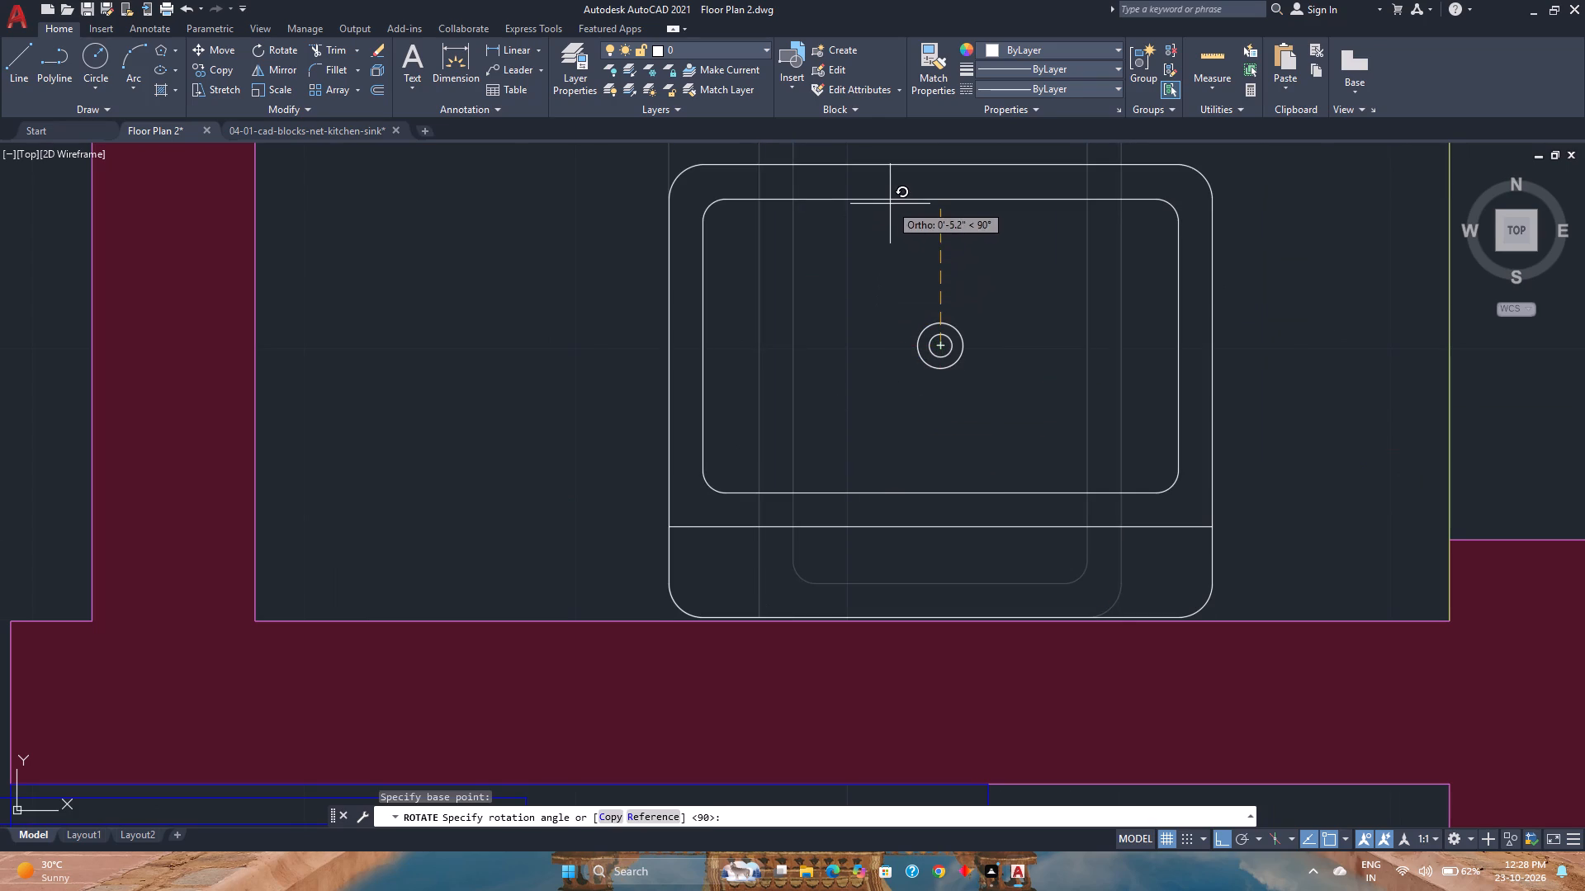
{"action": "left_click", "coordinate": [890, 204]}
Move the rotated sink by its back-edge midpoint to midway between the two wall corners behind the small bath counter.
{"action": "scroll", "coordinate": [911, 325], "scroll_direction": "down", "scroll_amount": 2}
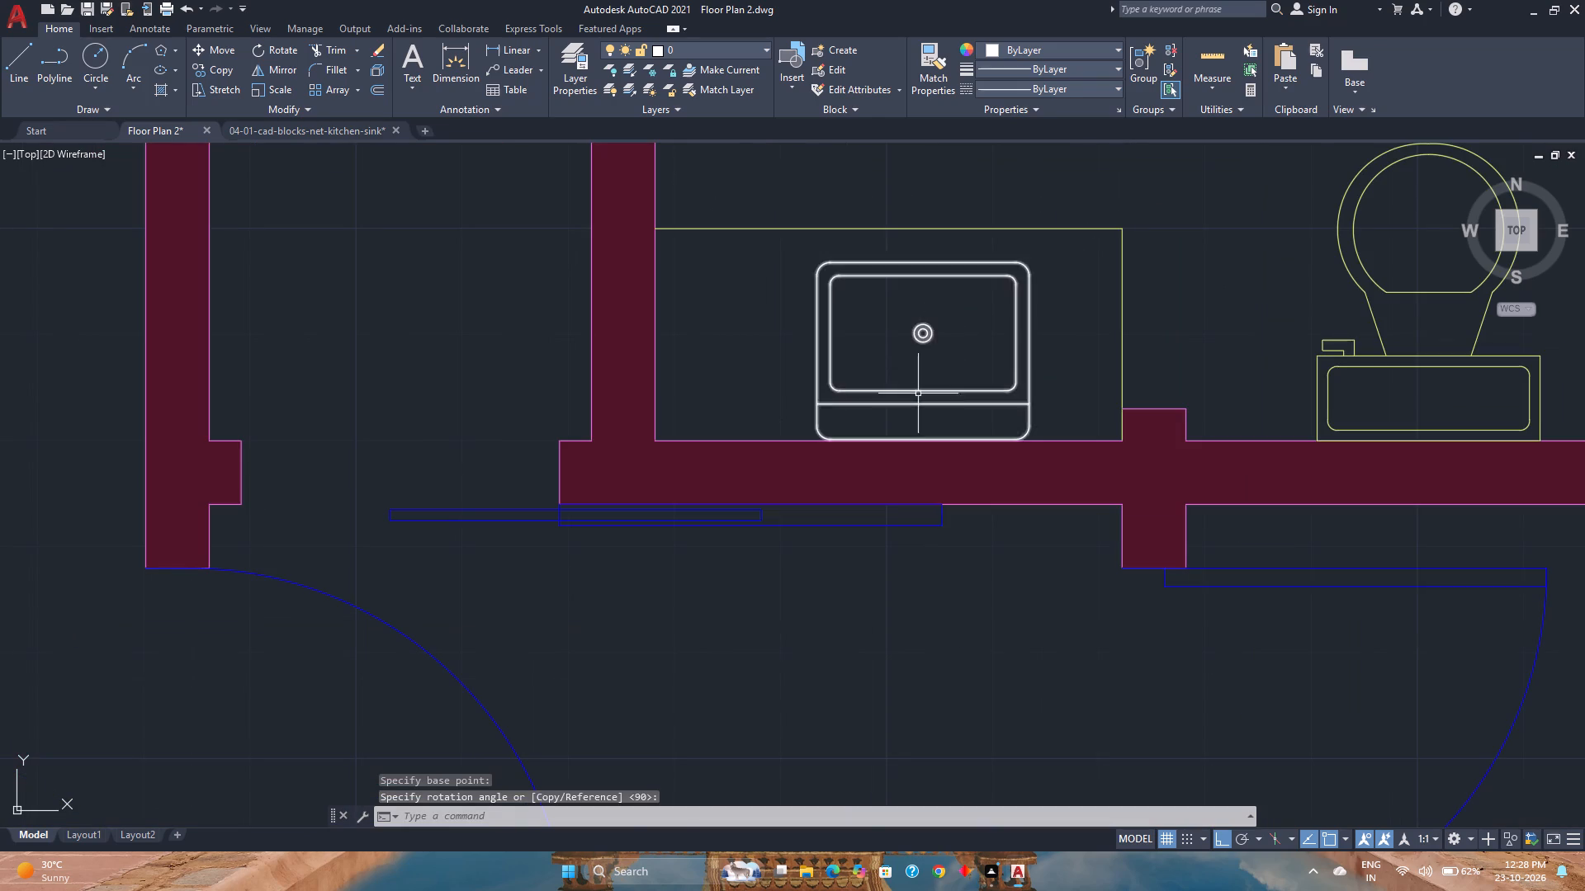
{"action": "left_click", "coordinate": [918, 398]}
{"action": "left_click", "coordinate": [866, 395]}
{"action": "left_click", "coordinate": [814, 381]}
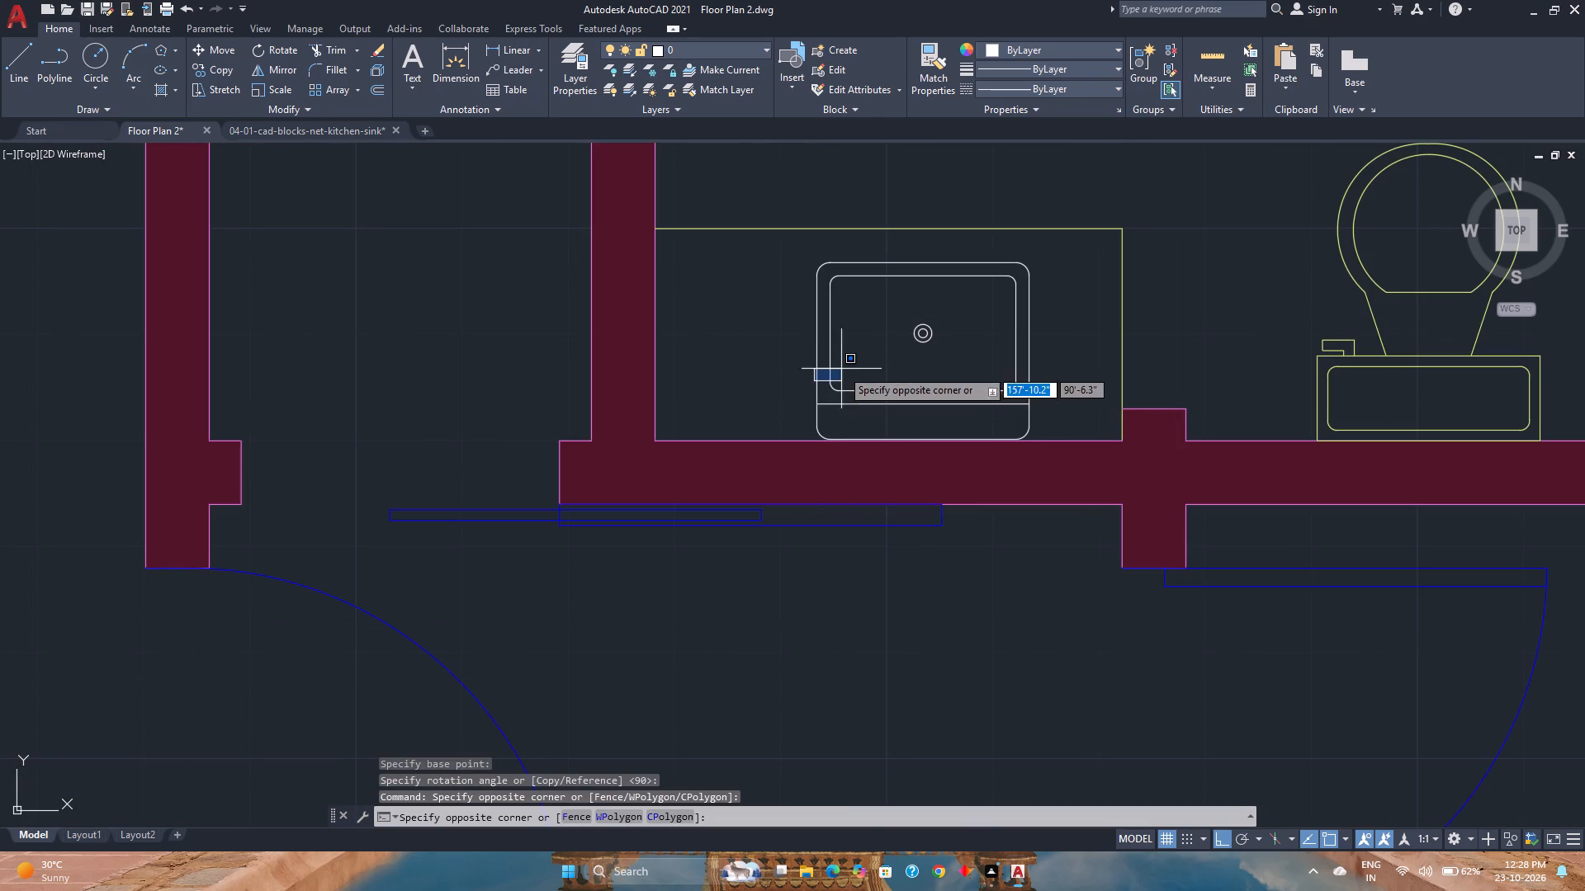
{"action": "left_click", "coordinate": [874, 409]}
{"action": "left_click", "coordinate": [874, 409]}
{"action": "left_click", "coordinate": [840, 379]}
{"action": "left_click", "coordinate": [885, 417]}
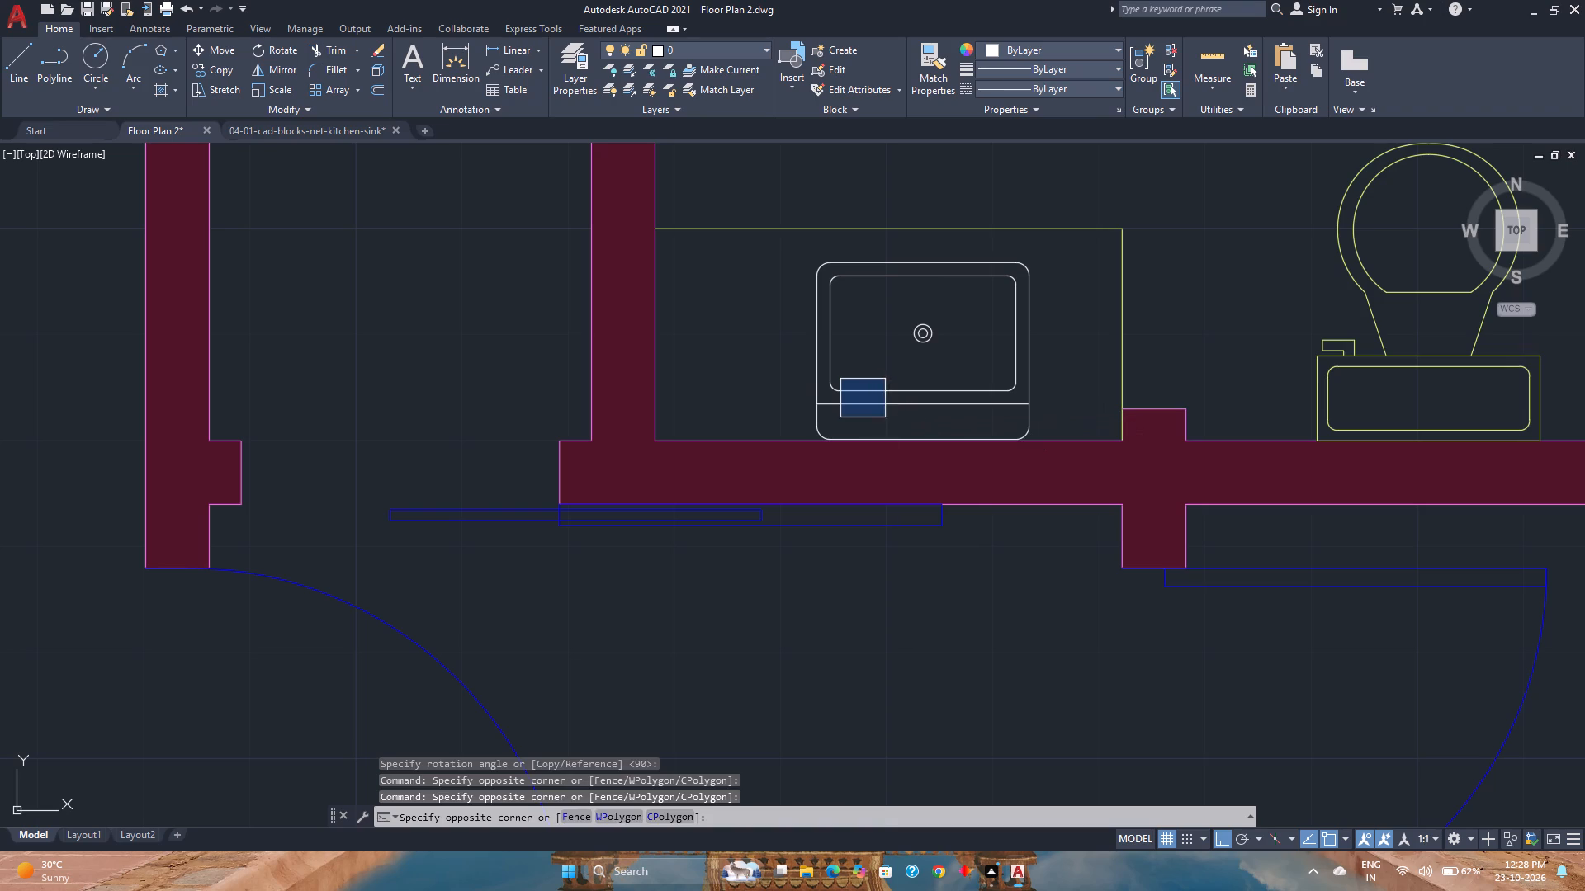
{"action": "left_click", "coordinate": [887, 417]}
{"action": "left_click", "coordinate": [790, 345]}
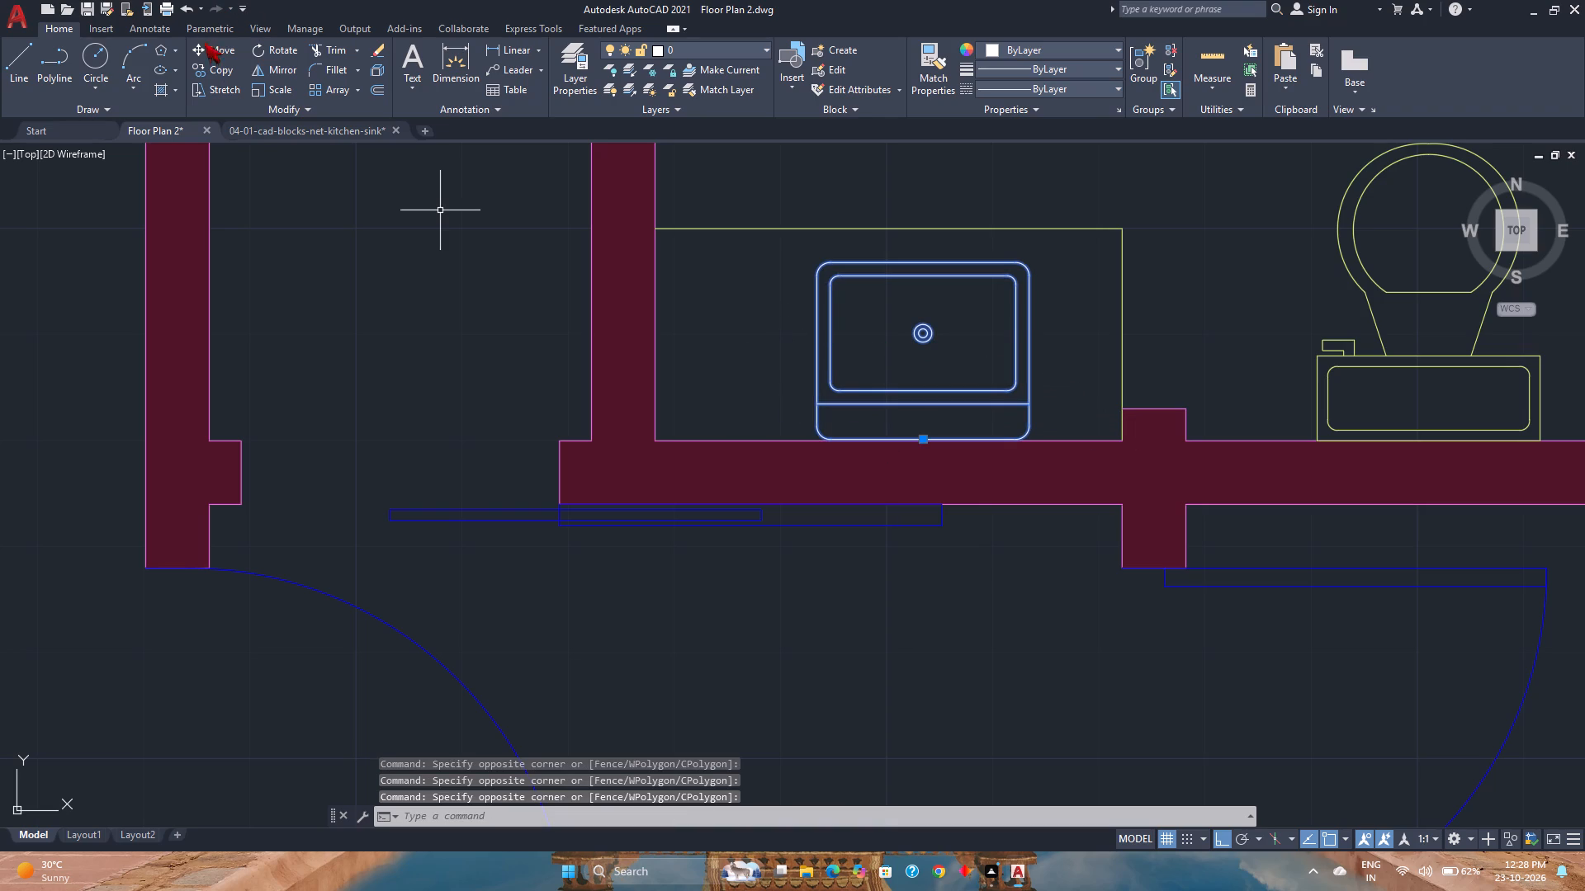
{"action": "left_click", "coordinate": [211, 56]}
{"action": "scroll", "coordinate": [886, 437], "scroll_direction": "up", "scroll_amount": 1}
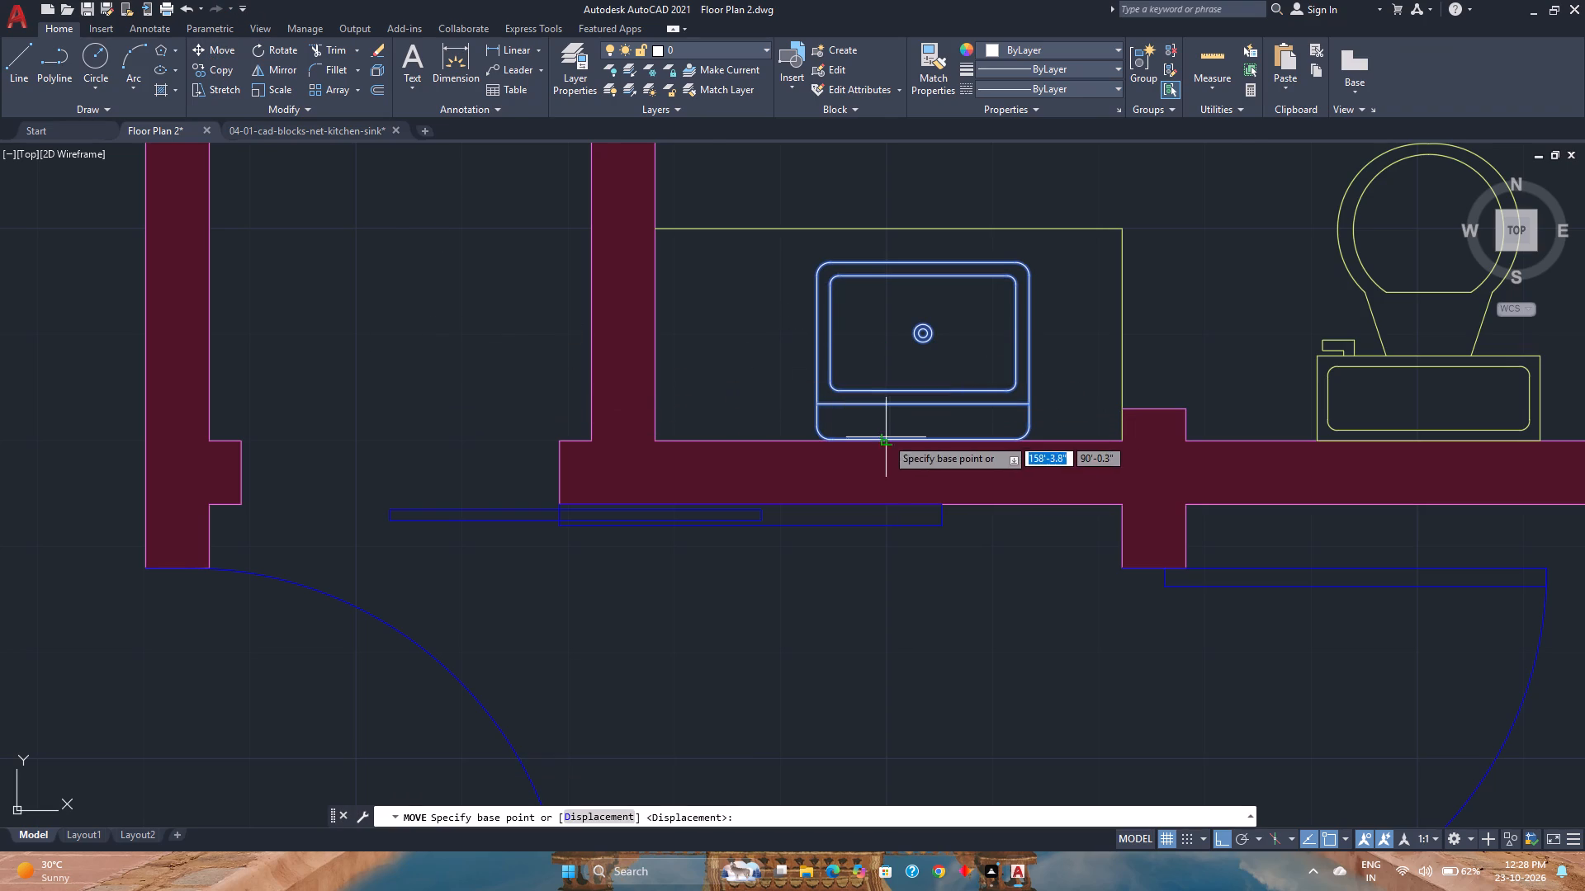
{"action": "scroll", "coordinate": [886, 437], "scroll_direction": "up", "scroll_amount": 1}
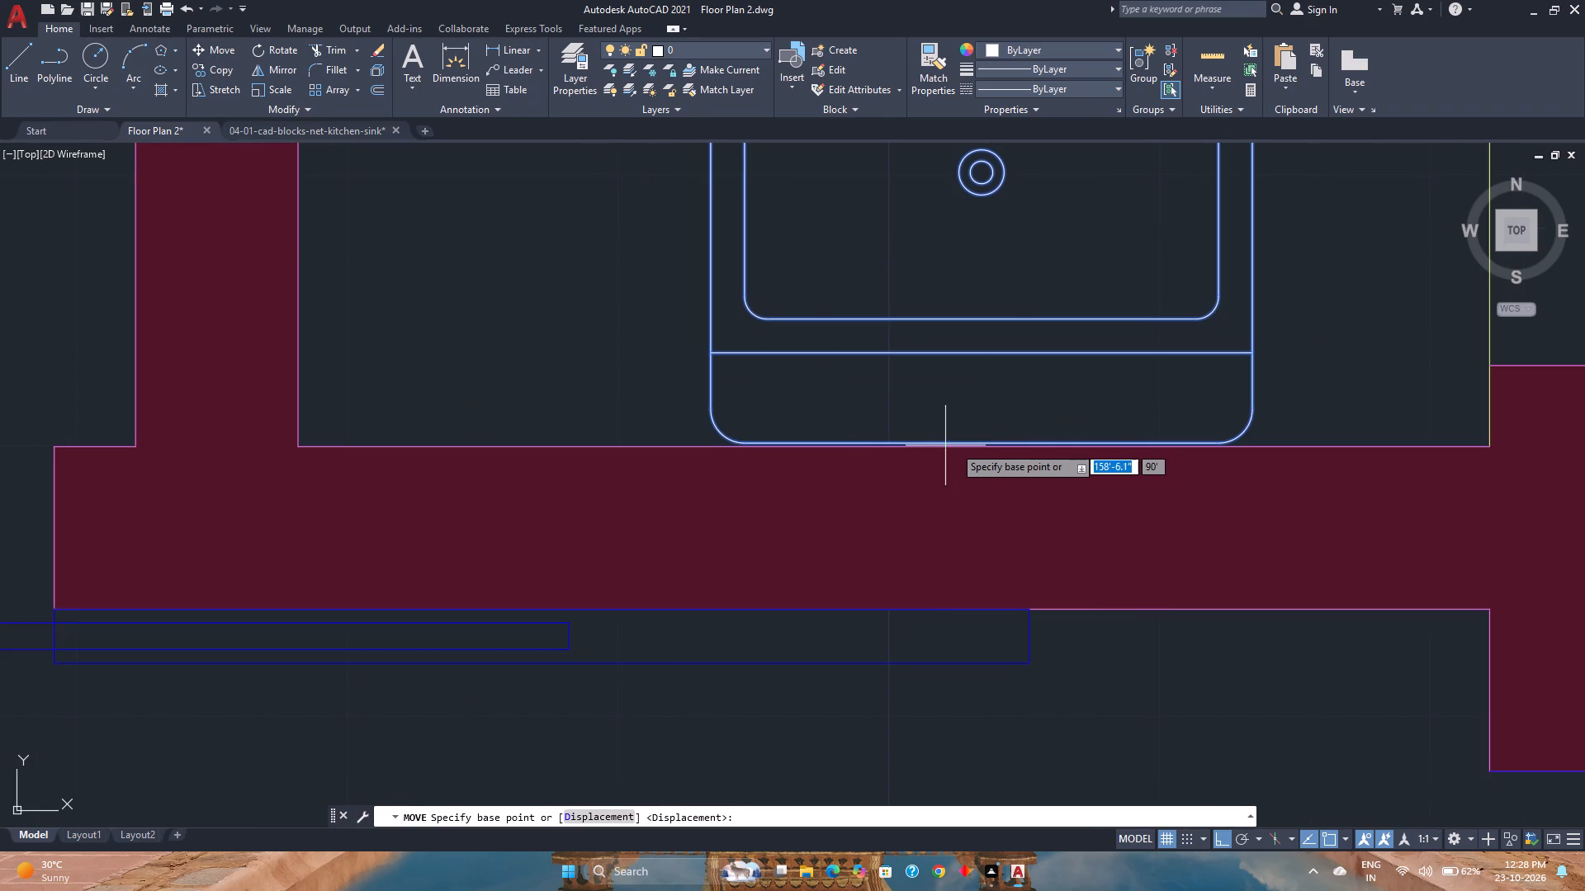
{"action": "left_click", "coordinate": [982, 442]}
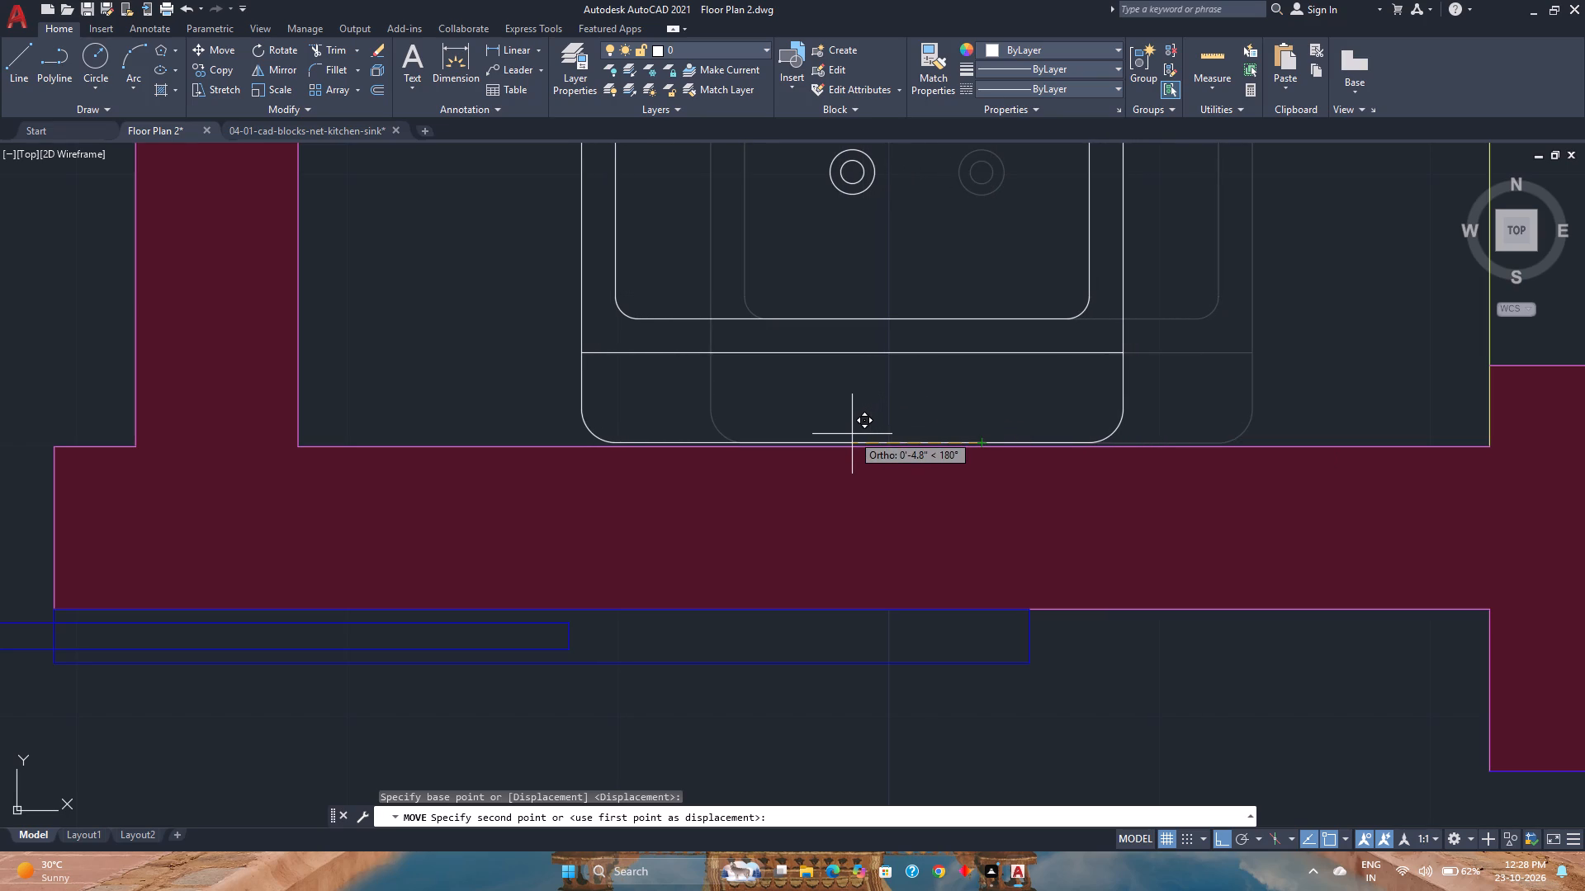
{"action": "type", "text": "m2p"}
{"action": "key", "text": "Return"}
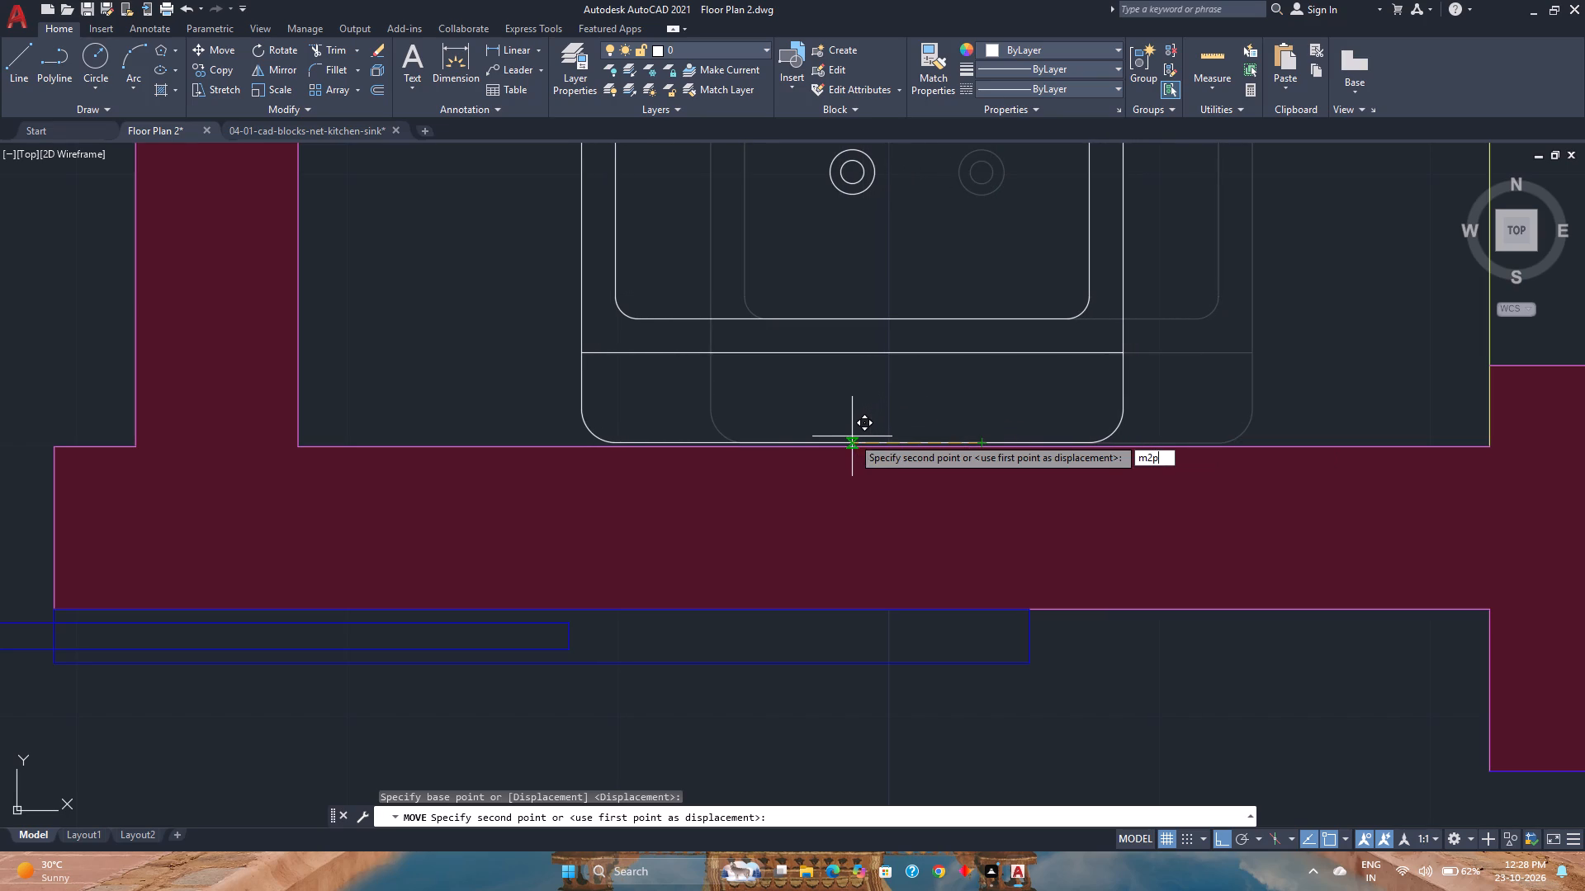
{"action": "left_click", "coordinate": [1495, 445]}
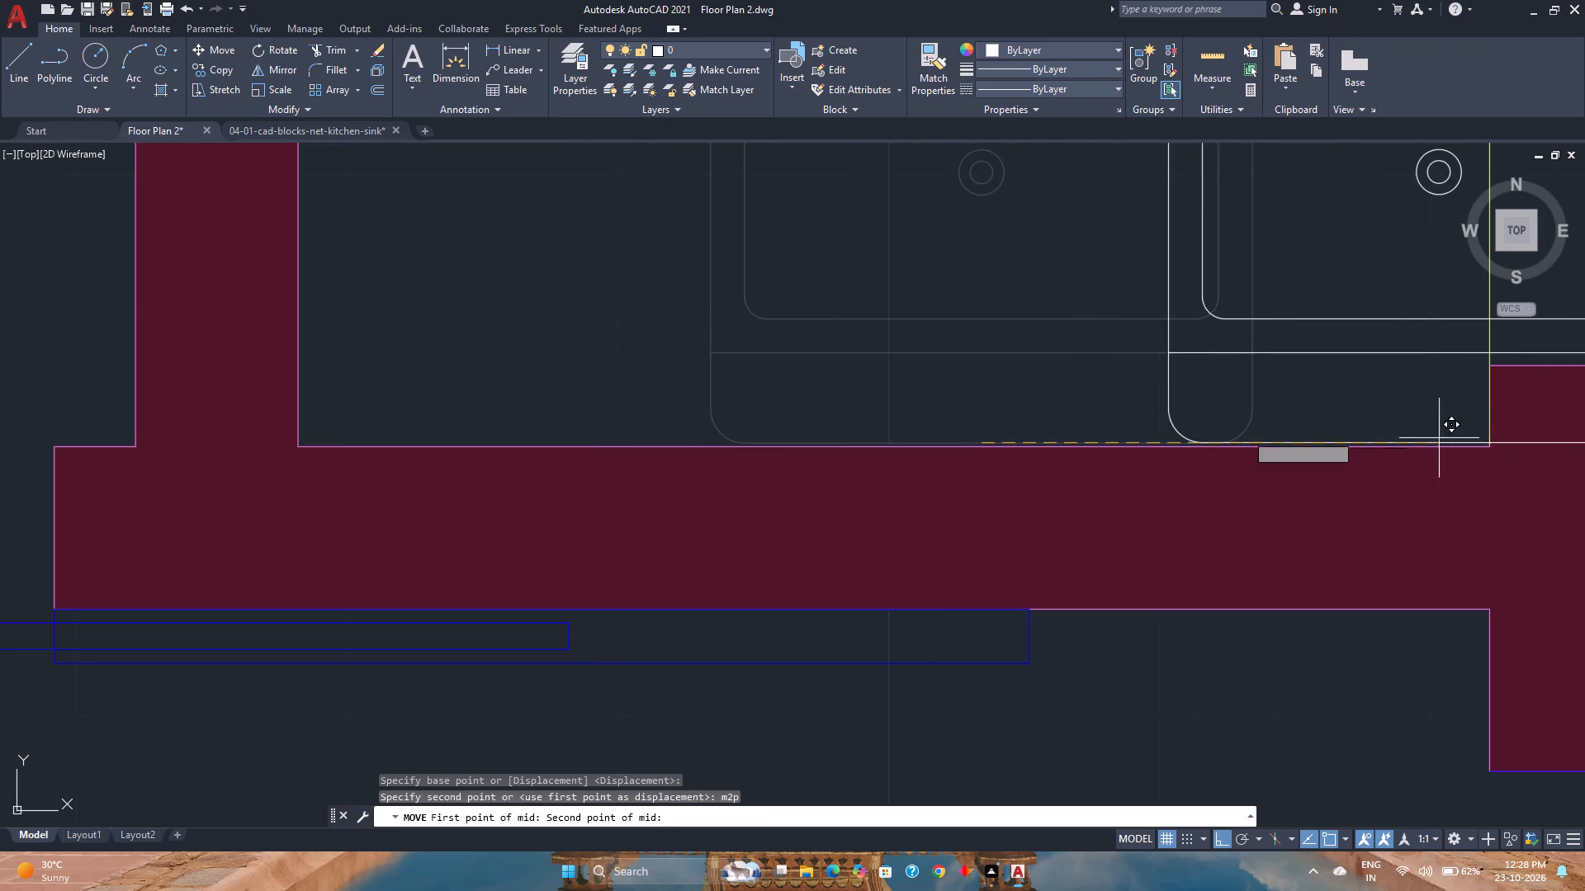
{"action": "left_click", "coordinate": [295, 448]}
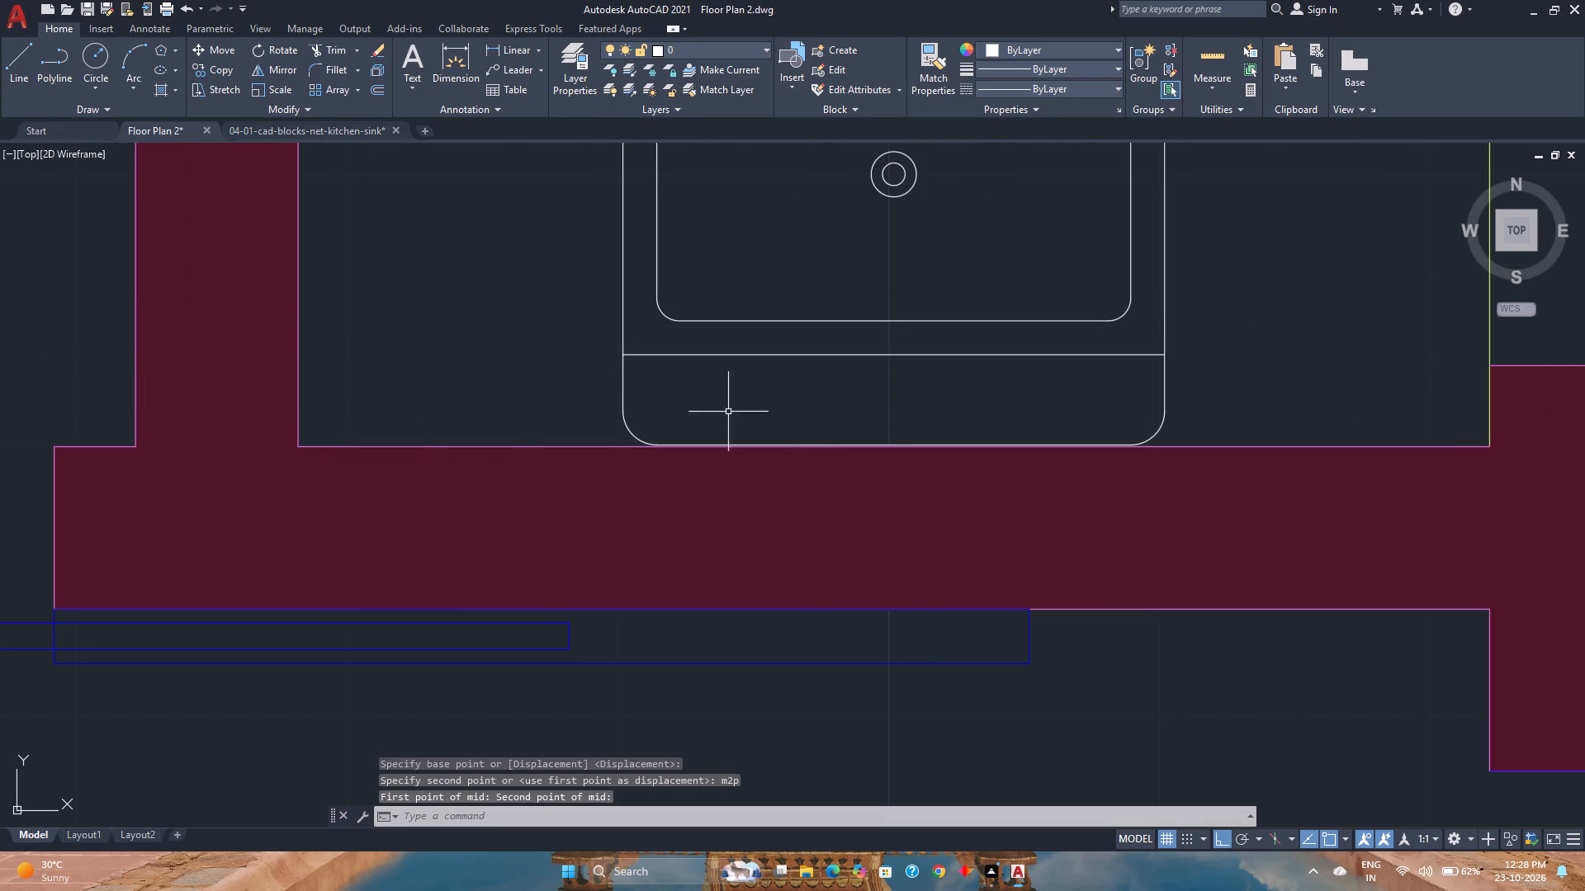
Shift the centred sink 1 inch away from the wall behind it.
{"action": "left_click", "coordinate": [850, 443]}
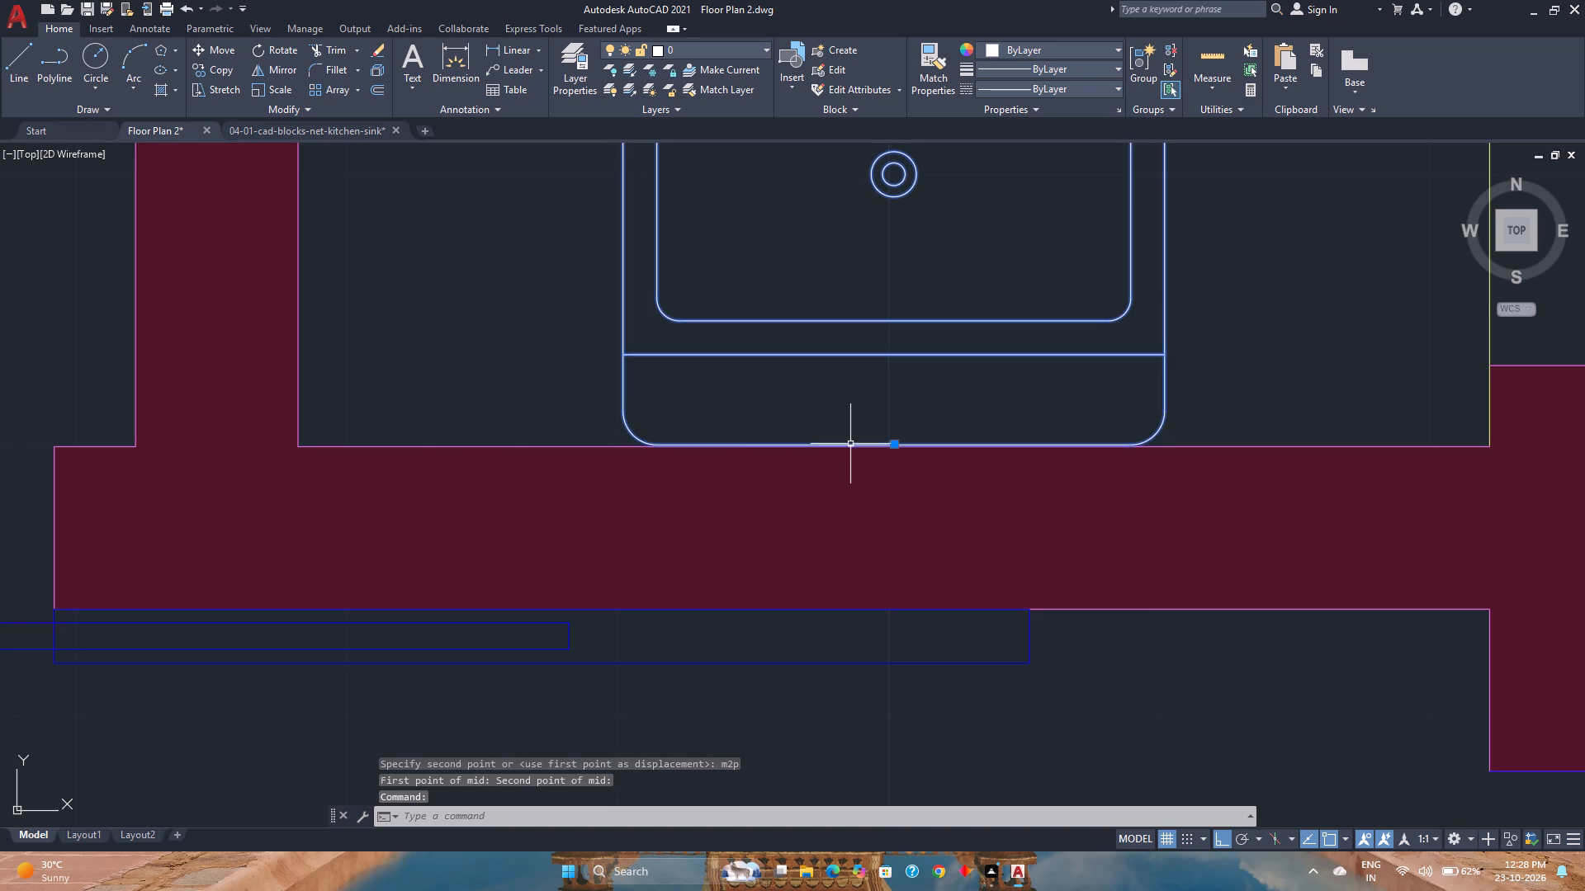
{"action": "left_click", "coordinate": [897, 441]}
{"action": "scroll", "coordinate": [894, 430], "scroll_direction": "up", "scroll_amount": 3}
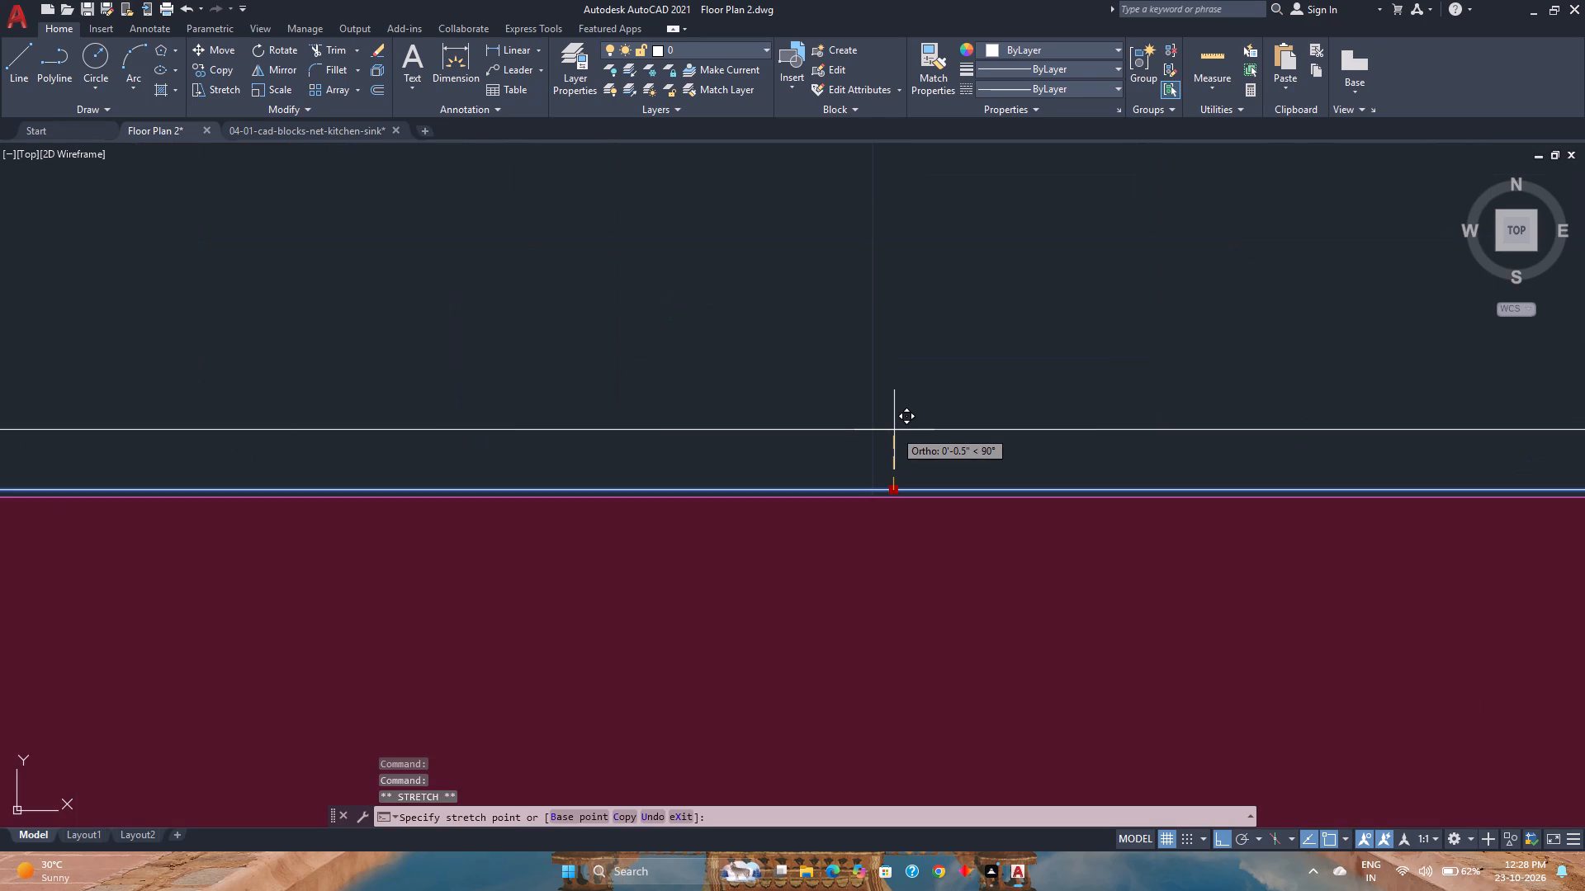
{"action": "key", "text": "1"}
{"action": "key", "text": "Return"}
{"action": "scroll", "coordinate": [893, 428], "scroll_direction": "down", "scroll_amount": 5}
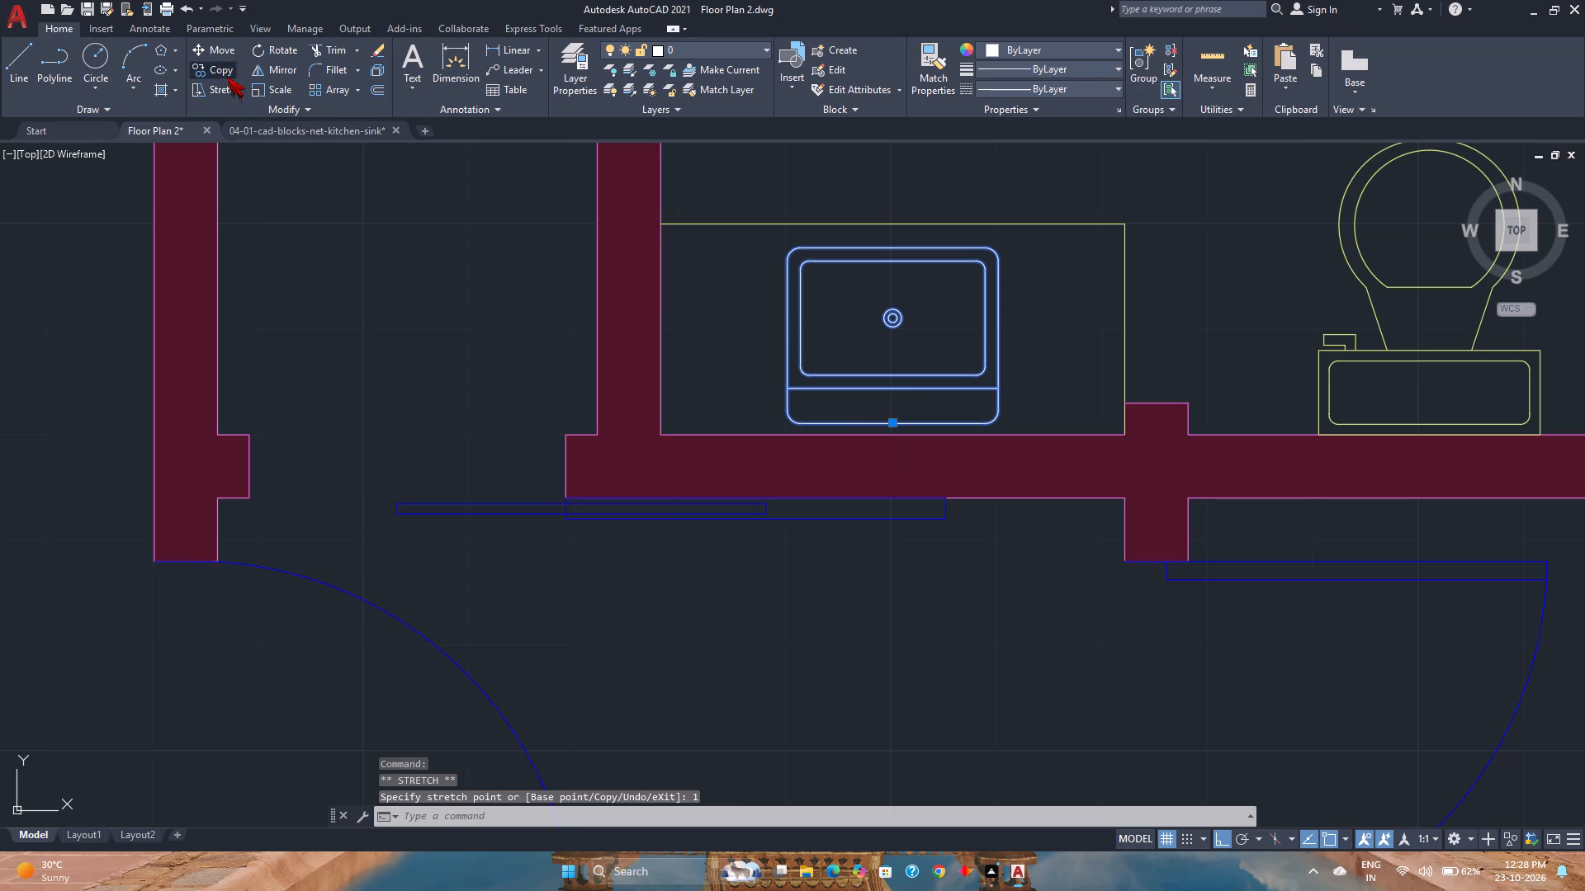
Copy the sink straight down about 6'-5" onto the long vanity counter above Storage, from wall face to wall face.
{"action": "left_click", "coordinate": [227, 77]}
{"action": "left_click", "coordinate": [890, 434]}
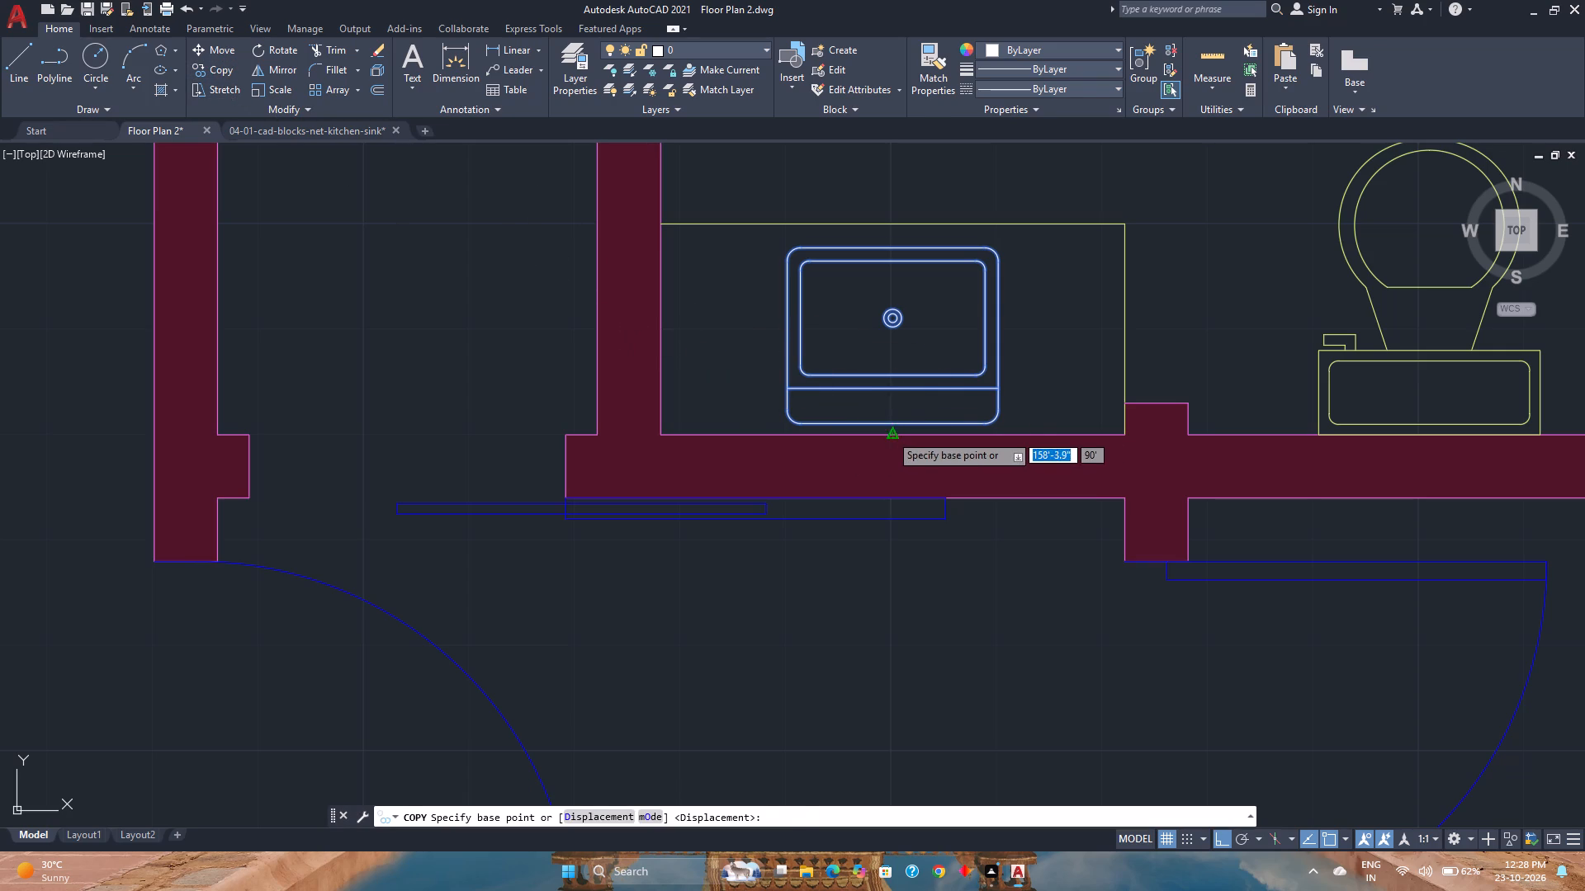
{"action": "scroll", "coordinate": [890, 434], "scroll_direction": "down", "scroll_amount": 4}
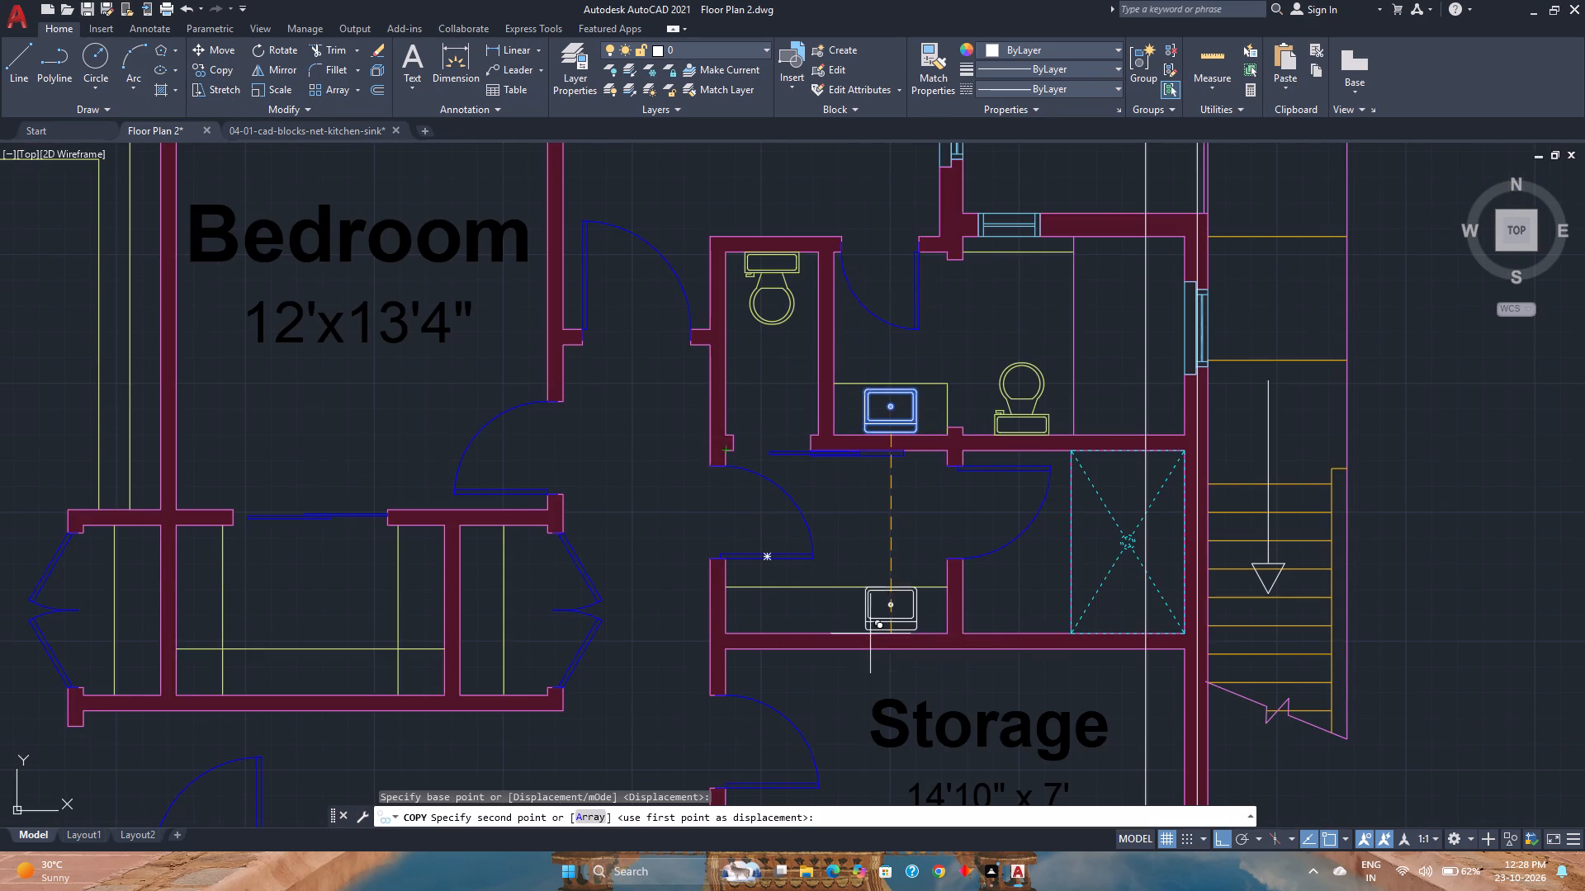
{"action": "scroll", "coordinate": [893, 638], "scroll_direction": "up", "scroll_amount": 3}
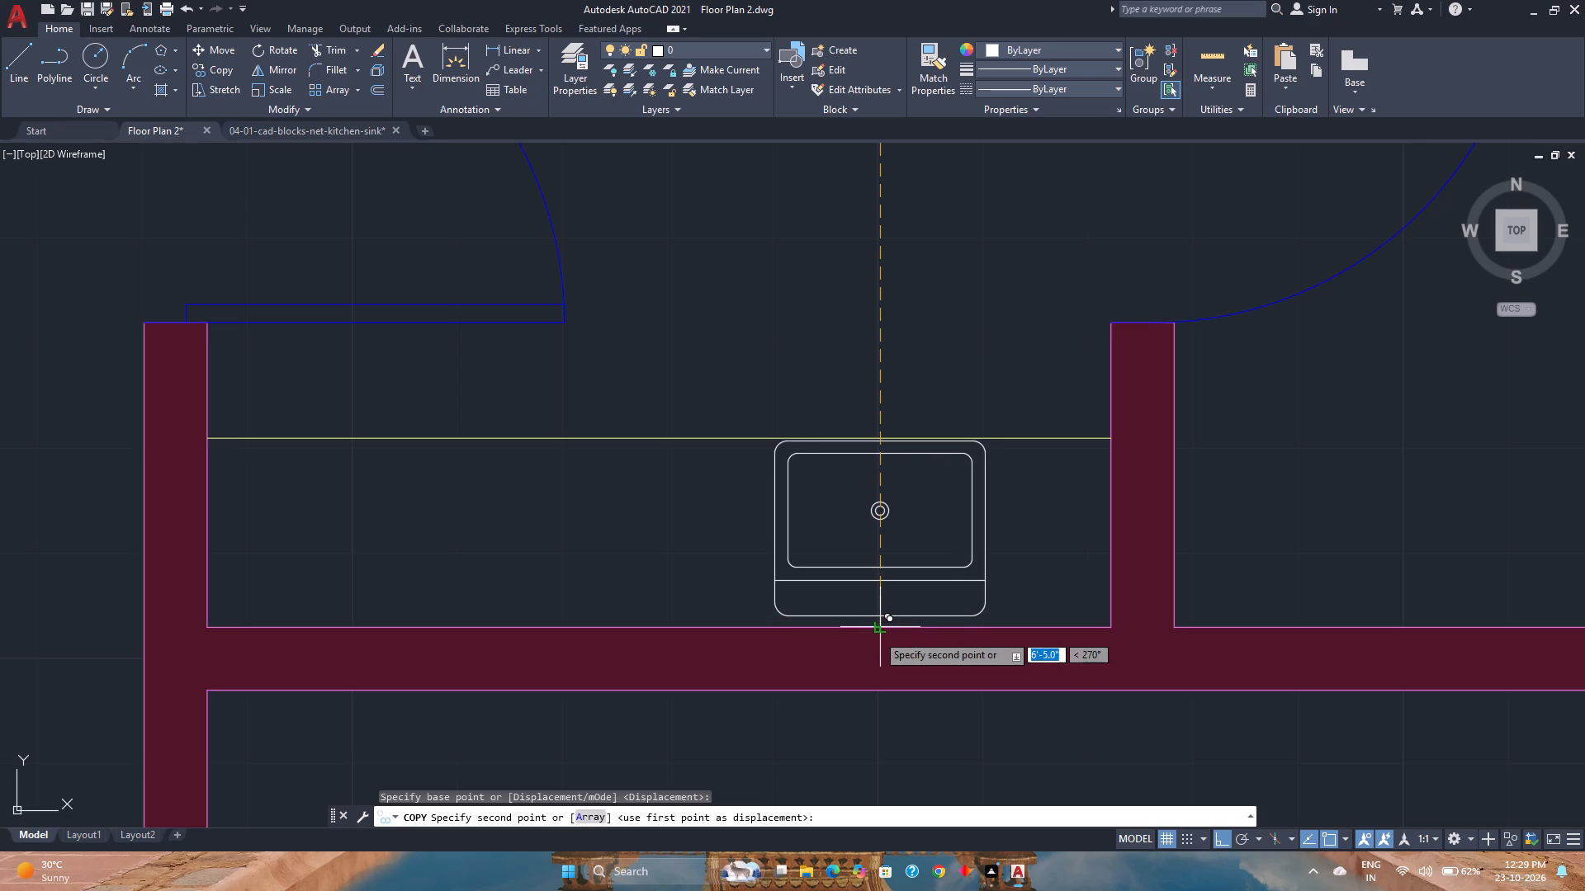
{"action": "scroll", "coordinate": [877, 634], "scroll_direction": "up", "scroll_amount": 2}
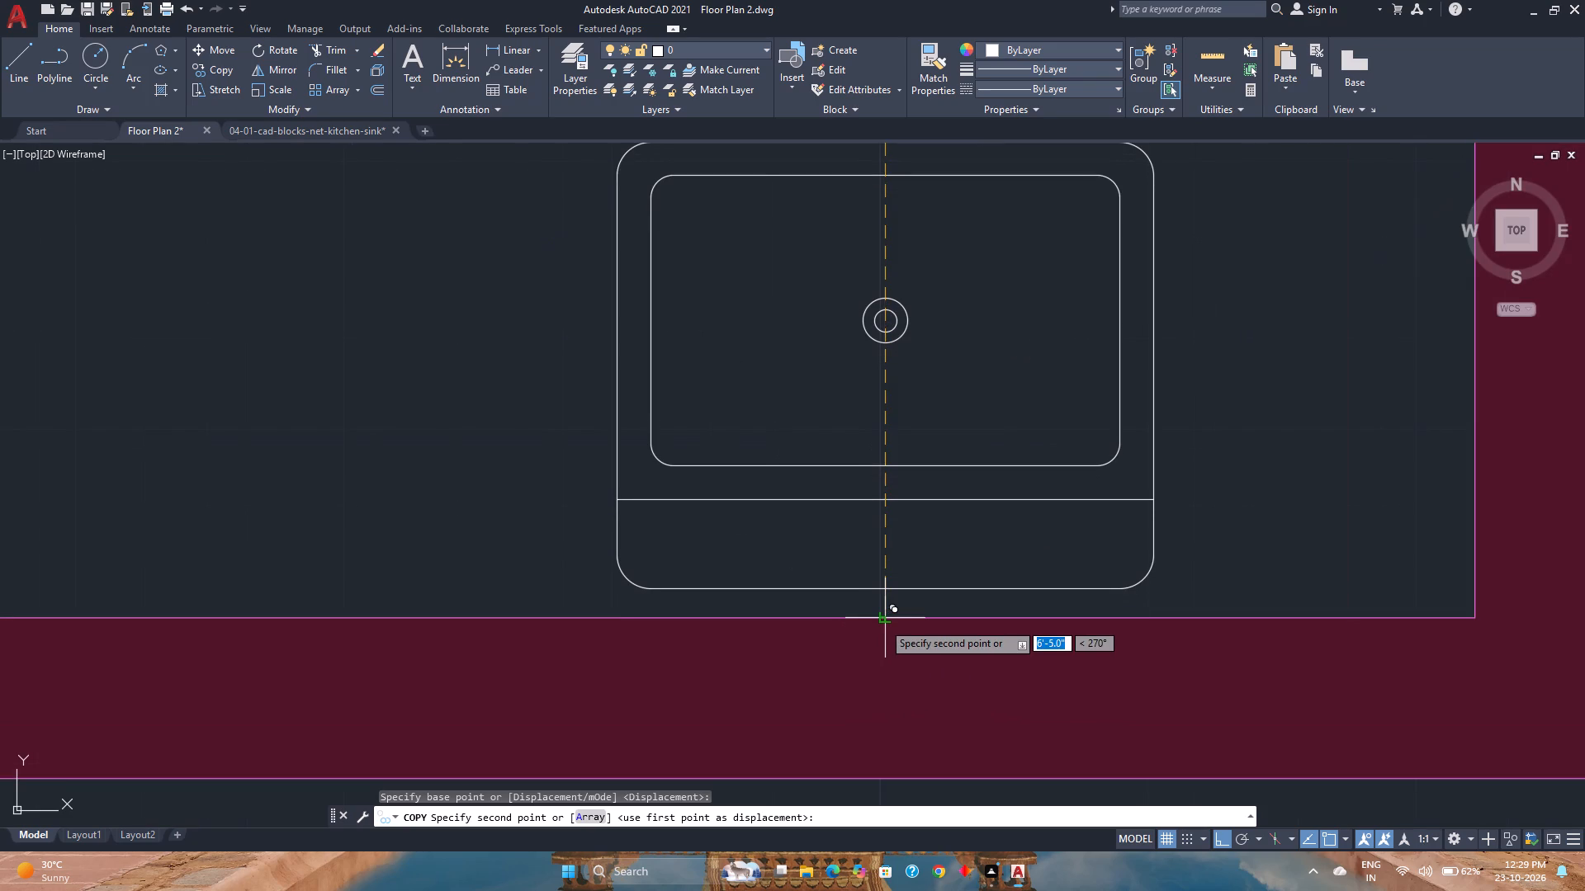
{"action": "left_click", "coordinate": [887, 620]}
{"action": "scroll", "coordinate": [887, 620], "scroll_direction": "down", "scroll_amount": 2}
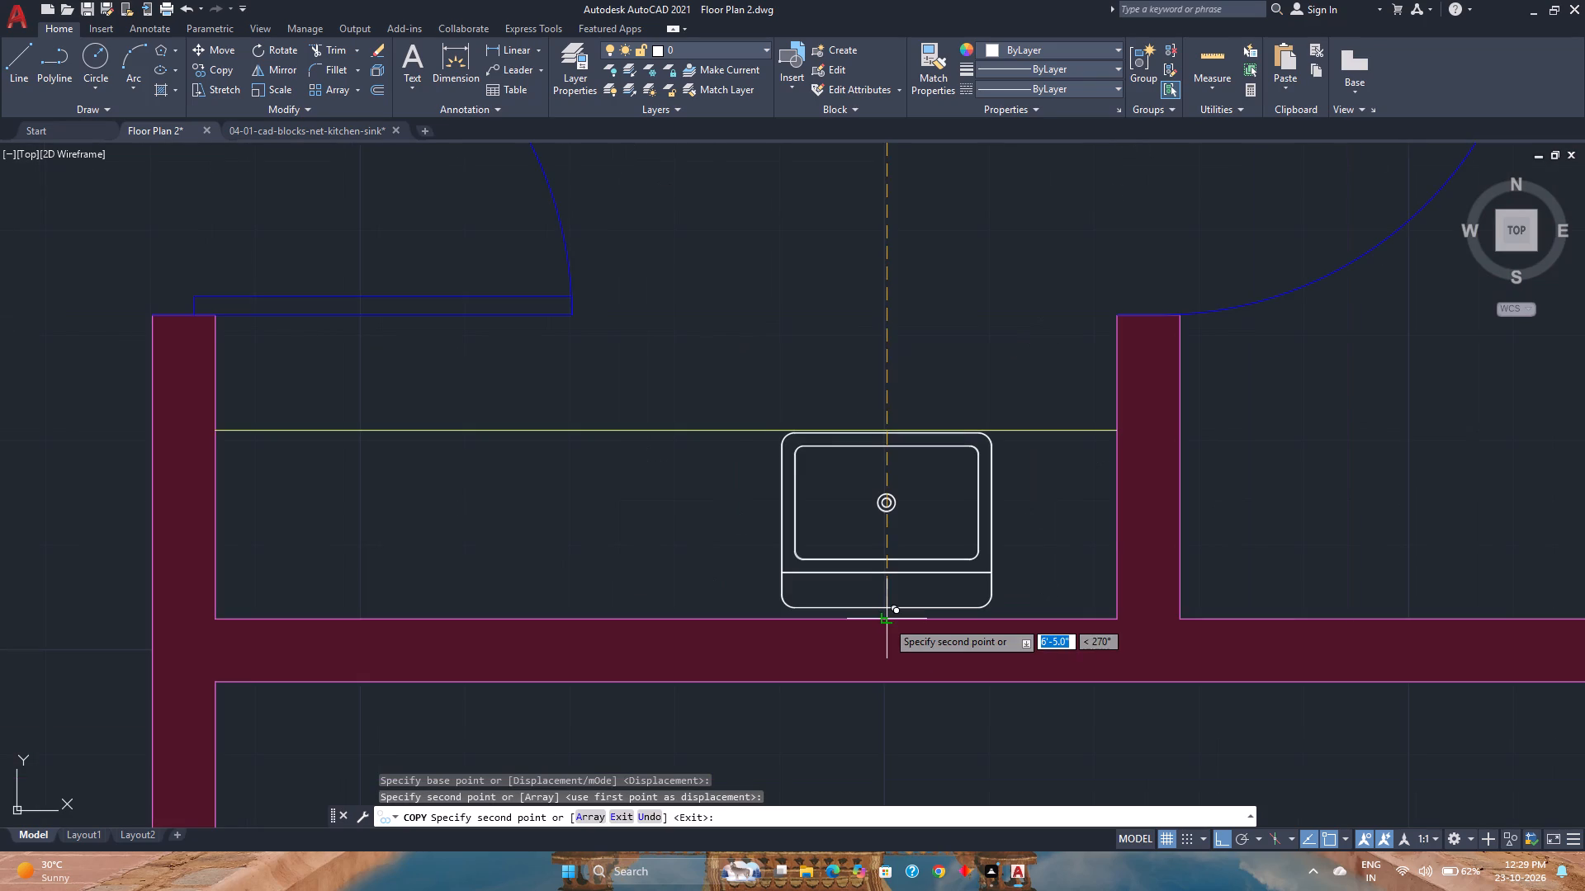
{"action": "key", "text": "Escape"}
Shift the copied sink on the long vanity 0.5 inch toward the wall behind it.
{"action": "left_click", "coordinate": [908, 607]}
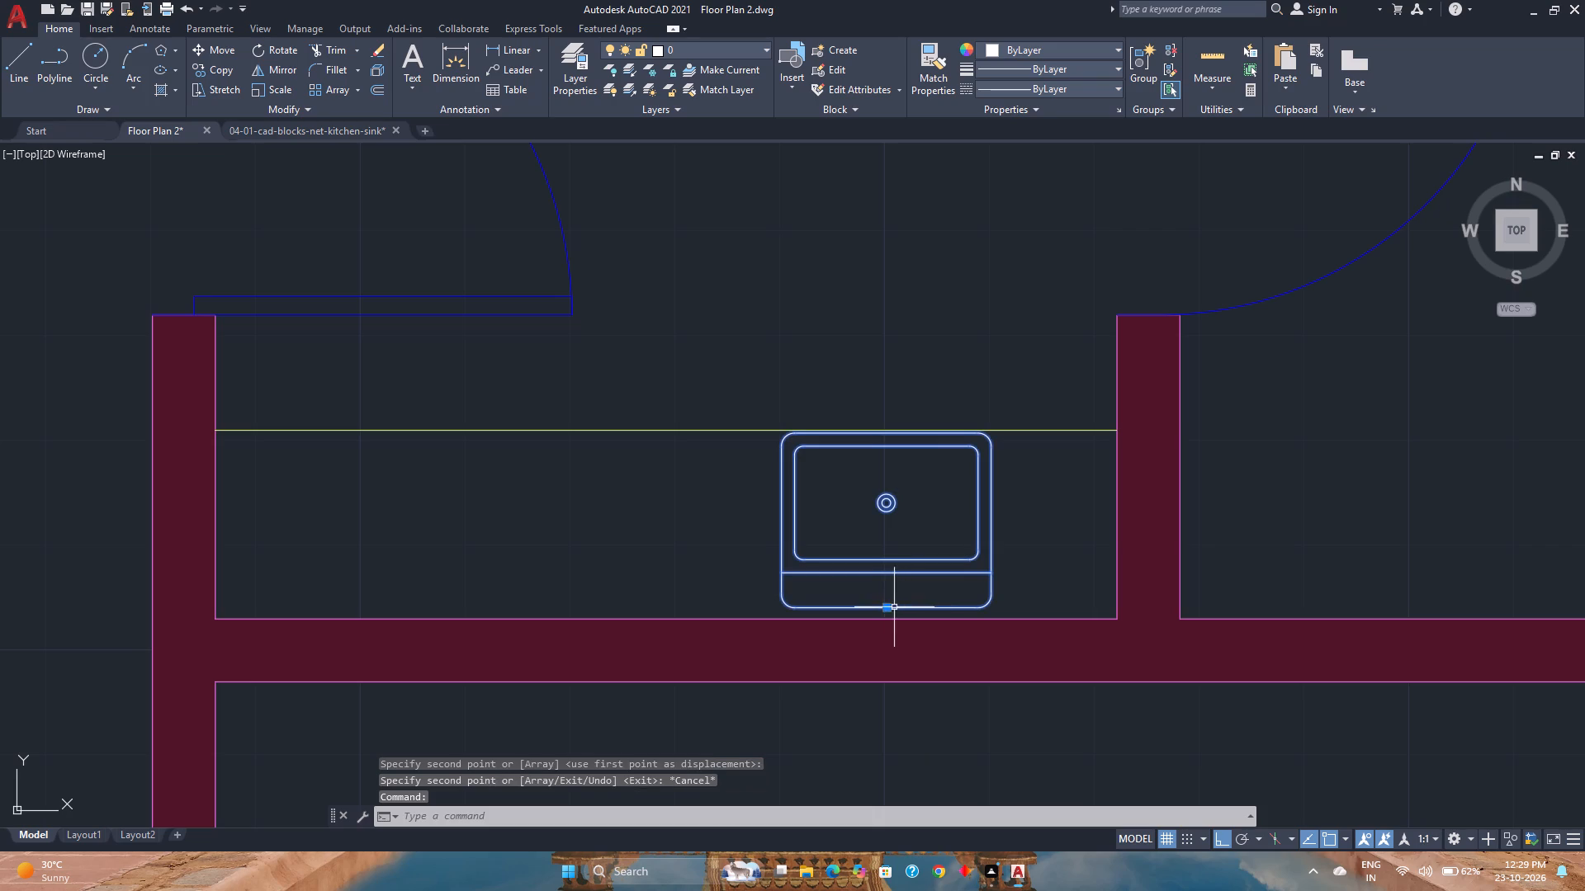
{"action": "scroll", "coordinate": [886, 602], "scroll_direction": "up", "scroll_amount": 2}
{"action": "left_click", "coordinate": [889, 617]}
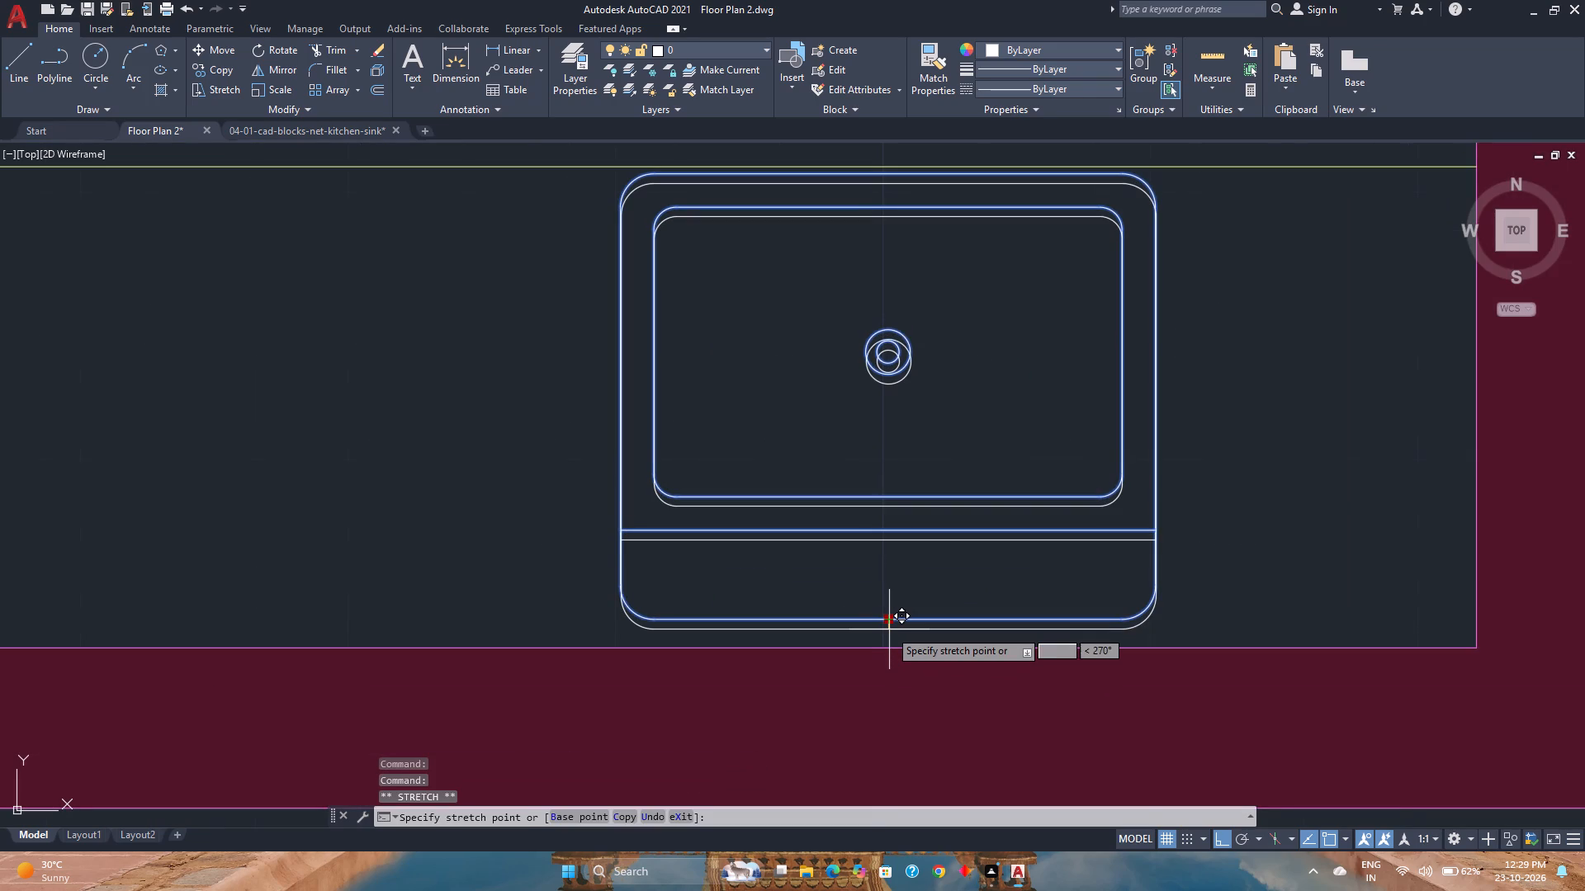
{"action": "type", "text": "0."}
{"action": "key", "text": "5"}
{"action": "key", "text": "Return"}
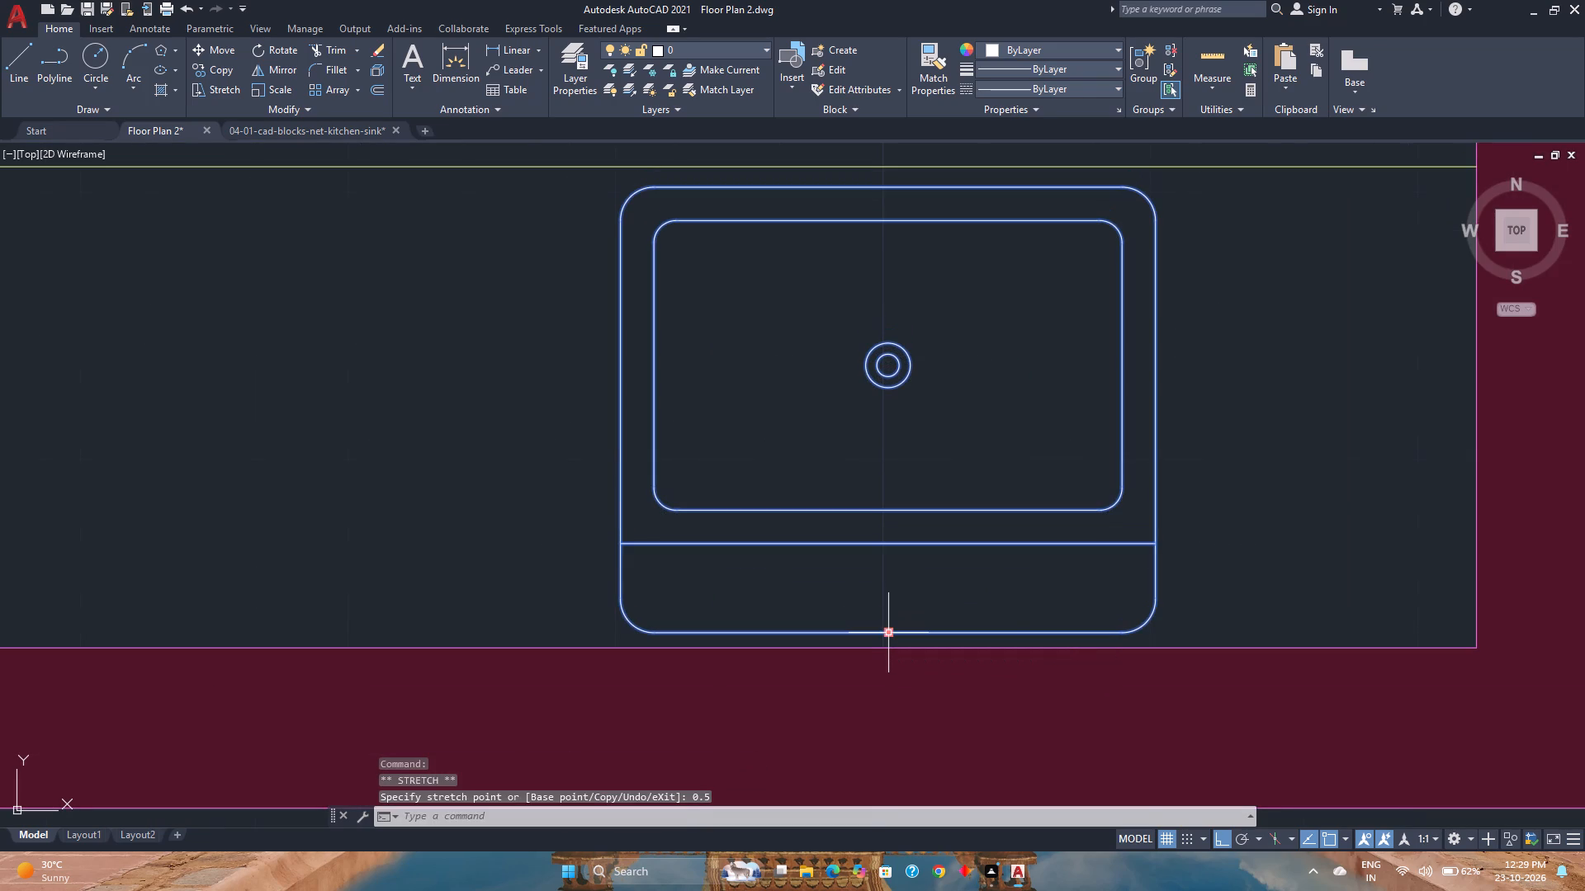
Mirror the long vanity's sink about a vertical line through the counter's midpoint, keeping the original.
{"action": "scroll", "coordinate": [889, 629], "scroll_direction": "down", "scroll_amount": 2}
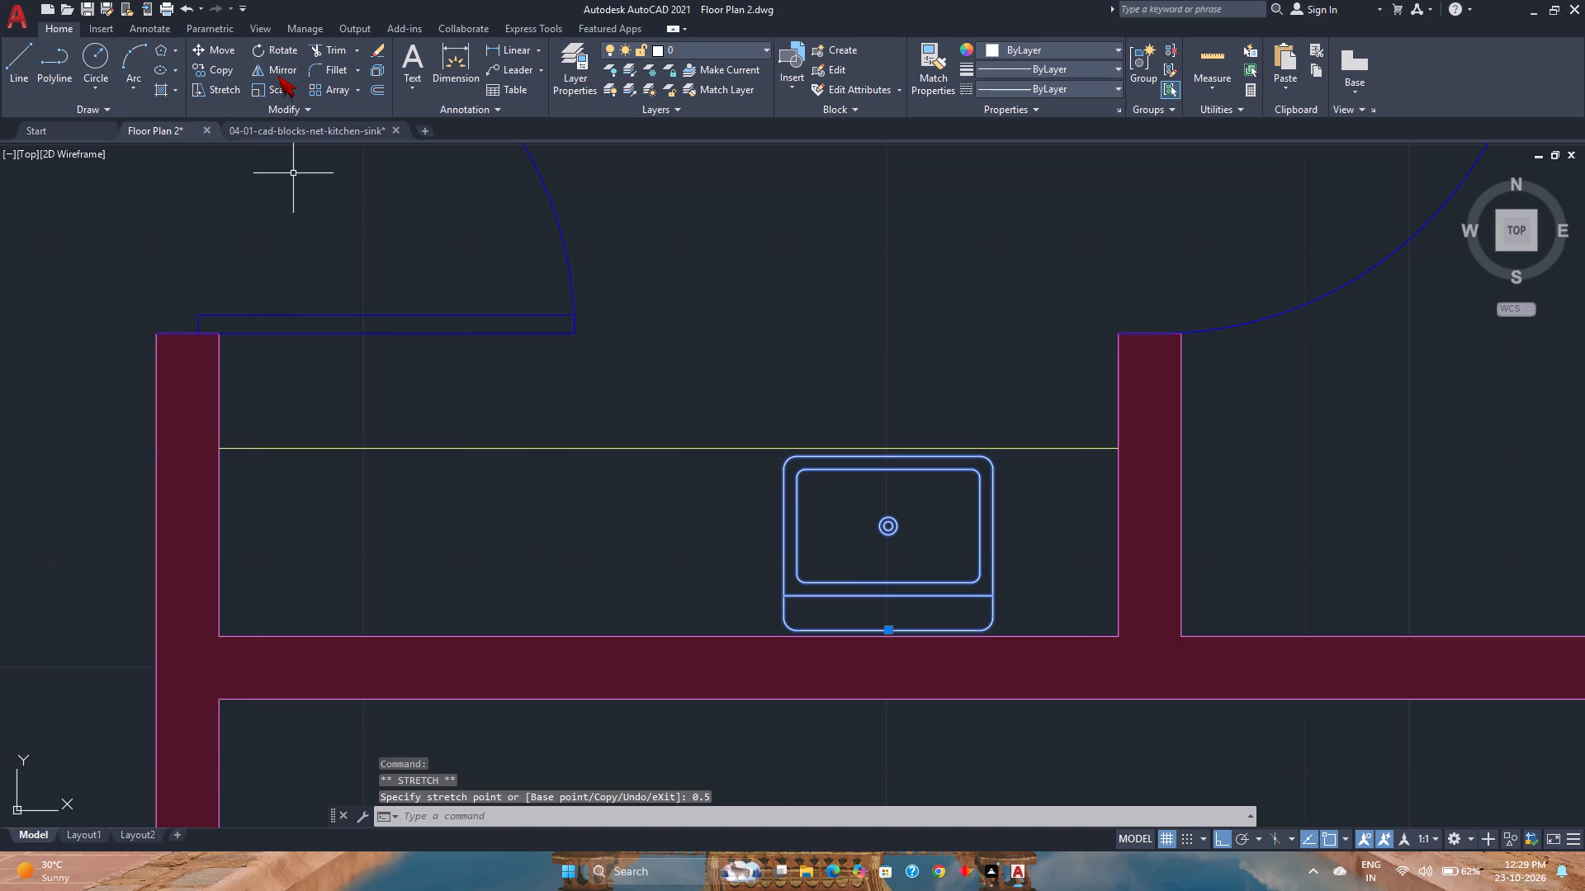
{"action": "left_click", "coordinate": [278, 76]}
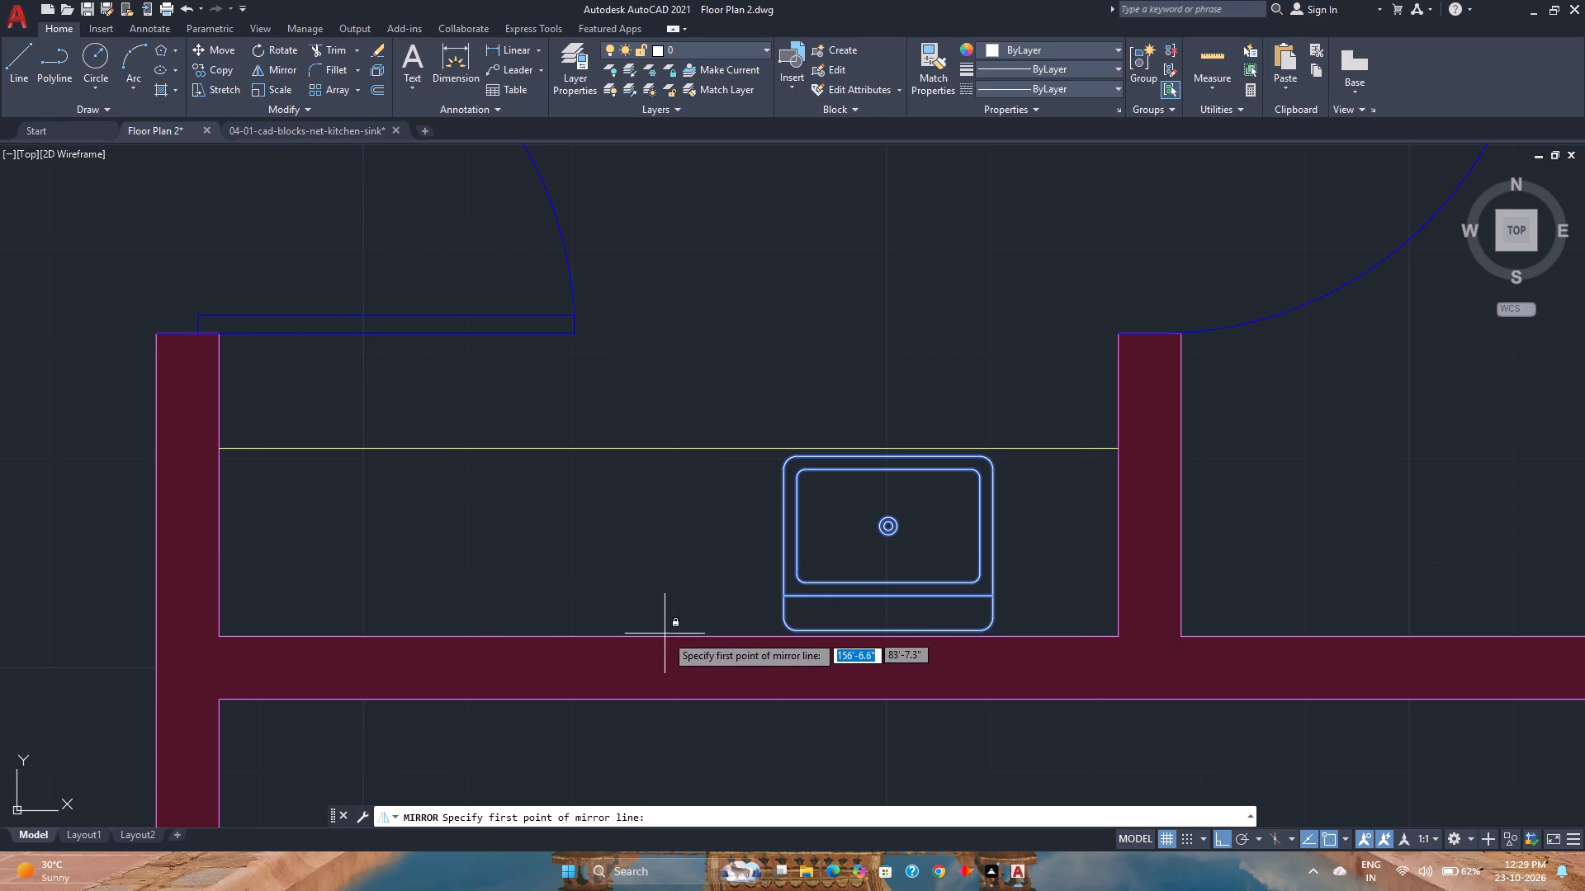
{"action": "left_click", "coordinate": [671, 636]}
{"action": "left_click", "coordinate": [668, 493]}
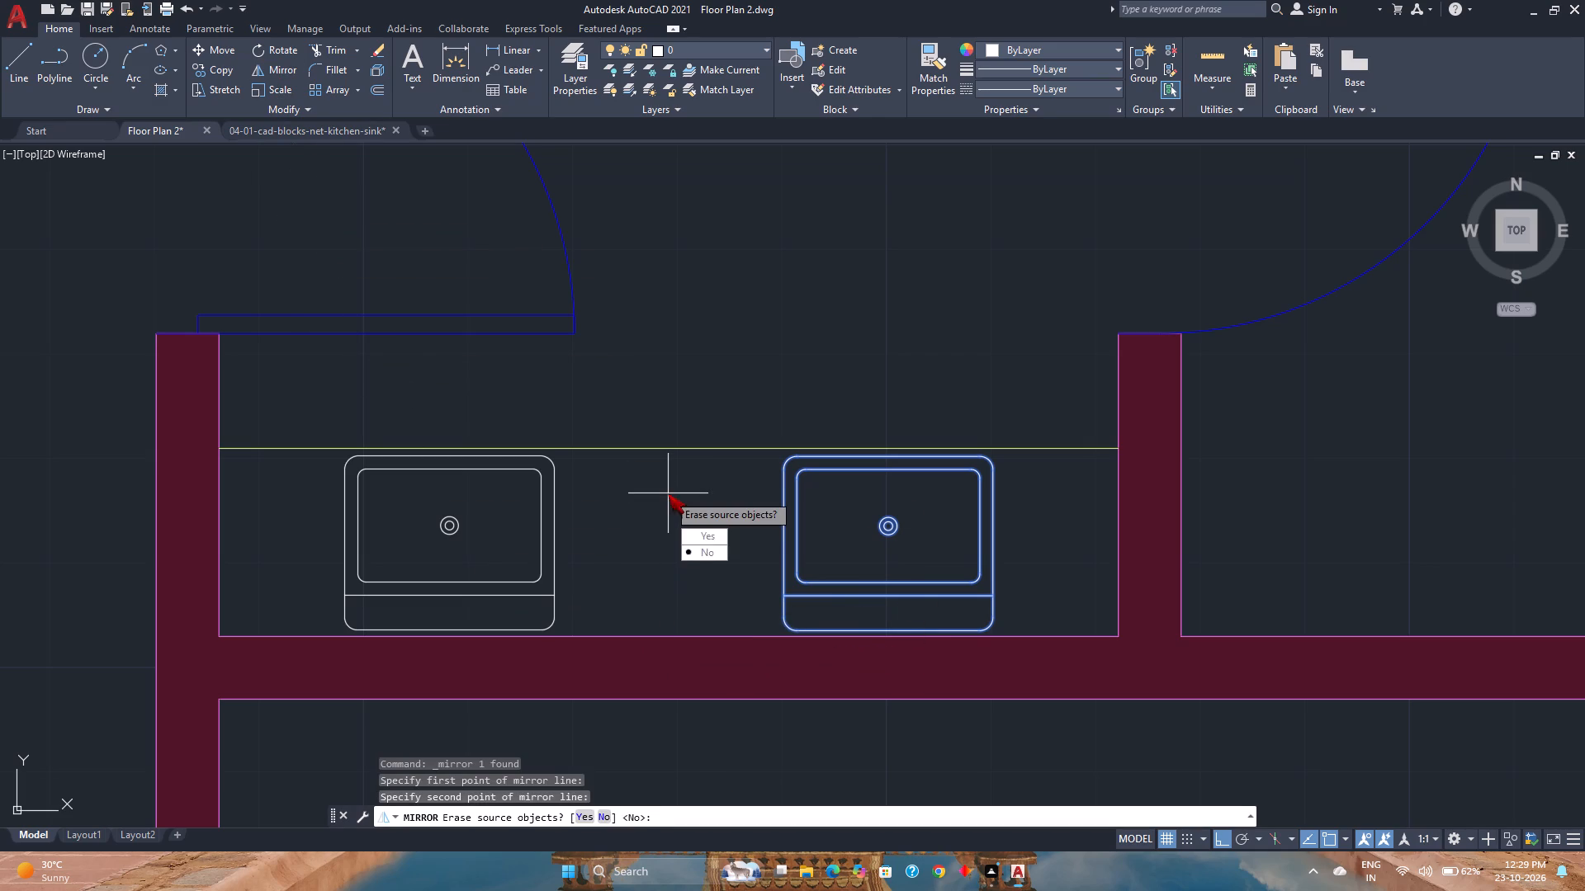
{"action": "left_click", "coordinate": [705, 556]}
Save the drawing.
{"action": "scroll", "coordinate": [657, 517], "scroll_direction": "down", "scroll_amount": 3}
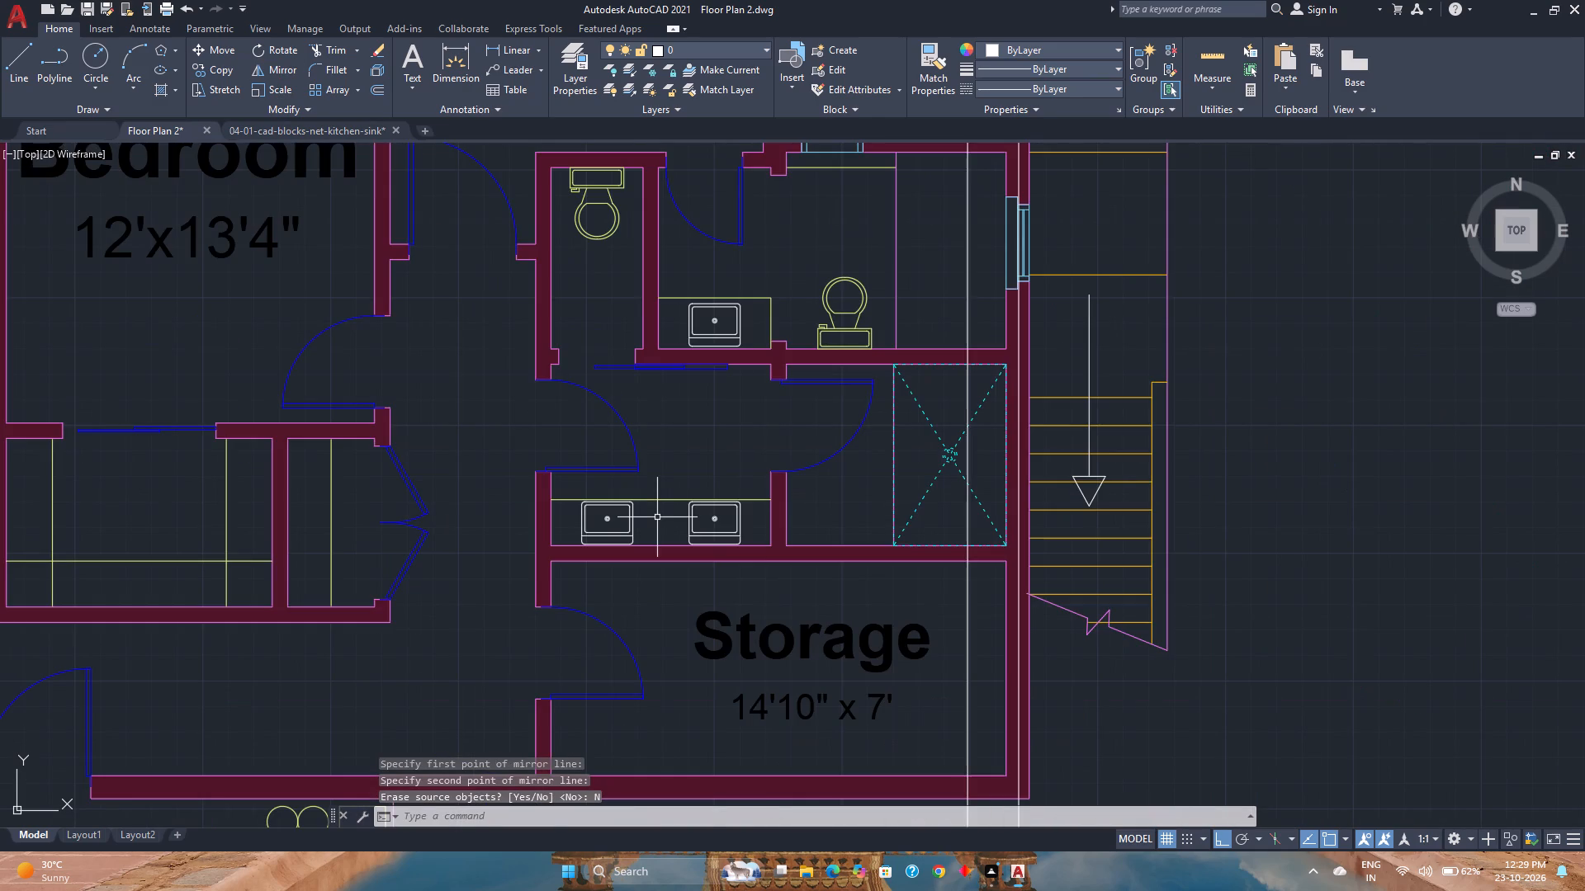
{"action": "key", "text": "ctrl+s"}
Select all sinks similar to the one on the vanity above Storage and assign them to the Utilities layer.
{"action": "scroll", "coordinate": [657, 517], "scroll_direction": "down", "scroll_amount": 3}
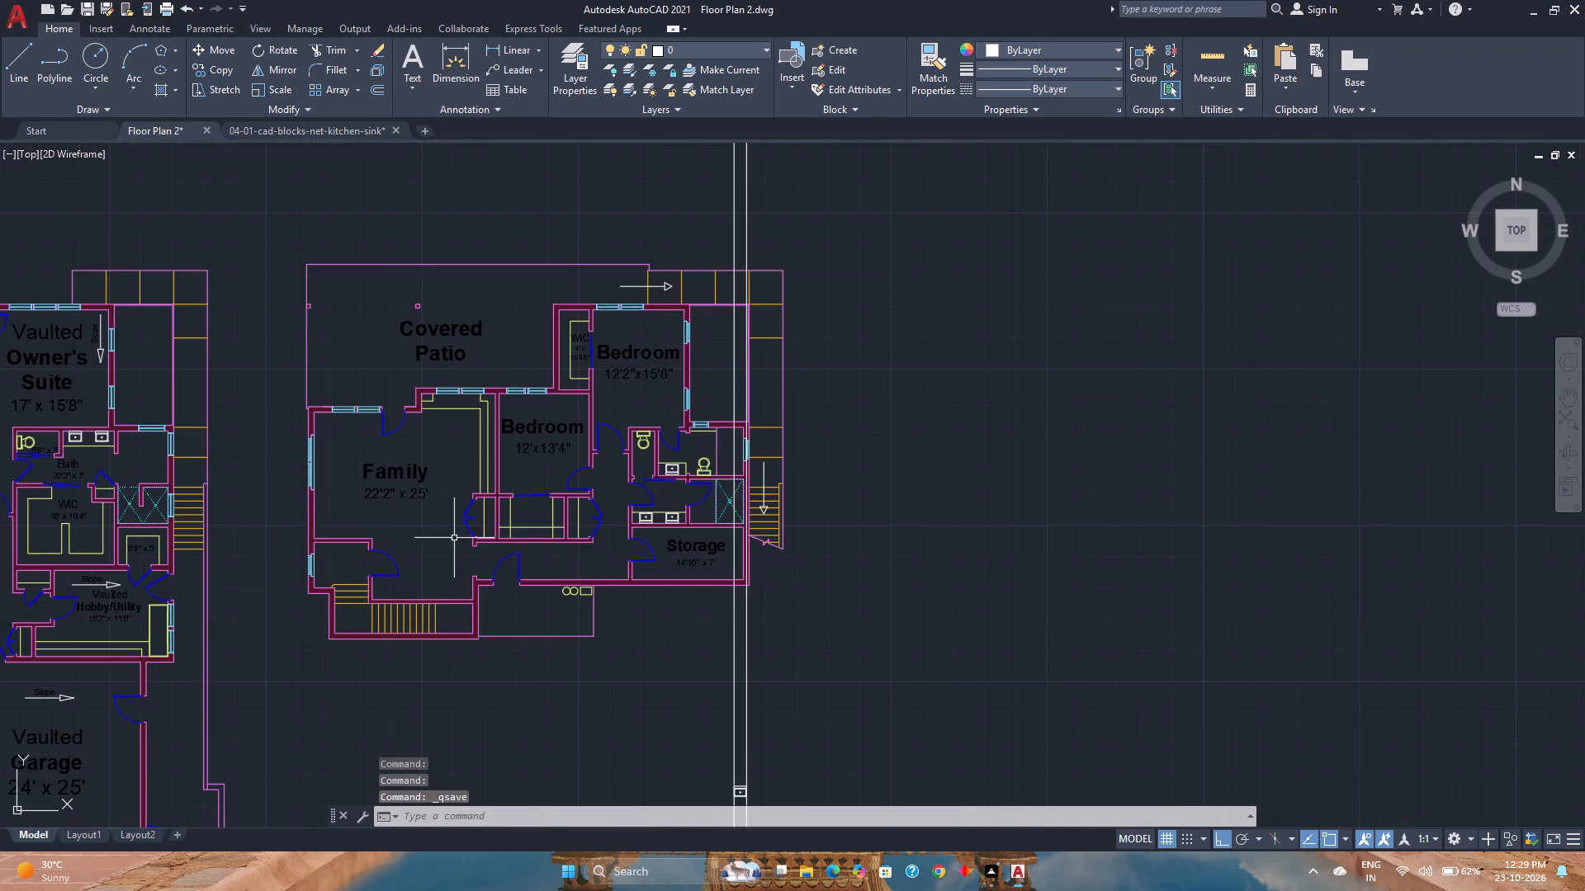
{"action": "middle_click", "coordinate": [373, 551]}
{"action": "middle_click_drag", "start_coordinate": [376, 551], "coordinate": [524, 540]}
{"action": "middle_click", "coordinate": [535, 538]}
{"action": "middle_click", "coordinate": [548, 538]}
{"action": "middle_click", "coordinate": [556, 538]}
{"action": "middle_click_drag", "start_coordinate": [556, 538], "coordinate": [570, 537]}
{"action": "middle_click", "coordinate": [596, 535]}
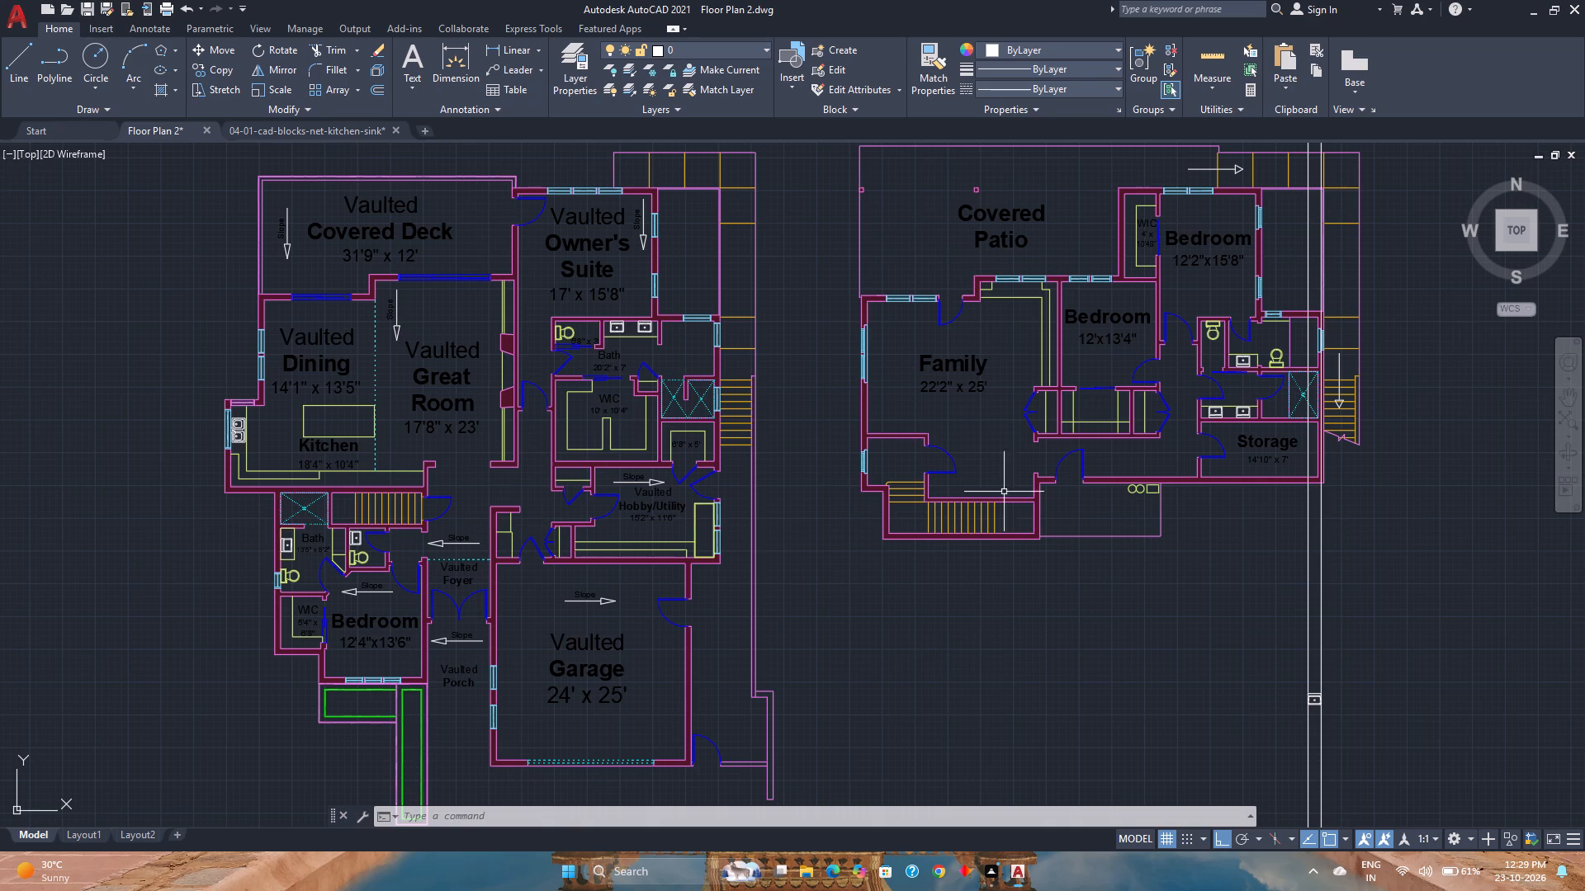
{"action": "scroll", "coordinate": [1247, 410], "scroll_direction": "up", "scroll_amount": 2}
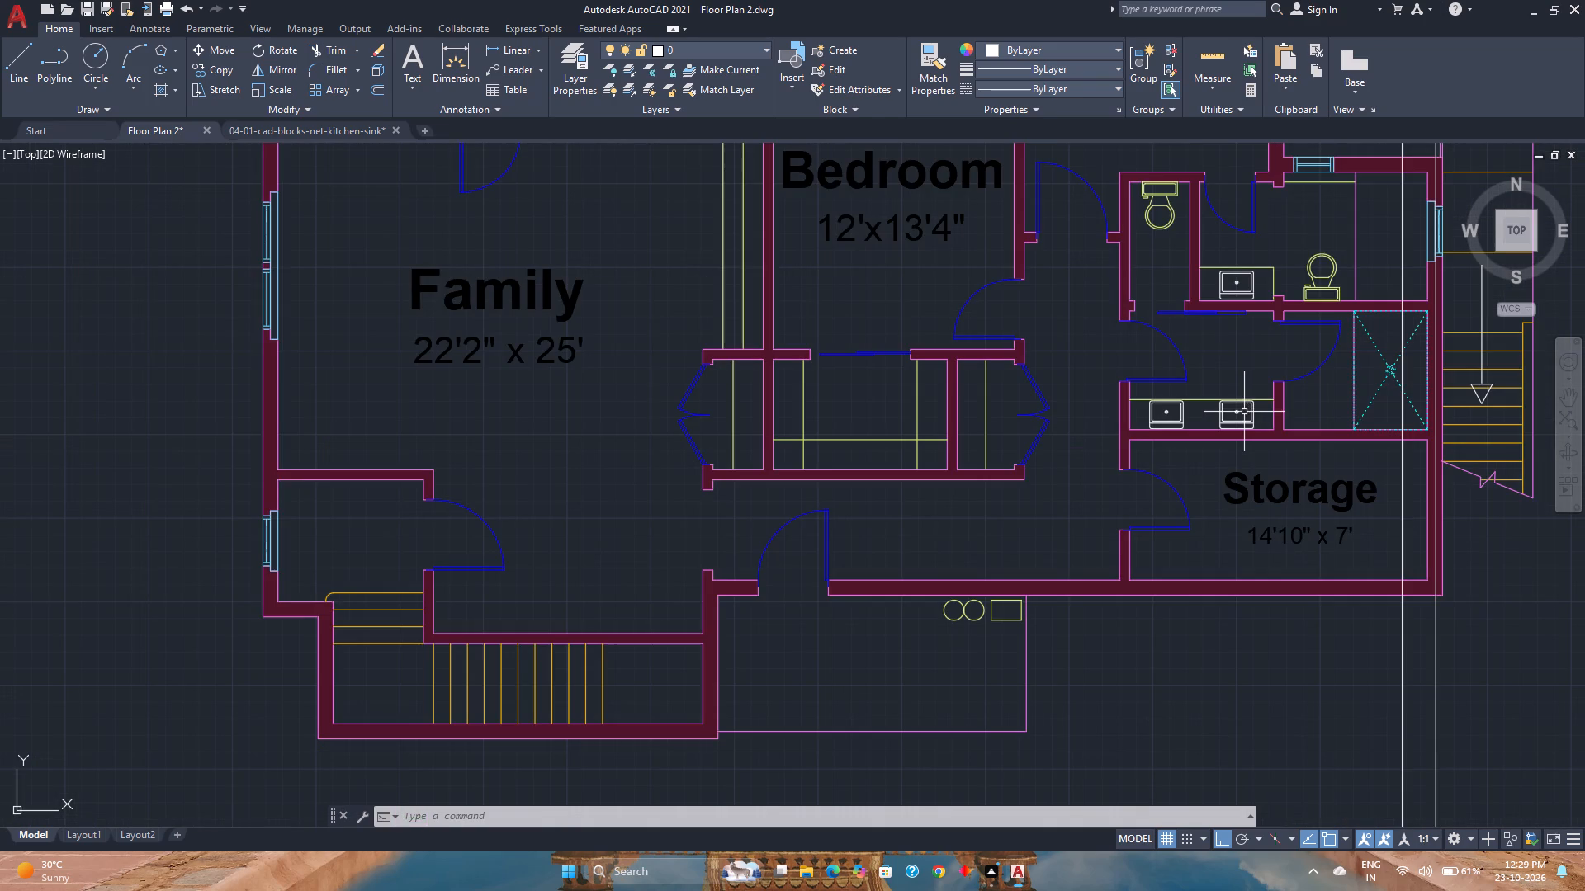
{"action": "left_click", "coordinate": [1228, 419]}
{"action": "right_click", "coordinate": [1228, 419]}
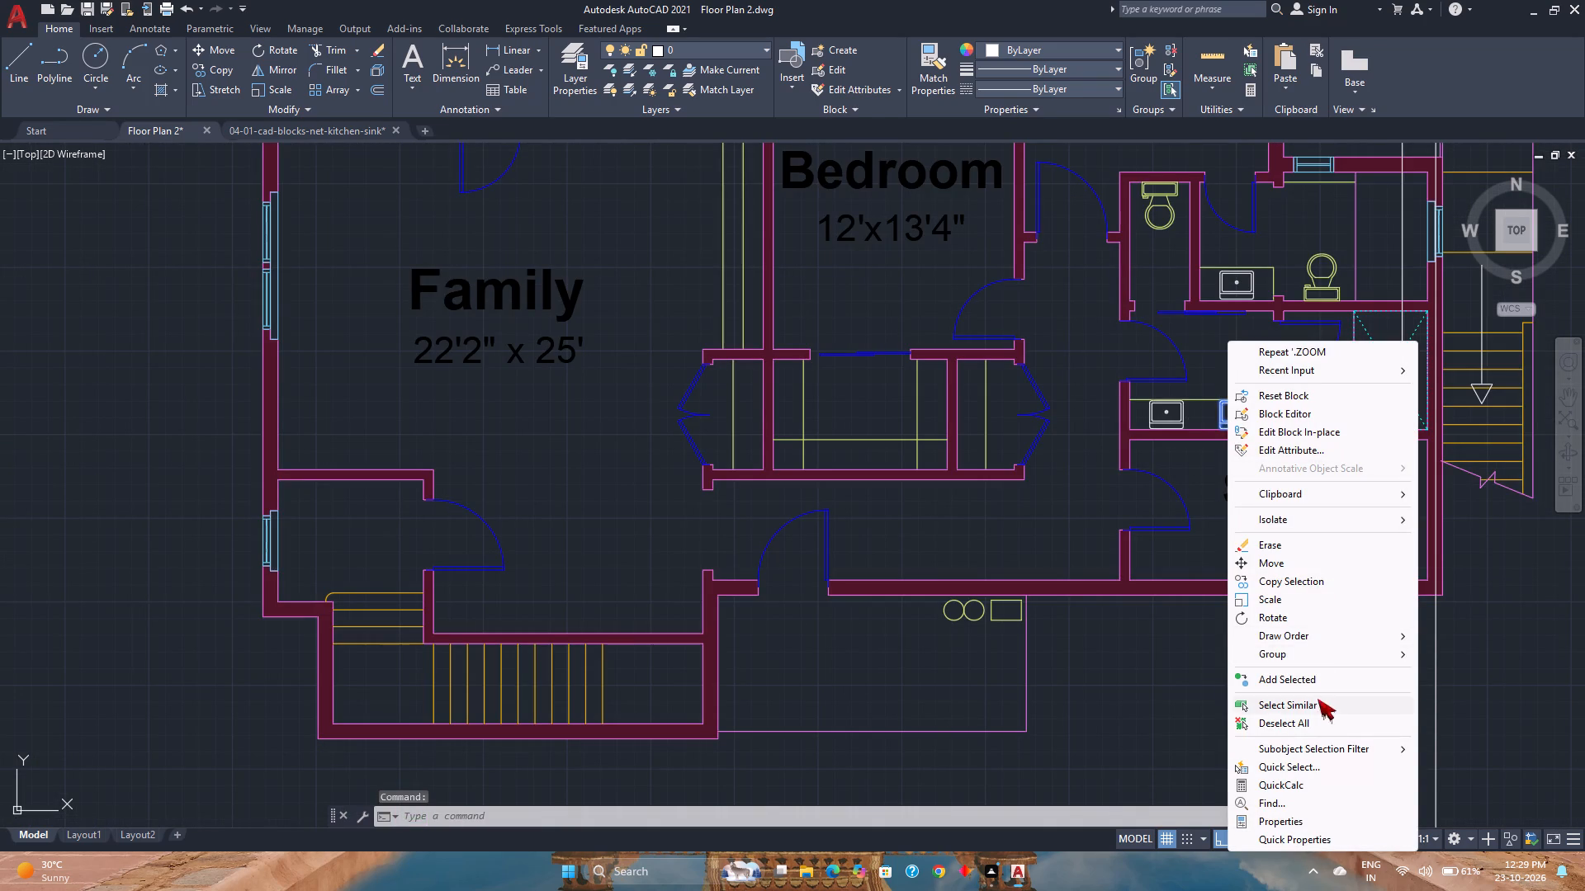
{"action": "left_click", "coordinate": [1318, 700]}
{"action": "scroll", "coordinate": [966, 546], "scroll_direction": "down", "scroll_amount": 3}
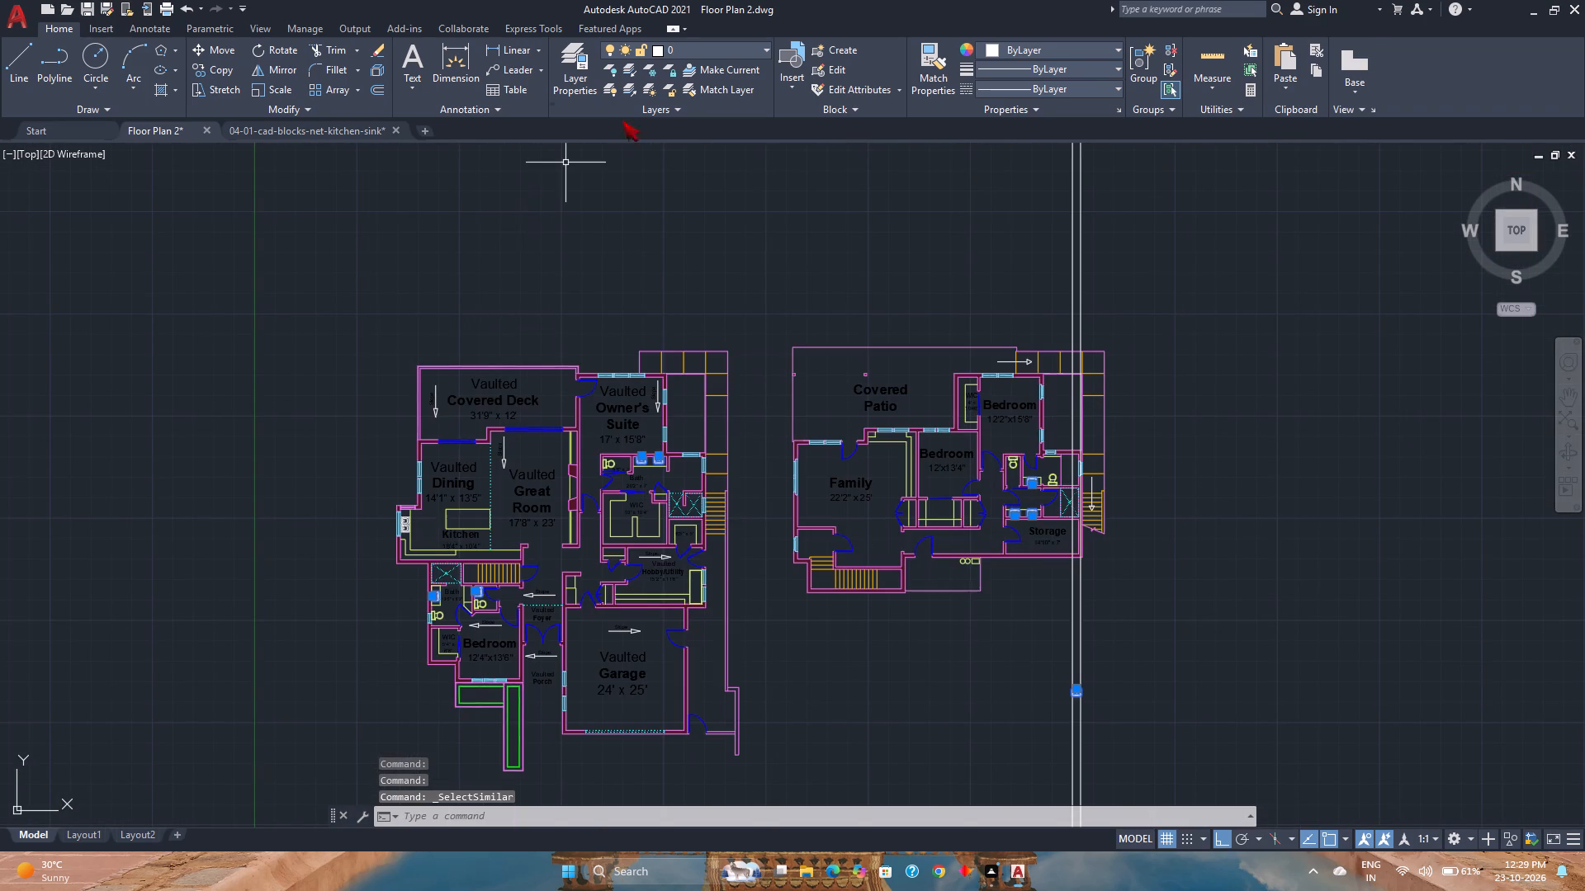
{"action": "left_click", "coordinate": [712, 52]}
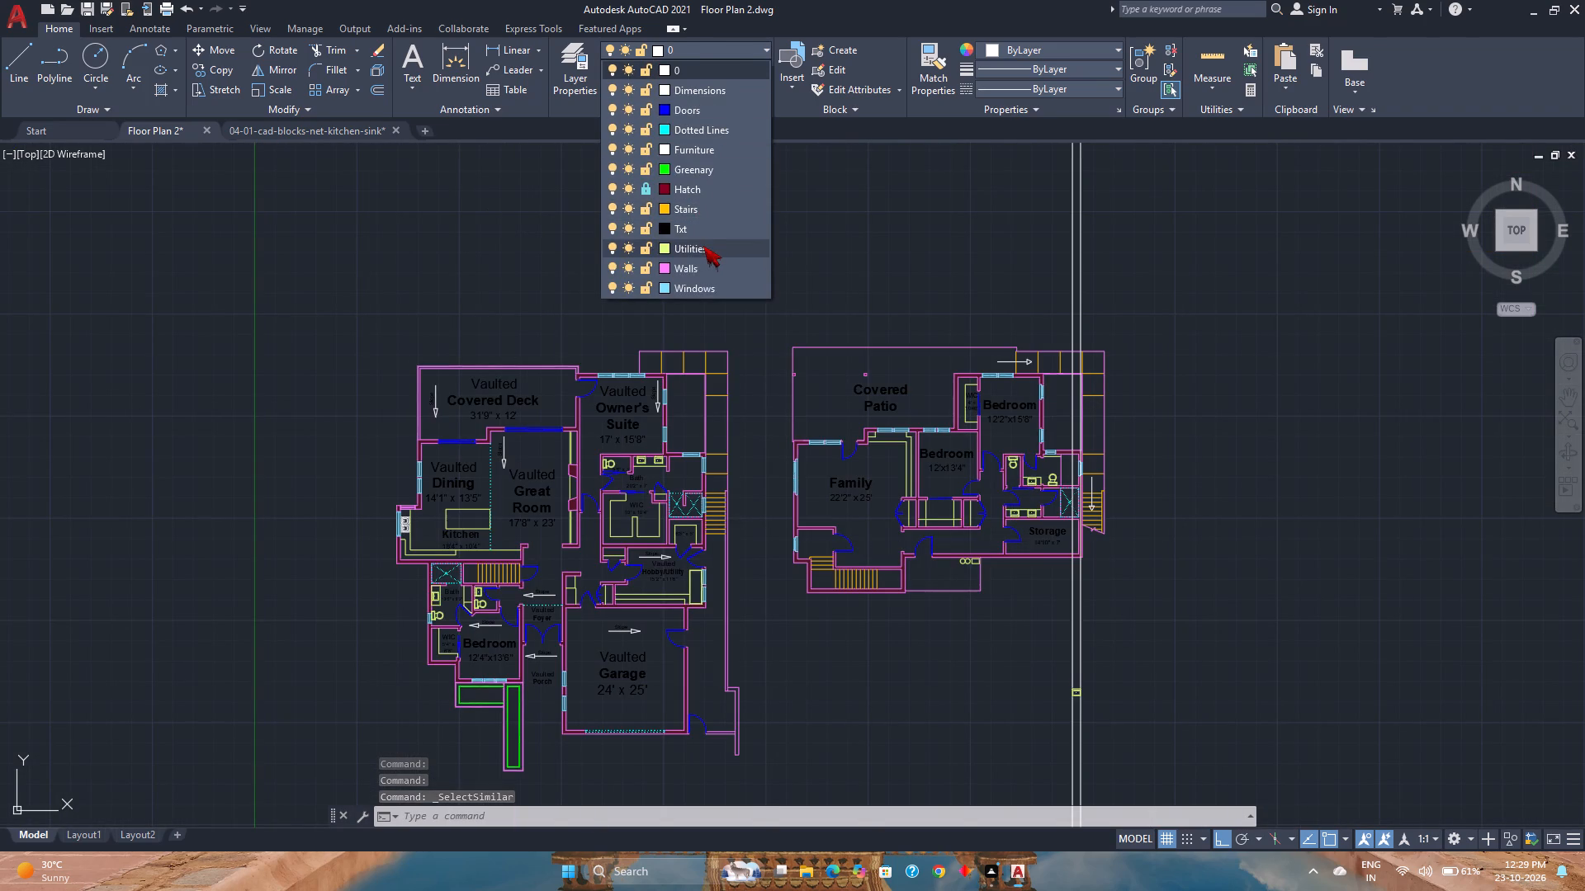
{"action": "left_click", "coordinate": [703, 246]}
{"action": "key", "text": "Escape"}
Save the drawing with the updated sink layer.
{"action": "scroll", "coordinate": [762, 447], "scroll_direction": "up", "scroll_amount": 1}
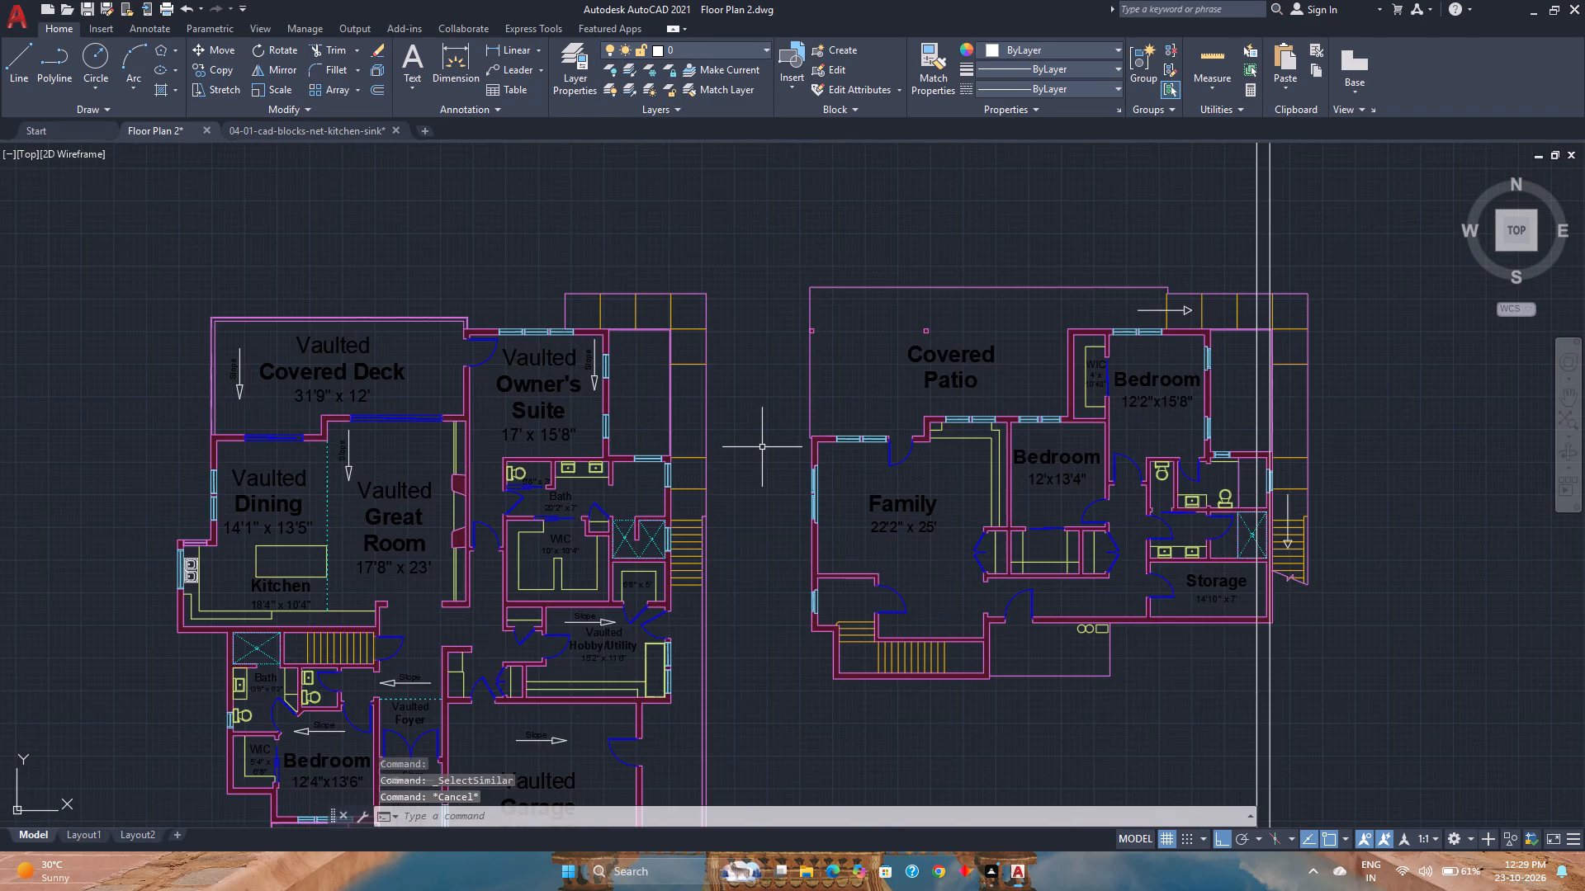
{"action": "key", "text": "ctrl+s"}
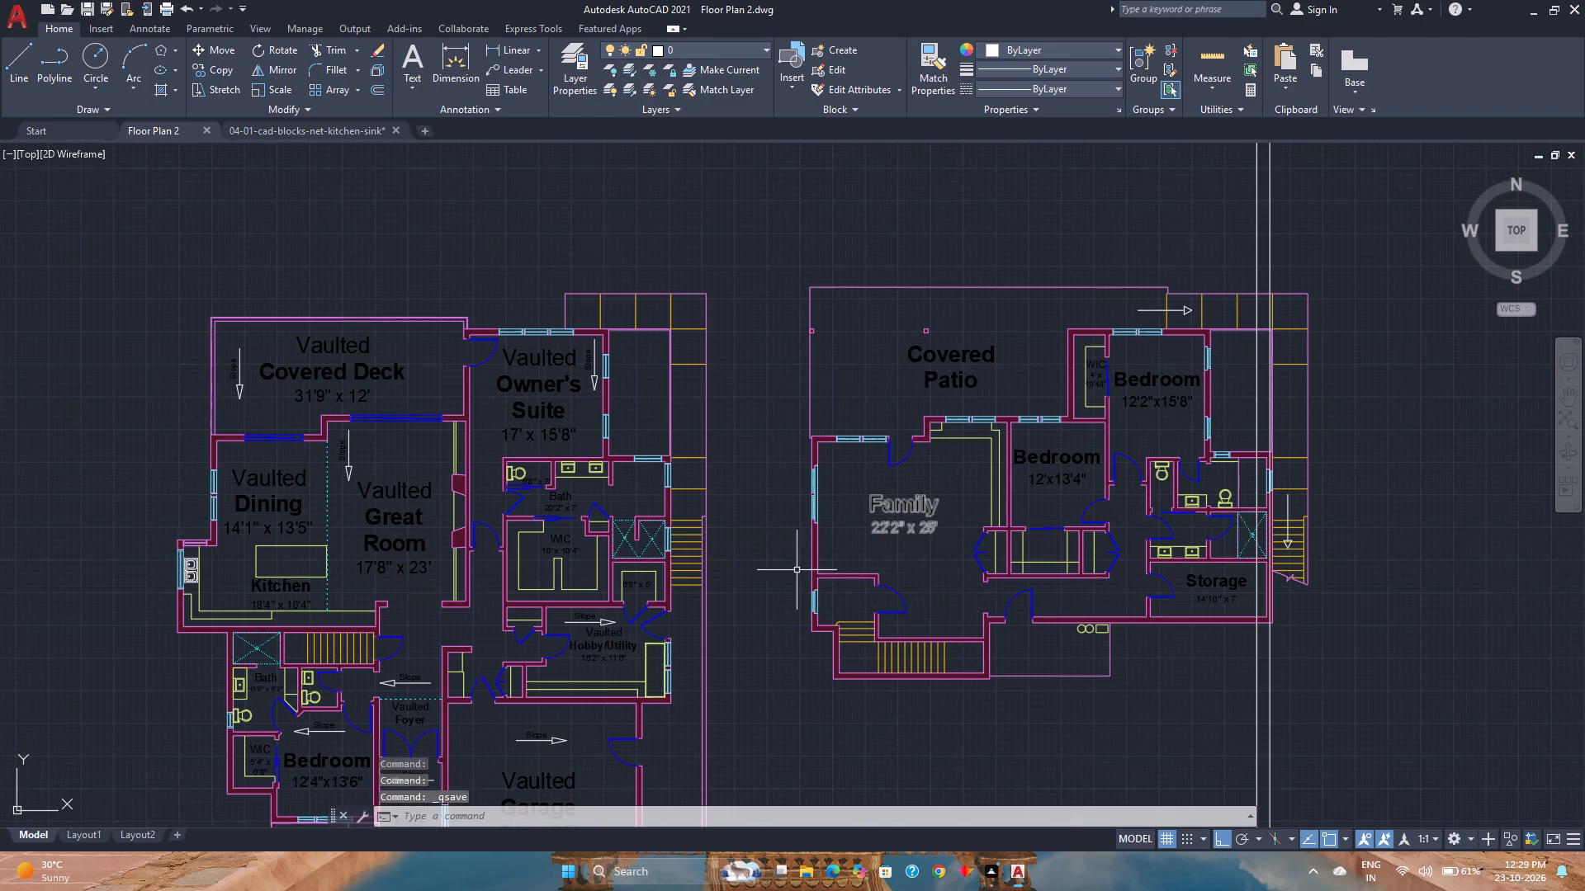
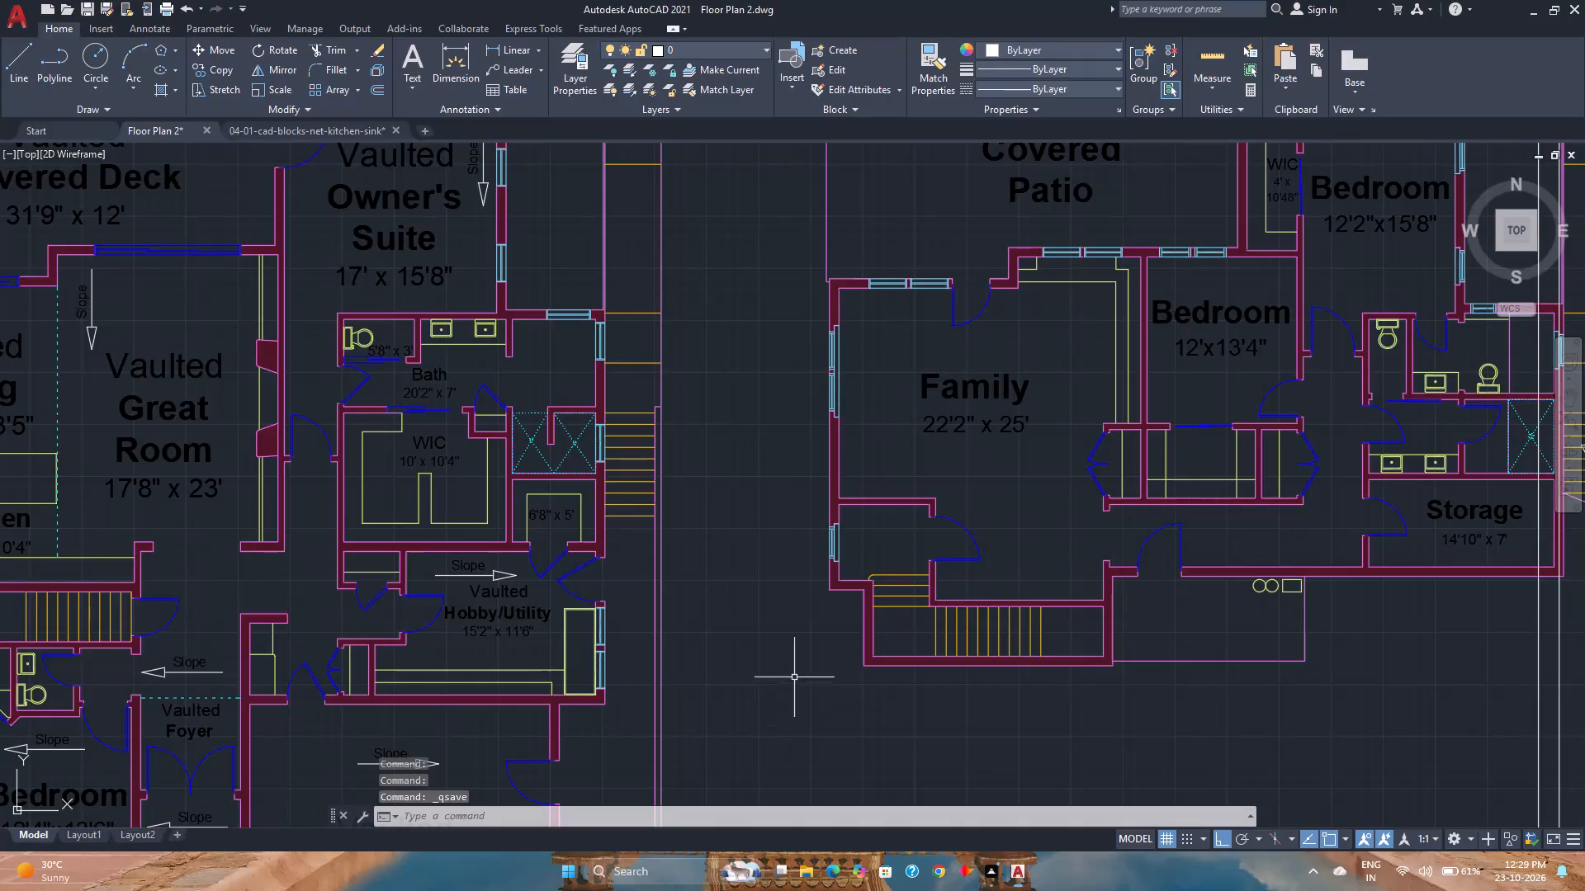
Assign the kitchen's double-bowl sink beside the window to the Utilities layer.
{"action": "scroll", "coordinate": [701, 604], "scroll_direction": "down", "scroll_amount": 1}
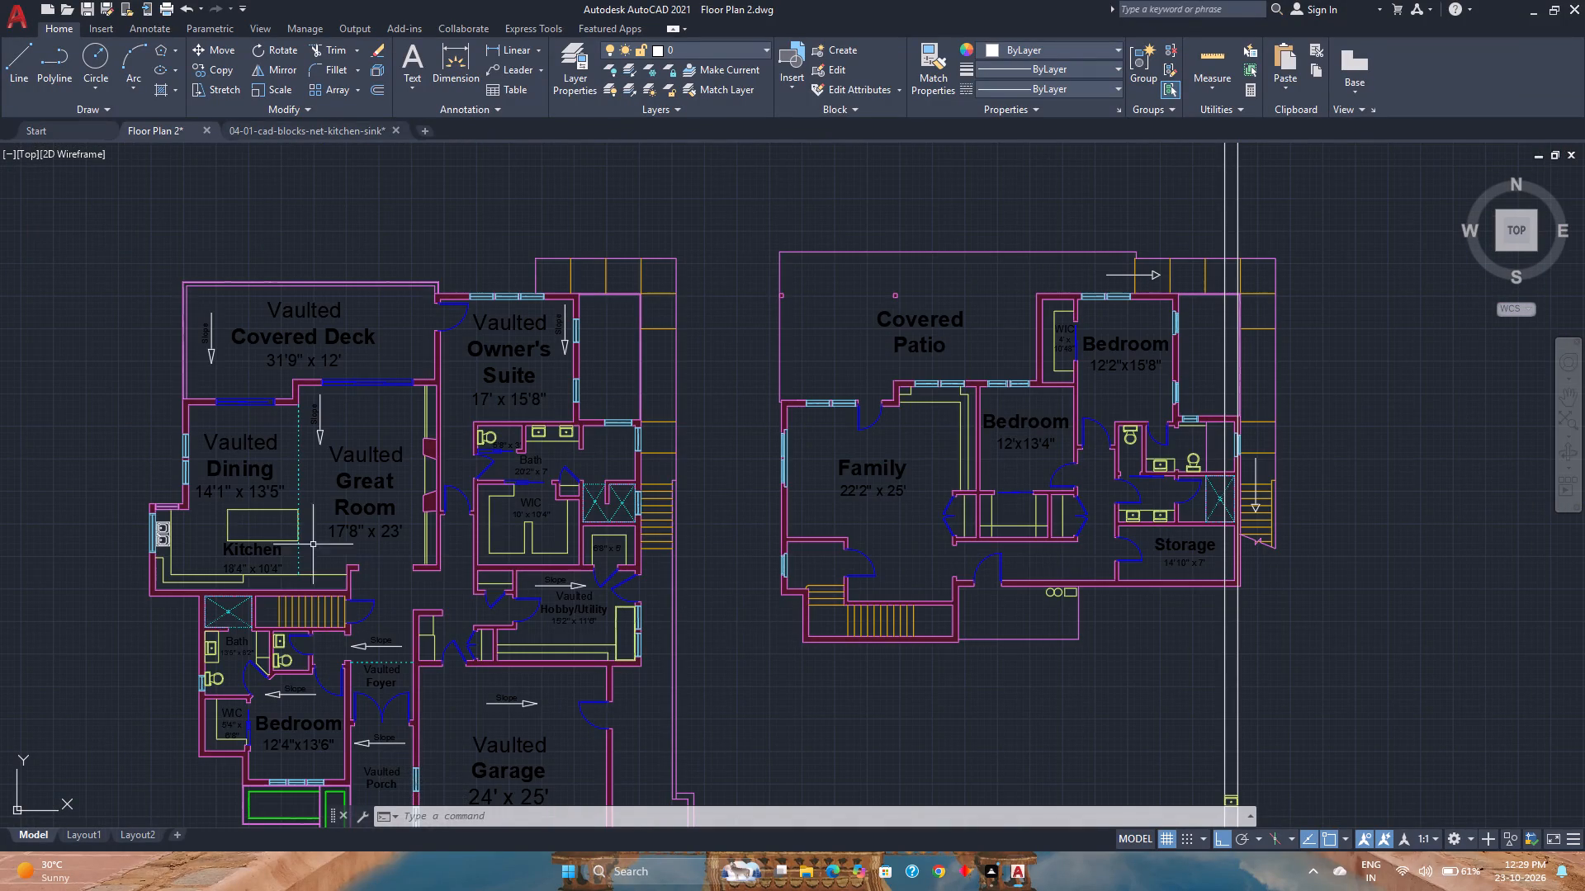
{"action": "scroll", "coordinate": [145, 522], "scroll_direction": "up", "scroll_amount": 3}
{"action": "left_click", "coordinate": [228, 540]}
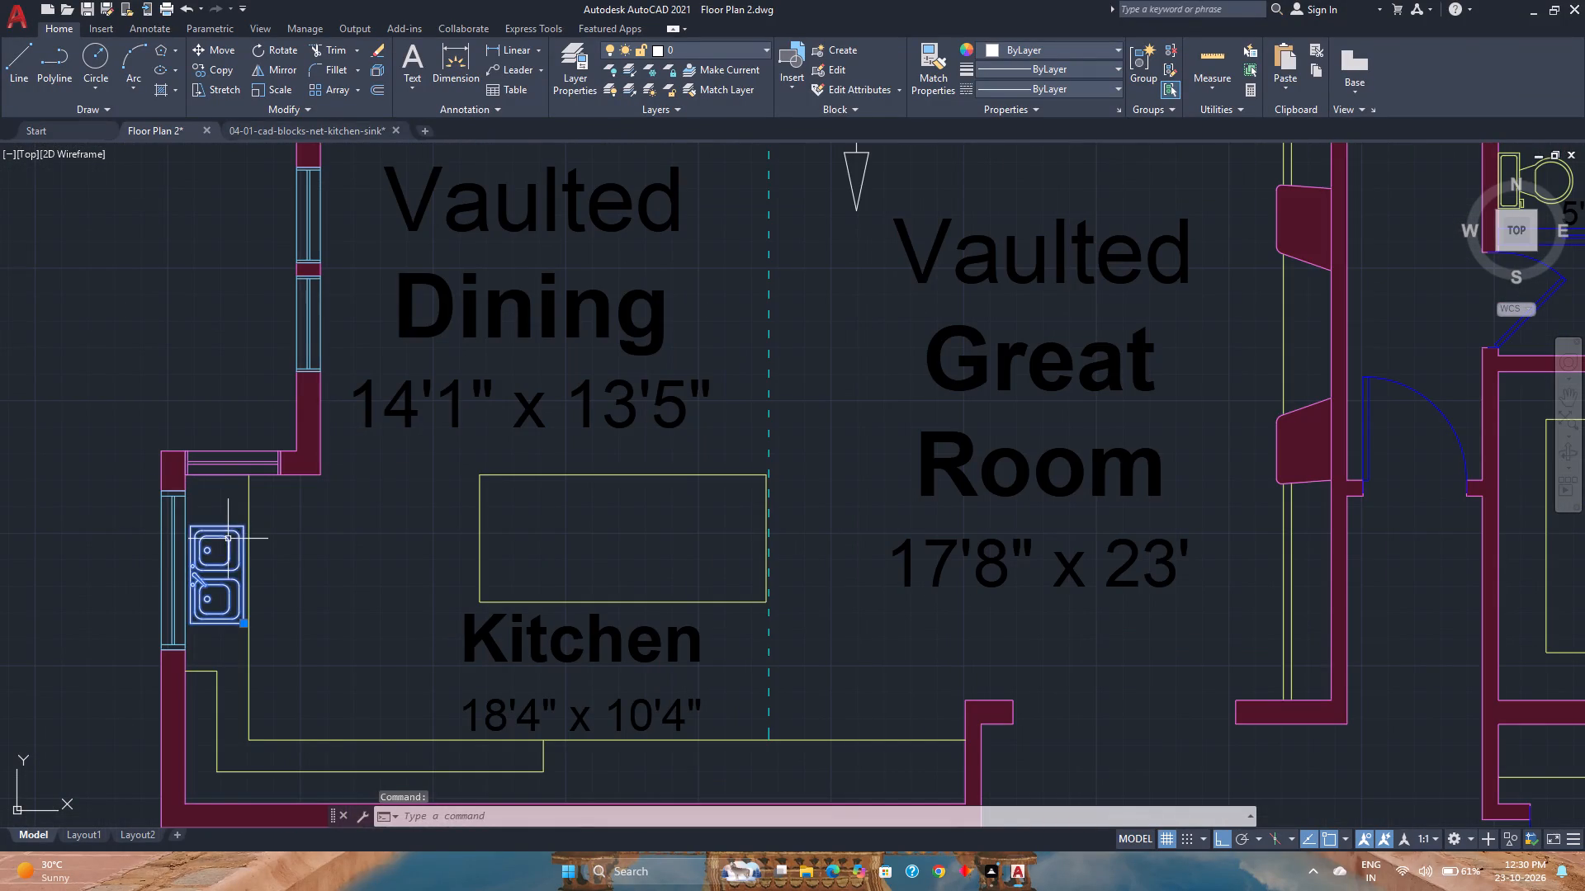
{"action": "left_click", "coordinate": [686, 48]}
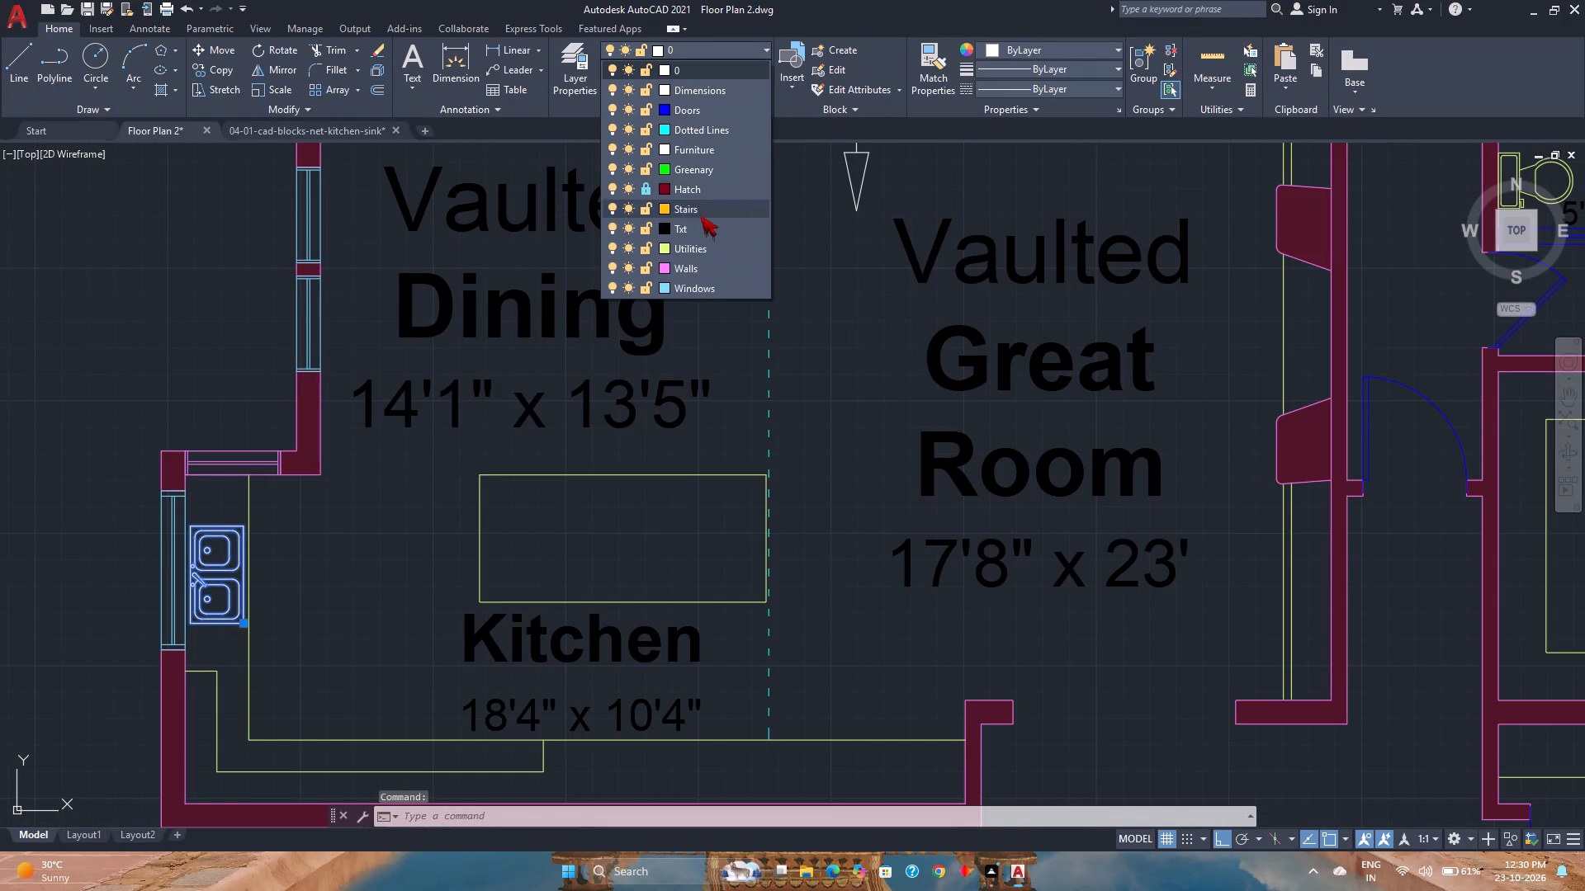
{"action": "left_click", "coordinate": [707, 248]}
{"action": "key", "text": "Escape"}
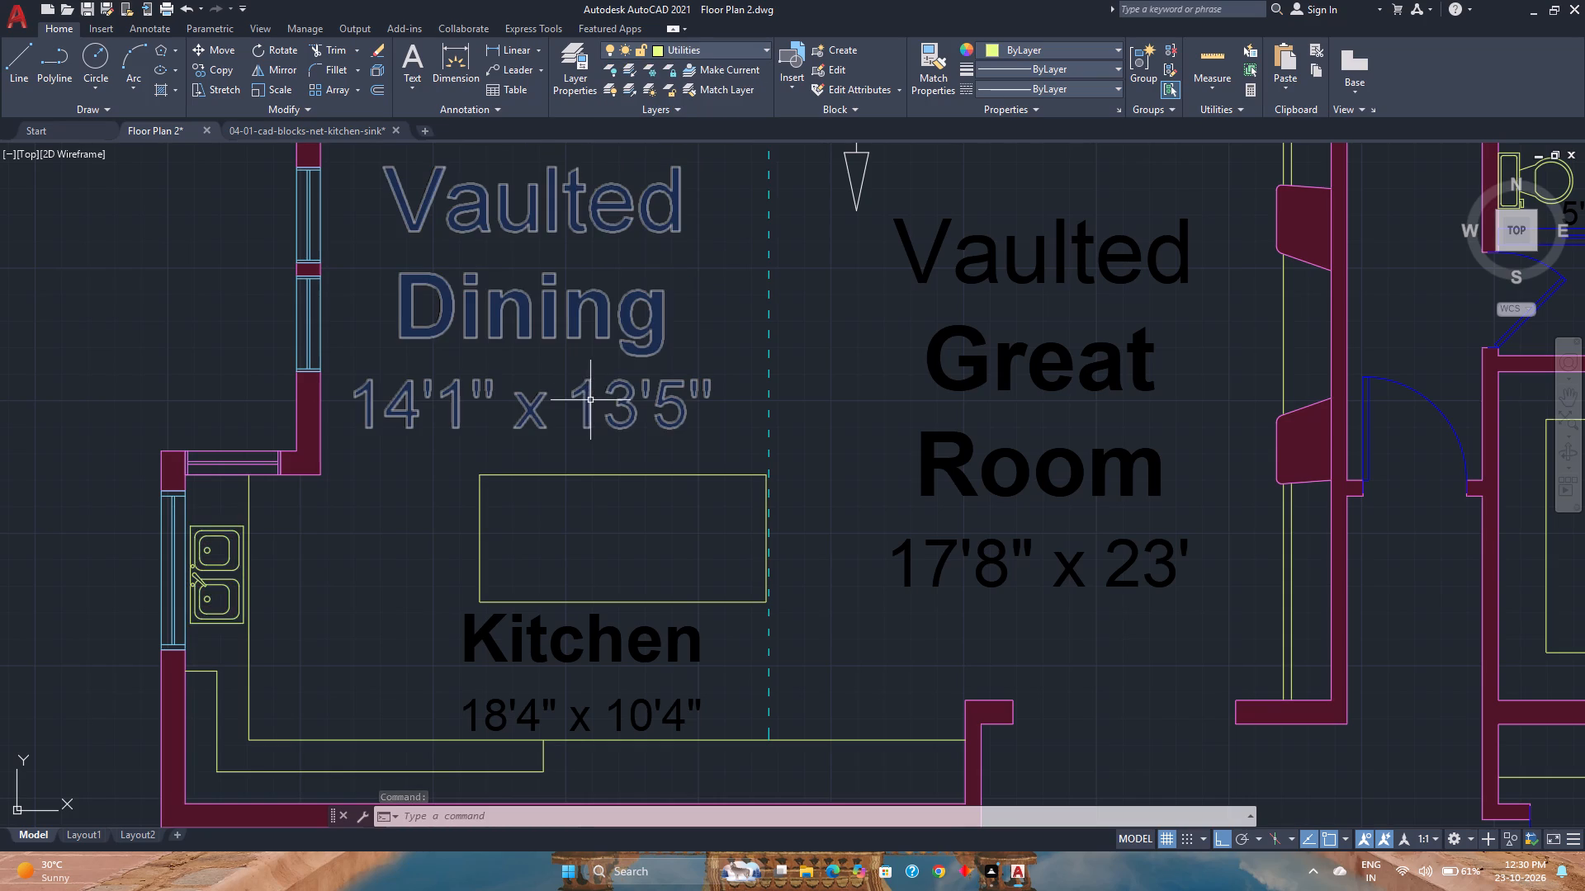
Preview the block library drawings in the AutoCAD folder and open 04-02-cad-blocks-net-kitchen-appliances.
{"action": "scroll", "coordinate": [570, 399], "scroll_direction": "down", "scroll_amount": 3}
{"action": "middle_click", "coordinate": [759, 501]}
{"action": "middle_click_drag", "start_coordinate": [759, 501], "coordinate": [582, 443]}
{"action": "middle_click", "coordinate": [582, 443]}
{"action": "left_click", "coordinate": [54, 135]}
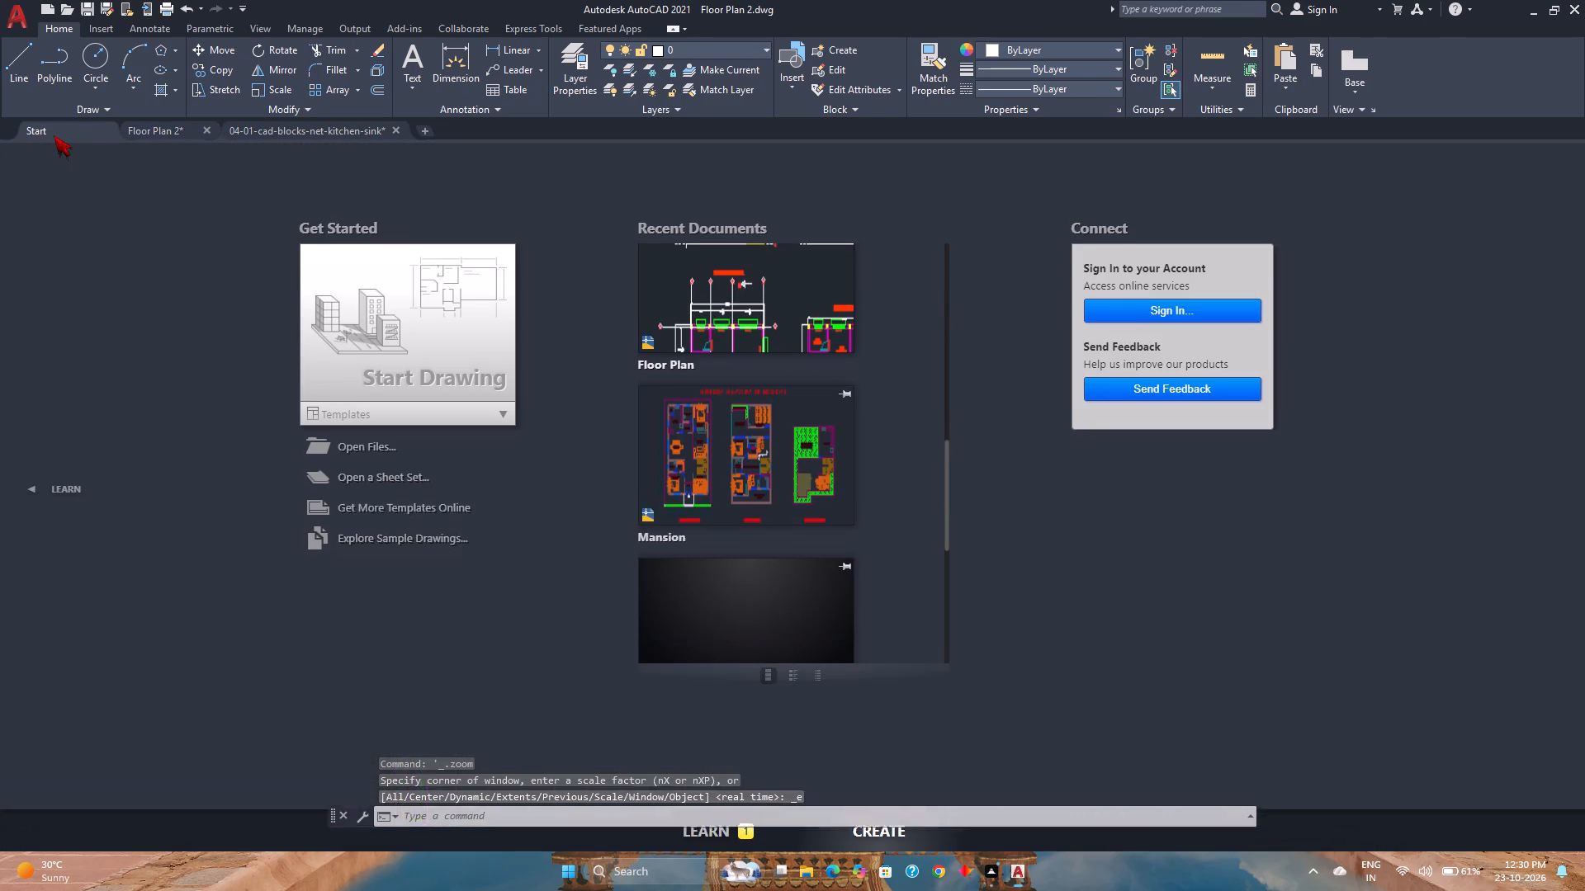
{"action": "left_click", "coordinate": [363, 439]}
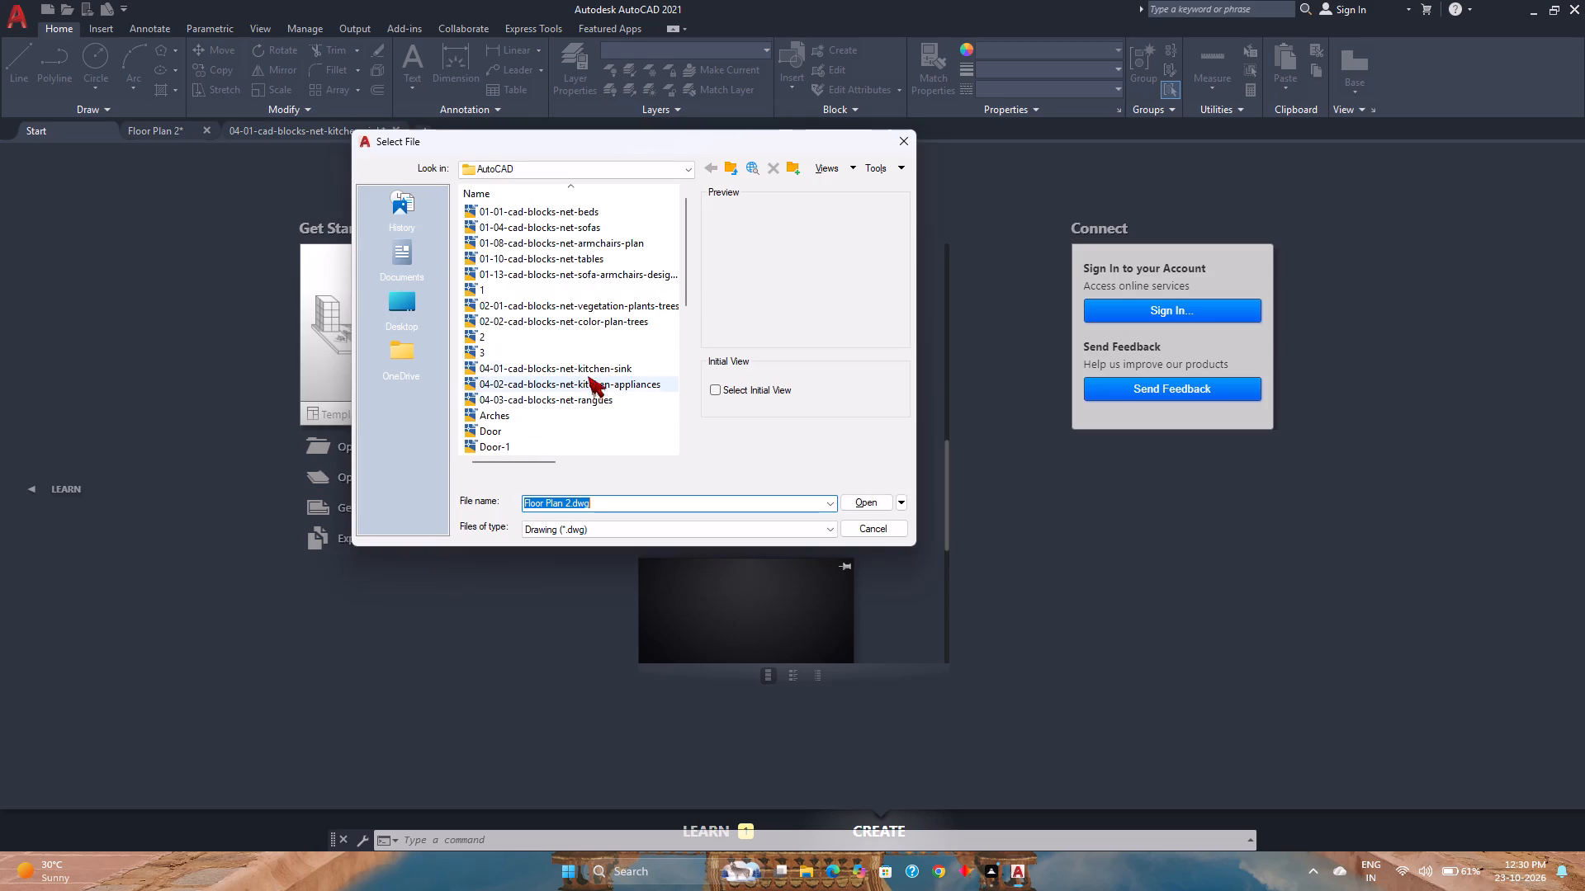
{"action": "left_click", "coordinate": [582, 305]}
{"action": "left_click", "coordinate": [585, 323]}
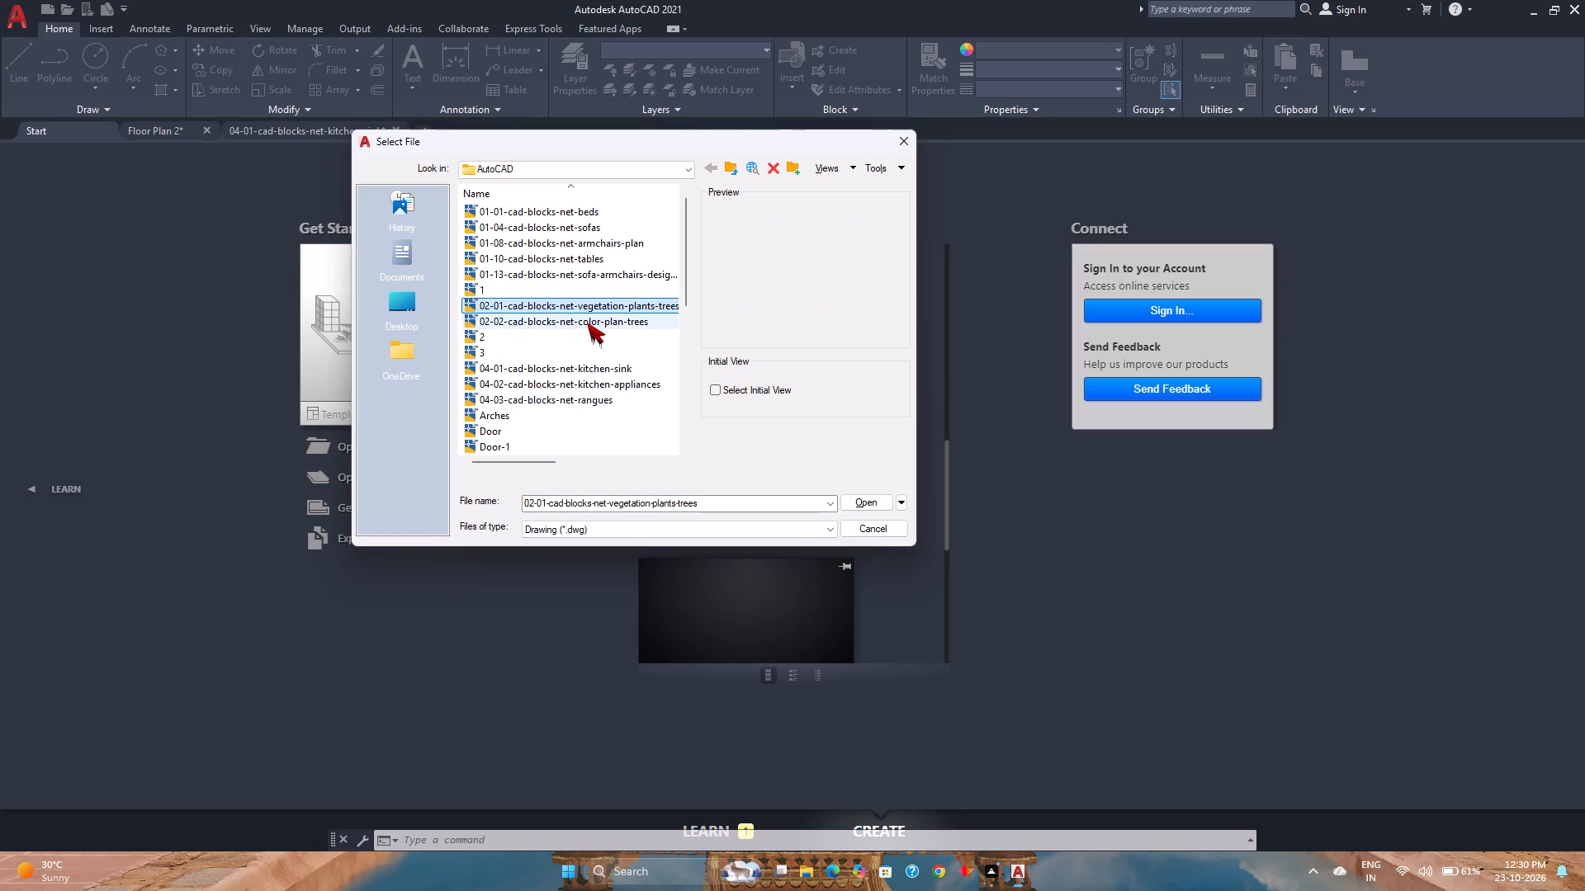
{"action": "left_click", "coordinate": [596, 276]}
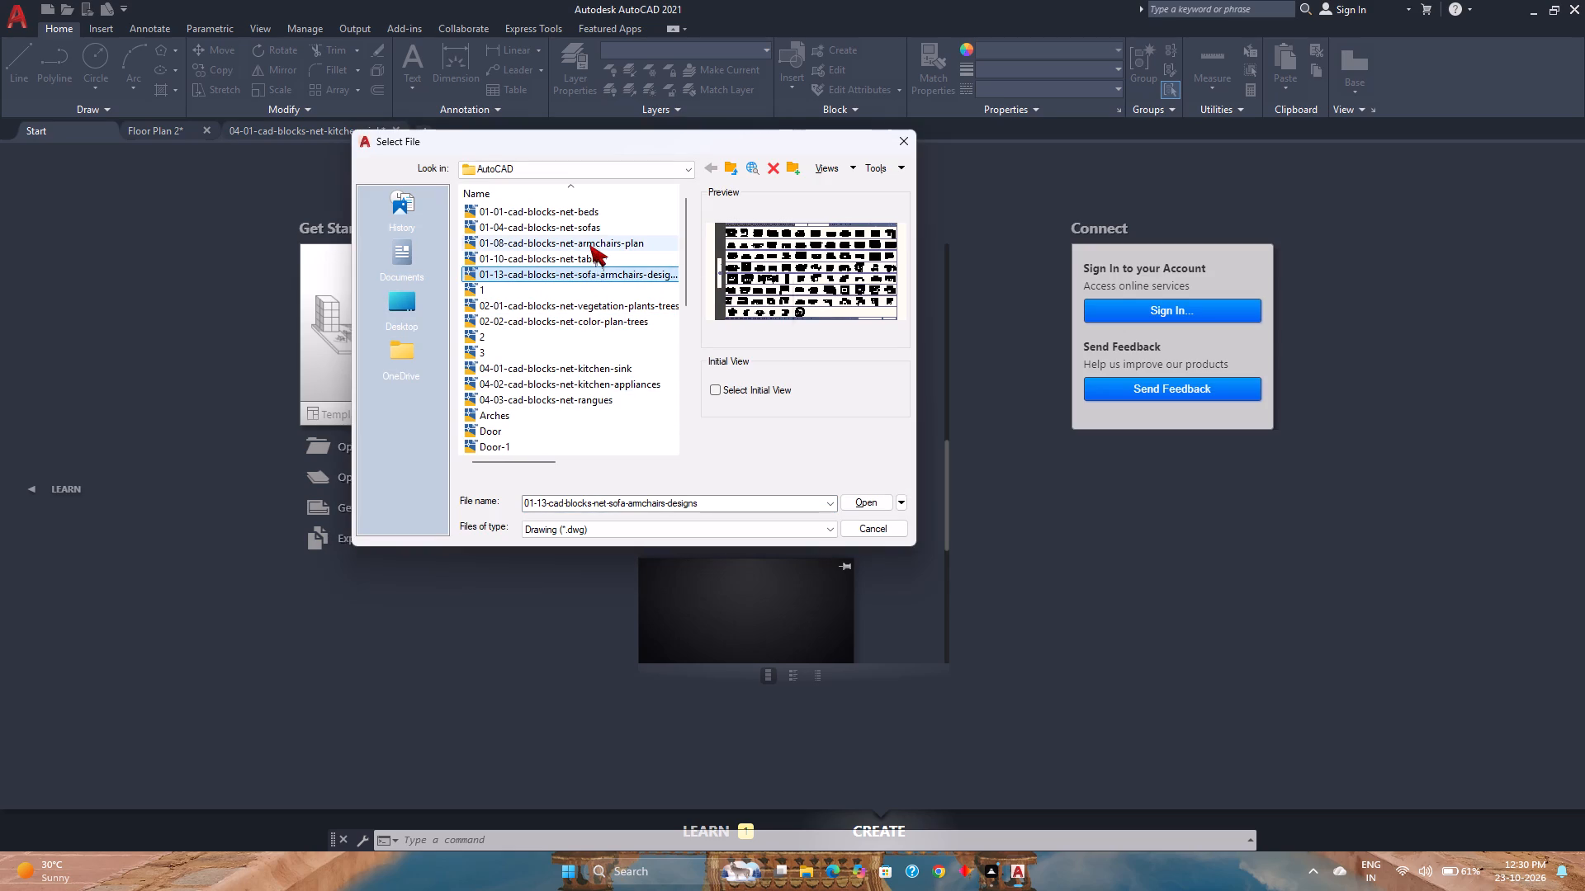
{"action": "left_click", "coordinate": [589, 245]}
{"action": "left_click", "coordinate": [580, 370]}
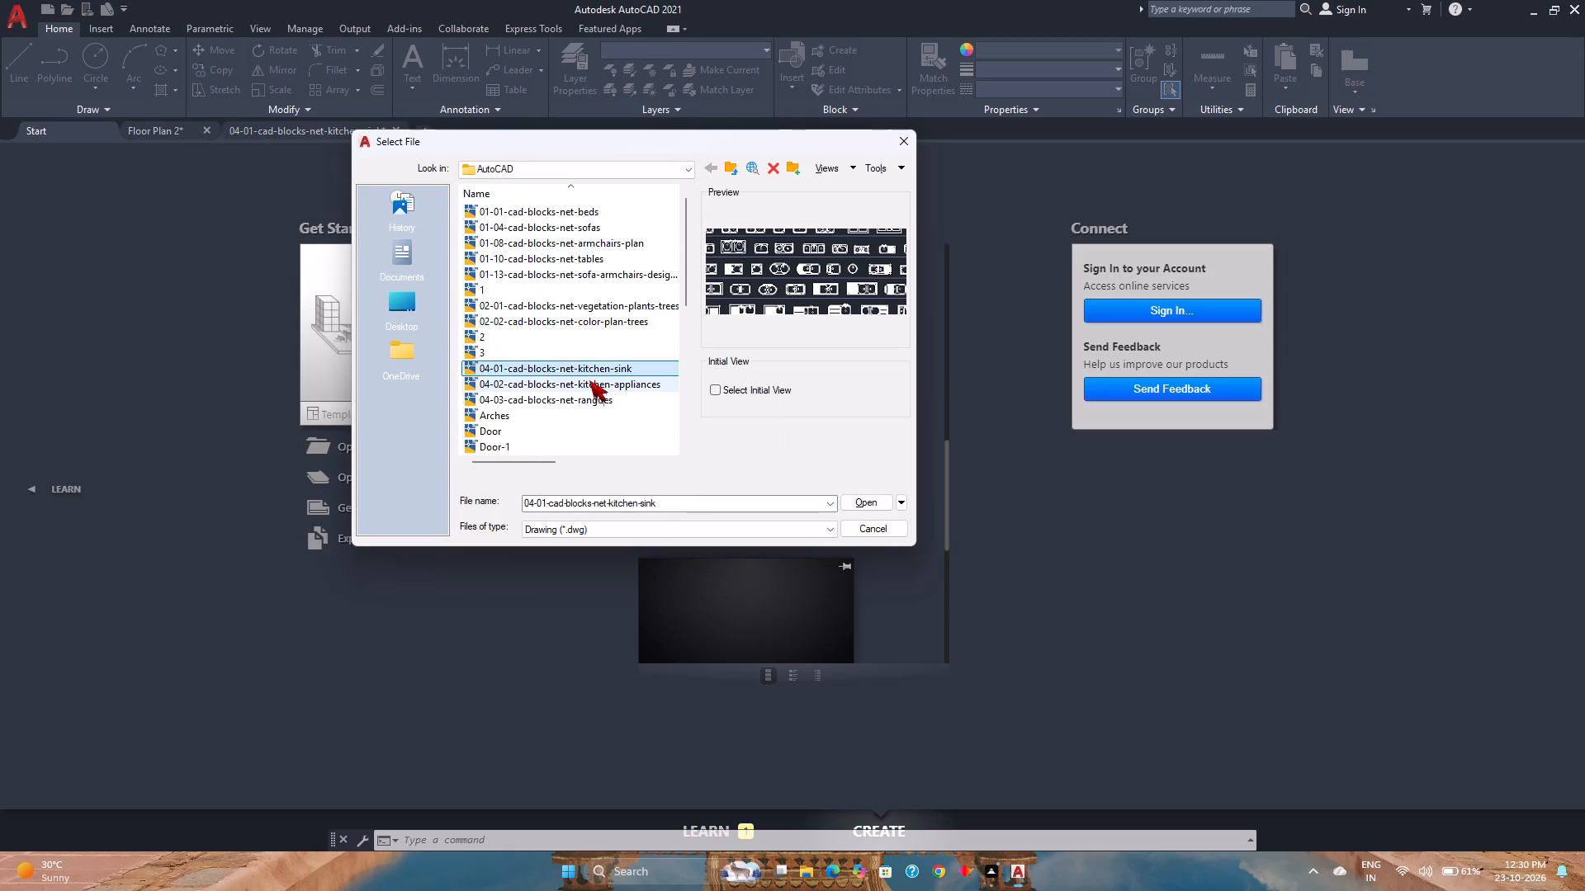
{"action": "left_click", "coordinate": [589, 380]}
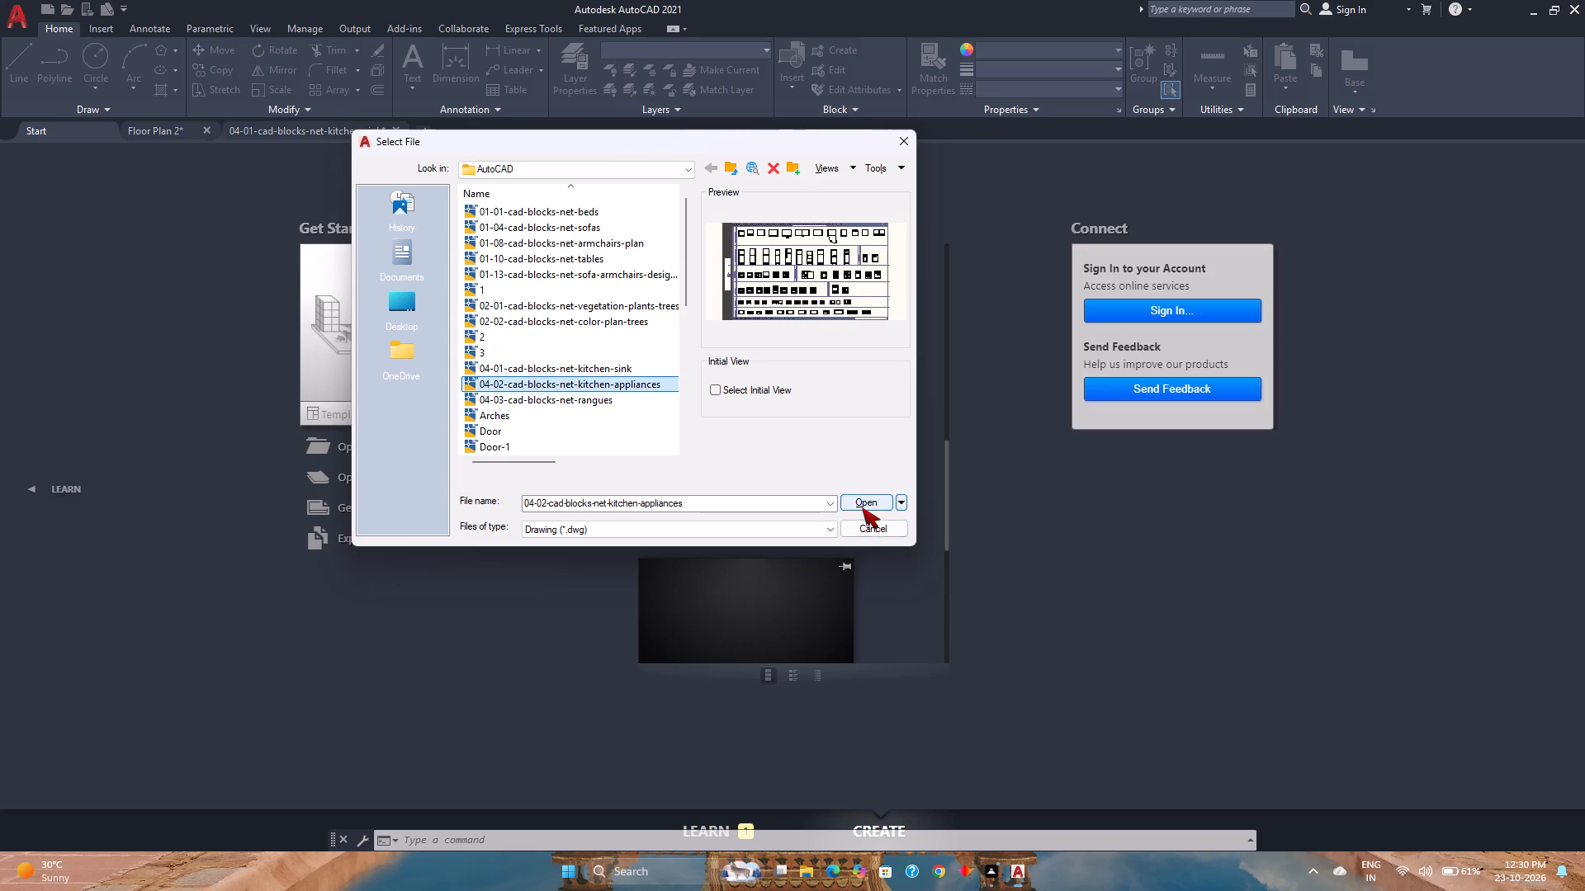
{"action": "left_click", "coordinate": [862, 506]}
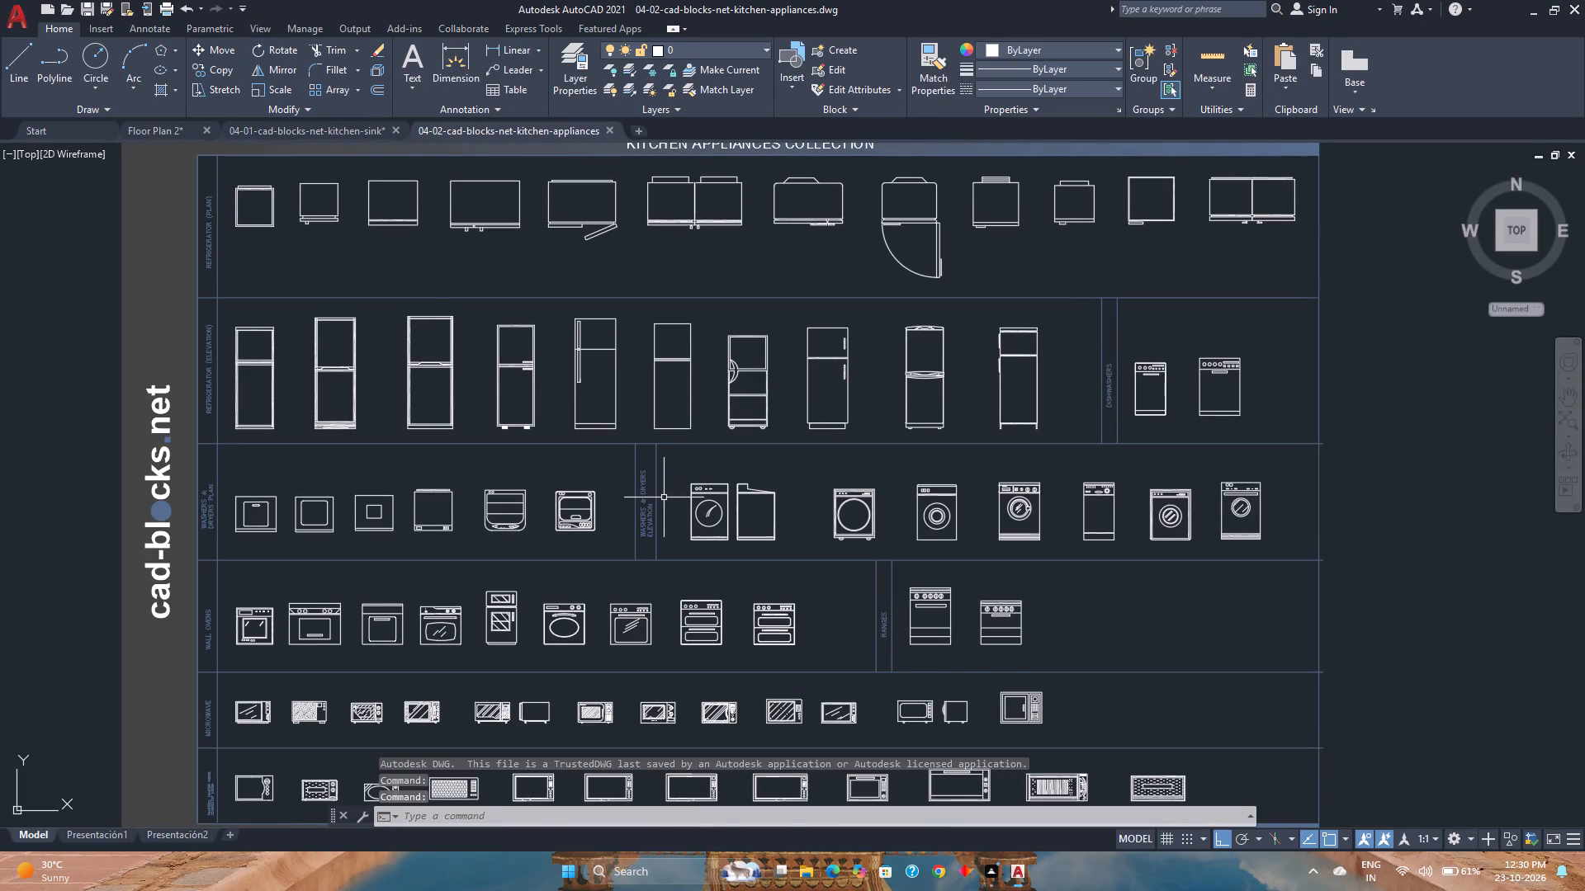
Look over the whole kitchen appliances collection and close that drawing without saving changes.
{"action": "scroll", "coordinate": [664, 497], "scroll_direction": "down", "scroll_amount": 1}
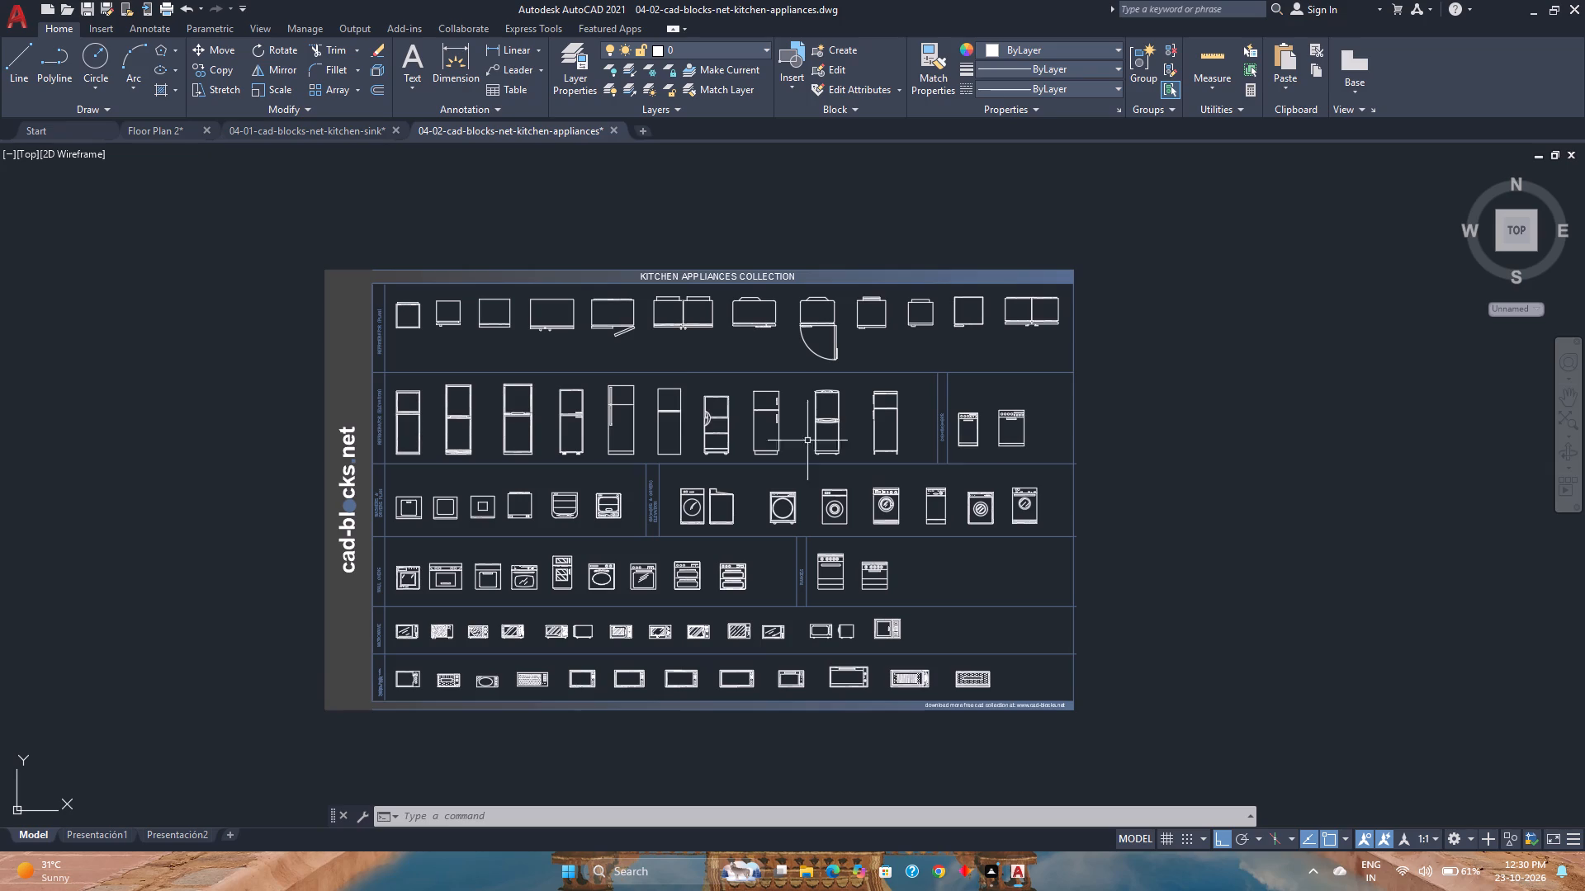
{"action": "left_click", "coordinate": [618, 131]}
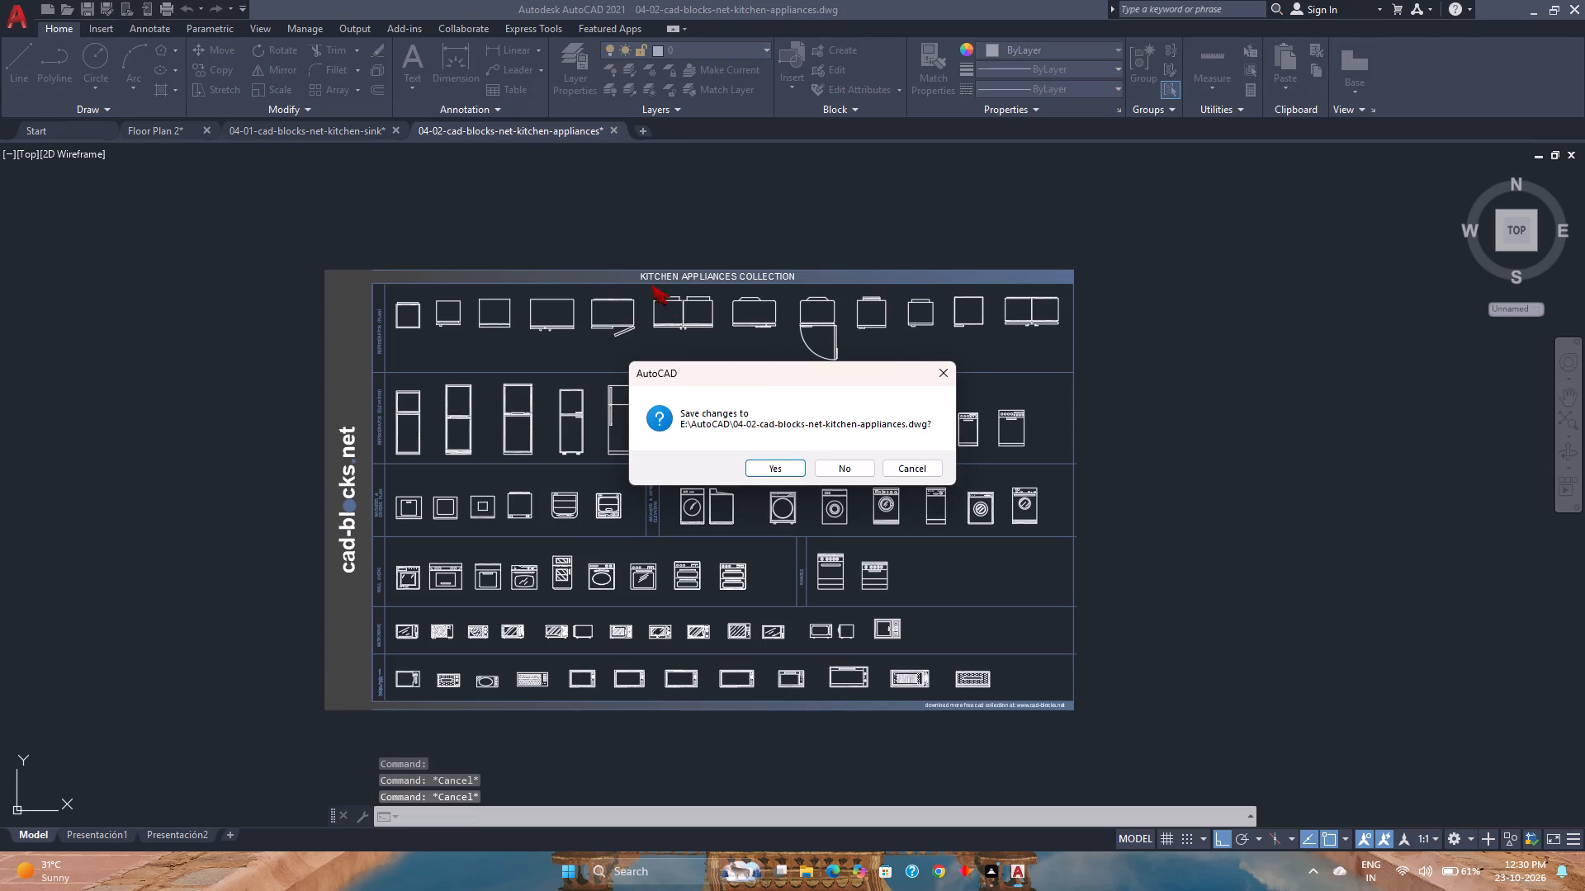
{"action": "left_click", "coordinate": [855, 471]}
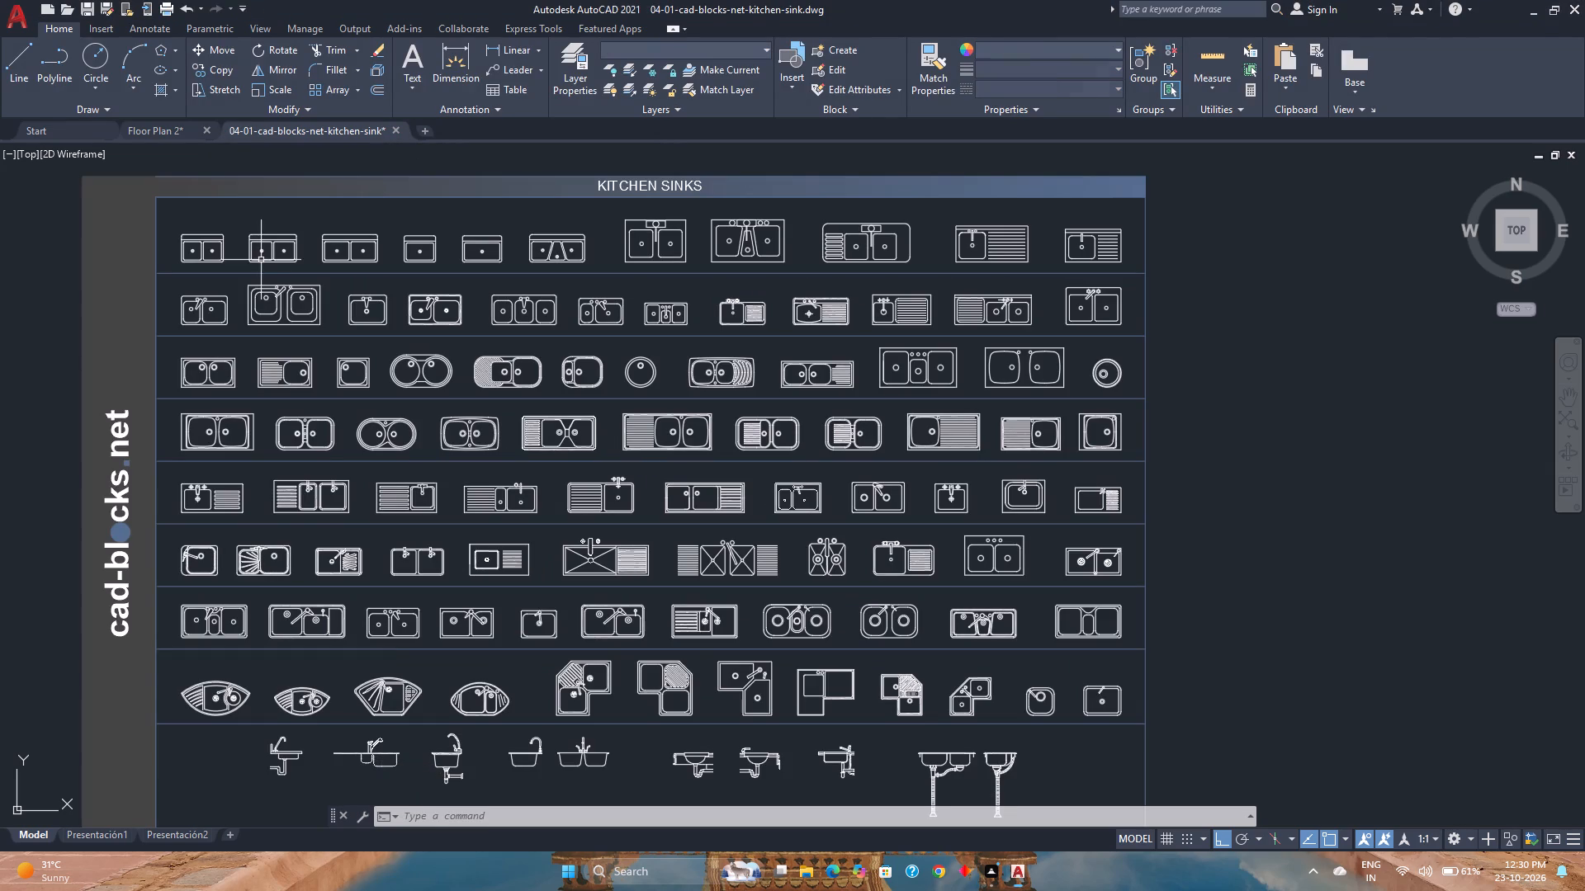
Preview the ranges, door, vegetation and colour tree block files, and open 01-13-cad-blocks-net-sofa-armchairs-designs.
{"action": "left_click", "coordinate": [78, 131]}
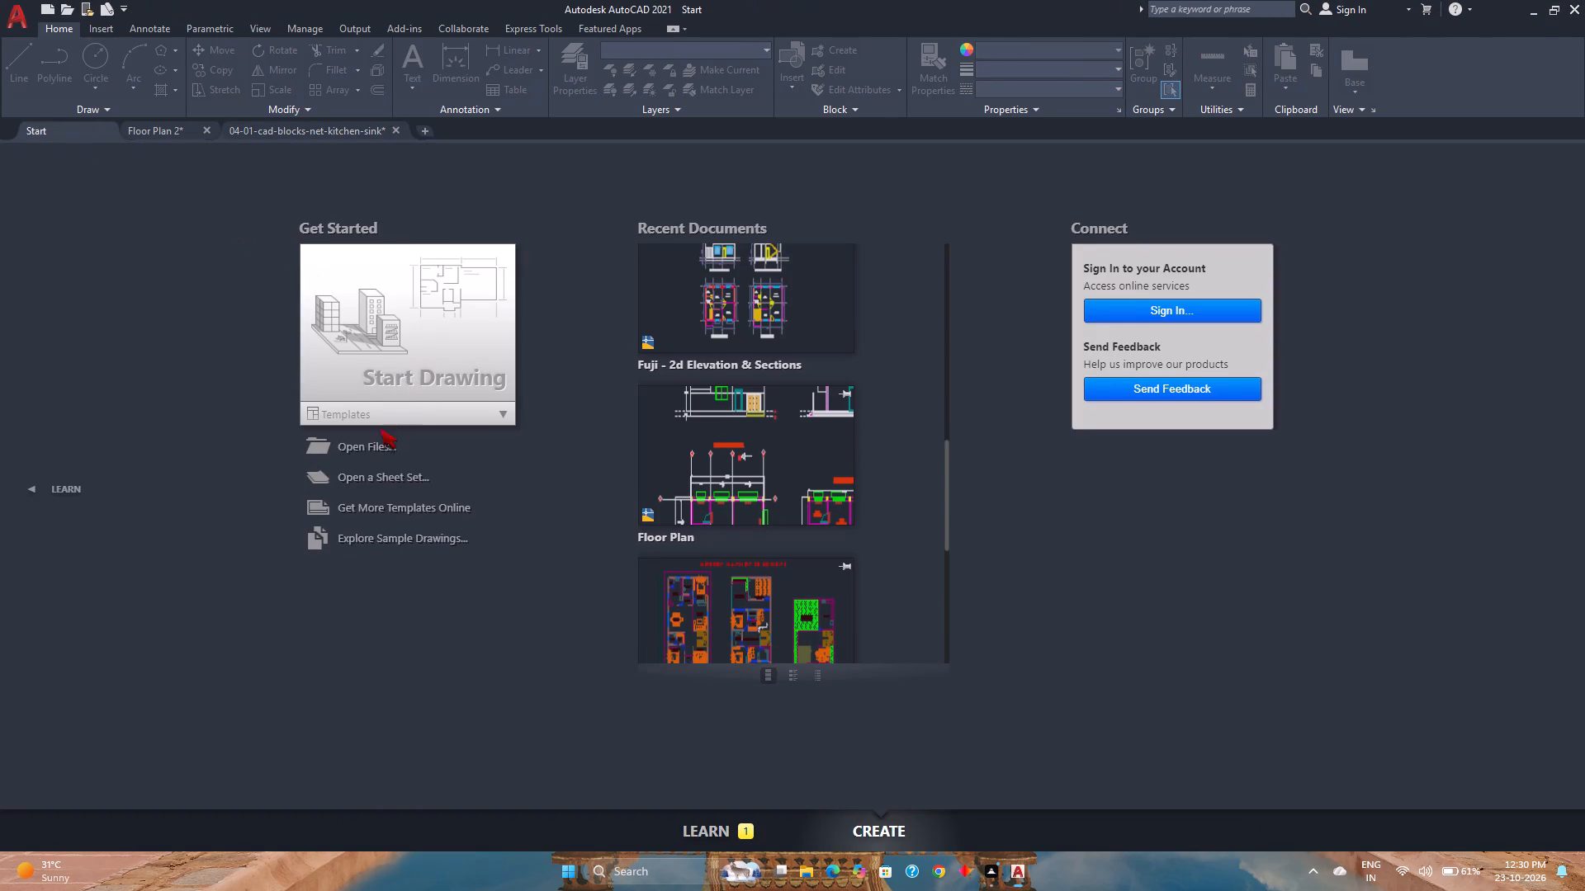
{"action": "left_click", "coordinate": [376, 439]}
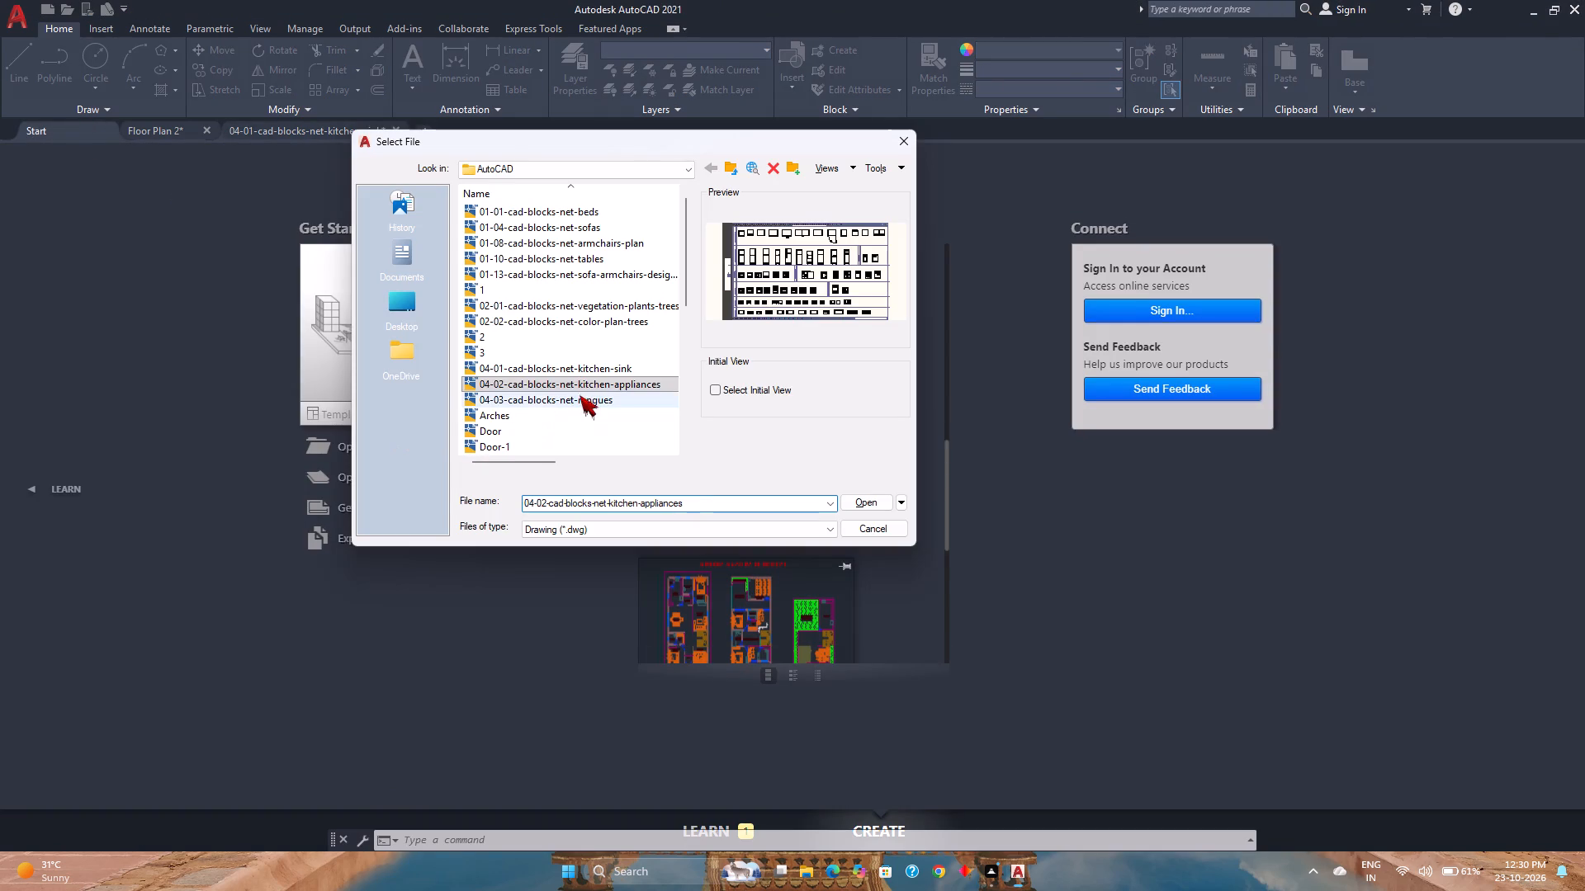
{"action": "left_click", "coordinate": [580, 400]}
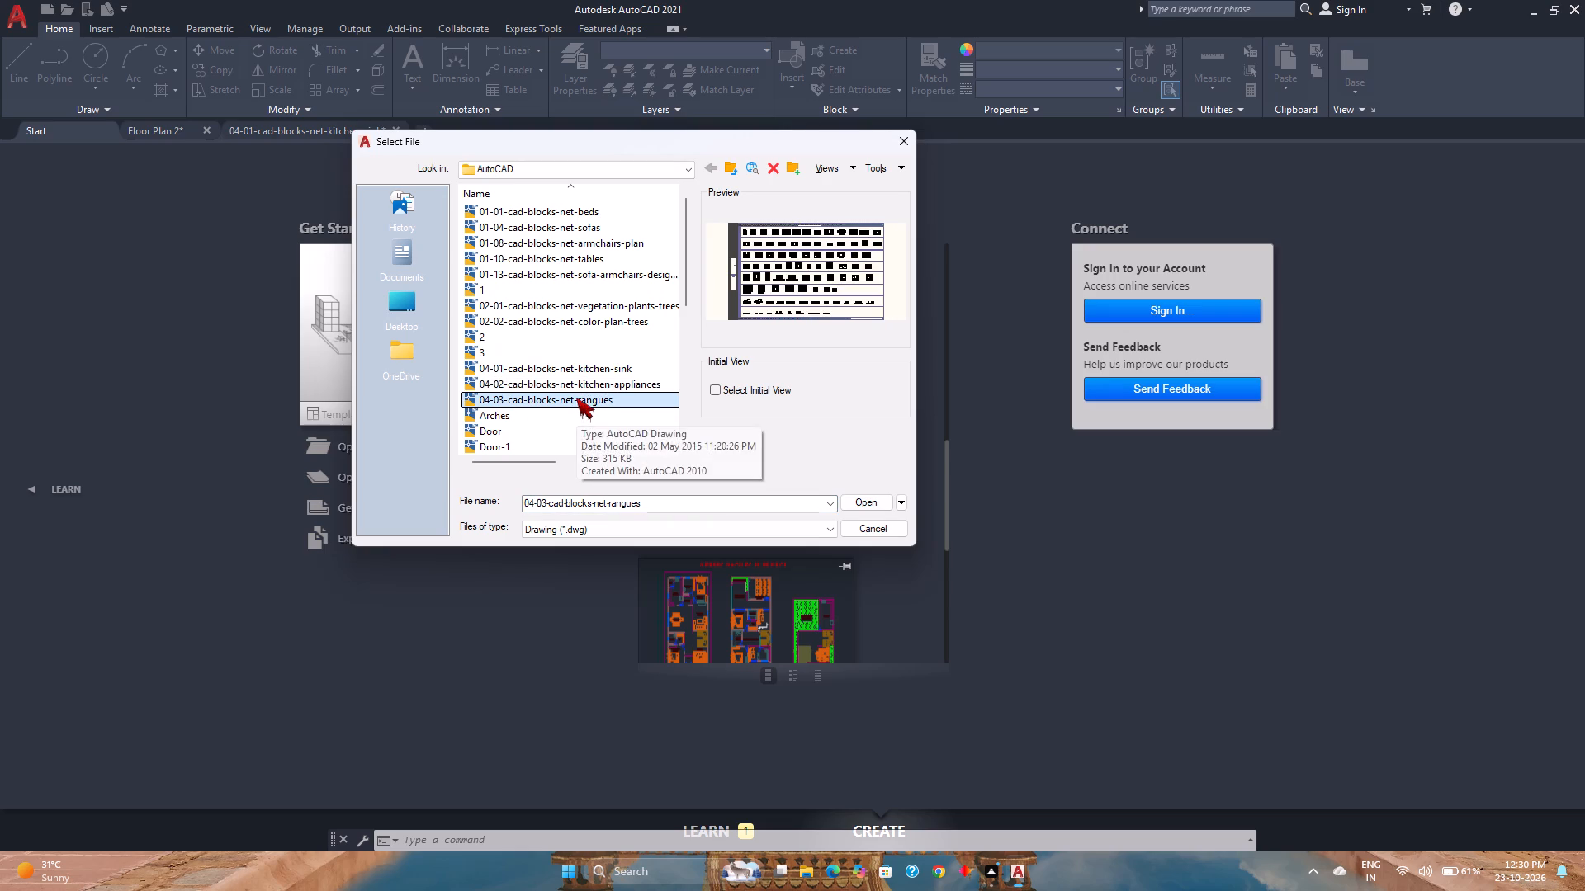
{"action": "left_click", "coordinate": [590, 384]}
{"action": "left_click", "coordinate": [584, 401]}
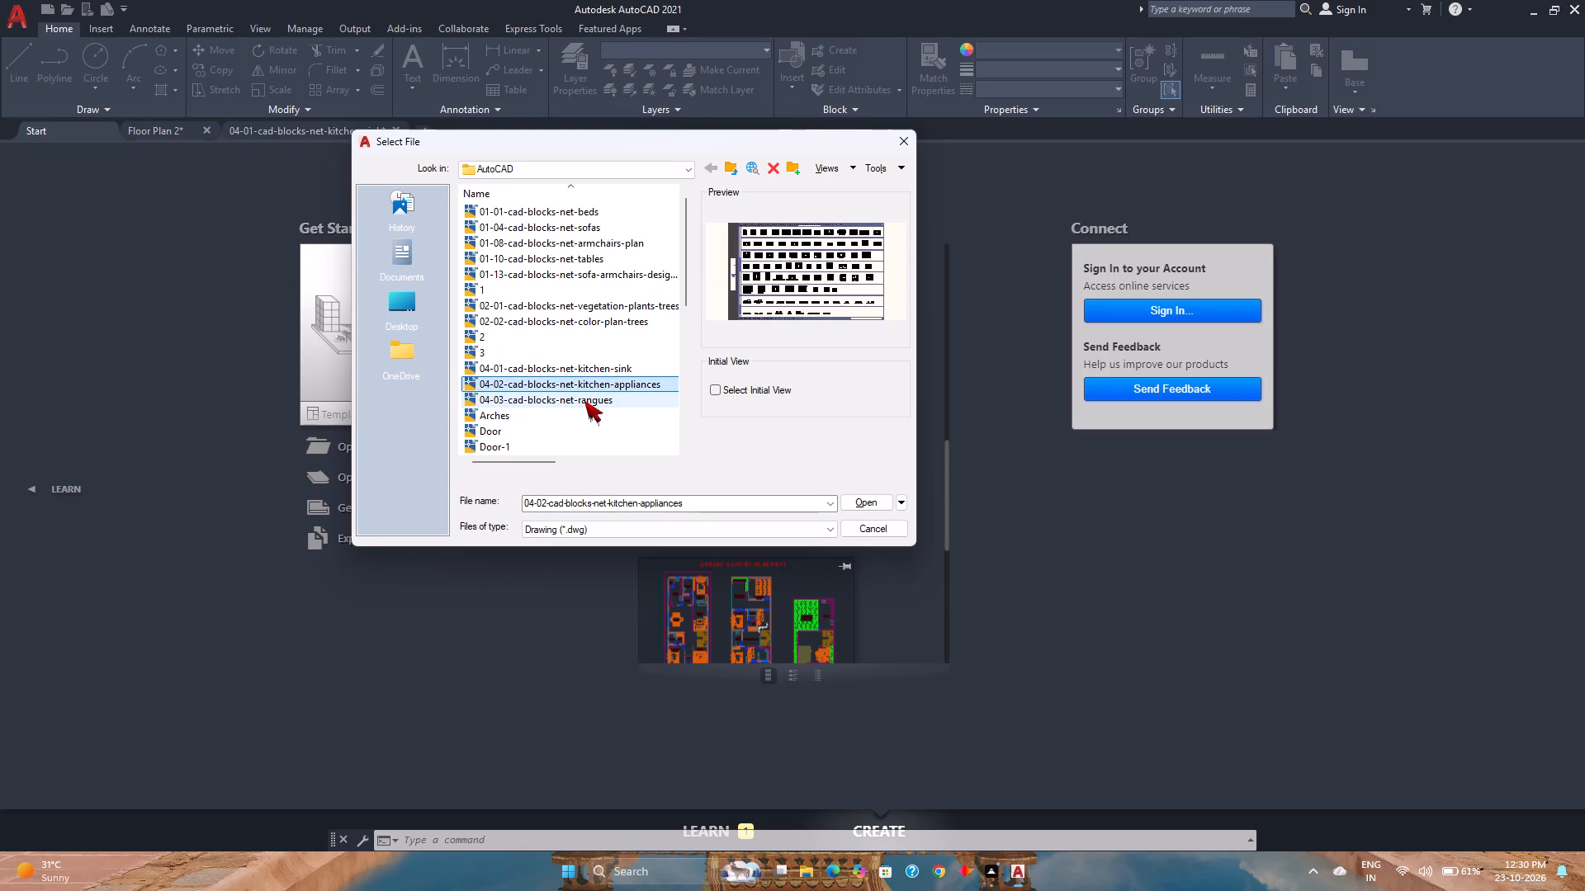
{"action": "left_click", "coordinate": [596, 389]}
{"action": "left_click", "coordinate": [594, 401]}
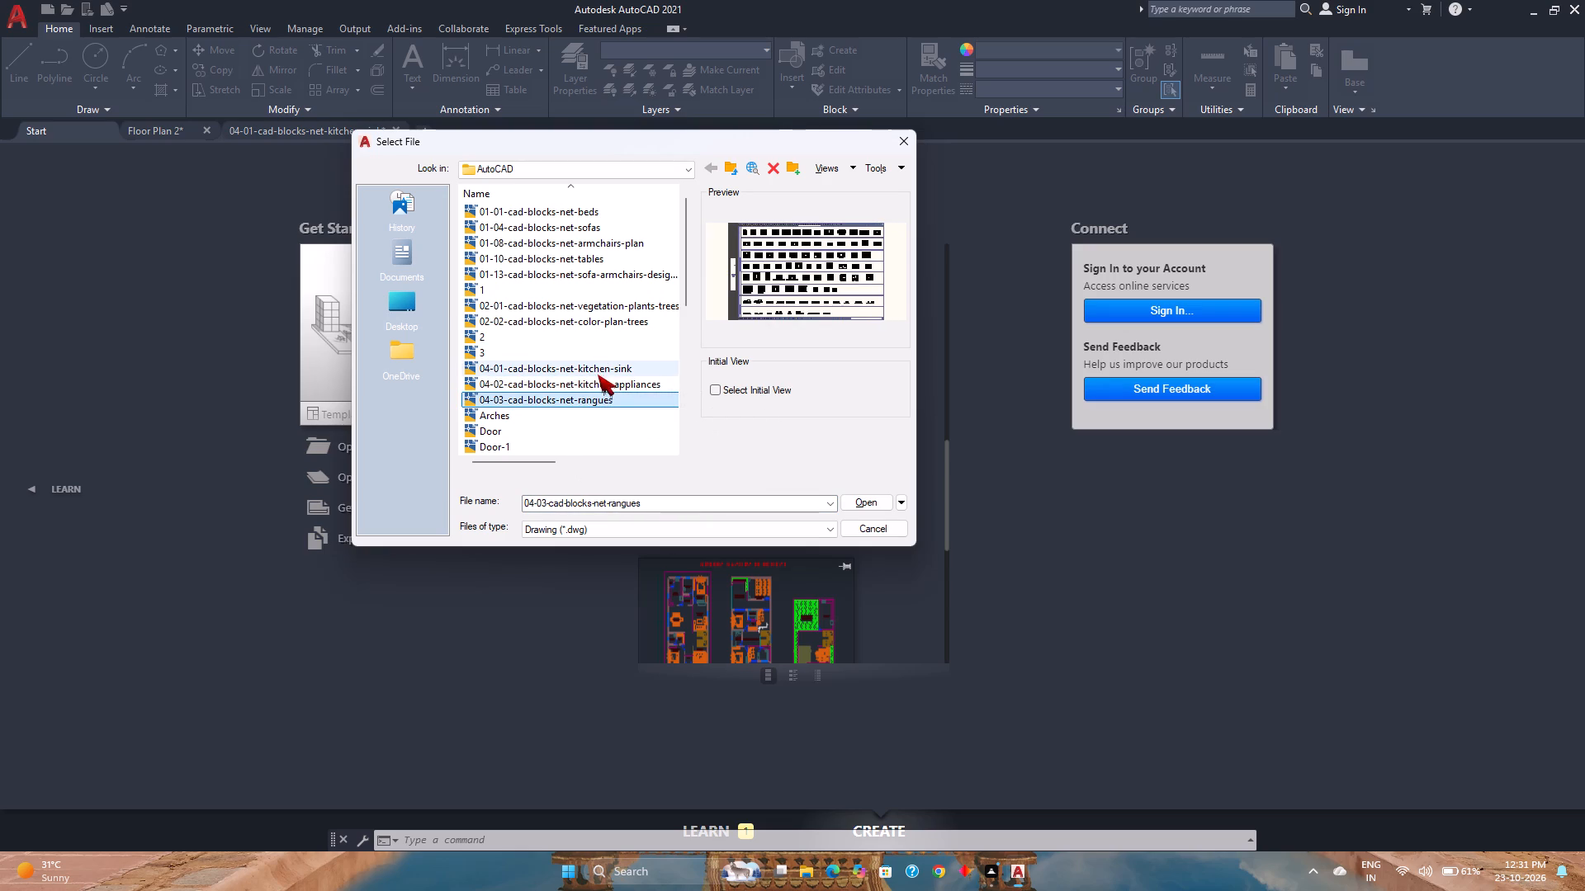
{"action": "left_click", "coordinate": [521, 418]}
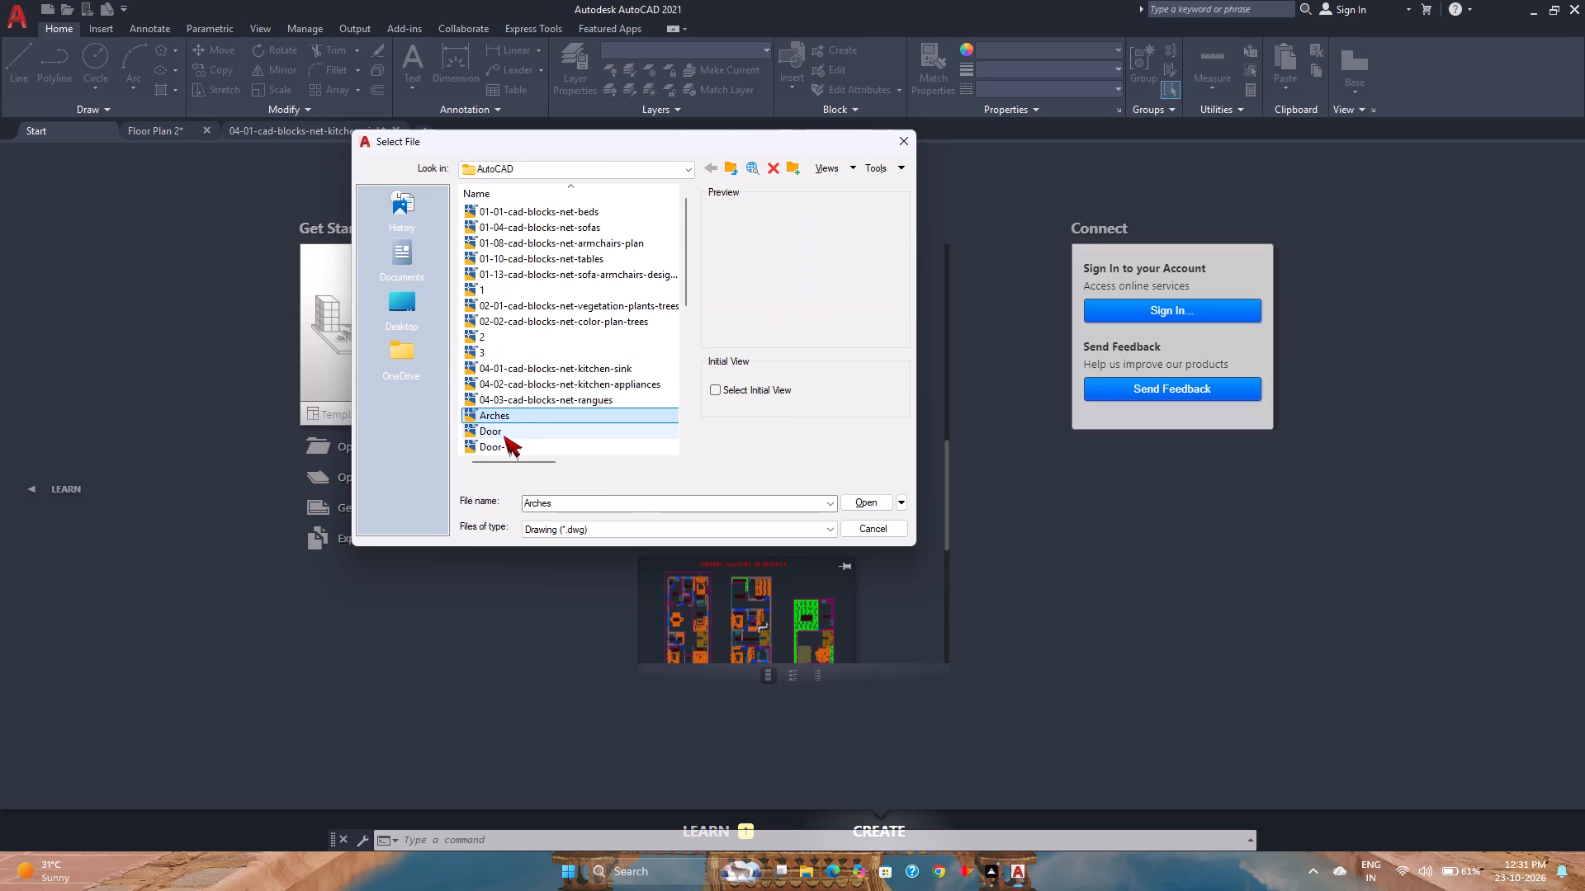
{"action": "left_click", "coordinate": [504, 436]}
{"action": "left_click", "coordinate": [504, 450]}
{"action": "left_click", "coordinate": [559, 299]}
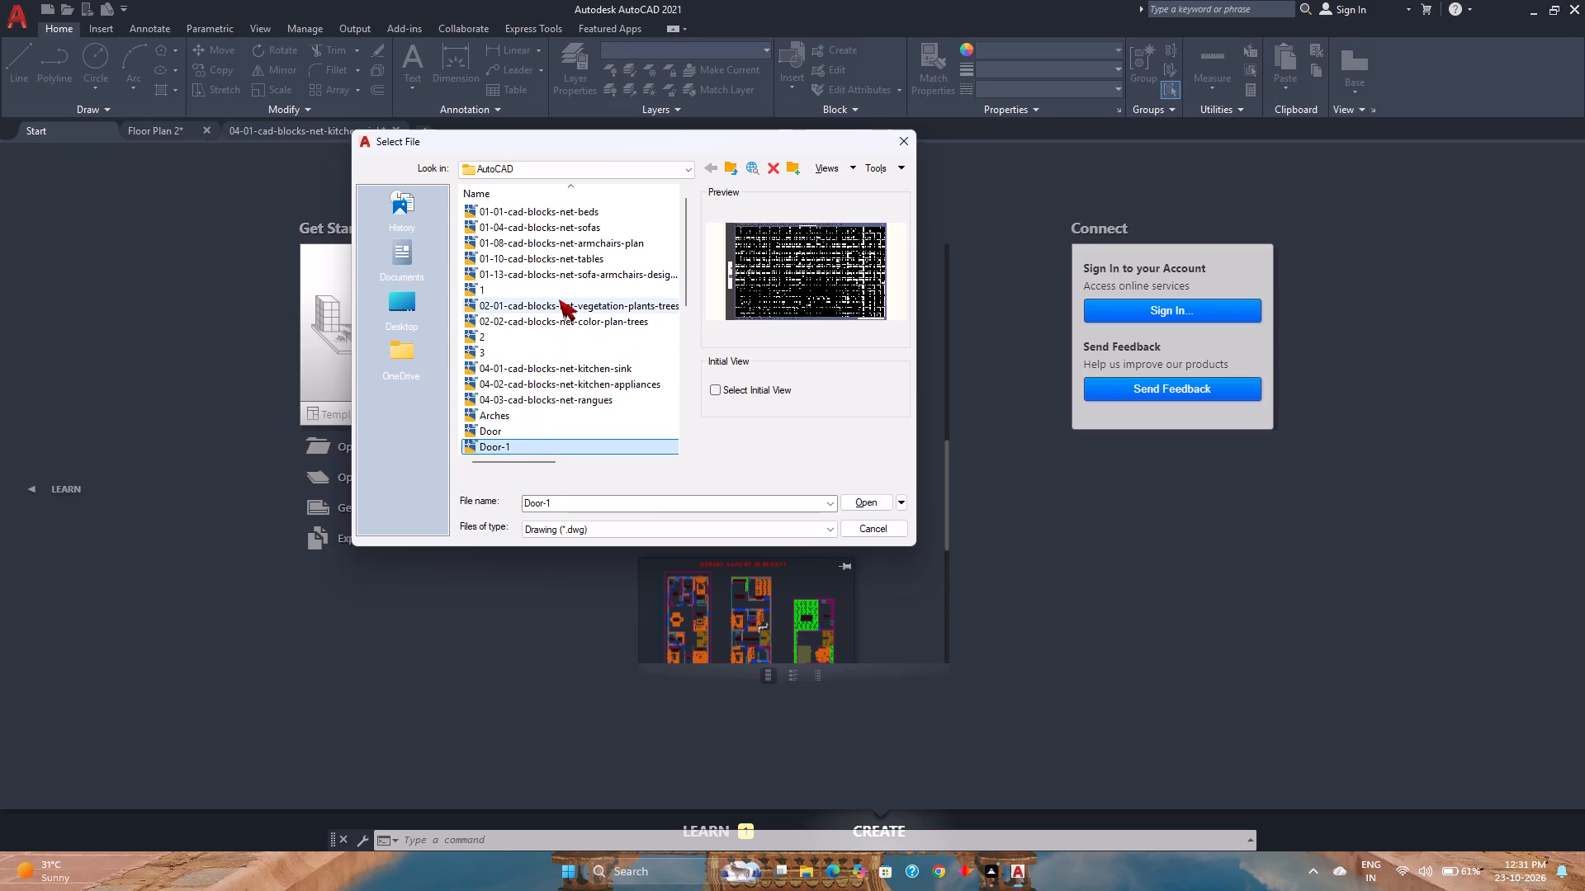
{"action": "left_click", "coordinate": [574, 327]}
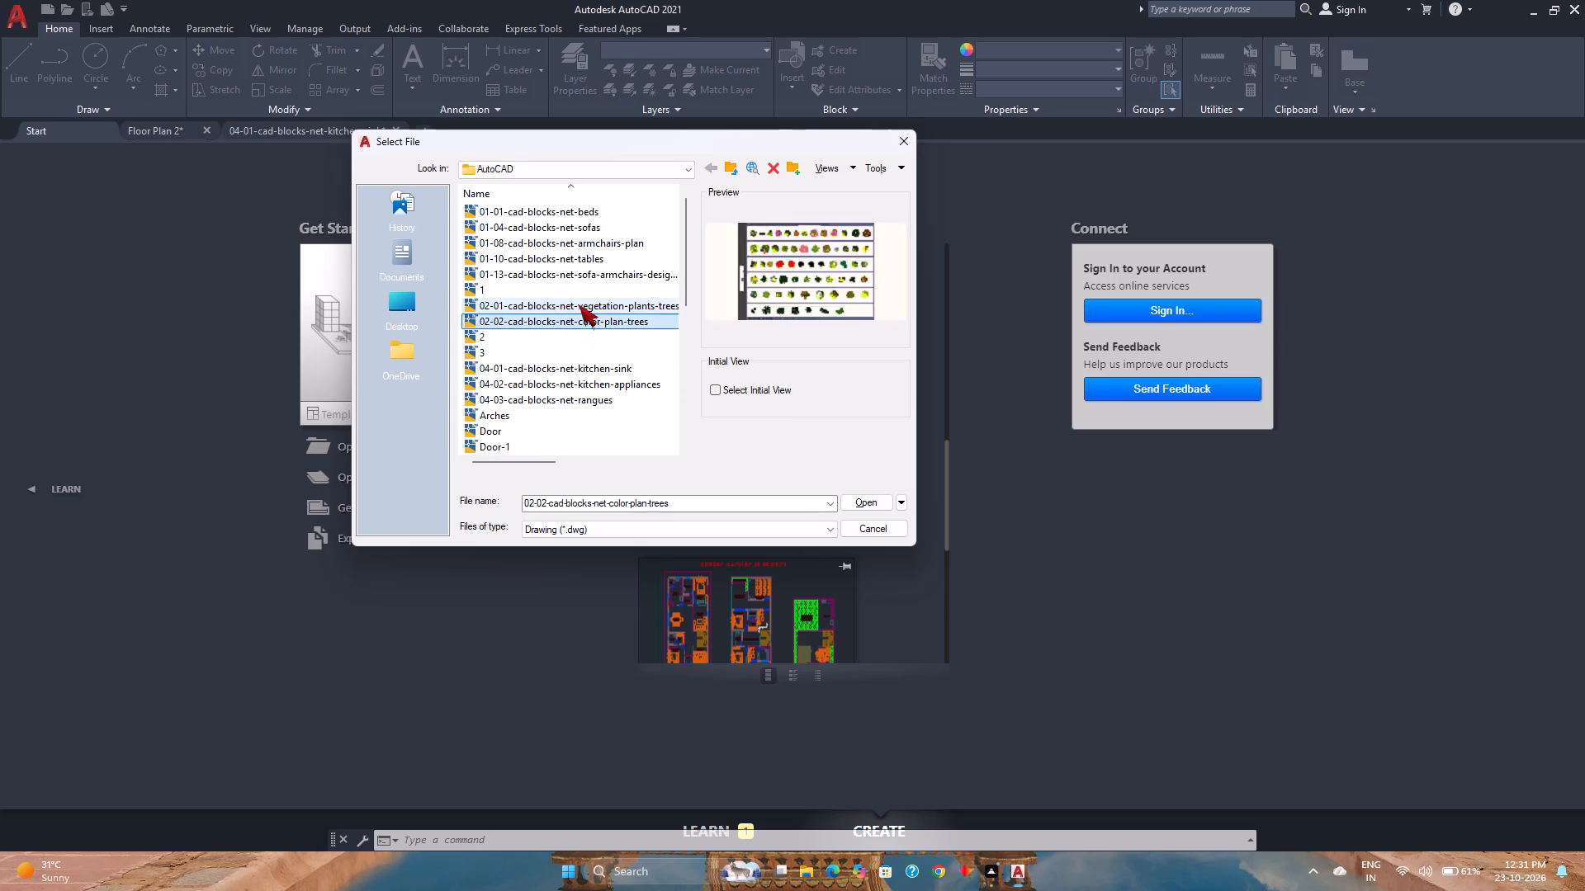
{"action": "left_click", "coordinate": [580, 305]}
{"action": "left_click", "coordinate": [601, 320]}
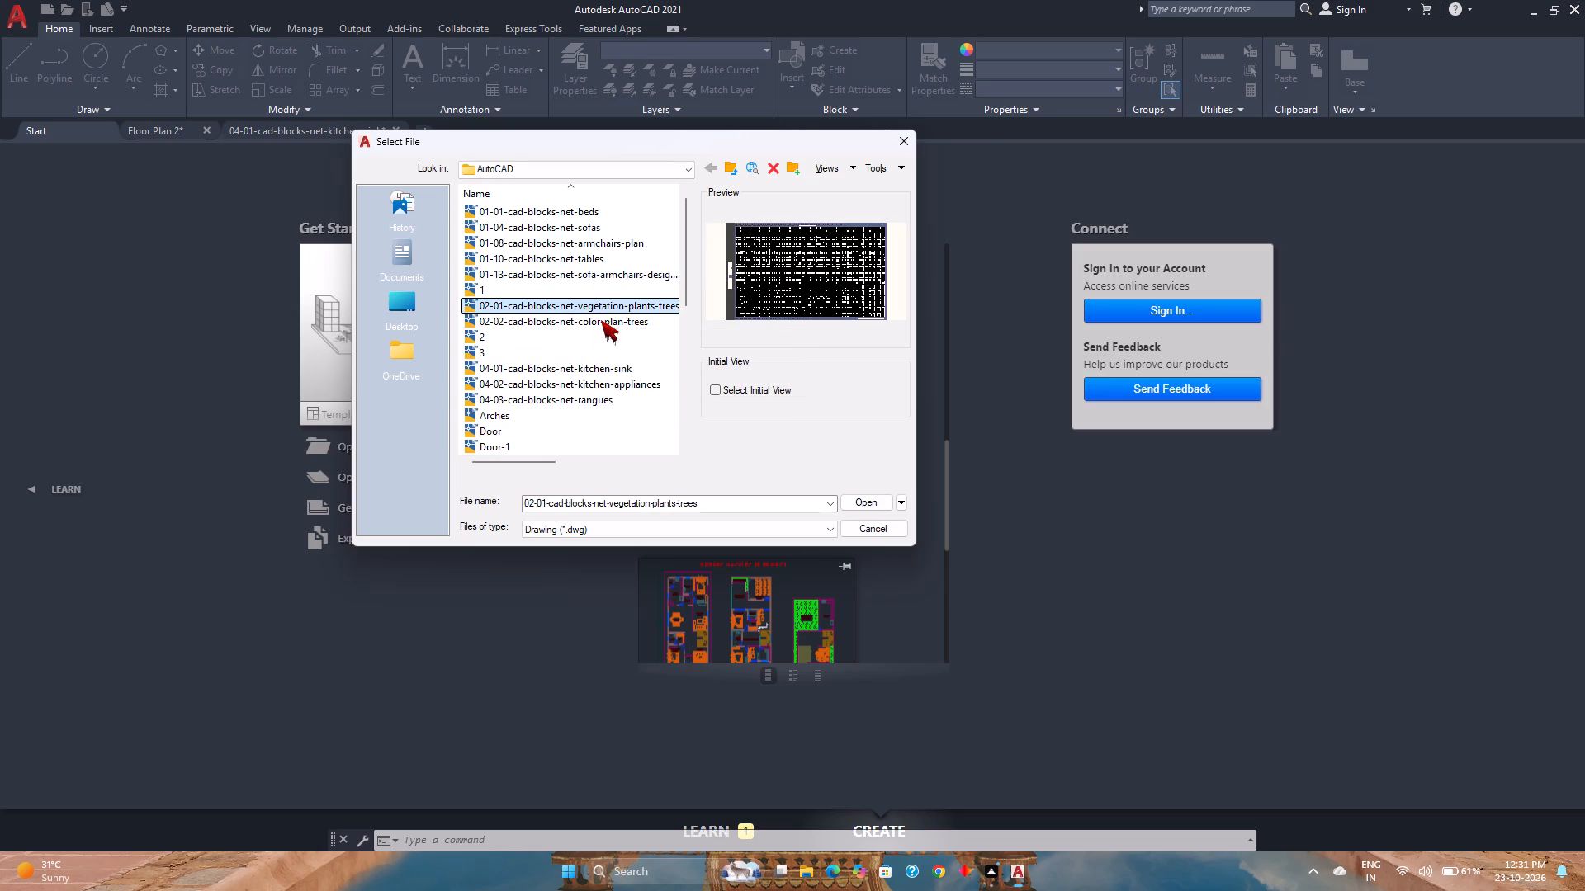
{"action": "left_click", "coordinate": [612, 307]}
{"action": "left_click", "coordinate": [622, 276]}
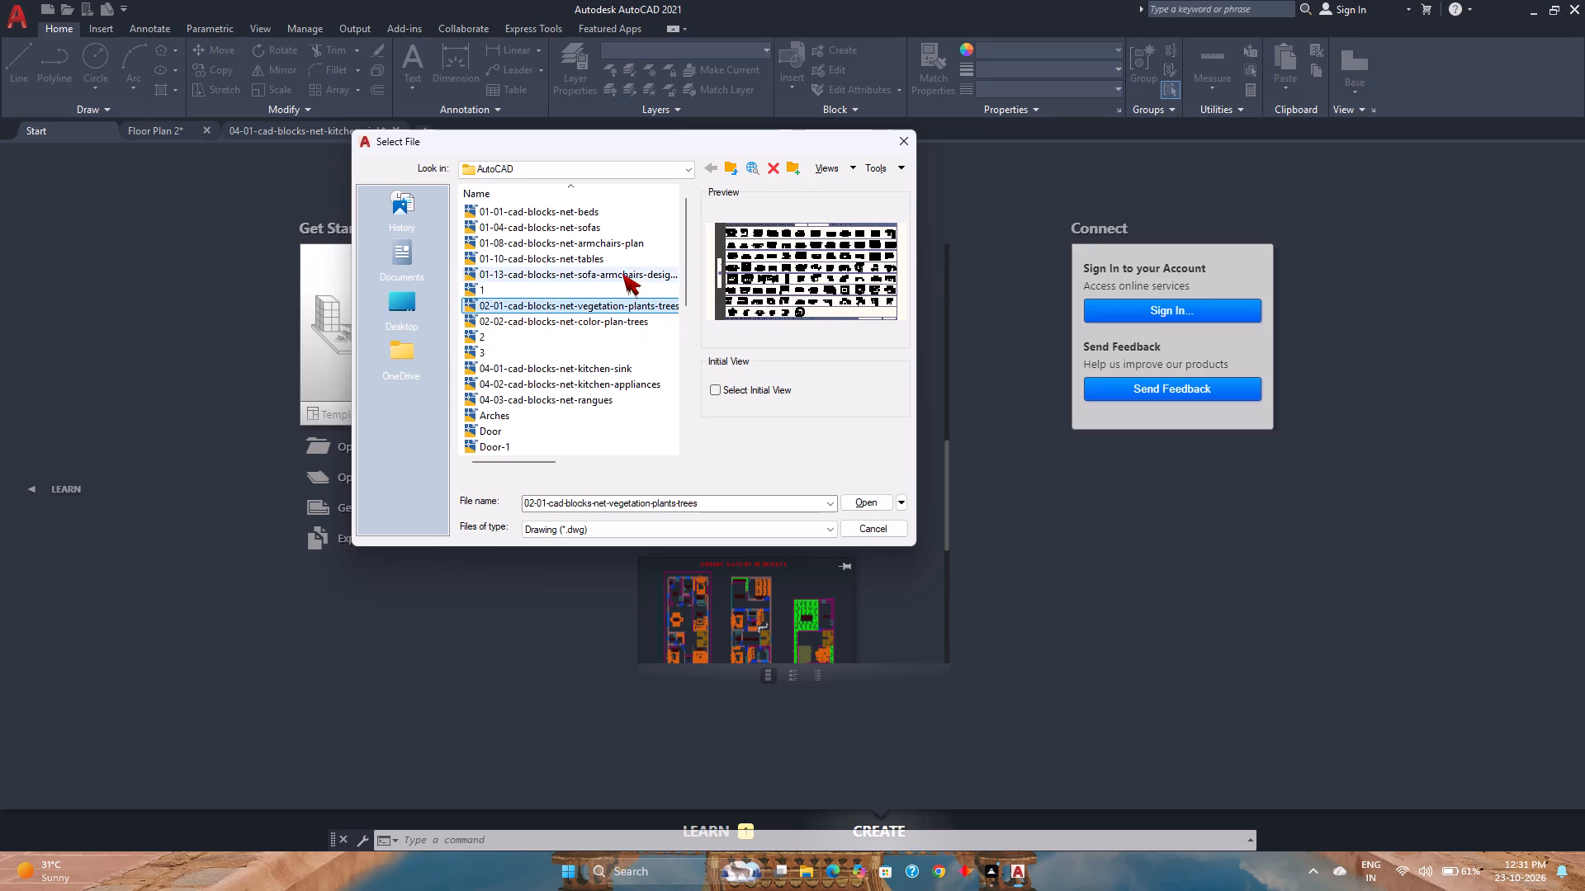
{"action": "left_click", "coordinate": [858, 499]}
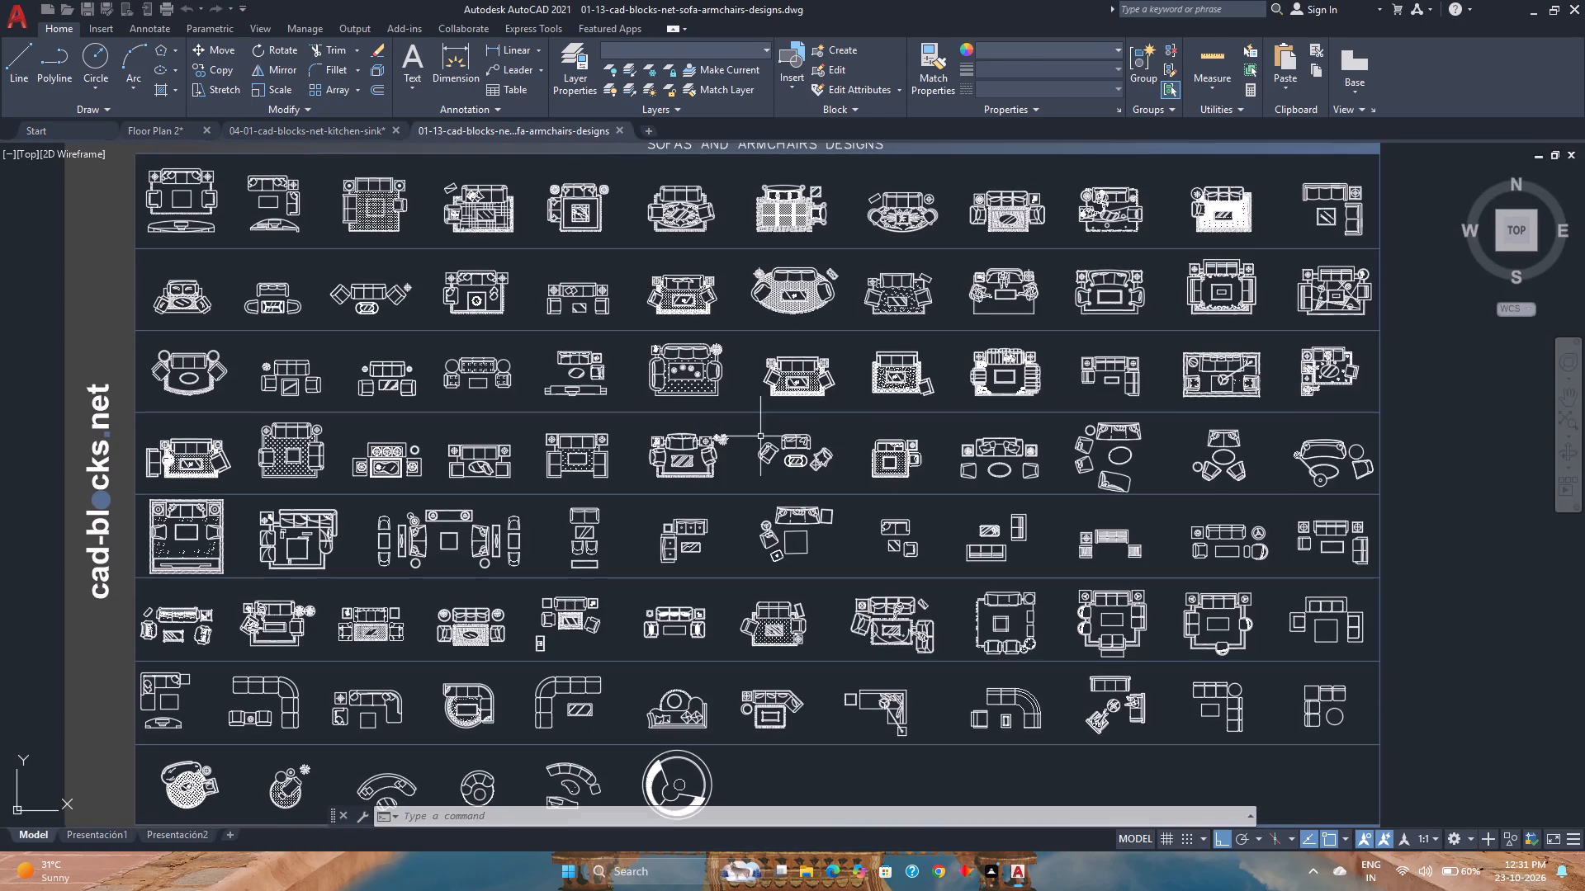
Look over the whole sofas and armchairs collection and close that drawing without saving changes.
{"action": "scroll", "coordinate": [706, 421], "scroll_direction": "down", "scroll_amount": 1}
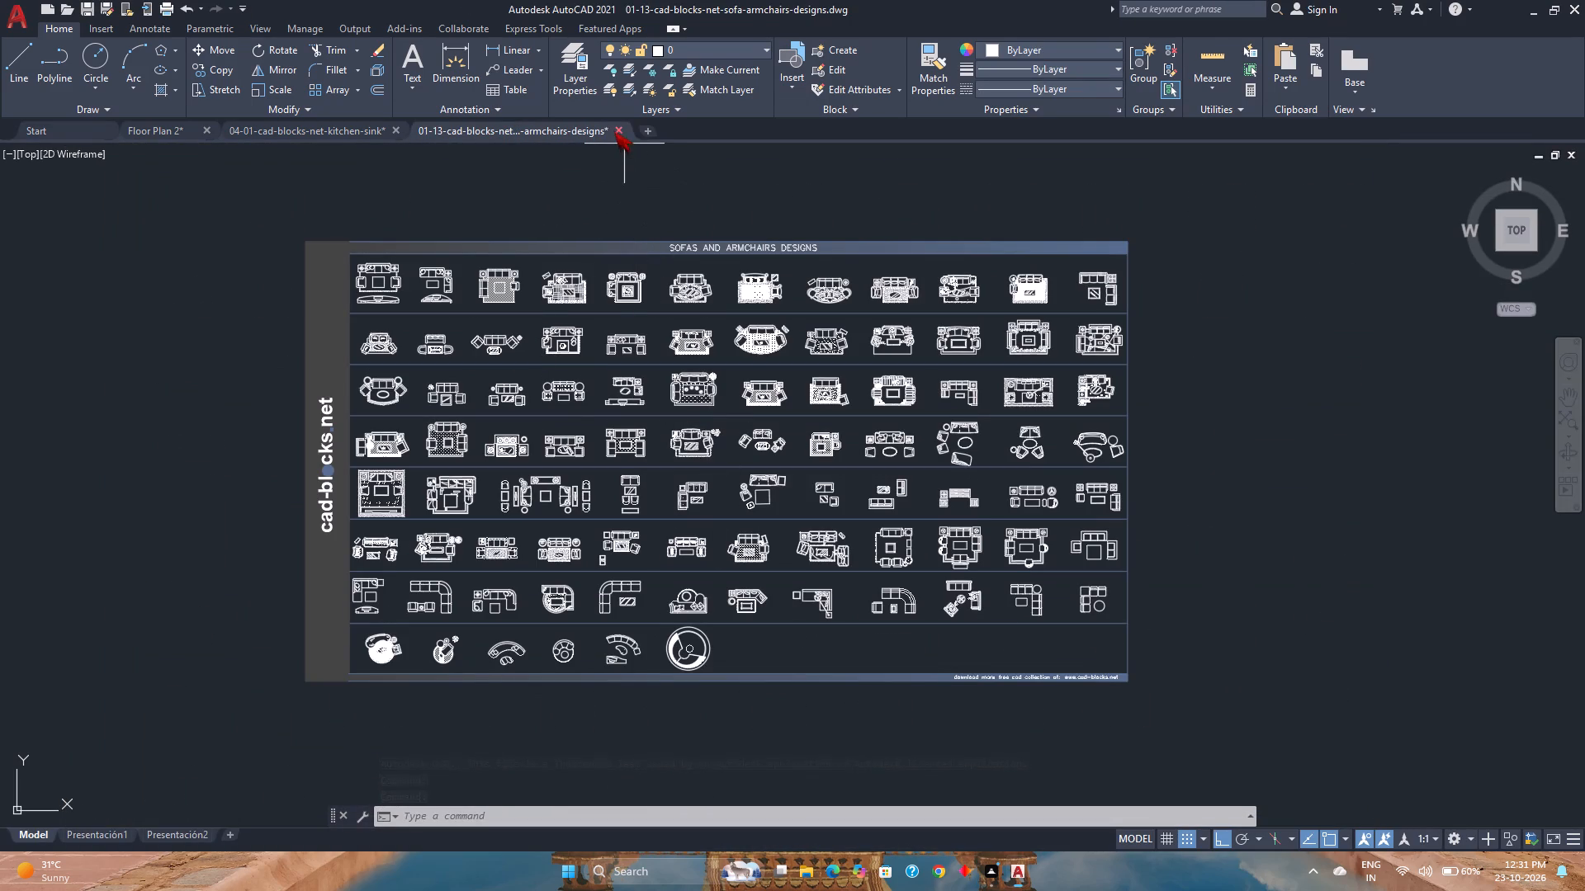
{"action": "left_click", "coordinate": [618, 133]}
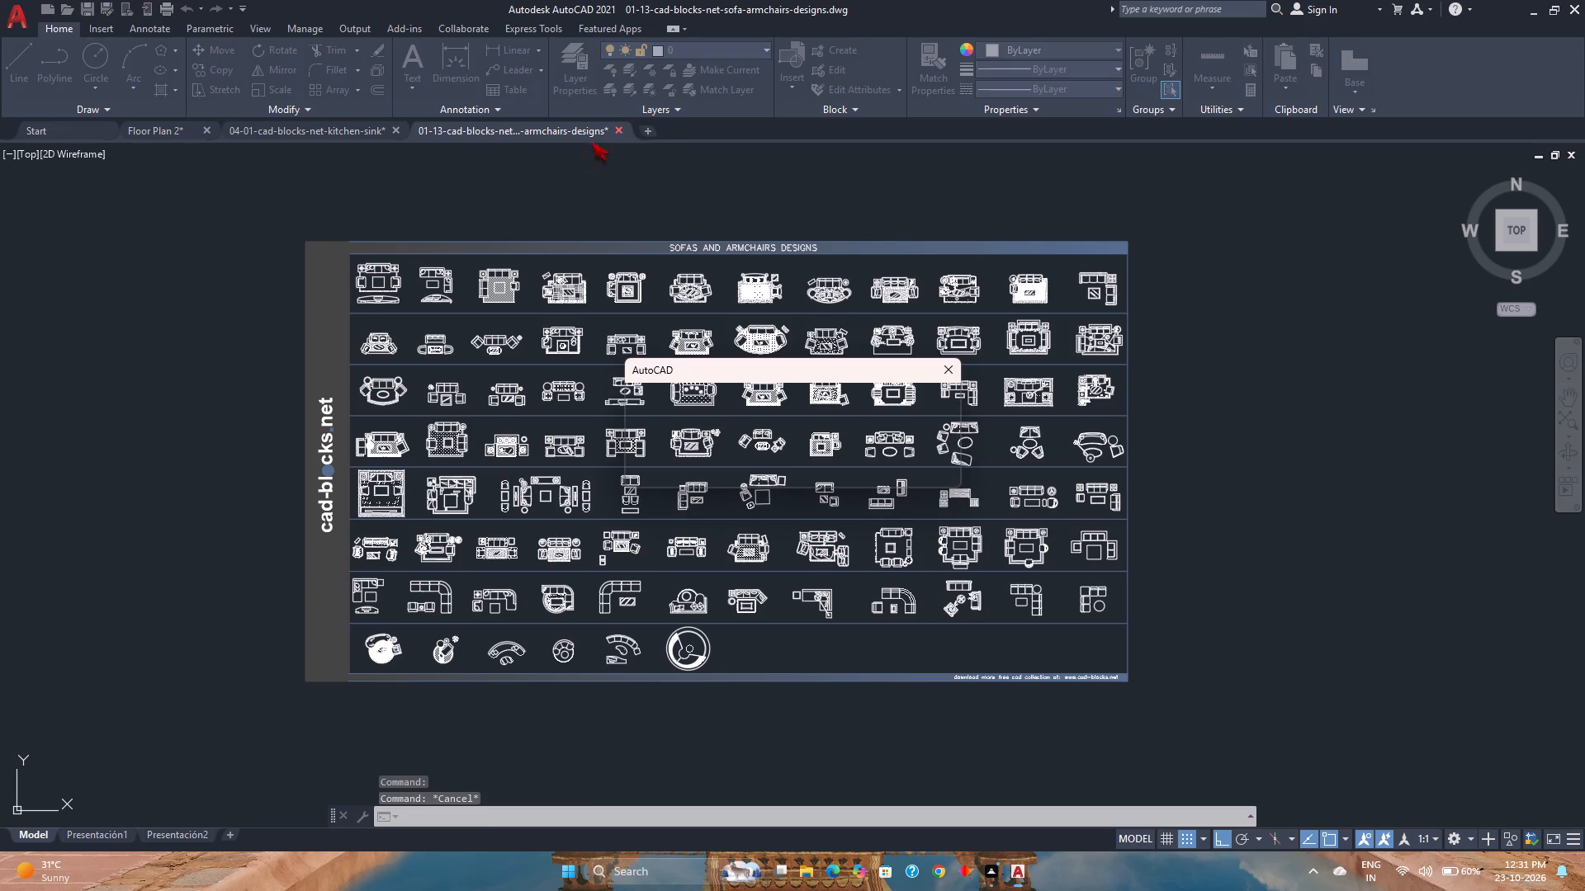
{"action": "left_click", "coordinate": [855, 471]}
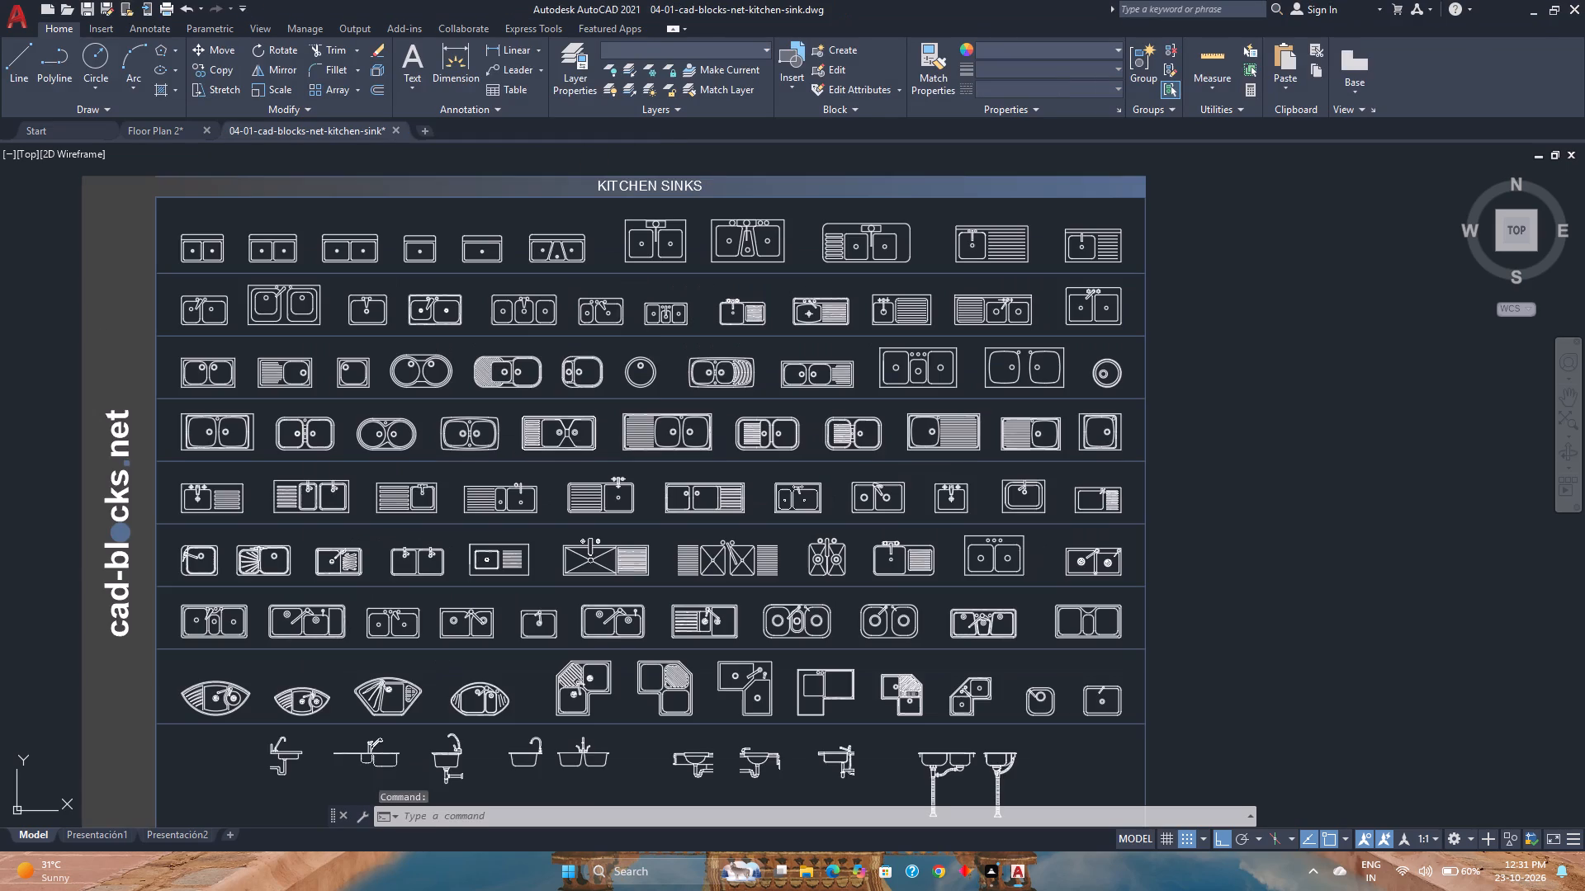
Preview the kitchen appliances, tables, armchairs, sofas, beds, Sample Plan and WINDOW drawings in the AutoCAD folder.
{"action": "left_click", "coordinate": [73, 129]}
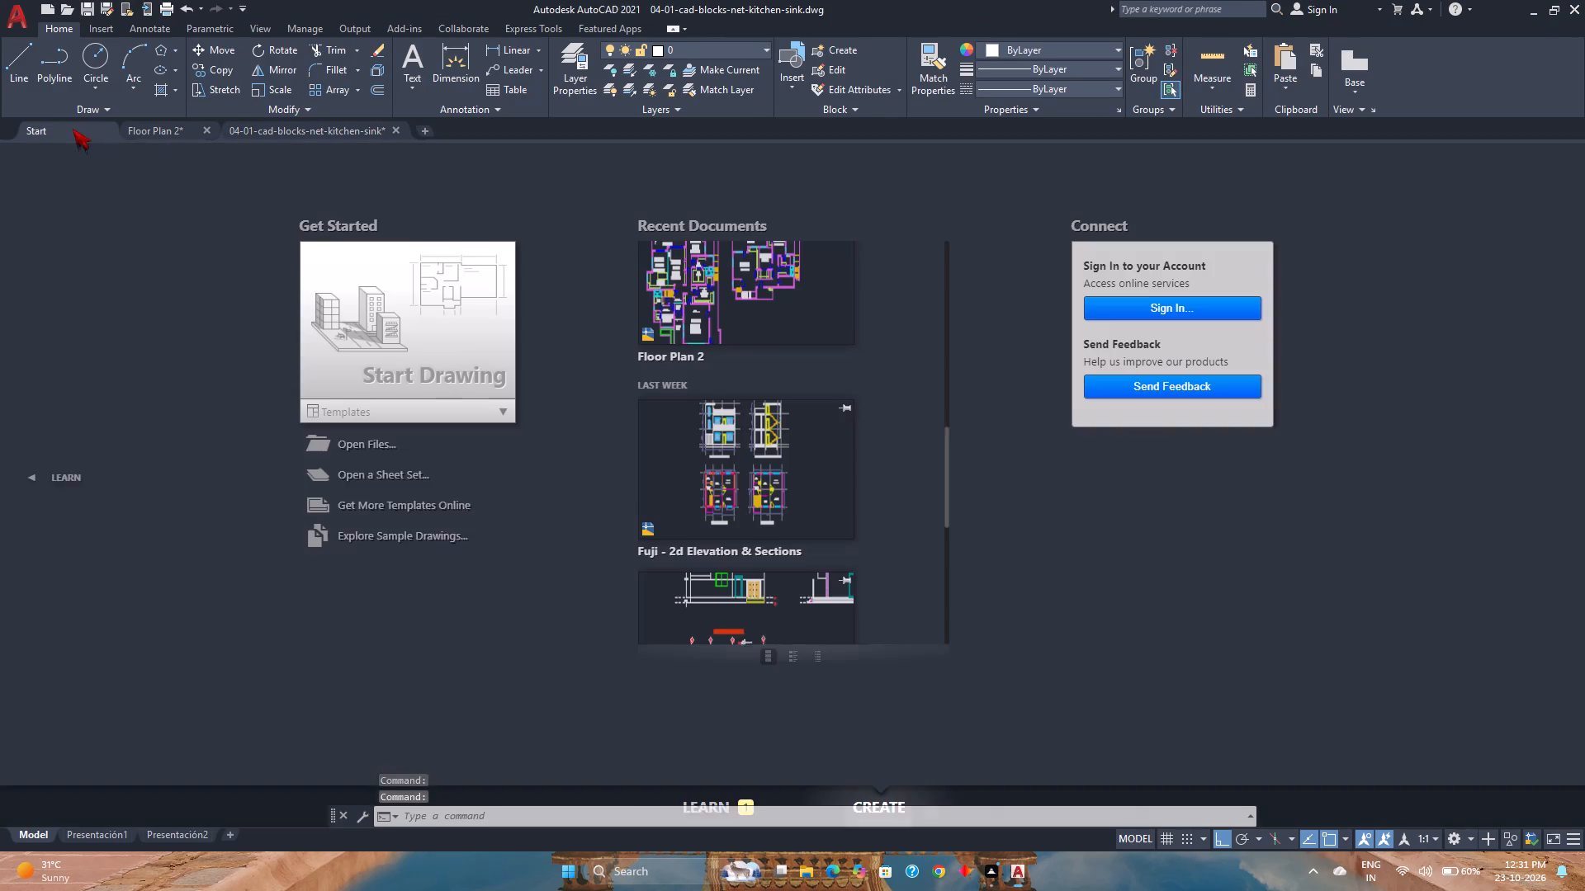
{"action": "left_click", "coordinate": [368, 448]}
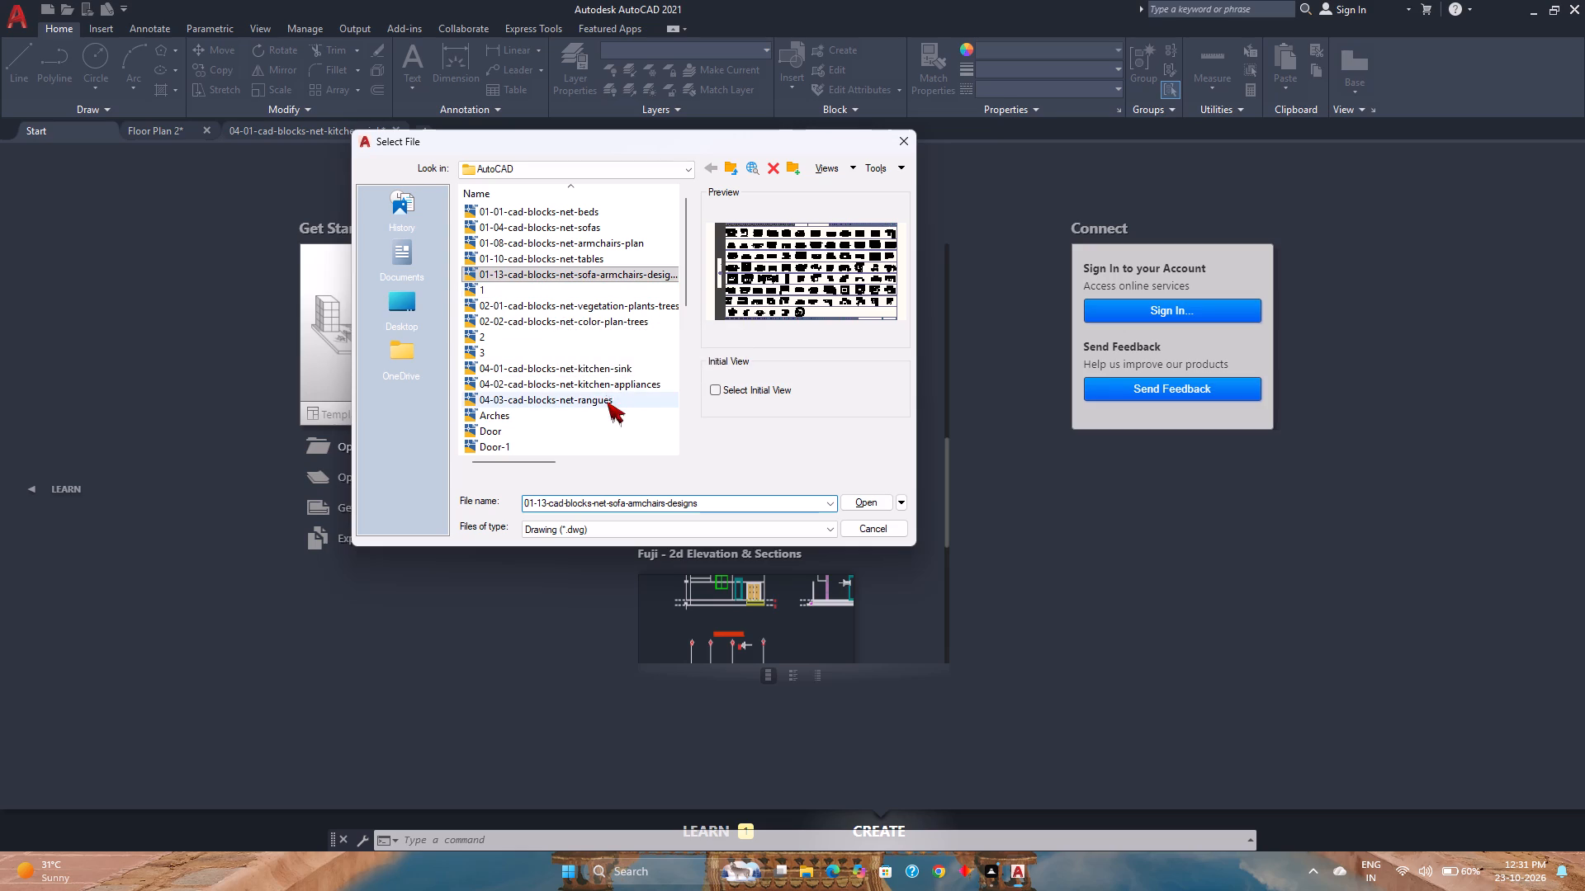
{"action": "left_click", "coordinate": [617, 384]}
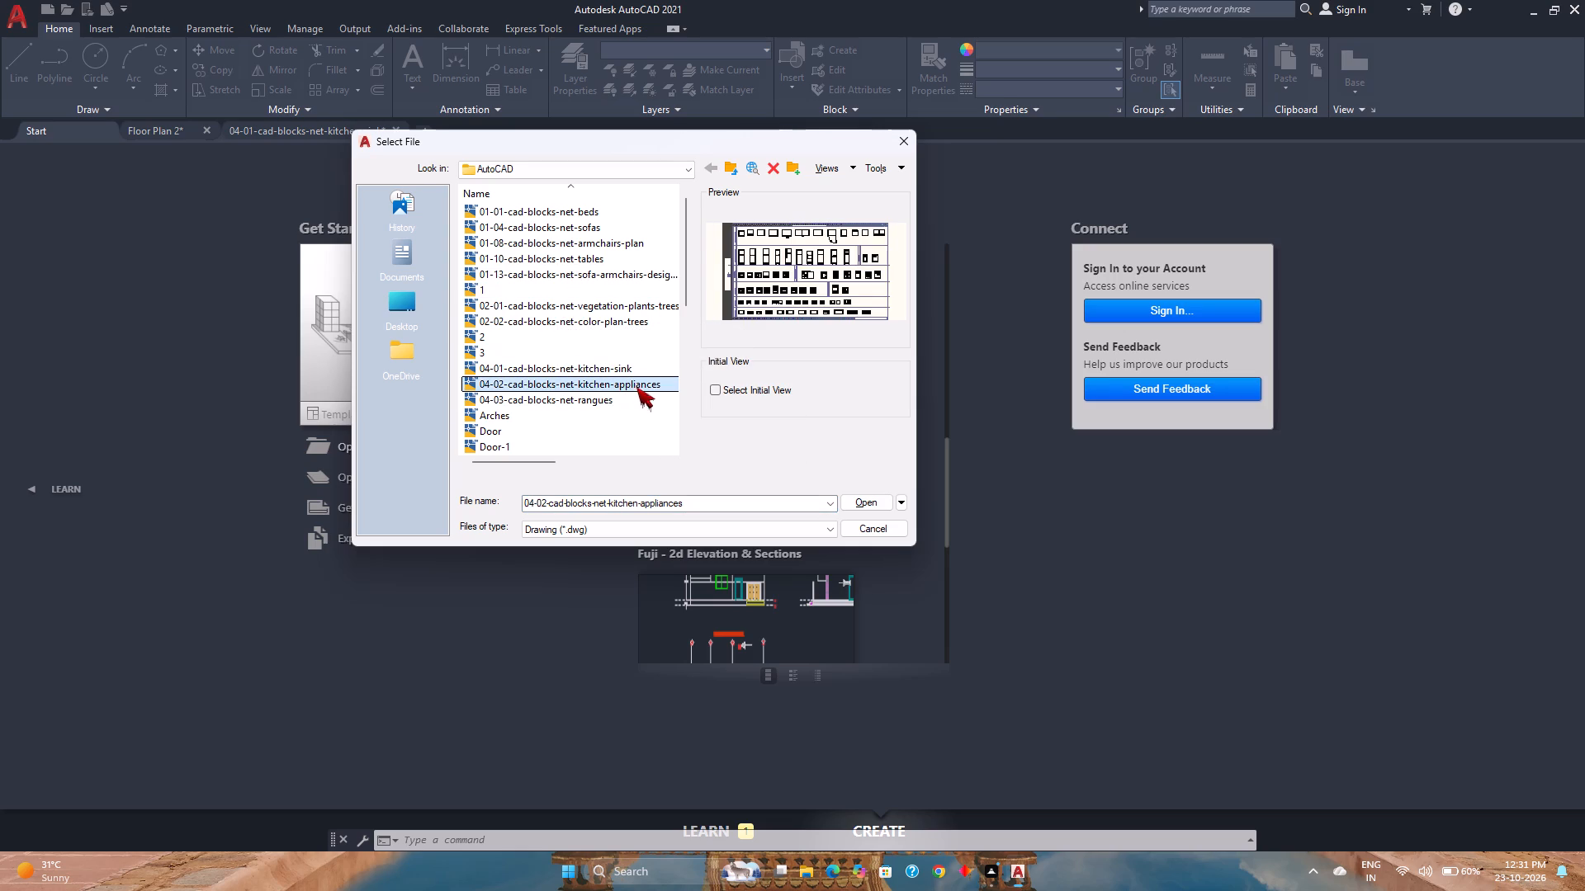
{"action": "left_click", "coordinate": [597, 254]}
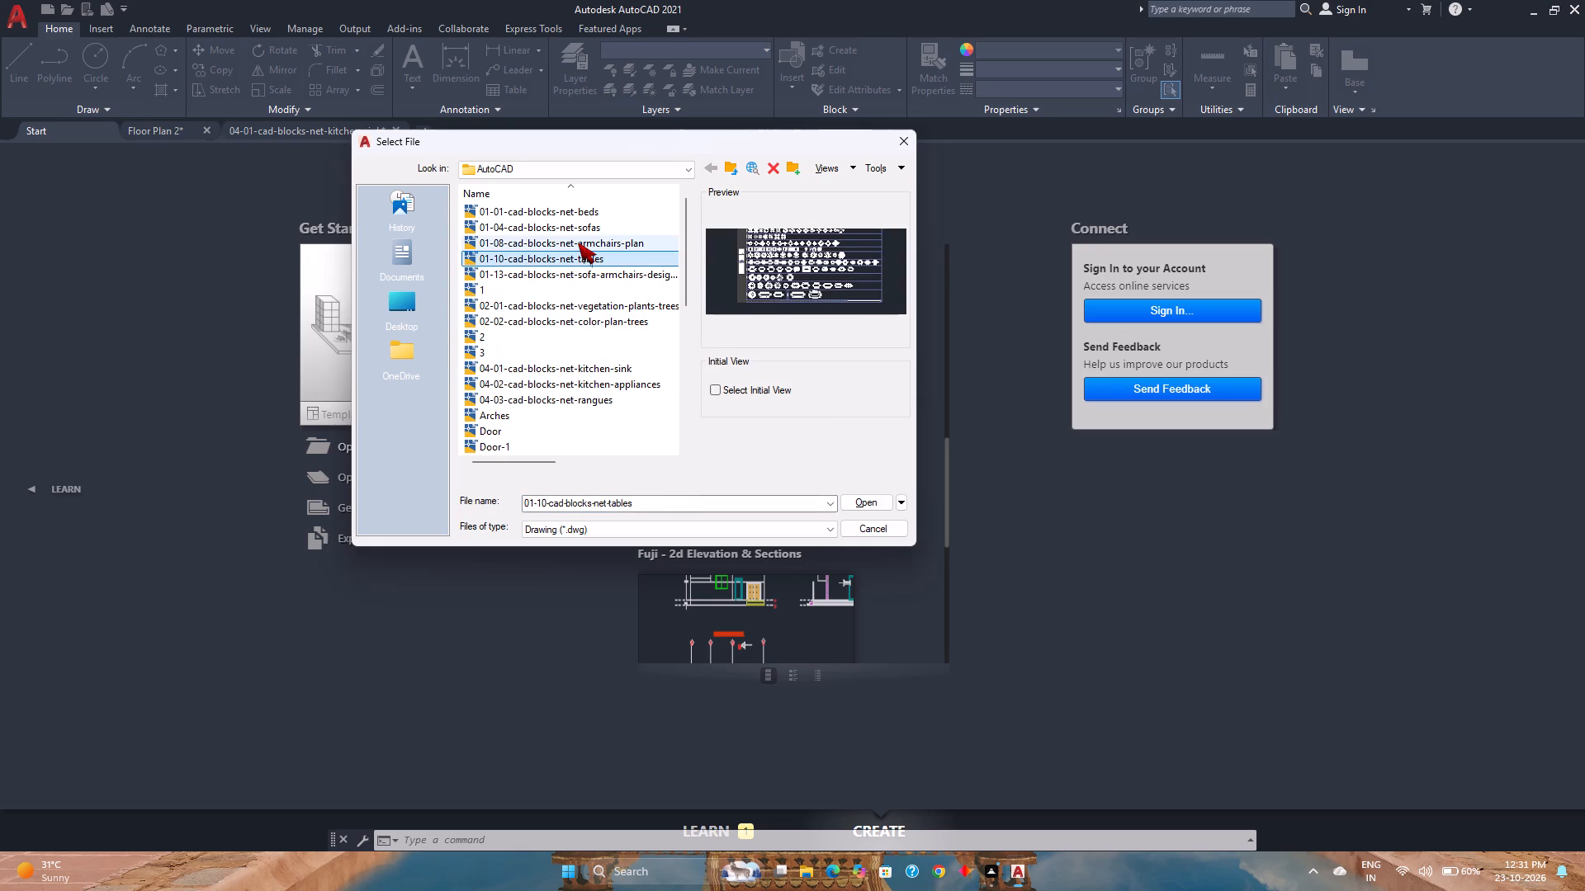
{"action": "left_click", "coordinate": [578, 243]}
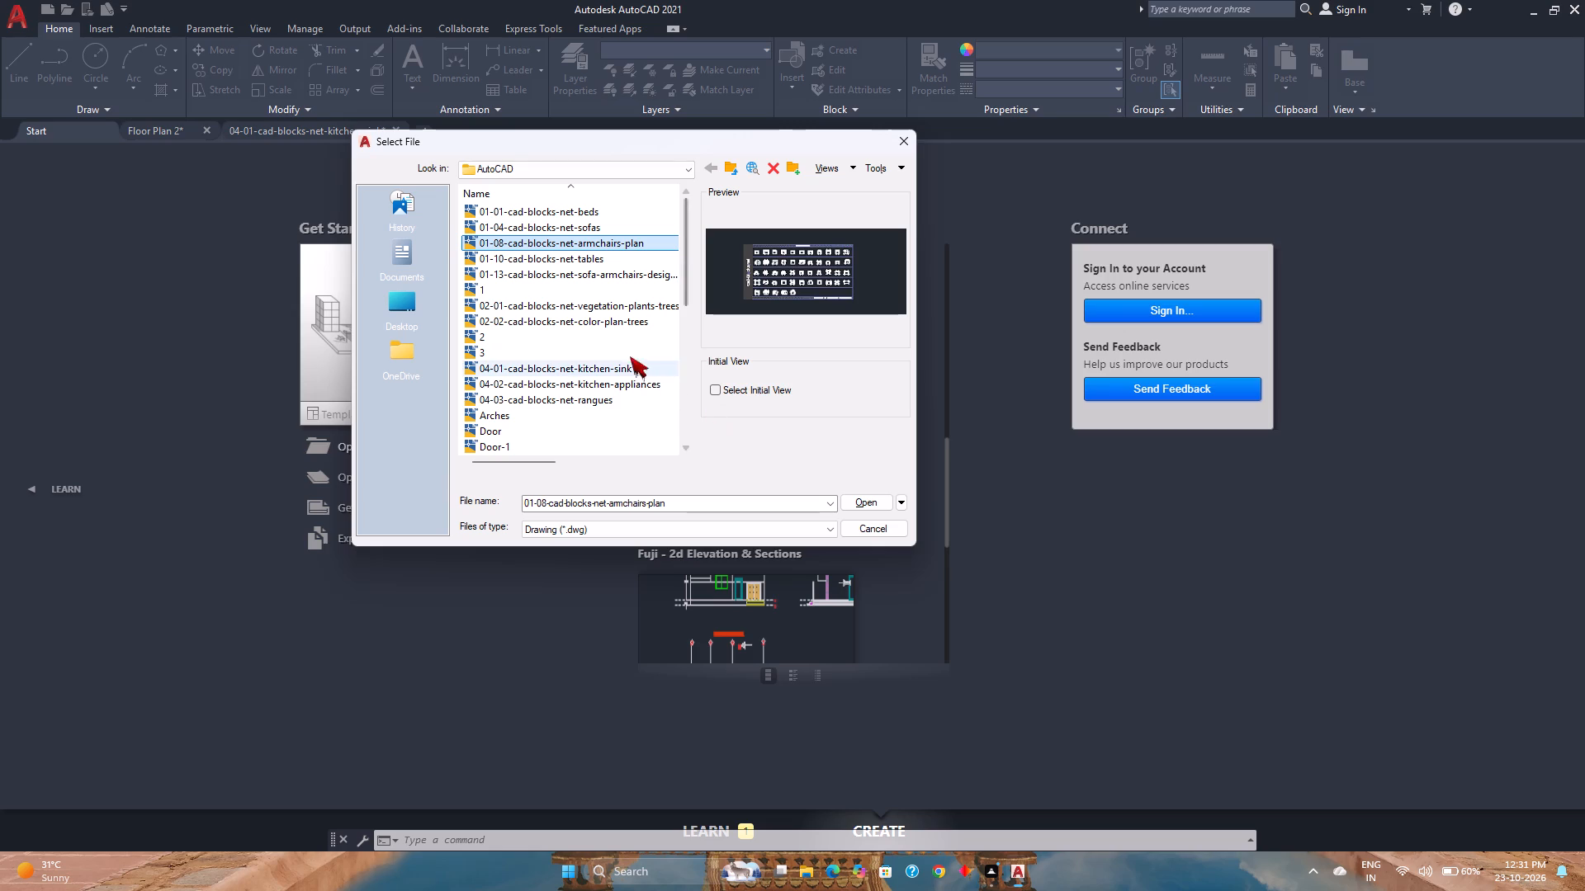
{"action": "left_click", "coordinate": [580, 230]}
{"action": "left_click", "coordinate": [597, 214]}
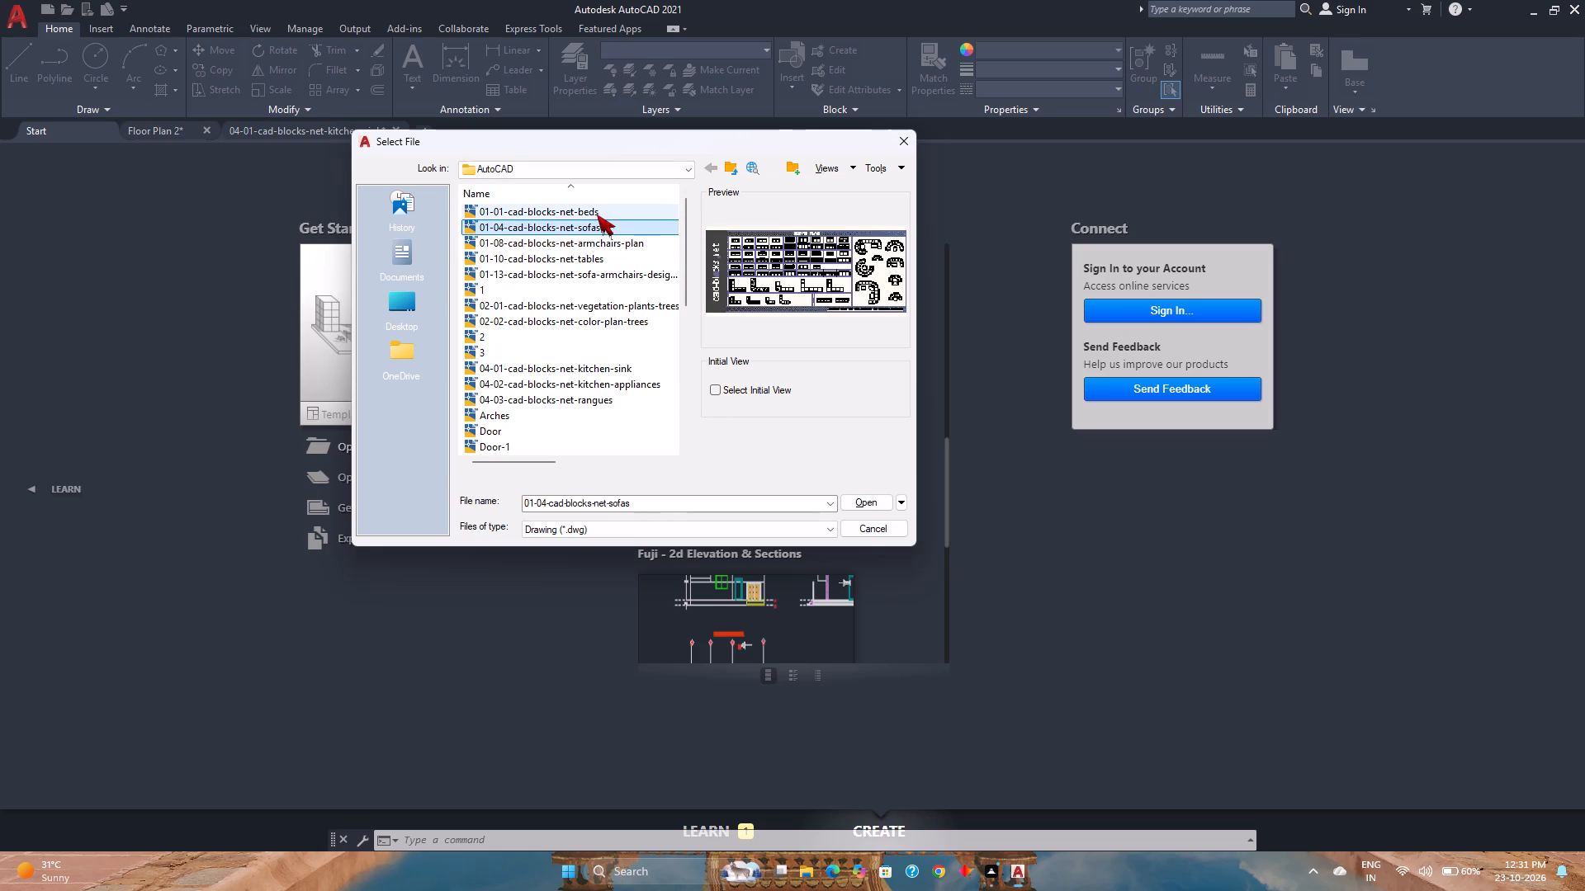
{"action": "scroll", "coordinate": [568, 417], "scroll_direction": "down", "scroll_amount": 5}
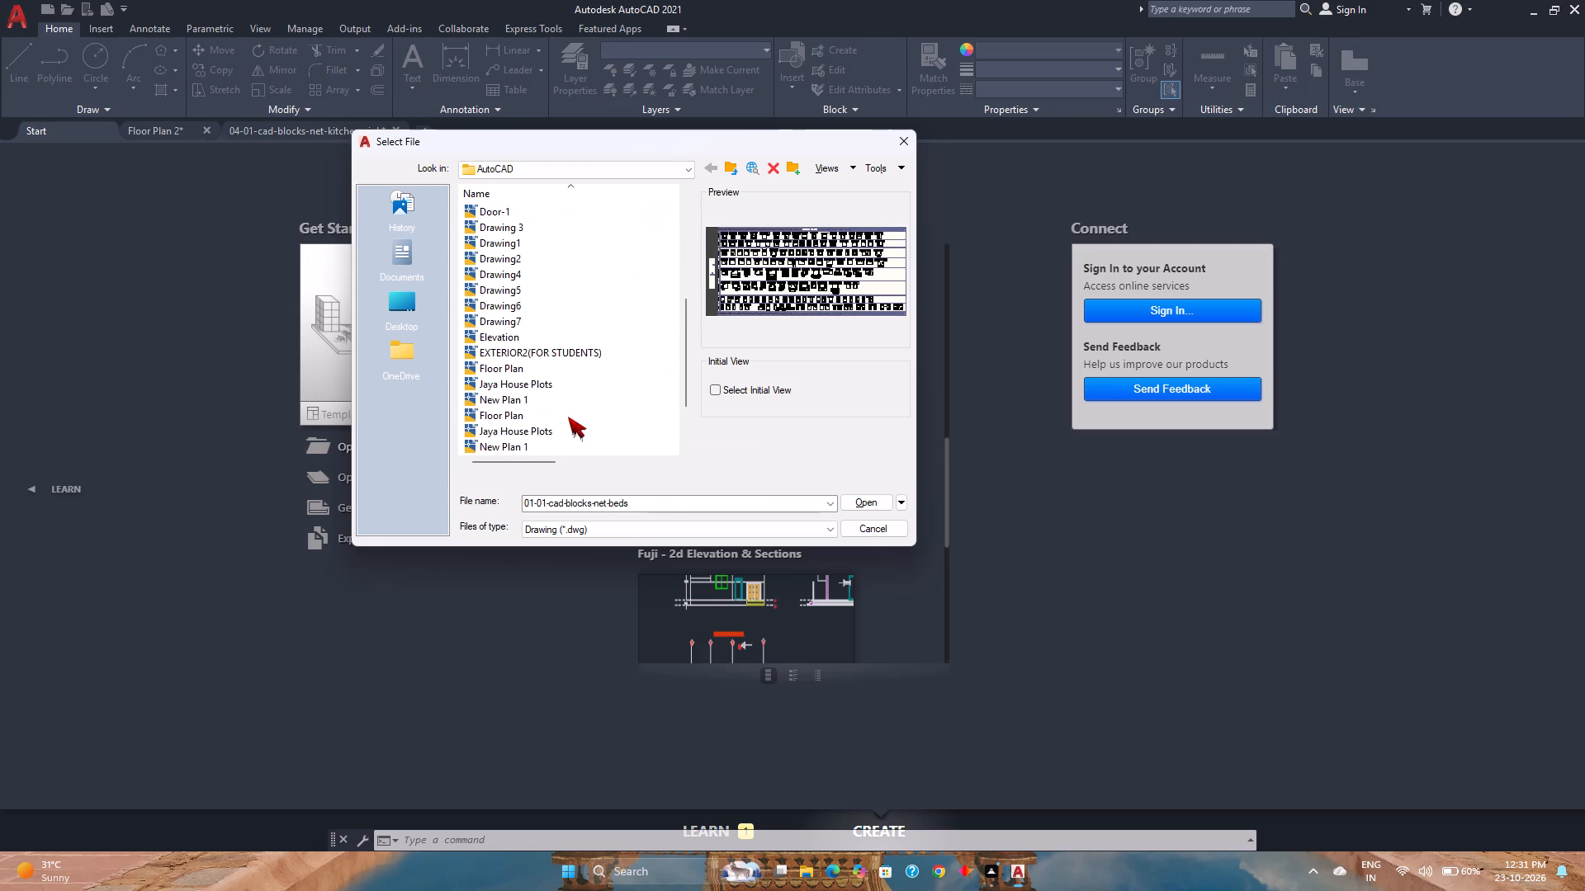
{"action": "scroll", "coordinate": [564, 427], "scroll_direction": "down", "scroll_amount": 8}
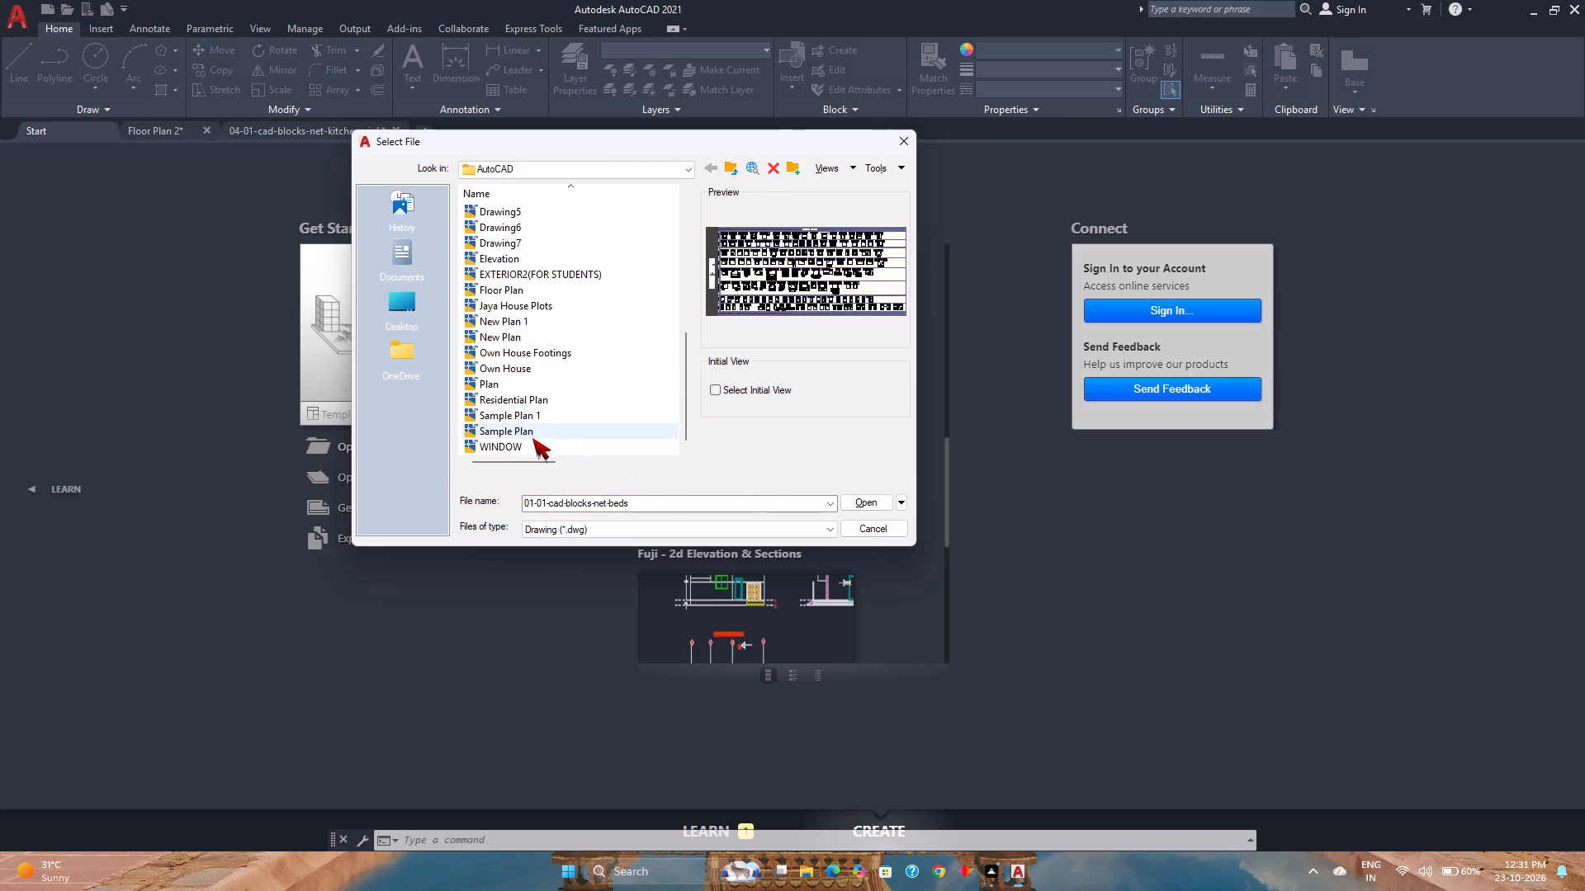
{"action": "left_click", "coordinate": [532, 438]}
{"action": "left_click", "coordinate": [538, 453]}
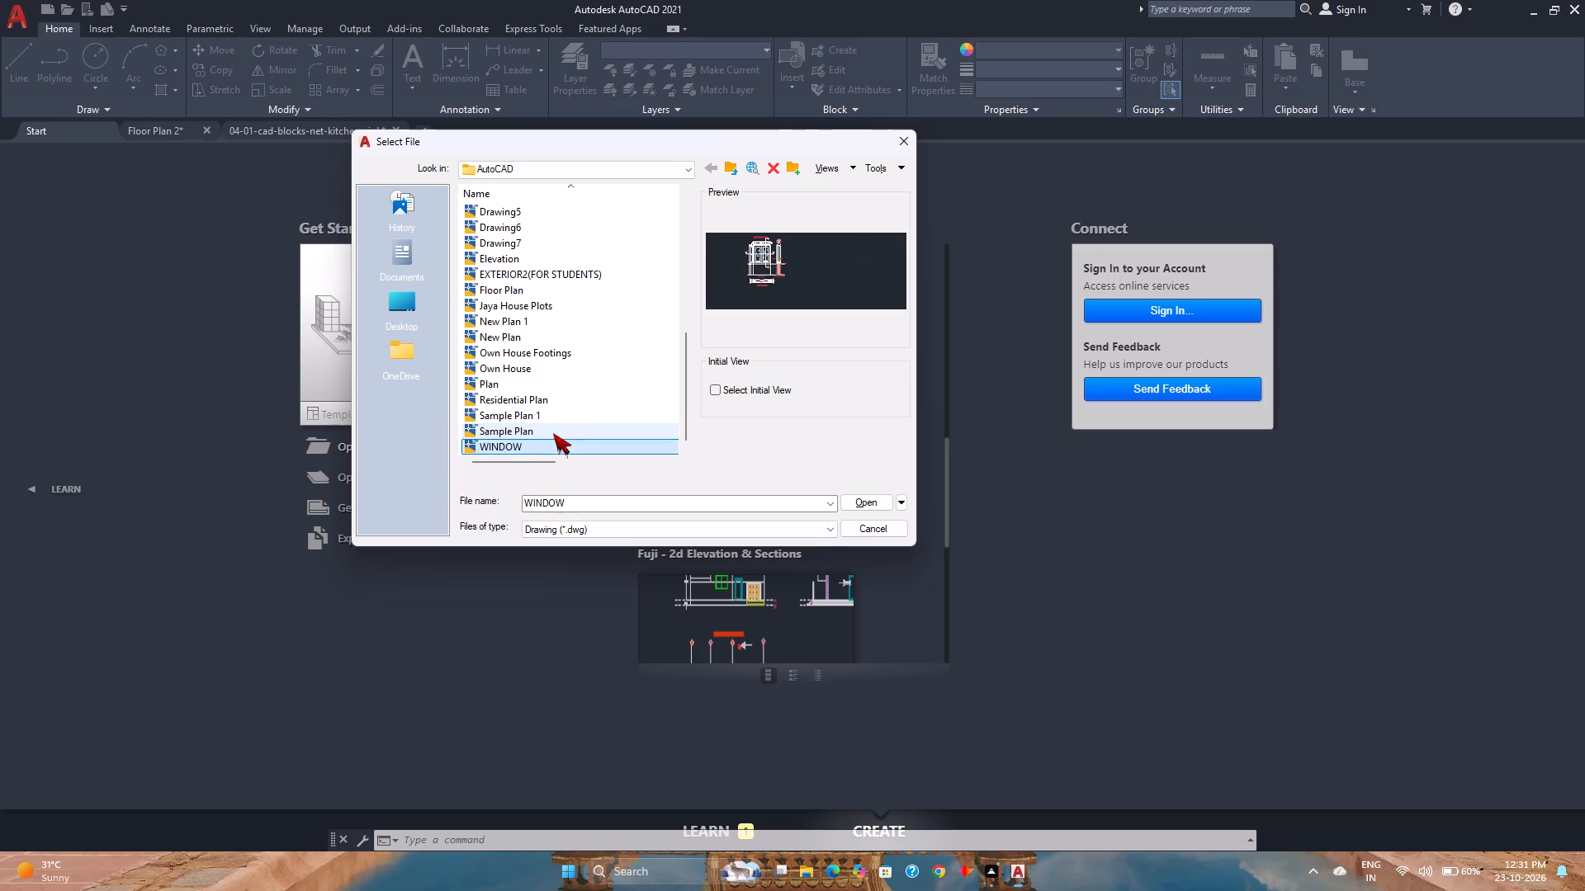
Preview the ranges, kitchen sink, color trees, sofa-armchair and tables files plus drawings 2 and 3, and leave file selection without opening any.
{"action": "scroll", "coordinate": [575, 415], "scroll_direction": "up", "scroll_amount": 5}
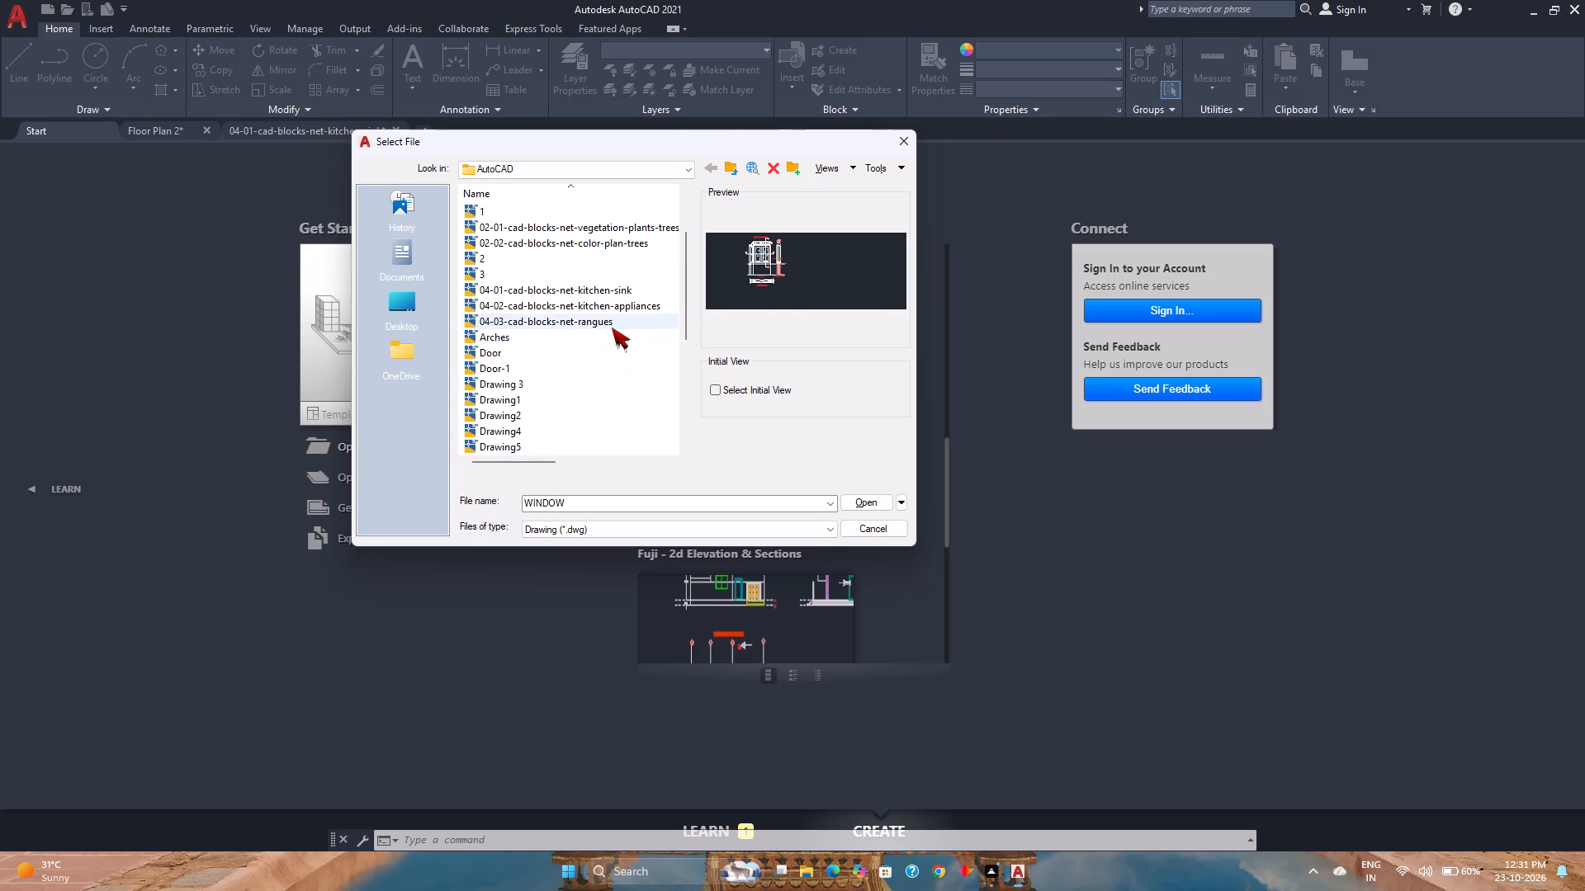
{"action": "left_click", "coordinate": [612, 328]}
{"action": "left_click", "coordinate": [594, 272]}
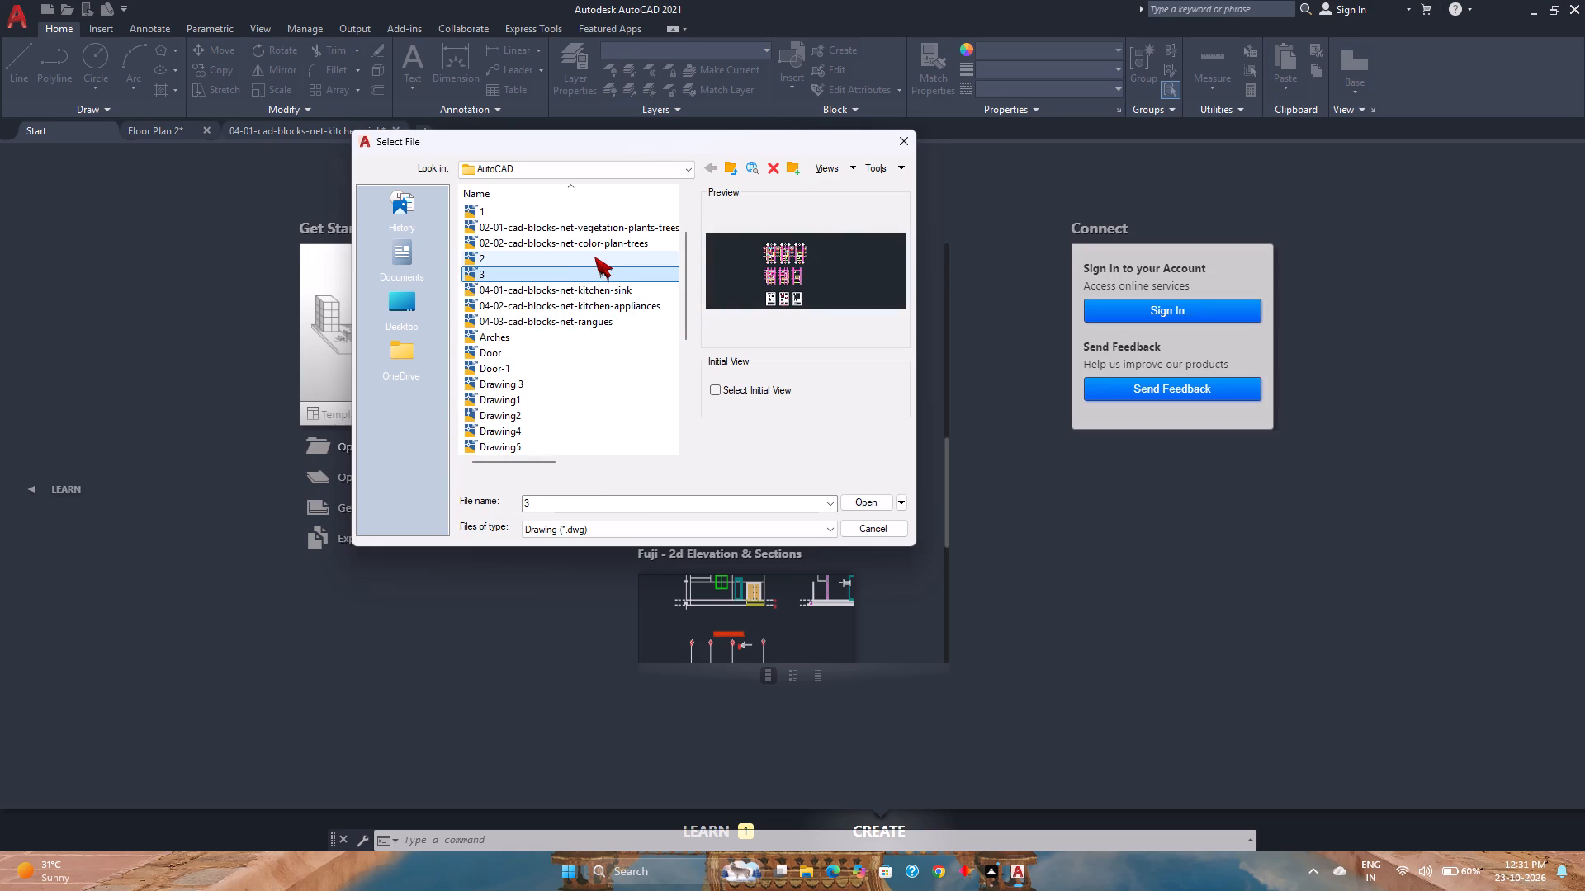
{"action": "left_click", "coordinate": [599, 252]}
{"action": "left_click", "coordinate": [599, 274]}
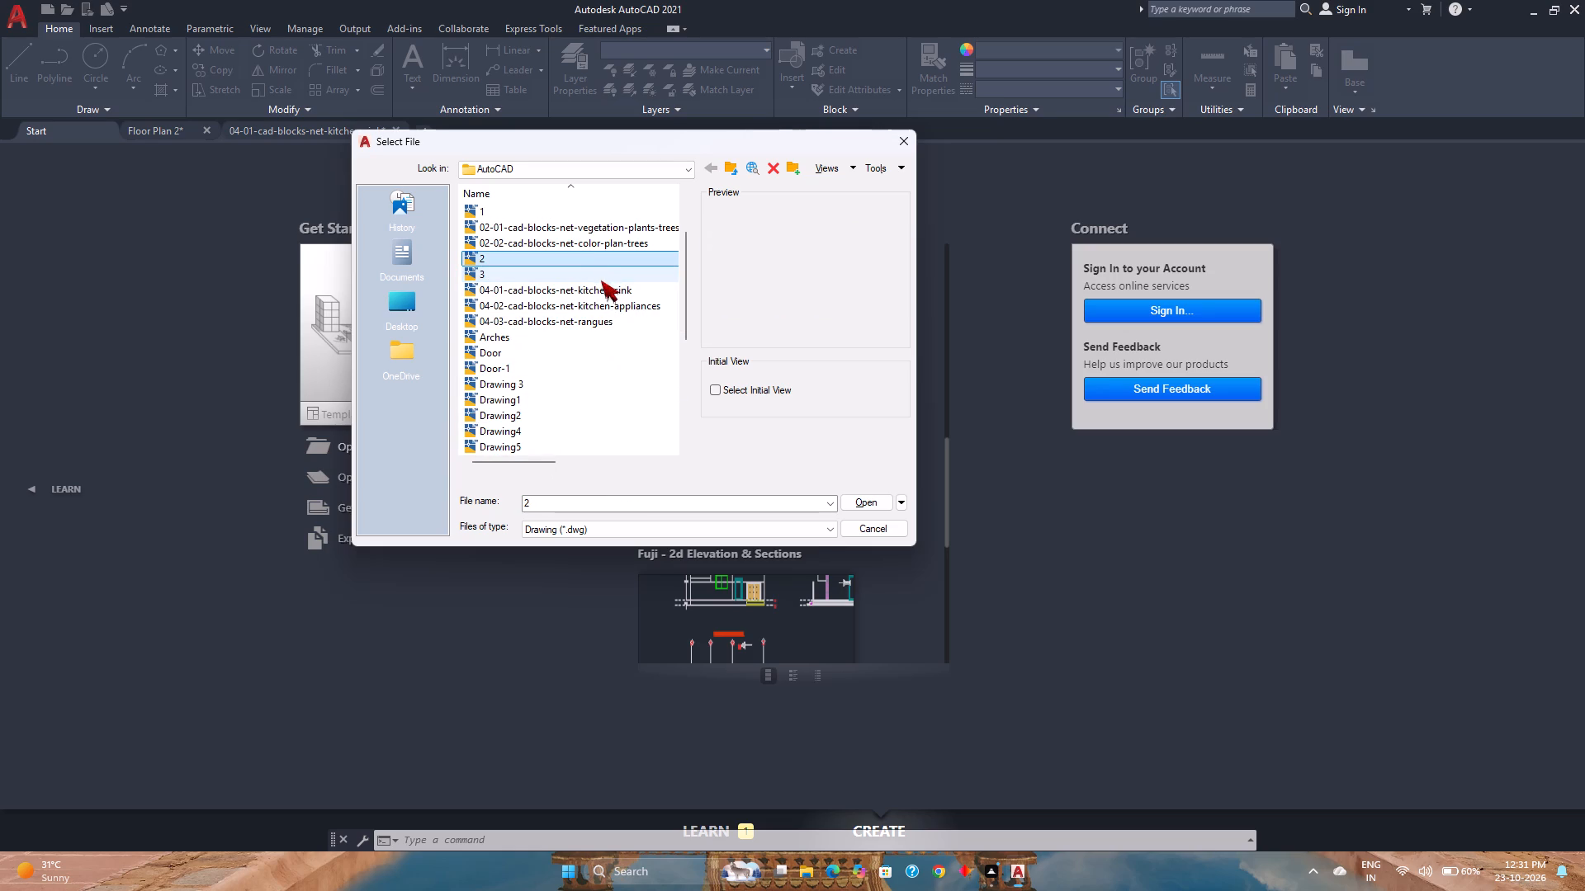
{"action": "left_click", "coordinate": [602, 282]}
{"action": "left_click", "coordinate": [602, 302]}
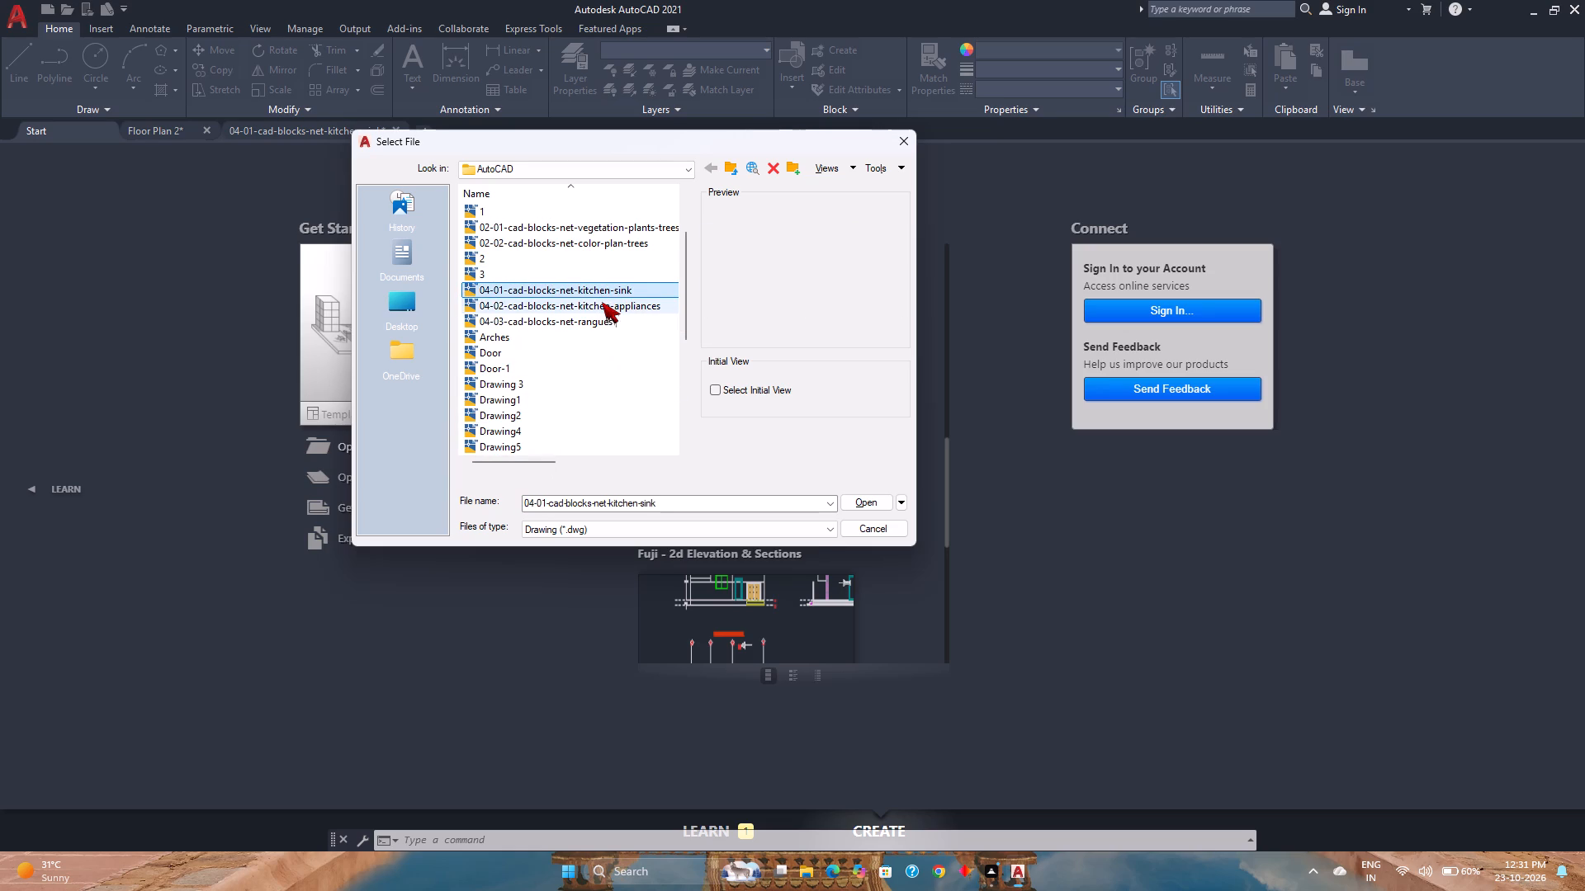
{"action": "left_click", "coordinate": [600, 325]}
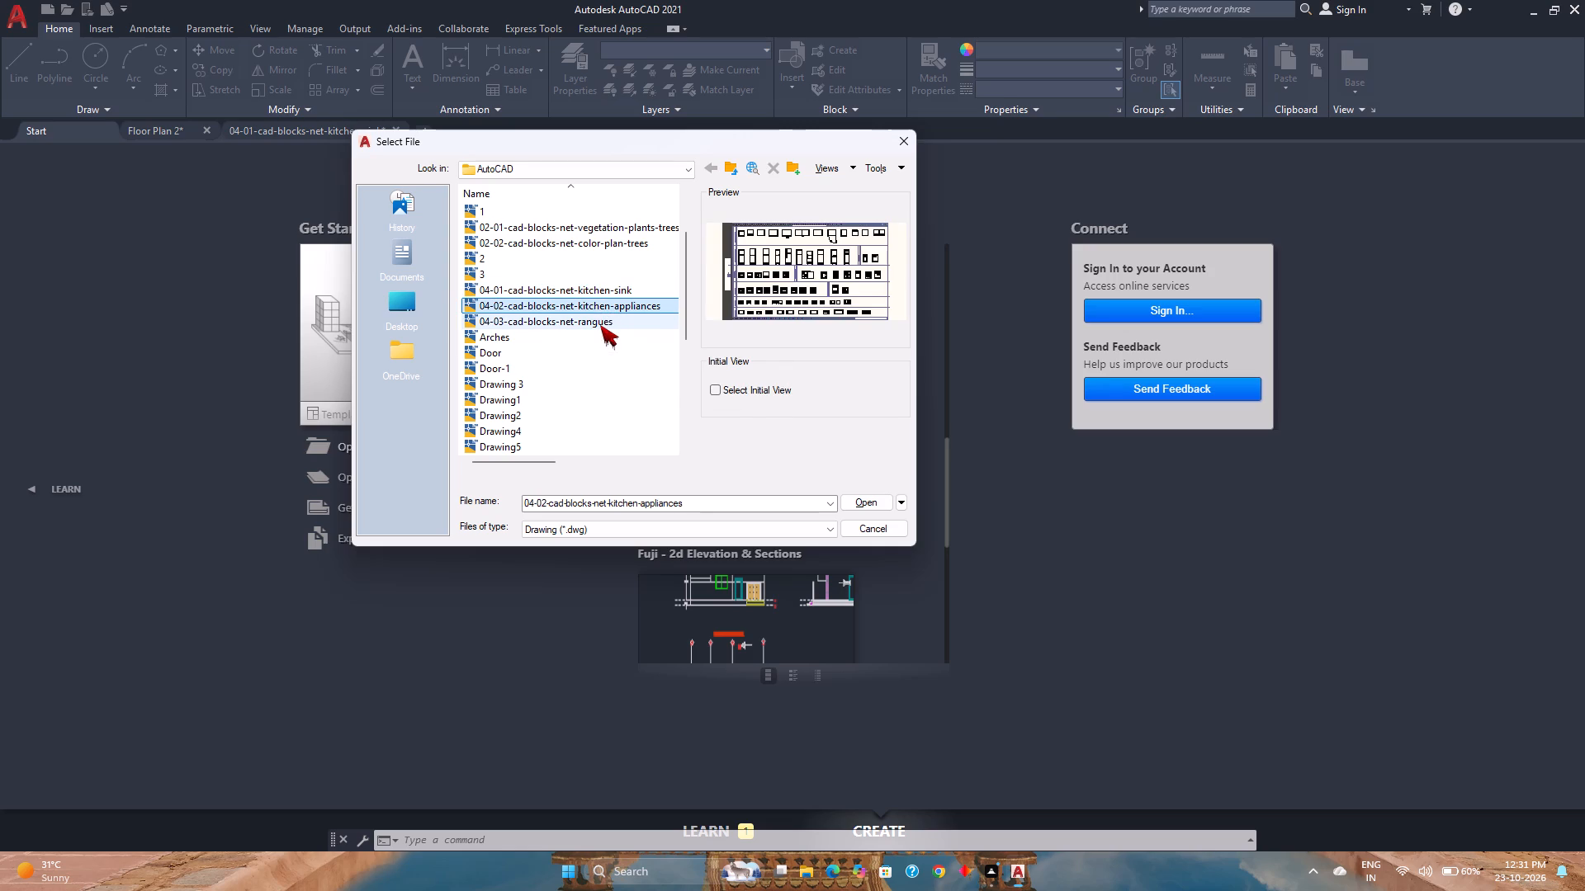
{"action": "left_click", "coordinate": [622, 244]}
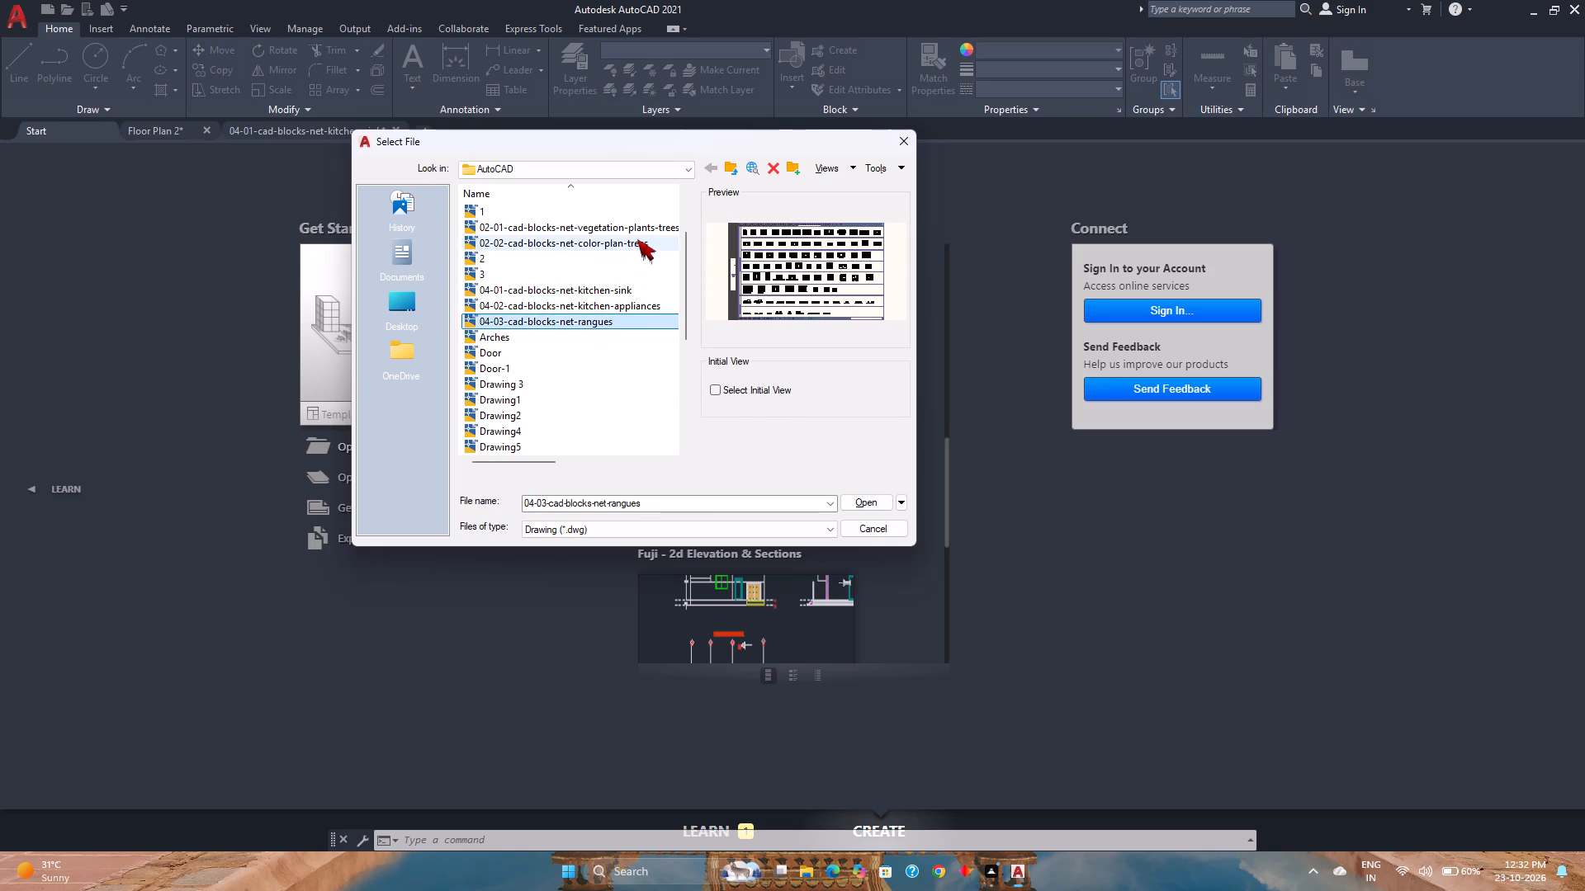
{"action": "scroll", "coordinate": [647, 241], "scroll_direction": "up", "scroll_amount": 2}
{"action": "left_click", "coordinate": [636, 276]}
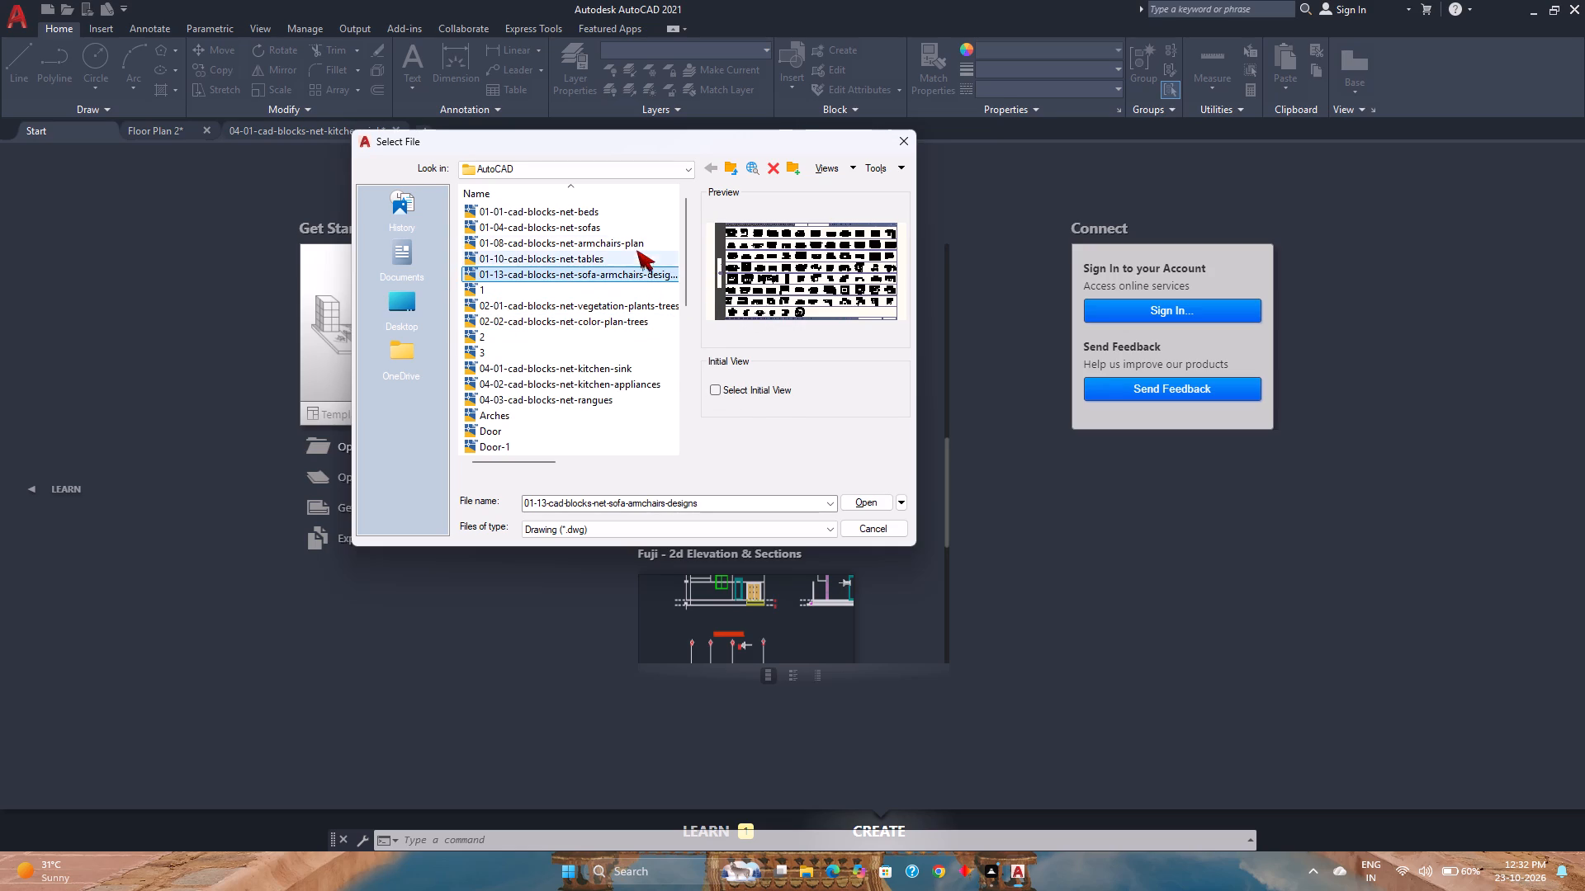
{"action": "scroll", "coordinate": [642, 243], "scroll_direction": "up", "scroll_amount": 2}
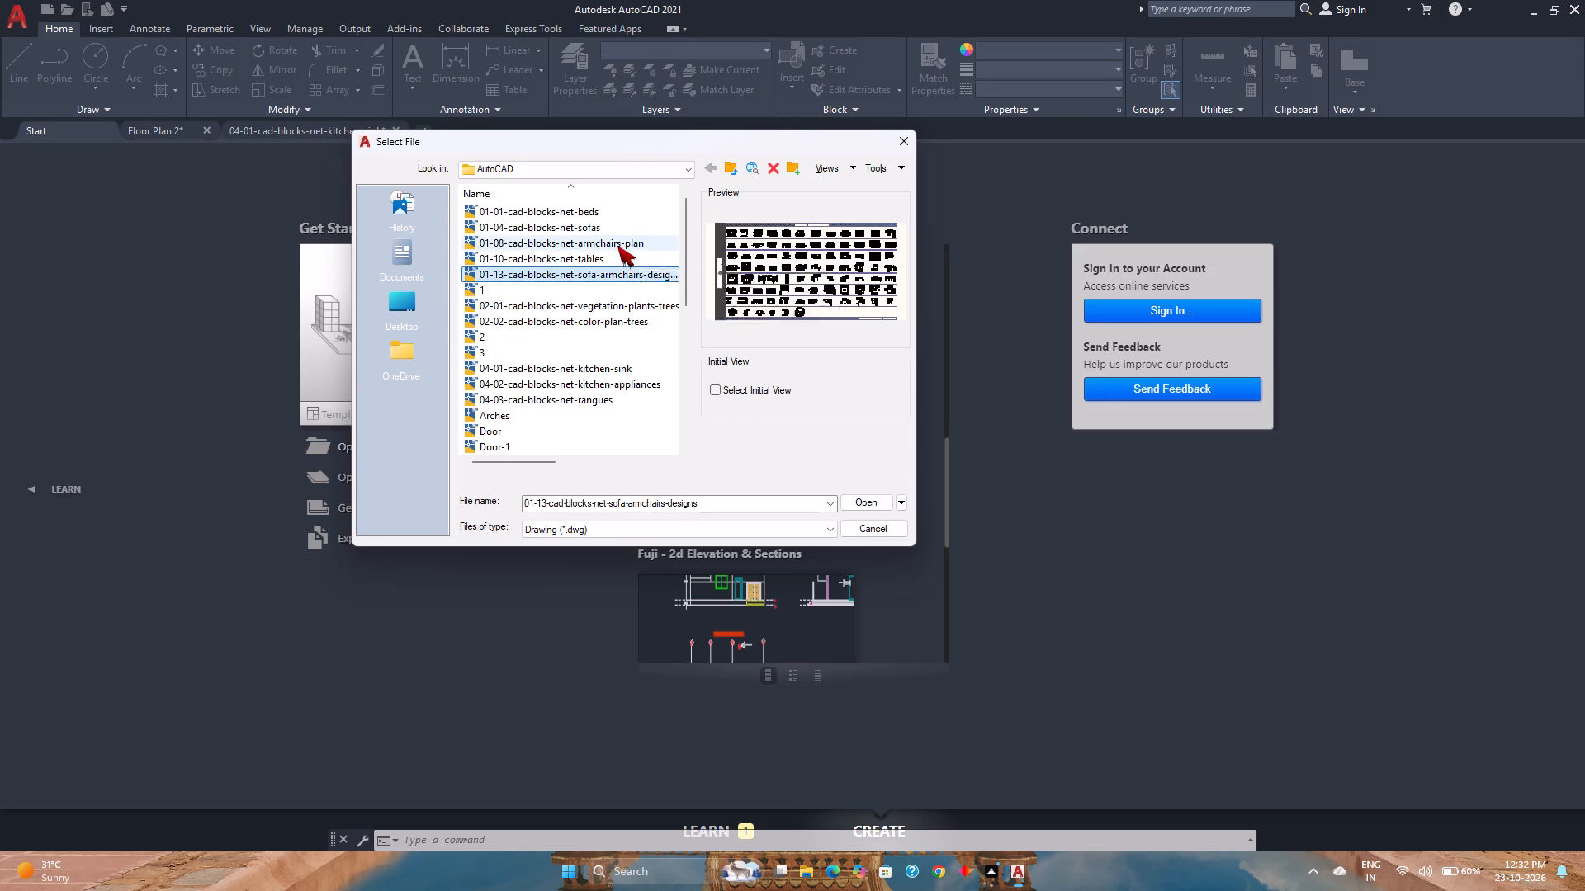
{"action": "left_click", "coordinate": [617, 246]}
{"action": "left_click", "coordinate": [612, 257]}
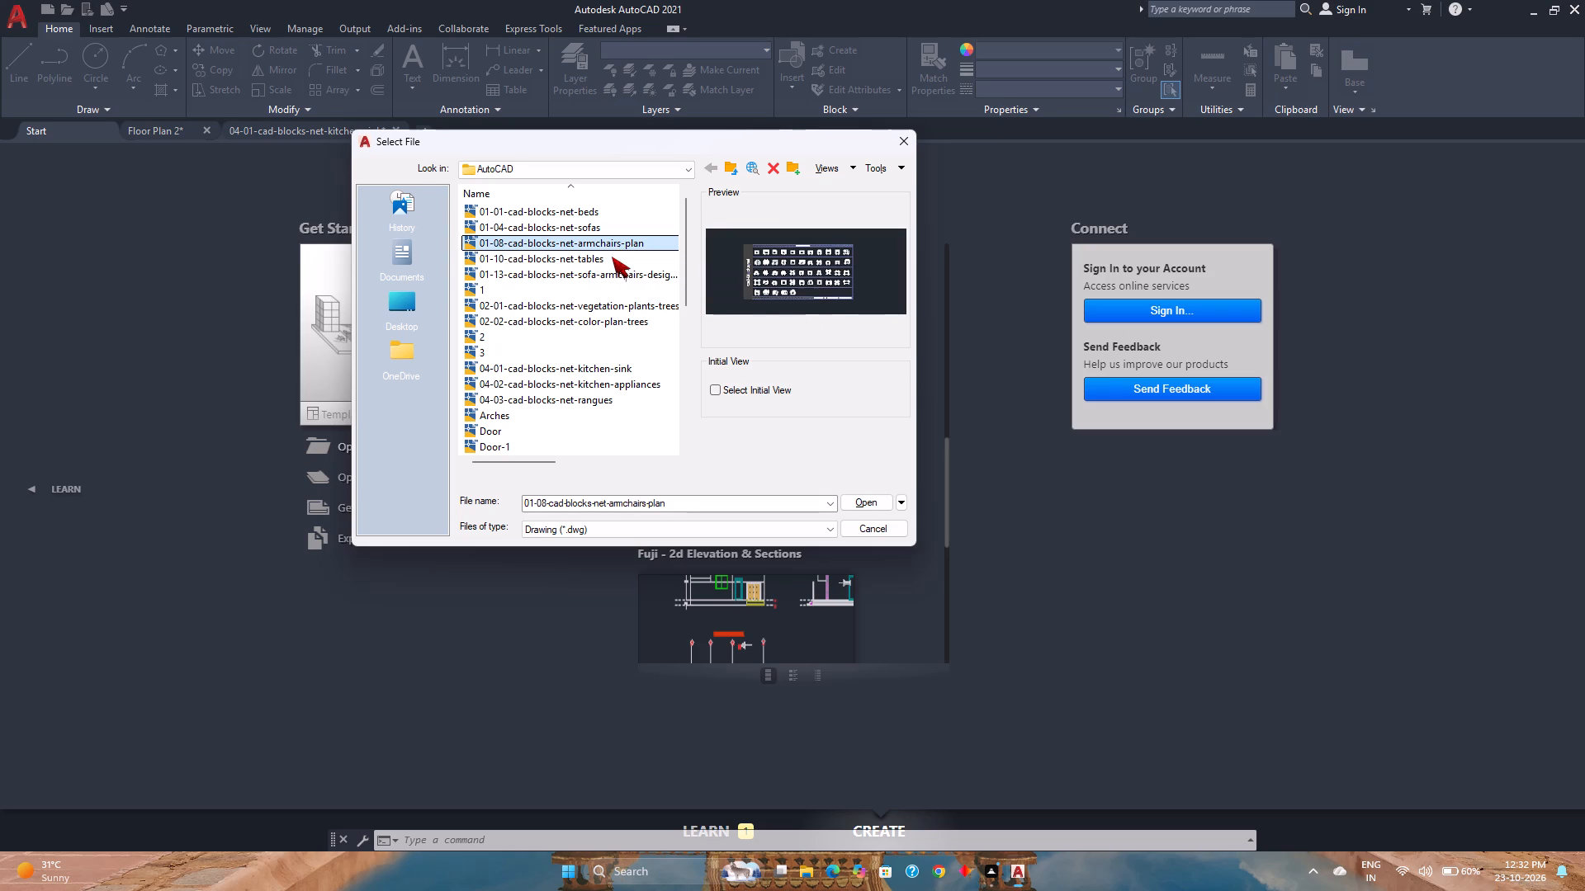
{"action": "left_click", "coordinate": [532, 213]}
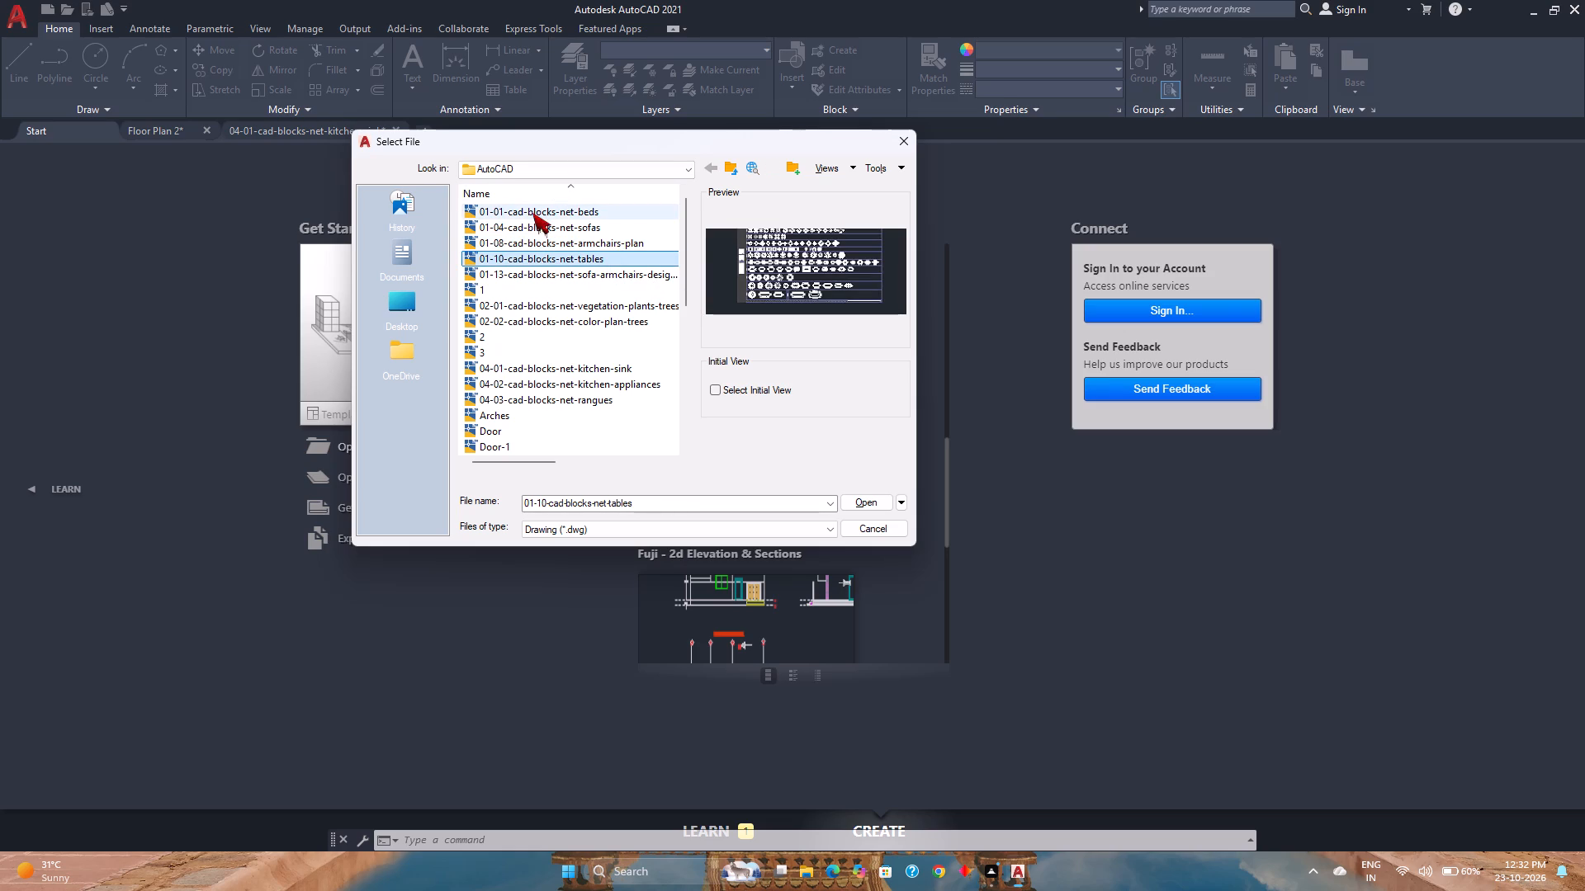
{"action": "left_click", "coordinate": [895, 132]}
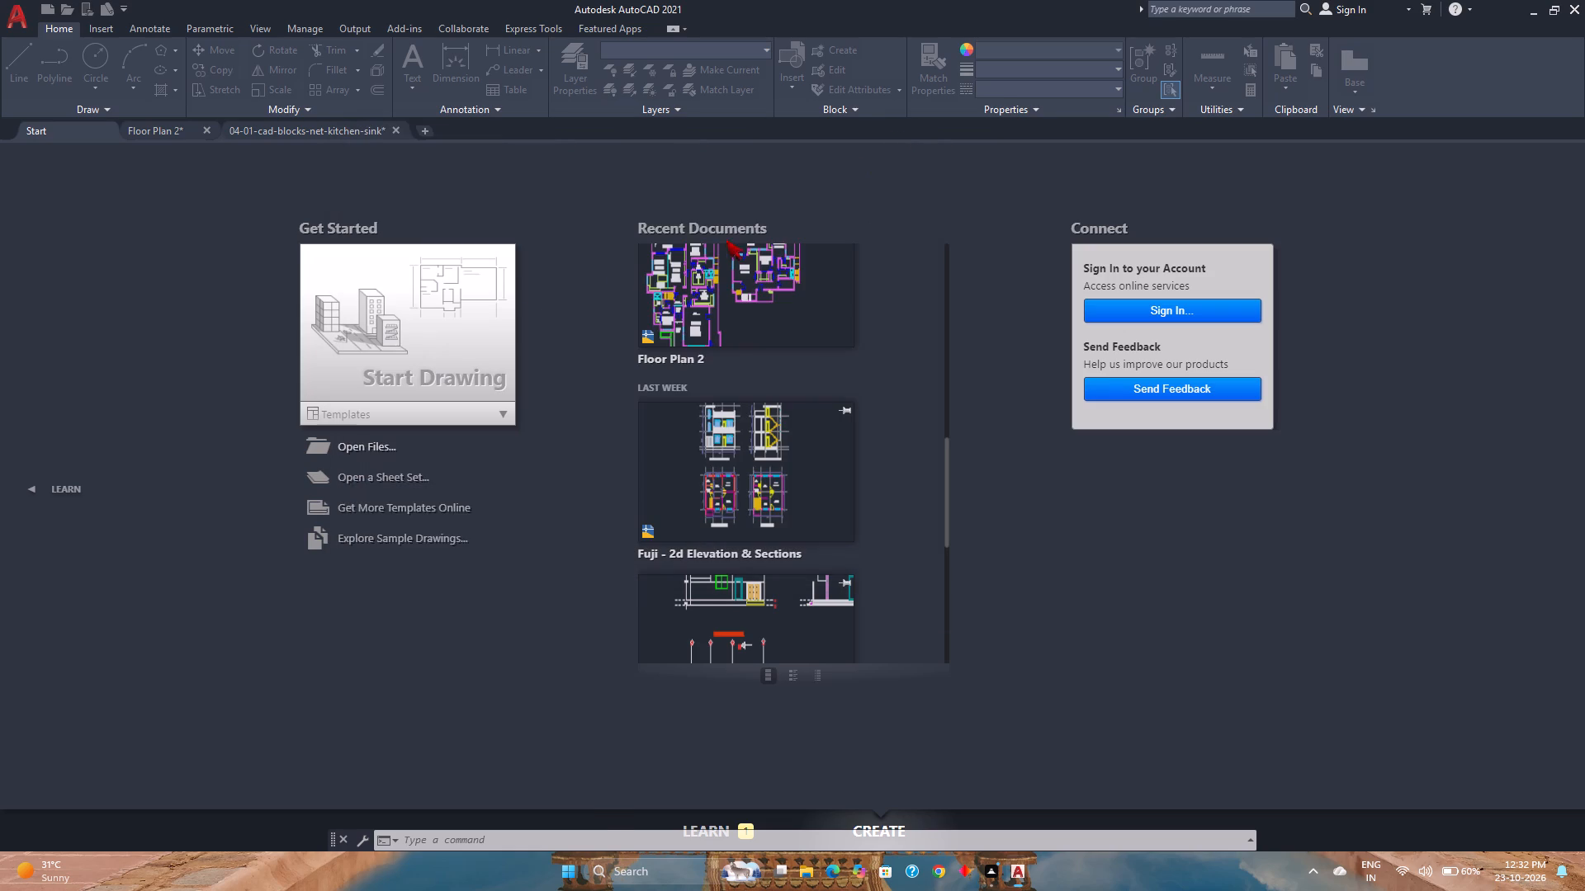
Return to the Floor Plan 2 drawing and display the blocks of House Designer.dwg in DesignCenter.
{"action": "left_click", "coordinate": [154, 138]}
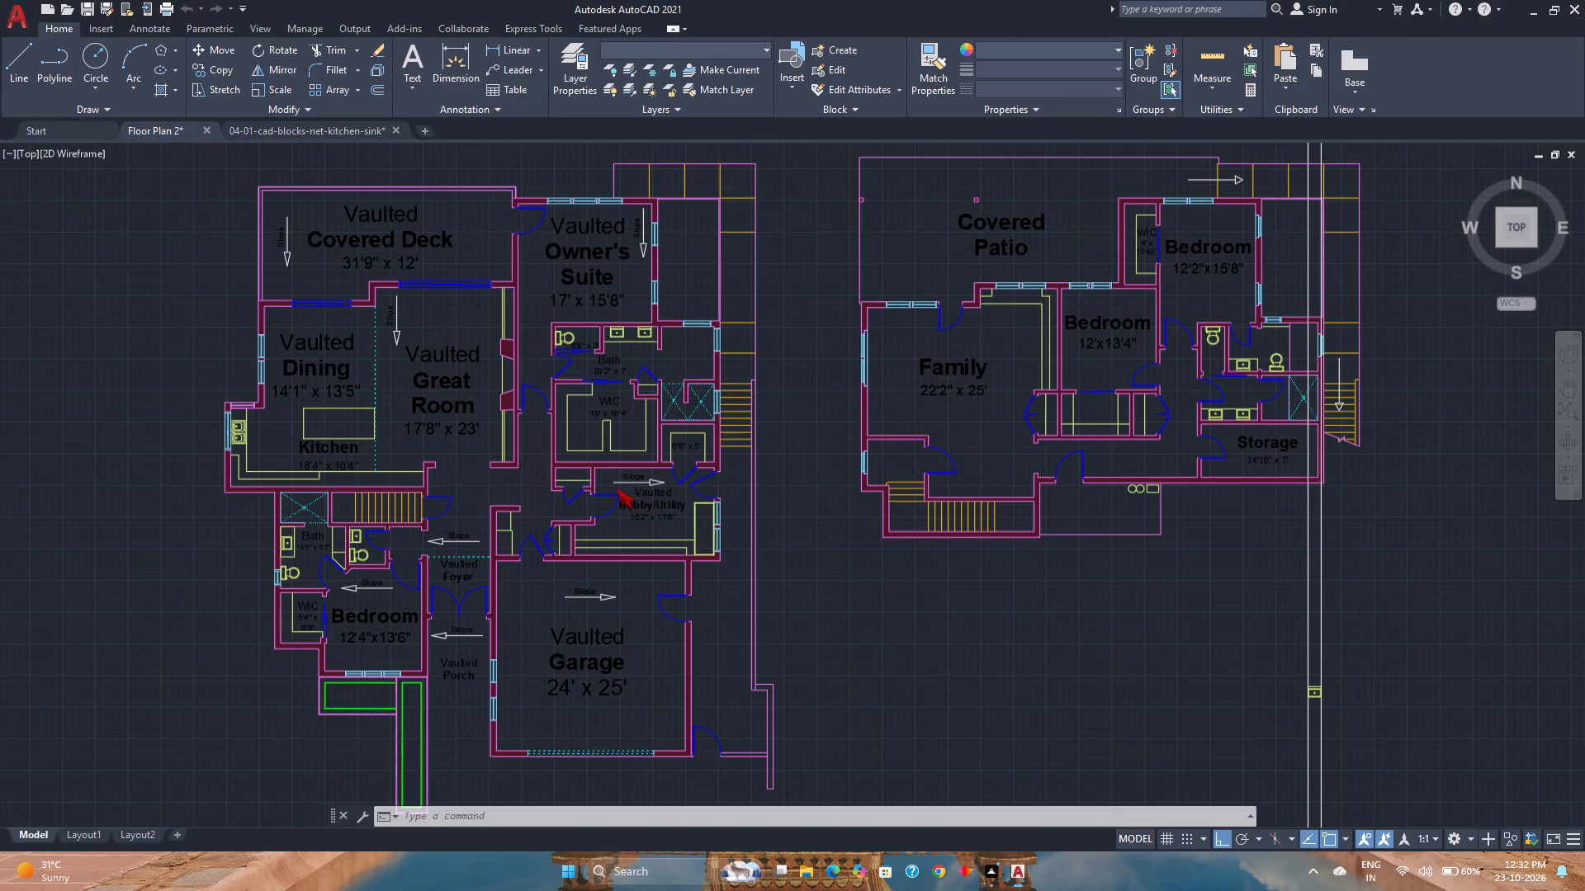
{"action": "scroll", "coordinate": [675, 493], "scroll_direction": "down", "scroll_amount": 1}
{"action": "scroll", "coordinate": [675, 493], "scroll_direction": "up", "scroll_amount": 1}
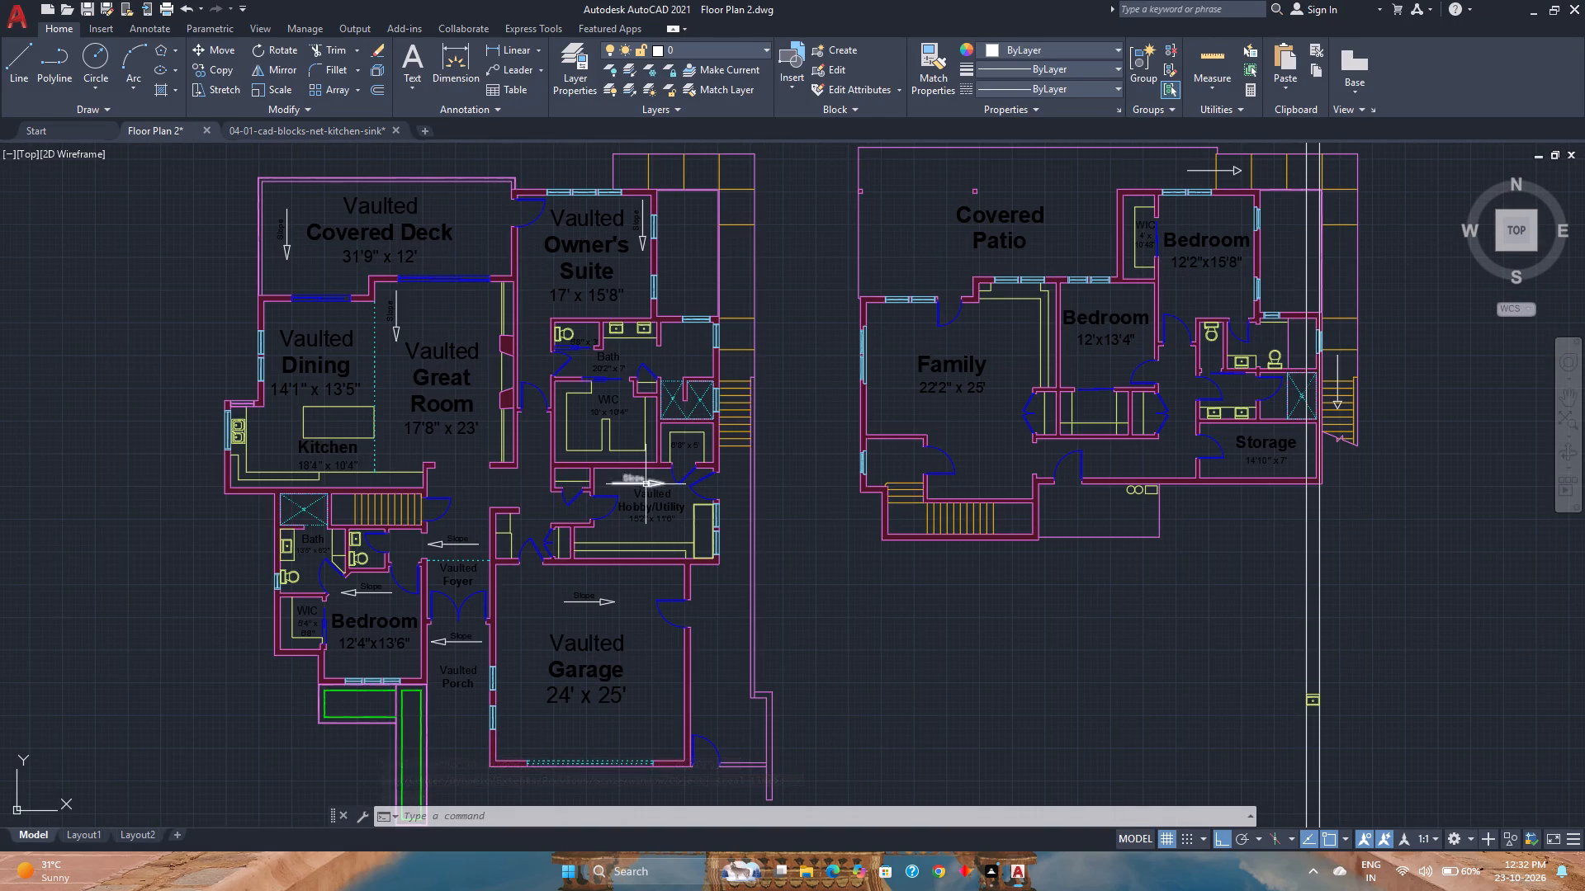
{"action": "key", "text": "ctrl+1"}
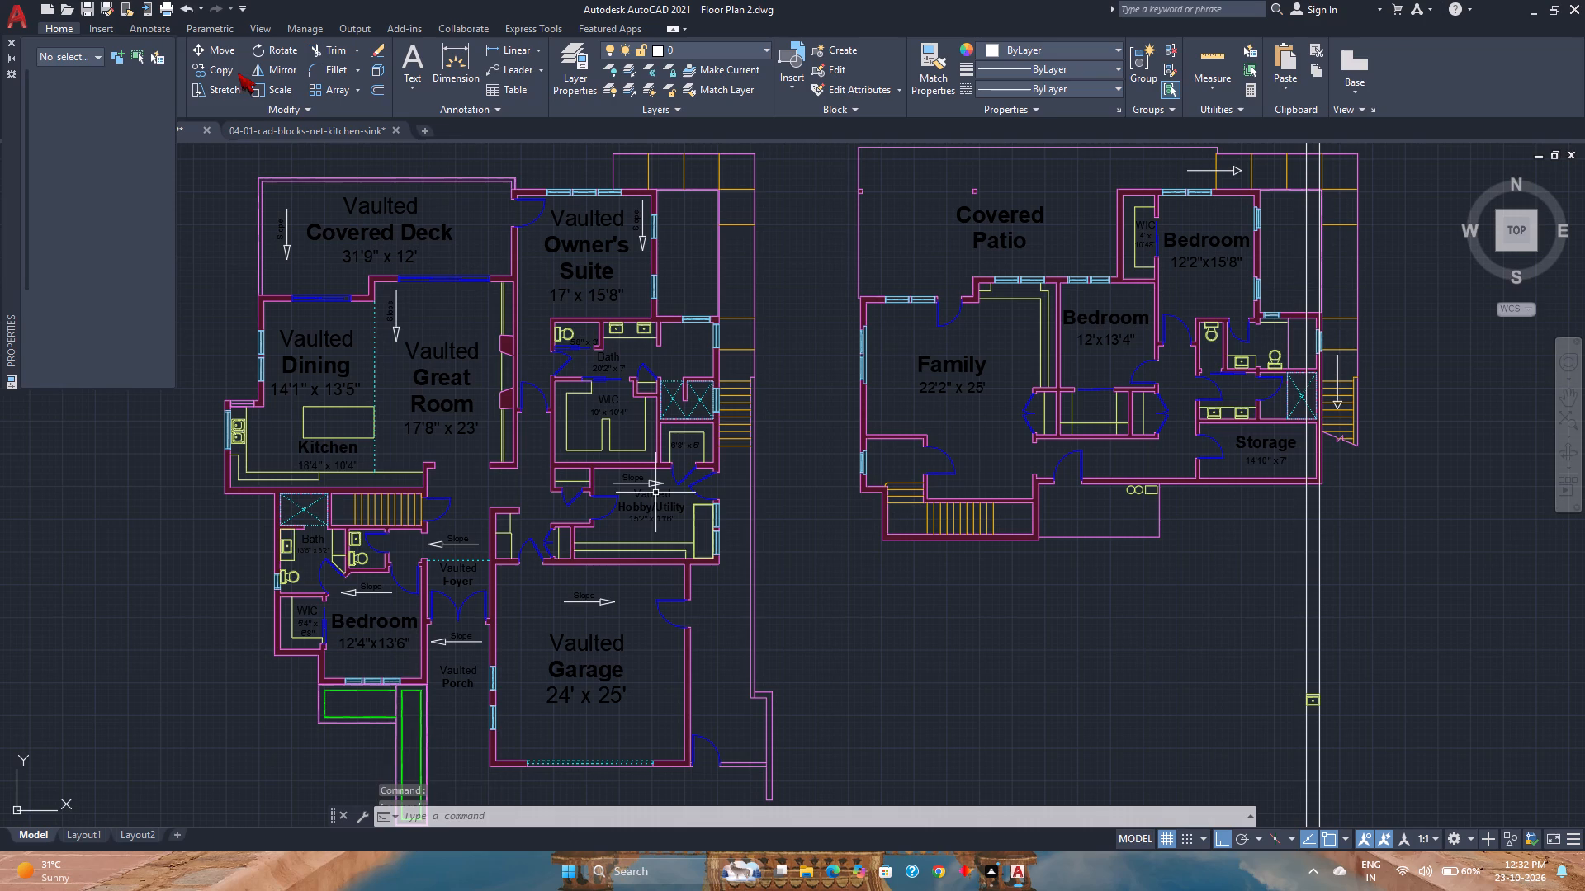
{"action": "left_click", "coordinate": [9, 43]}
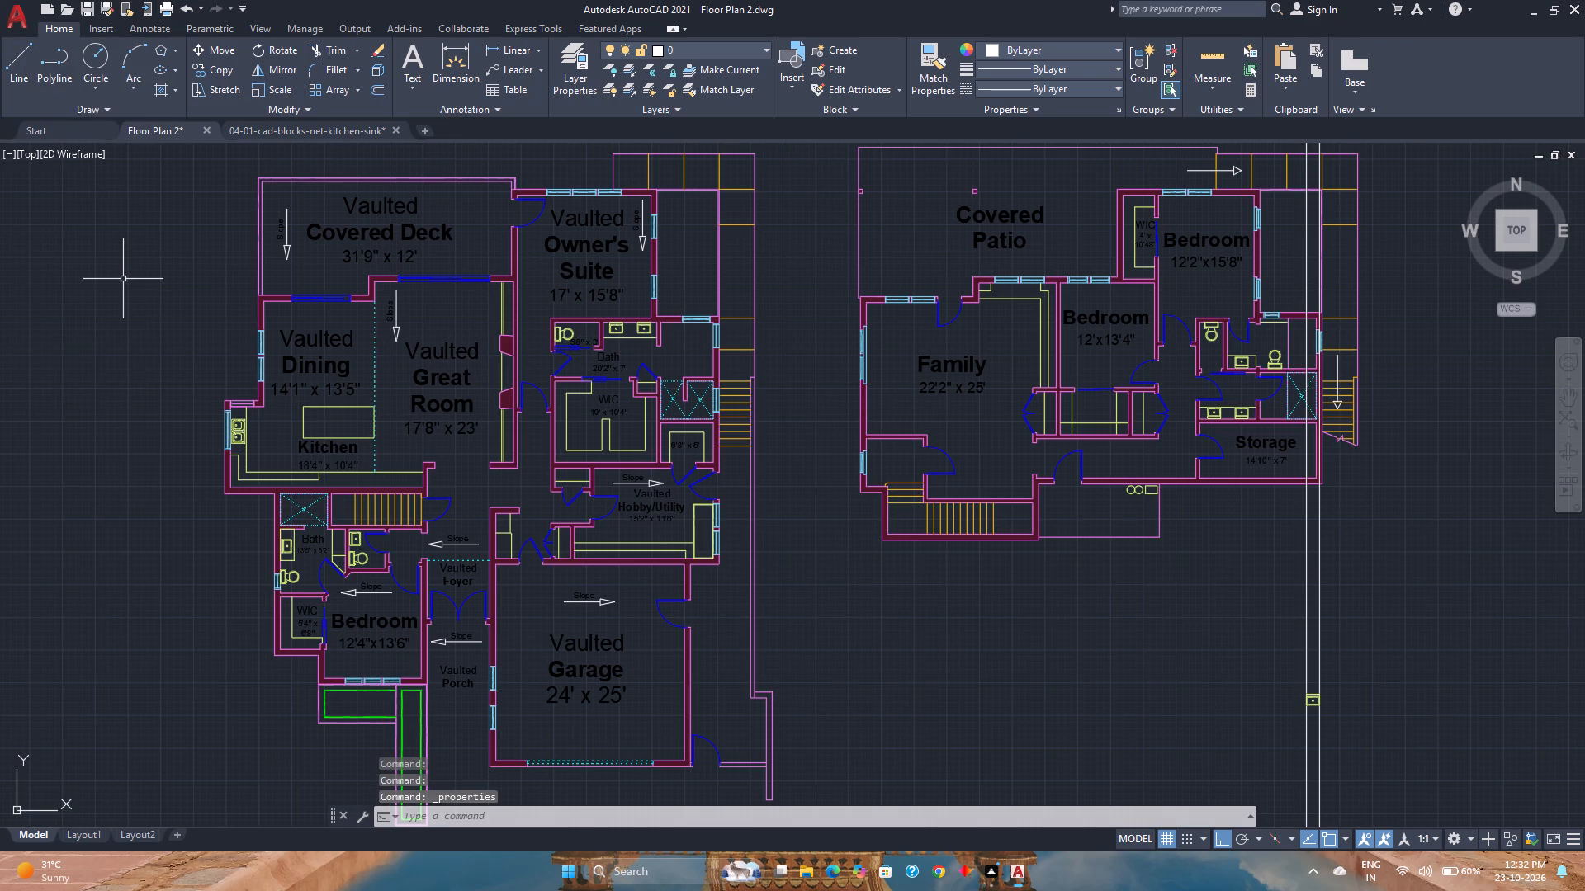
{"action": "key", "text": "ctrl+2"}
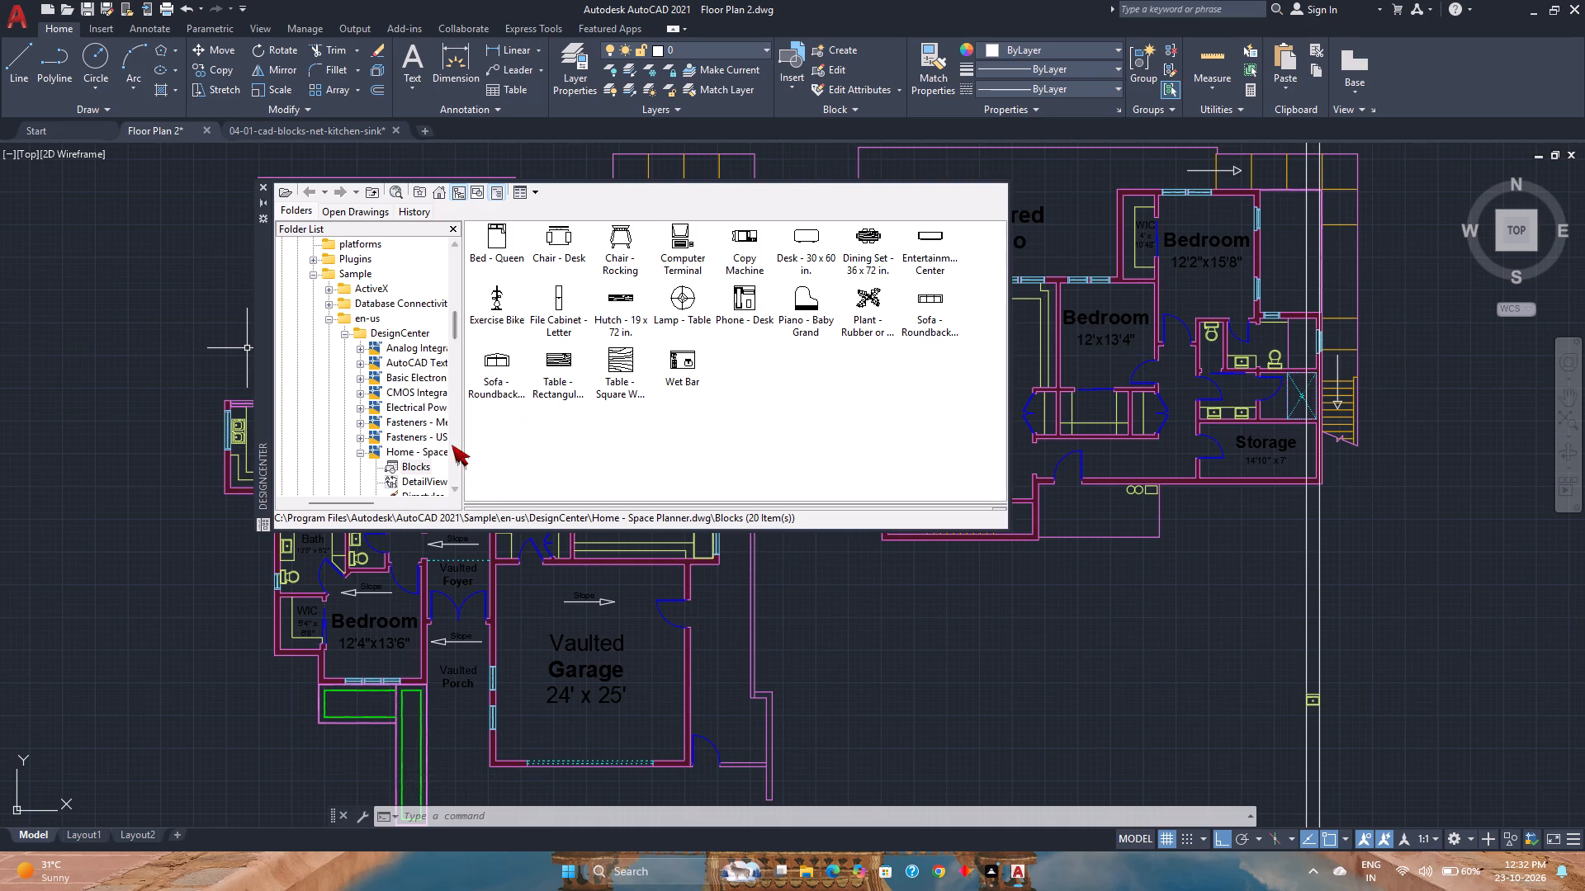
{"action": "scroll", "coordinate": [386, 432], "scroll_direction": "down", "scroll_amount": 6}
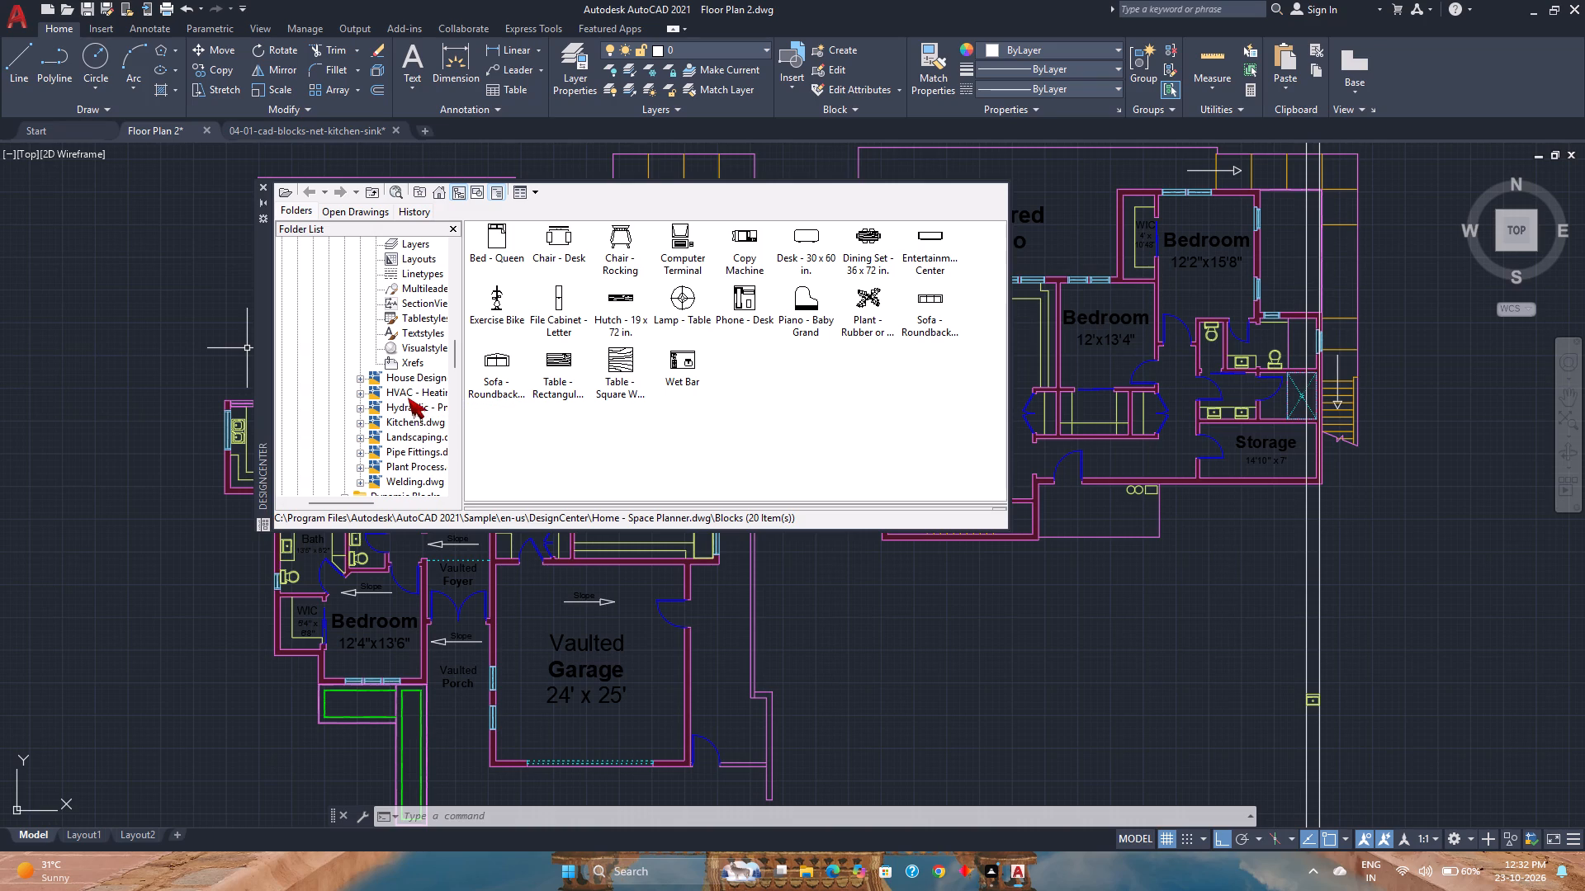
{"action": "left_click", "coordinate": [419, 378]}
{"action": "left_click", "coordinate": [508, 249]}
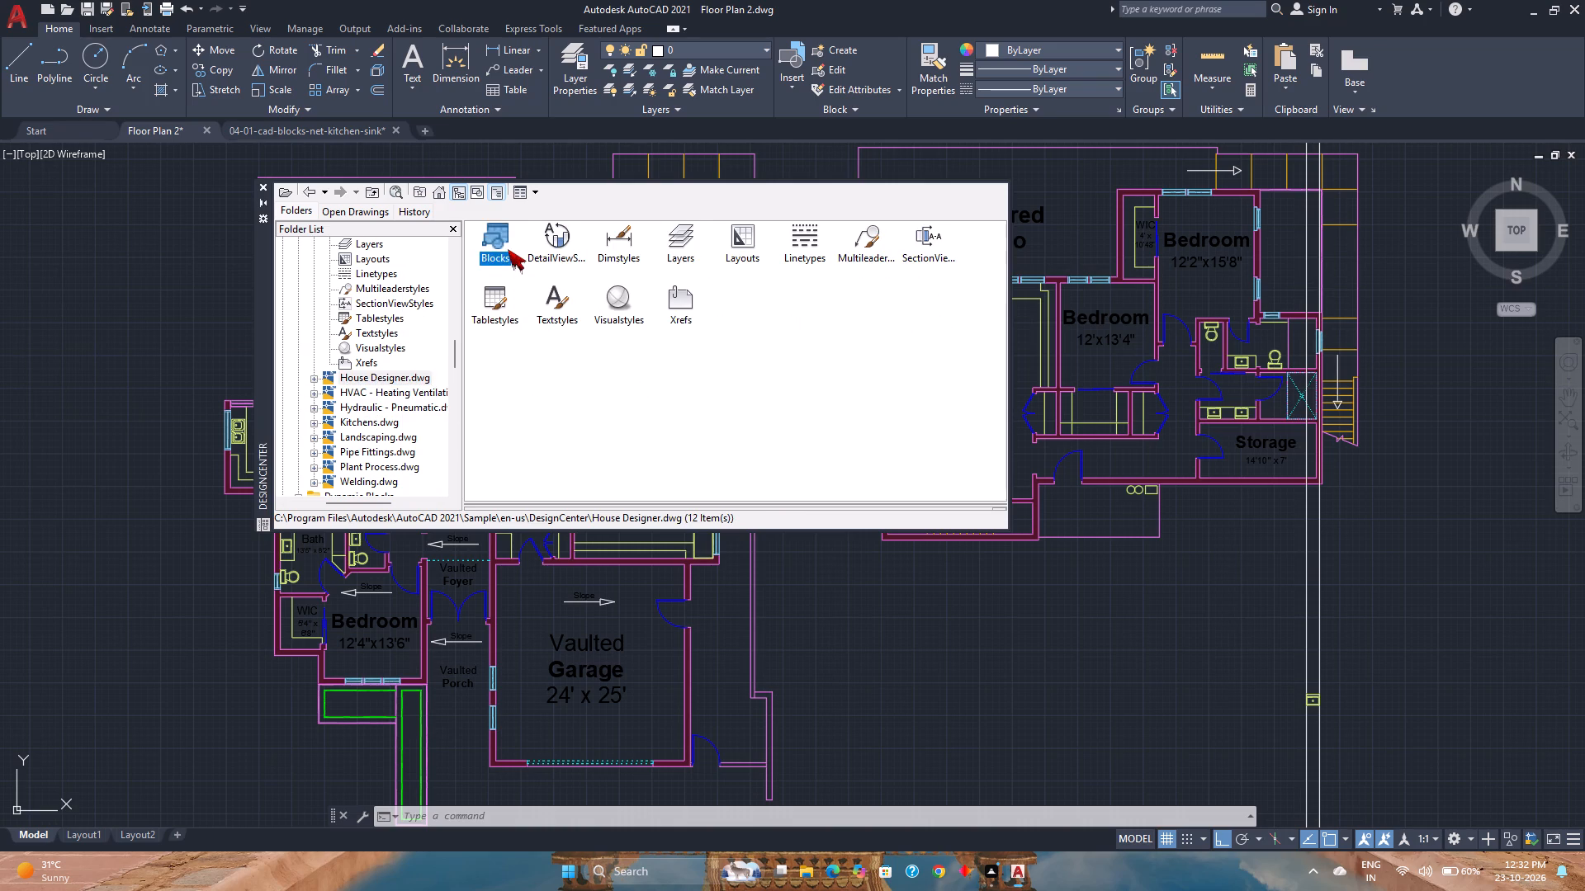
{"action": "left_click", "coordinate": [508, 249]}
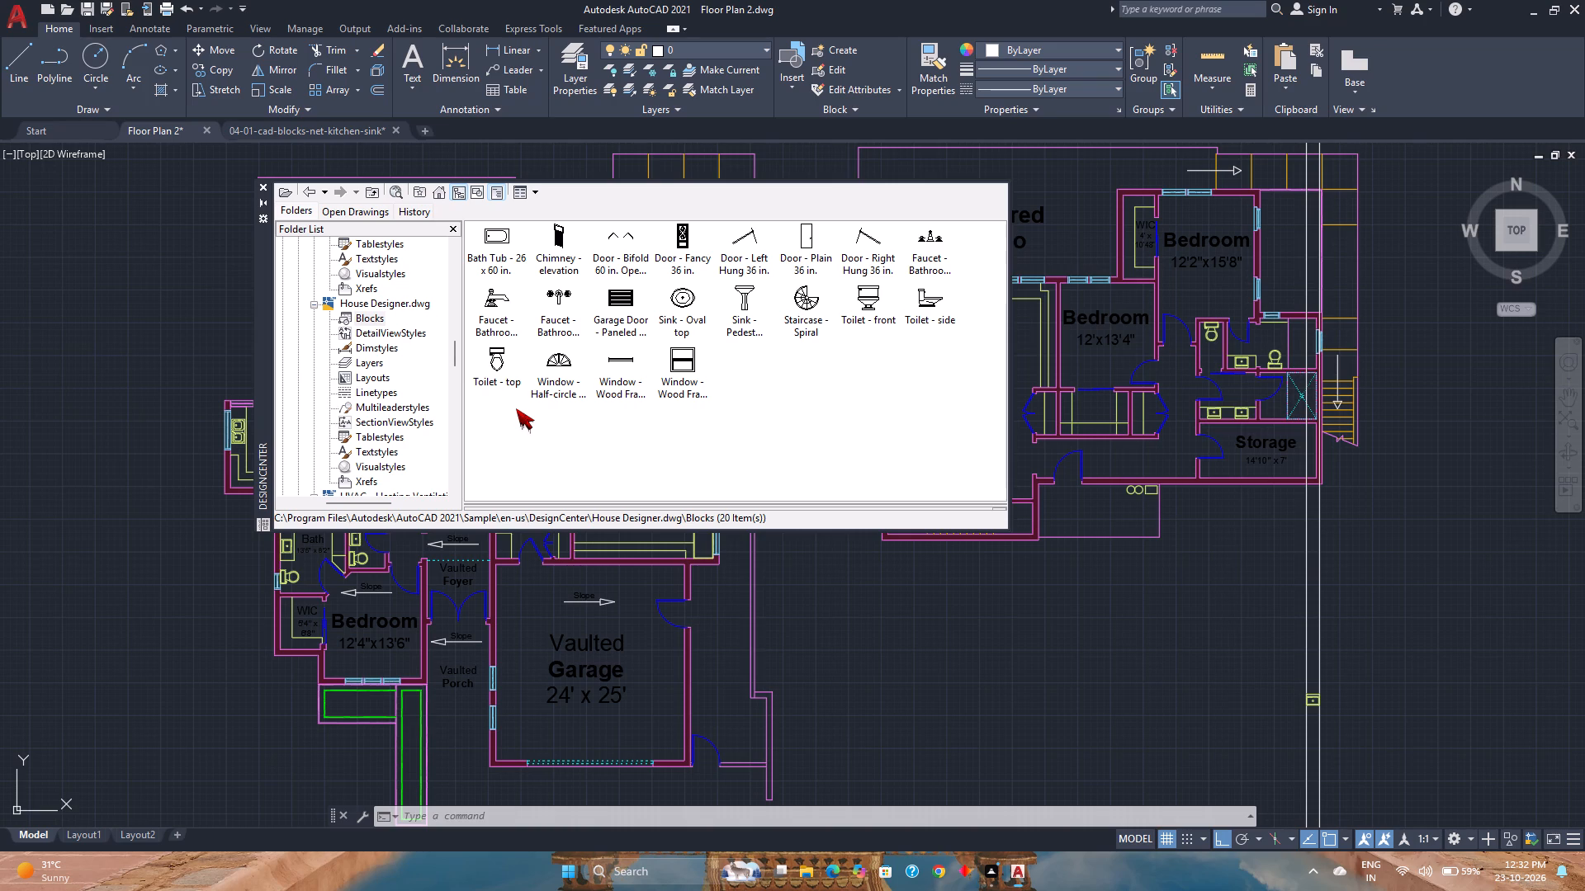
Insert the Bath Tub - 26 x 60 in. block at scale 1 and angle 0 in the empty space below the Family-room floor plan.
{"action": "left_click", "coordinate": [510, 252]}
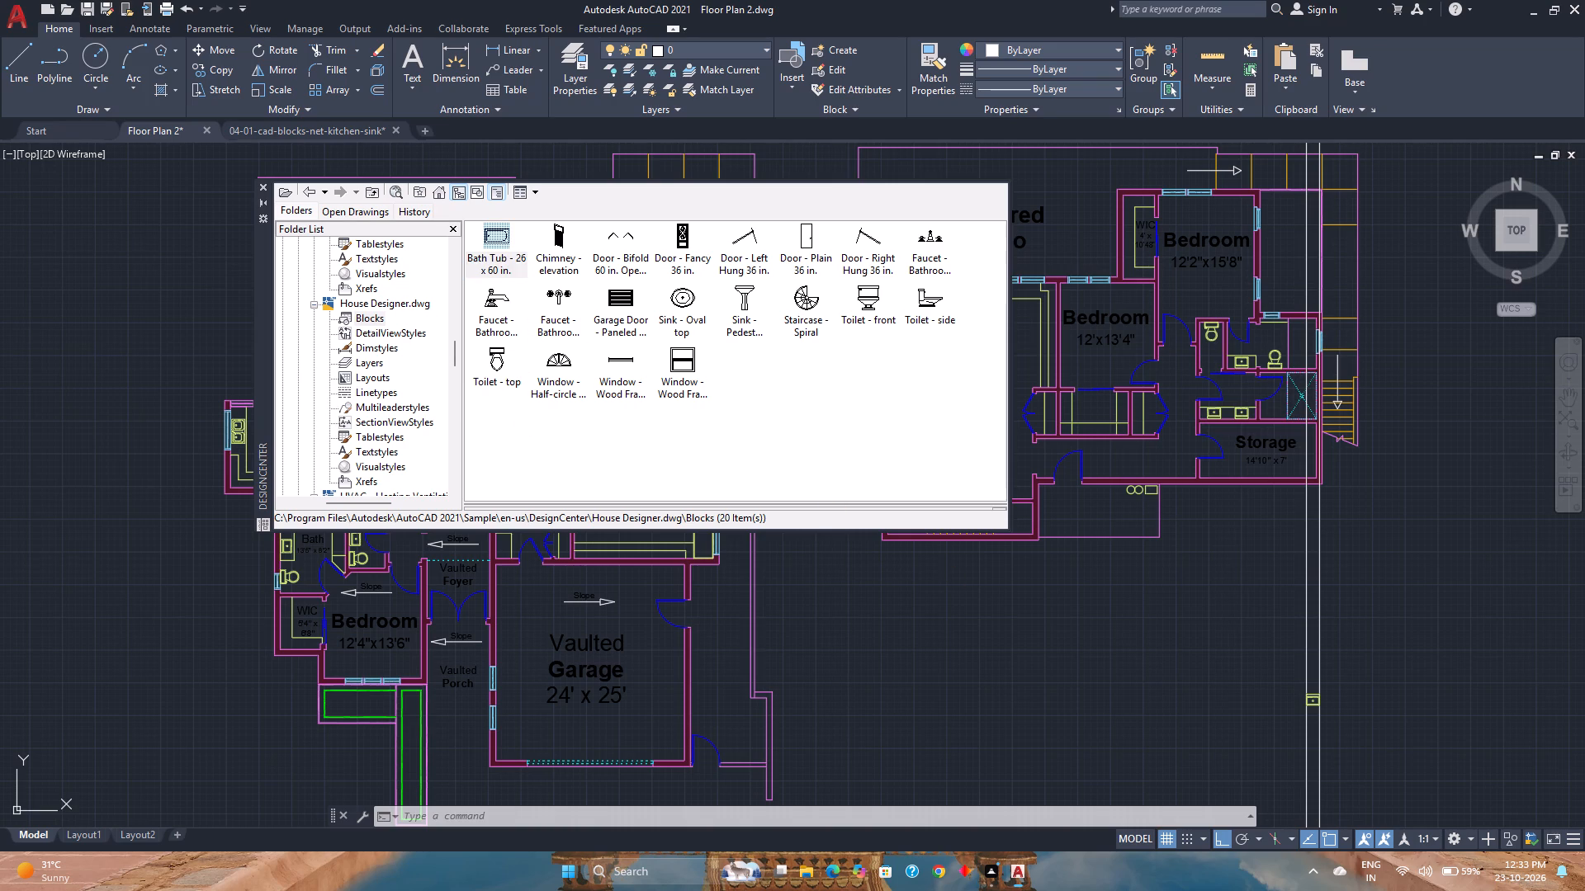
{"action": "double_click", "coordinate": [499, 247]}
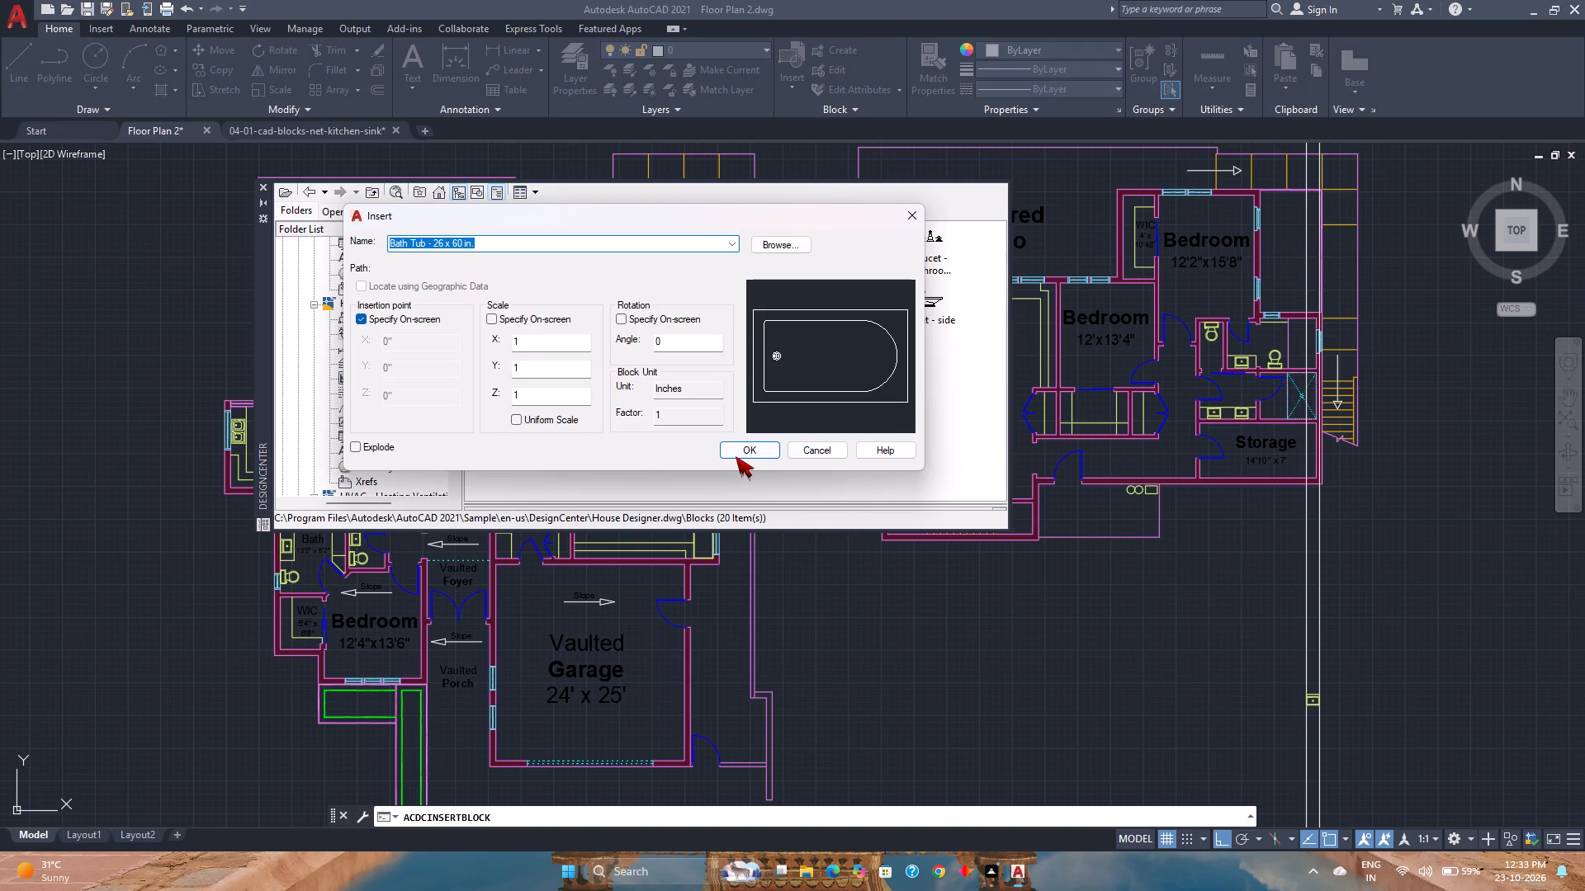
{"action": "left_click", "coordinate": [741, 449]}
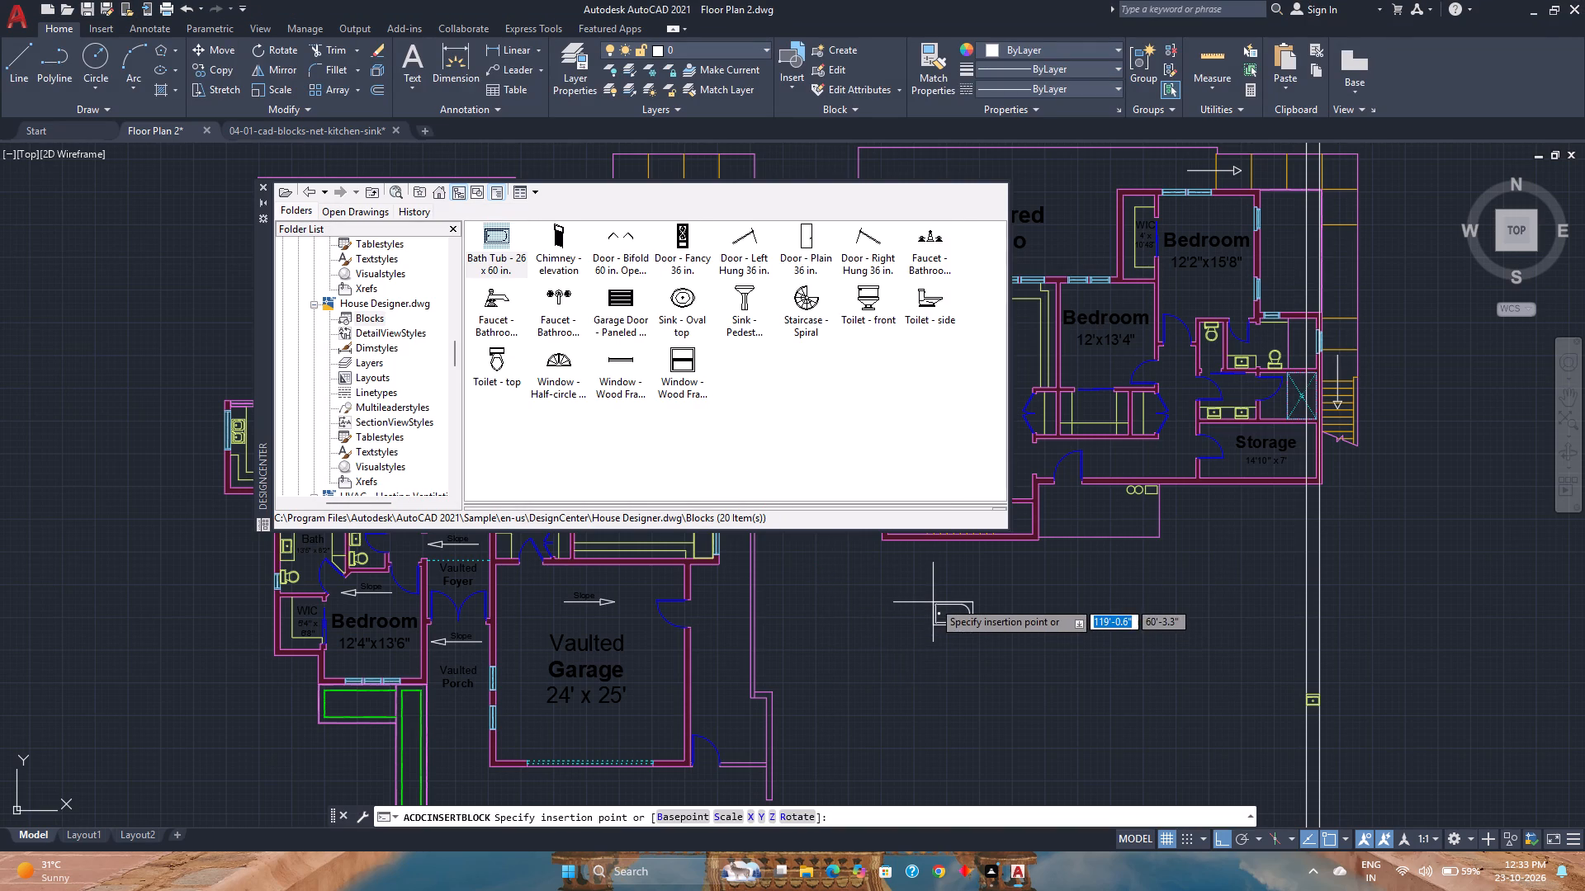
{"action": "left_click", "coordinate": [949, 610]}
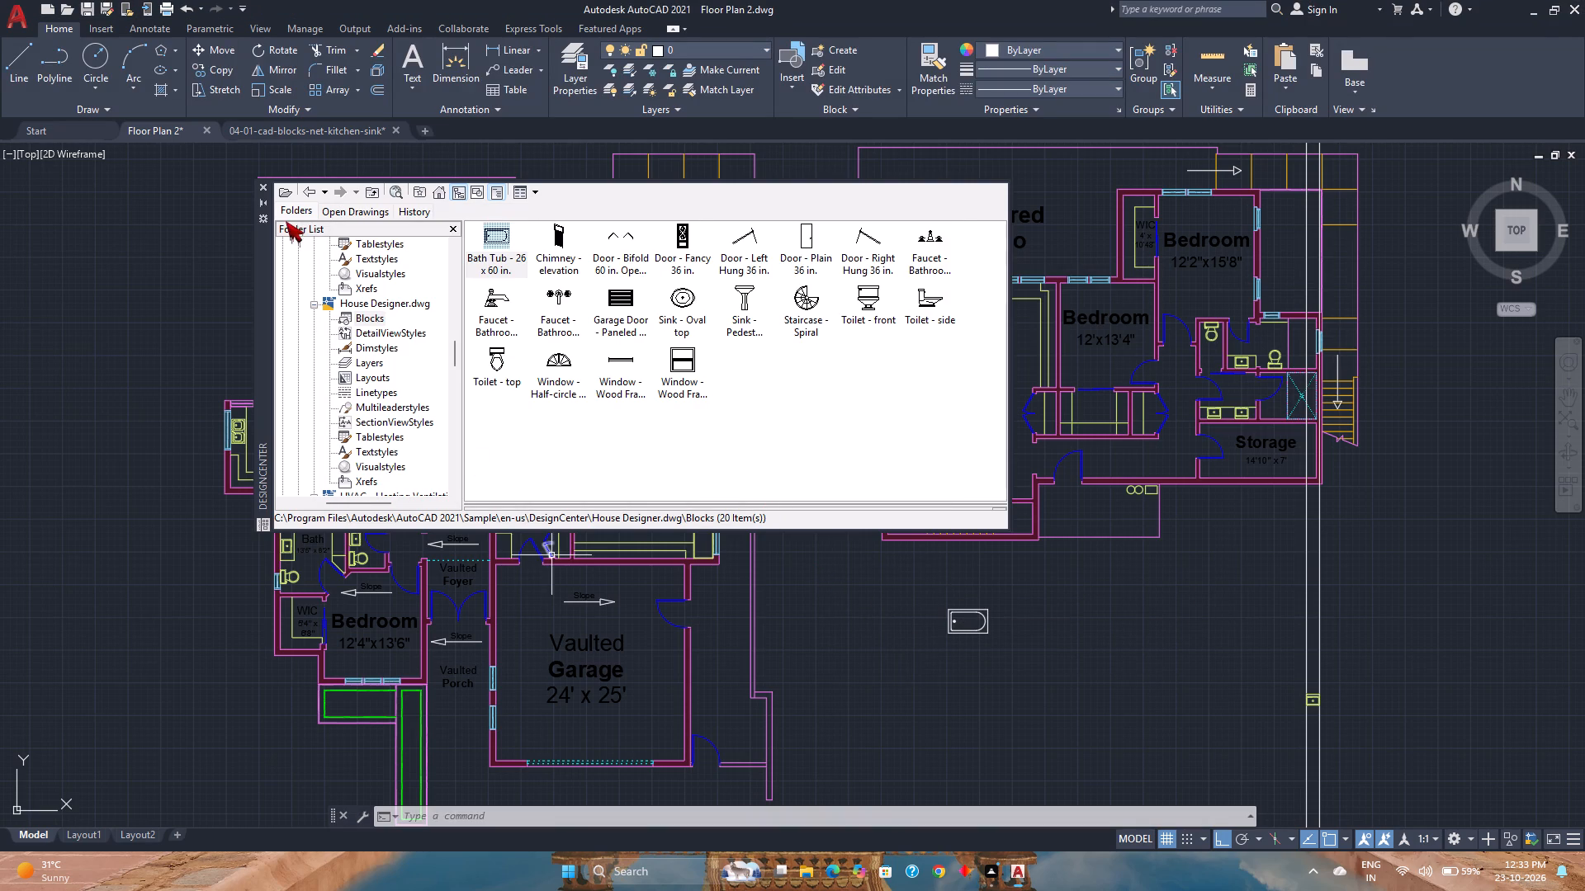
{"action": "left_click", "coordinate": [265, 186]}
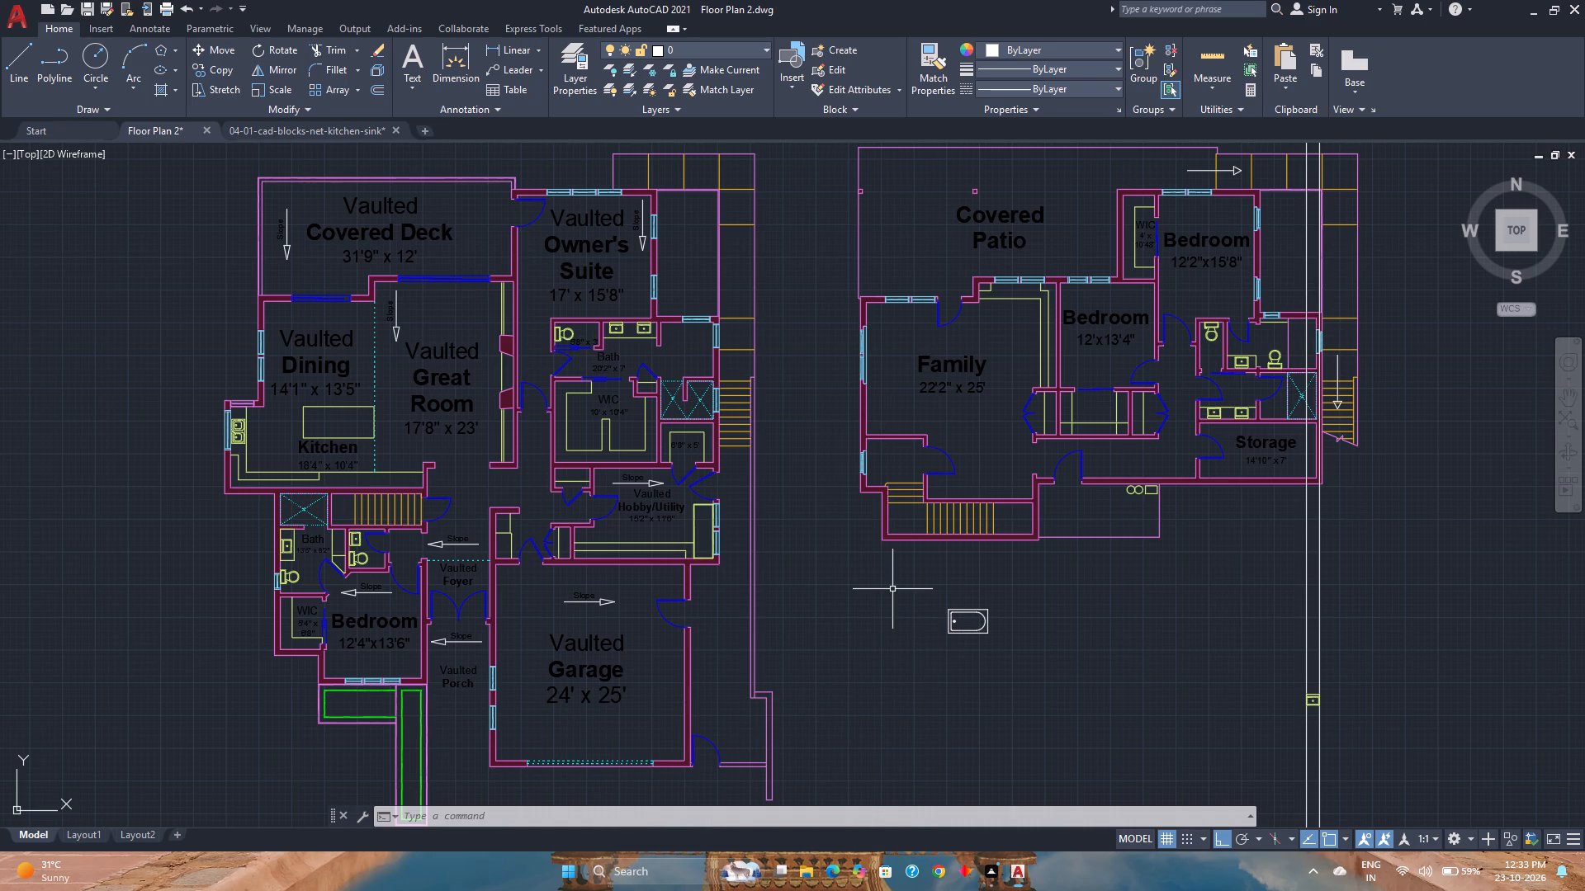
Move the bath tub by its upper-left corner into the upper-left wall corner of the alcove in the Owner's Suite bath.
{"action": "left_click", "coordinate": [953, 613]}
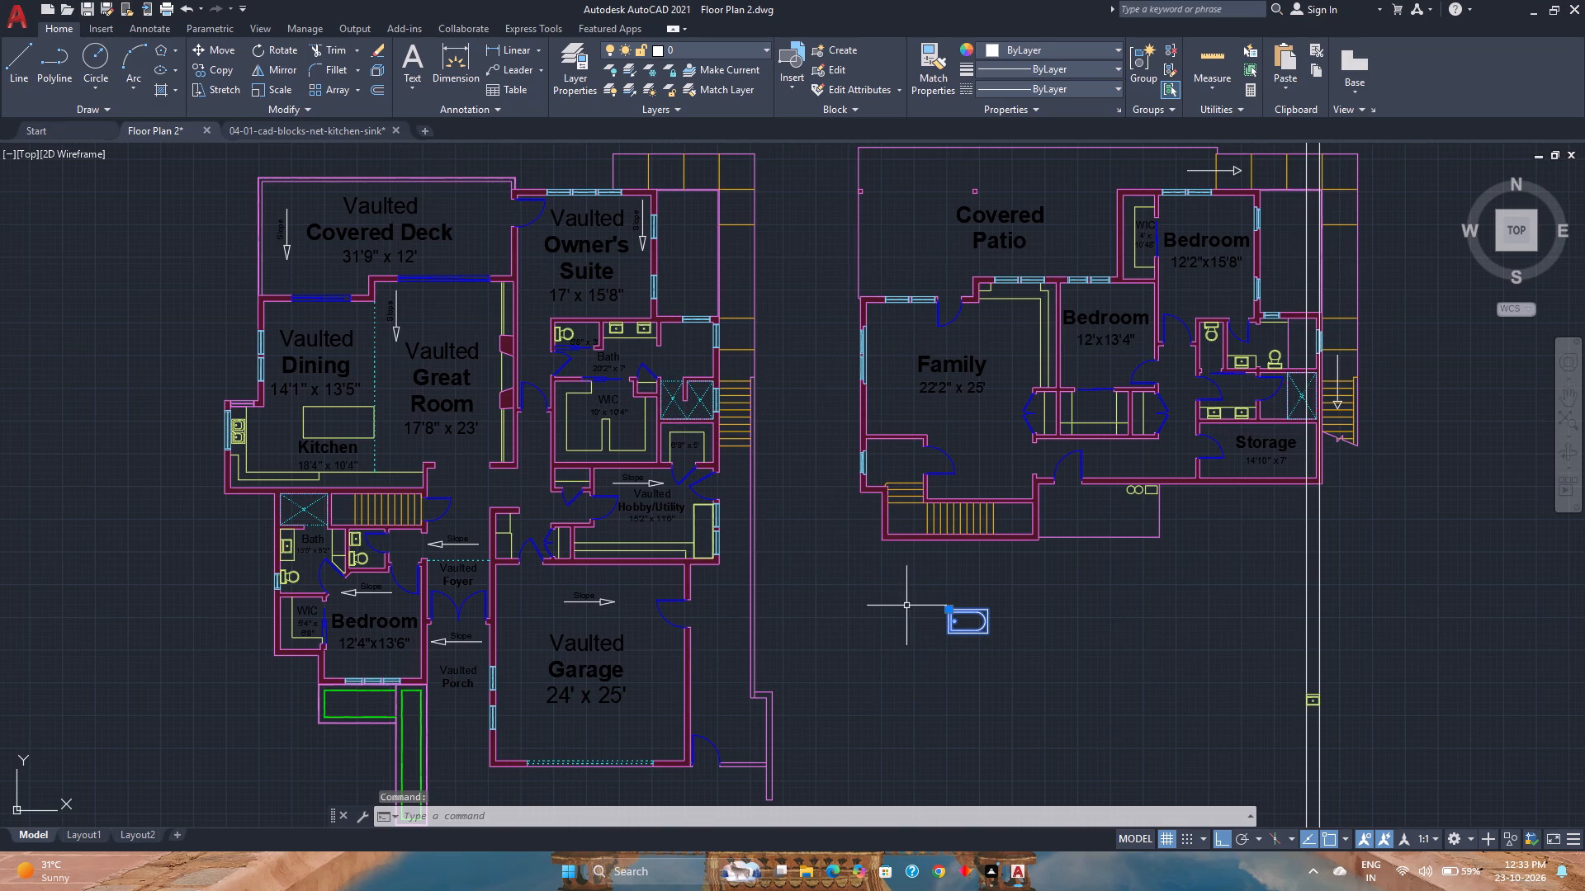
{"action": "left_click", "coordinate": [200, 55]}
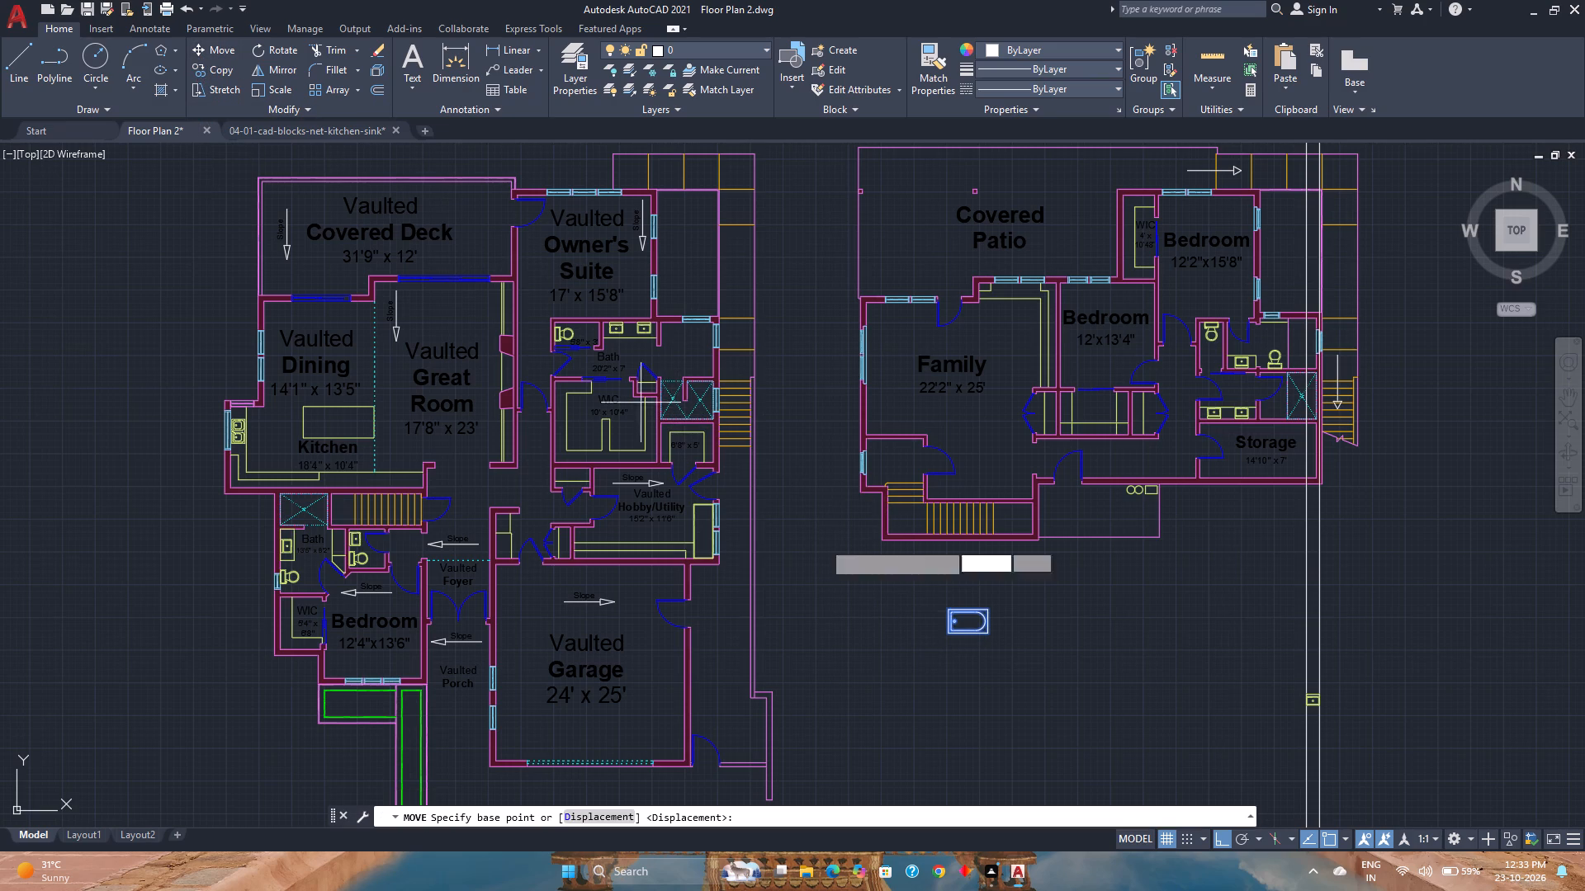
{"action": "scroll", "coordinate": [949, 643], "scroll_direction": "up", "scroll_amount": 2}
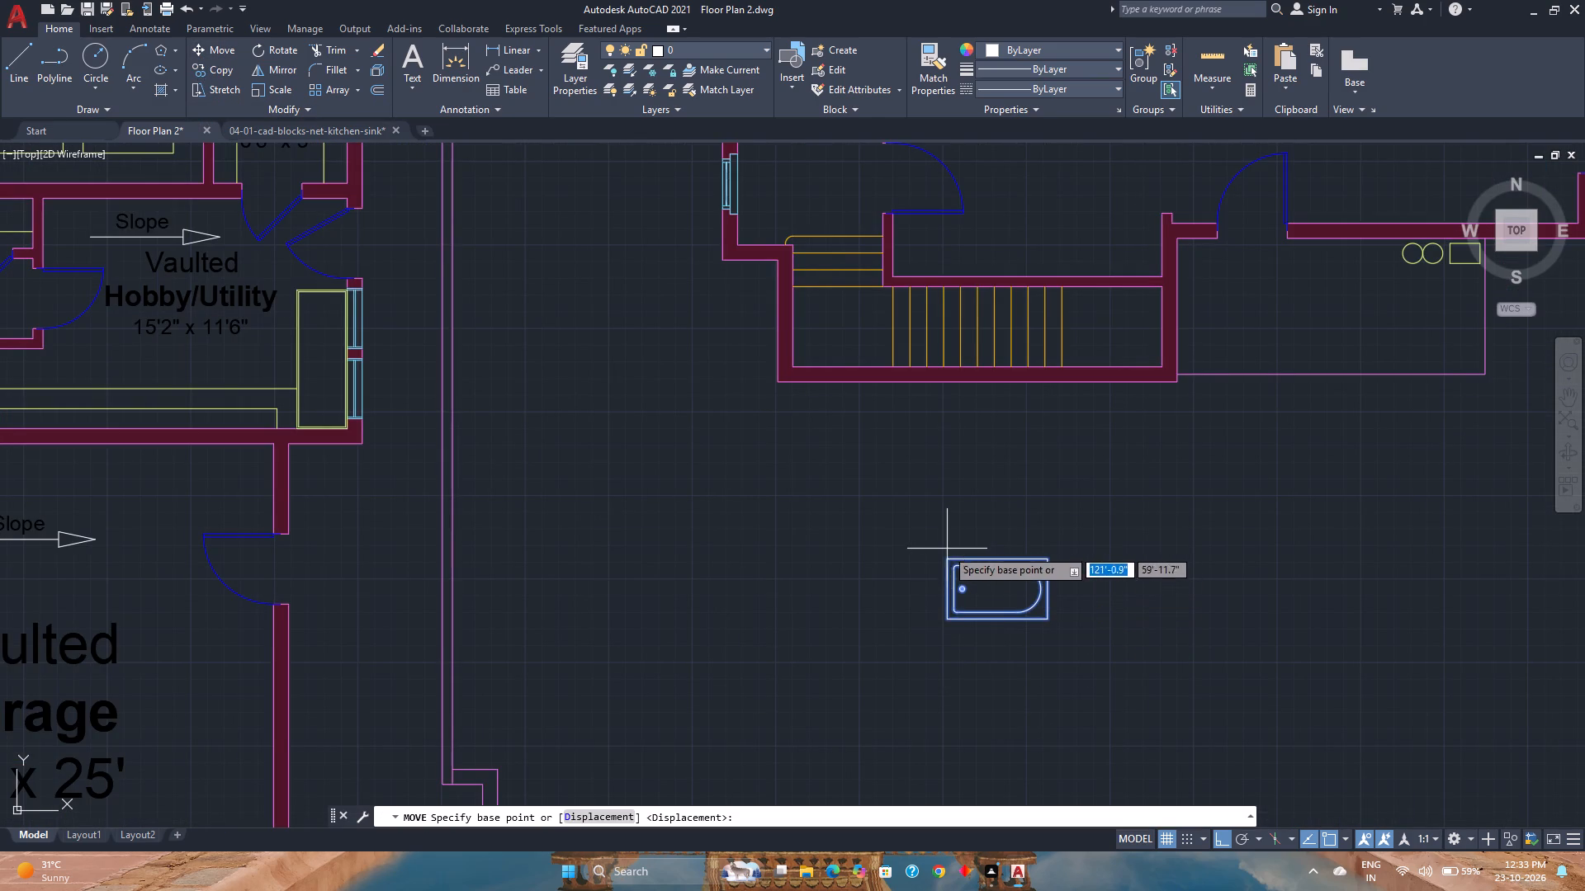
{"action": "left_click", "coordinate": [945, 554]}
{"action": "scroll", "coordinate": [807, 671], "scroll_direction": "down", "scroll_amount": 1}
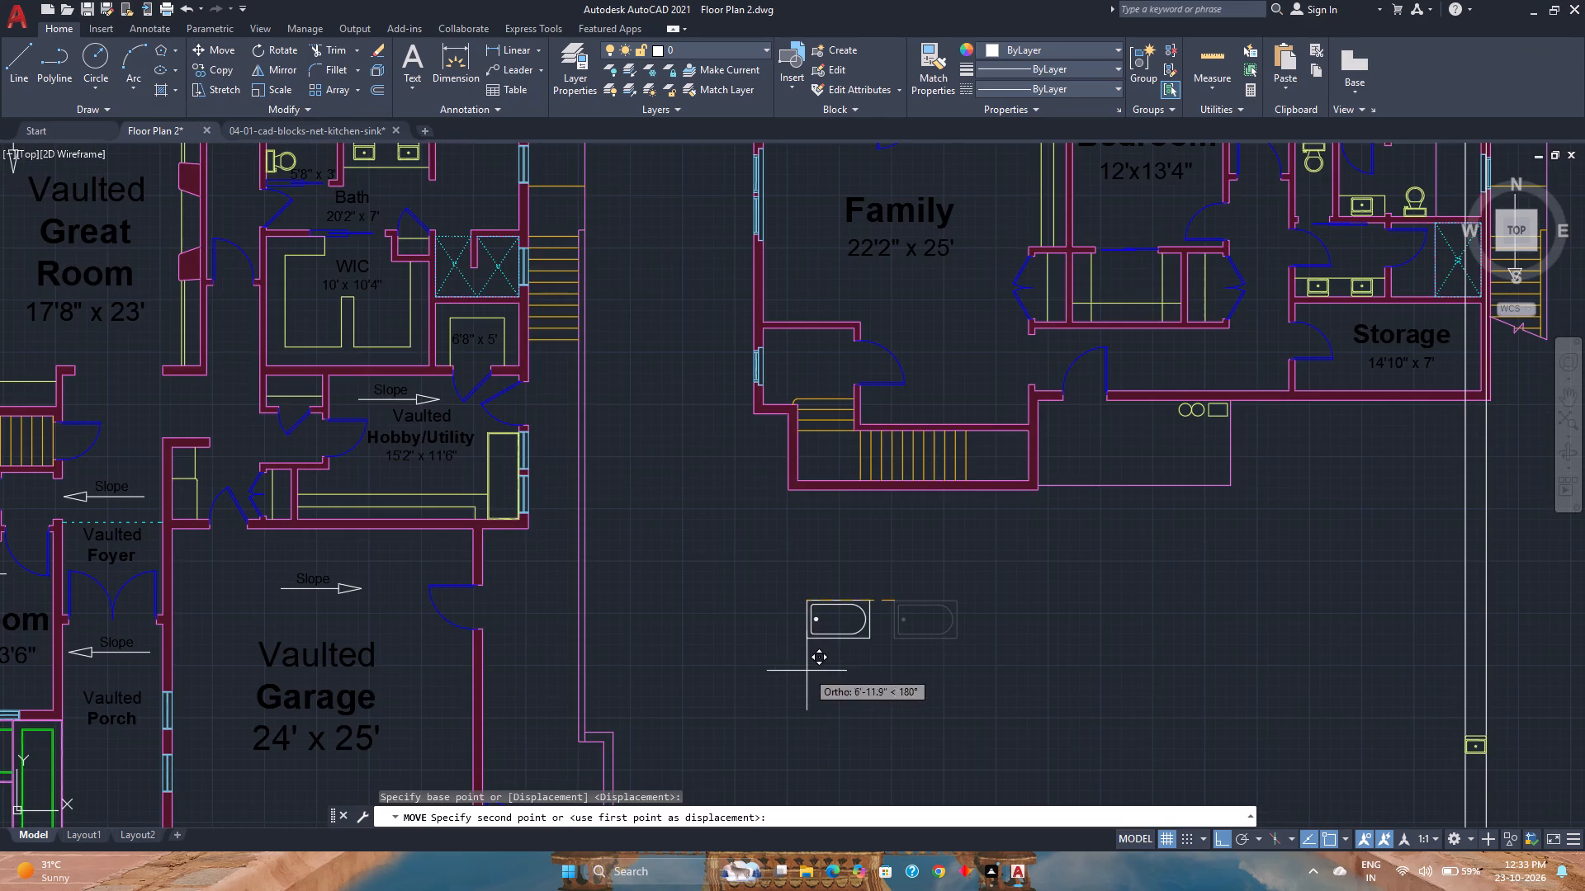
{"action": "middle_click", "coordinate": [530, 372]}
{"action": "middle_click_drag", "start_coordinate": [540, 386], "coordinate": [610, 564]}
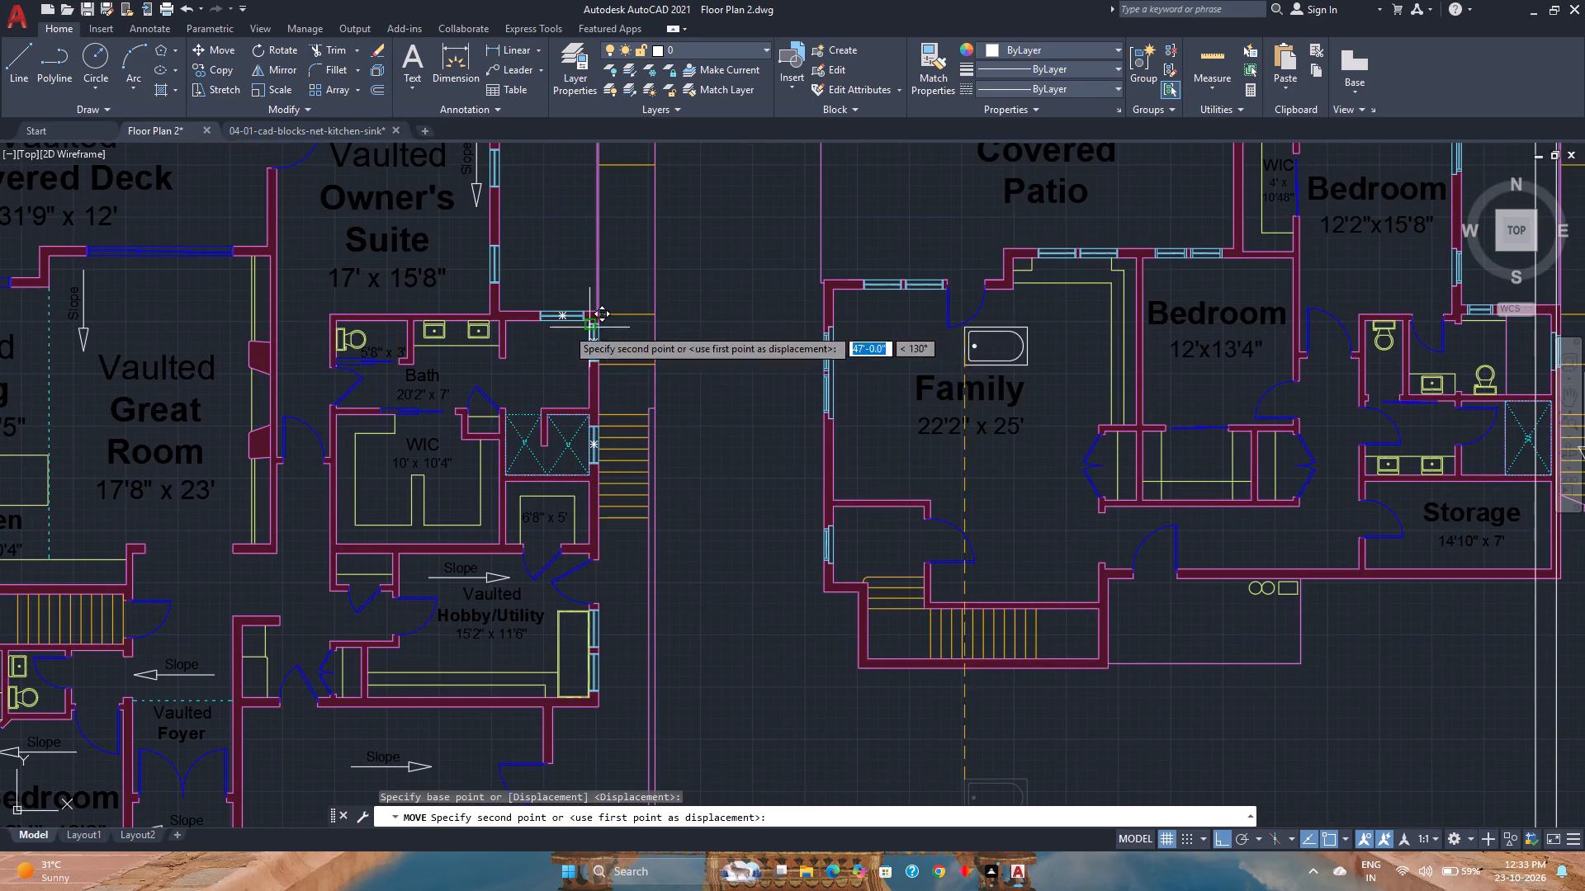
{"action": "scroll", "coordinate": [498, 335], "scroll_direction": "up", "scroll_amount": 1}
{"action": "left_click", "coordinate": [509, 313]}
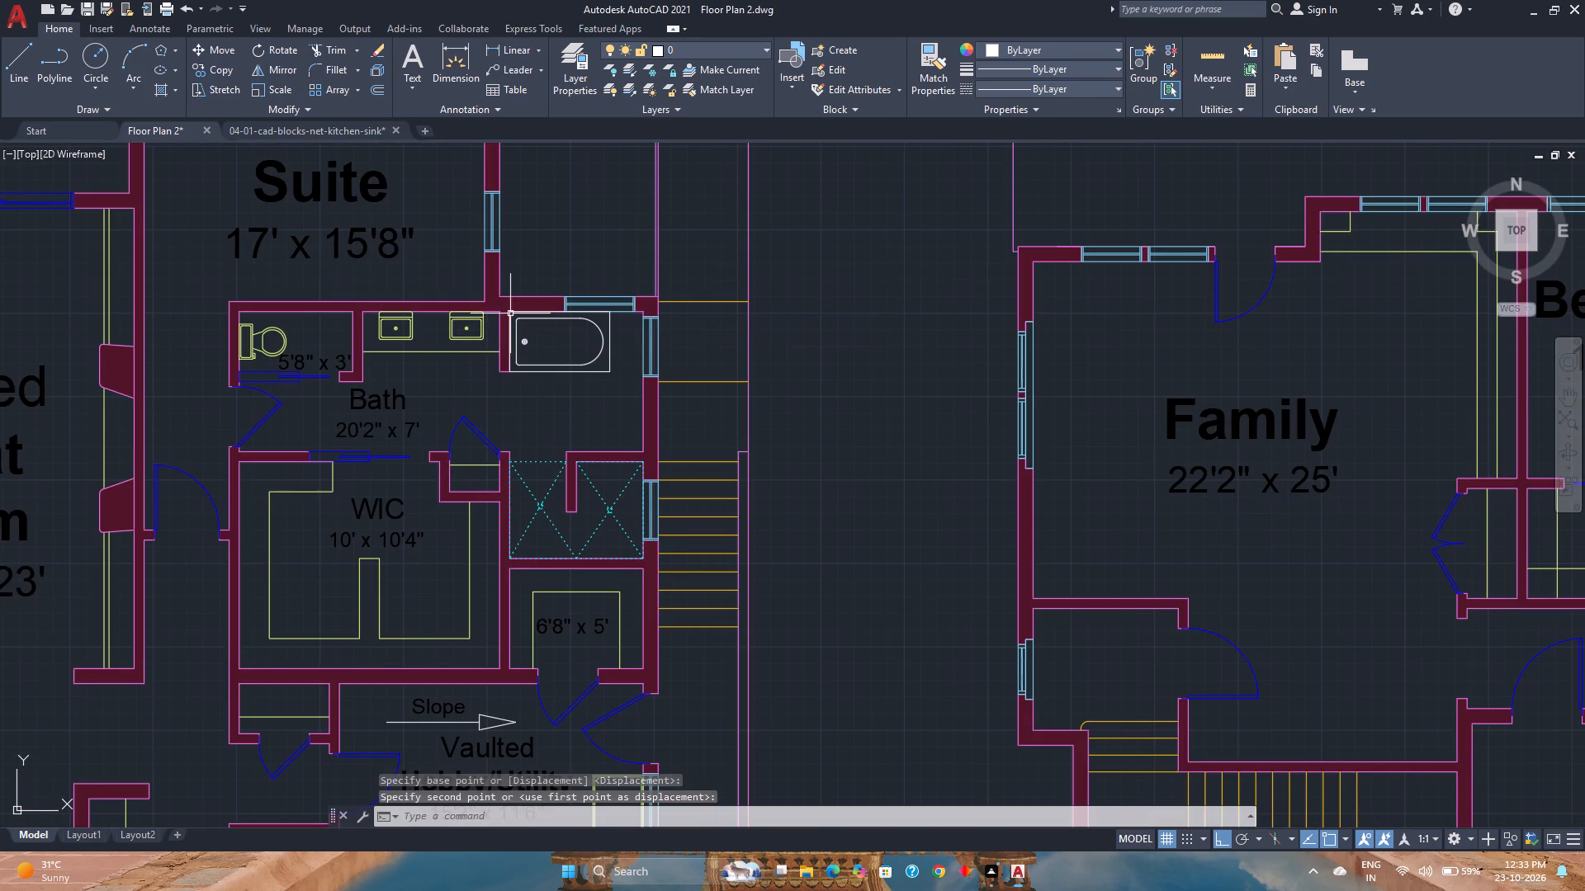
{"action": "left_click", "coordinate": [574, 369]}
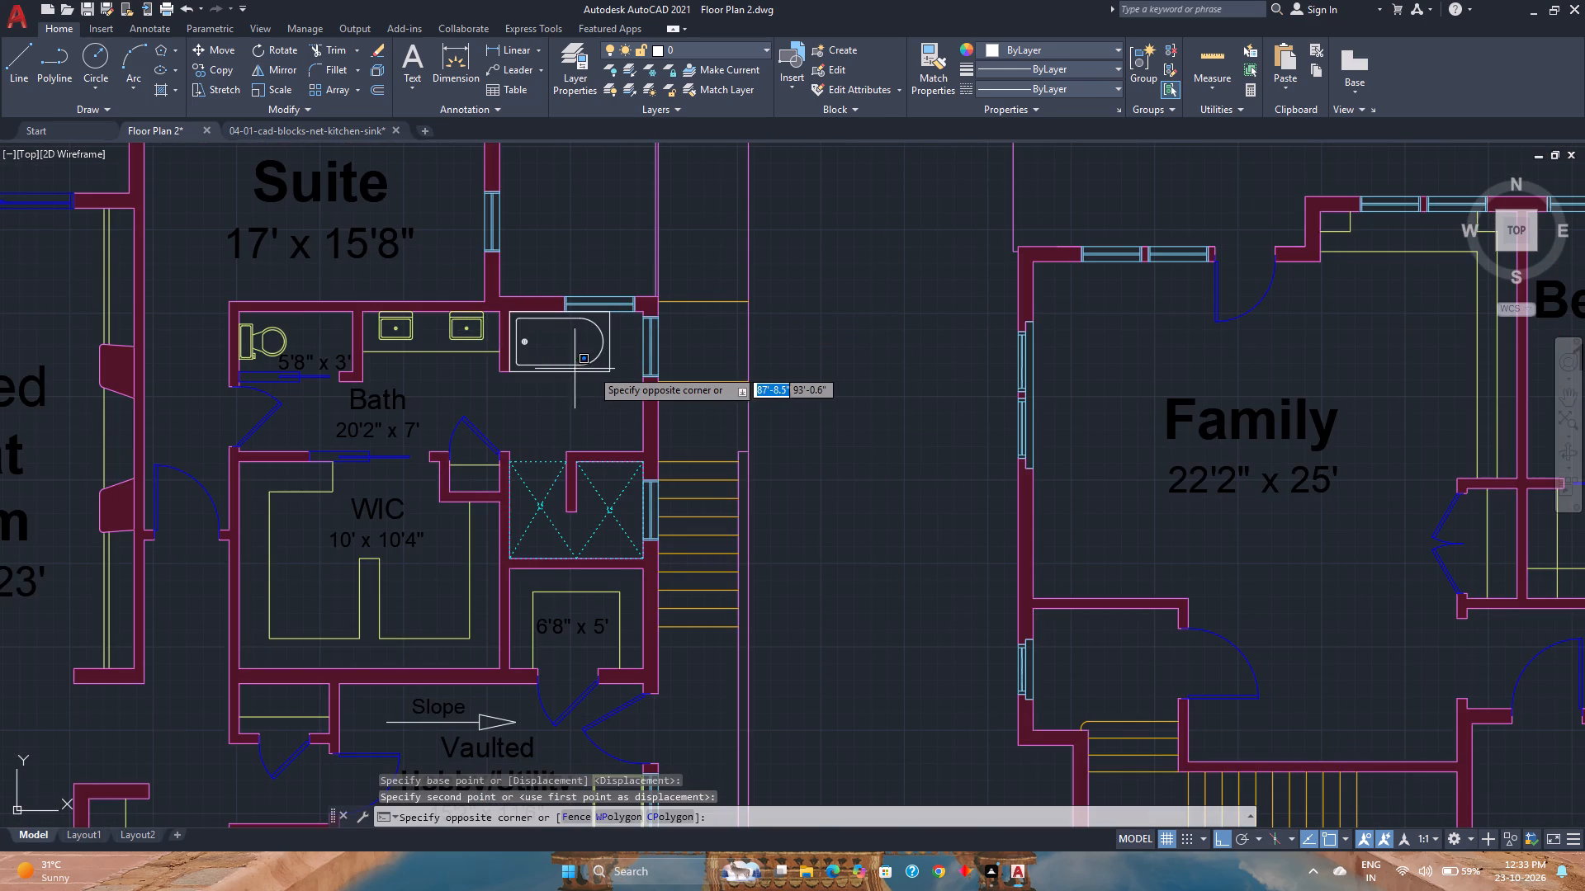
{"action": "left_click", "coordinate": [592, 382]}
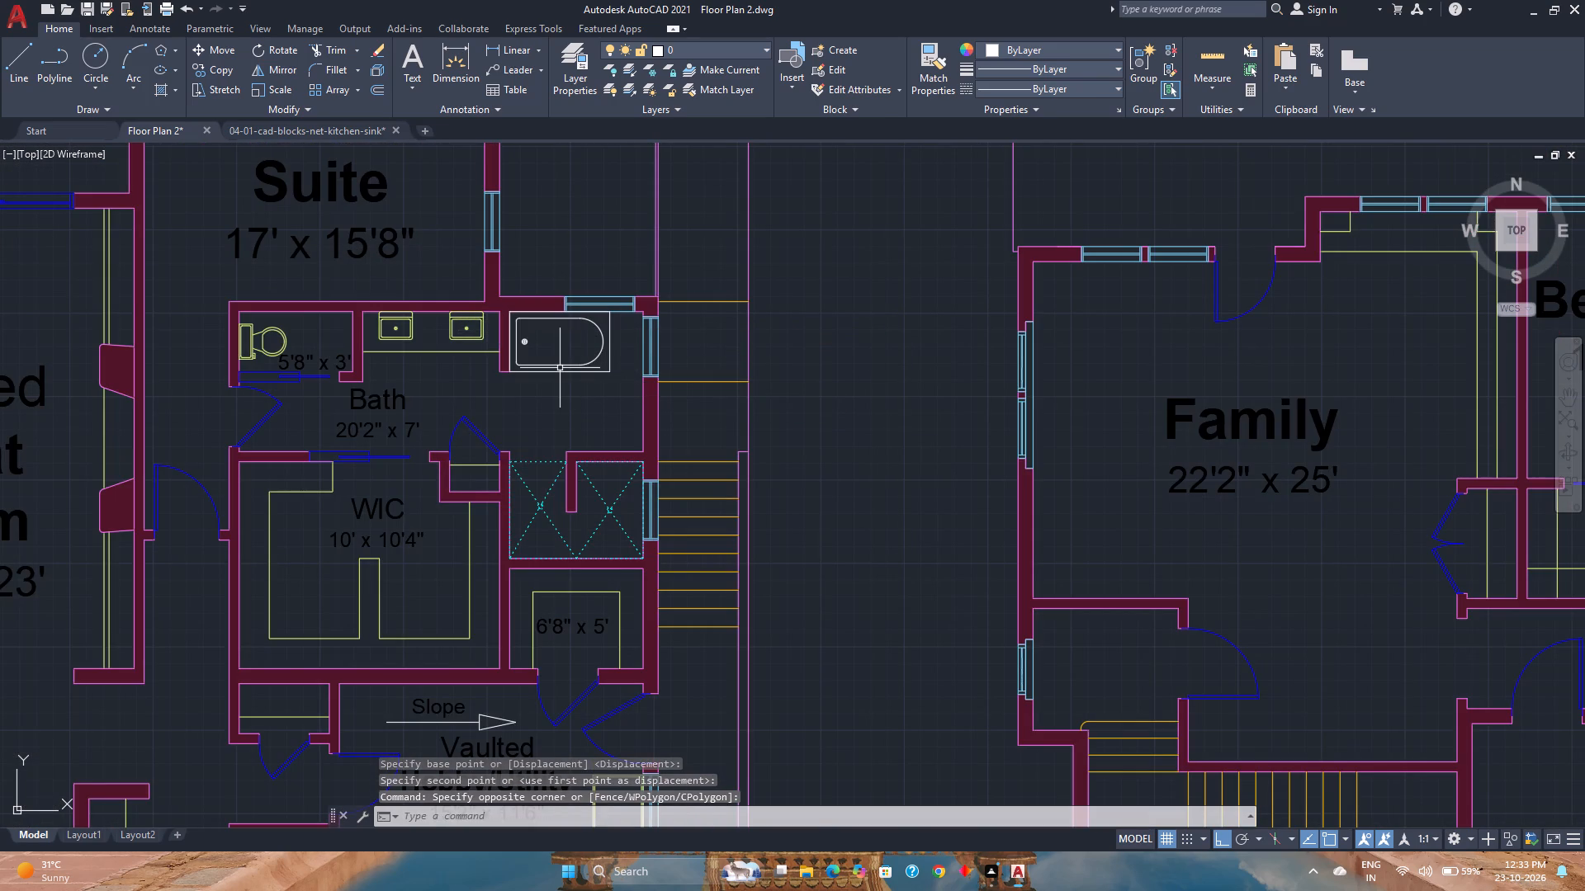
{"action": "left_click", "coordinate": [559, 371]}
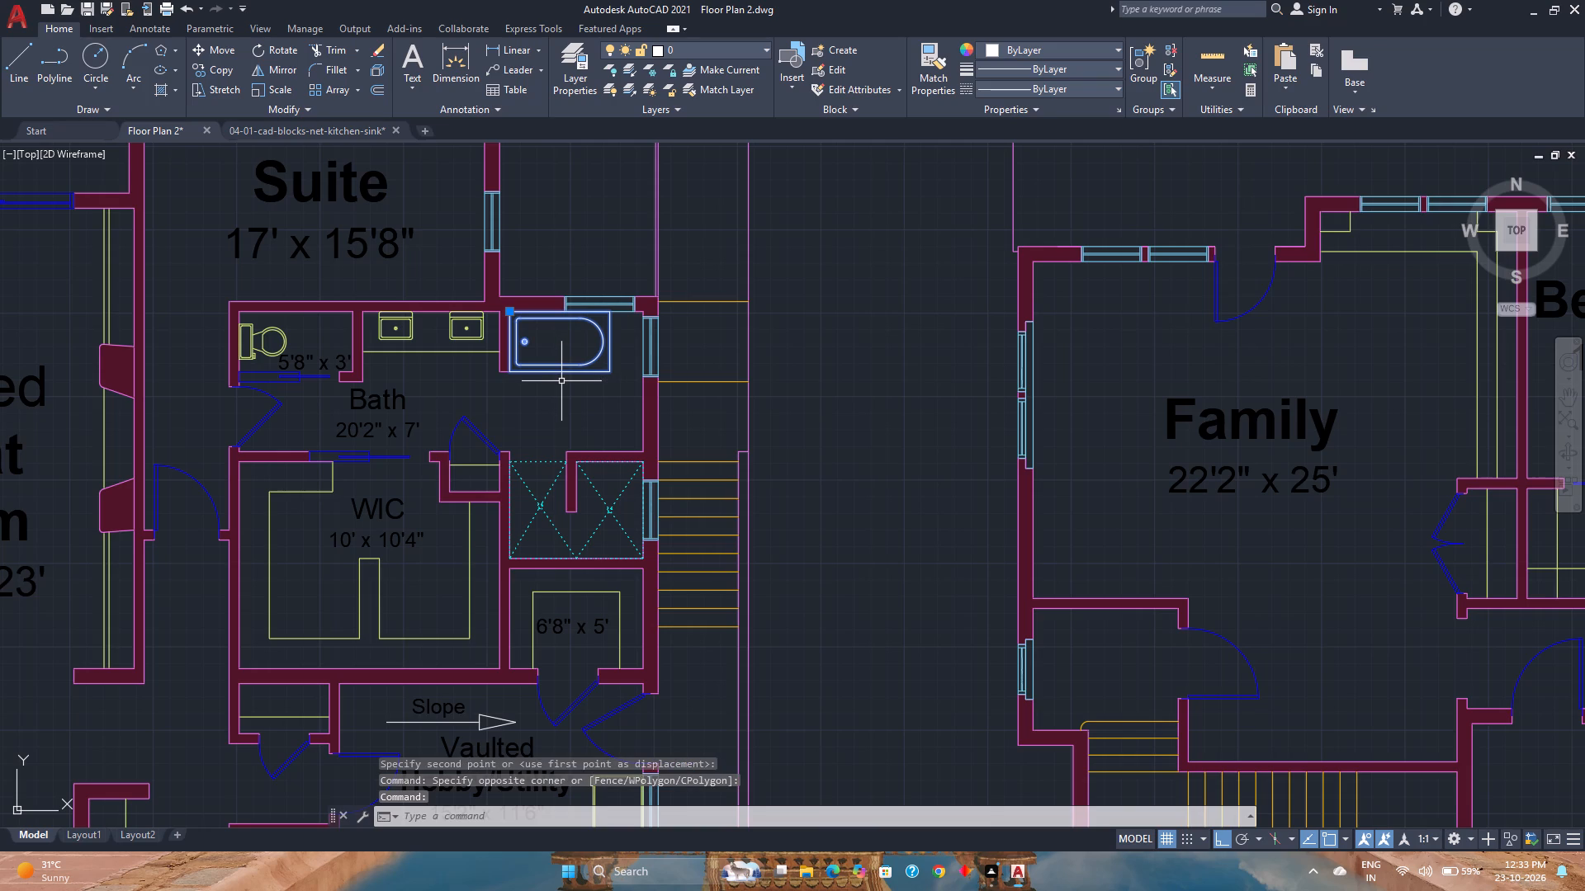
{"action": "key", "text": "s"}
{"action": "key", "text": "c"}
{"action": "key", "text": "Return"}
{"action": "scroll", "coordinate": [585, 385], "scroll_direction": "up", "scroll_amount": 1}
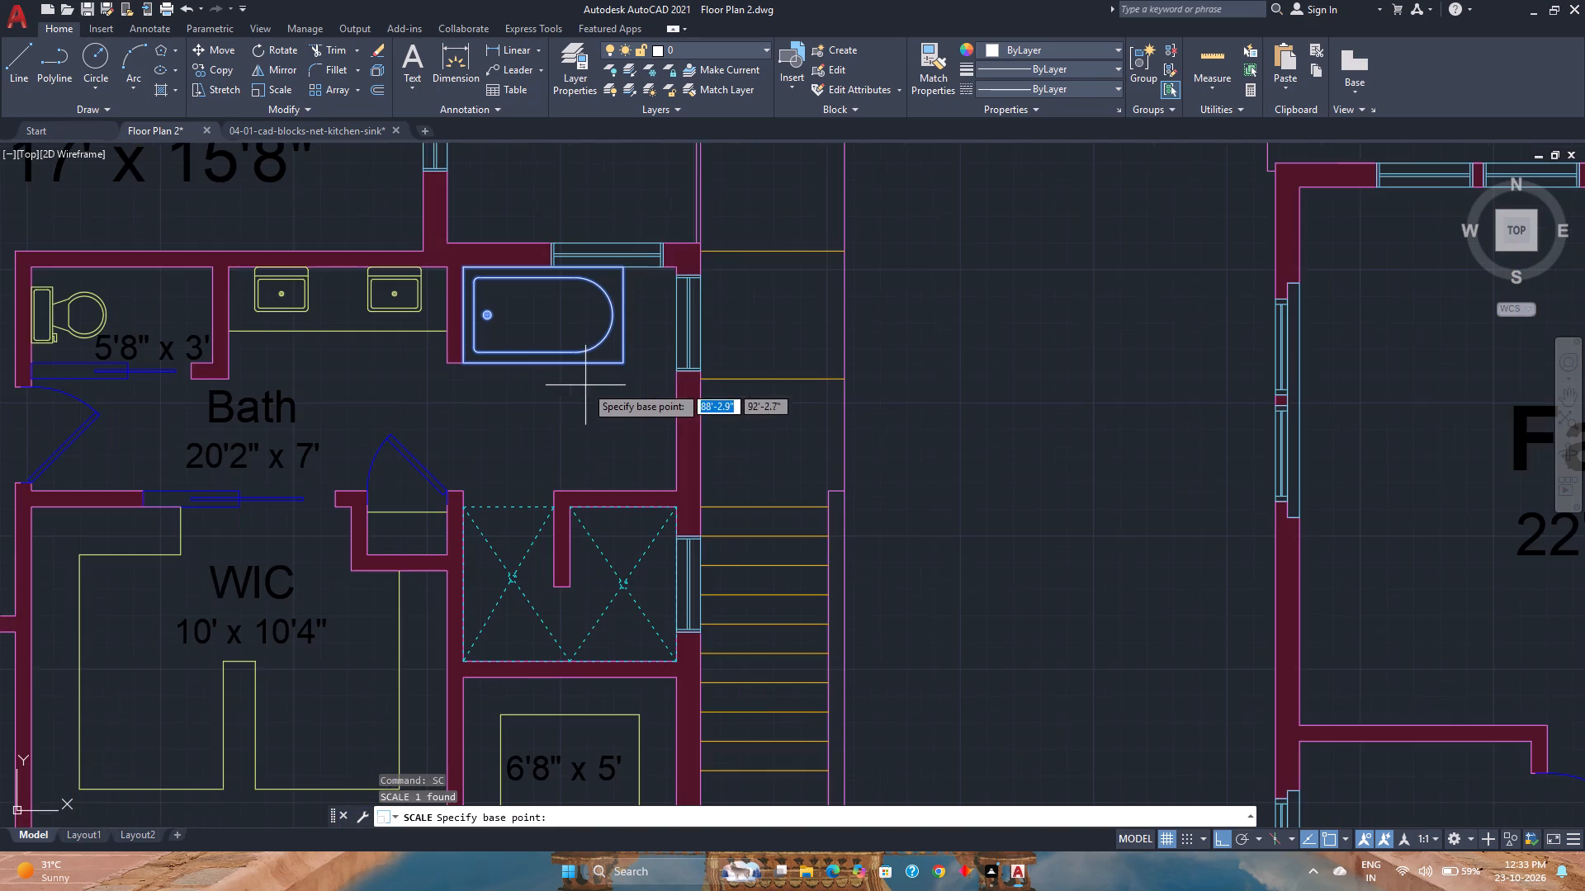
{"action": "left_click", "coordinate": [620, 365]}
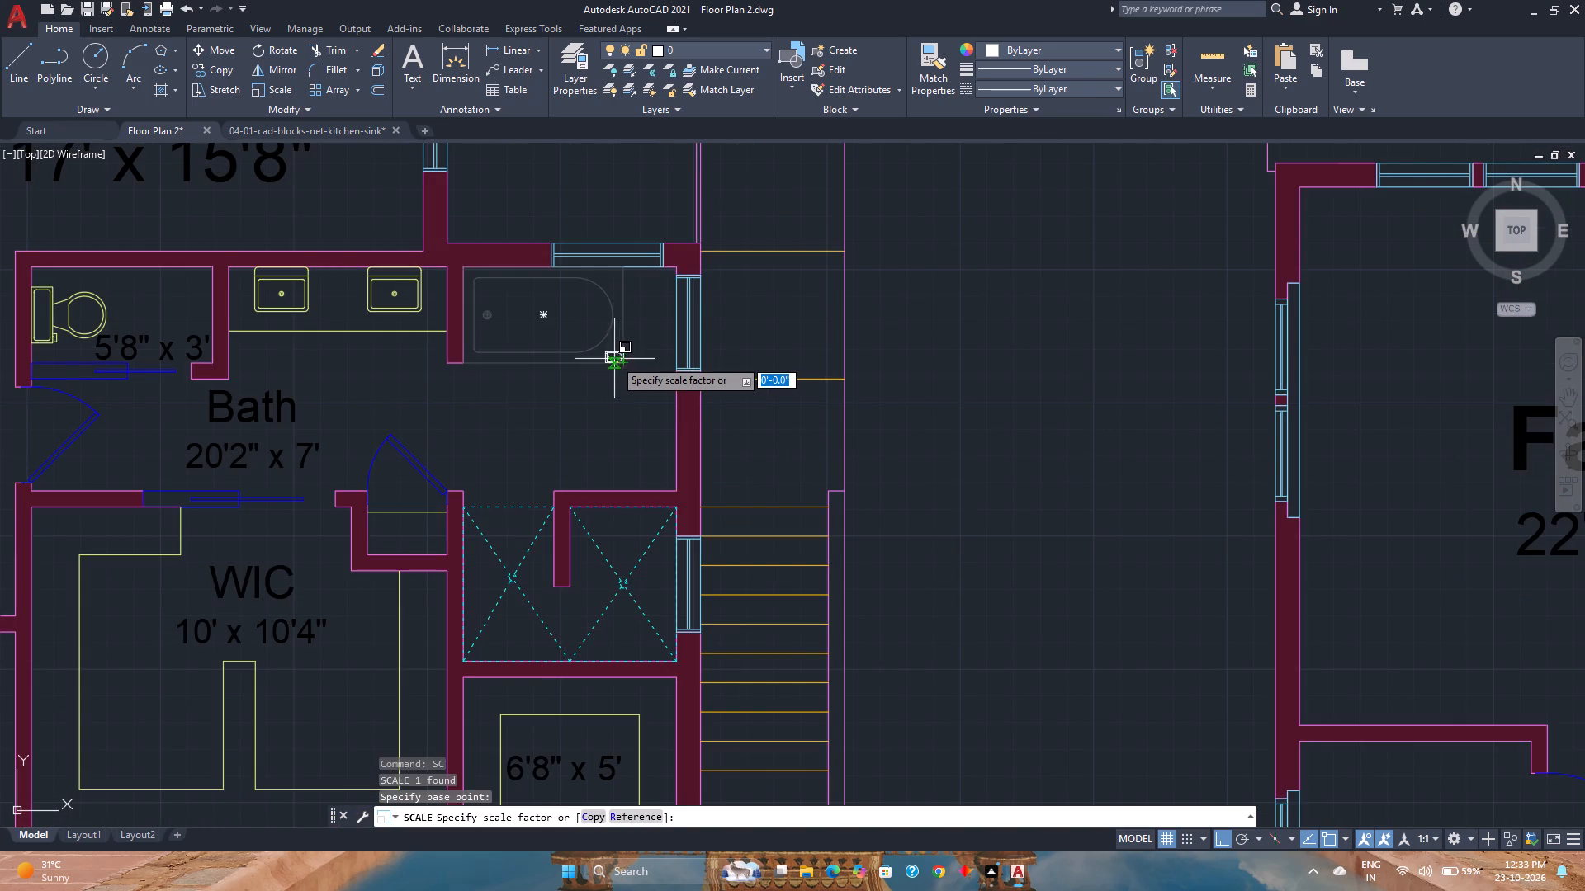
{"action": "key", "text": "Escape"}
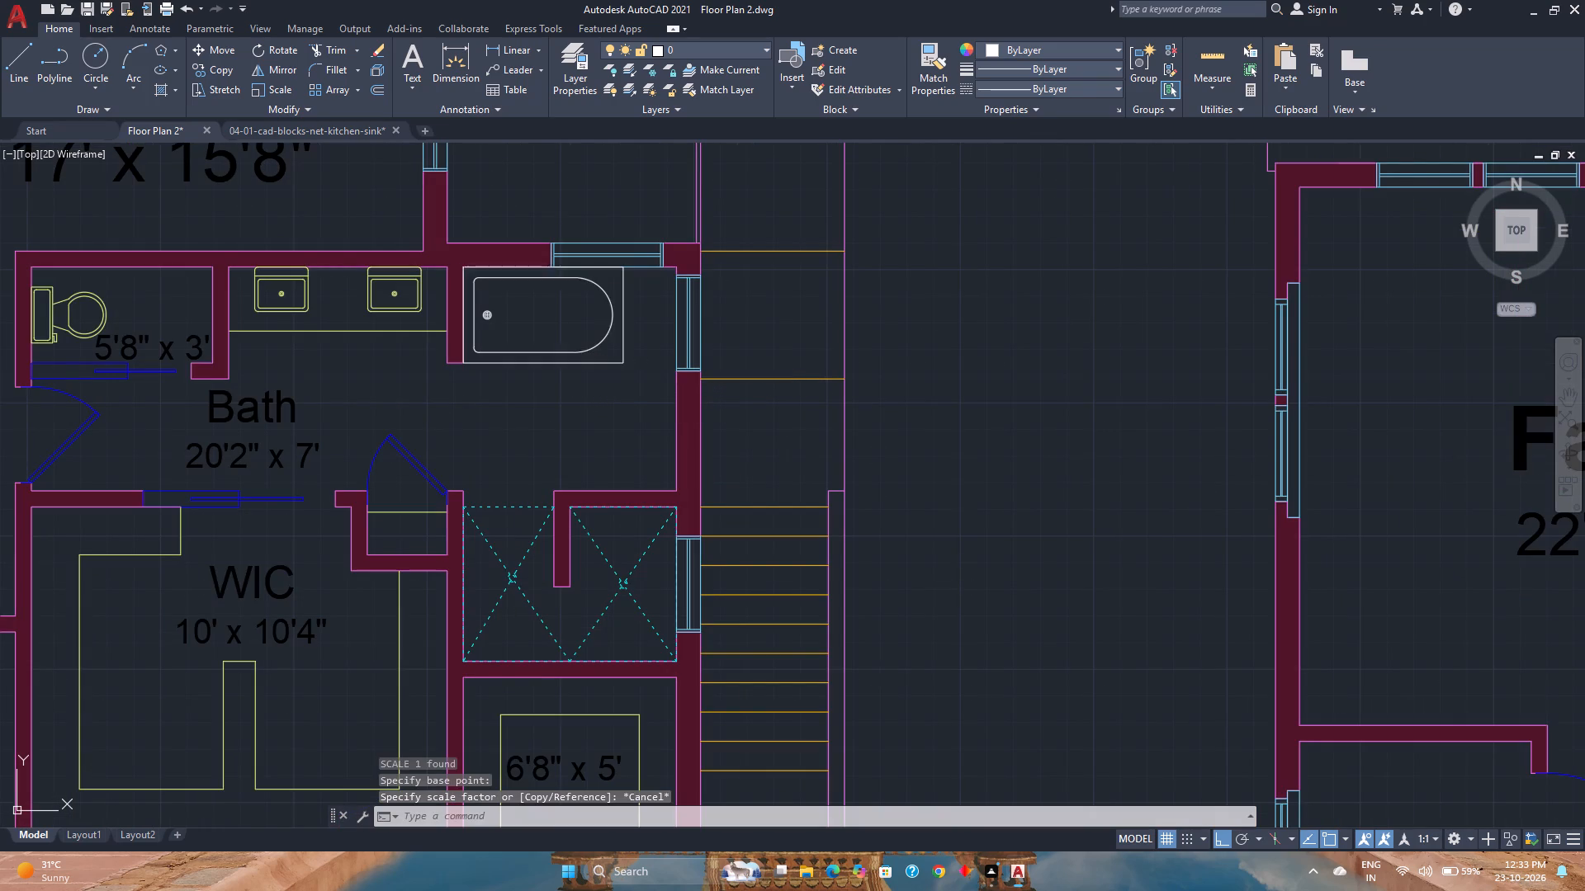
Scale the bath tub down slightly about its upper-left corner in the bath alcove.
{"action": "left_click", "coordinate": [609, 361]}
{"action": "type", "text": "sc"}
{"action": "key", "text": "Return"}
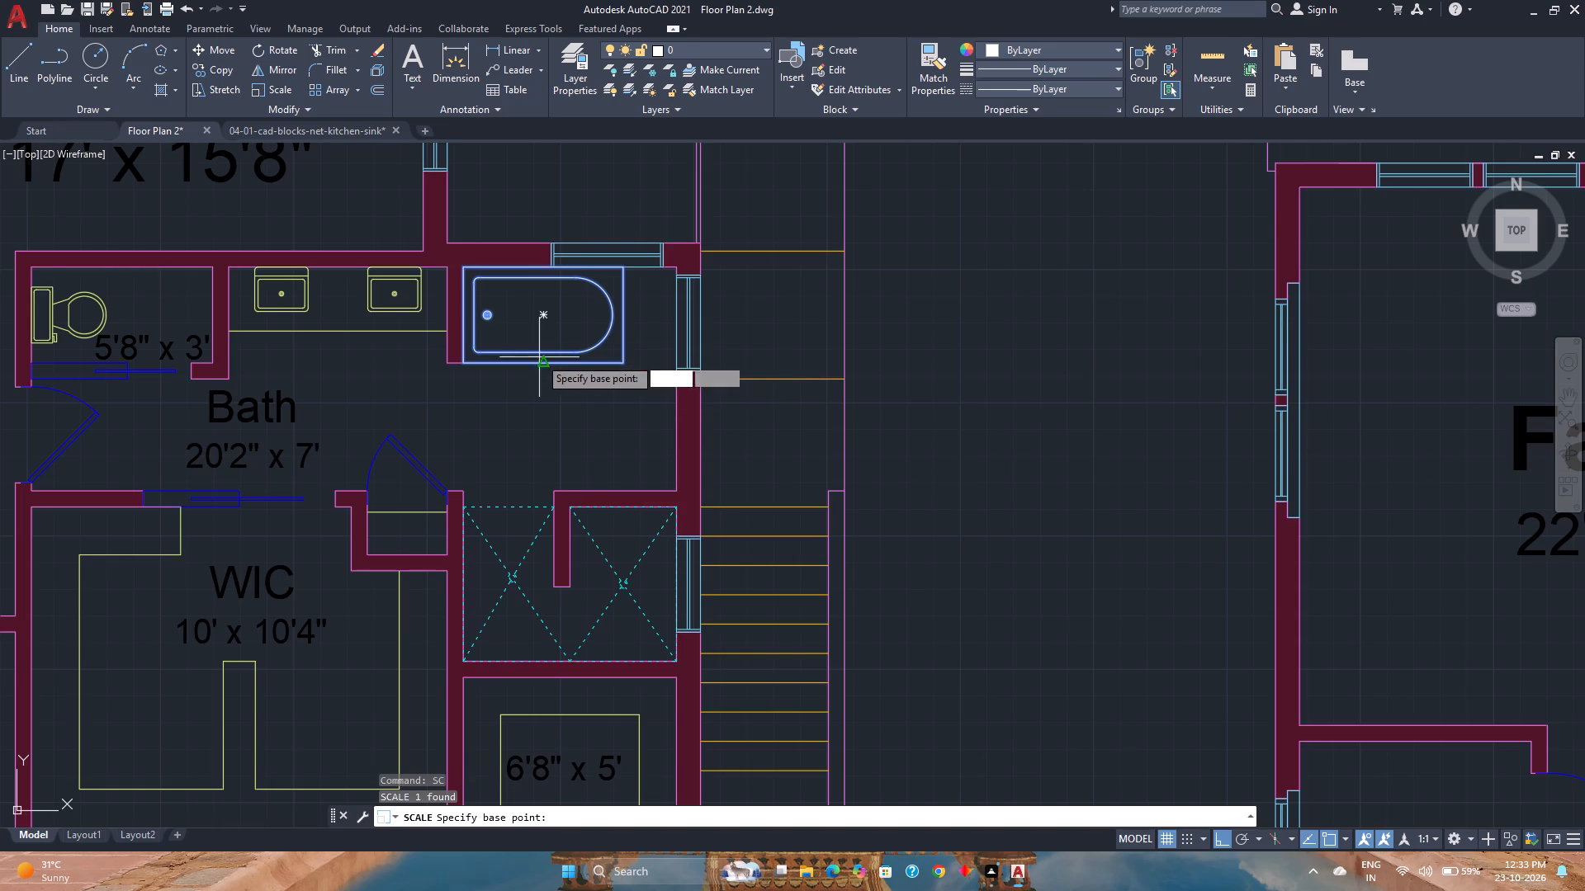
{"action": "left_click", "coordinate": [463, 271]}
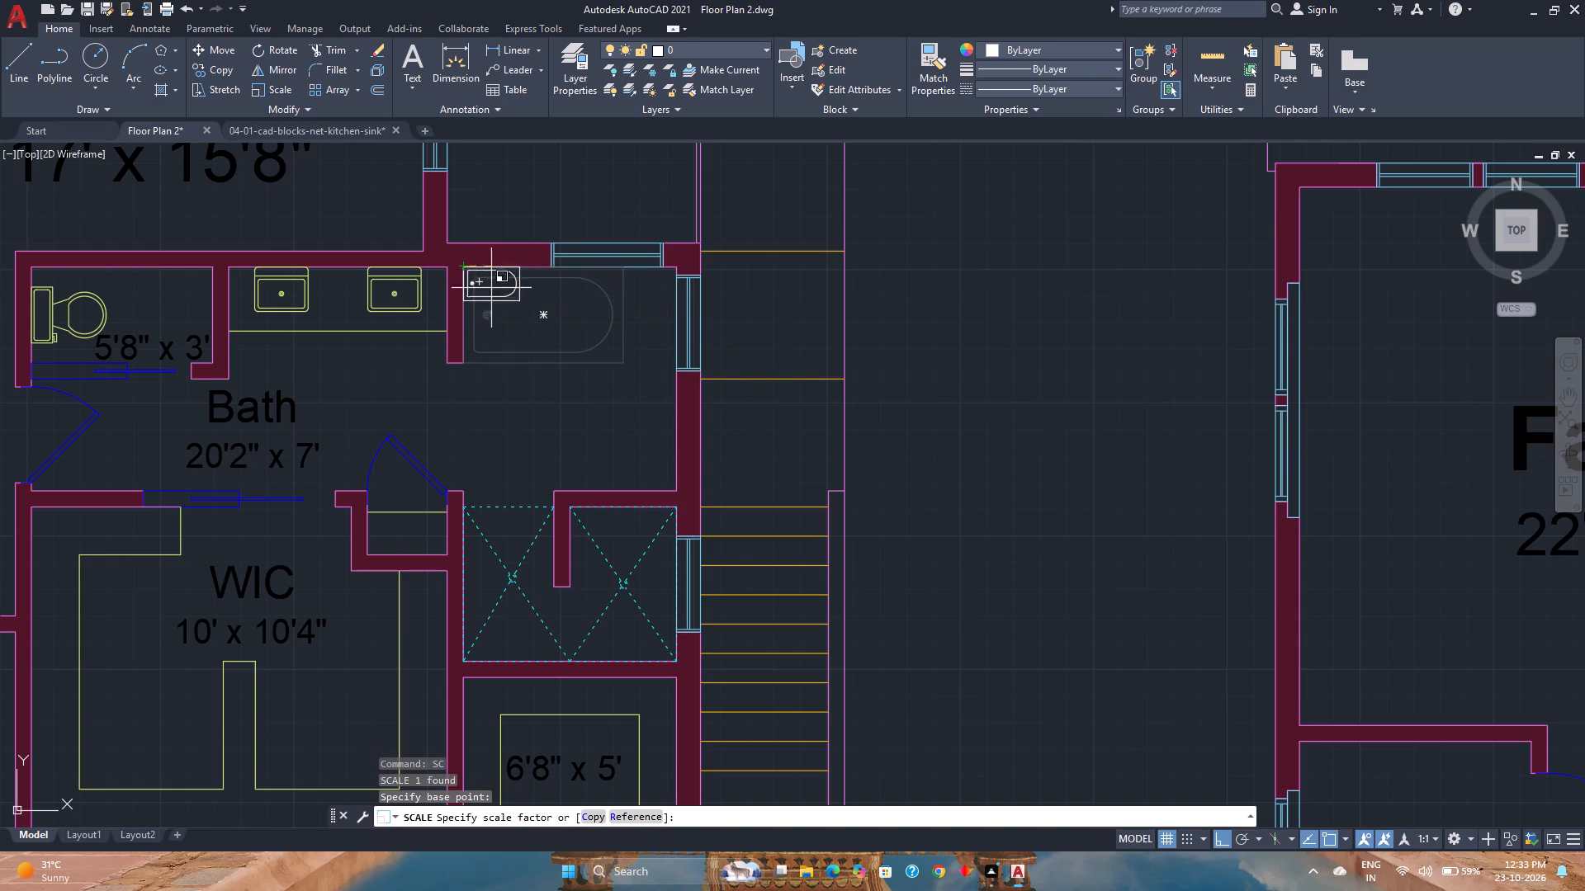
{"action": "left_click", "coordinate": [529, 304]}
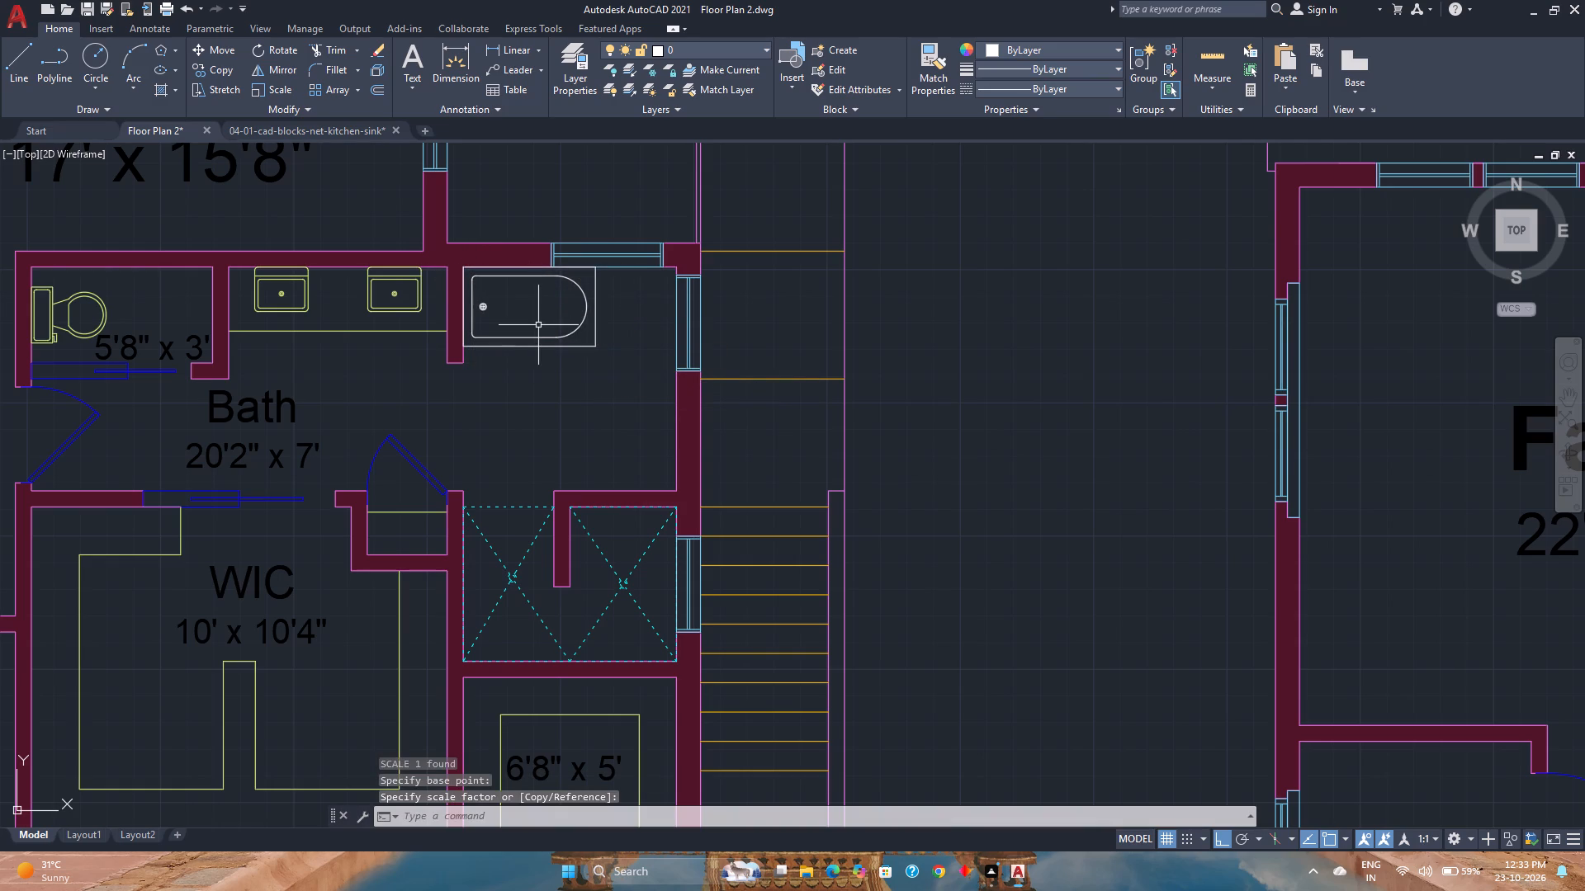
Move the bath tub out of the alcove into the empty space between the two floor plans.
{"action": "left_click", "coordinate": [540, 338]}
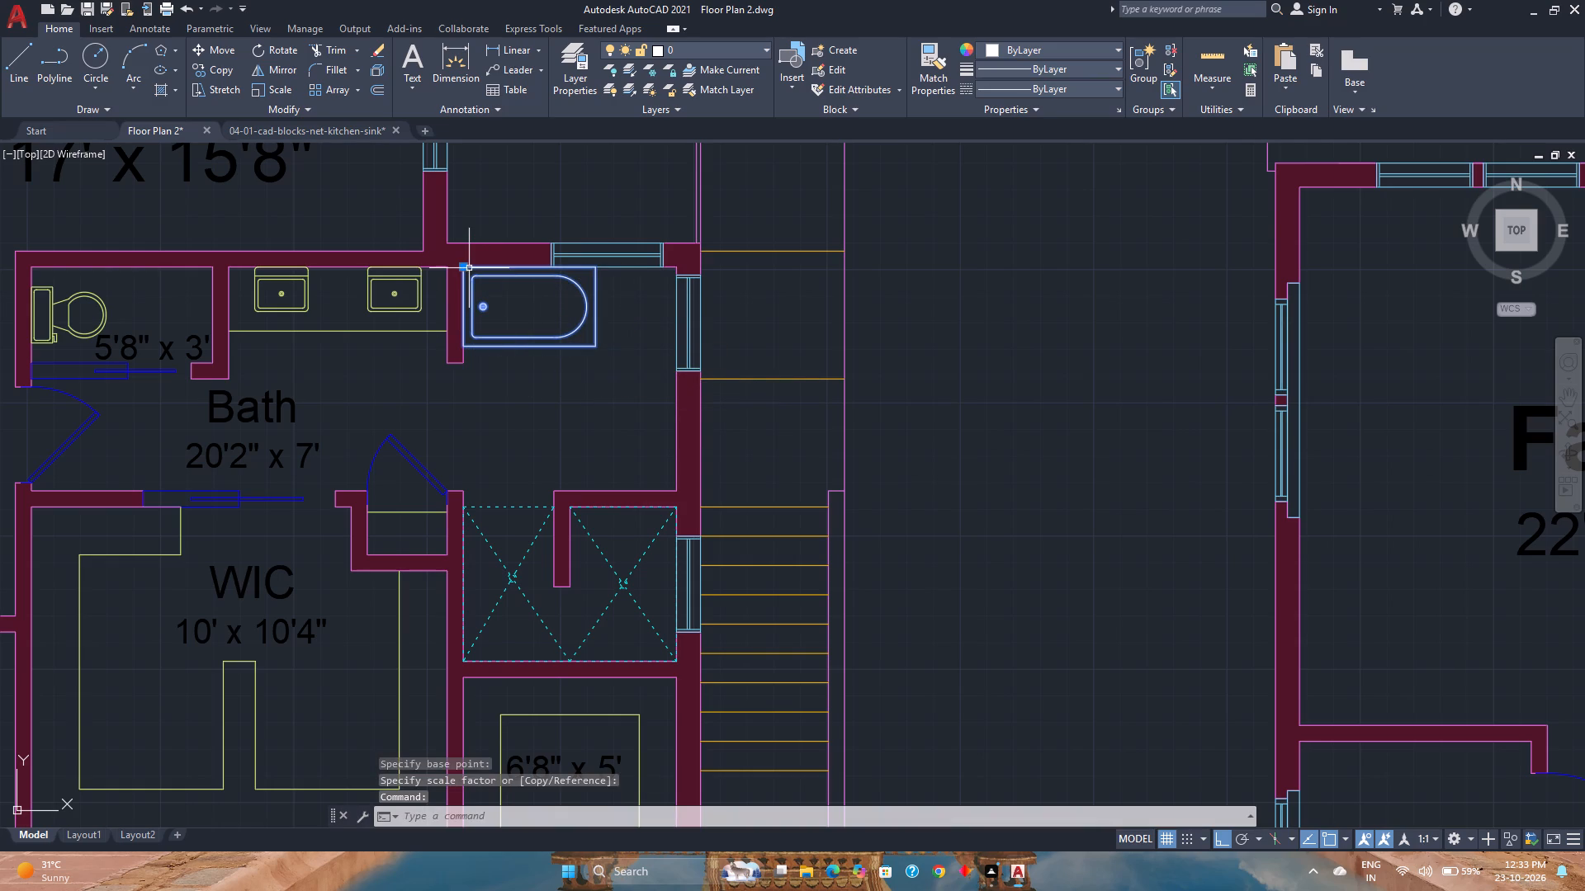
{"action": "left_click", "coordinate": [466, 266]}
{"action": "left_click", "coordinate": [905, 252]}
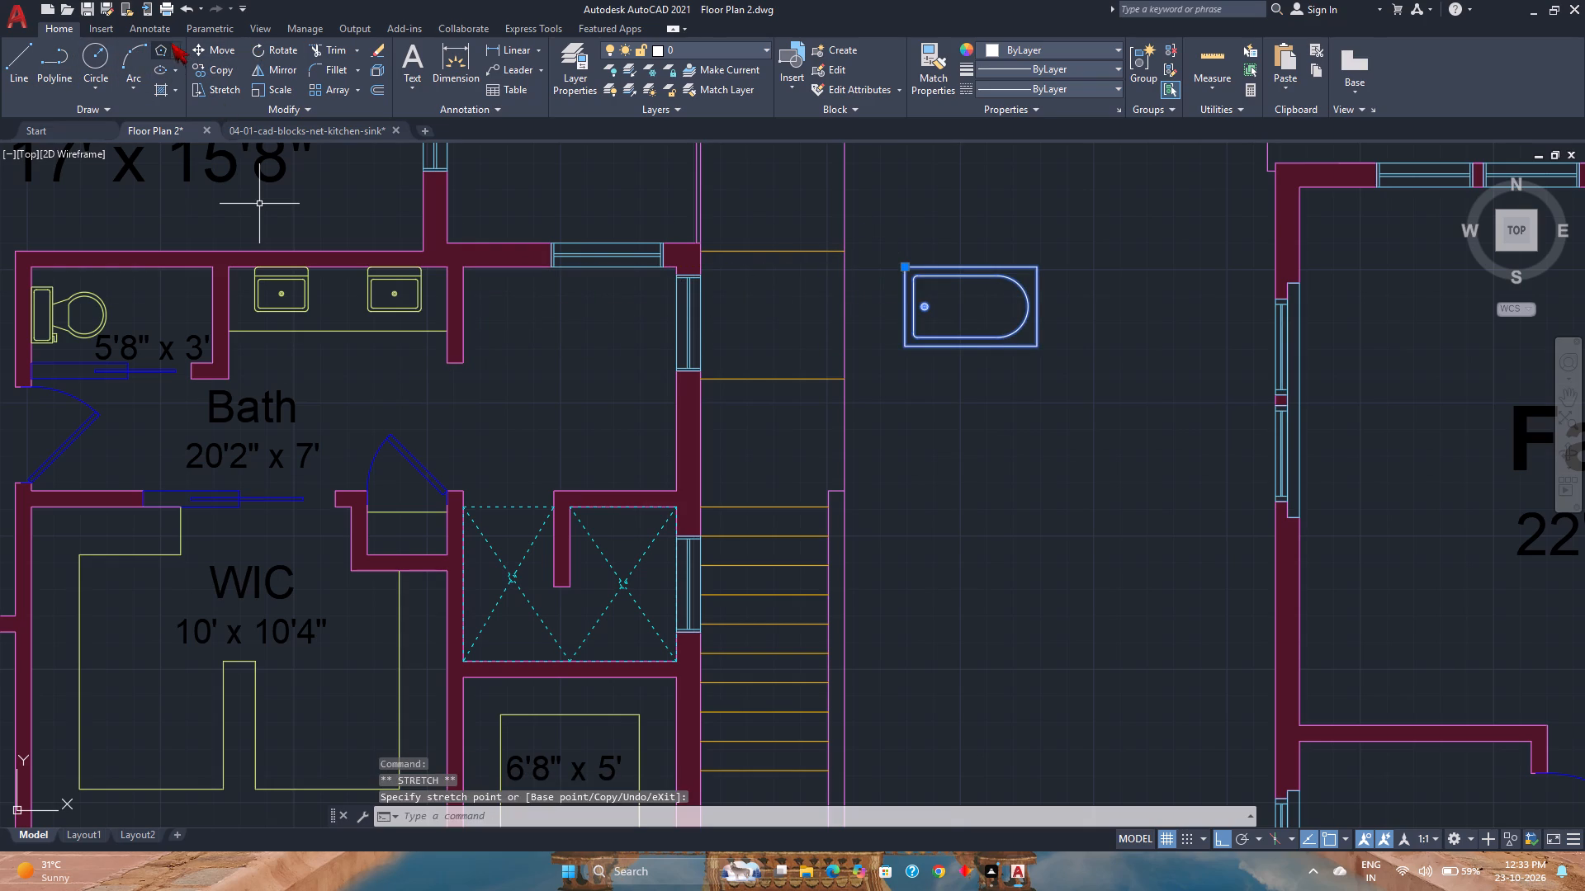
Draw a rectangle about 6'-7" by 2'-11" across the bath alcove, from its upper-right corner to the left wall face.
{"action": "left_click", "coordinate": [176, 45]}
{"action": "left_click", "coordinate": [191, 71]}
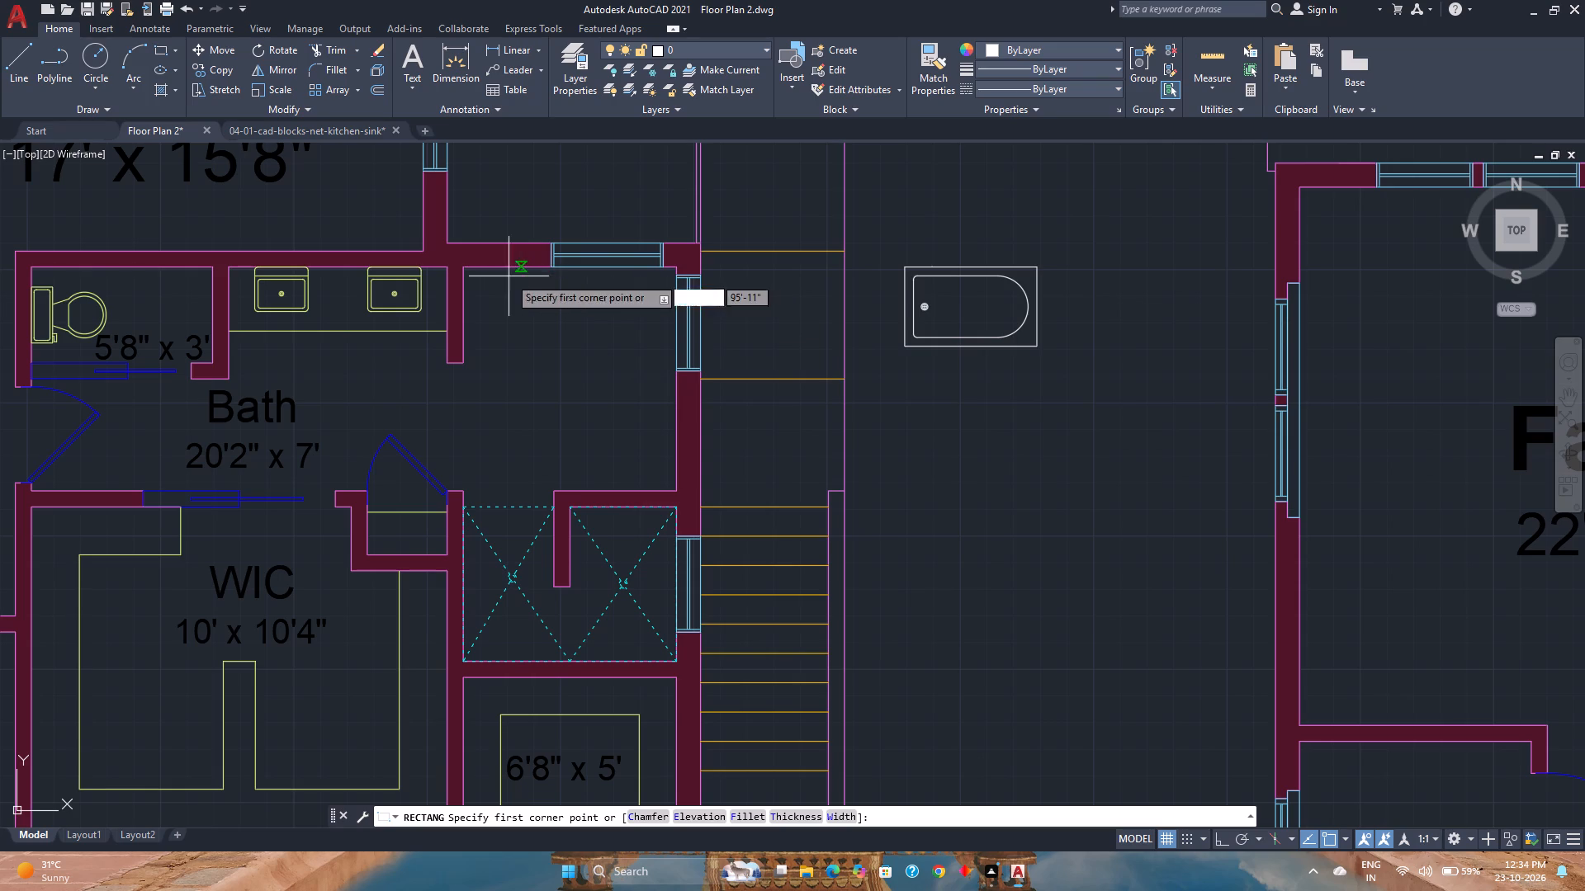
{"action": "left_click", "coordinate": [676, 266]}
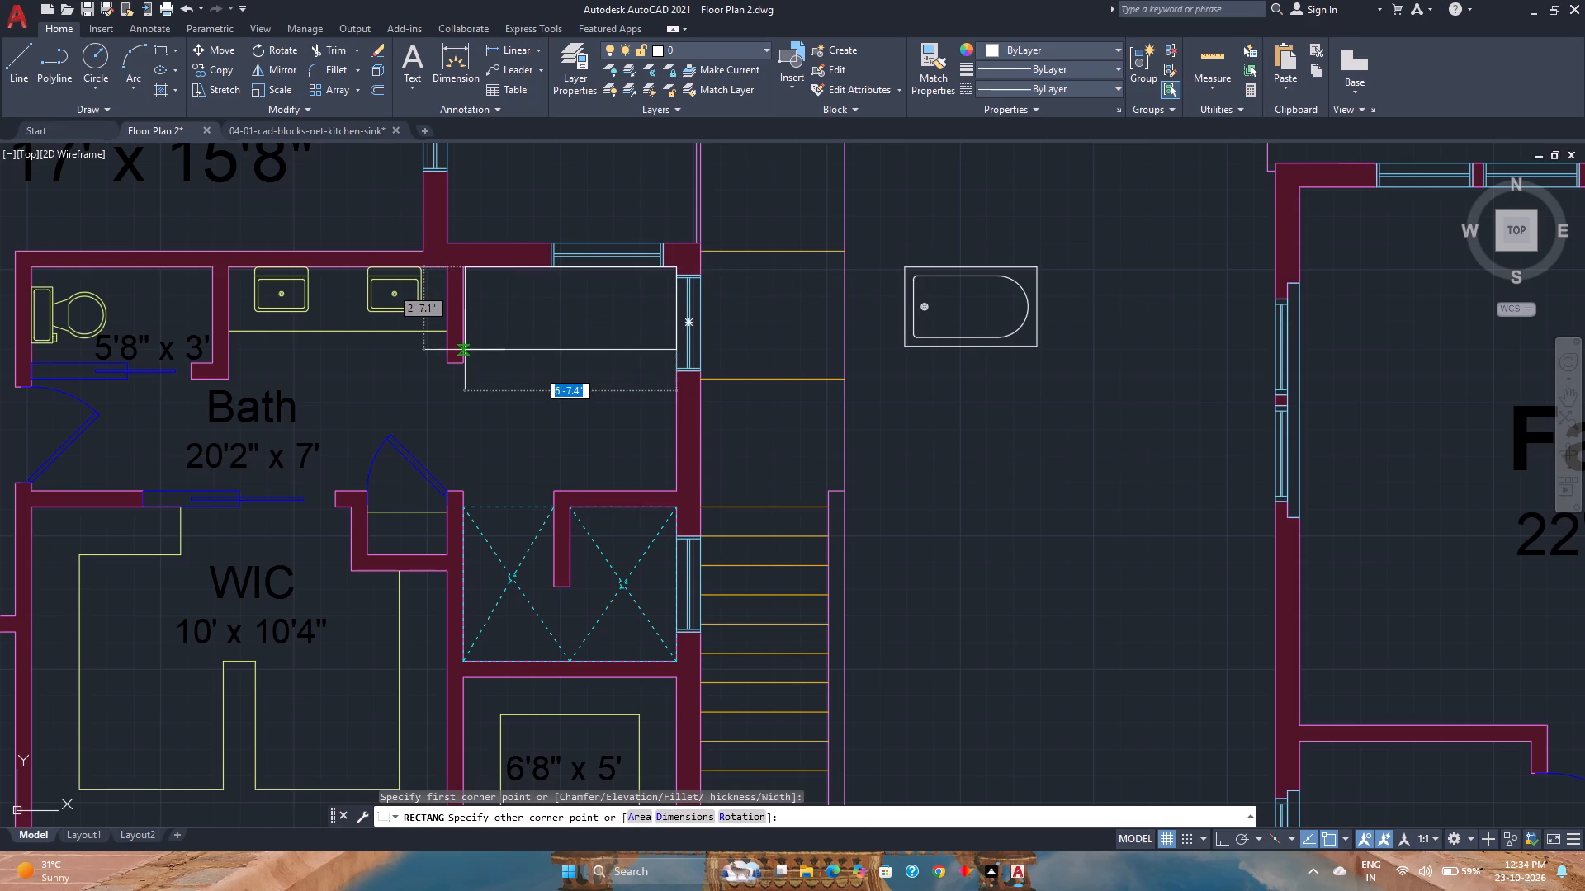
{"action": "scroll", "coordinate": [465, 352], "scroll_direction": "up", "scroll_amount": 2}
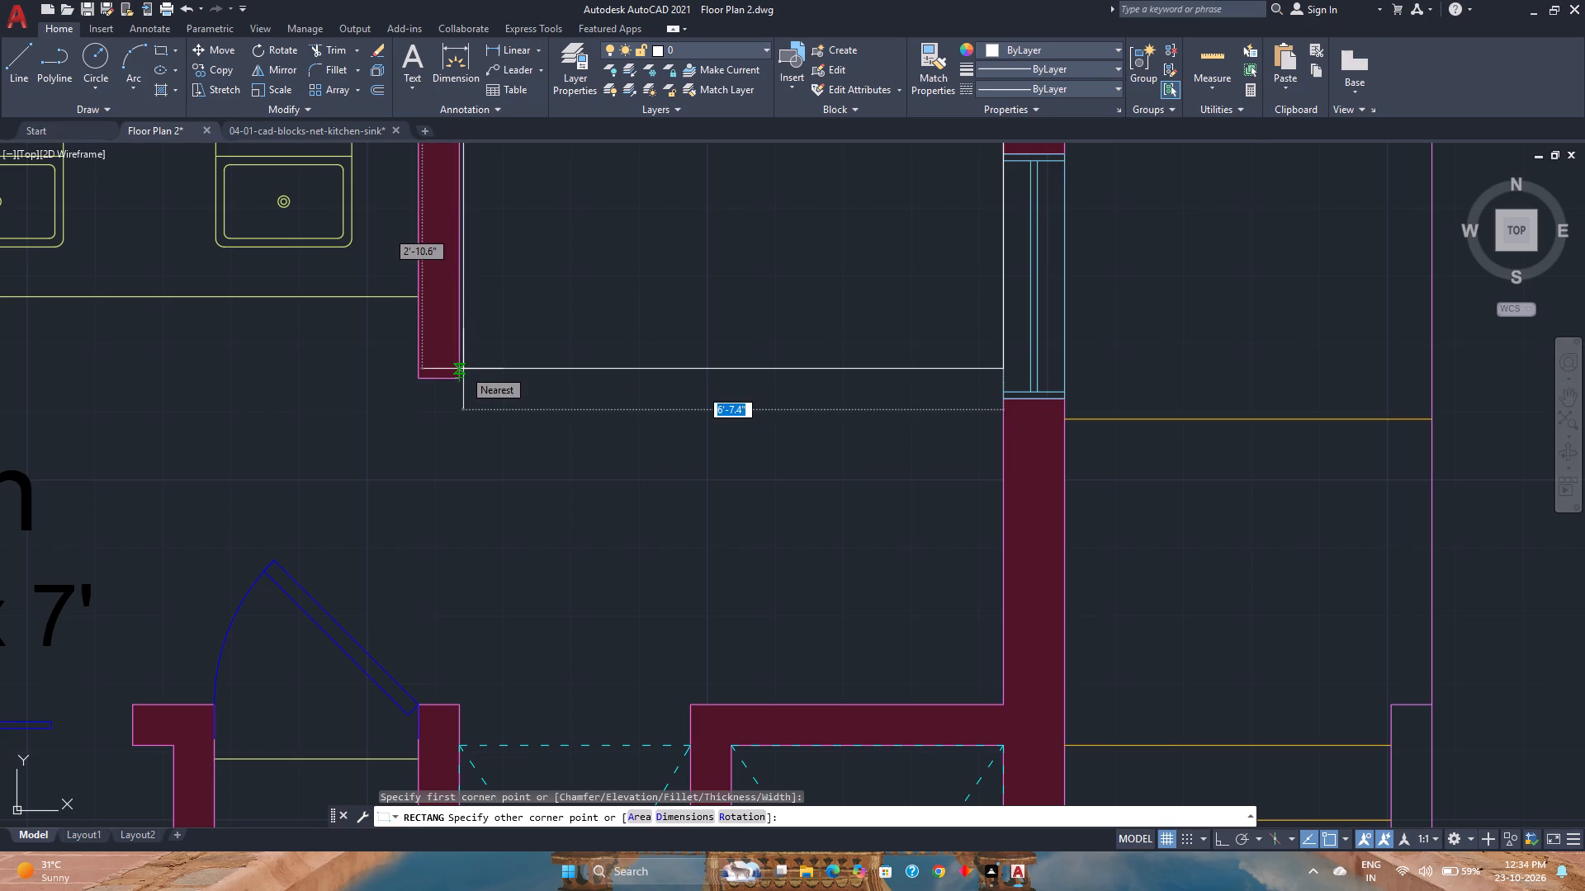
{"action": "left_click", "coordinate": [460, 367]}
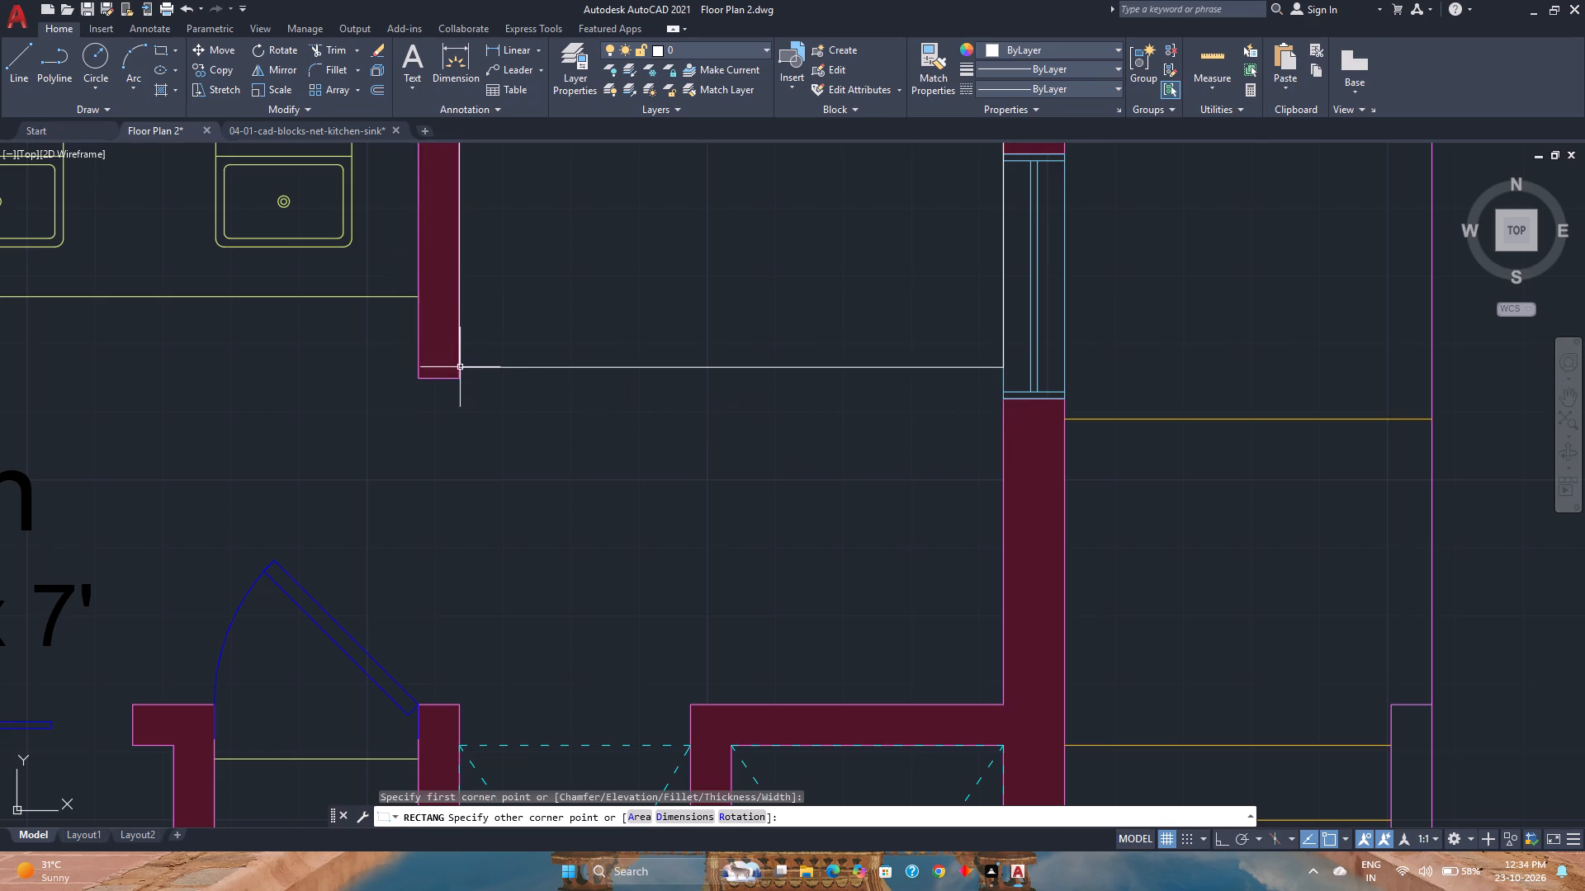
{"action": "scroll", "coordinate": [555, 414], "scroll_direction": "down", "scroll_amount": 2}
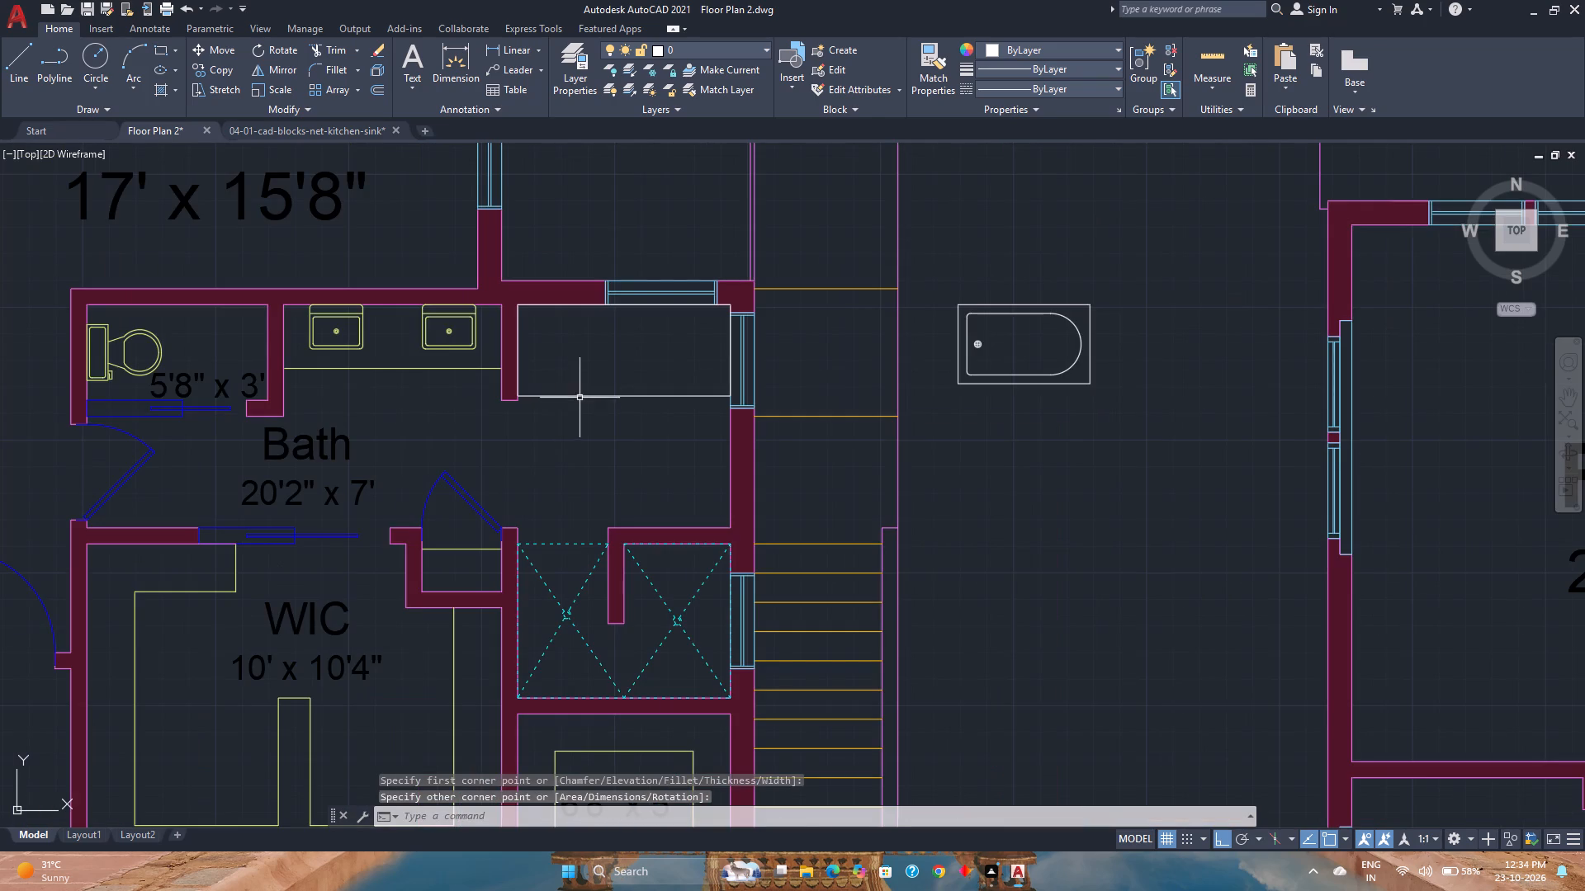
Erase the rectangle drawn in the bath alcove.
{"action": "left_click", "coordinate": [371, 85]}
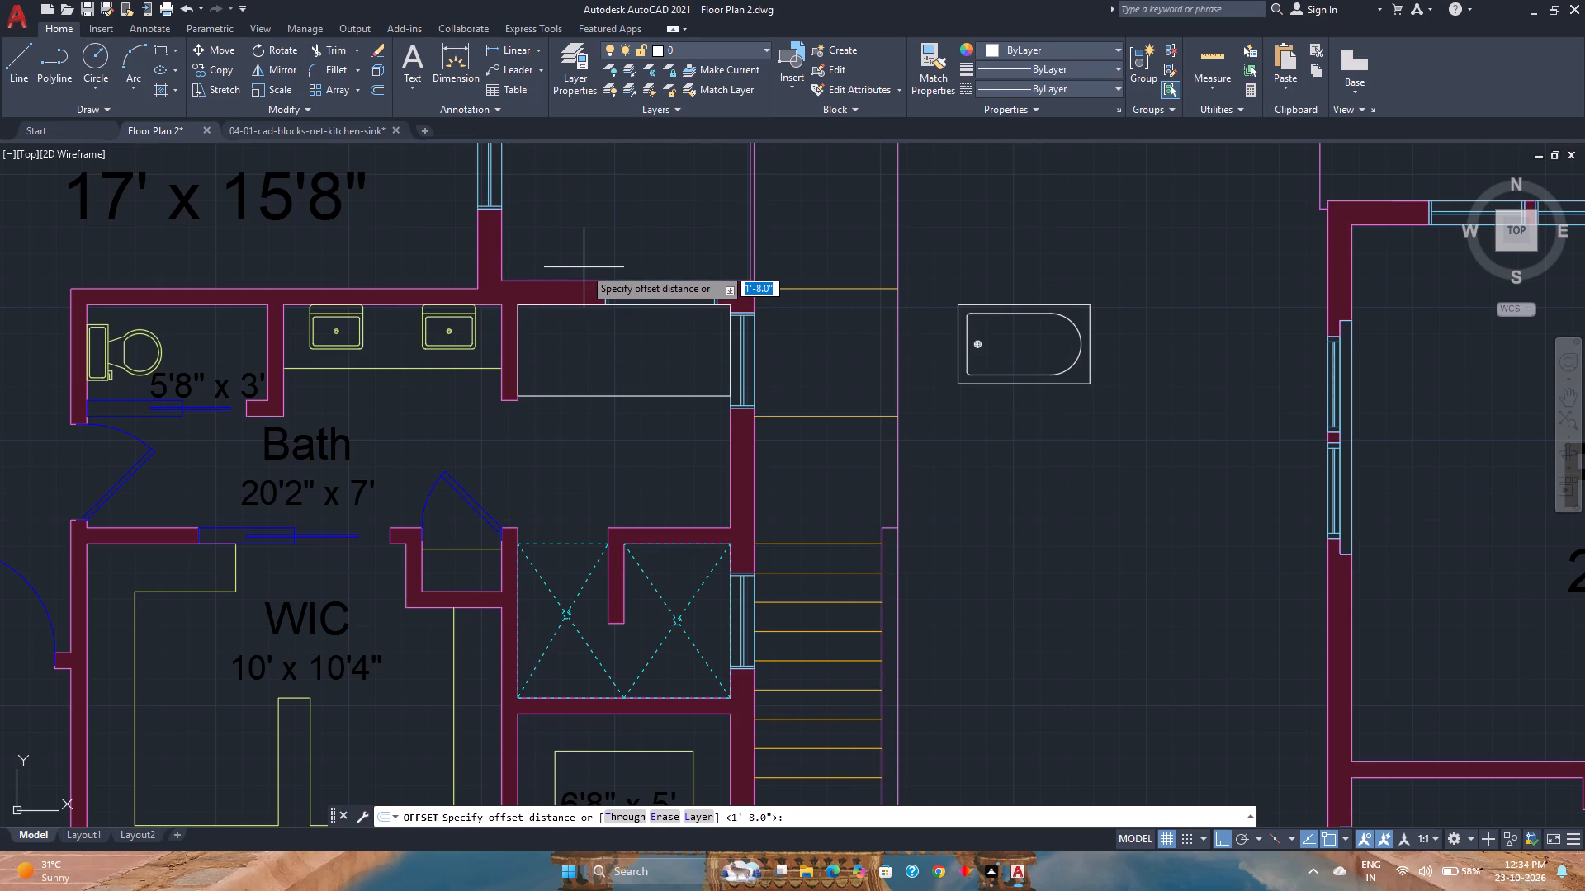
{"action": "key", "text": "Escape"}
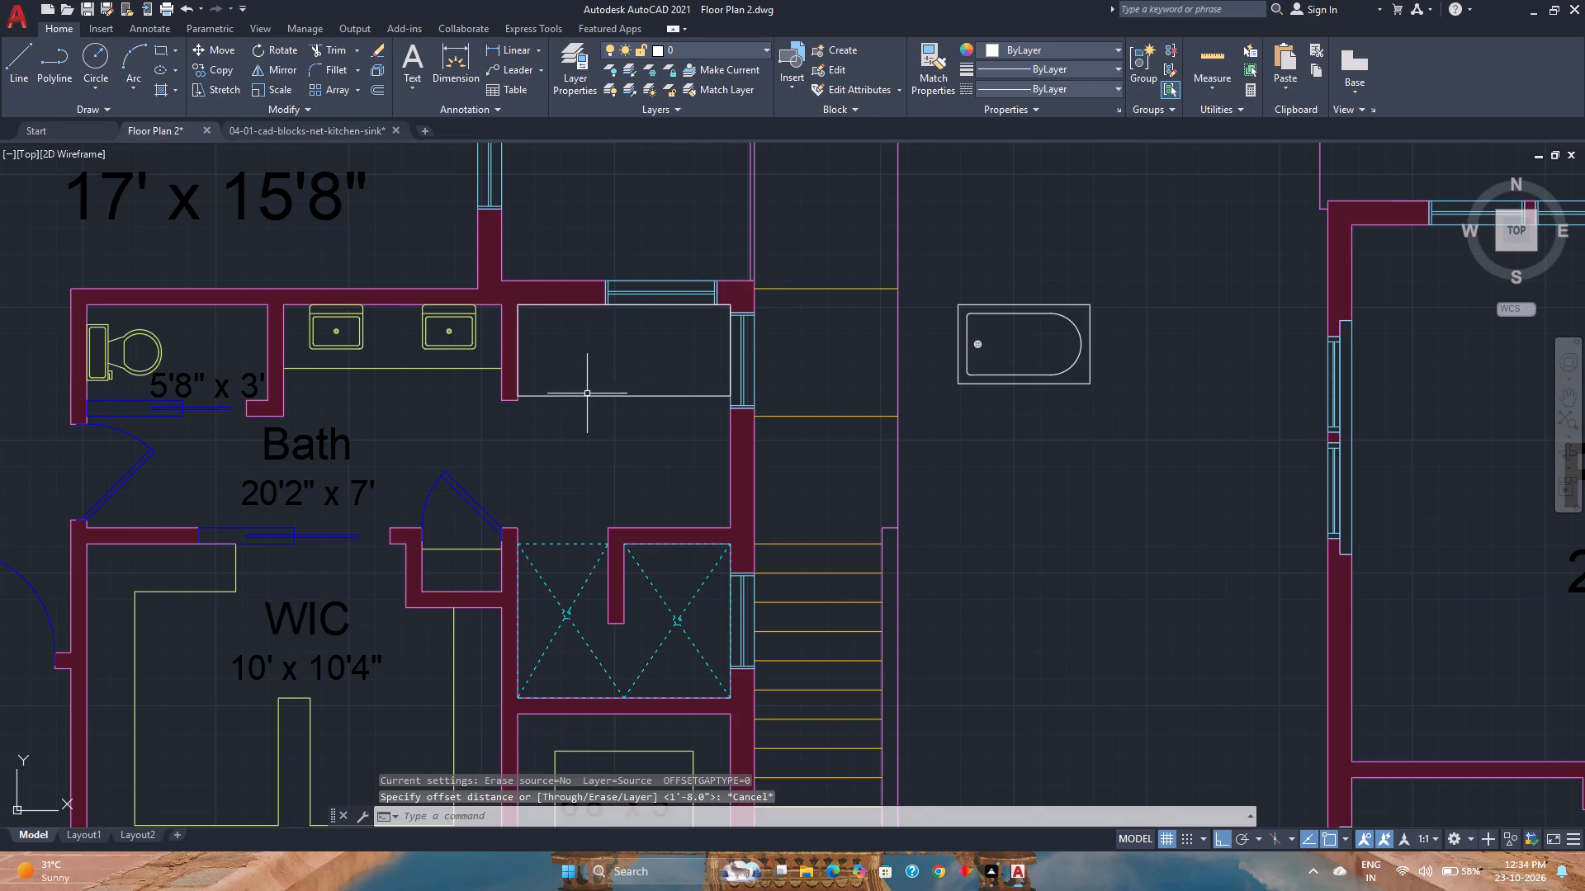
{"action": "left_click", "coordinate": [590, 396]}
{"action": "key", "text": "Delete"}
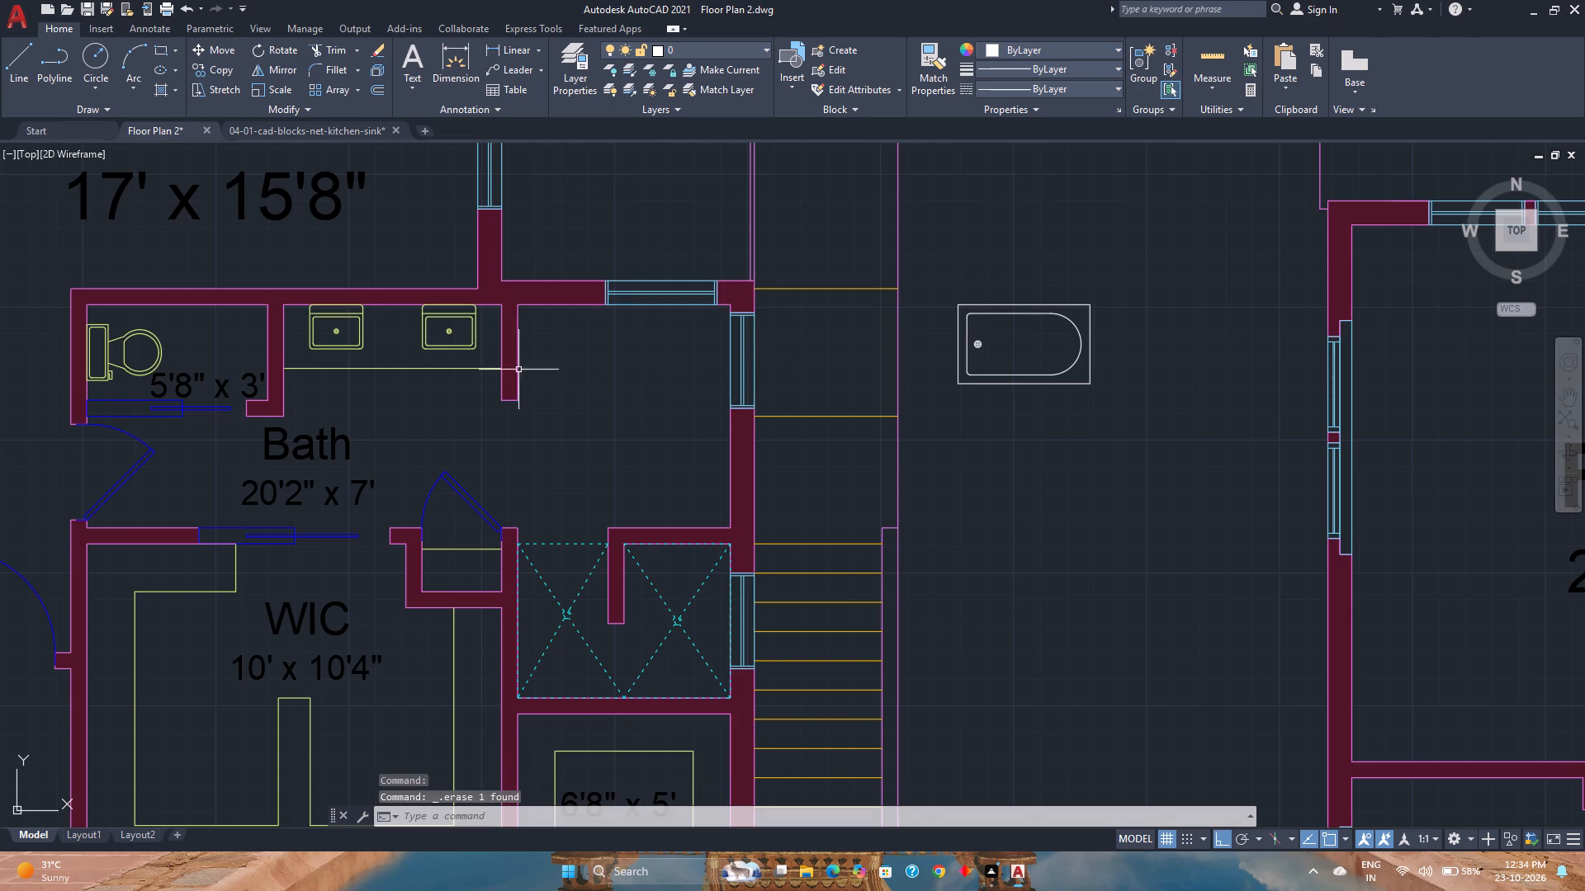
Offset the inner face line of the alcove's left partition wall 1'2" into the alcove.
{"action": "left_click", "coordinate": [371, 91]}
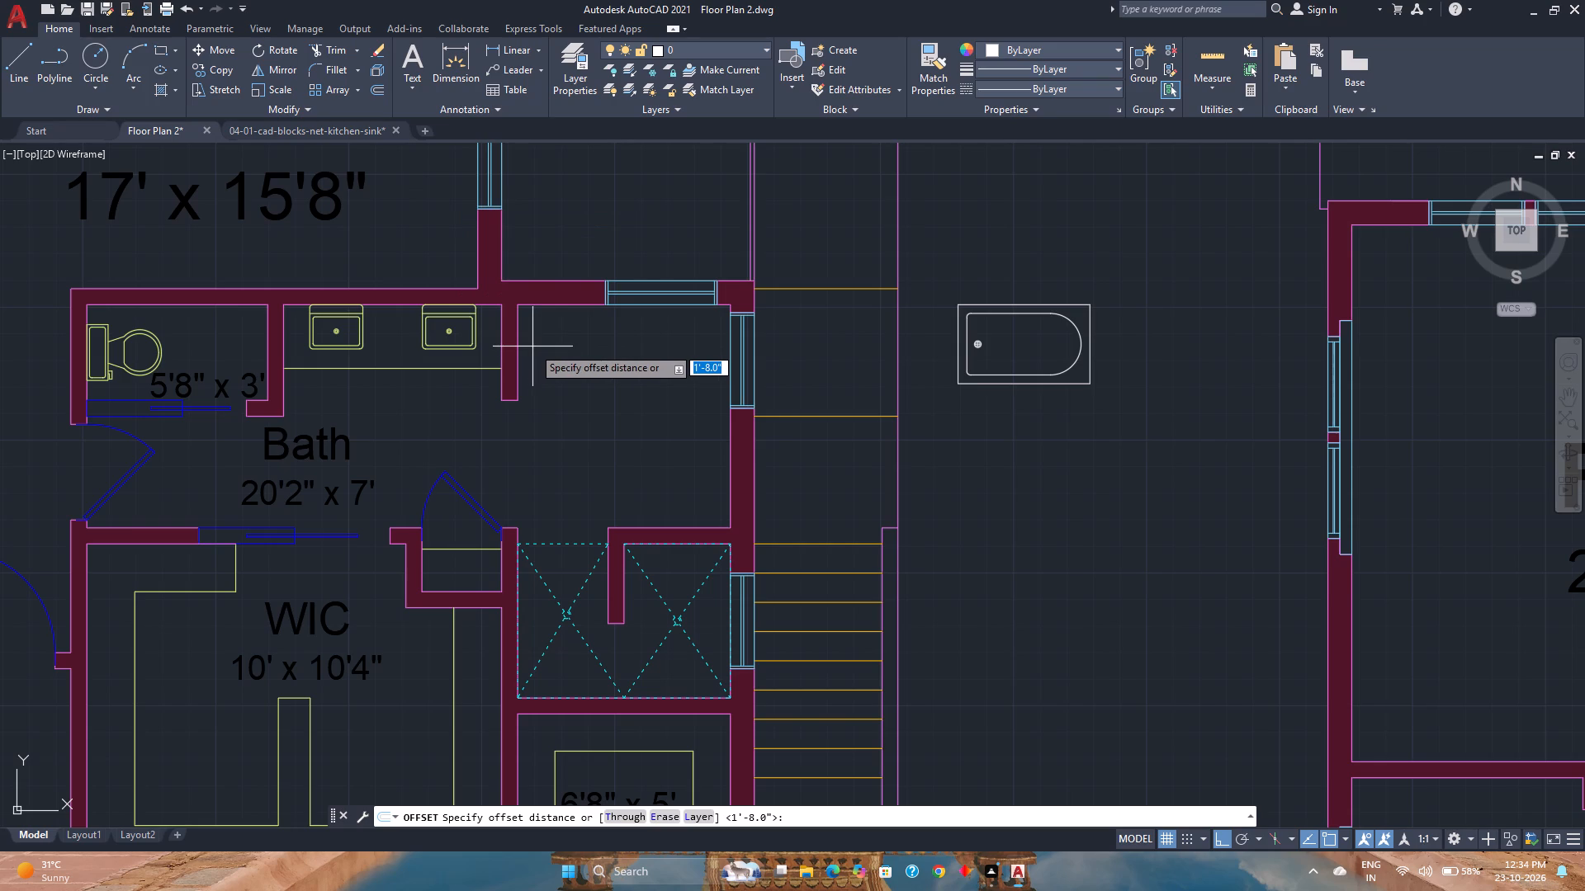
{"action": "key", "text": "Return"}
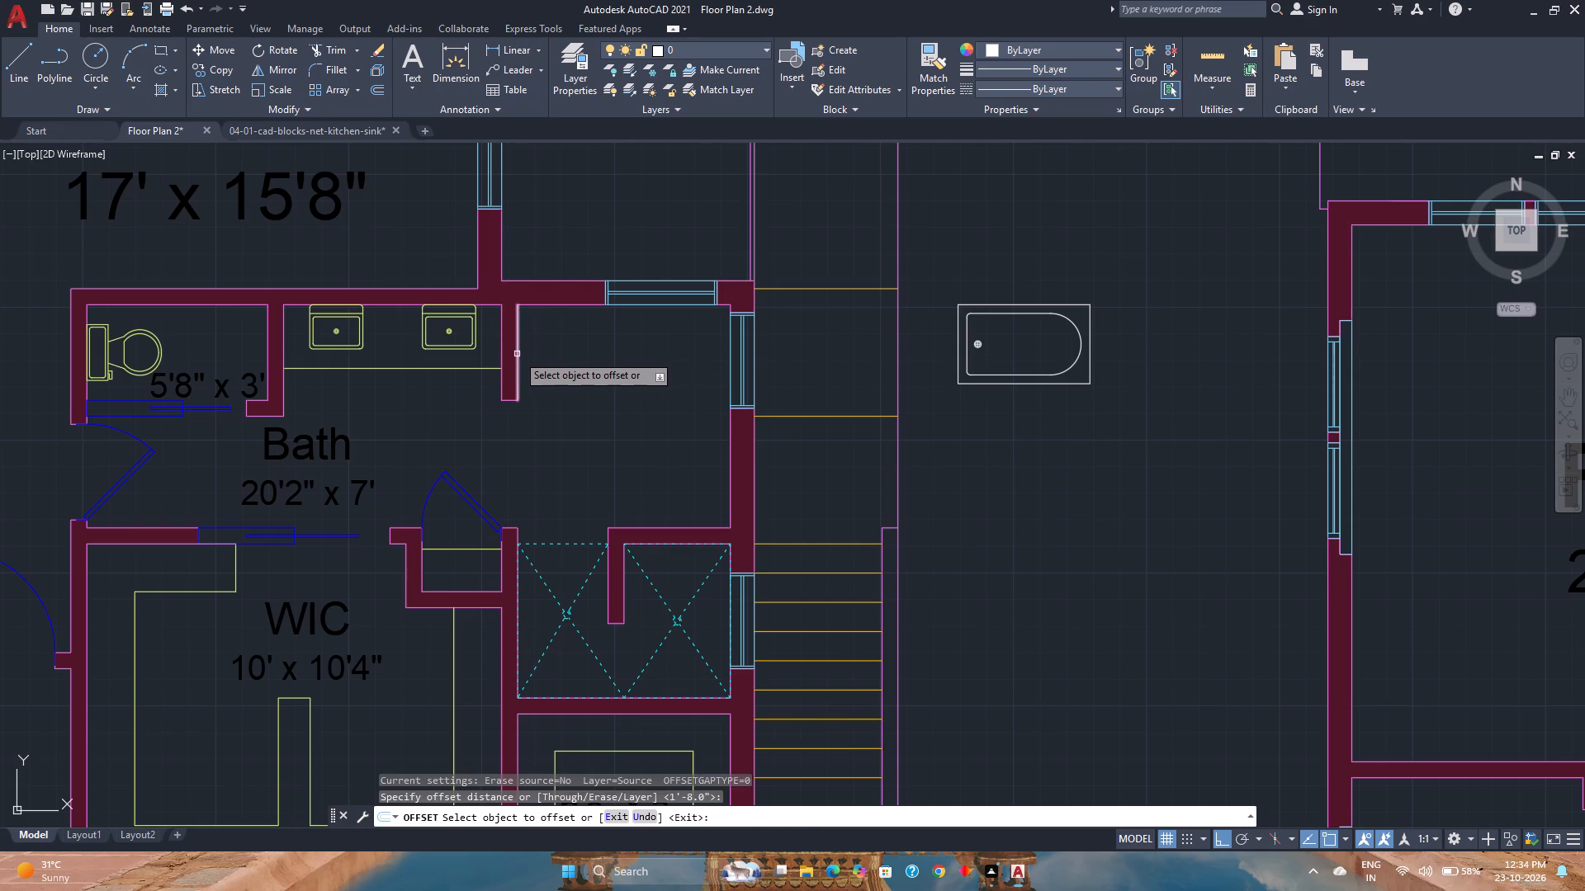
{"action": "left_click", "coordinate": [517, 354]}
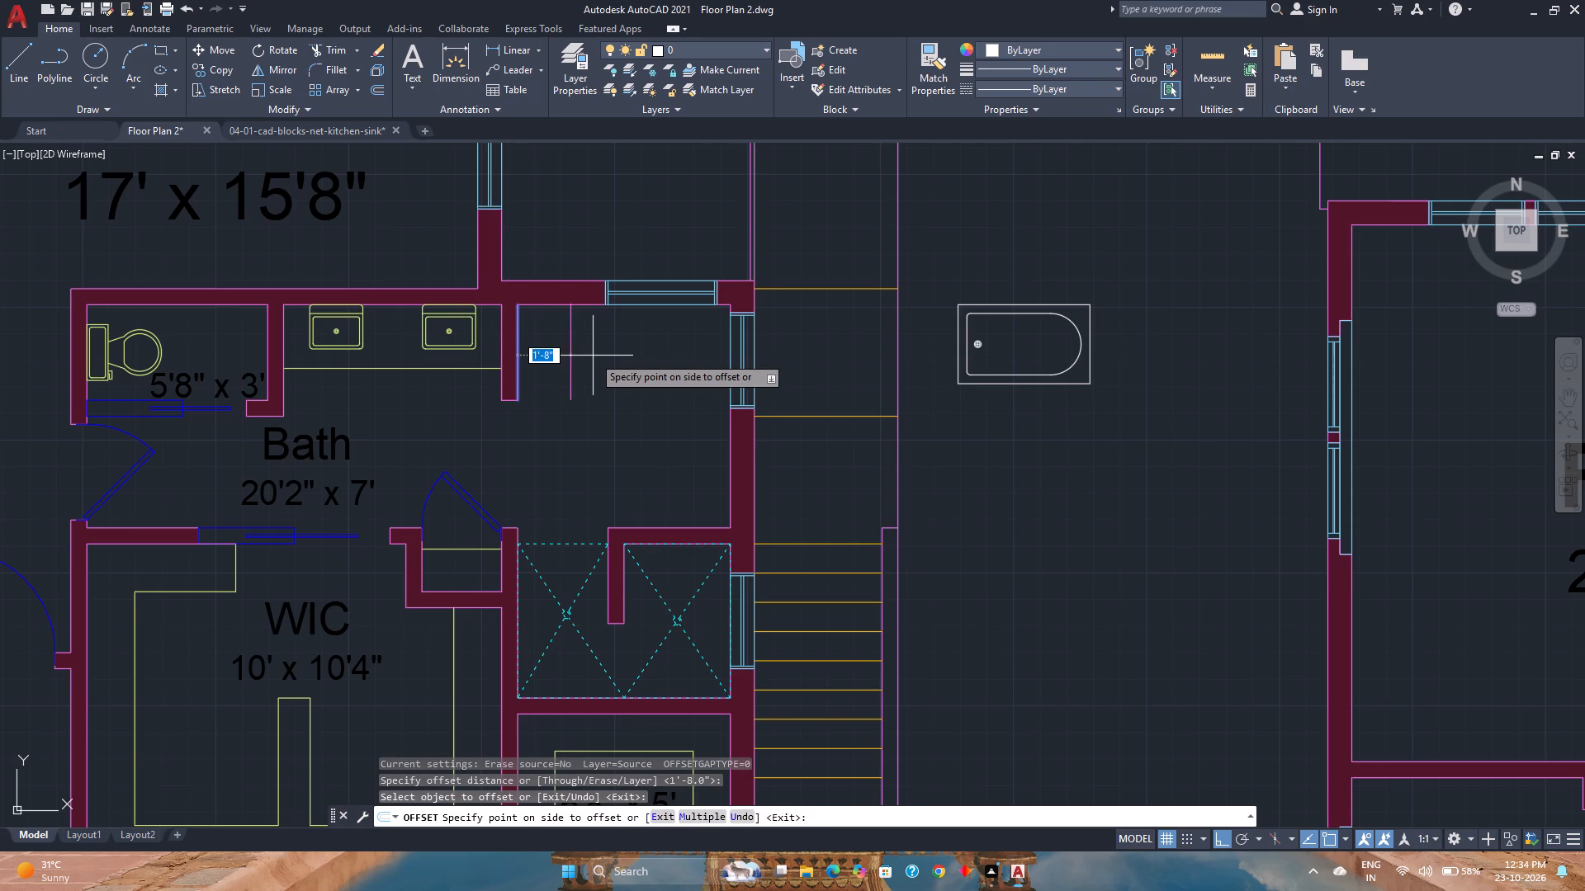
{"action": "type", "text": "1'2\""}
{"action": "key", "text": "Return"}
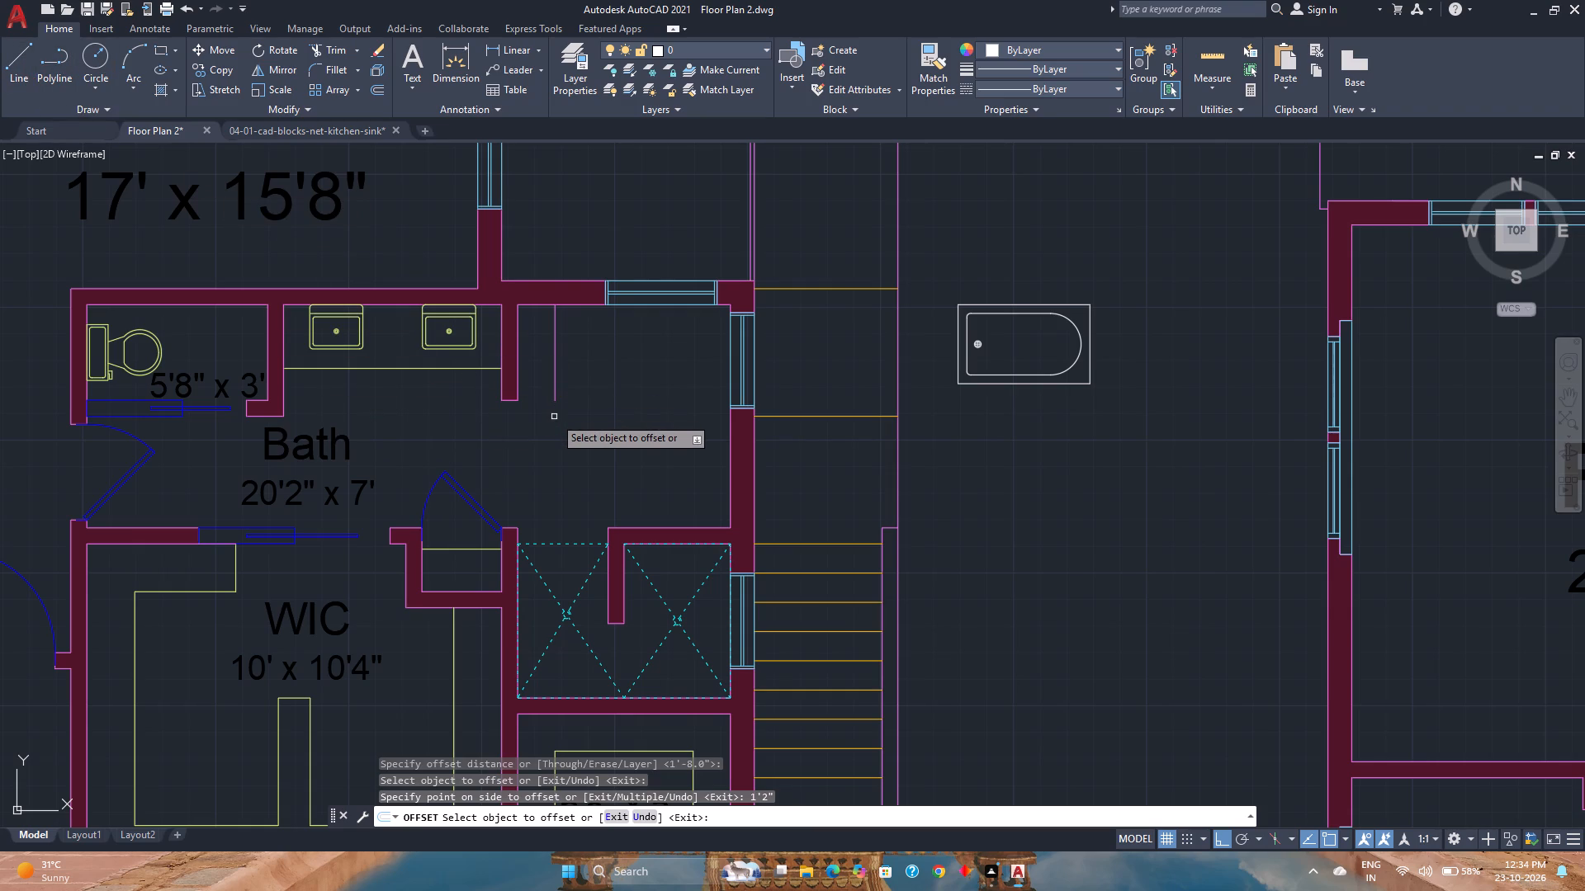
Draw a horizontal line from the lower end of the offset line to the lower corner of the partition wall.
{"action": "scroll", "coordinate": [555, 404], "scroll_direction": "up", "scroll_amount": 4}
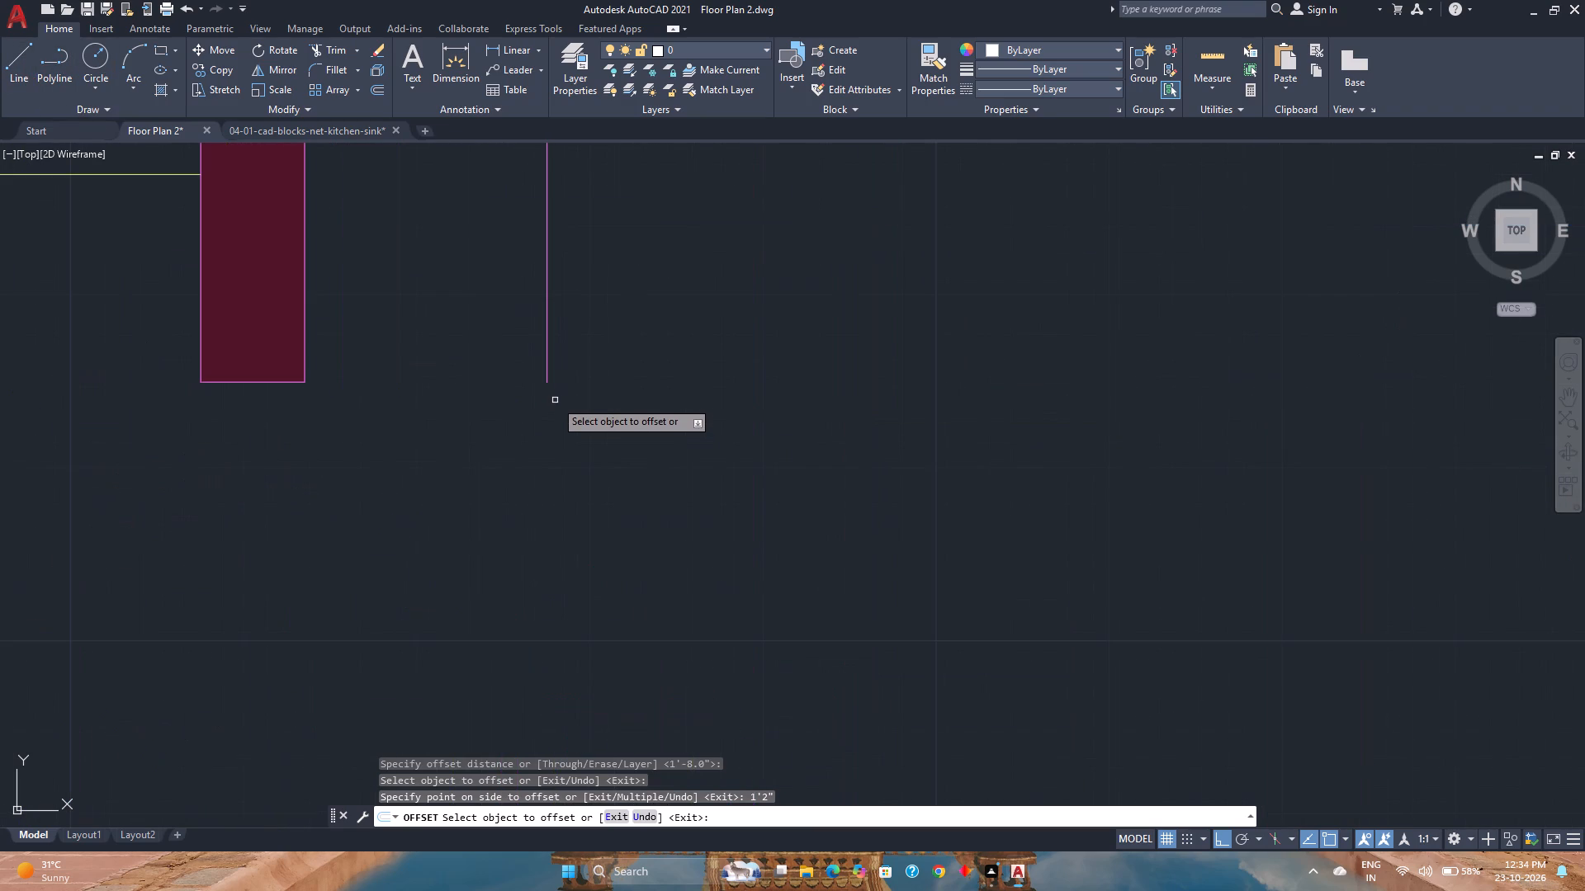
{"action": "left_click", "coordinate": [31, 73]}
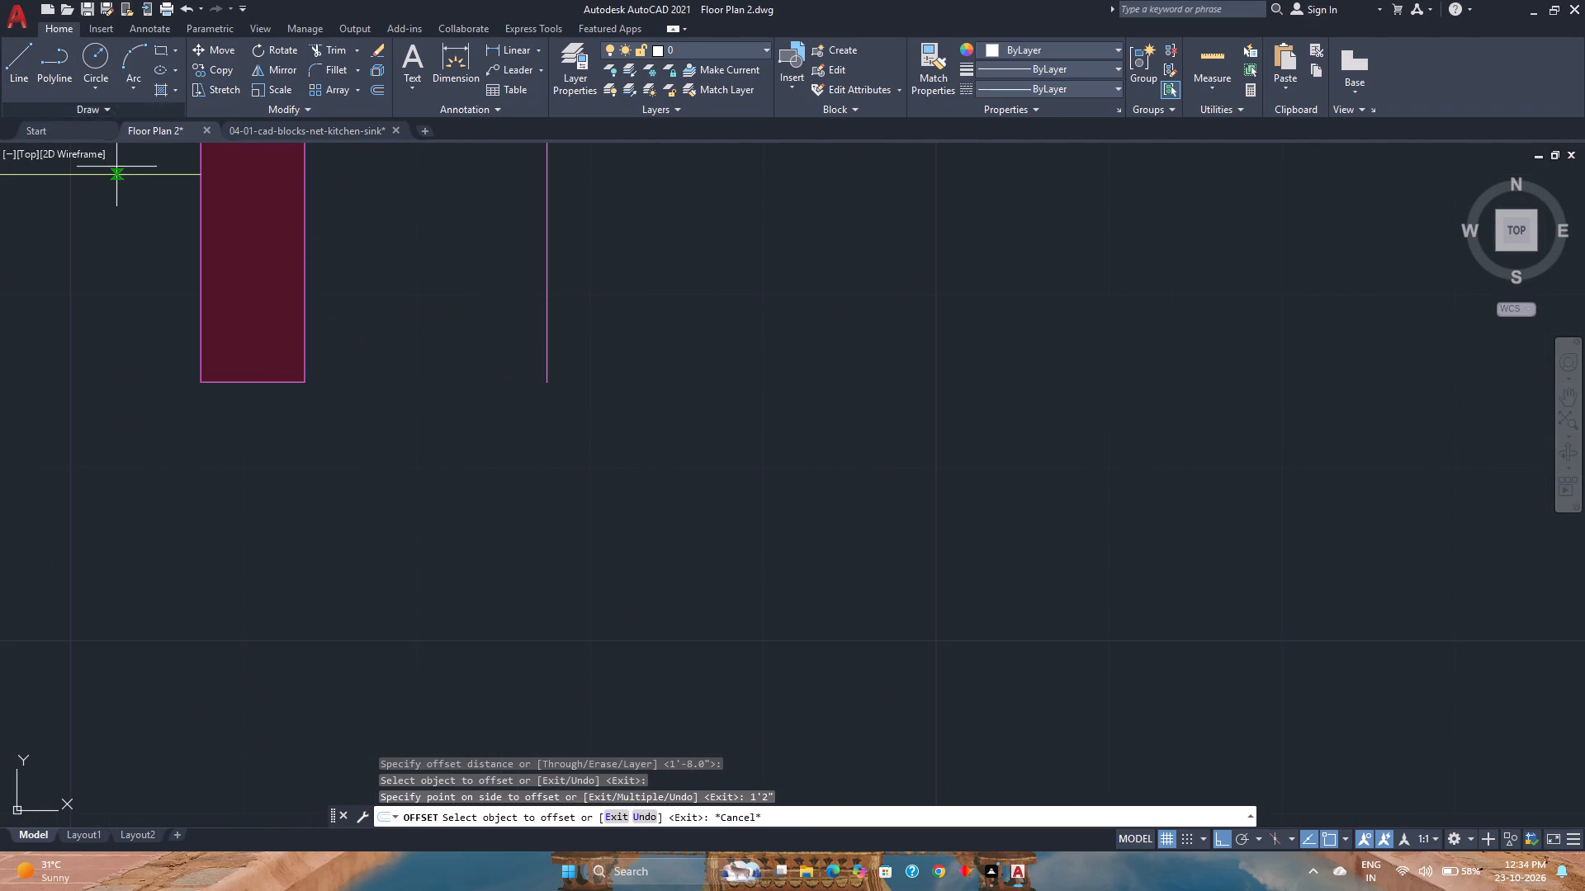
{"action": "left_click", "coordinate": [547, 380]}
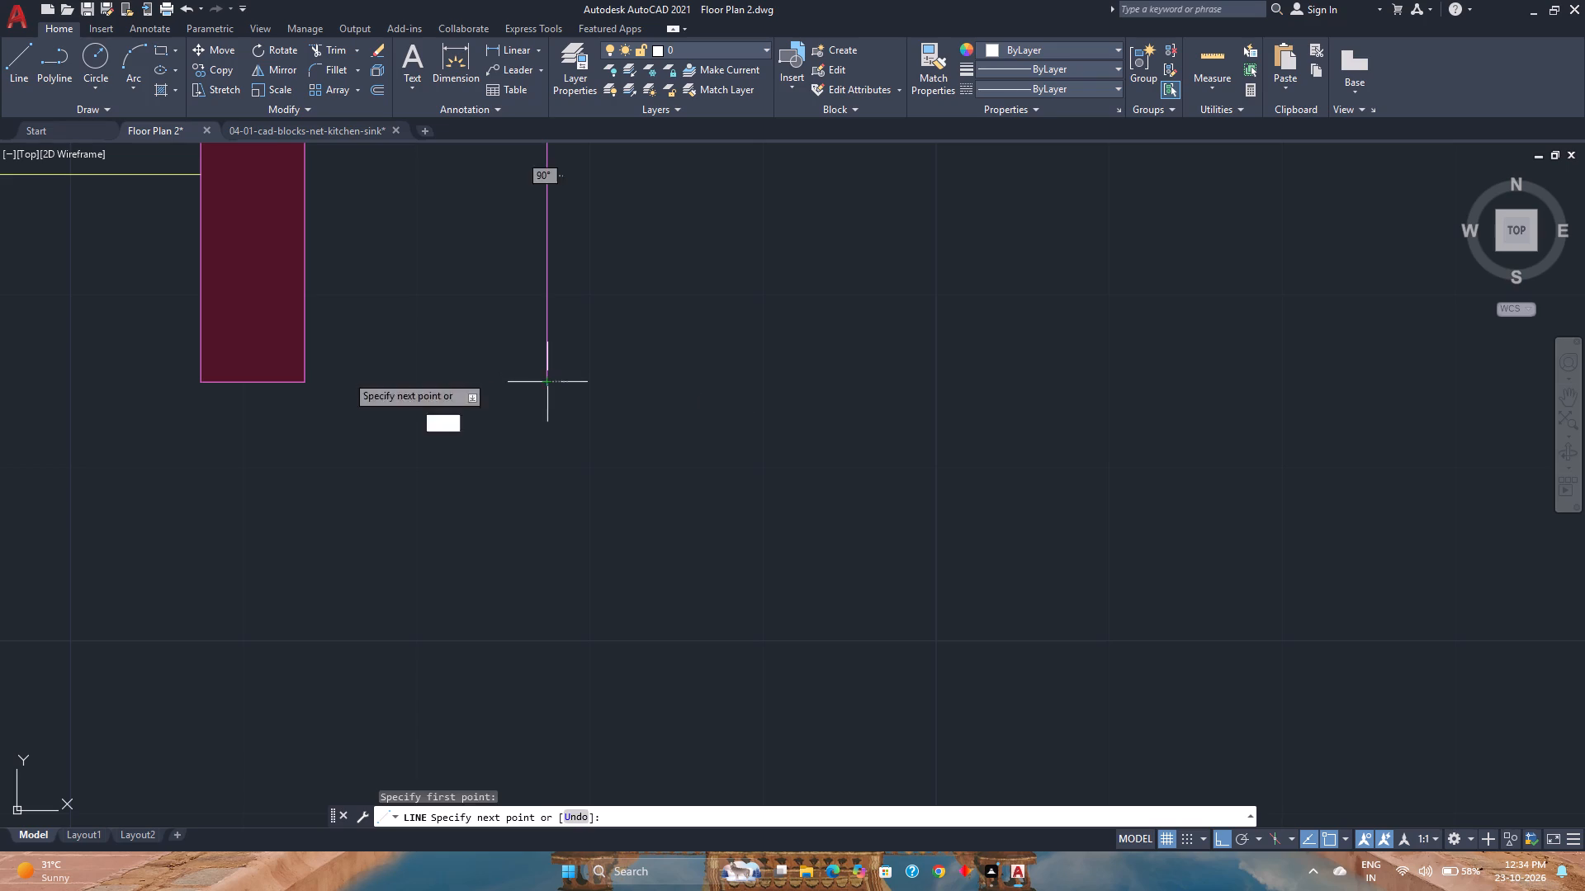
{"action": "left_click", "coordinate": [305, 377]}
{"action": "key", "text": "Escape"}
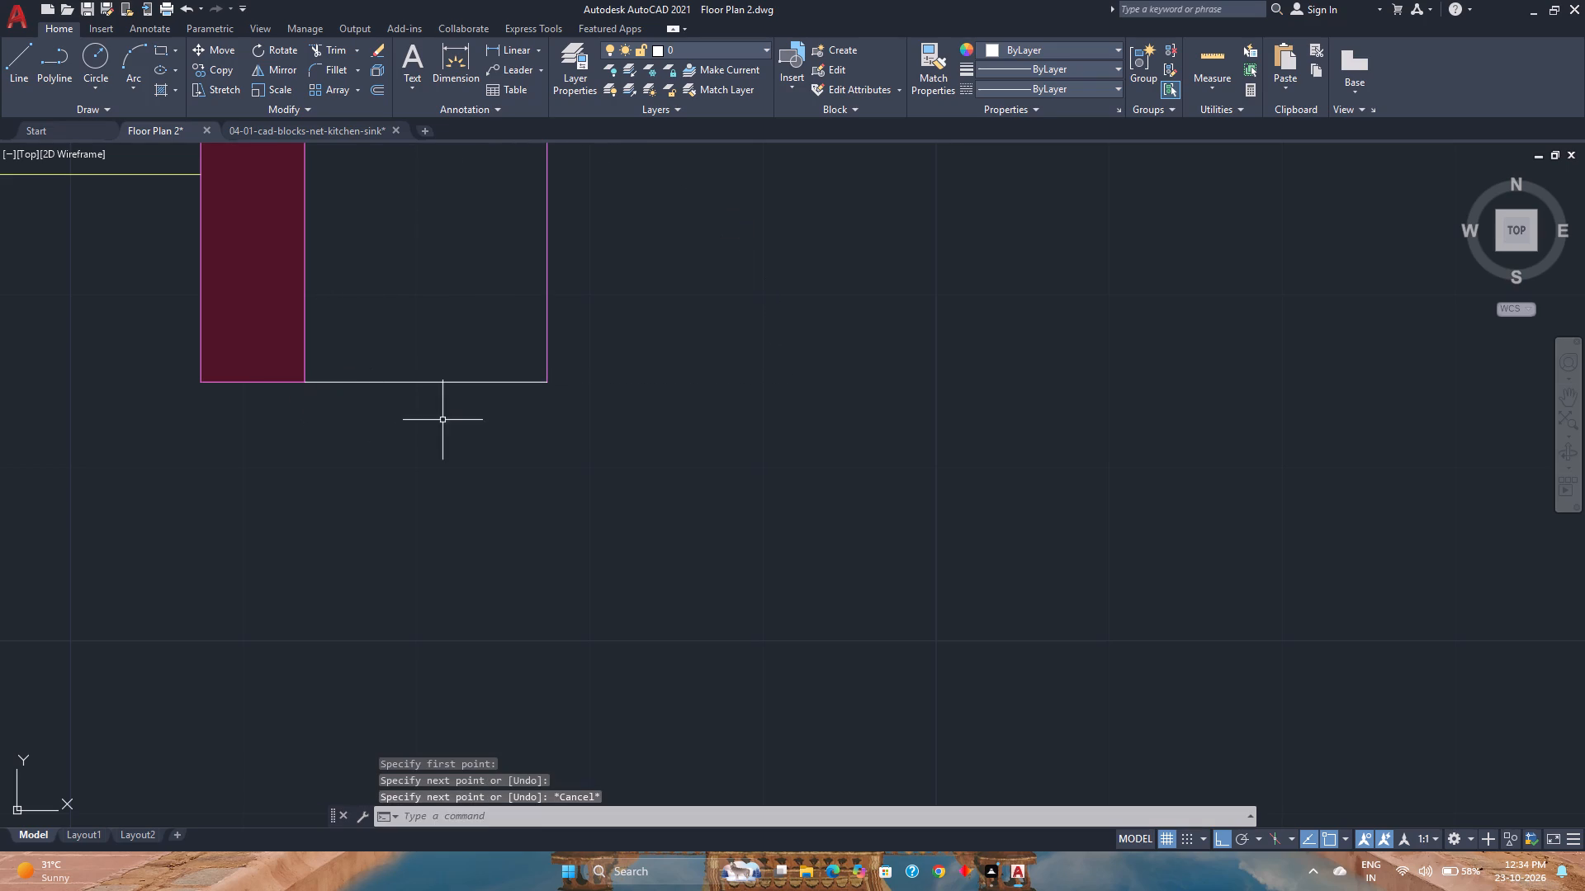
Move the horizontal line at the lower end of the alcove's partition wall straight up by 3".
{"action": "left_click", "coordinate": [442, 420]}
{"action": "left_click", "coordinate": [404, 353]}
{"action": "key", "text": "m"}
{"action": "key", "text": "Return"}
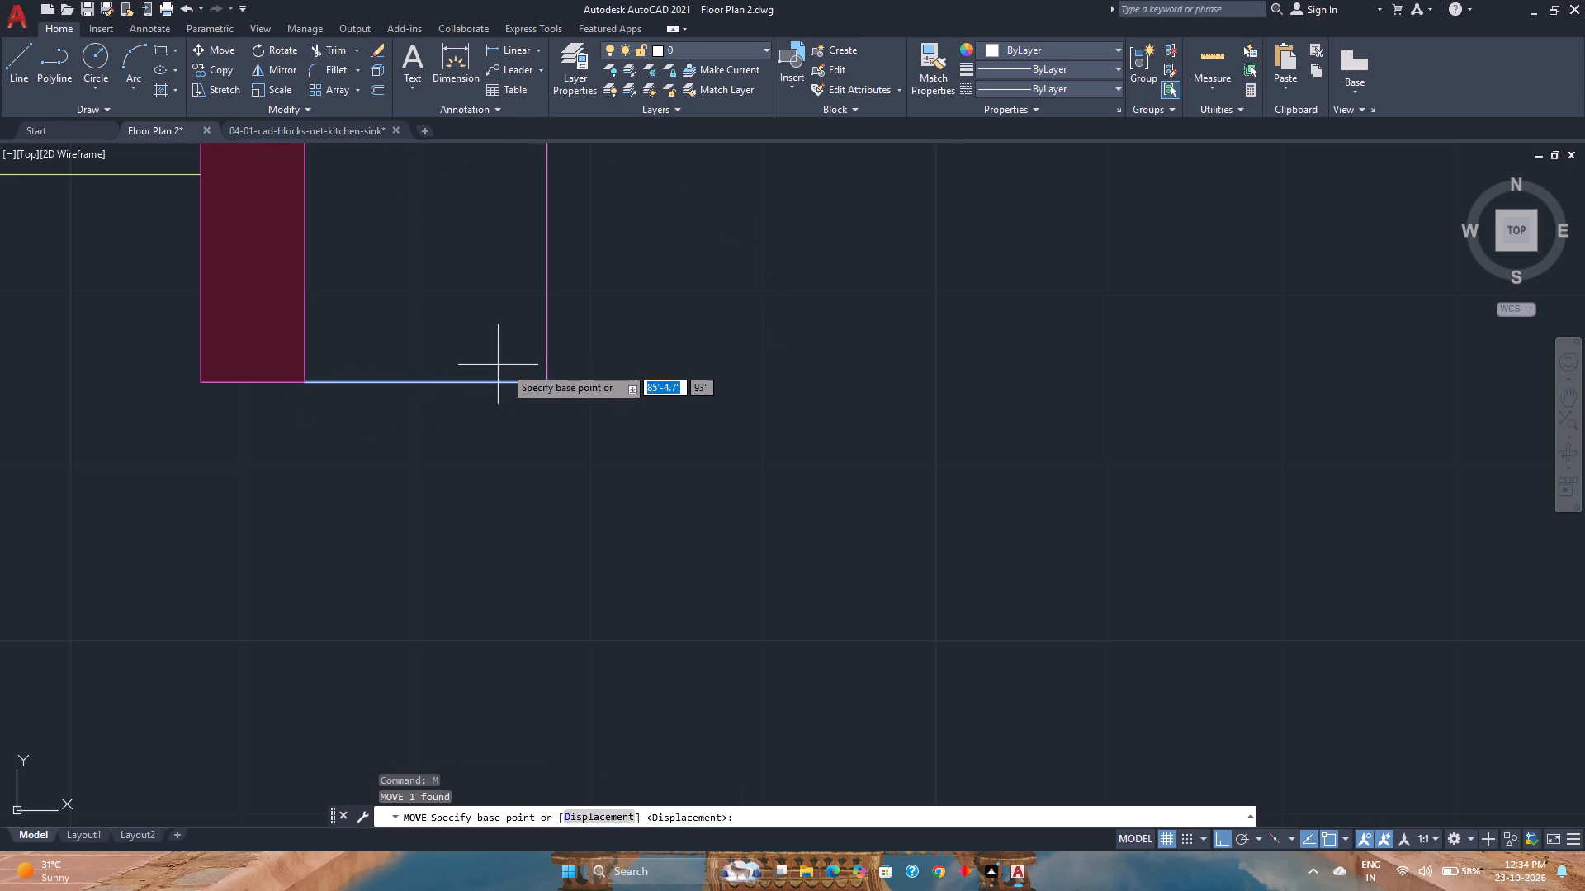
{"action": "left_click", "coordinate": [551, 380]}
{"action": "key", "text": "3"}
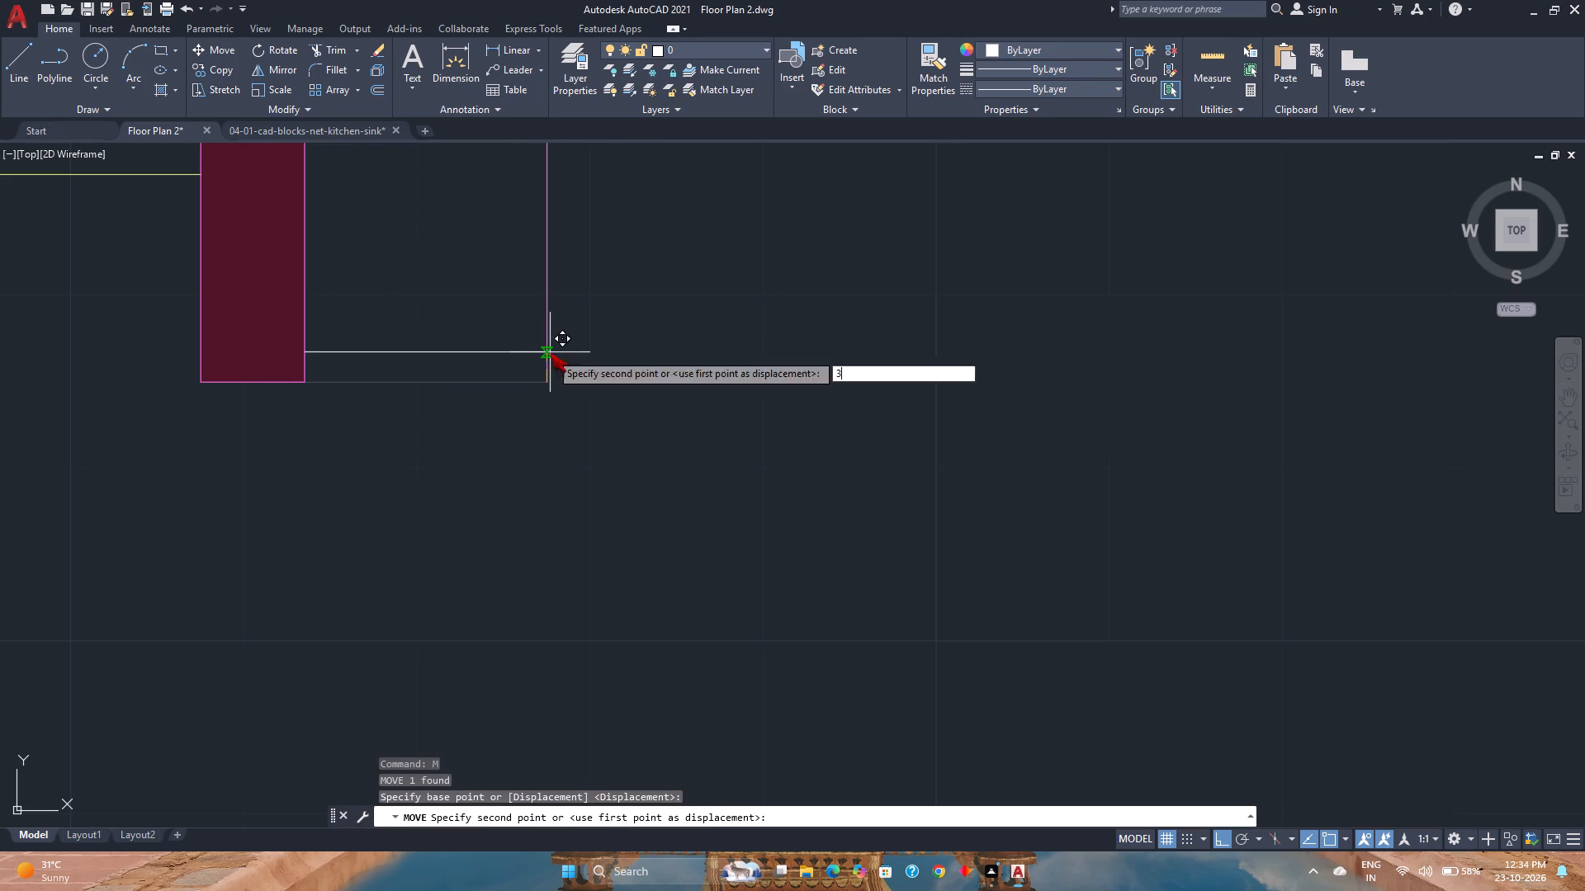
{"action": "key", "text": "Return"}
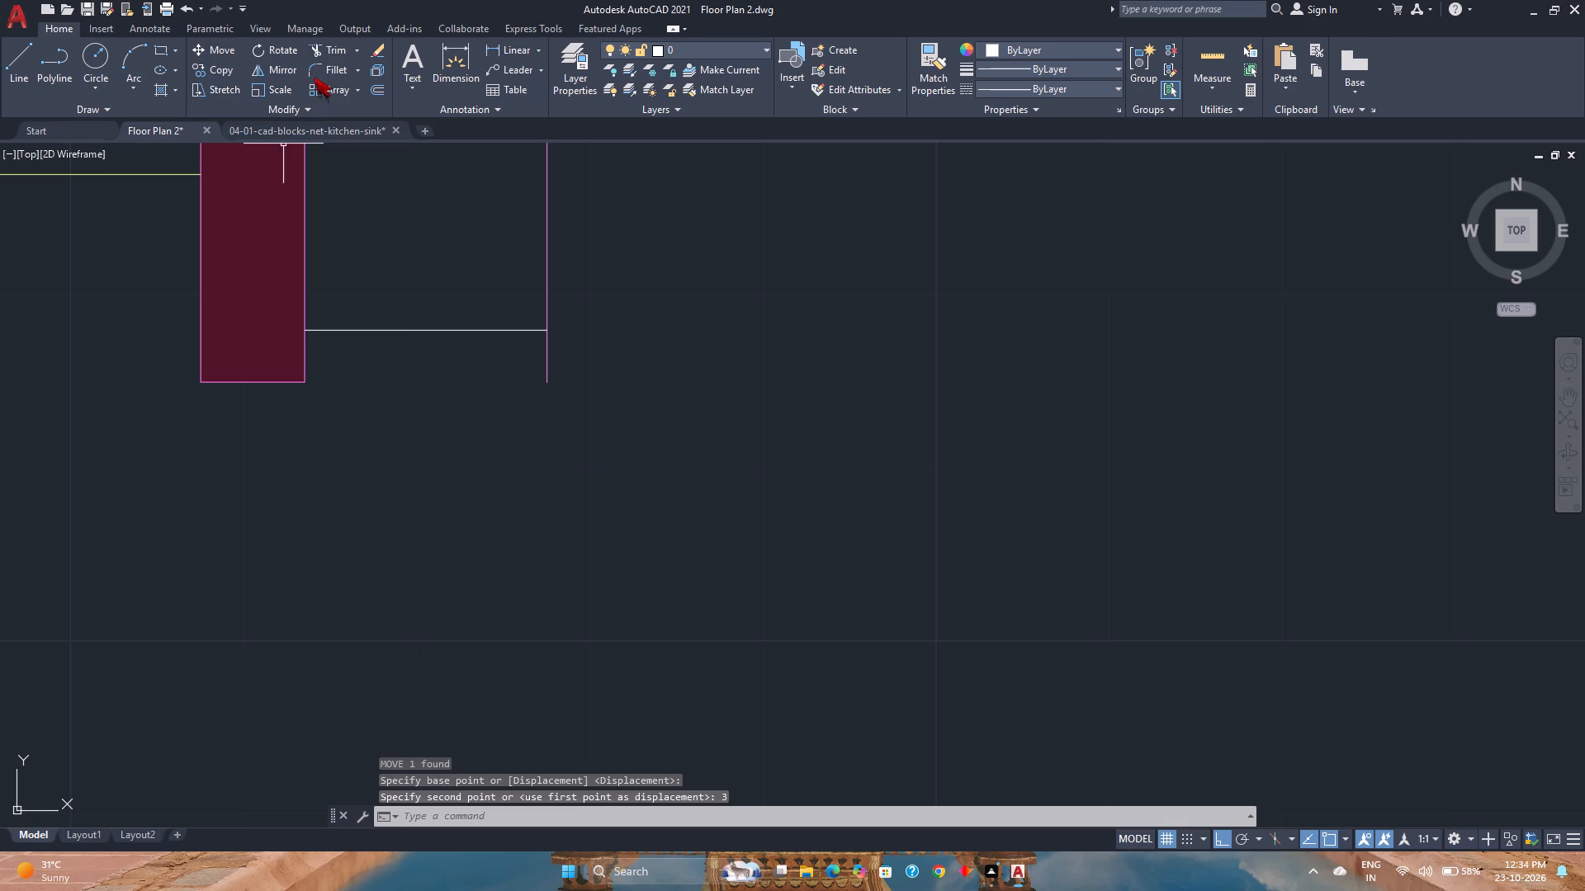
Fillet the moved horizontal line with the offset vertical line into a square corner.
{"action": "left_click", "coordinate": [315, 77]}
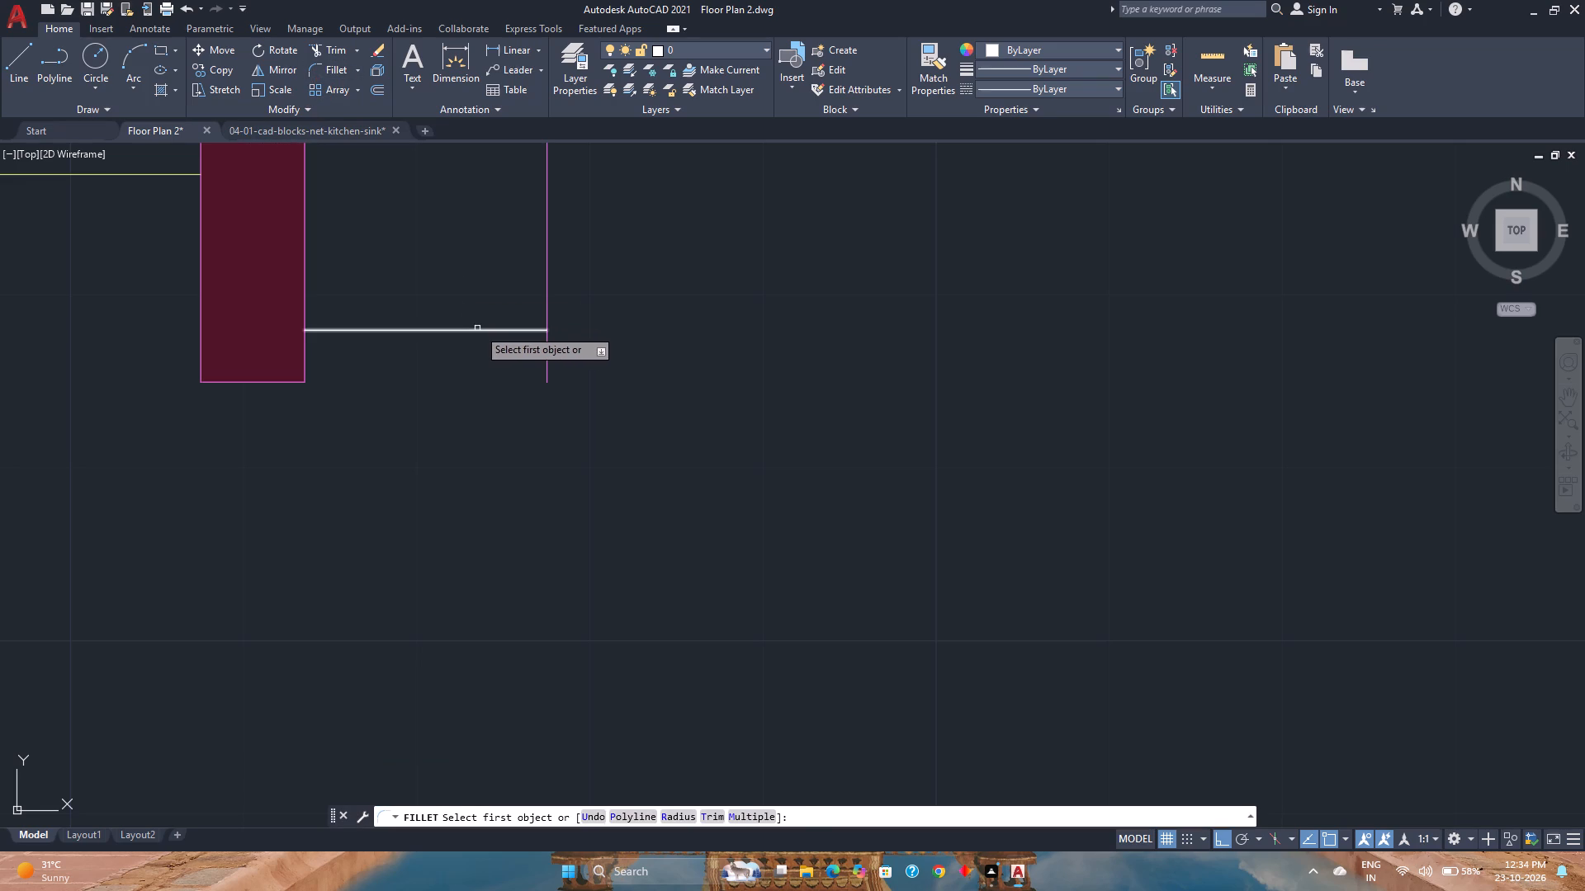
{"action": "left_click", "coordinate": [479, 328]}
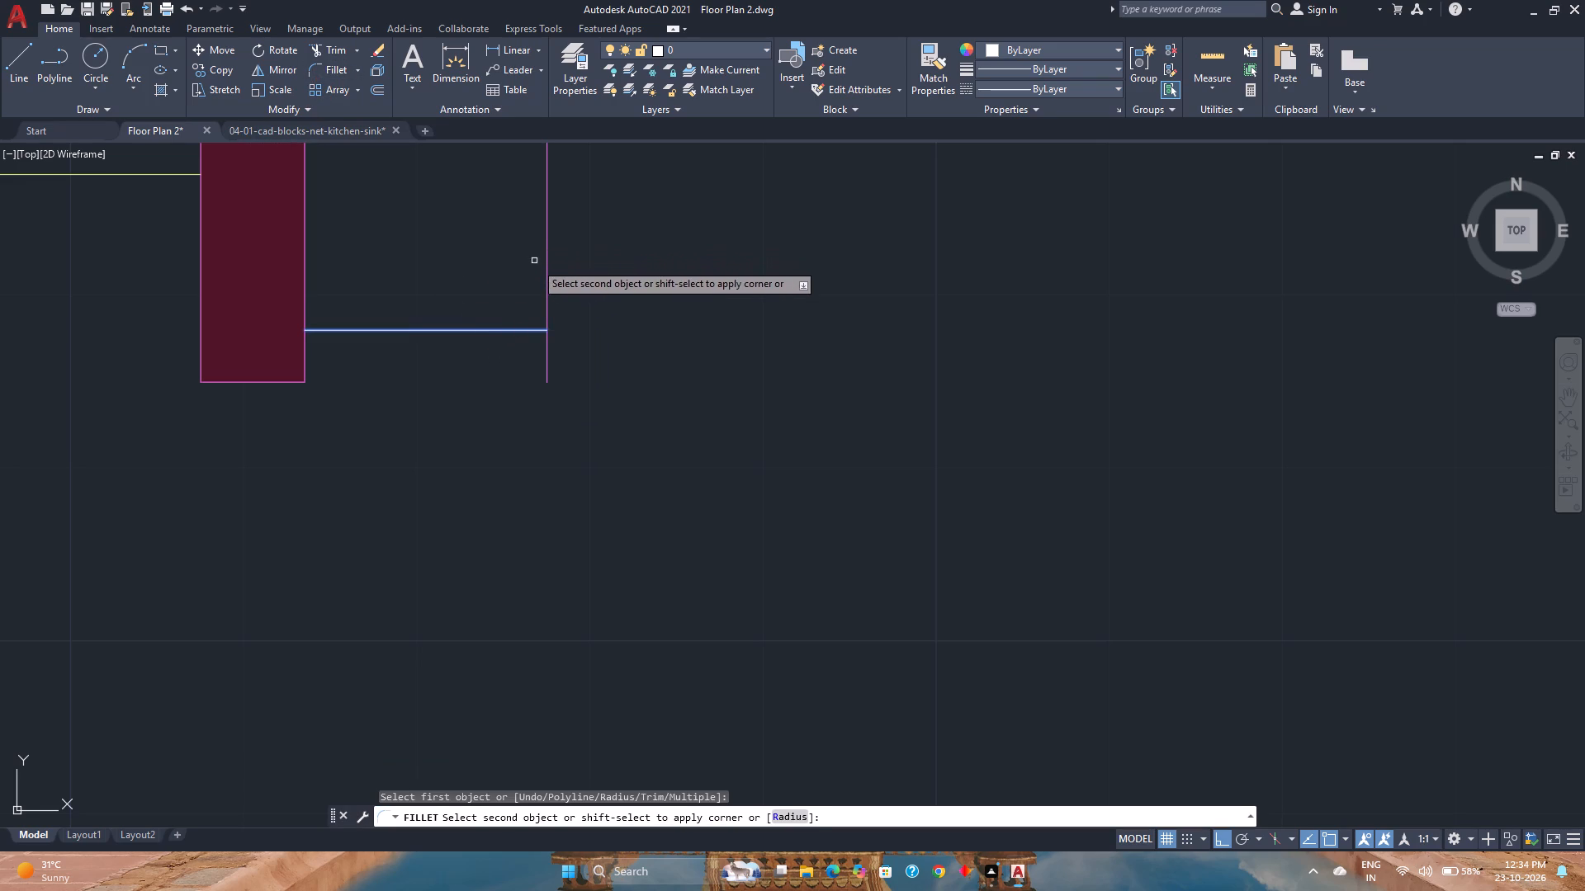
{"action": "left_click", "coordinate": [546, 275]}
Assign the short horizontal closing line of the alcove ledge to the Walls layer.
{"action": "scroll", "coordinate": [502, 370], "scroll_direction": "down", "scroll_amount": 2}
{"action": "middle_click_drag", "start_coordinate": [502, 370], "coordinate": [499, 391]}
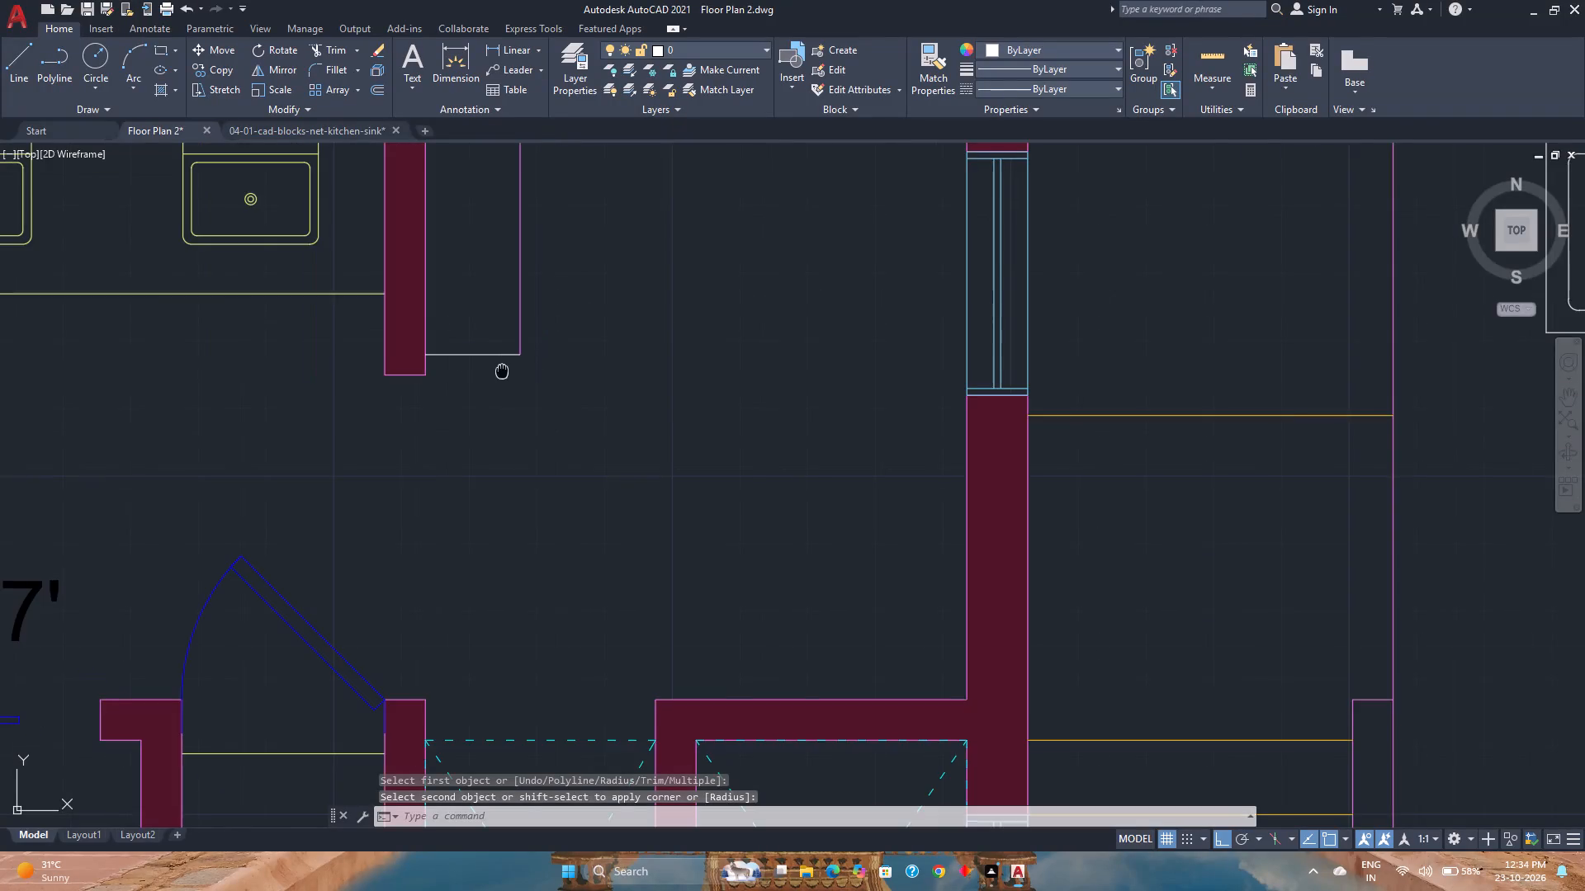
{"action": "middle_click_drag", "start_coordinate": [499, 391], "coordinate": [461, 493]}
{"action": "middle_click", "coordinate": [461, 493]}
{"action": "left_click", "coordinate": [459, 486]}
{"action": "left_click", "coordinate": [435, 460]}
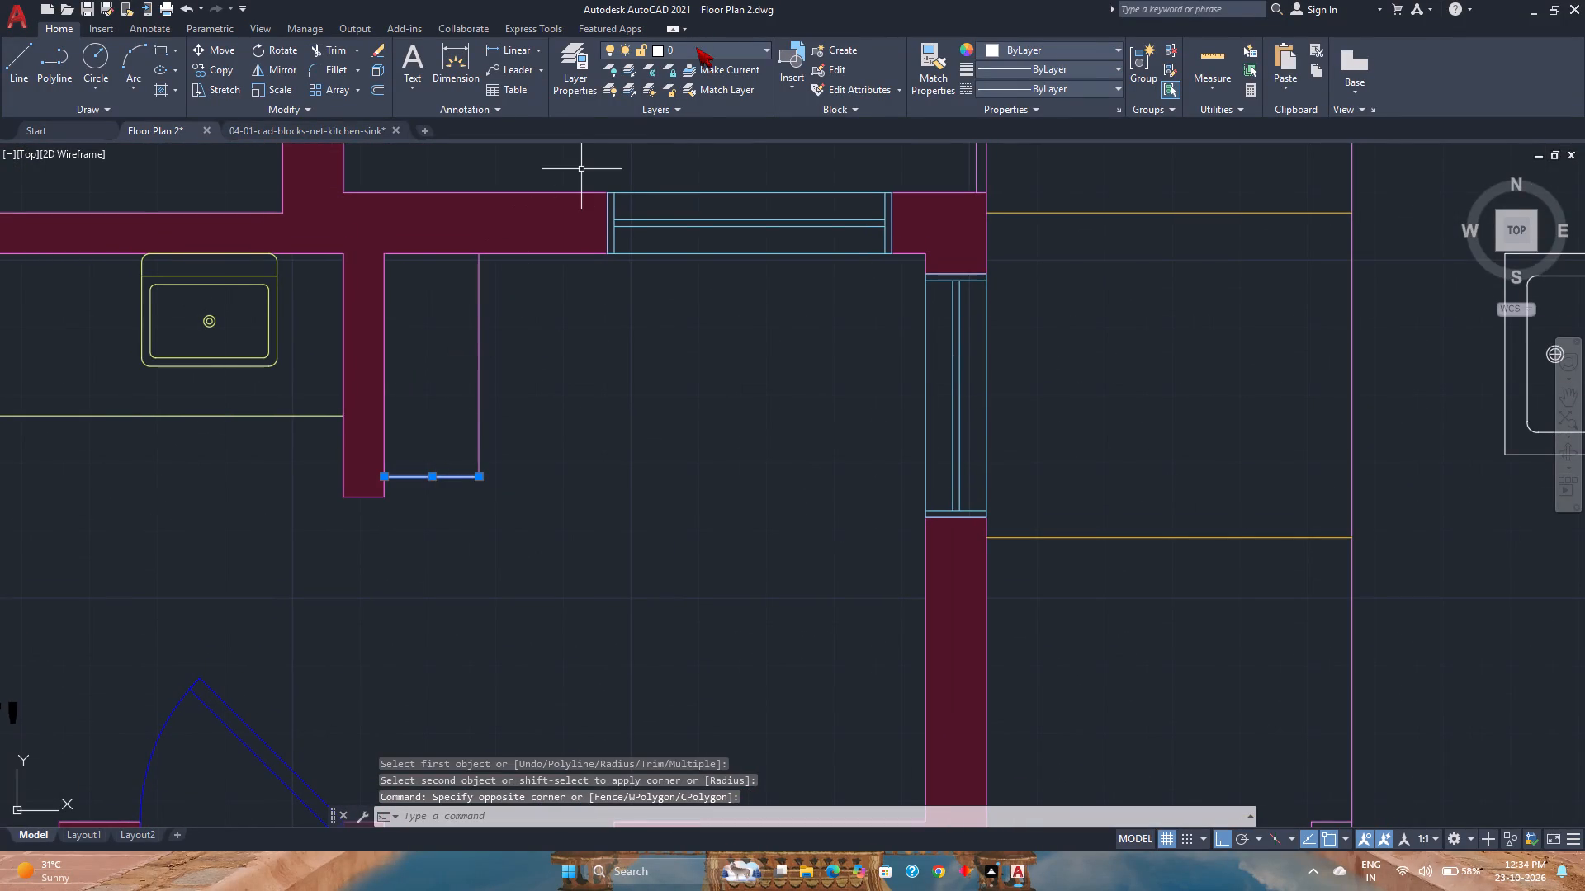
{"action": "left_click", "coordinate": [696, 47]}
{"action": "left_click", "coordinate": [692, 264]}
{"action": "left_click", "coordinate": [622, 381]}
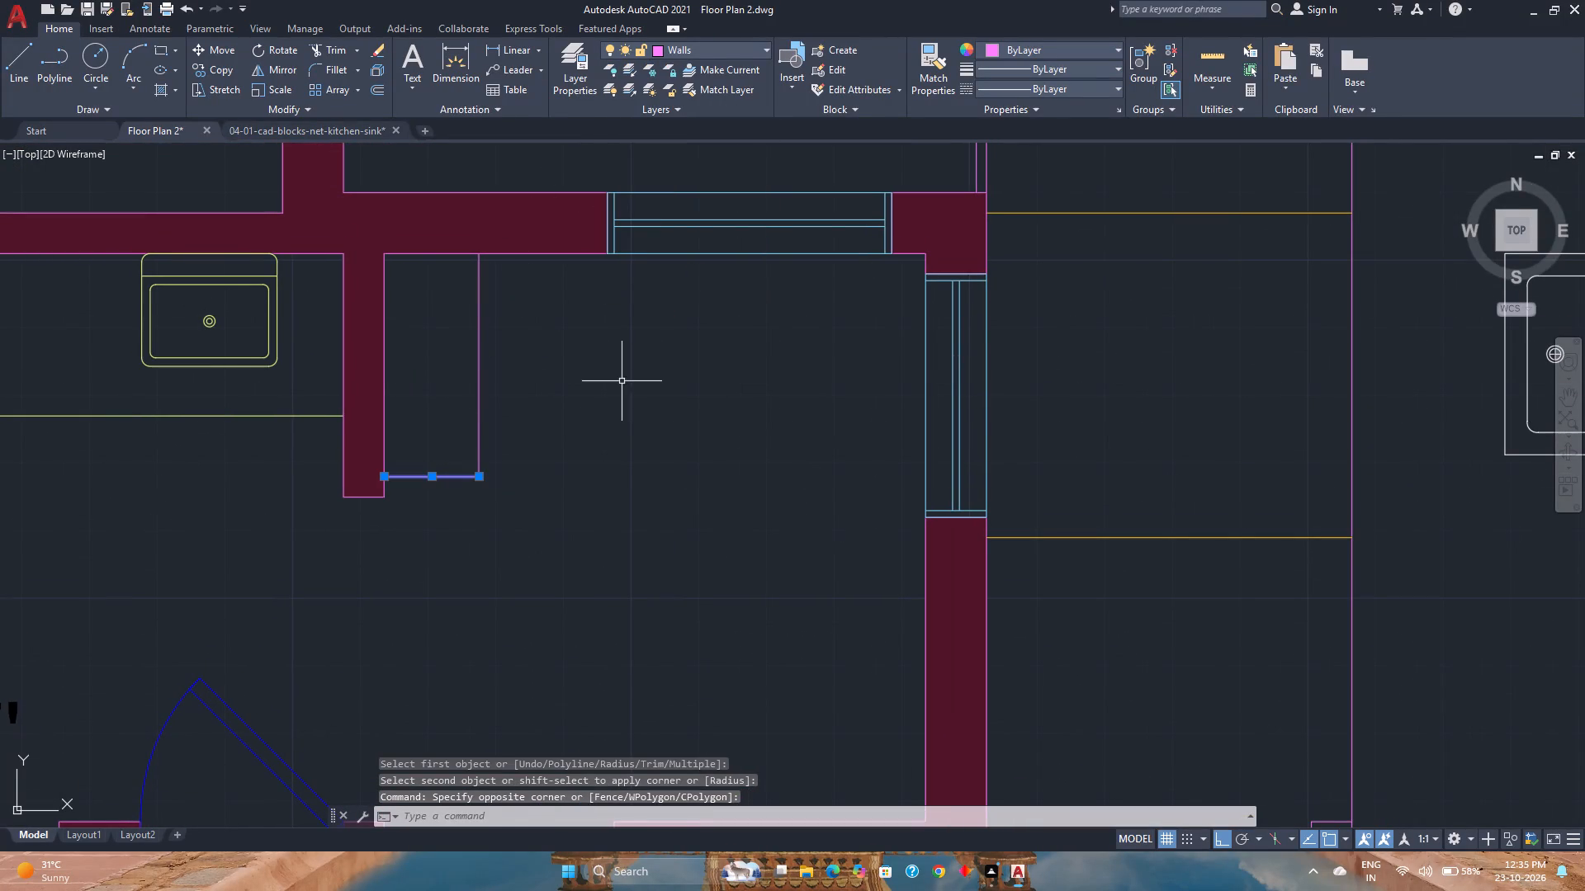
{"action": "left_click", "coordinate": [630, 387]}
{"action": "key", "text": "Escape"}
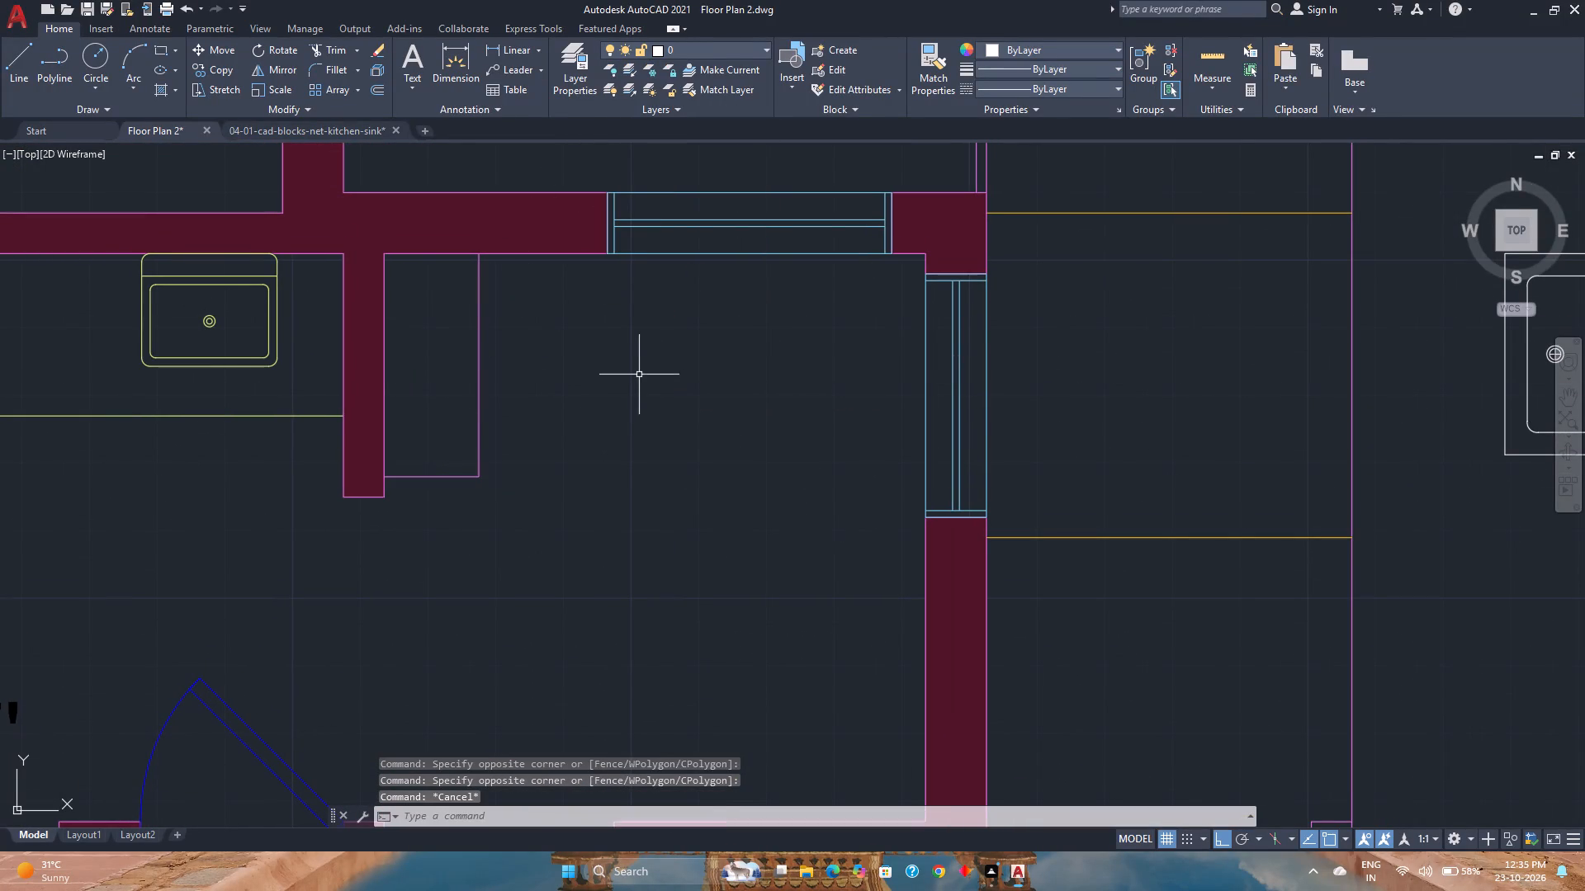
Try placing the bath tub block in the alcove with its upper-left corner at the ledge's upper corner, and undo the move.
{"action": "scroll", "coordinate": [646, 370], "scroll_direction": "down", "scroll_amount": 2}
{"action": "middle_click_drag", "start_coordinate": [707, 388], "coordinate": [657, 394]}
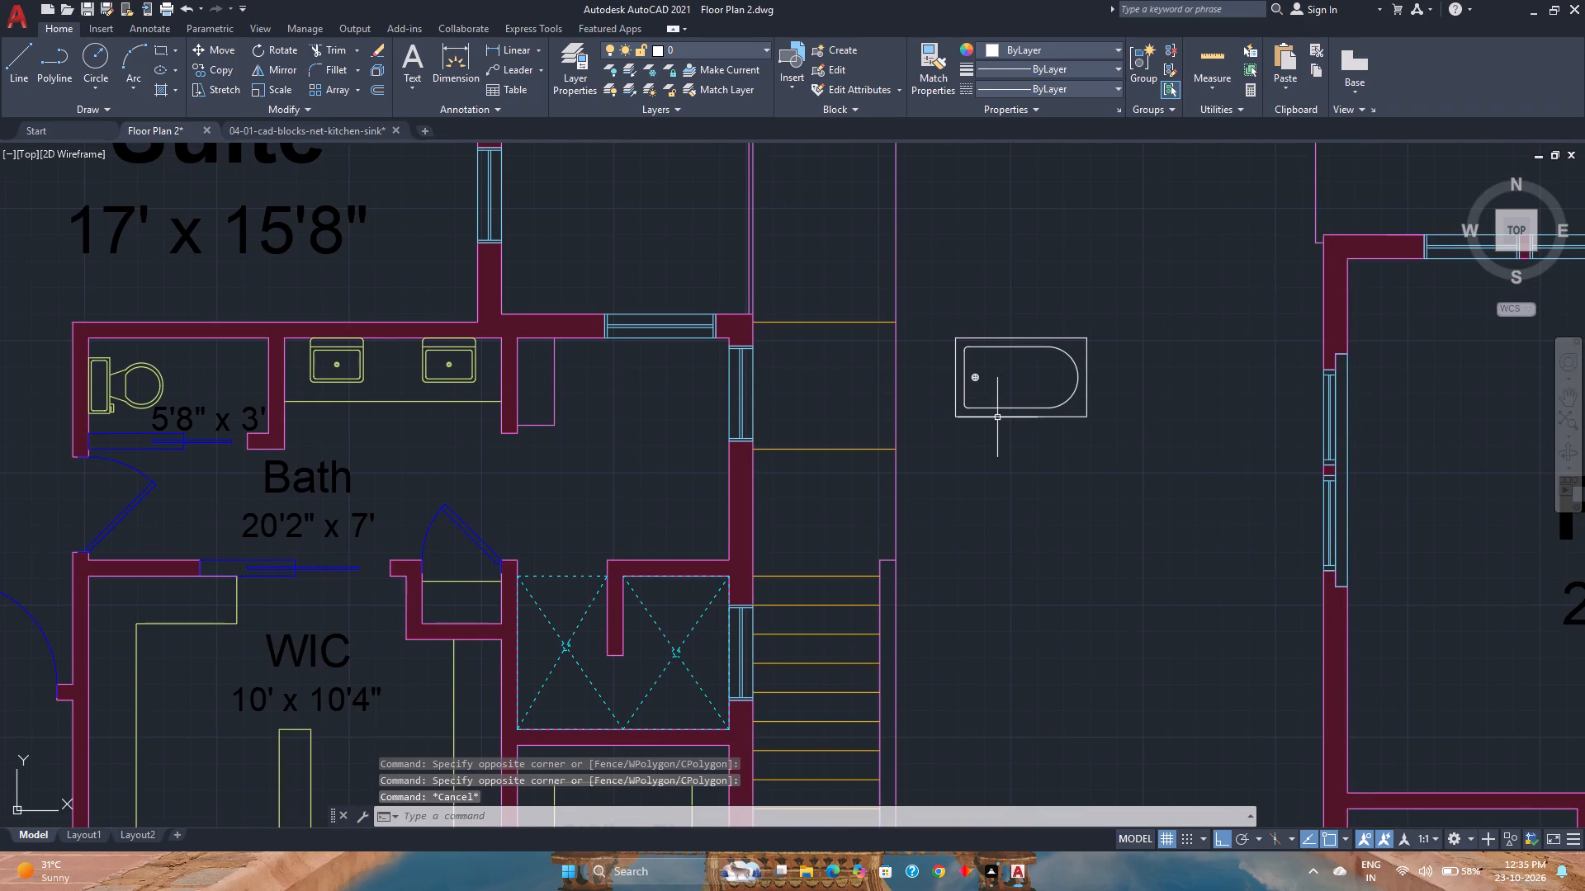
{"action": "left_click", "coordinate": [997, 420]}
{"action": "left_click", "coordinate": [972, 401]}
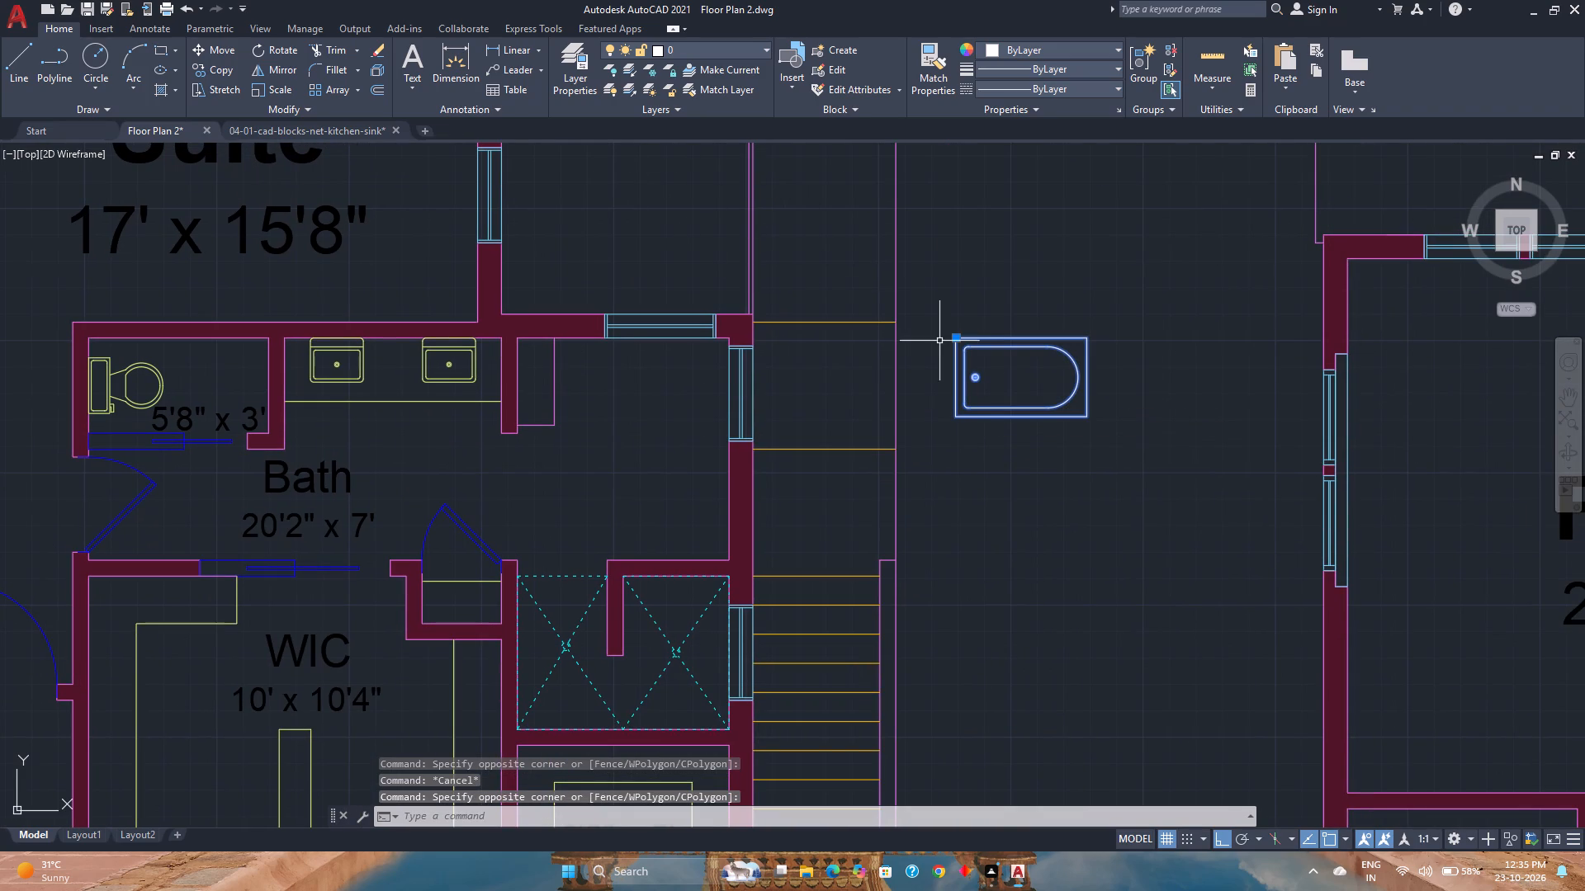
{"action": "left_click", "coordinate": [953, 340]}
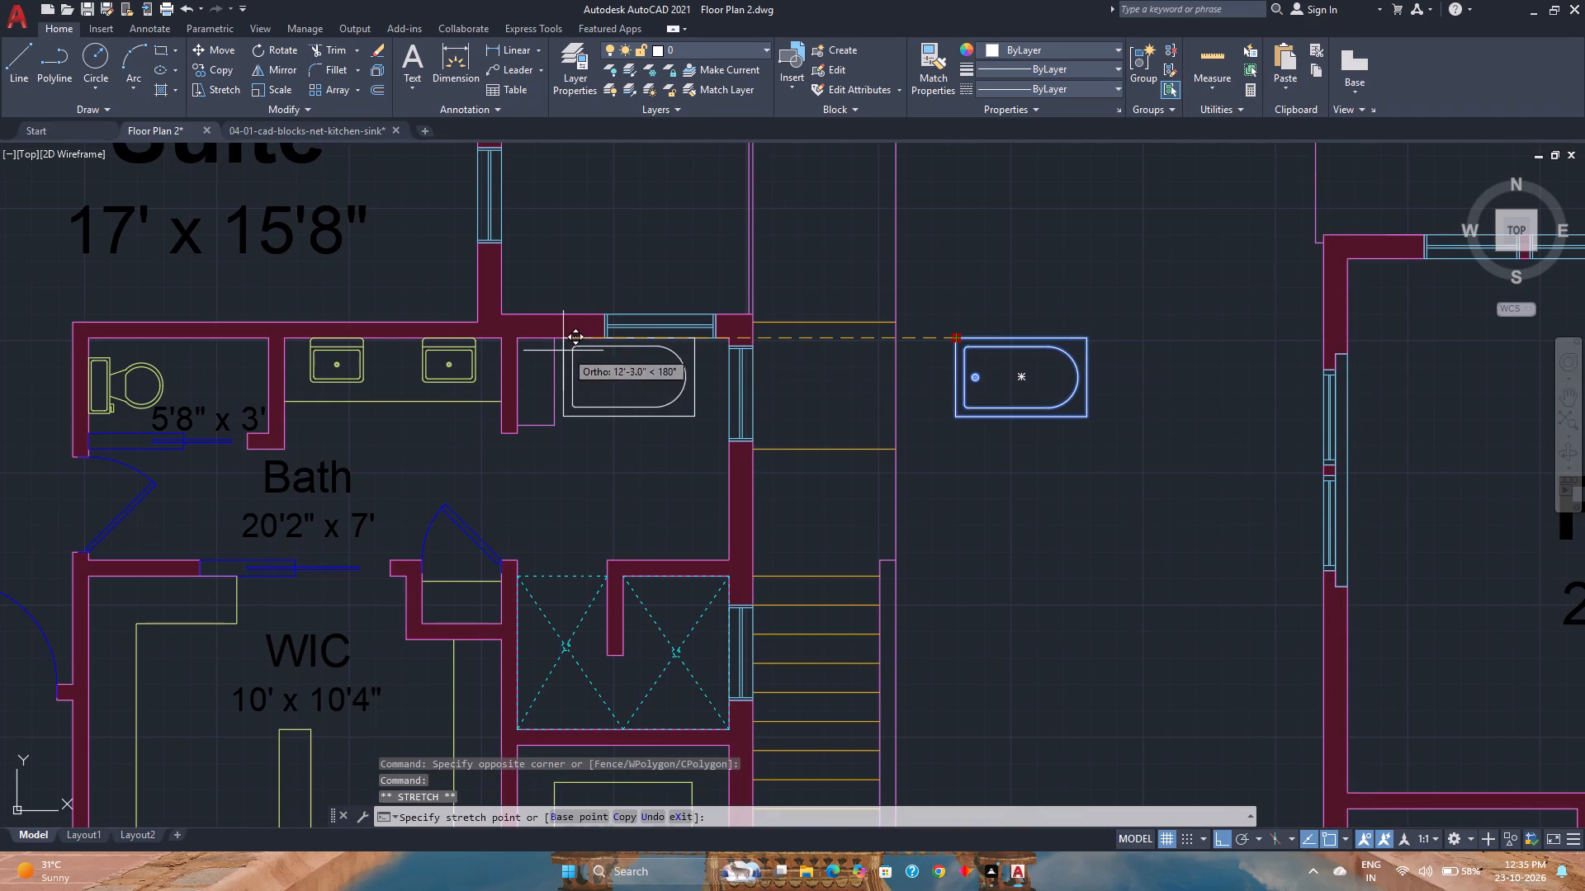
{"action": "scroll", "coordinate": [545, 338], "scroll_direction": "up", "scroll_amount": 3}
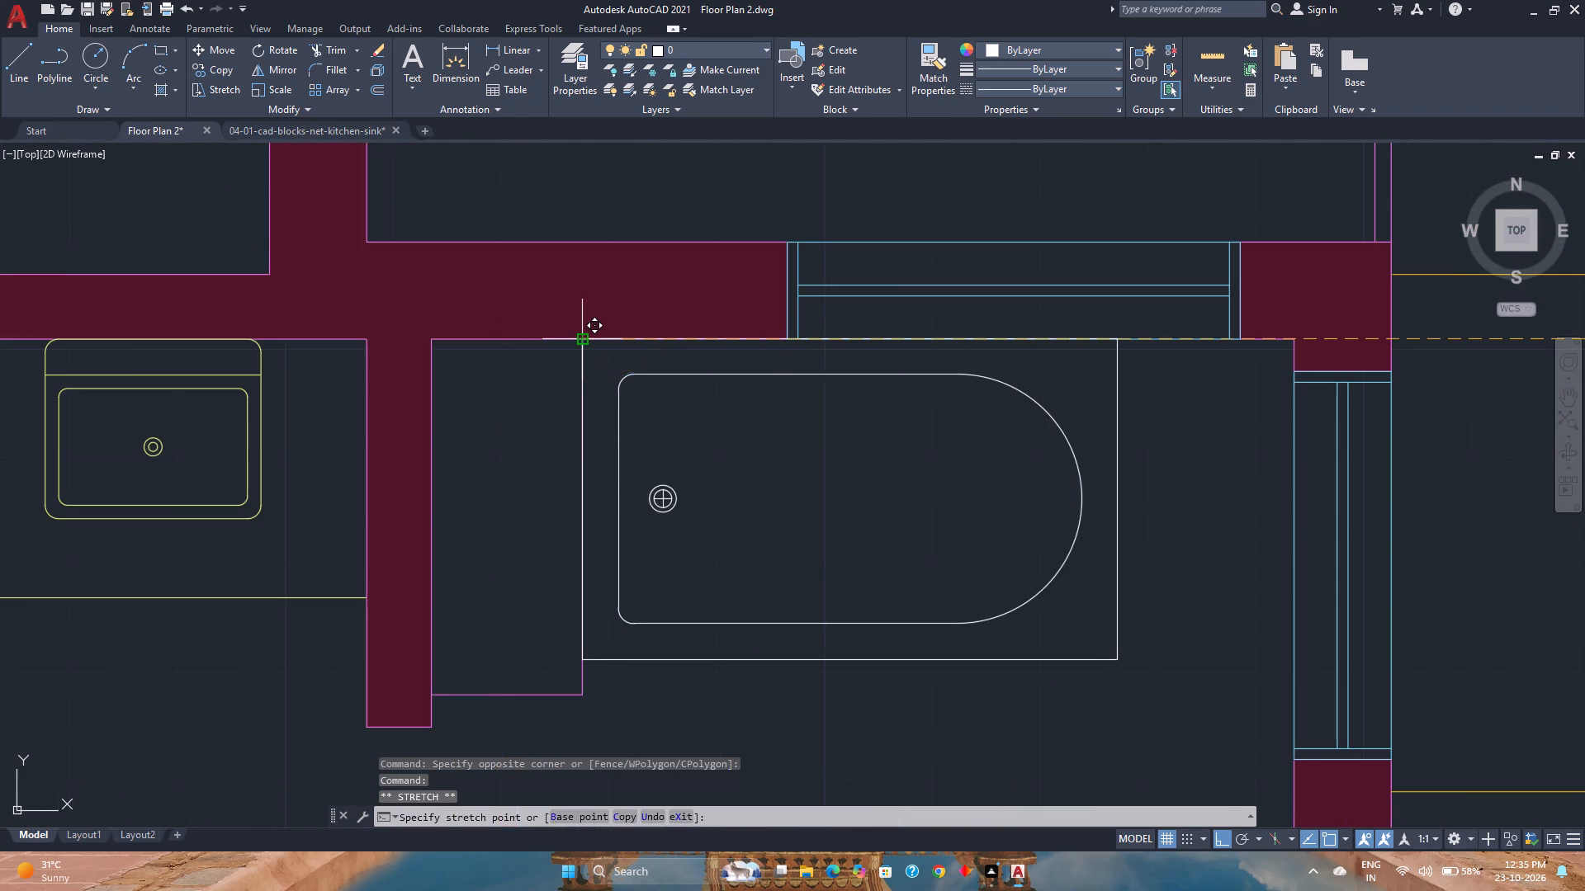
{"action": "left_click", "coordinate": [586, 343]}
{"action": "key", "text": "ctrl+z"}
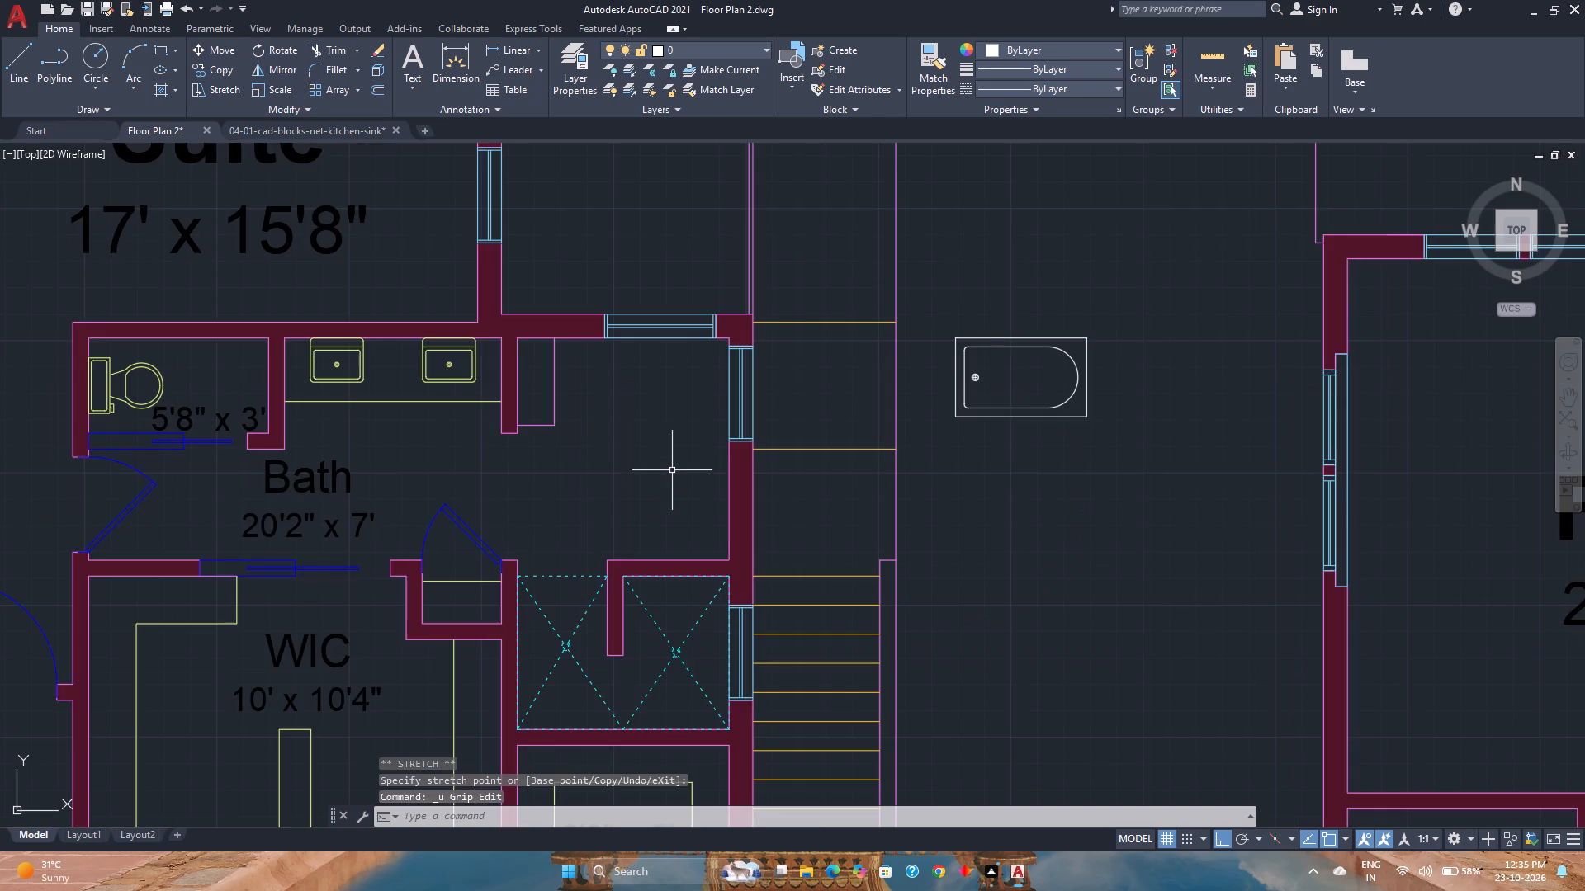
Draw a rectangle from the bath alcove's upper-right corner to the lower-right corner of the ledge.
{"action": "scroll", "coordinate": [641, 412], "scroll_direction": "up", "scroll_amount": 1}
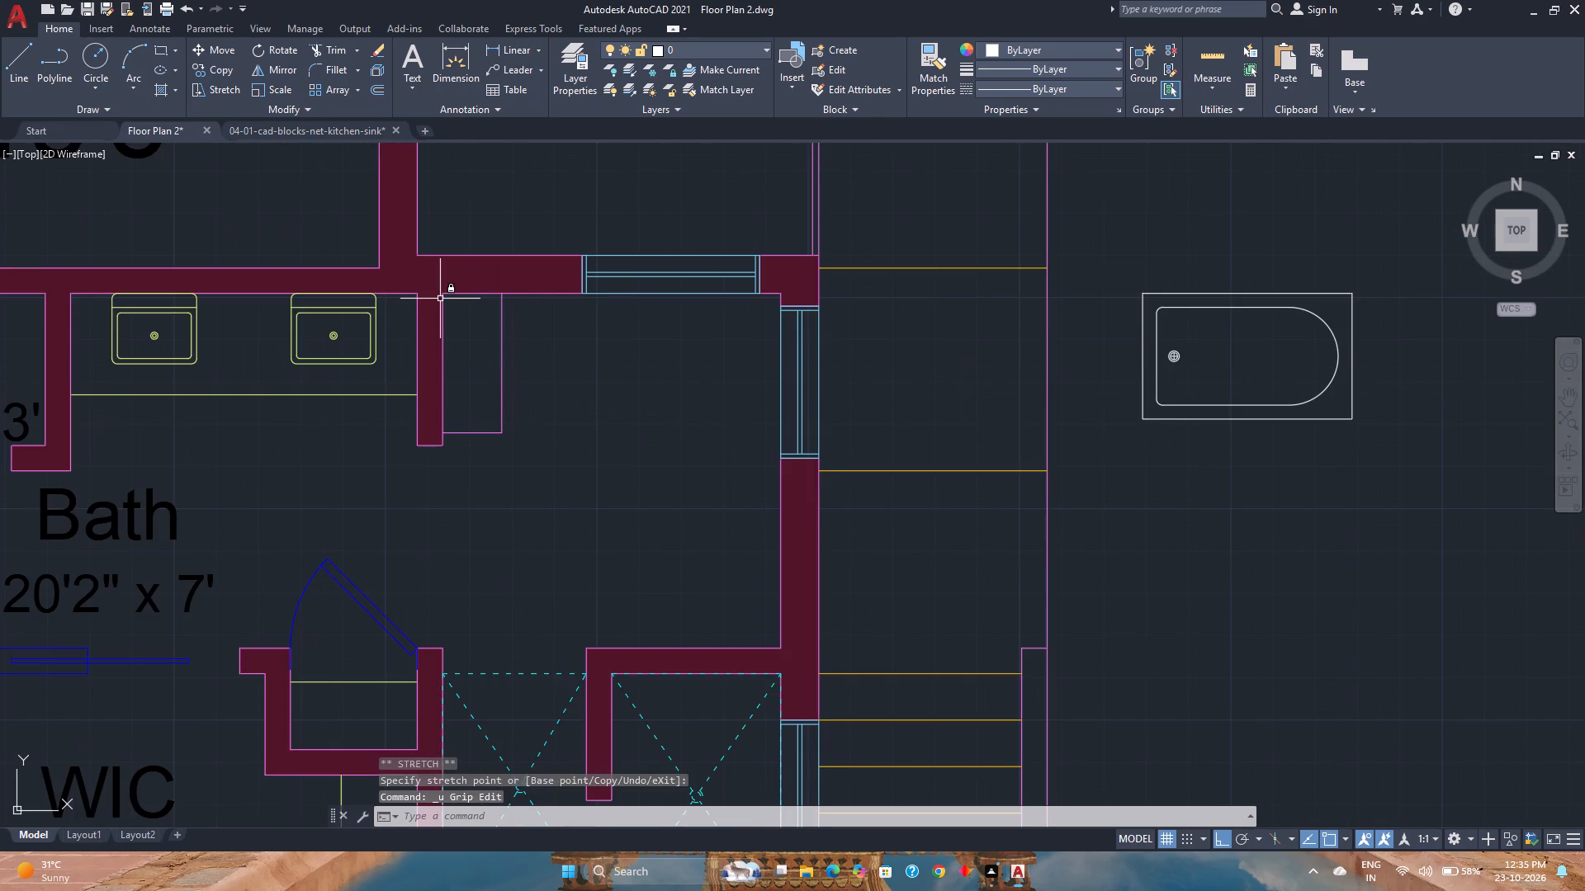
{"action": "left_click", "coordinate": [162, 50]}
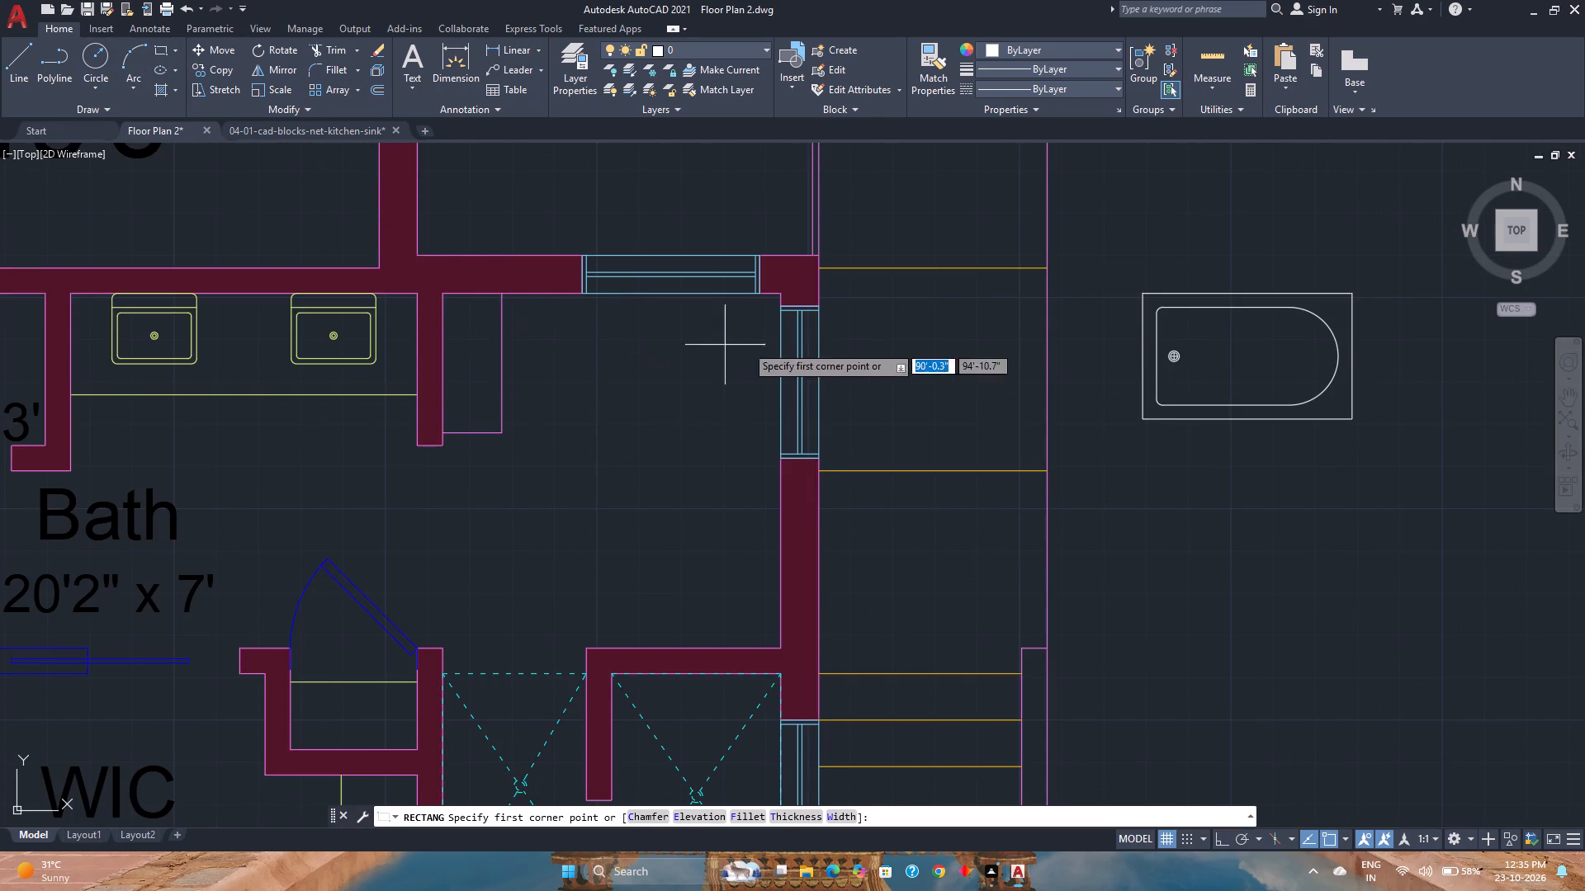
{"action": "left_click", "coordinate": [783, 295]}
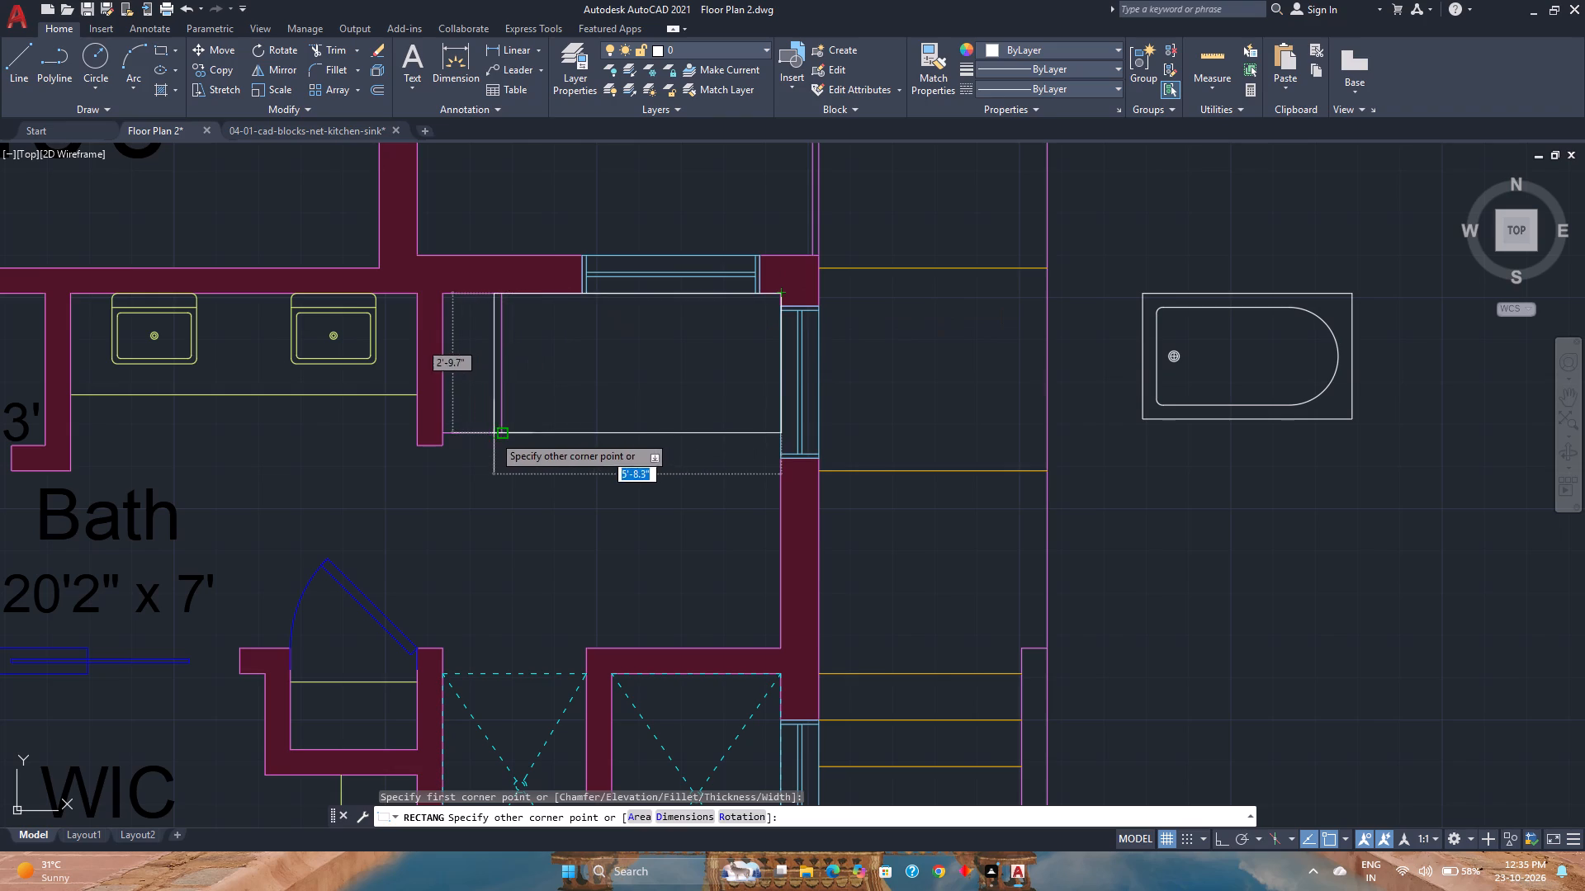
{"action": "left_click", "coordinate": [502, 431]}
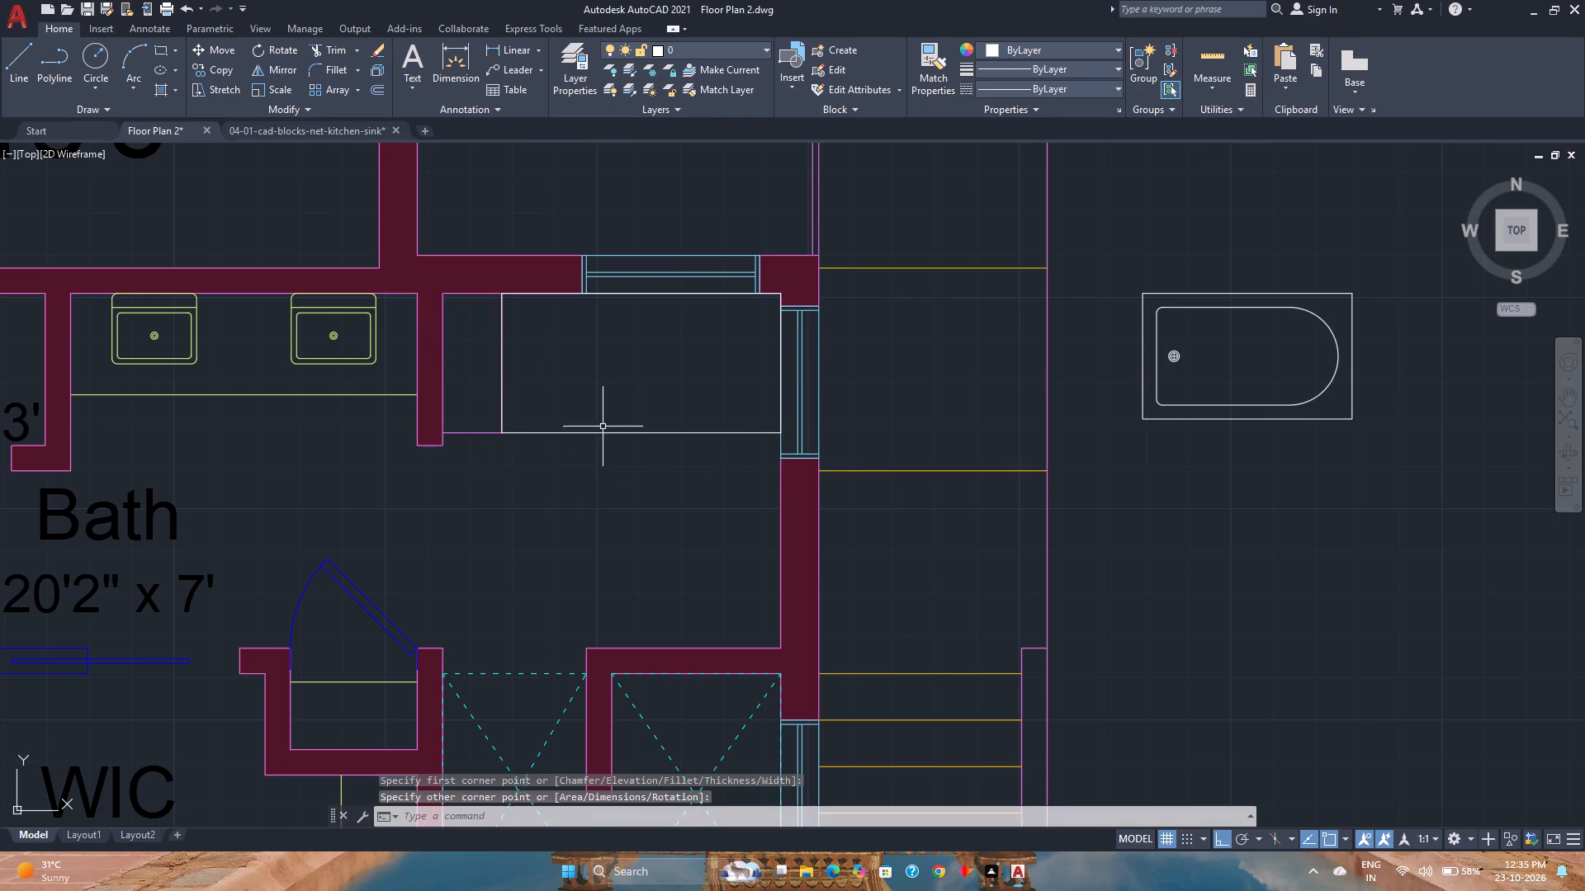
Offset the alcove rectangle inward, entering 6" as the initial distance and 3" for the actual offset.
{"action": "left_click", "coordinate": [603, 431]}
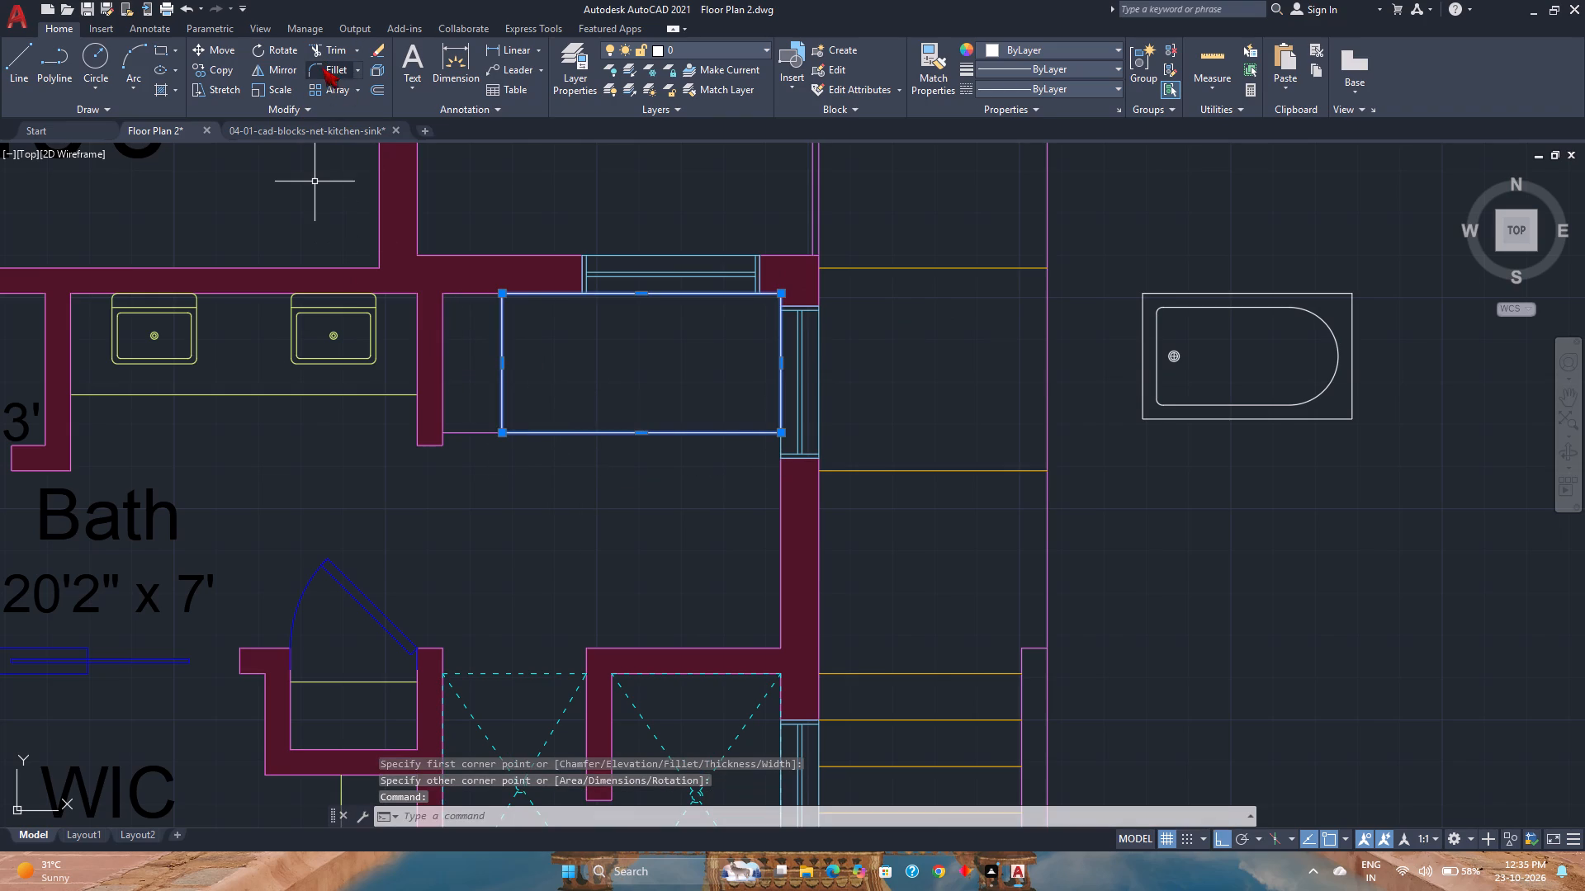
{"action": "left_click", "coordinate": [374, 83]}
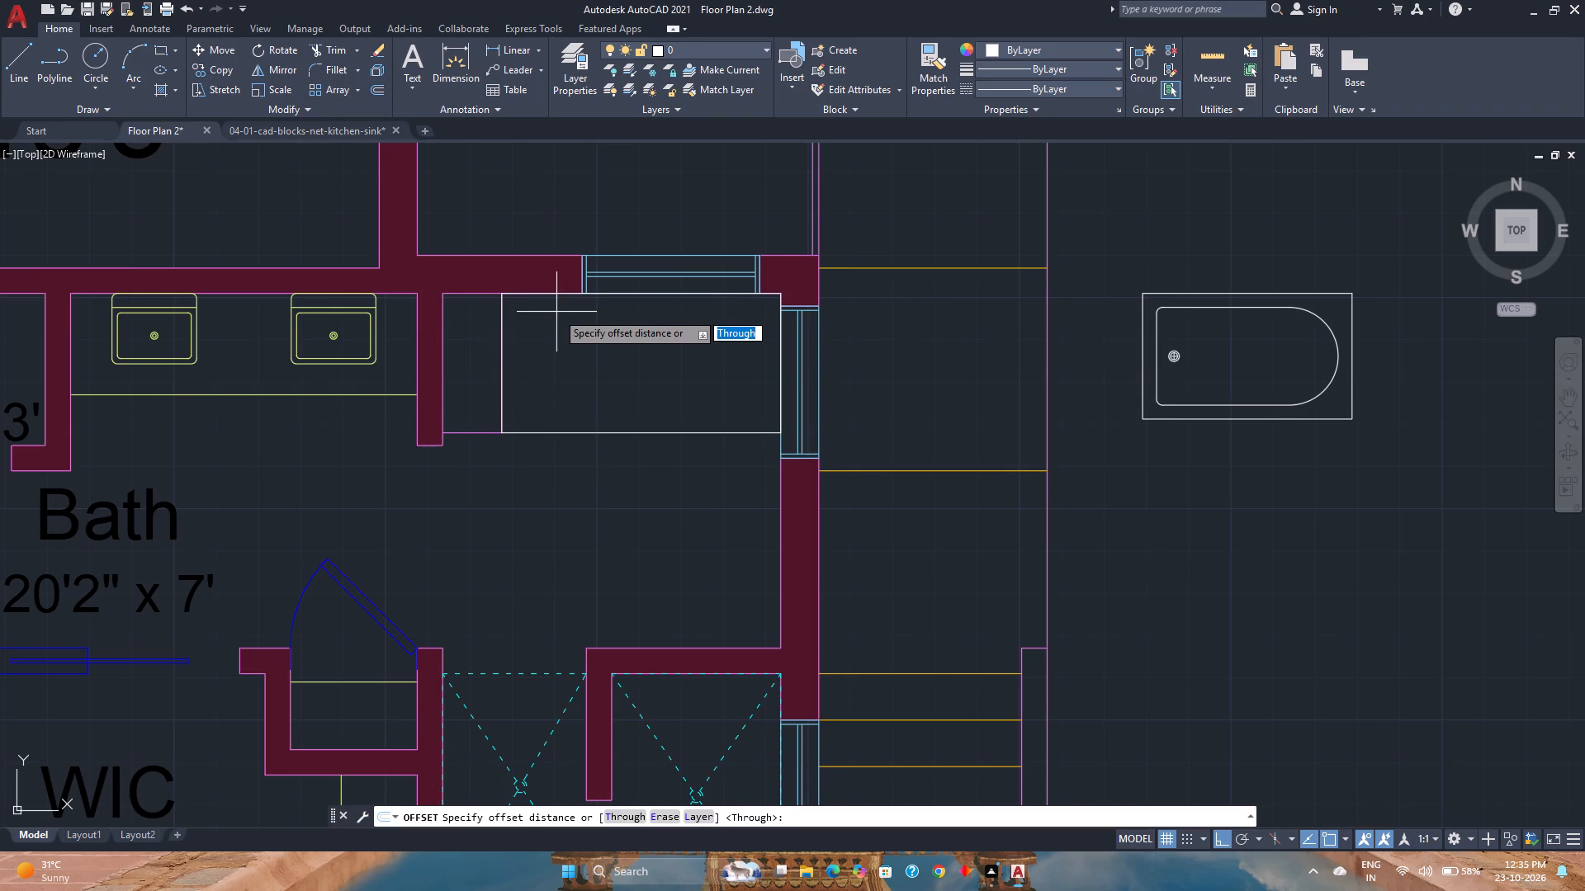
{"action": "type", "text": "6\""}
{"action": "key", "text": "Return"}
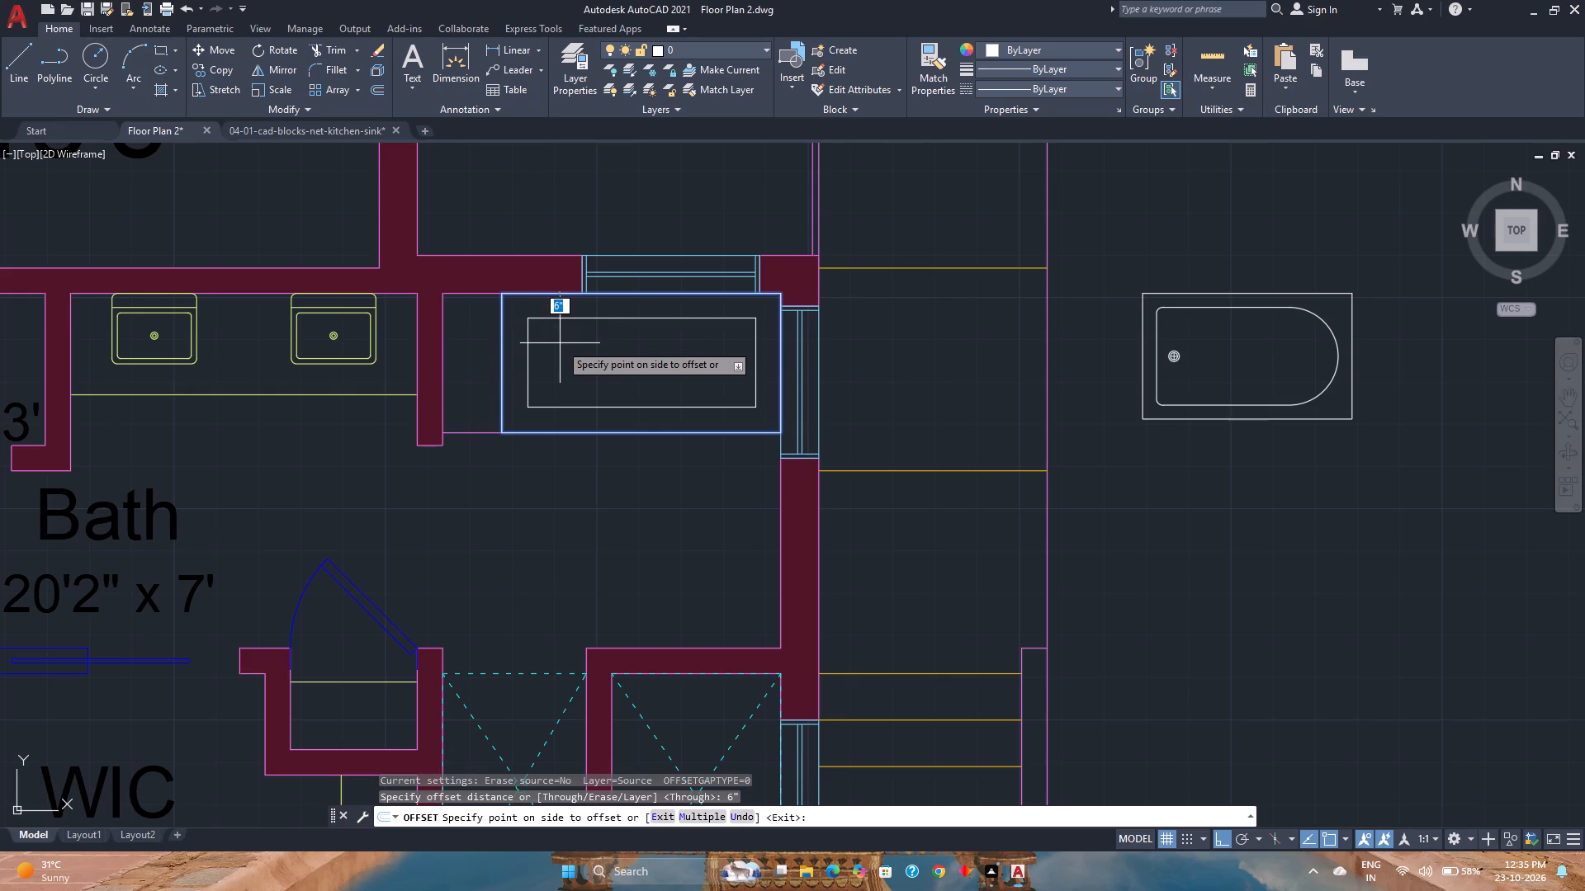
{"action": "key", "text": "3"}
{"action": "key", "text": "Return"}
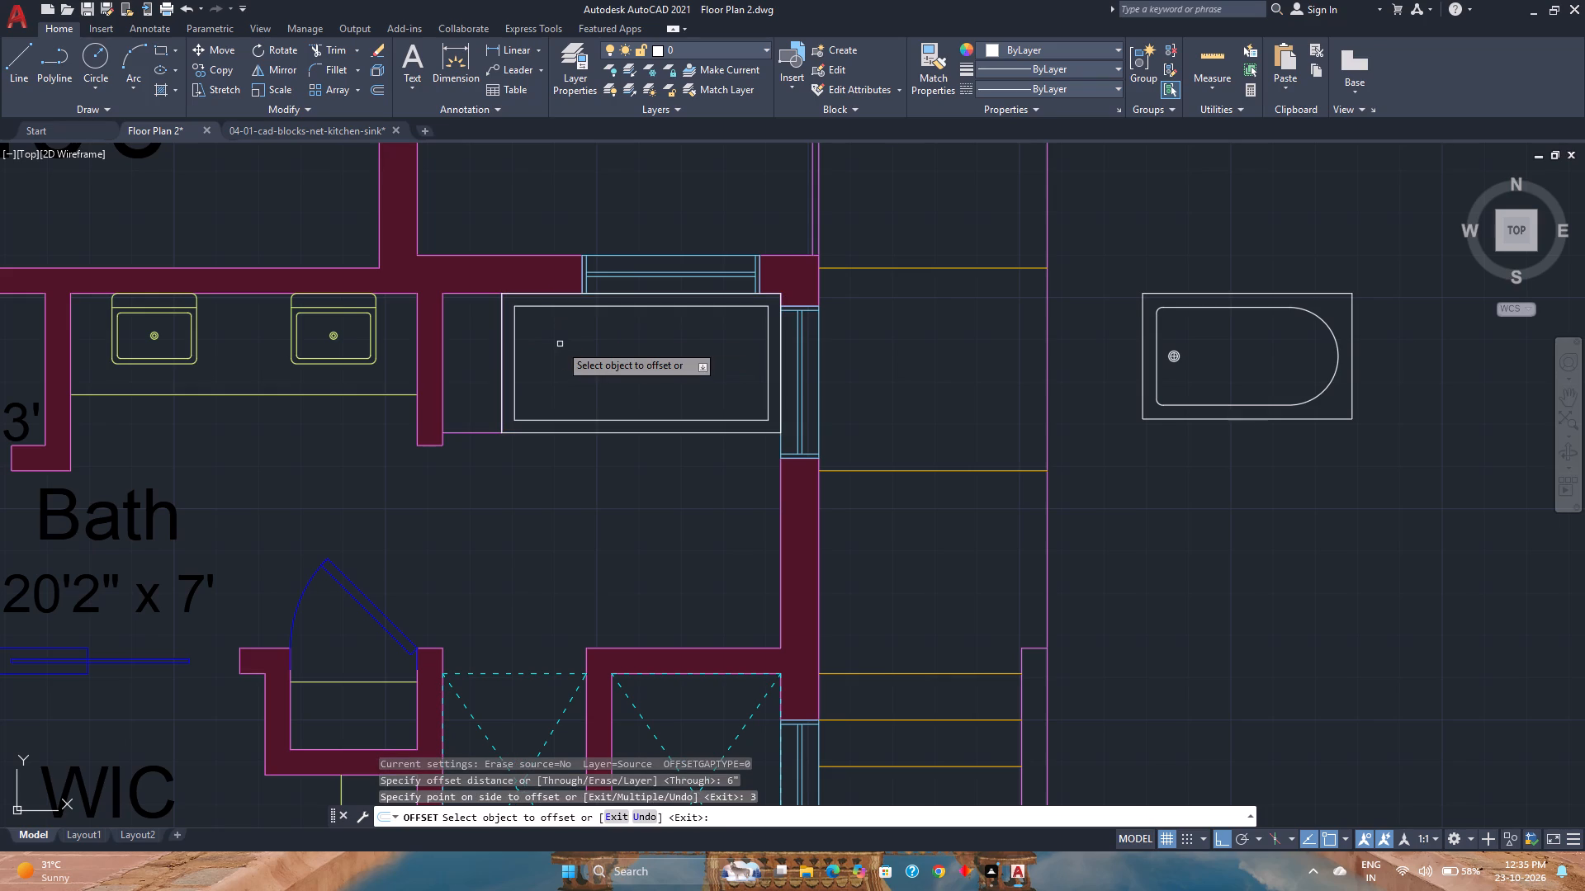
Fillet all four corners of the inner rectangle with a 3" radius, using the Multiple option.
{"action": "left_click", "coordinate": [281, 73]}
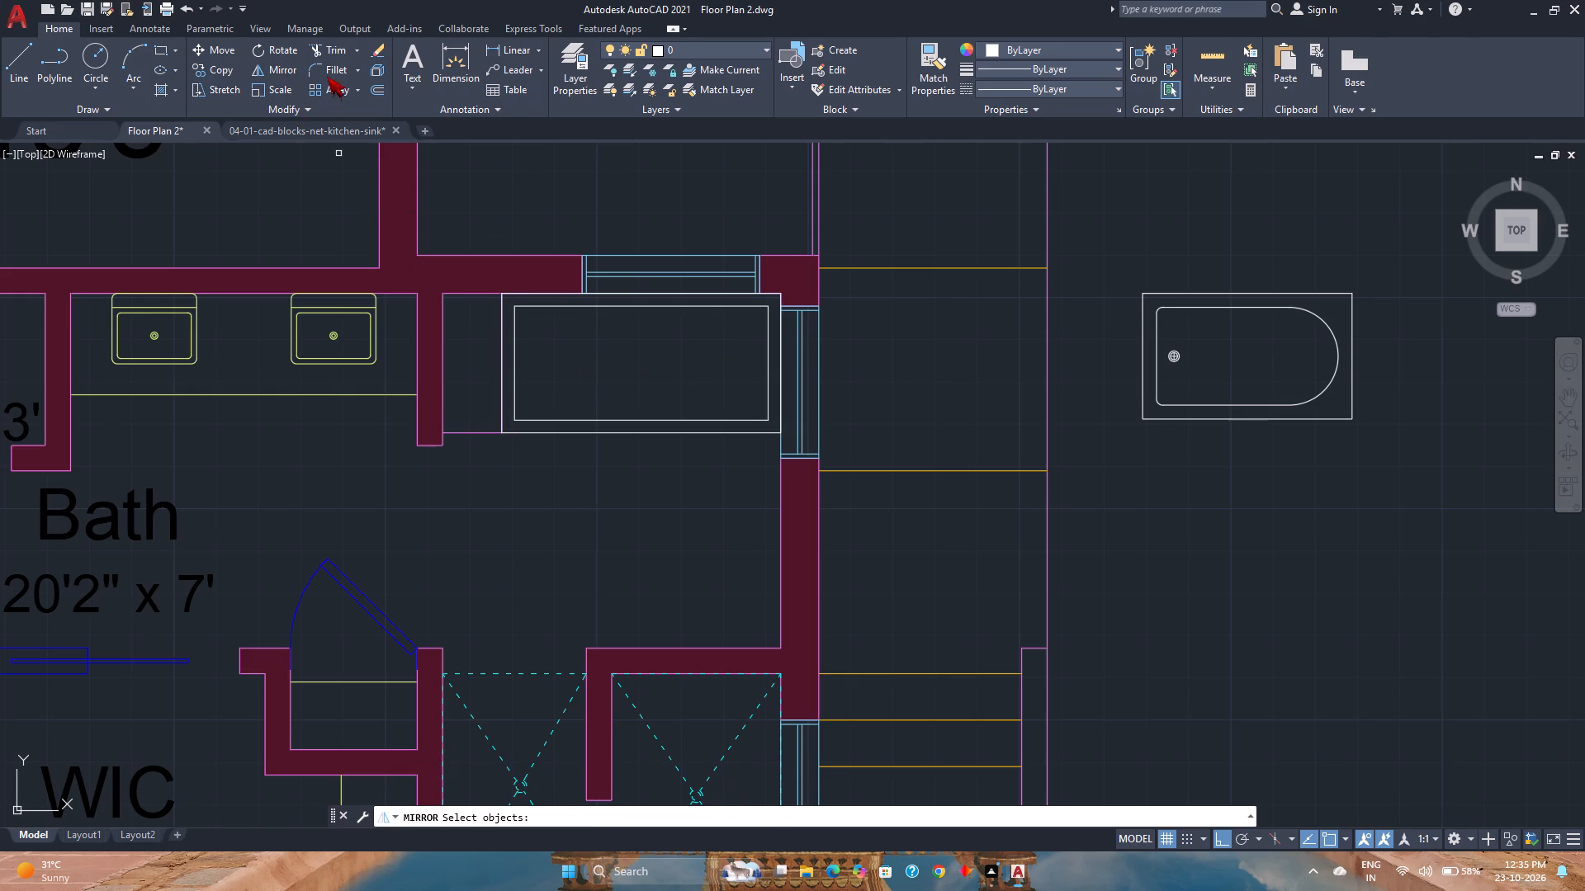
{"action": "left_click", "coordinate": [327, 74]}
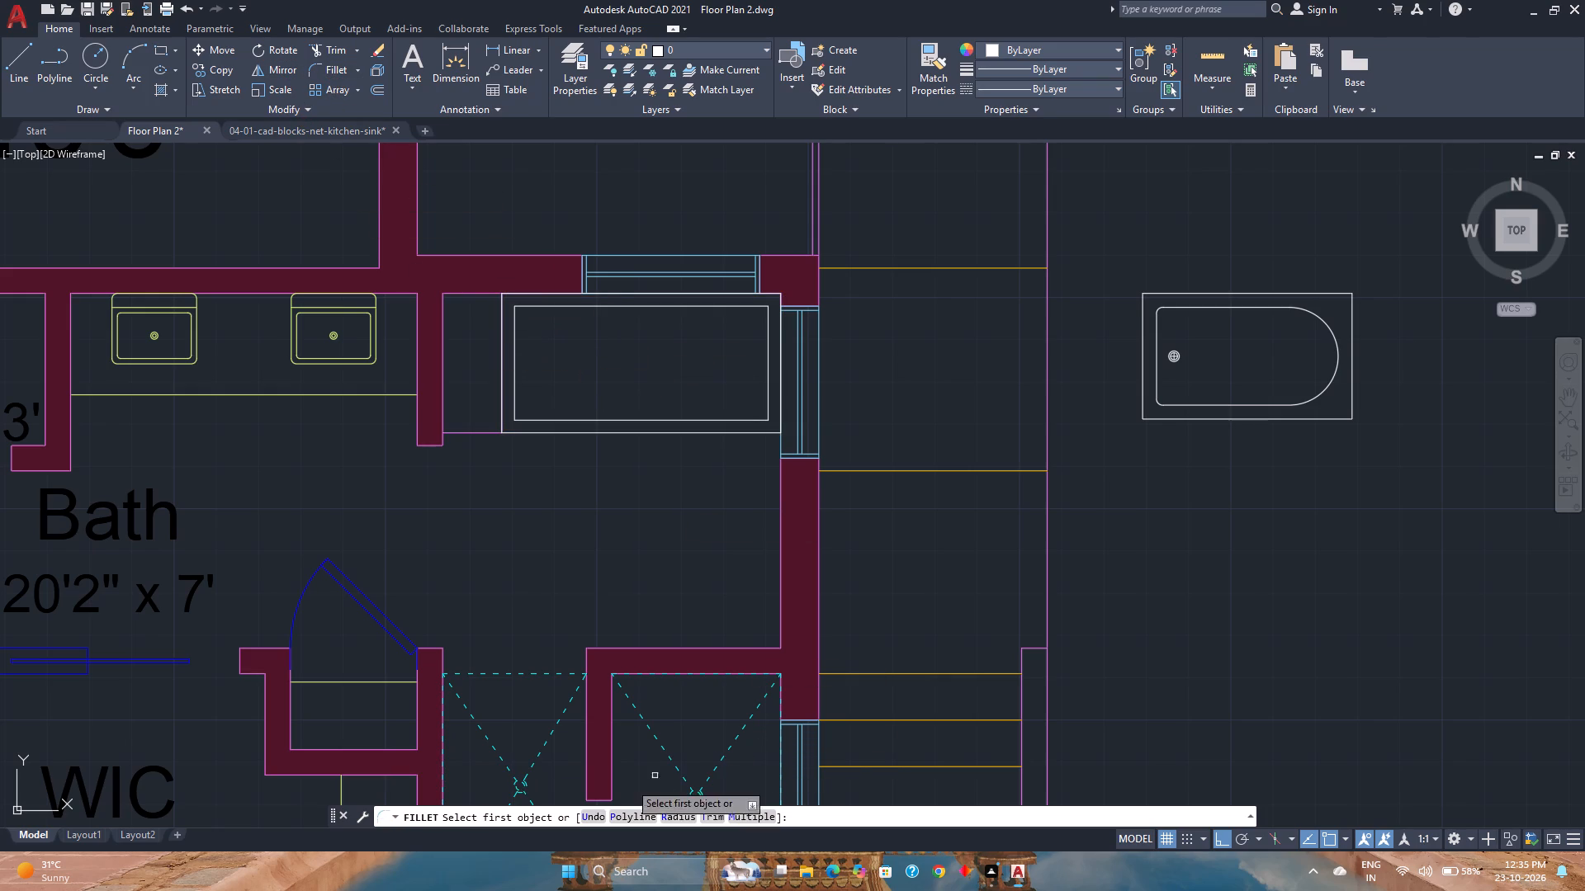
{"action": "left_click", "coordinate": [687, 815]}
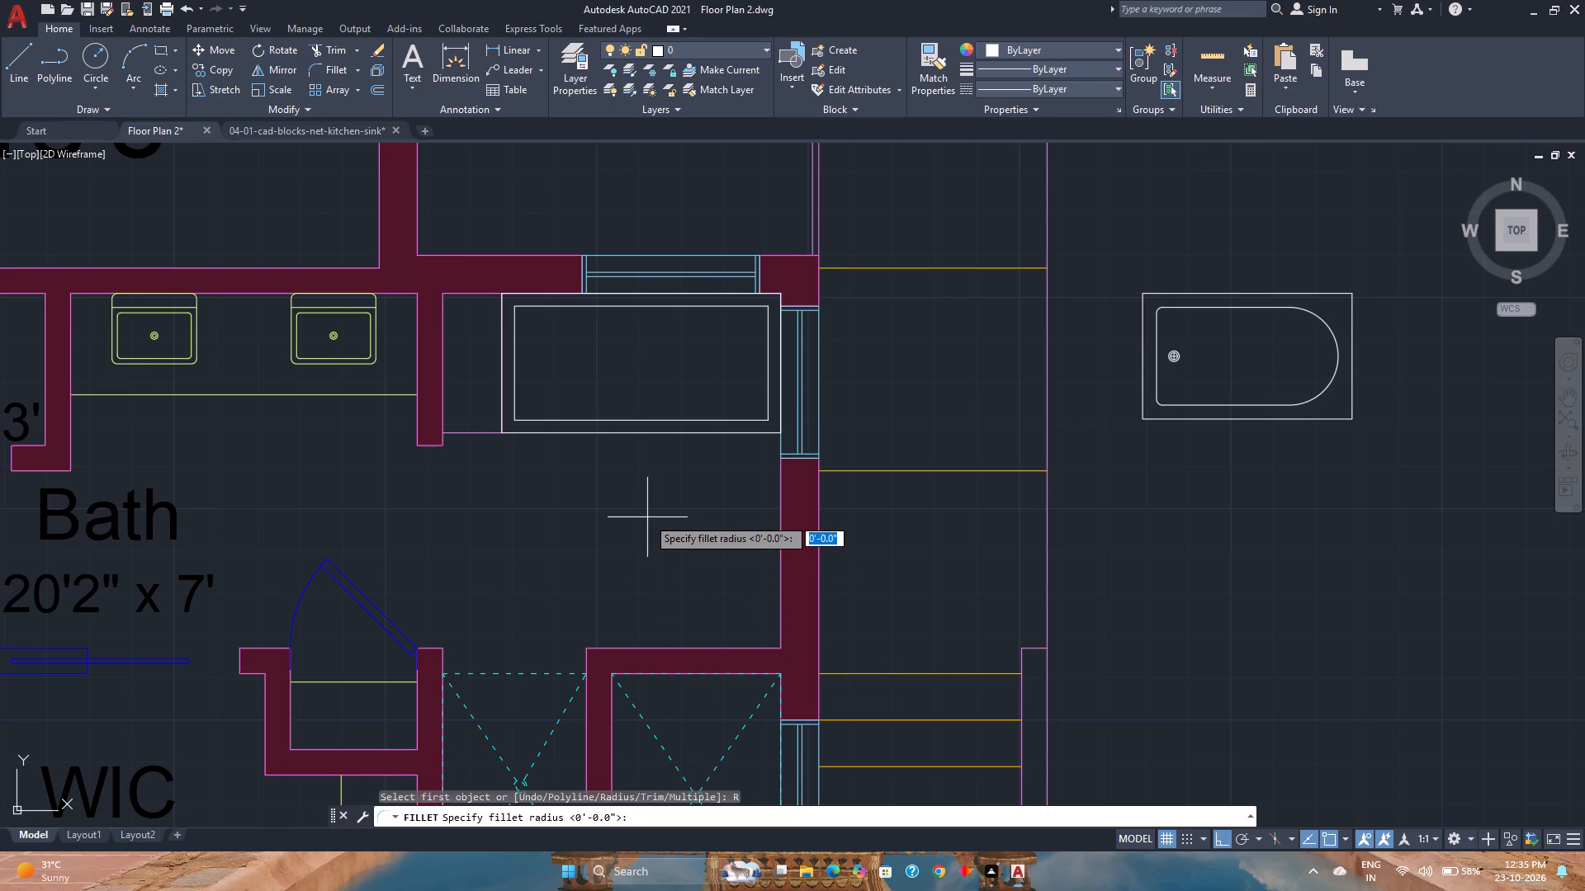
{"action": "key", "text": "3"}
{"action": "key", "text": "Return"}
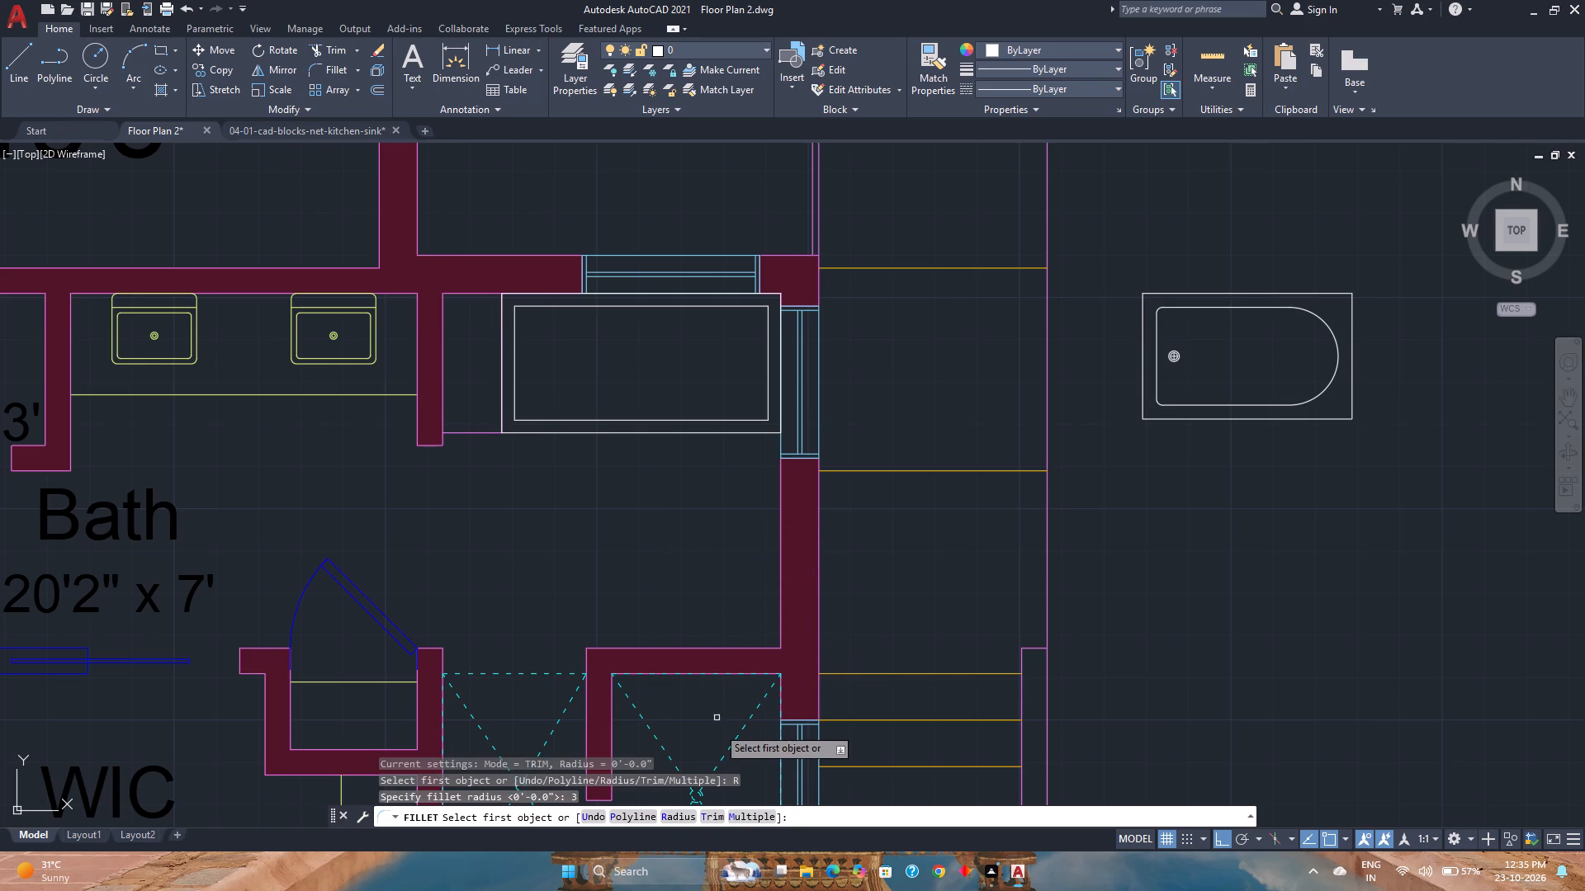
{"action": "left_click", "coordinate": [745, 817]}
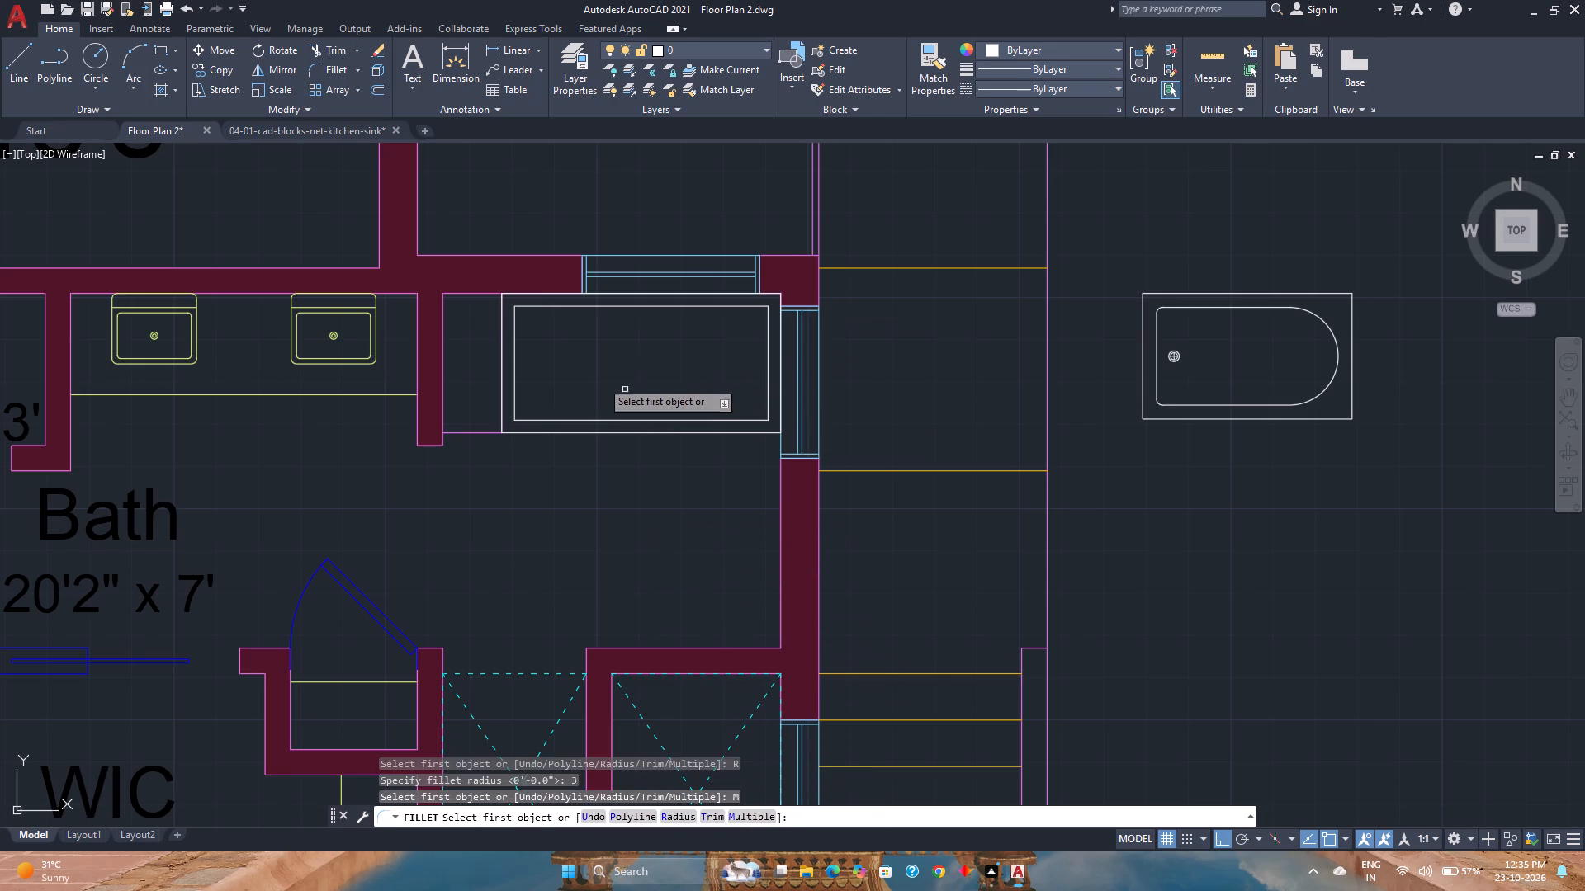
{"action": "left_click", "coordinate": [515, 387]}
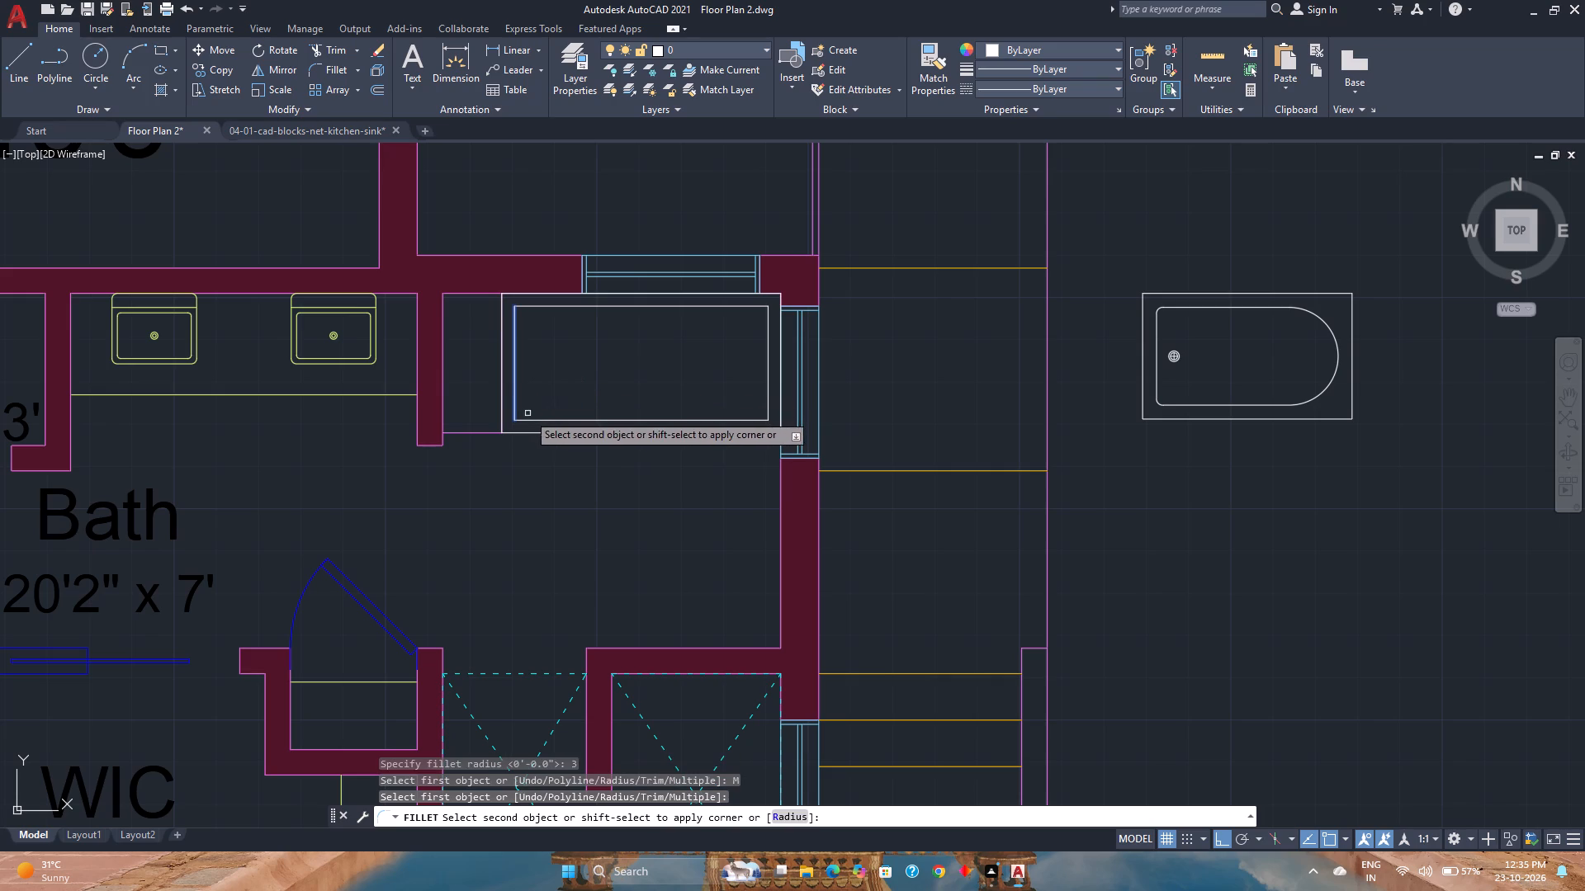
{"action": "left_click", "coordinate": [531, 418]}
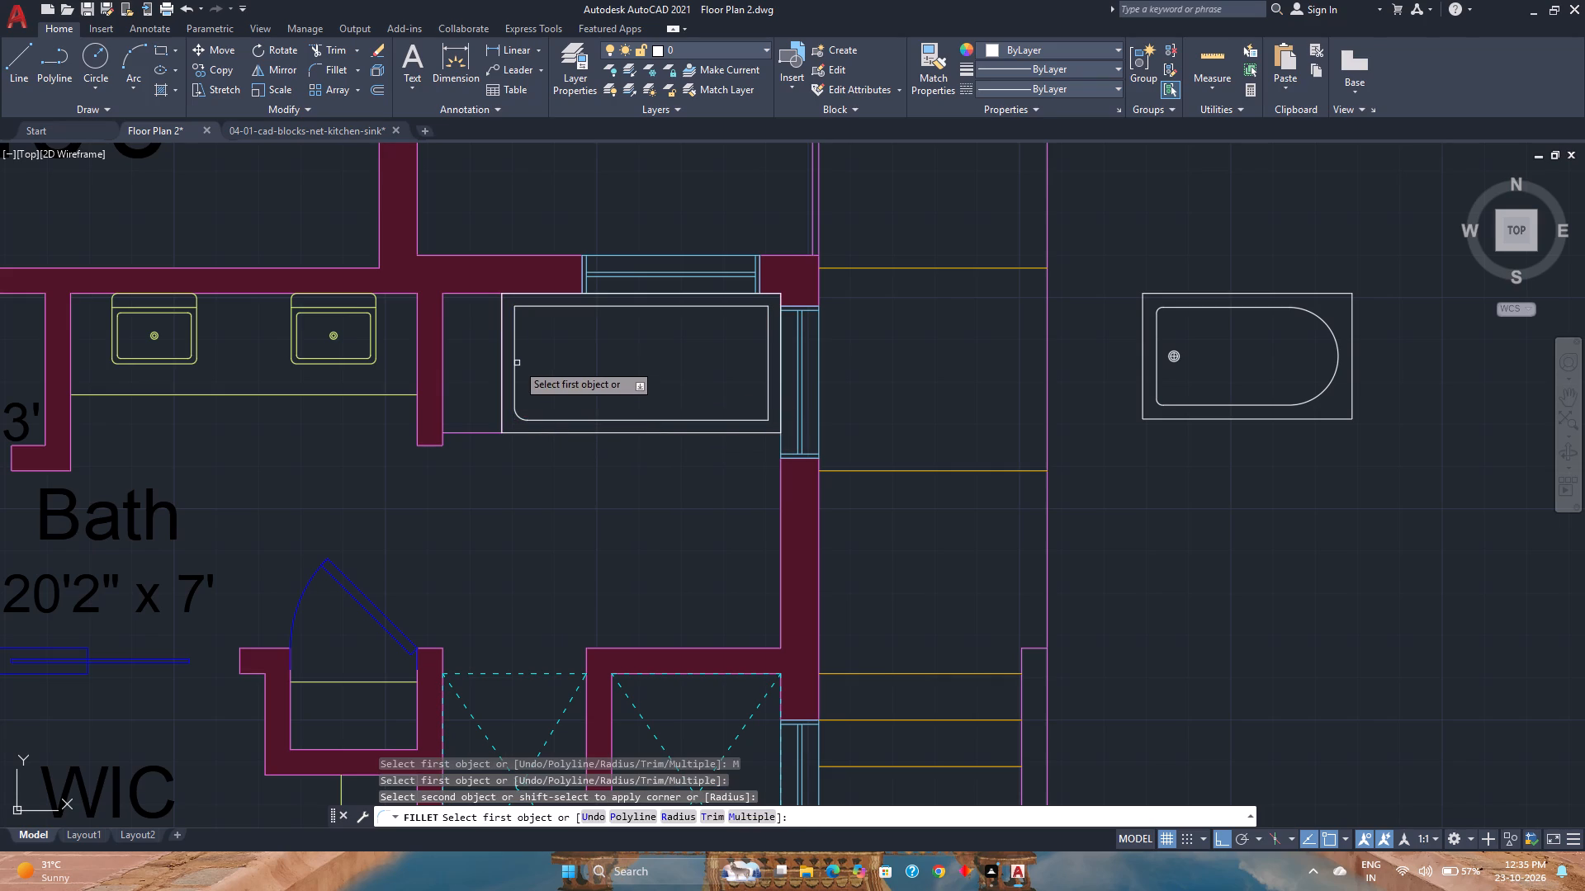
{"action": "left_click", "coordinate": [516, 356]}
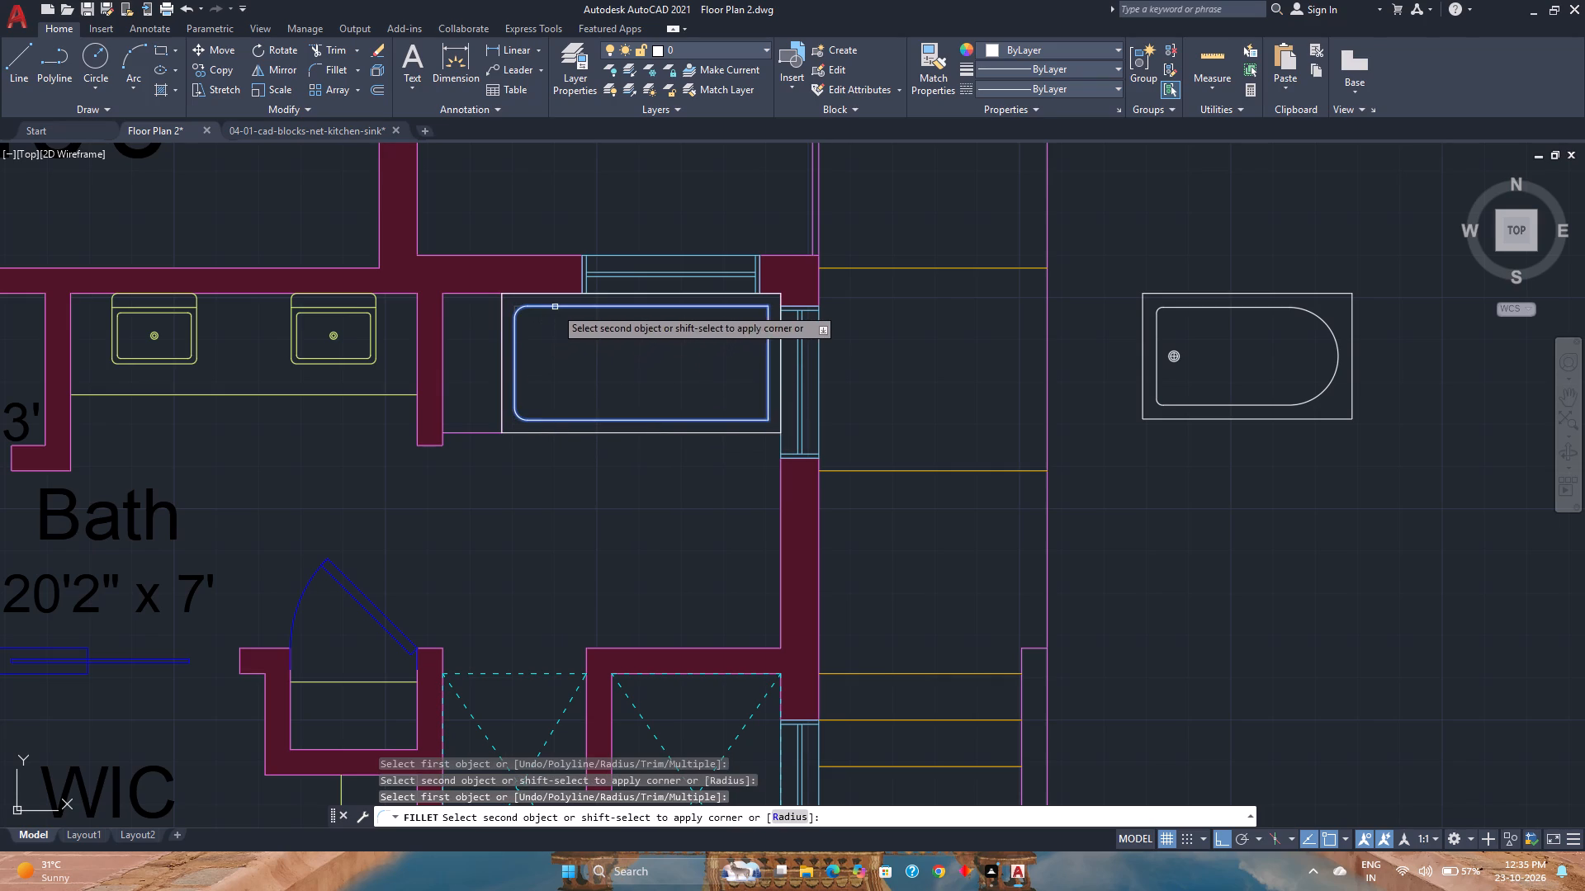
{"action": "left_click", "coordinate": [555, 307]}
{"action": "left_click", "coordinate": [703, 305]}
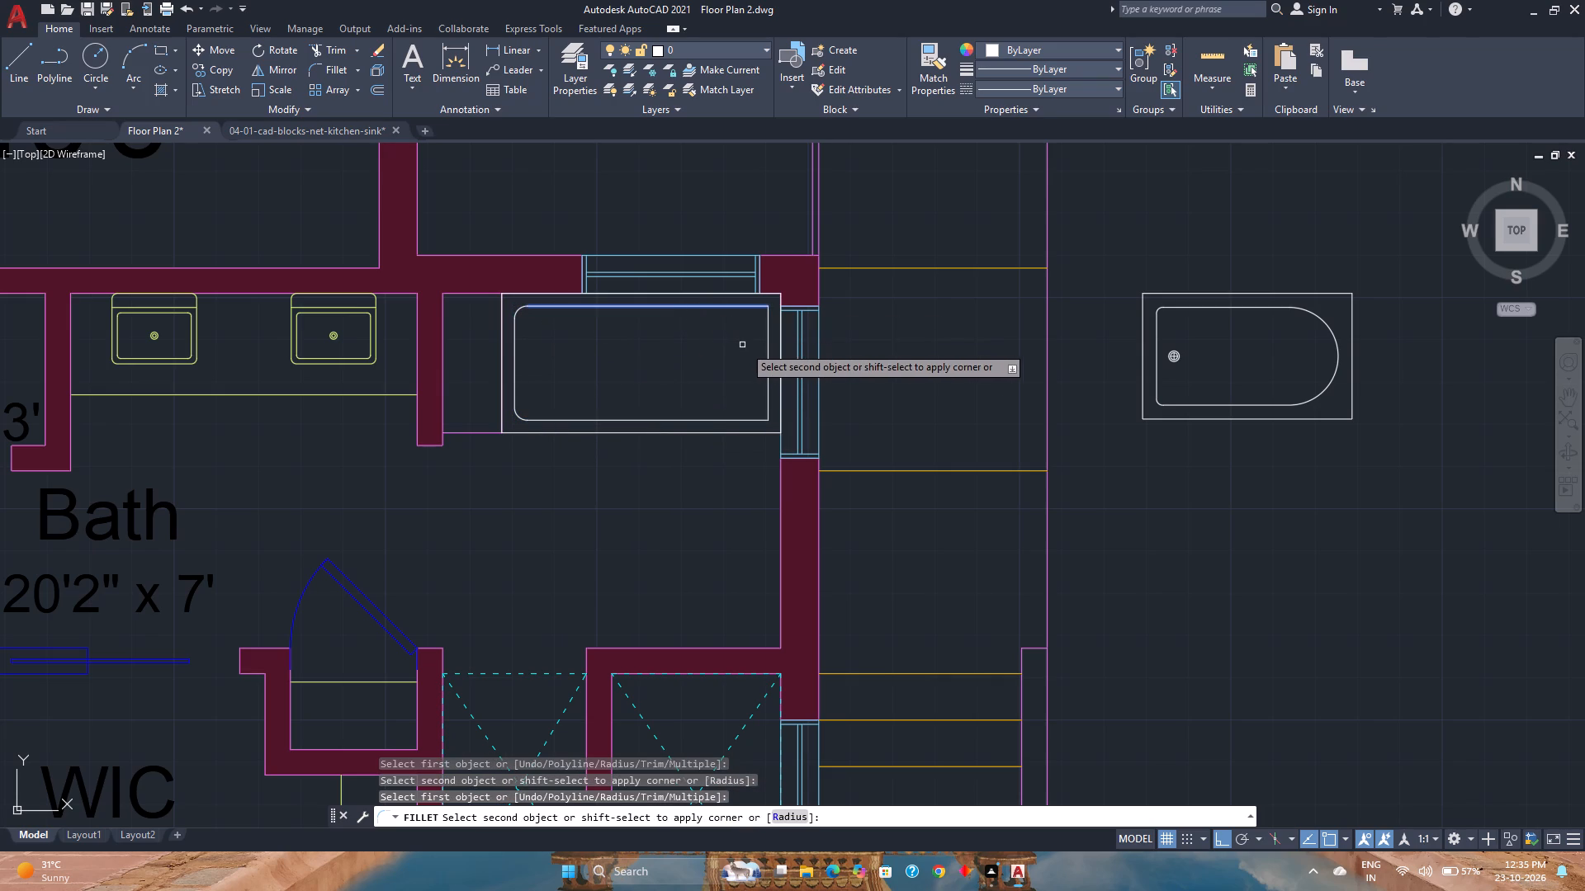
{"action": "left_click", "coordinate": [769, 346]}
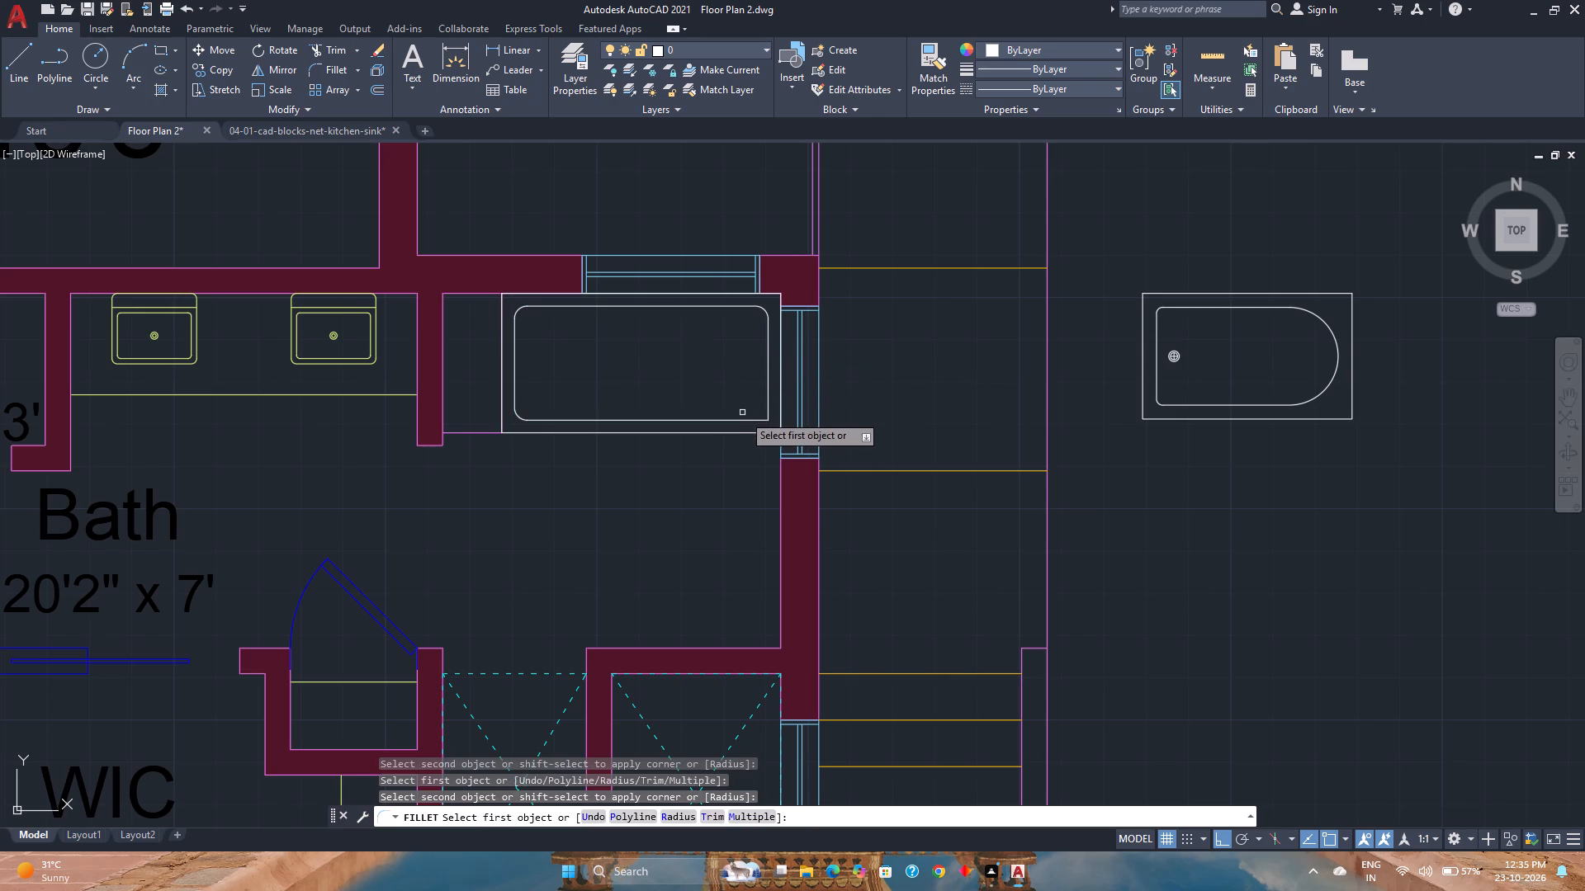
{"action": "left_click", "coordinate": [745, 417]}
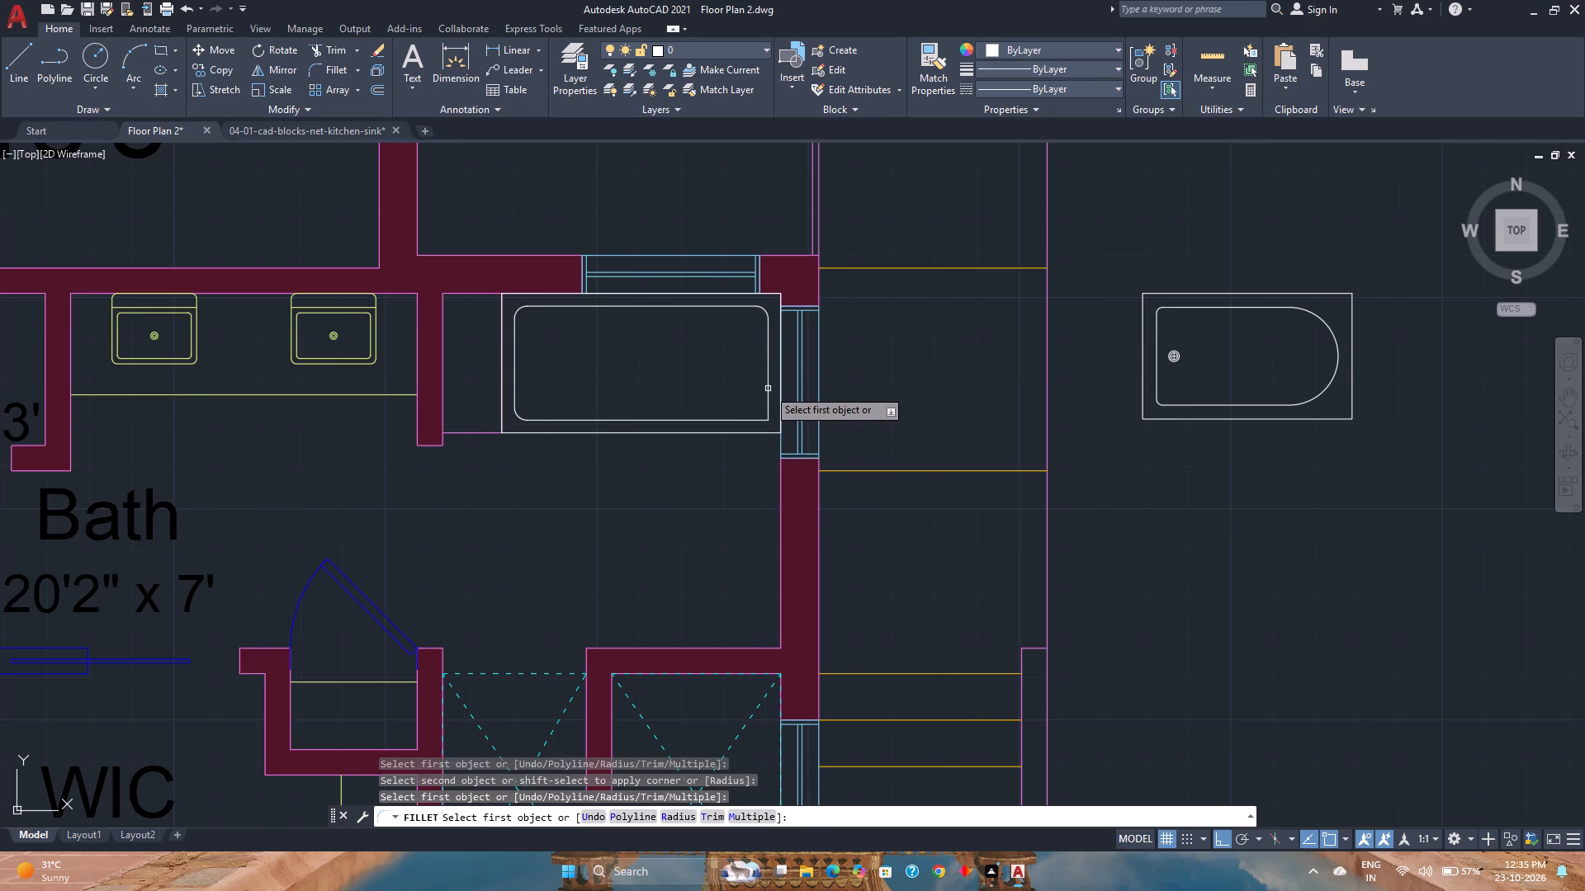
{"action": "left_click", "coordinate": [768, 389]}
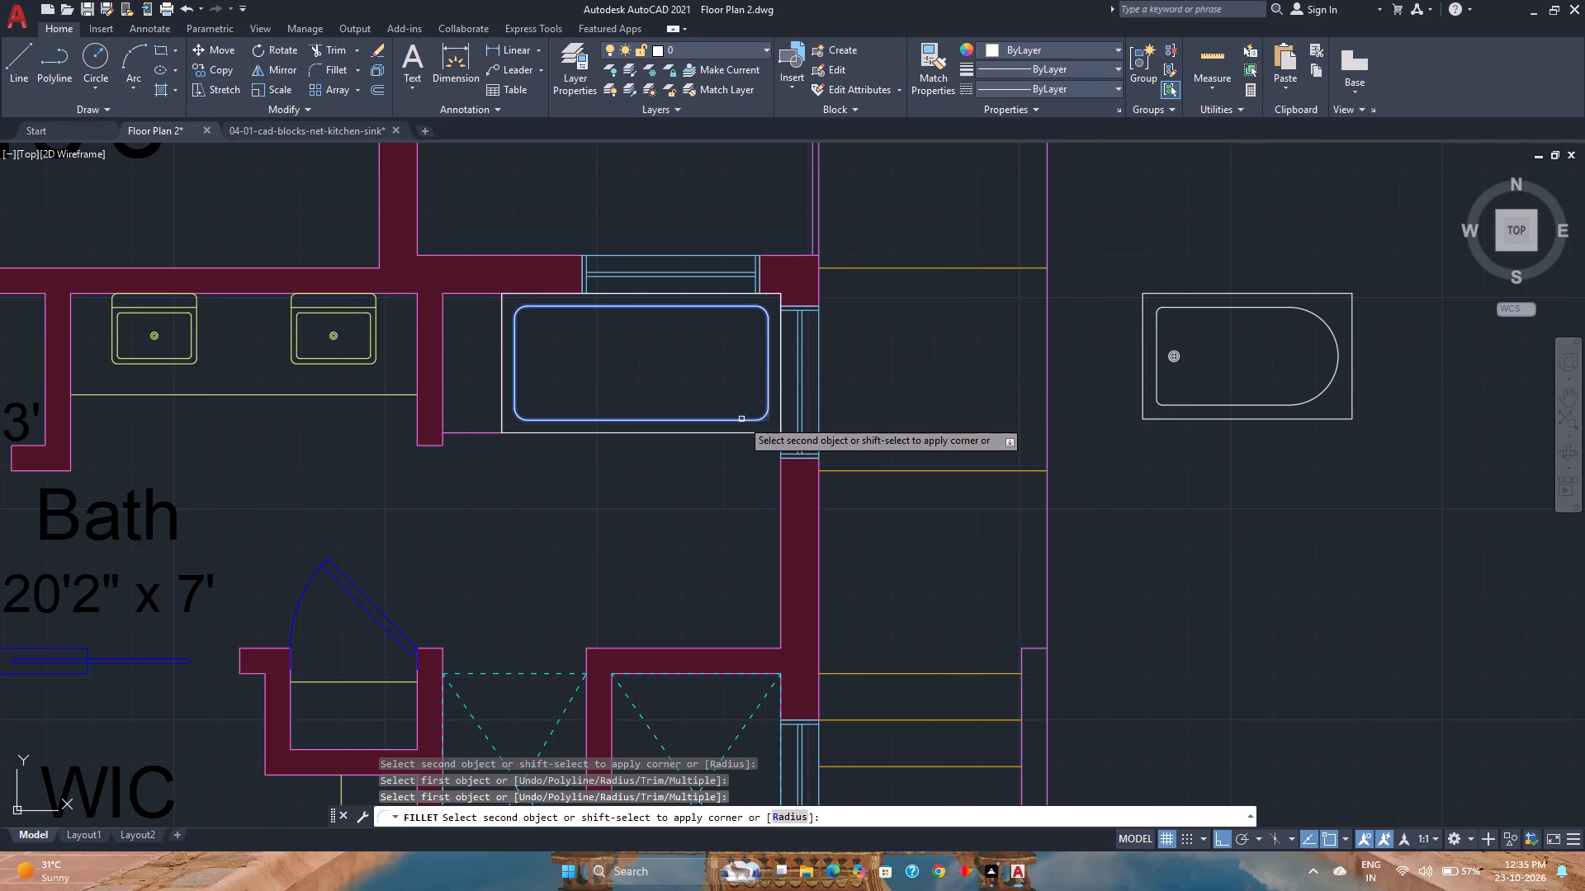
{"action": "left_click", "coordinate": [741, 419]}
Open the Bath Tub - 26 x 60 in. block definition for editing and delete the large arc forming the basin's rounded end.
{"action": "left_click", "coordinate": [376, 96]}
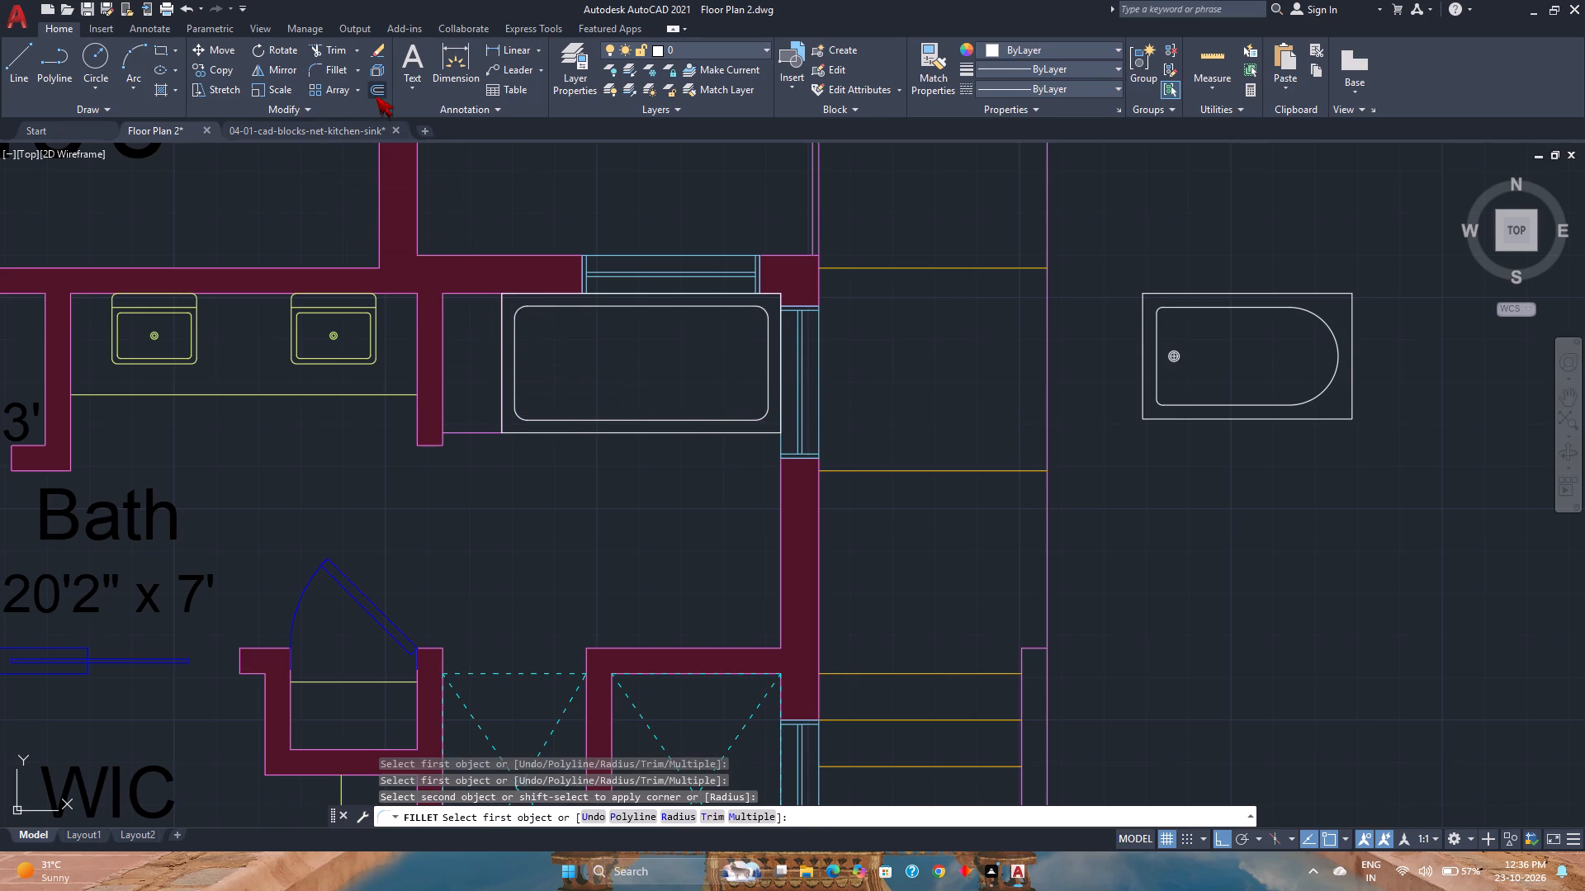
{"action": "key", "text": "Escape"}
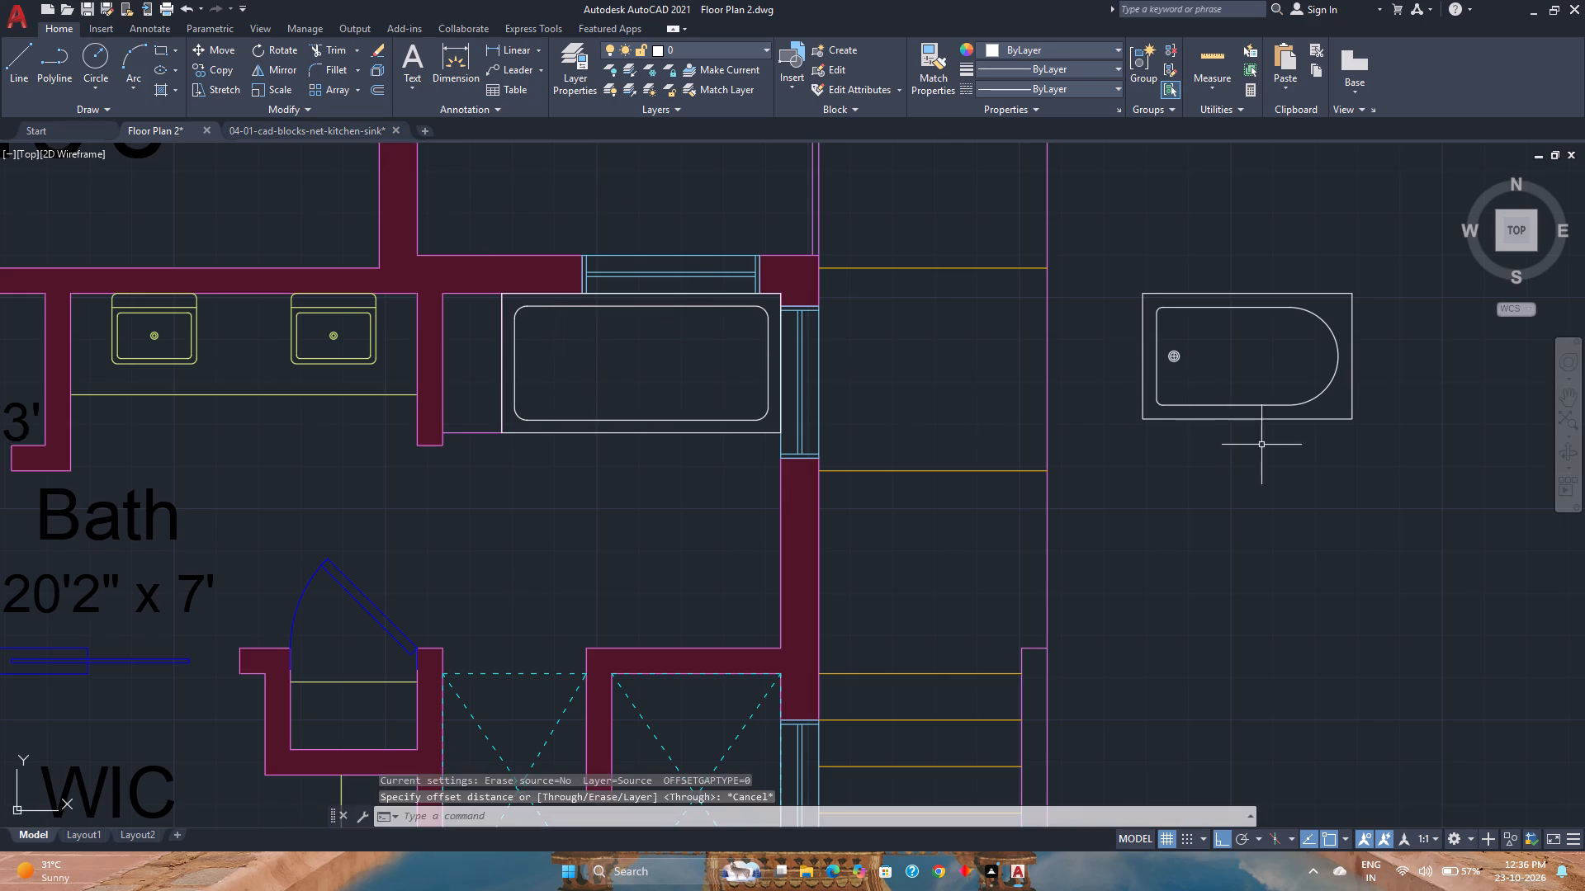
{"action": "scroll", "coordinate": [1299, 458], "scroll_direction": "up", "scroll_amount": 1}
{"action": "middle_click_drag", "start_coordinate": [1299, 458], "coordinate": [1046, 522]}
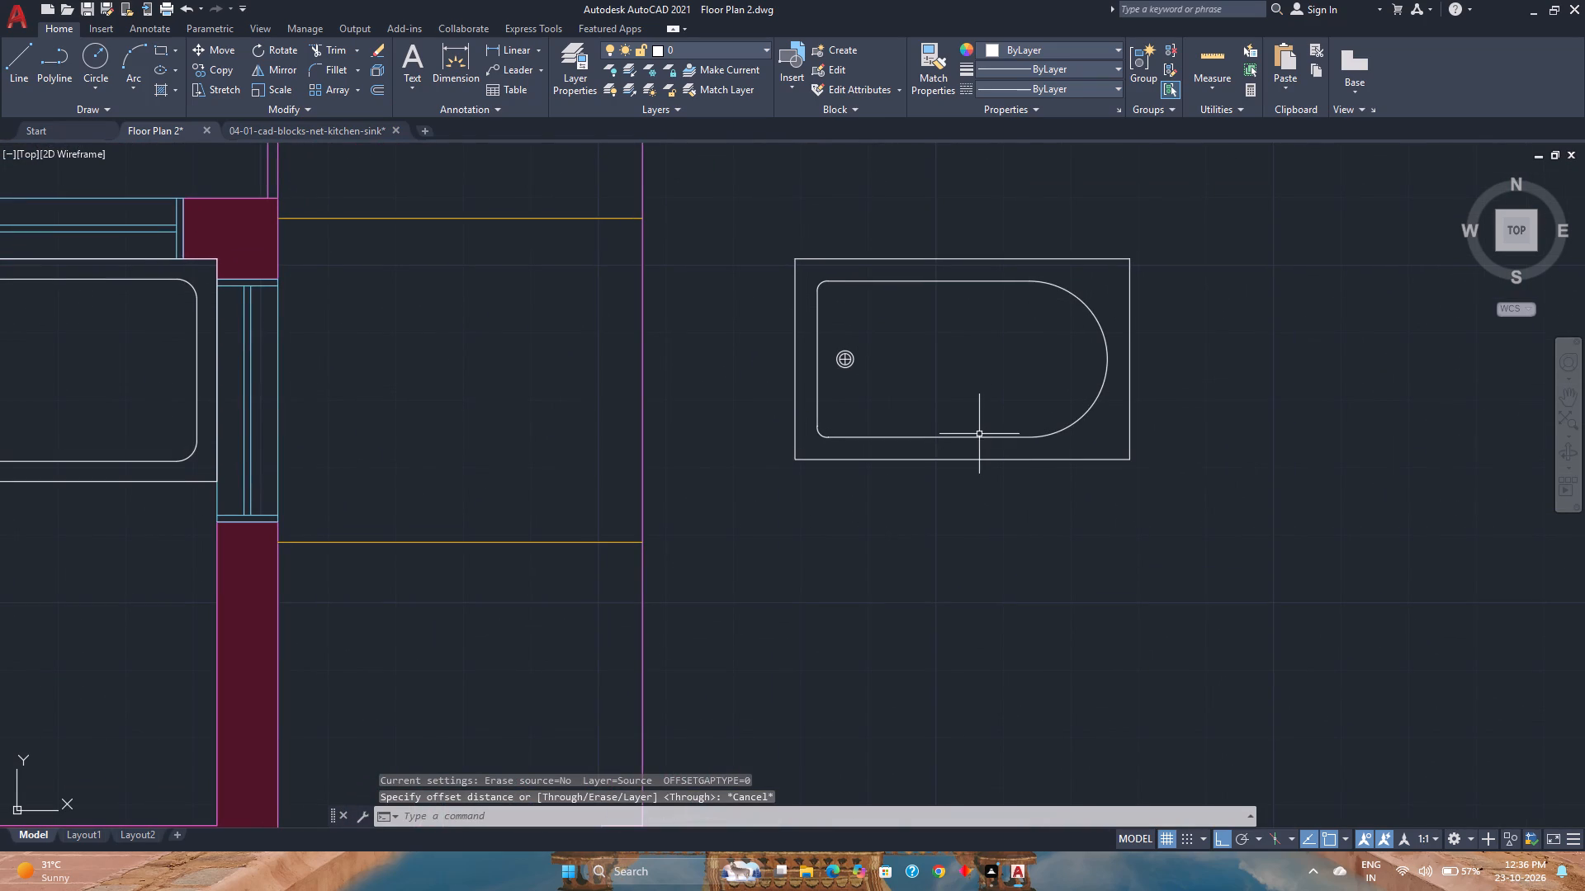
{"action": "double_click", "coordinate": [980, 436]}
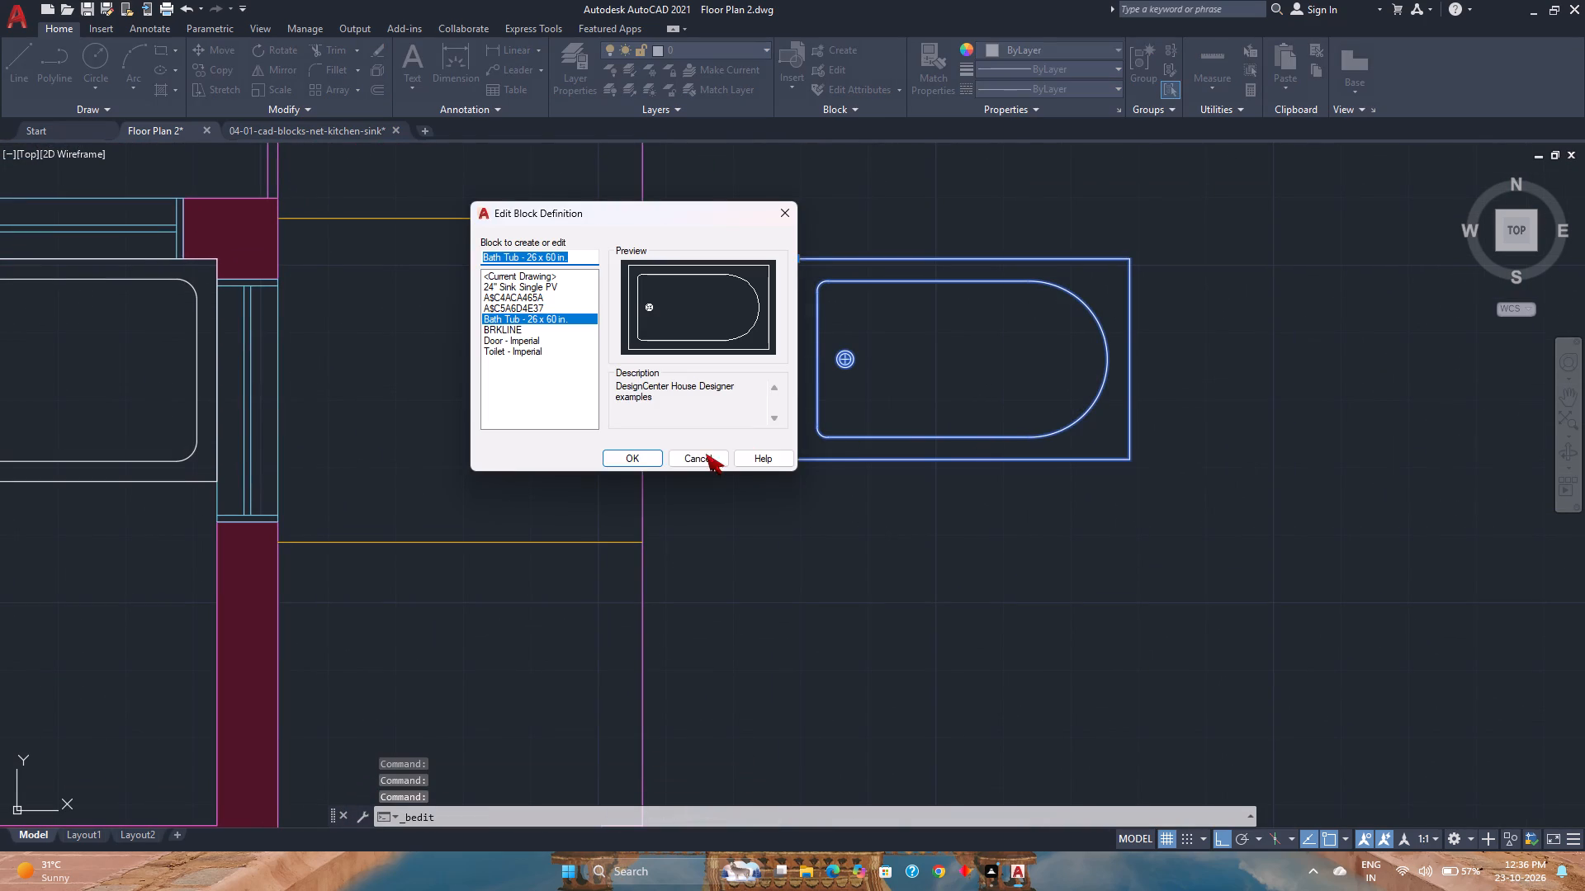
{"action": "left_click", "coordinate": [656, 457]}
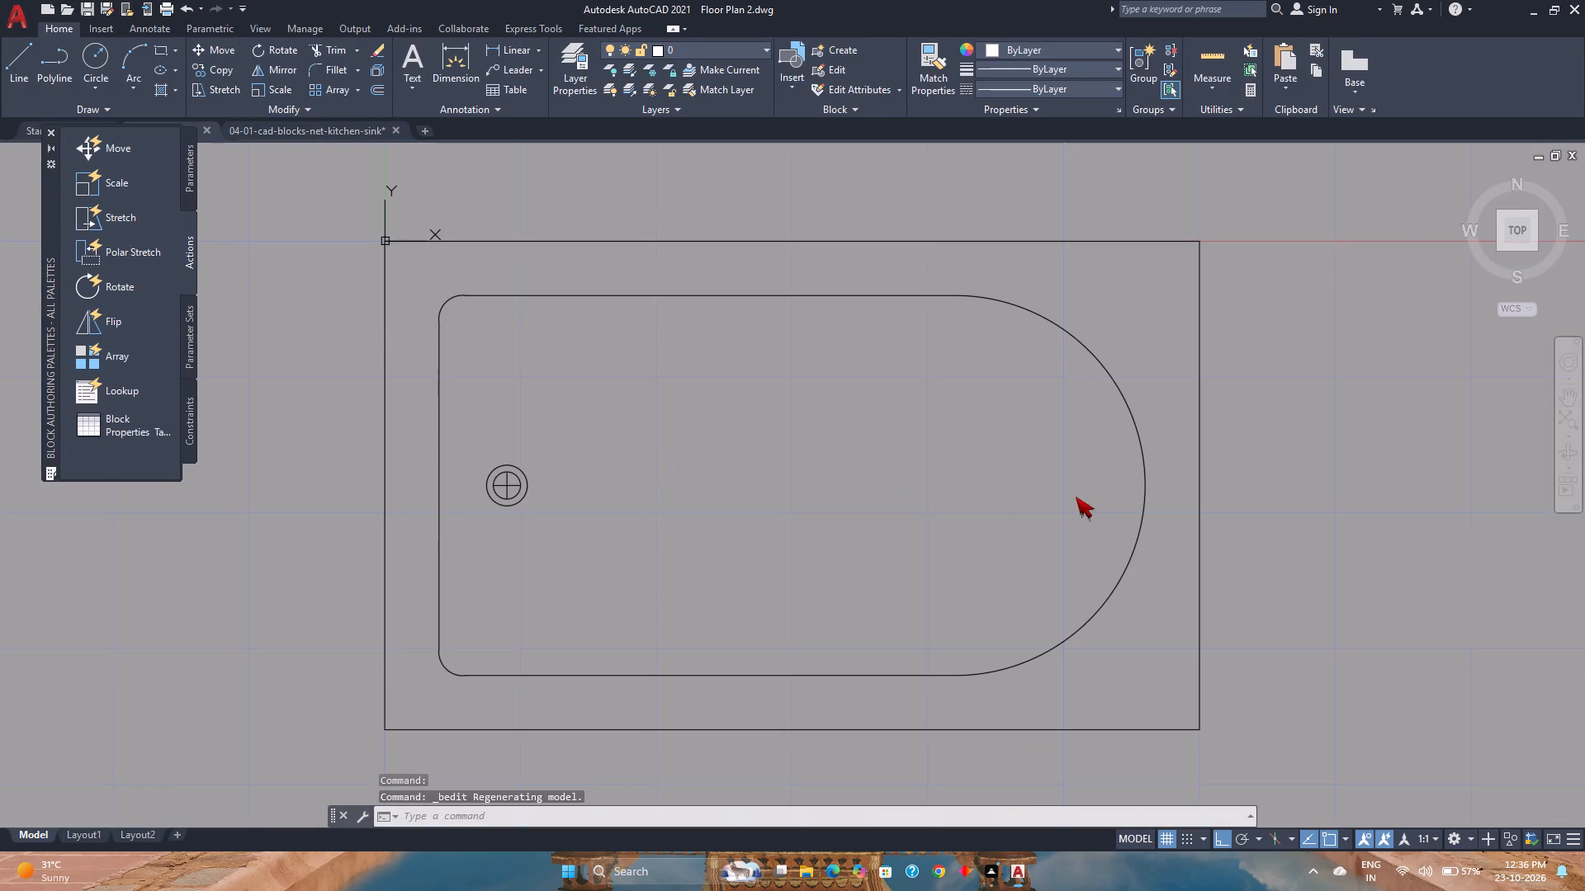
{"action": "left_click", "coordinate": [1141, 458]}
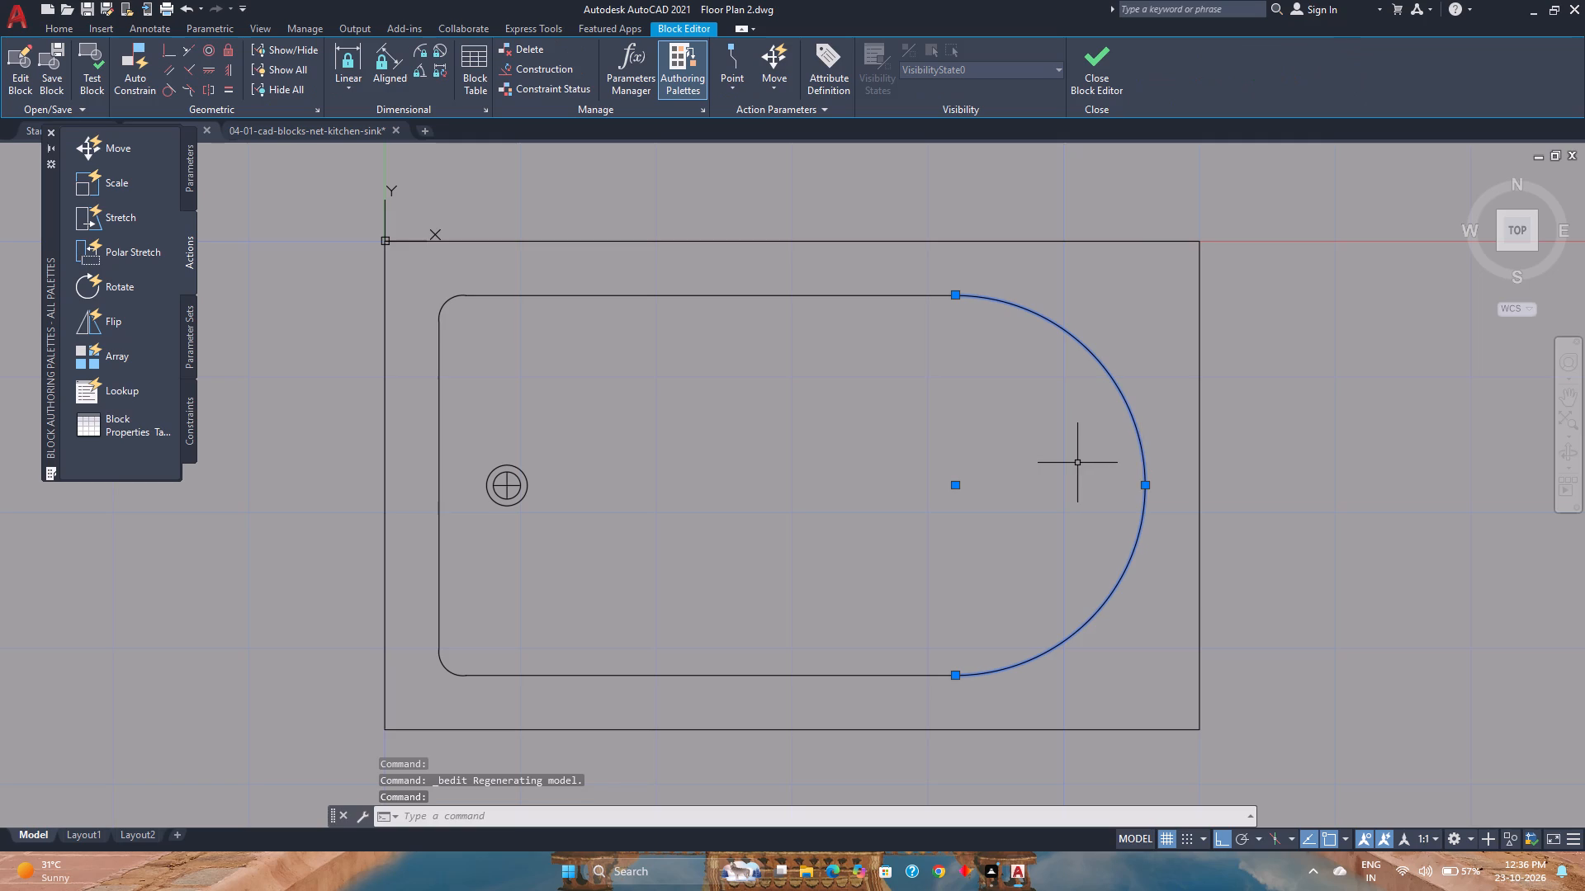
{"action": "key", "text": "Delete"}
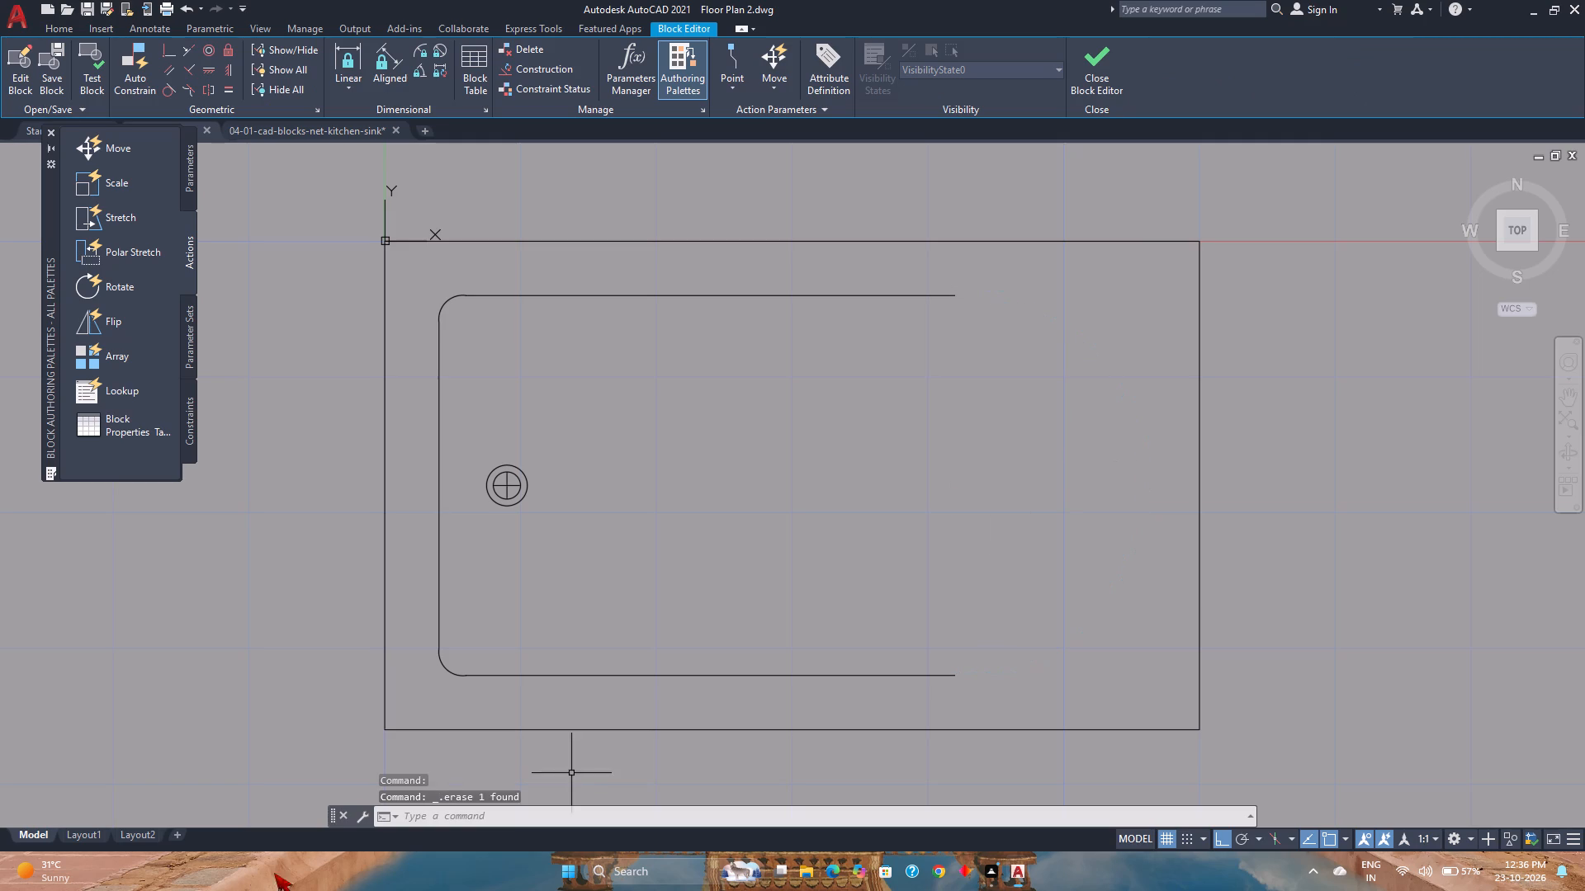
Mirror the basin's drain-side edge and its two corner arcs about the tub's vertical centreline, keeping the source objects.
{"action": "left_click", "coordinate": [469, 688]}
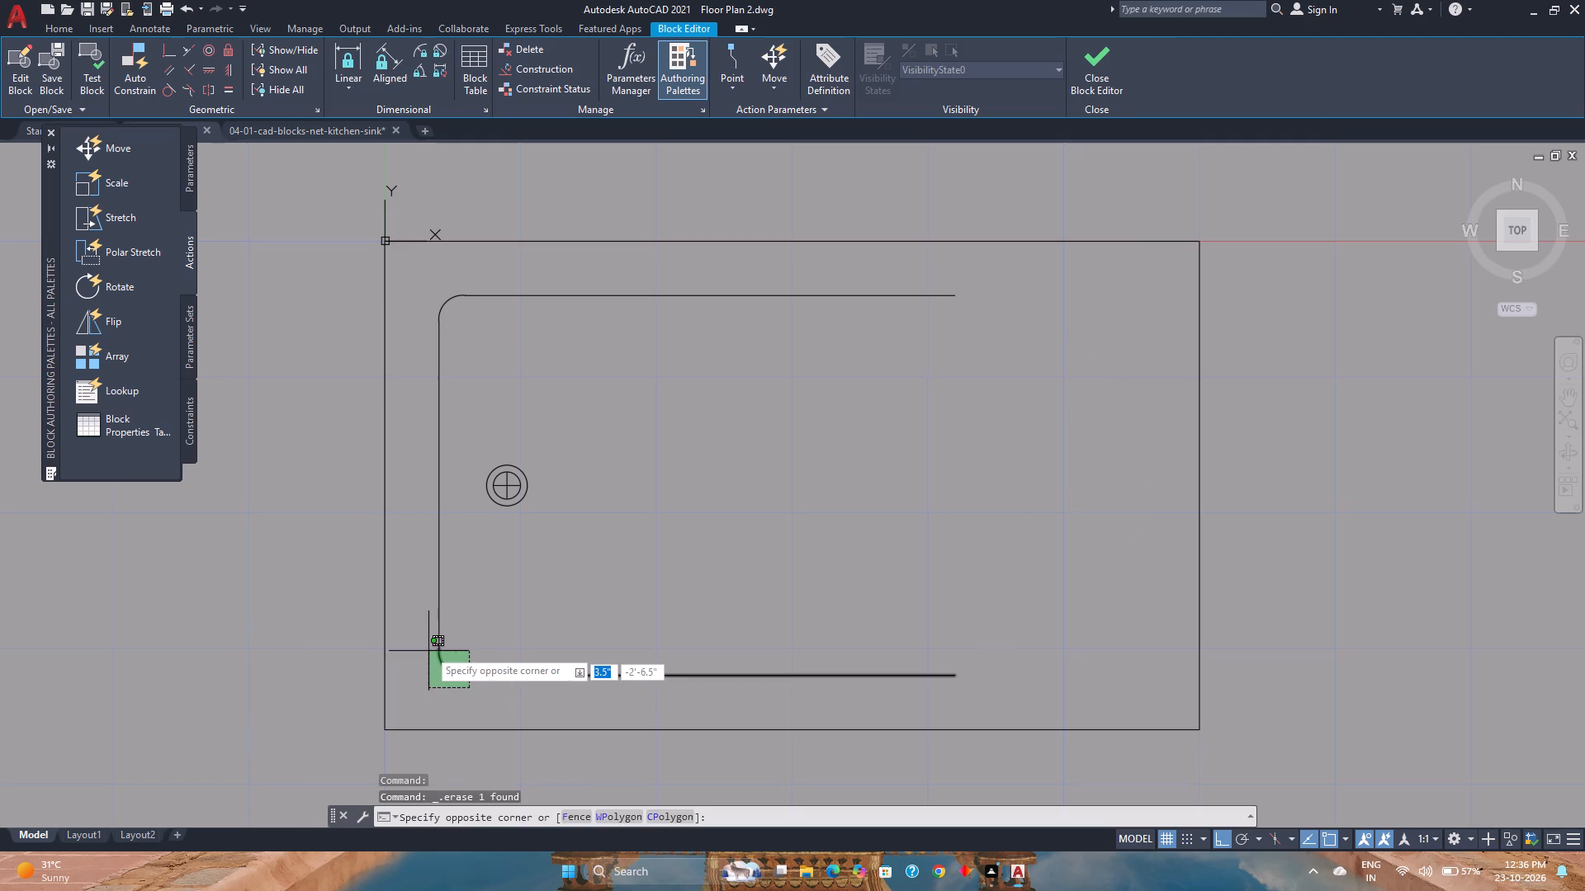
{"action": "left_click", "coordinate": [461, 643]}
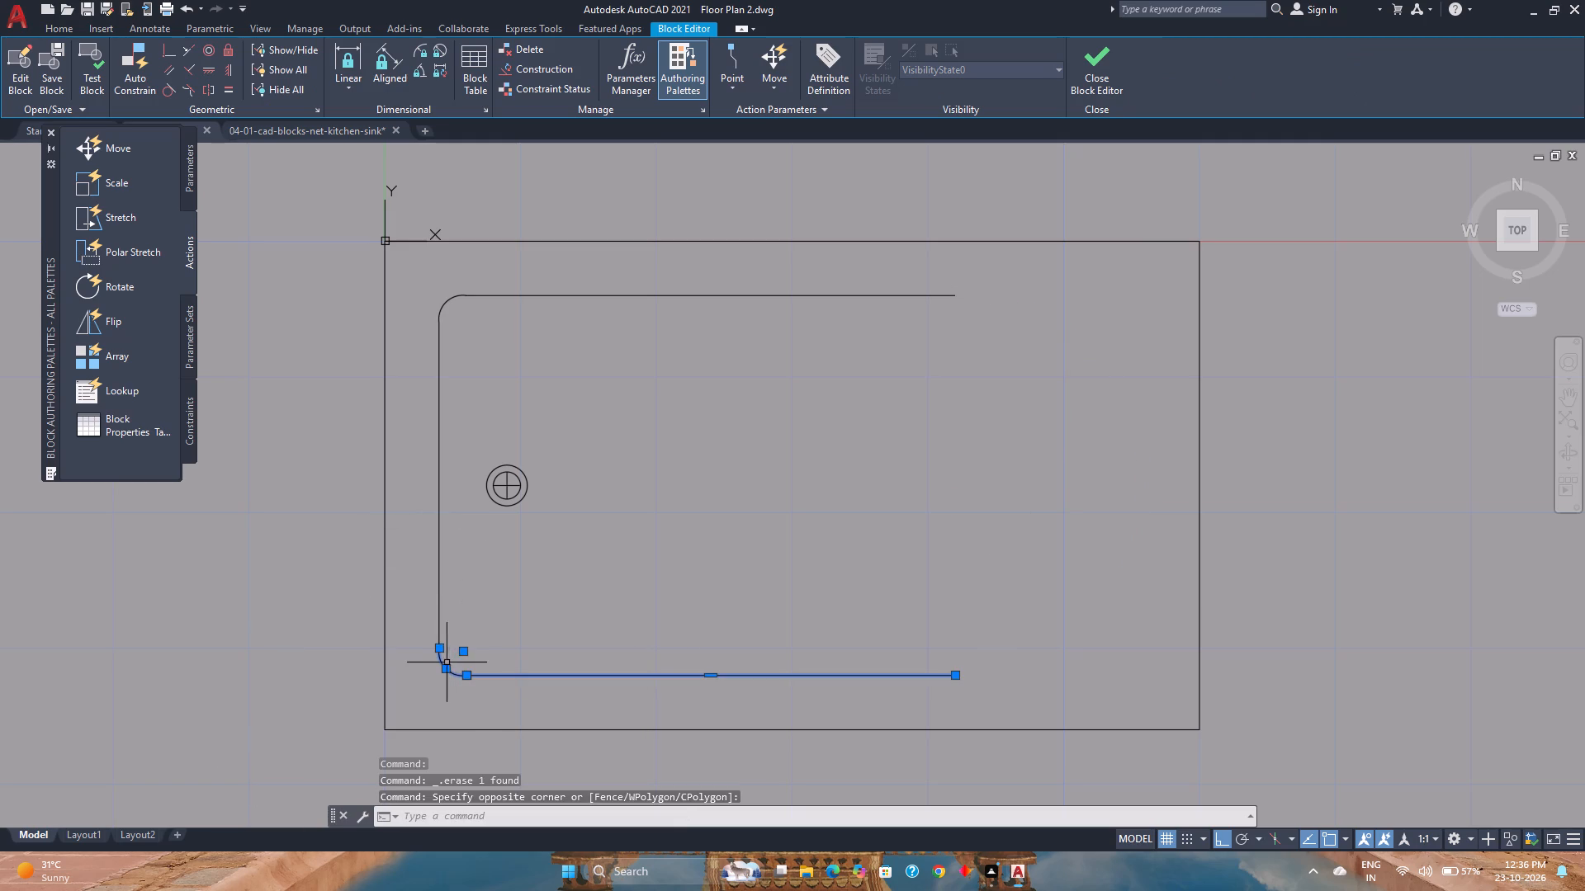
{"action": "key", "text": "Escape"}
{"action": "left_click", "coordinate": [454, 661]}
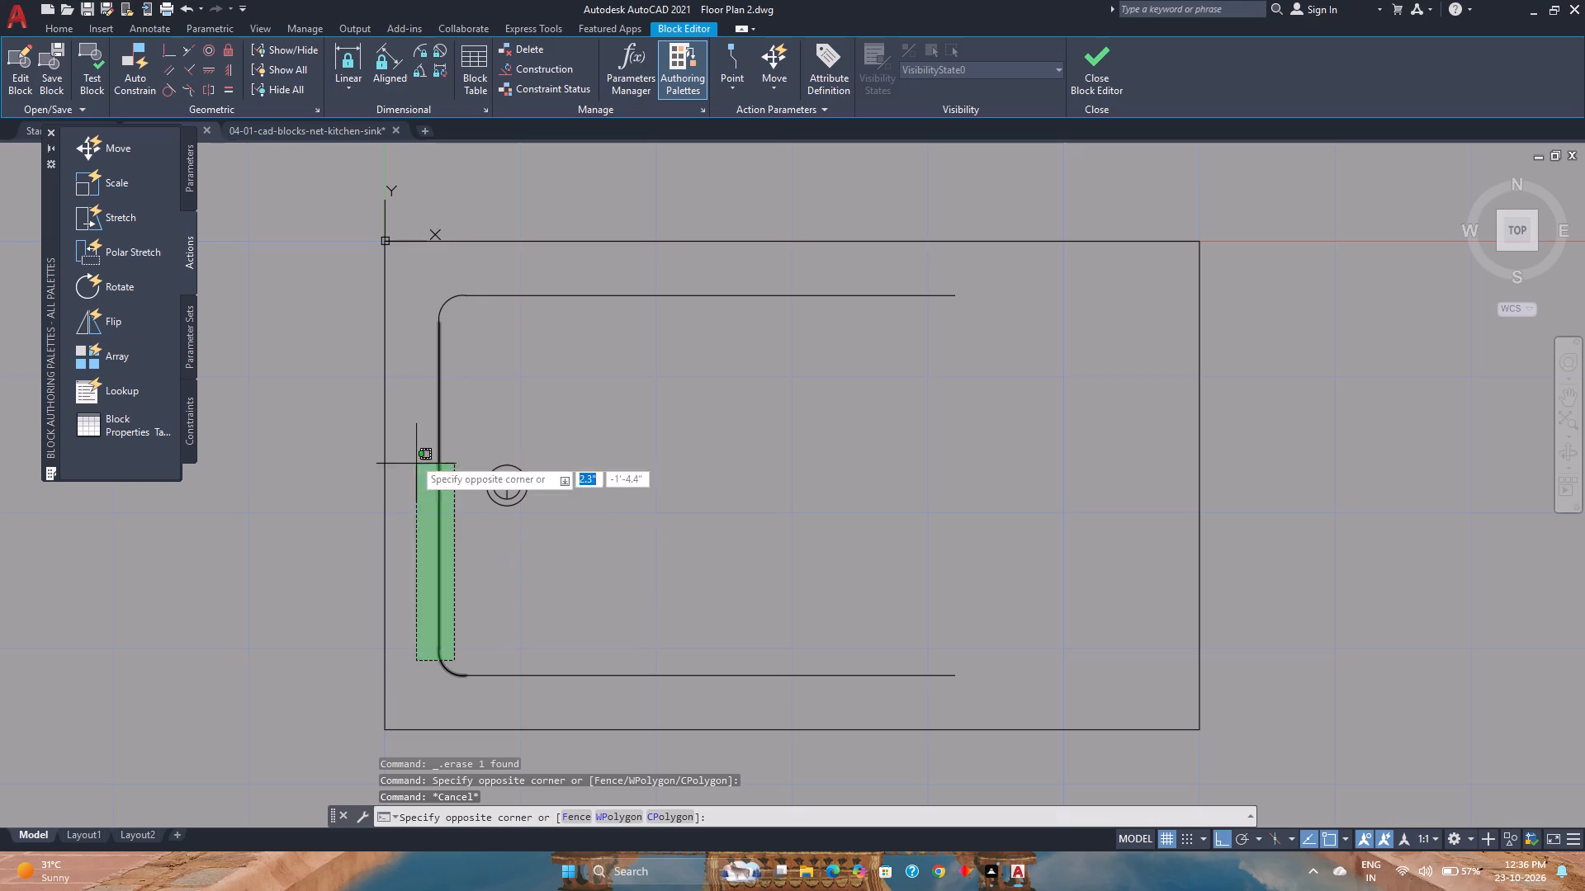
{"action": "left_click", "coordinate": [403, 316]}
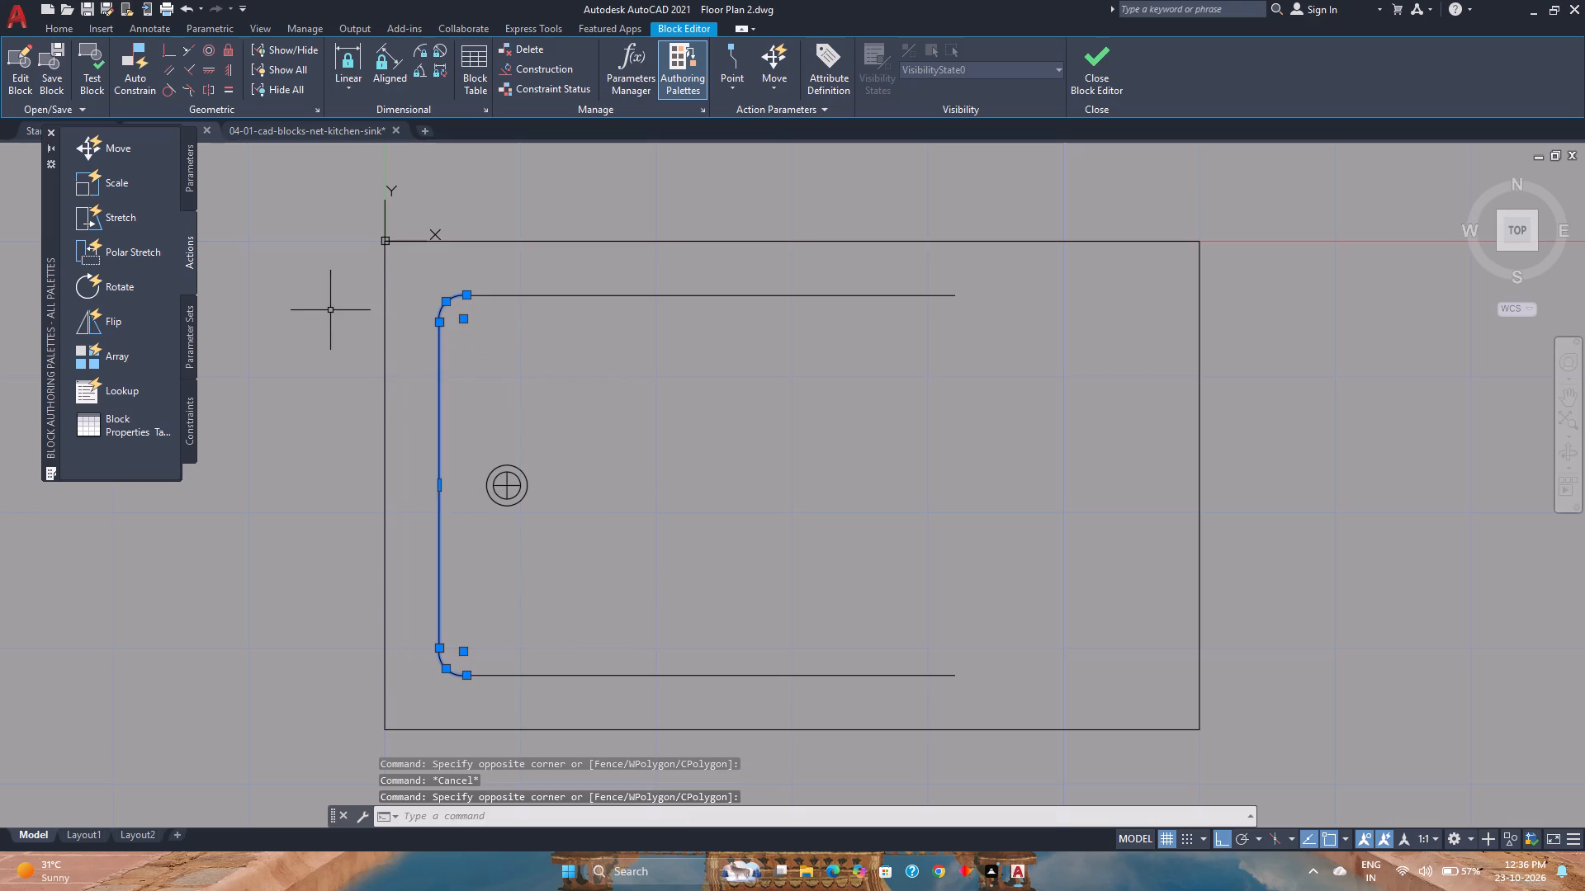
{"action": "left_click", "coordinate": [68, 25]}
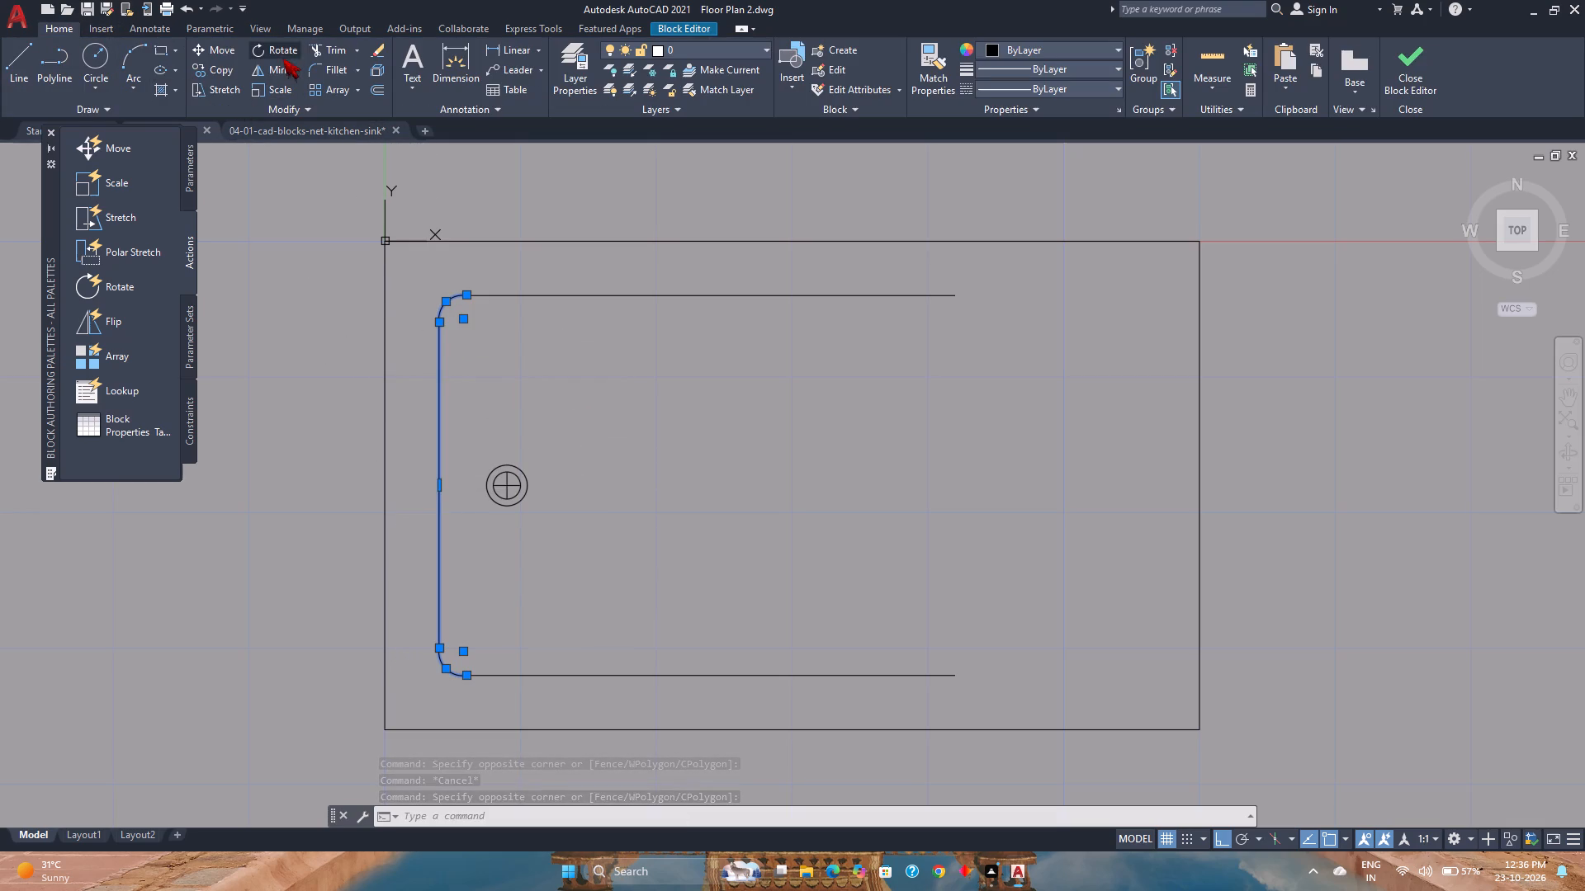
{"action": "left_click", "coordinate": [282, 64]}
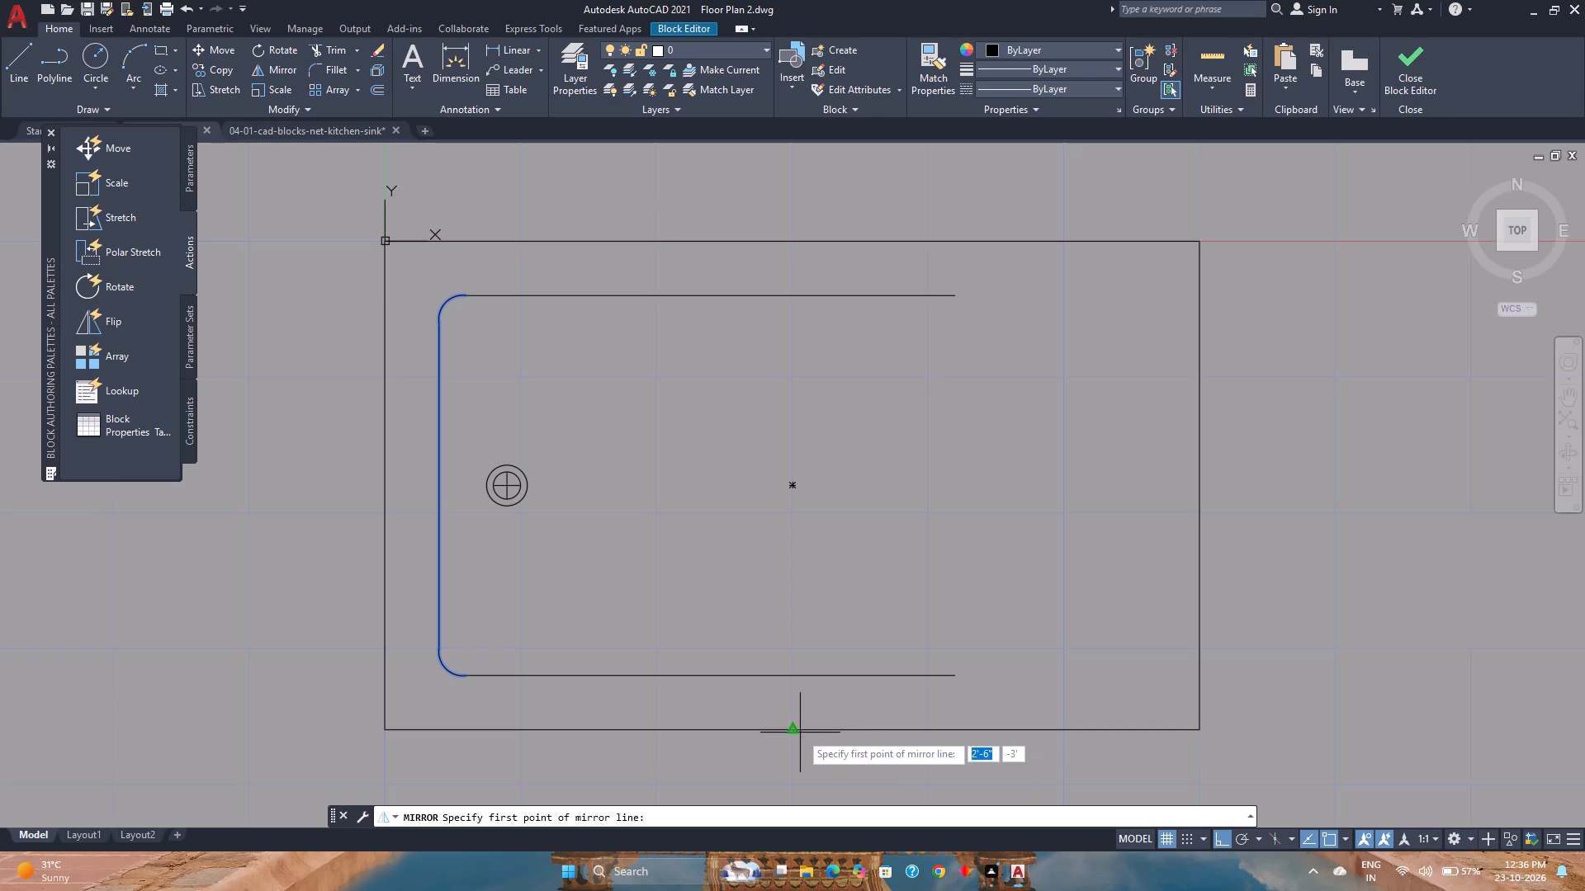
{"action": "left_click", "coordinate": [793, 730]}
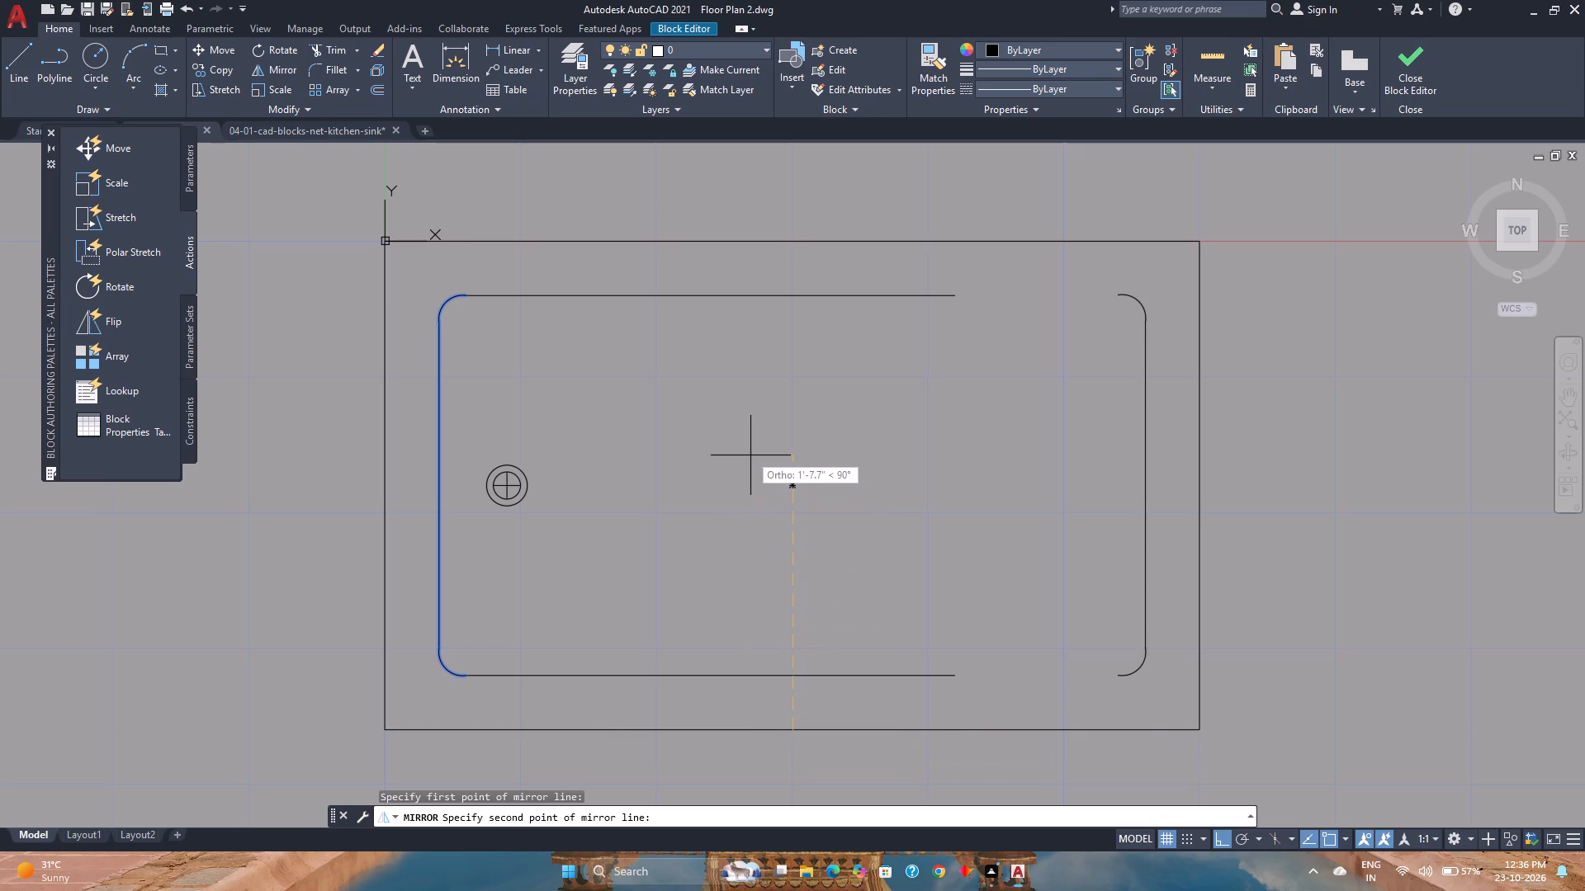
{"action": "left_click", "coordinate": [750, 443]}
{"action": "left_click", "coordinate": [783, 497]}
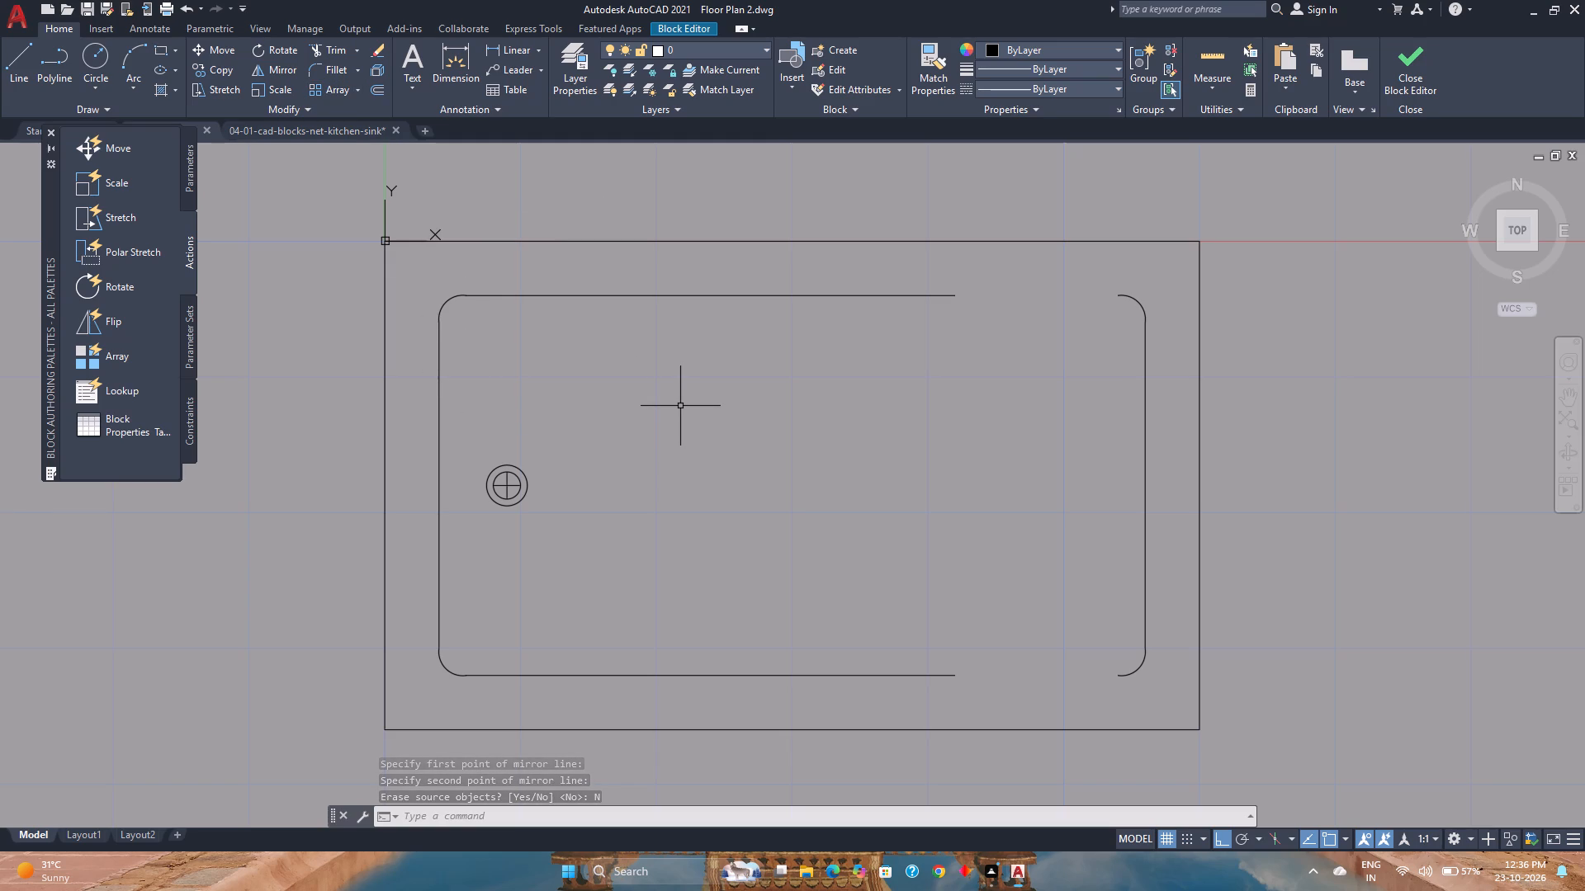
Extend the basin's two long edges to meet the mirrored corner arcs.
{"action": "key", "text": "e"}
{"action": "key", "text": "x"}
{"action": "key", "text": "Return"}
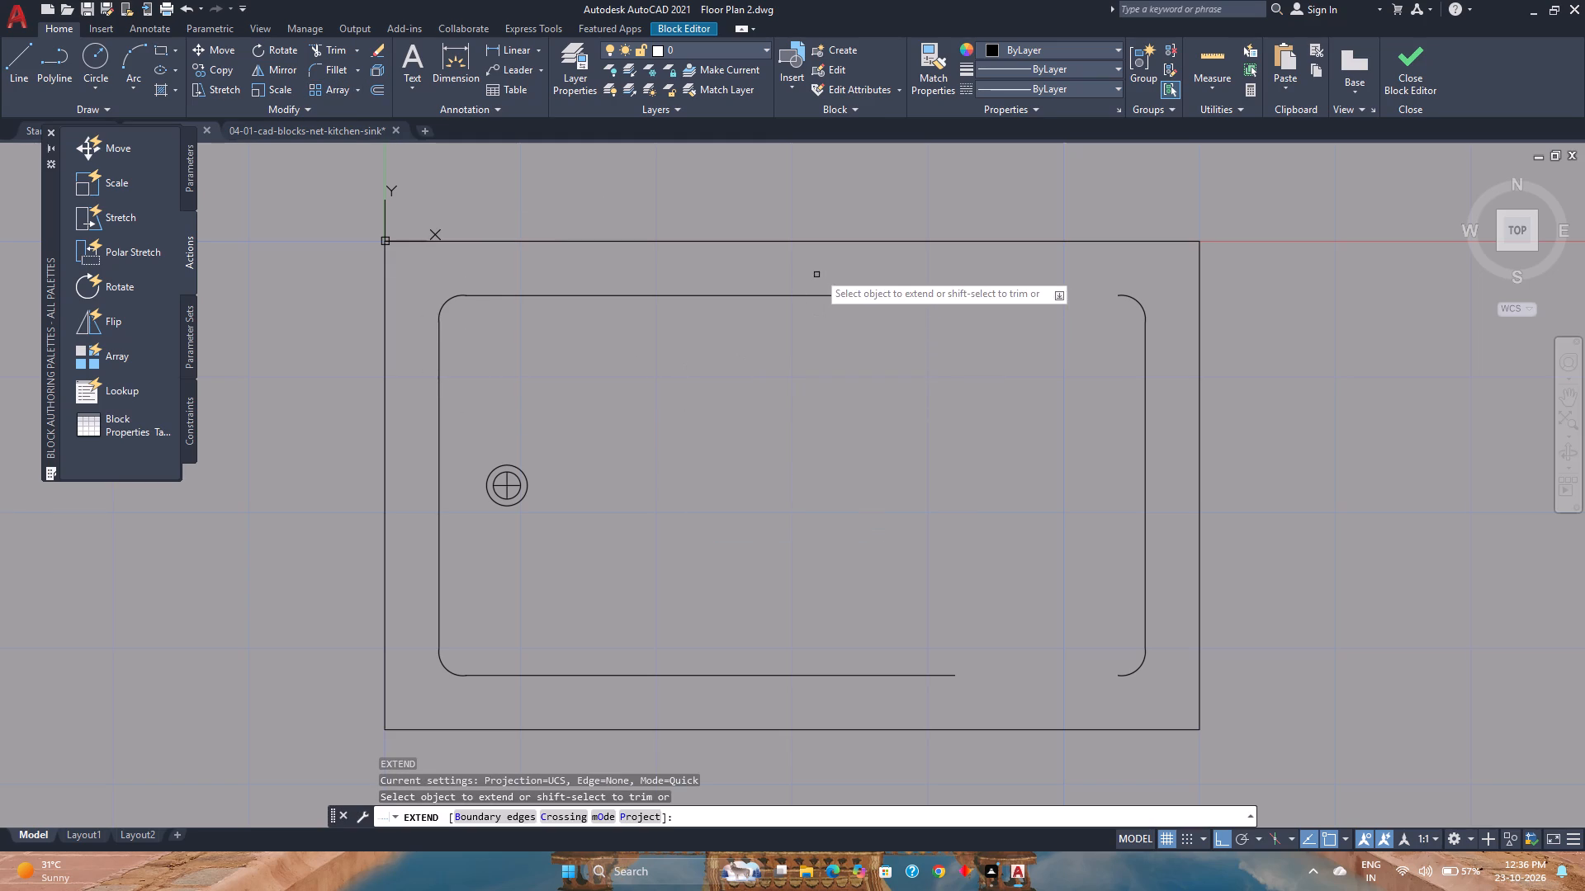
{"action": "left_click", "coordinate": [830, 267]}
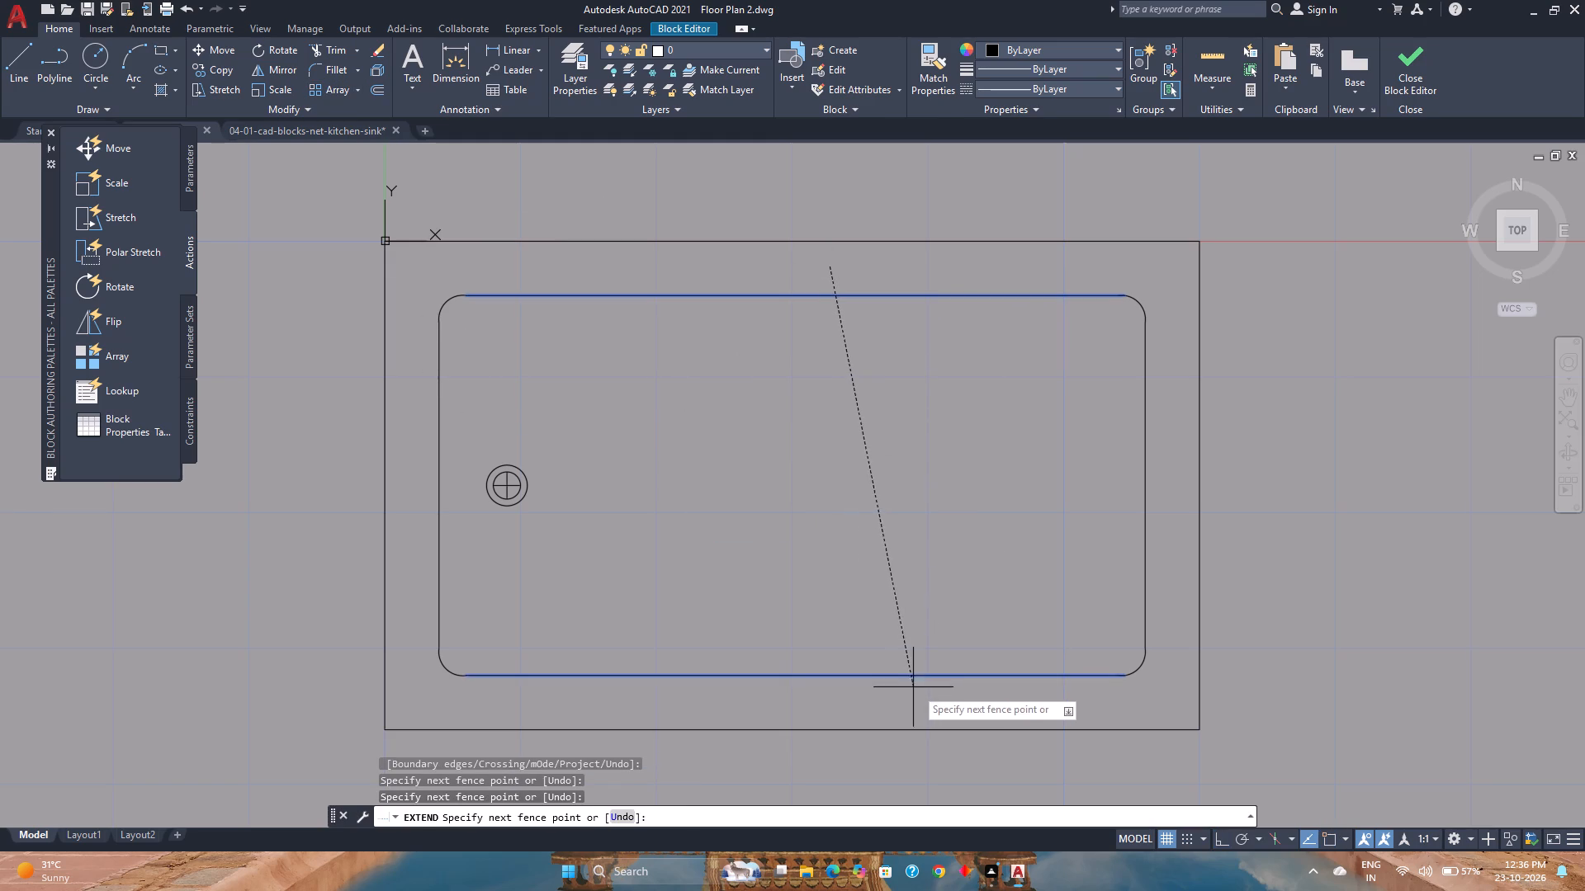
{"action": "left_click", "coordinate": [916, 688]}
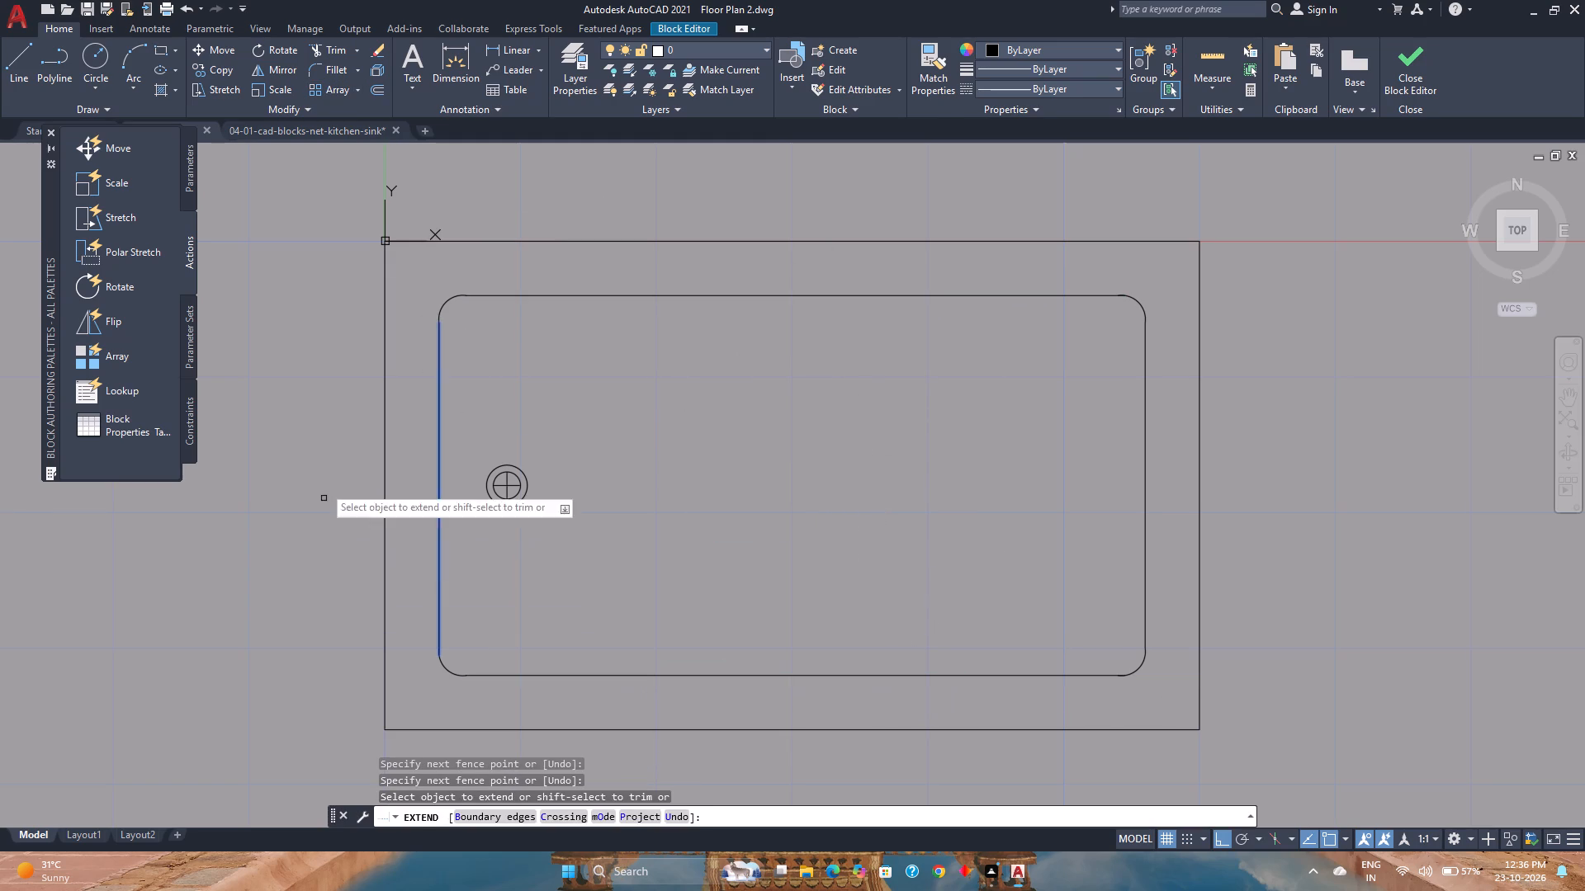
{"action": "key", "text": "Escape"}
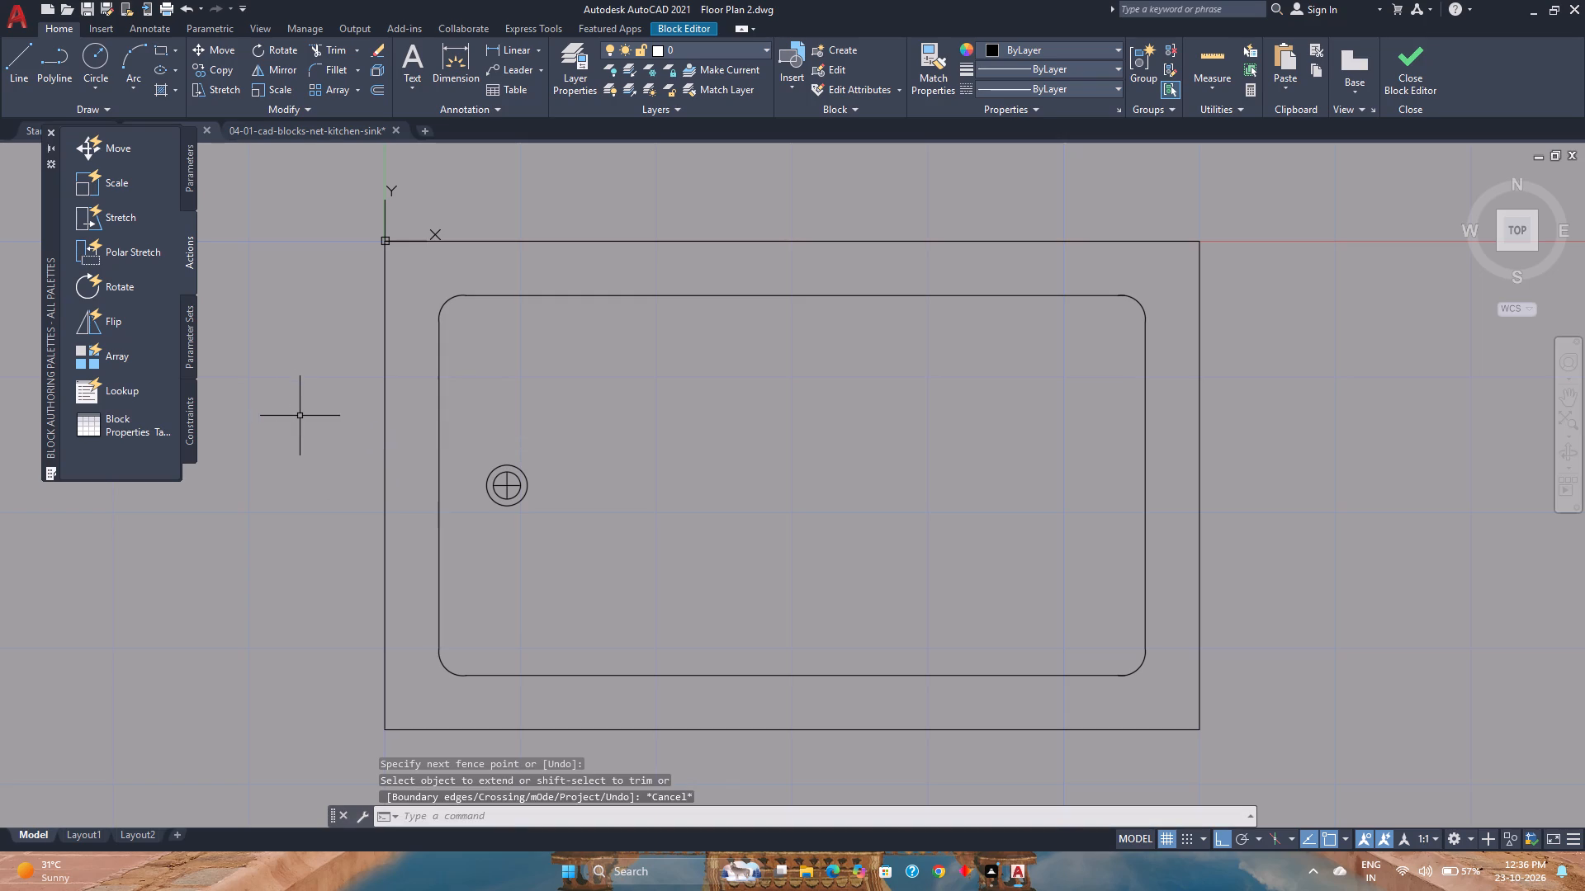
Fillet all four corners of the tub's outer outline with a 6" radius, using the Multiple option for the last three.
{"action": "left_click", "coordinate": [329, 73]}
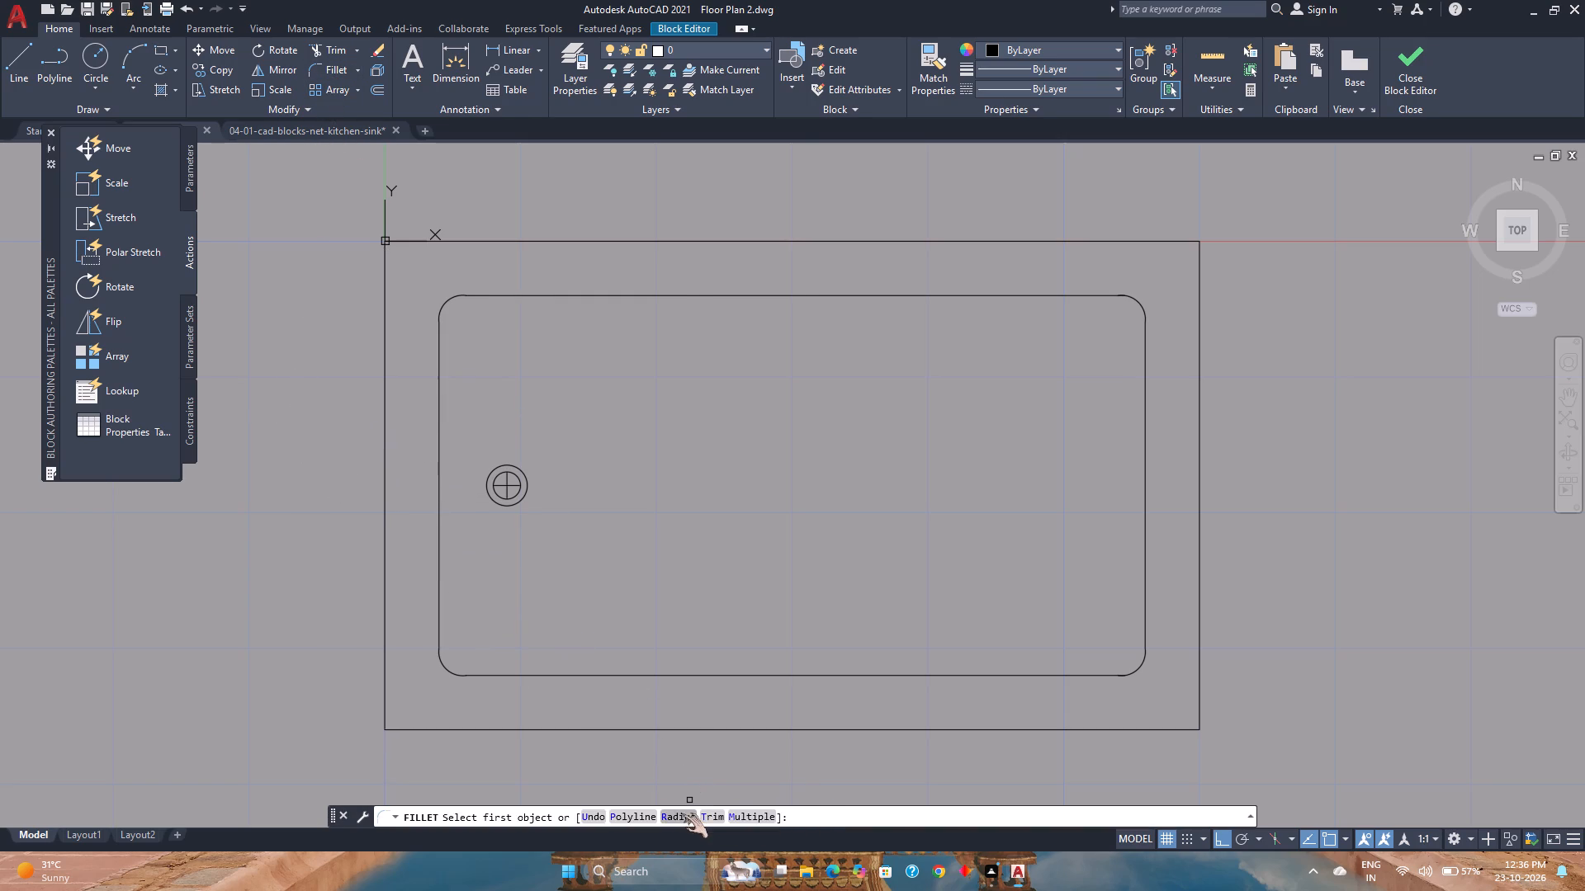
{"action": "left_click", "coordinate": [682, 813]}
{"action": "key", "text": "6"}
{"action": "key", "text": "Return"}
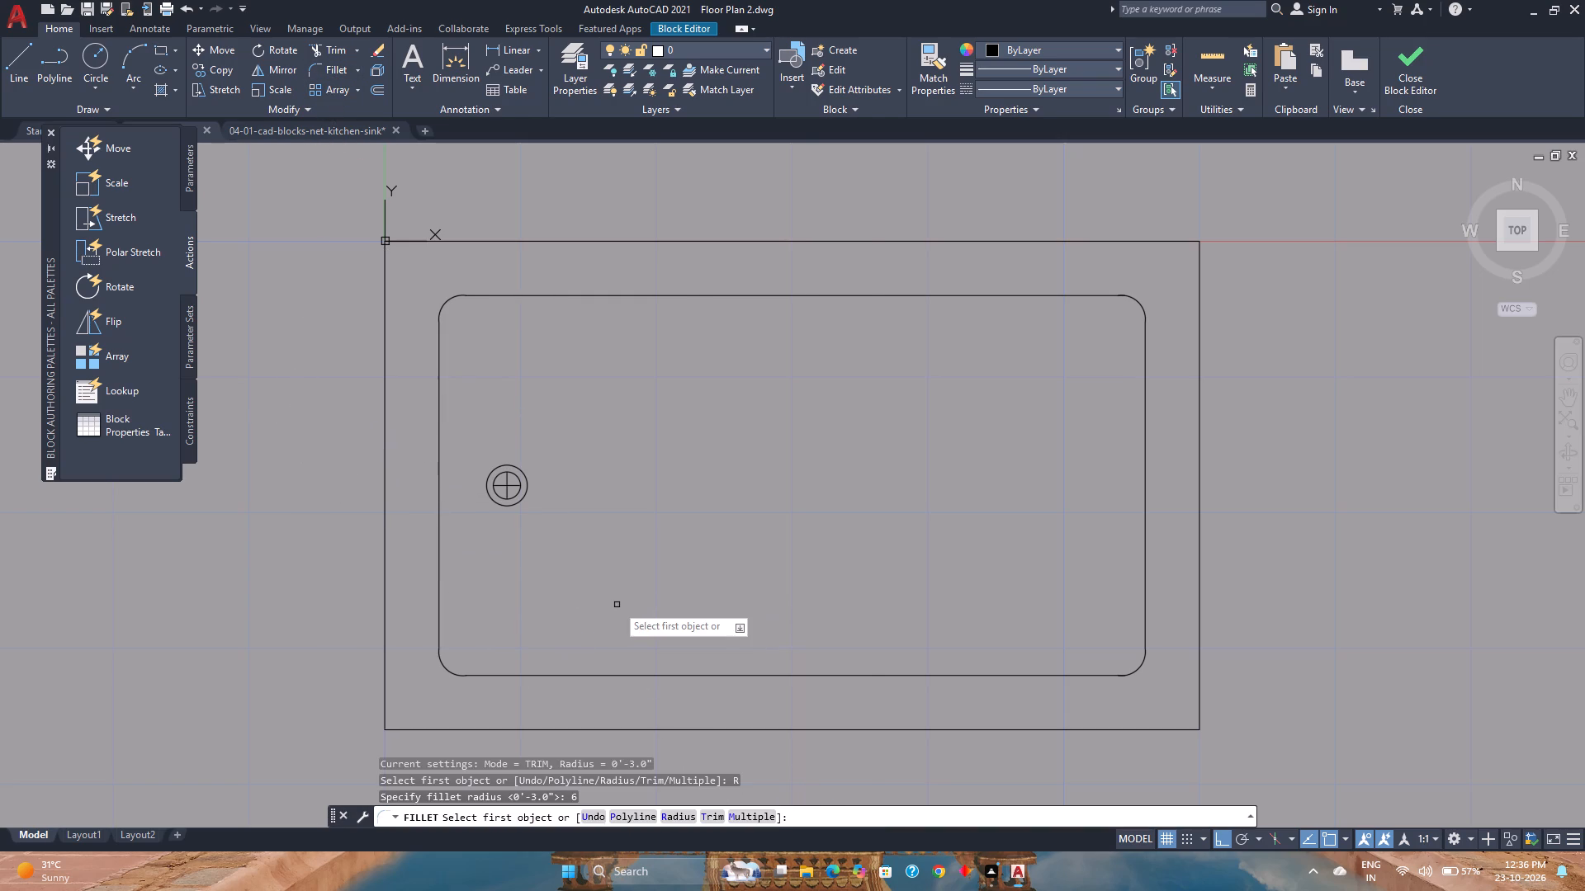
{"action": "left_click", "coordinate": [439, 728]}
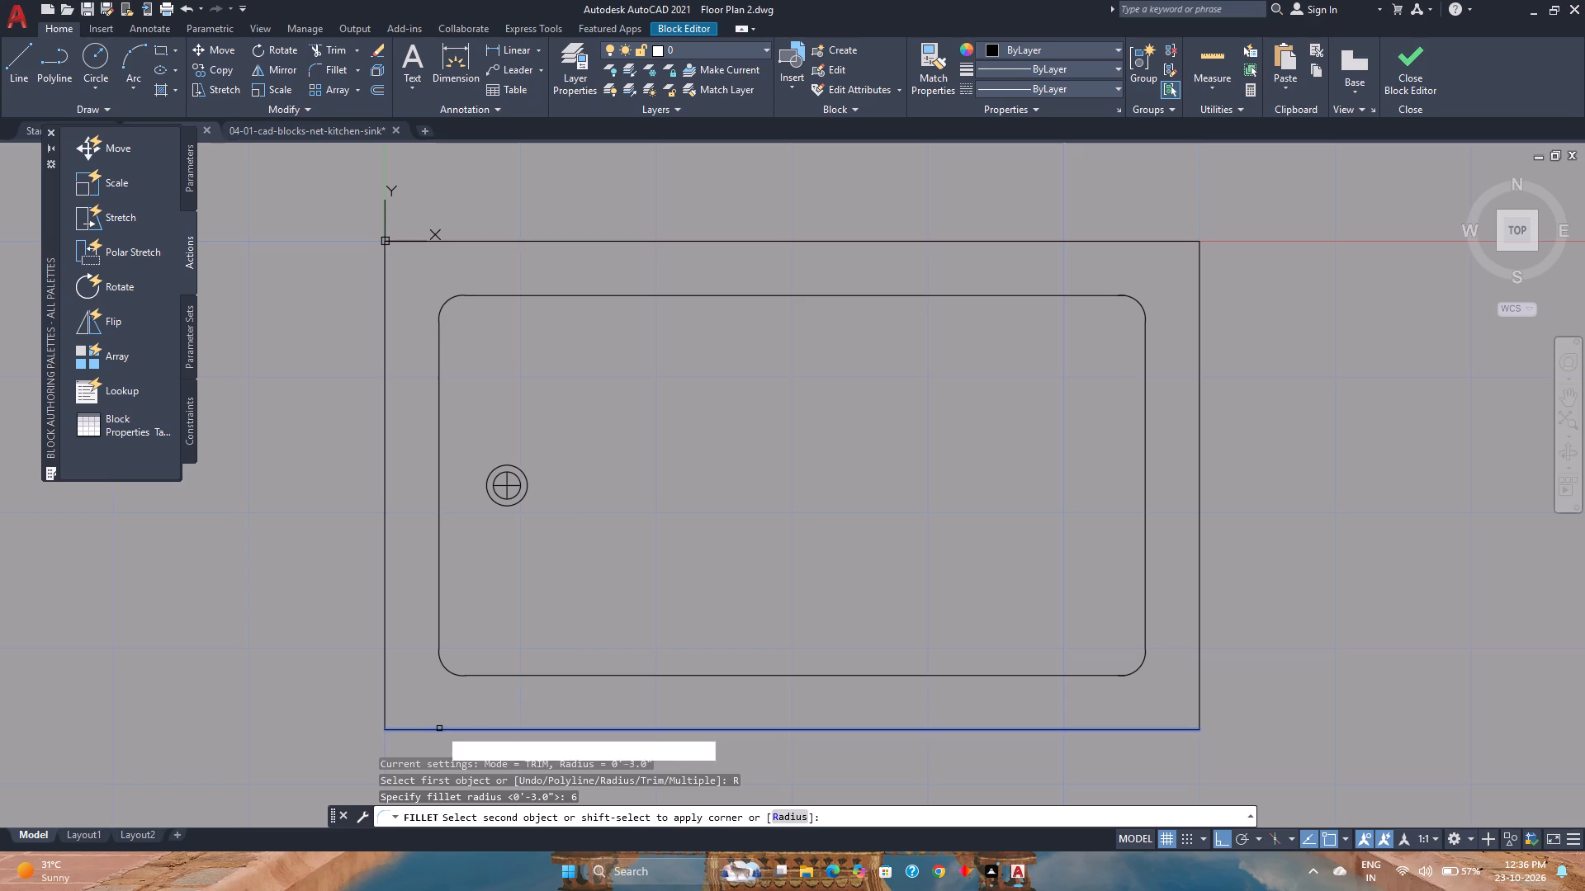
{"action": "left_click", "coordinate": [386, 610]}
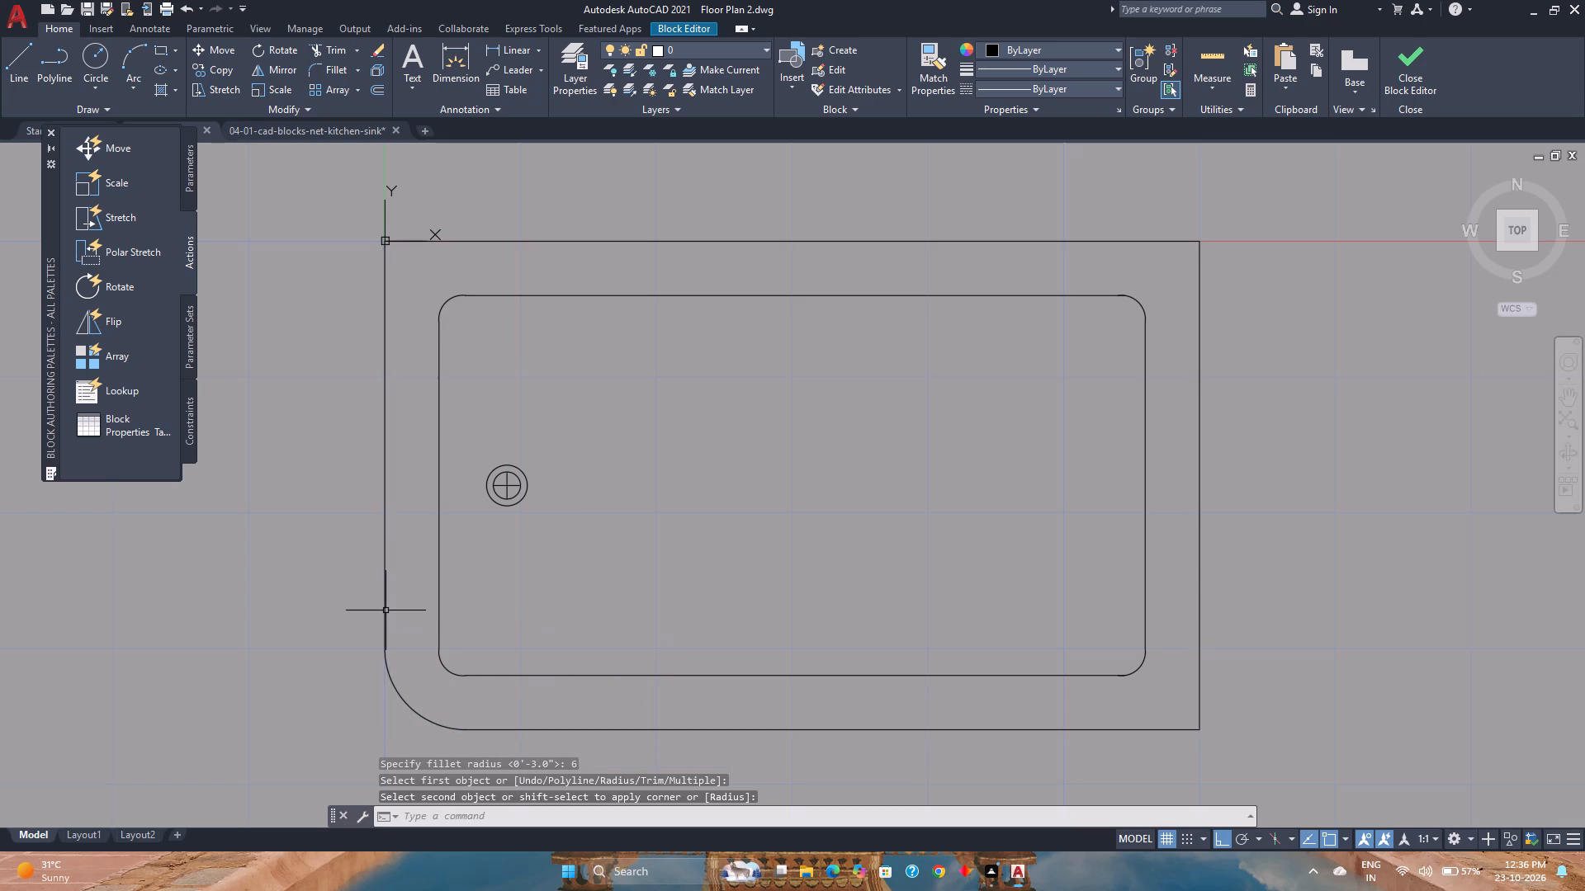
{"action": "key", "text": "space"}
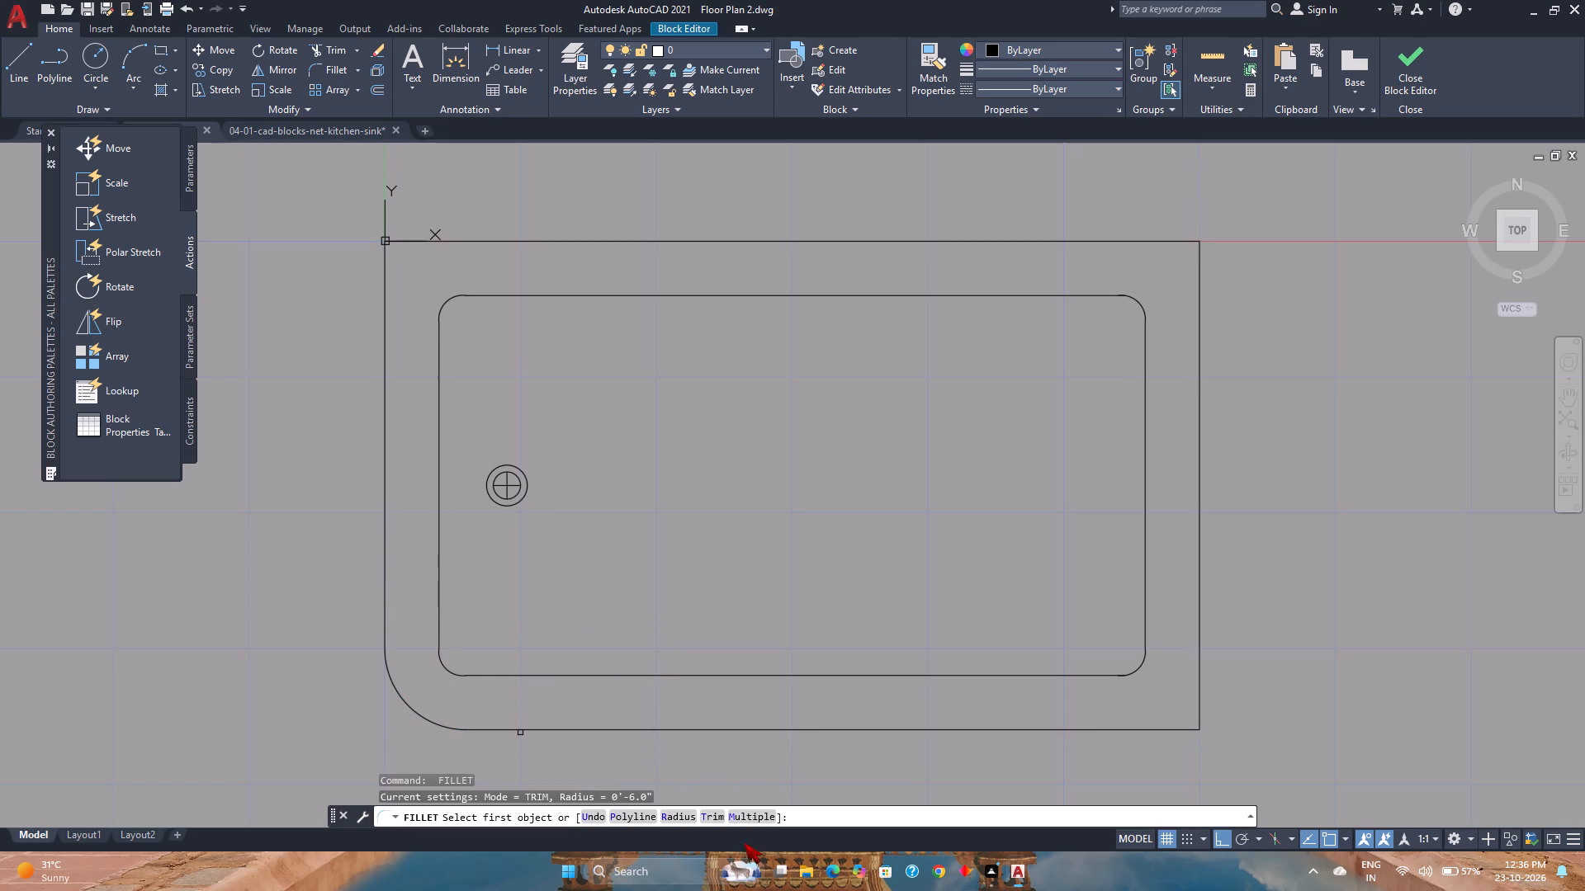
{"action": "key", "text": "m"}
{"action": "key", "text": "Return"}
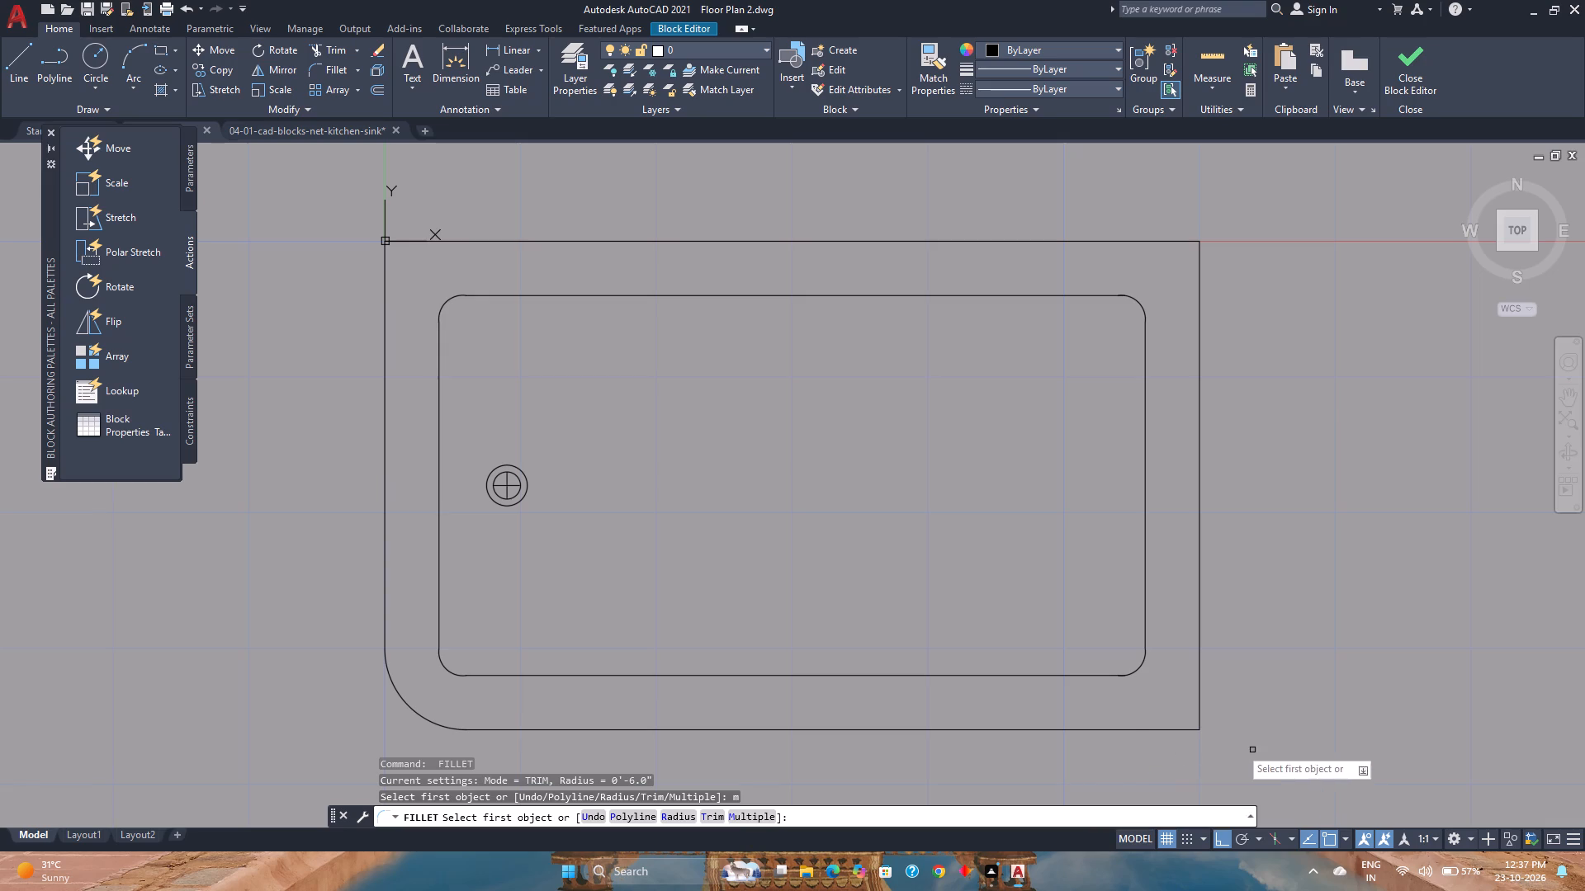
{"action": "left_click", "coordinate": [1118, 728]}
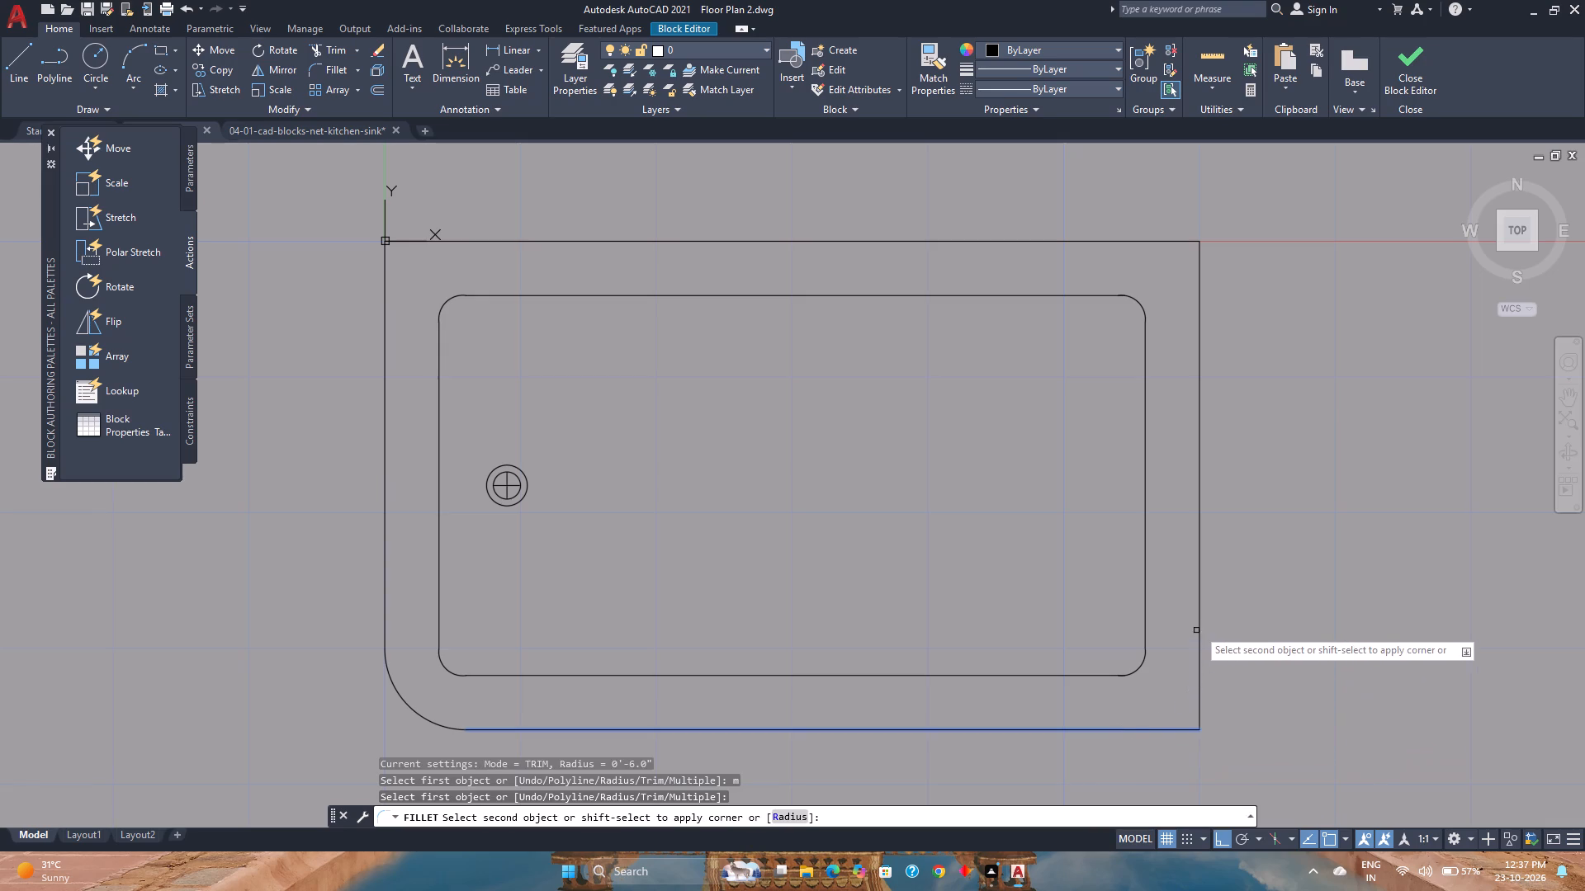
{"action": "left_click", "coordinate": [1199, 627]}
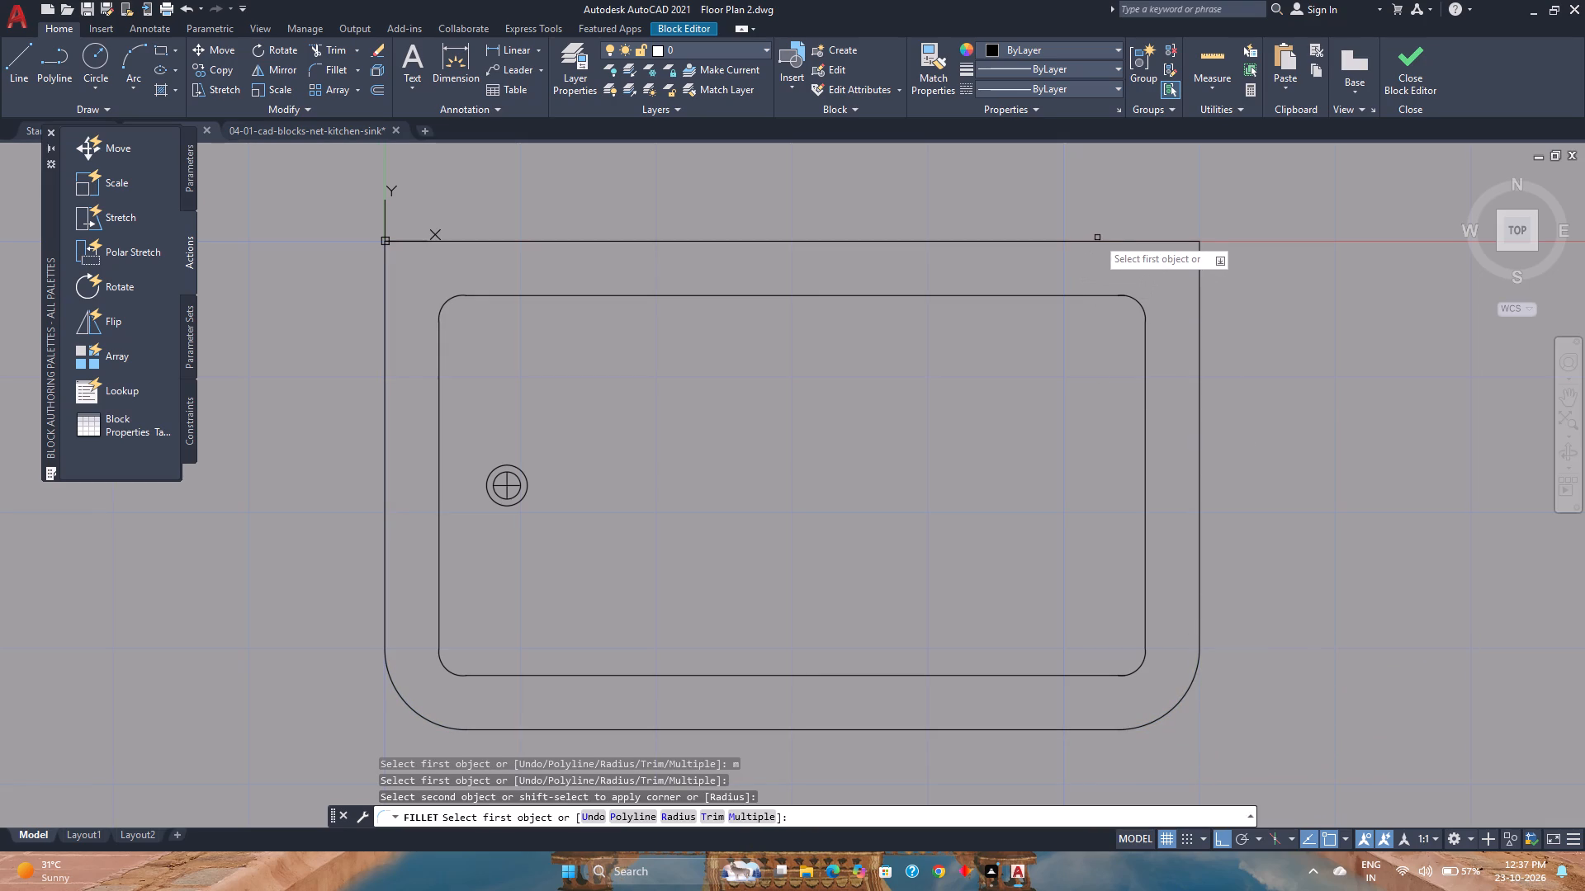
{"action": "left_click", "coordinate": [1097, 241]}
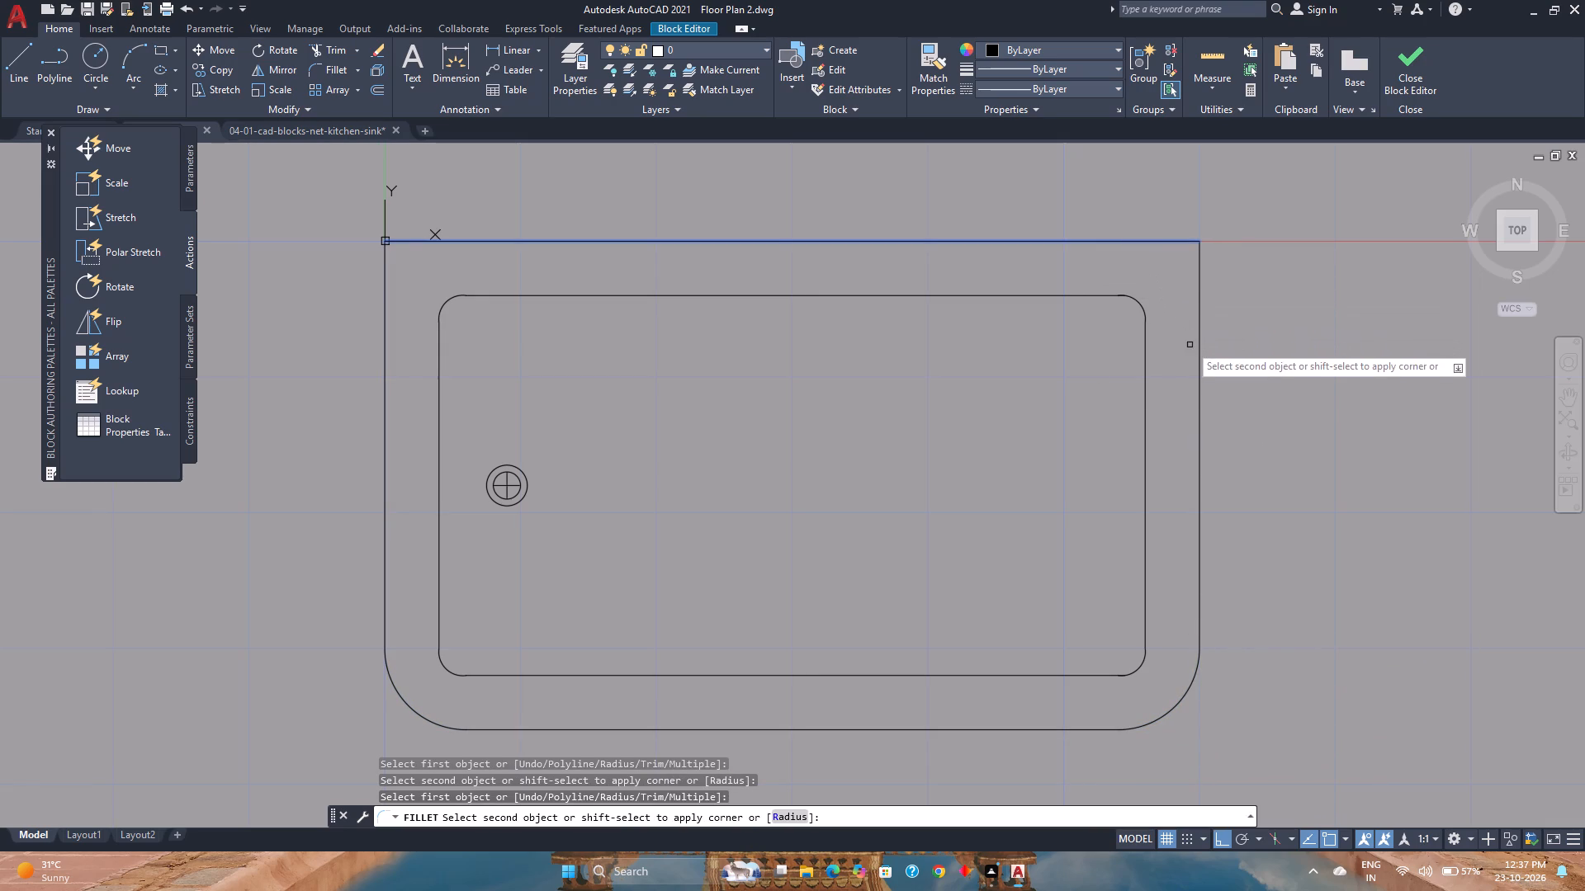
{"action": "left_click", "coordinate": [1198, 362]}
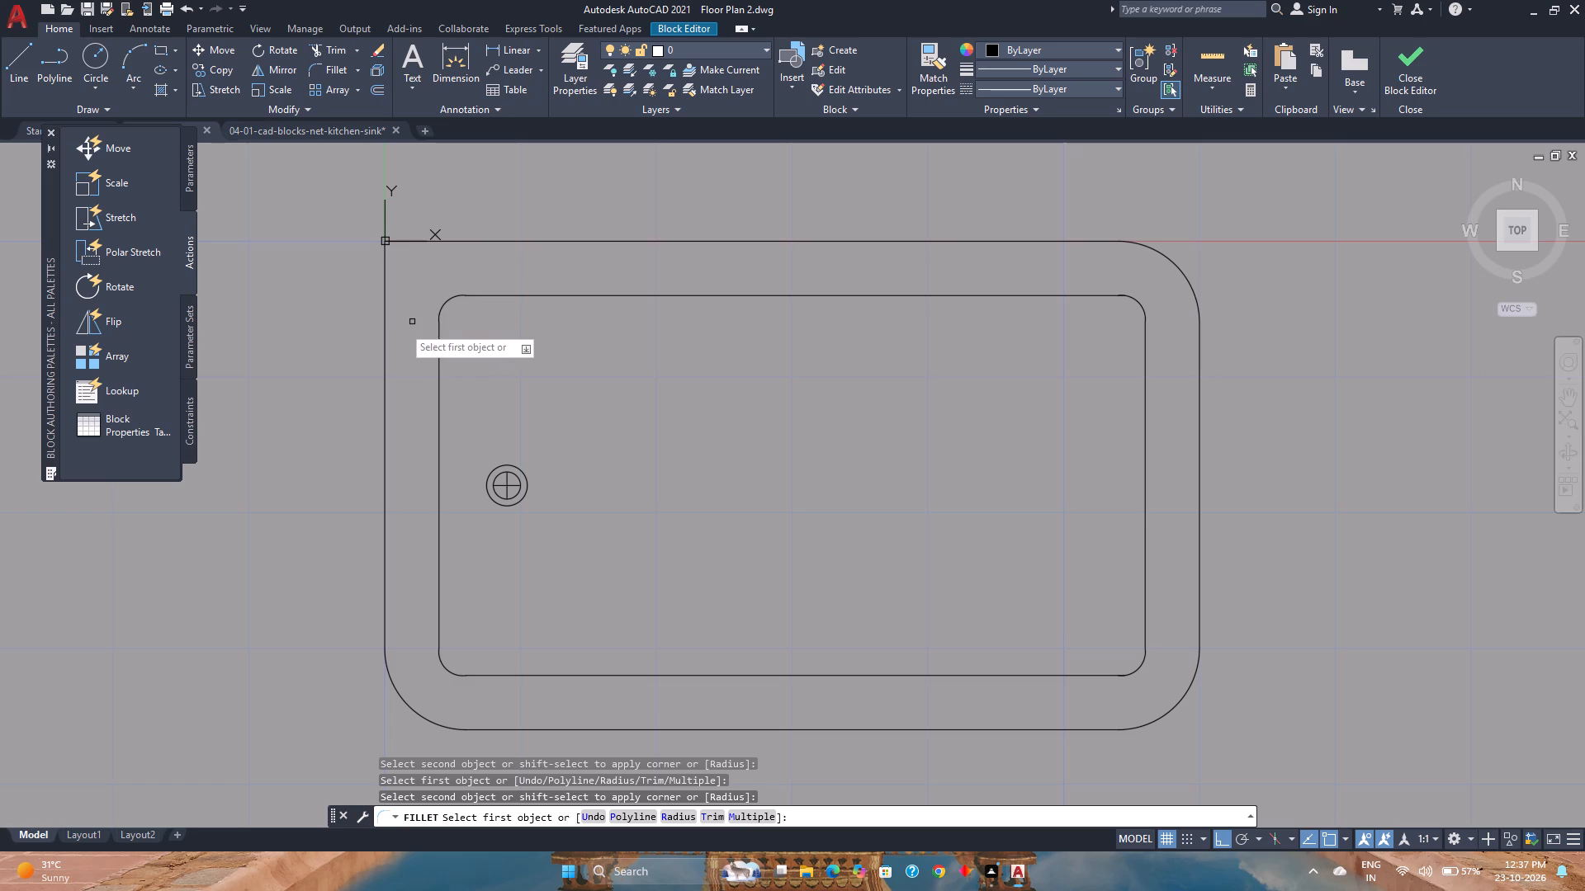
{"action": "left_click", "coordinate": [386, 339]}
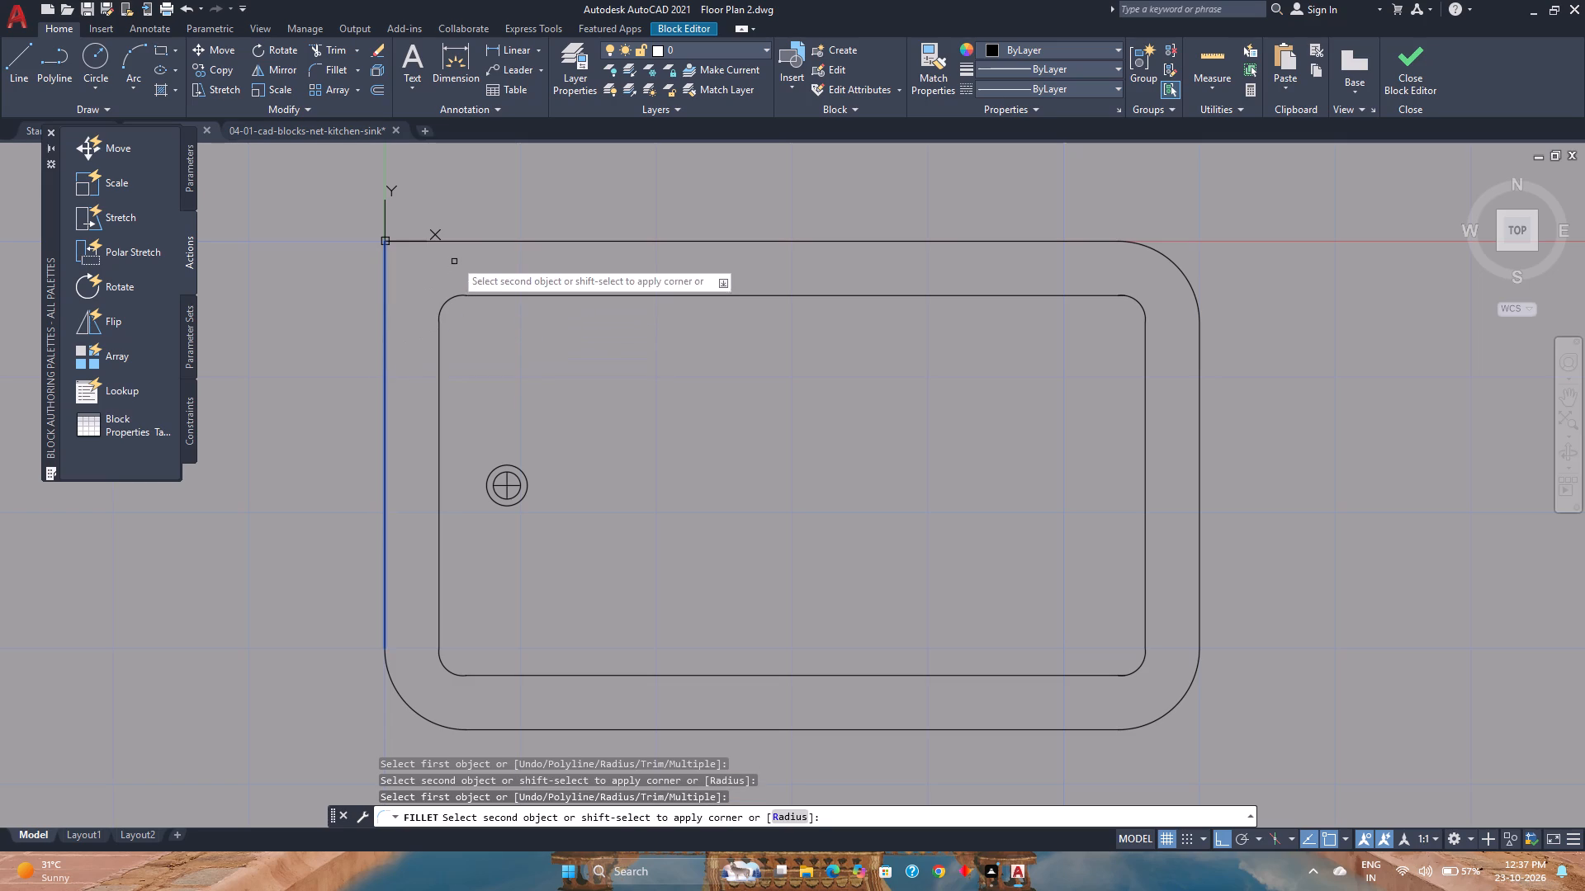
{"action": "left_click", "coordinate": [474, 243]}
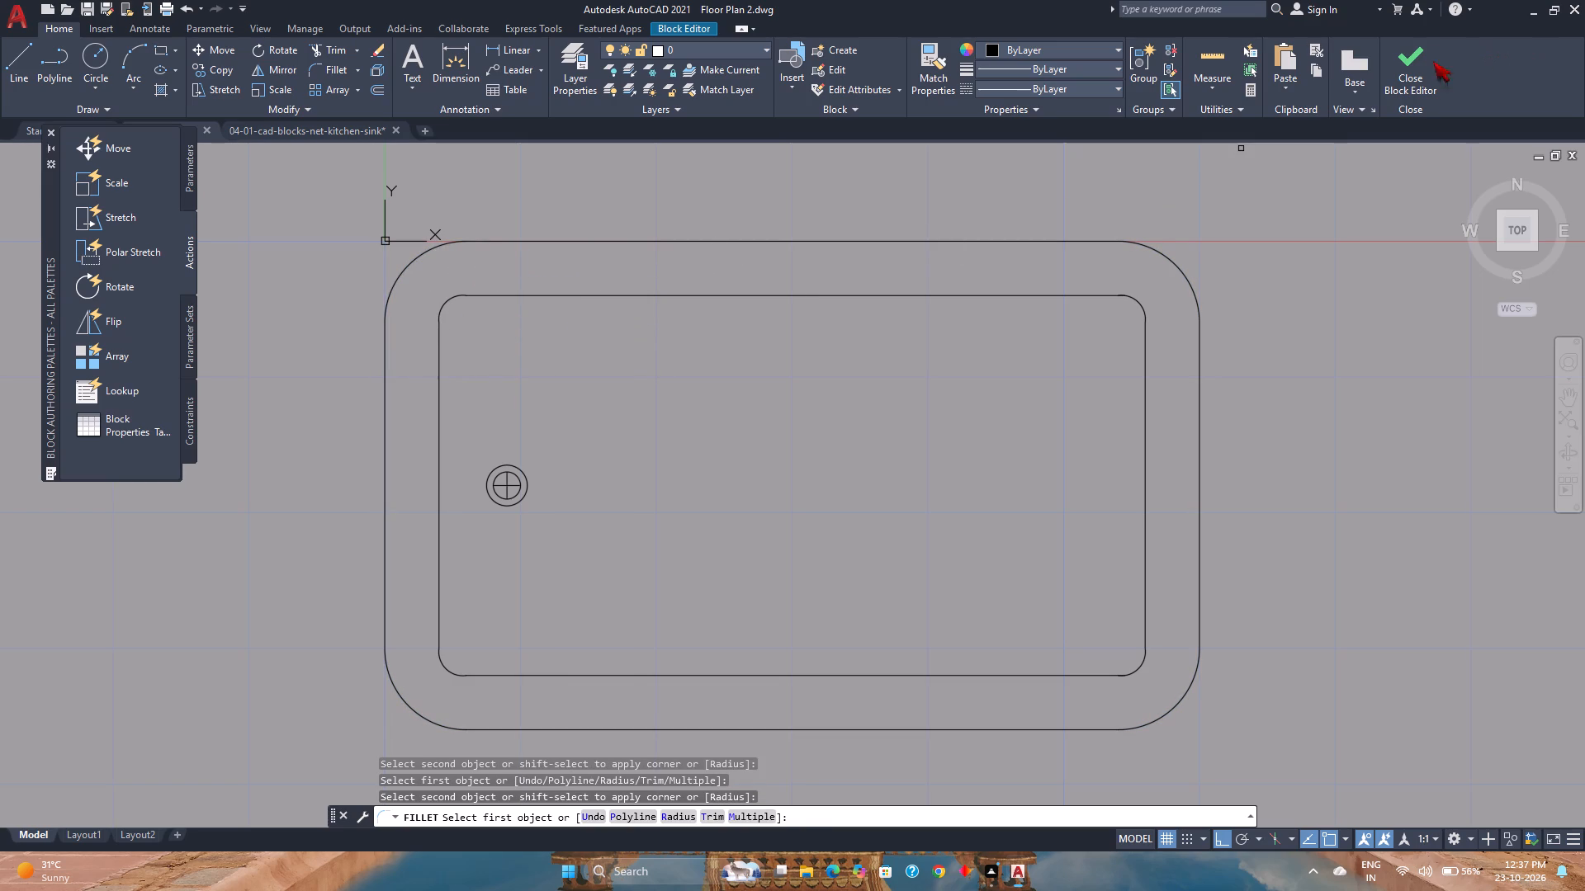
Close the block editor and save the changes to Bath Tub - 26 x 60 in.
{"action": "left_click", "coordinate": [1409, 69]}
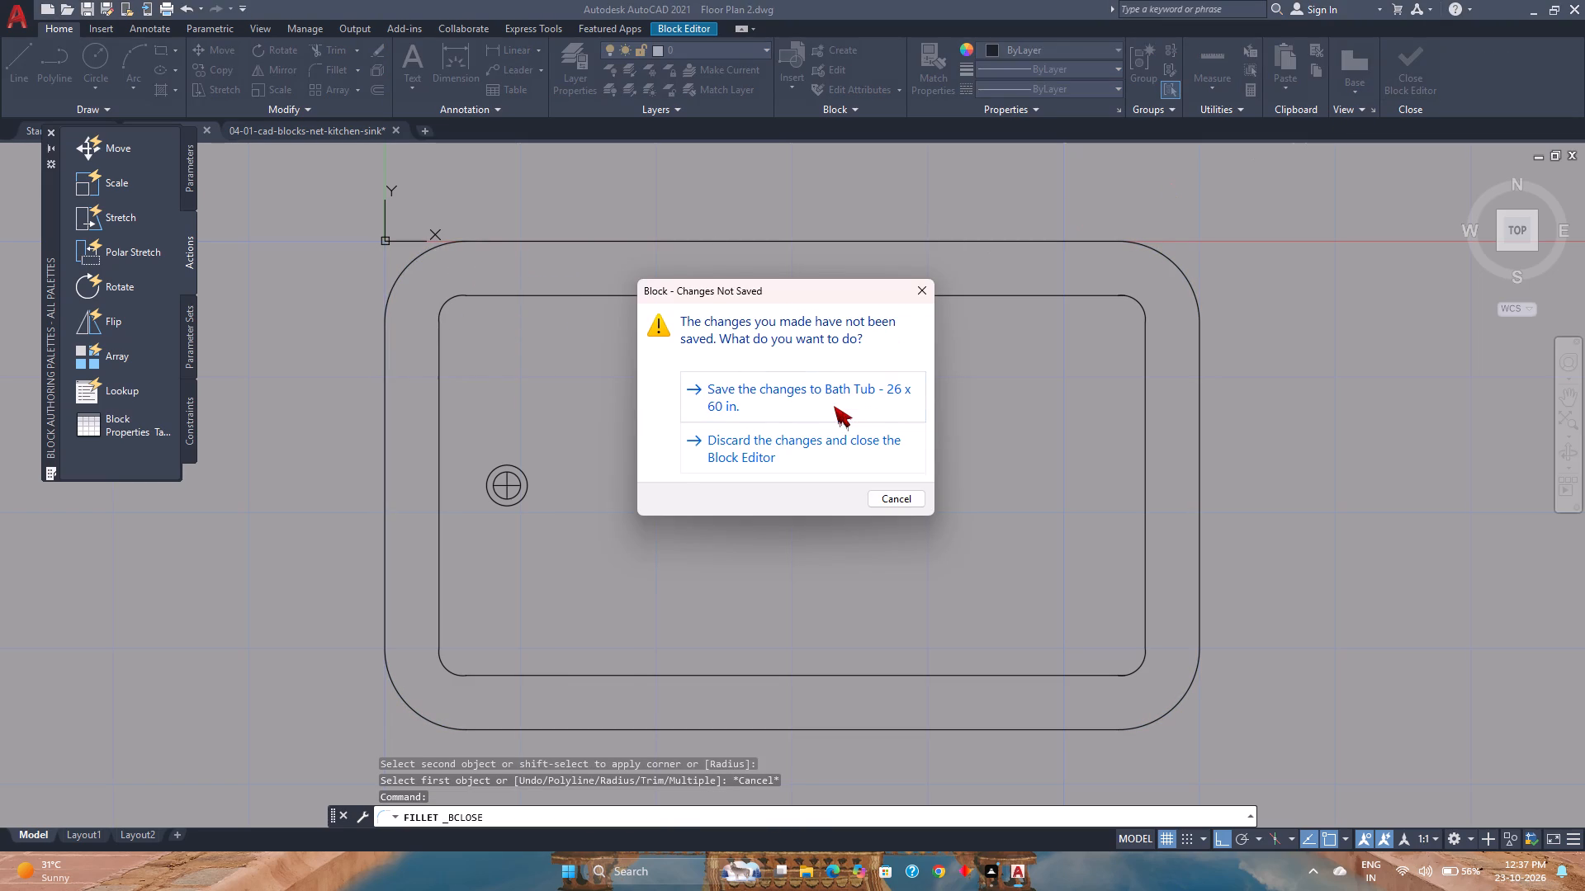
{"action": "left_click", "coordinate": [759, 398]}
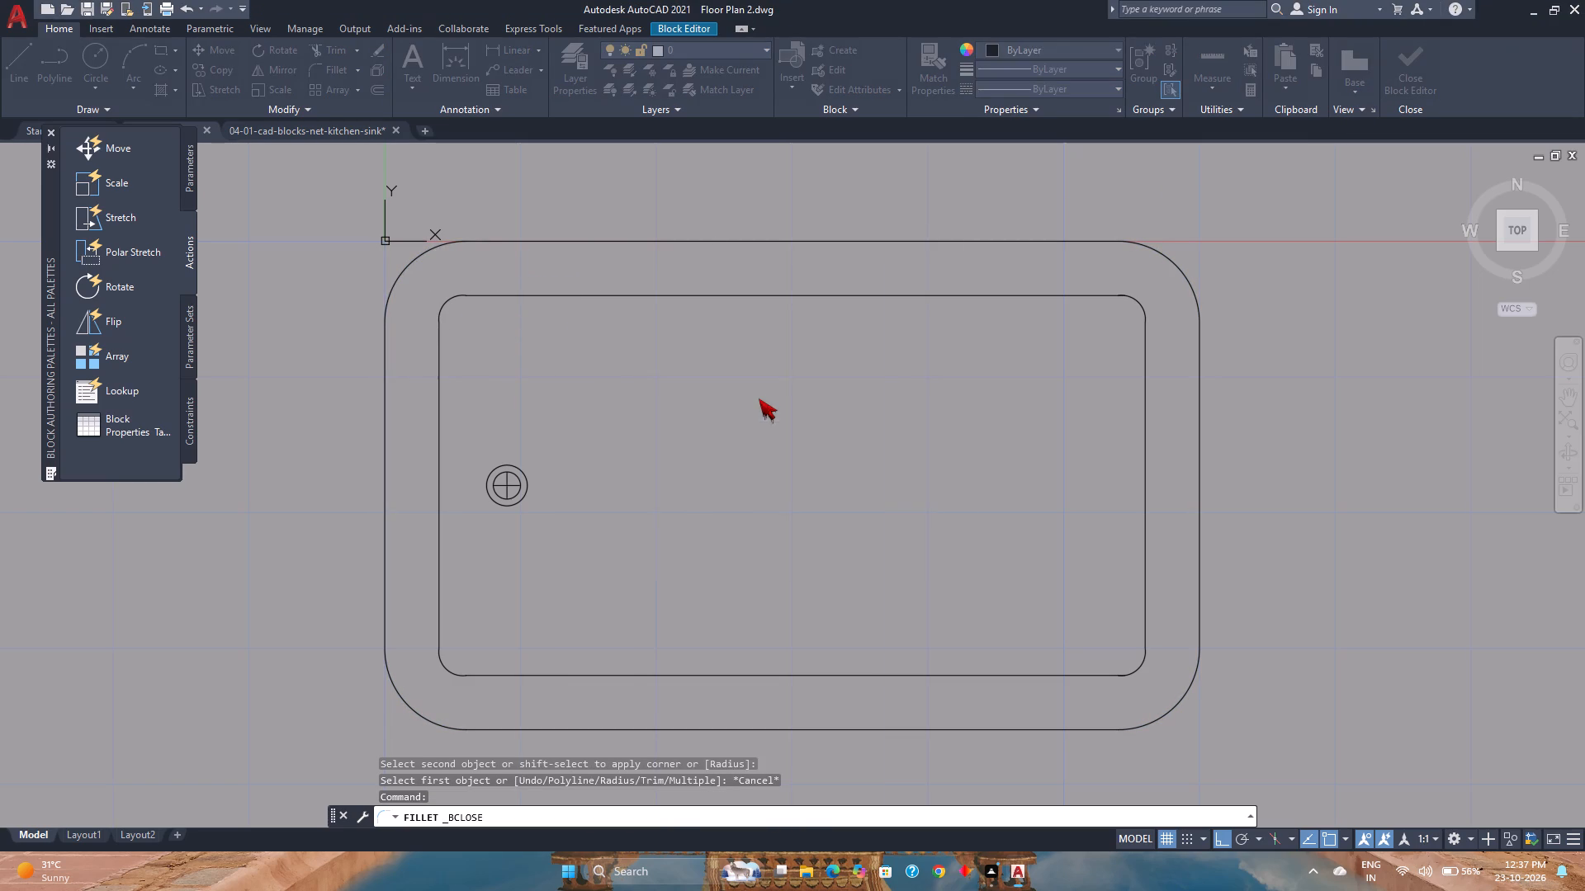
Move the bath tub block by its corner base point onto the upper edge of the rounded tub outline in the 20'2" x 7' Bath.
{"action": "left_click", "coordinate": [870, 483]}
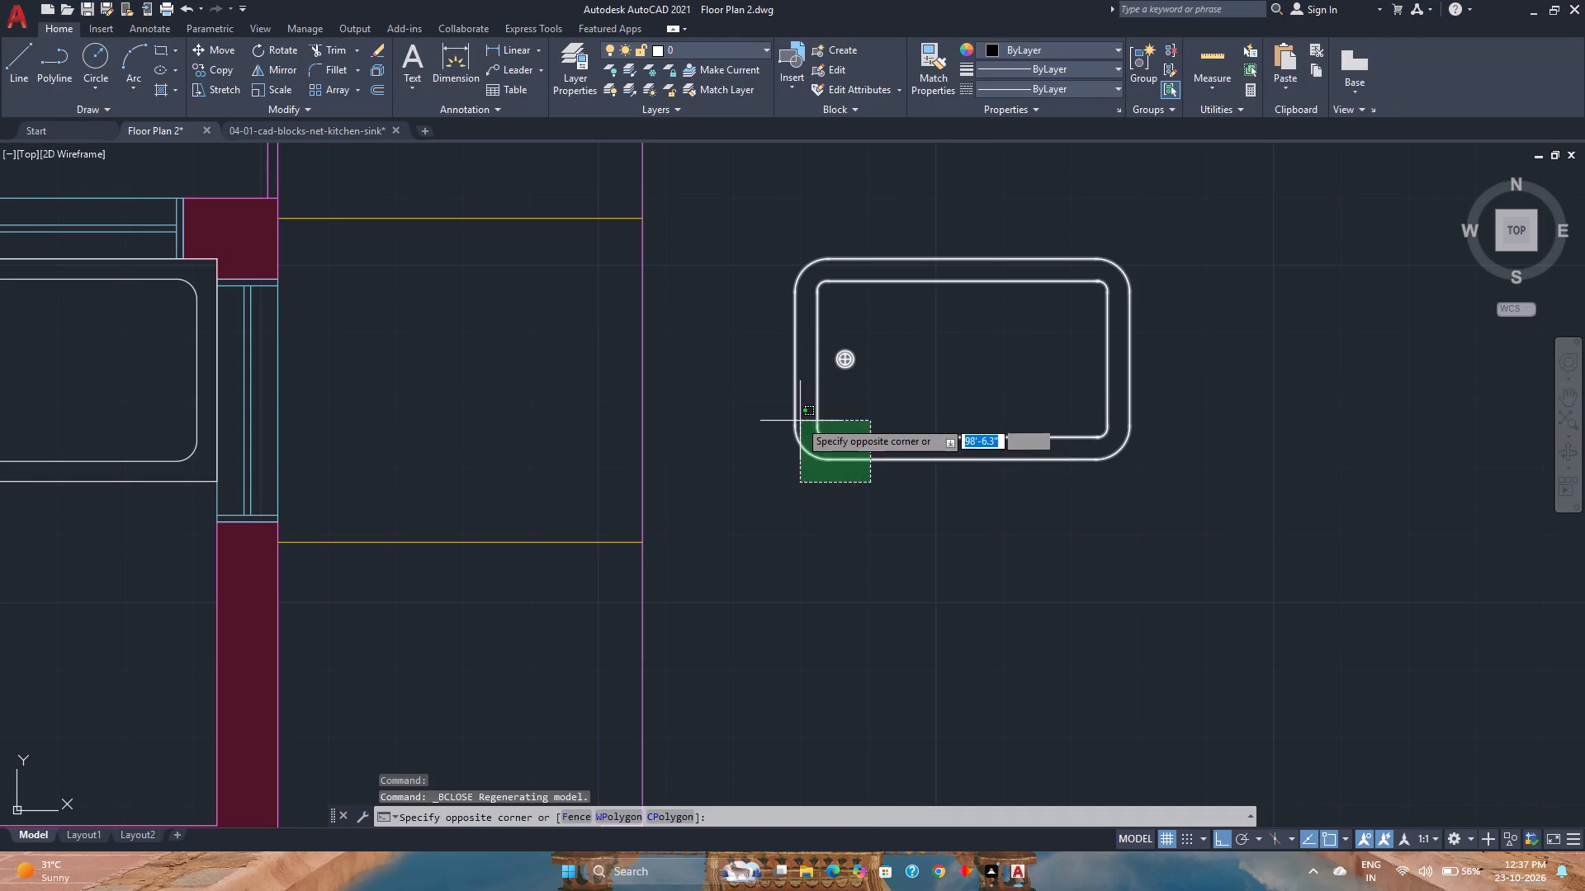
{"action": "left_click", "coordinate": [797, 418]}
{"action": "left_click", "coordinate": [796, 259]}
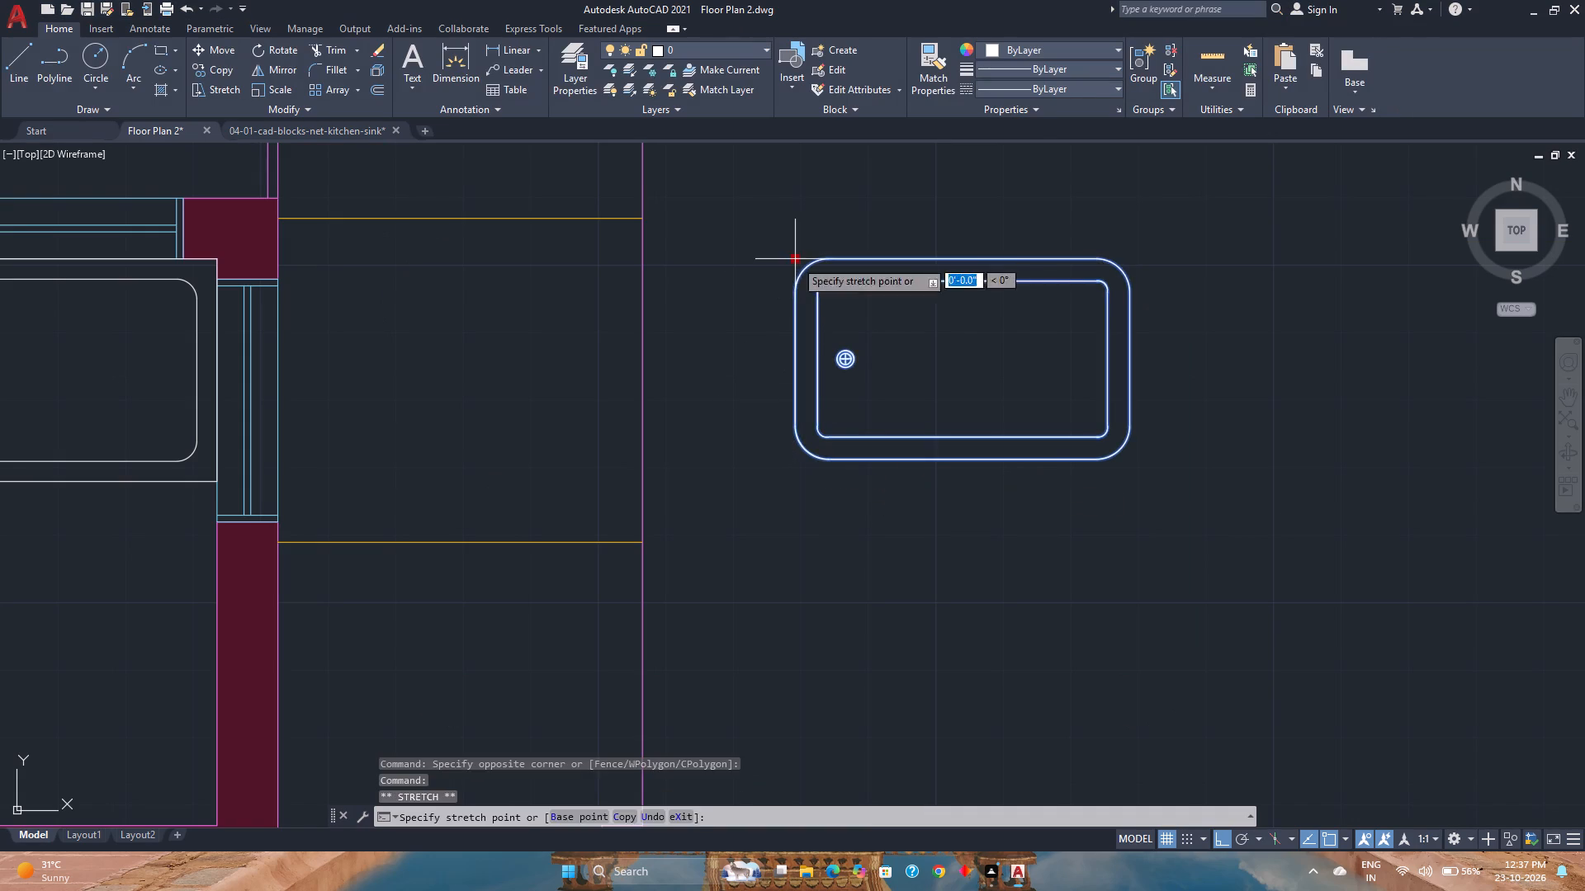
{"action": "scroll", "coordinate": [678, 304], "scroll_direction": "down", "scroll_amount": 3}
{"action": "scroll", "coordinate": [461, 314], "scroll_direction": "up", "scroll_amount": 2}
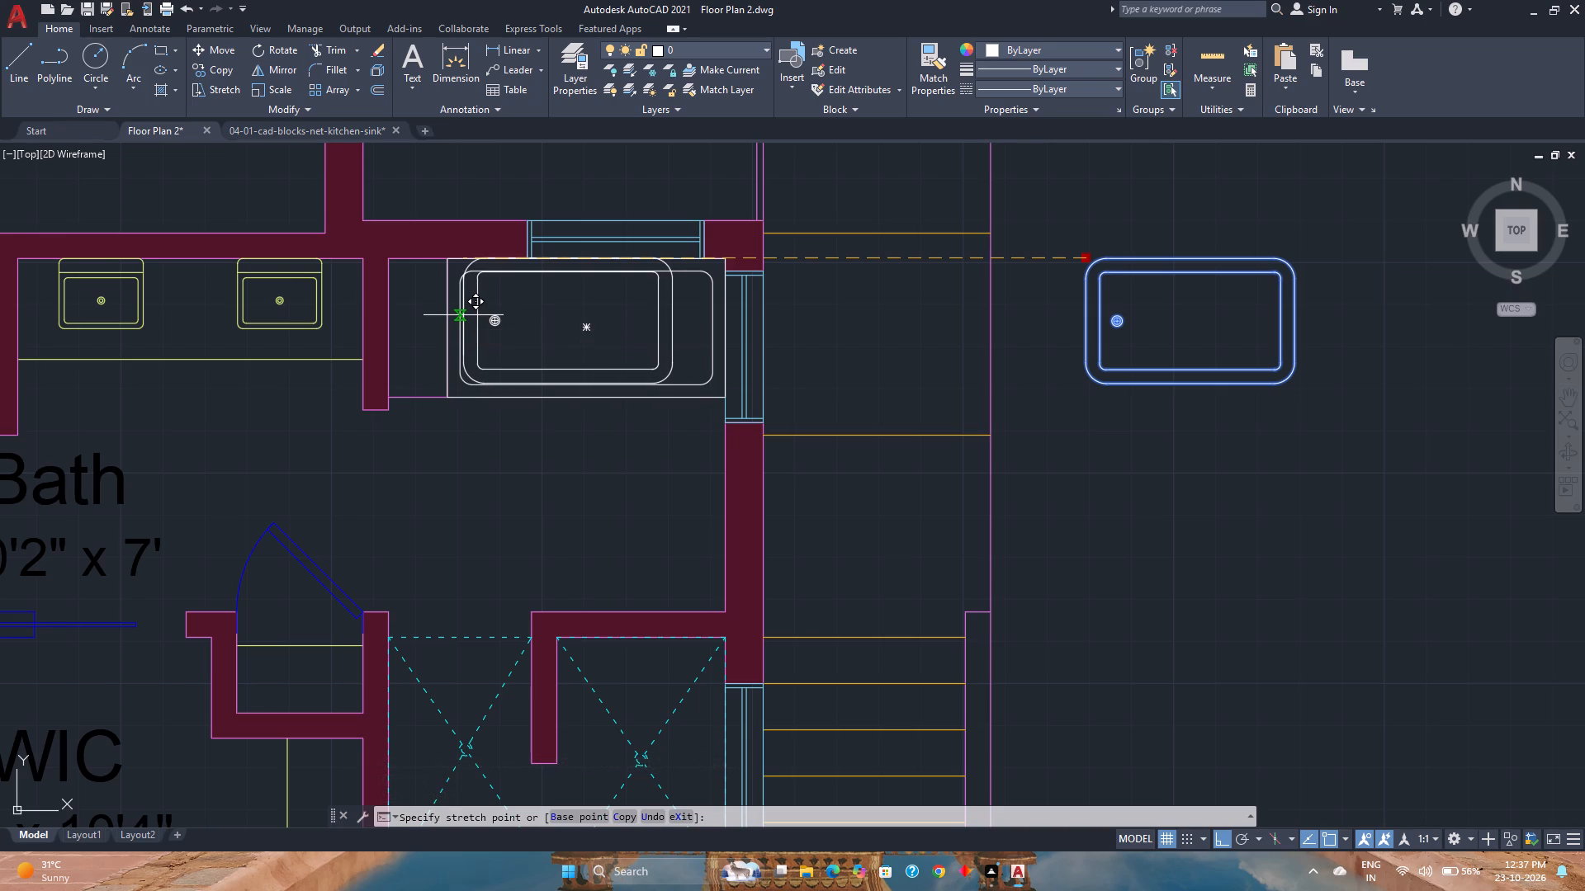
{"action": "scroll", "coordinate": [472, 280], "scroll_direction": "up", "scroll_amount": 3}
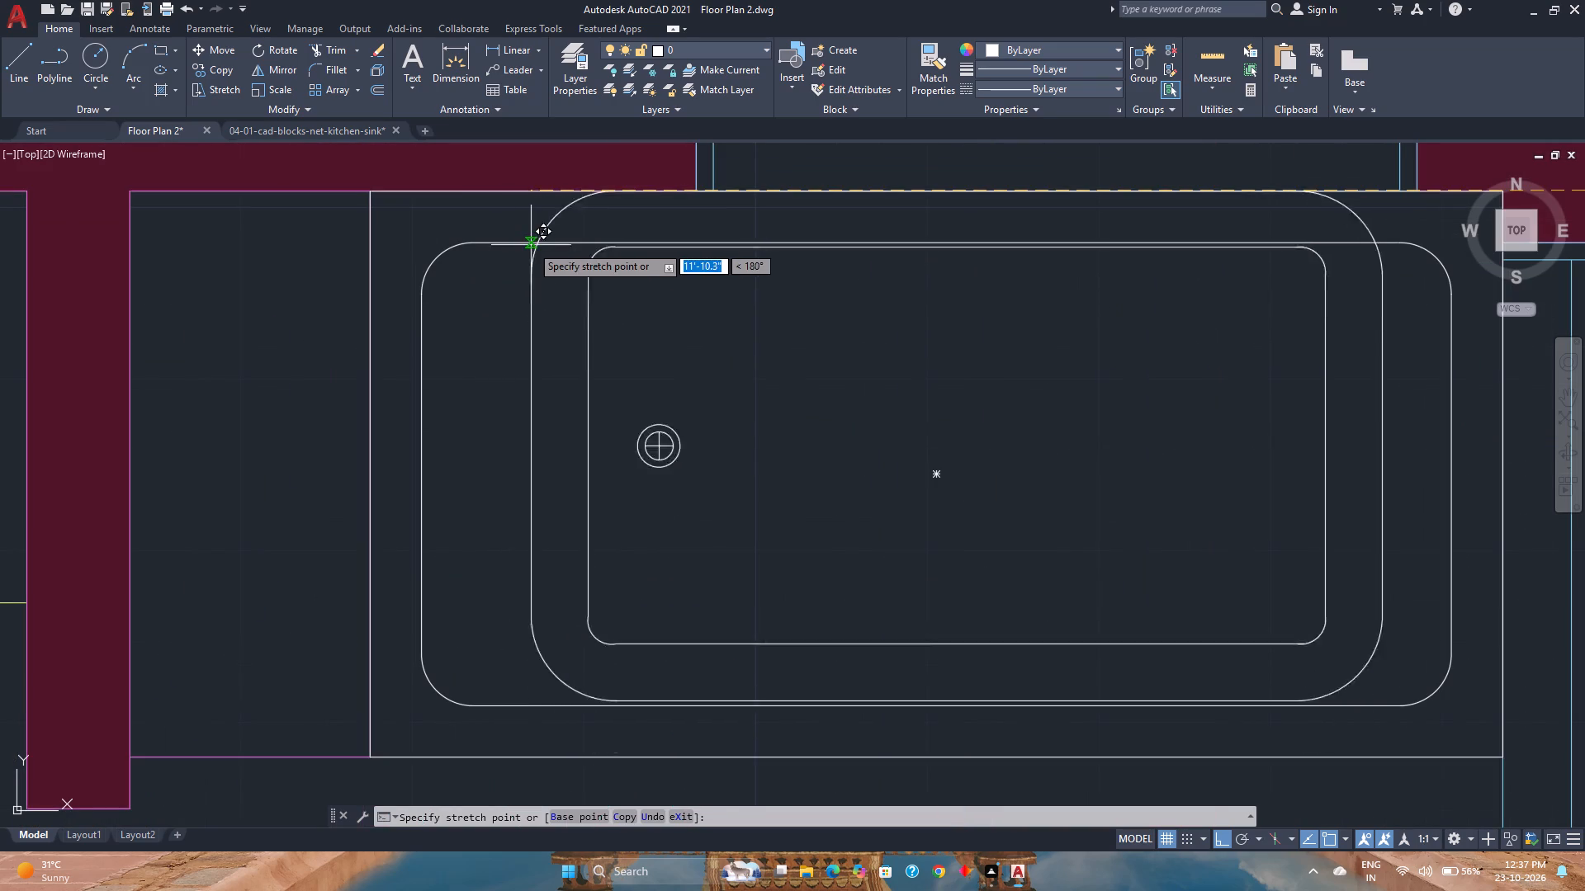
{"action": "left_click", "coordinate": [480, 242]}
Scale the bath tub block by reference from its upper edge's midpoint so its width matches the rounded tub outline.
{"action": "scroll", "coordinate": [515, 295], "scroll_direction": "down", "scroll_amount": 2}
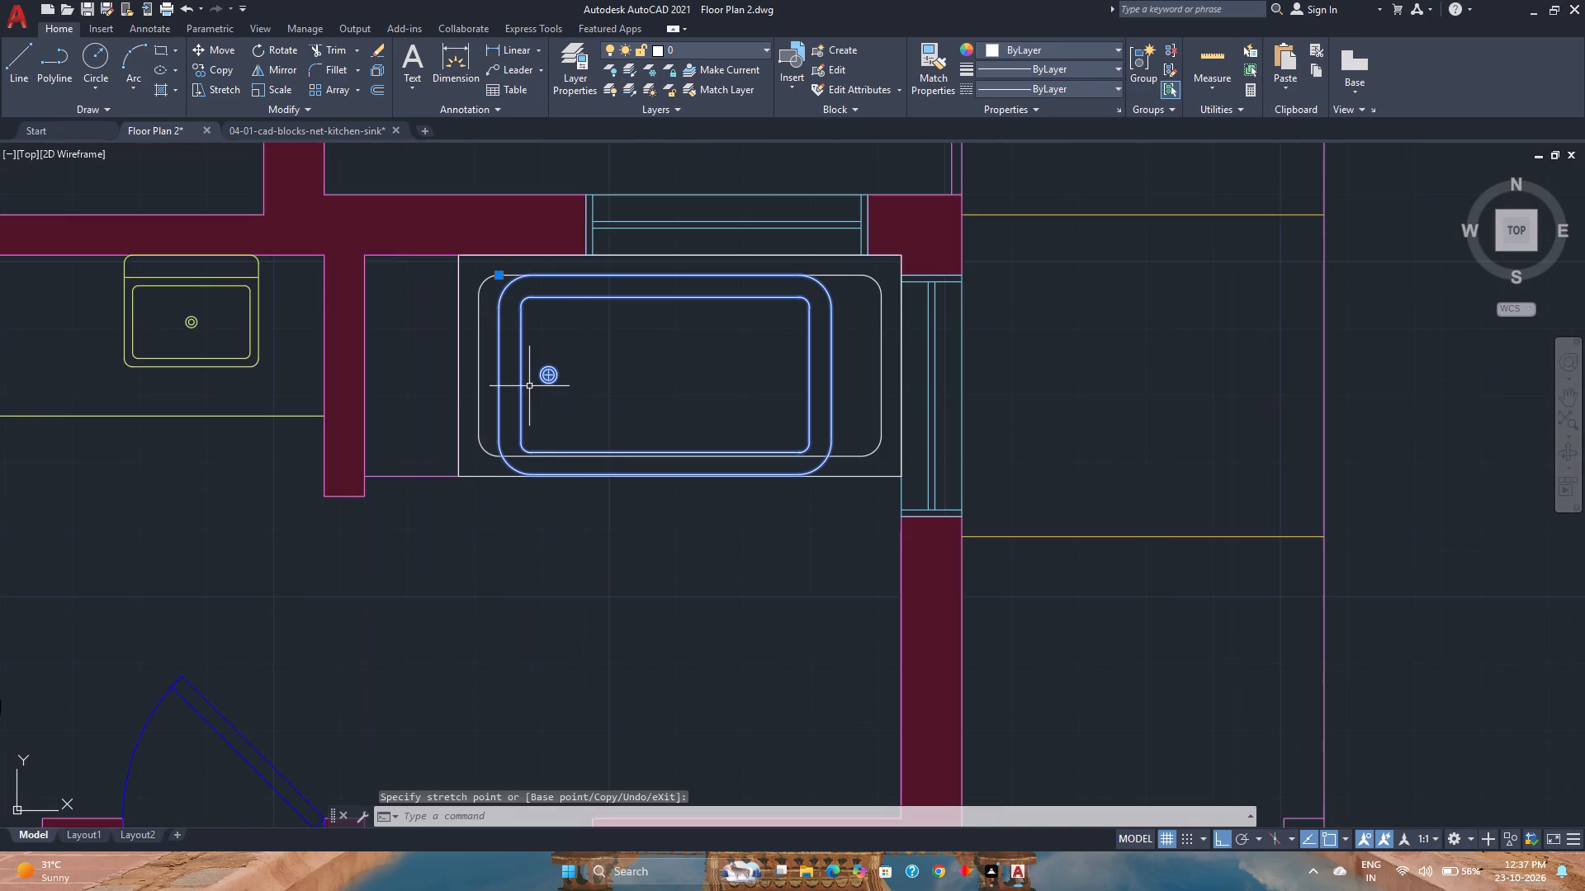
{"action": "type", "text": "sc"}
{"action": "key", "text": "Return"}
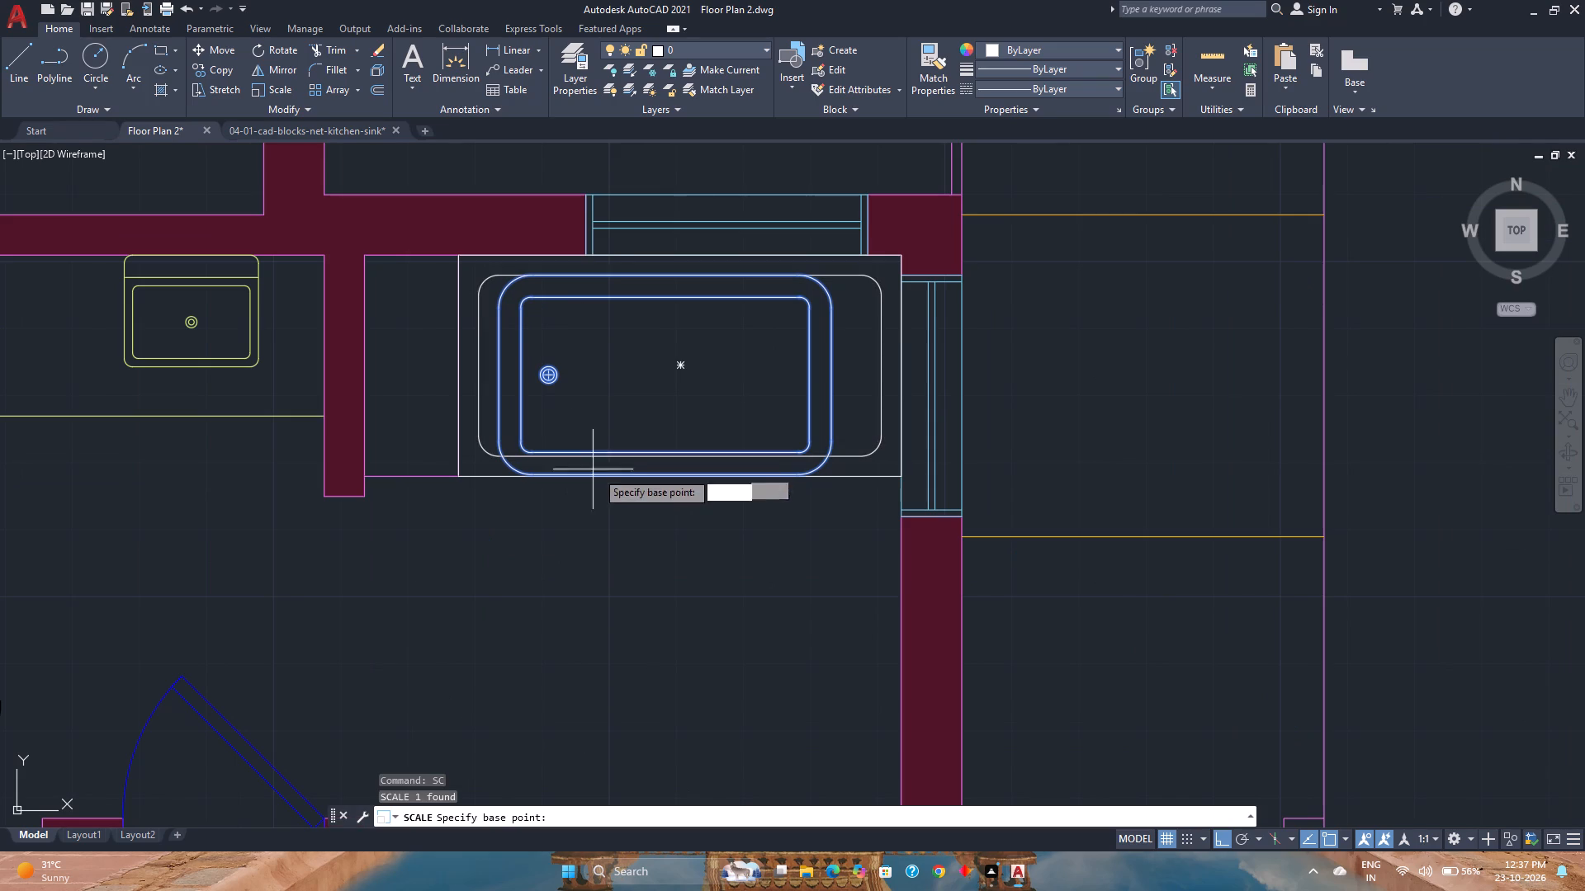
{"action": "left_click", "coordinate": [661, 276]}
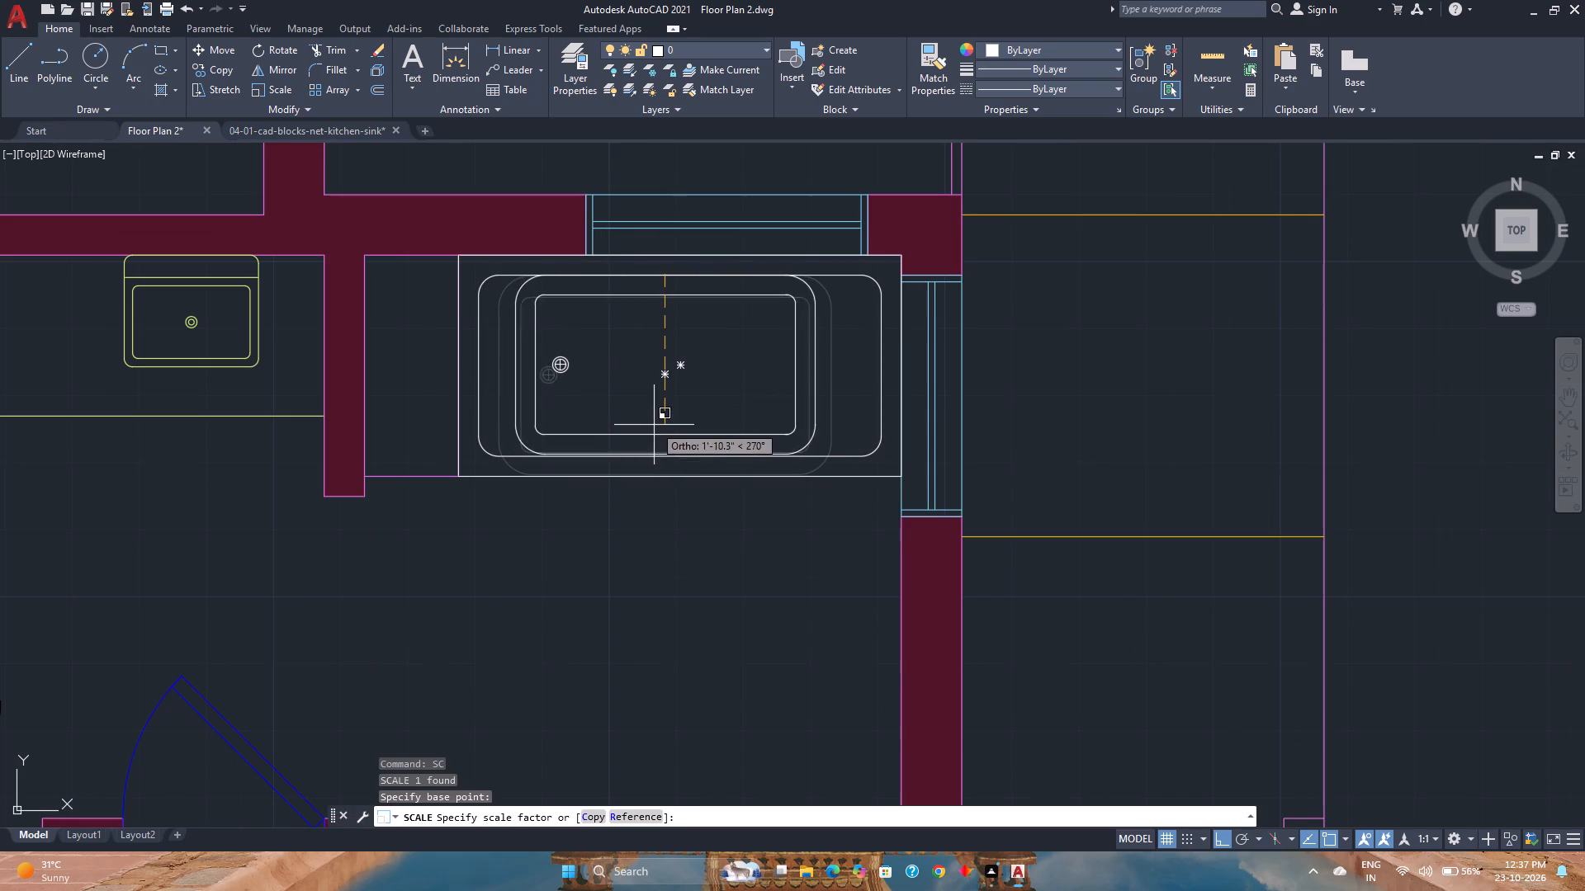
{"action": "left_click", "coordinate": [643, 814]}
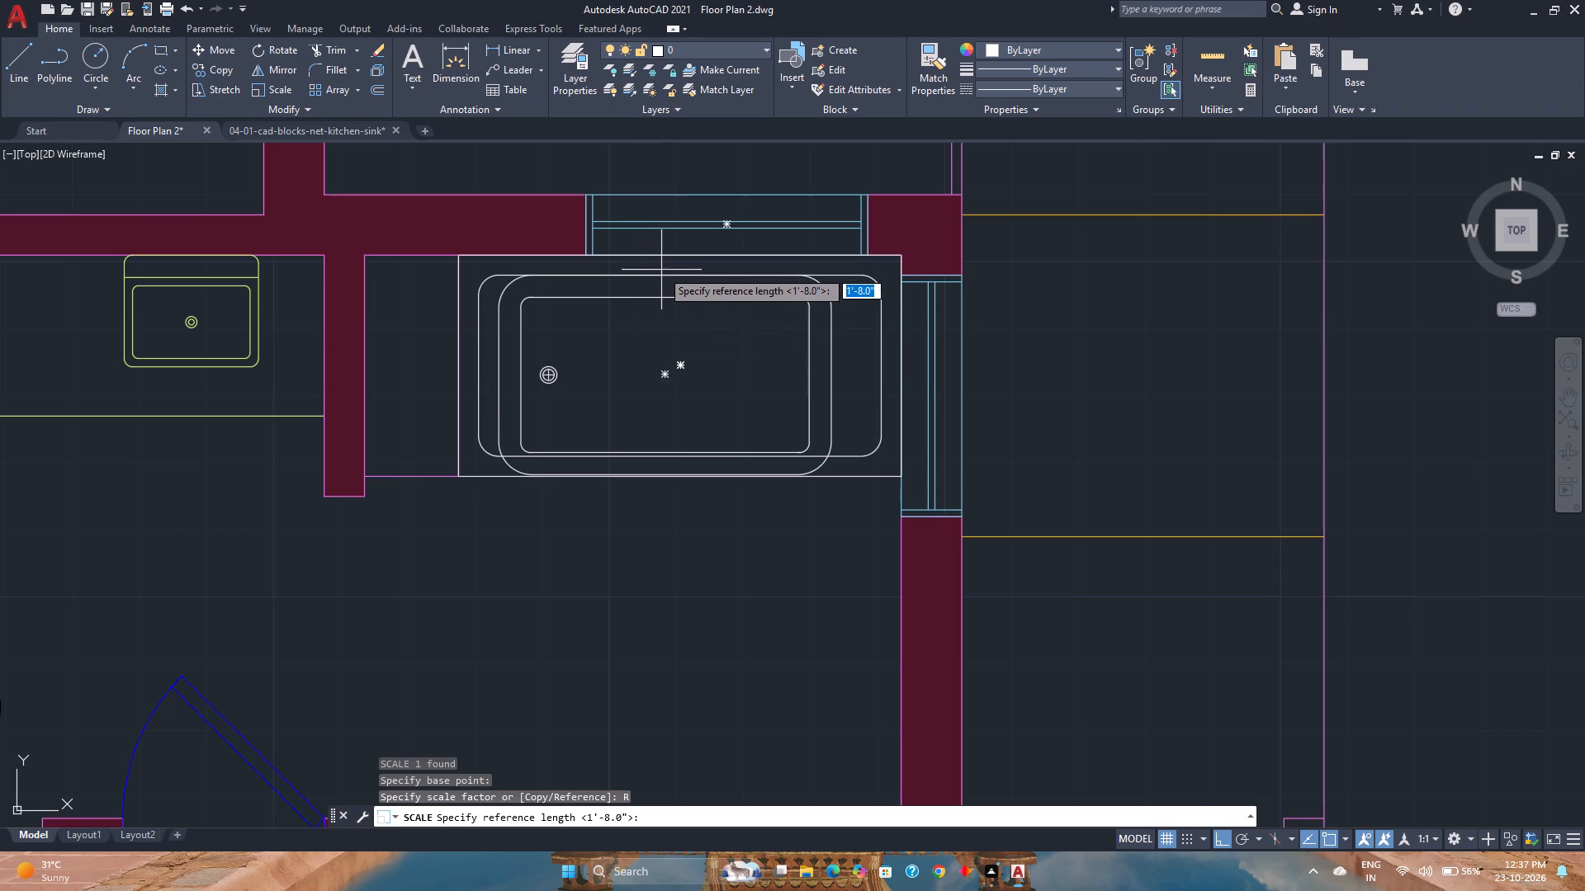
{"action": "left_click", "coordinate": [667, 272]}
{"action": "scroll", "coordinate": [652, 469], "scroll_direction": "up", "scroll_amount": 2}
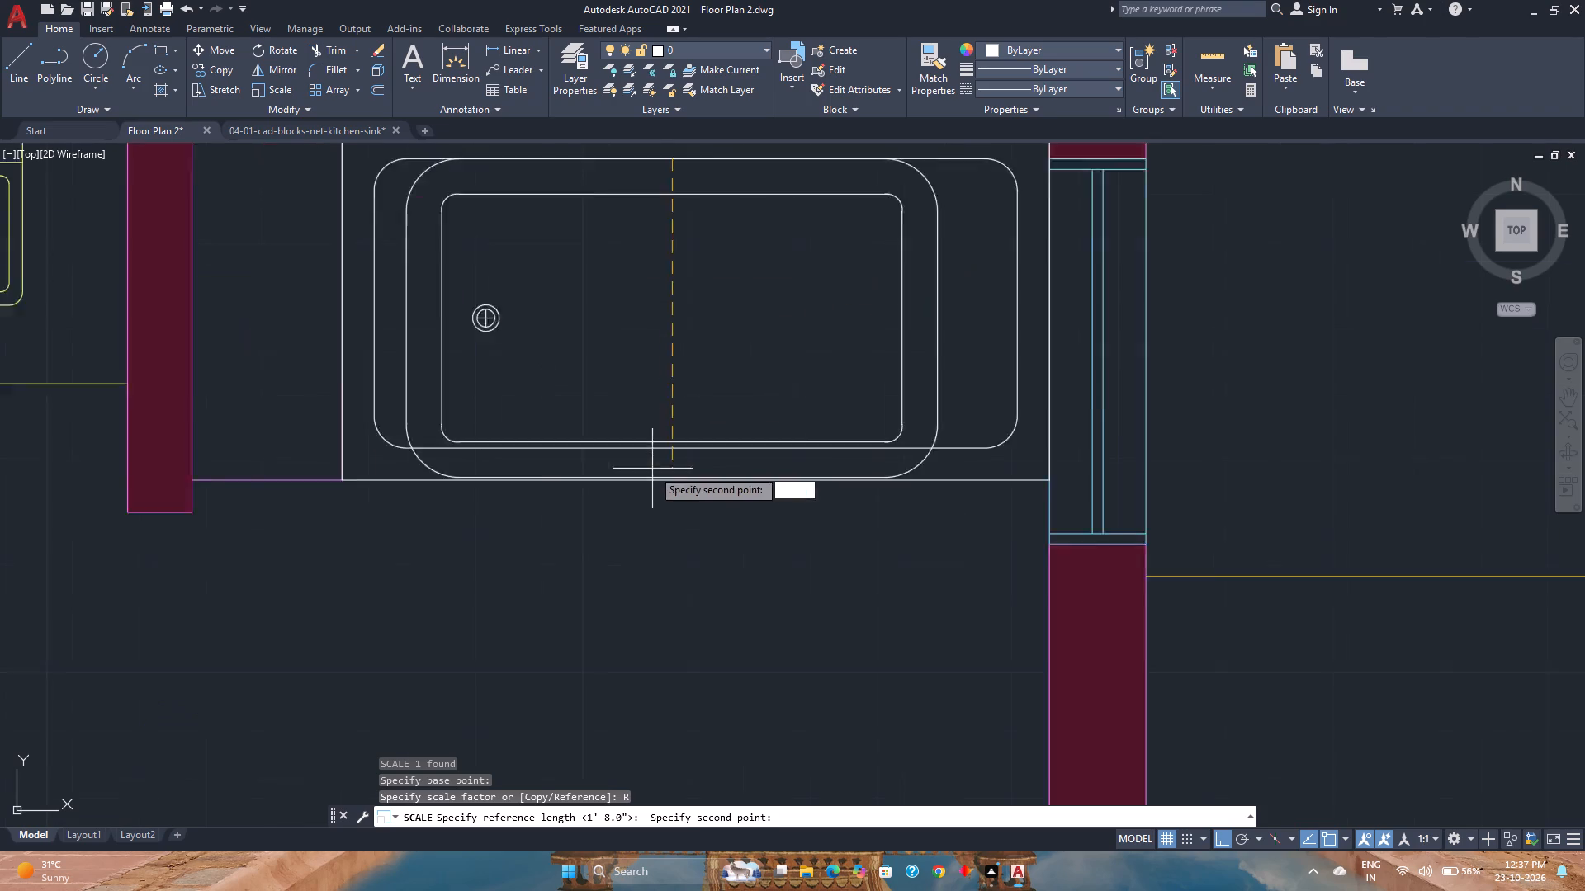
{"action": "scroll", "coordinate": [691, 473], "scroll_direction": "up", "scroll_amount": 2}
{"action": "left_click", "coordinate": [669, 491]}
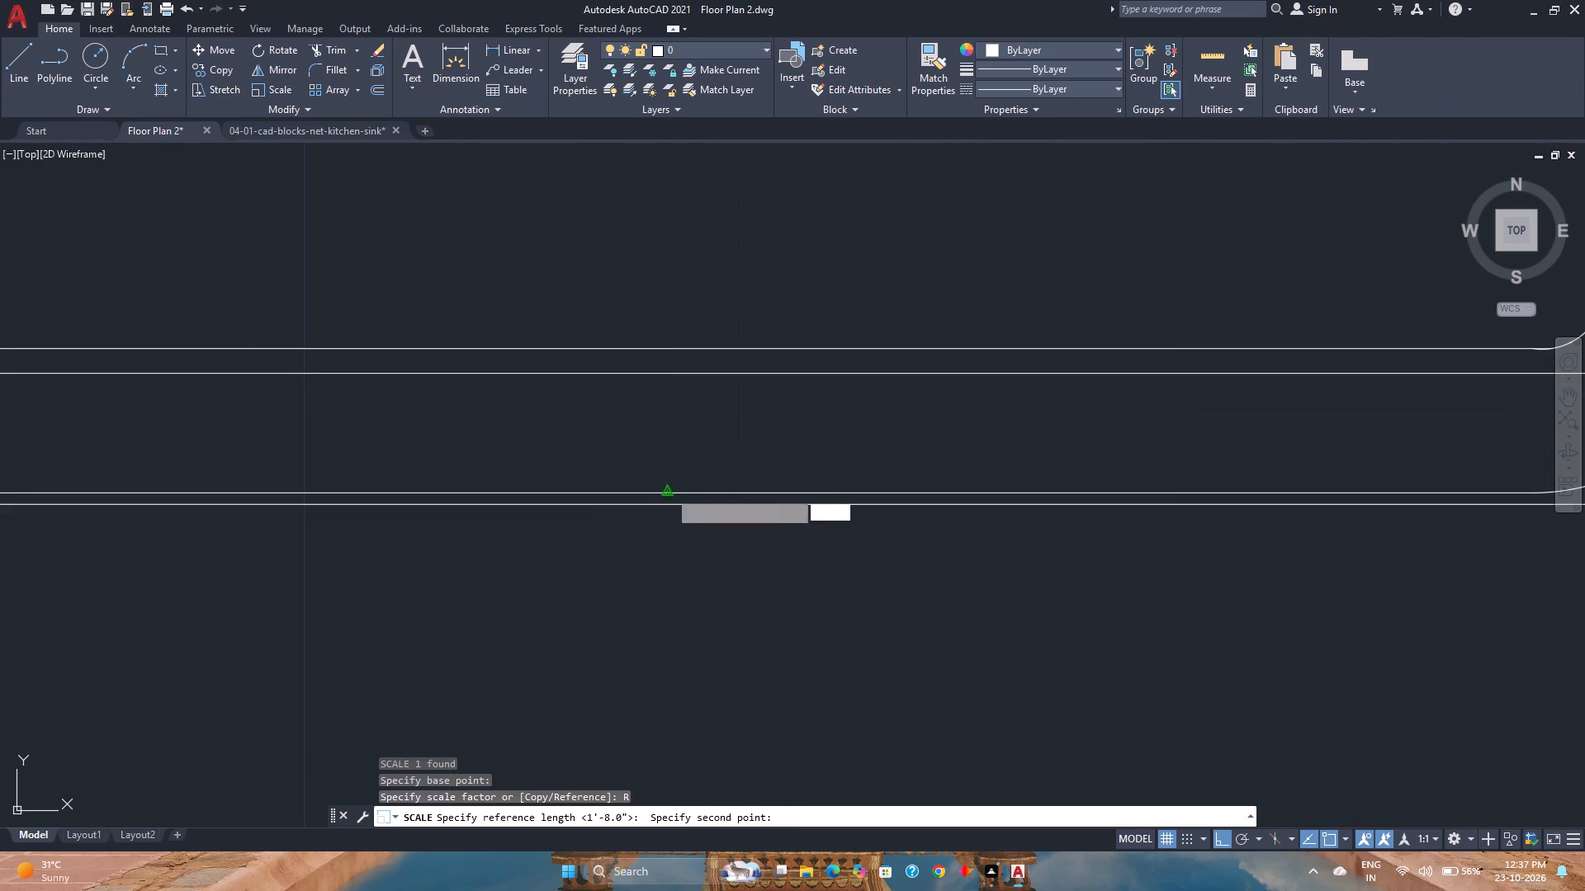
{"action": "scroll", "coordinate": [664, 455], "scroll_direction": "down", "scroll_amount": 4}
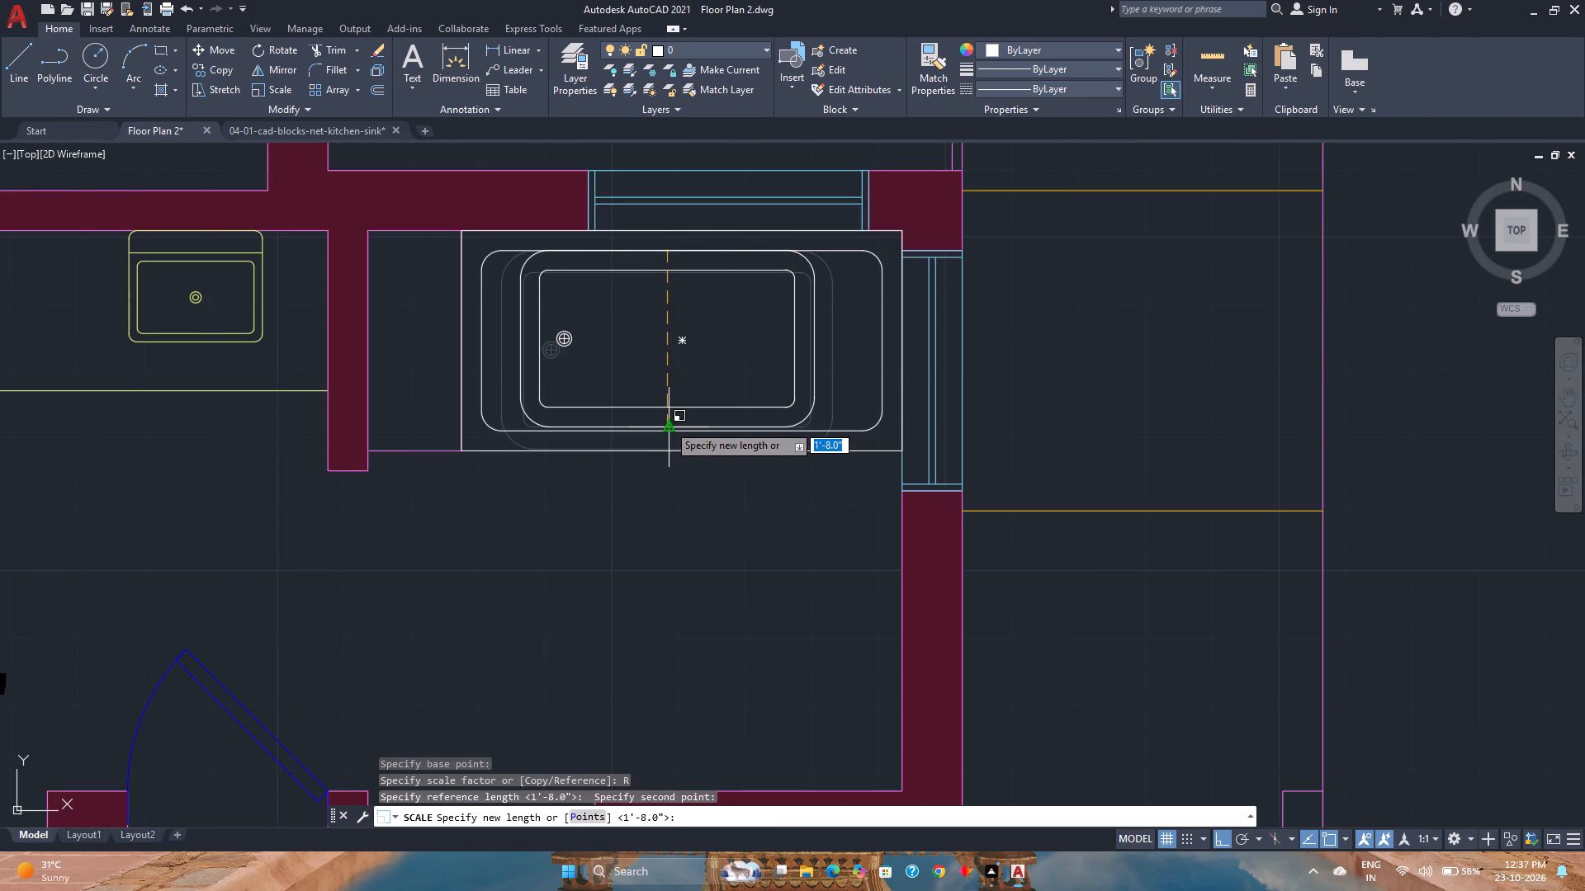
{"action": "scroll", "coordinate": [668, 424], "scroll_direction": "up", "scroll_amount": 1}
{"action": "left_click", "coordinate": [668, 424]}
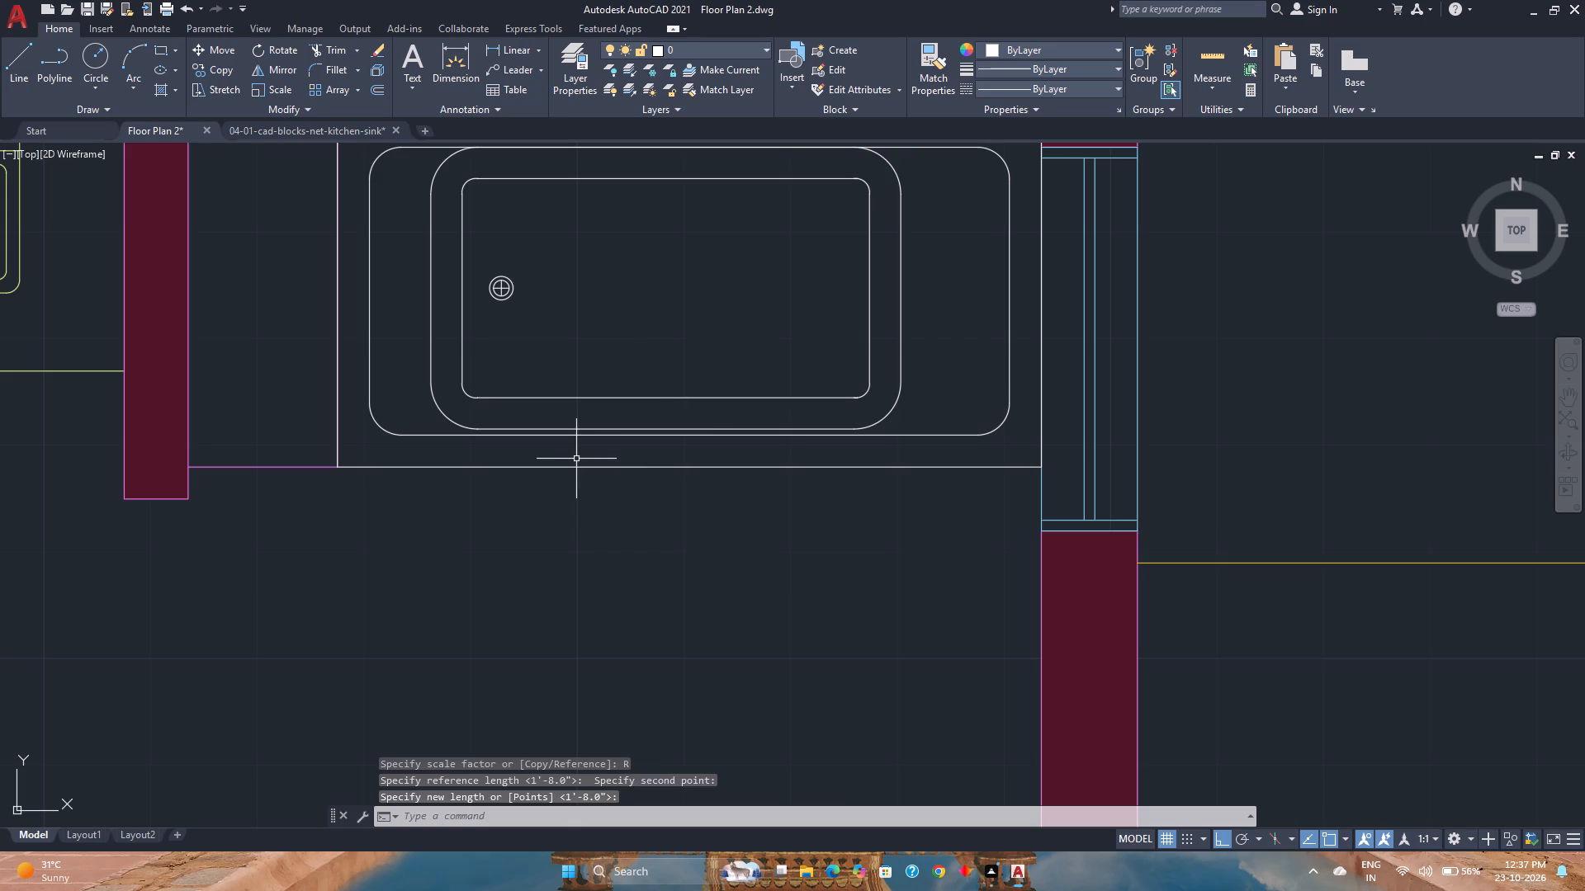
Open the placed Bath Tub - 26 x 60 in. block for editing in the block editor.
{"action": "middle_click", "coordinate": [619, 422]}
{"action": "middle_click_drag", "start_coordinate": [619, 422], "coordinate": [570, 542]}
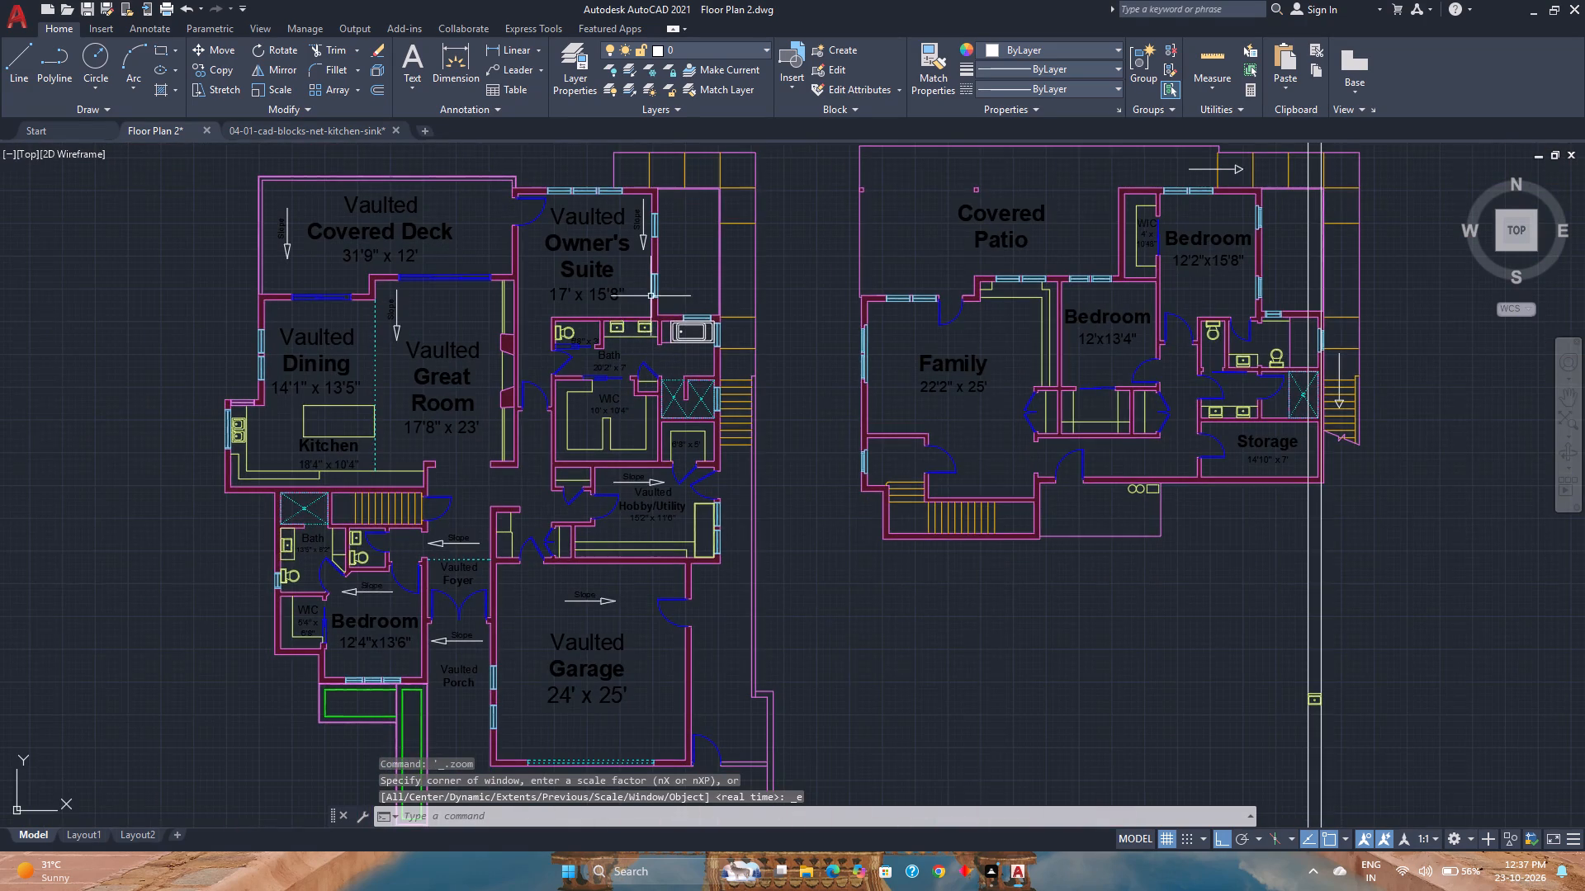
{"action": "scroll", "coordinate": [683, 307], "scroll_direction": "up", "scroll_amount": 4}
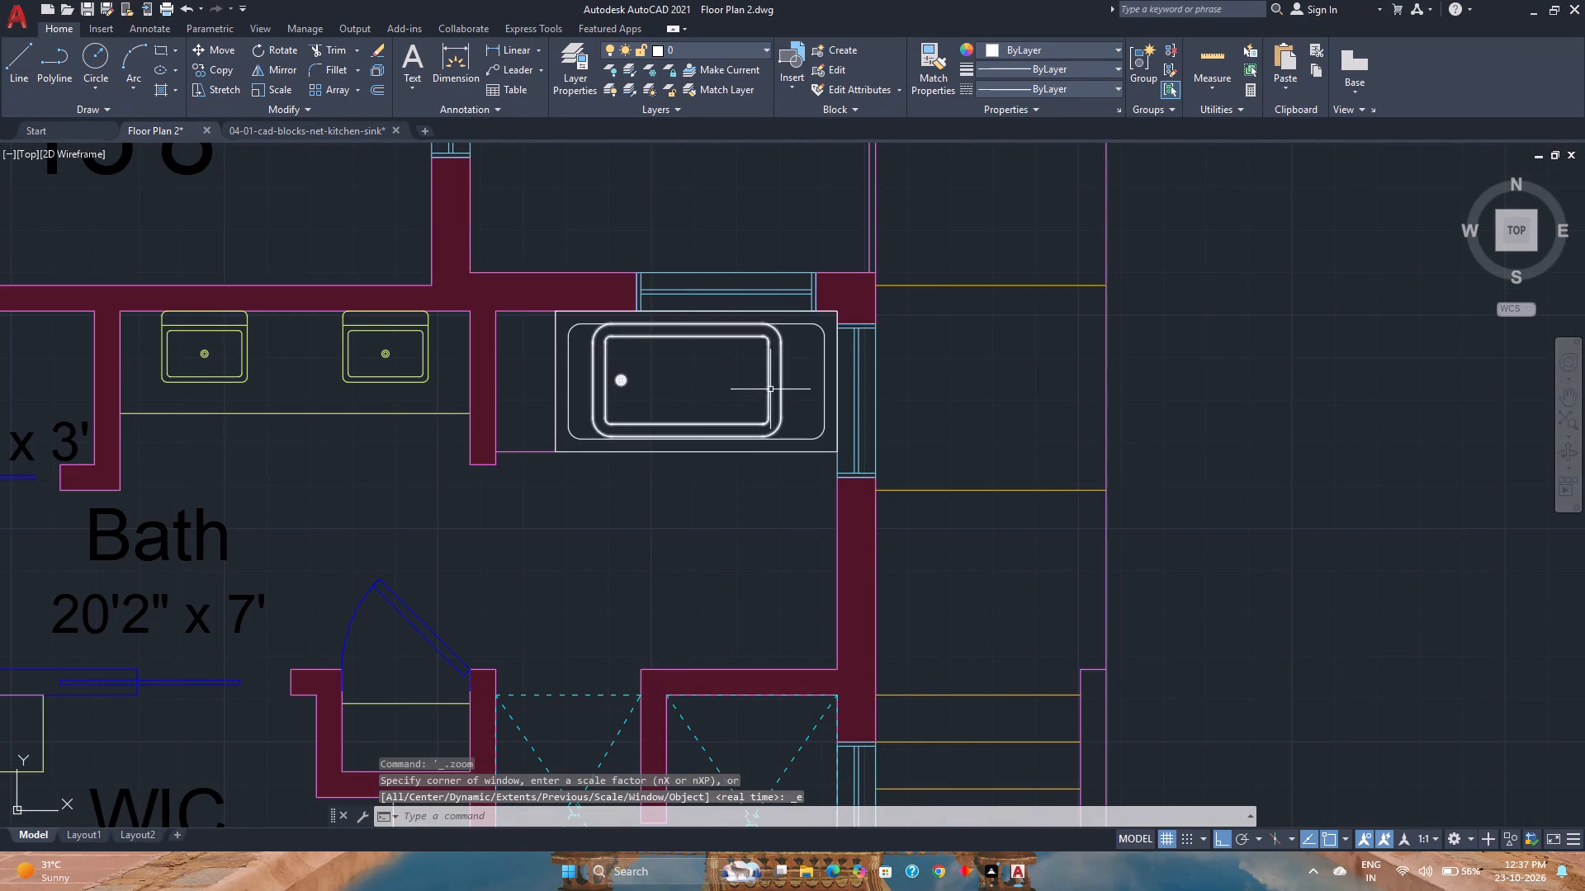
{"action": "double_click", "coordinate": [770, 391]}
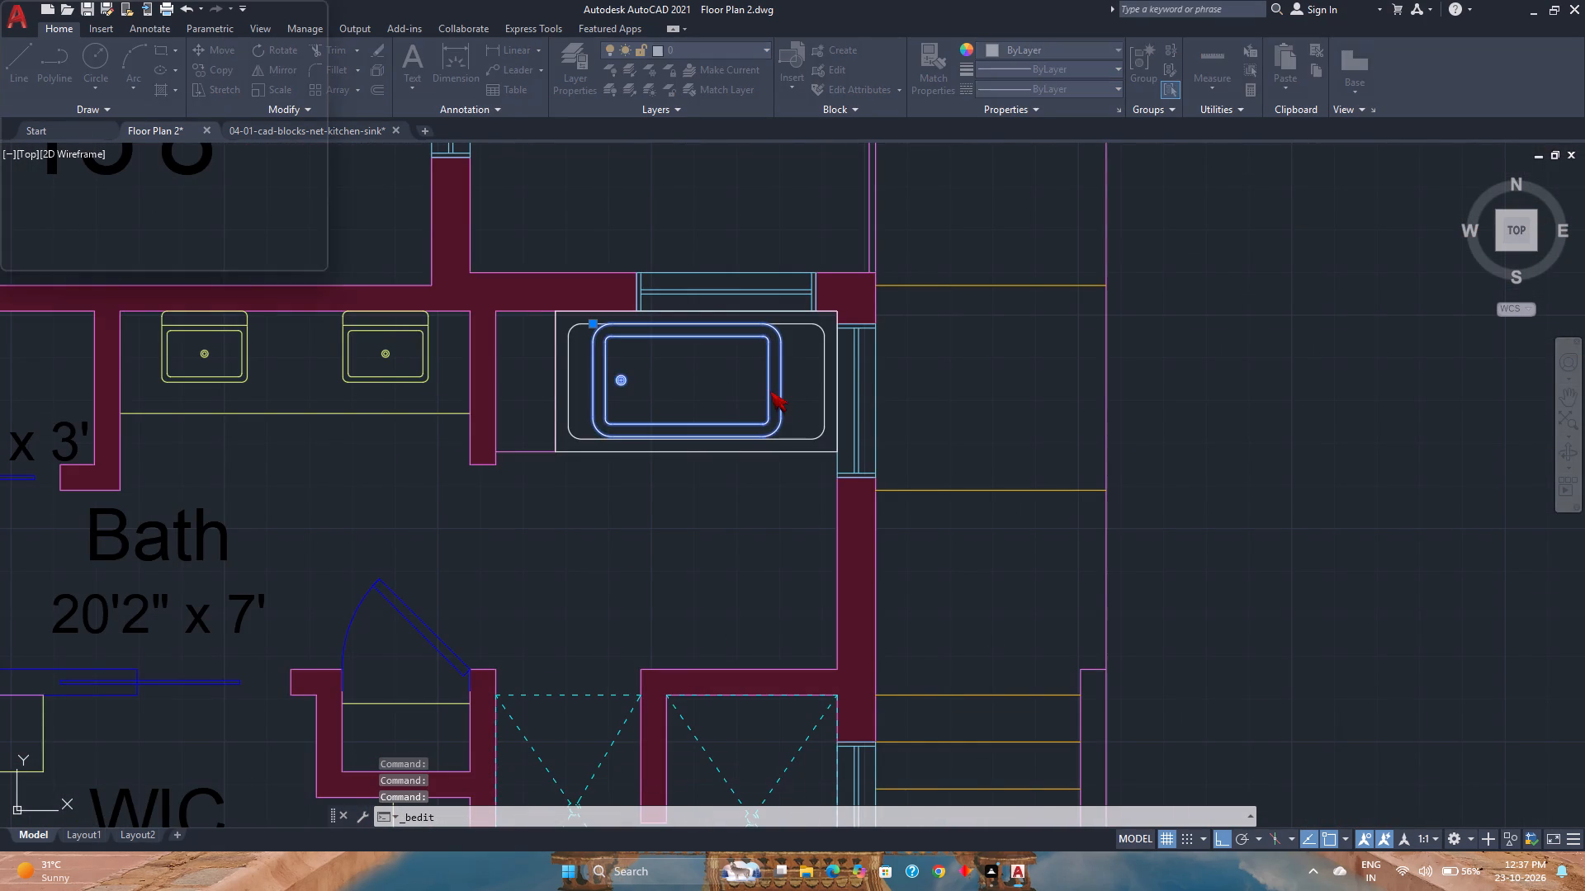
{"action": "left_click", "coordinate": [641, 458]}
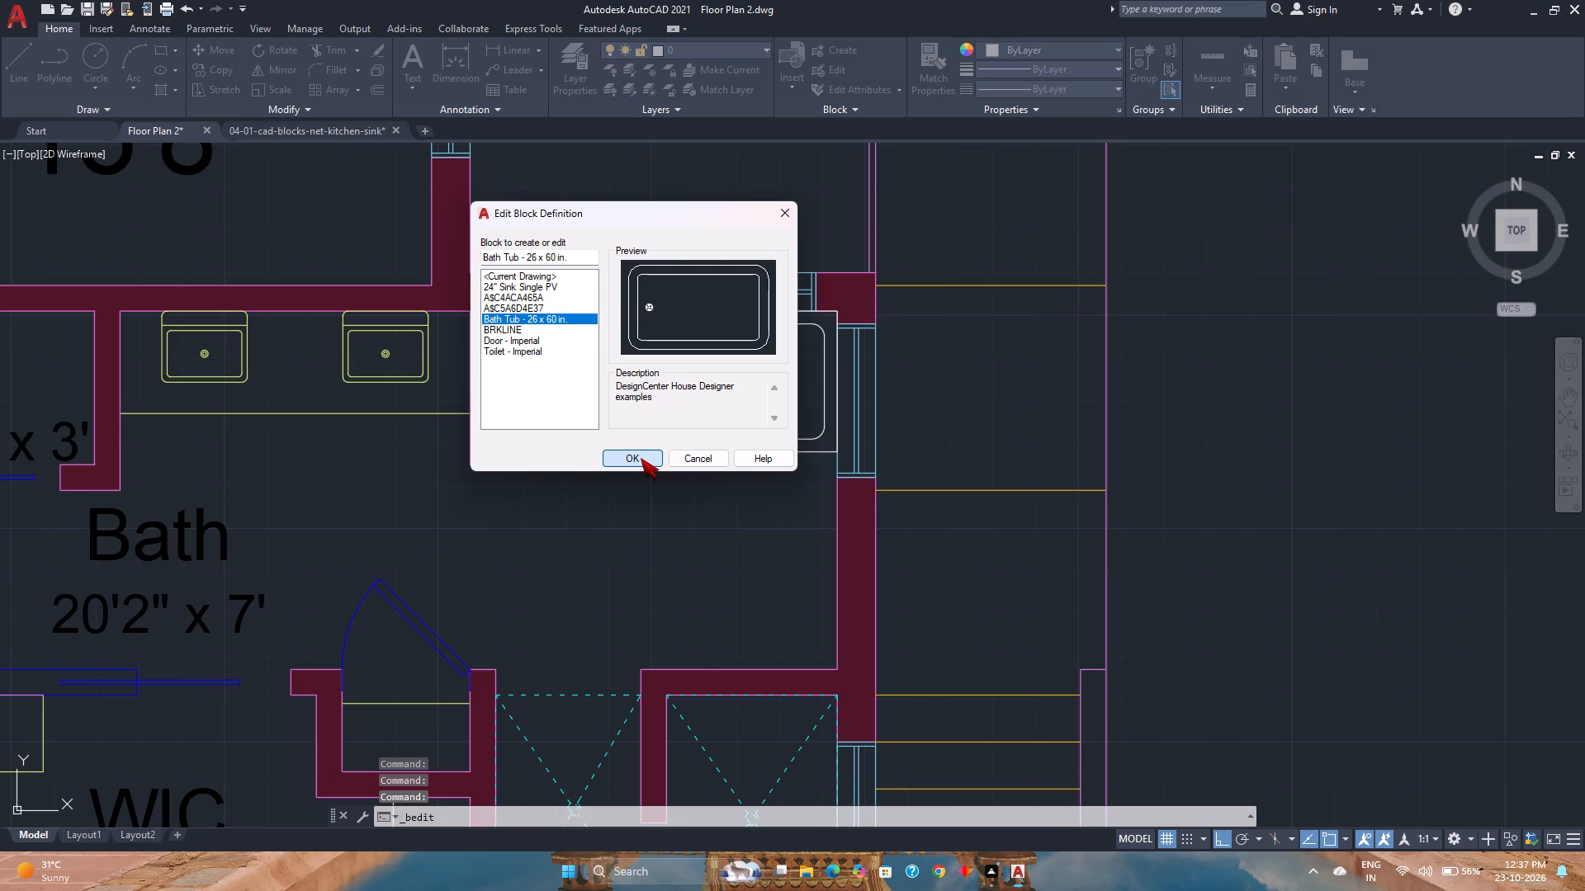
{"action": "left_click", "coordinate": [641, 458]}
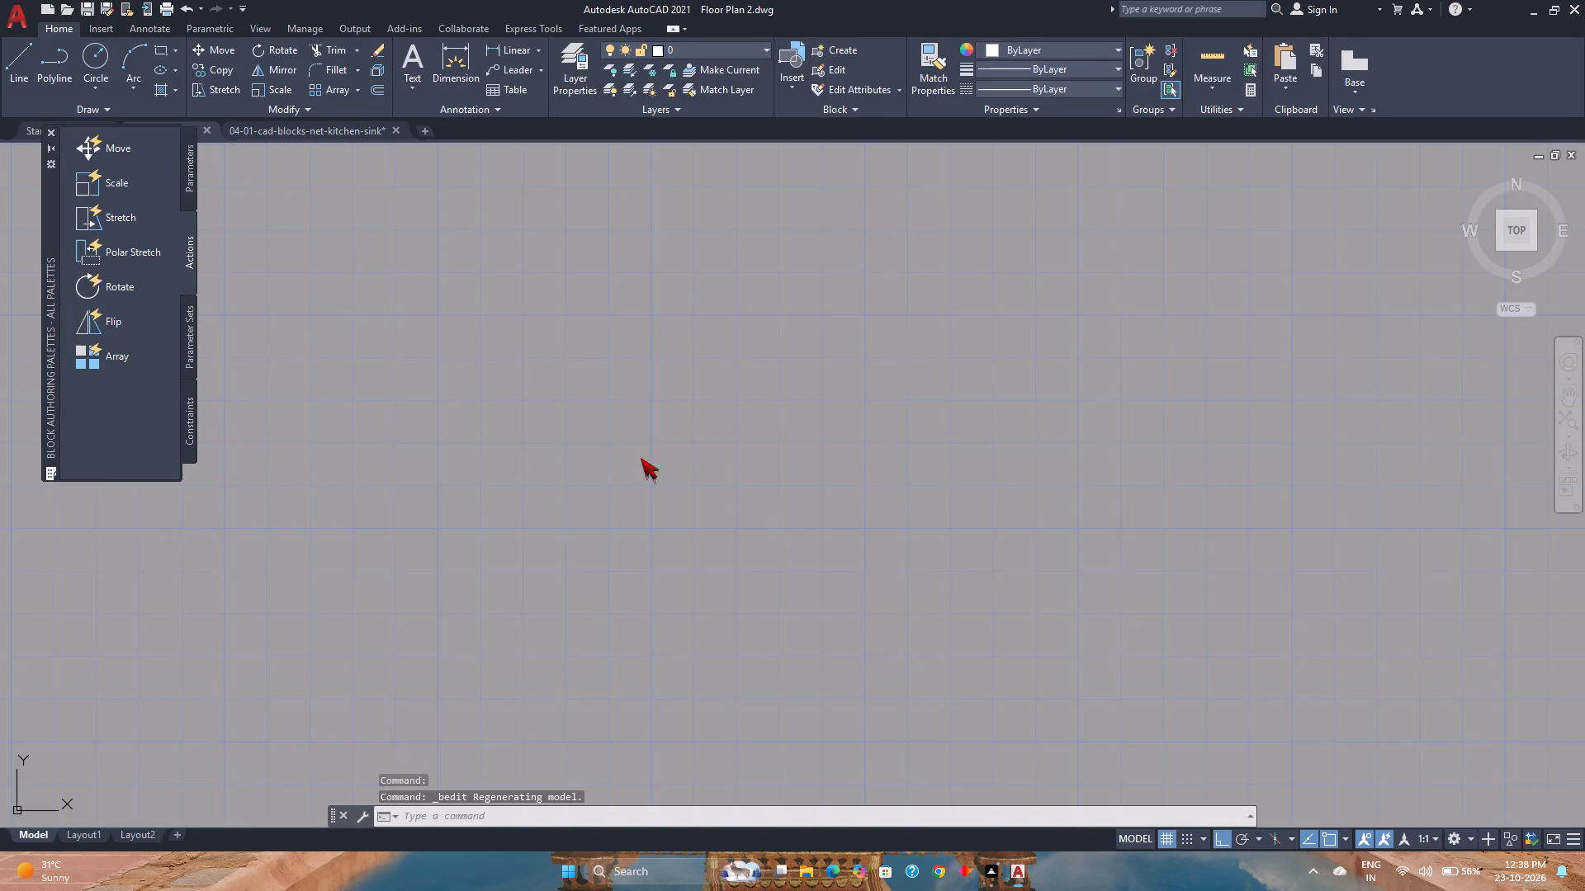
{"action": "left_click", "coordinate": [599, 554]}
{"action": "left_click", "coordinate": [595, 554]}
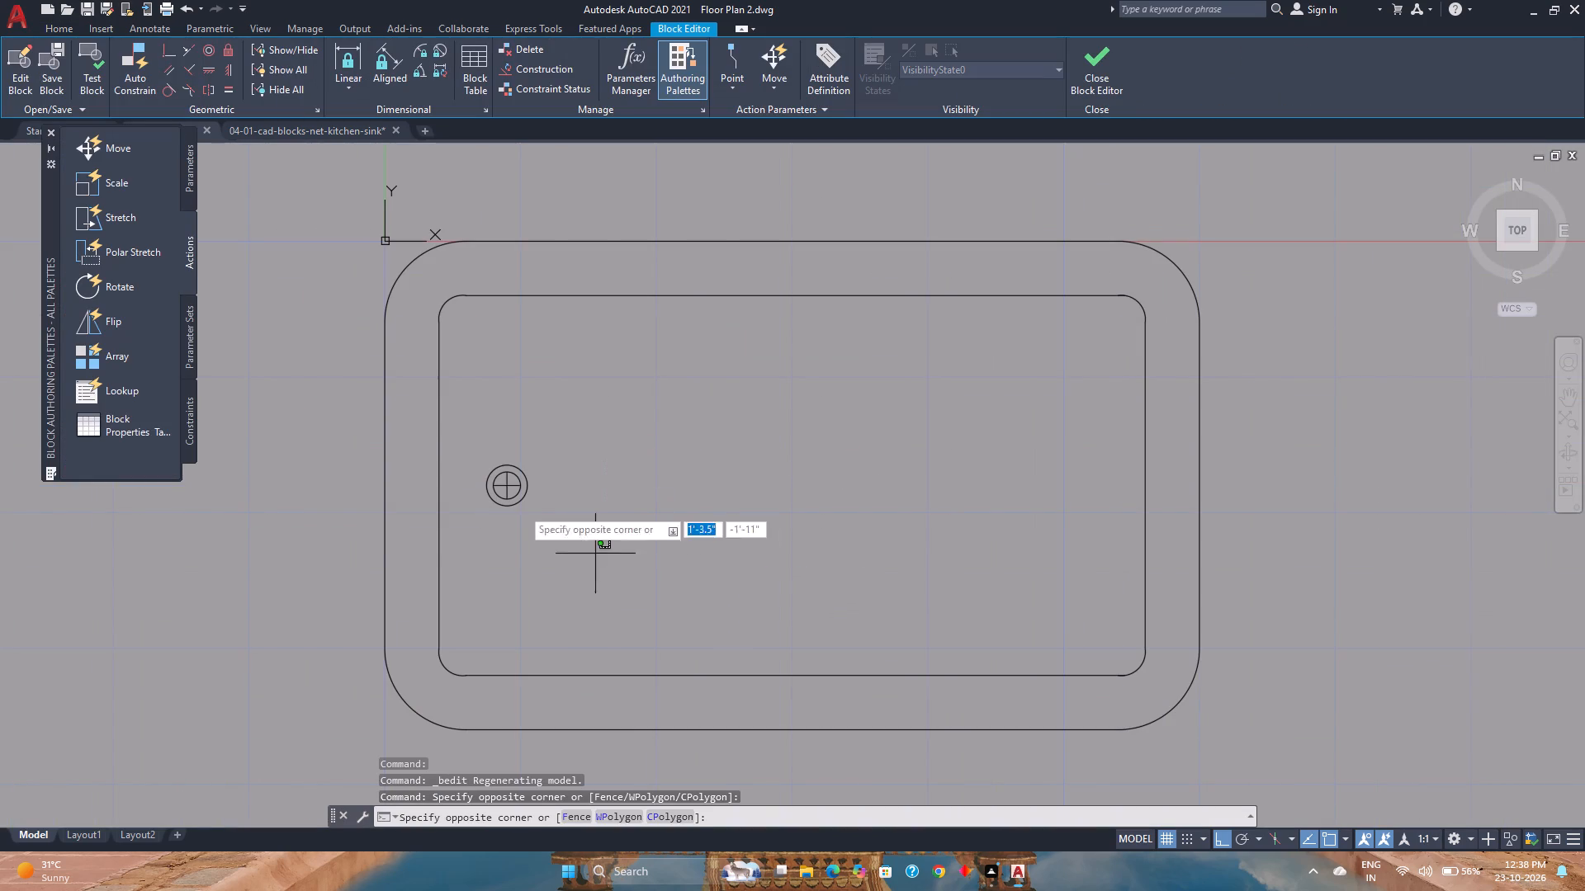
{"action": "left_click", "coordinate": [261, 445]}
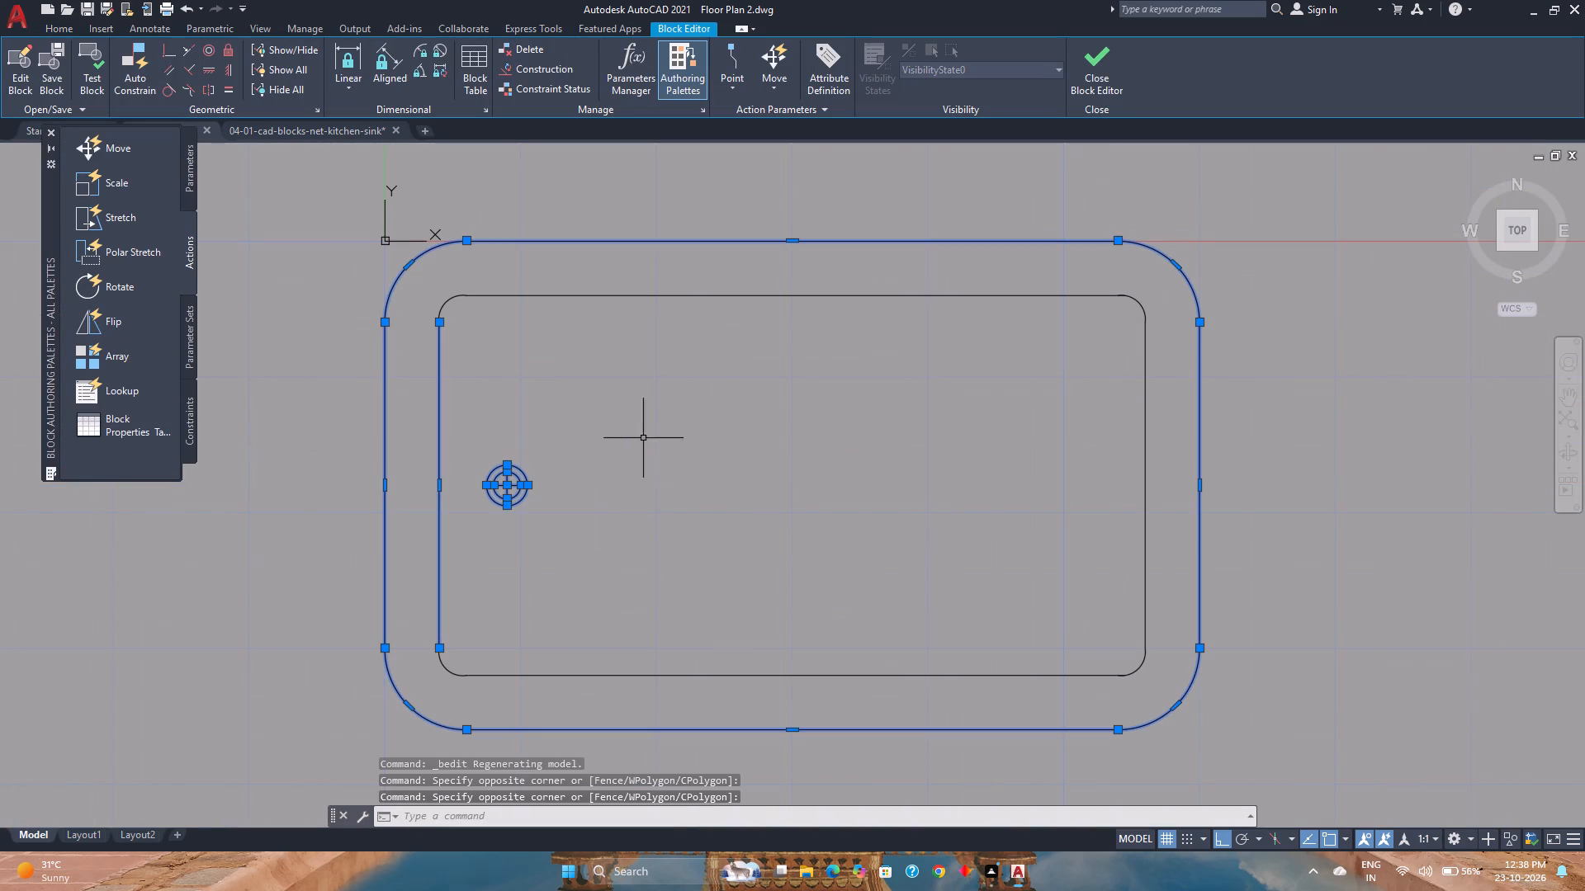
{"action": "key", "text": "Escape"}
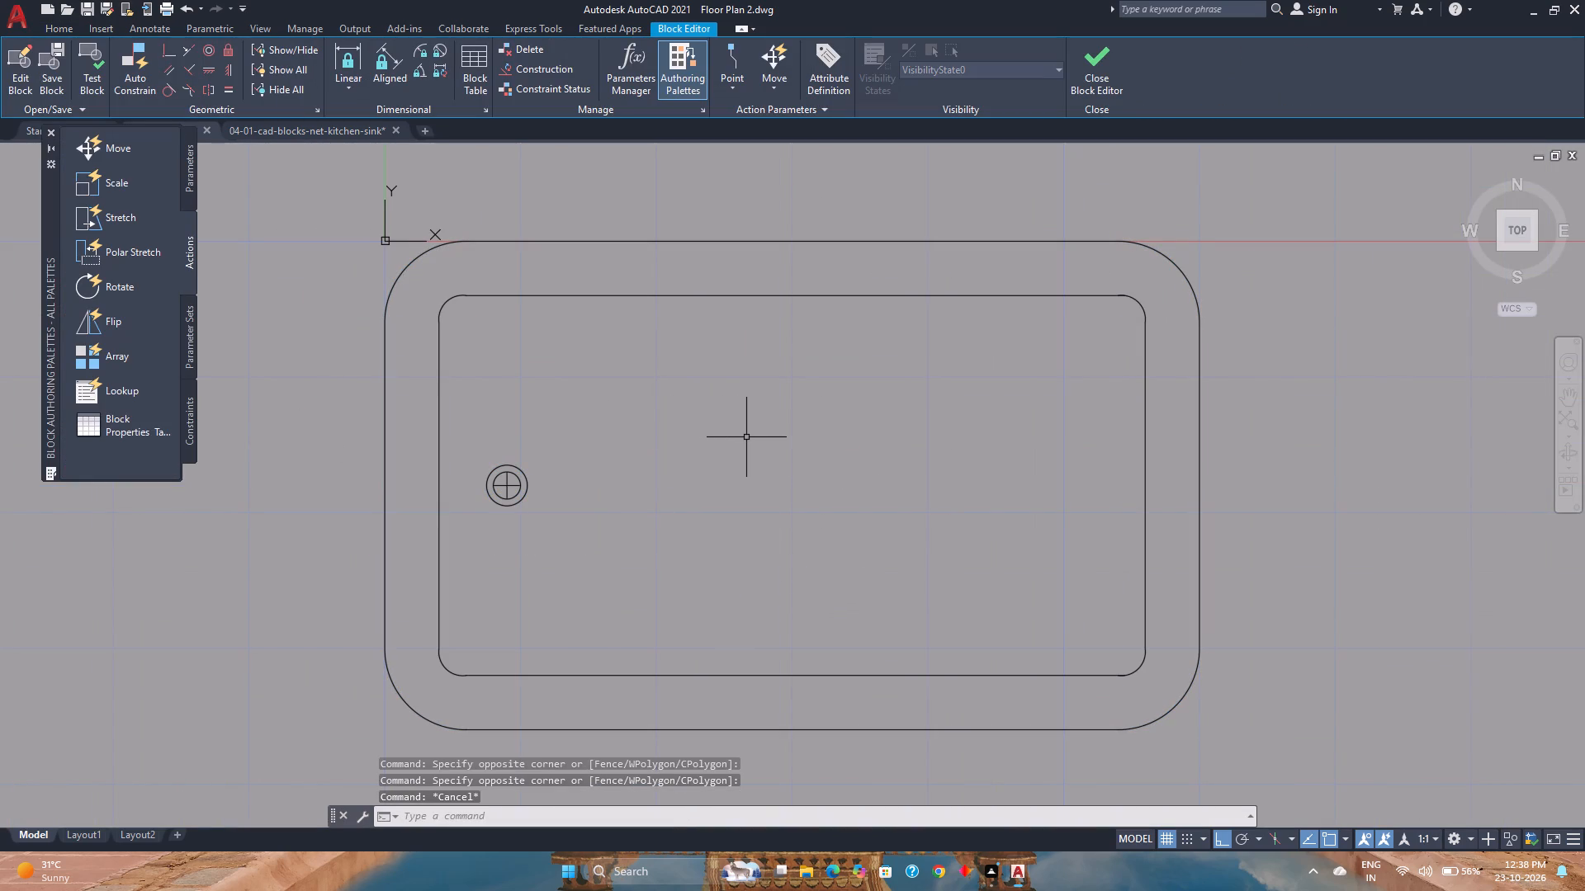
Explode the tub's outer outline polyline into separate lines and arcs.
{"action": "left_click", "coordinate": [383, 441]}
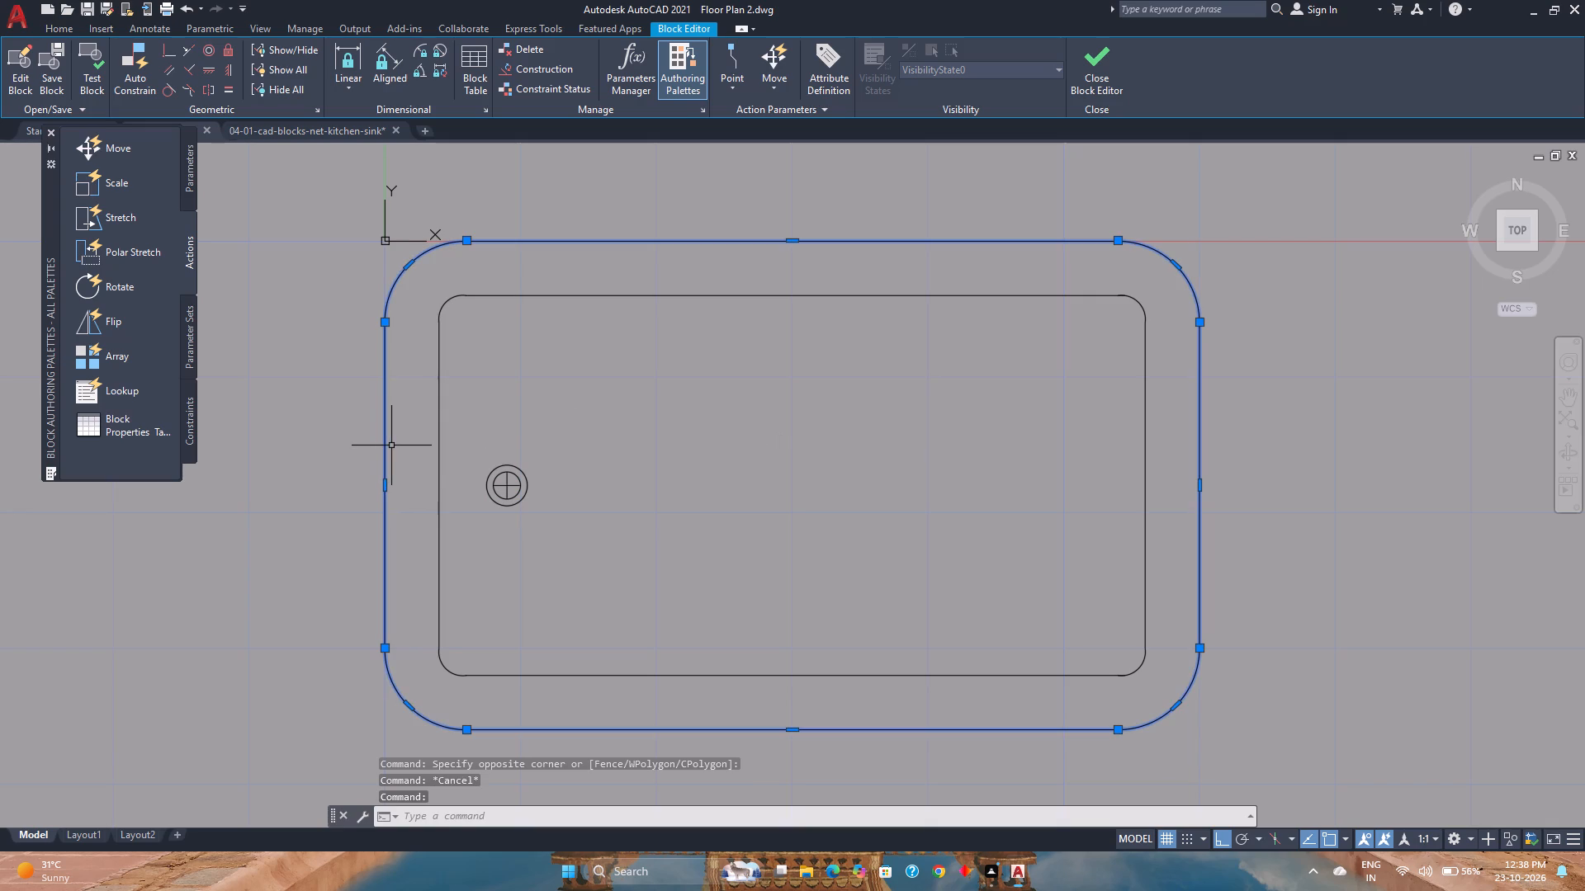
{"action": "type", "text": "ex"}
{"action": "type", "text": "pl"}
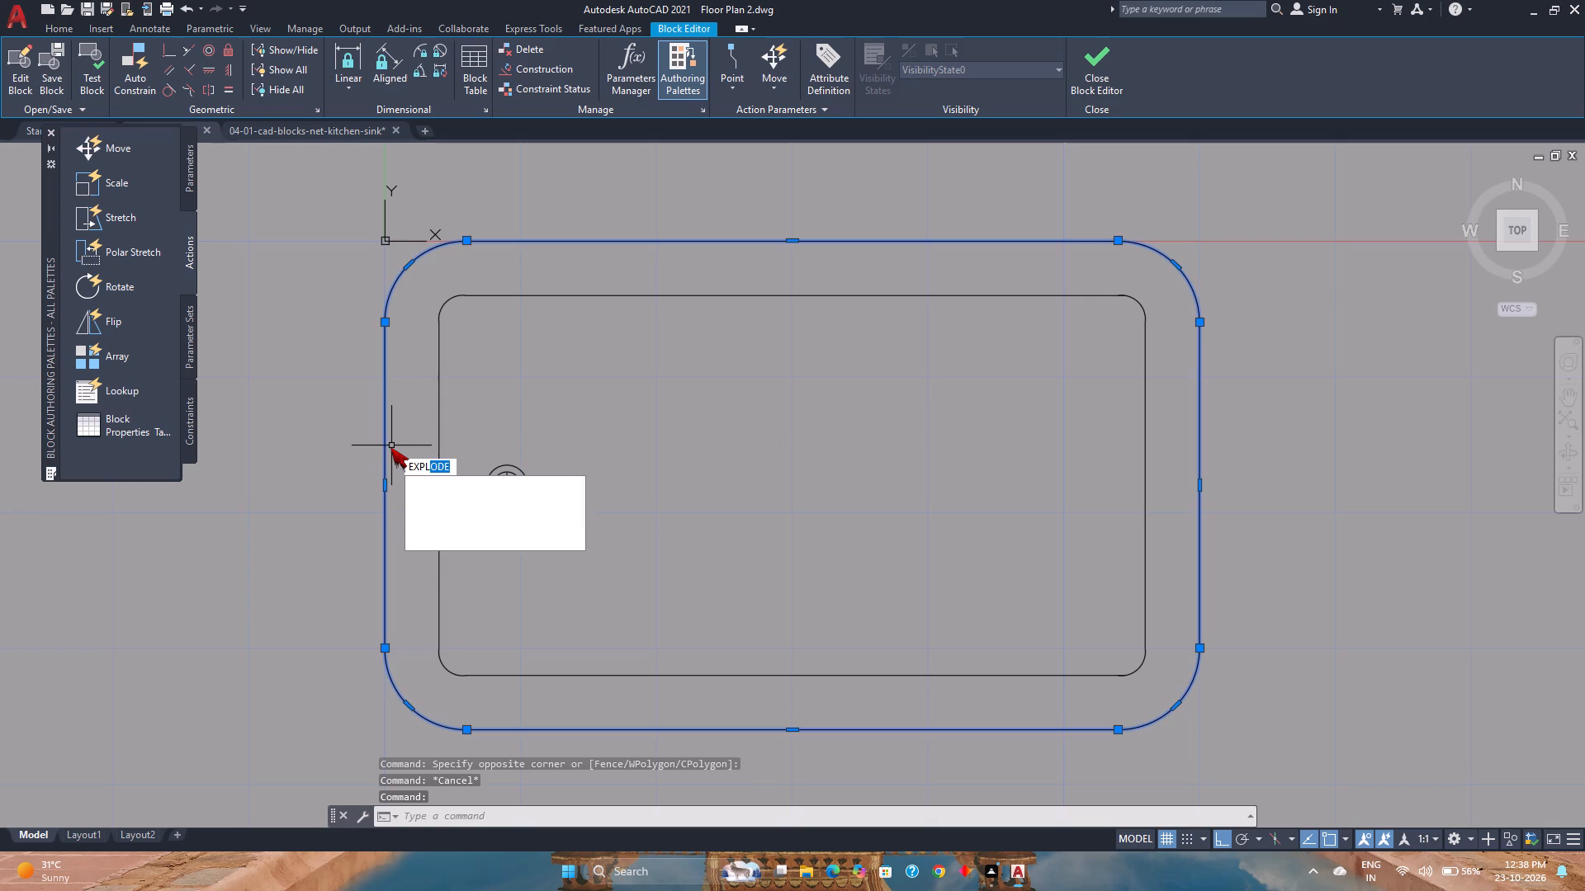
{"action": "key", "text": "Return"}
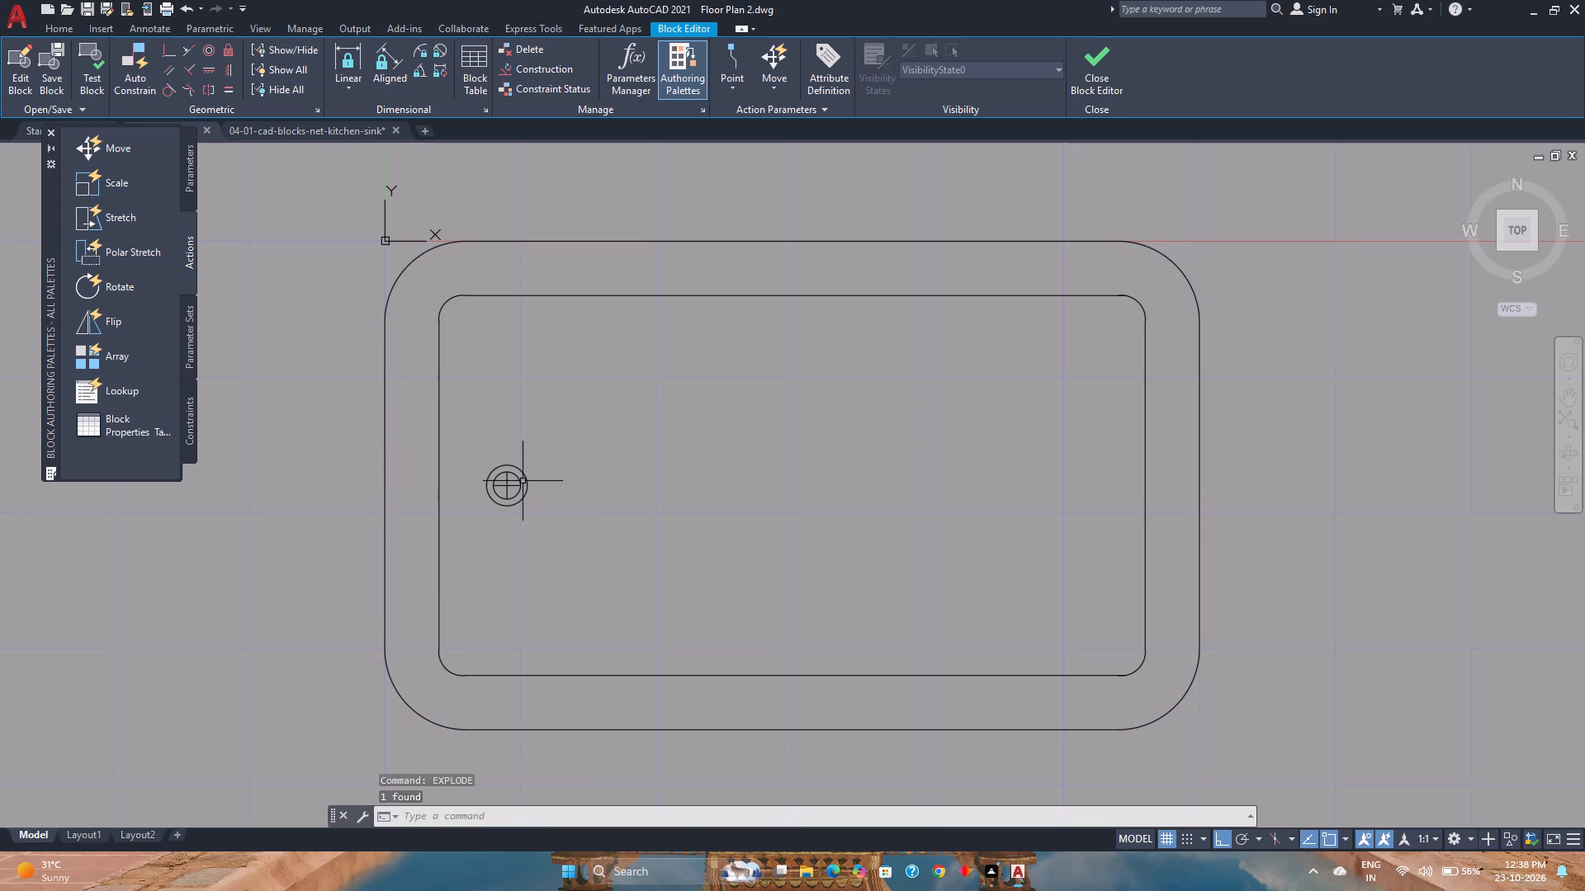
Move the inner and outer short edges opposite the drain, with their four corner arcs, 1'3" outward along the tub's length.
{"action": "left_click", "coordinate": [542, 498]}
{"action": "left_click", "coordinate": [538, 433]}
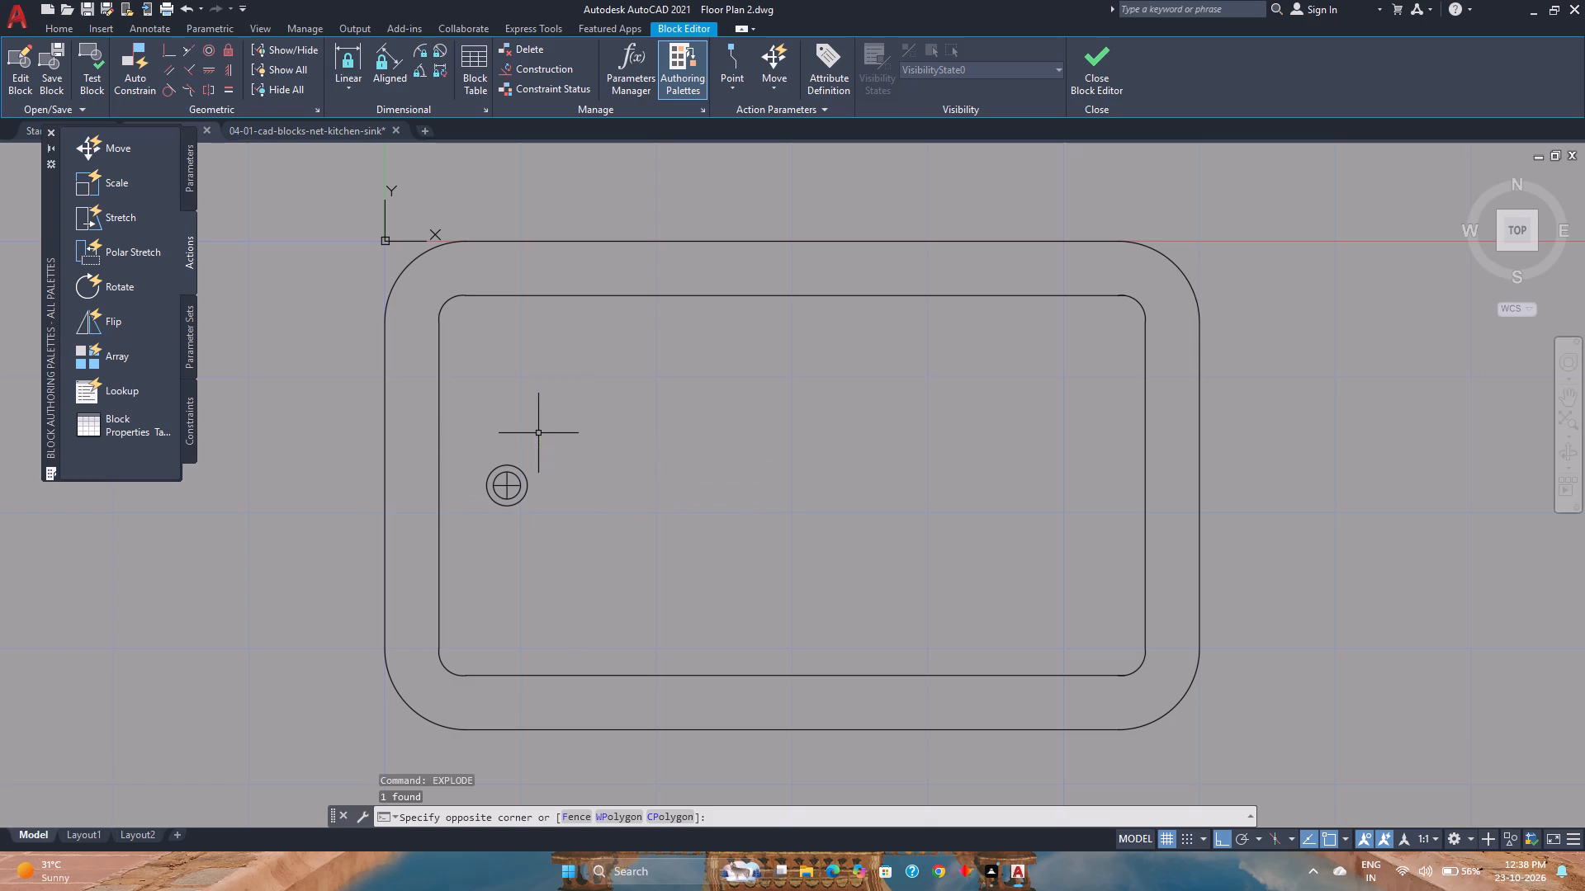
{"action": "left_click", "coordinate": [1270, 465]}
{"action": "left_click", "coordinate": [1020, 455]}
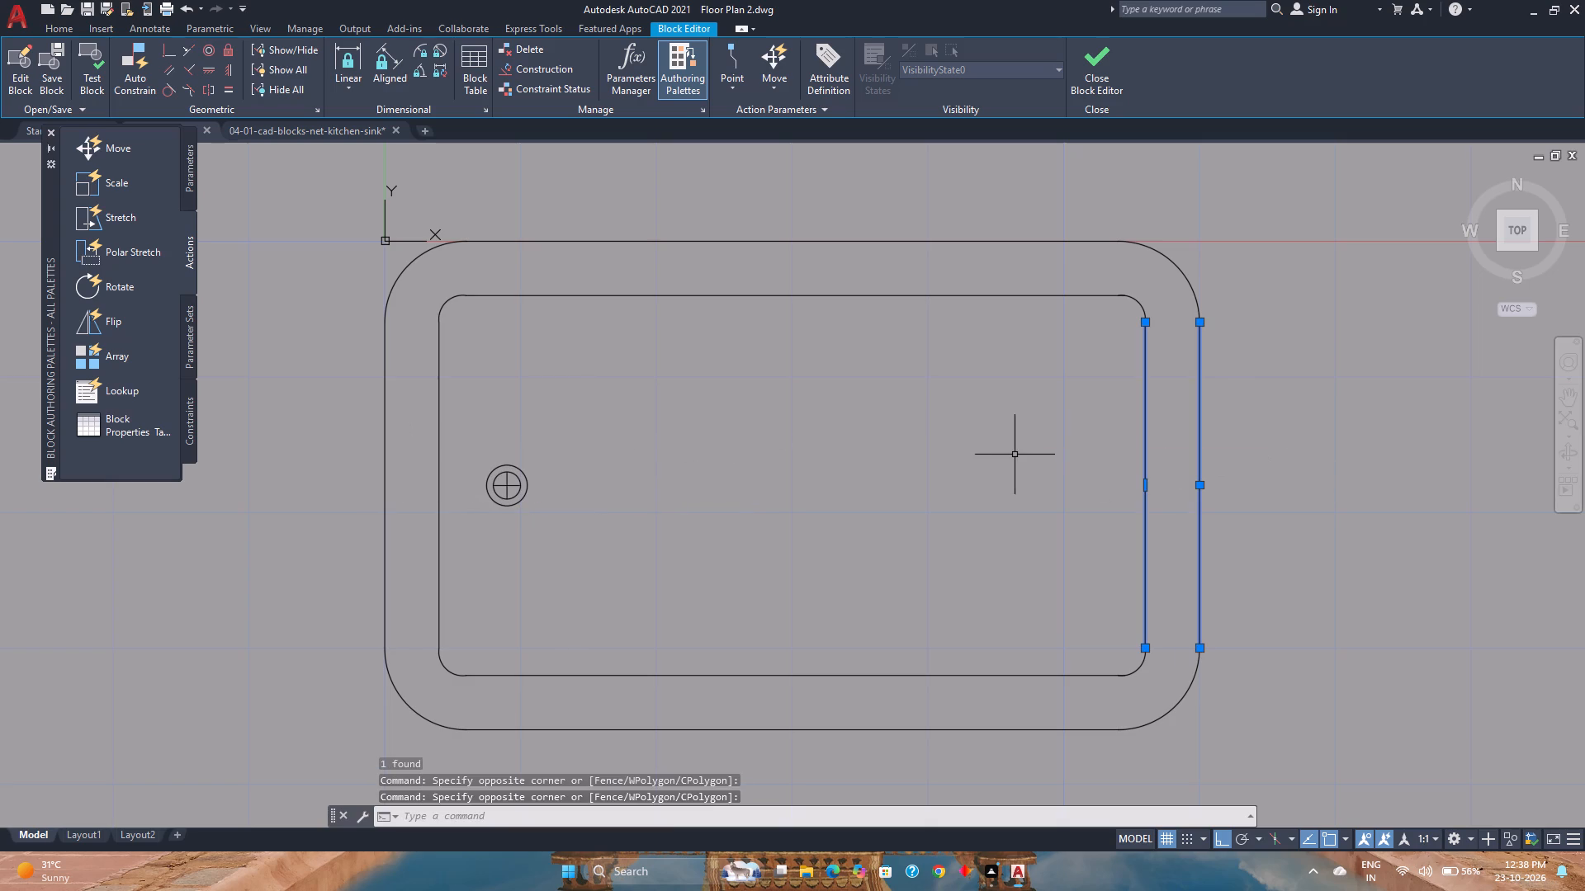
{"action": "left_click", "coordinate": [1324, 741]}
{"action": "left_click", "coordinate": [1139, 601]}
{"action": "left_click", "coordinate": [1253, 431]}
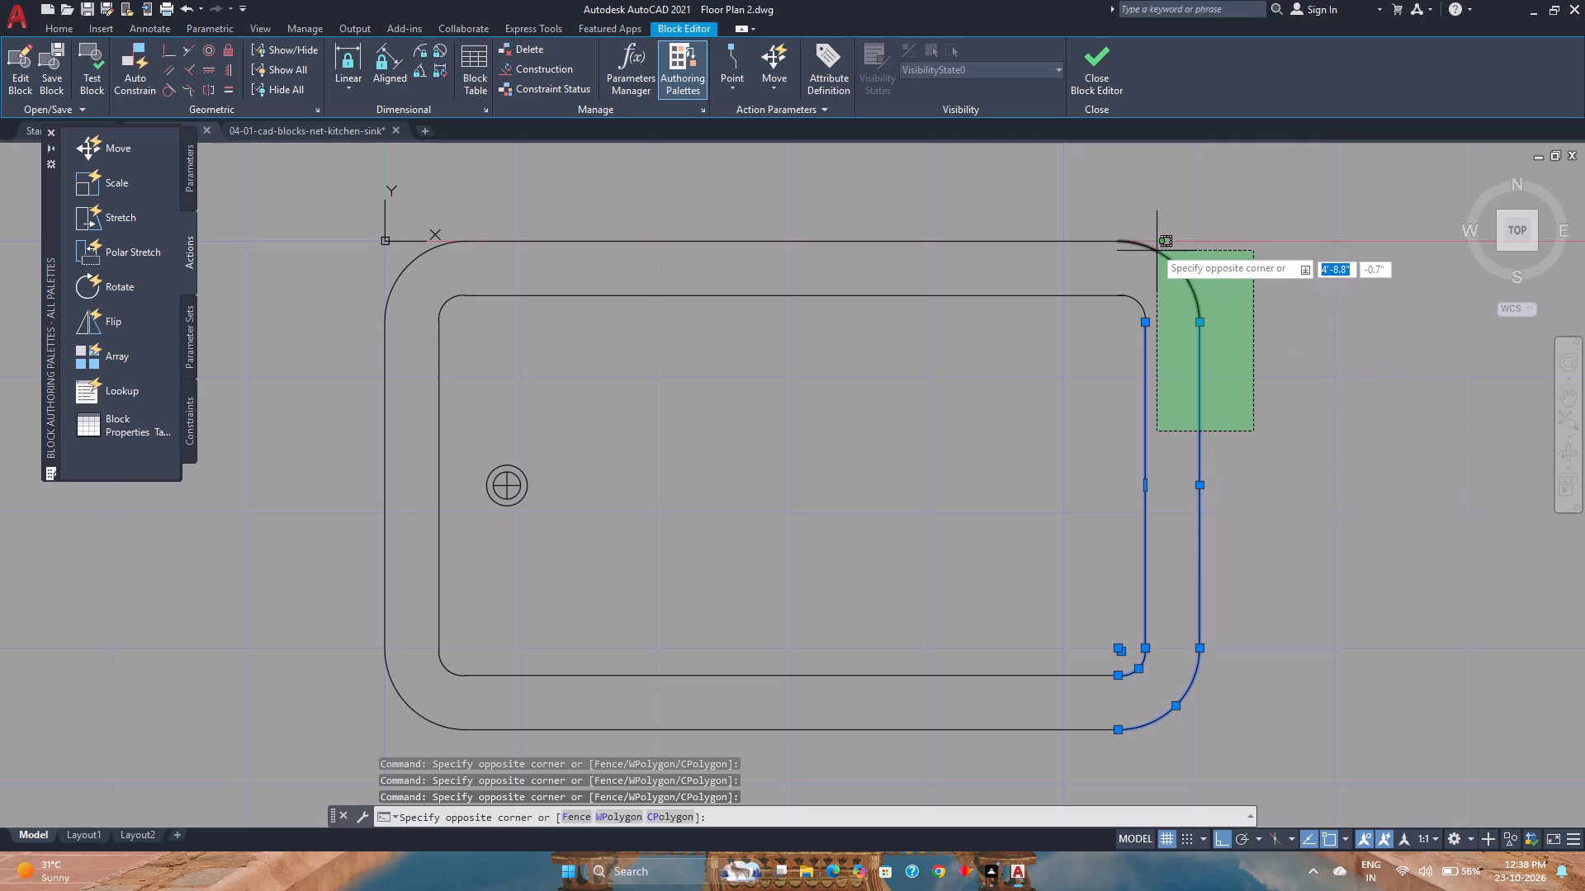
{"action": "left_click", "coordinate": [1142, 236]}
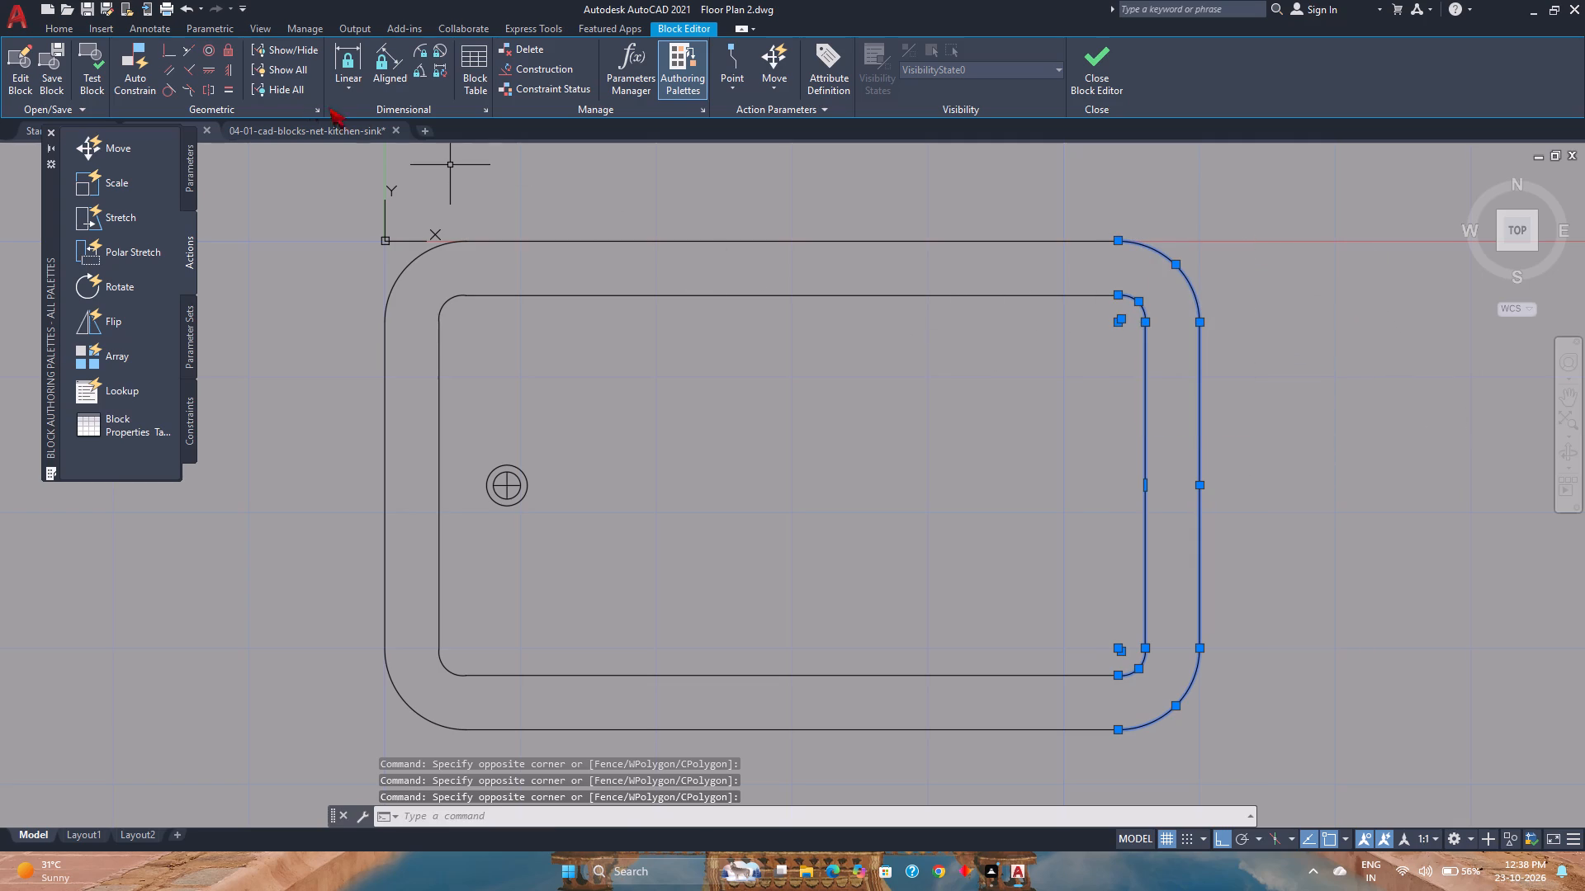
{"action": "left_click", "coordinate": [67, 31]}
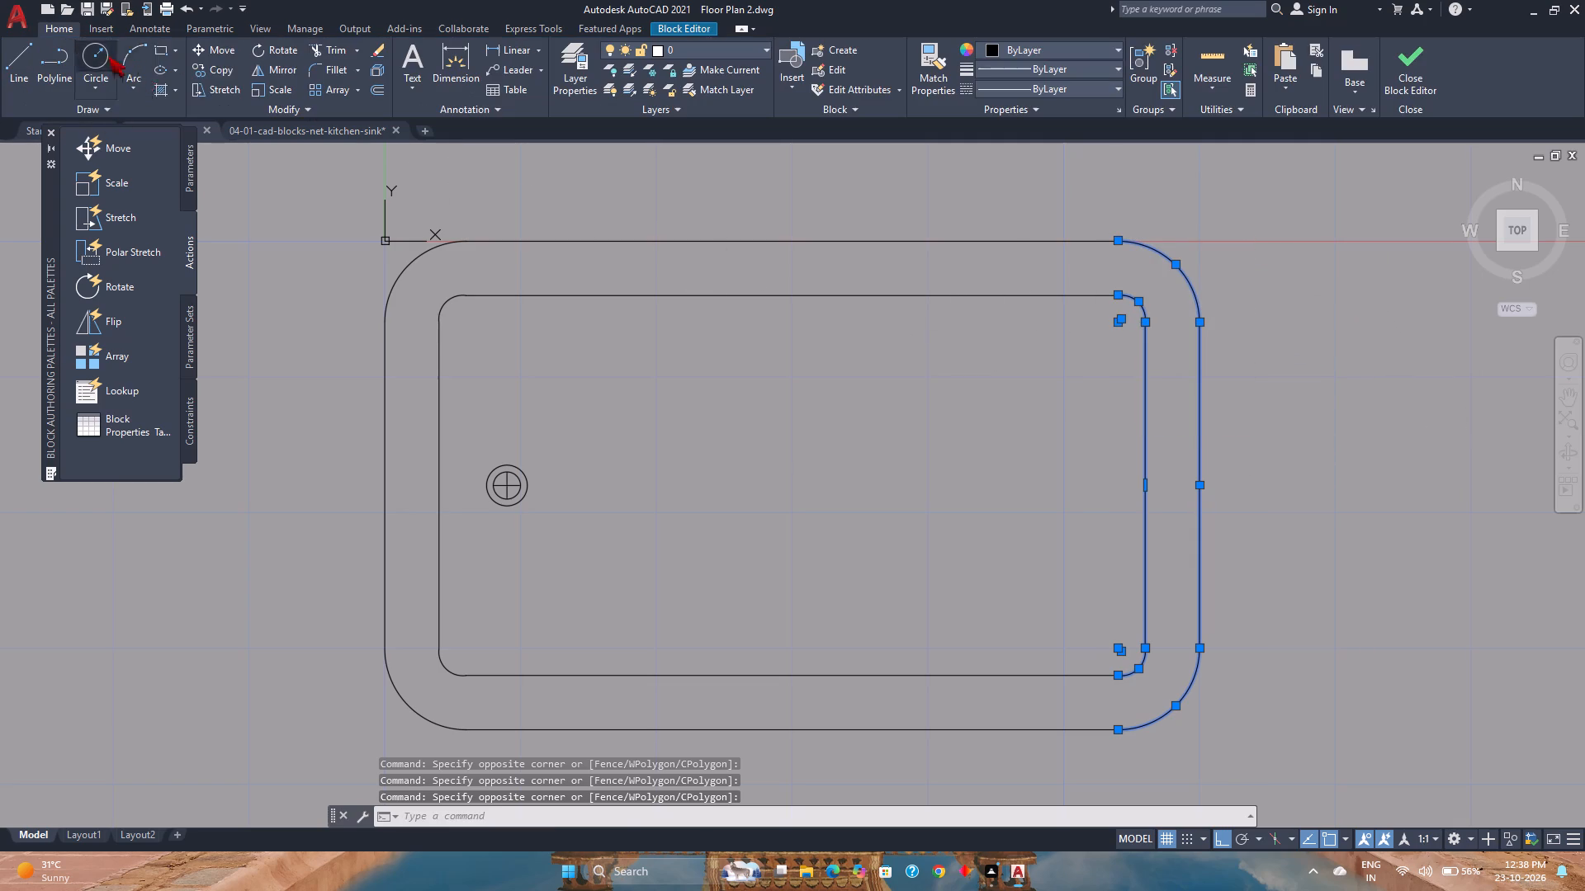
{"action": "left_click", "coordinate": [206, 54]}
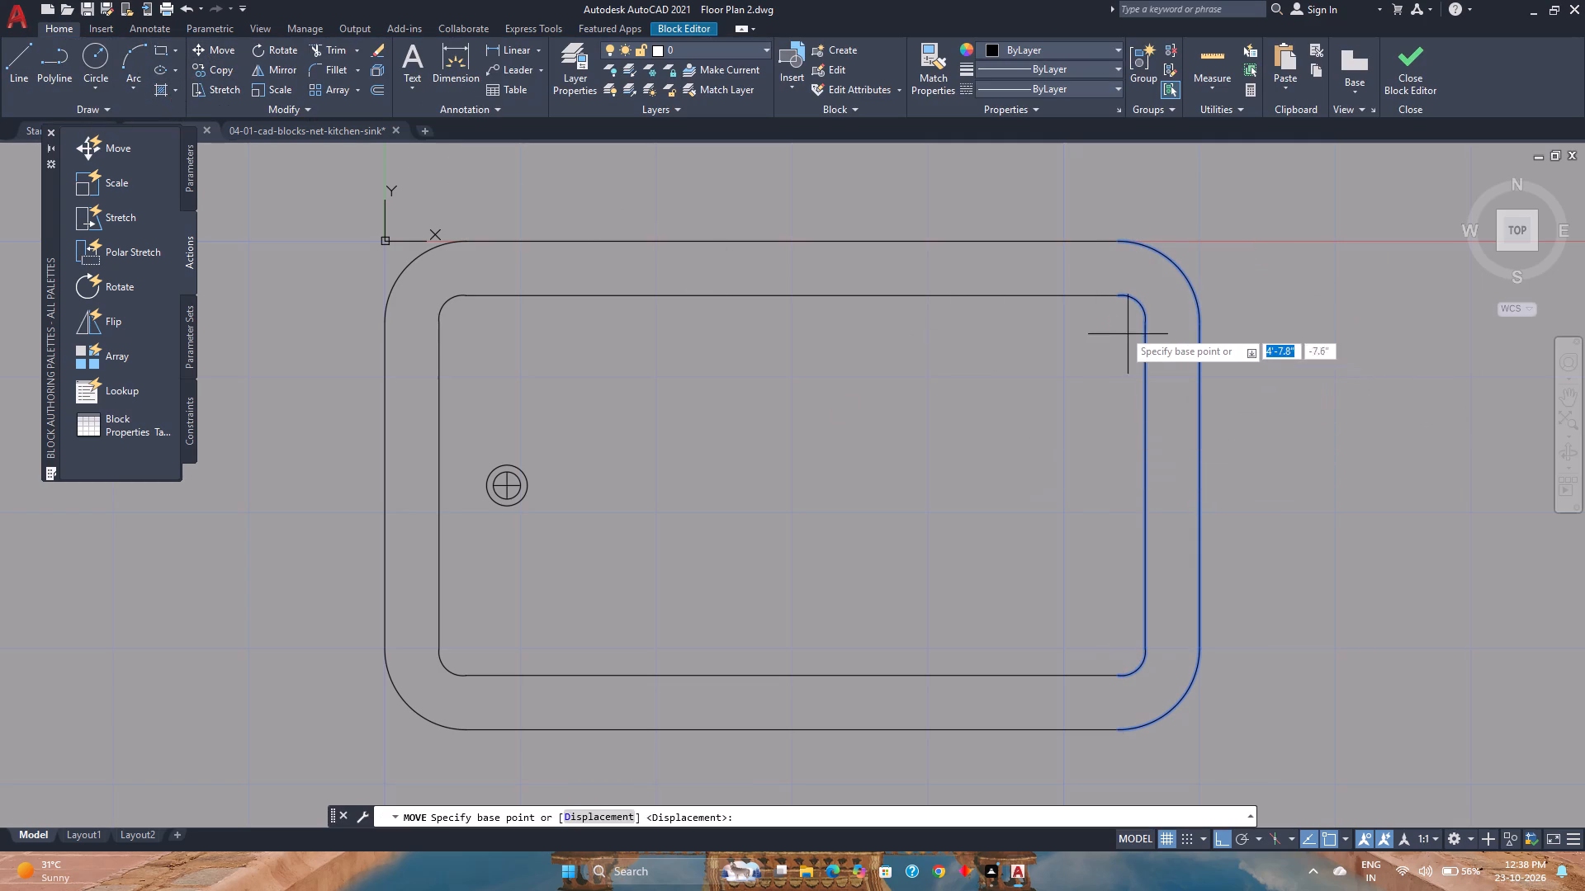
{"action": "left_click", "coordinate": [1120, 296]}
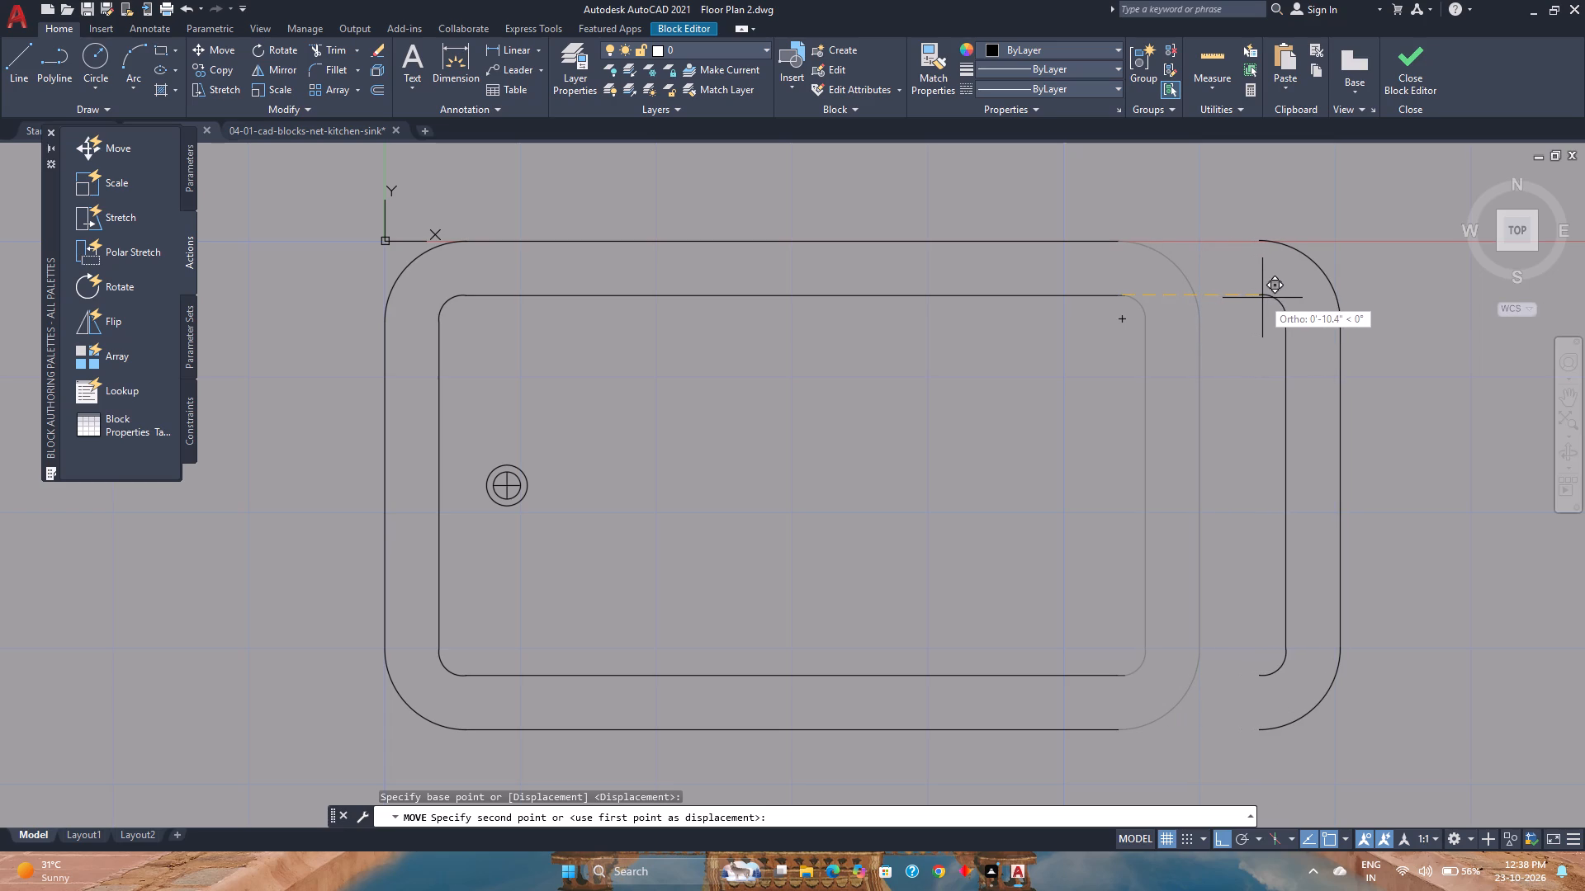
{"action": "type", "text": "1'"}
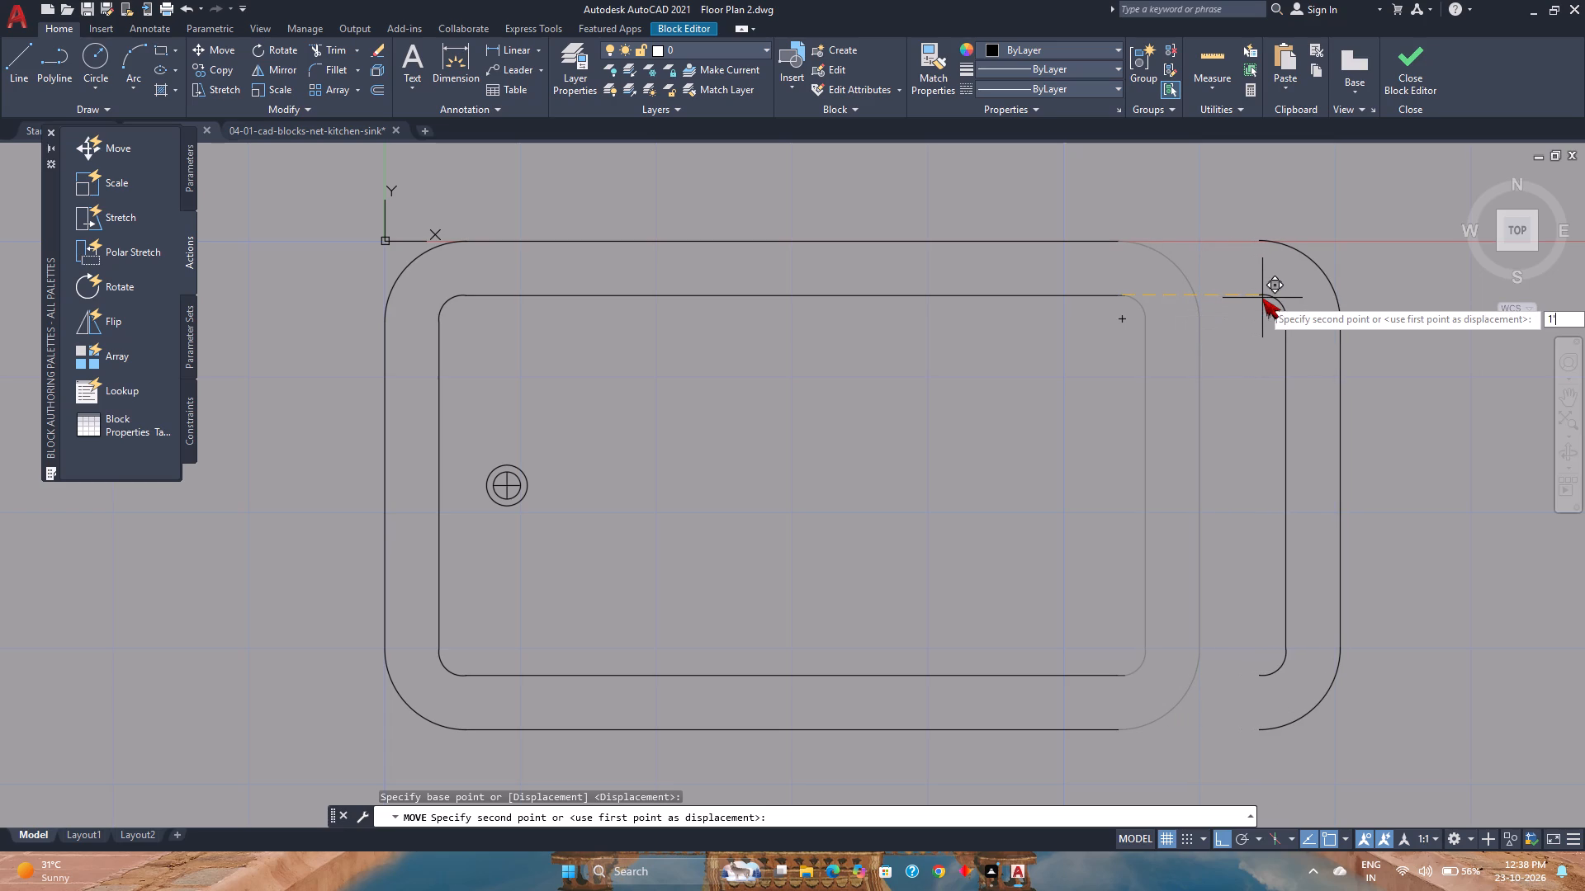
{"action": "type", "text": "3\""}
{"action": "key", "text": "Return"}
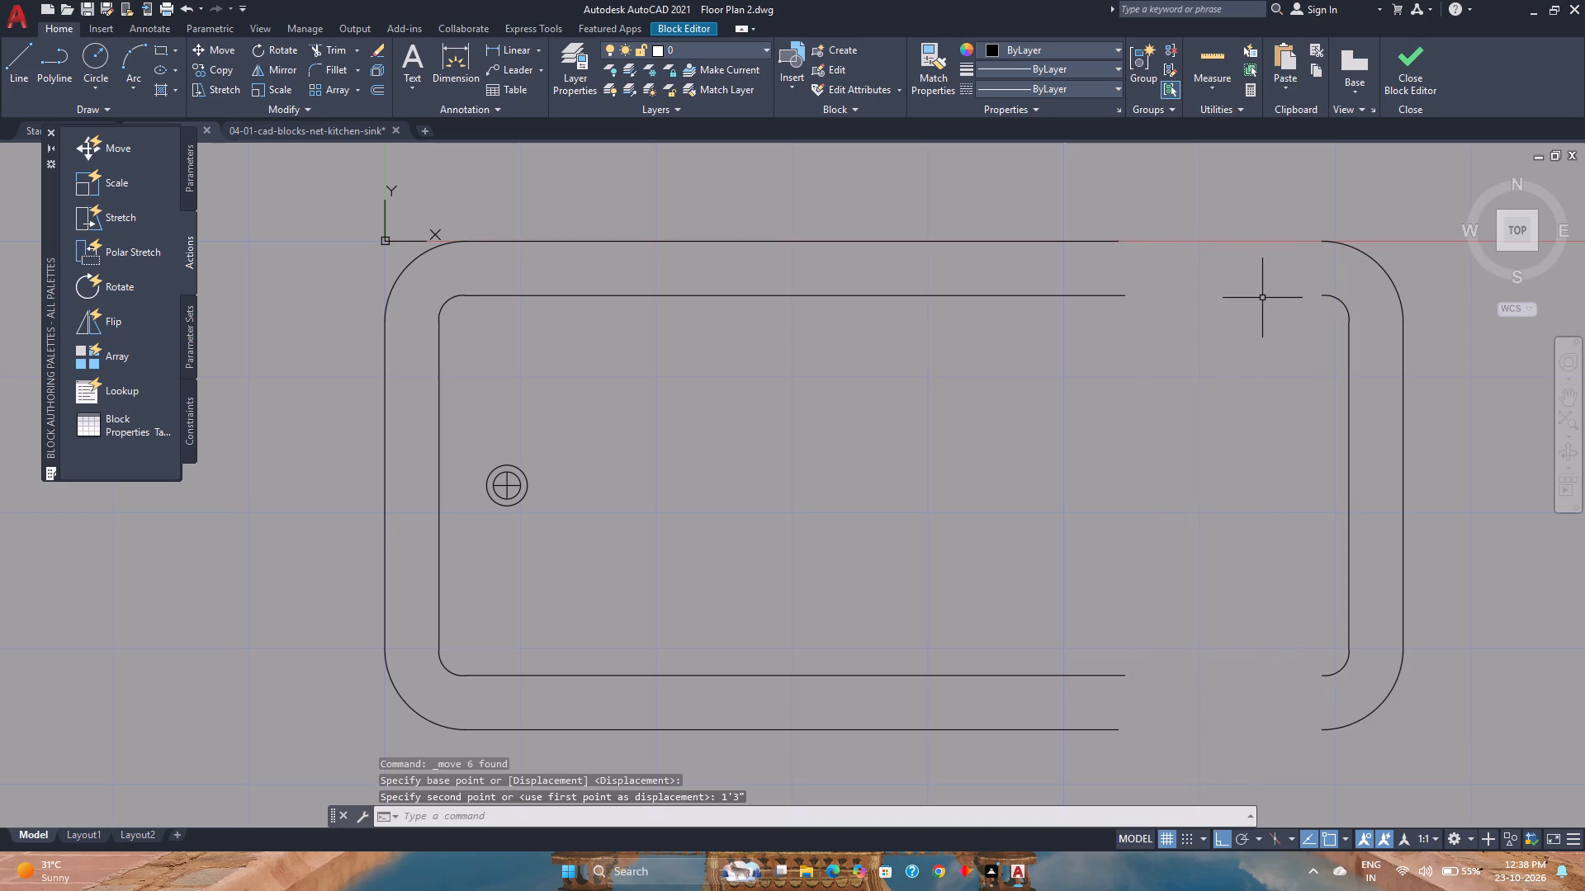
Extend the tub's four long inner and outer edges to the corner arcs of the moved short end.
{"action": "type", "text": "ex"}
{"action": "key", "text": "Return"}
{"action": "left_click", "coordinate": [1061, 189]}
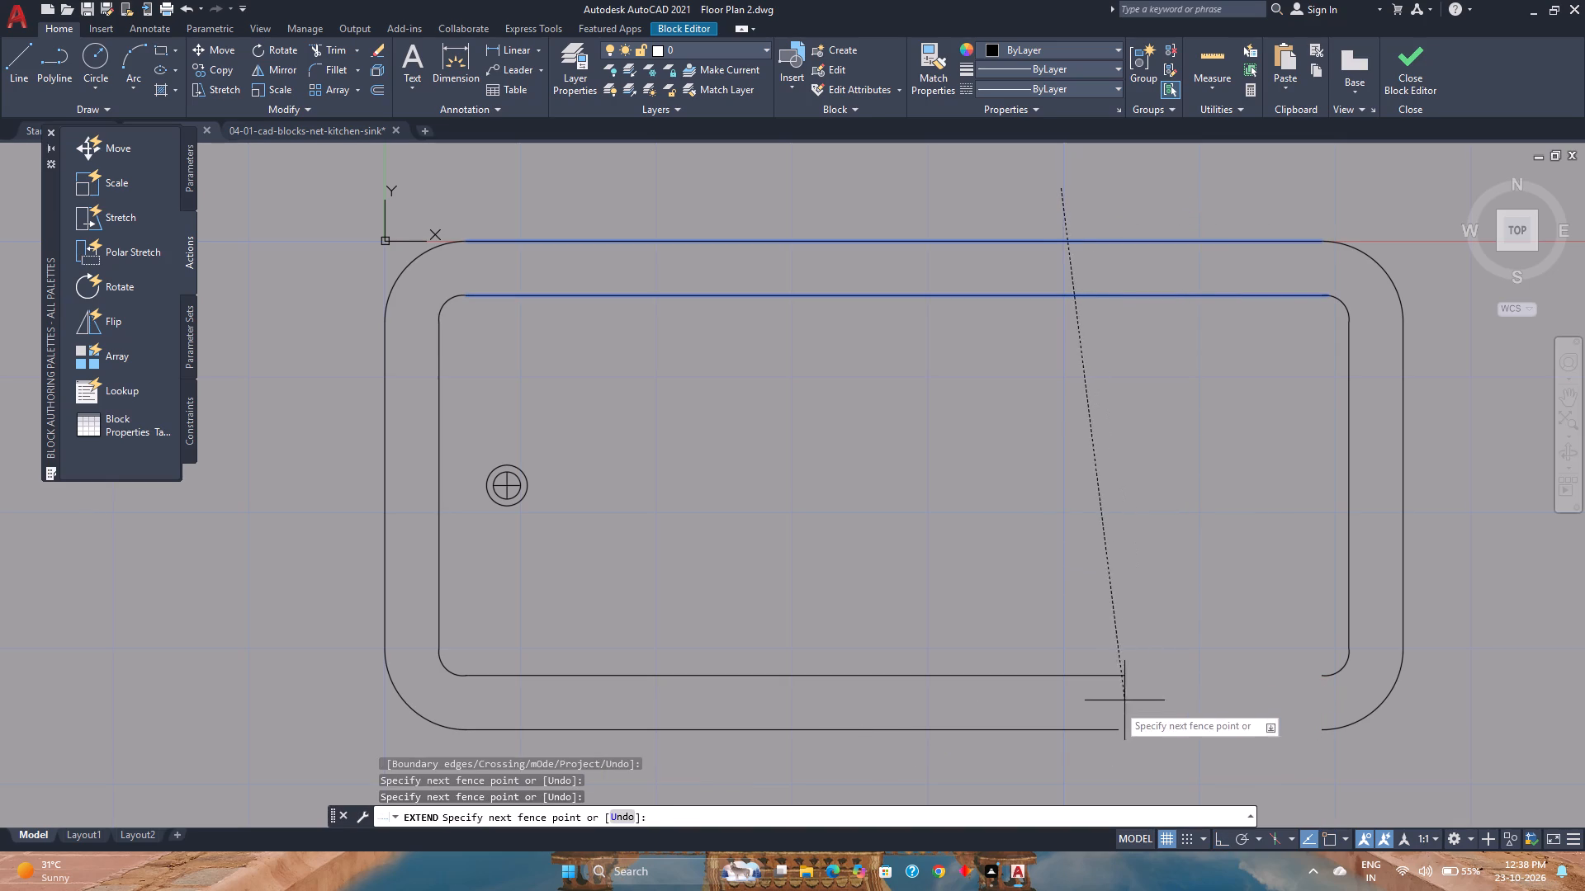
{"action": "left_click", "coordinate": [1095, 742]}
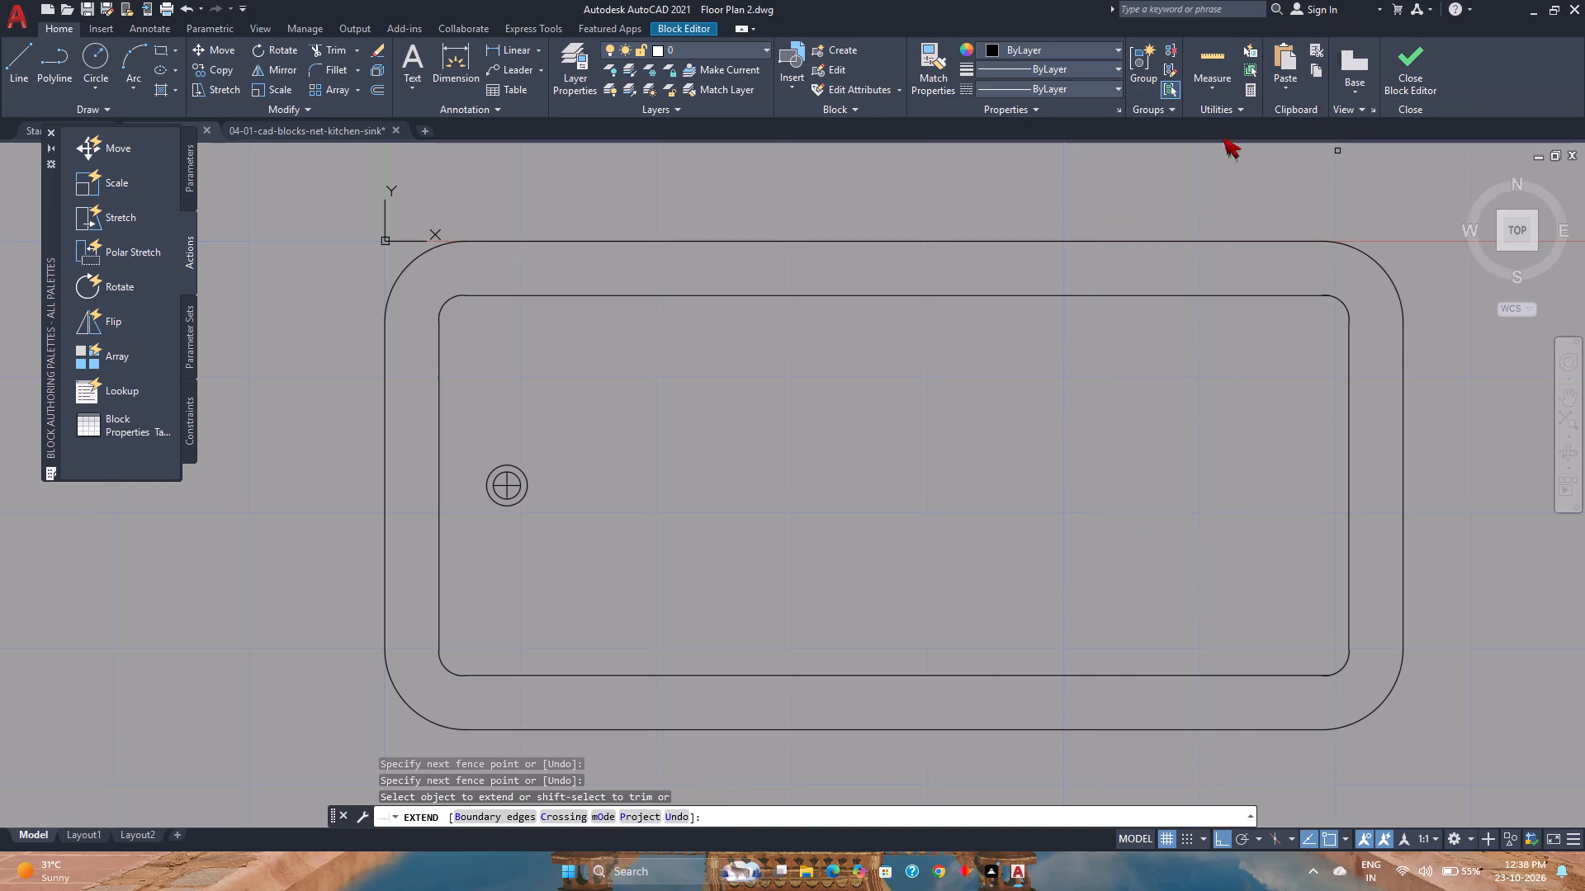
Close the block editor, saving the changes to the bath tub block.
{"action": "left_click", "coordinate": [1396, 68]}
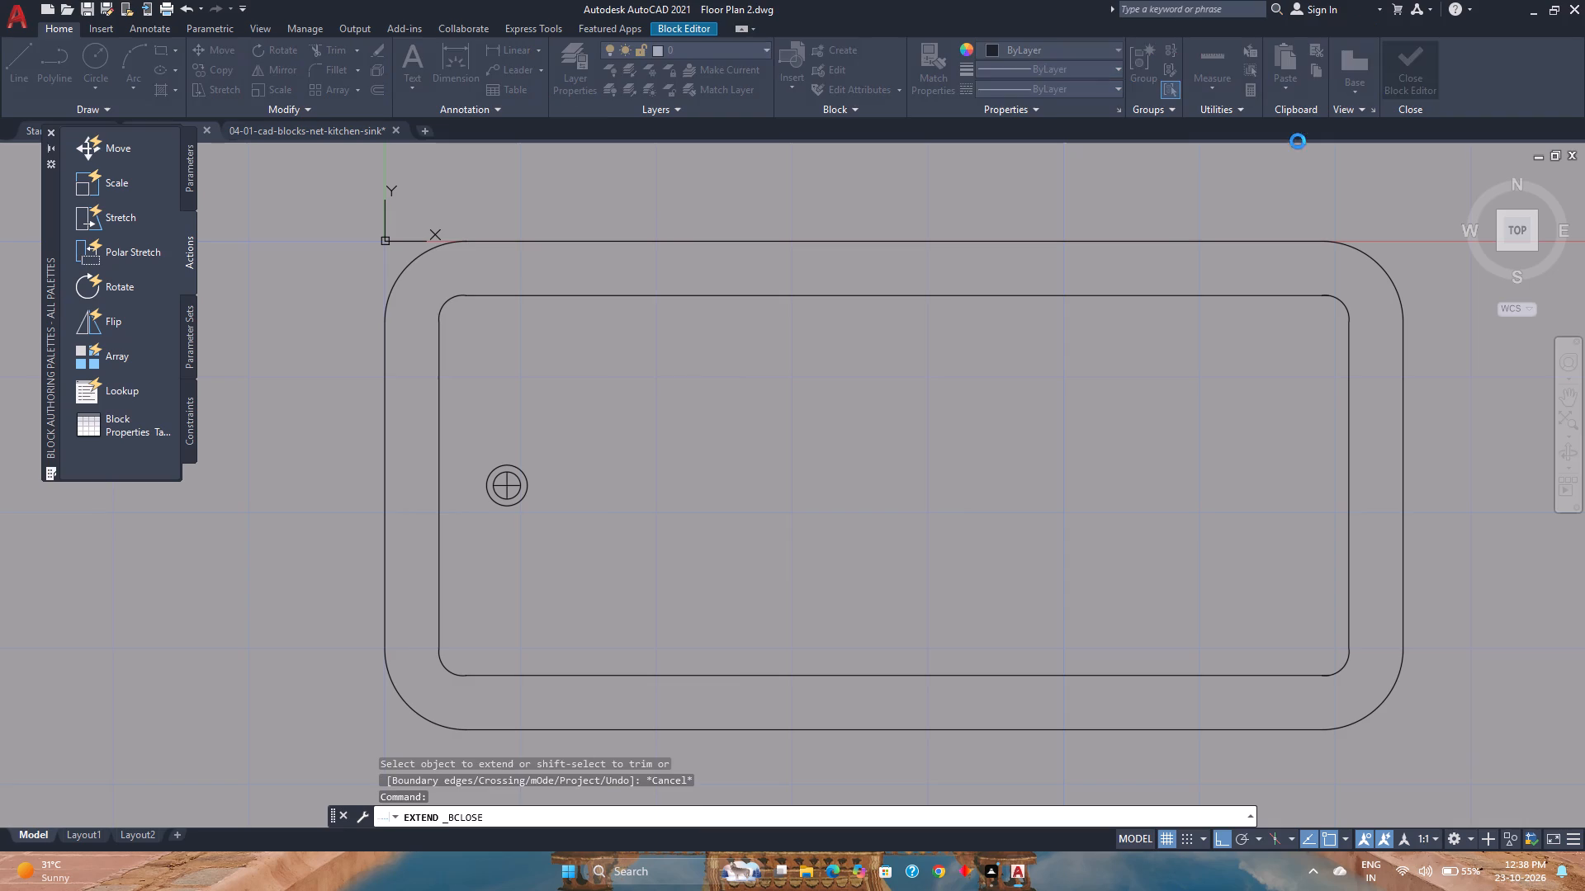
{"action": "left_click", "coordinate": [844, 384]}
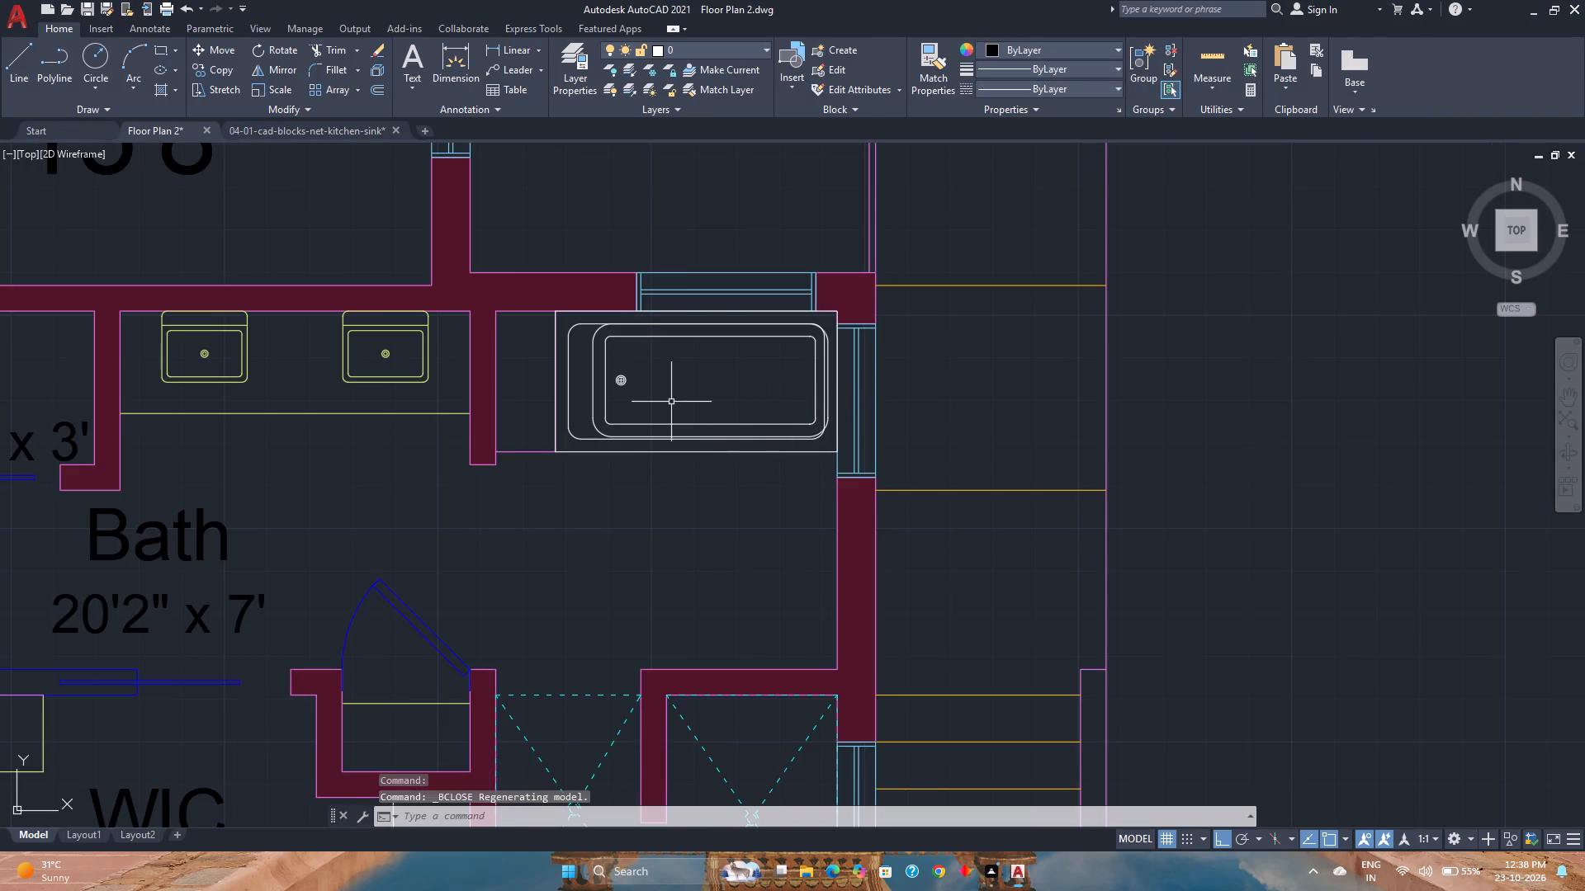
Shift the bath tub block about 3.6" toward its drain end, inside the rounded tub outline.
{"action": "left_click", "coordinate": [610, 404]}
{"action": "left_click", "coordinate": [594, 404]}
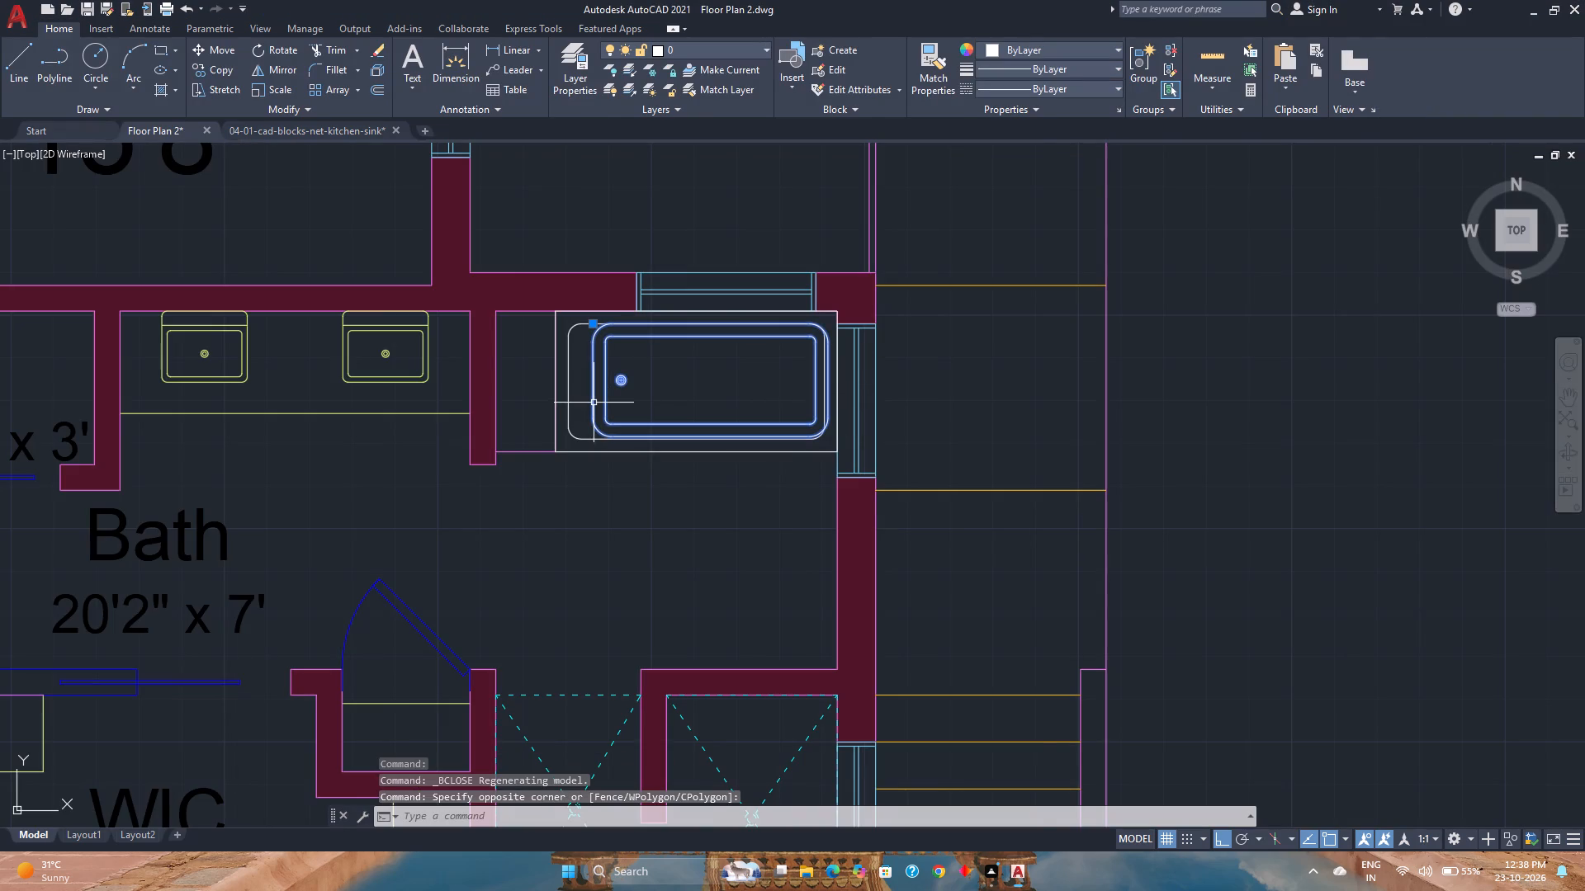
{"action": "scroll", "coordinate": [594, 403], "scroll_direction": "up", "scroll_amount": 2}
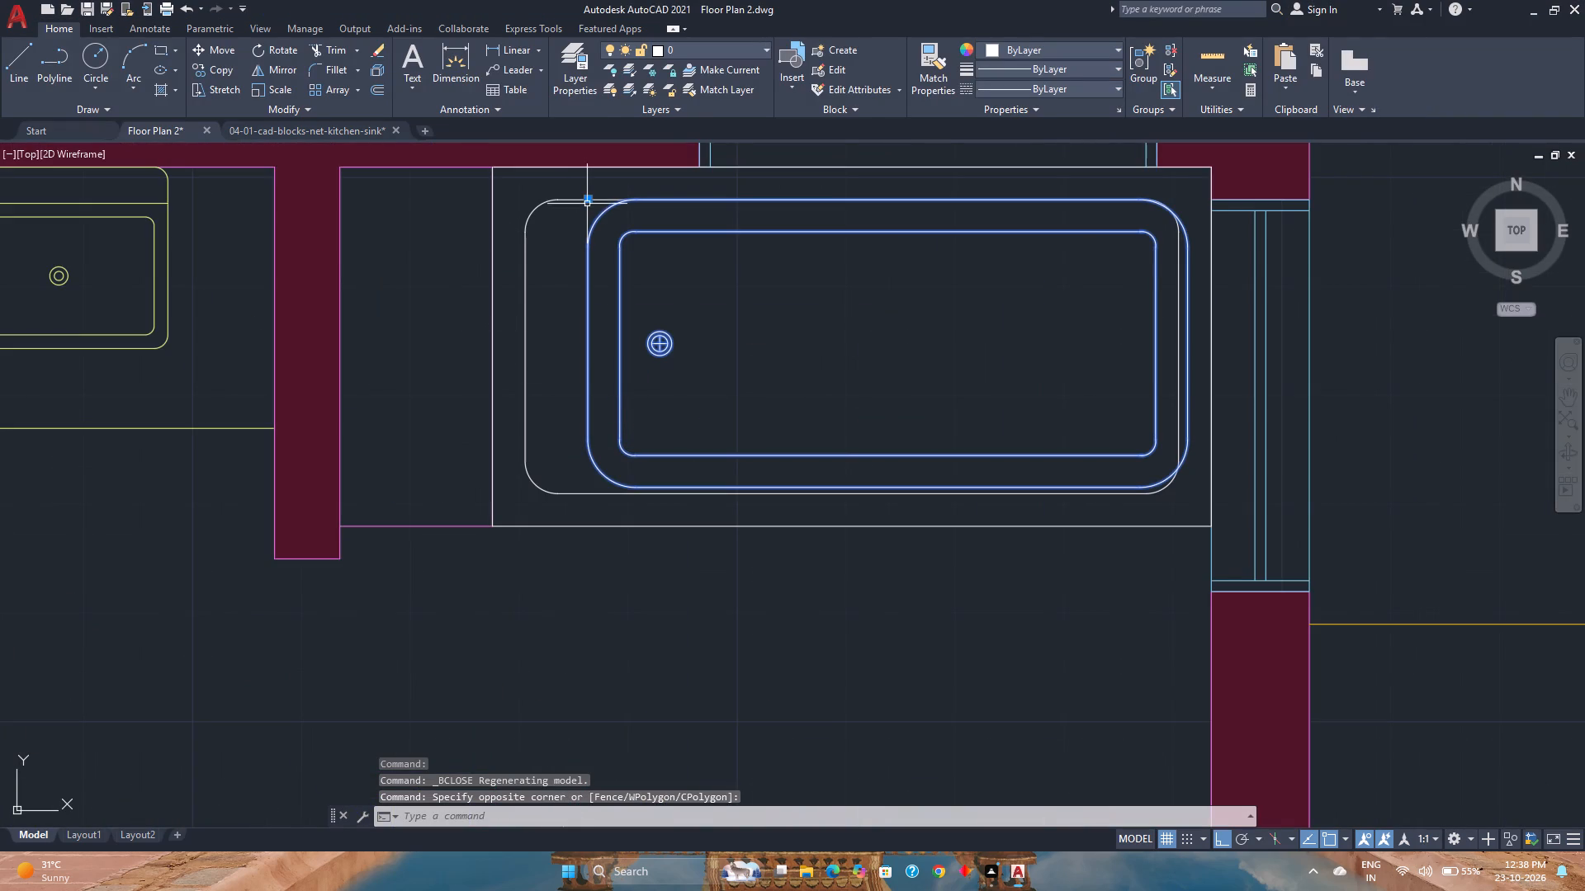
{"action": "left_click", "coordinate": [588, 200]}
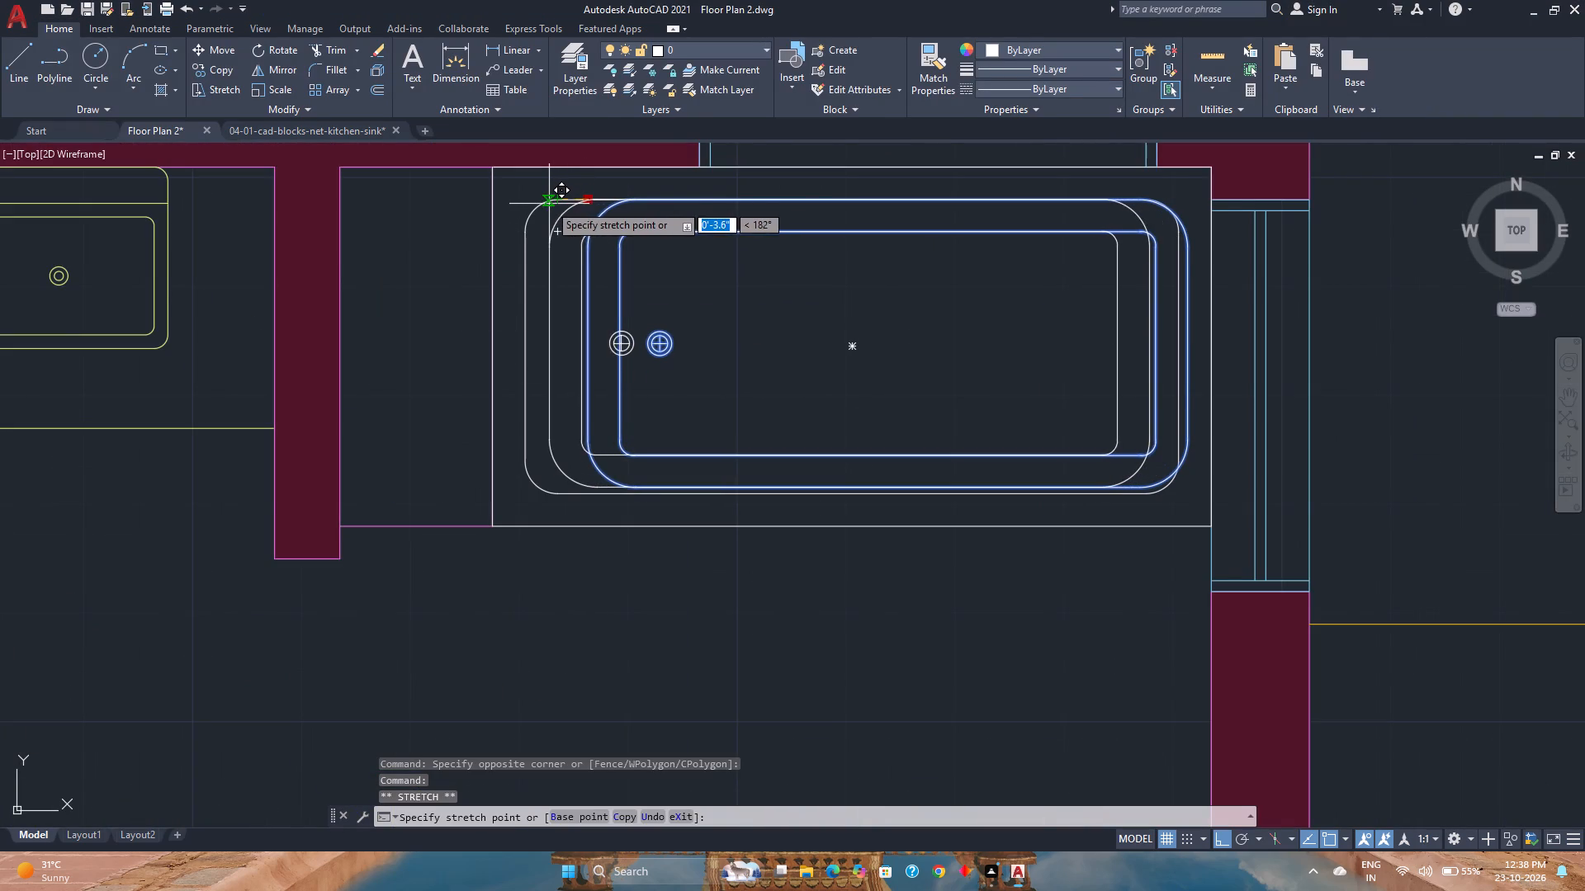
{"action": "left_click", "coordinate": [549, 204]}
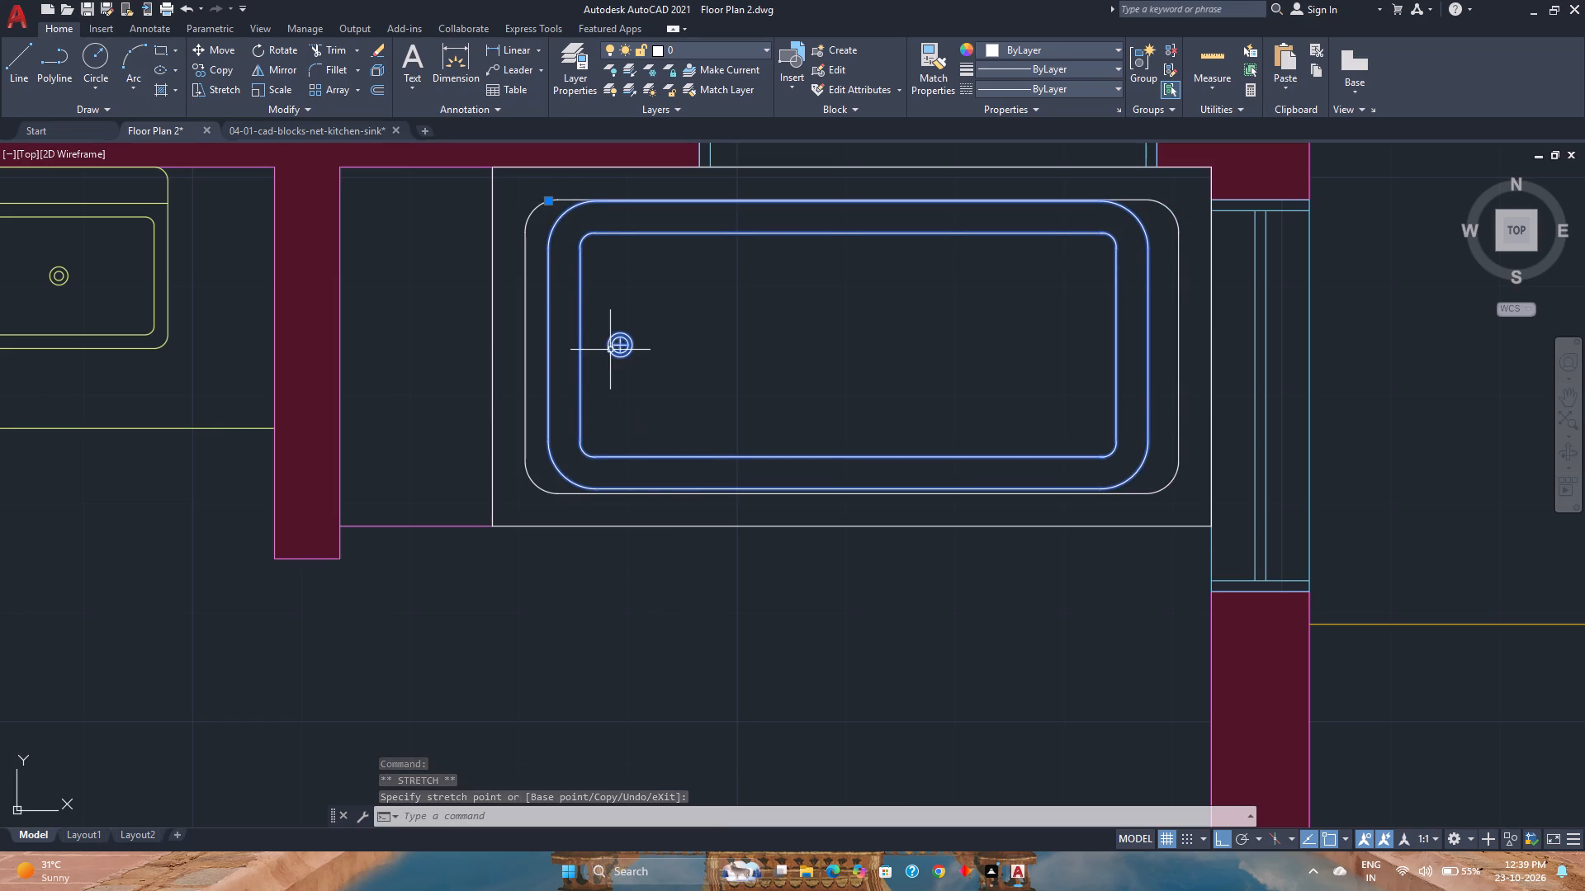
Move the bath tub block 0.2" straight down toward the rounded outline's lower long edge.
{"action": "scroll", "coordinate": [791, 502], "scroll_direction": "up", "scroll_amount": 2}
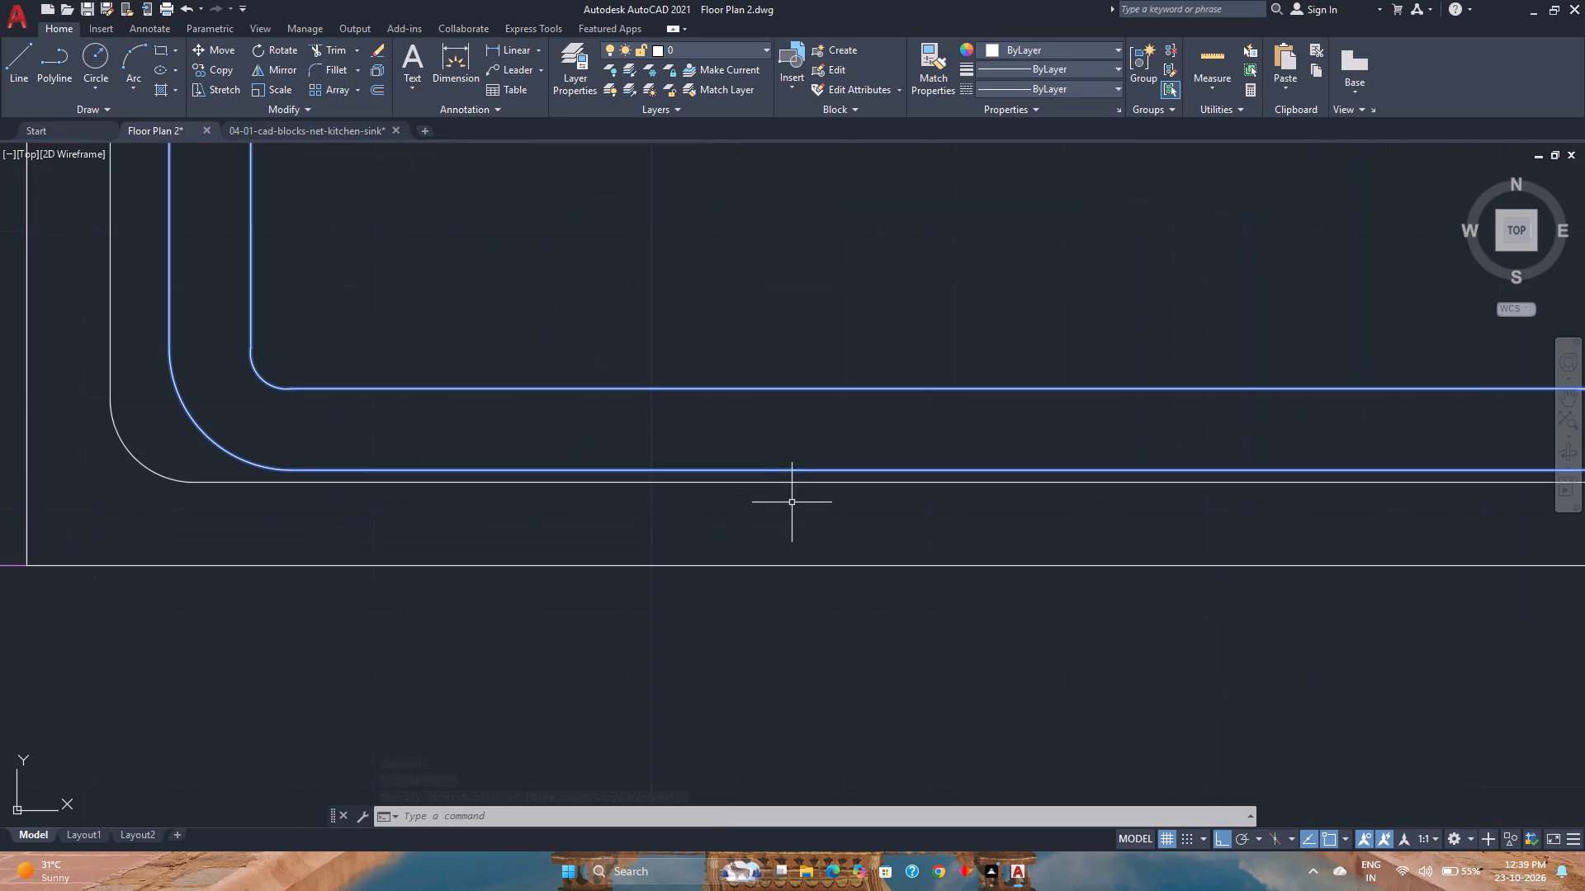
{"action": "key", "text": "m"}
{"action": "key", "text": "Return"}
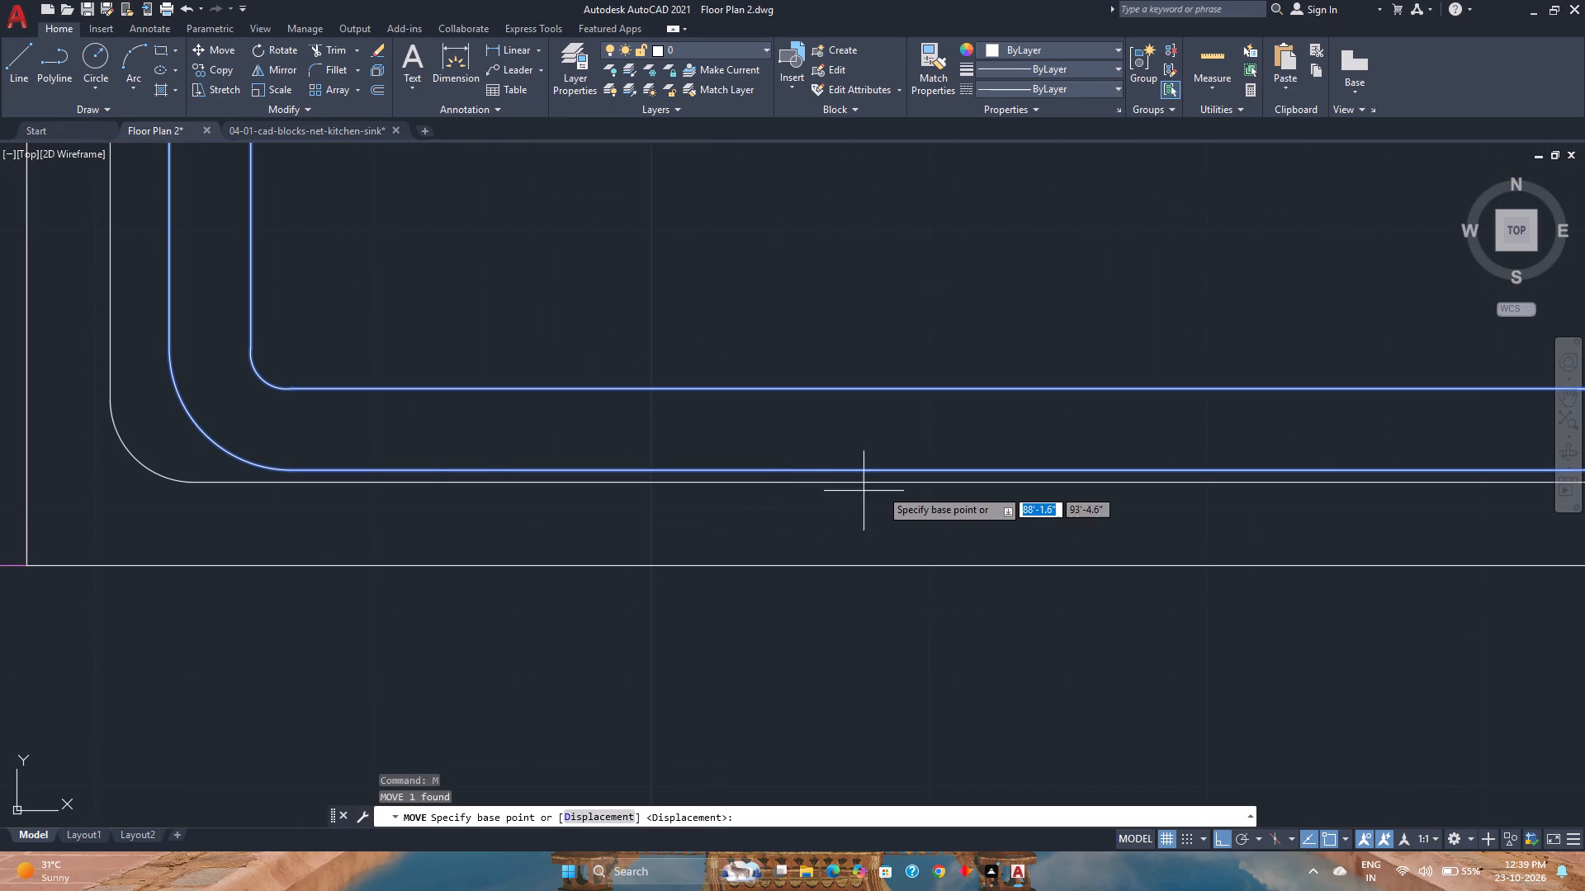
{"action": "scroll", "coordinate": [880, 488], "scroll_direction": "down", "scroll_amount": 1}
{"action": "left_click", "coordinate": [916, 478]}
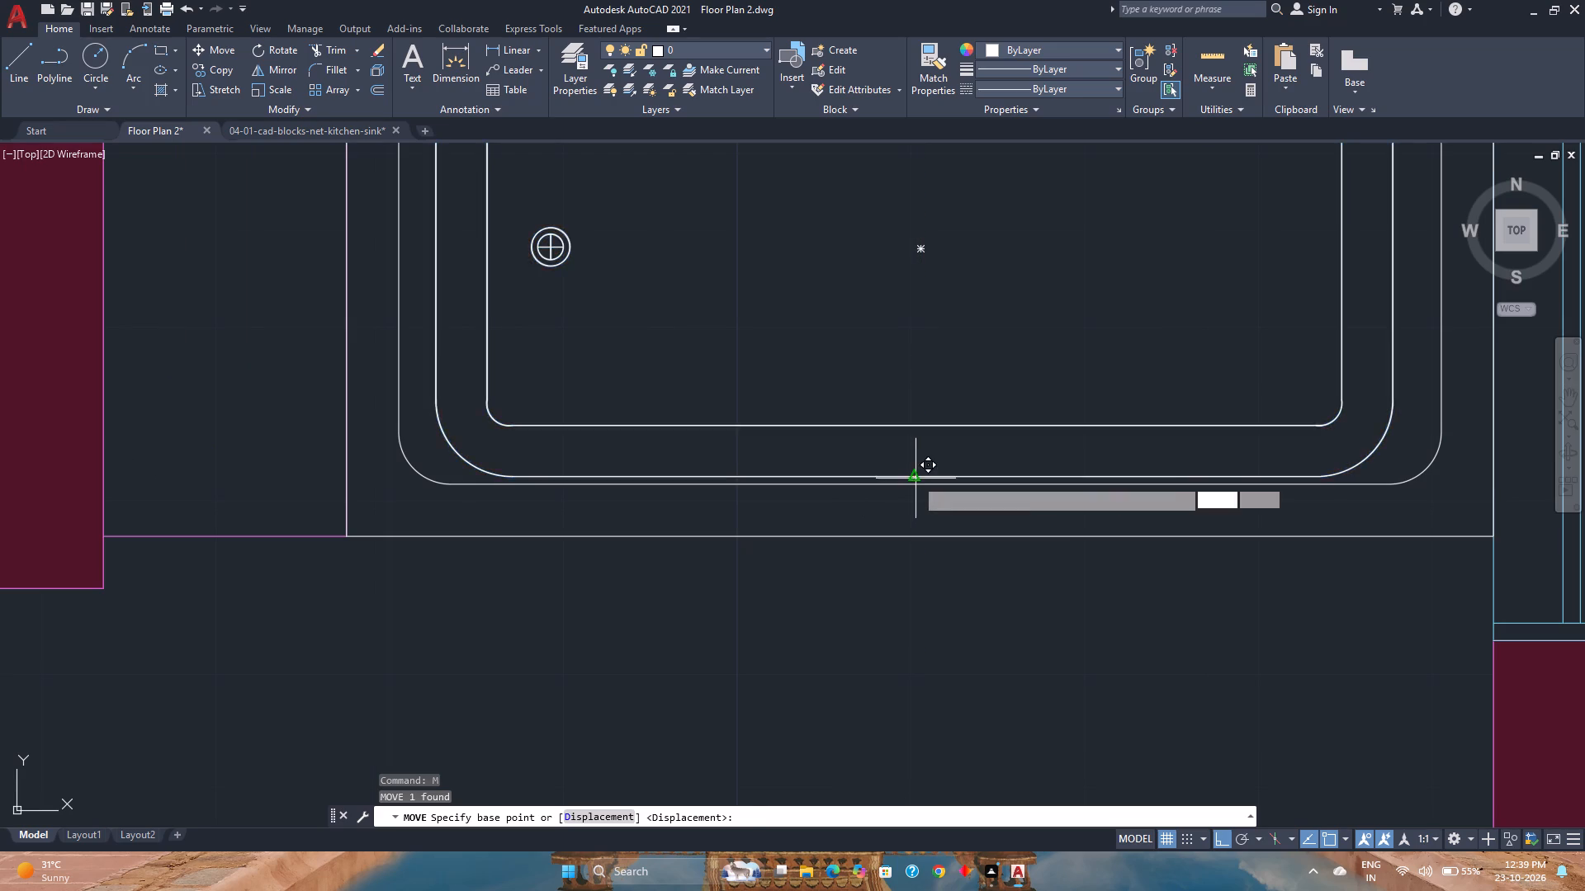
{"action": "scroll", "coordinate": [916, 478], "scroll_direction": "up", "scroll_amount": 4}
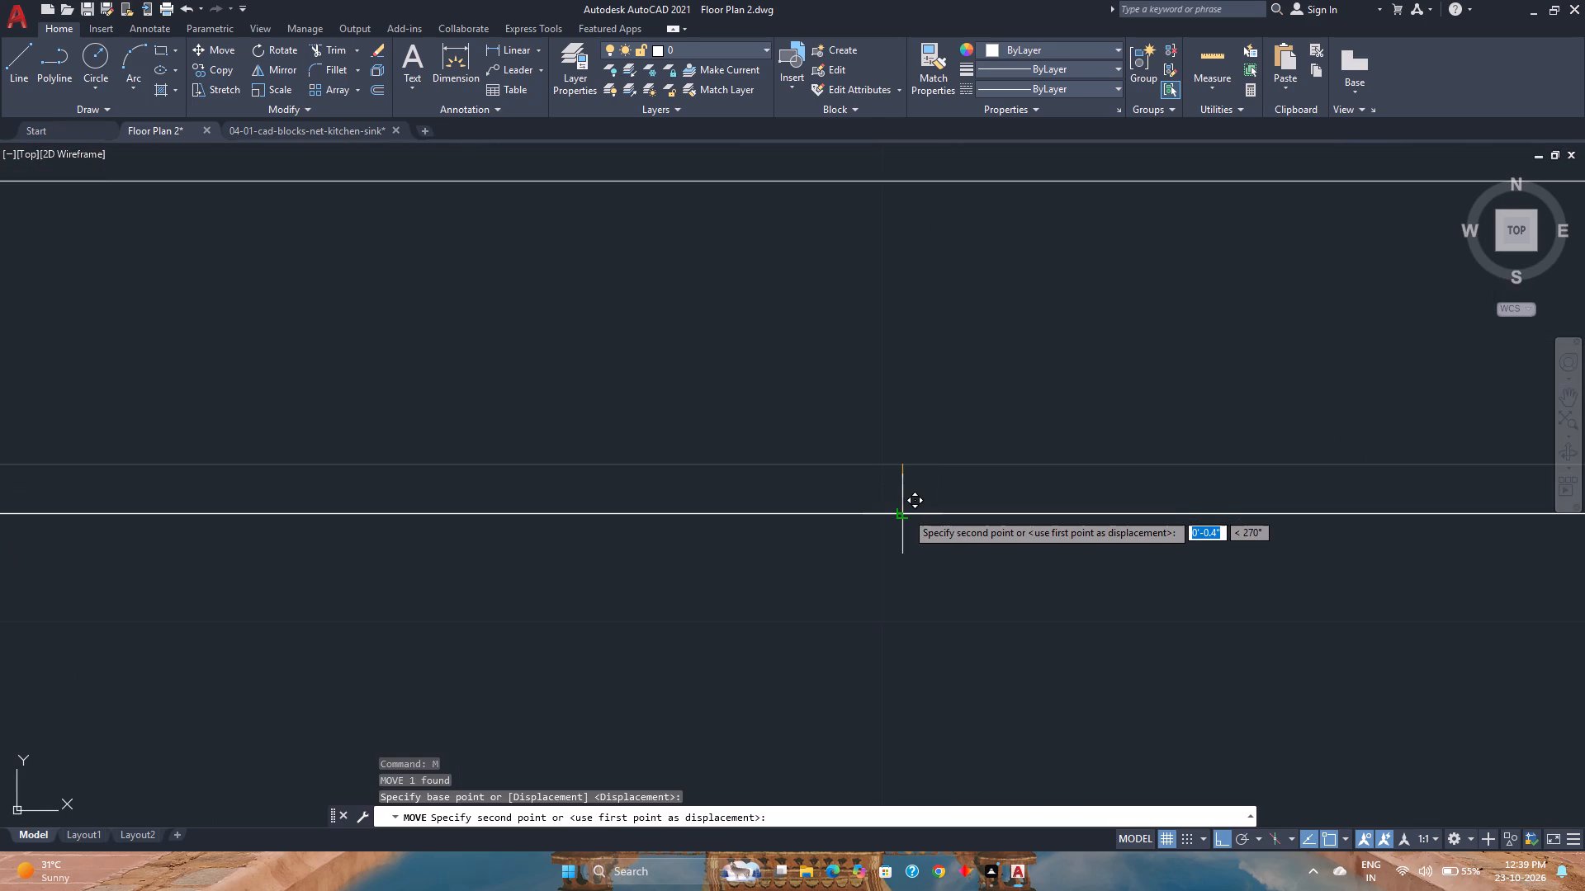
{"action": "type", "text": "0.2"}
{"action": "key", "text": "Return"}
{"action": "scroll", "coordinate": [892, 497], "scroll_direction": "down", "scroll_amount": 4}
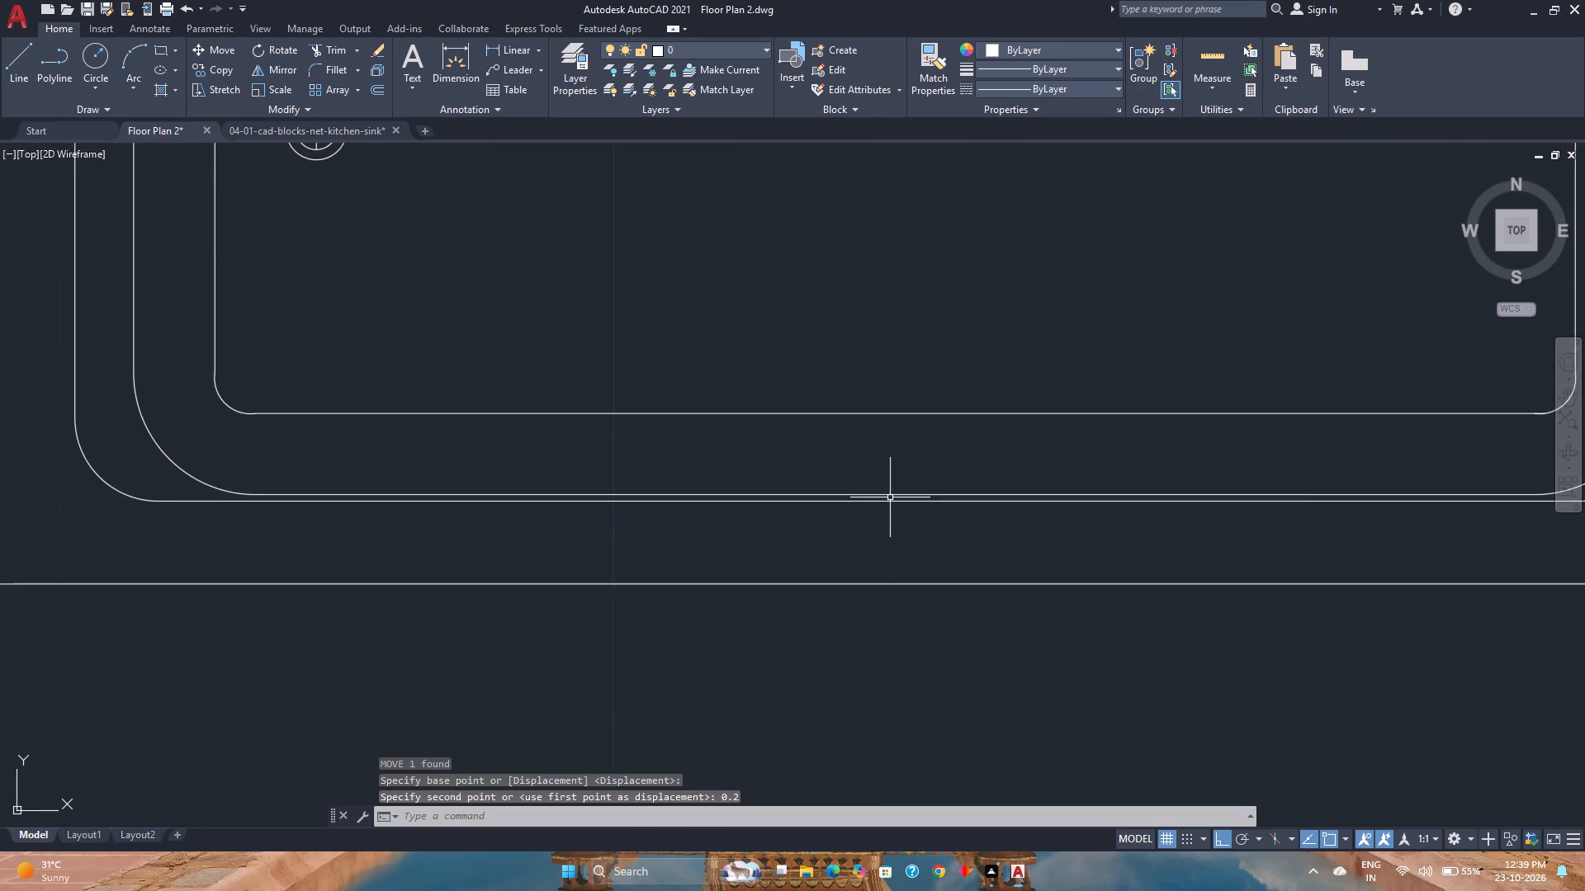
{"action": "scroll", "coordinate": [890, 497], "scroll_direction": "down", "scroll_amount": 2}
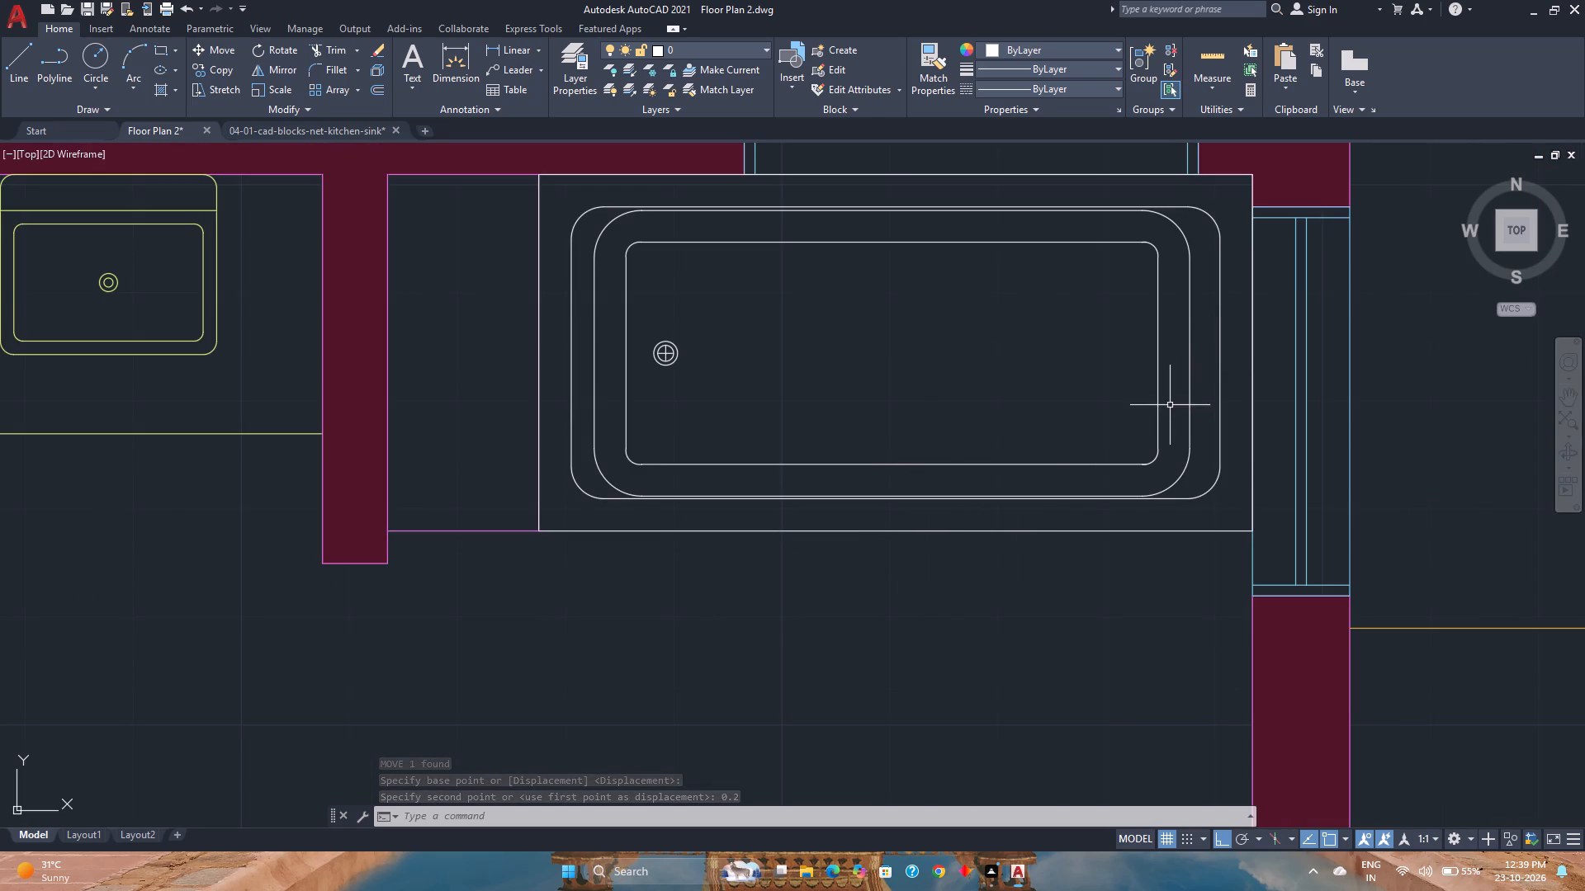
Put the bath tub block and its rounded outline on the Utilities layer, and save the drawing.
{"action": "scroll", "coordinate": [859, 539], "scroll_direction": "down", "scroll_amount": 3}
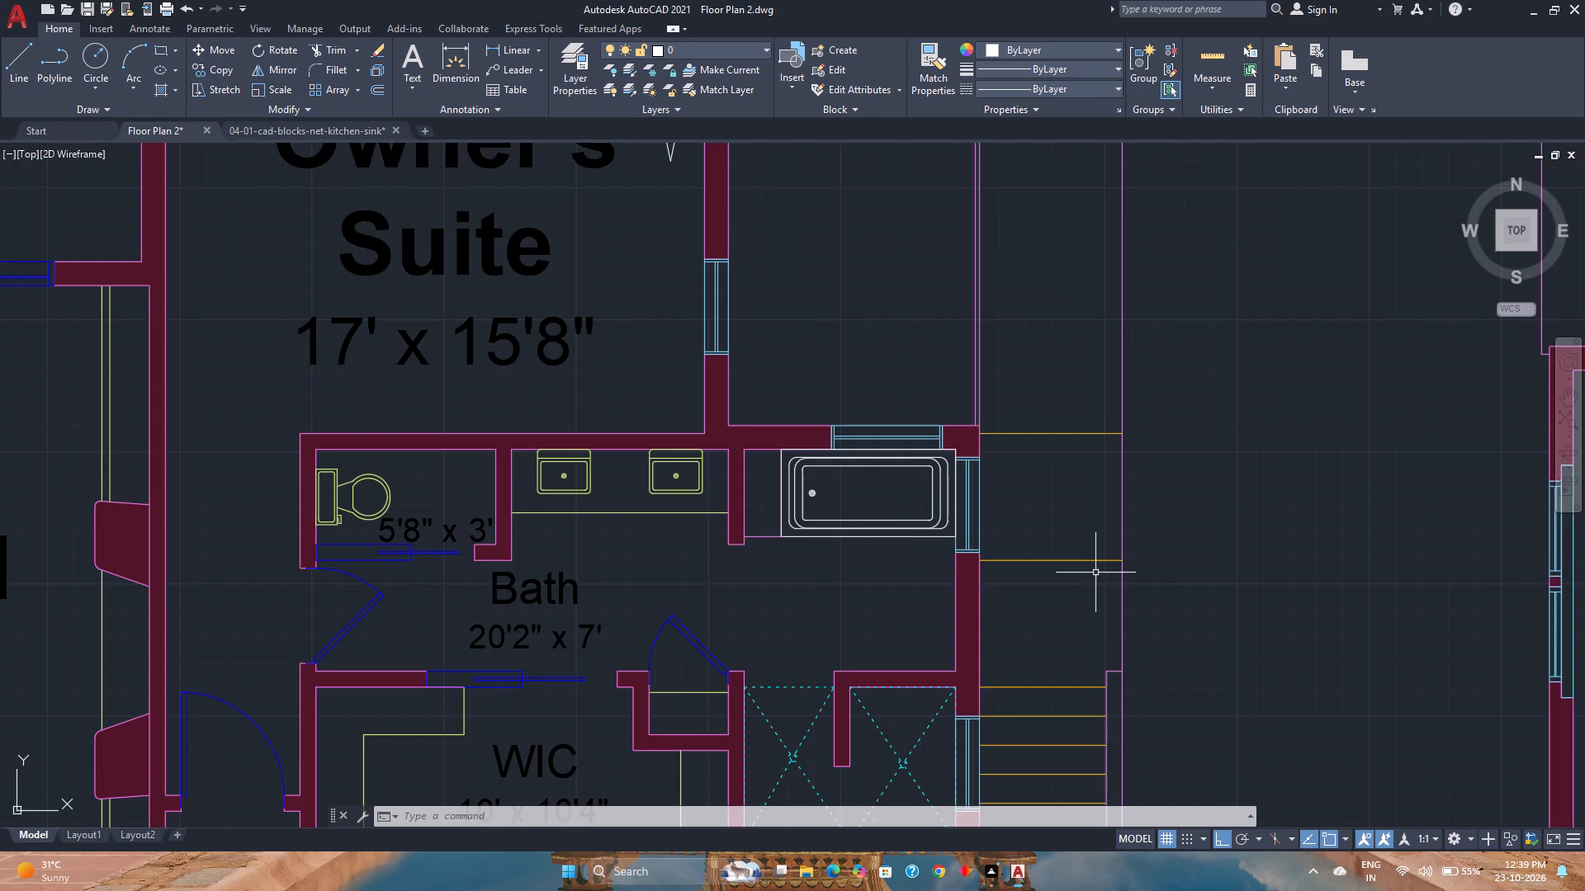
{"action": "middle_click_drag", "start_coordinate": [1185, 549], "coordinate": [944, 497]}
{"action": "scroll", "coordinate": [690, 474], "scroll_direction": "up", "scroll_amount": 2}
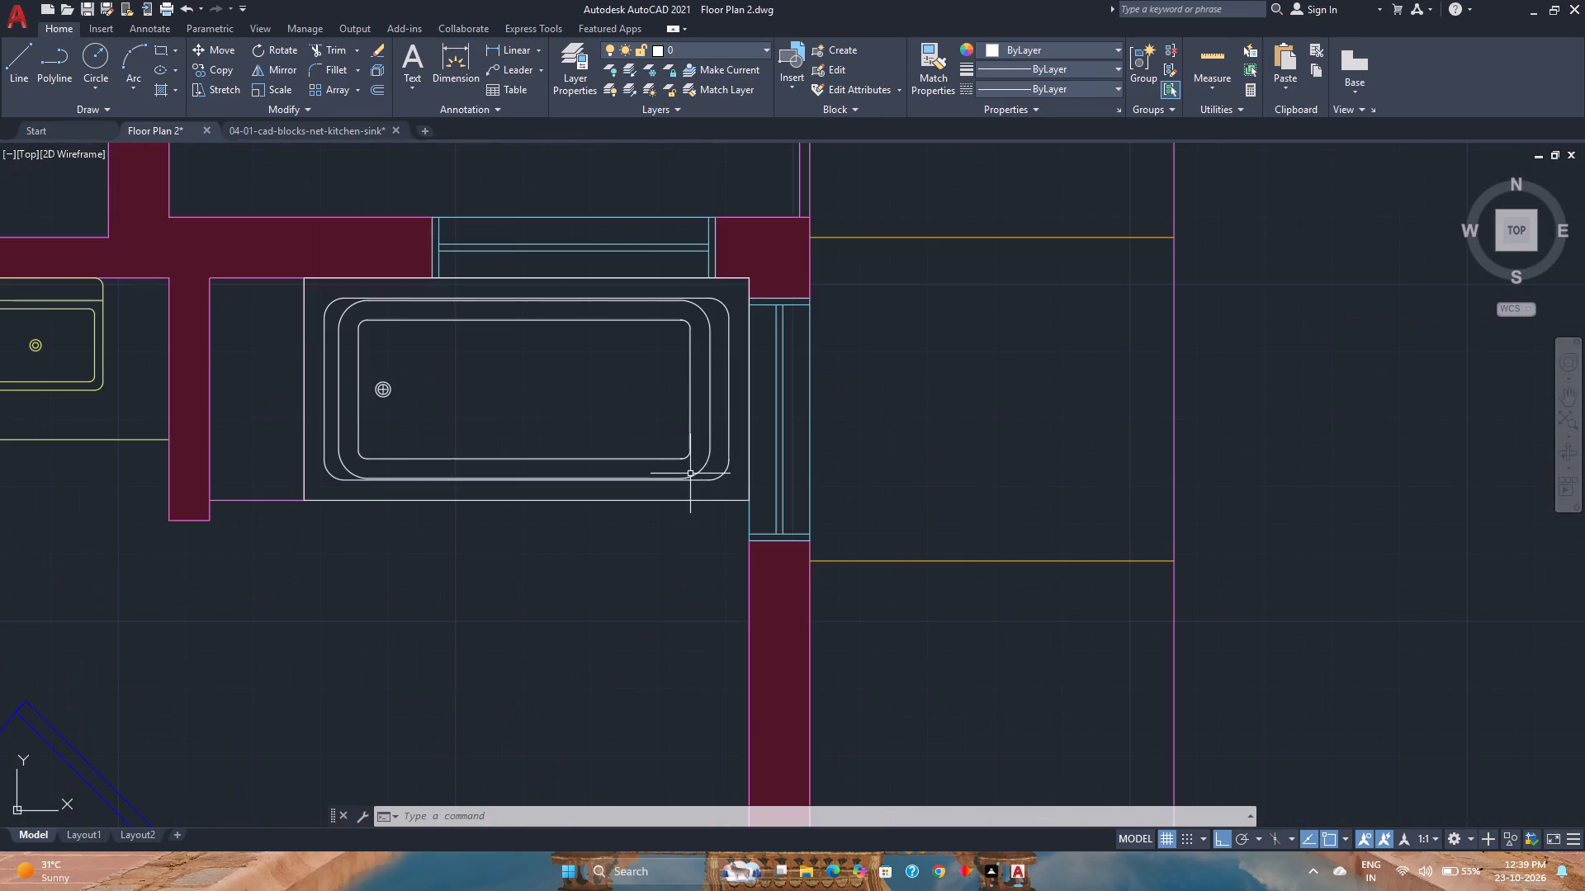
{"action": "left_click", "coordinate": [731, 479]}
{"action": "left_click", "coordinate": [608, 412]}
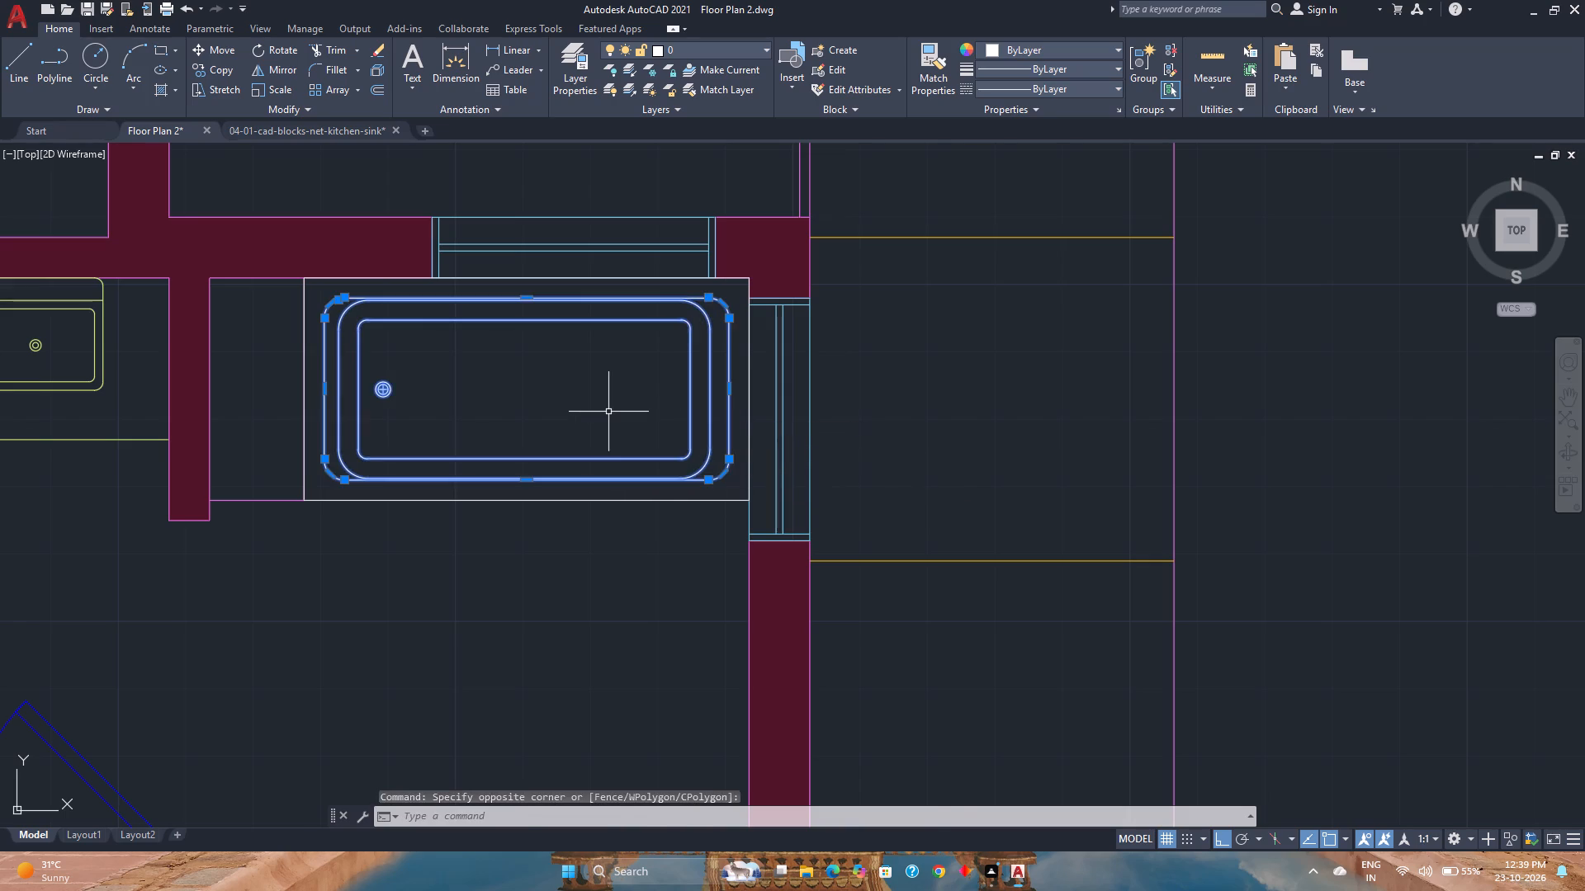
{"action": "scroll", "coordinate": [608, 412], "scroll_direction": "down", "scroll_amount": 1}
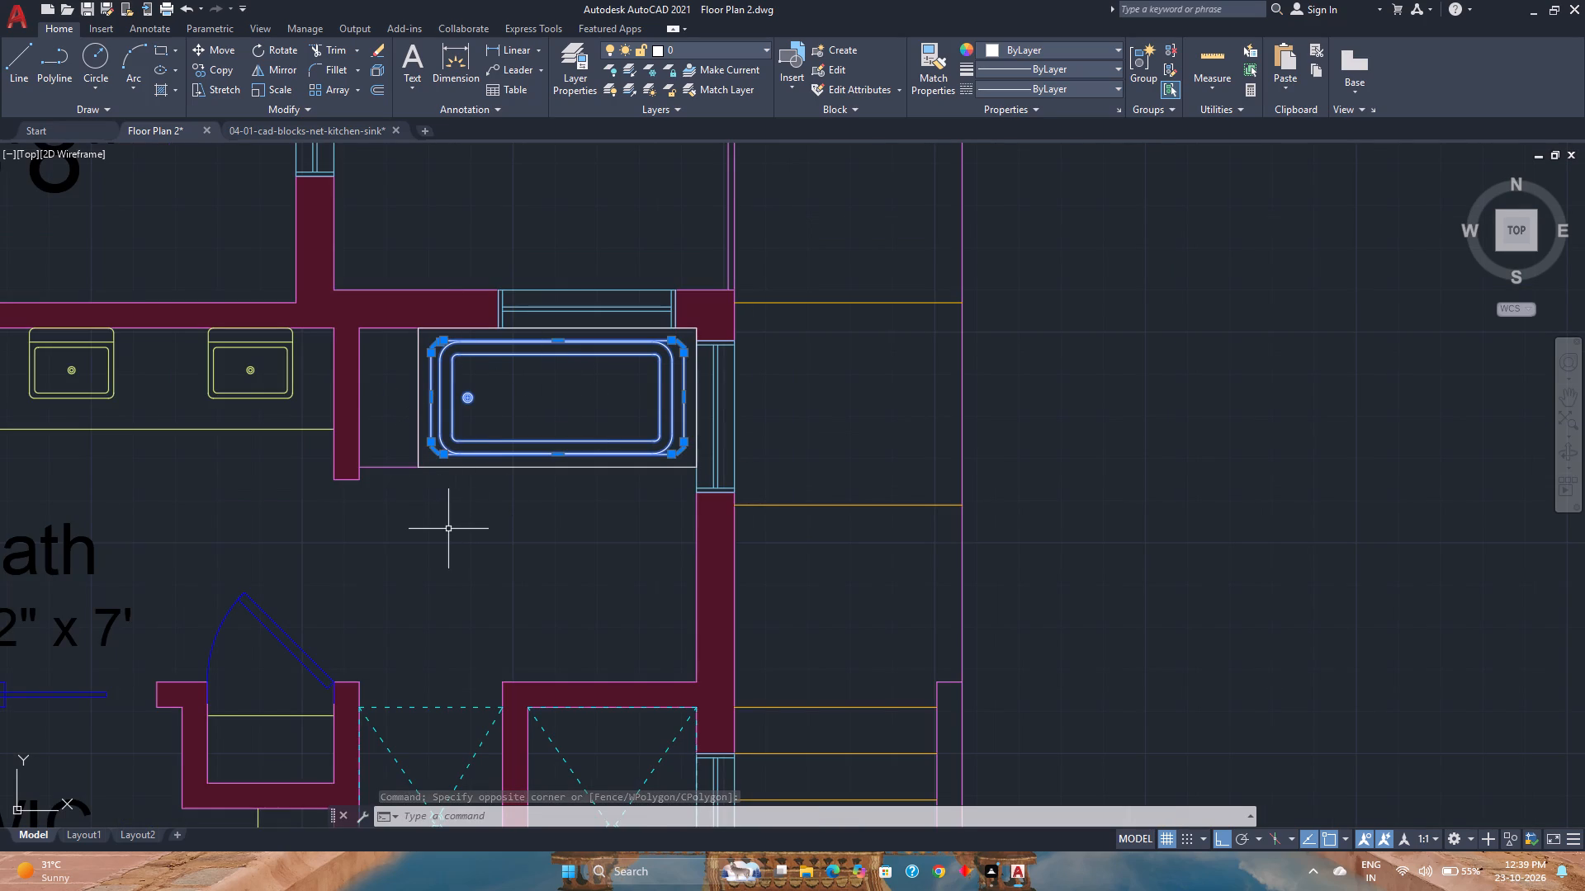
{"action": "left_click", "coordinate": [677, 51]}
{"action": "left_click", "coordinate": [693, 243]}
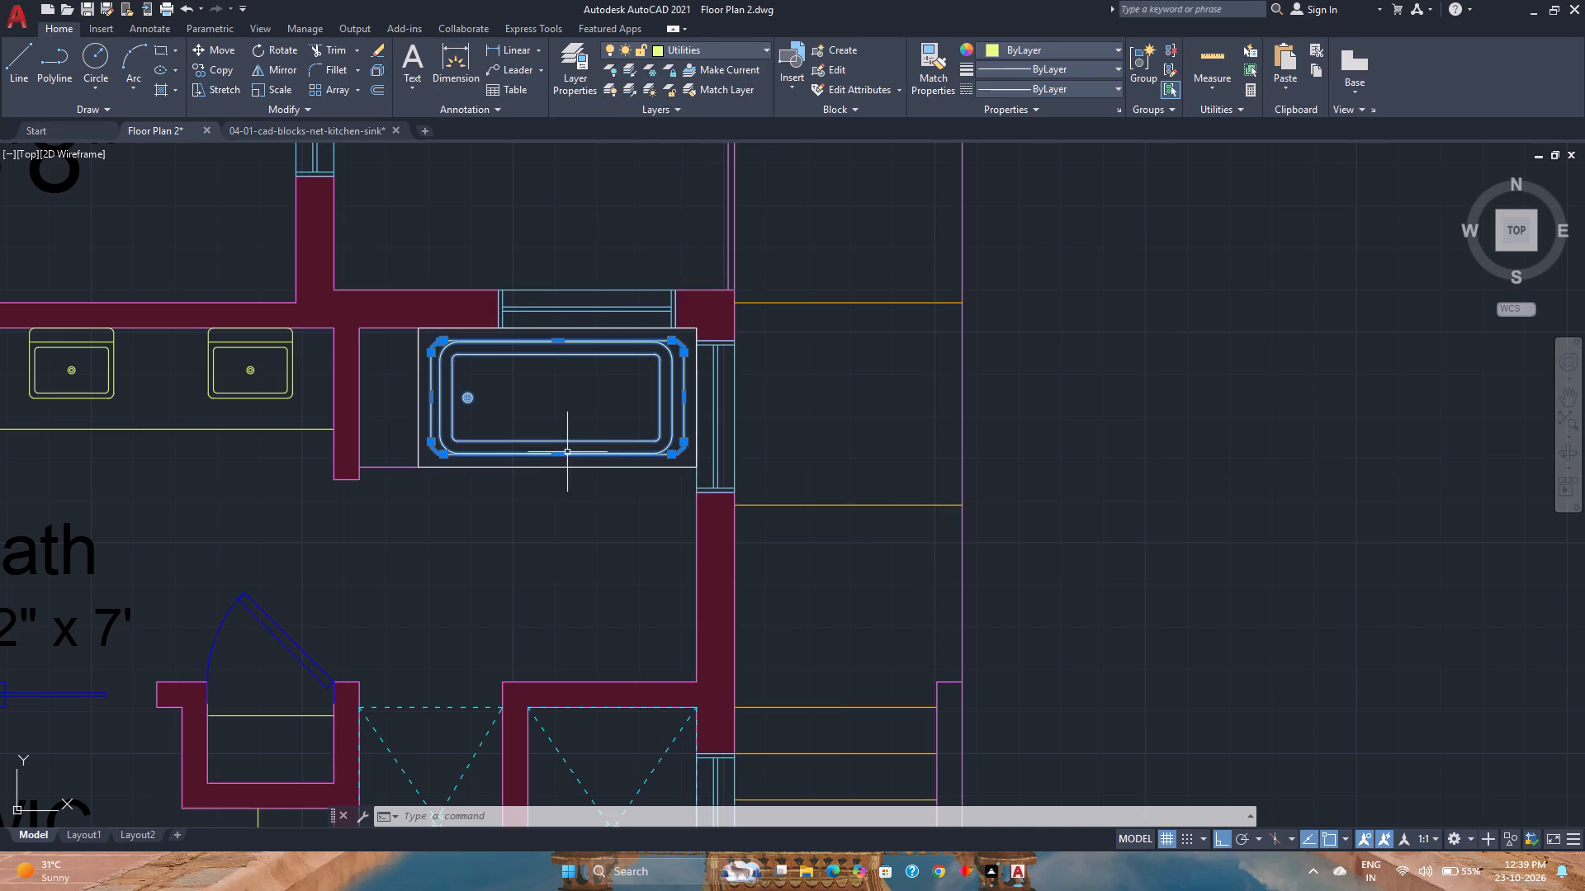
{"action": "key", "text": "Escape"}
{"action": "key", "text": "ctrl+s"}
Put the rectangular tub surround in the Owner's Suite bath on the Utilities layer, and save the drawing.
{"action": "scroll", "coordinate": [529, 551], "scroll_direction": "down", "scroll_amount": 1}
{"action": "middle_click_drag", "start_coordinate": [529, 551], "coordinate": [681, 505]}
{"action": "scroll", "coordinate": [637, 481], "scroll_direction": "down", "scroll_amount": 3}
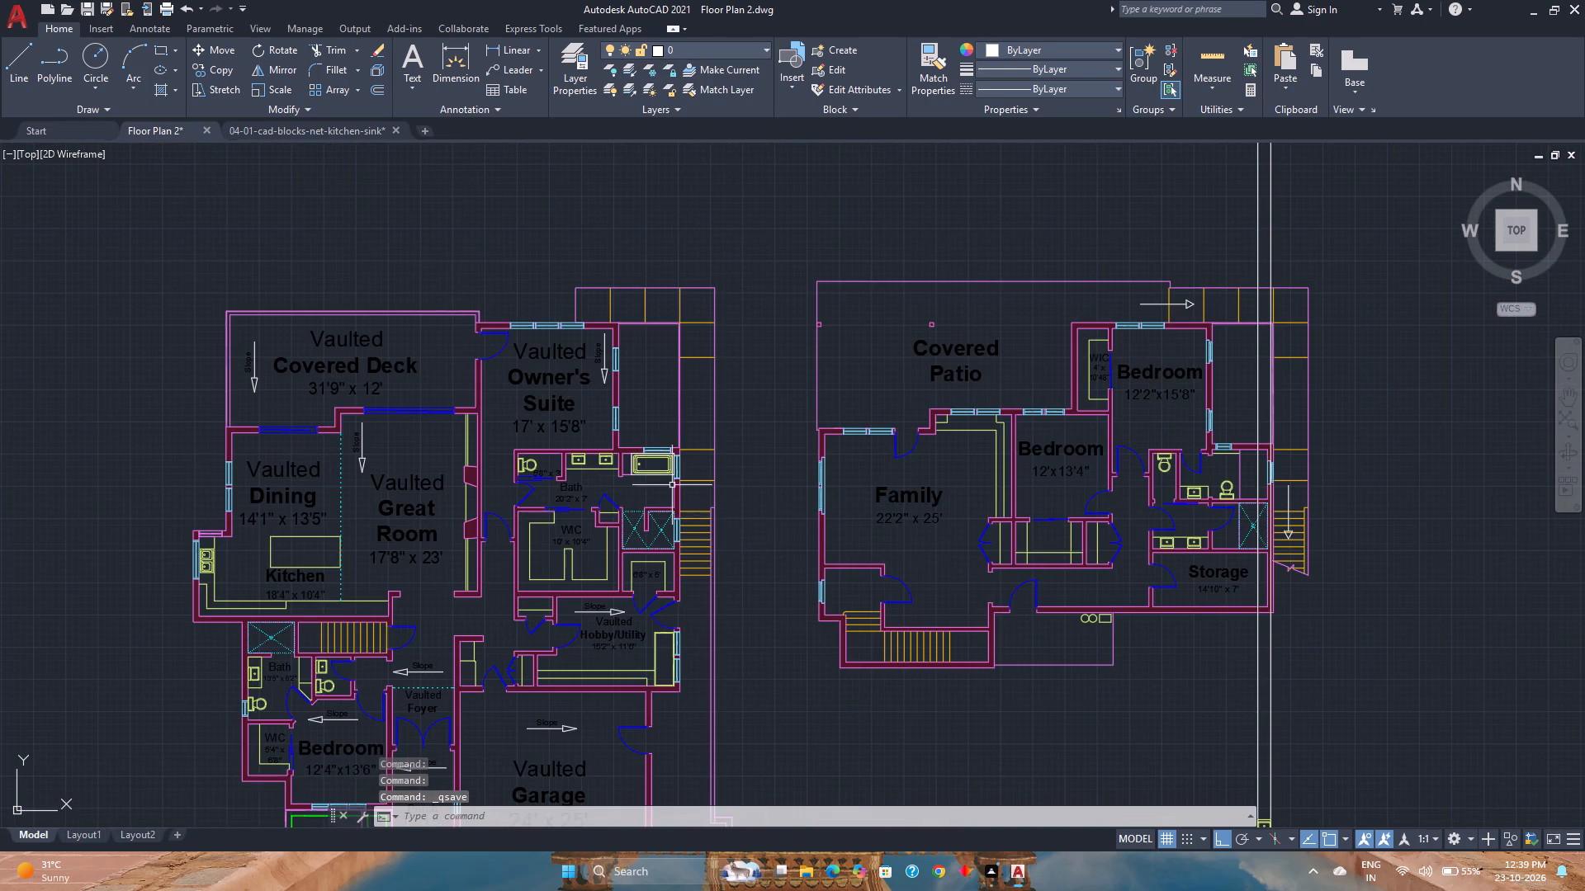
{"action": "scroll", "coordinate": [622, 474], "scroll_direction": "up", "scroll_amount": 6}
{"action": "left_click", "coordinate": [708, 474]}
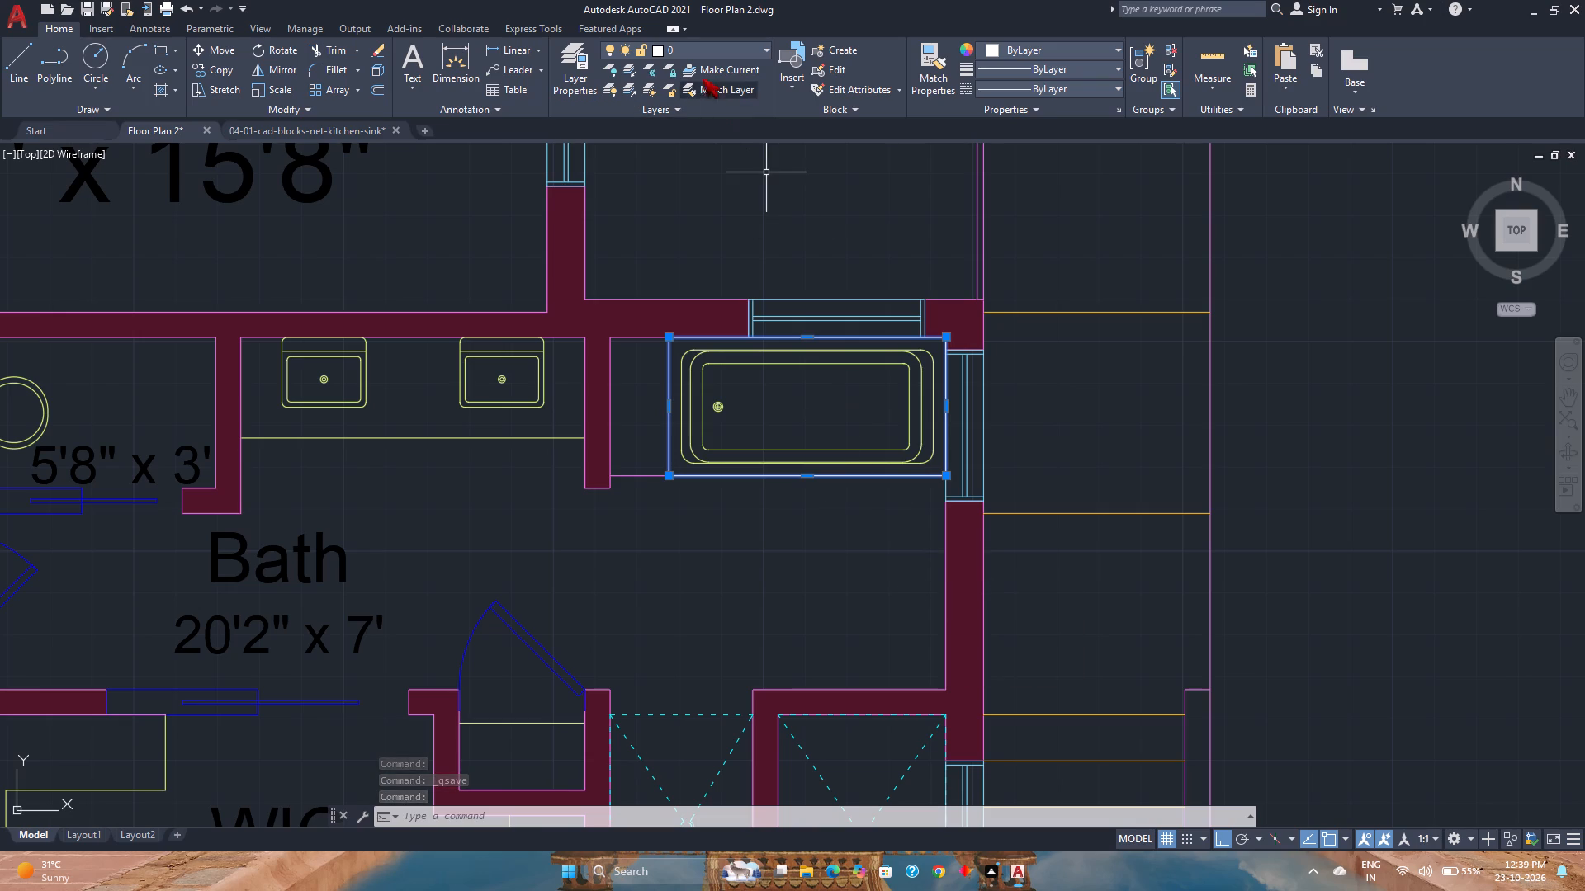
{"action": "left_click", "coordinate": [712, 48]}
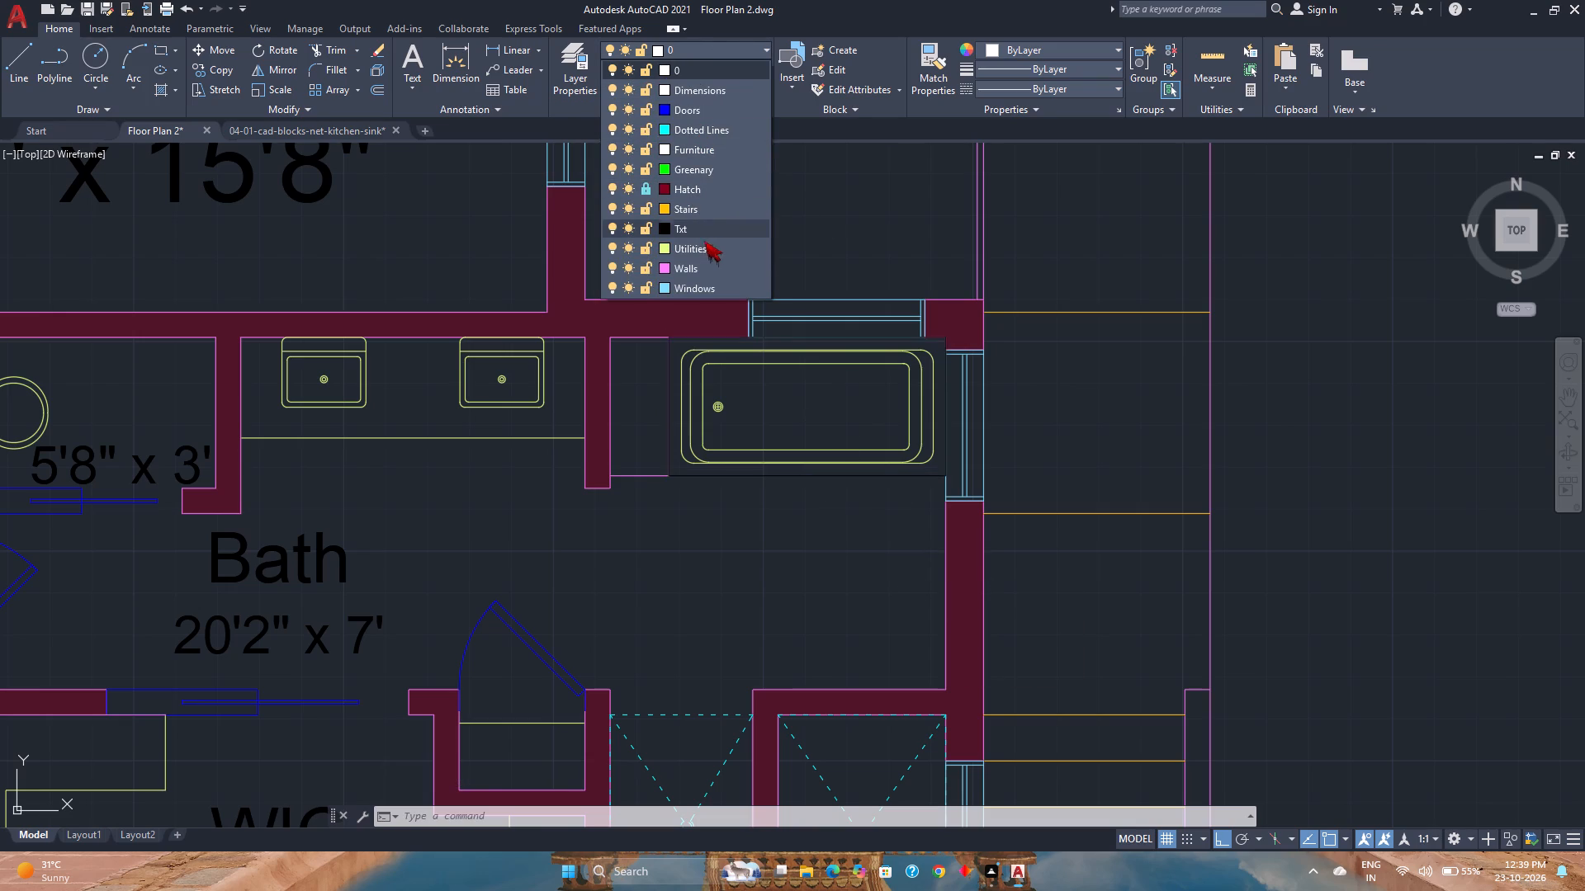
{"action": "left_click", "coordinate": [705, 241]}
{"action": "key", "text": "Escape"}
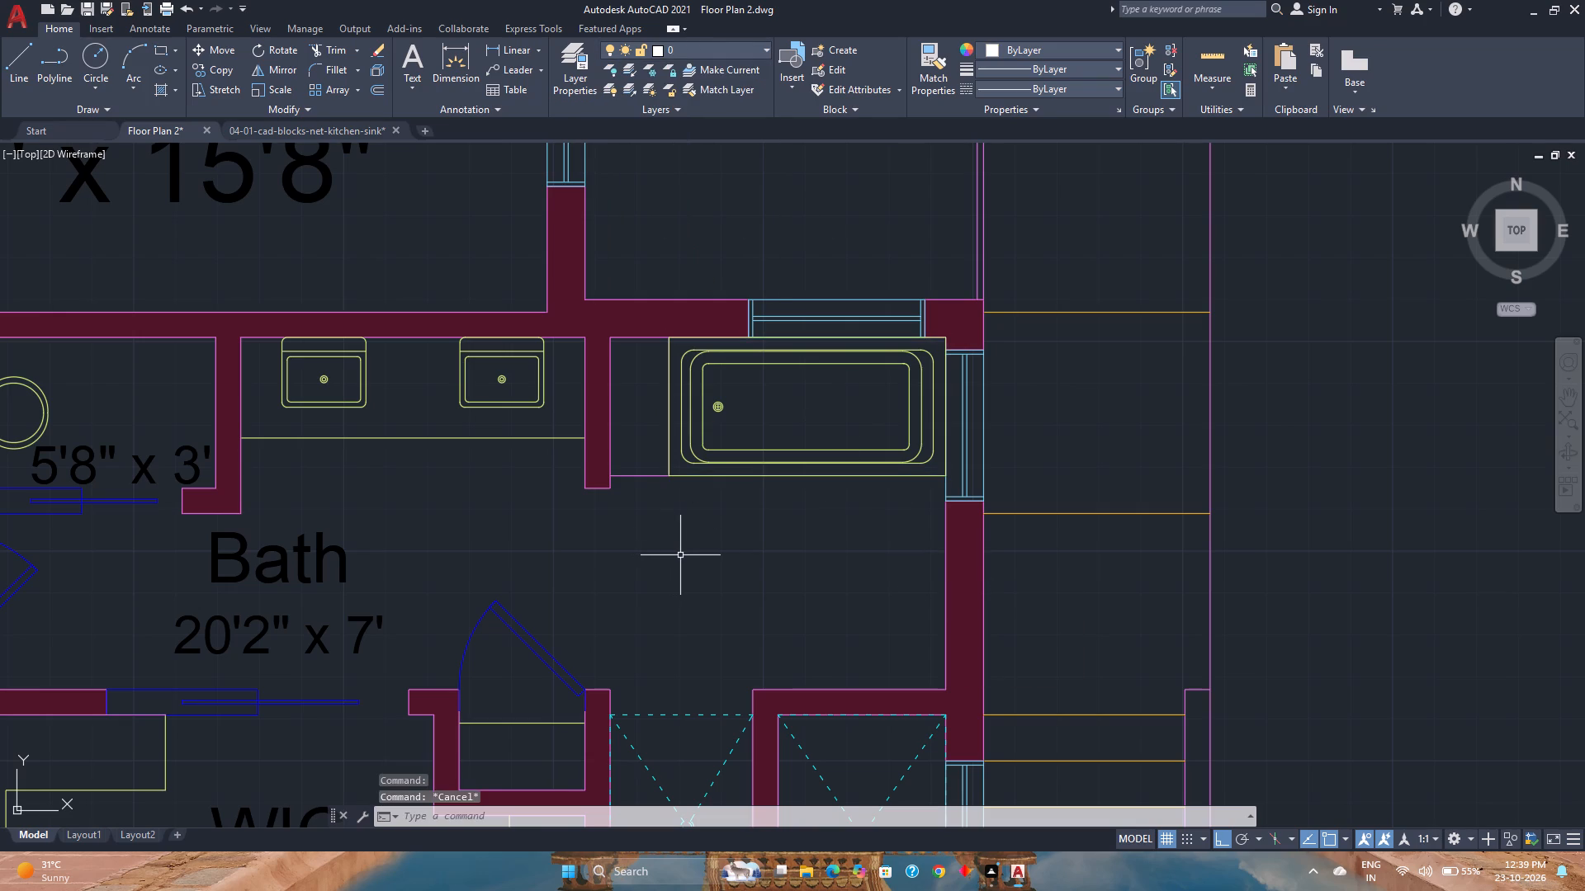
{"action": "key", "text": "ctrl+s"}
Draw a counter outline around the small toilet room's sink below the stairs, 1'8" out from the wall between sink and toilet, then up to the wall.
{"action": "scroll", "coordinate": [639, 530], "scroll_direction": "down", "scroll_amount": 2}
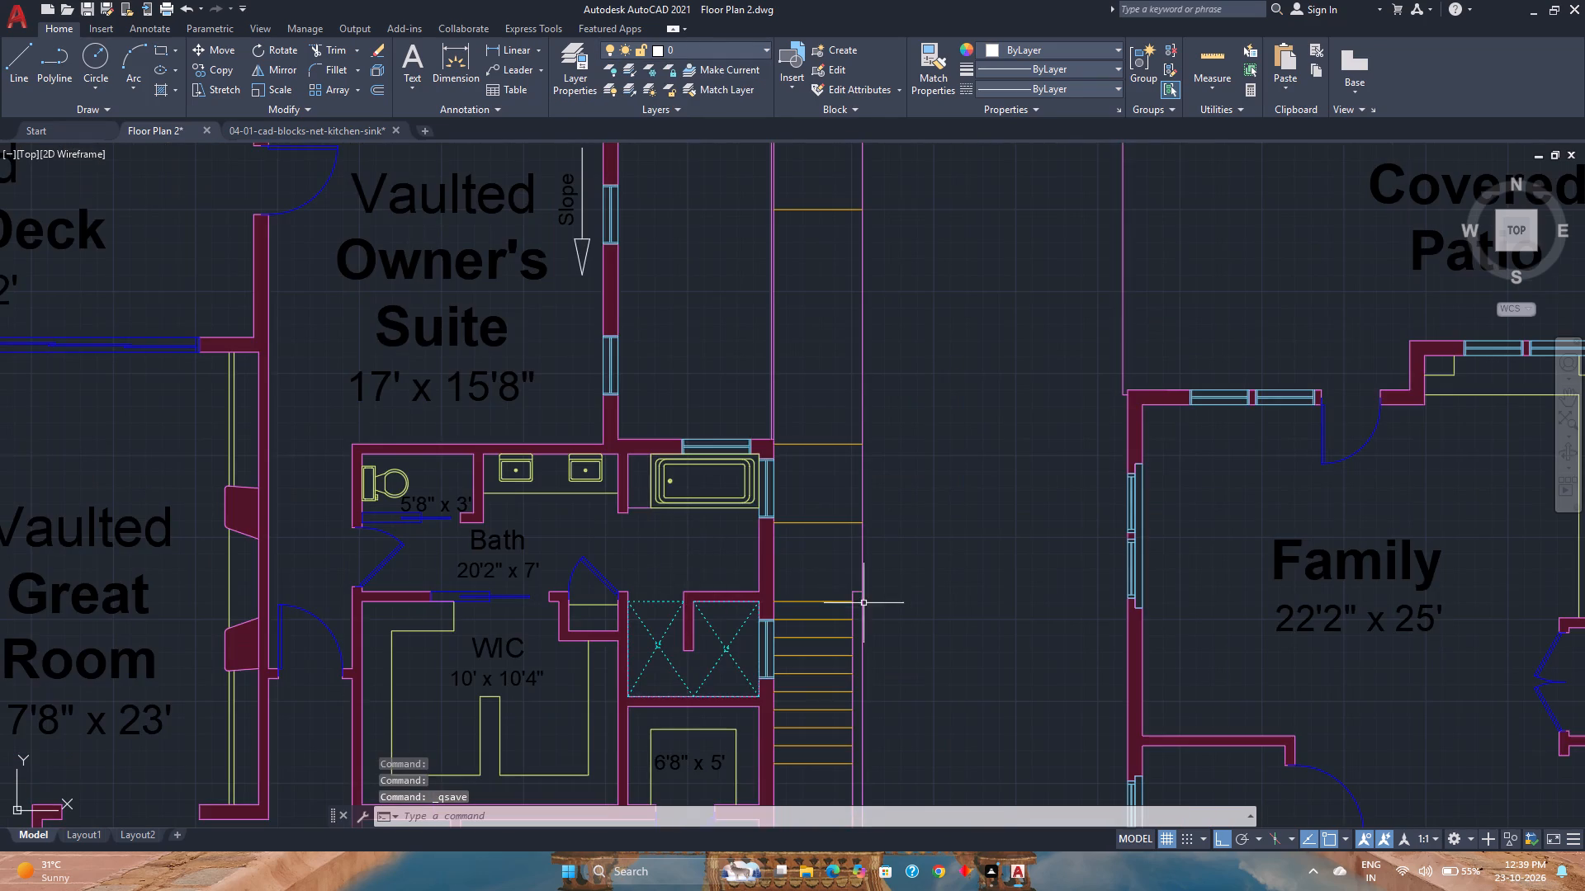
{"action": "scroll", "coordinate": [872, 609], "scroll_direction": "down", "scroll_amount": 2}
{"action": "middle_click_drag", "start_coordinate": [899, 618], "coordinate": [786, 471]}
{"action": "middle_click", "coordinate": [786, 471]}
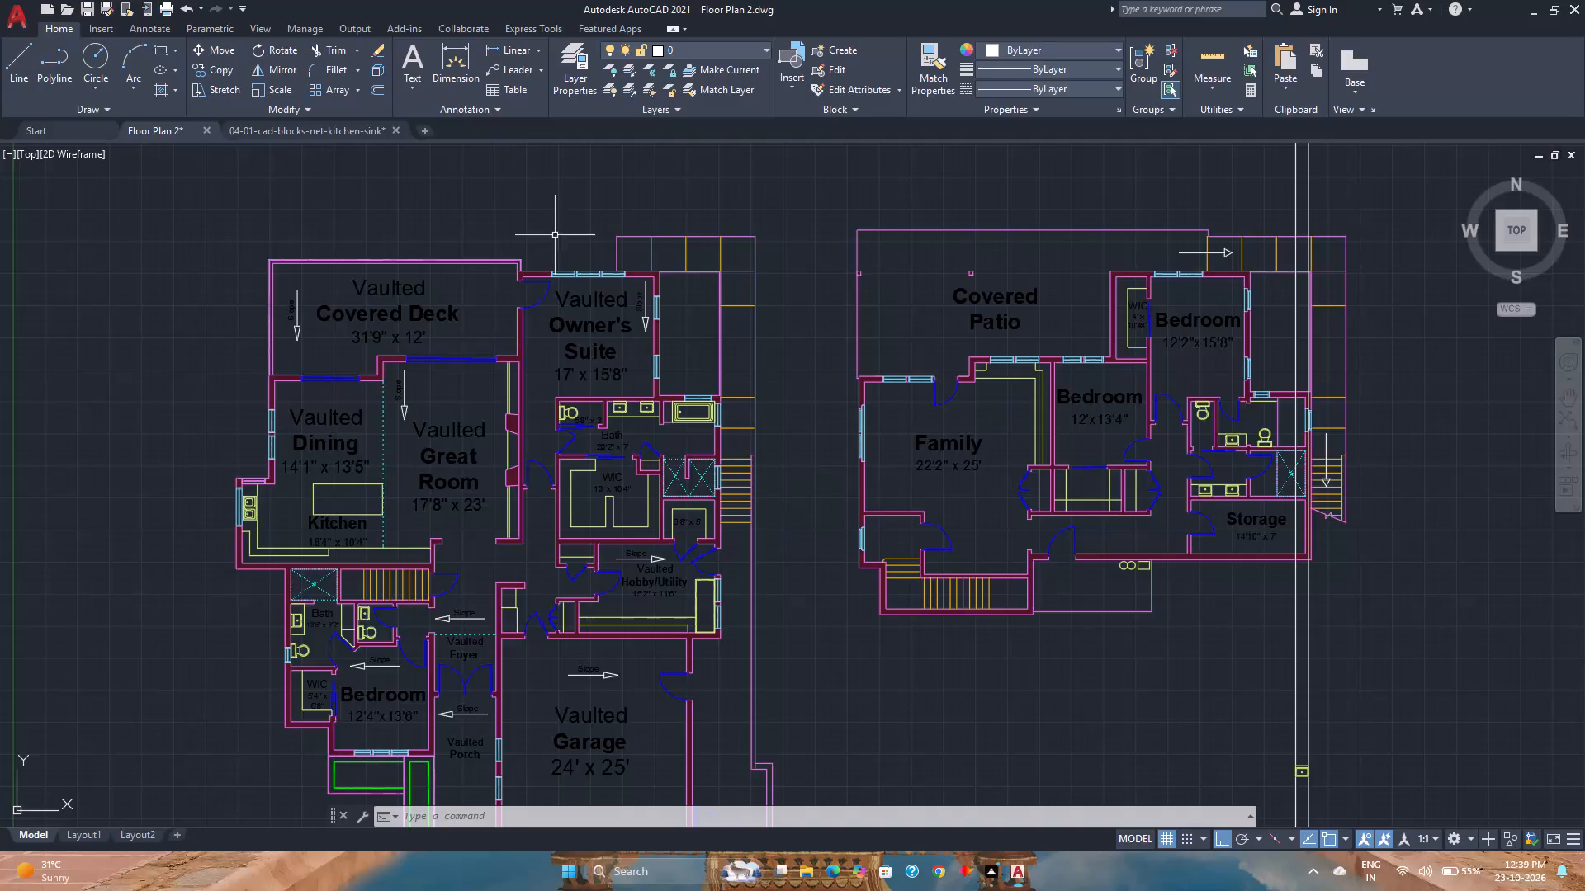
{"action": "scroll", "coordinate": [385, 620], "scroll_direction": "up", "scroll_amount": 4}
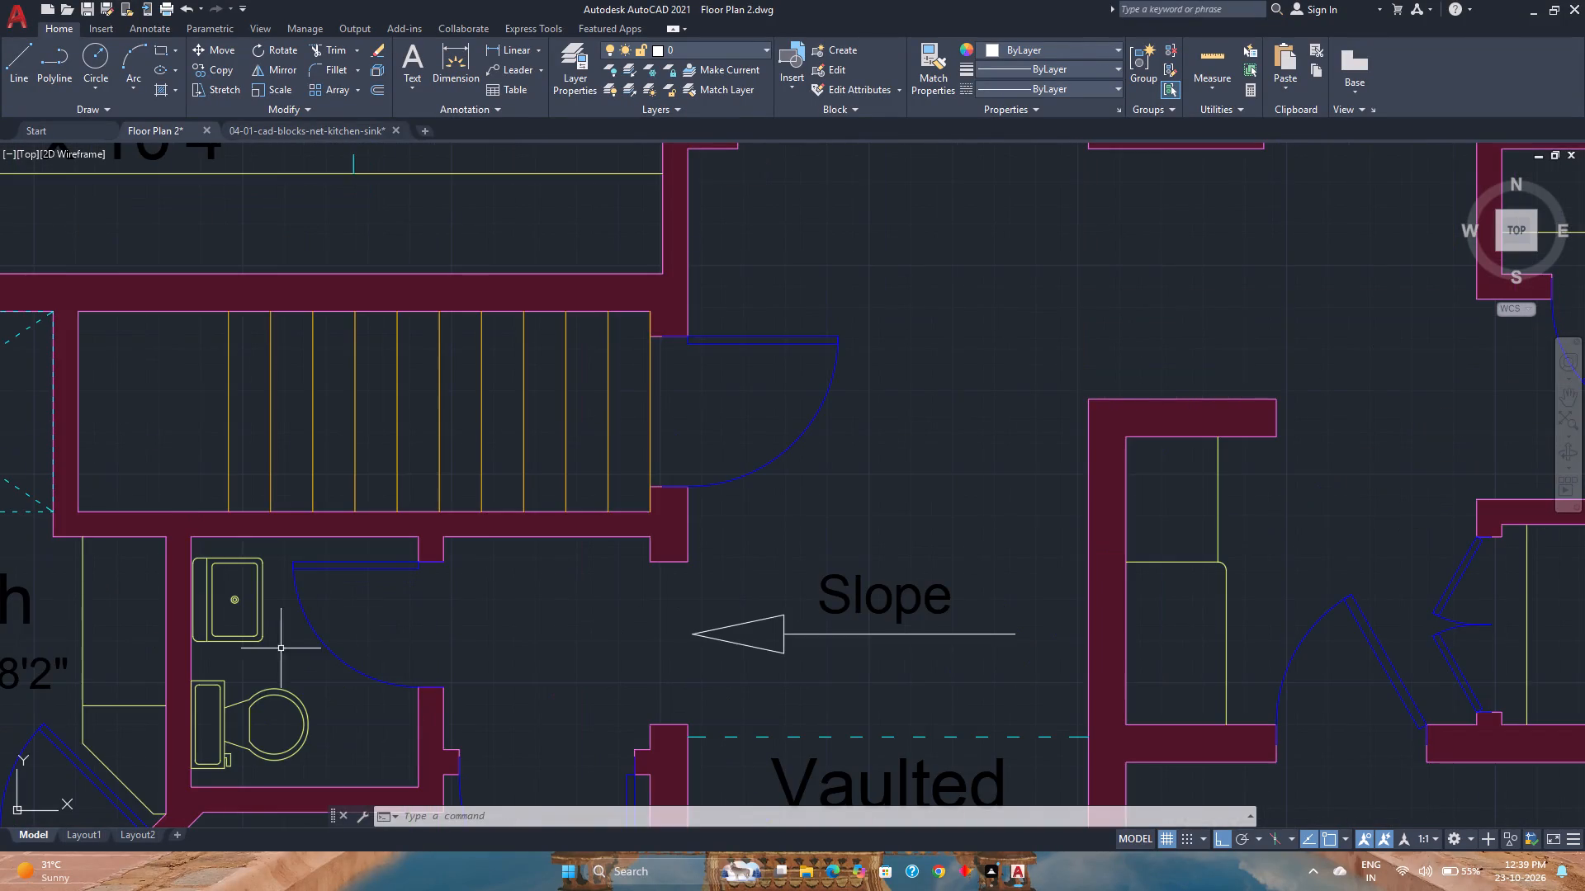
{"action": "scroll", "coordinate": [207, 654], "scroll_direction": "up", "scroll_amount": 1}
{"action": "middle_click_drag", "start_coordinate": [207, 654], "coordinate": [235, 591]}
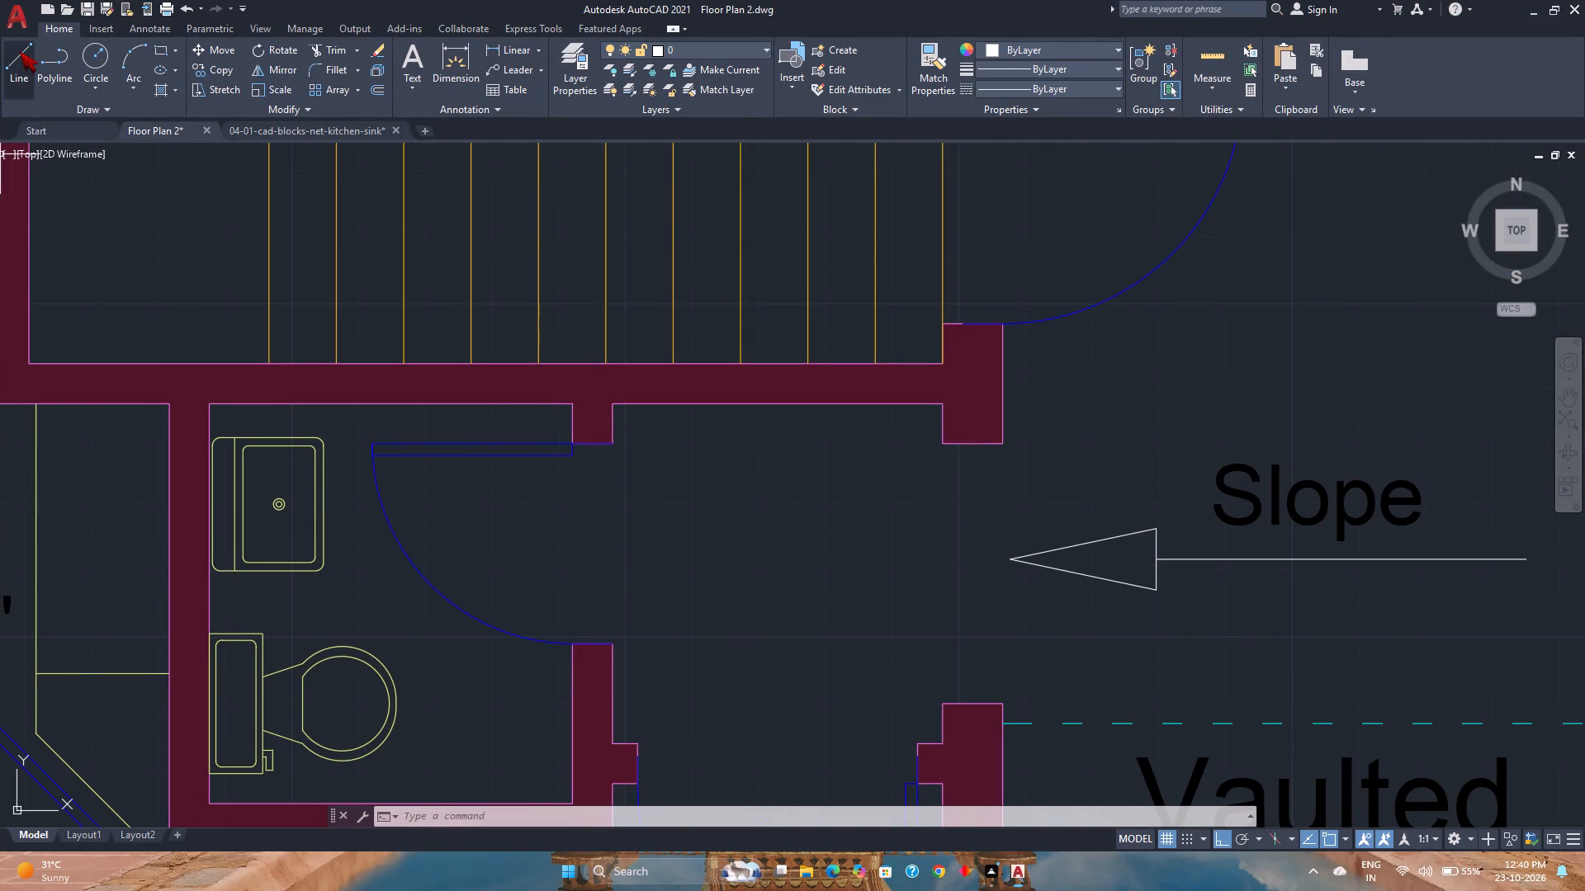
{"action": "left_click", "coordinate": [20, 51]}
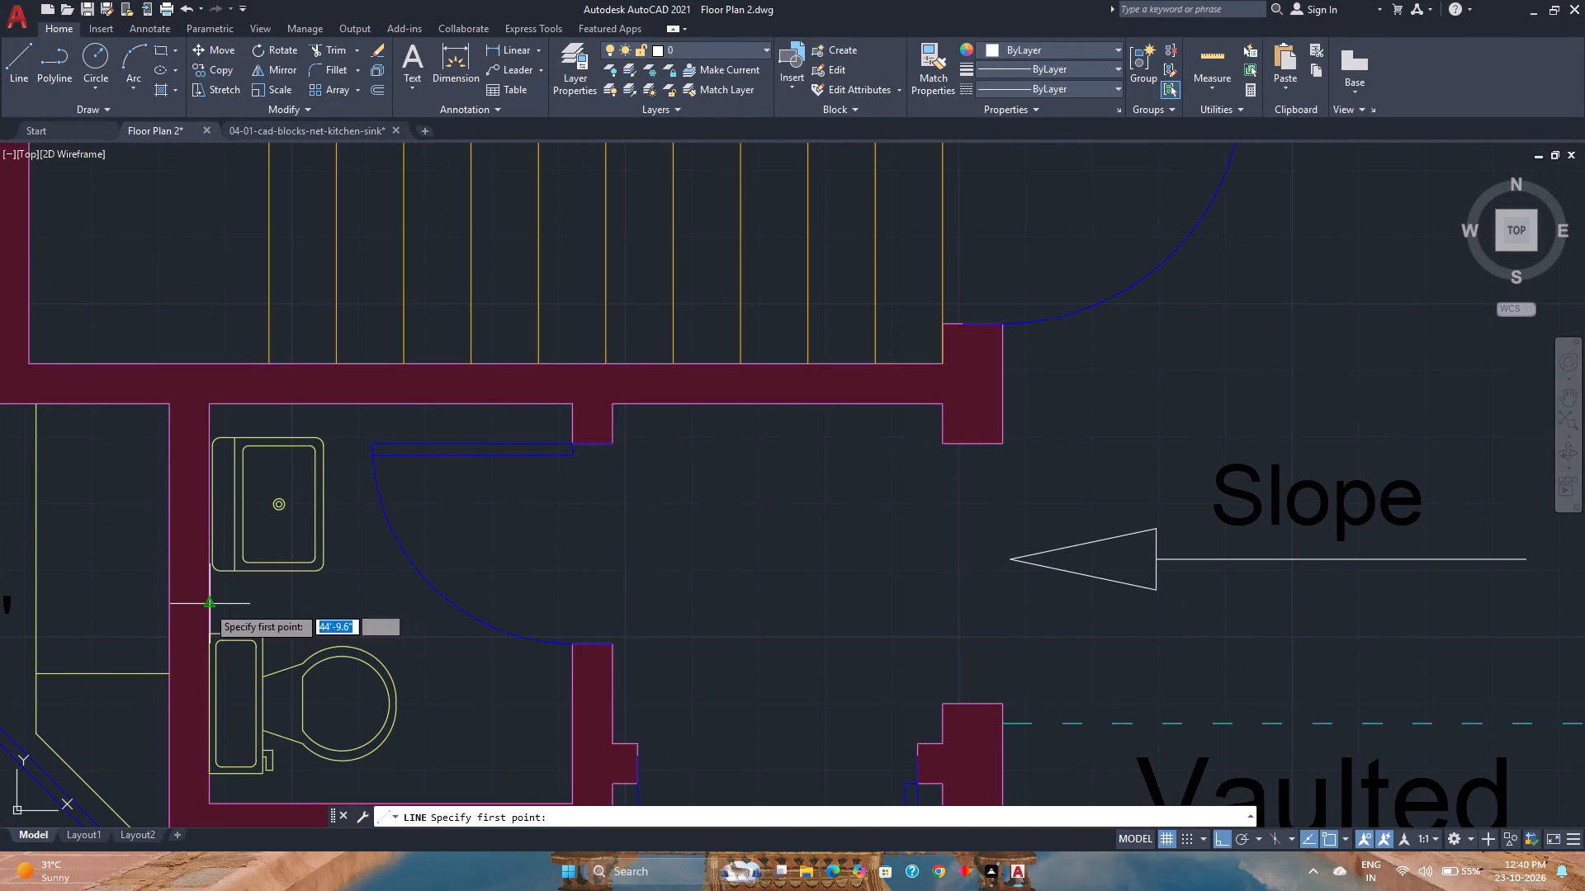
{"action": "left_click", "coordinate": [207, 606]}
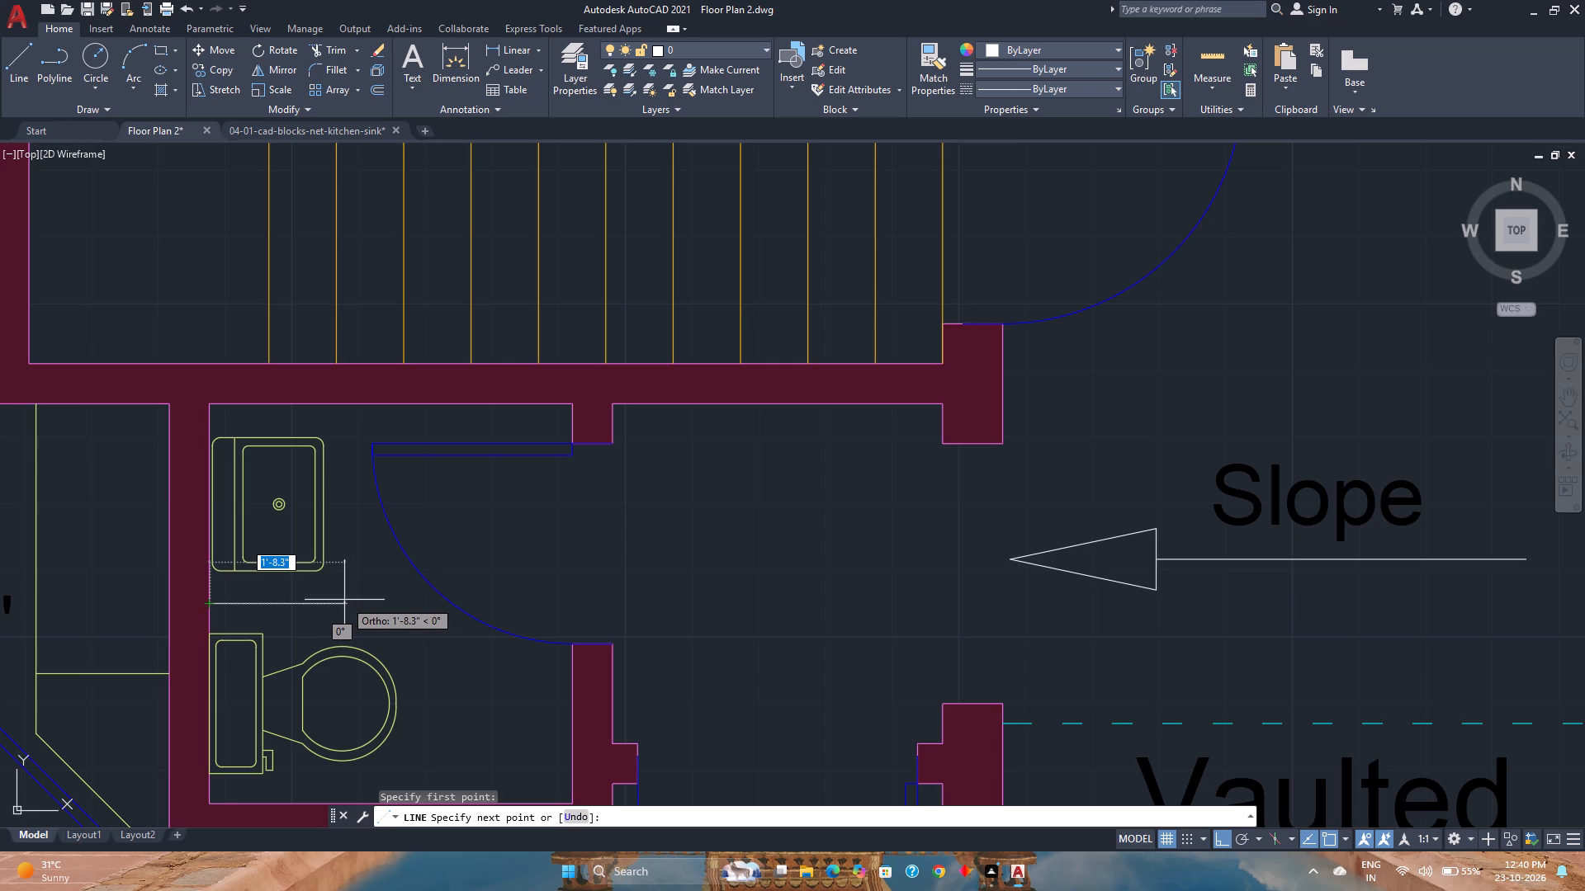
{"action": "type", "text": "1'8\""}
{"action": "key", "text": "Return"}
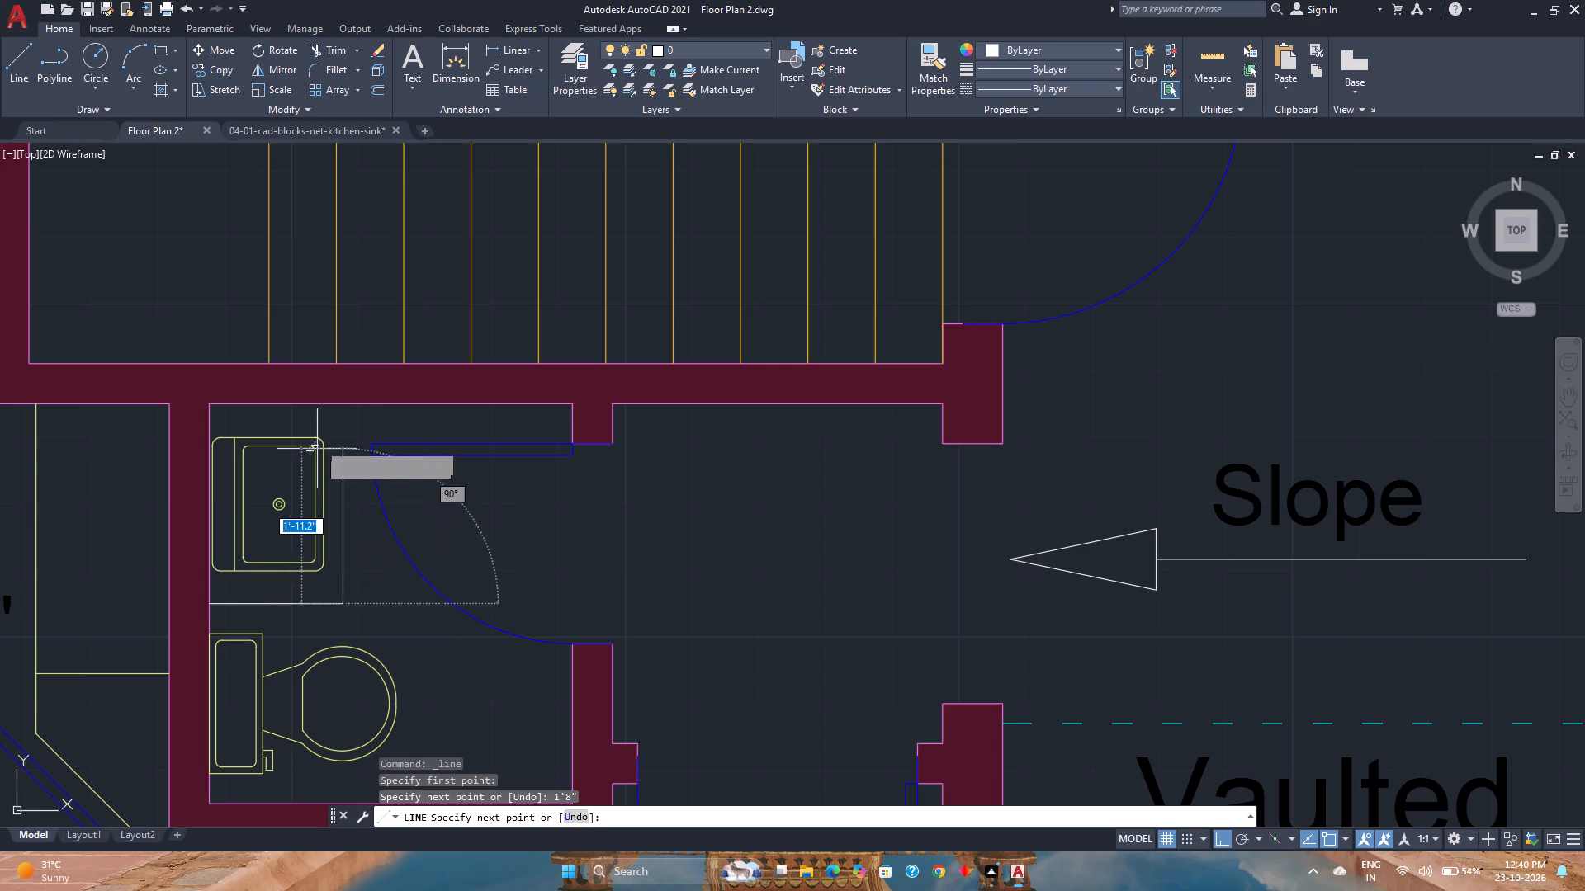
{"action": "left_click", "coordinate": [343, 405]}
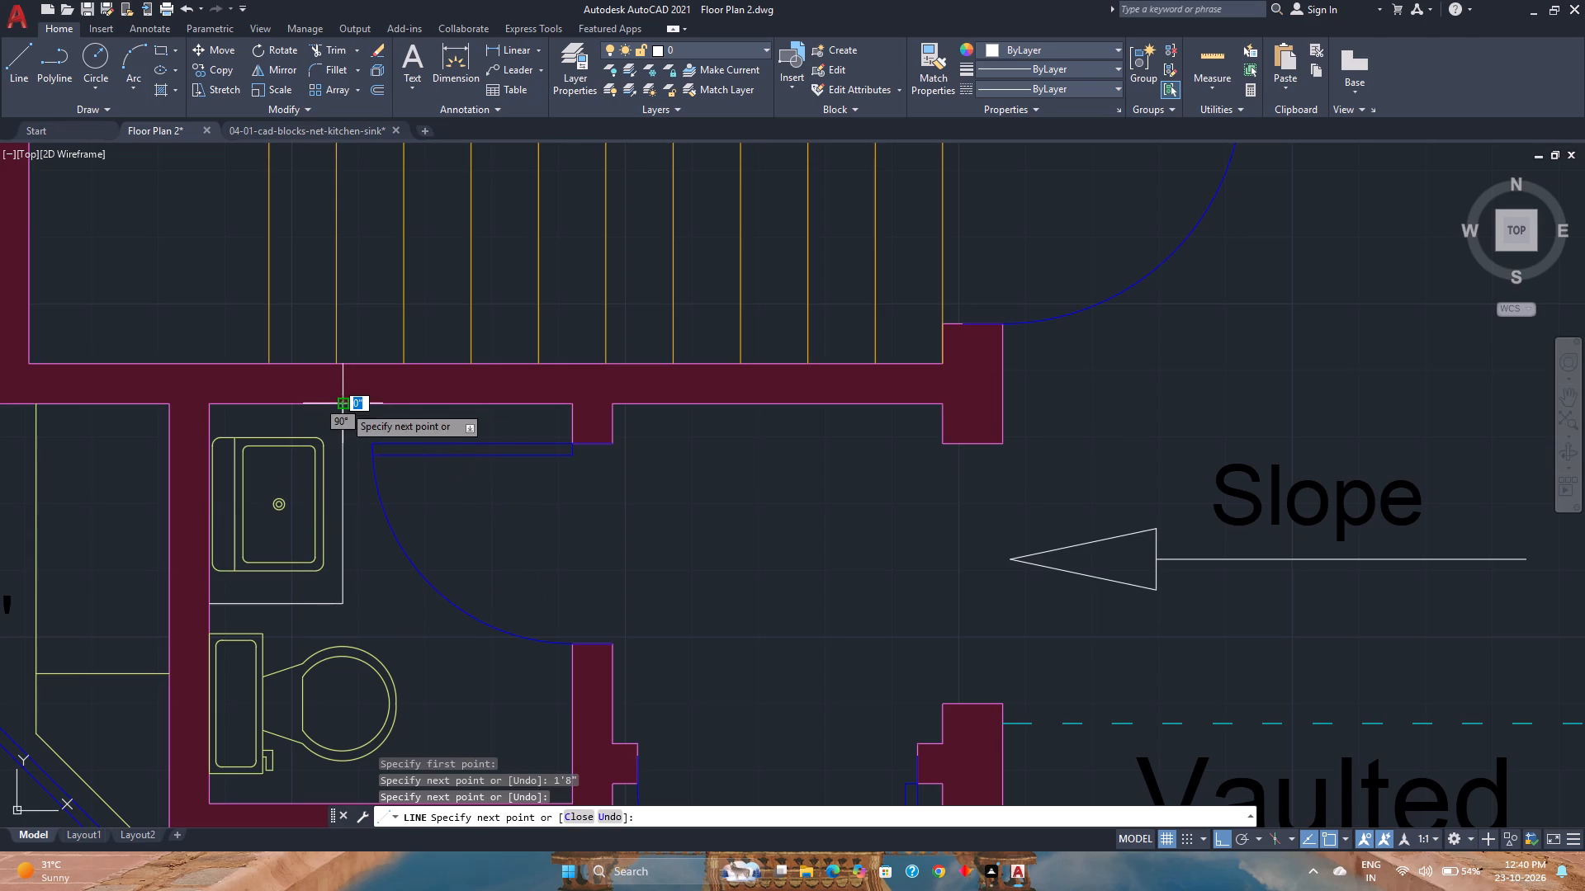
{"action": "key", "text": "Escape"}
Put the two new counter lines around the sink on the Utilities layer, and save the drawing.
{"action": "left_click", "coordinate": [362, 615]}
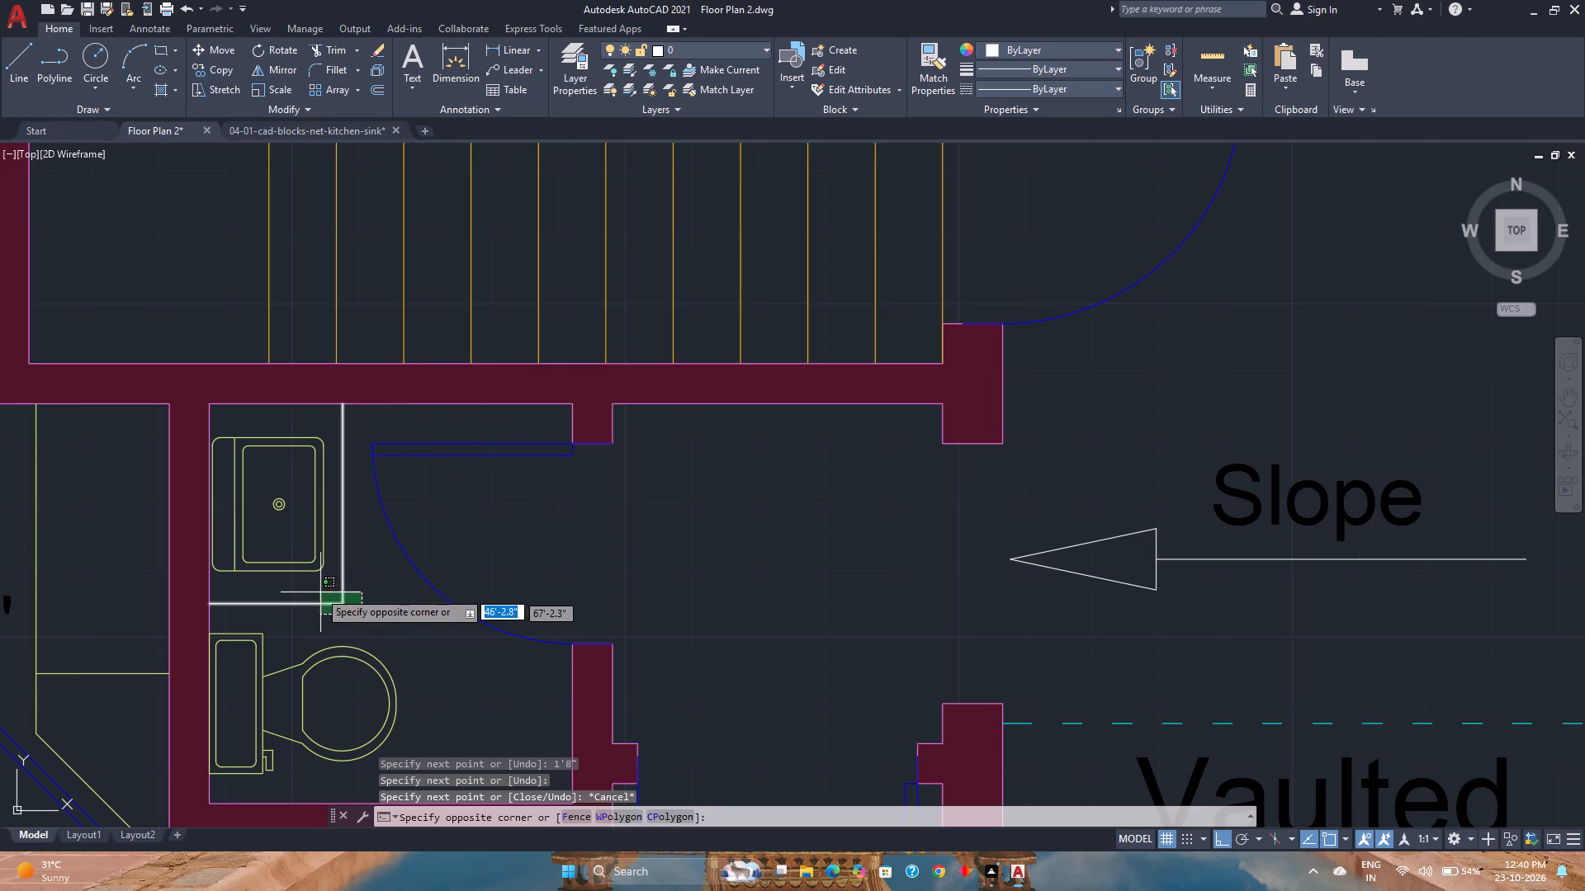
{"action": "left_click", "coordinate": [319, 591]}
{"action": "left_click", "coordinate": [720, 51]}
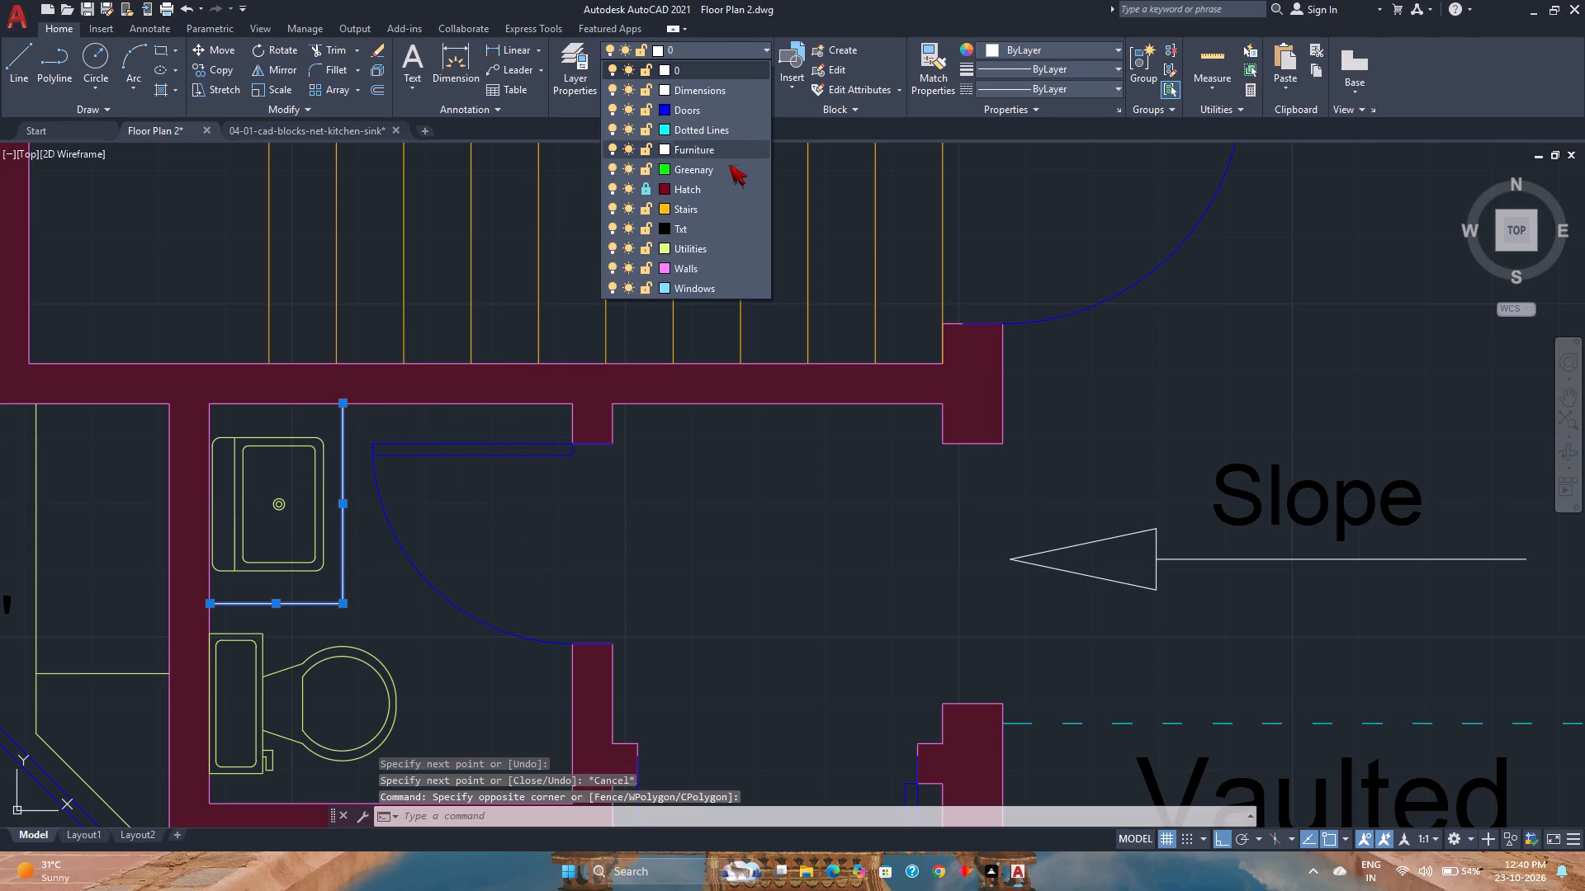
{"action": "left_click", "coordinate": [714, 243]}
{"action": "key", "text": "Escape"}
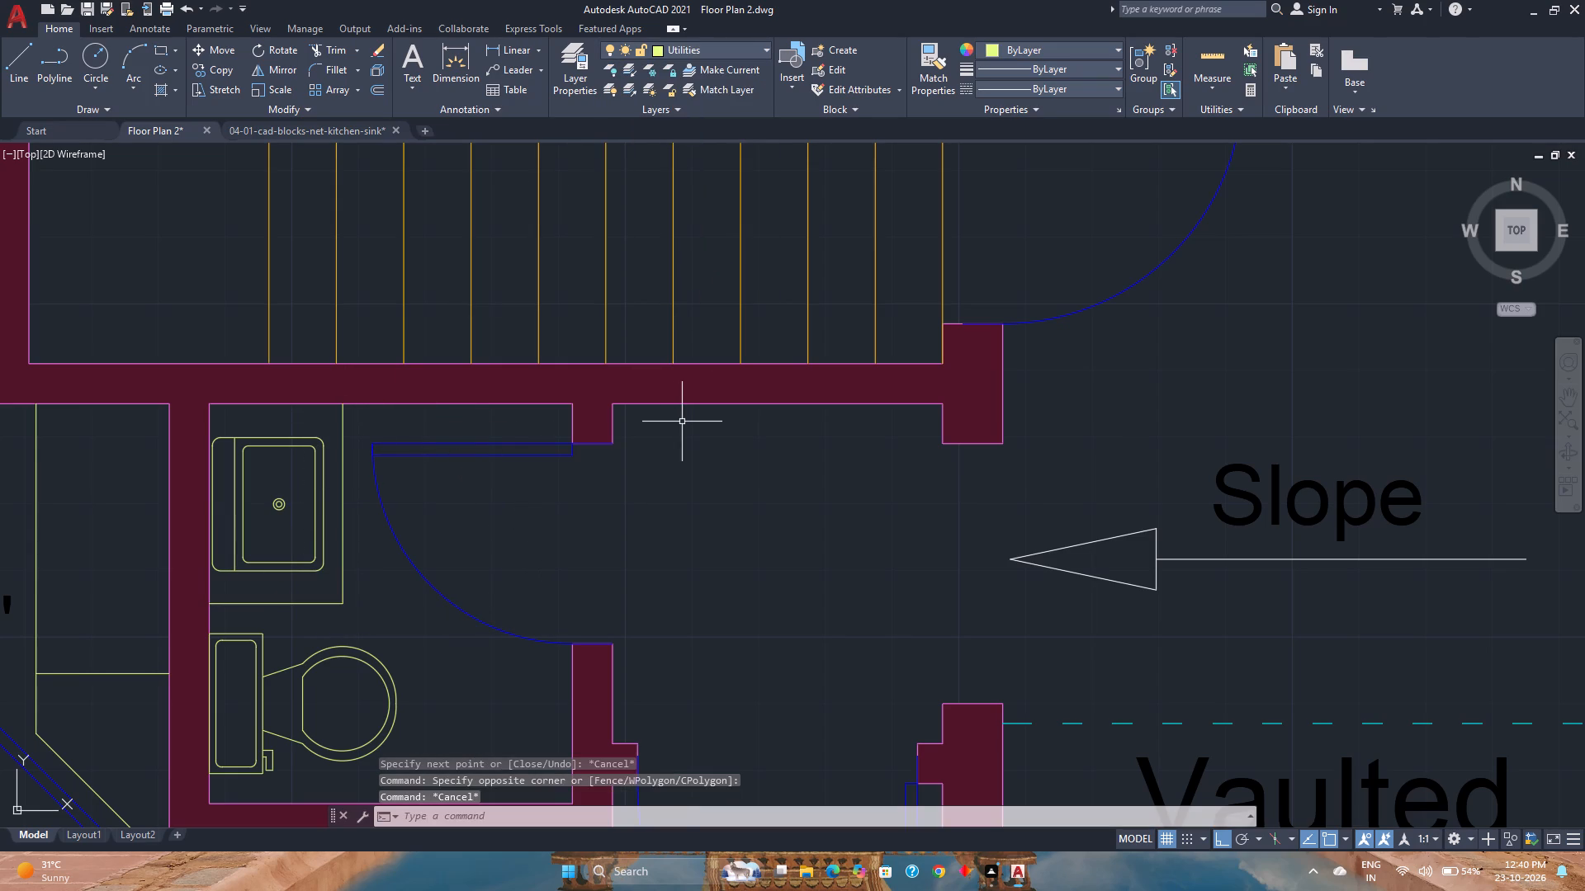
{"action": "key", "text": "ctrl+s"}
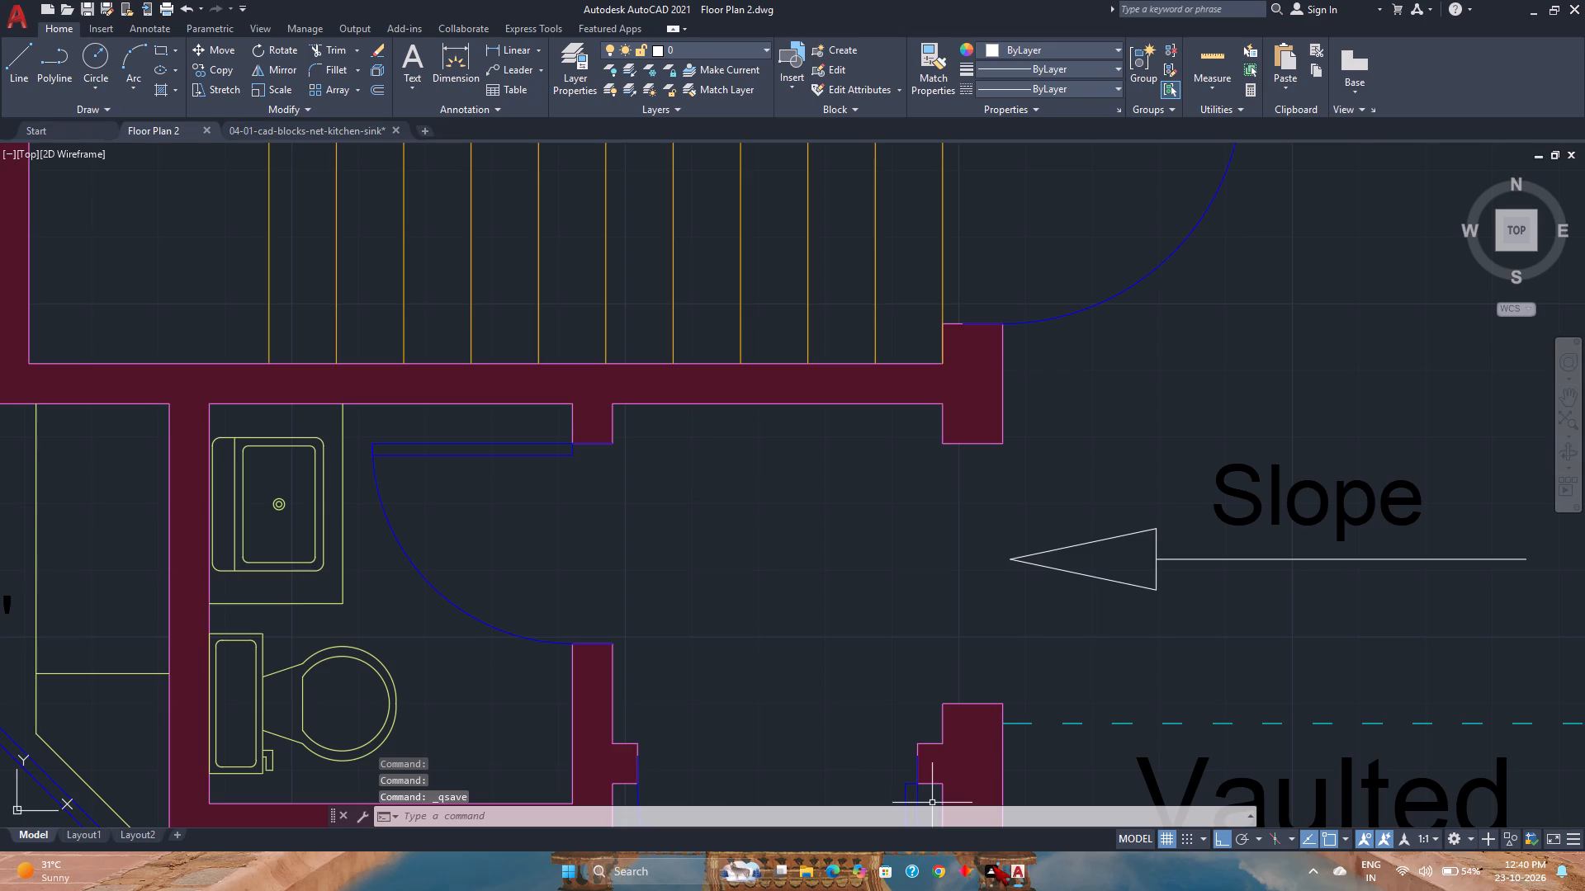
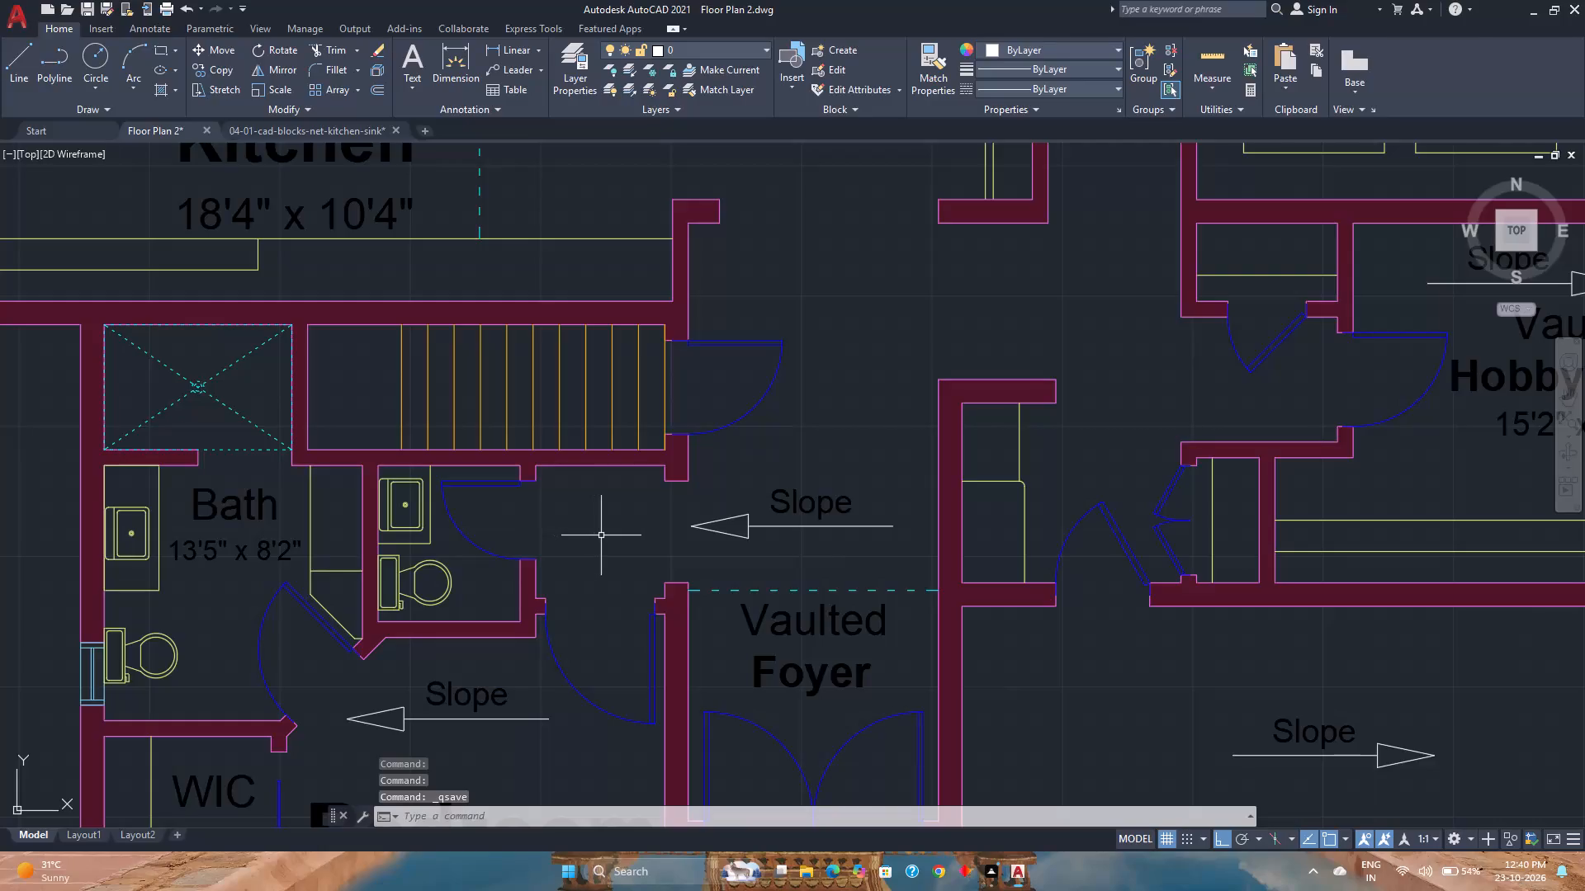
Look over both floor plans, from the small toilet room to the garage, porch and second plan, for missing details.
{"action": "scroll", "coordinate": [604, 535], "scroll_direction": "down", "scroll_amount": 2}
{"action": "scroll", "coordinate": [739, 568], "scroll_direction": "up", "scroll_amount": 1}
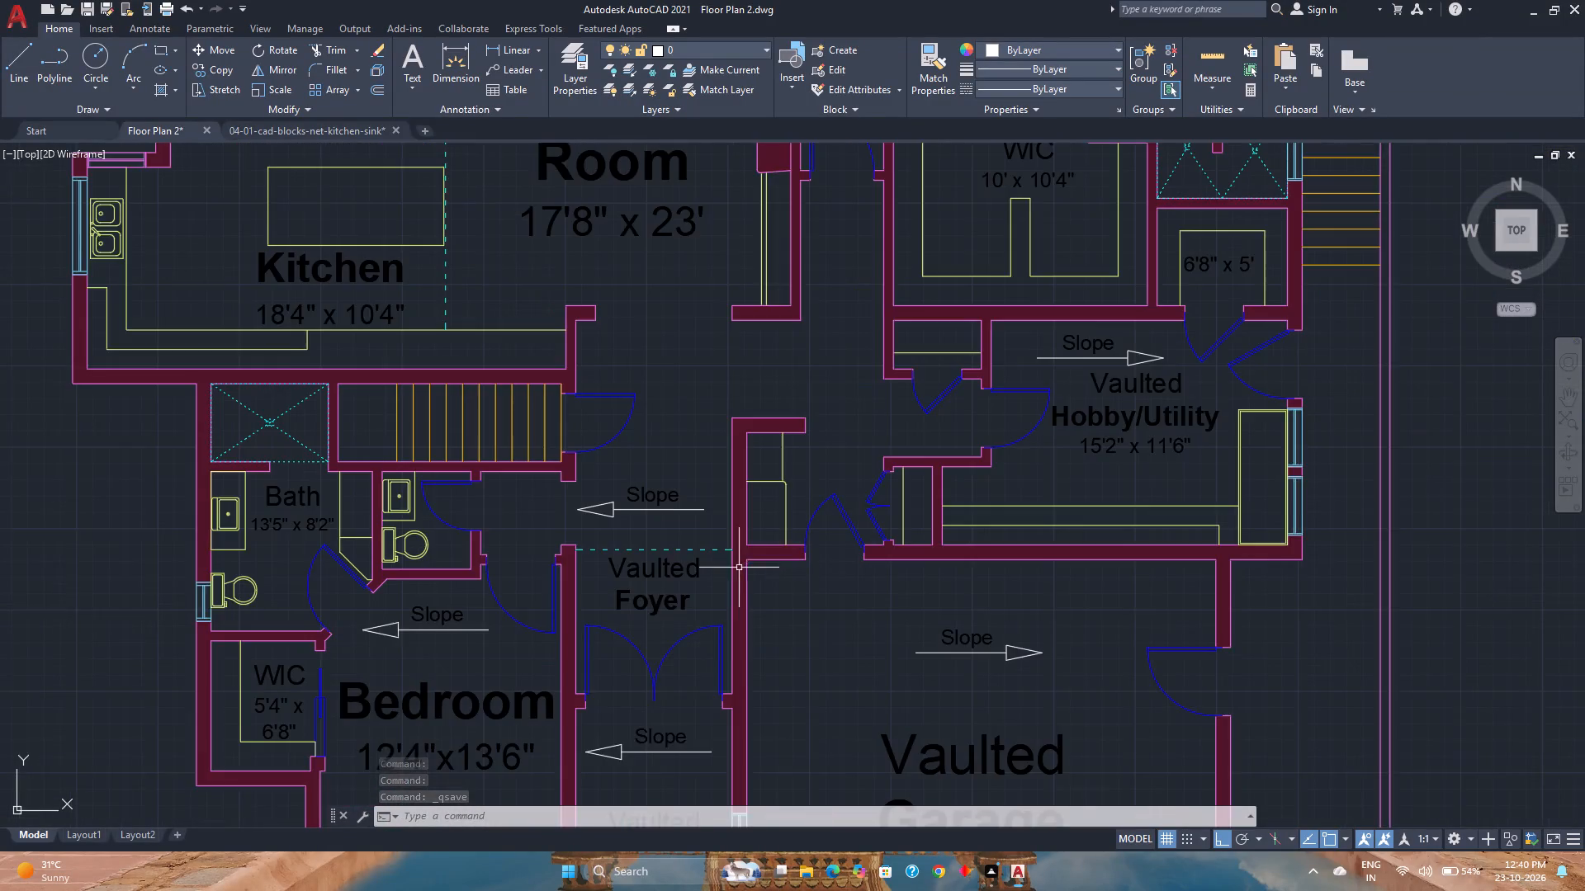
{"action": "middle_click_drag", "start_coordinate": [739, 568], "coordinate": [540, 553]}
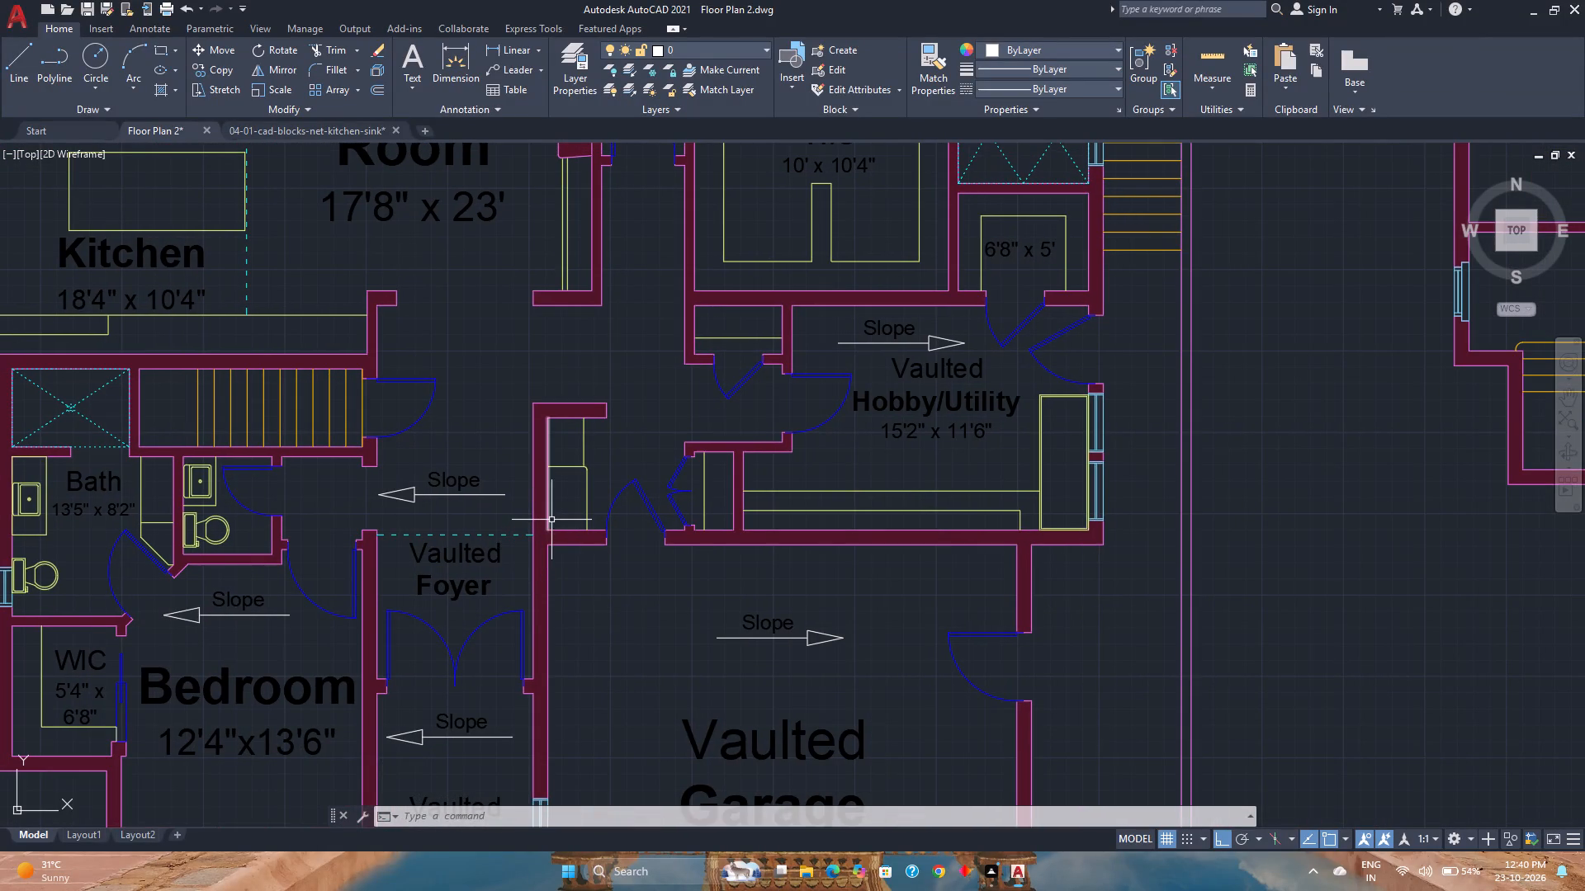
{"action": "scroll", "coordinate": [551, 520], "scroll_direction": "down", "scroll_amount": 1}
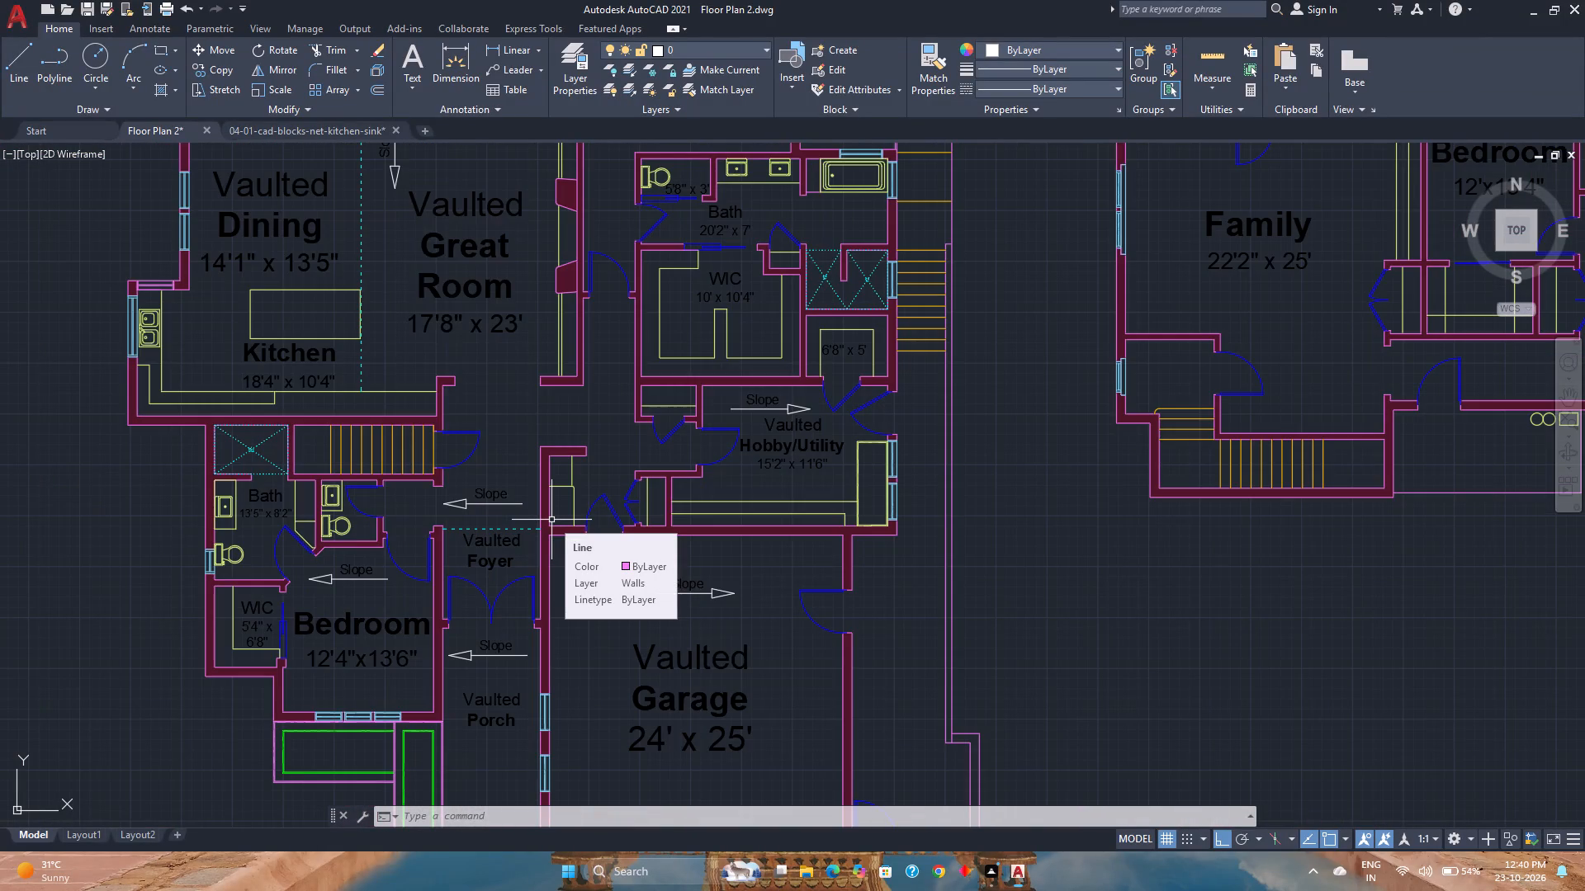
{"action": "scroll", "coordinate": [732, 521], "scroll_direction": "down", "scroll_amount": 2}
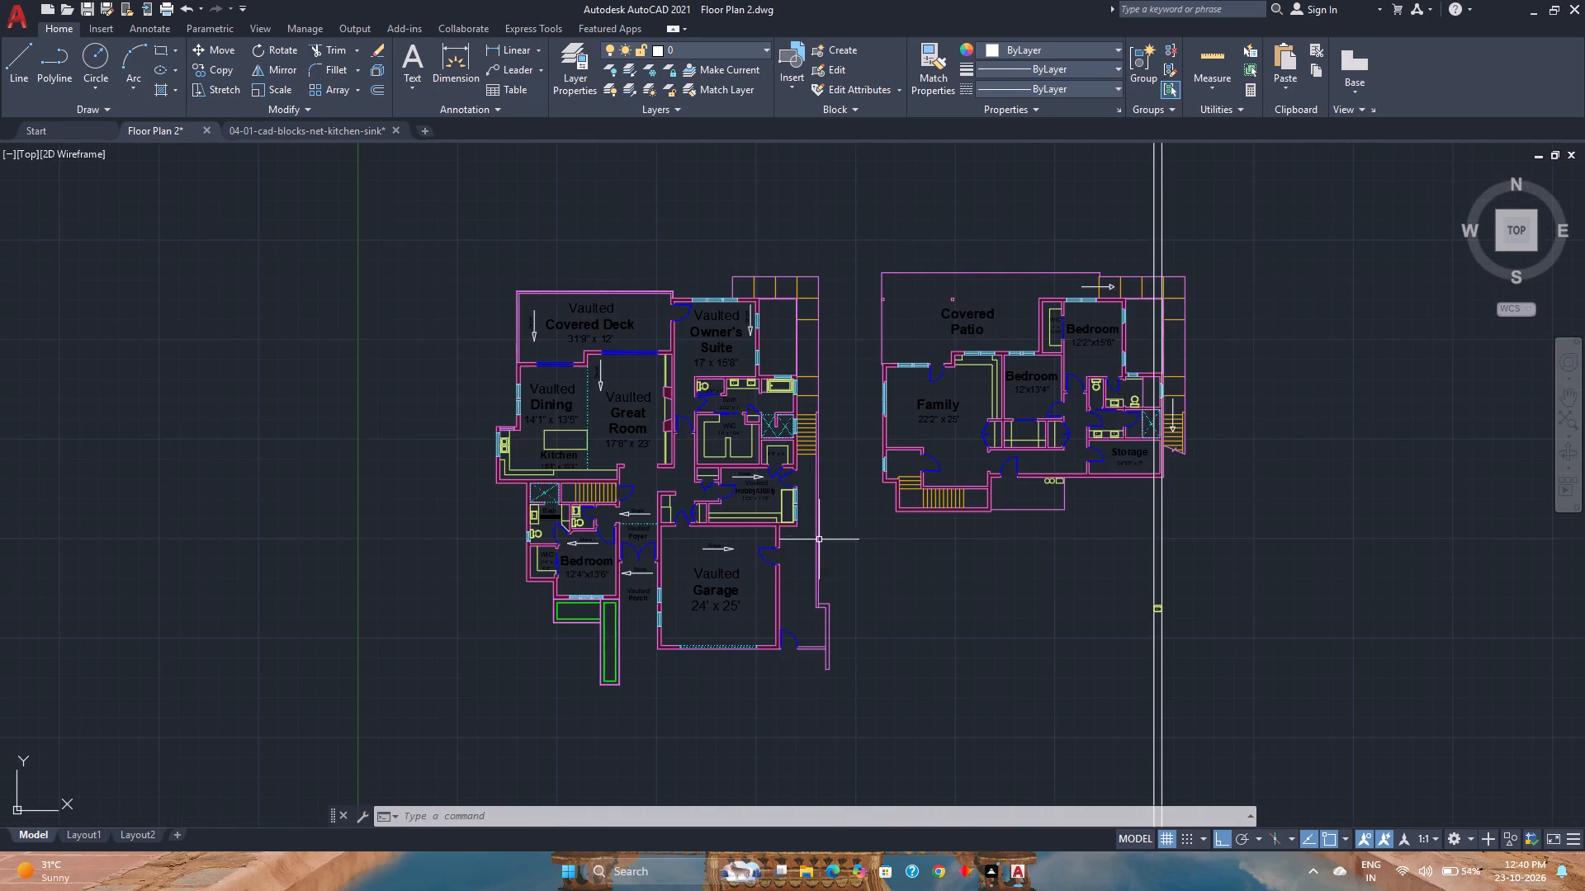
{"action": "scroll", "coordinate": [875, 549], "scroll_direction": "up", "scroll_amount": 1}
{"action": "middle_click", "coordinate": [875, 549]}
{"action": "middle_click_drag", "start_coordinate": [878, 549], "coordinate": [678, 631]}
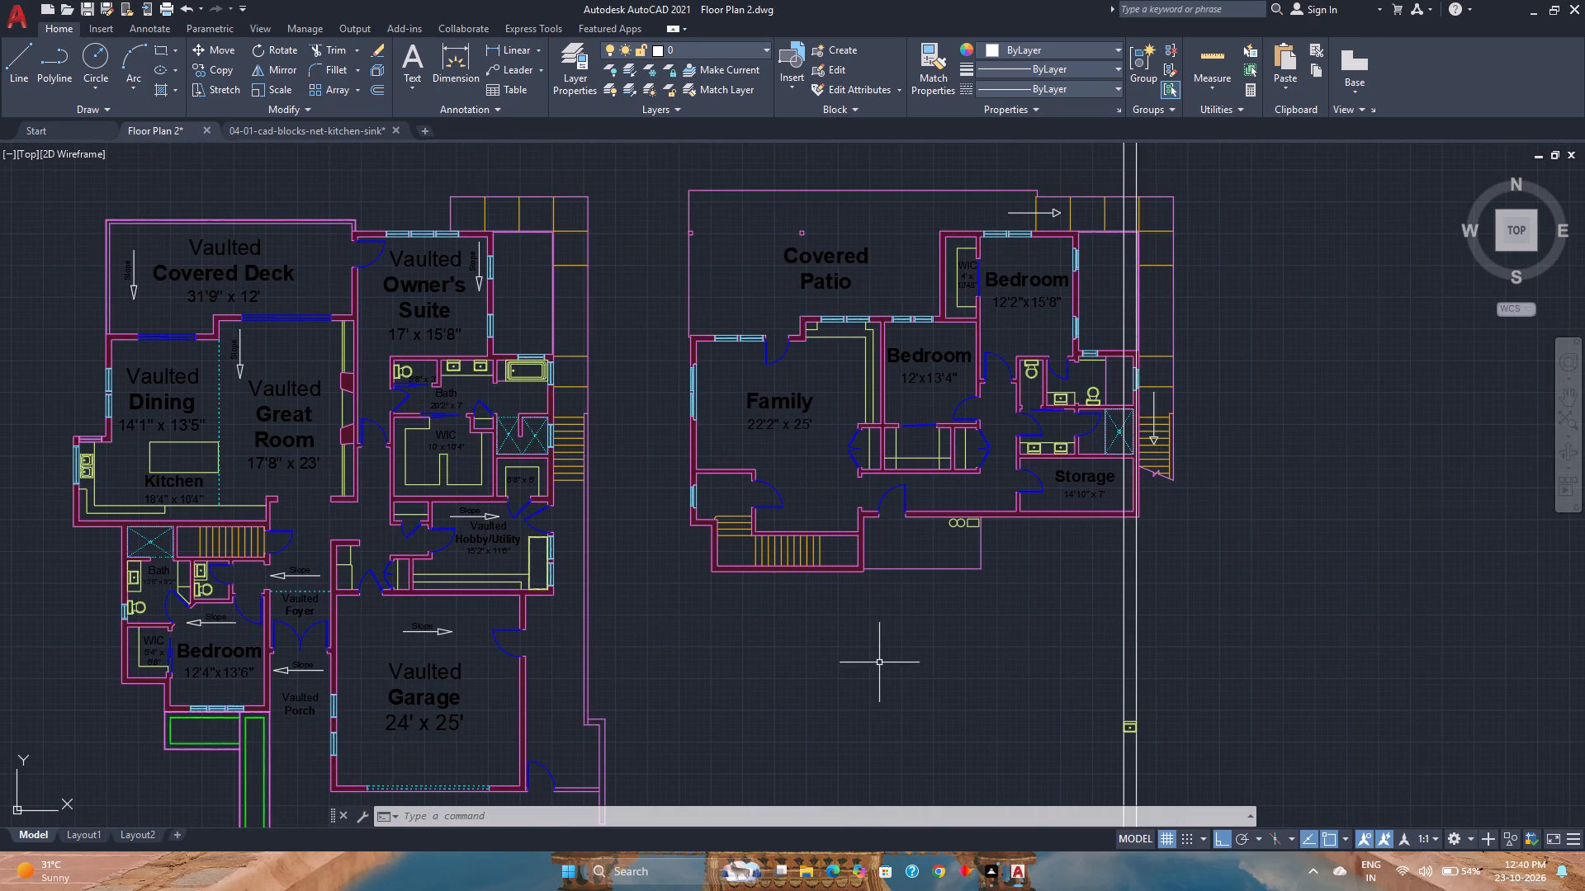
{"action": "scroll", "coordinate": [834, 643], "scroll_direction": "up", "scroll_amount": 1}
{"action": "scroll", "coordinate": [833, 643], "scroll_direction": "down", "scroll_amount": 1}
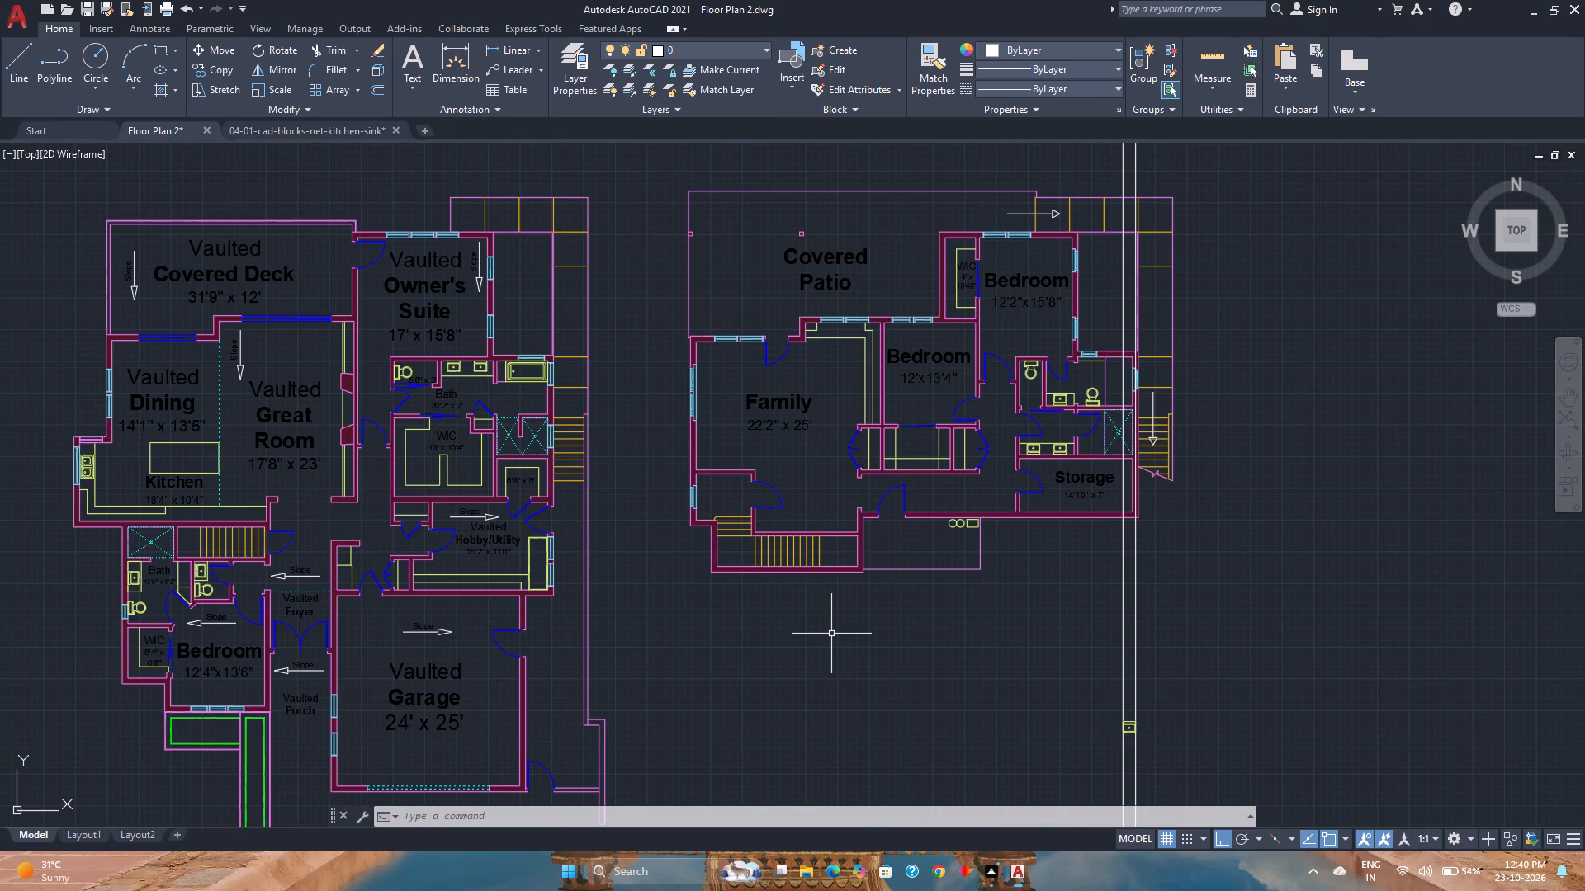
{"action": "middle_click", "coordinate": [787, 648]}
{"action": "middle_click_drag", "start_coordinate": [788, 643], "coordinate": [929, 463]}
{"action": "middle_click", "coordinate": [929, 463]}
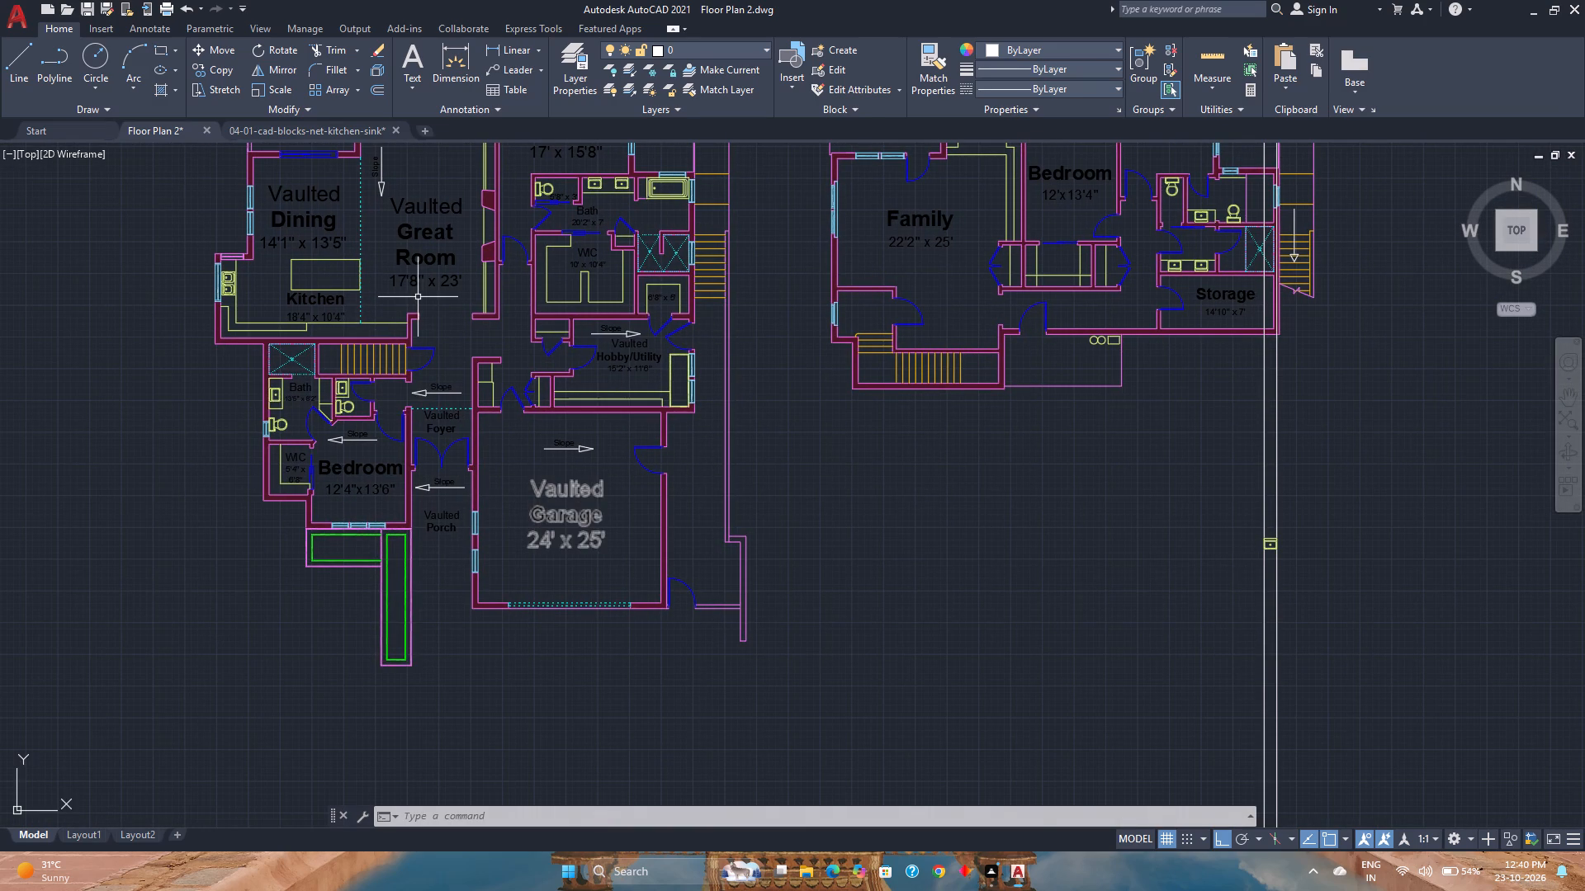
{"action": "scroll", "coordinate": [422, 297], "scroll_direction": "down", "scroll_amount": 1}
{"action": "middle_click_drag", "start_coordinate": [422, 297], "coordinate": [384, 515]}
{"action": "middle_click", "coordinate": [384, 515]}
{"action": "middle_click", "coordinate": [384, 515]}
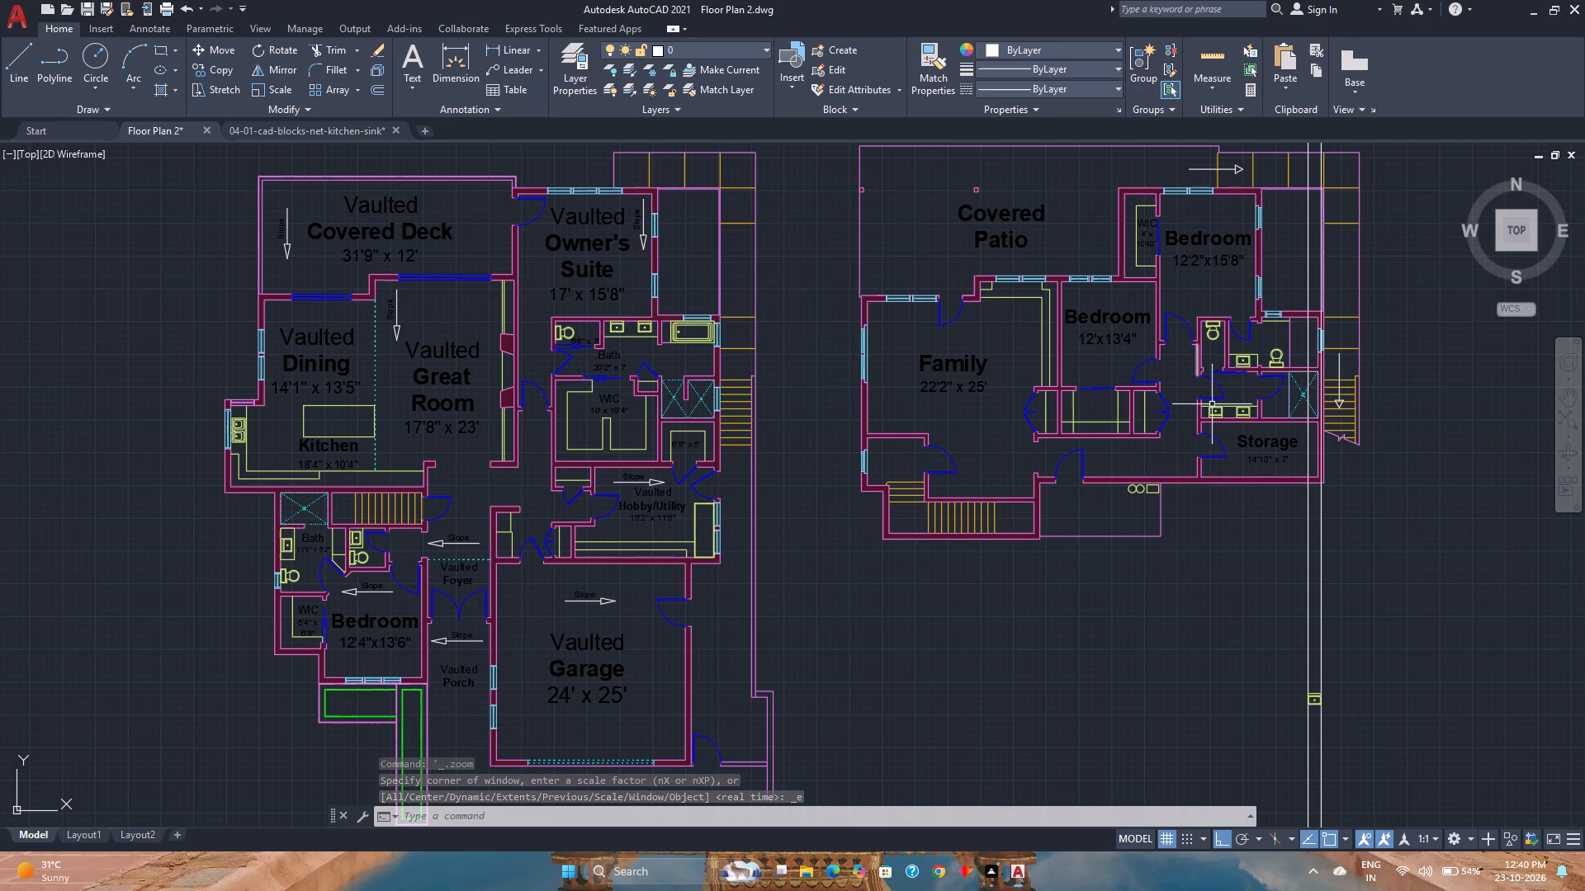
Copy the Storage label from the second plan to just beside the lower end of the long planter by the Vaulted Porch.
{"action": "left_click", "coordinate": [1247, 442]}
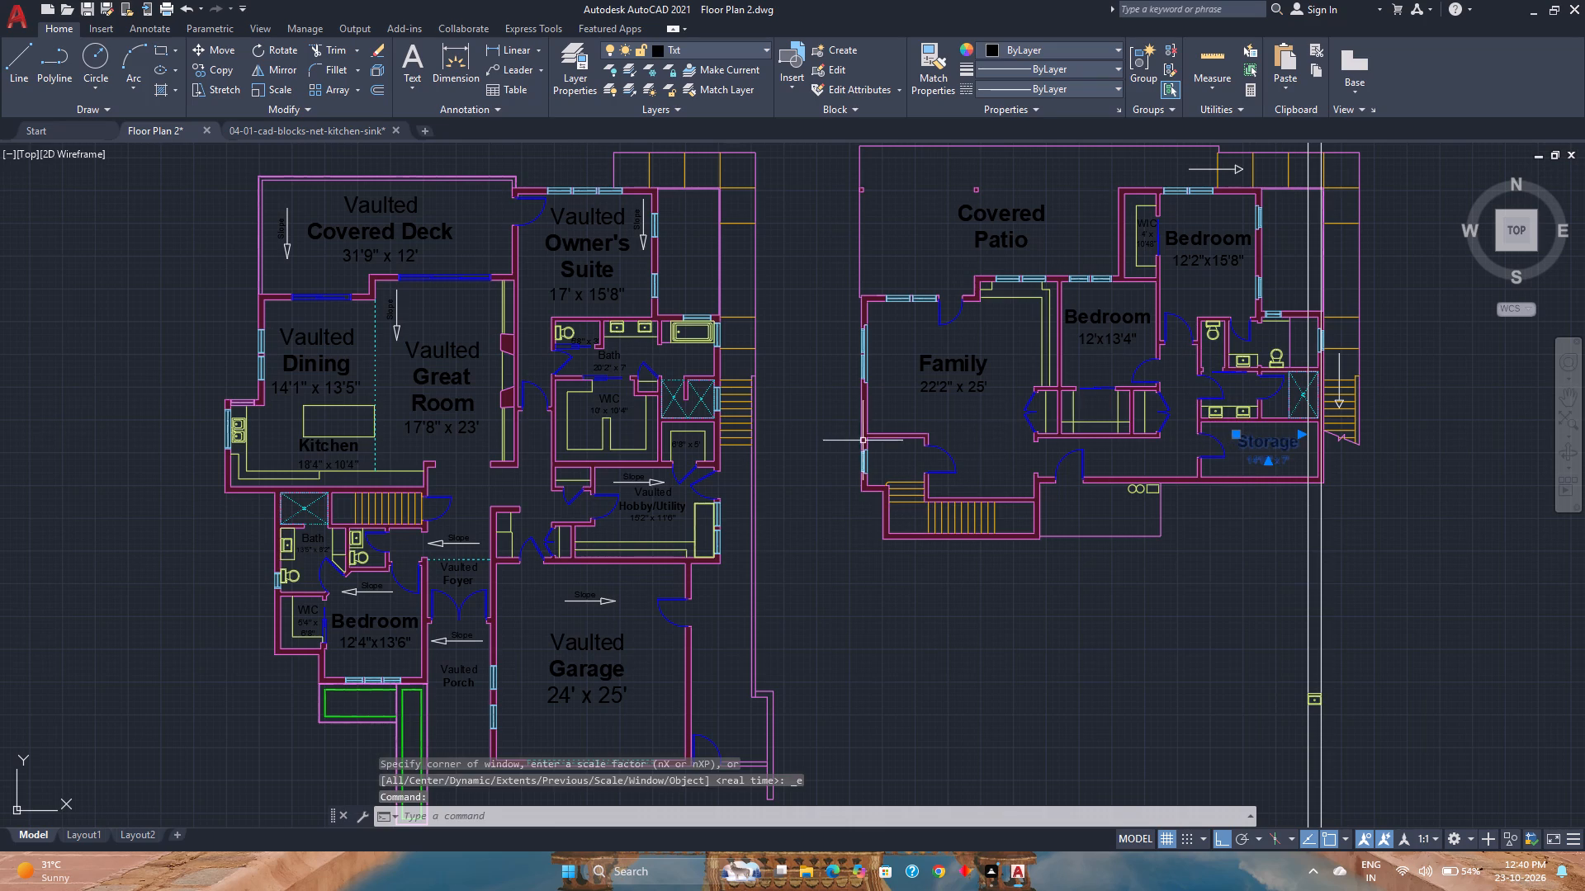
{"action": "left_click", "coordinate": [210, 74]}
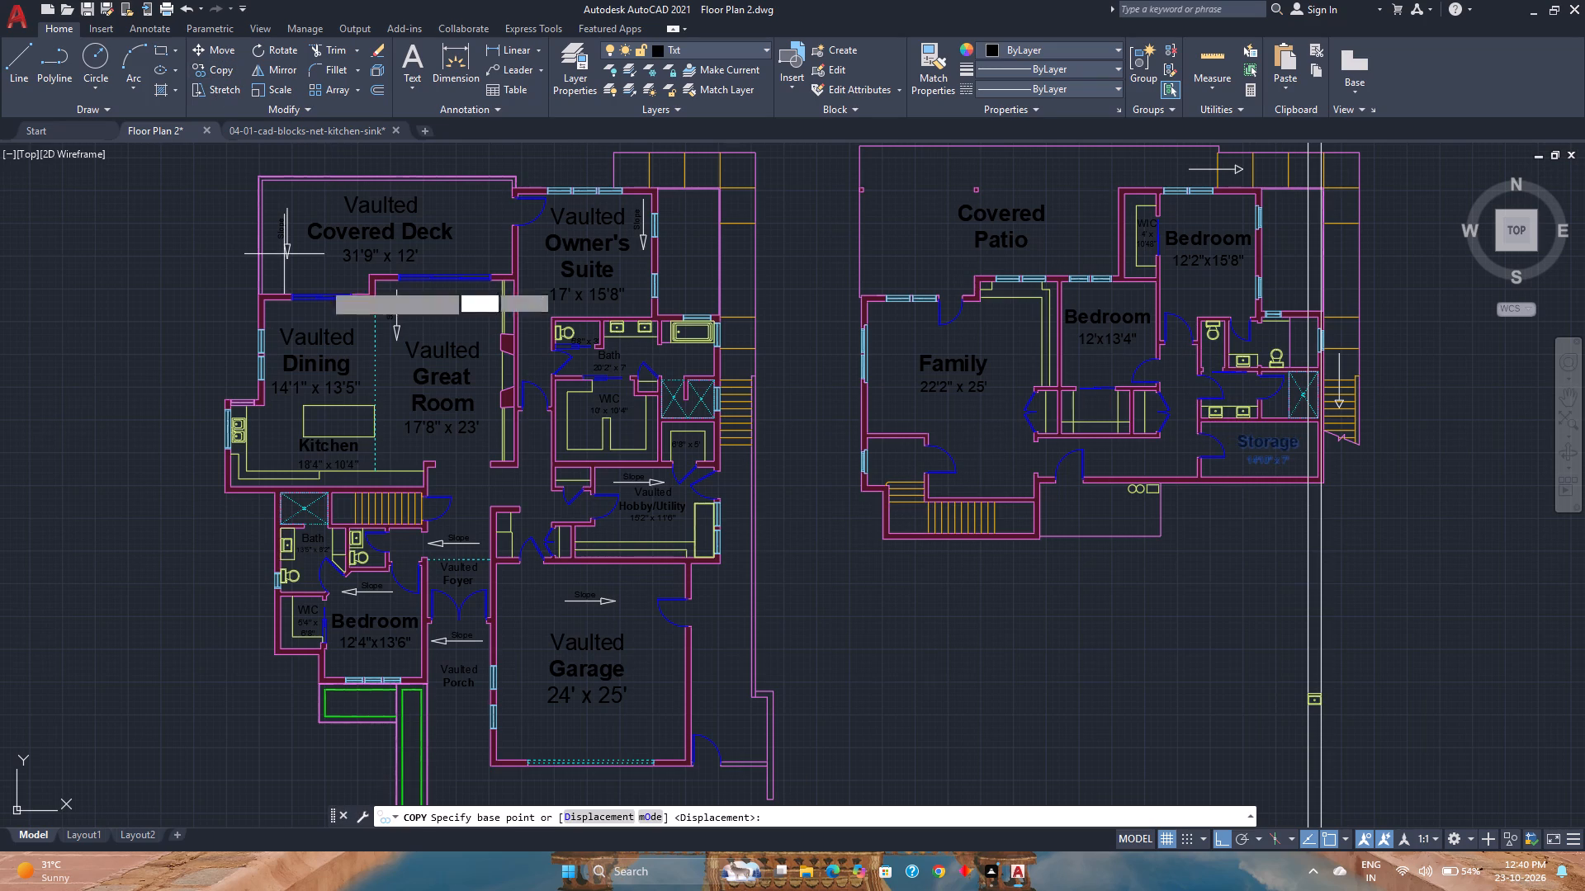
{"action": "scroll", "coordinate": [1192, 435], "scroll_direction": "up", "scroll_amount": 2}
{"action": "scroll", "coordinate": [1349, 430], "scroll_direction": "up", "scroll_amount": 1}
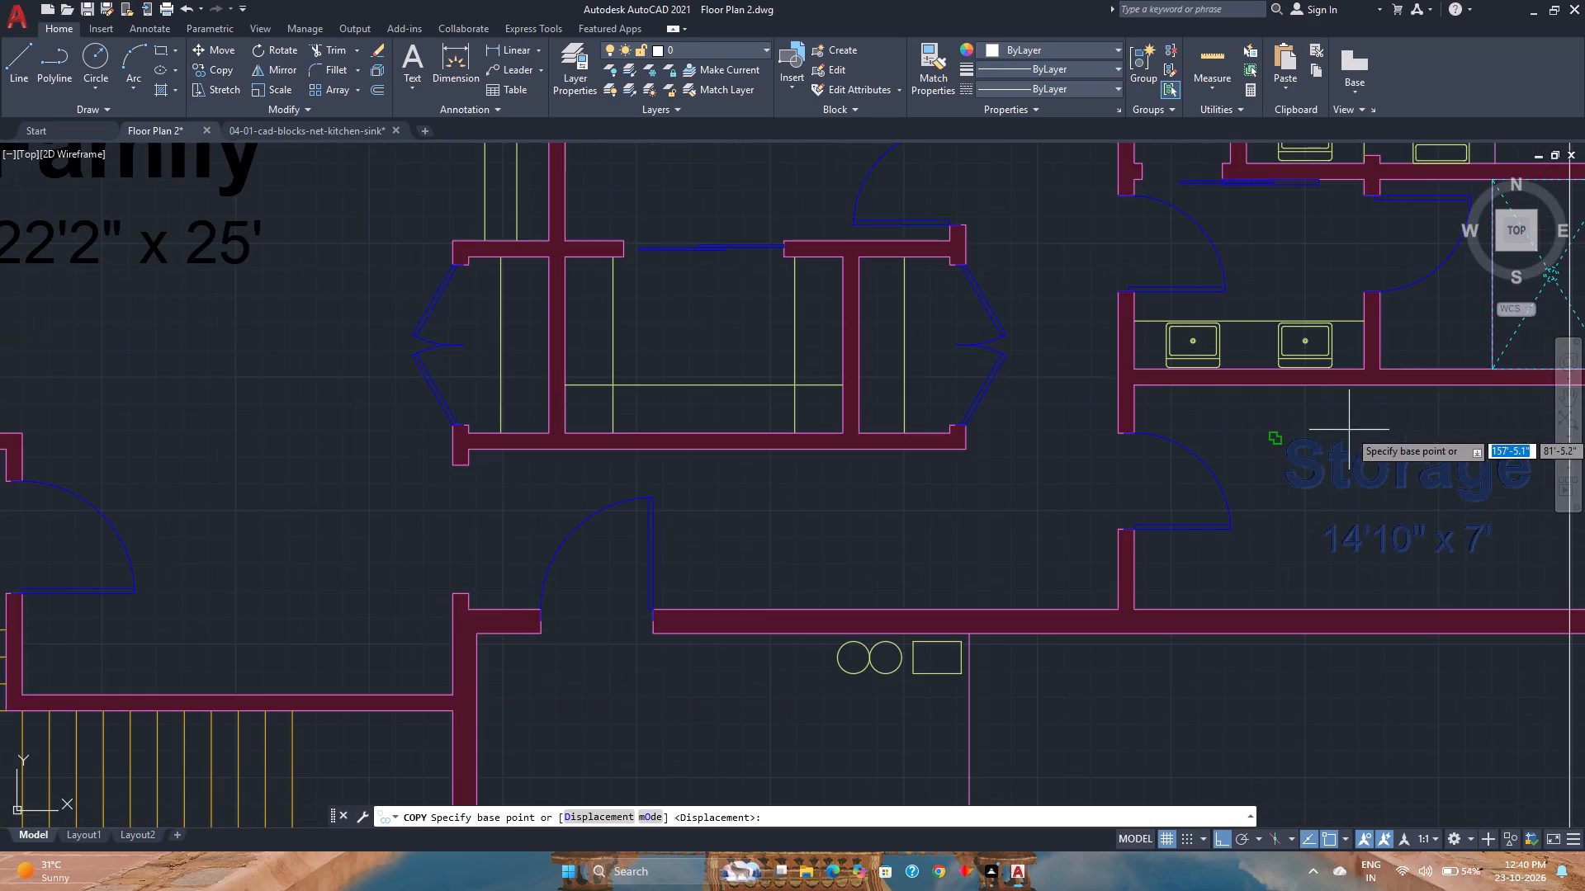
{"action": "left_click", "coordinate": [1270, 438]}
{"action": "scroll", "coordinate": [1270, 438], "scroll_direction": "down", "scroll_amount": 8}
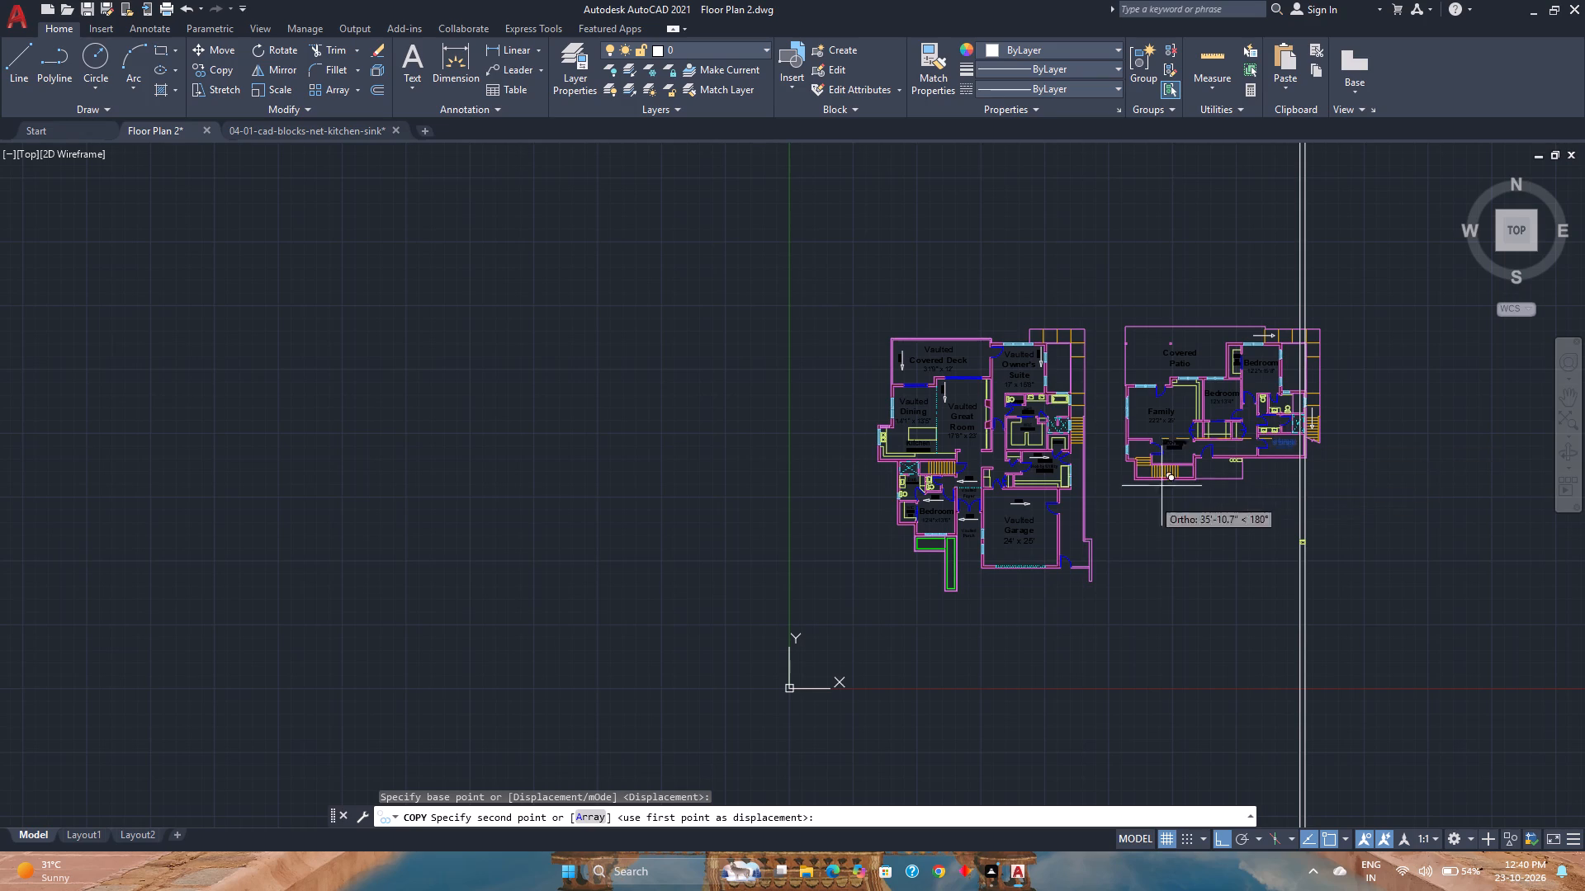
{"action": "key", "text": "F8"}
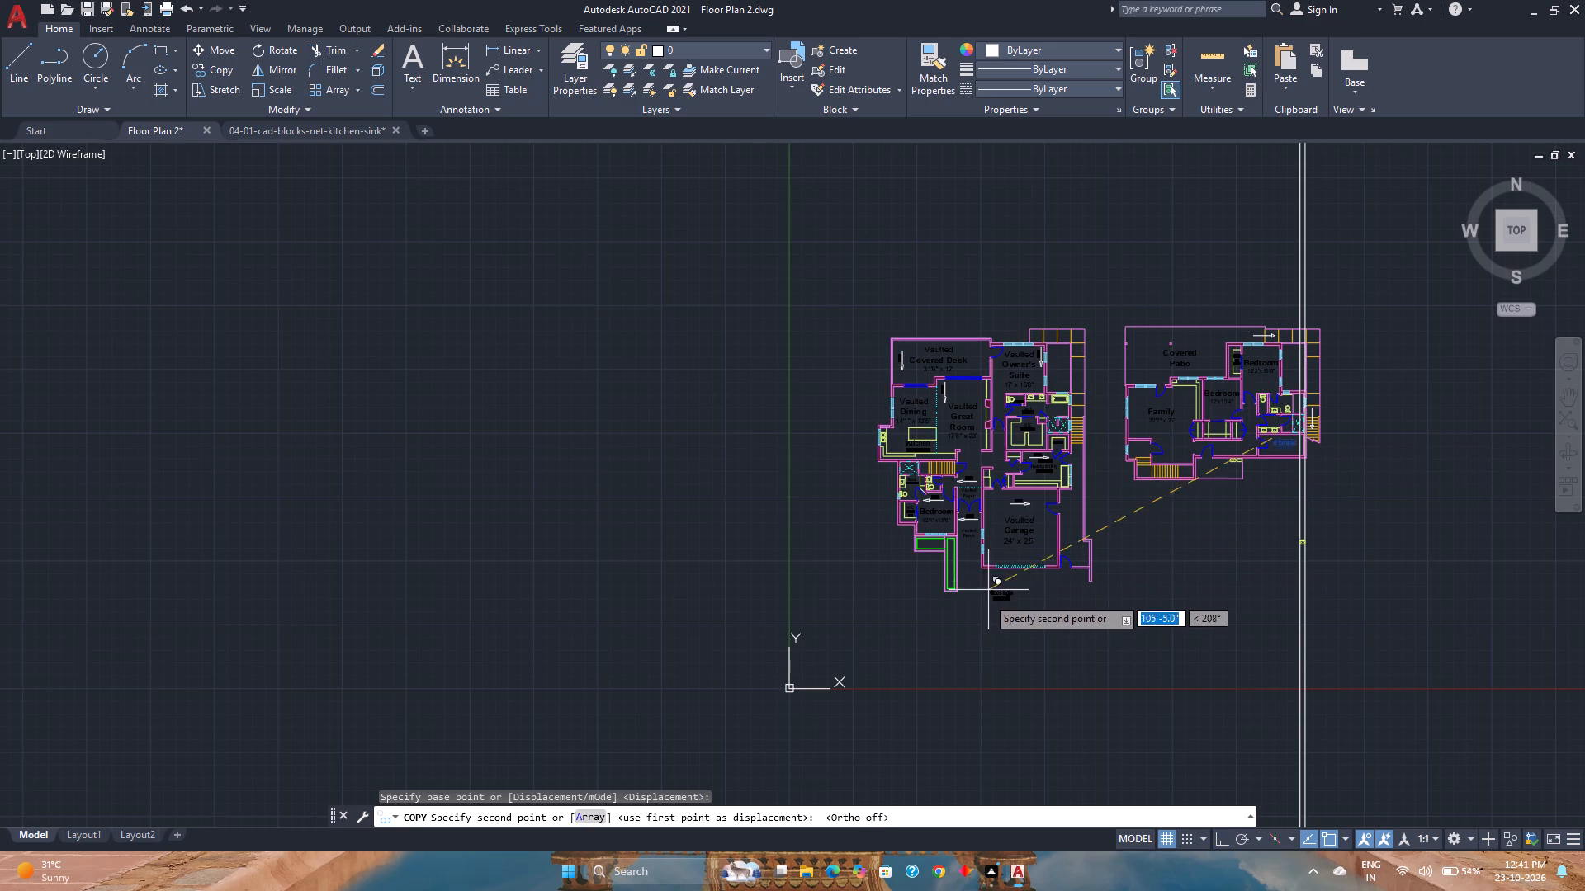
{"action": "scroll", "coordinate": [983, 602], "scroll_direction": "up", "scroll_amount": 3}
{"action": "left_click", "coordinate": [901, 517]}
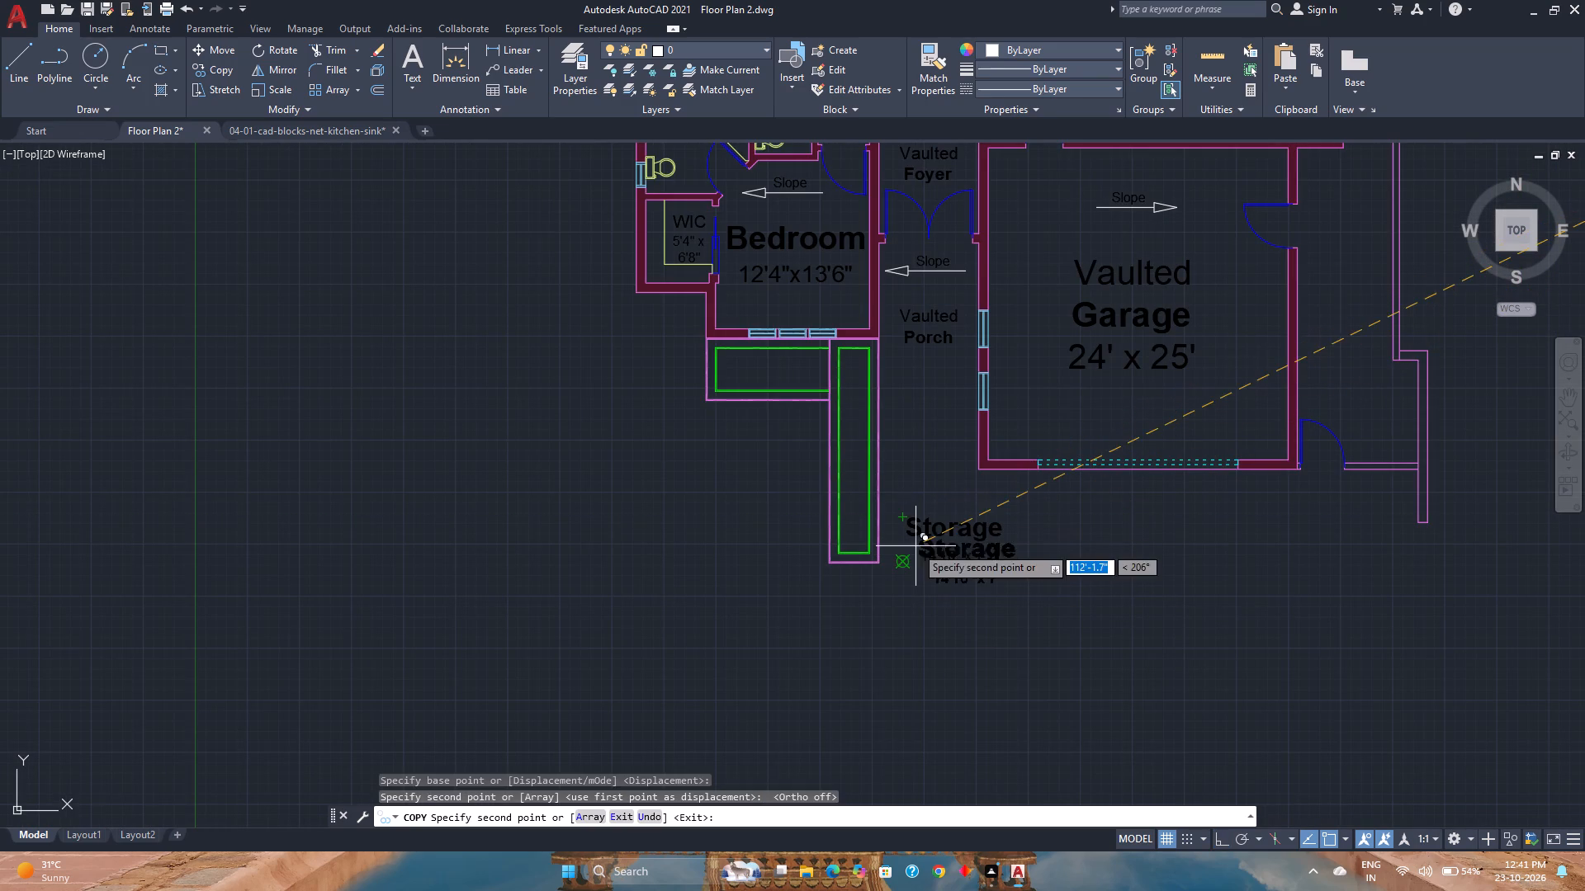
{"action": "key", "text": "Escape"}
{"action": "key", "text": "F8"}
Replace the copied label's entire text, including the size line, with "Planter".
{"action": "left_click", "coordinate": [937, 528]}
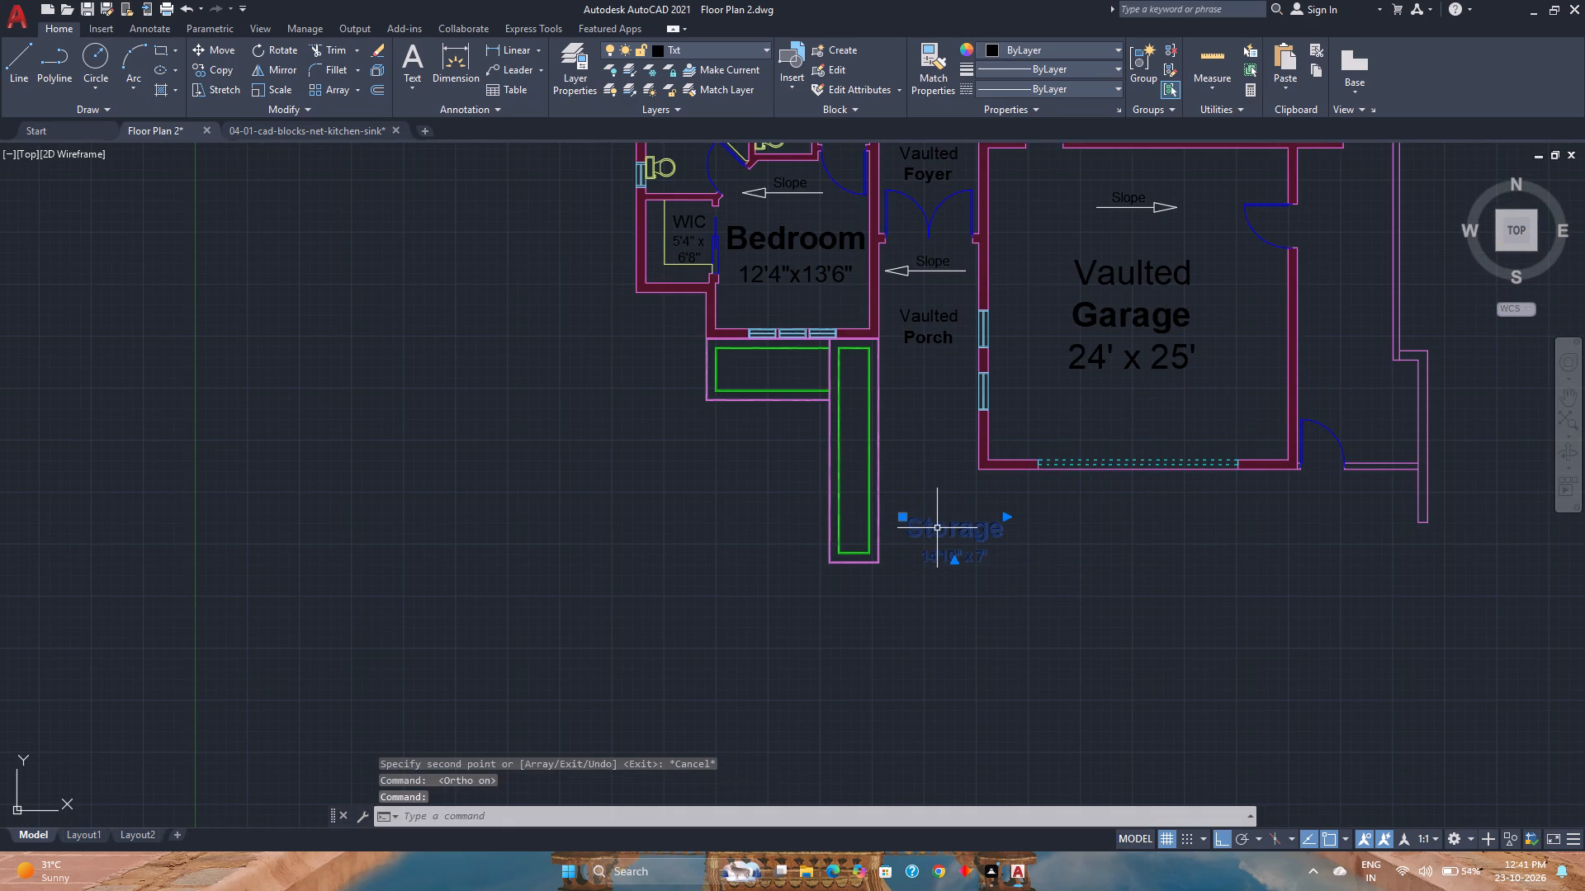
{"action": "double_click", "coordinate": [937, 528]}
{"action": "scroll", "coordinate": [937, 528], "scroll_direction": "up", "scroll_amount": 2}
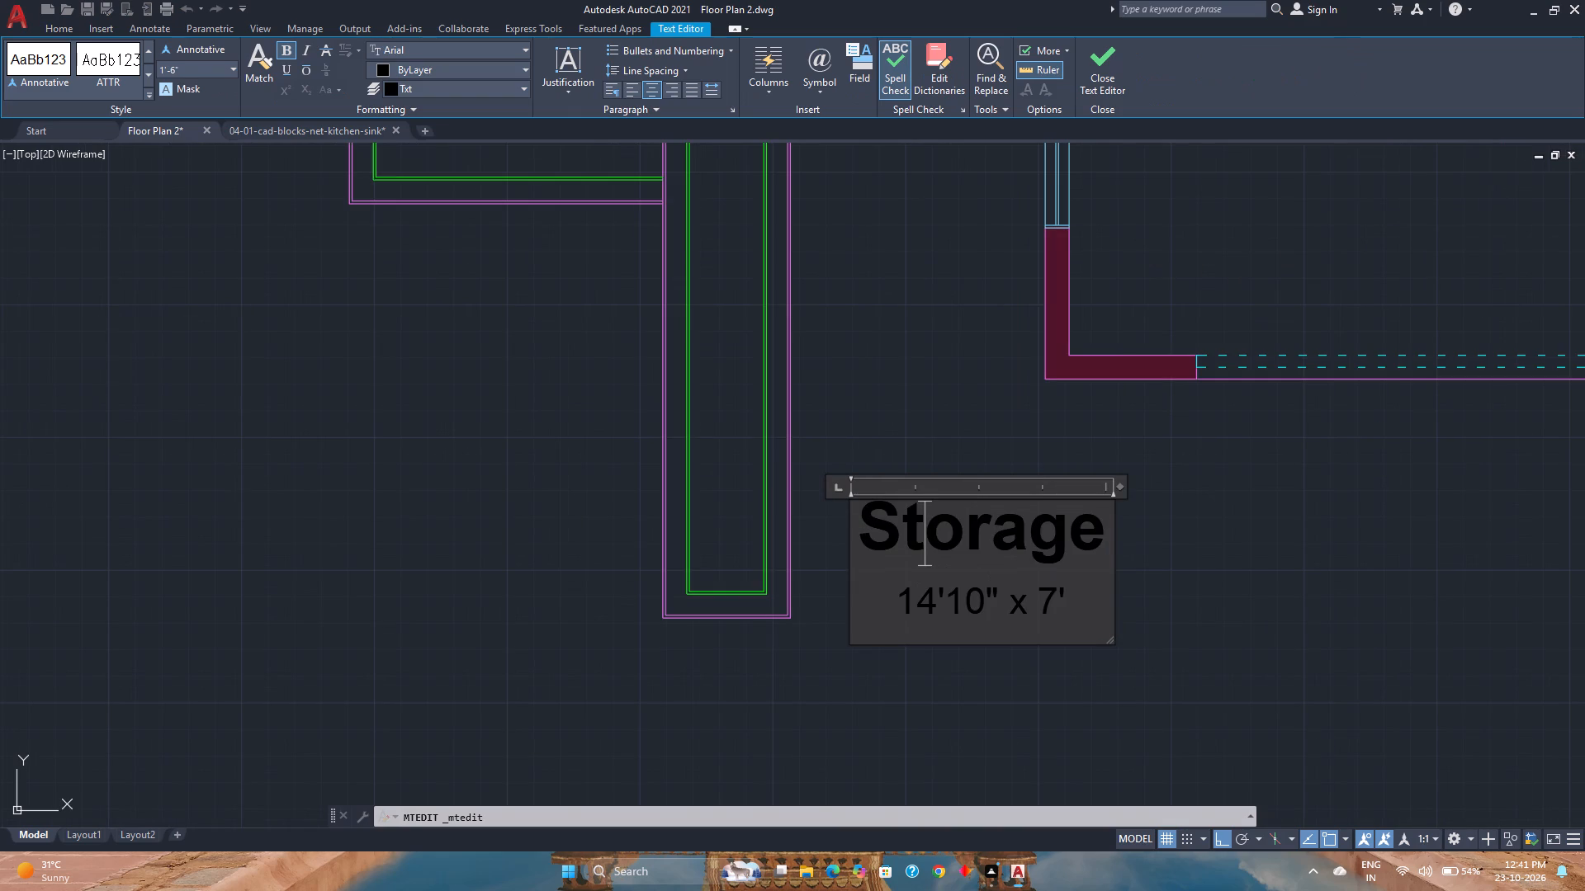
{"action": "left_click", "coordinate": [1062, 596]}
{"action": "left_click", "coordinate": [1086, 606]}
{"action": "key", "text": "BackSpace"}
{"action": "key", "text": "BackSpace"}
{"action": "key", "text": "BackSpace"}
{"action": "key", "text": "BackSpace"}
{"action": "key", "text": "BackSpace"}
{"action": "key", "text": "BackSpace"}
{"action": "key", "text": "BackSpace"}
{"action": "key", "text": "BackSpace"}
{"action": "key", "text": "BackSpace"}
{"action": "key", "text": "BackSpace"}
{"action": "key", "text": "BackSpace"}
{"action": "key", "text": "BackSpace"}
{"action": "key", "text": "BackSpace"}
{"action": "key", "text": "BackSpace"}
{"action": "key", "text": "BackSpace"}
{"action": "key", "text": "BackSpace"}
{"action": "key", "text": "BackSpace"}
{"action": "key", "text": "BackSpace"}
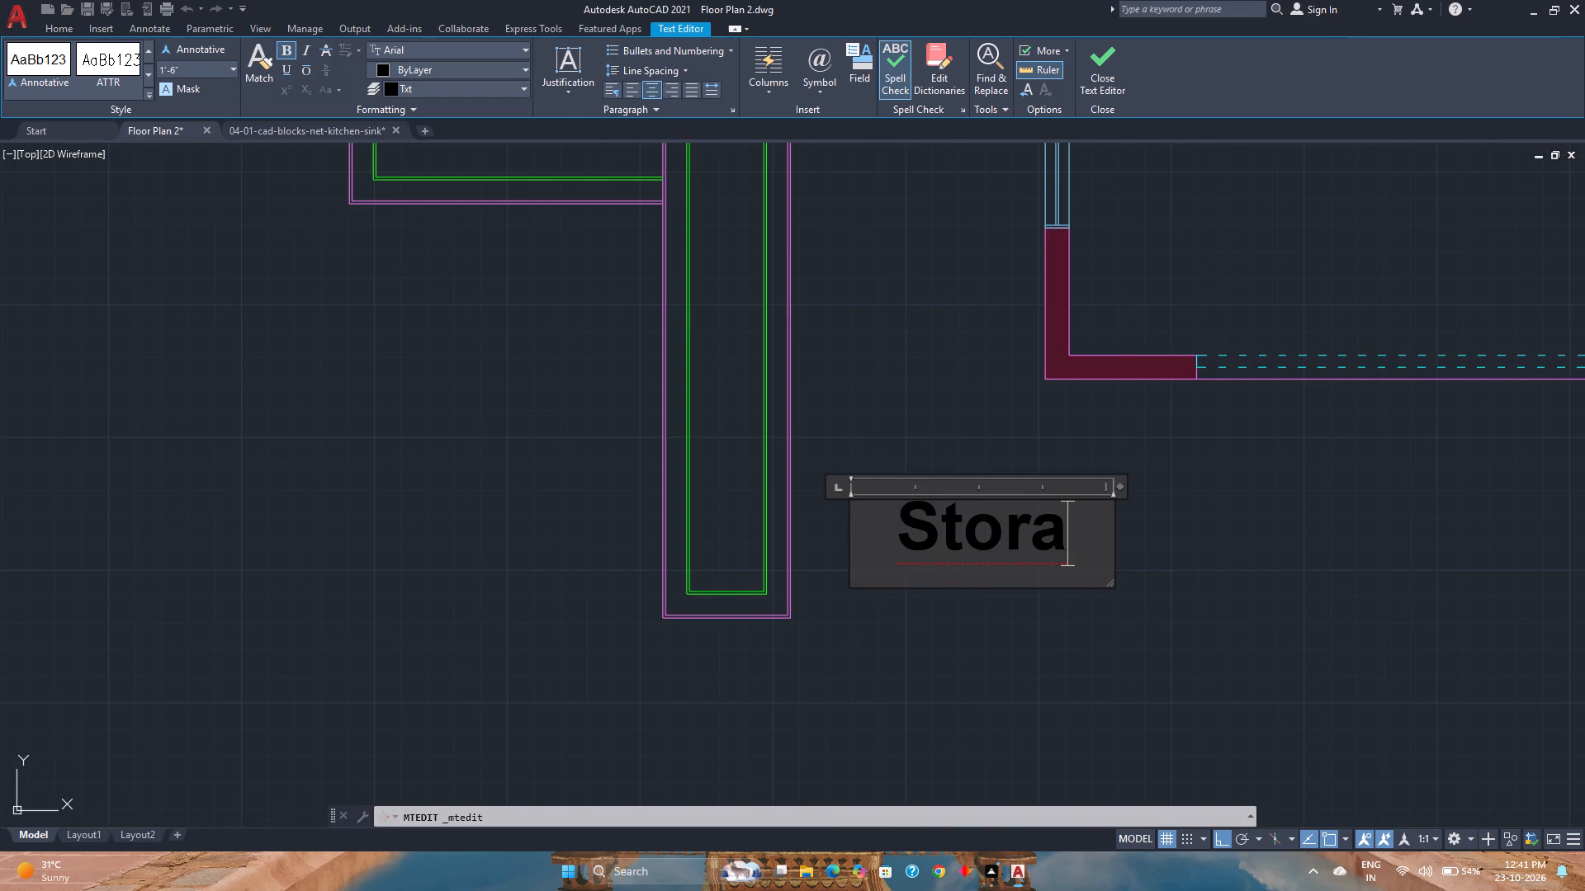
{"action": "key", "text": "BackSpace"}
{"action": "key", "text": "BackSpace"}
{"action": "type", "text": "Pl"}
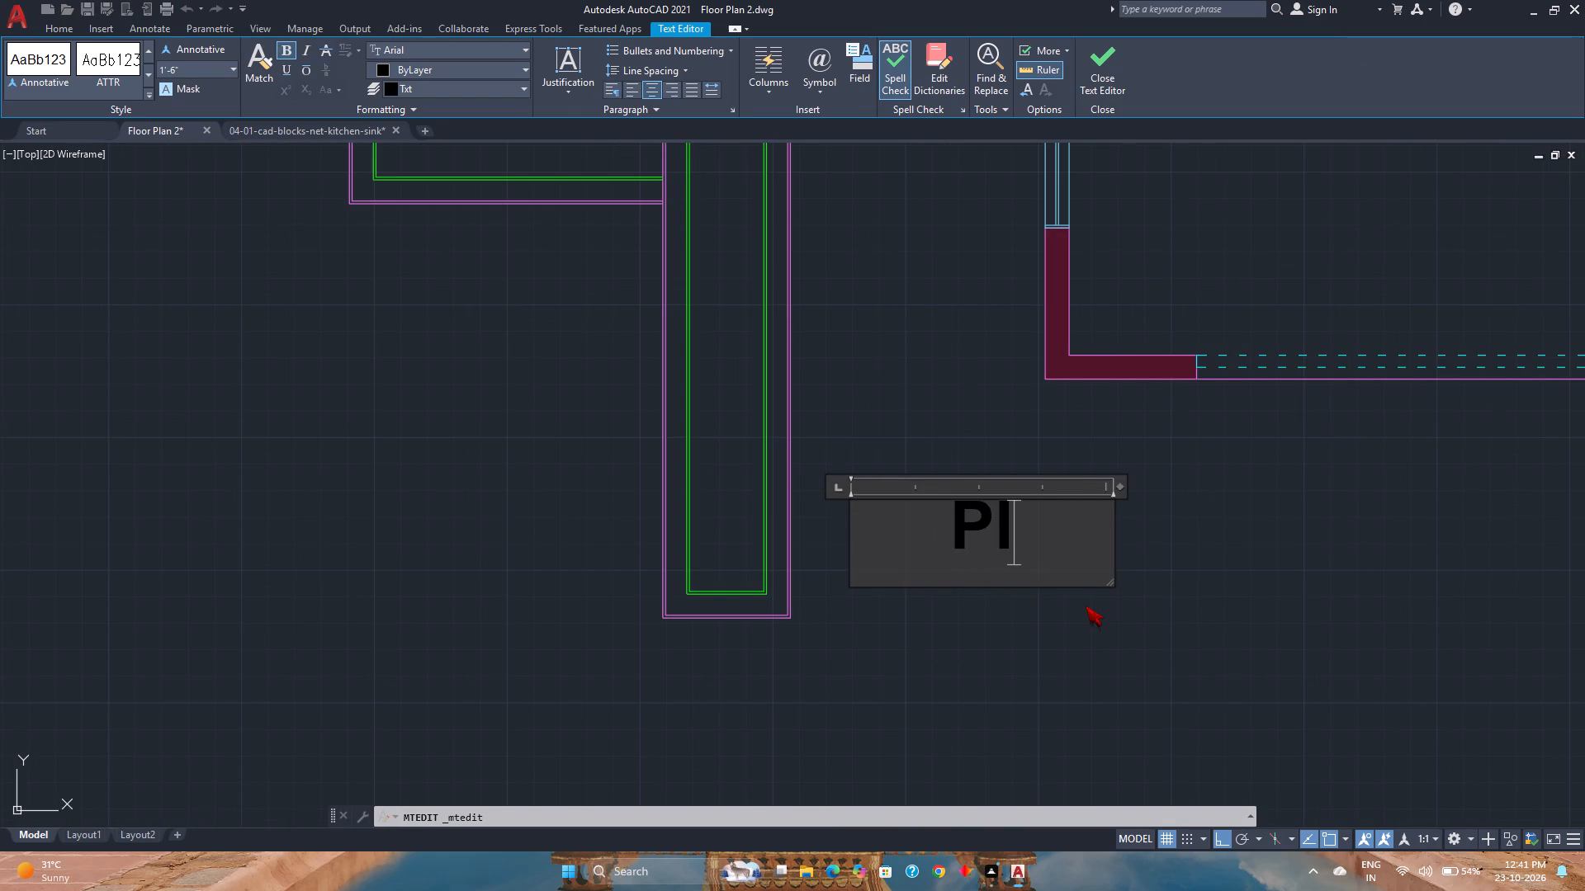
{"action": "type", "text": "anter"}
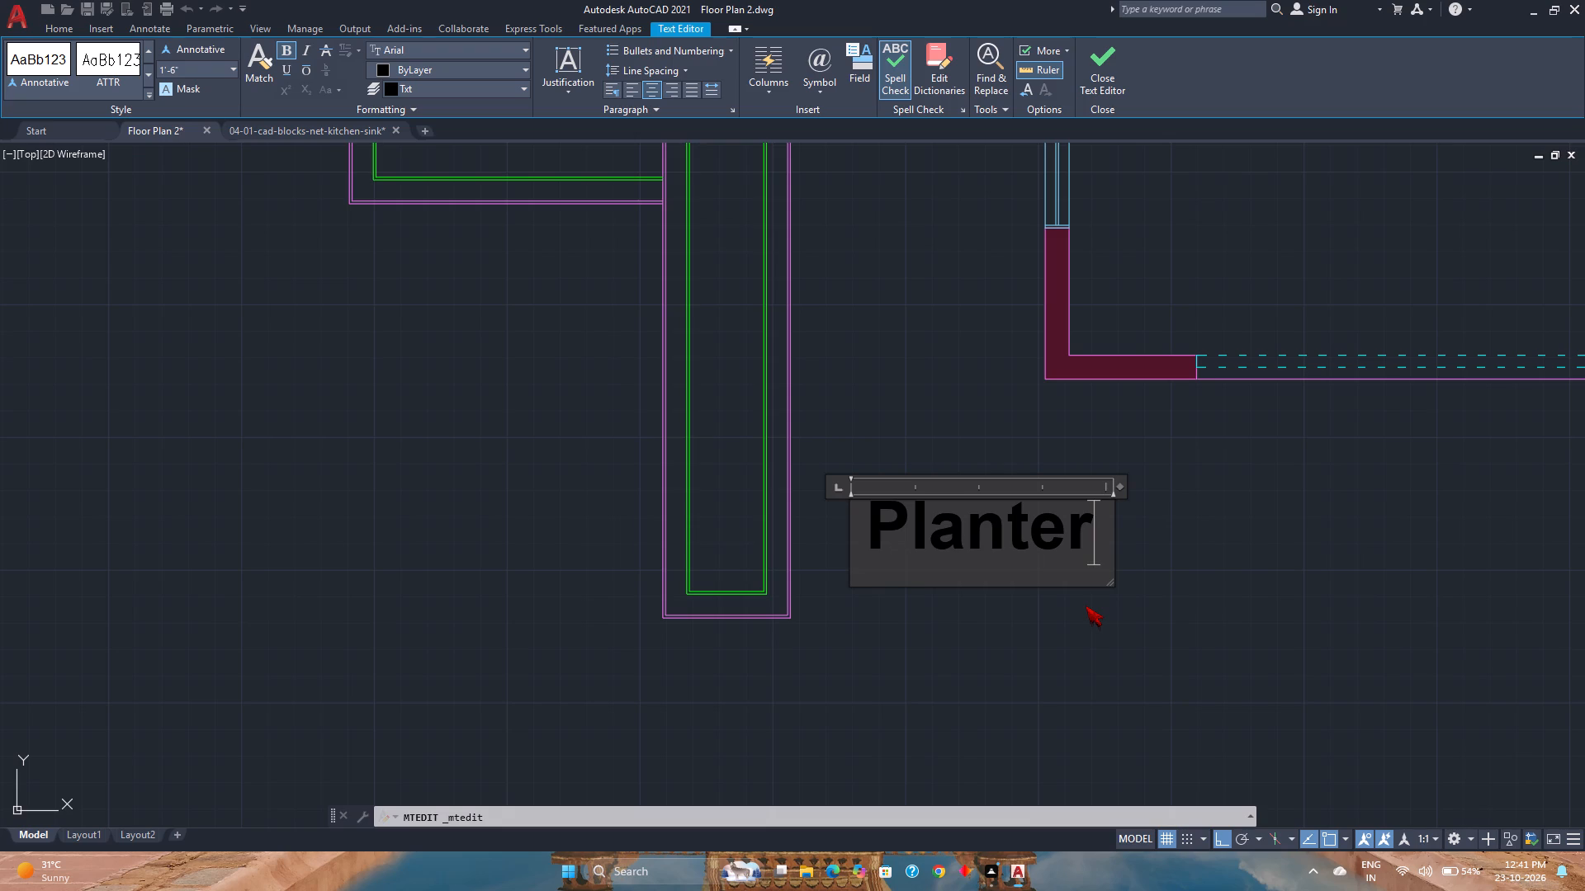
{"action": "left_click", "coordinate": [1089, 82]}
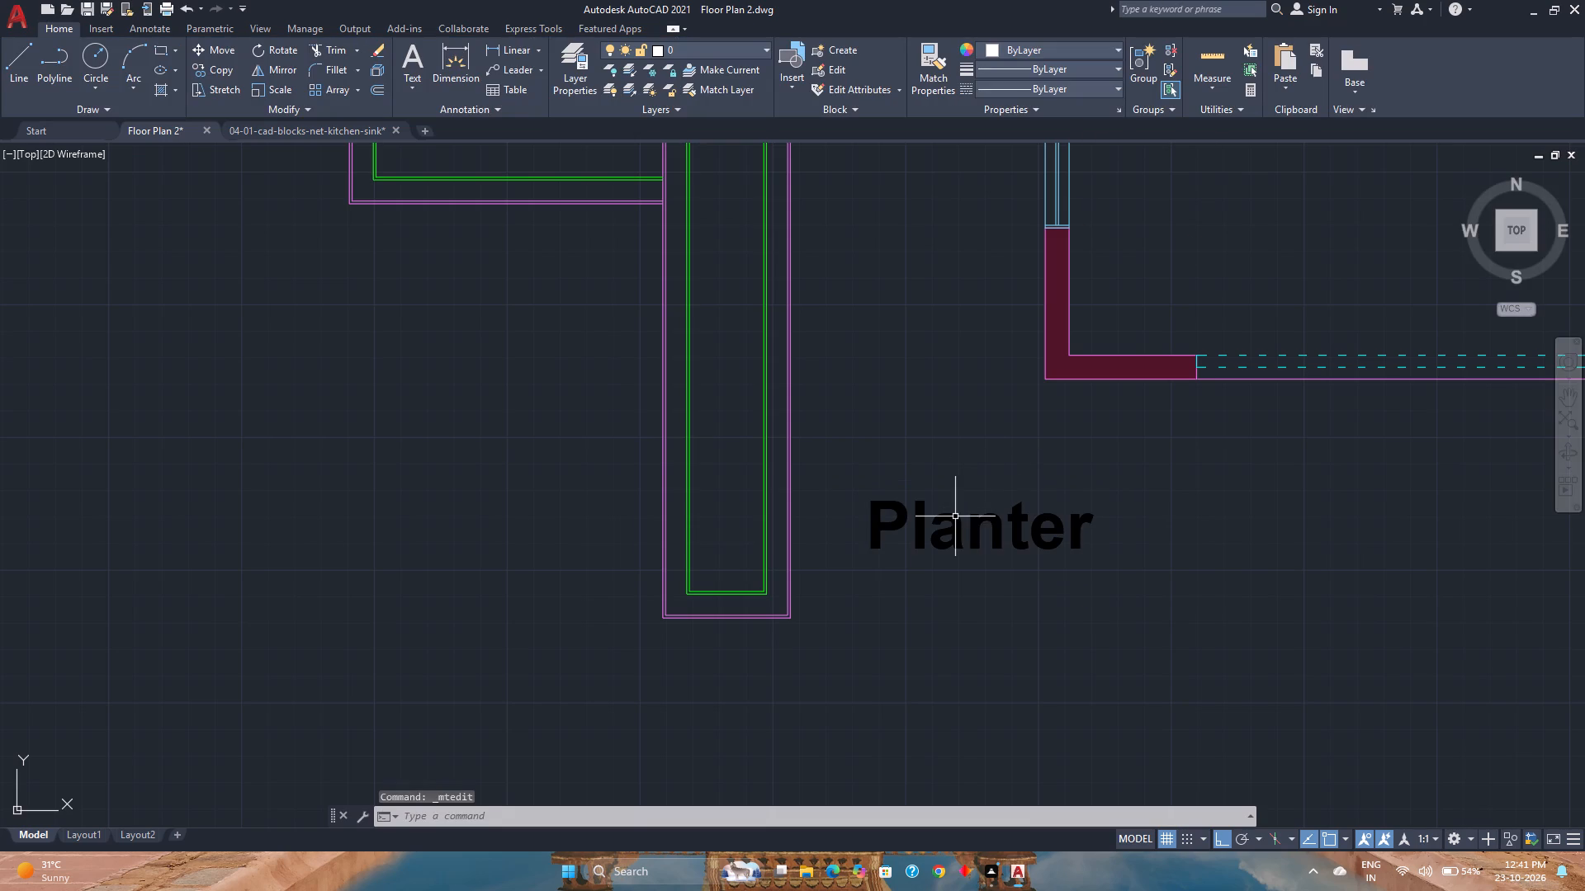
Rotate the Planter label 90° so it reads upward along the long planter.
{"action": "left_click", "coordinate": [952, 522]}
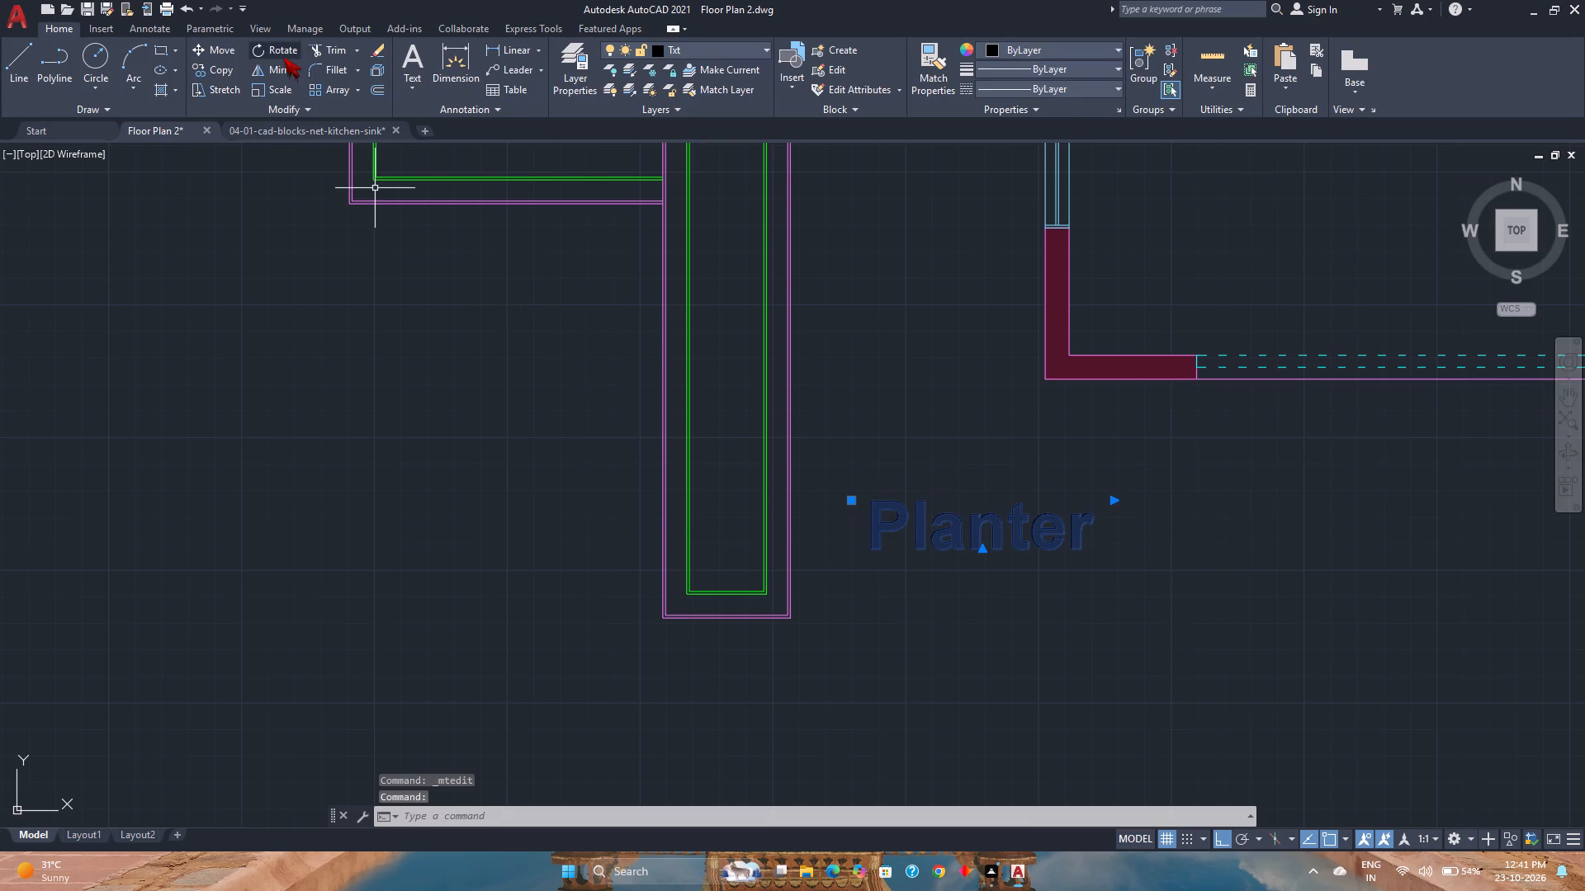
{"action": "left_click", "coordinate": [283, 57]}
{"action": "left_click", "coordinate": [866, 533]}
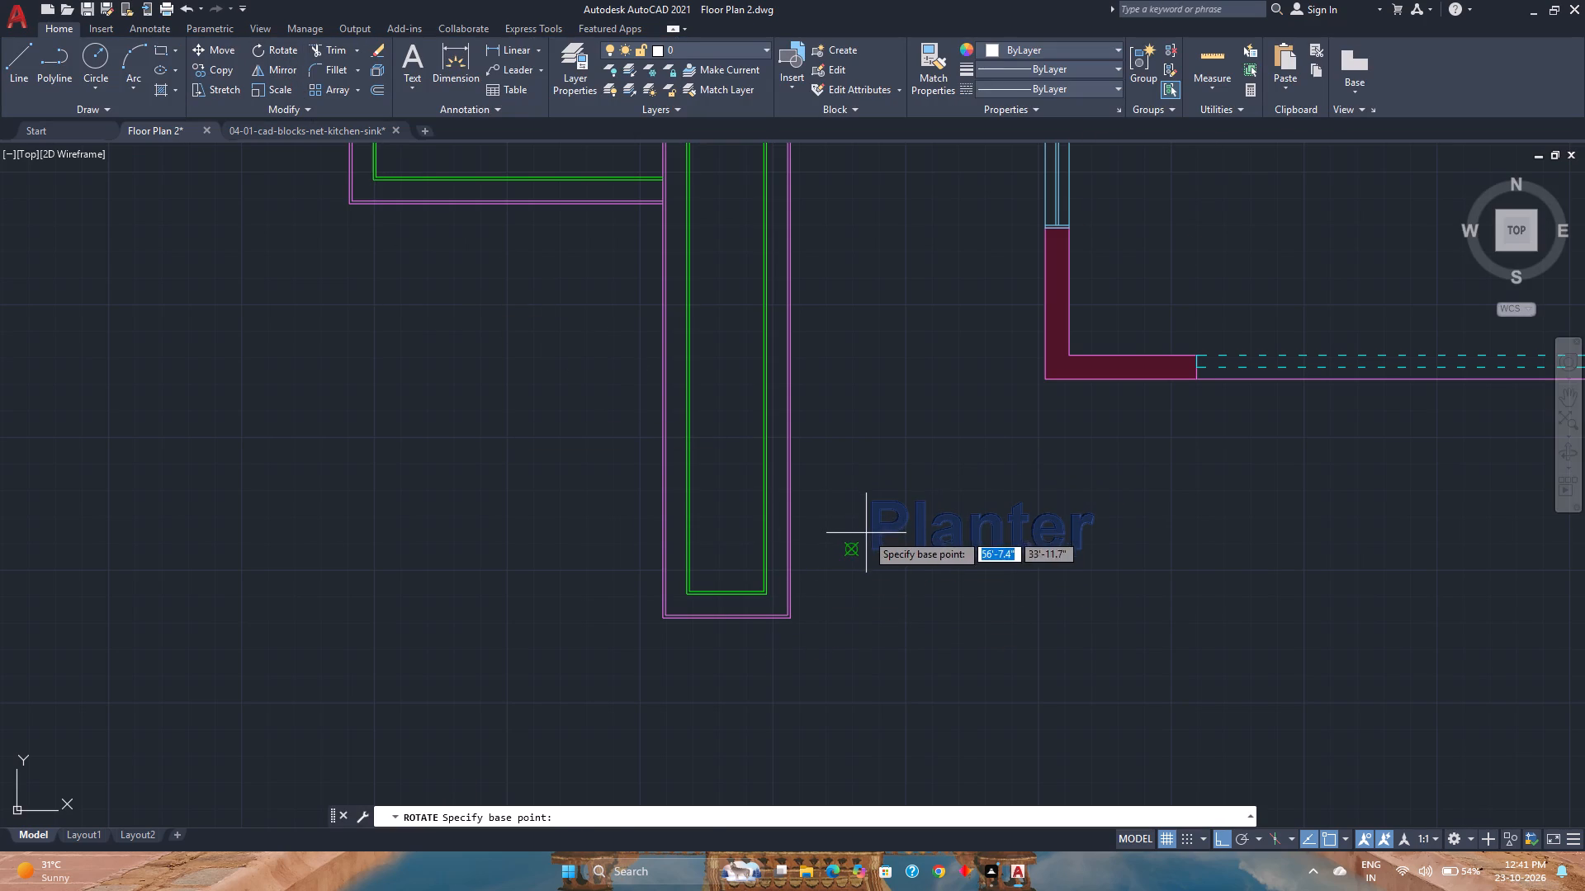
{"action": "left_click", "coordinate": [876, 401]}
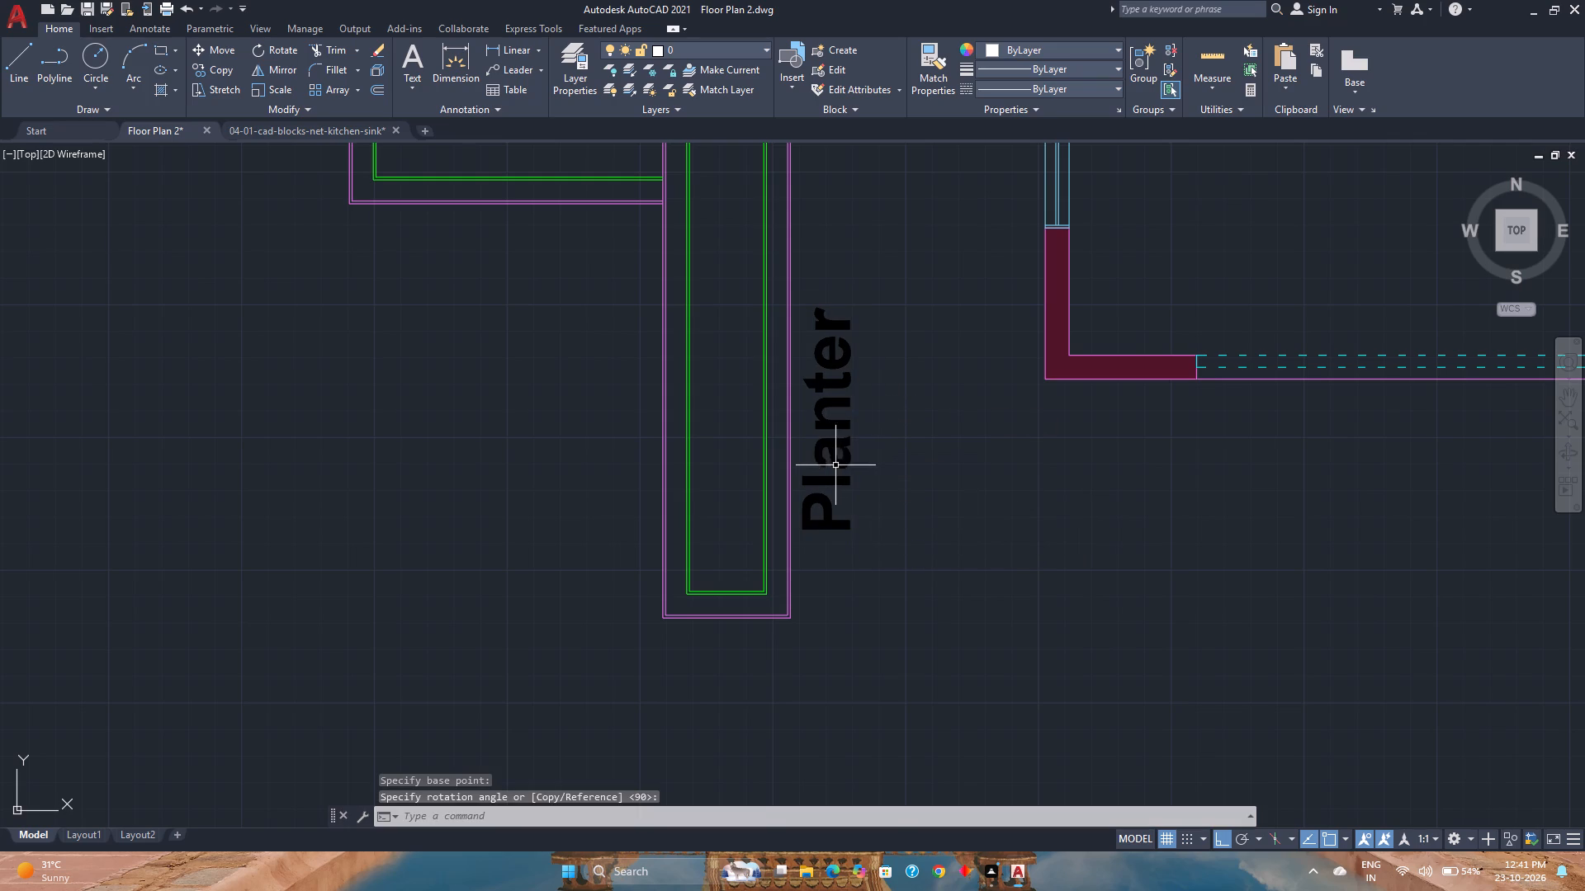
Move the rotated Planter label freely inside the green outline of the long vertical planter, centred across its width.
{"action": "left_click", "coordinate": [829, 478]}
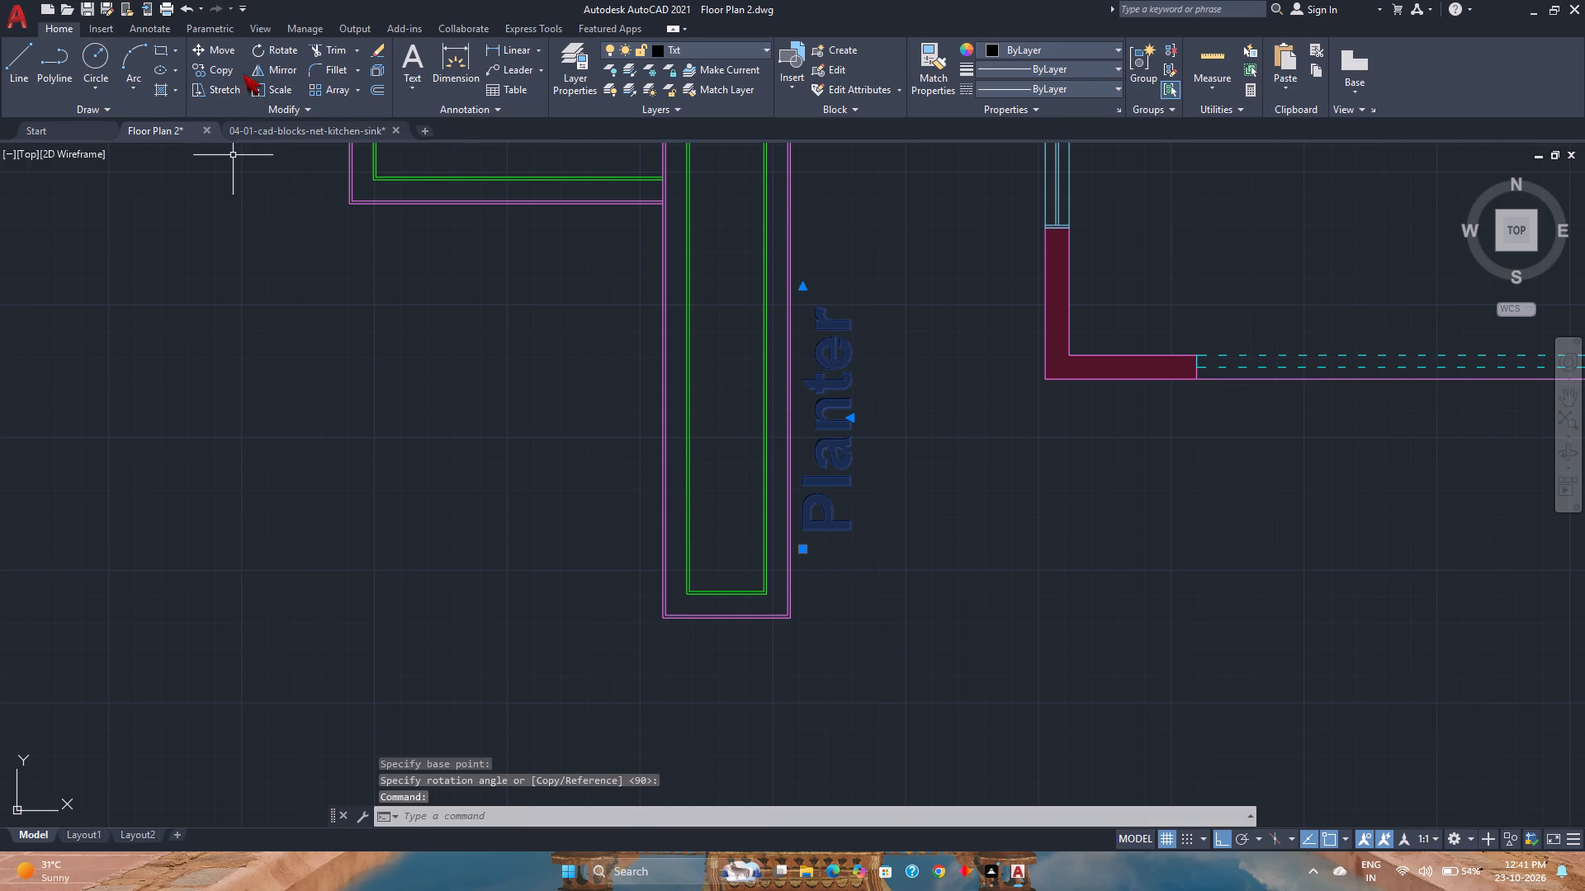
{"action": "left_click", "coordinate": [231, 46]}
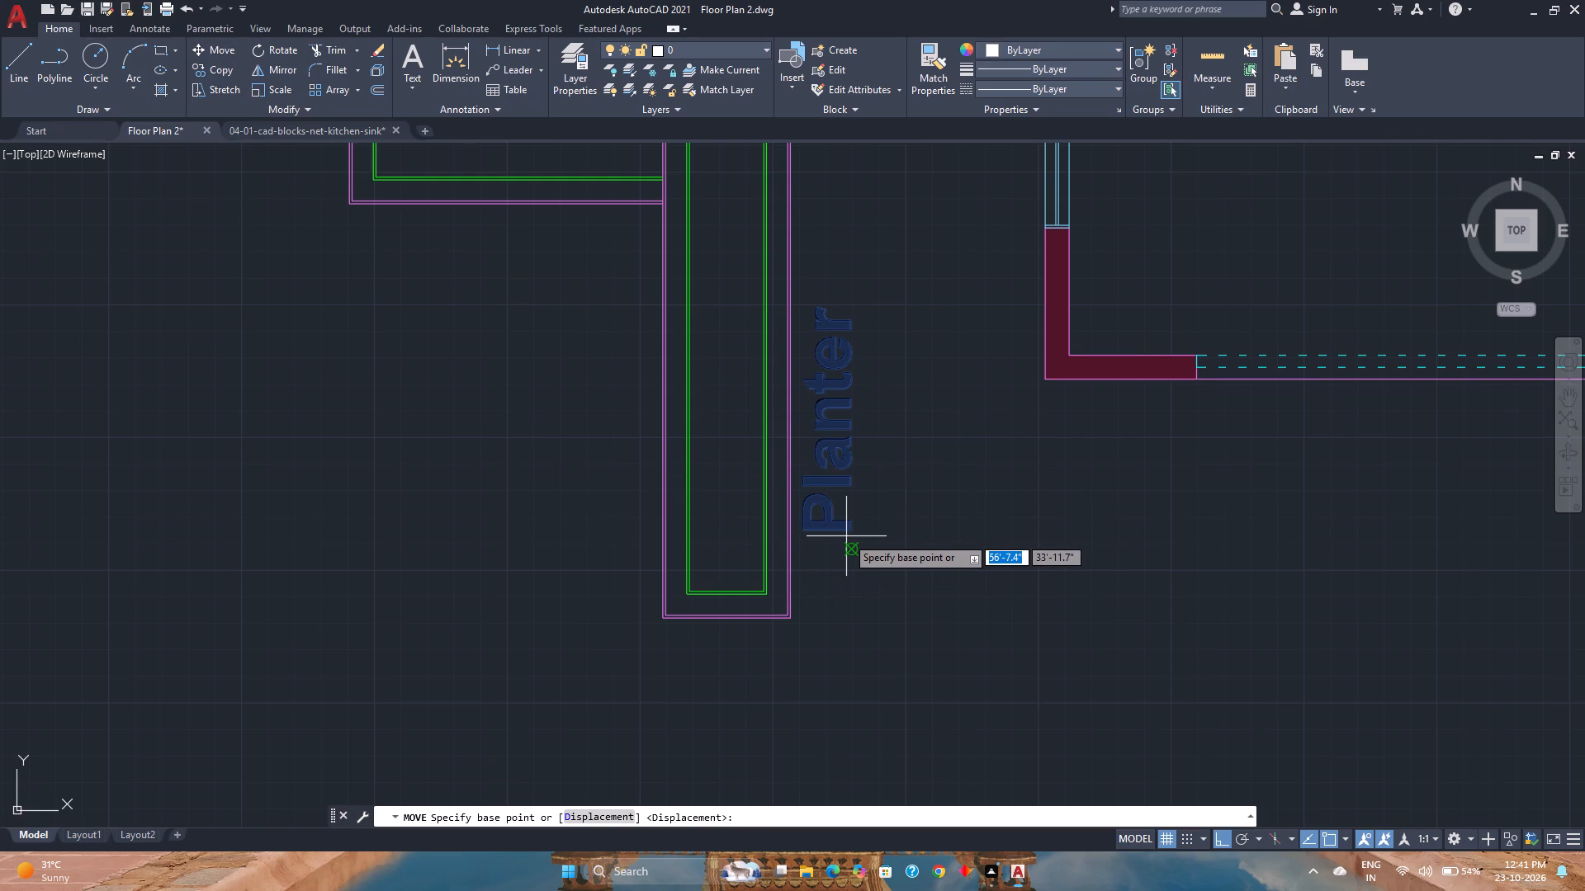
{"action": "left_click", "coordinate": [849, 535]}
{"action": "scroll", "coordinate": [748, 540], "scroll_direction": "down", "scroll_amount": 1}
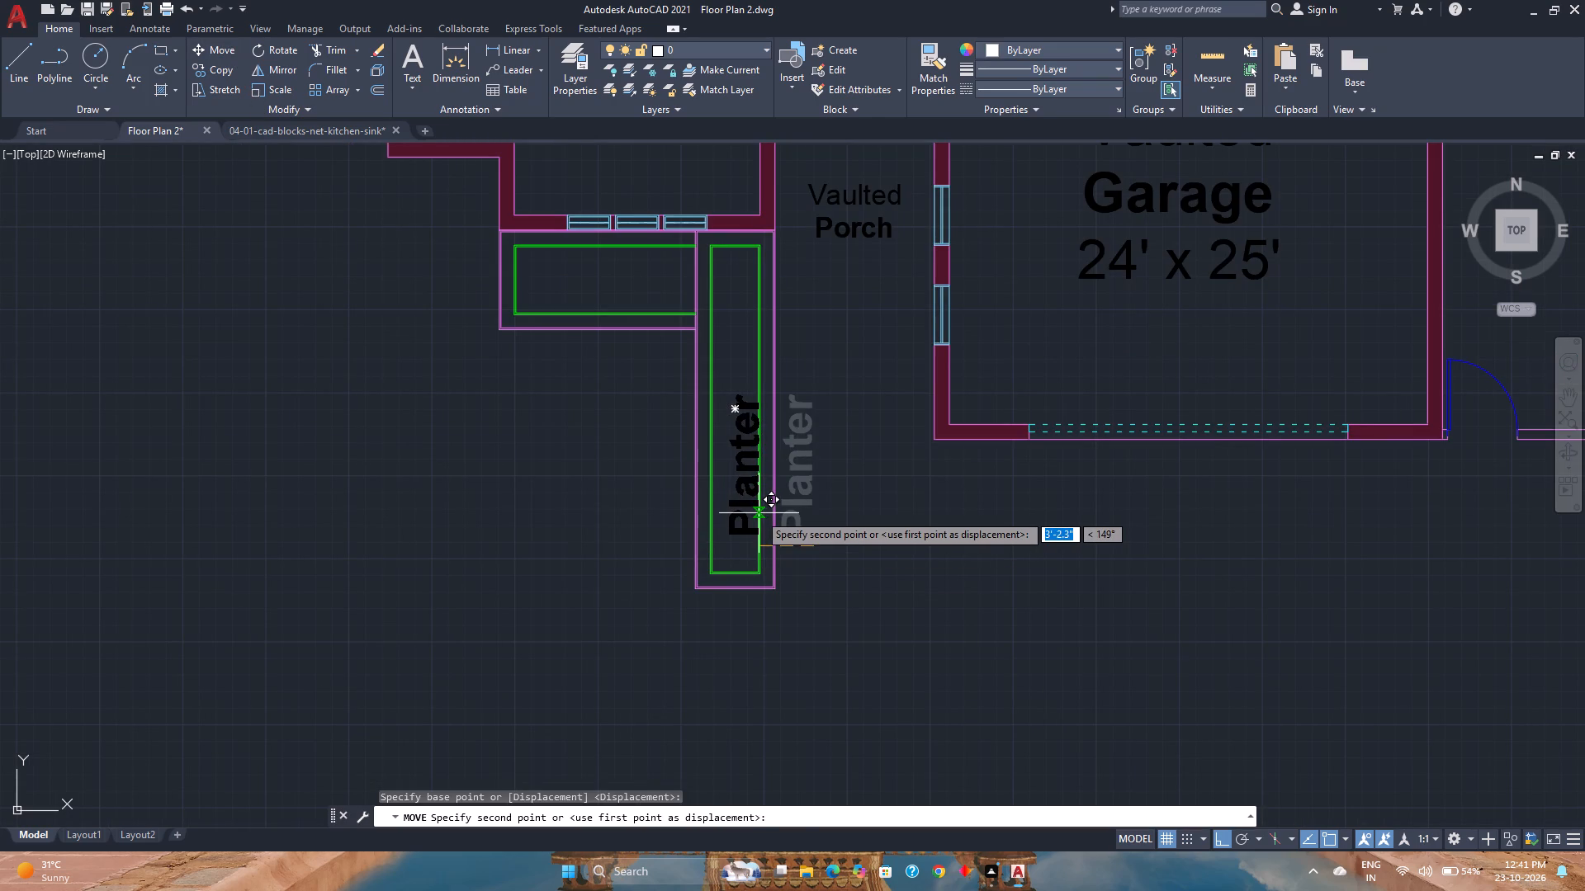
{"action": "key", "text": "F8"}
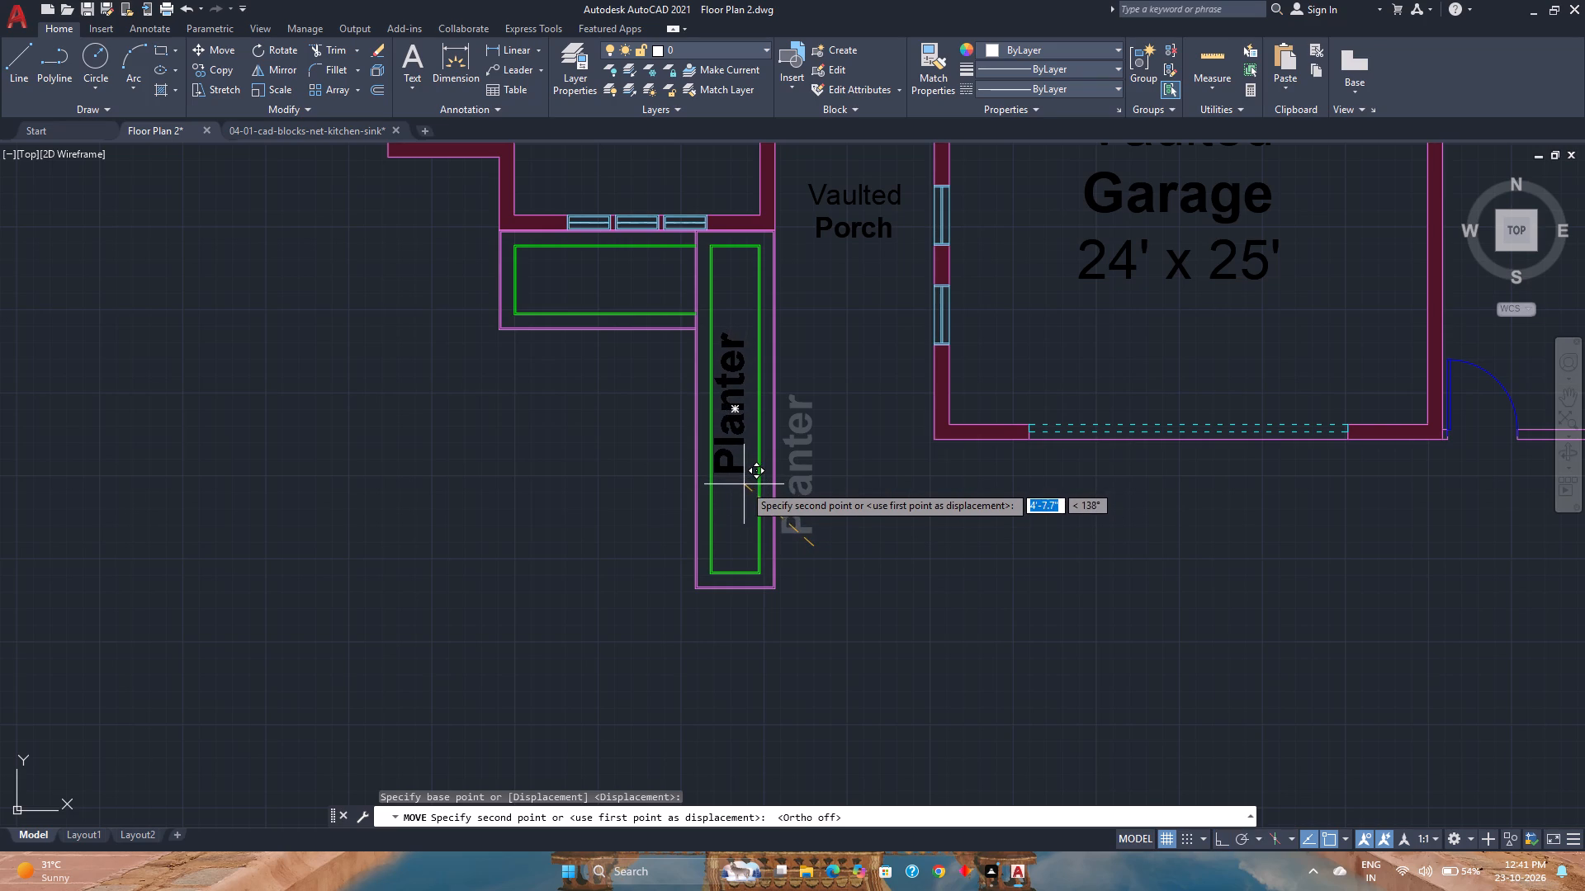
{"action": "left_click", "coordinate": [749, 488]}
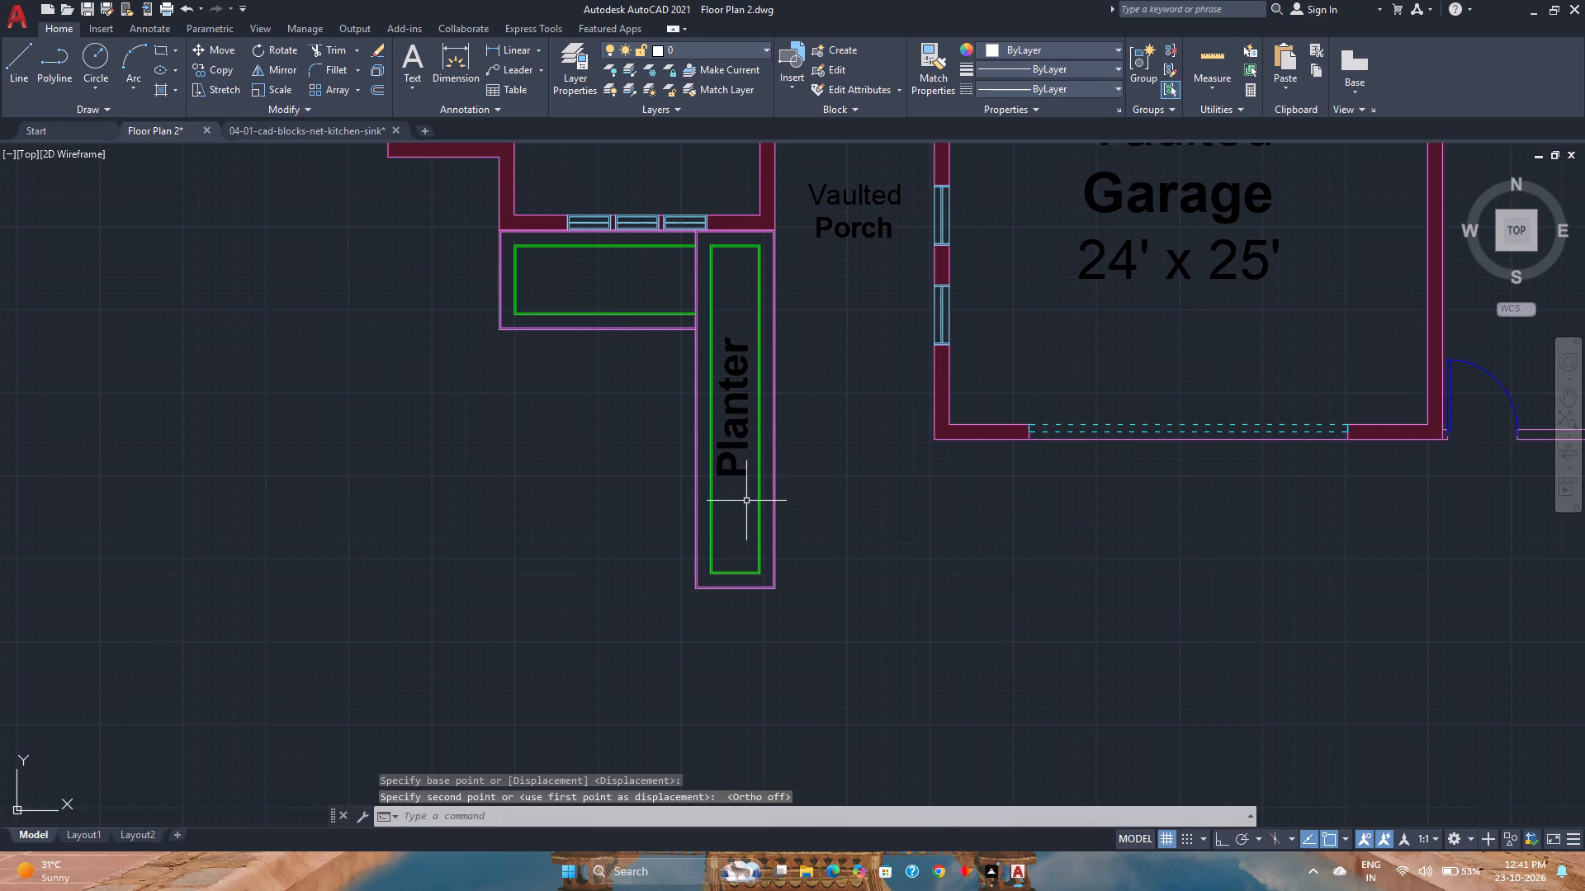
Copy the vertical Planter label to the empty area just below the short horizontal planter under the bedroom window.
{"action": "scroll", "coordinate": [743, 497], "scroll_direction": "up", "scroll_amount": 1}
{"action": "middle_click_drag", "start_coordinate": [743, 497], "coordinate": [762, 672]}
{"action": "left_click", "coordinate": [749, 639]}
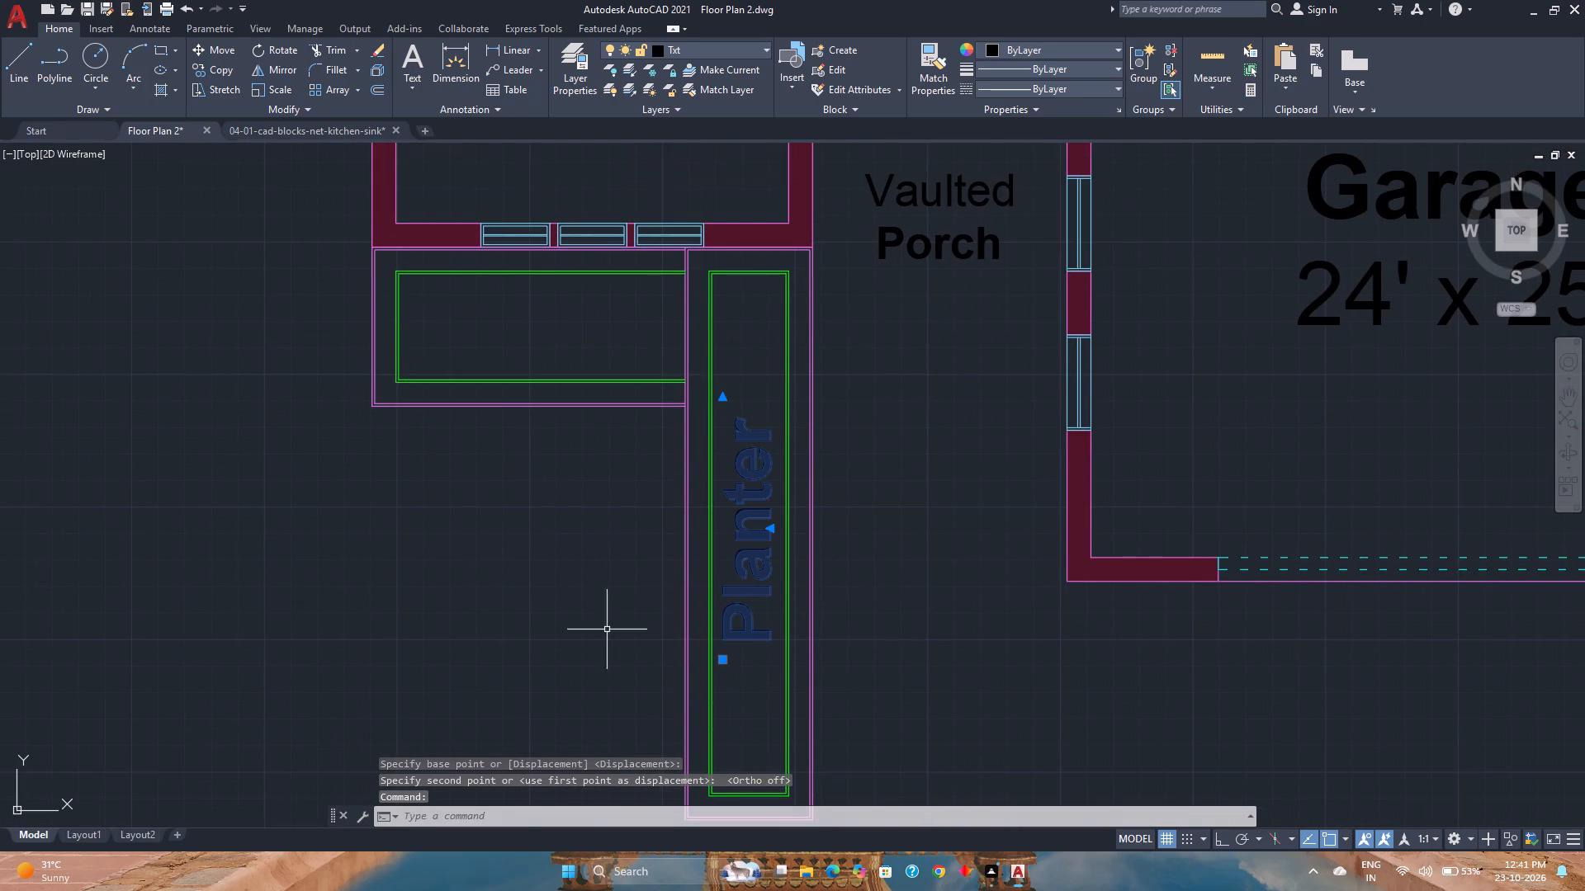
{"action": "left_click", "coordinate": [232, 74]}
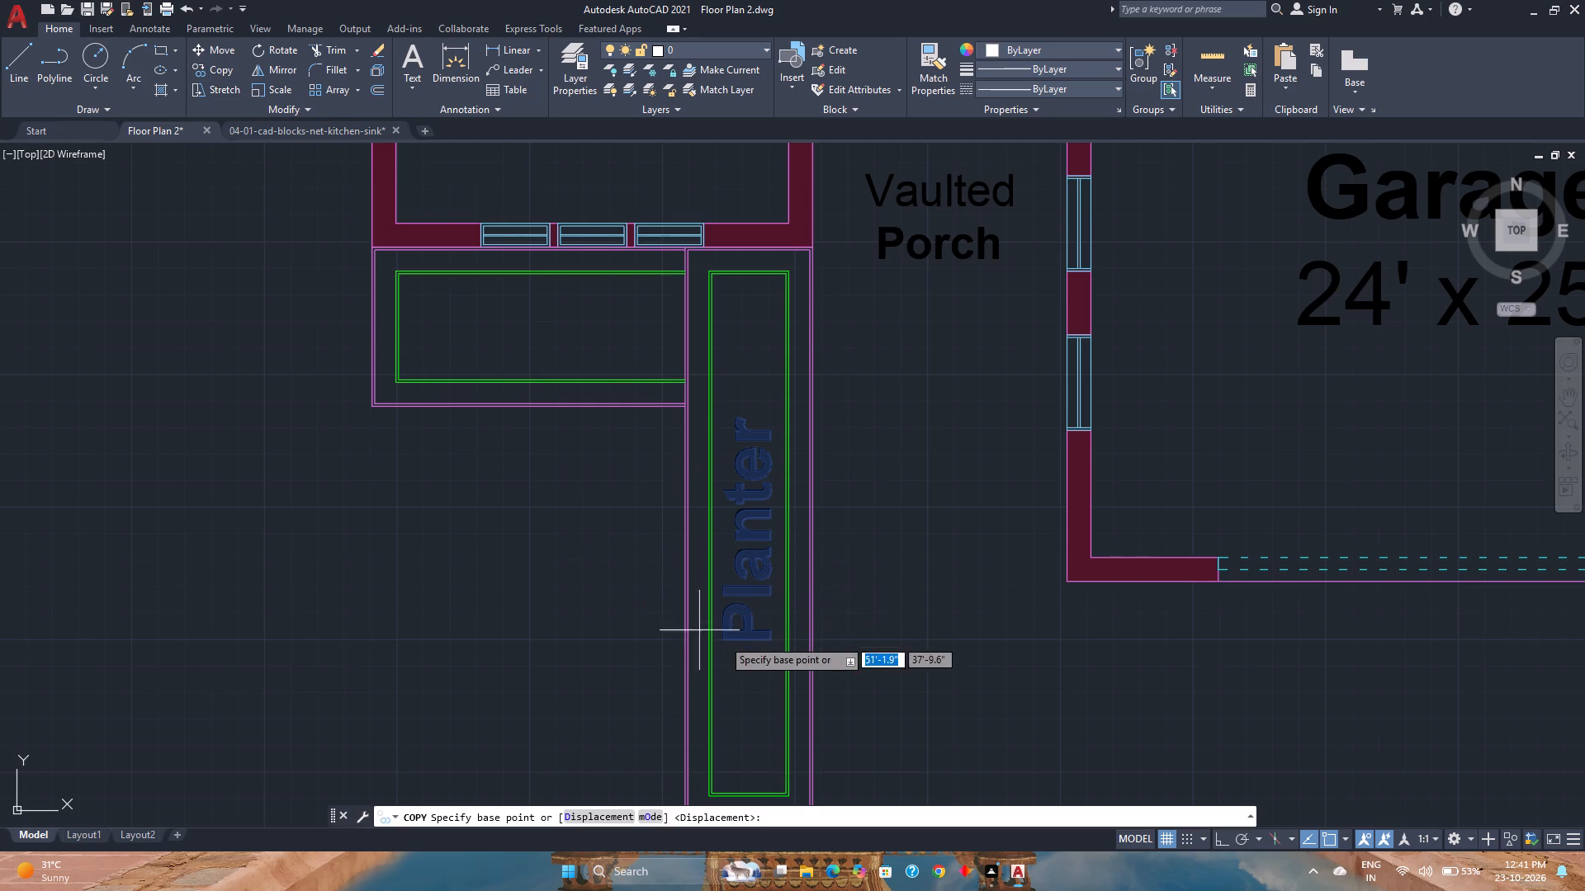
{"action": "left_click", "coordinate": [758, 646]}
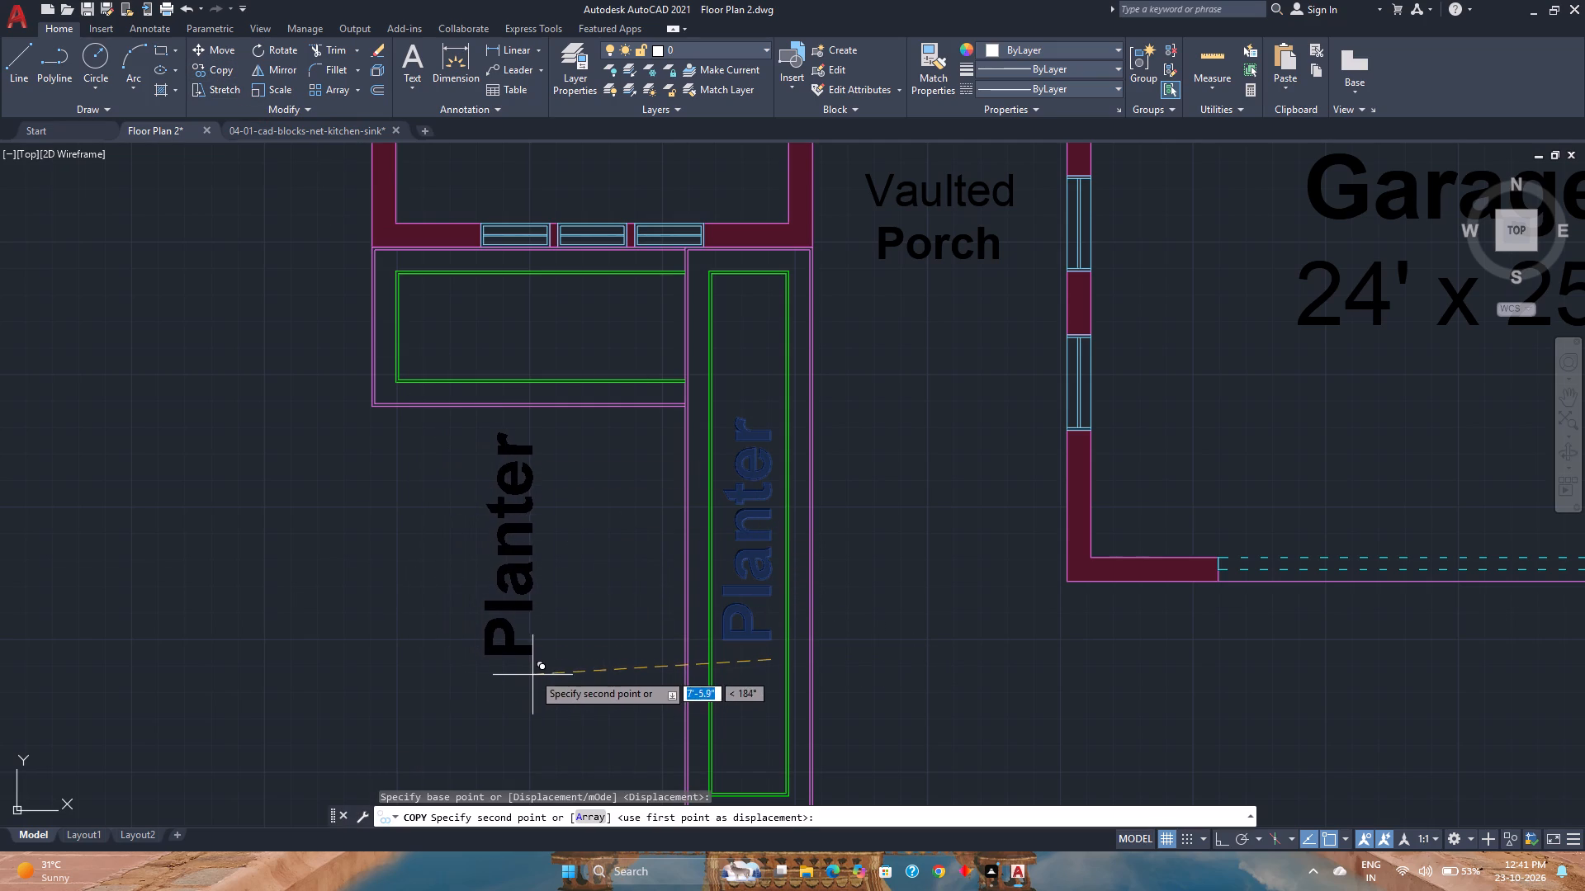
{"action": "left_click", "coordinate": [529, 657]}
{"action": "key", "text": "Escape"}
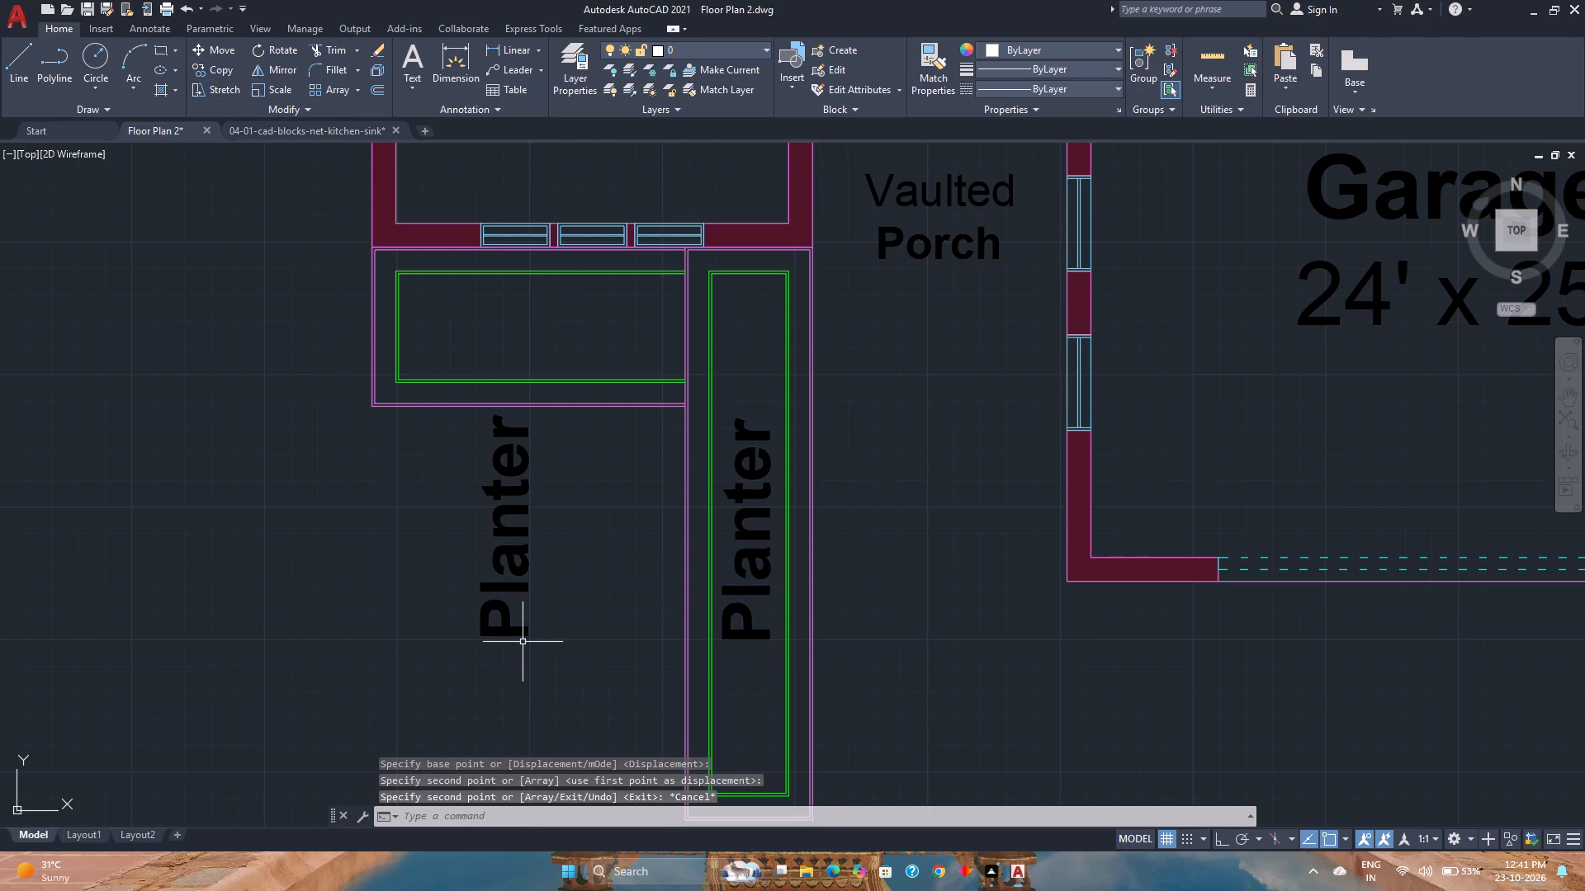
Rotate the copied Planter label below the short planter so that it reads horizontally, with ortho mode on.
{"action": "left_click", "coordinate": [519, 635]}
{"action": "key", "text": "F8"}
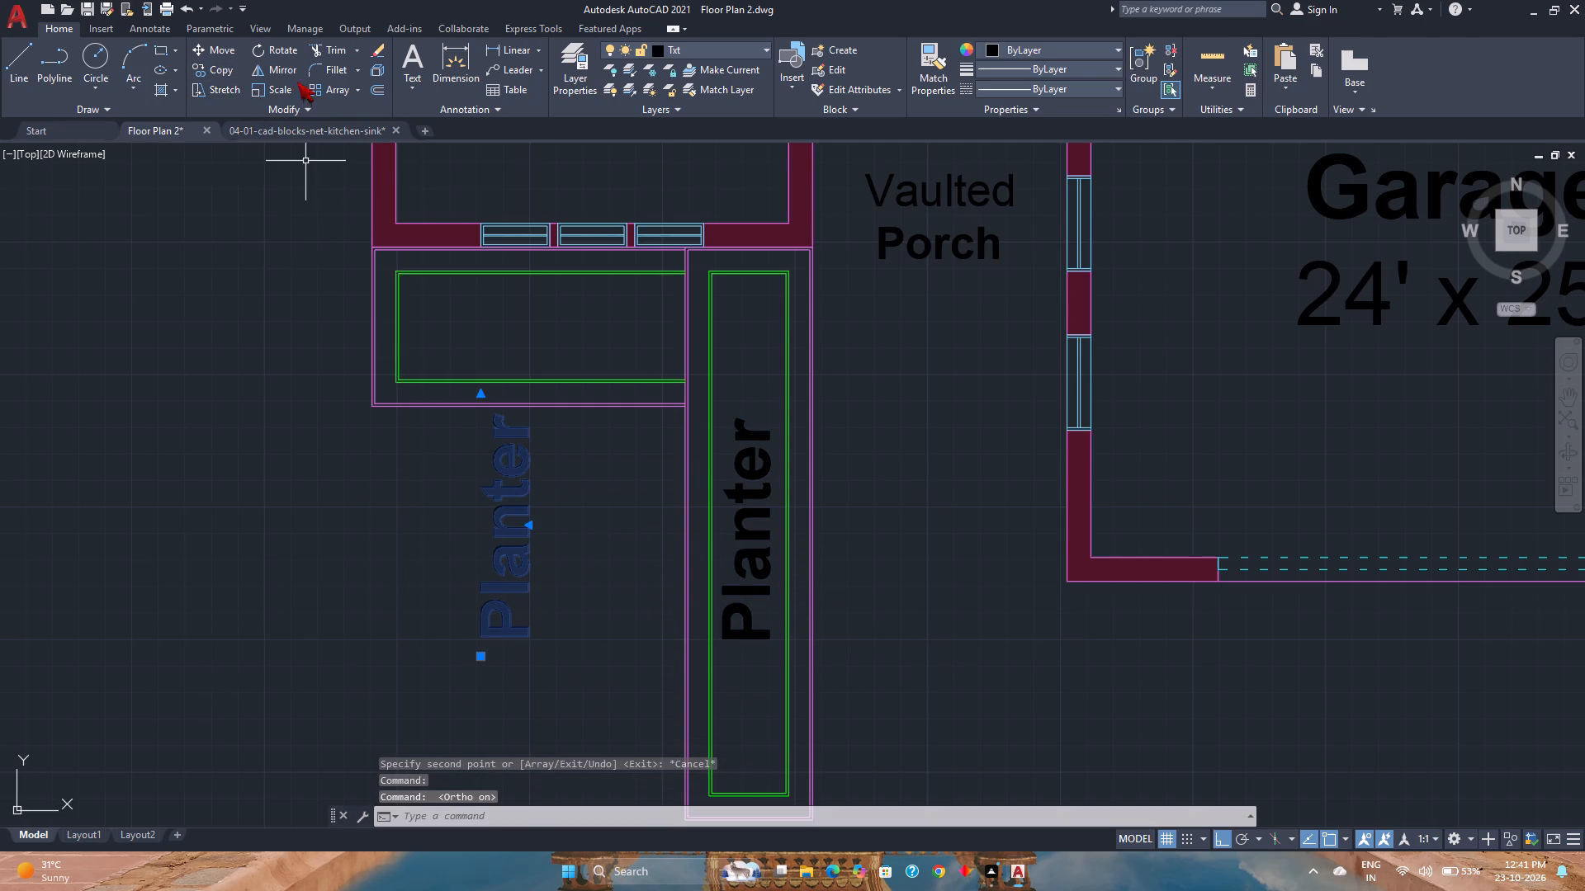
{"action": "left_click", "coordinate": [288, 50]}
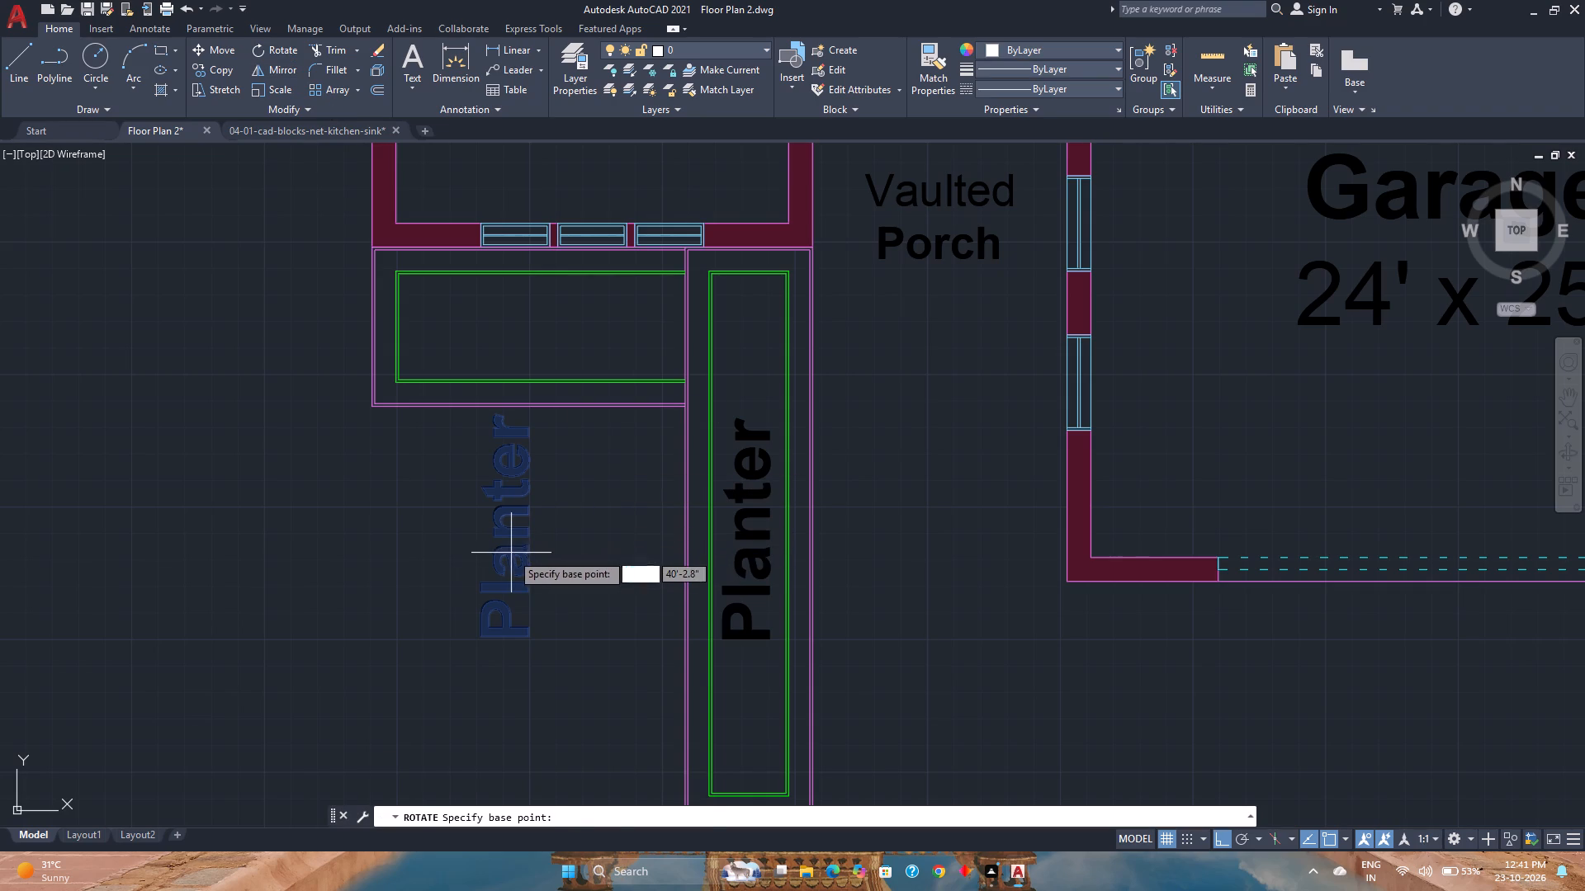
{"action": "left_click", "coordinate": [521, 533]}
{"action": "left_click", "coordinate": [511, 656]}
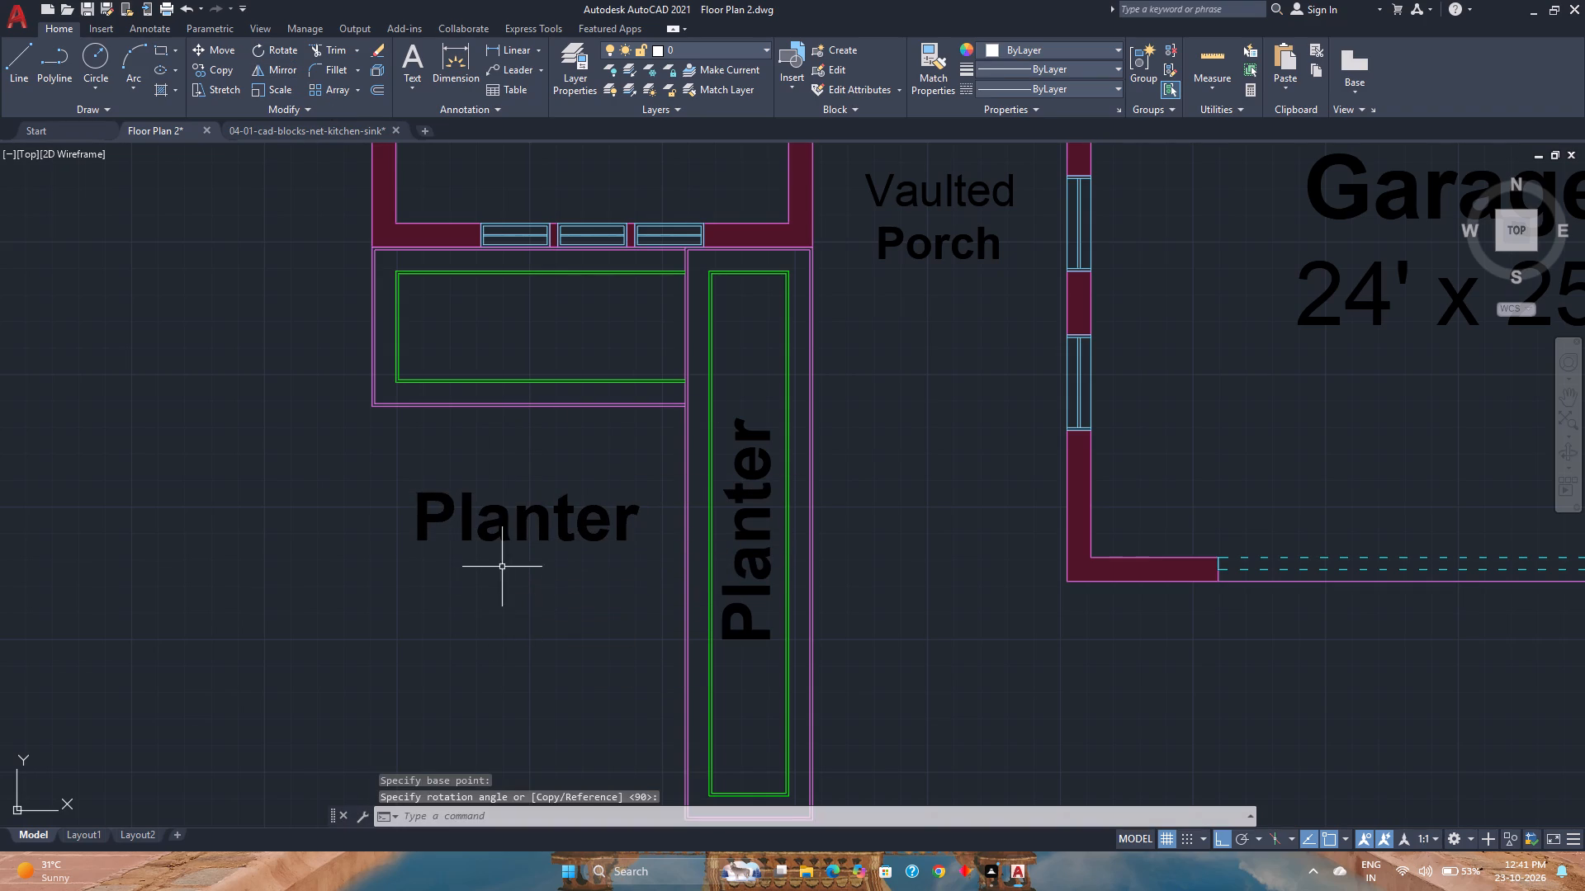
Move the horizontal Planter label straight up into the short planter's green outline and shift it slightly right within it.
{"action": "left_click", "coordinate": [509, 533]}
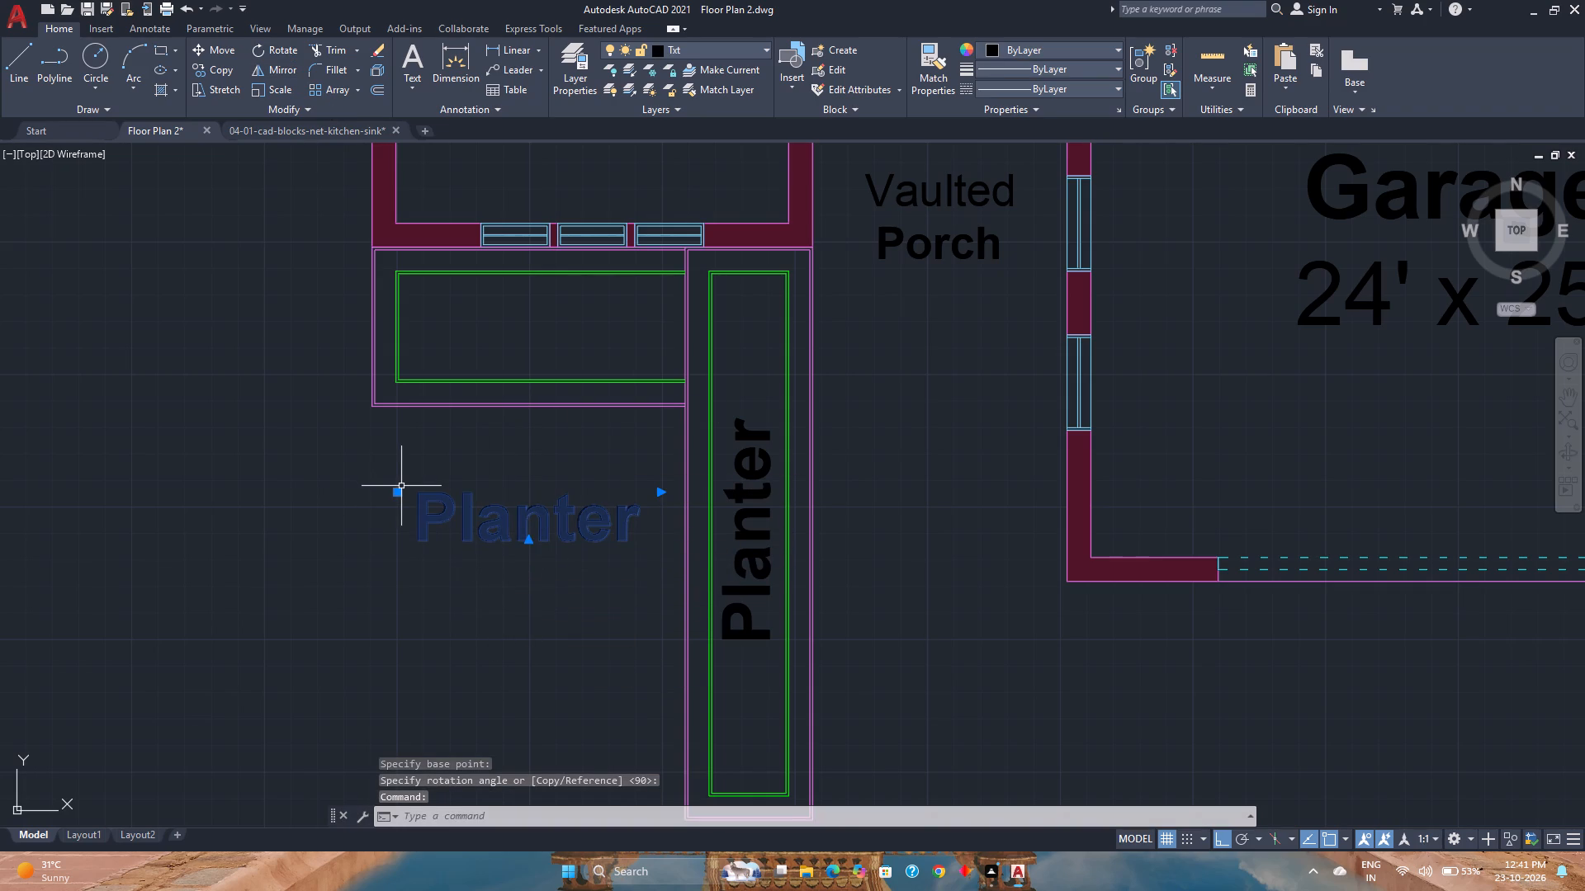
{"action": "left_click", "coordinate": [395, 494]}
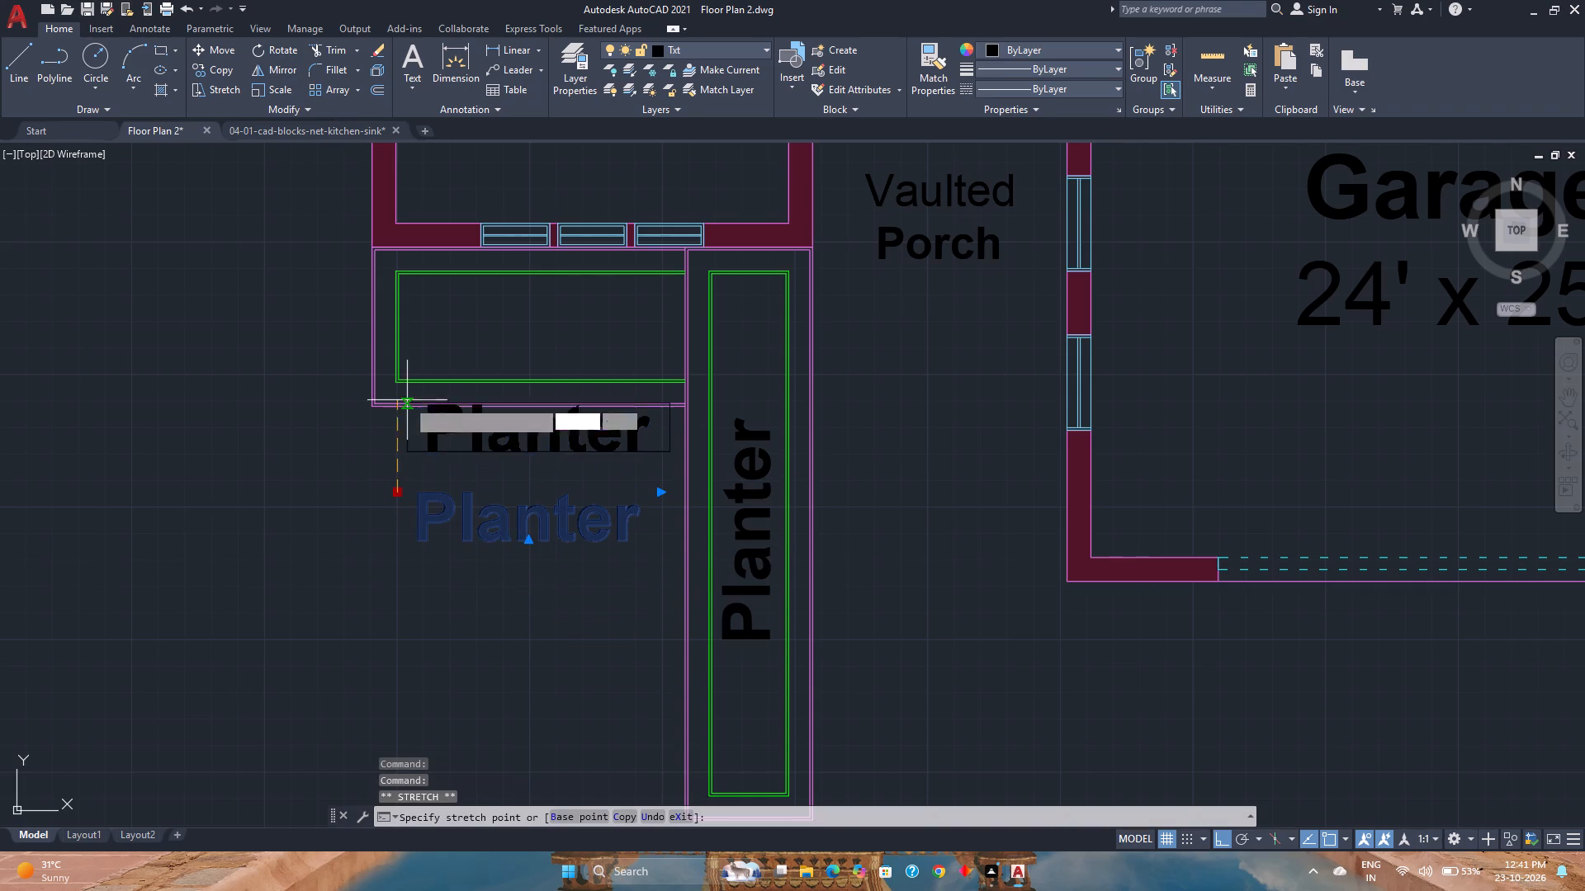
{"action": "left_click", "coordinate": [407, 299]}
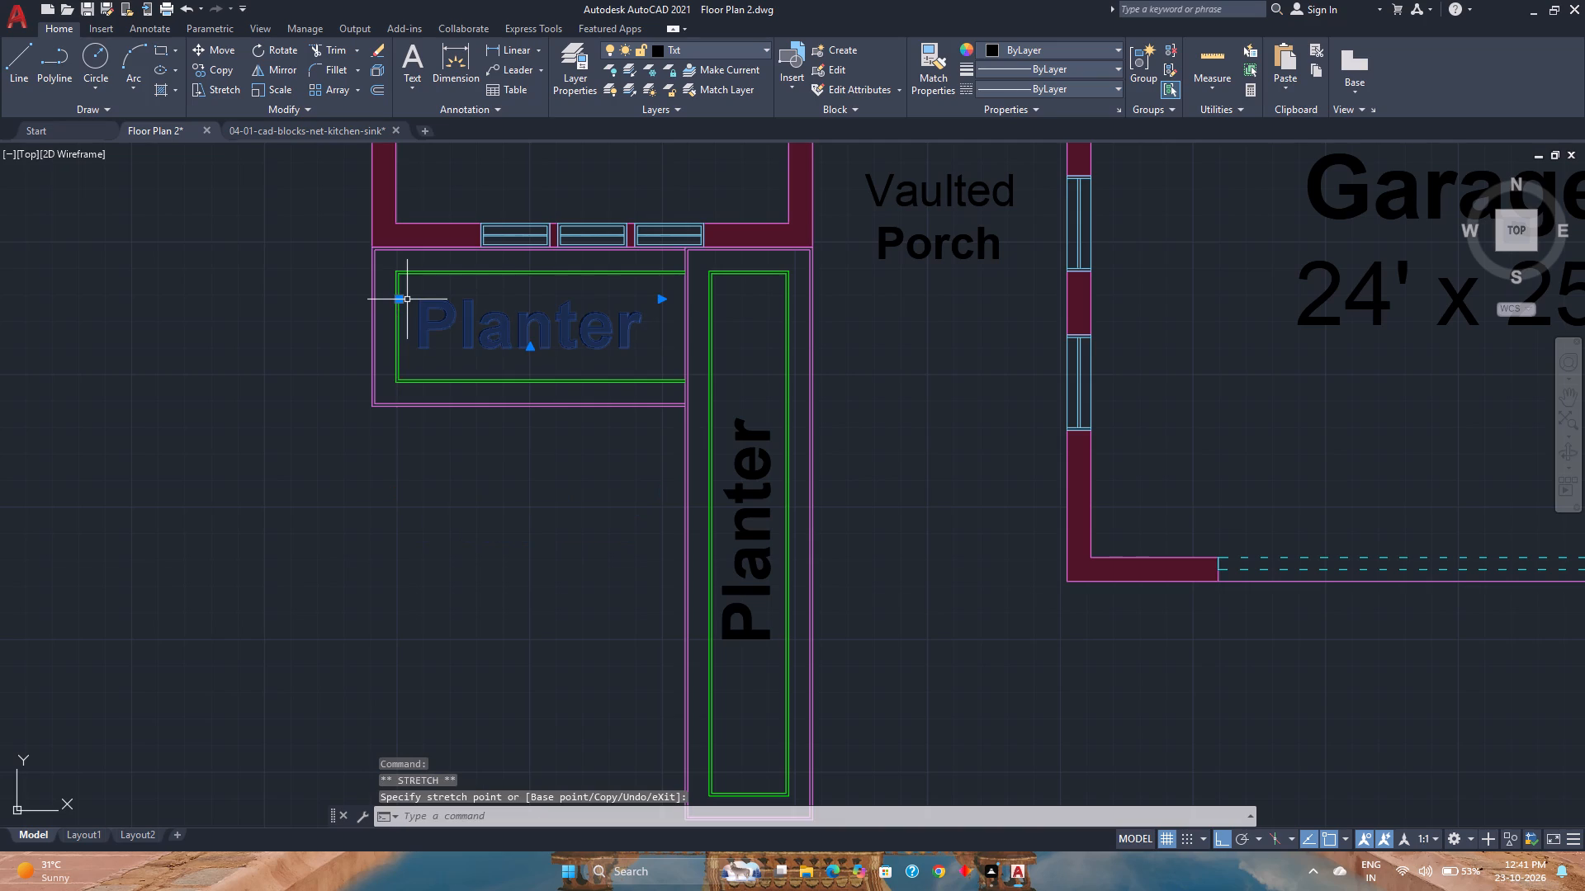
{"action": "left_click", "coordinate": [665, 299]}
{"action": "left_click", "coordinate": [647, 302]}
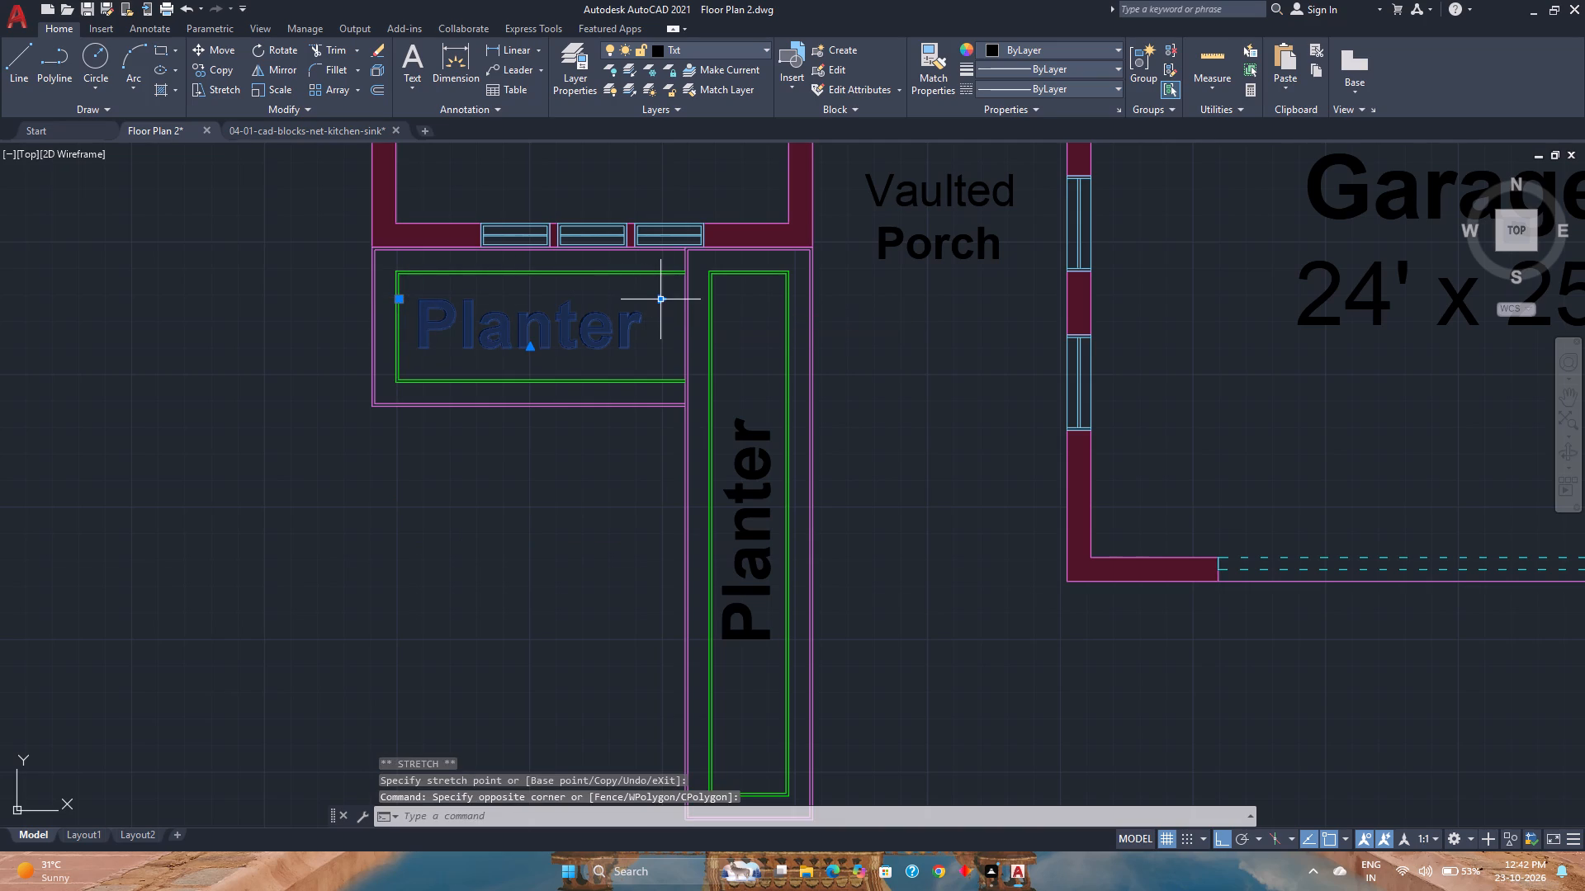
{"action": "left_click", "coordinate": [660, 301]}
{"action": "left_click", "coordinate": [646, 301]}
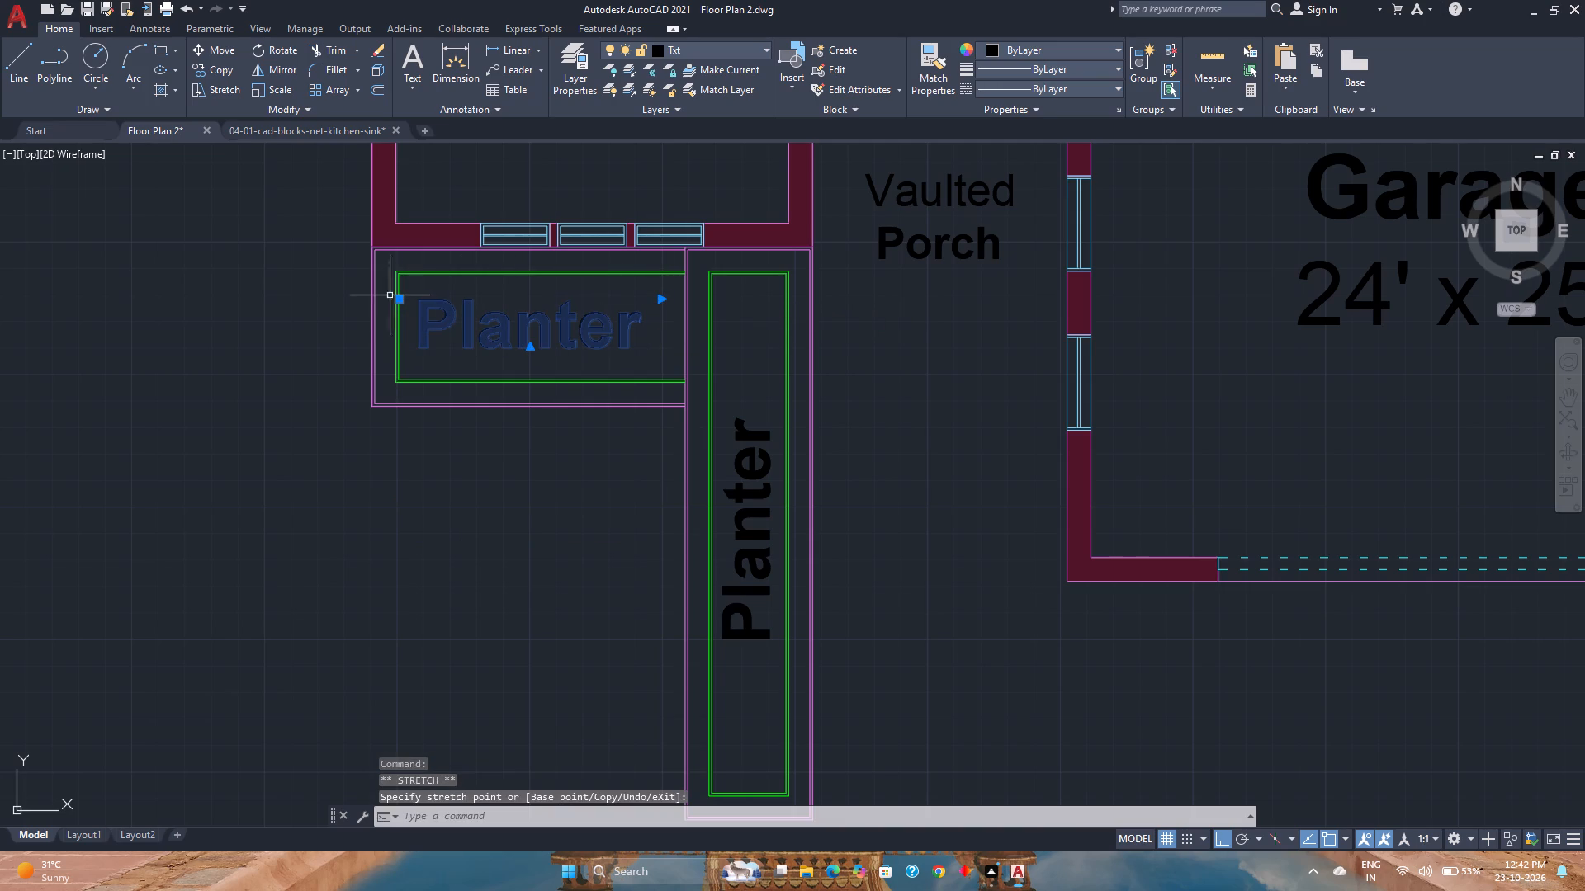
{"action": "left_click", "coordinate": [402, 296]}
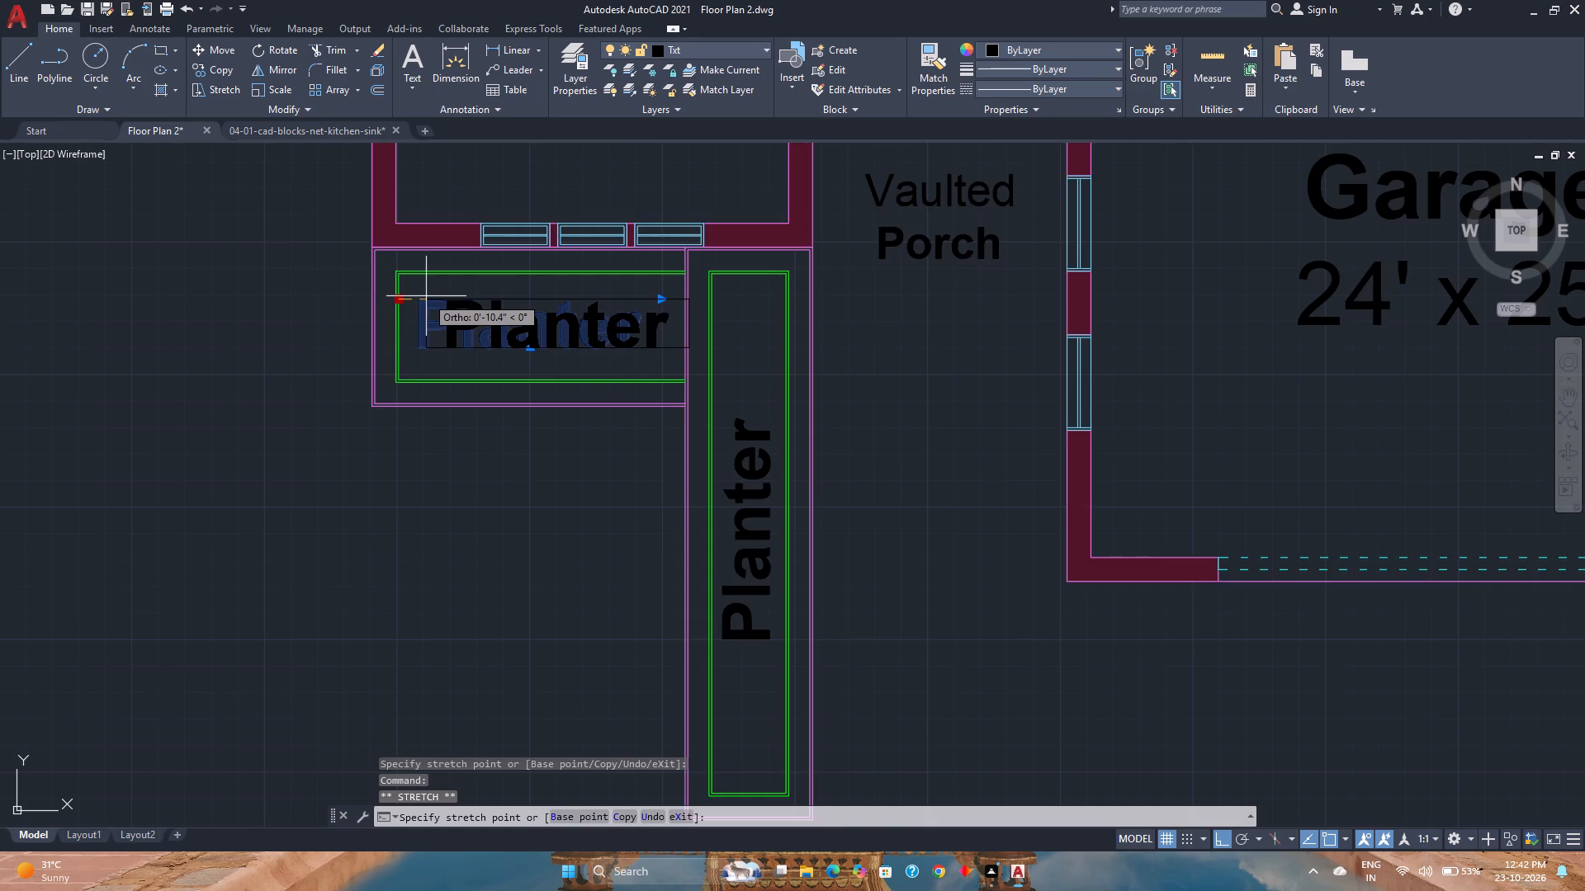
{"action": "scroll", "coordinate": [426, 296], "scroll_direction": "up", "scroll_amount": 1}
{"action": "left_click", "coordinate": [423, 296]}
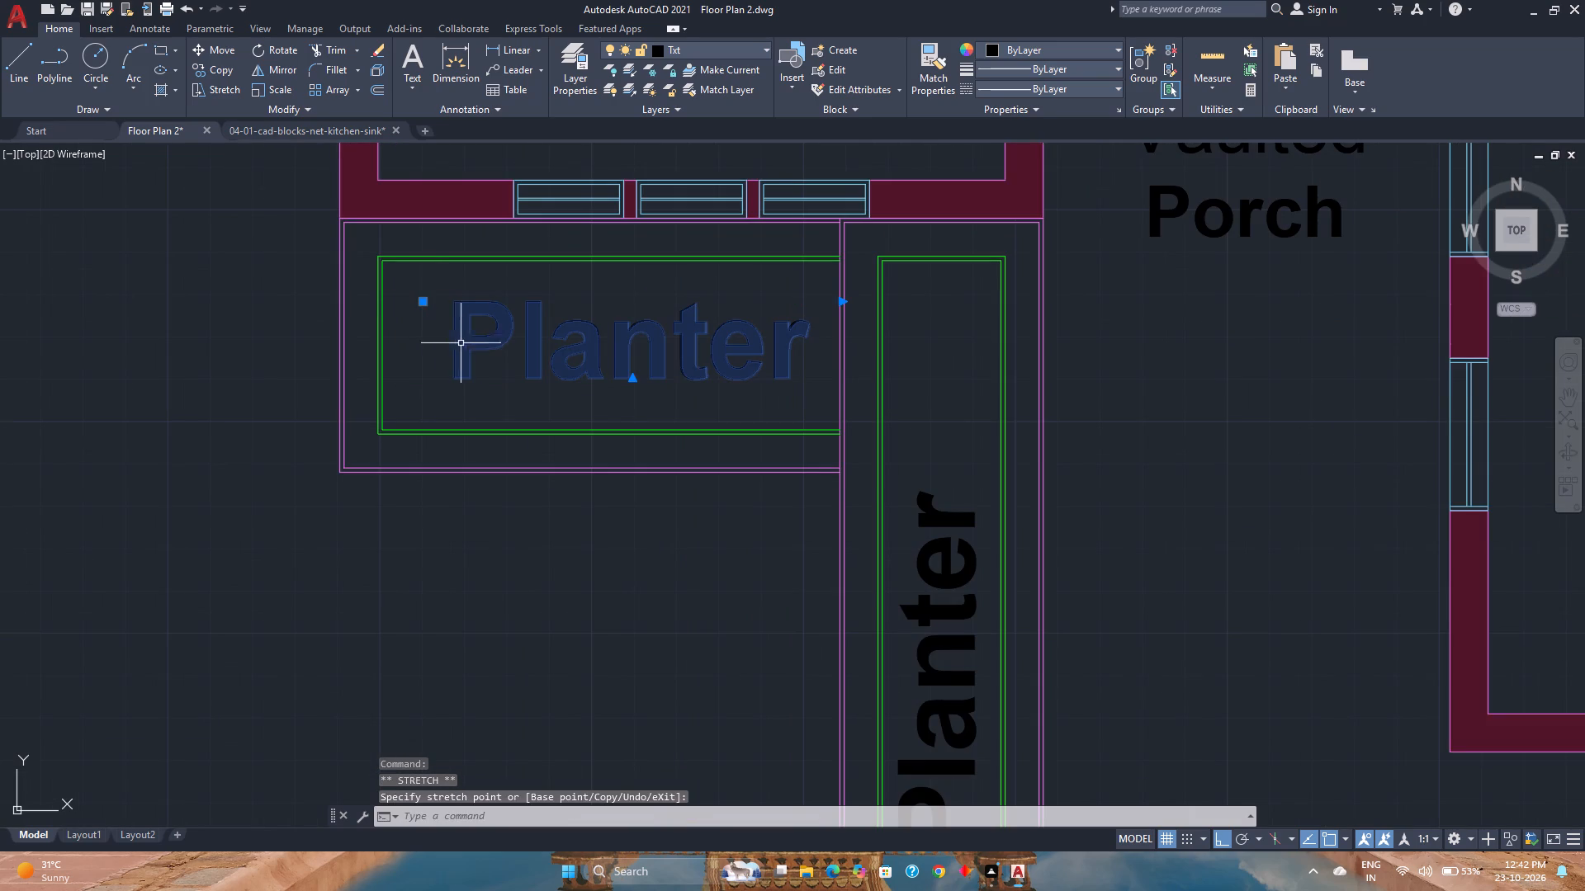
Narrow the horizontal Planter label's text frame from its right end by about 1'-4.5".
{"action": "scroll", "coordinate": [434, 319], "scroll_direction": "up", "scroll_amount": 2}
{"action": "scroll", "coordinate": [717, 399], "scroll_direction": "down", "scroll_amount": 2}
{"action": "middle_click_drag", "start_coordinate": [717, 399], "coordinate": [617, 429]}
{"action": "left_click", "coordinate": [914, 379]}
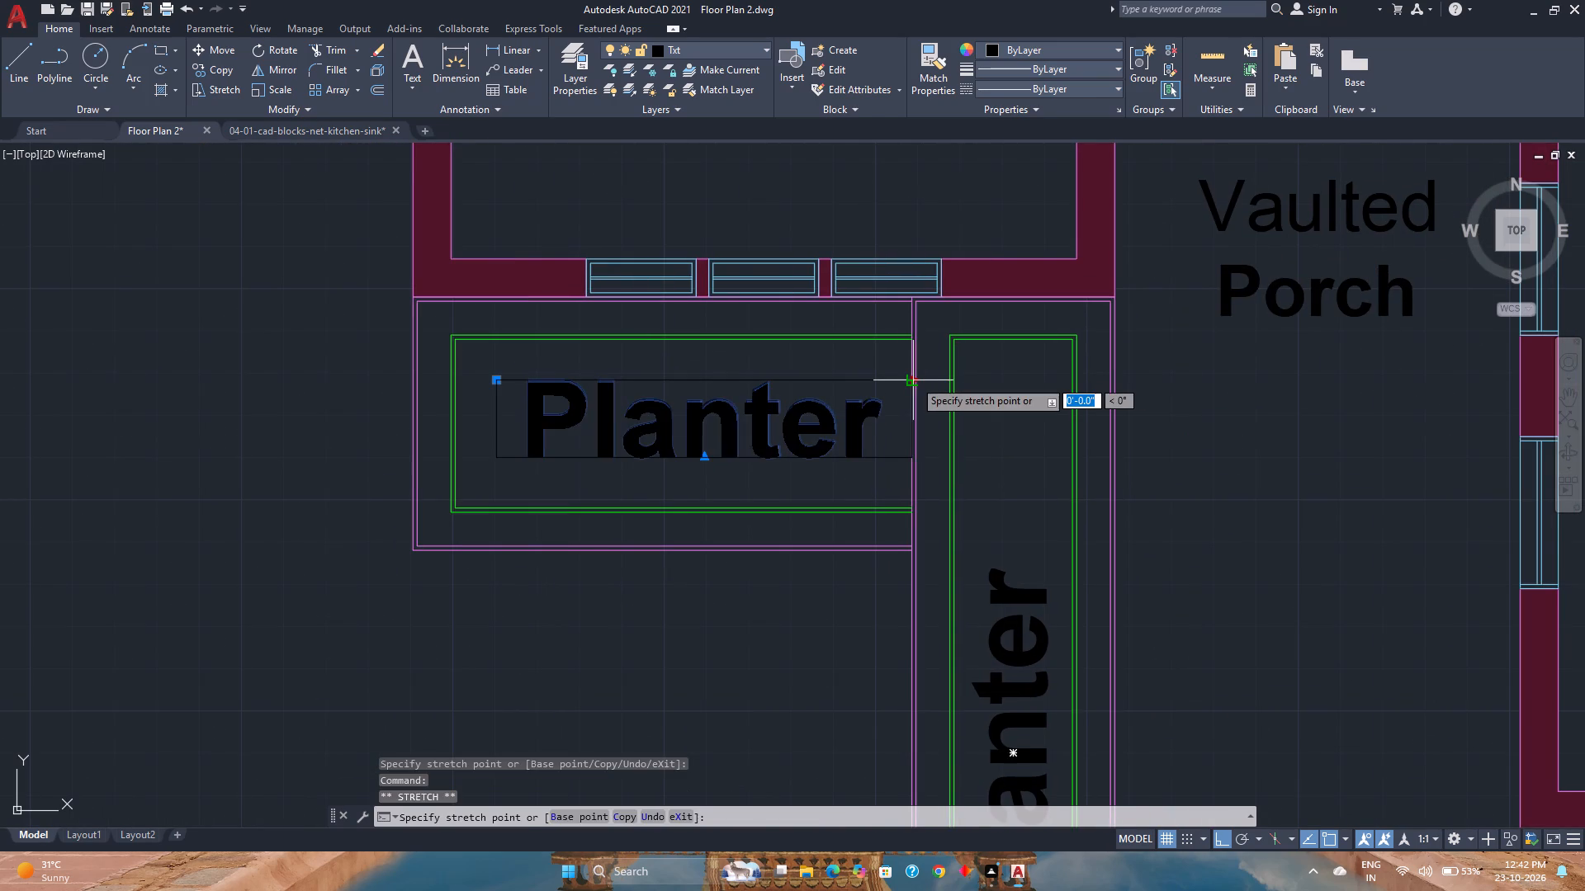
{"action": "left_click", "coordinate": [844, 377]}
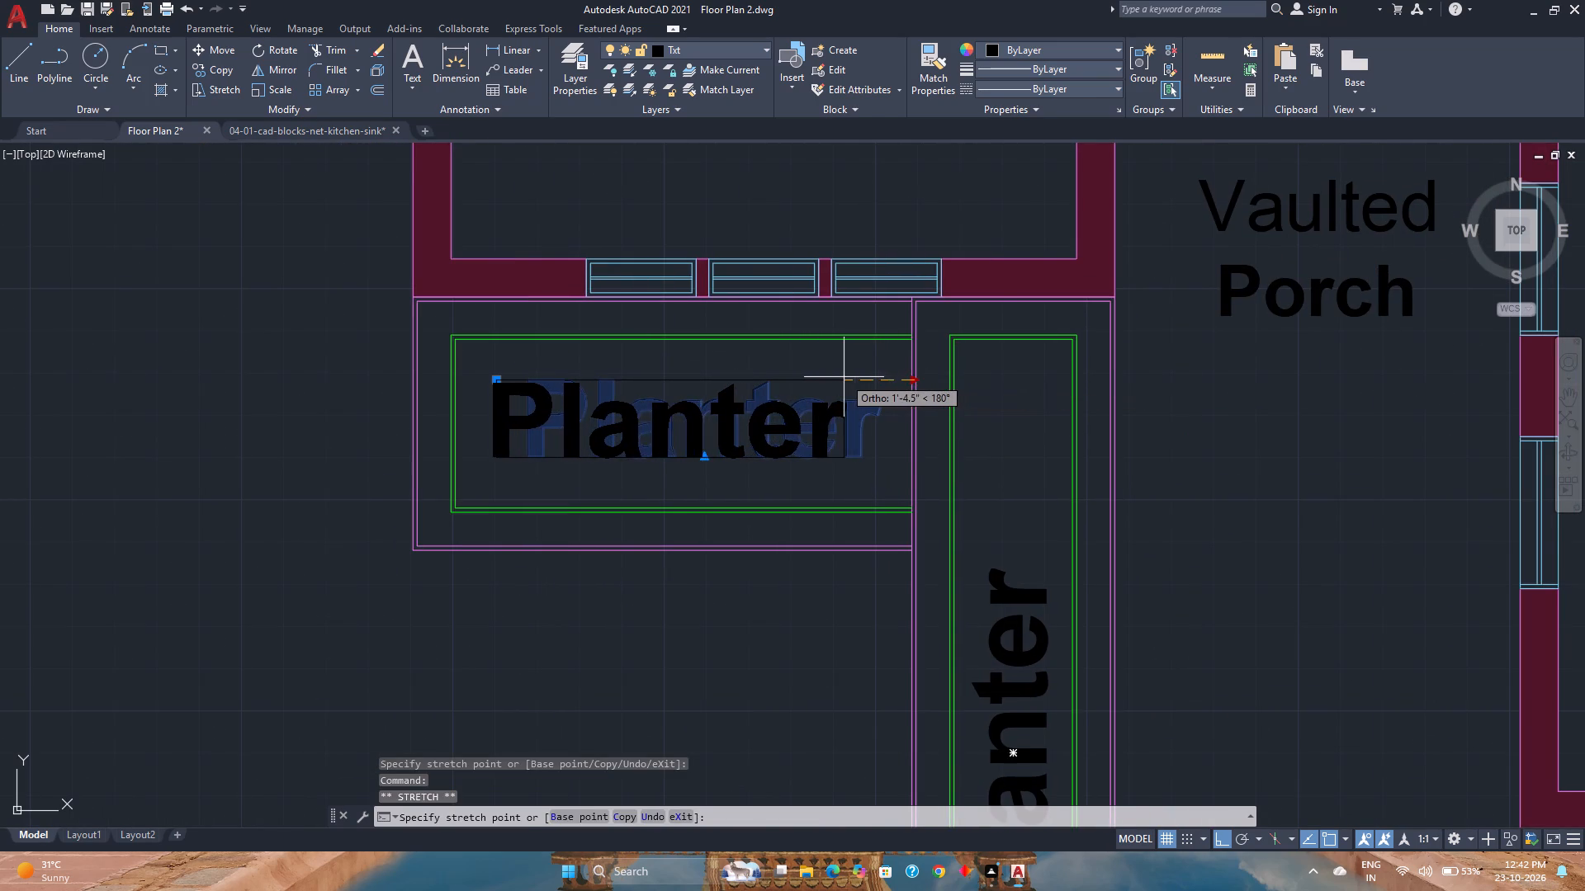
Nudge the horizontal Planter label slightly right so it sits centred inside the short planter's green outline.
{"action": "scroll", "coordinate": [510, 358], "scroll_direction": "up", "scroll_amount": 1}
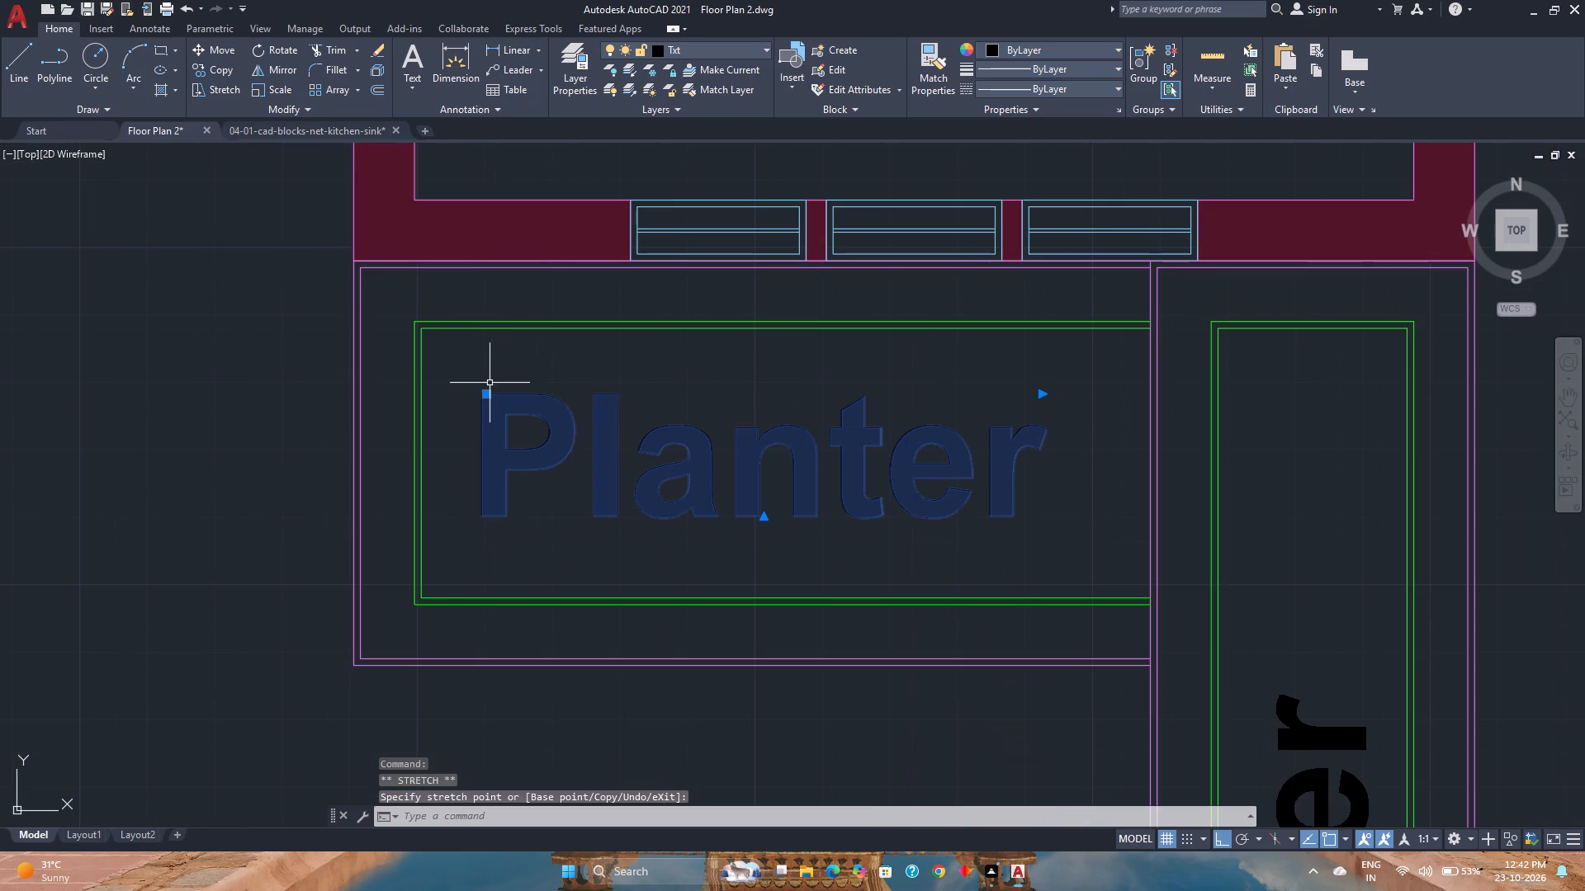
{"action": "left_click", "coordinate": [489, 394]}
{"action": "left_click", "coordinate": [502, 394]}
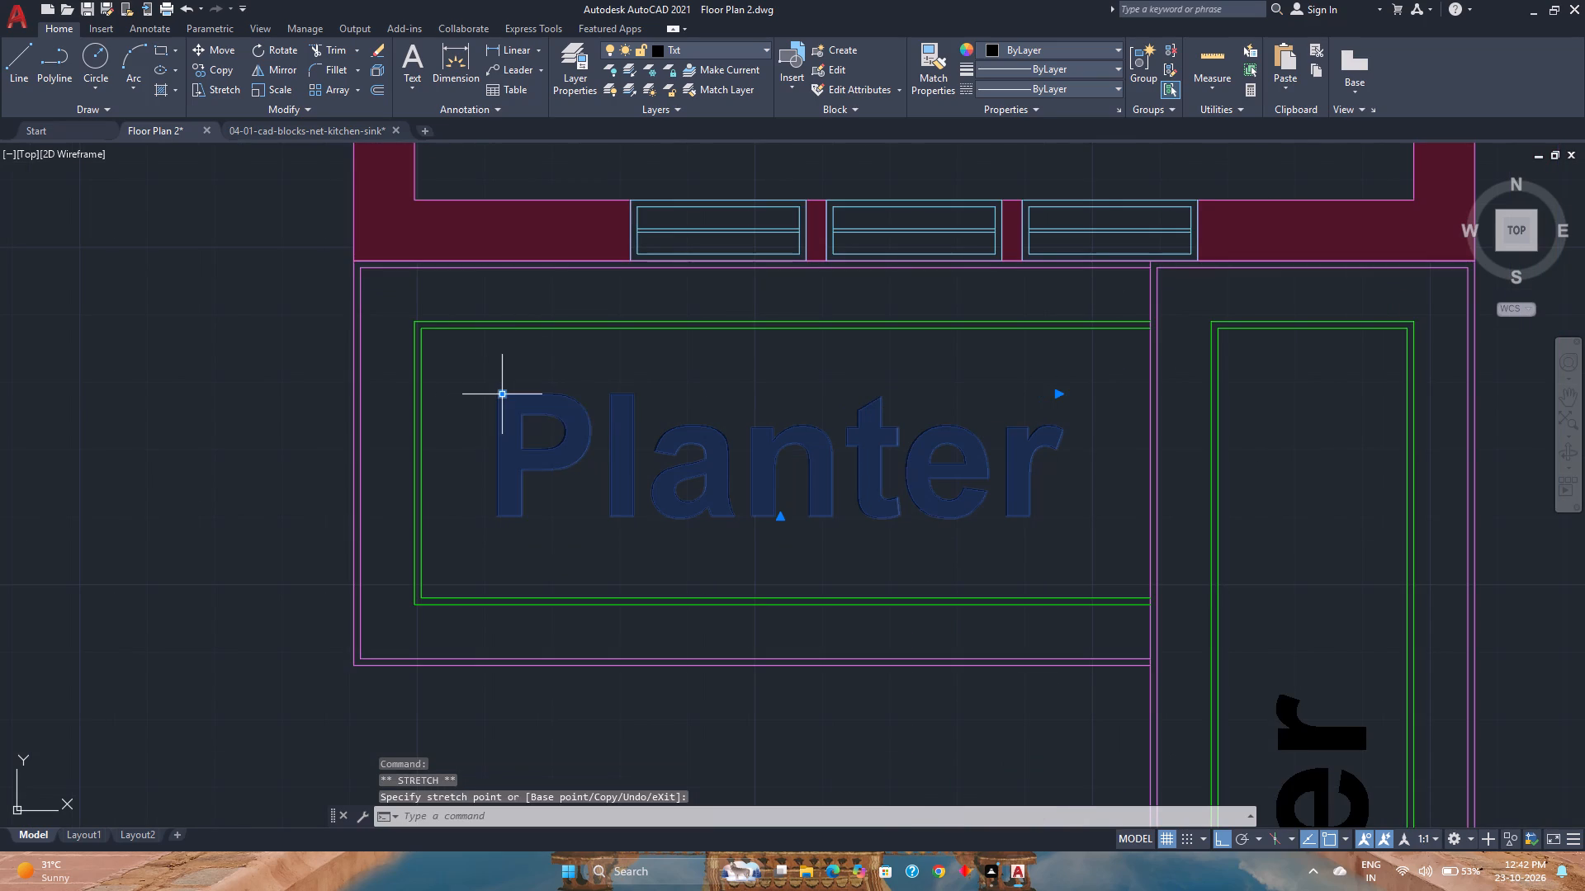
{"action": "key", "text": "Escape"}
Save the Floor Plan 2 drawing.
{"action": "scroll", "coordinate": [503, 521], "scroll_direction": "down", "scroll_amount": 4}
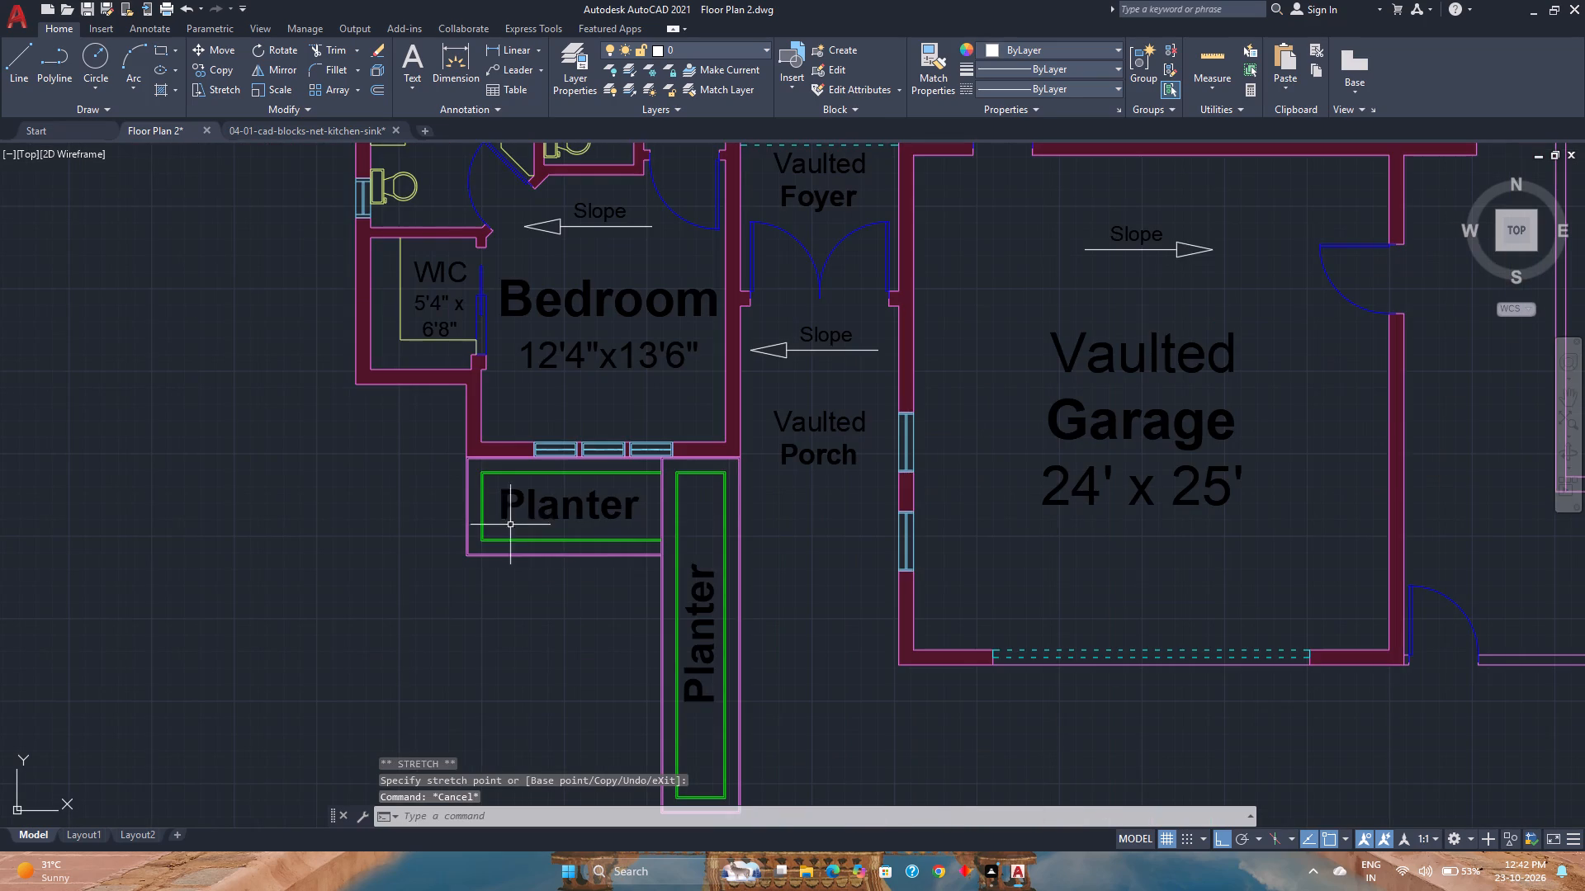
{"action": "key", "text": "ctrl+s"}
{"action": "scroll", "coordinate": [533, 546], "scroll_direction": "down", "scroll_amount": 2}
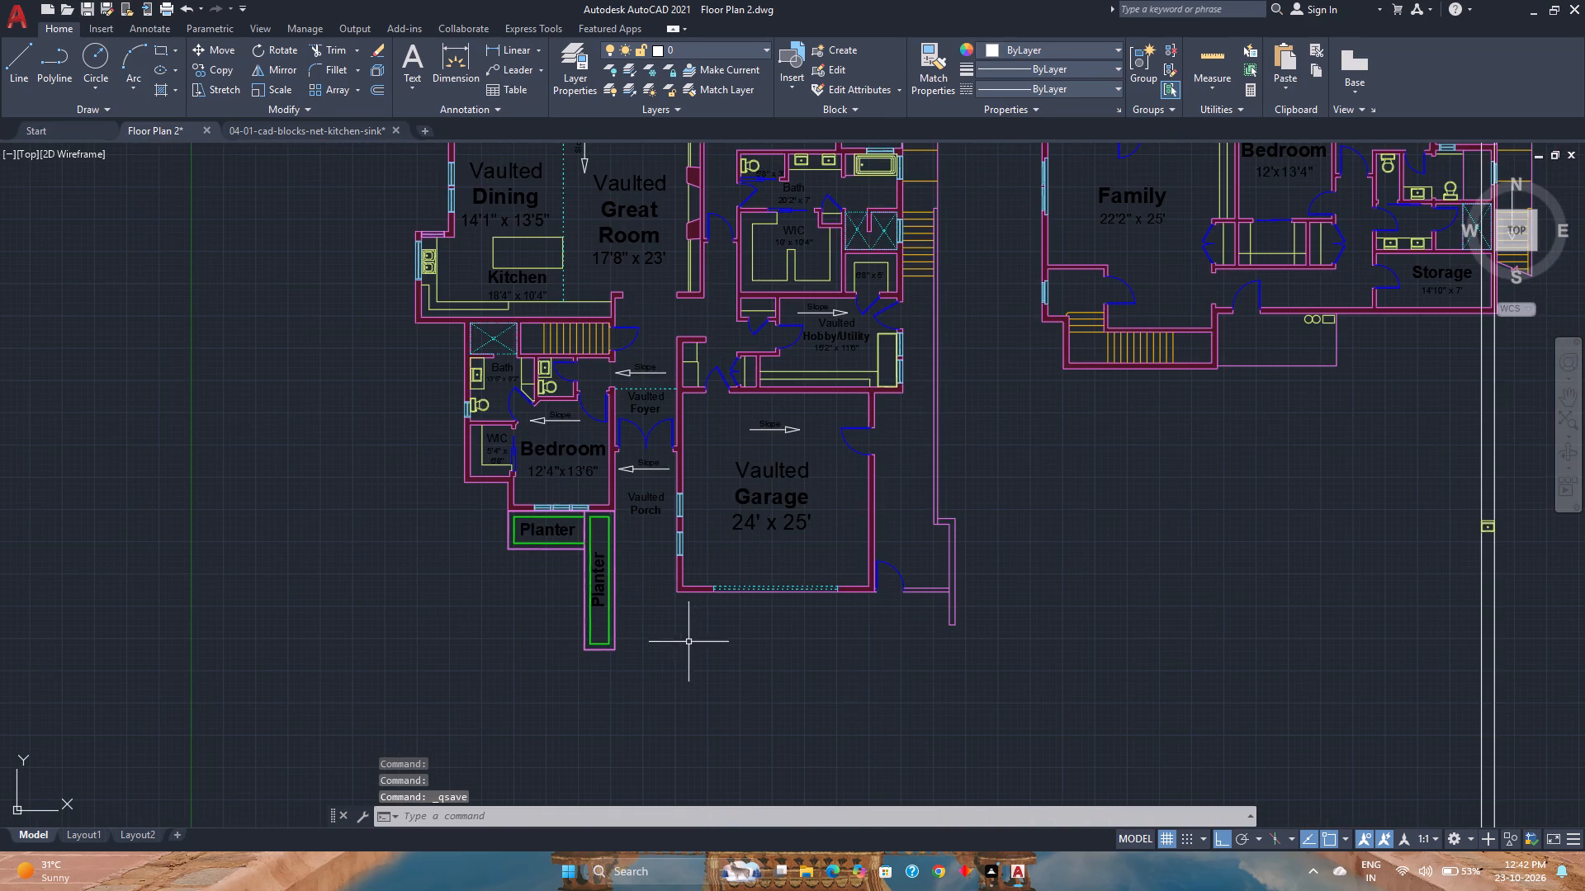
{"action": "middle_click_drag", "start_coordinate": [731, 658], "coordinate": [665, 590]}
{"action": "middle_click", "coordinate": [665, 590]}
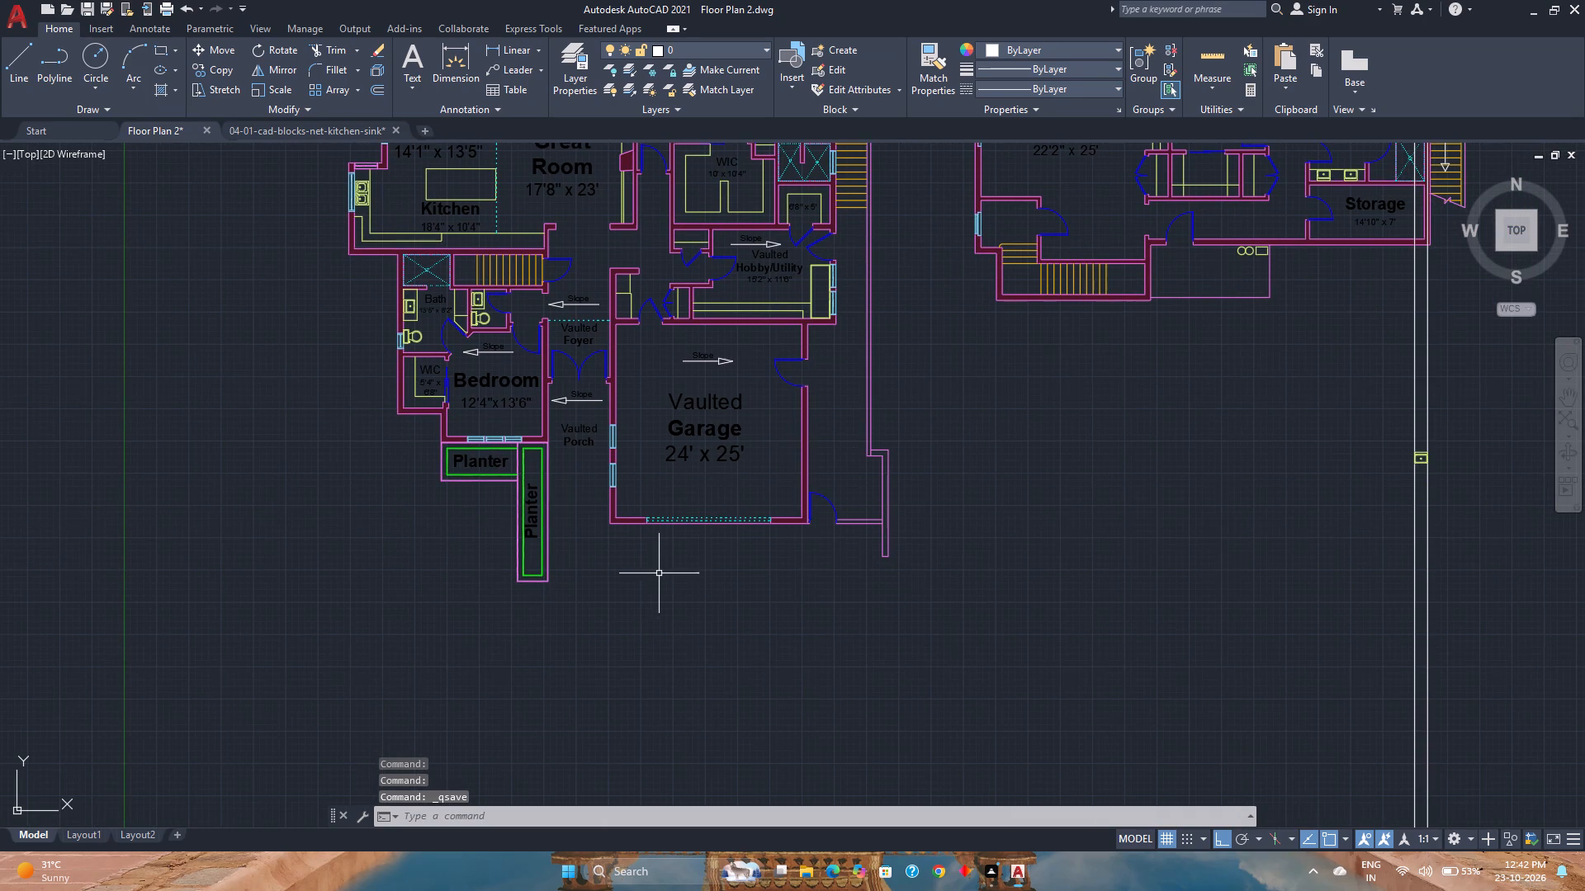
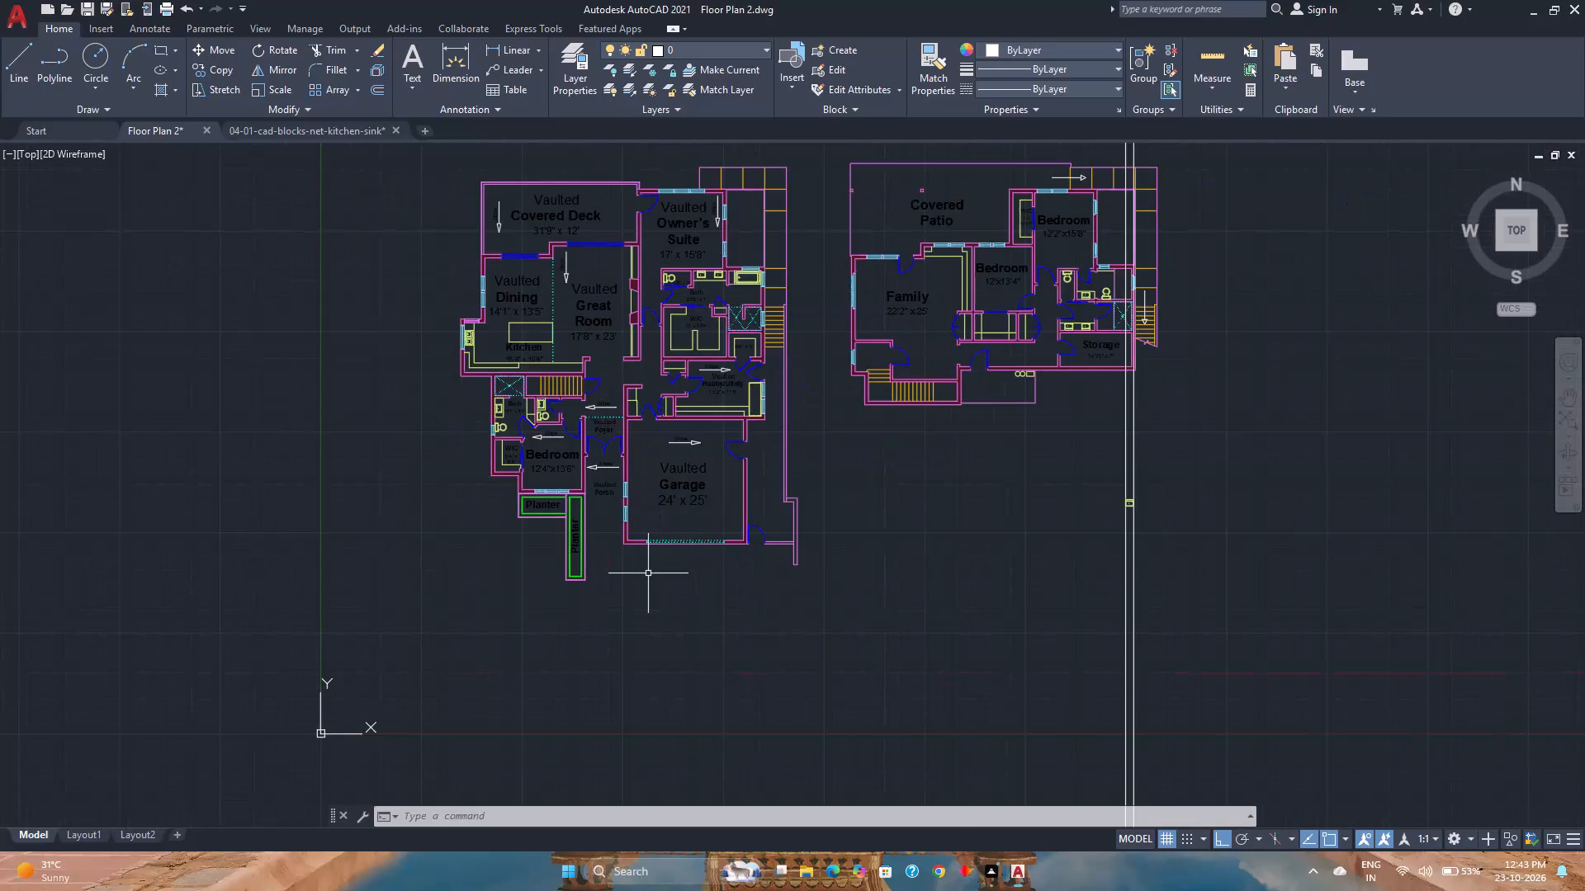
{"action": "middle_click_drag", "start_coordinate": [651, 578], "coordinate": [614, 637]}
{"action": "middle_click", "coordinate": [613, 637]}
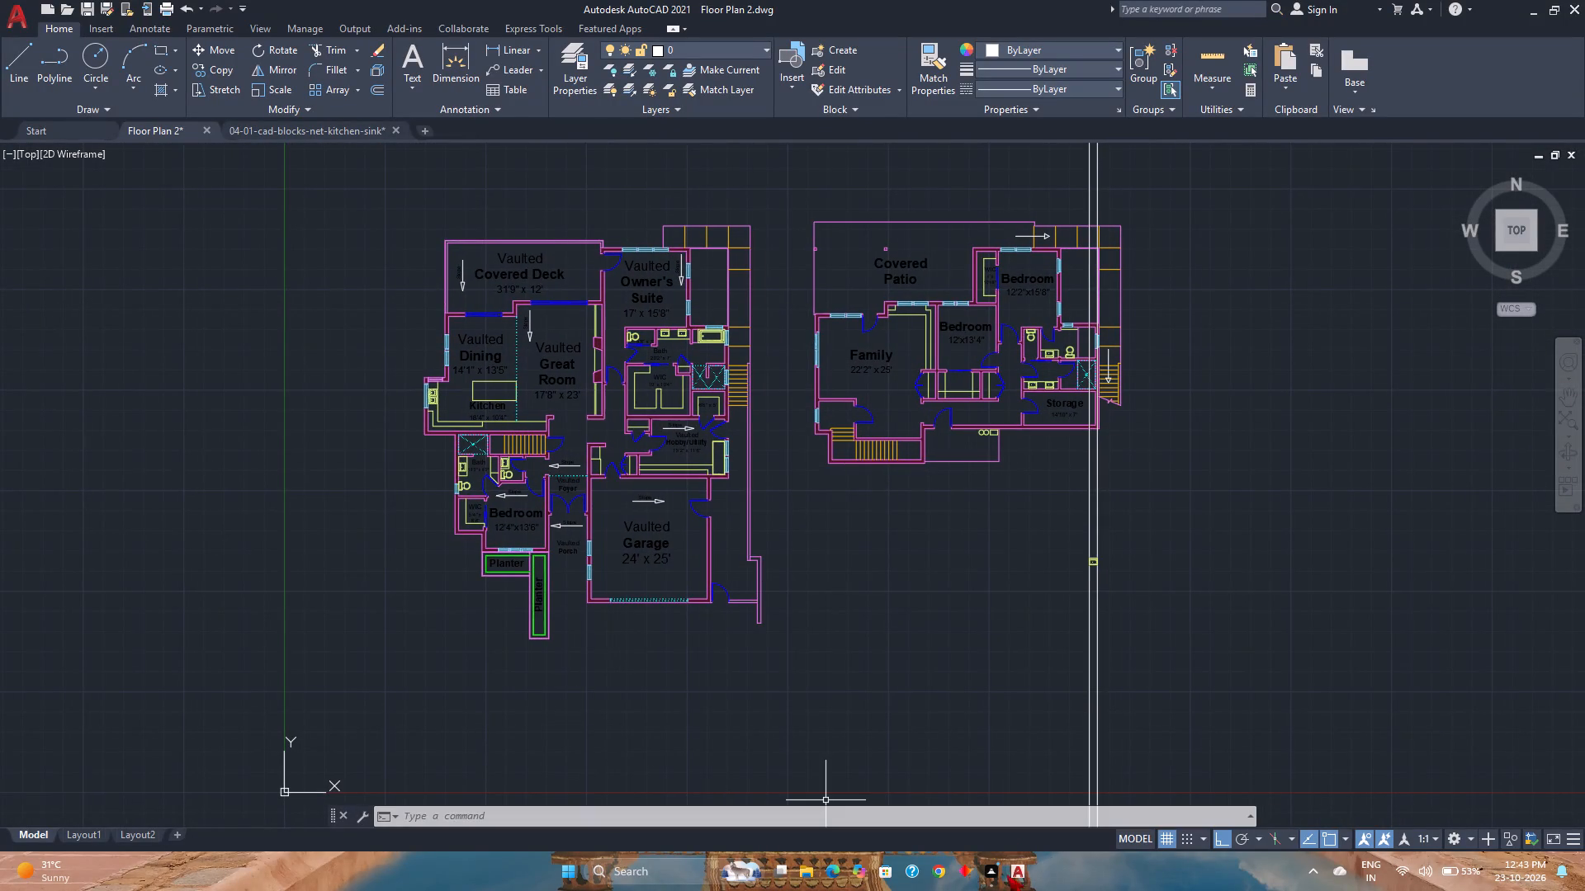
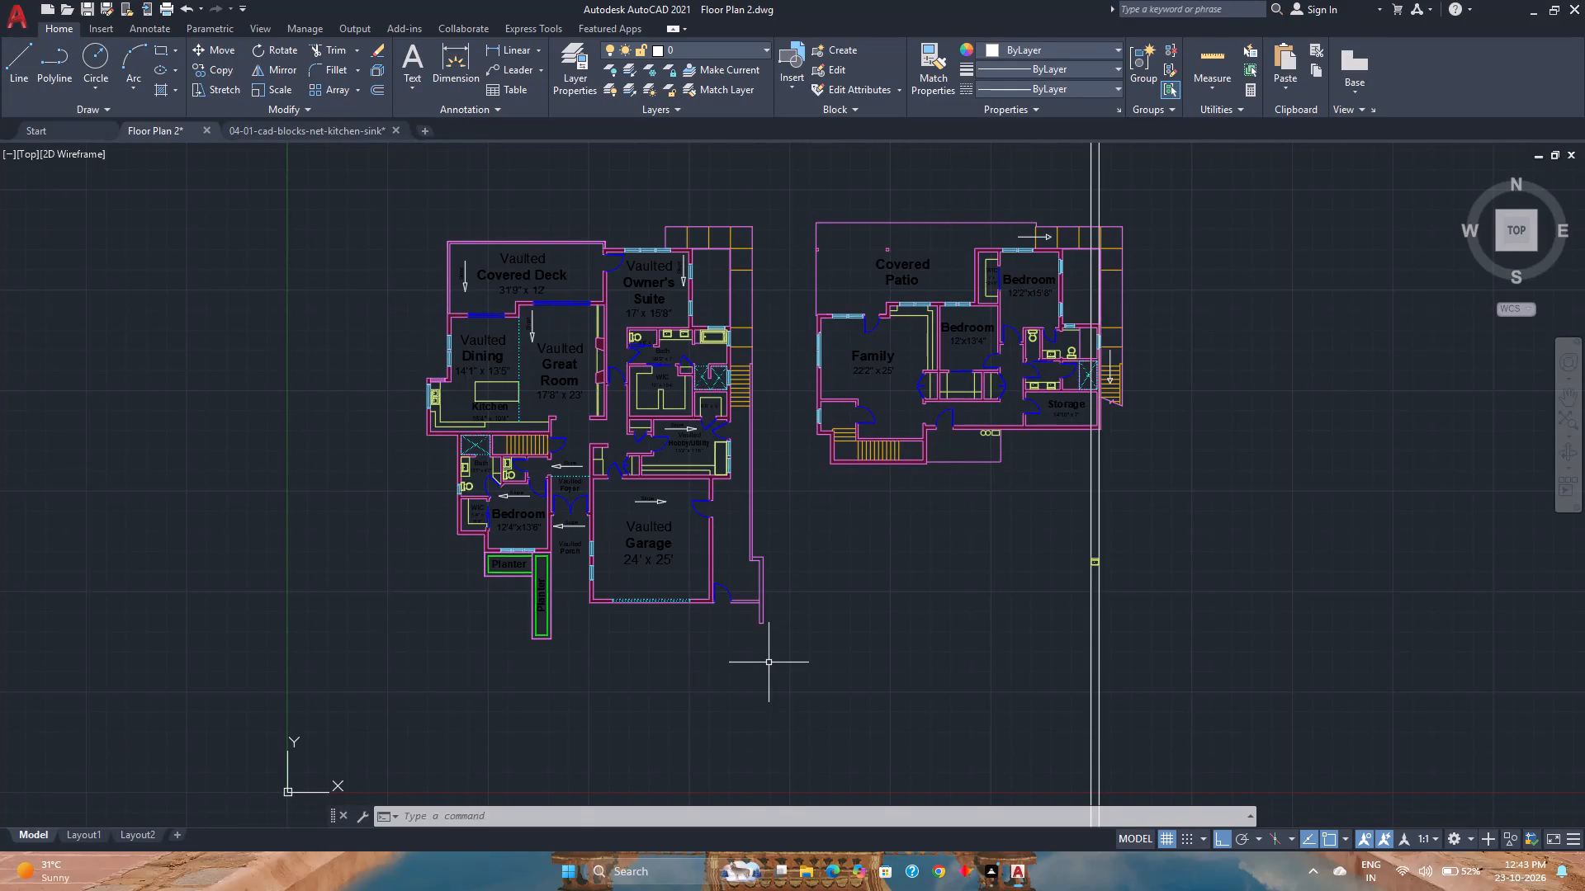
Open the Mansion drawing from the recent documents.
{"action": "scroll", "coordinate": [769, 662], "scroll_direction": "down", "scroll_amount": 1}
{"action": "scroll", "coordinate": [769, 662], "scroll_direction": "up", "scroll_amount": 1}
{"action": "middle_click_drag", "start_coordinate": [769, 662], "coordinate": [655, 691]}
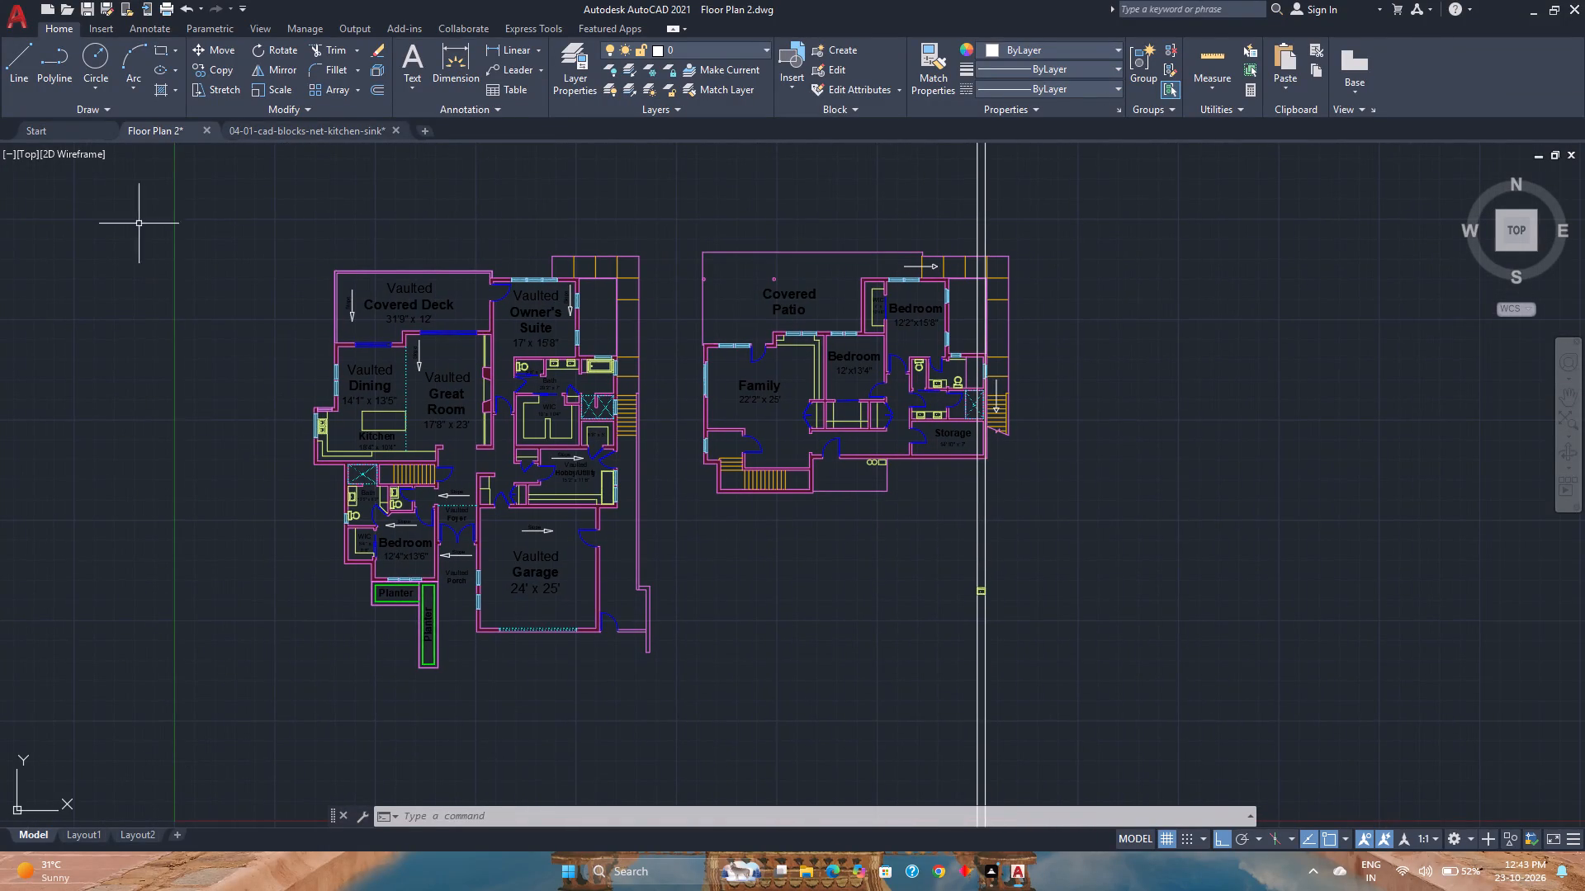
{"action": "left_click", "coordinate": [51, 139]}
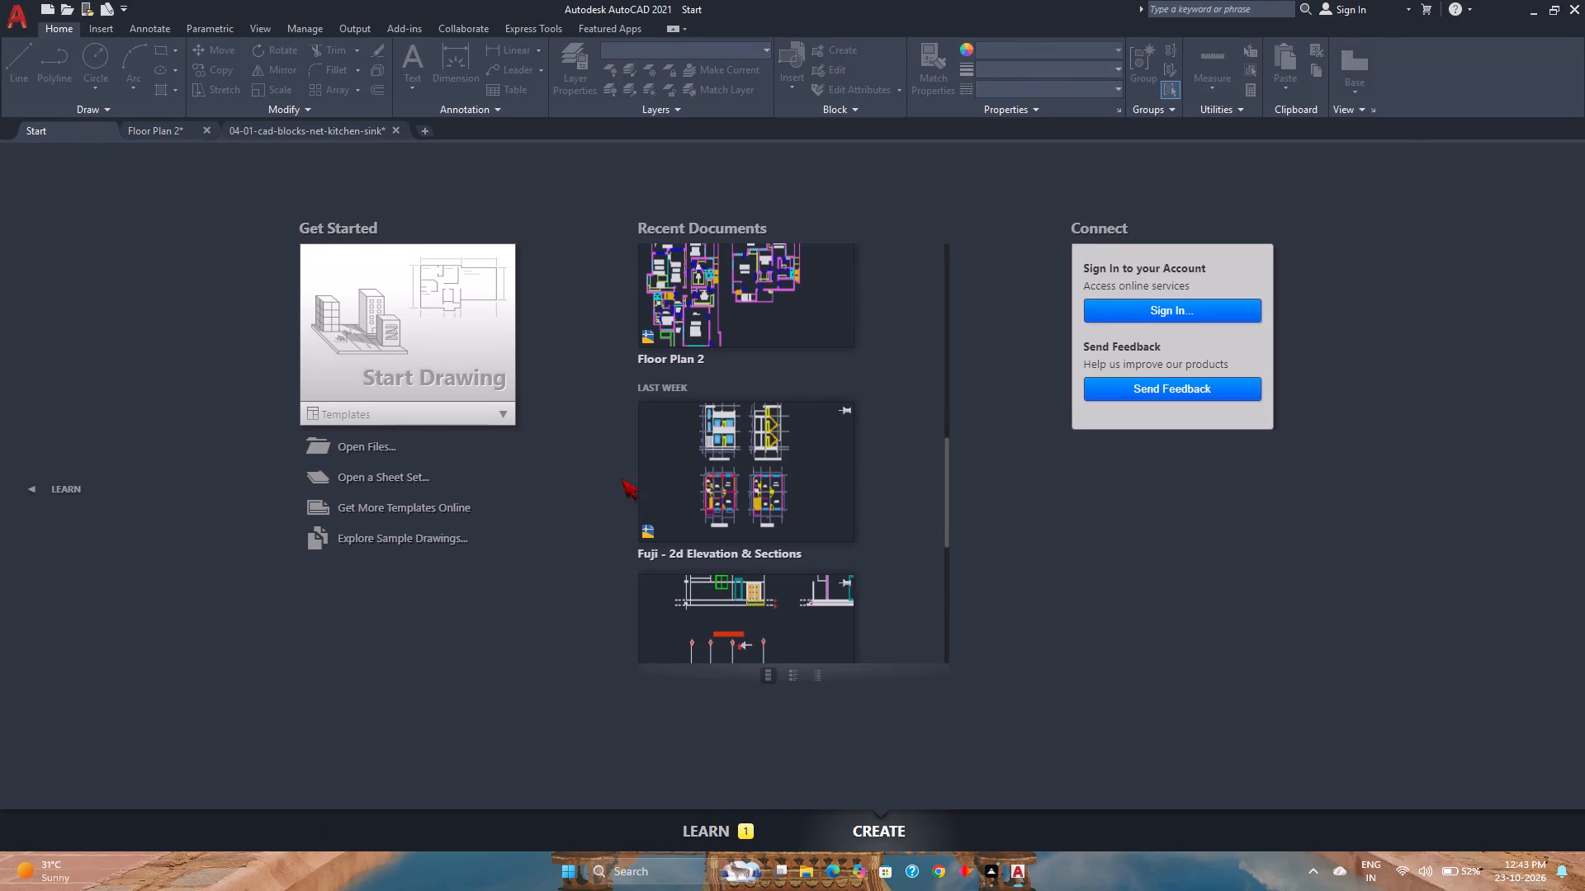
{"action": "scroll", "coordinate": [727, 590], "scroll_direction": "down", "scroll_amount": 4}
{"action": "left_click", "coordinate": [727, 521]}
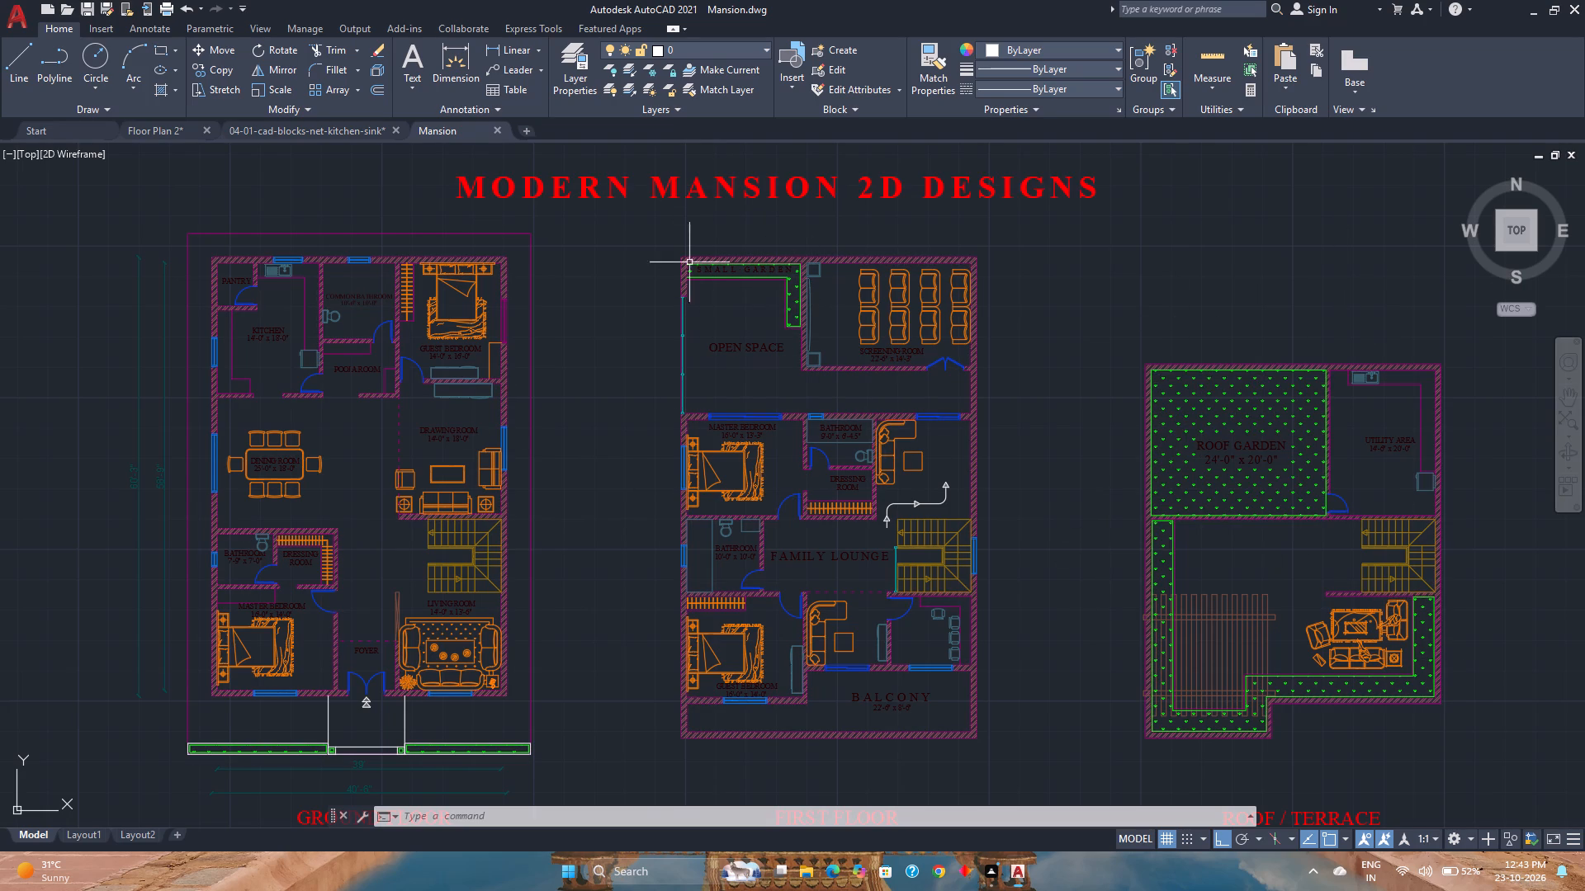
Widen the text frame of the title "MODERN MANSION 2D DESIGNS" slightly beyond the end of its lettering.
{"action": "left_click", "coordinate": [537, 179]}
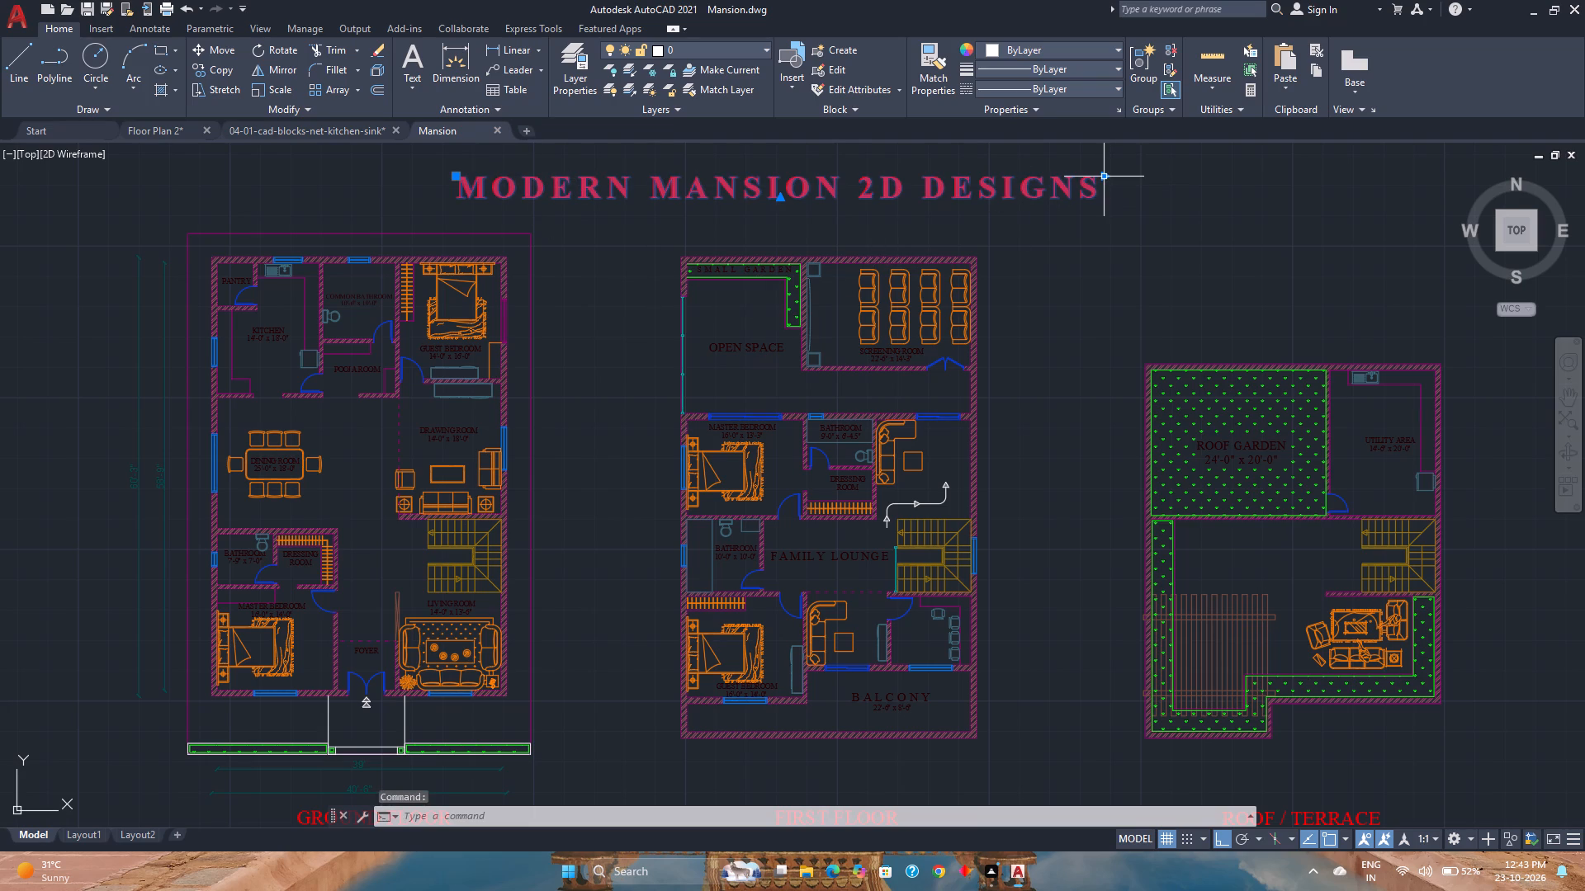
{"action": "left_click", "coordinate": [1100, 180]}
{"action": "left_click", "coordinate": [1119, 180]}
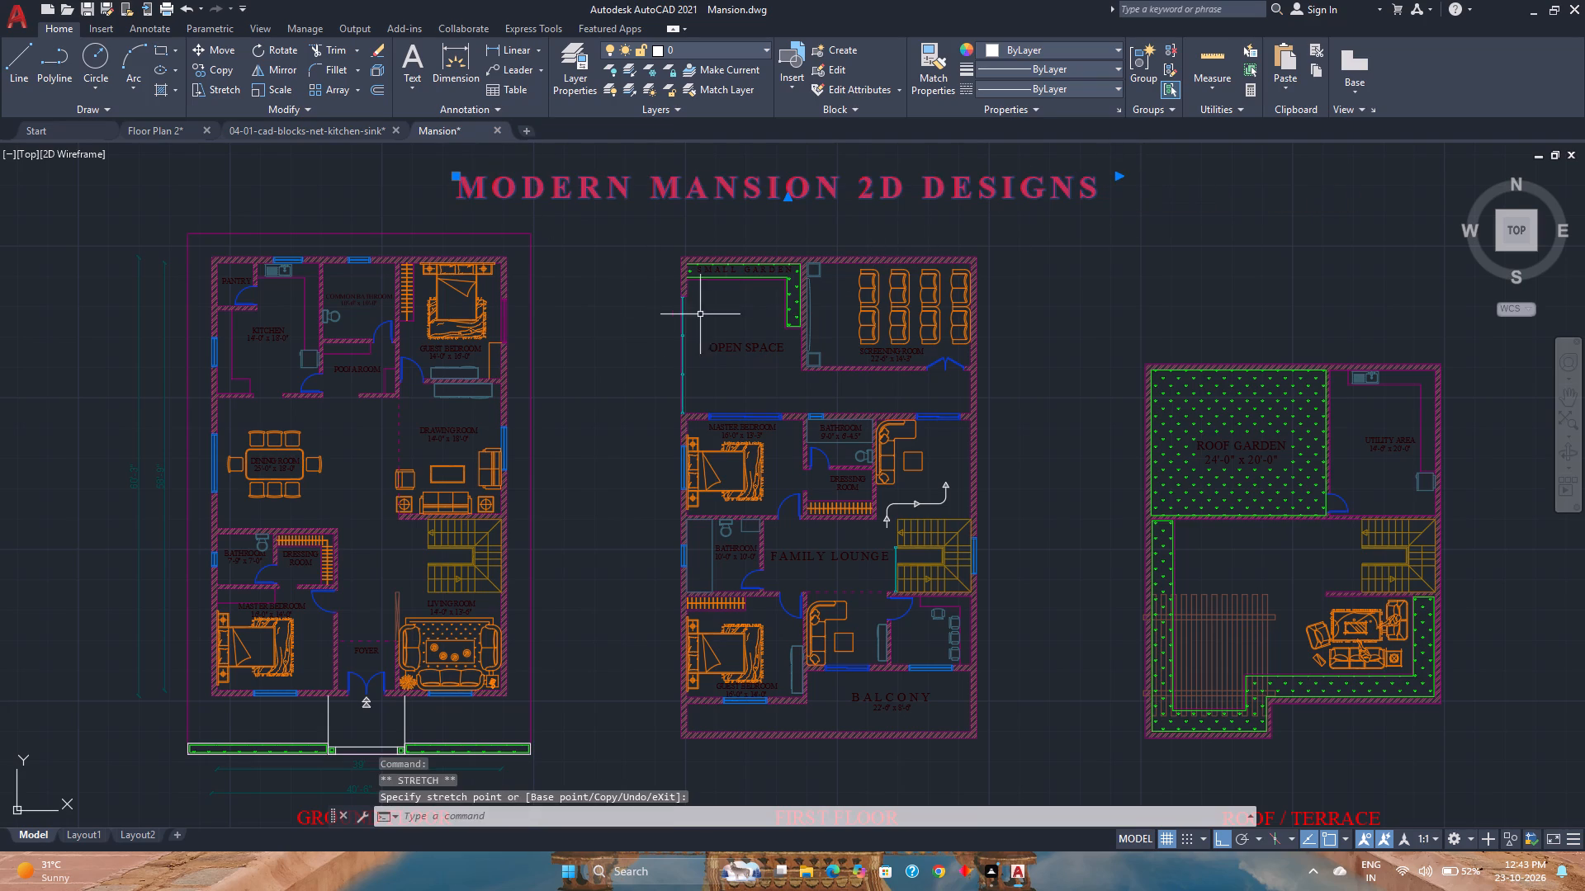
Save and close the Mansion drawing.
{"action": "key", "text": "ctrl+s"}
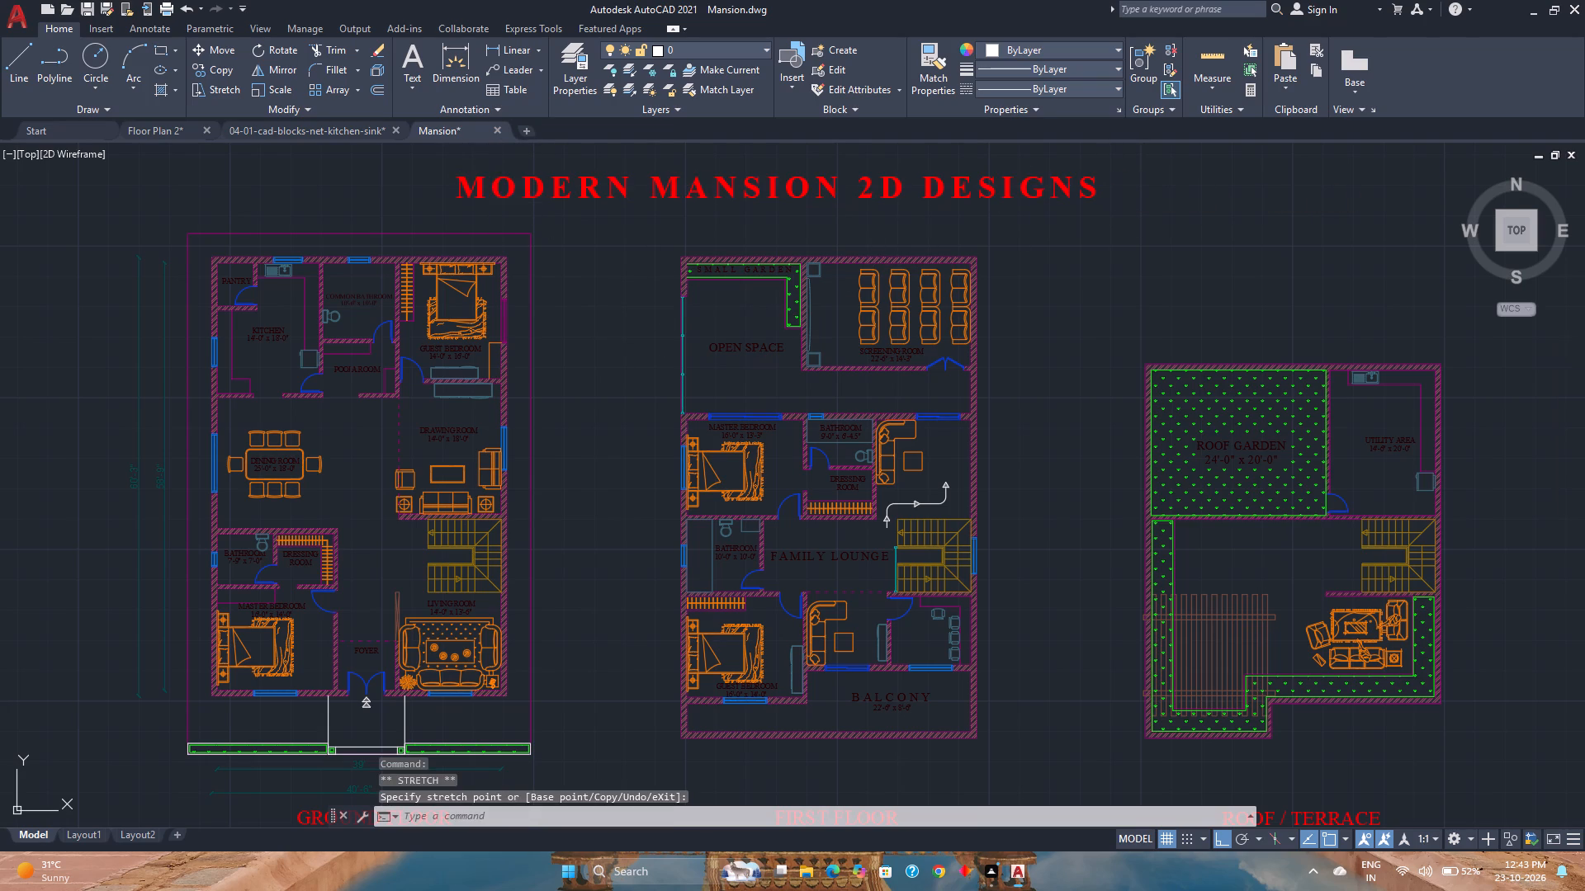
{"action": "left_click", "coordinate": [499, 134]}
Look through the recent documents on the Start page for a suitable block library drawing.
{"action": "left_click", "coordinate": [73, 130]}
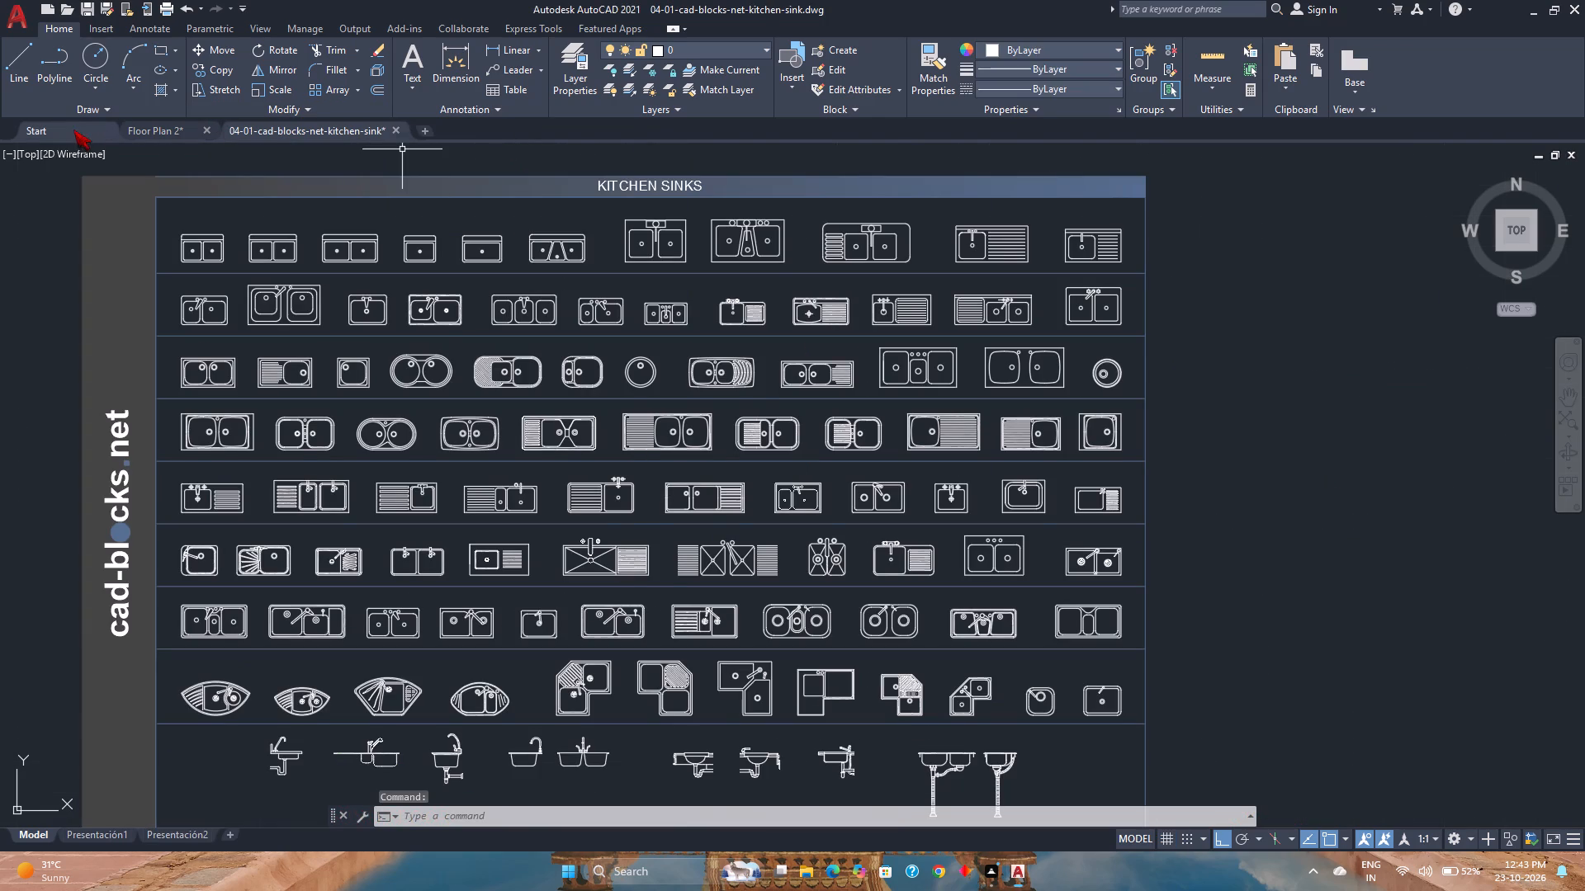
{"action": "scroll", "coordinate": [707, 464], "scroll_direction": "down", "scroll_amount": 7}
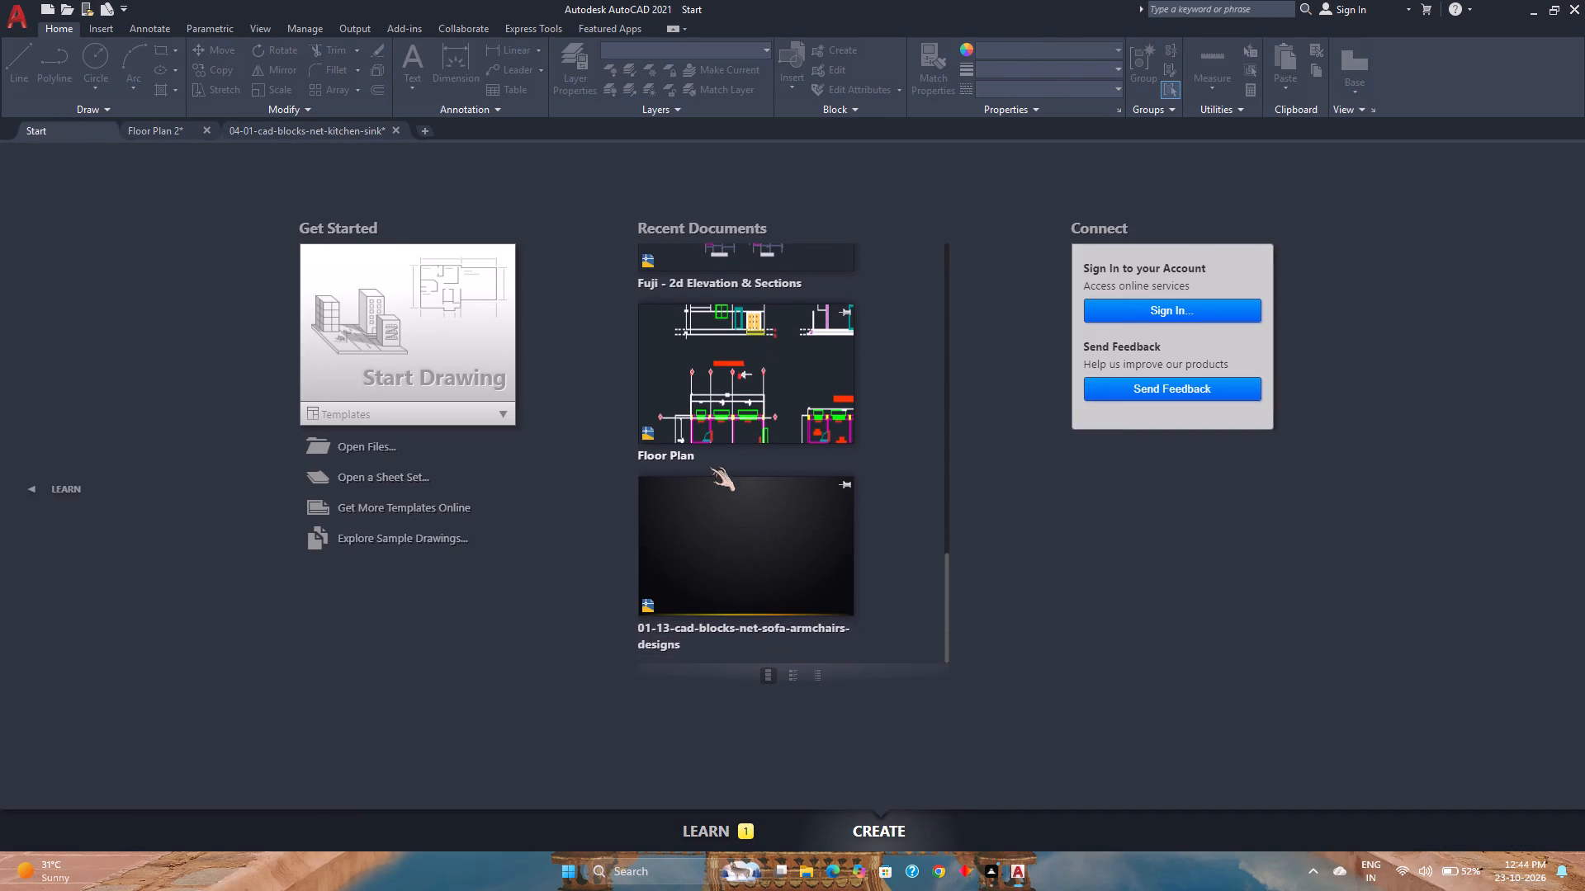
{"action": "scroll", "coordinate": [747, 506], "scroll_direction": "up", "scroll_amount": 6}
{"action": "scroll", "coordinate": [749, 506], "scroll_direction": "down", "scroll_amount": 2}
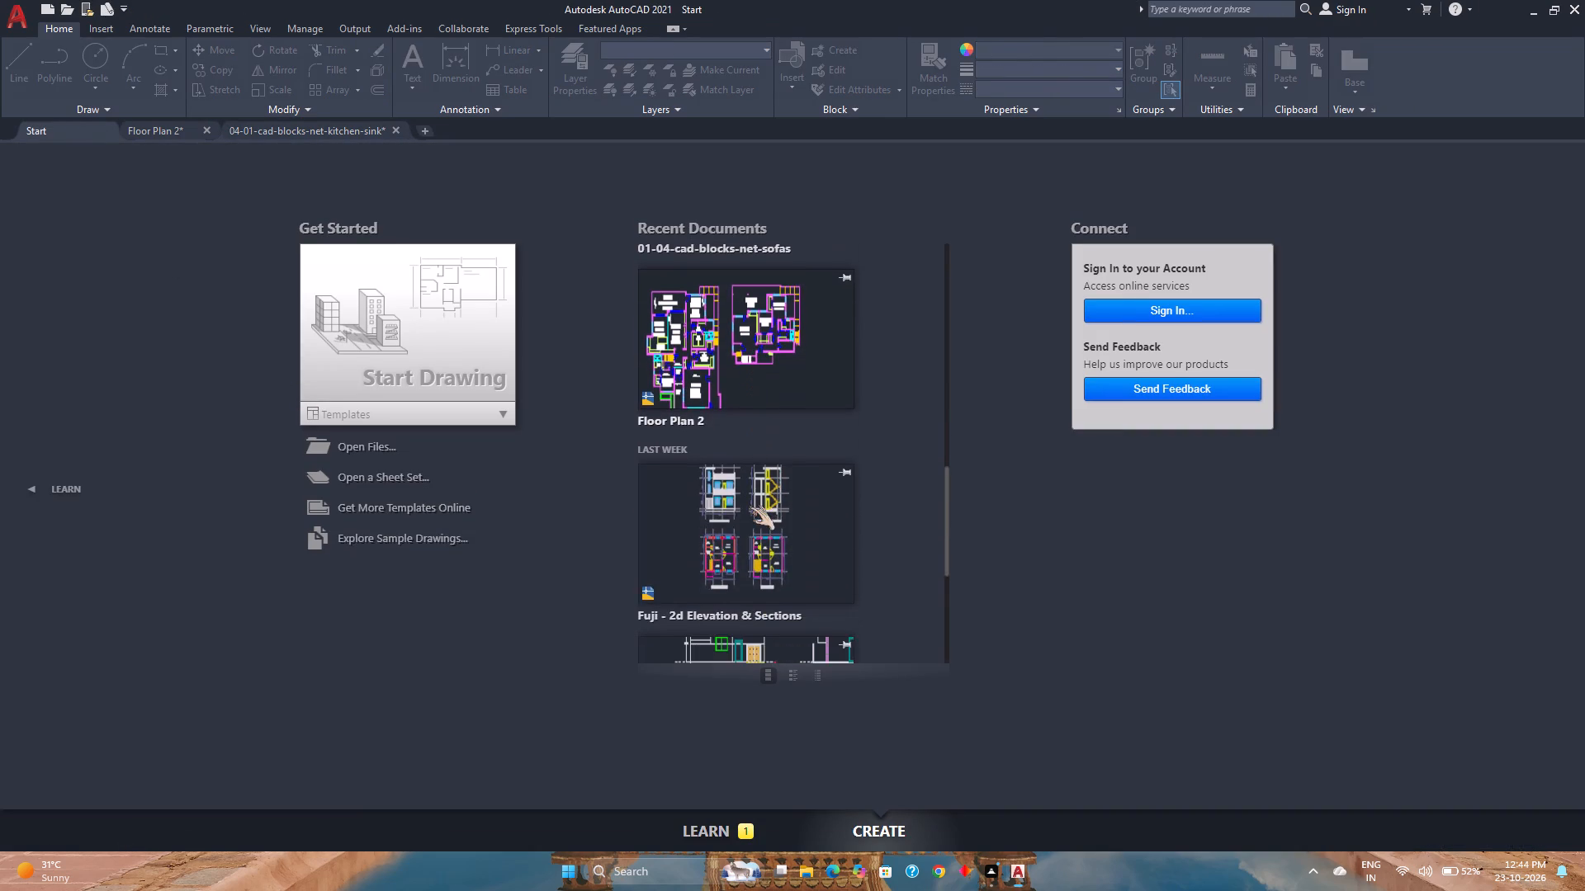
{"action": "scroll", "coordinate": [749, 506], "scroll_direction": "up", "scroll_amount": 11}
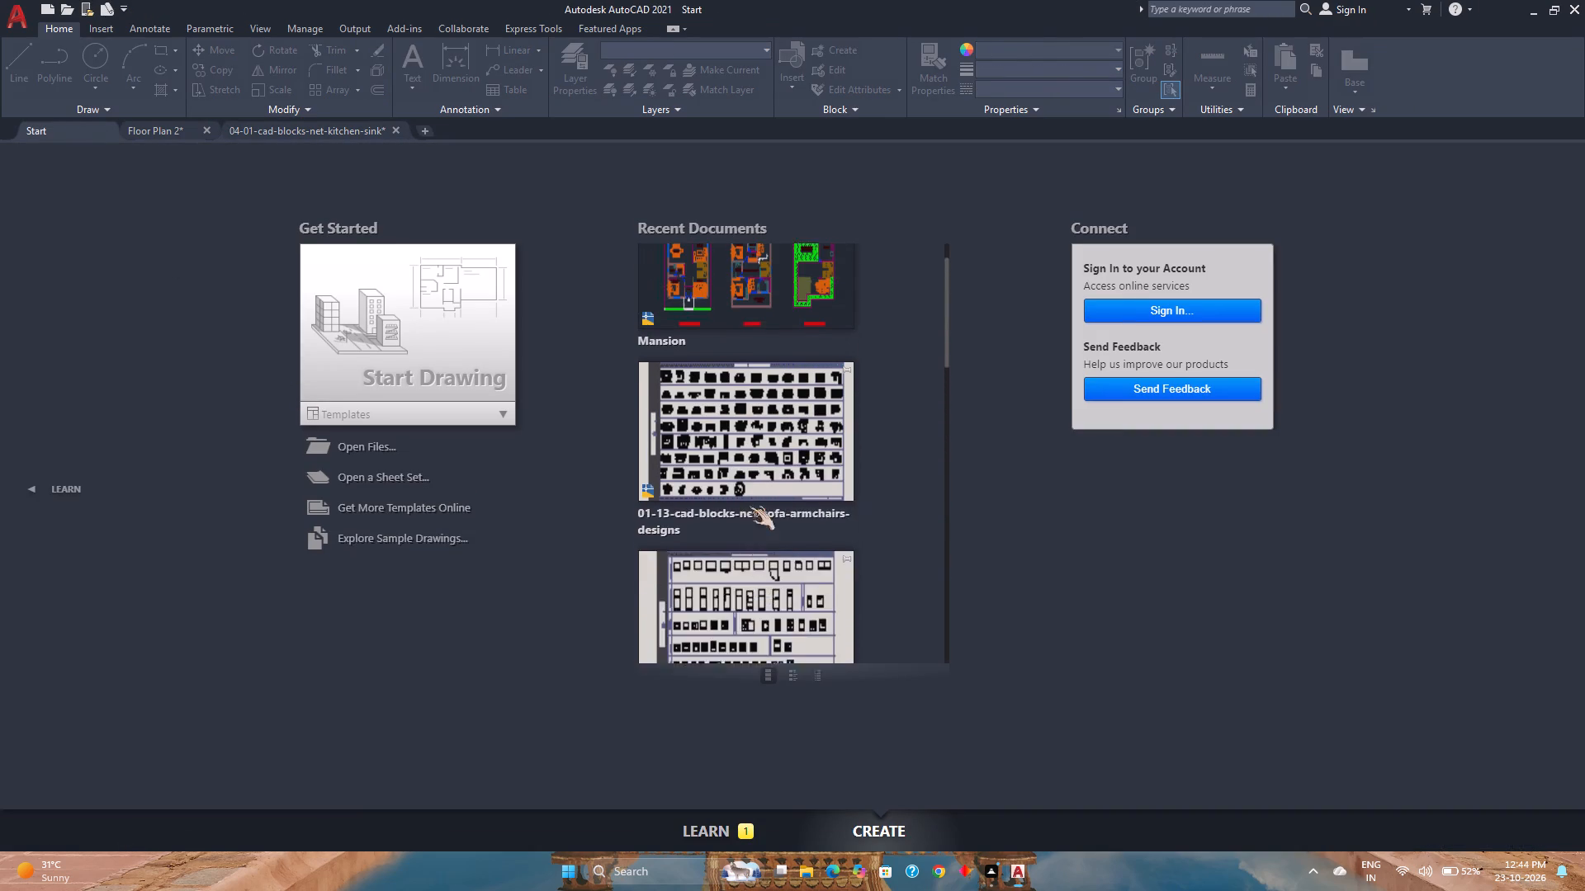
{"action": "scroll", "coordinate": [749, 506], "scroll_direction": "up", "scroll_amount": 4}
{"action": "scroll", "coordinate": [749, 506], "scroll_direction": "down", "scroll_amount": 2}
{"action": "scroll", "coordinate": [749, 506], "scroll_direction": "up", "scroll_amount": 1}
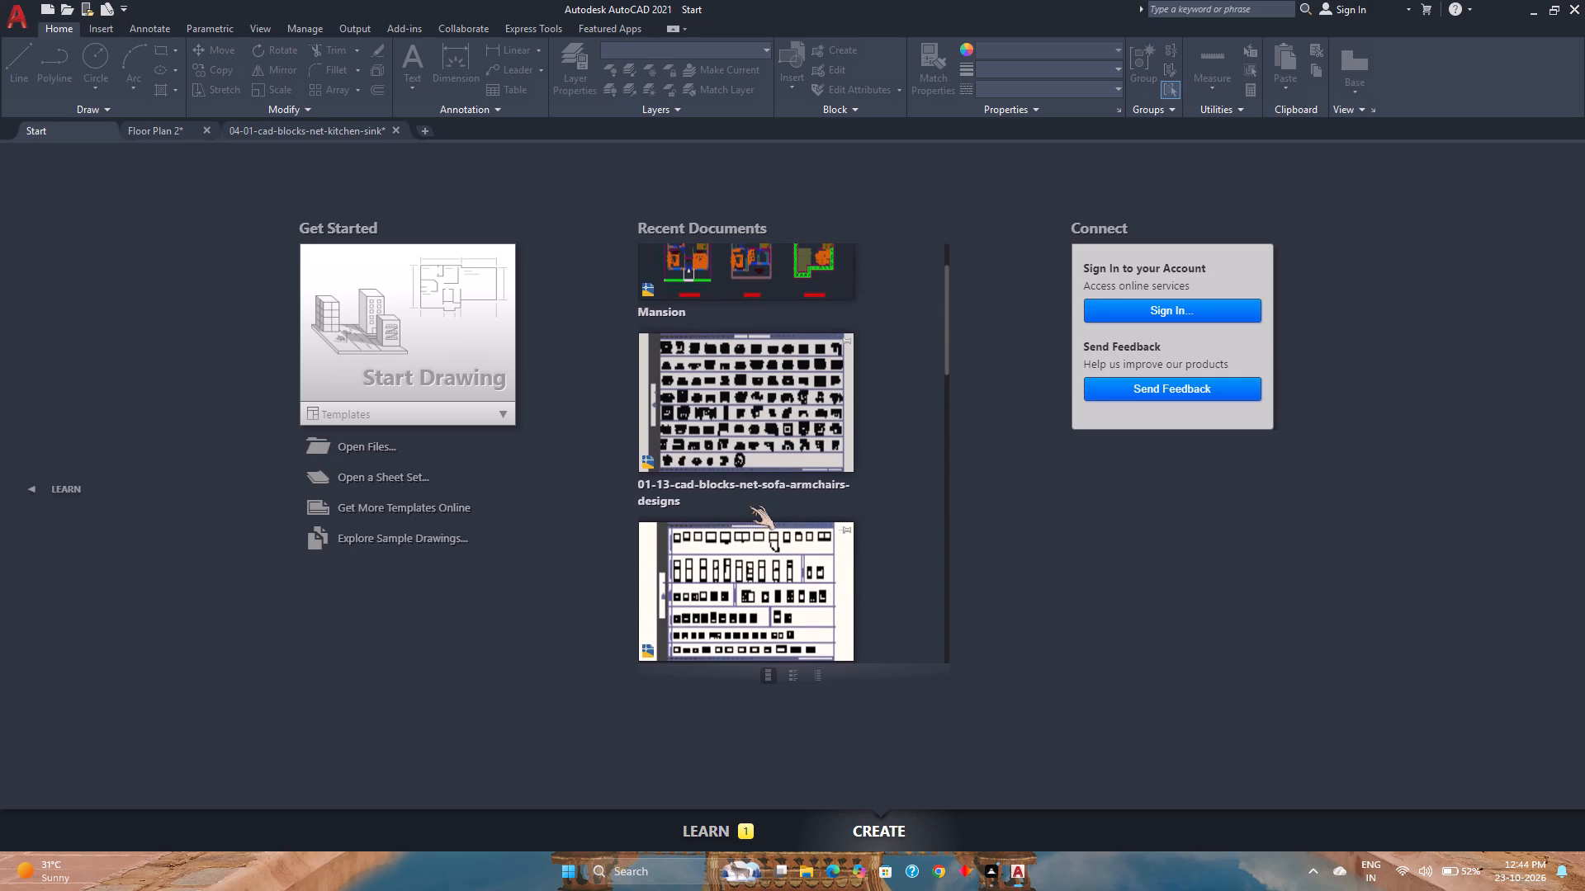
{"action": "scroll", "coordinate": [752, 503], "scroll_direction": "down", "scroll_amount": 3}
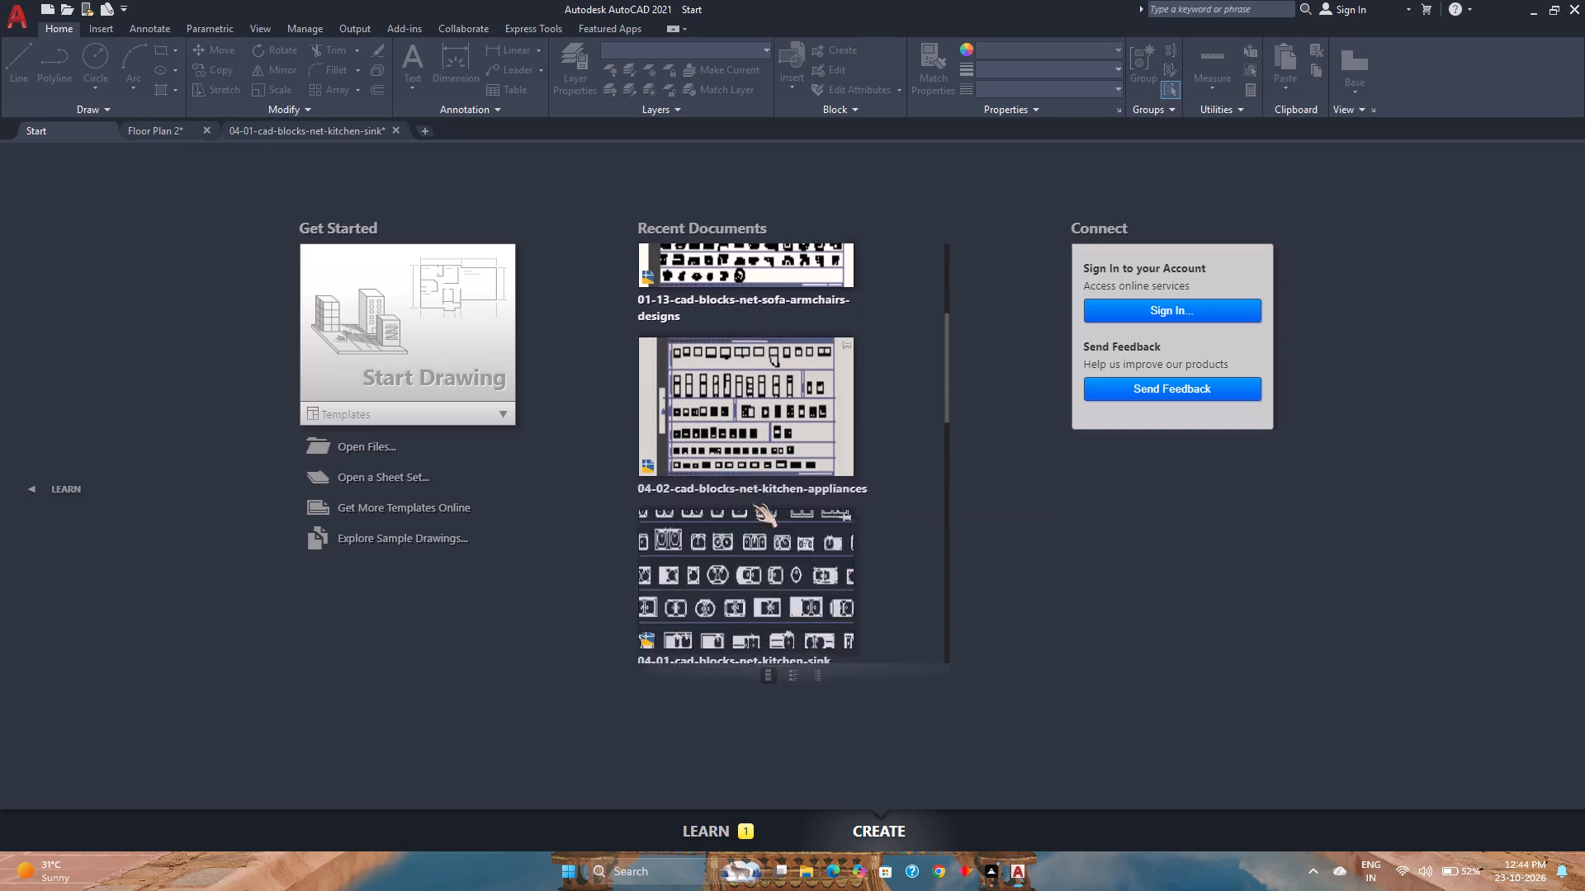
{"action": "scroll", "coordinate": [750, 503], "scroll_direction": "down", "scroll_amount": 7}
{"action": "scroll", "coordinate": [750, 503], "scroll_direction": "up", "scroll_amount": 2}
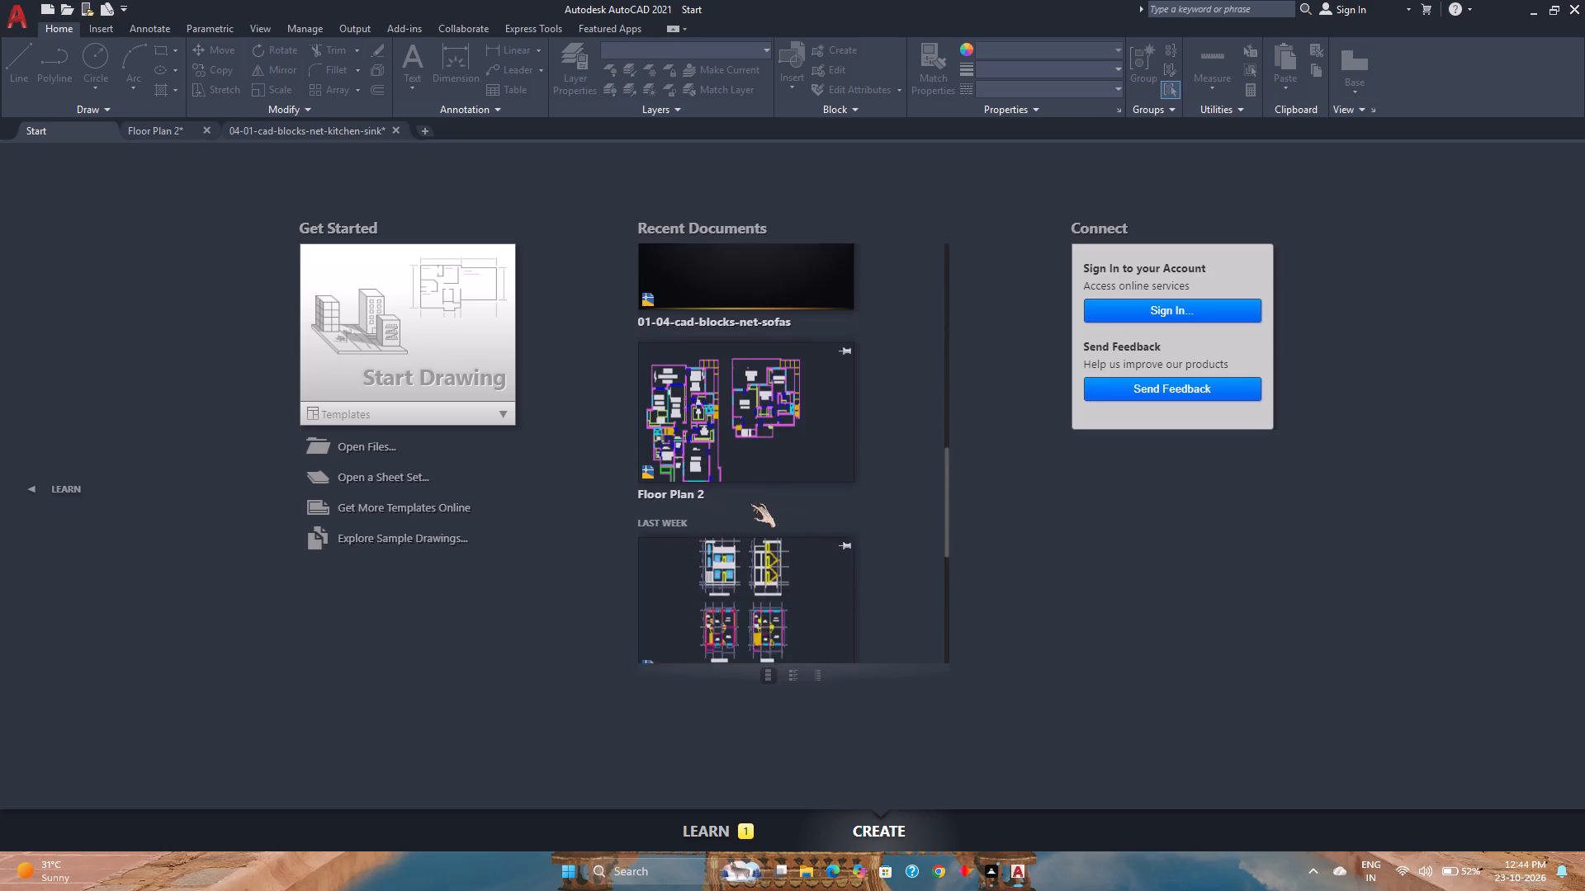
{"action": "scroll", "coordinate": [750, 503], "scroll_direction": "down", "scroll_amount": 7}
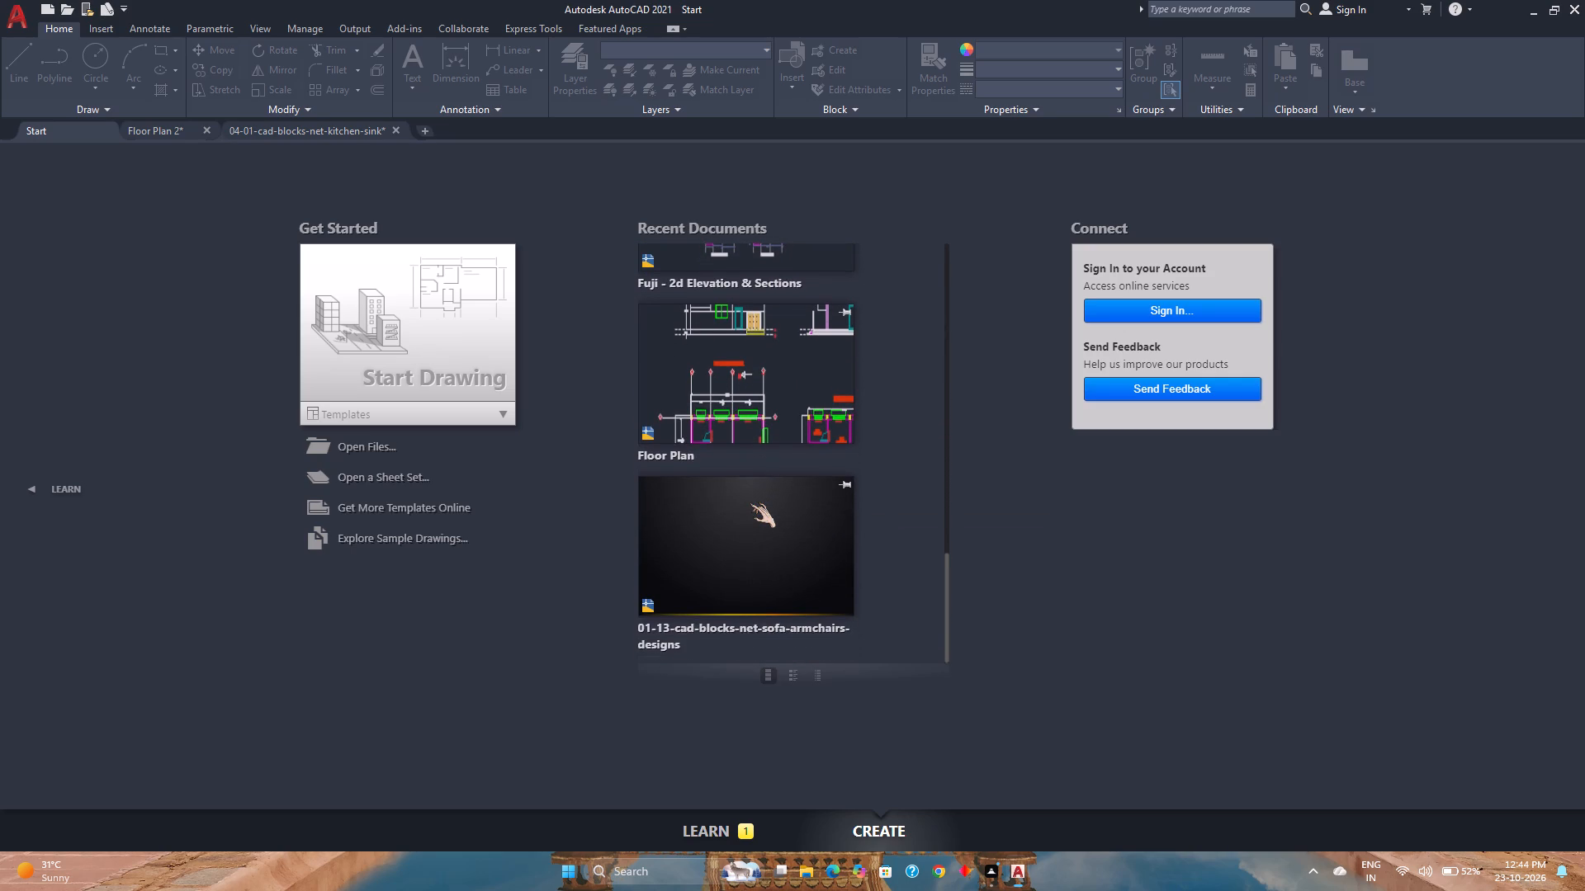
{"action": "scroll", "coordinate": [750, 503], "scroll_direction": "down", "scroll_amount": 3}
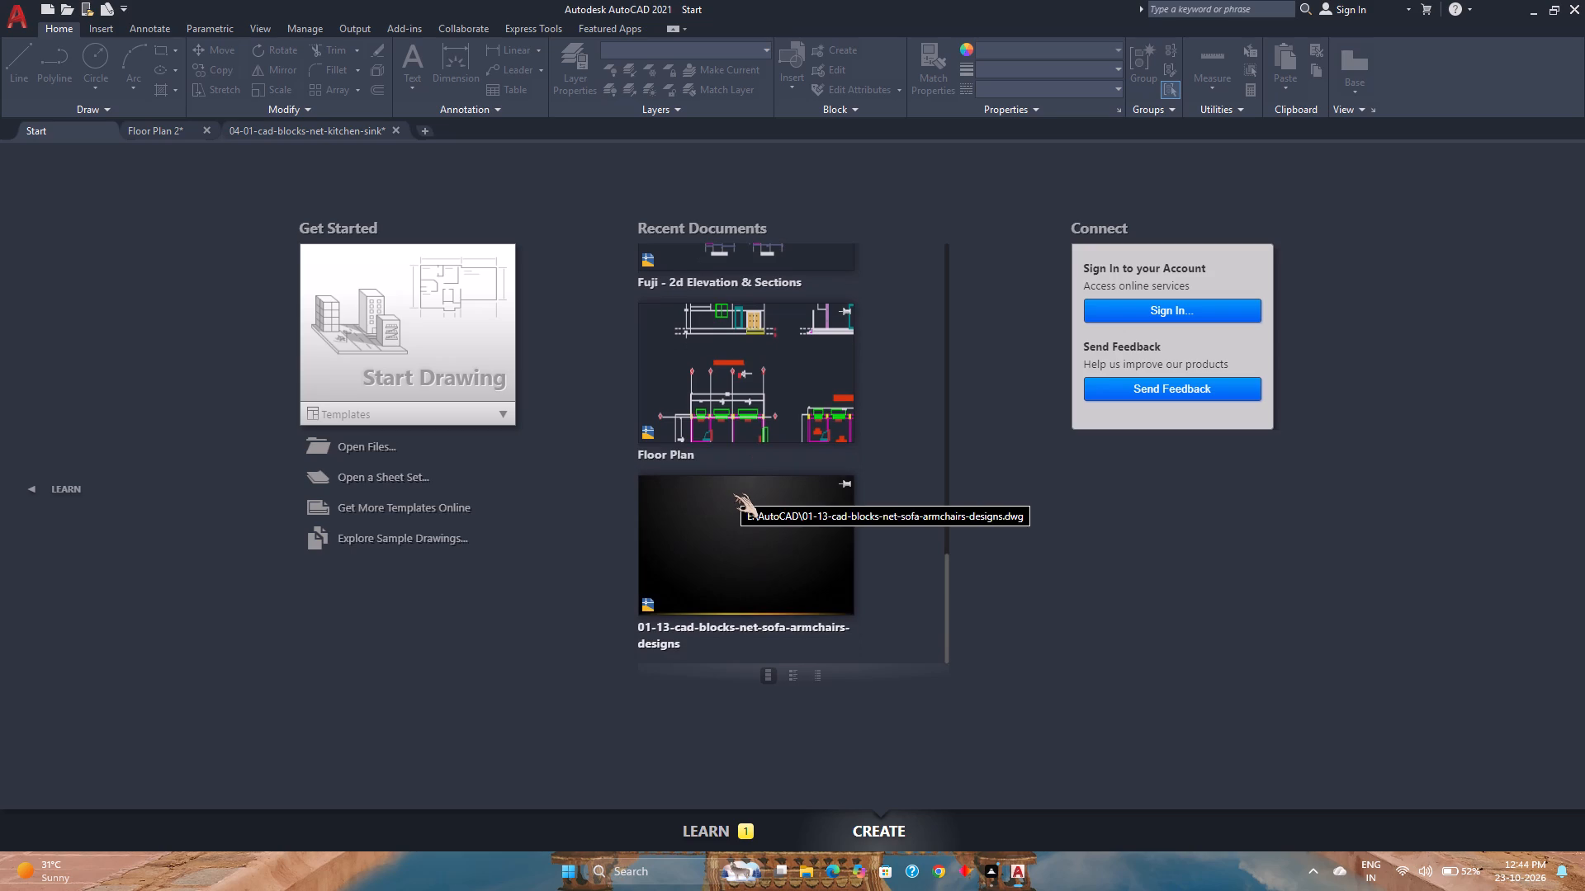
{"action": "scroll", "coordinate": [732, 493], "scroll_direction": "down", "scroll_amount": 1}
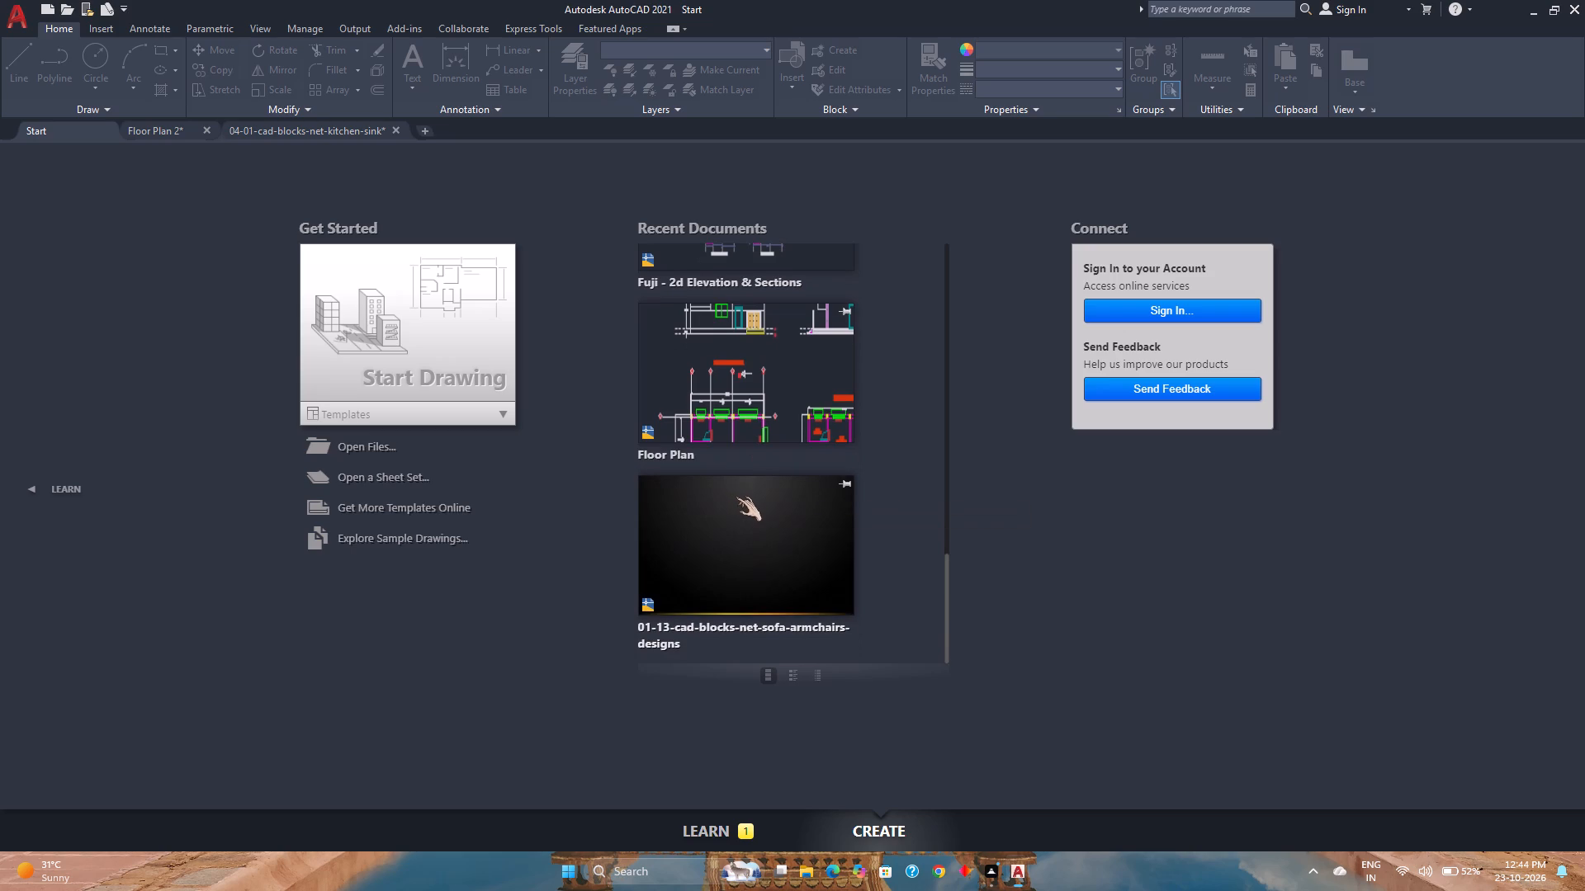
{"action": "scroll", "coordinate": [736, 497], "scroll_direction": "up", "scroll_amount": 7}
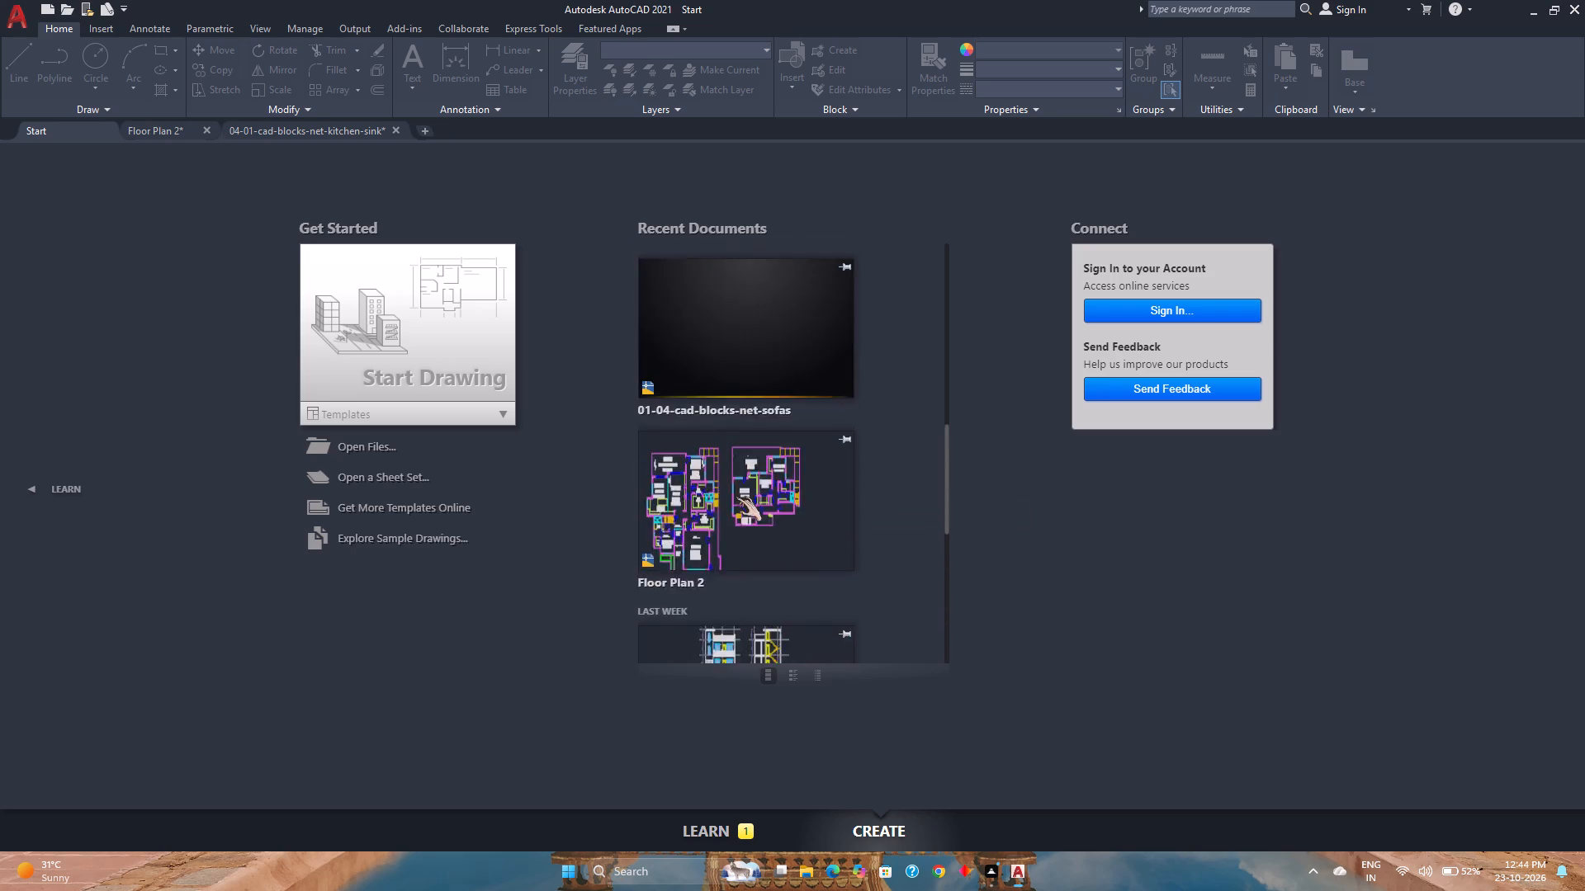
{"action": "scroll", "coordinate": [736, 497], "scroll_direction": "up", "scroll_amount": 2}
Open the block library drawing 04-03-cad-blocks-net-rangues from the AutoCAD folder.
{"action": "left_click", "coordinate": [369, 450]}
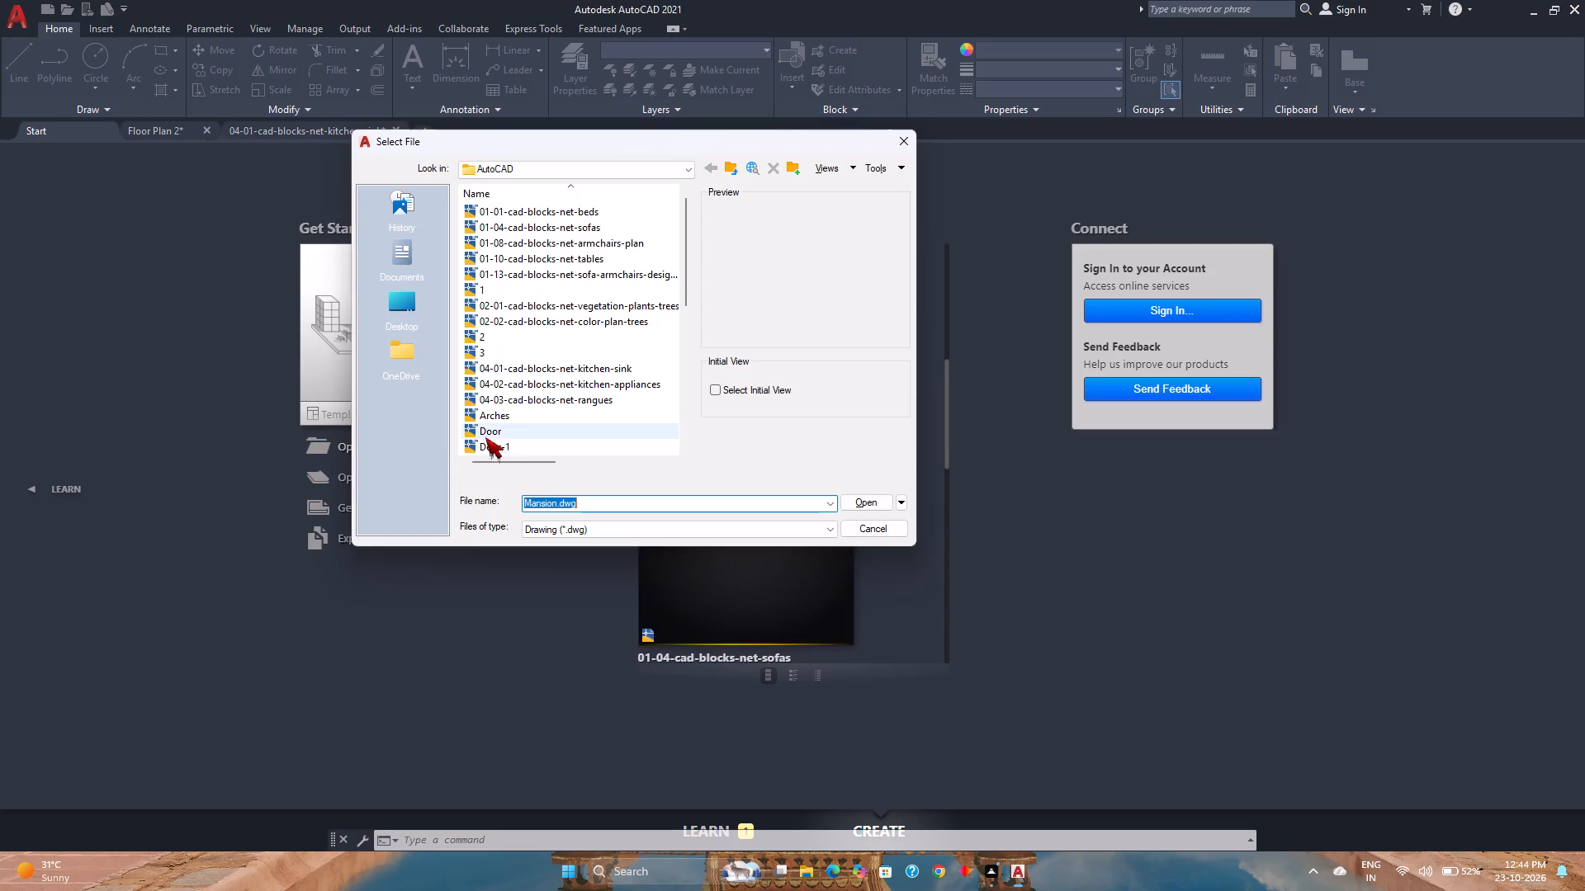
{"action": "left_click", "coordinate": [541, 310]}
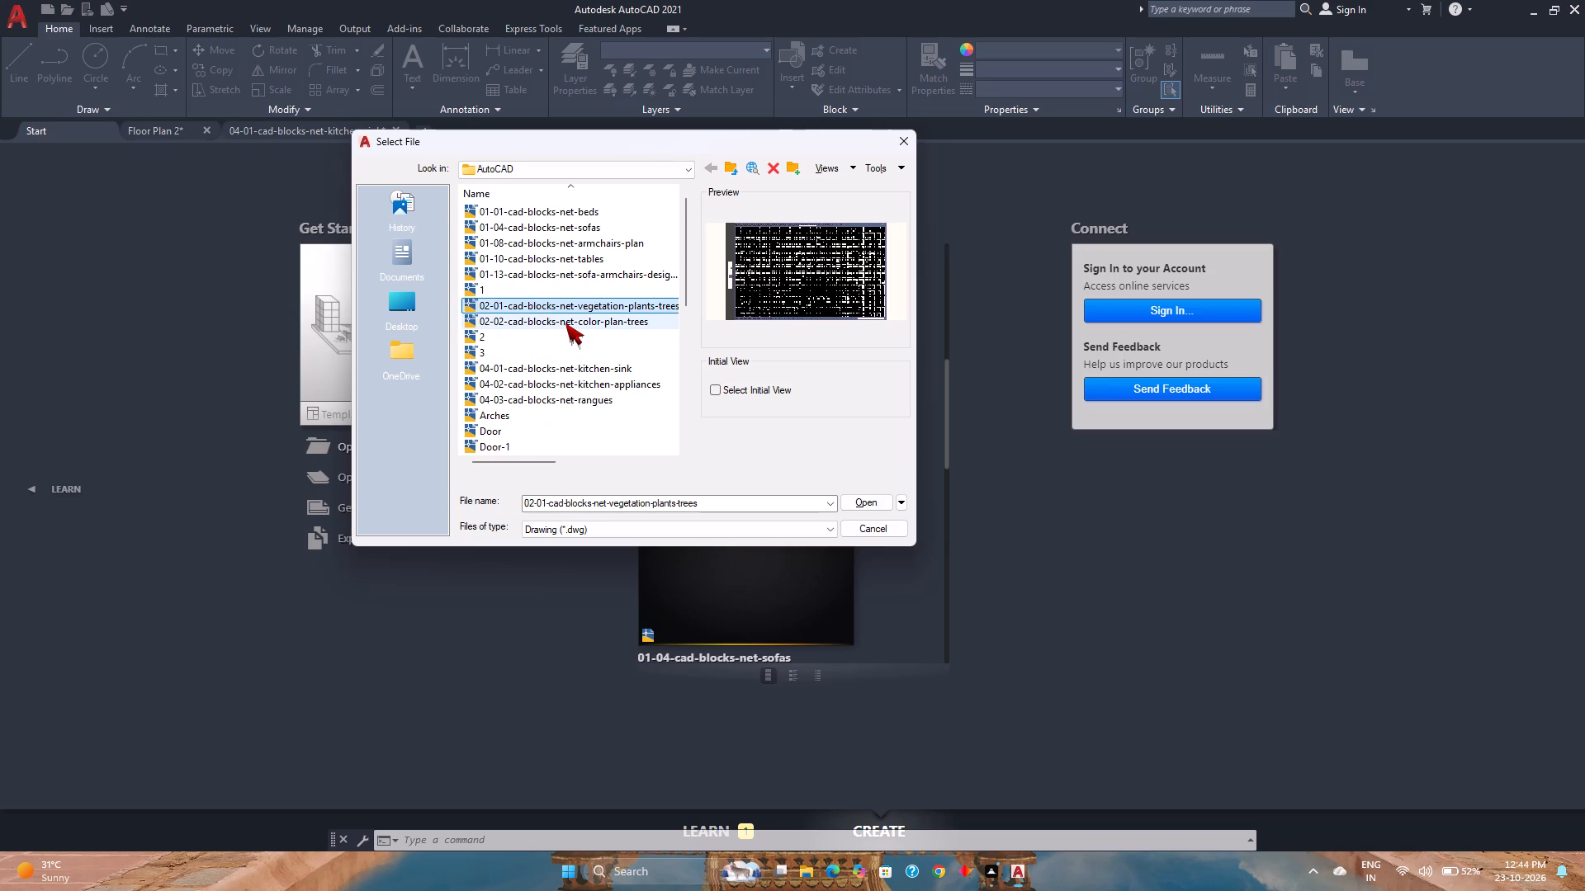
{"action": "left_click", "coordinate": [565, 323]}
{"action": "left_click", "coordinate": [491, 361]}
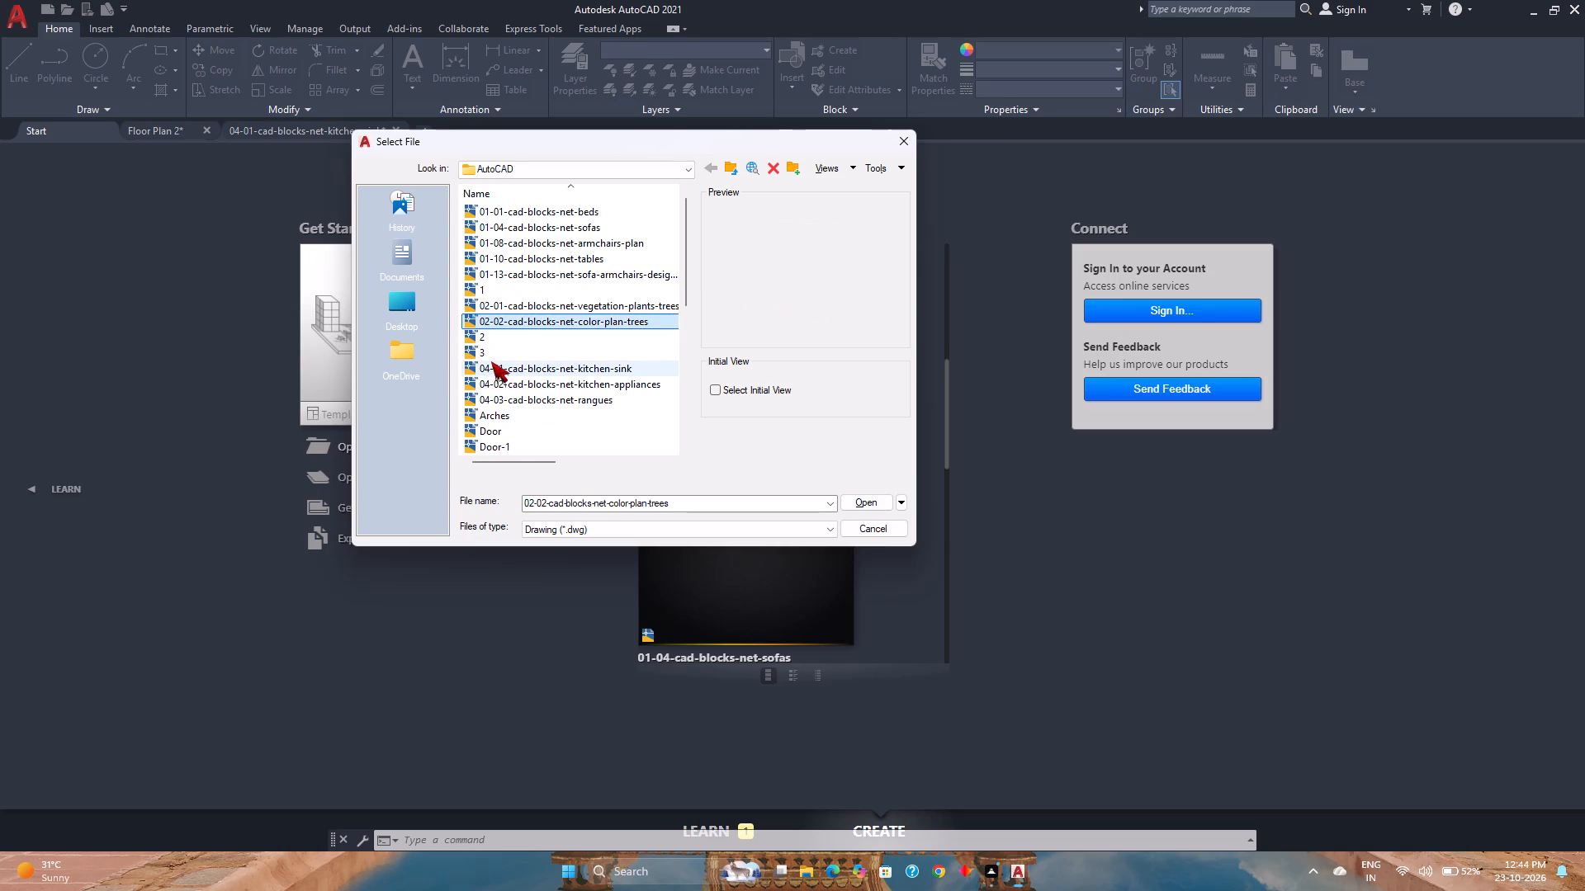
{"action": "left_click", "coordinate": [528, 379]}
{"action": "left_click", "coordinate": [545, 395]}
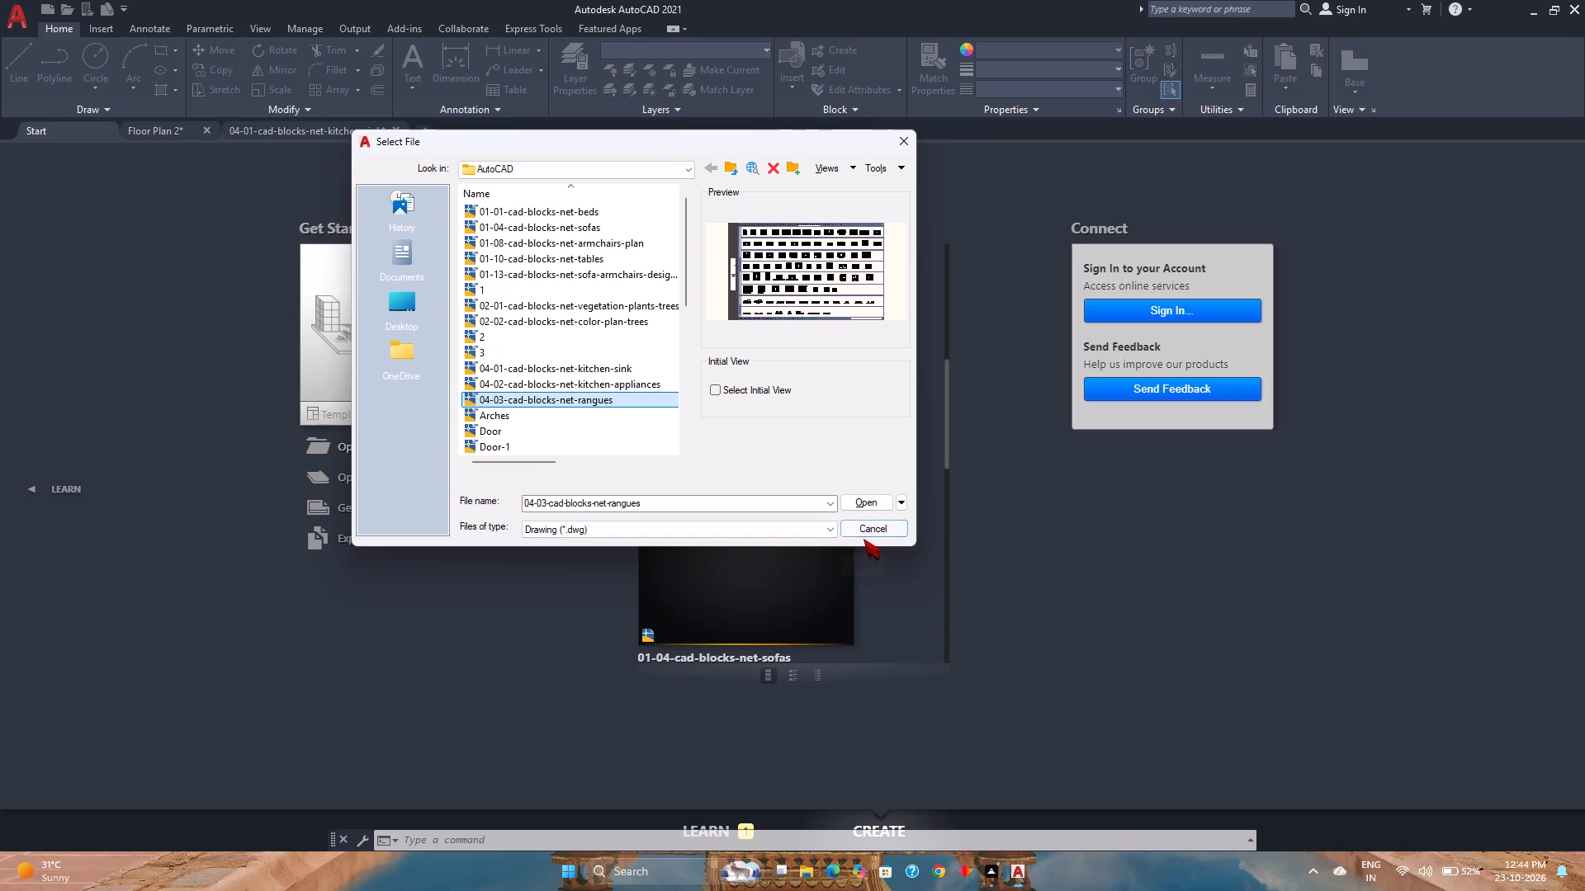
{"action": "left_click", "coordinate": [864, 504]}
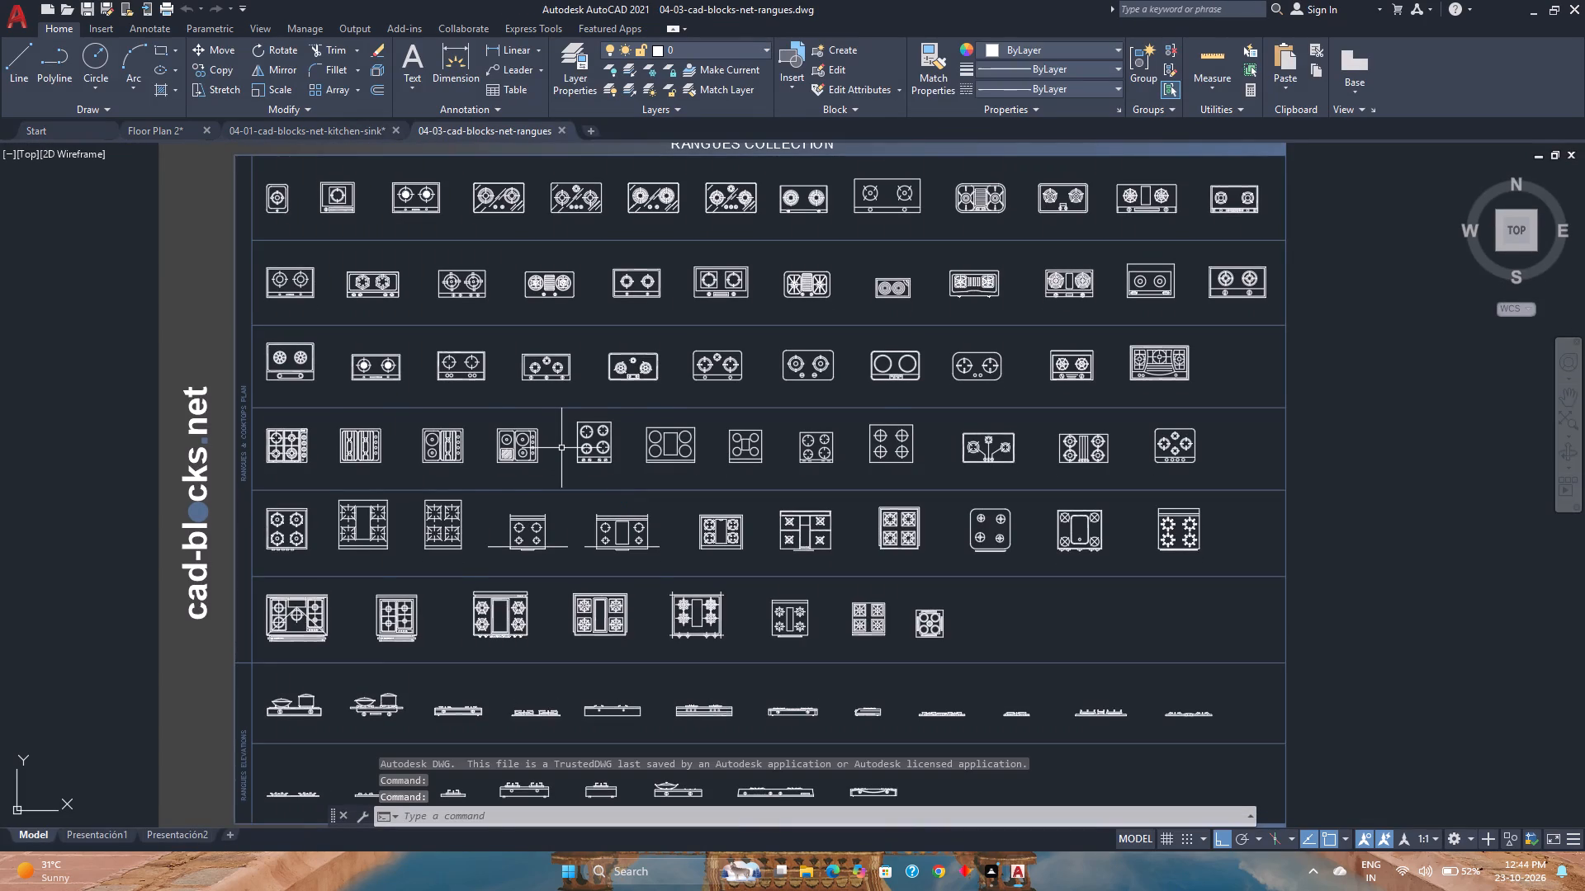
Copy the three-burner rounded cooktop block from the third row of the Rangues Collection.
{"action": "scroll", "coordinate": [617, 502], "scroll_direction": "down", "scroll_amount": 1}
{"action": "scroll", "coordinate": [597, 475], "scroll_direction": "up", "scroll_amount": 3}
{"action": "scroll", "coordinate": [565, 501], "scroll_direction": "down", "scroll_amount": 2}
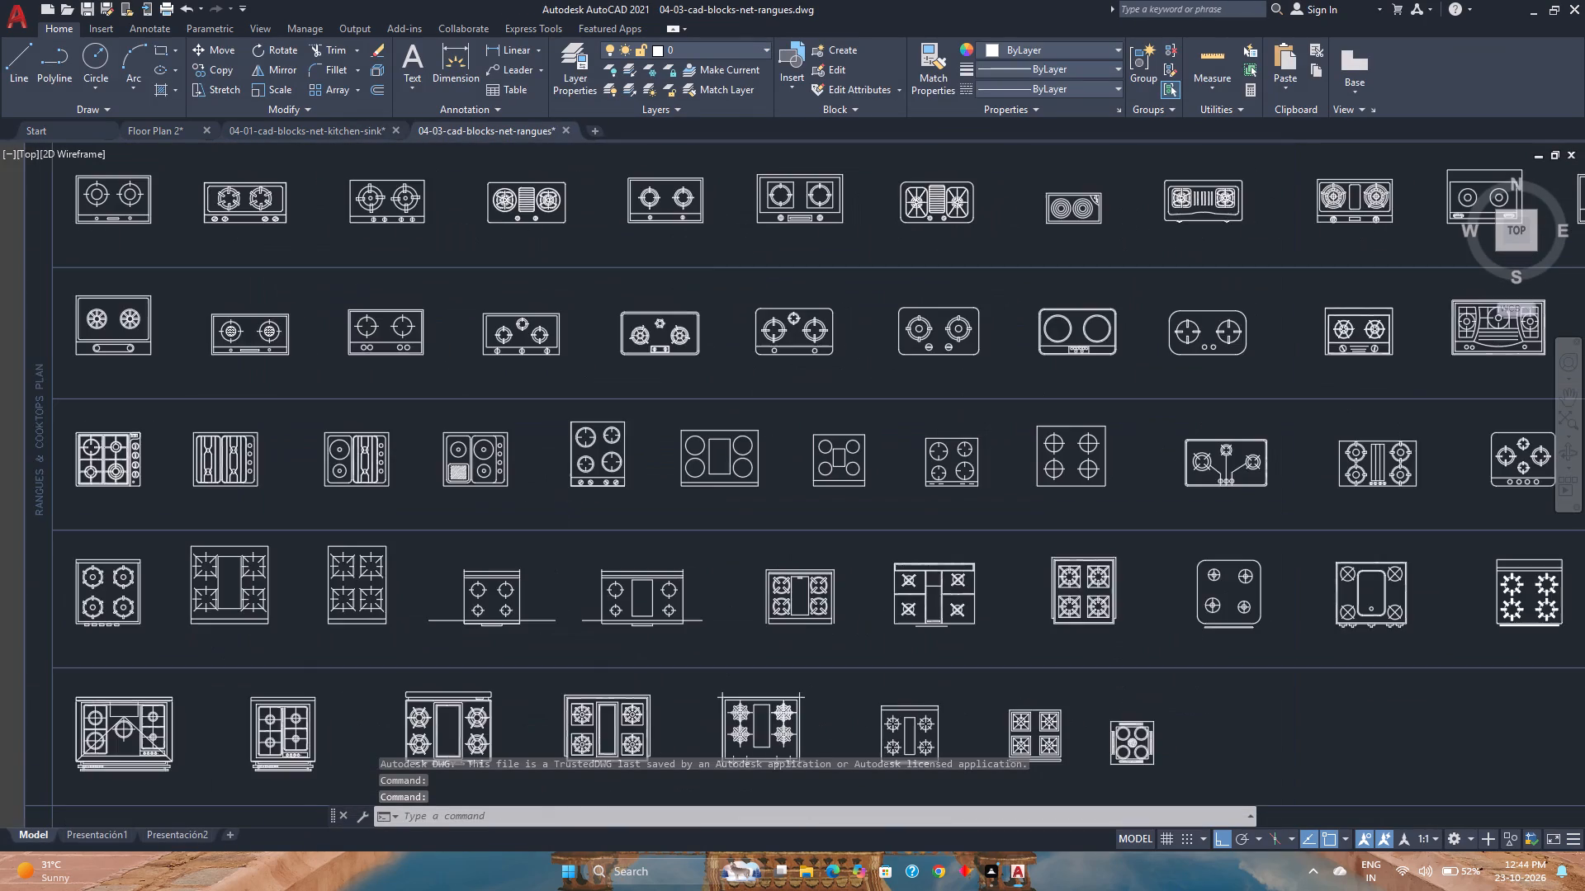
{"action": "scroll", "coordinate": [565, 501], "scroll_direction": "down", "scroll_amount": 2}
{"action": "scroll", "coordinate": [569, 519], "scroll_direction": "up", "scroll_amount": 3}
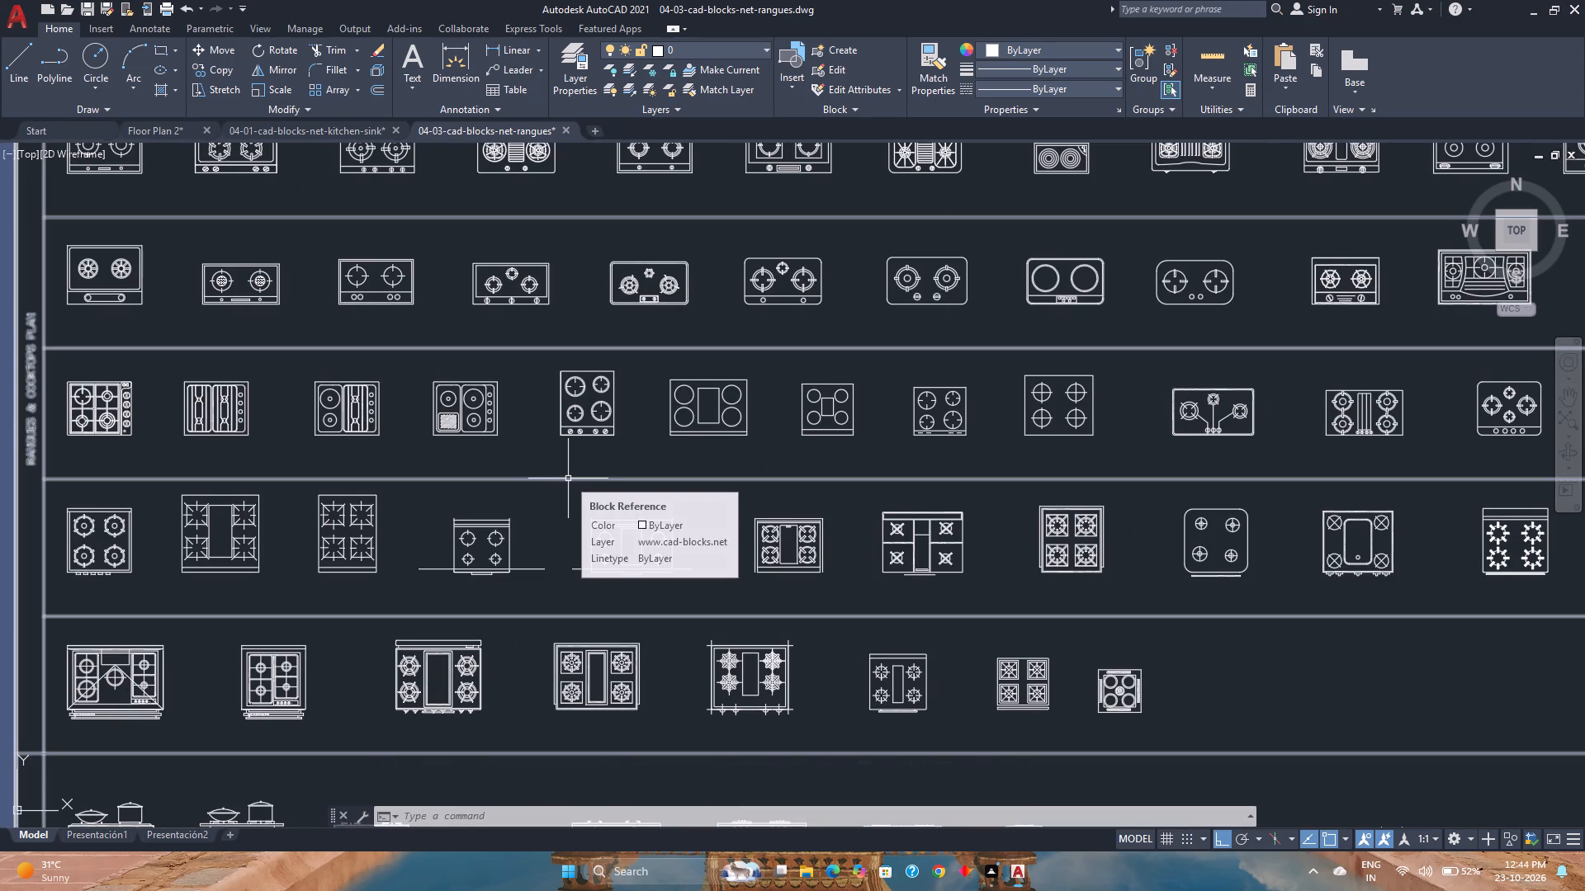
{"action": "scroll", "coordinate": [591, 464], "scroll_direction": "down", "scroll_amount": 1}
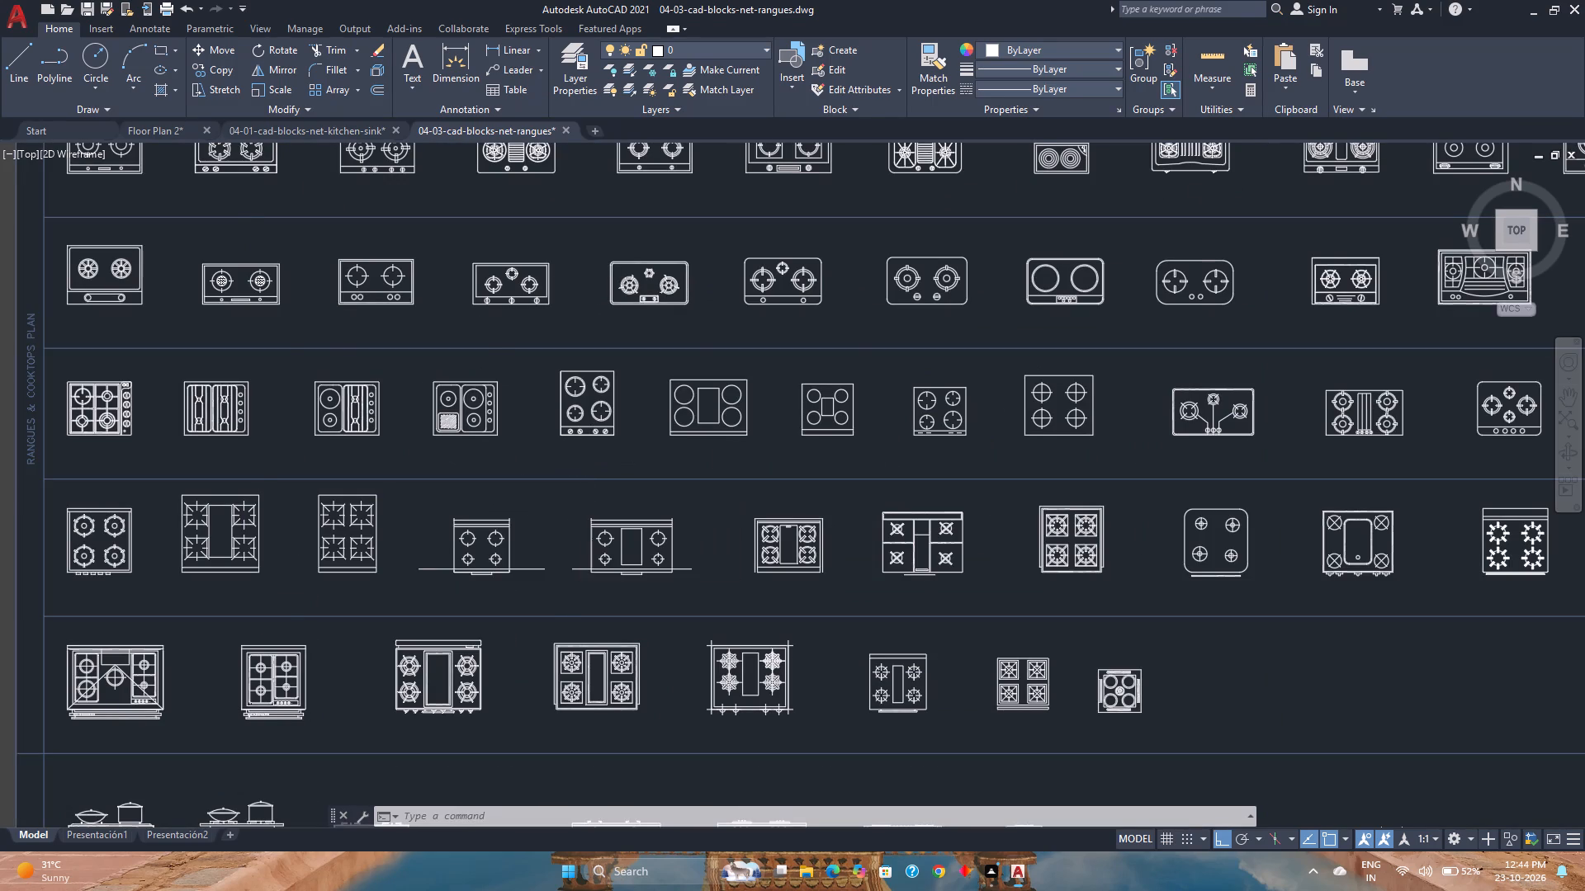
{"action": "scroll", "coordinate": [982, 421], "scroll_direction": "up", "scroll_amount": 1}
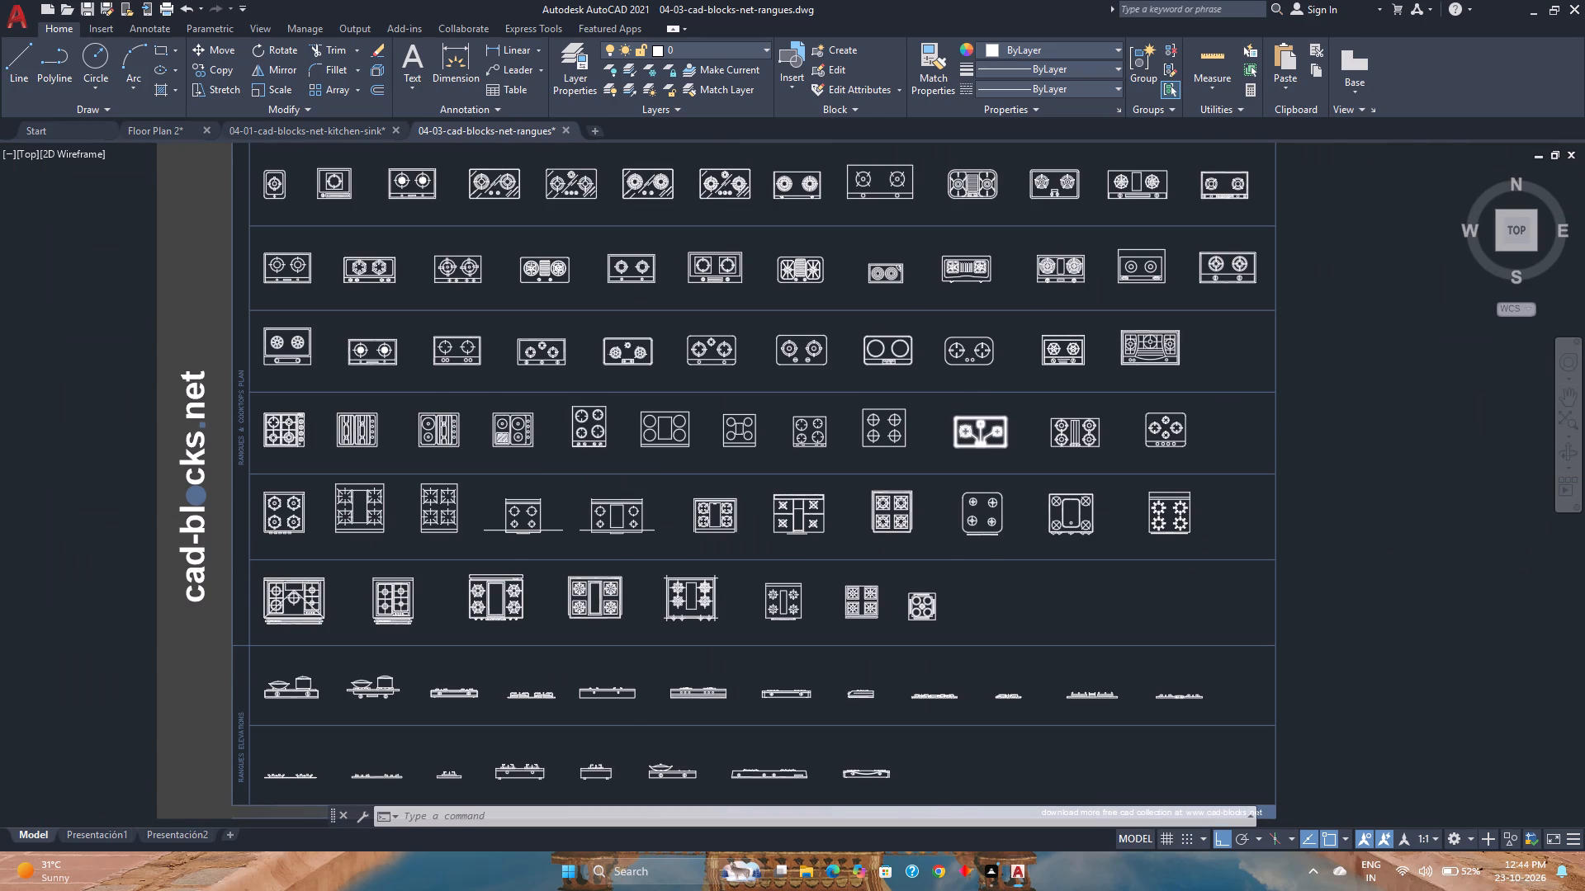
{"action": "scroll", "coordinate": [719, 482], "scroll_direction": "down", "scroll_amount": 1}
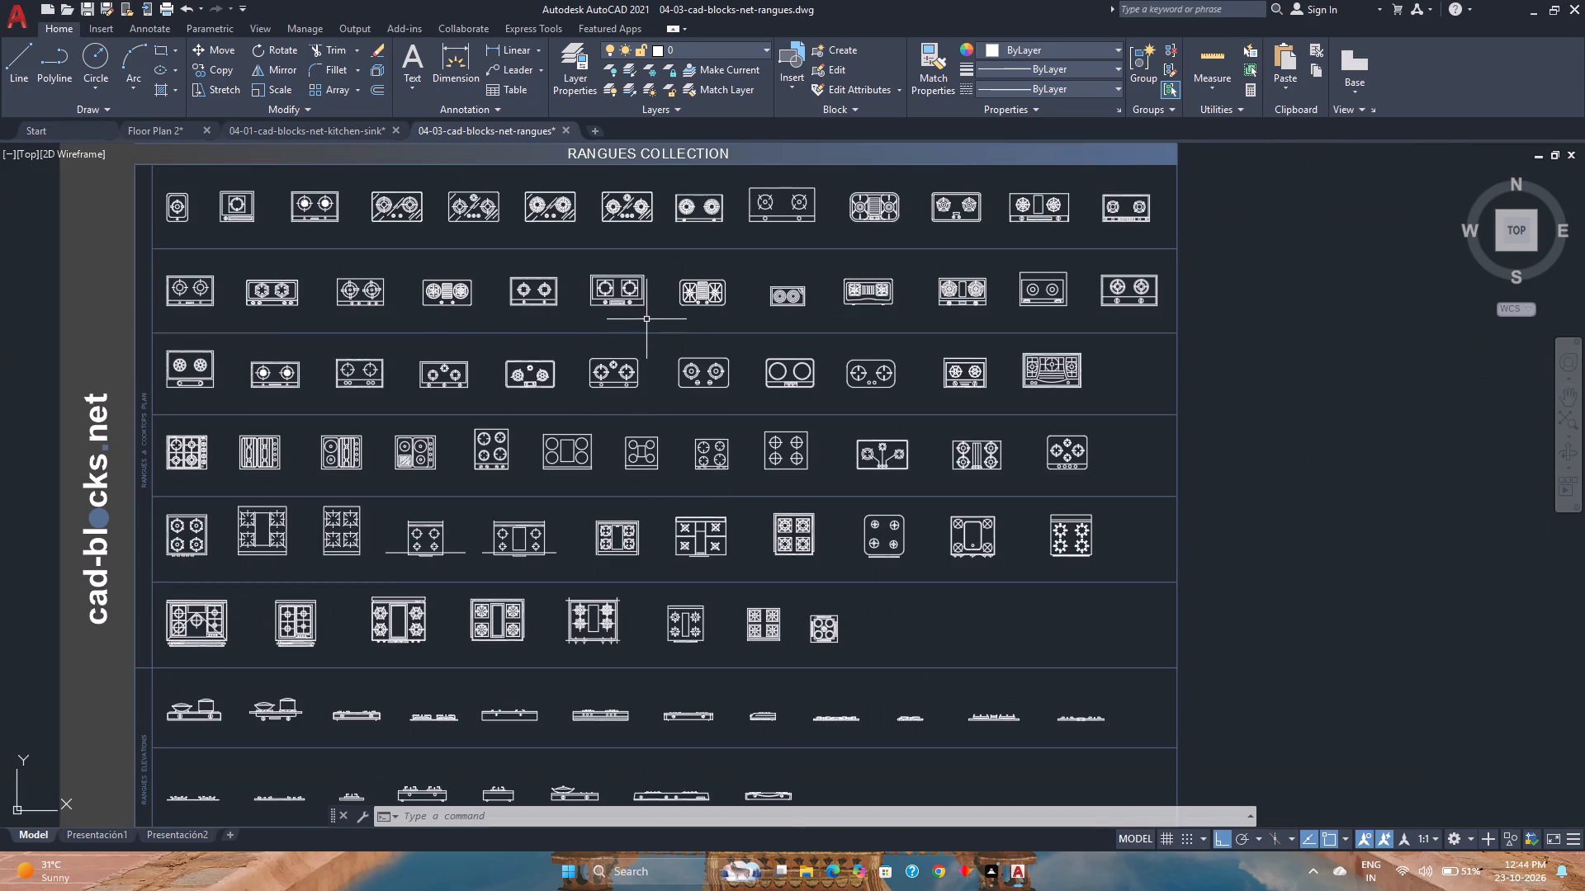
{"action": "left_click", "coordinate": [635, 373]}
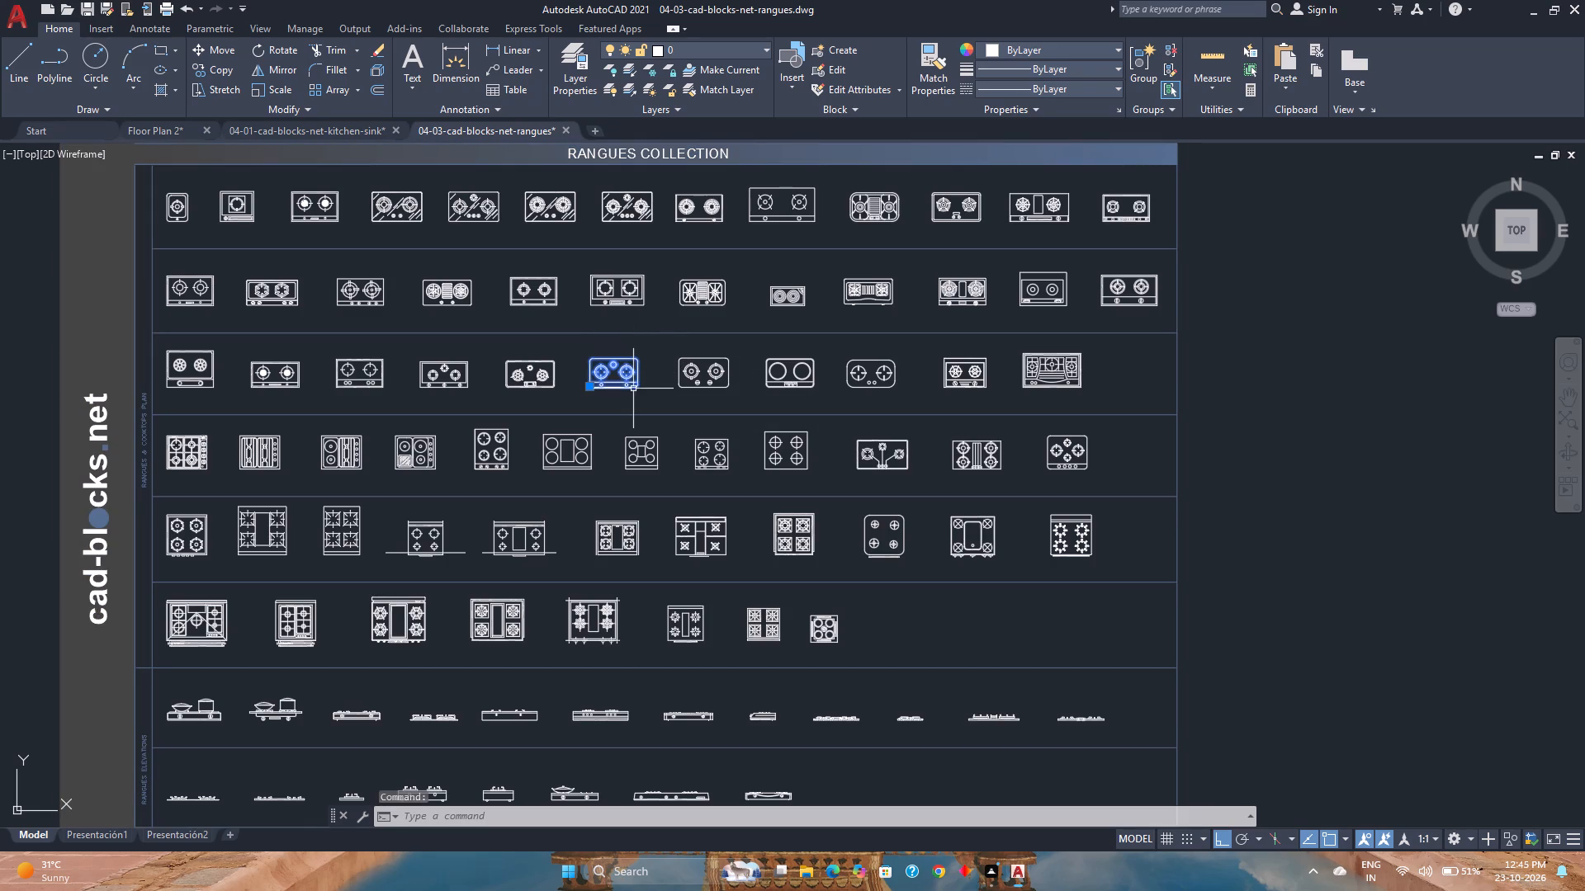
{"action": "key", "text": "ctrl+c"}
Paste the copied cooktop block into Floor Plan 2, in the empty area beside the two long vertical lines.
{"action": "left_click", "coordinate": [134, 130]}
{"action": "scroll", "coordinate": [953, 592], "scroll_direction": "up", "scroll_amount": 1}
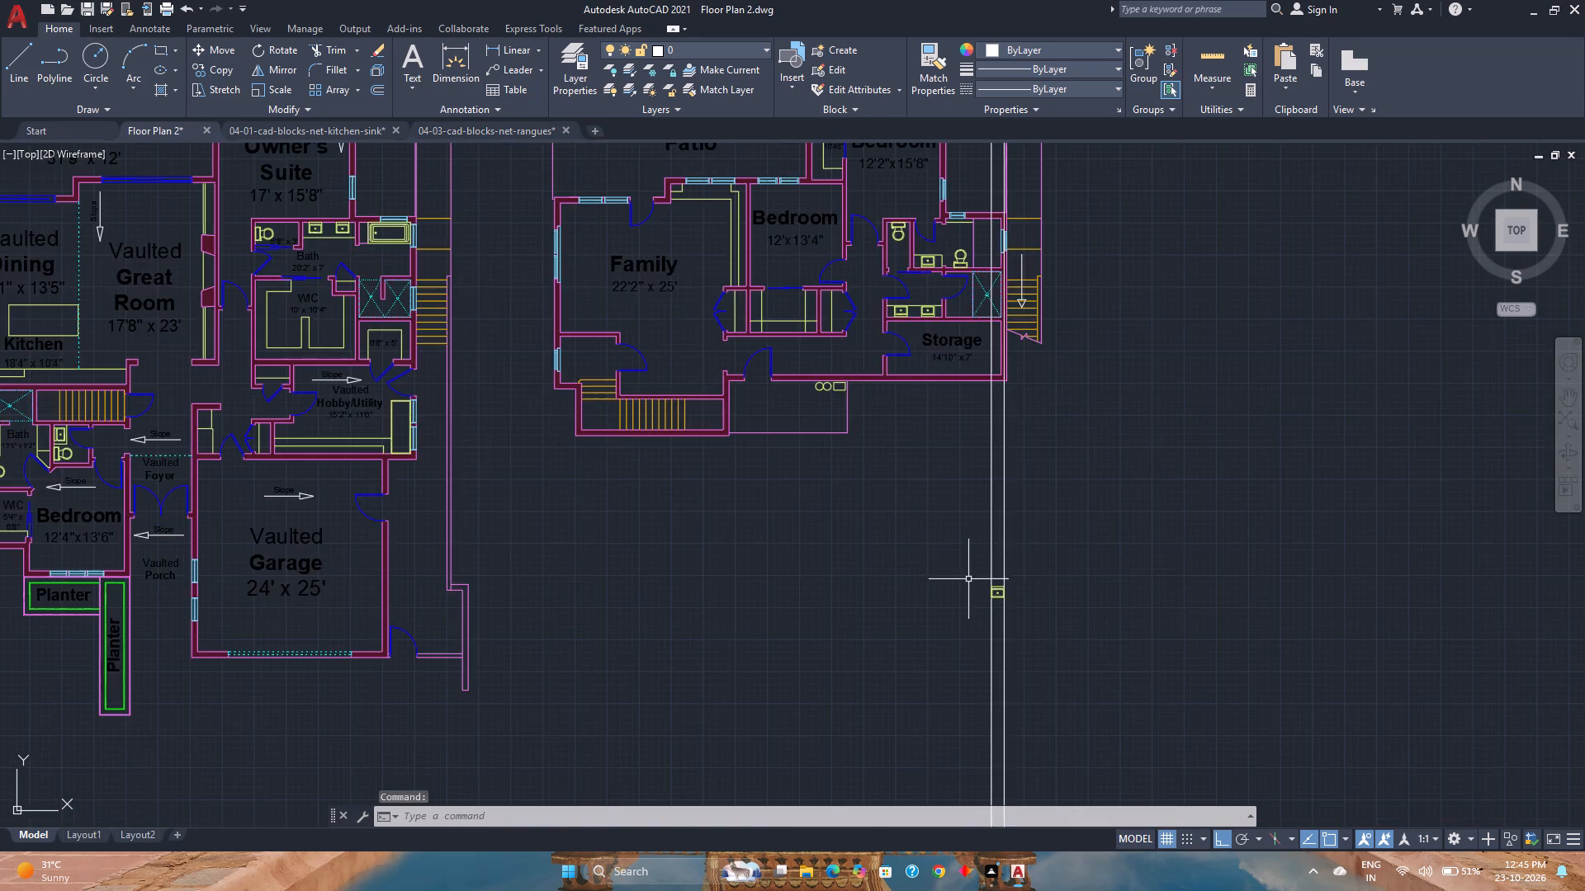
{"action": "scroll", "coordinate": [986, 567], "scroll_direction": "up", "scroll_amount": 3}
{"action": "key", "text": "ctrl+v"}
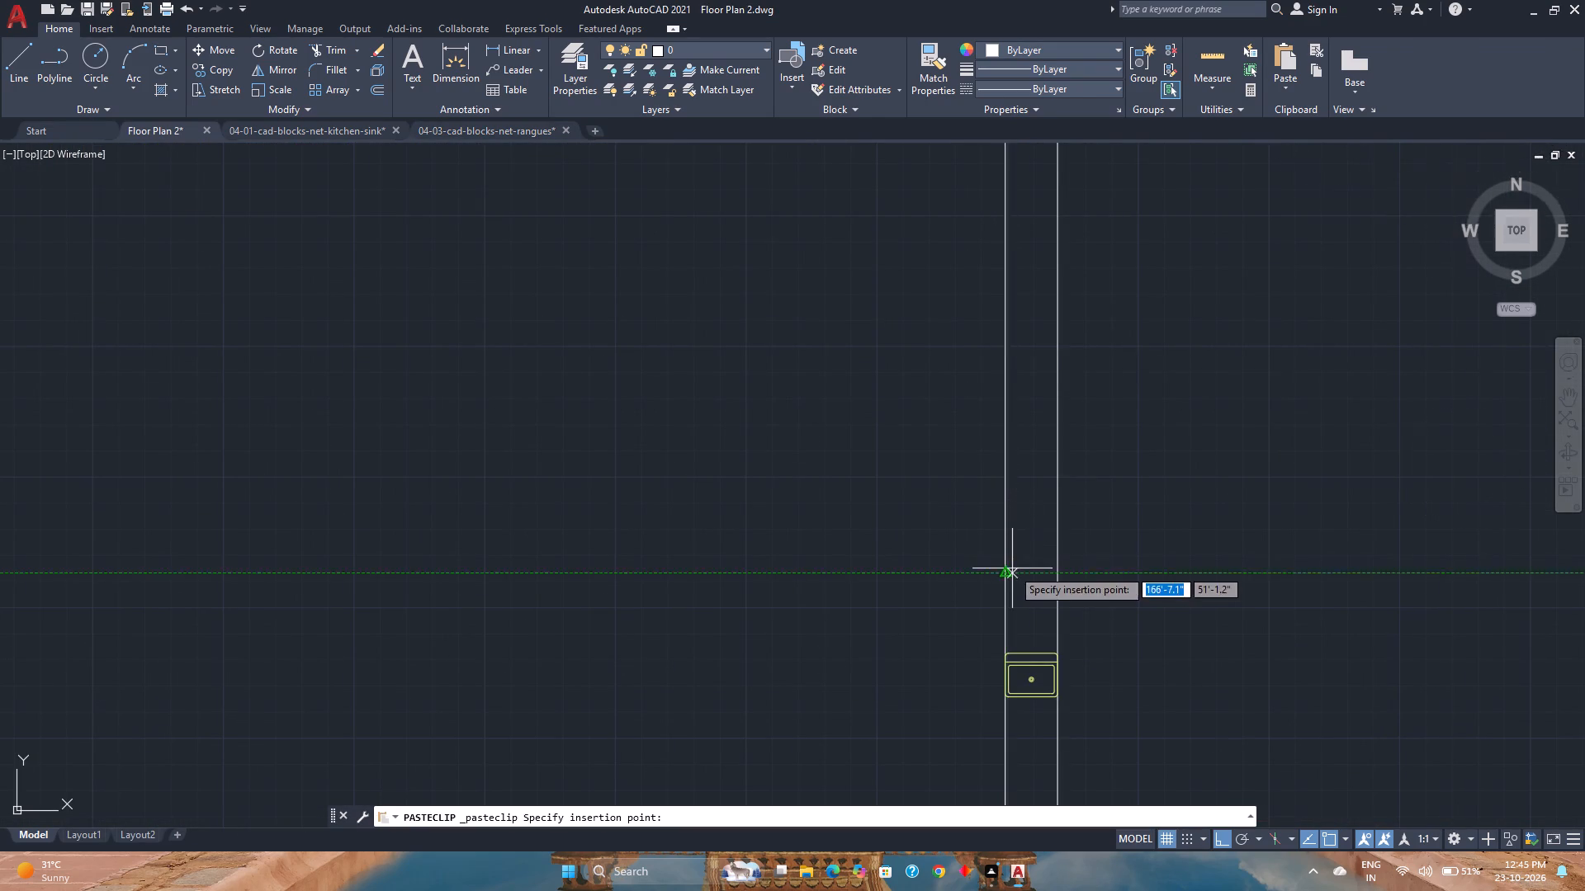
{"action": "left_click", "coordinate": [1133, 581]}
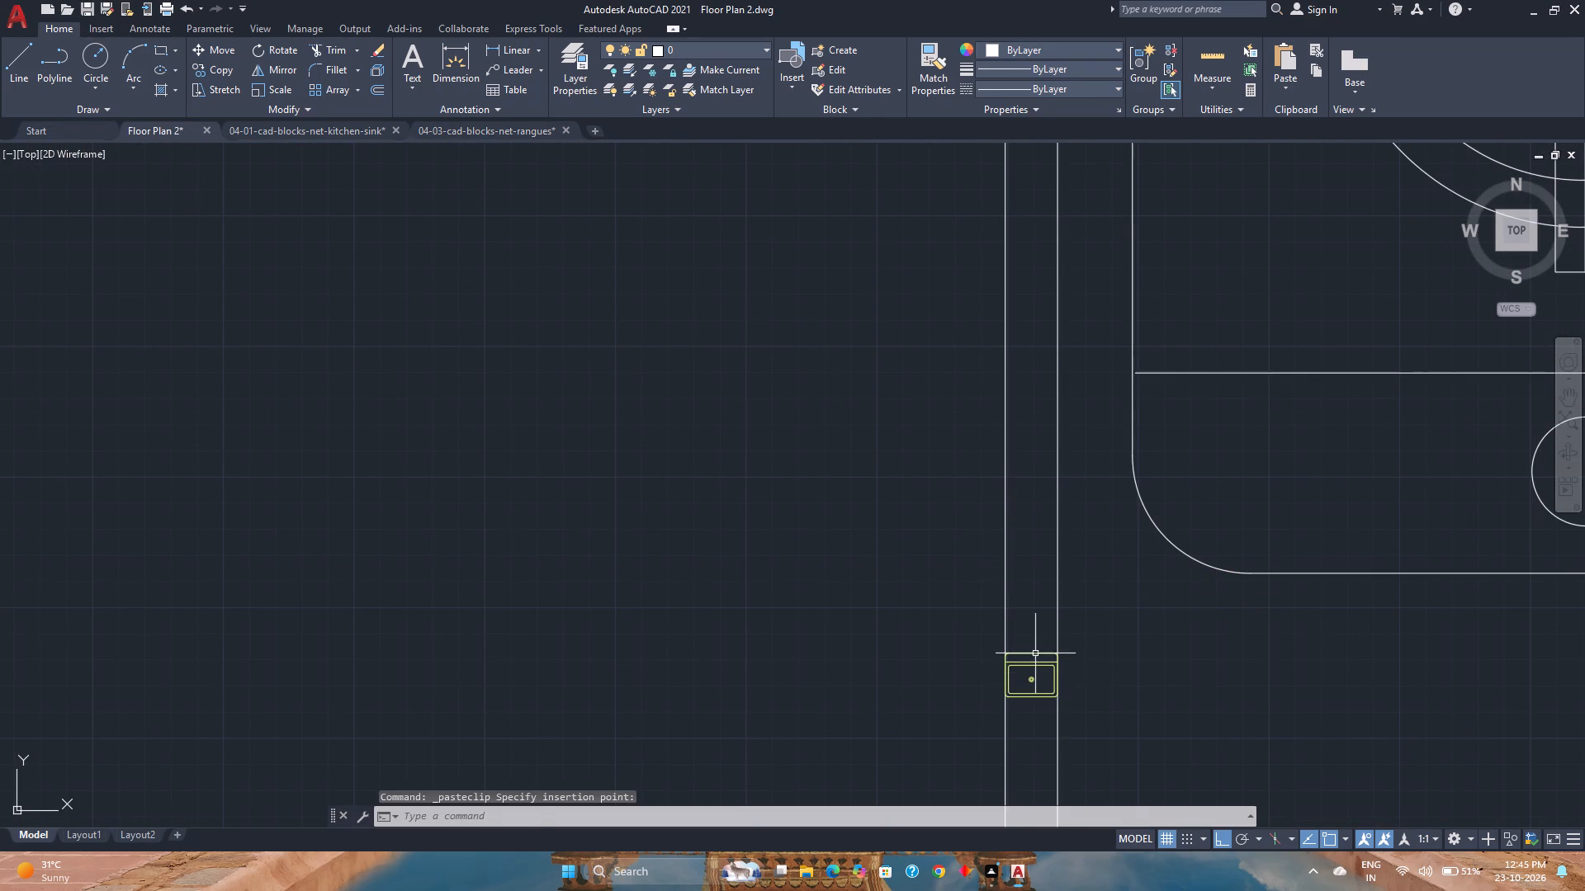
Delete the small yellow sink block placed between the two long vertical lines.
{"action": "left_click", "coordinate": [1033, 657]}
{"action": "key", "text": "Escape"}
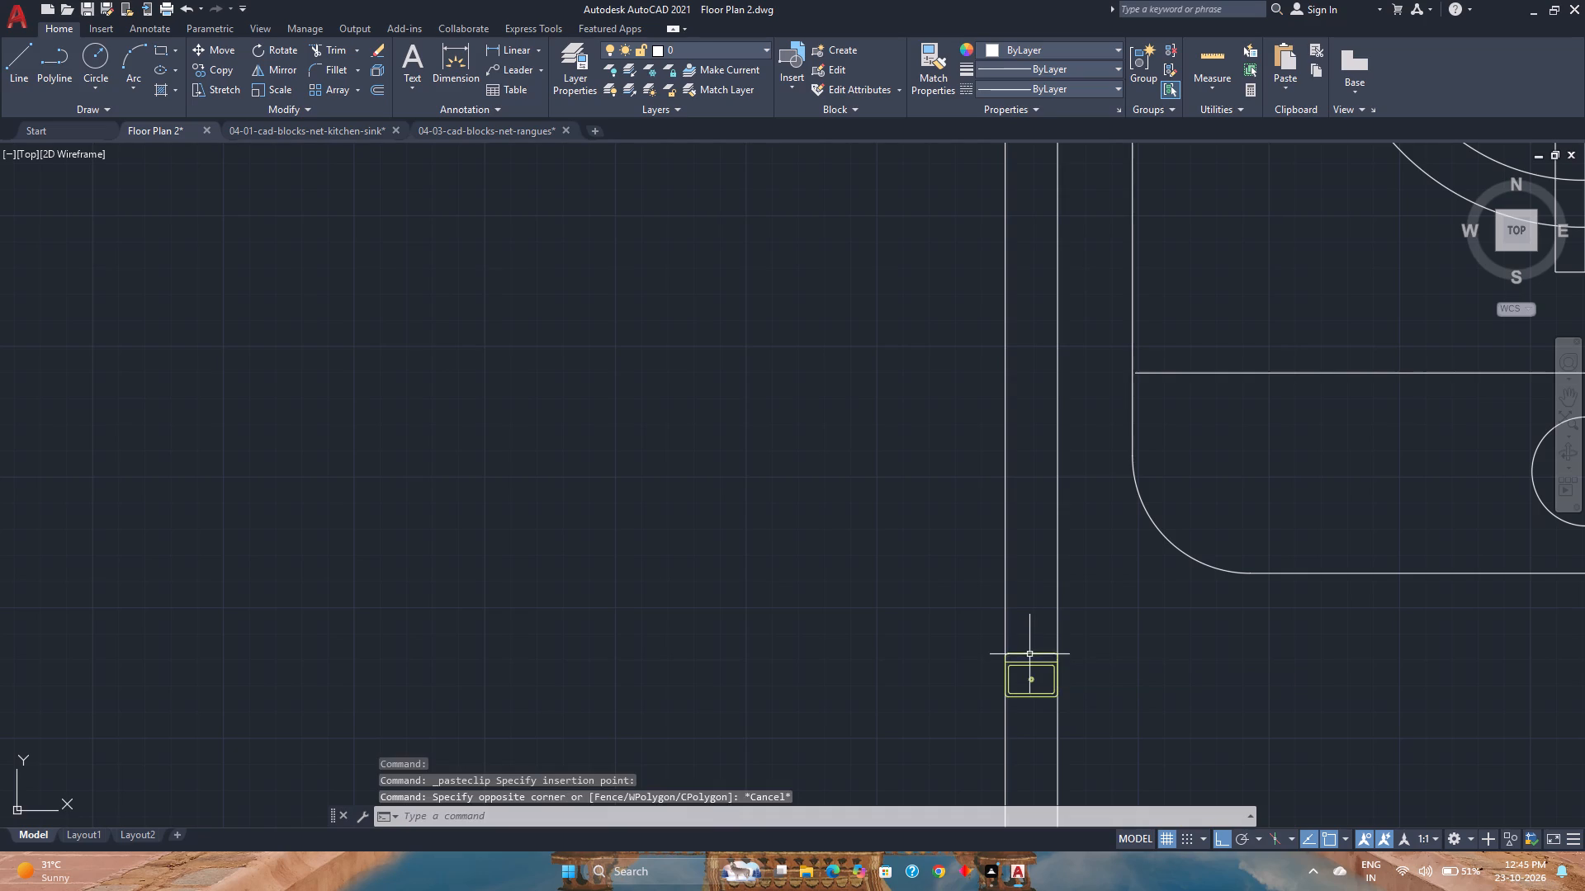
{"action": "left_click", "coordinate": [1029, 653]}
{"action": "key", "text": "Delete"}
Rotate the pasted three-burner cooktop block 90° counterclockwise, so its knobs face away from the two long vertical lines.
{"action": "scroll", "coordinate": [1029, 653], "scroll_direction": "down", "scroll_amount": 3}
{"action": "middle_click", "coordinate": [1025, 653]}
{"action": "middle_click_drag", "start_coordinate": [992, 668], "coordinate": [918, 697]}
{"action": "middle_click", "coordinate": [918, 697]}
{"action": "middle_click", "coordinate": [918, 697]}
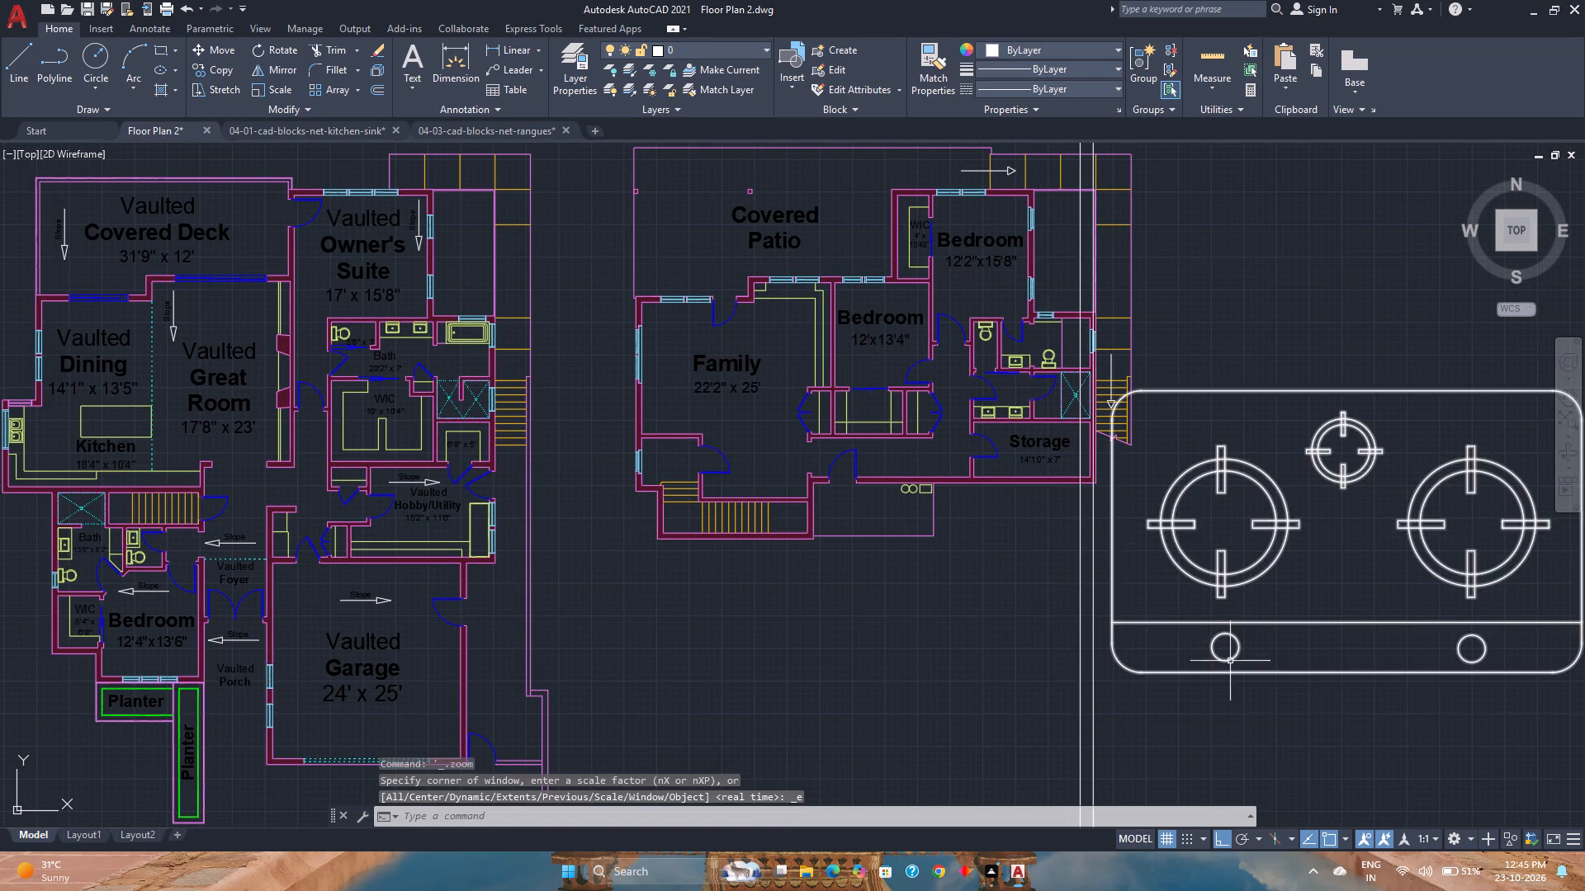
{"action": "left_click", "coordinate": [1231, 671]}
{"action": "middle_click_drag", "start_coordinate": [1212, 691], "coordinate": [1182, 694]}
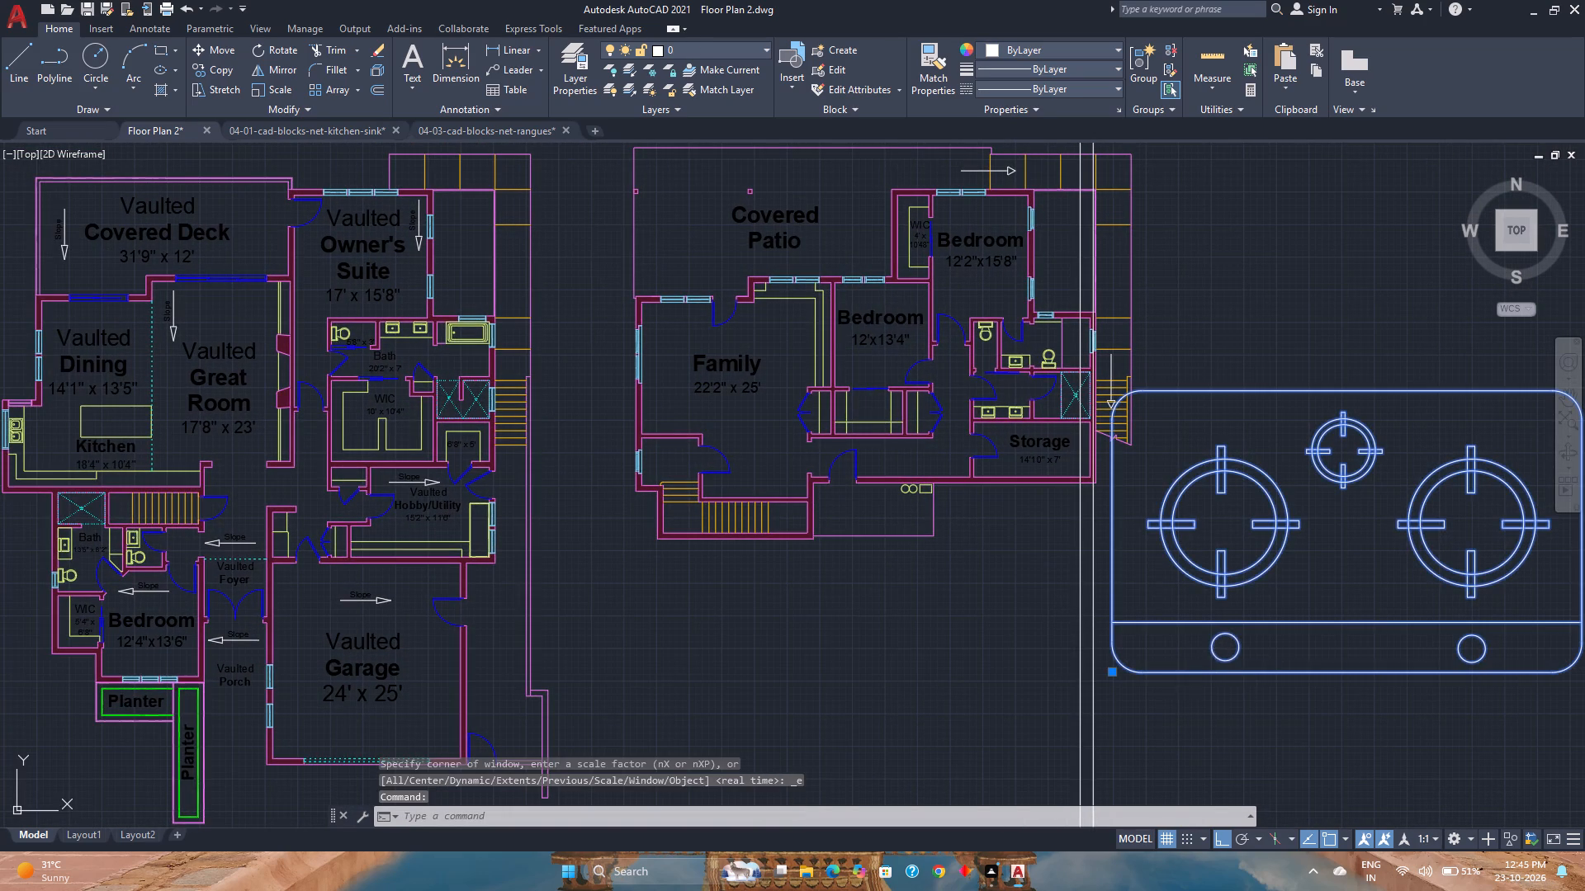
{"action": "middle_click_drag", "start_coordinate": [1182, 694], "coordinate": [912, 669]}
{"action": "left_click", "coordinate": [285, 51]}
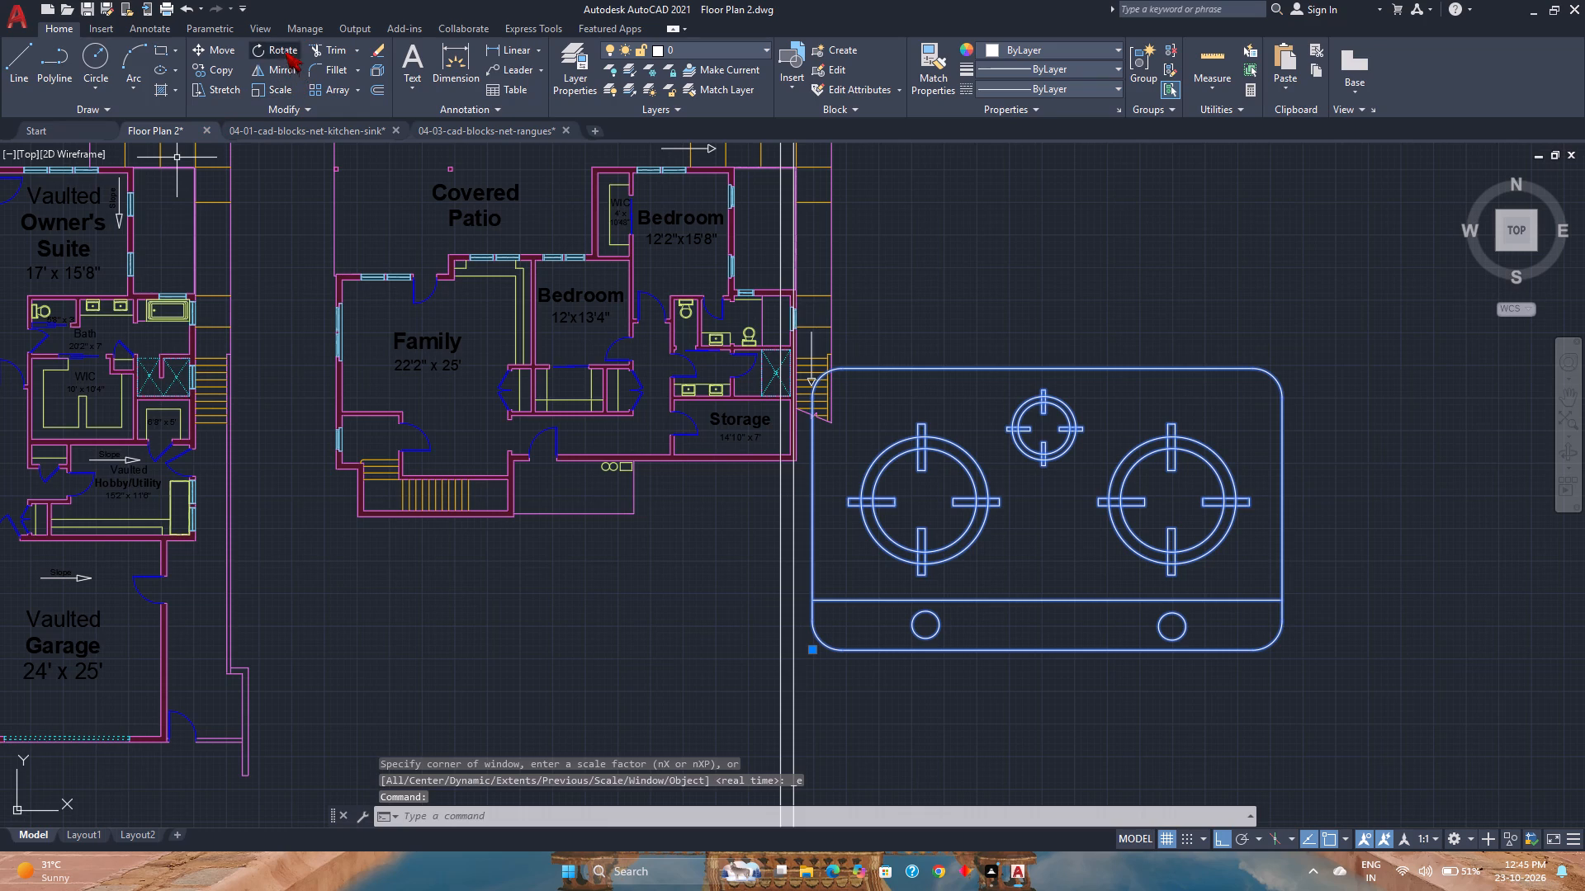
{"action": "left_click", "coordinate": [1057, 654]}
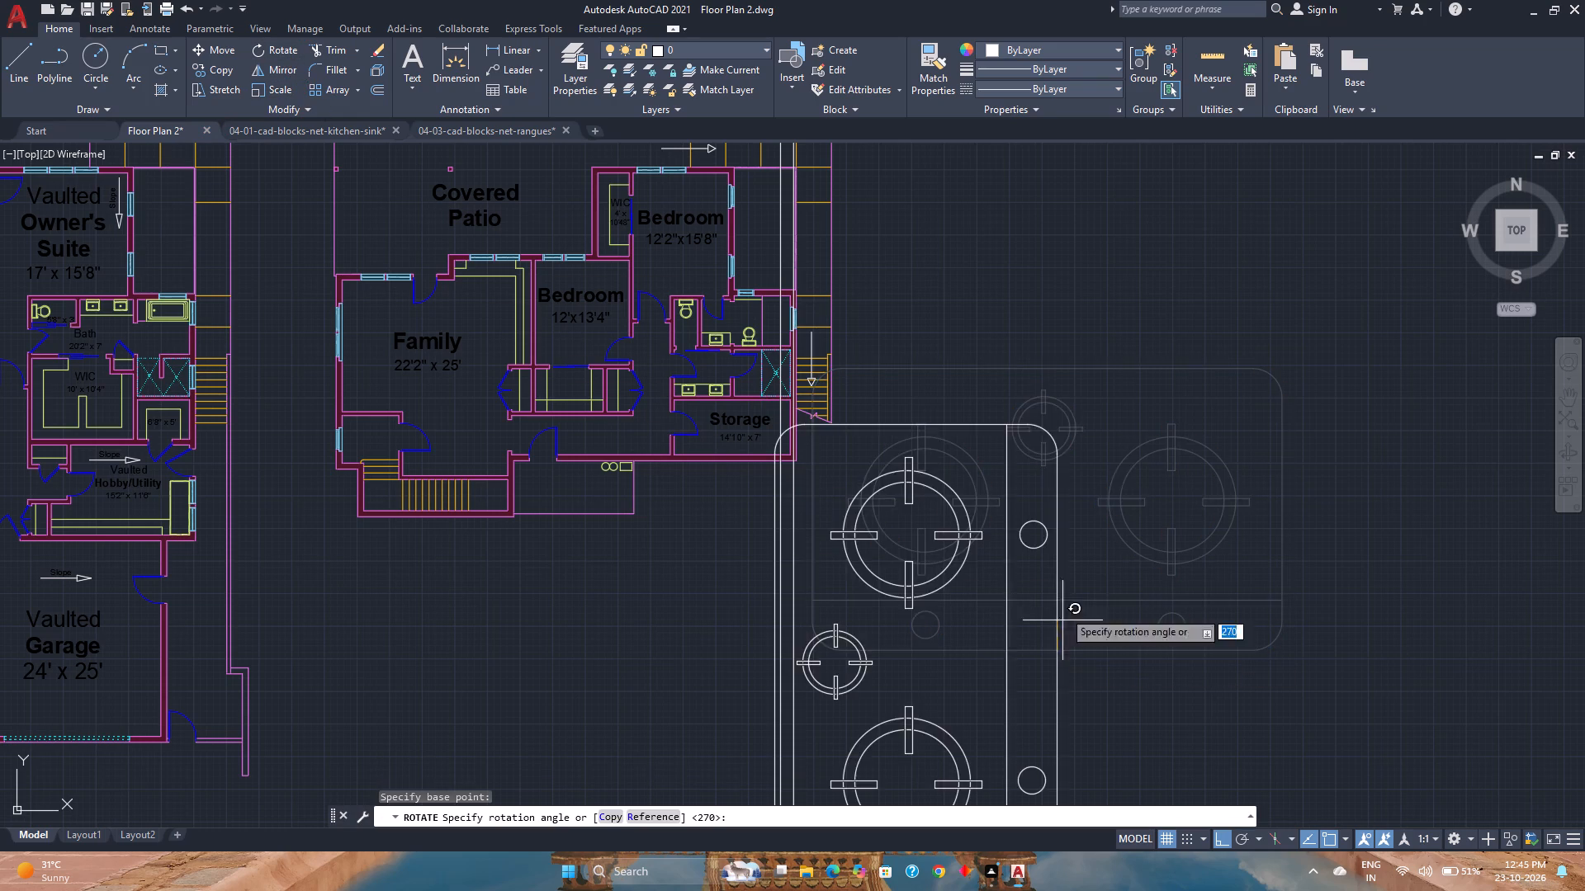
{"action": "left_click", "coordinate": [1023, 349]}
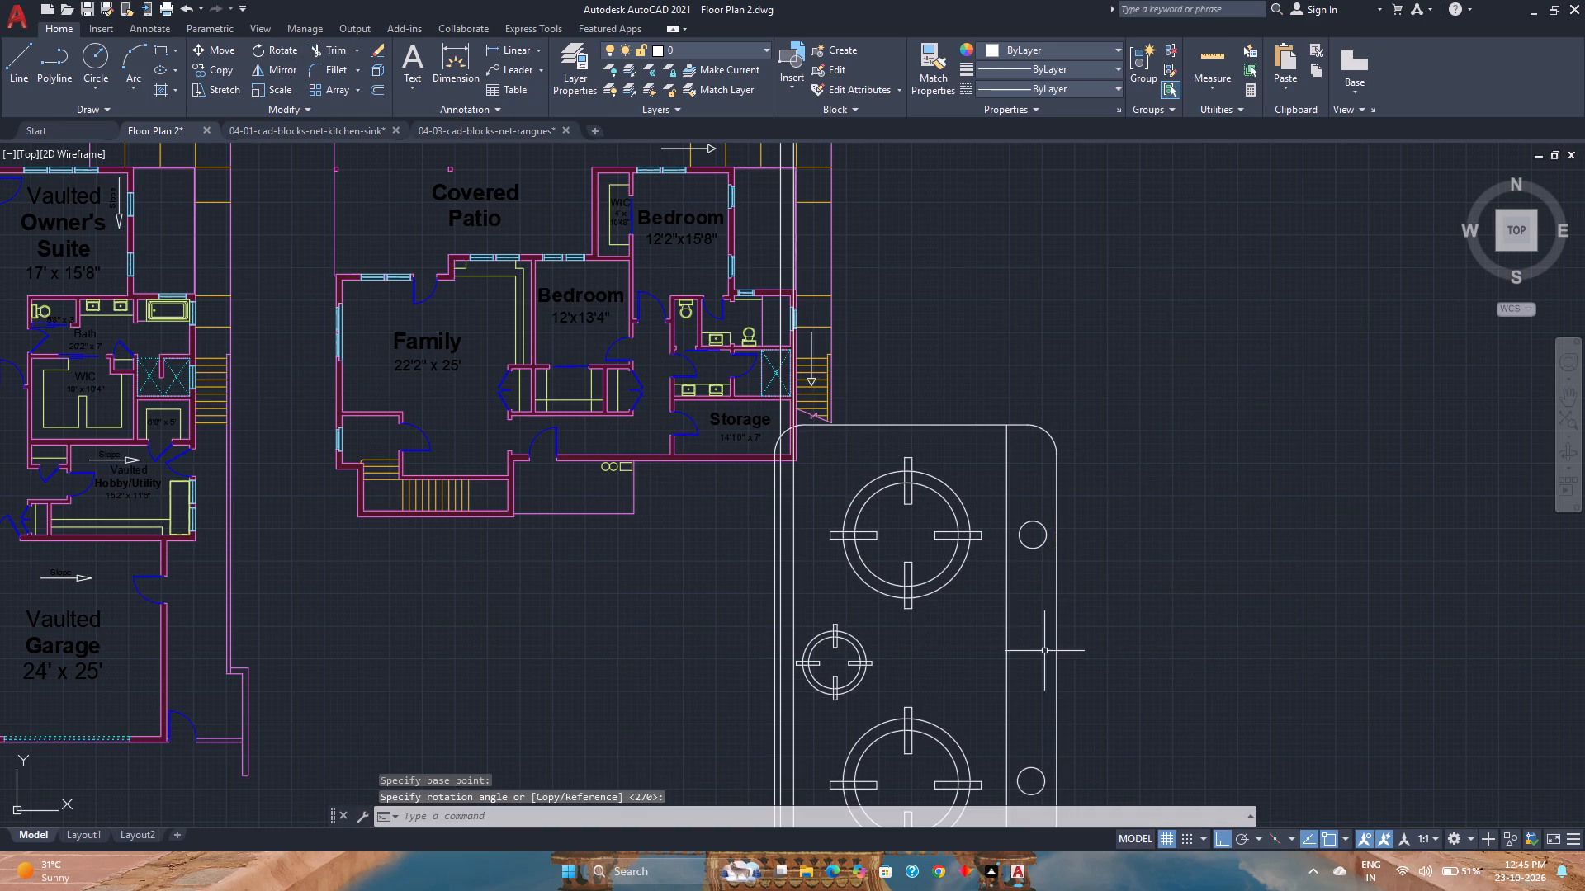
Move the cooktop block horizontally so its burner-side long edge lies on the outer of the two long vertical lines.
{"action": "middle_click_drag", "start_coordinate": [1042, 651], "coordinate": [1000, 490]}
{"action": "middle_click", "coordinate": [1000, 480]}
{"action": "scroll", "coordinate": [923, 702], "scroll_direction": "up", "scroll_amount": 2}
{"action": "middle_click", "coordinate": [921, 703]}
{"action": "middle_click_drag", "start_coordinate": [920, 700], "coordinate": [980, 582]}
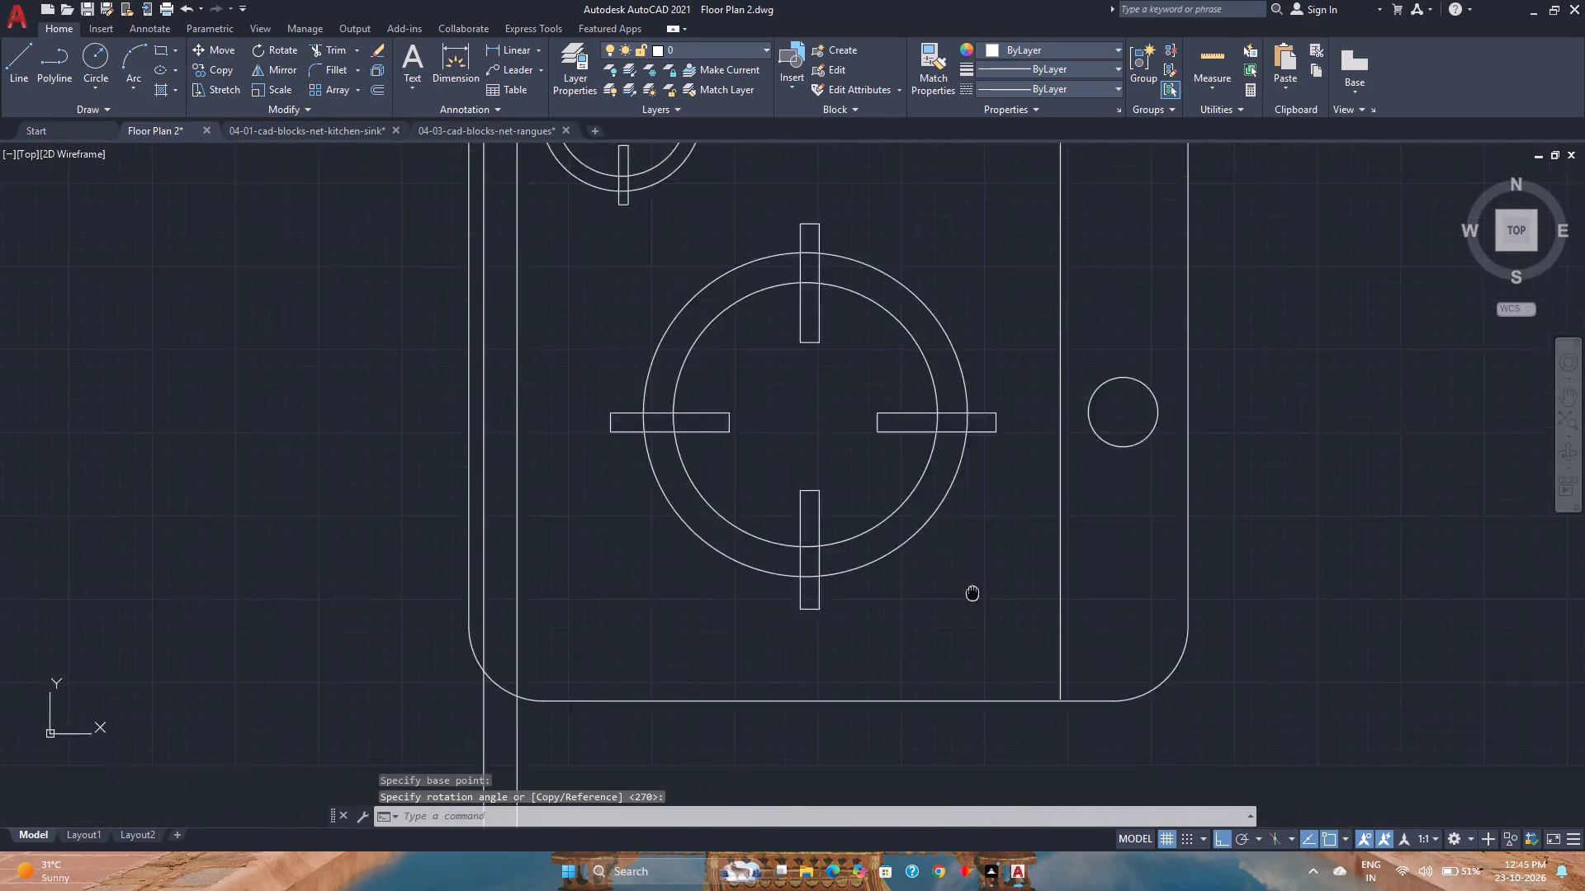
{"action": "middle_click_drag", "start_coordinate": [980, 582], "coordinate": [995, 561]}
{"action": "left_click", "coordinate": [827, 634]}
{"action": "left_click", "coordinate": [821, 638]}
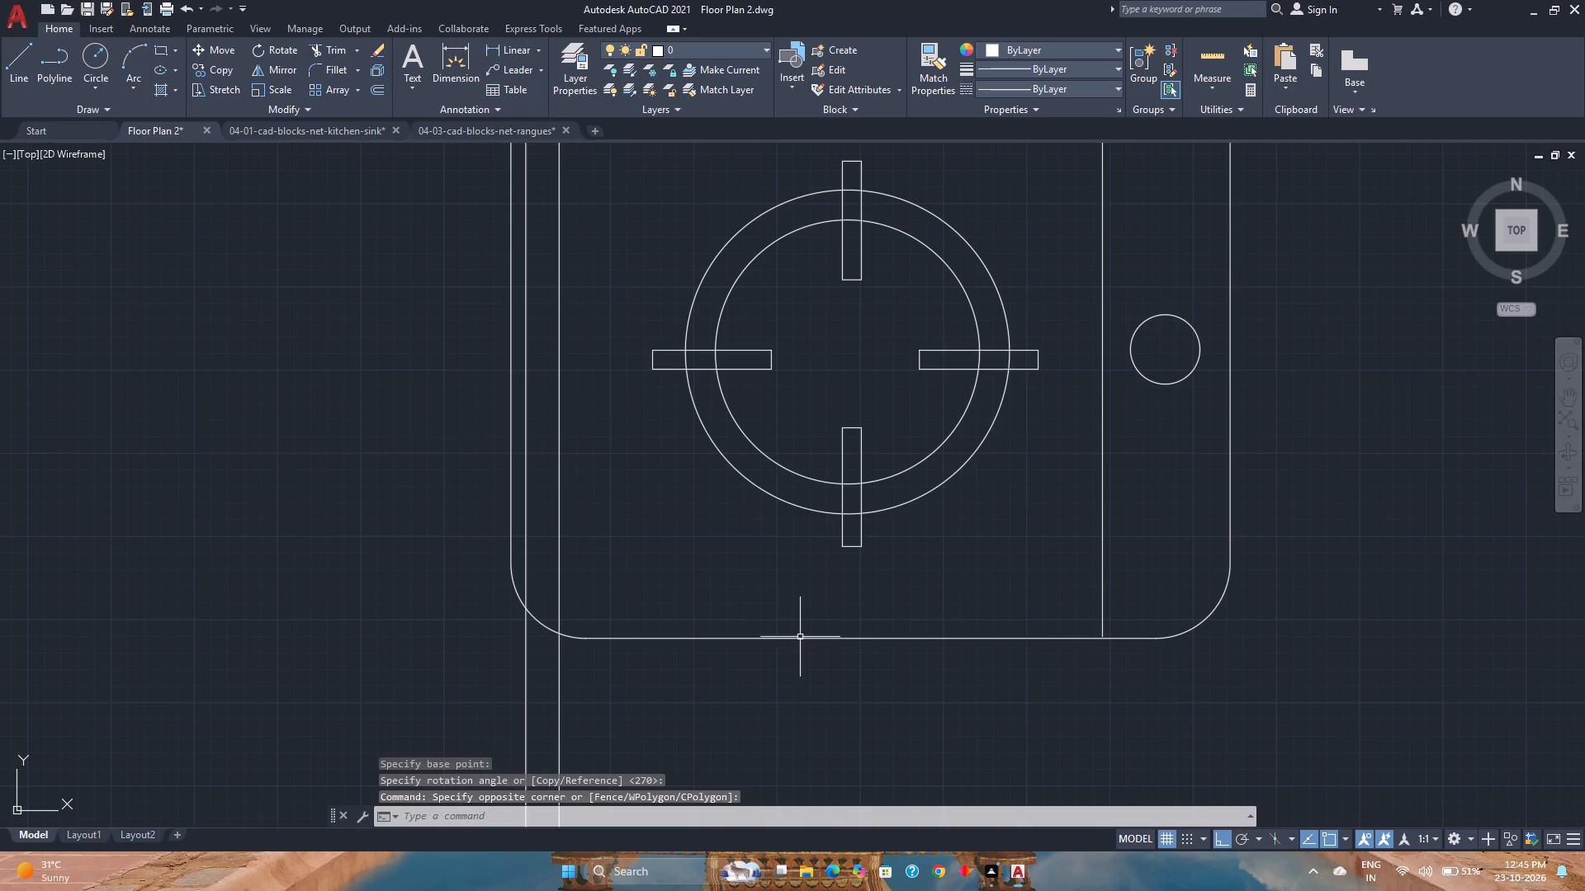
{"action": "left_click", "coordinate": [800, 637]}
{"action": "key", "text": "m"}
{"action": "key", "text": "Return"}
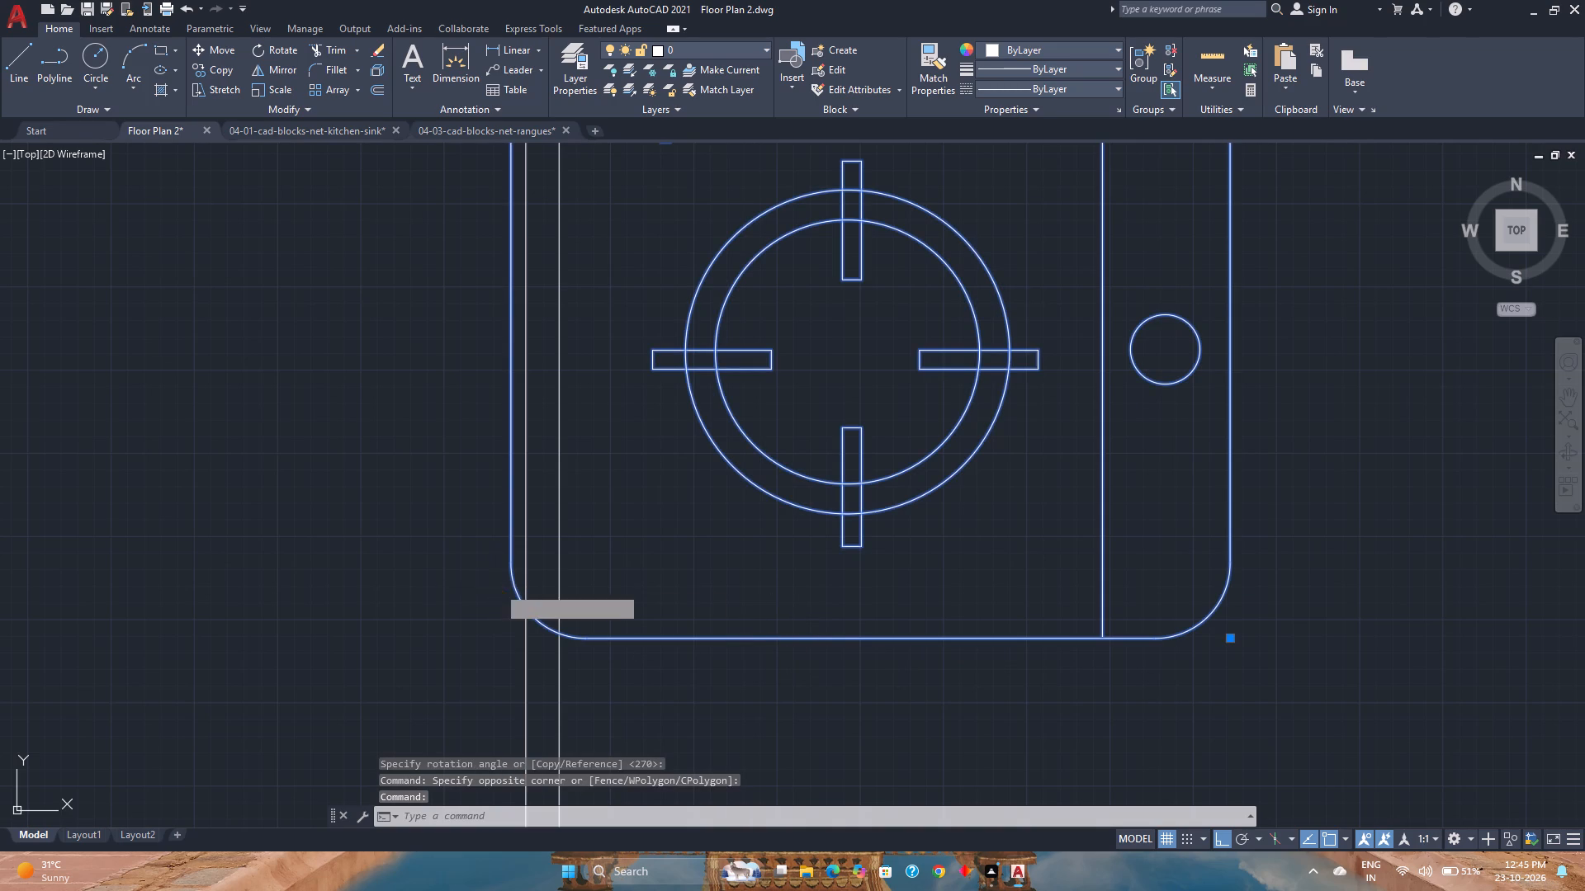
{"action": "left_click", "coordinate": [513, 563]}
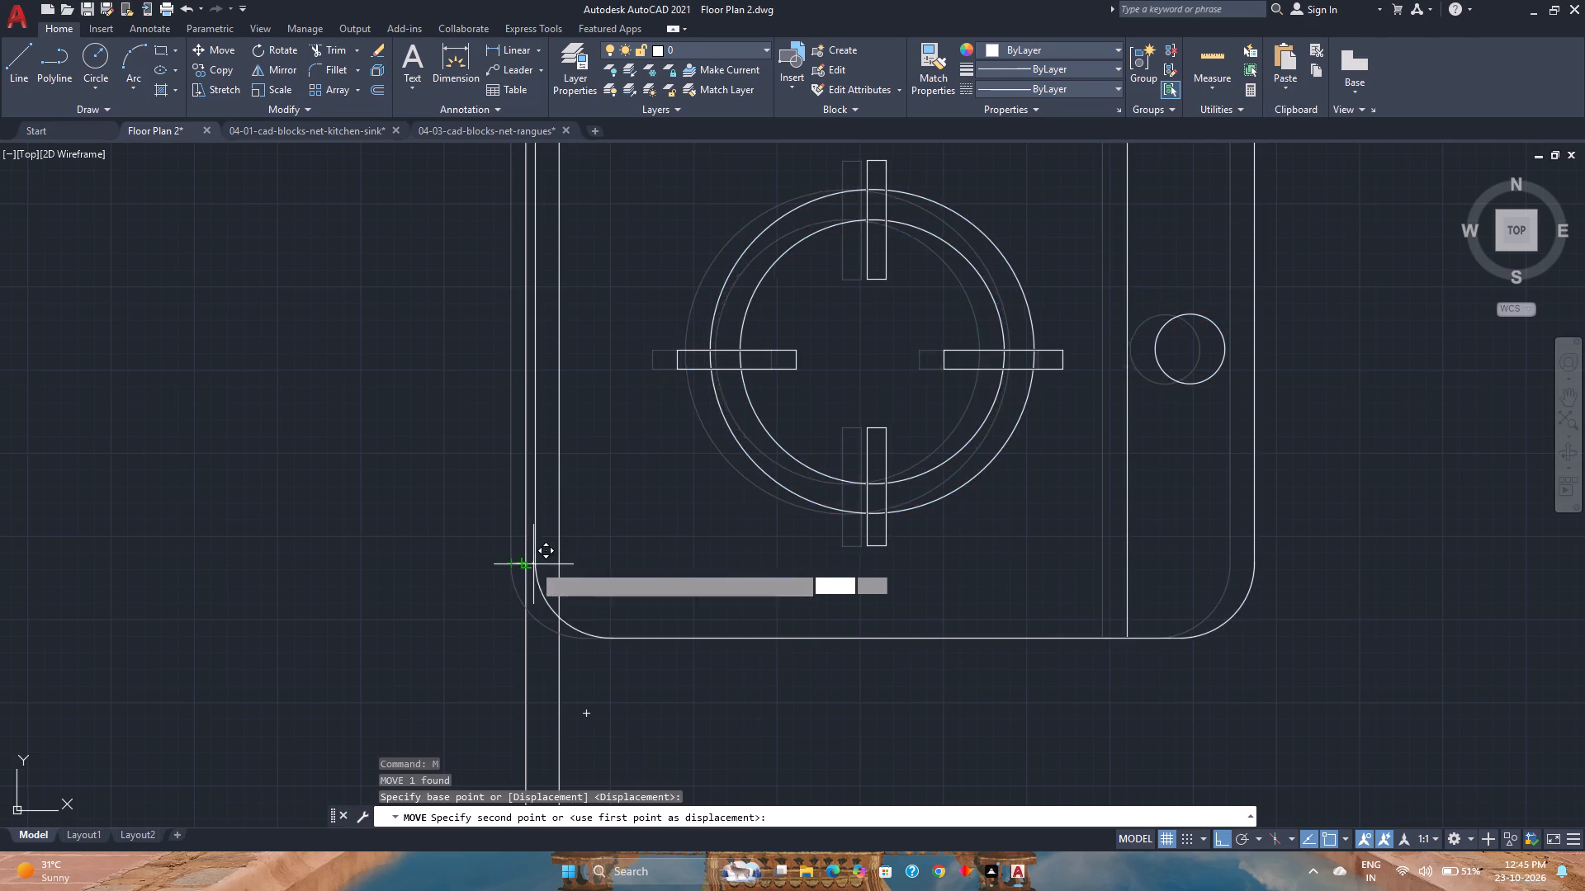
{"action": "scroll", "coordinate": [523, 564], "scroll_direction": "up", "scroll_amount": 3}
{"action": "left_click", "coordinate": [523, 564]}
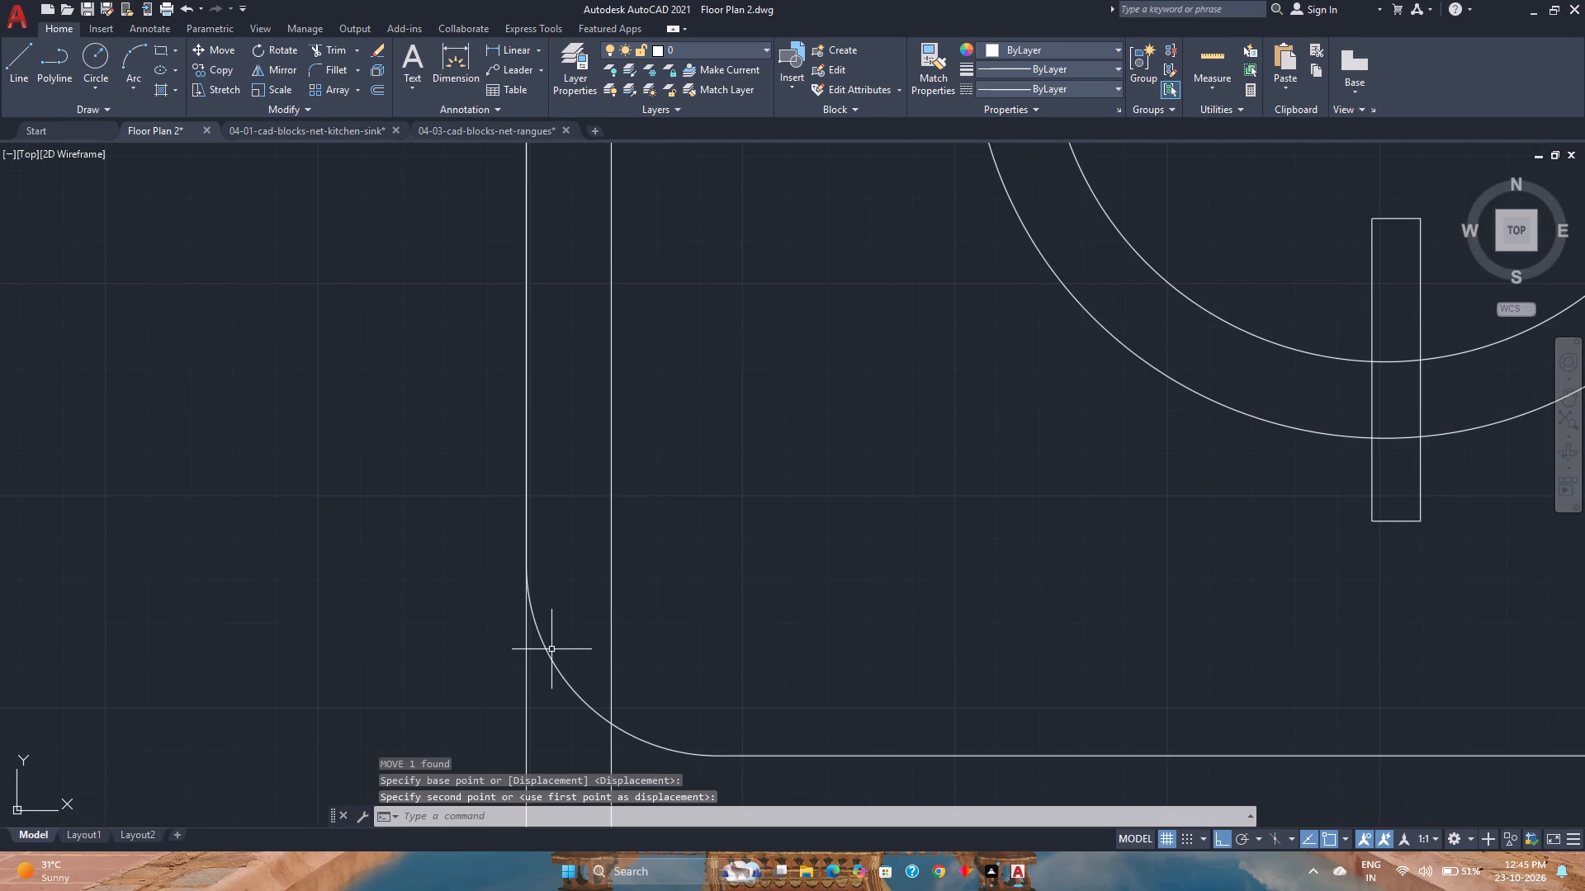
Scale the cooktop block by reference from its lower burner-side edge endpoint, so its width fits exactly between the two vertical lines.
{"action": "left_click", "coordinate": [547, 653]}
{"action": "type", "text": "sca"}
{"action": "key", "text": "Return"}
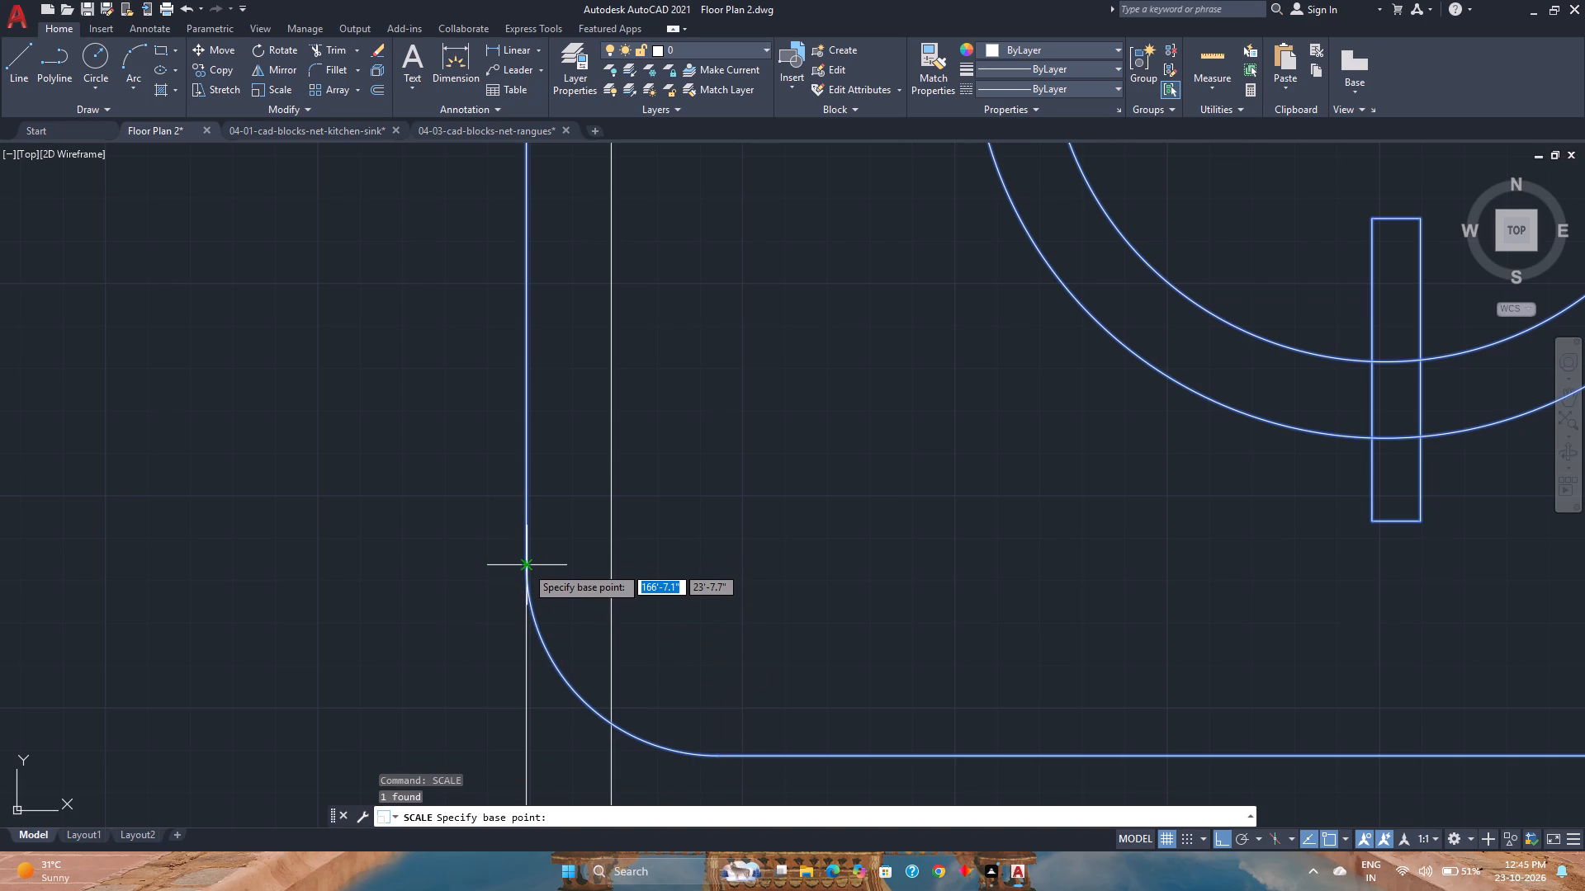
{"action": "left_click", "coordinate": [526, 569]}
{"action": "scroll", "coordinate": [526, 569], "scroll_direction": "down", "scroll_amount": 3}
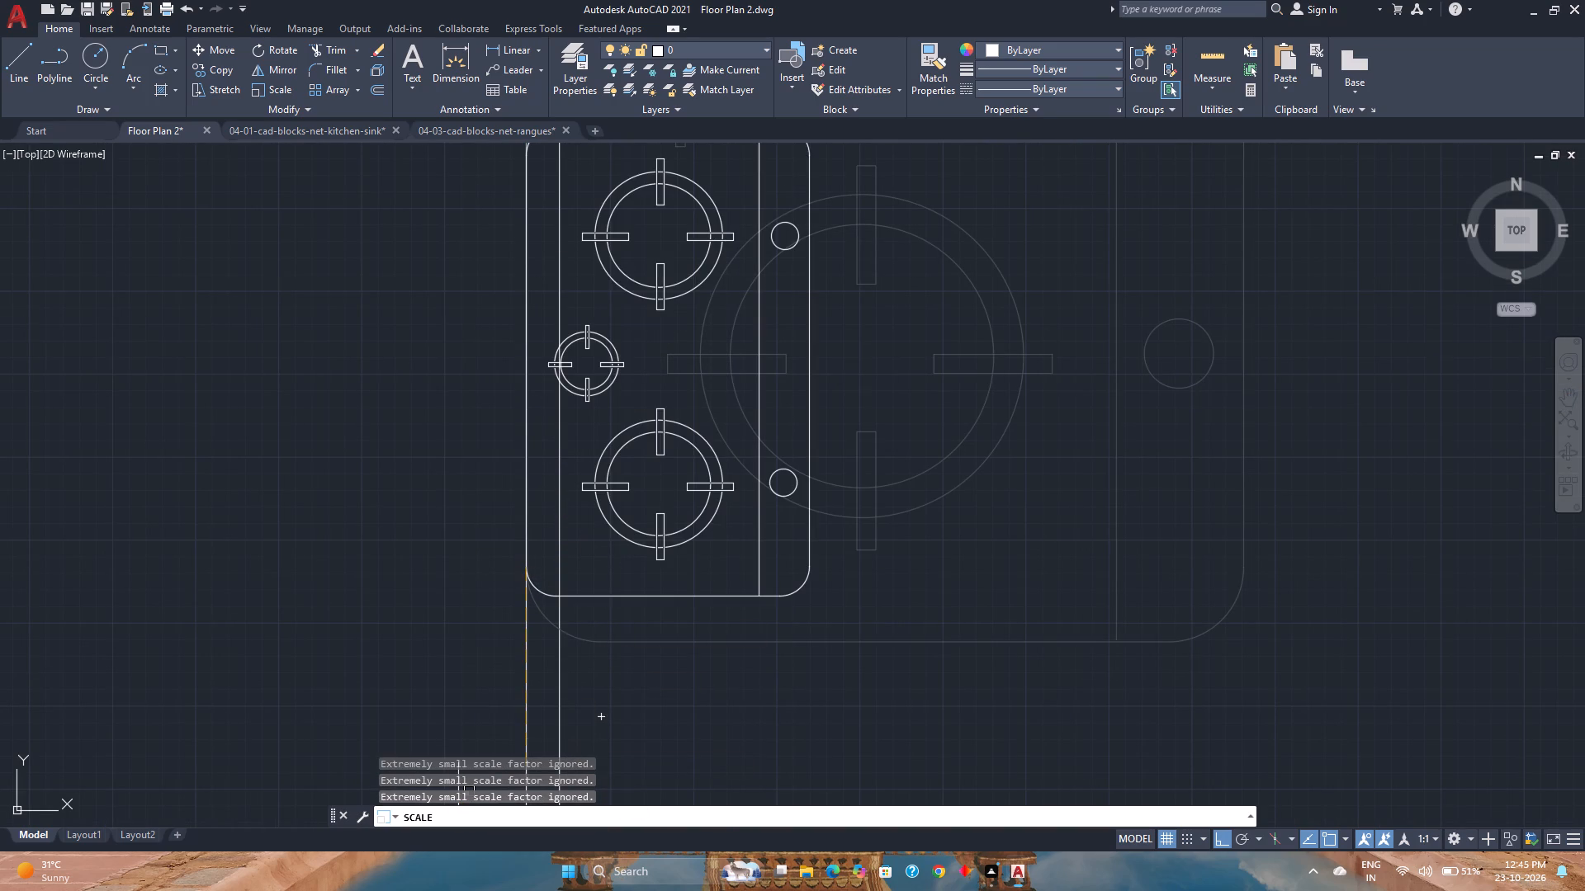
{"action": "key", "text": "r"}
{"action": "key", "text": "e"}
{"action": "key", "text": "f"}
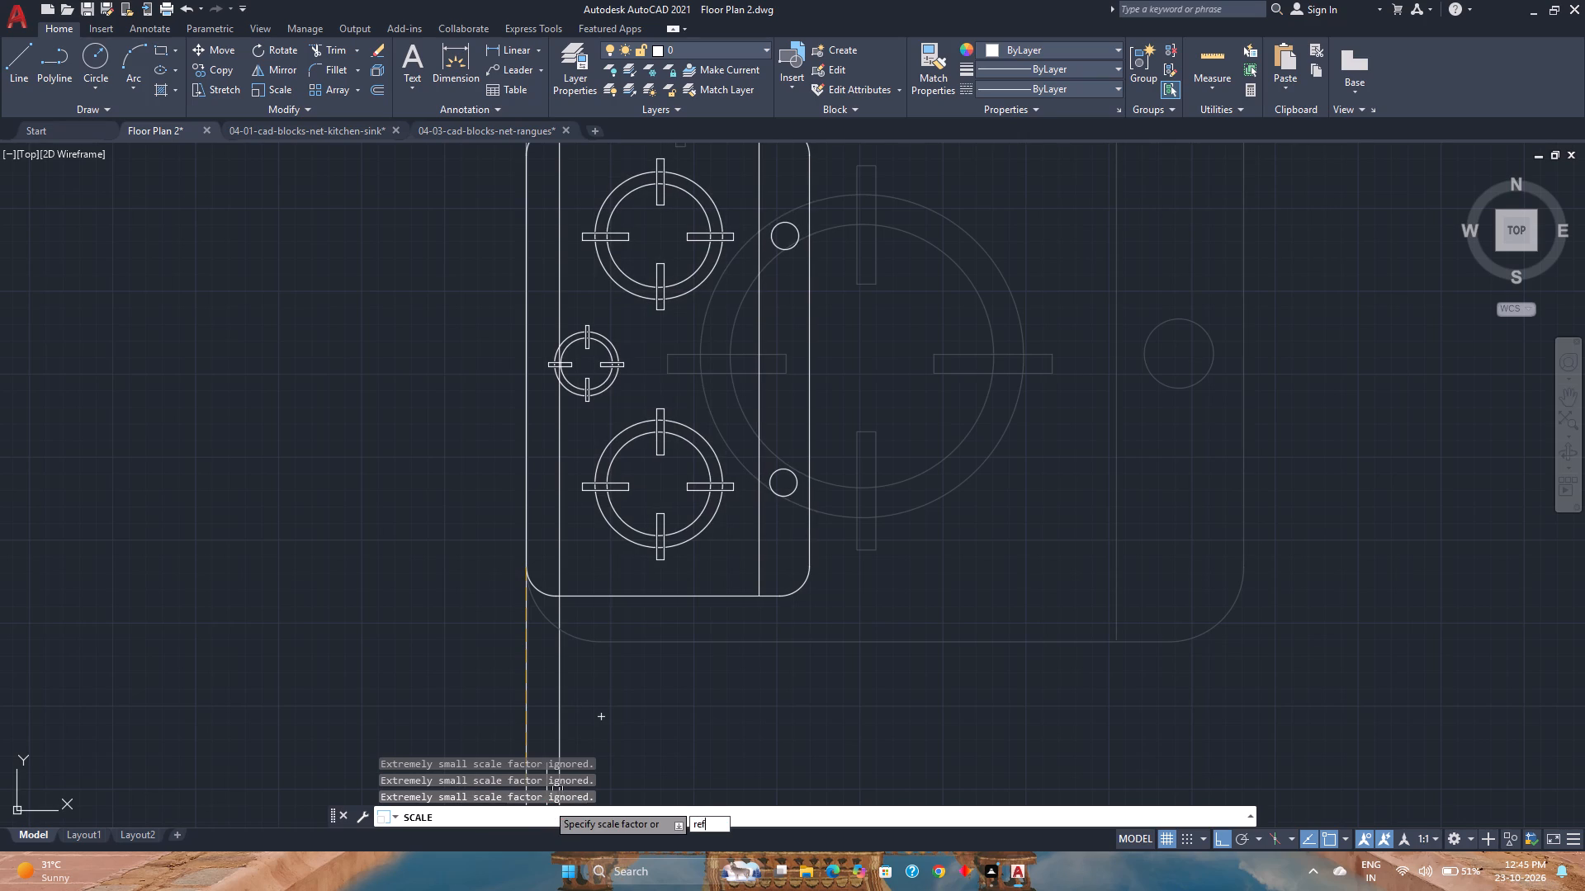
{"action": "key", "text": "e"}
{"action": "key", "text": "BackSpace"}
{"action": "key", "text": "BackSpace"}
{"action": "key", "text": "BackSpace"}
{"action": "key", "text": "Return"}
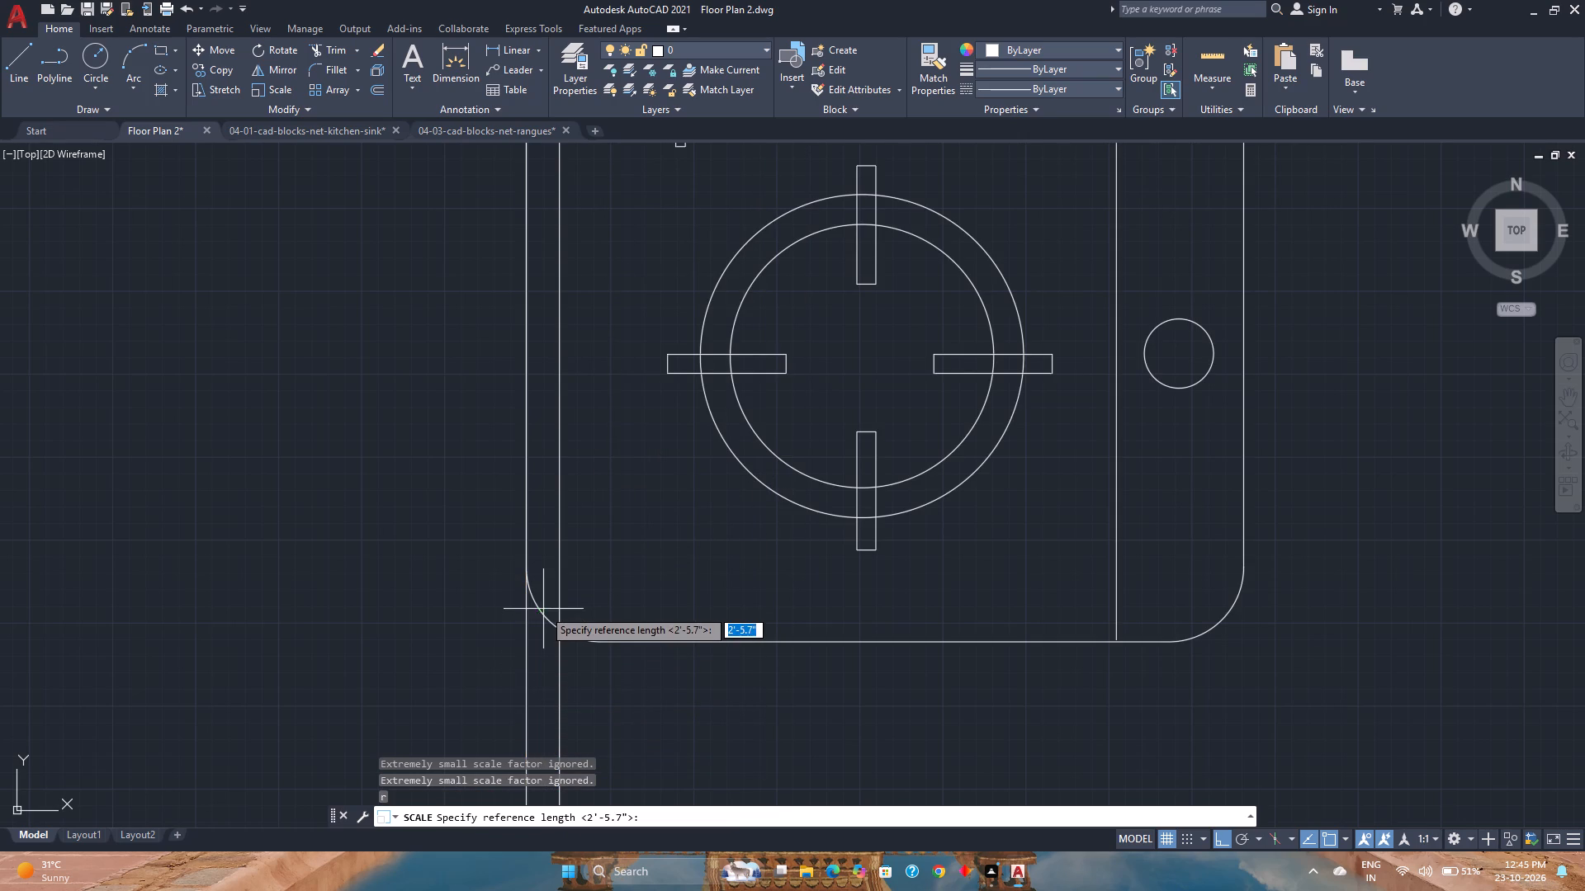
{"action": "left_click", "coordinate": [528, 570]}
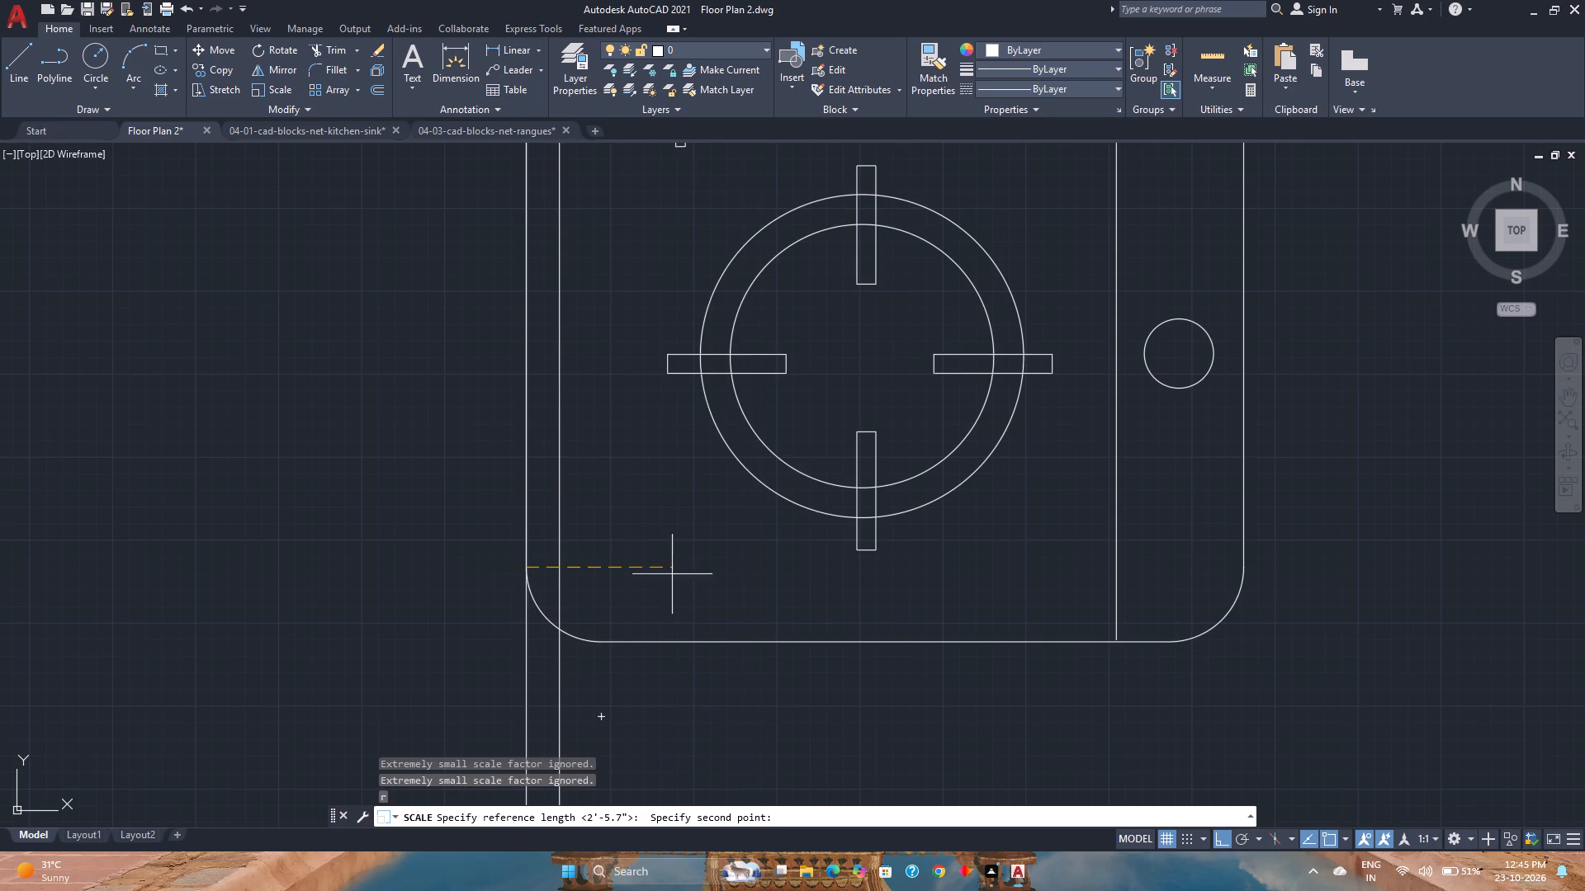
{"action": "left_click", "coordinate": [1244, 569]}
{"action": "scroll", "coordinate": [575, 579], "scroll_direction": "up", "scroll_amount": 3}
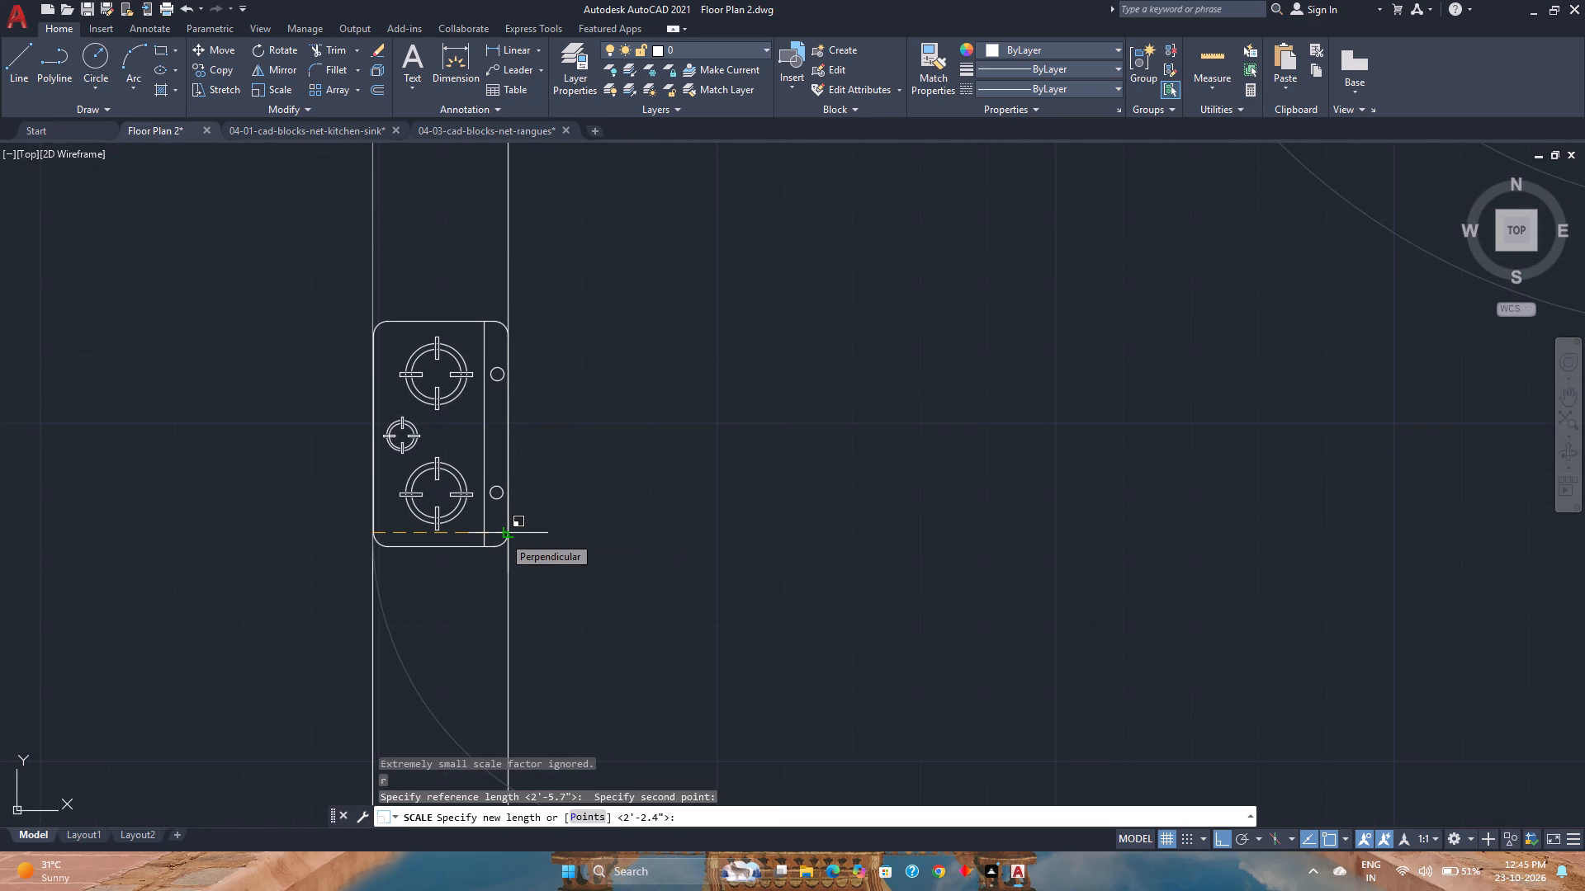
{"action": "scroll", "coordinate": [503, 535], "scroll_direction": "up", "scroll_amount": 2}
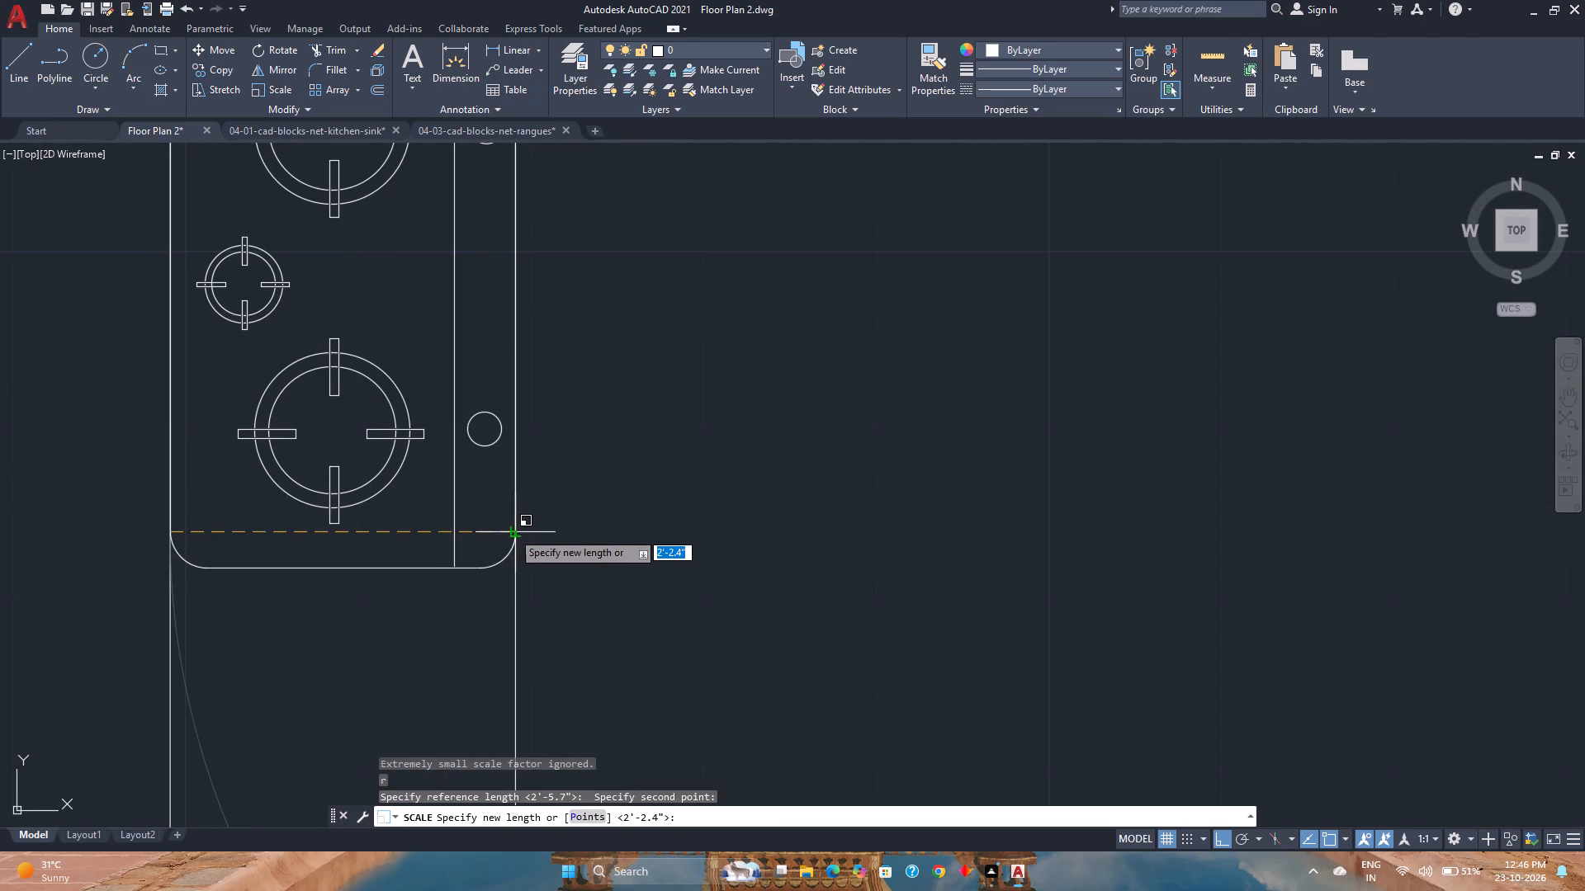
{"action": "left_click", "coordinate": [512, 531]}
Rotate the scaled cooktop block another 90° counterclockwise about its middle, so the knobs face up.
{"action": "left_click", "coordinate": [452, 568]}
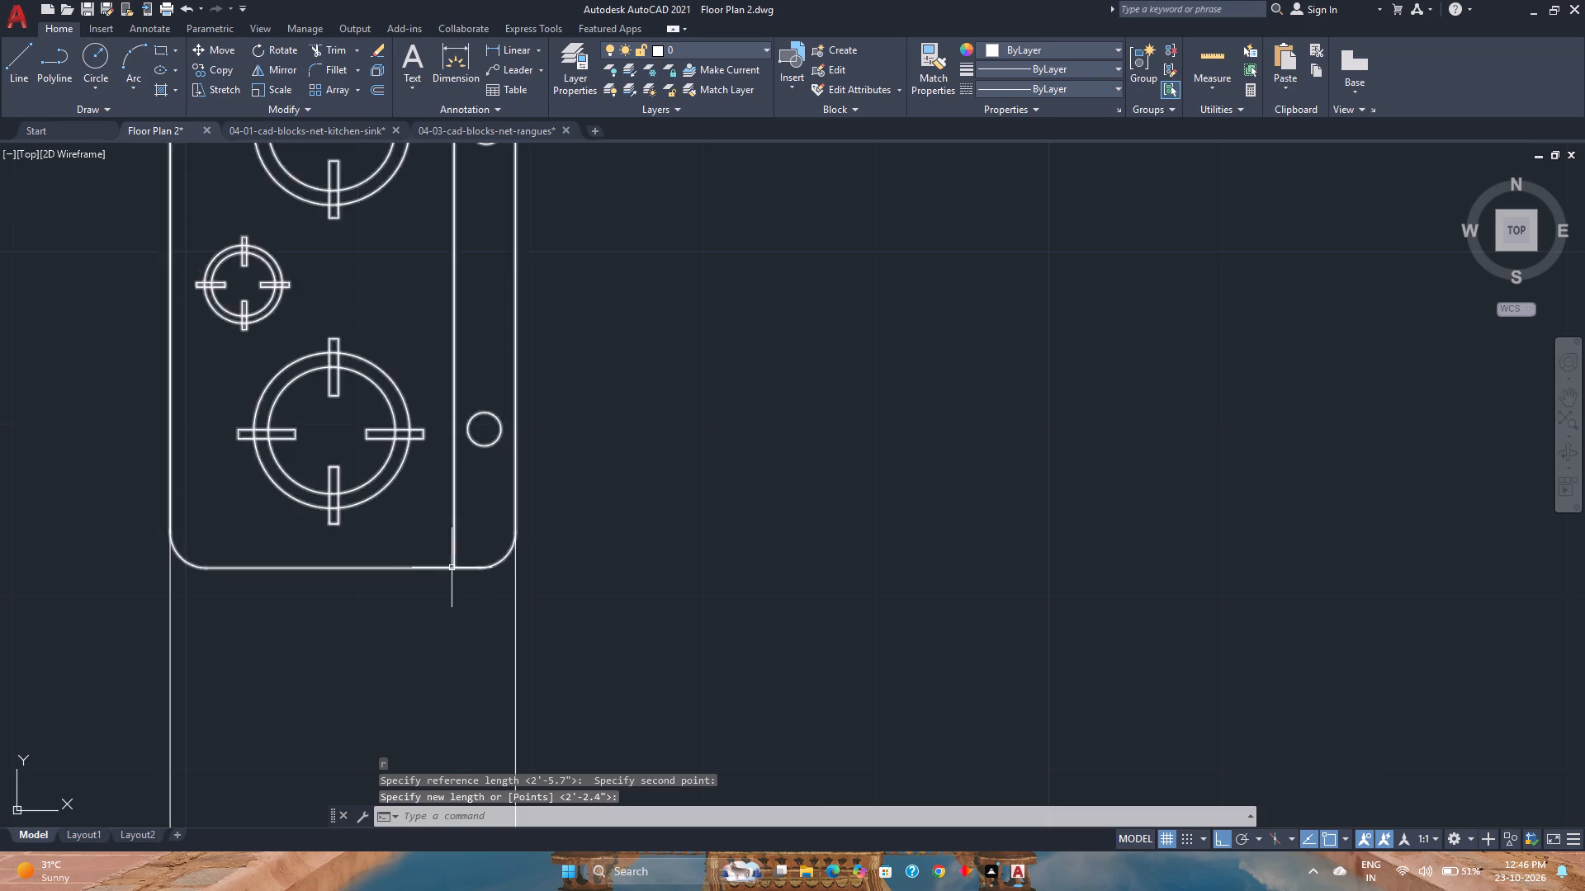
{"action": "scroll", "coordinate": [417, 535], "scroll_direction": "down", "scroll_amount": 3}
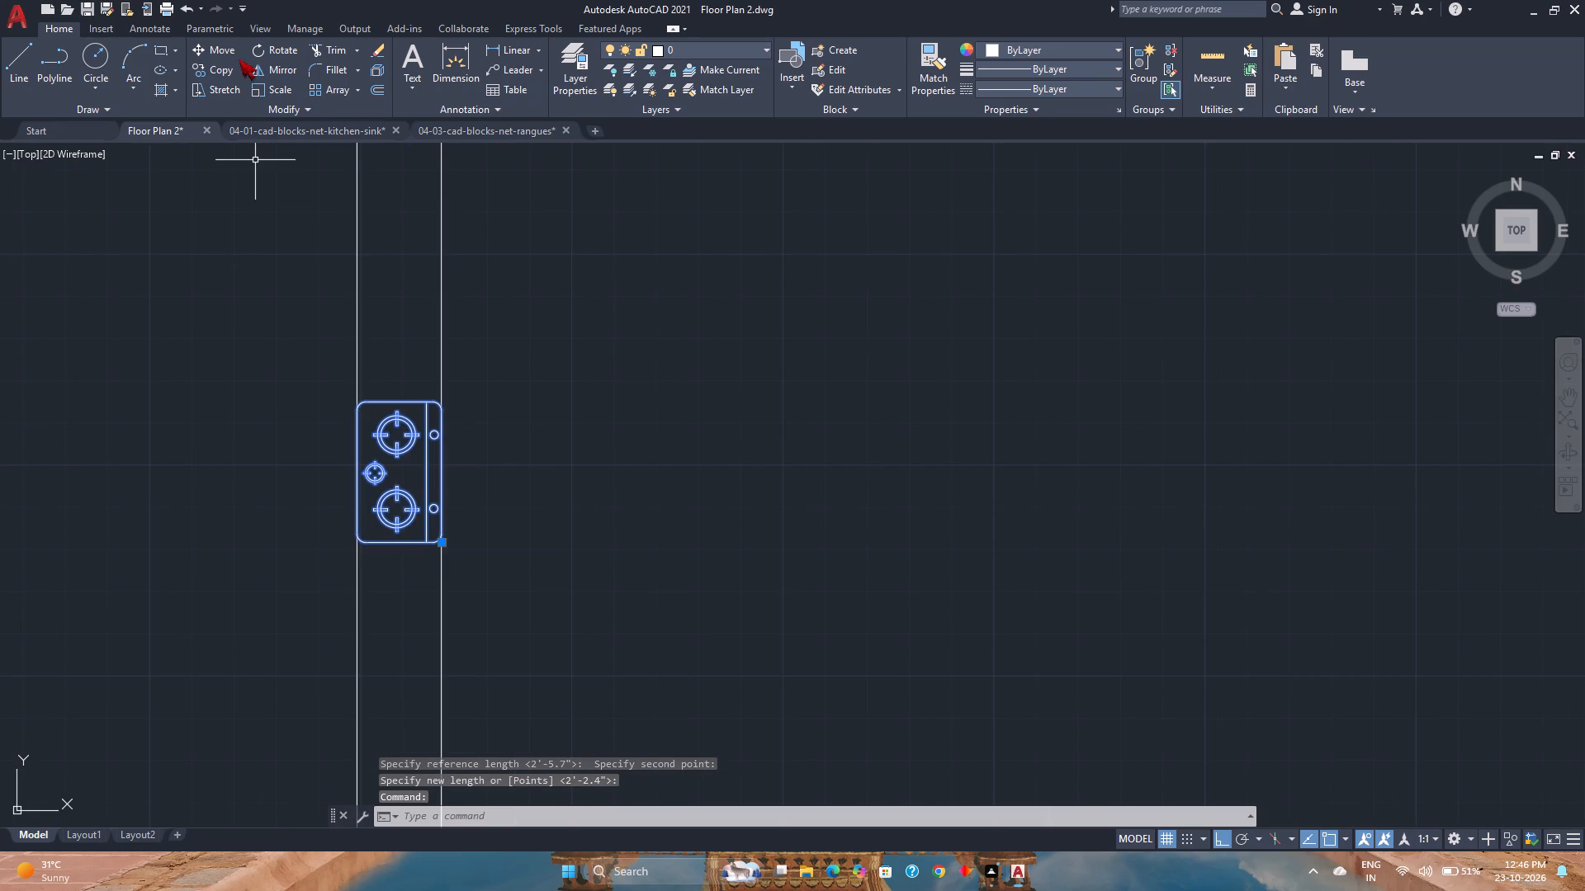
{"action": "left_click", "coordinate": [270, 42]}
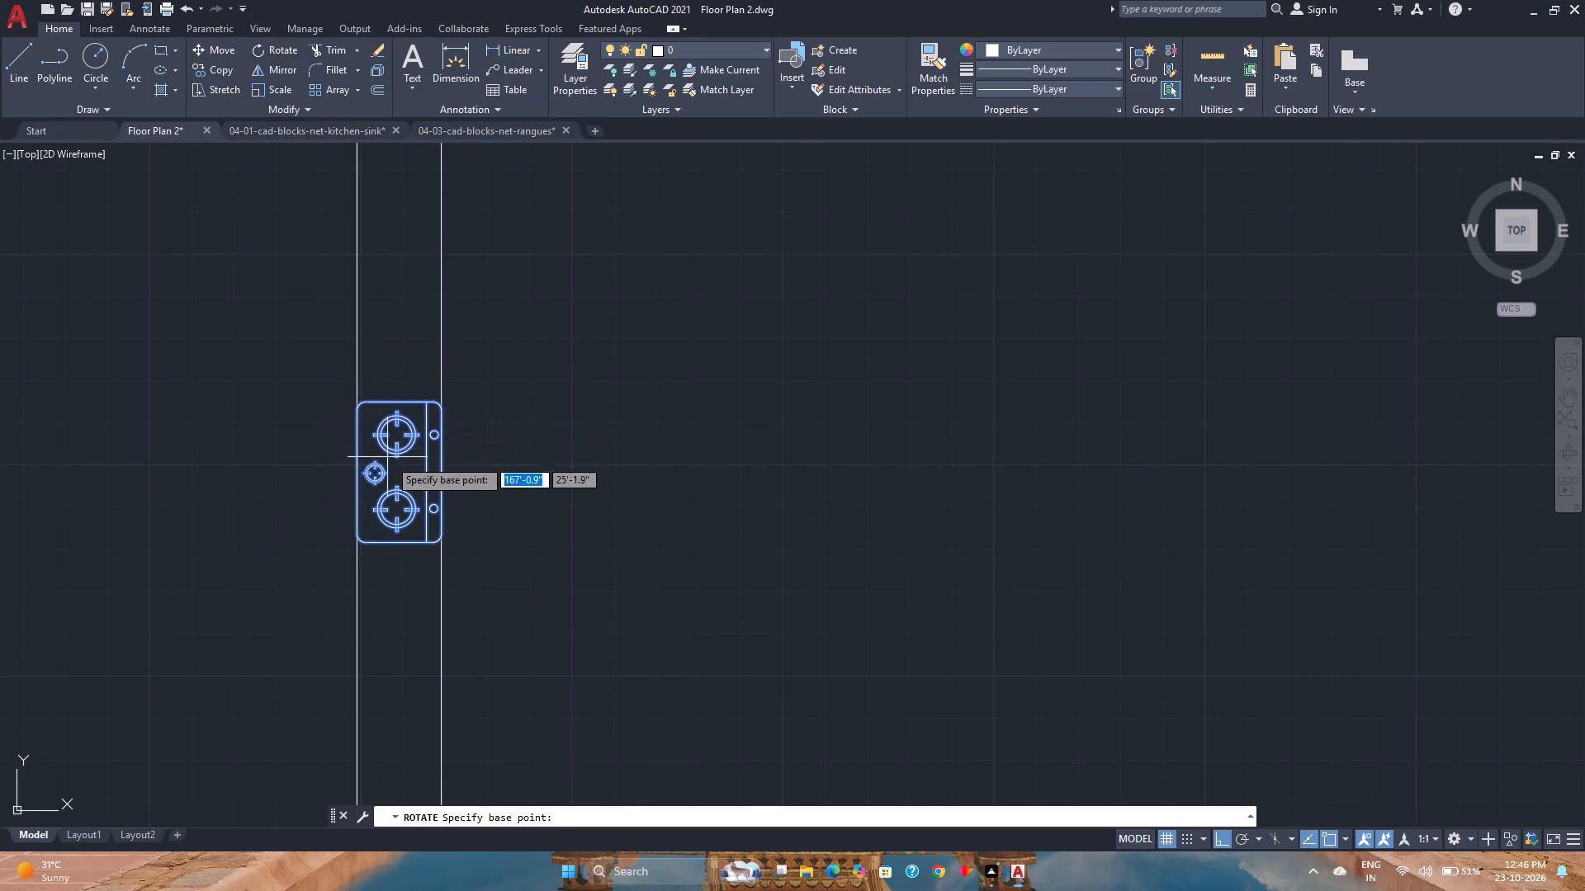
{"action": "left_click", "coordinate": [401, 471]}
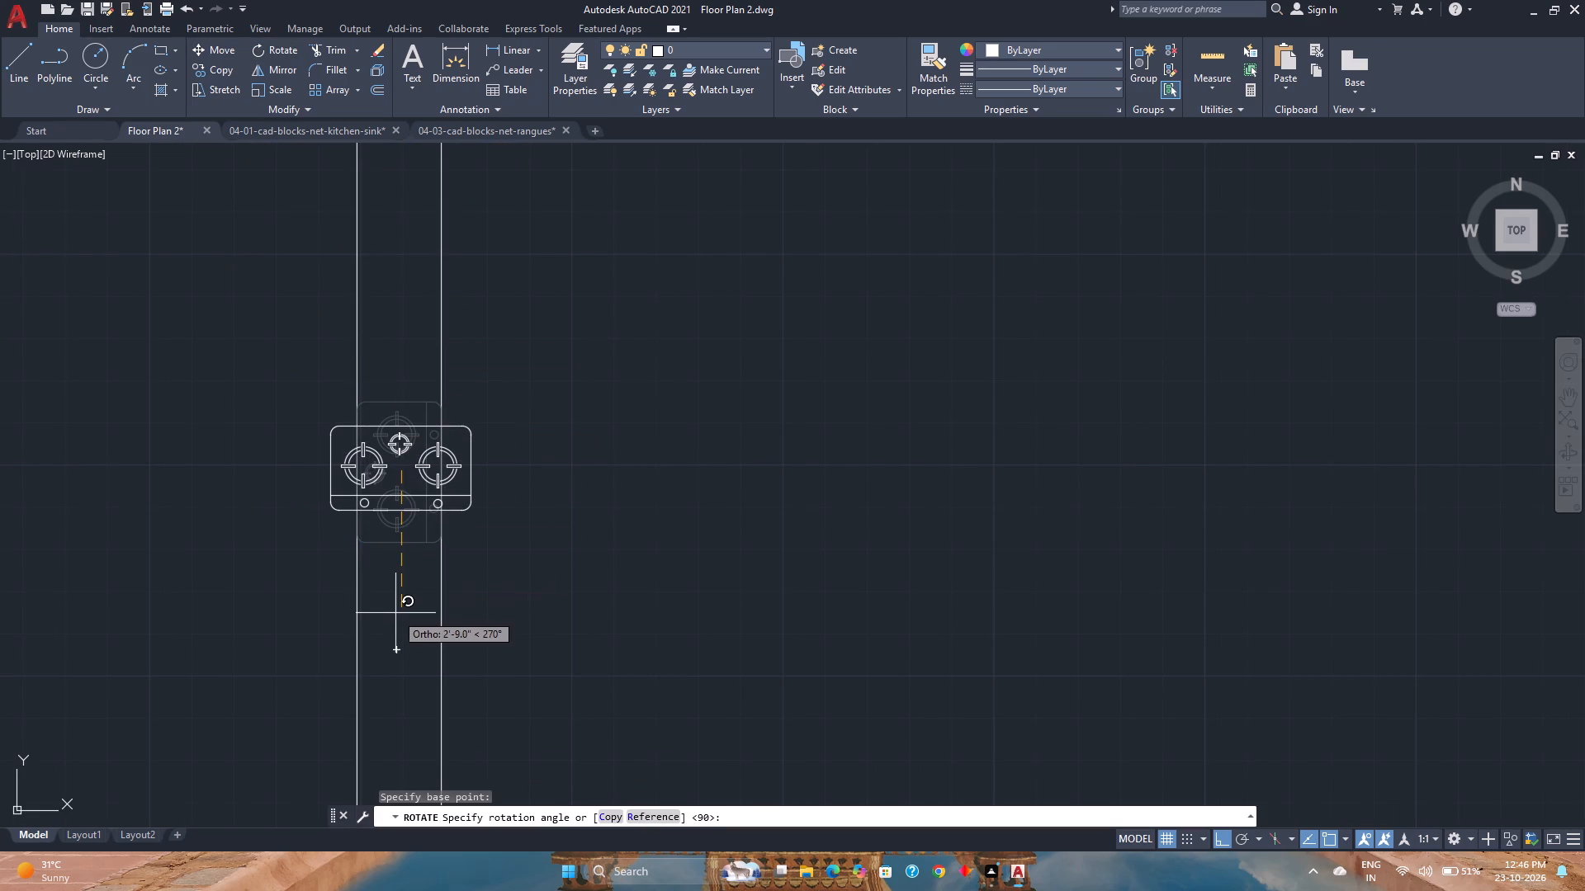
{"action": "left_click", "coordinate": [379, 311]}
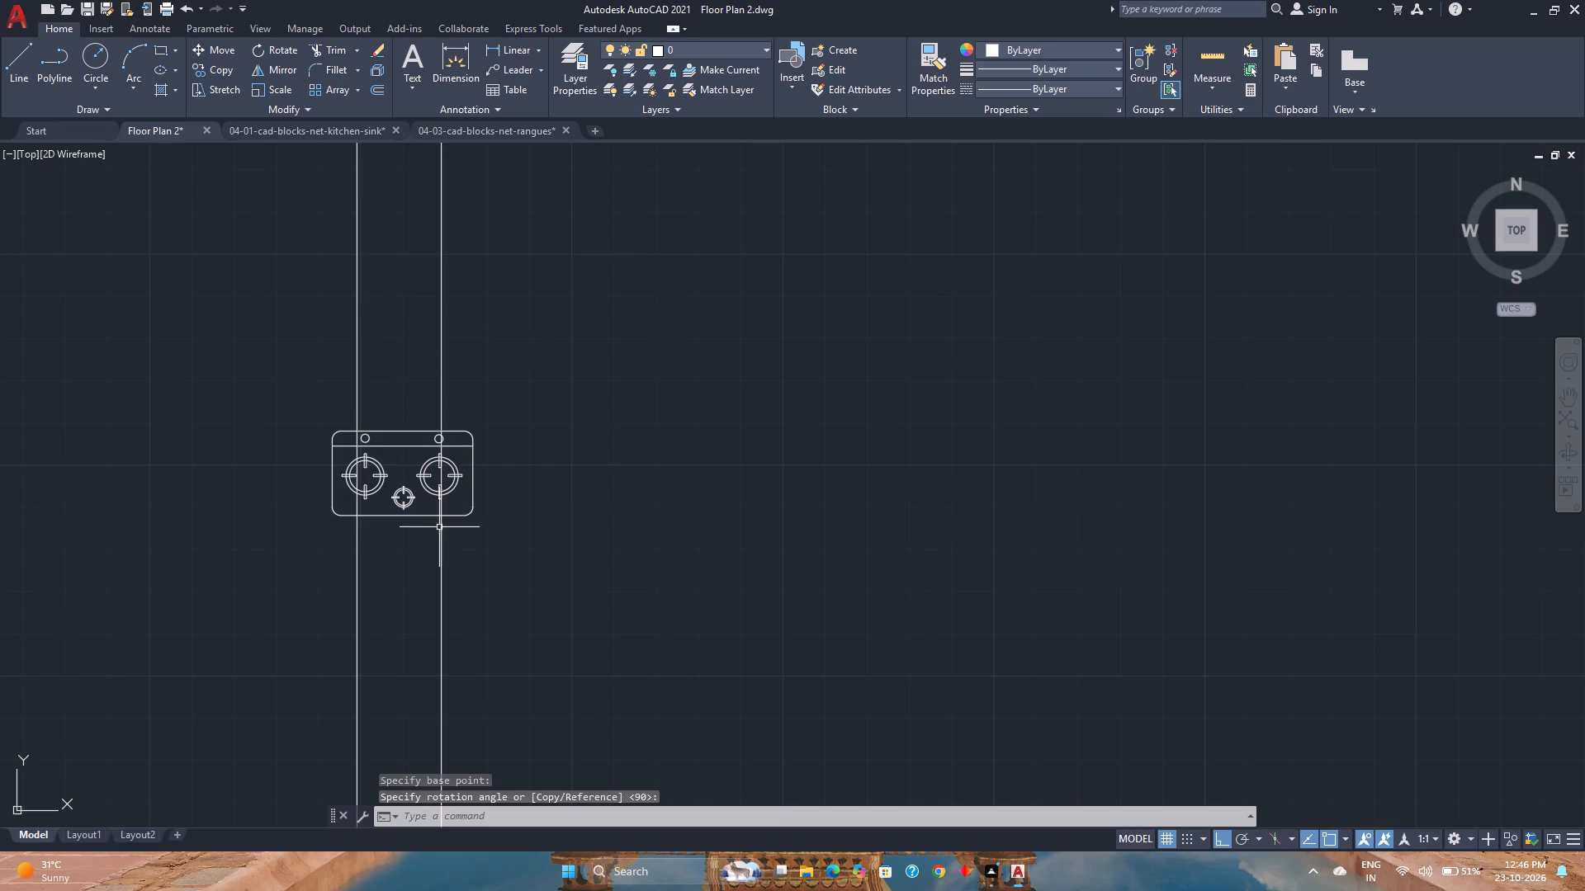
Move the cooktop block, with Ortho off, onto the Kitchen's lower counter, its knob-side edge aligned with the counter's front line.
{"action": "left_click", "coordinate": [417, 515]}
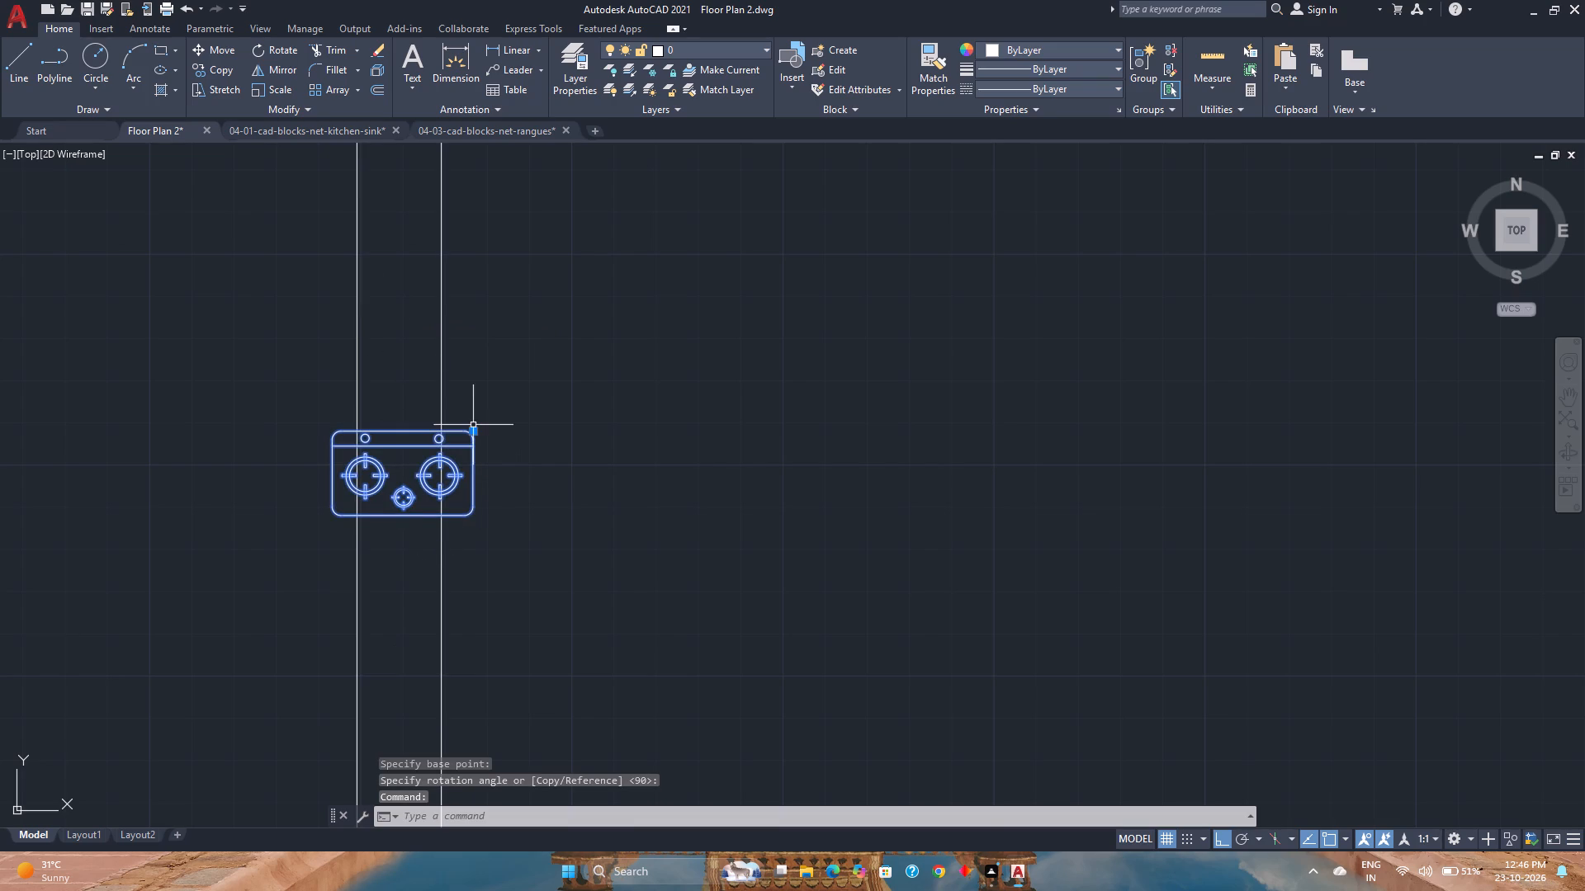
{"action": "left_click", "coordinate": [473, 431]}
{"action": "scroll", "coordinate": [301, 452], "scroll_direction": "down", "scroll_amount": 3}
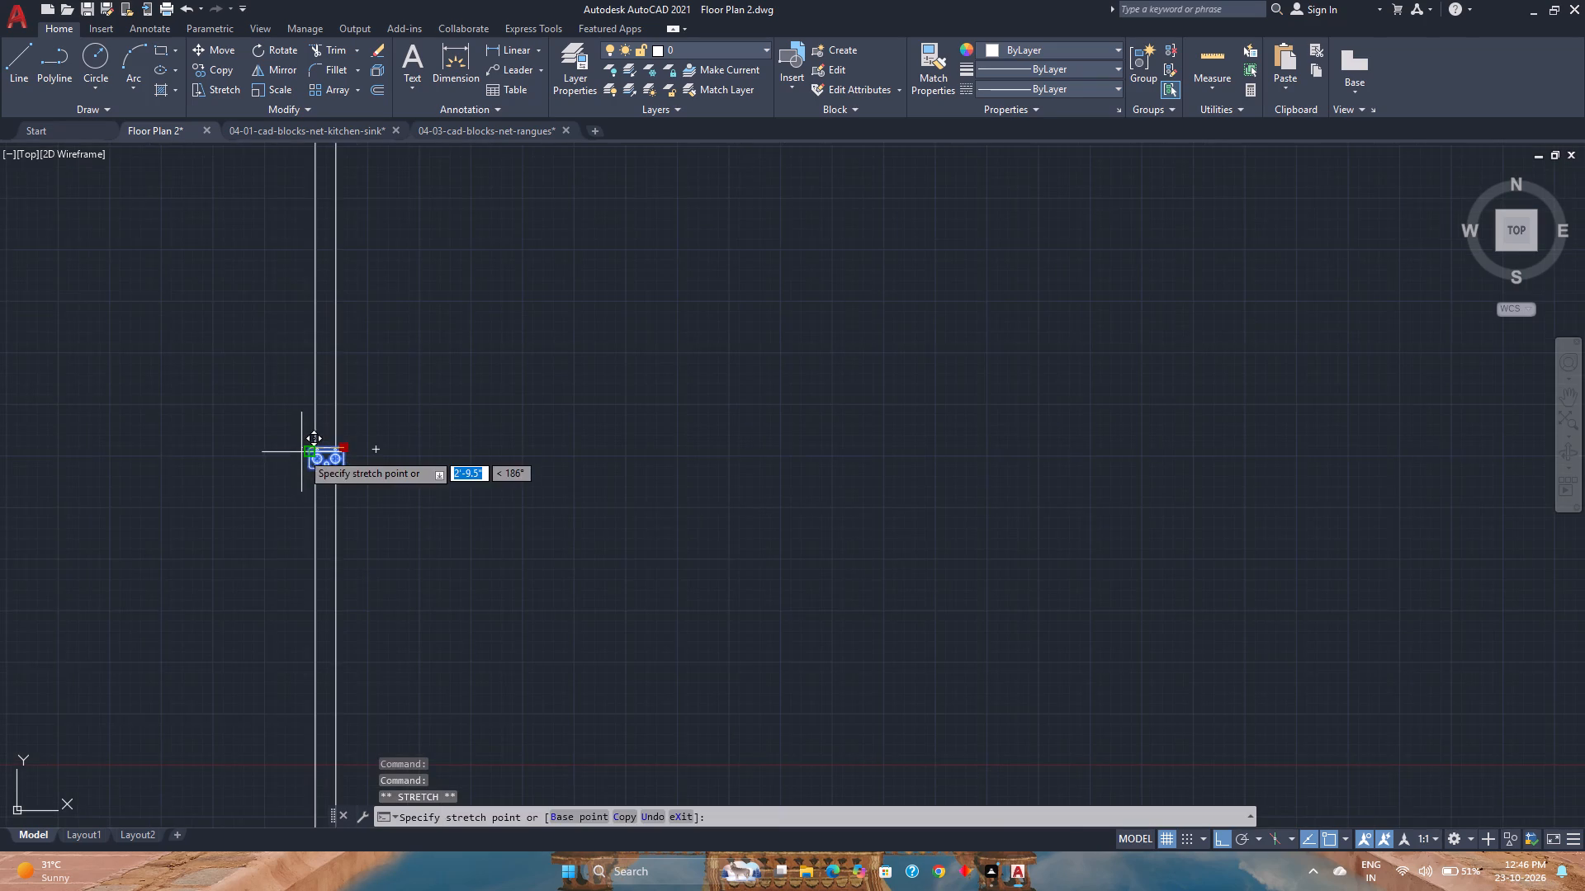
{"action": "scroll", "coordinate": [301, 452], "scroll_direction": "down", "scroll_amount": 3}
{"action": "middle_click", "coordinate": [147, 532]}
{"action": "middle_click_drag", "start_coordinate": [158, 537], "coordinate": [759, 701]}
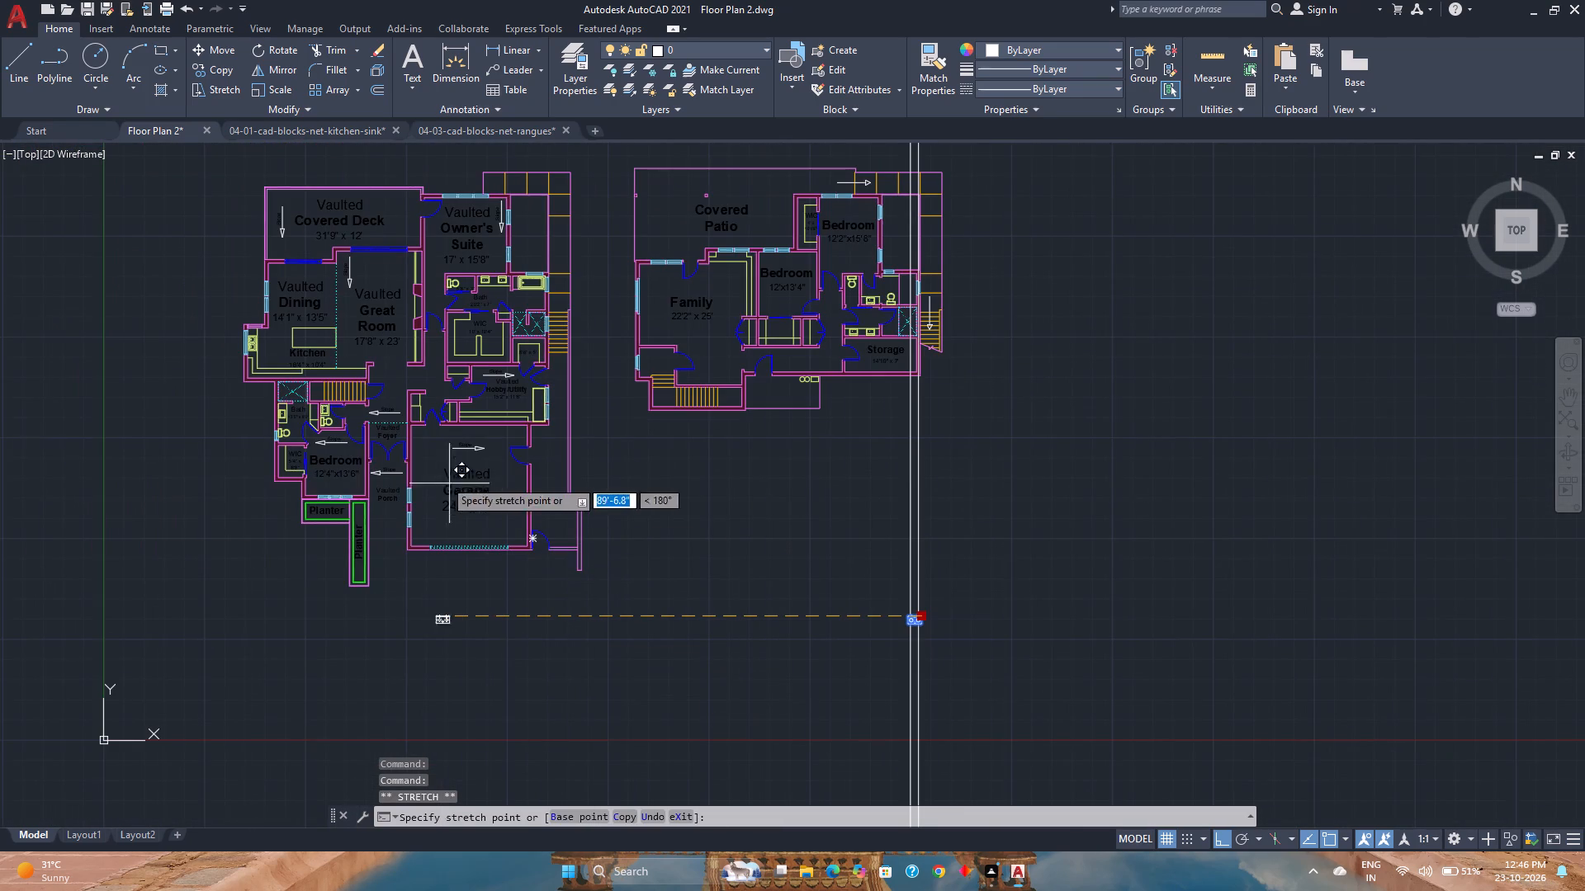
{"action": "key", "text": "F8"}
{"action": "scroll", "coordinate": [295, 355], "scroll_direction": "up", "scroll_amount": 1}
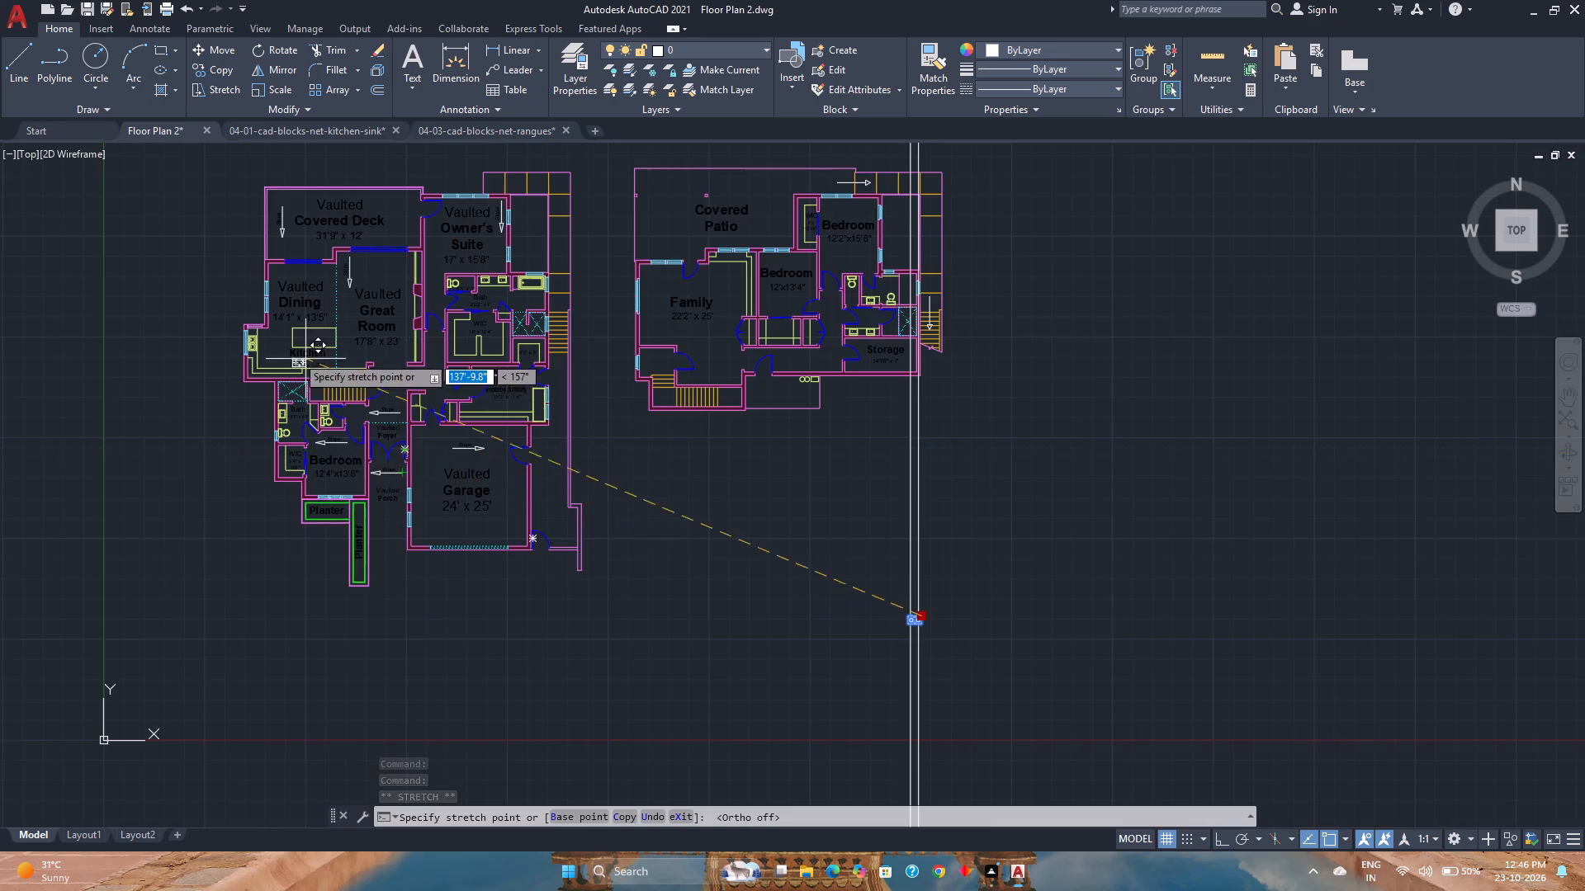
{"action": "scroll", "coordinate": [295, 355], "scroll_direction": "up", "scroll_amount": 6}
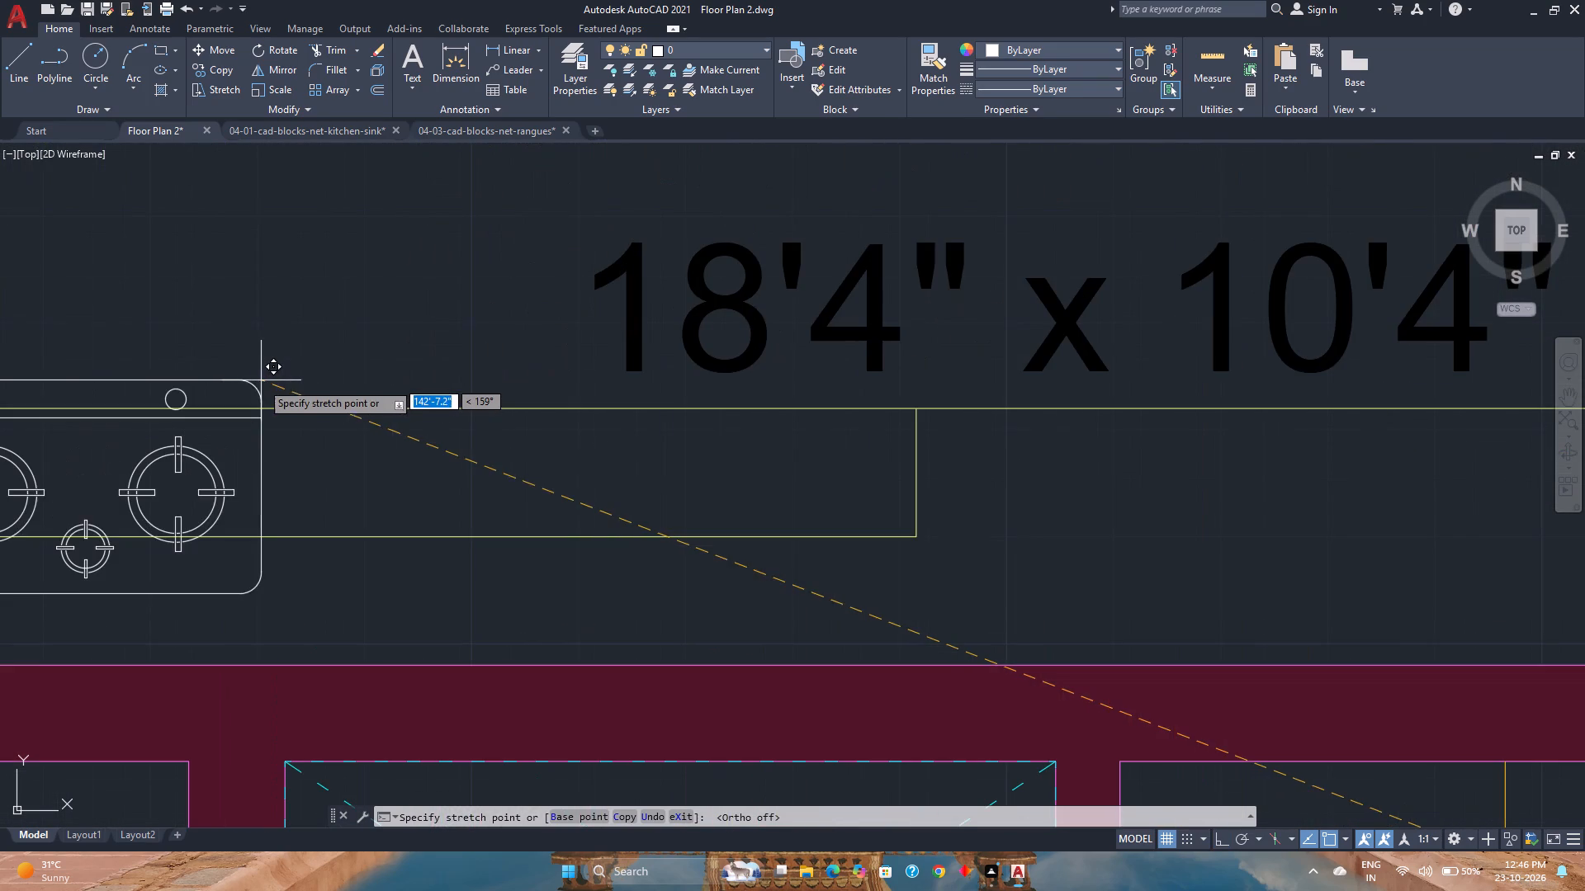
{"action": "left_click", "coordinate": [262, 412]}
{"action": "scroll", "coordinate": [271, 440], "scroll_direction": "down", "scroll_amount": 1}
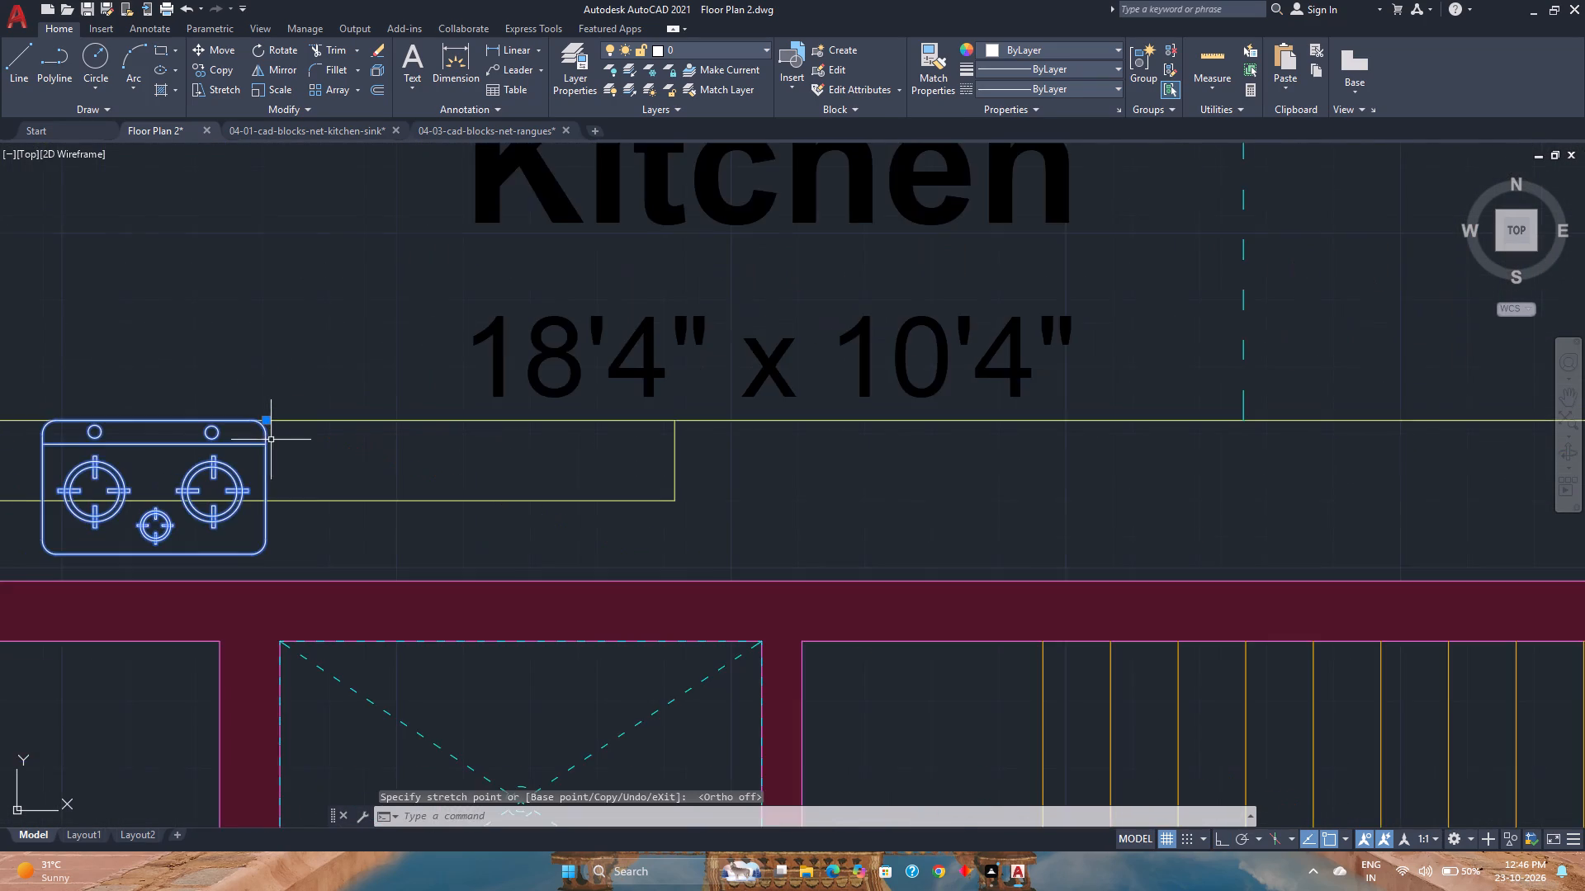
{"action": "middle_click_drag", "start_coordinate": [271, 440], "coordinate": [553, 441]}
{"action": "key", "text": "Escape"}
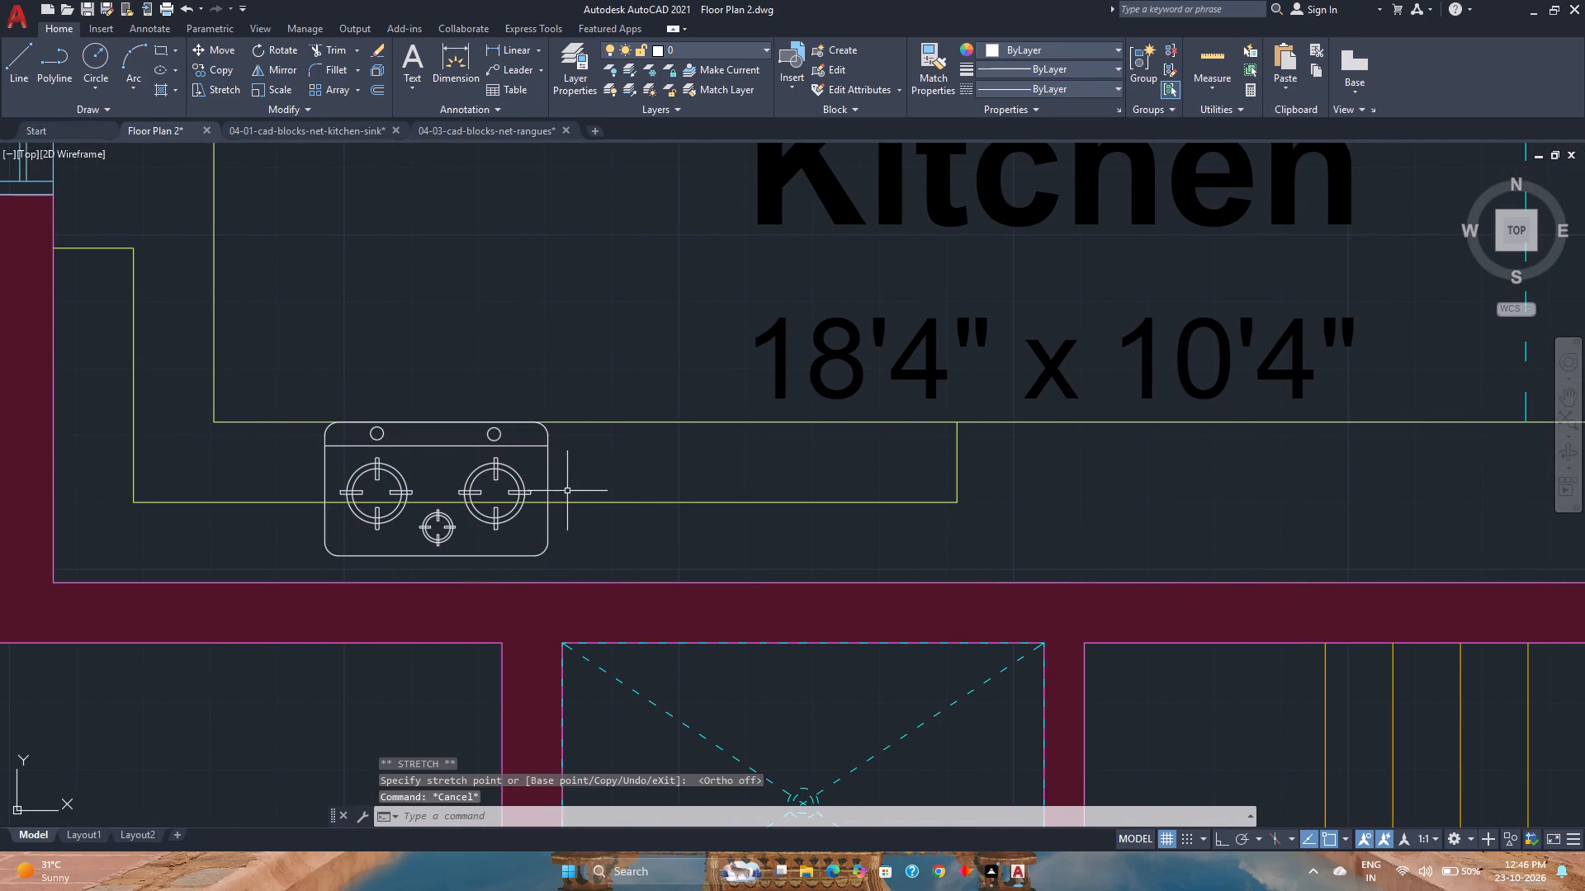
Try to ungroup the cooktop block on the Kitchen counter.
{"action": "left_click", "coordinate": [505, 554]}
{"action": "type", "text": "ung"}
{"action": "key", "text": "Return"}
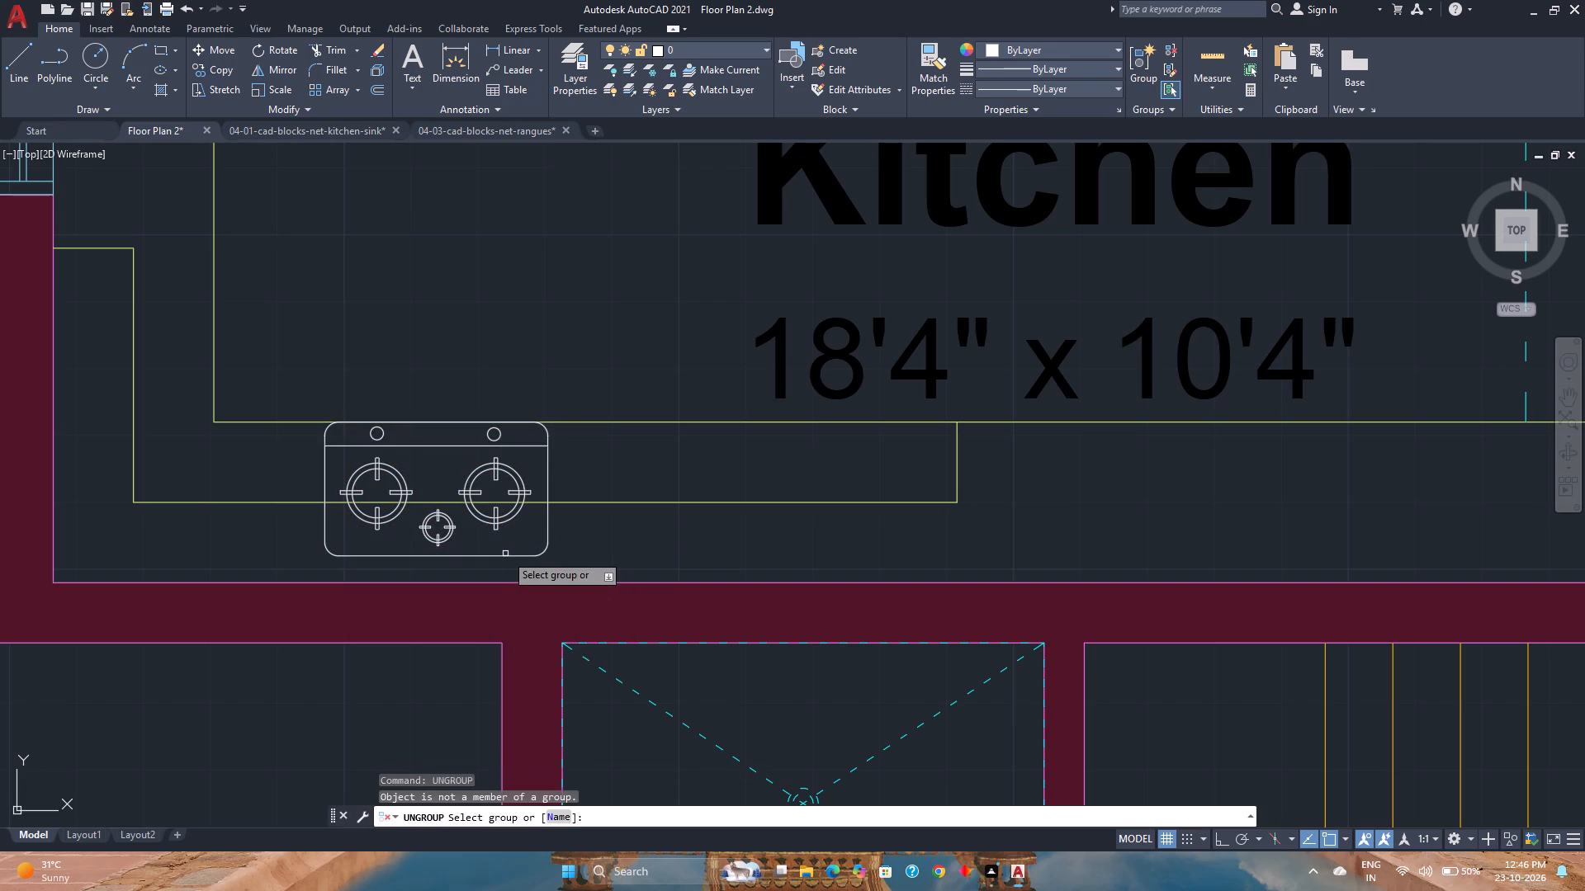
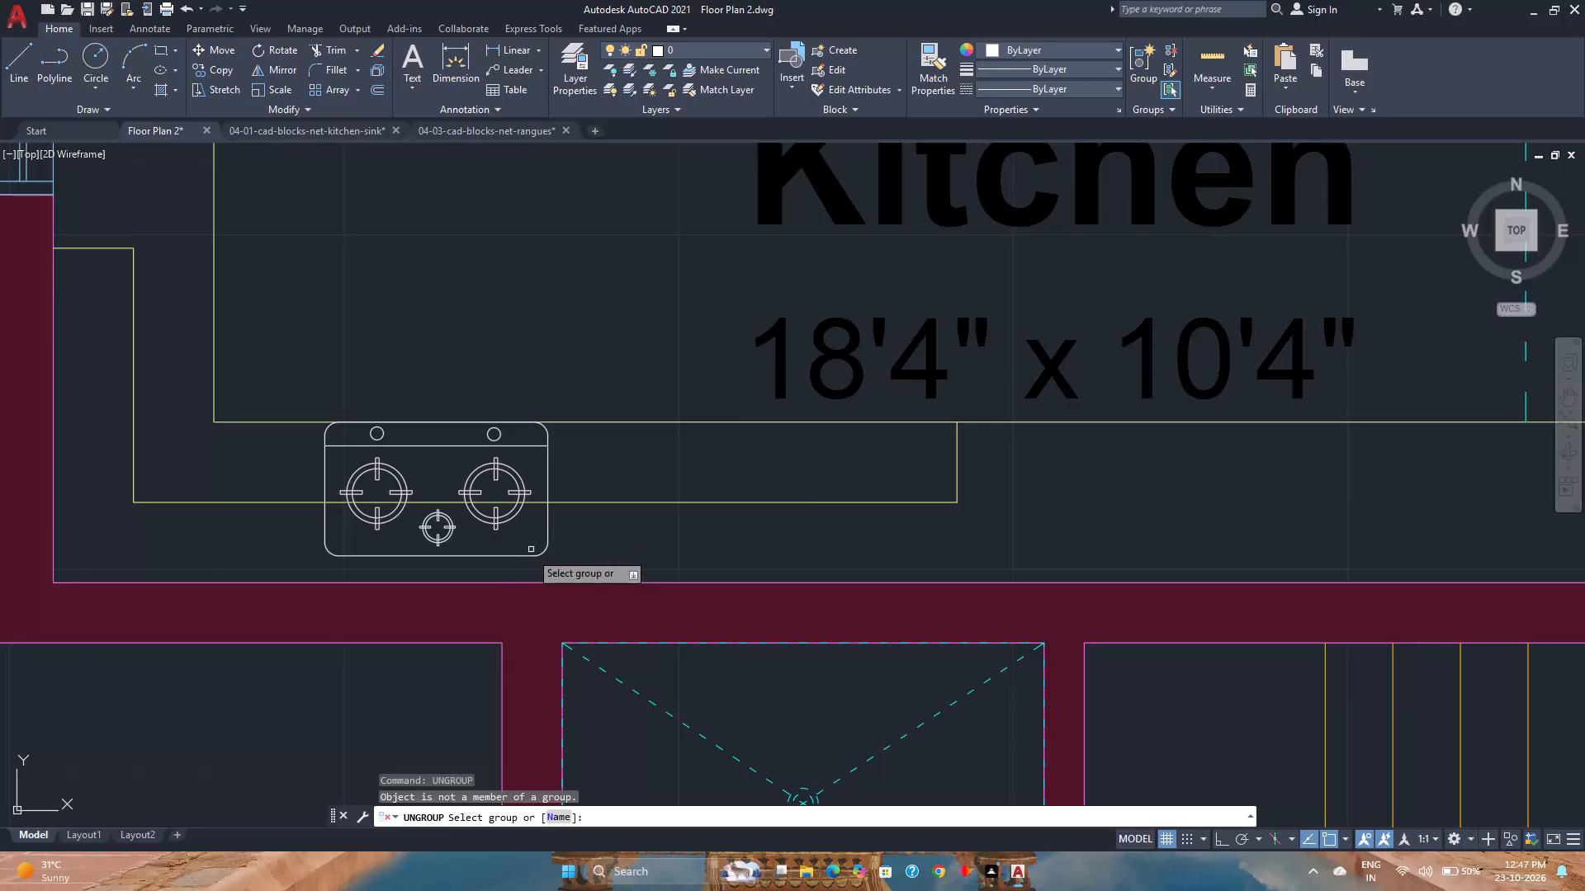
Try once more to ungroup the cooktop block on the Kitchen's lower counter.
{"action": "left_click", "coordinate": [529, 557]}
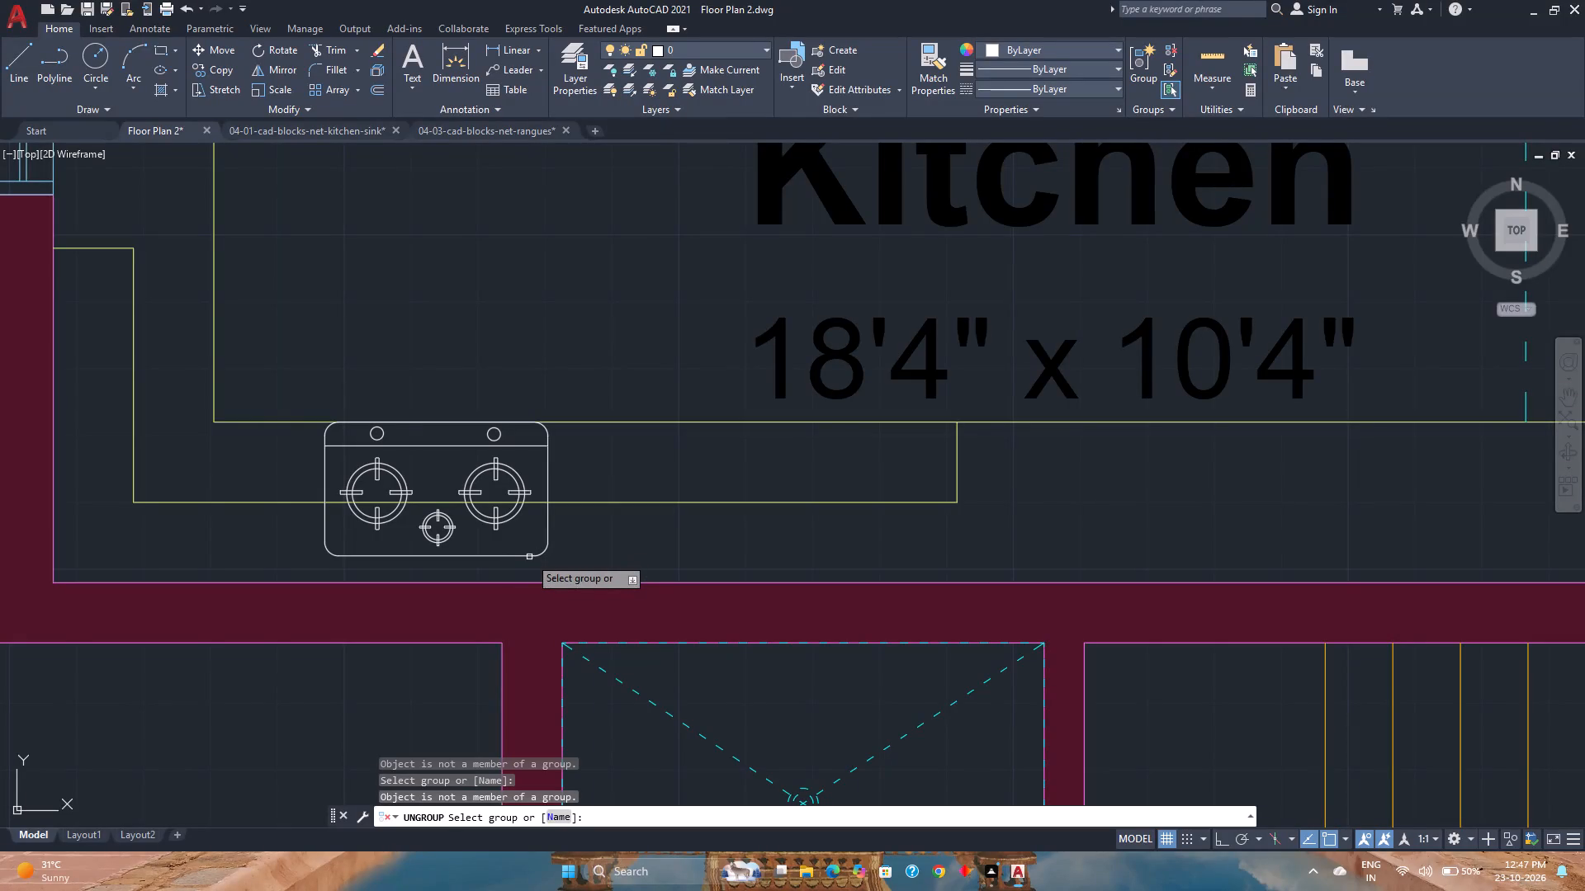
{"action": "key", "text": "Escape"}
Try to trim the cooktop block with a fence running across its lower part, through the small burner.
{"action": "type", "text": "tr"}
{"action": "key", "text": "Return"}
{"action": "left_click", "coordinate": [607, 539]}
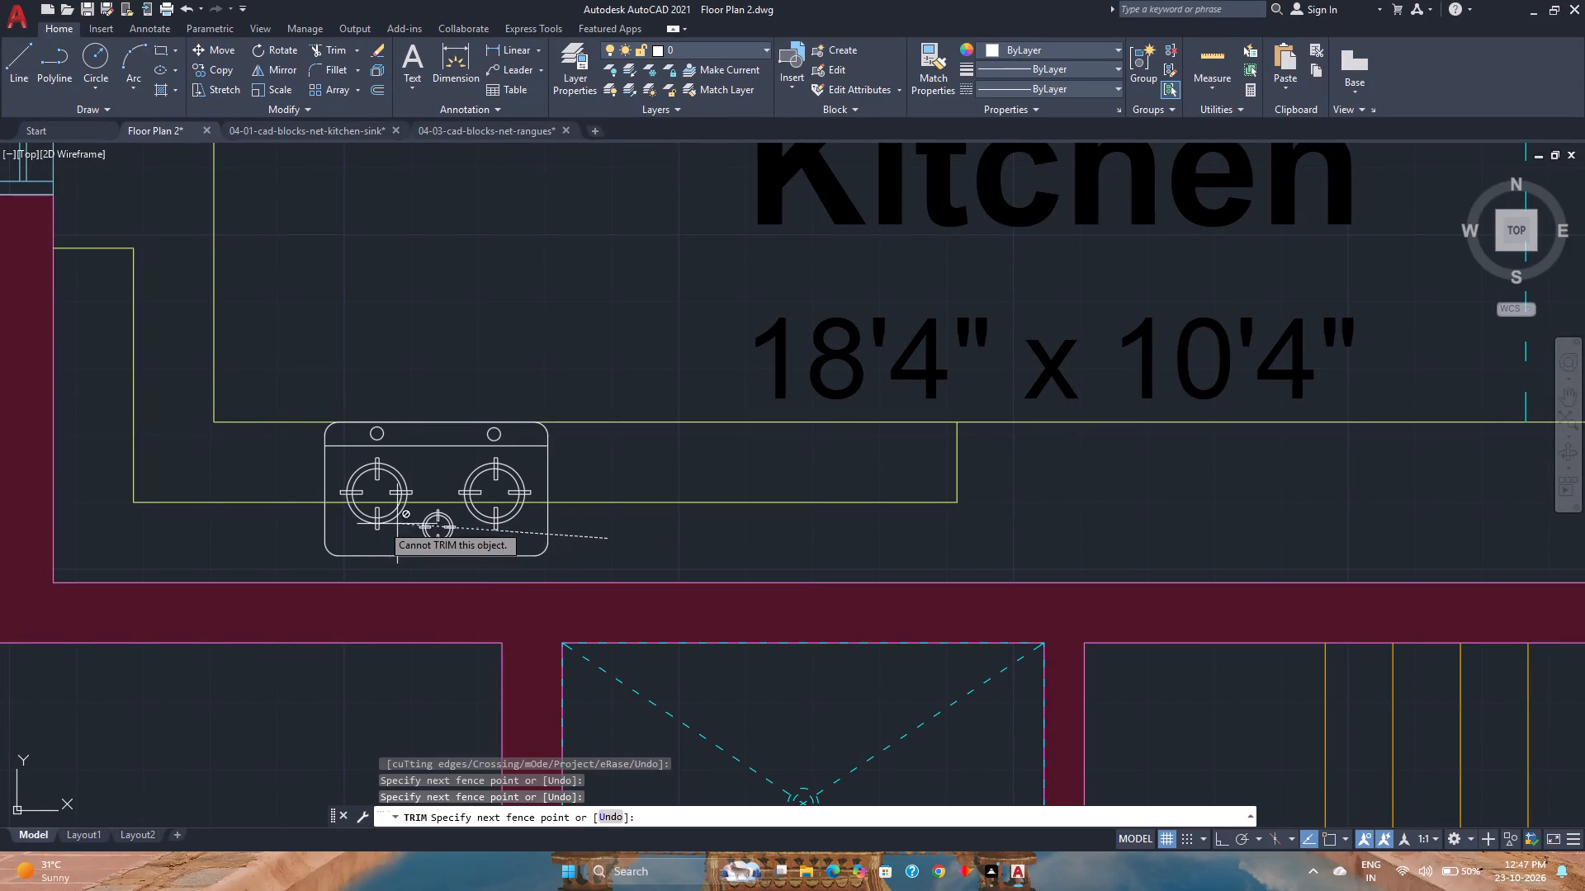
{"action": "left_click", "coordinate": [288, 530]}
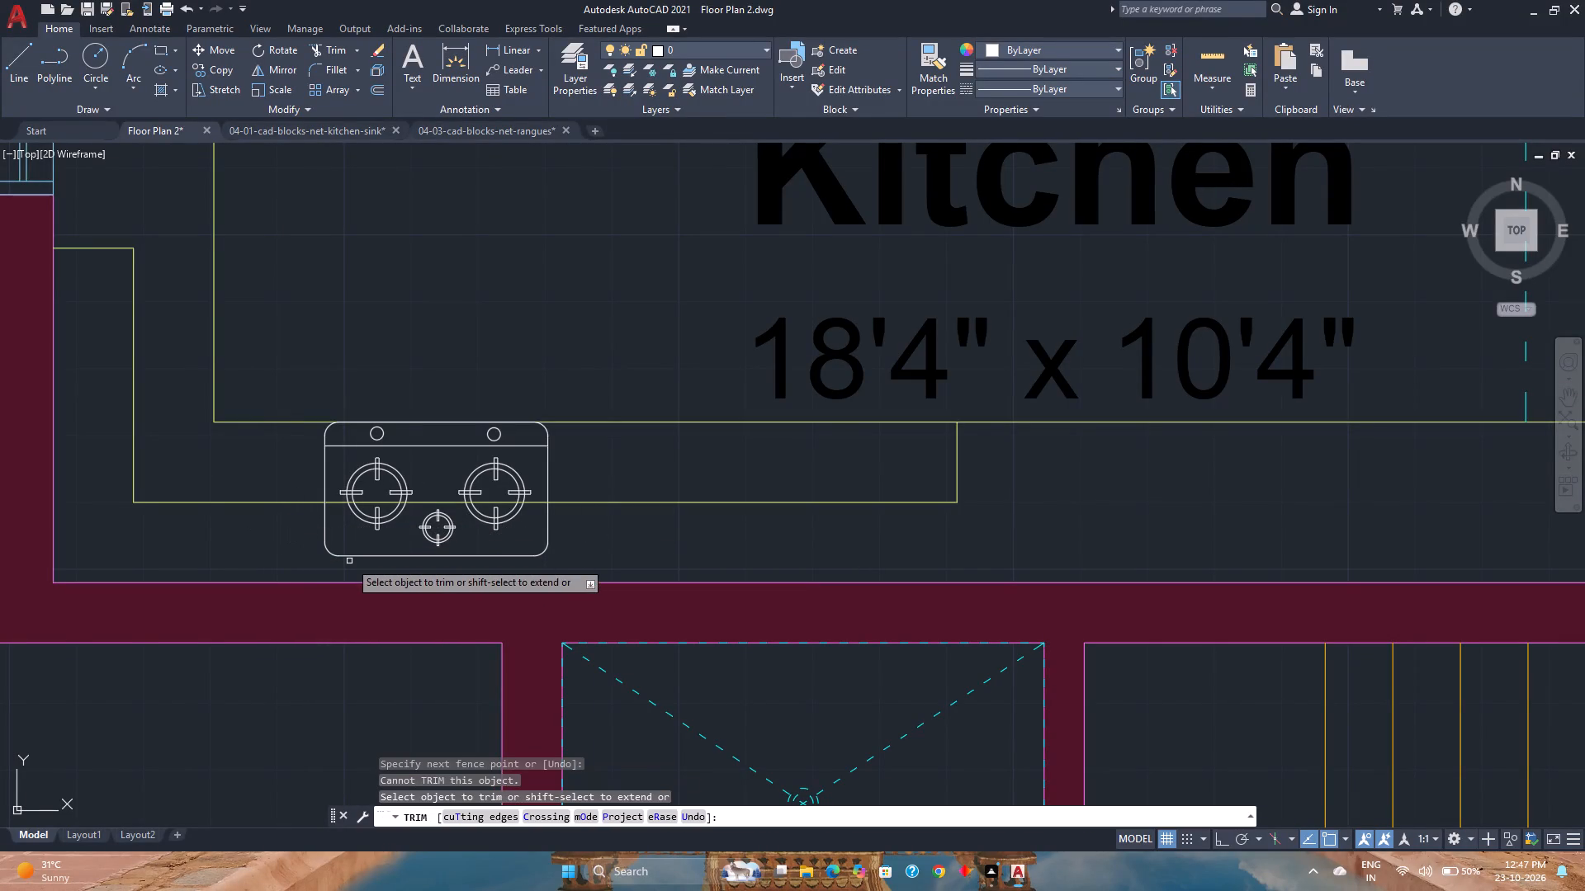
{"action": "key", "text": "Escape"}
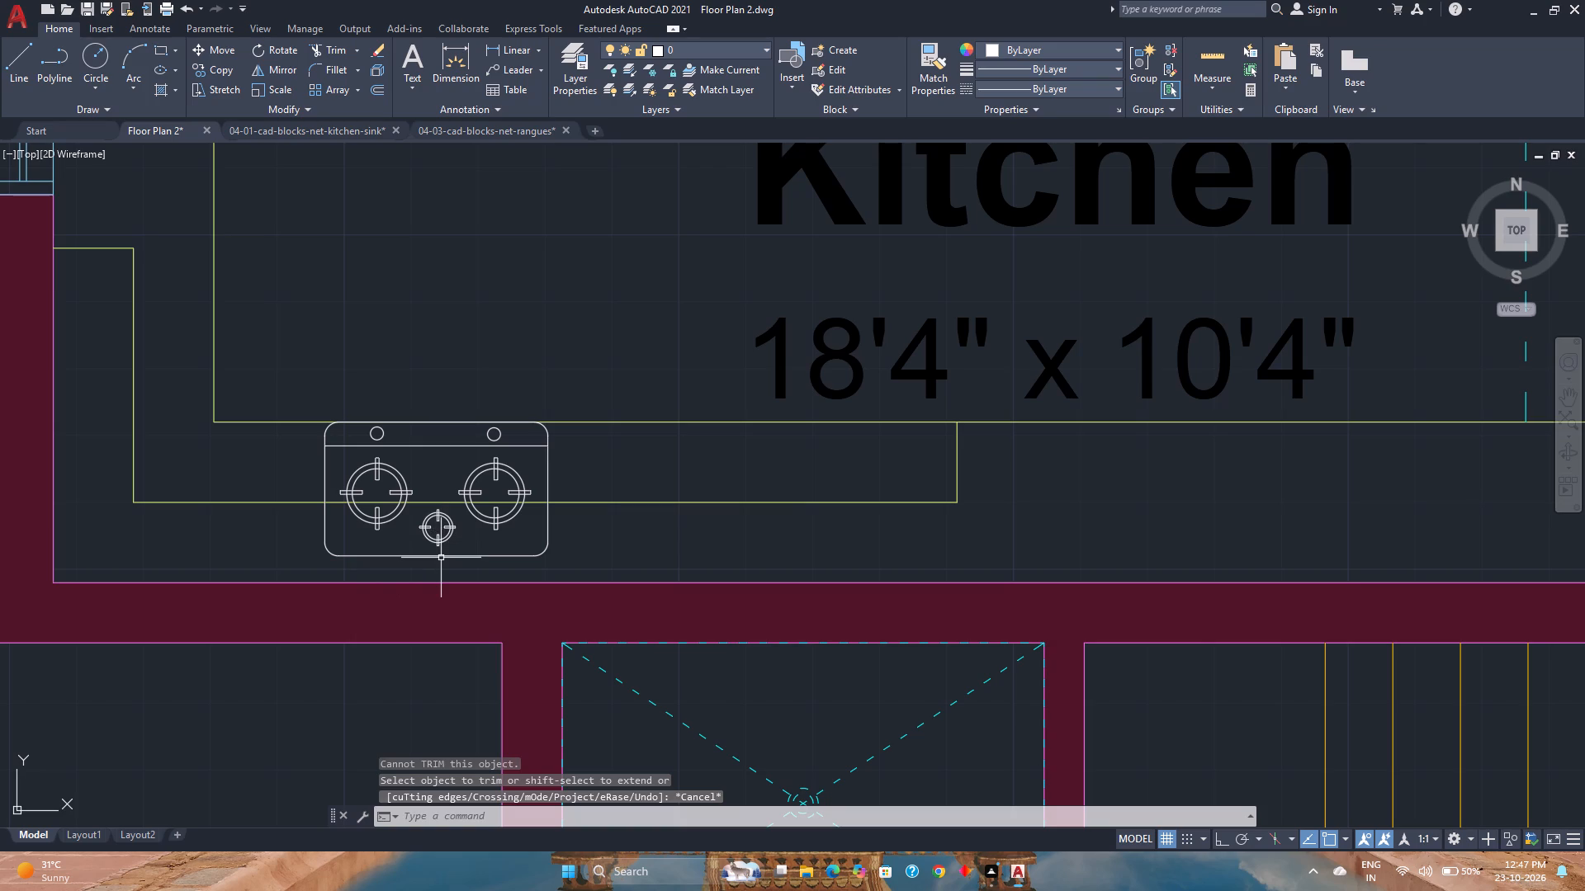
Assign the cooktop block on the Kitchen counter to the Utilities layer.
{"action": "left_click", "coordinate": [441, 558]}
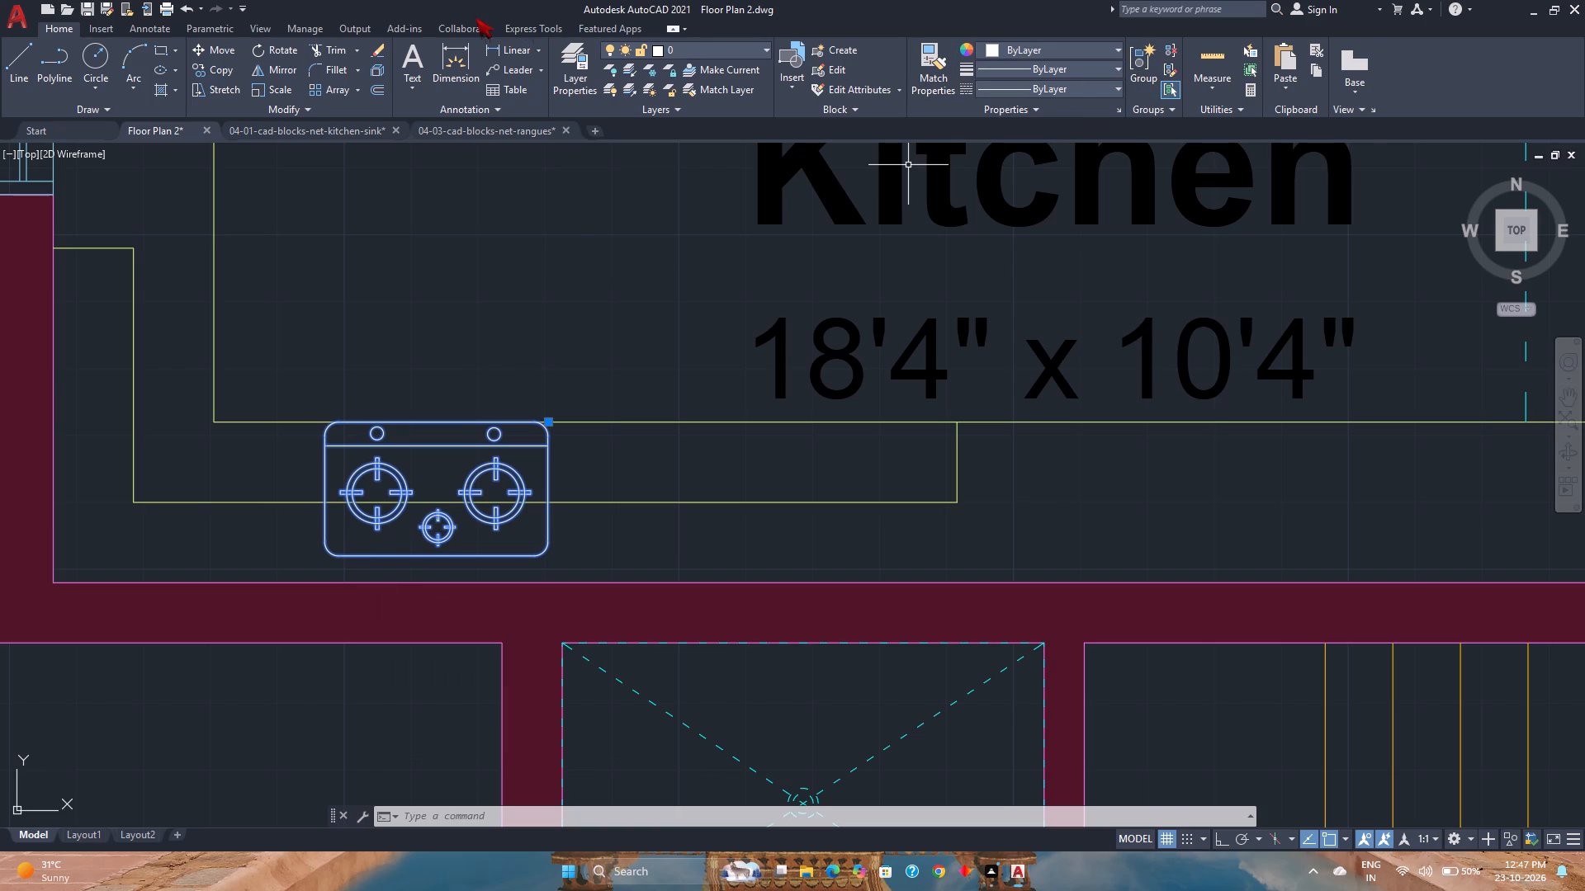
{"action": "left_click", "coordinate": [684, 49]}
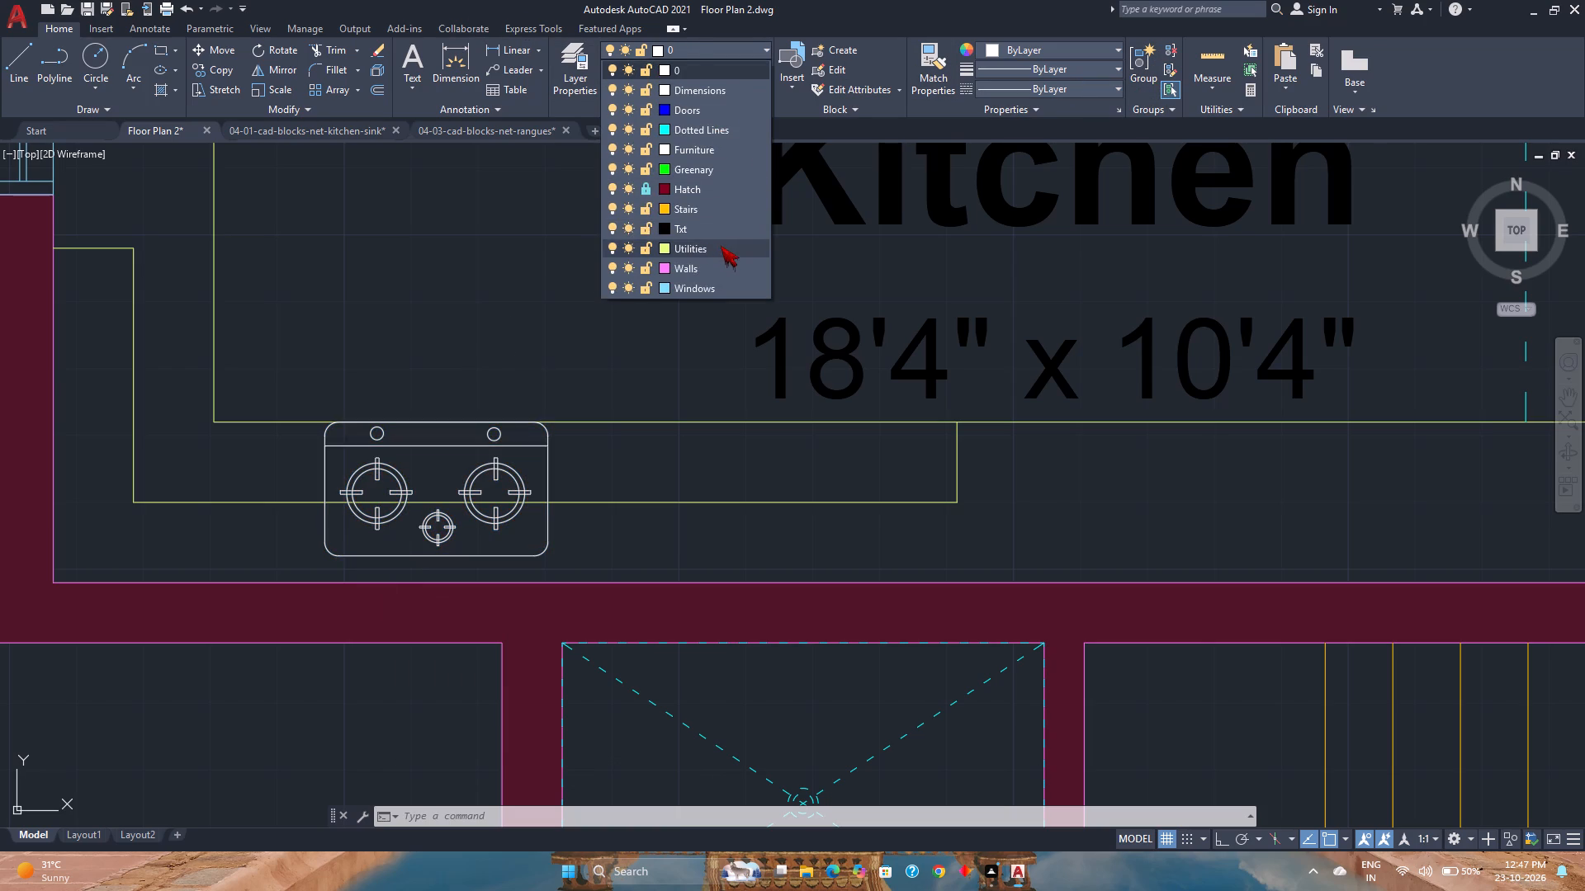
{"action": "left_click", "coordinate": [721, 246]}
{"action": "key", "text": "Escape"}
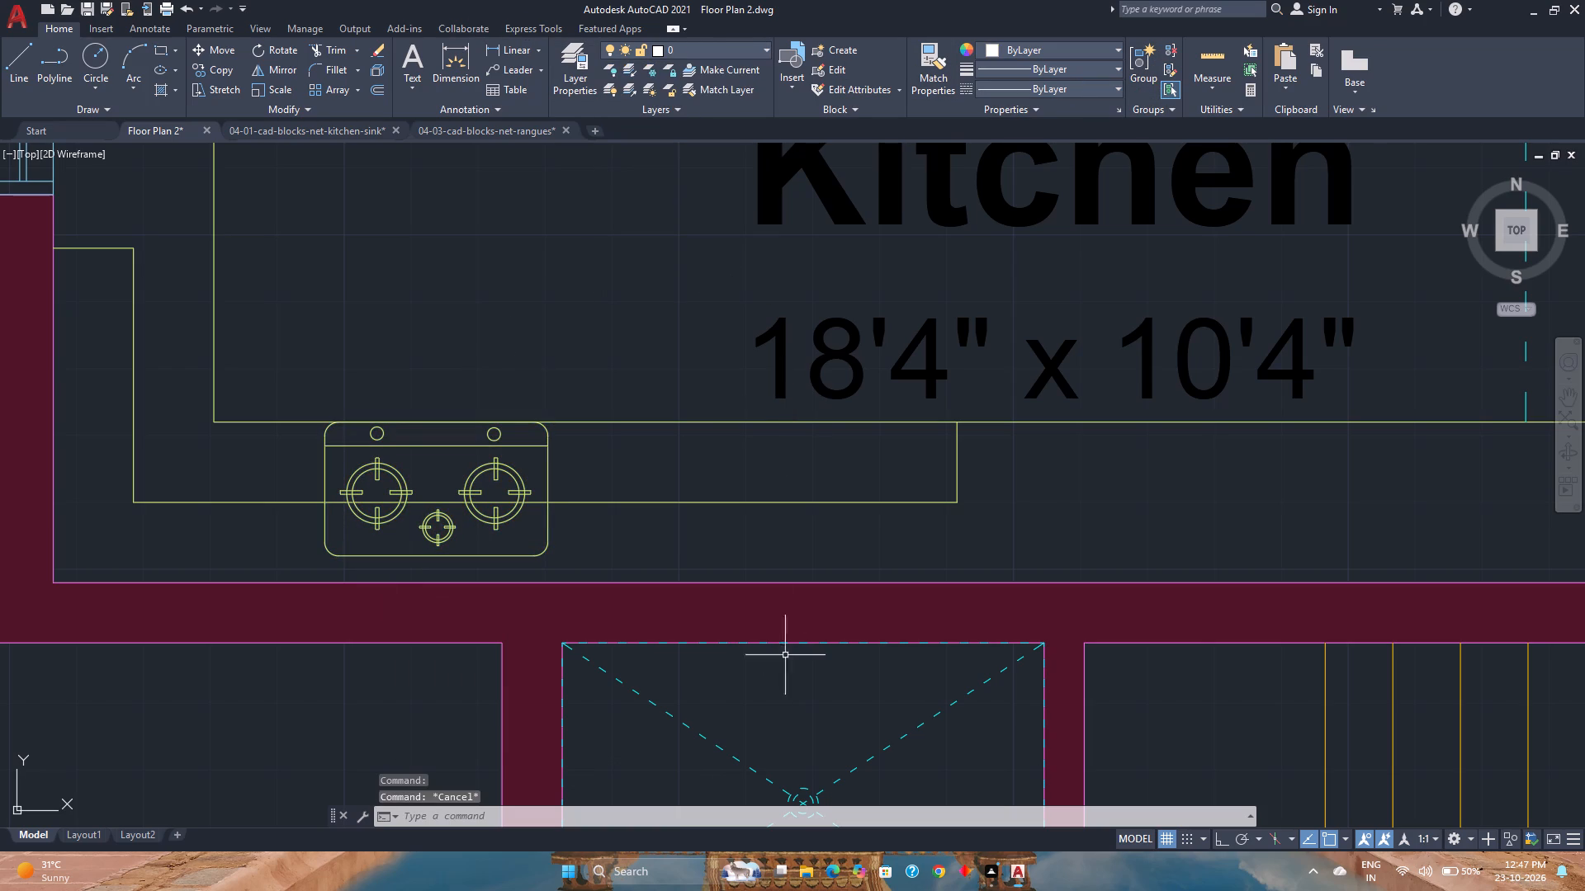
Save the drawing with both floor plans fitted in view.
{"action": "scroll", "coordinate": [569, 547], "scroll_direction": "down", "scroll_amount": 2}
{"action": "middle_click_drag", "start_coordinate": [665, 557], "coordinate": [642, 546]}
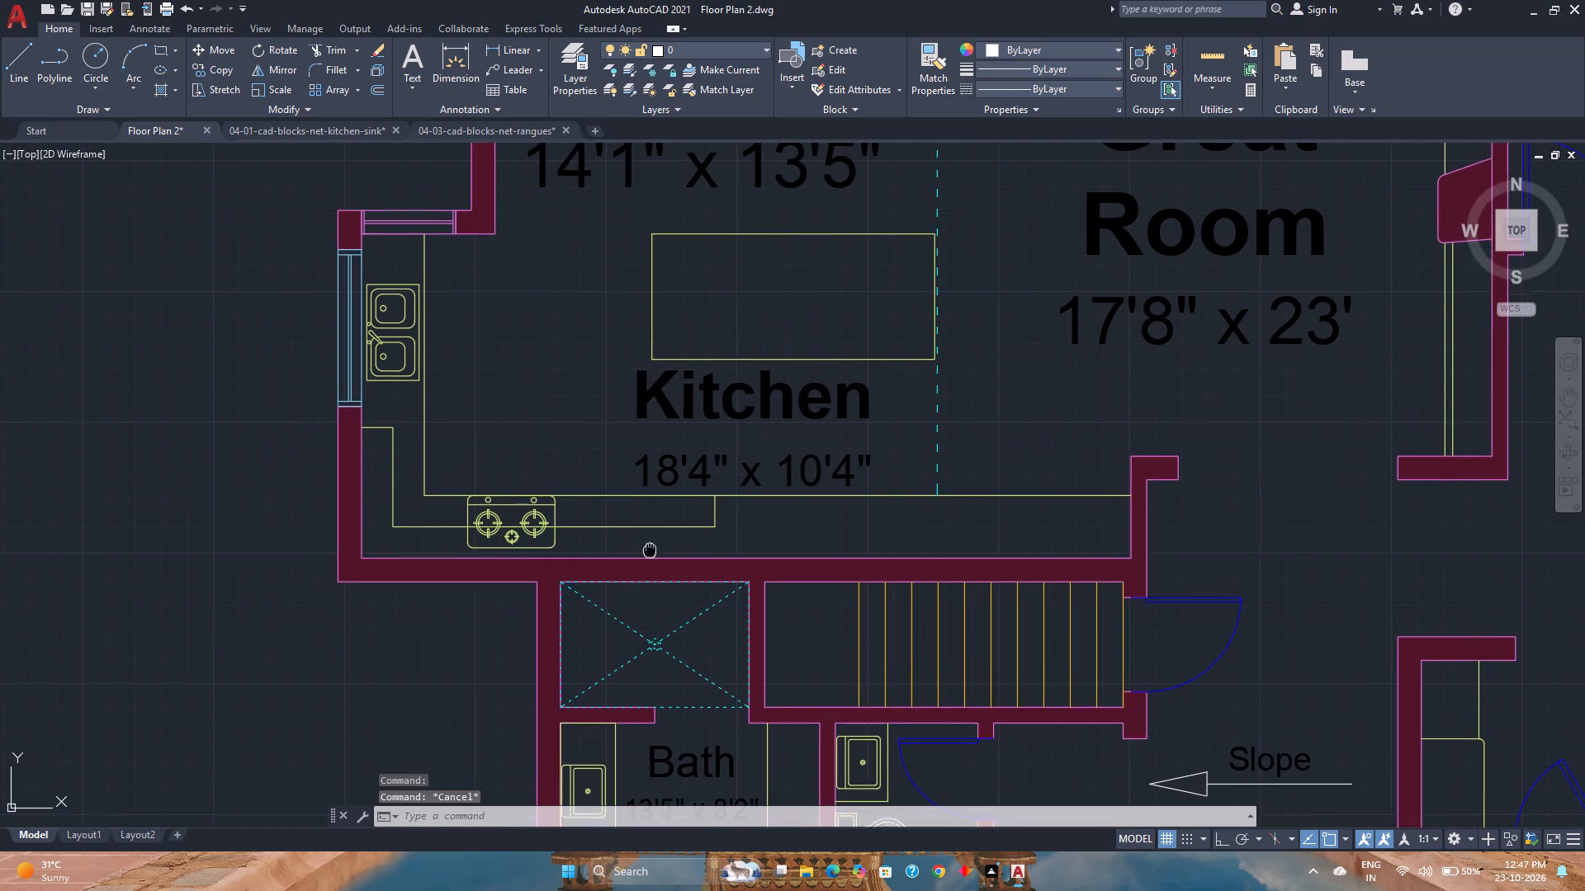
{"action": "middle_click_drag", "start_coordinate": [642, 546], "coordinate": [461, 511]}
{"action": "middle_click", "coordinate": [460, 511]}
{"action": "middle_click", "coordinate": [459, 511]}
{"action": "key", "text": "ctrl+s"}
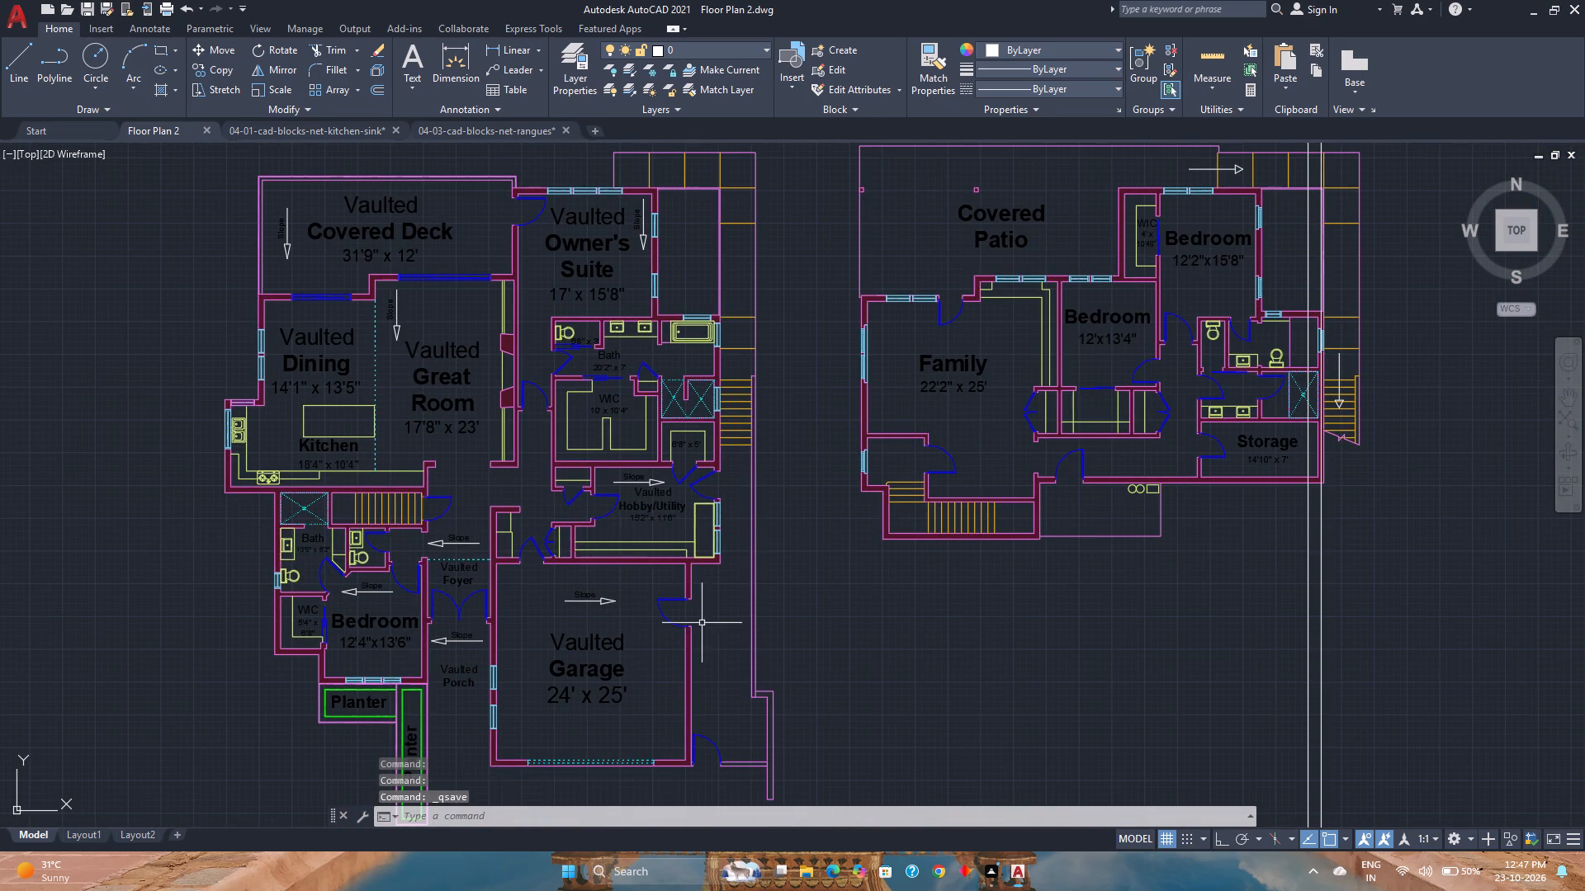
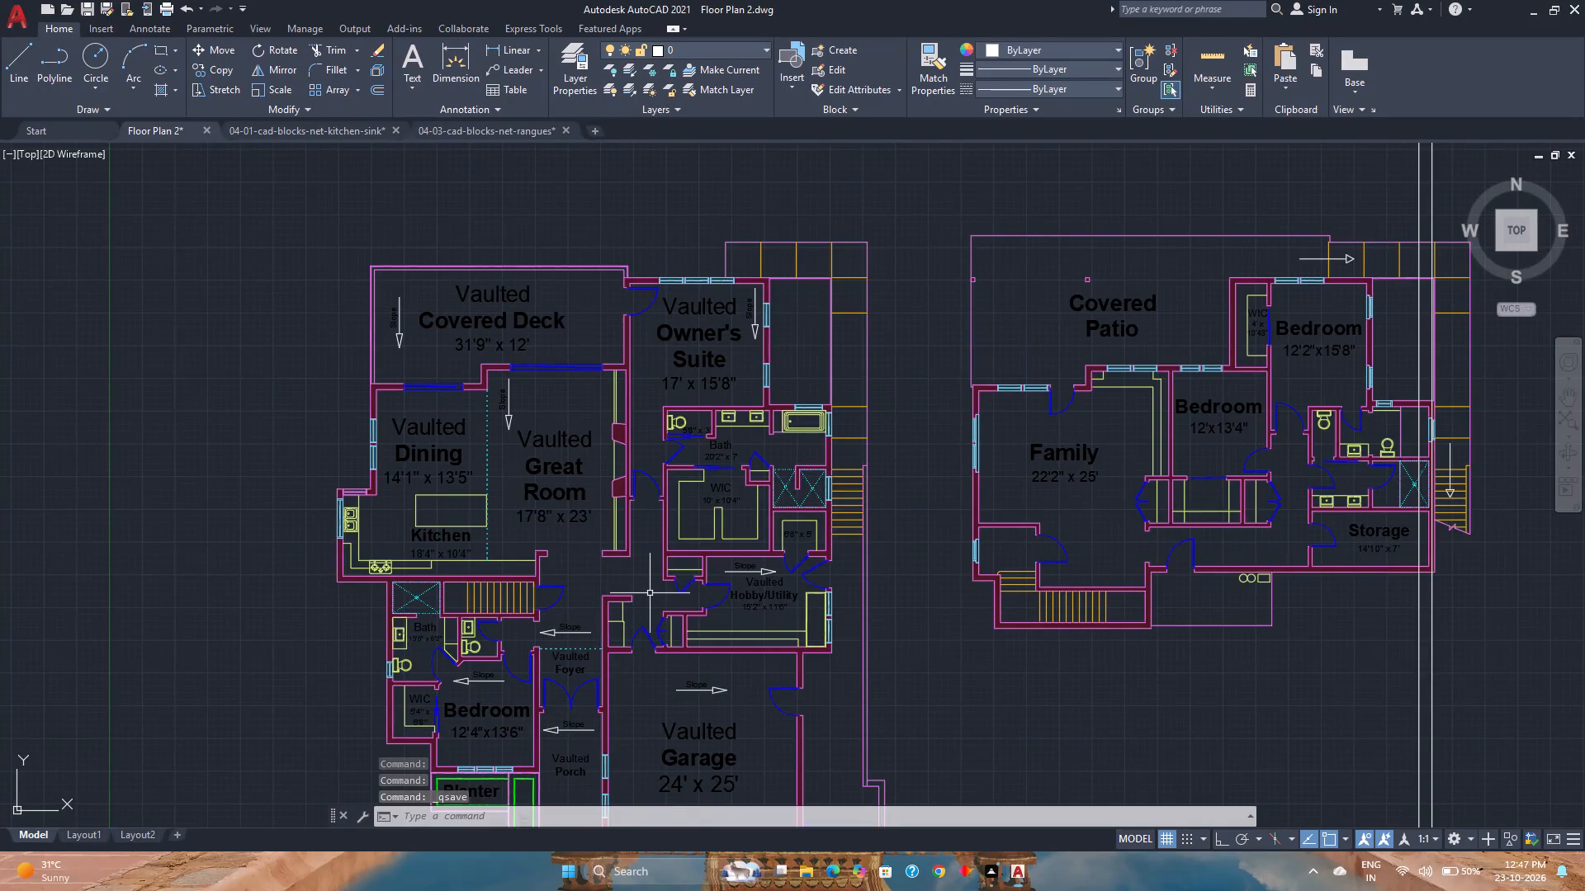
Review both floor plans room by room for leftover lines and objects on the wrong layer.
{"action": "scroll", "coordinate": [709, 617], "scroll_direction": "up", "scroll_amount": 2}
{"action": "middle_click_drag", "start_coordinate": [709, 617], "coordinate": [513, 600]}
{"action": "middle_click", "coordinate": [513, 600]}
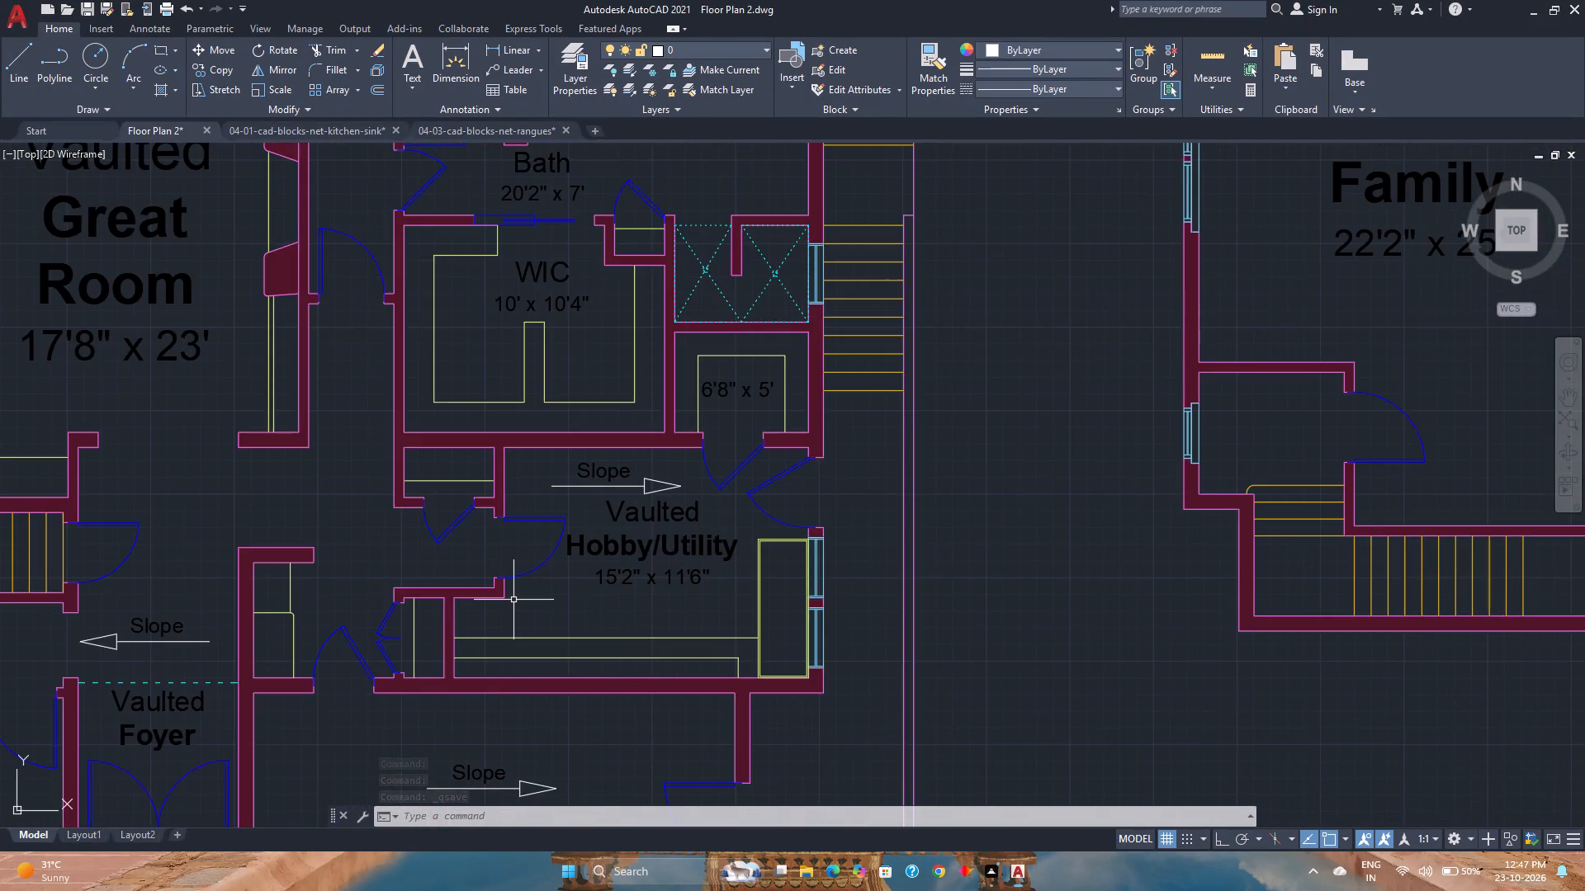
{"action": "scroll", "coordinate": [513, 600], "scroll_direction": "down", "scroll_amount": 2}
{"action": "middle_click_drag", "start_coordinate": [817, 644], "coordinate": [814, 612]}
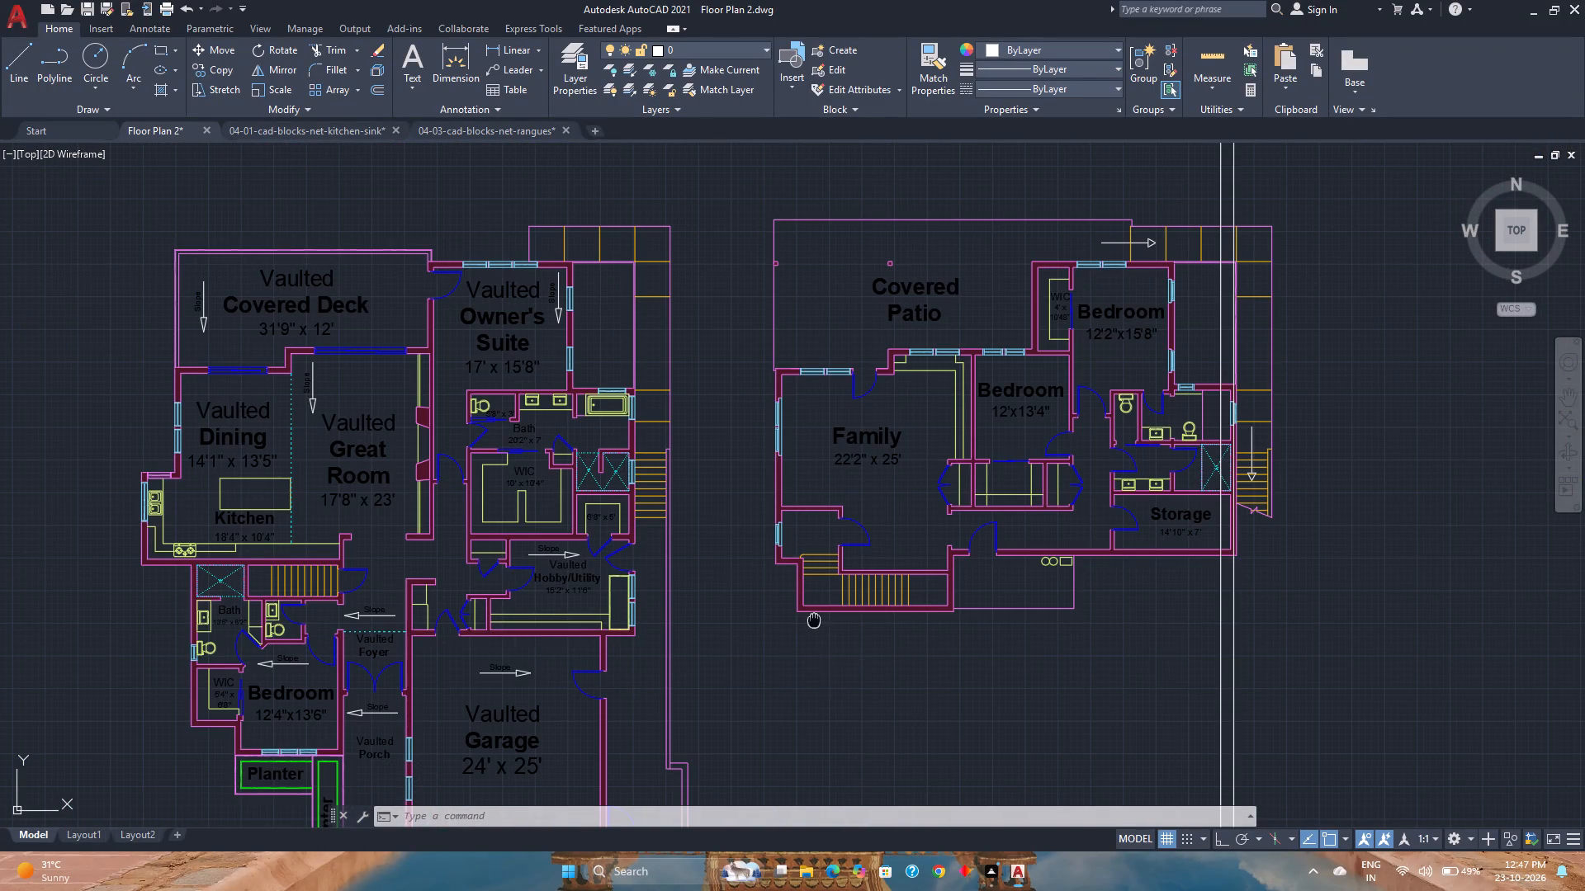
{"action": "middle_click_drag", "start_coordinate": [814, 612], "coordinate": [814, 547]}
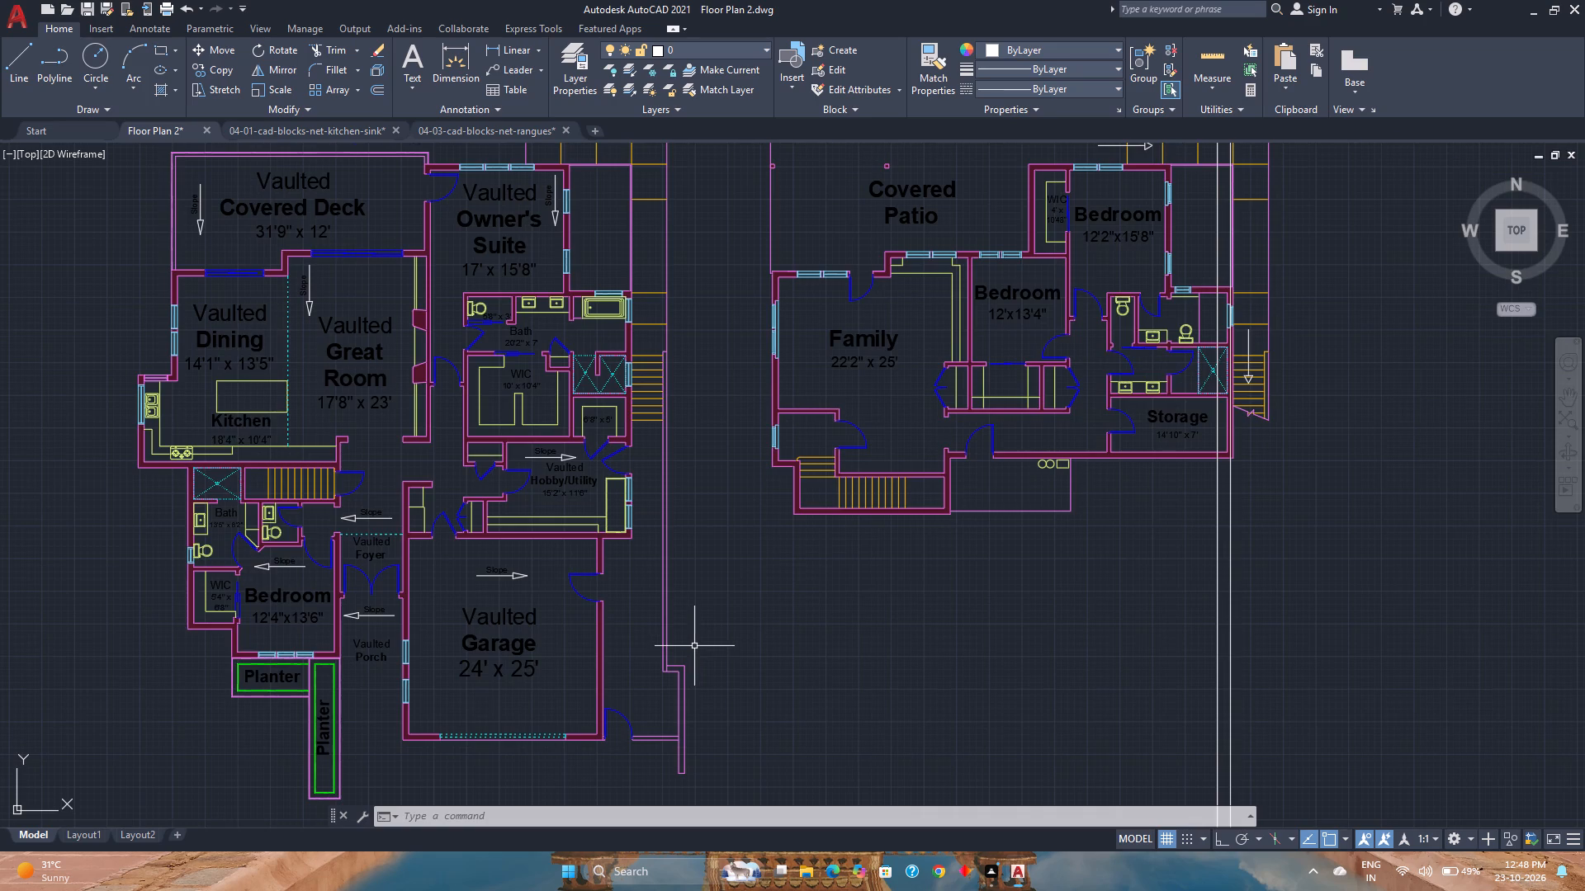
{"action": "scroll", "coordinate": [694, 646], "scroll_direction": "up", "scroll_amount": 2}
{"action": "scroll", "coordinate": [694, 646], "scroll_direction": "down", "scroll_amount": 3}
{"action": "scroll", "coordinate": [912, 405], "scroll_direction": "up", "scroll_amount": 2}
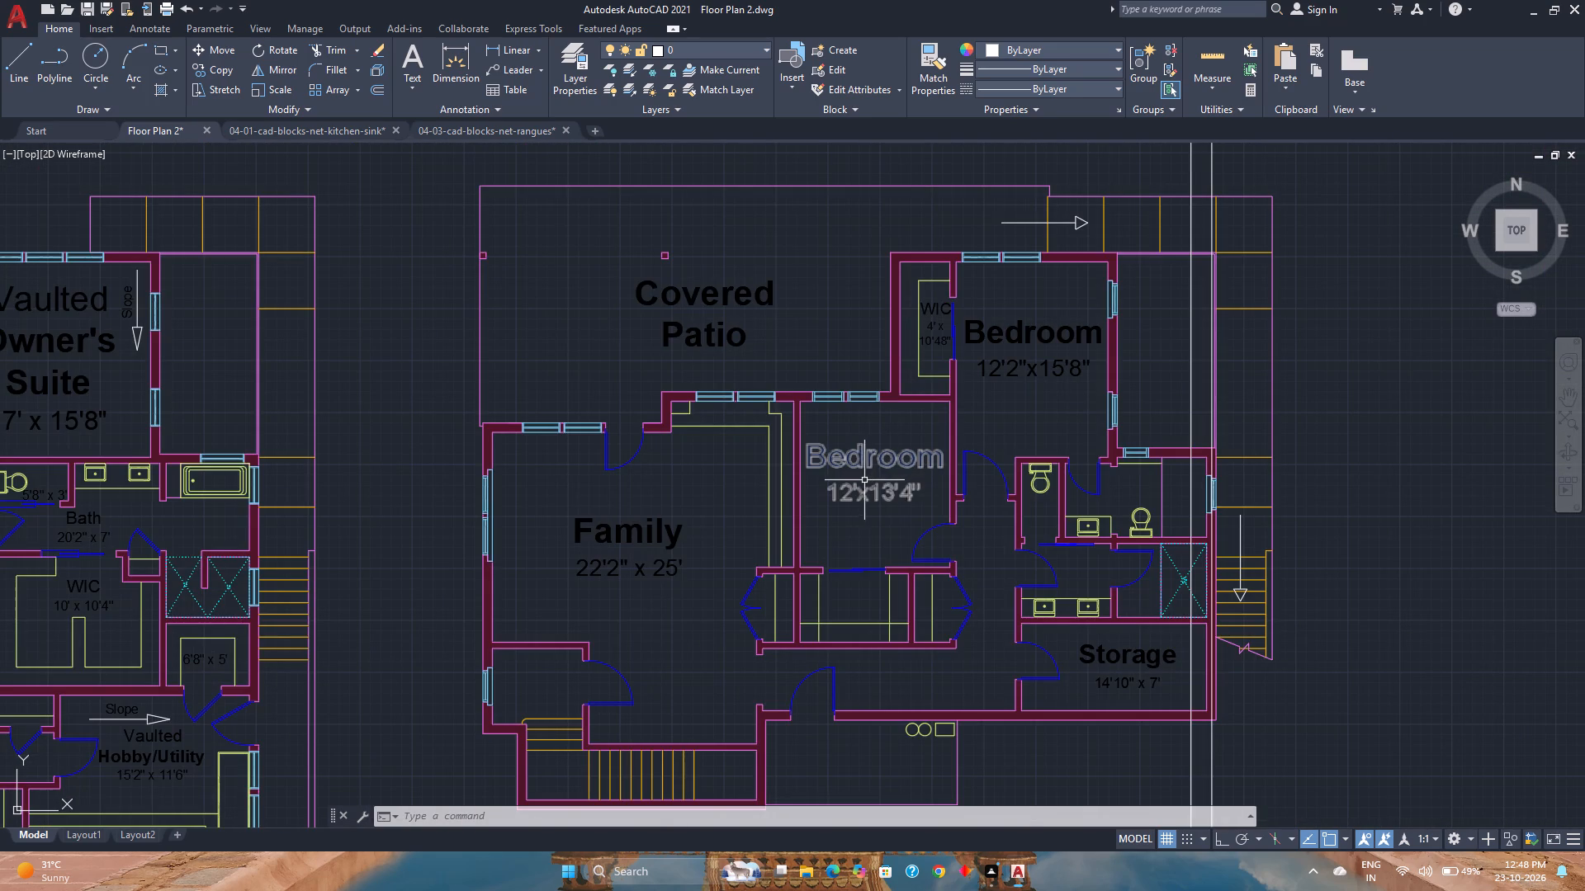
{"action": "scroll", "coordinate": [275, 592], "scroll_direction": "down", "scroll_amount": 1}
{"action": "scroll", "coordinate": [149, 587], "scroll_direction": "up", "scroll_amount": 1}
{"action": "middle_click", "coordinate": [149, 587]}
{"action": "middle_click", "coordinate": [150, 587]}
{"action": "middle_click", "coordinate": [152, 587]}
{"action": "middle_click_drag", "start_coordinate": [155, 587], "coordinate": [176, 596]}
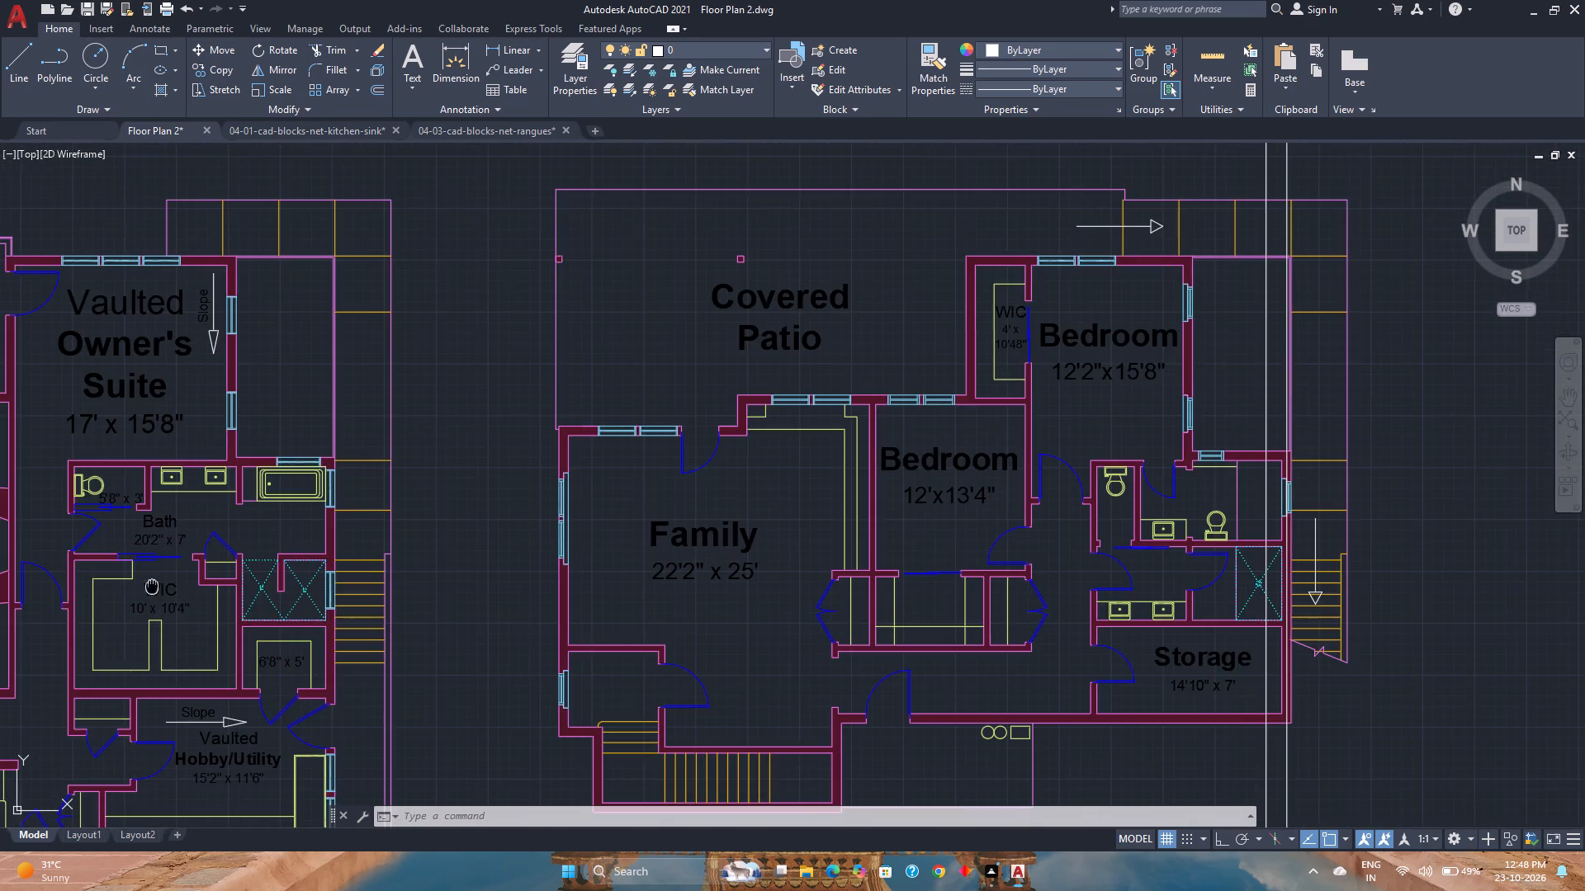
{"action": "middle_click_drag", "start_coordinate": [176, 596], "coordinate": [388, 638]}
{"action": "scroll", "coordinate": [283, 524], "scroll_direction": "down", "scroll_amount": 2}
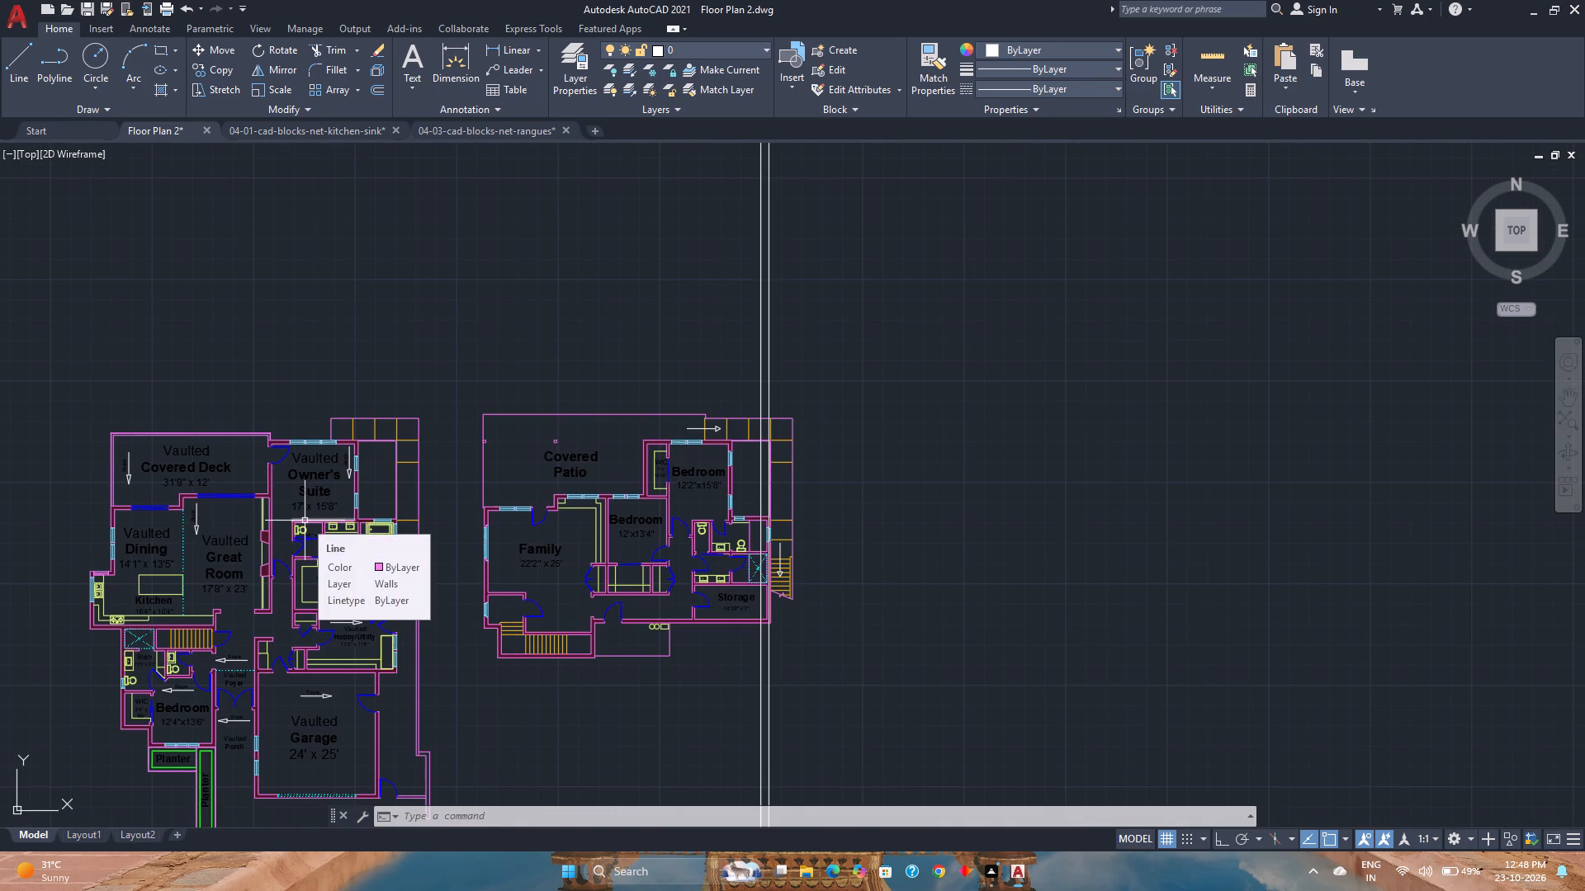
Assign the short horizontal window above the kitchen sink to the Windows layer and save the drawing.
{"action": "scroll", "coordinate": [84, 577], "scroll_direction": "up", "scroll_amount": 5}
{"action": "left_click", "coordinate": [169, 551]}
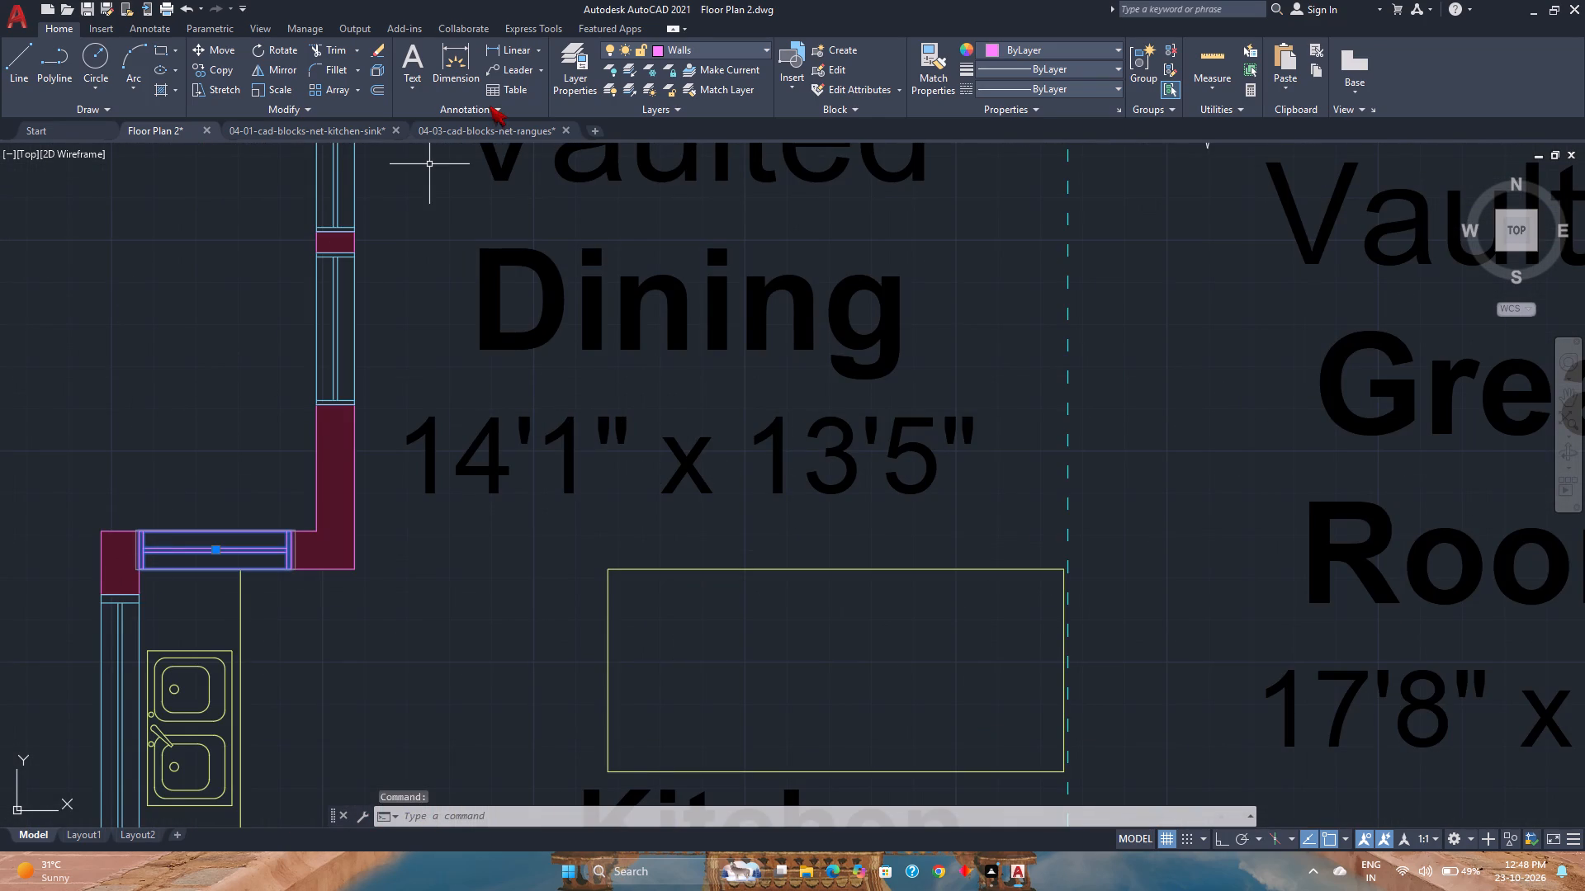
{"action": "left_click", "coordinate": [703, 47]}
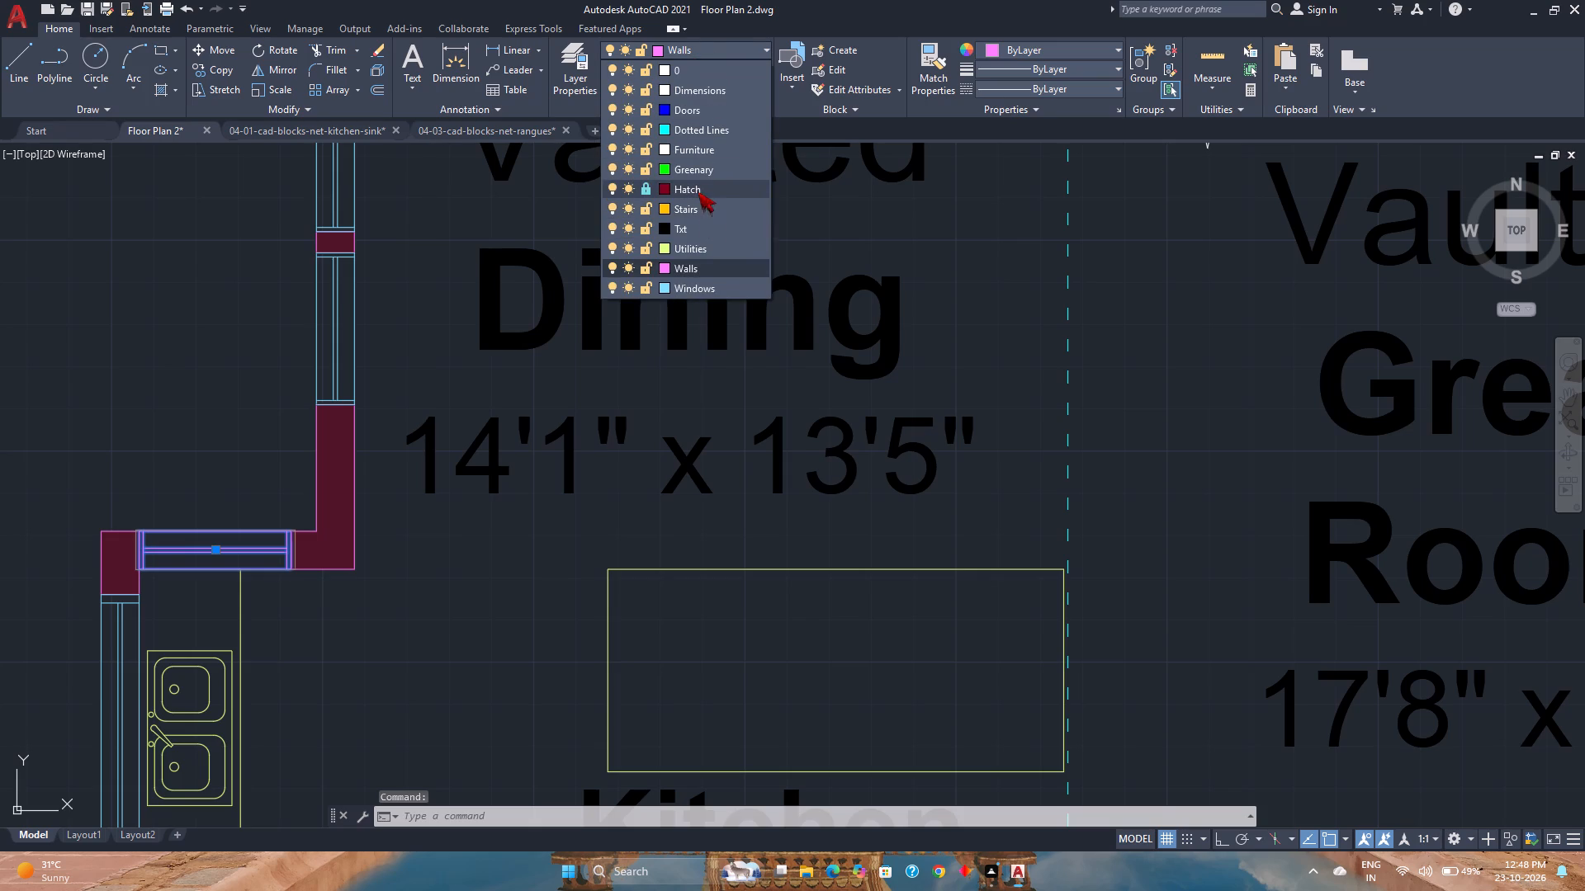
{"action": "left_click", "coordinate": [708, 285]}
{"action": "key", "text": "Escape"}
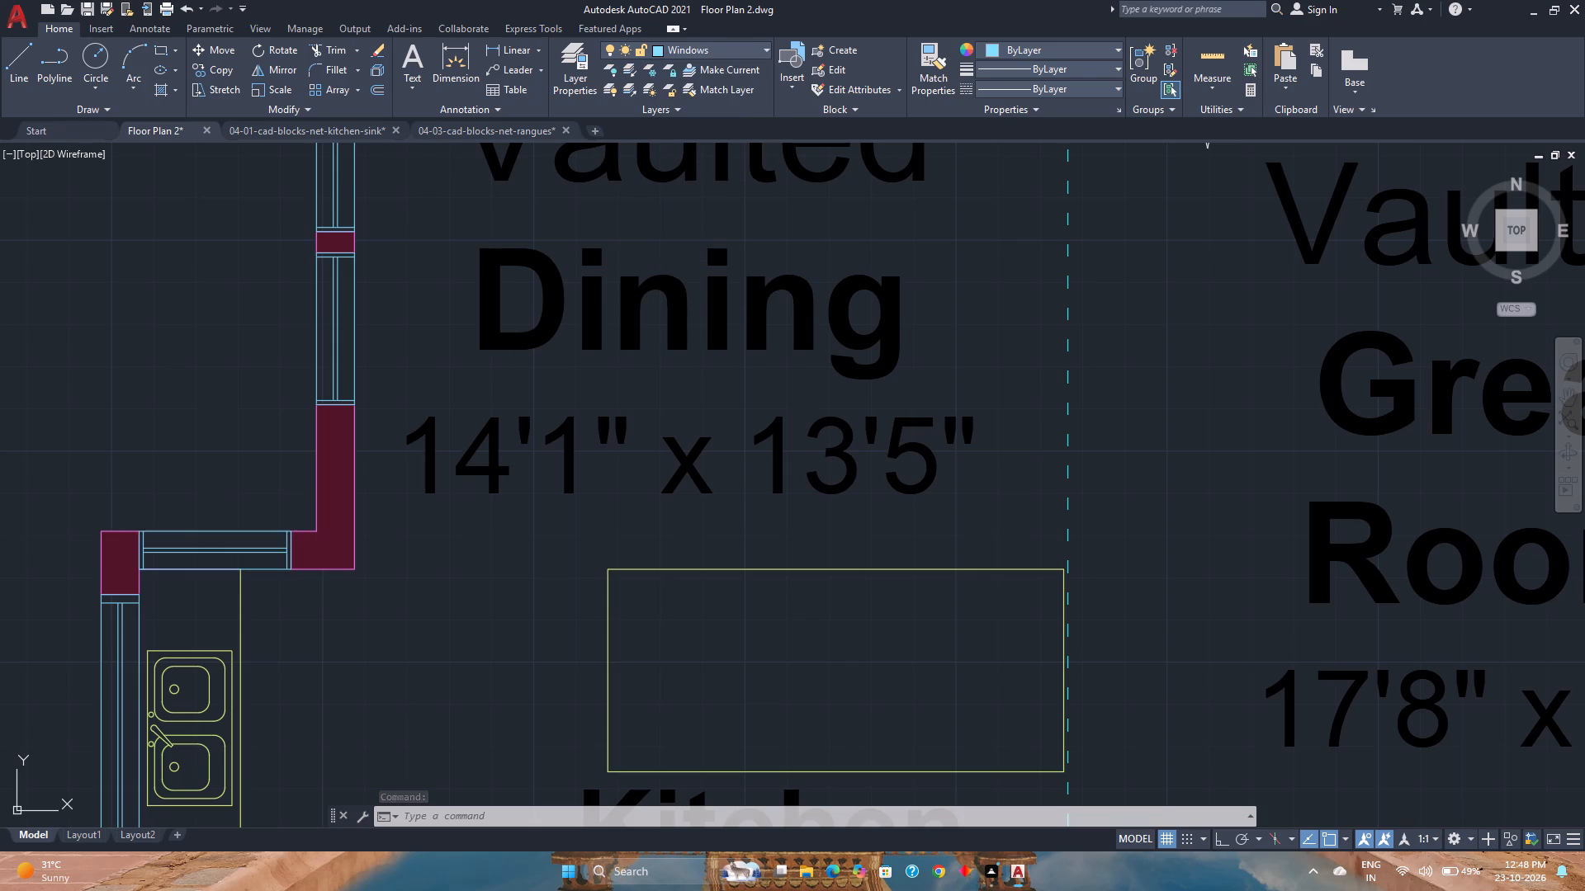
{"action": "key", "text": "ctrl+s"}
Examine both floor plans again, checking the Hobby/Utility, Garage and Foyer areas for remaining drafting errors.
{"action": "scroll", "coordinate": [482, 478], "scroll_direction": "down", "scroll_amount": 2}
{"action": "scroll", "coordinate": [668, 490], "scroll_direction": "down", "scroll_amount": 2}
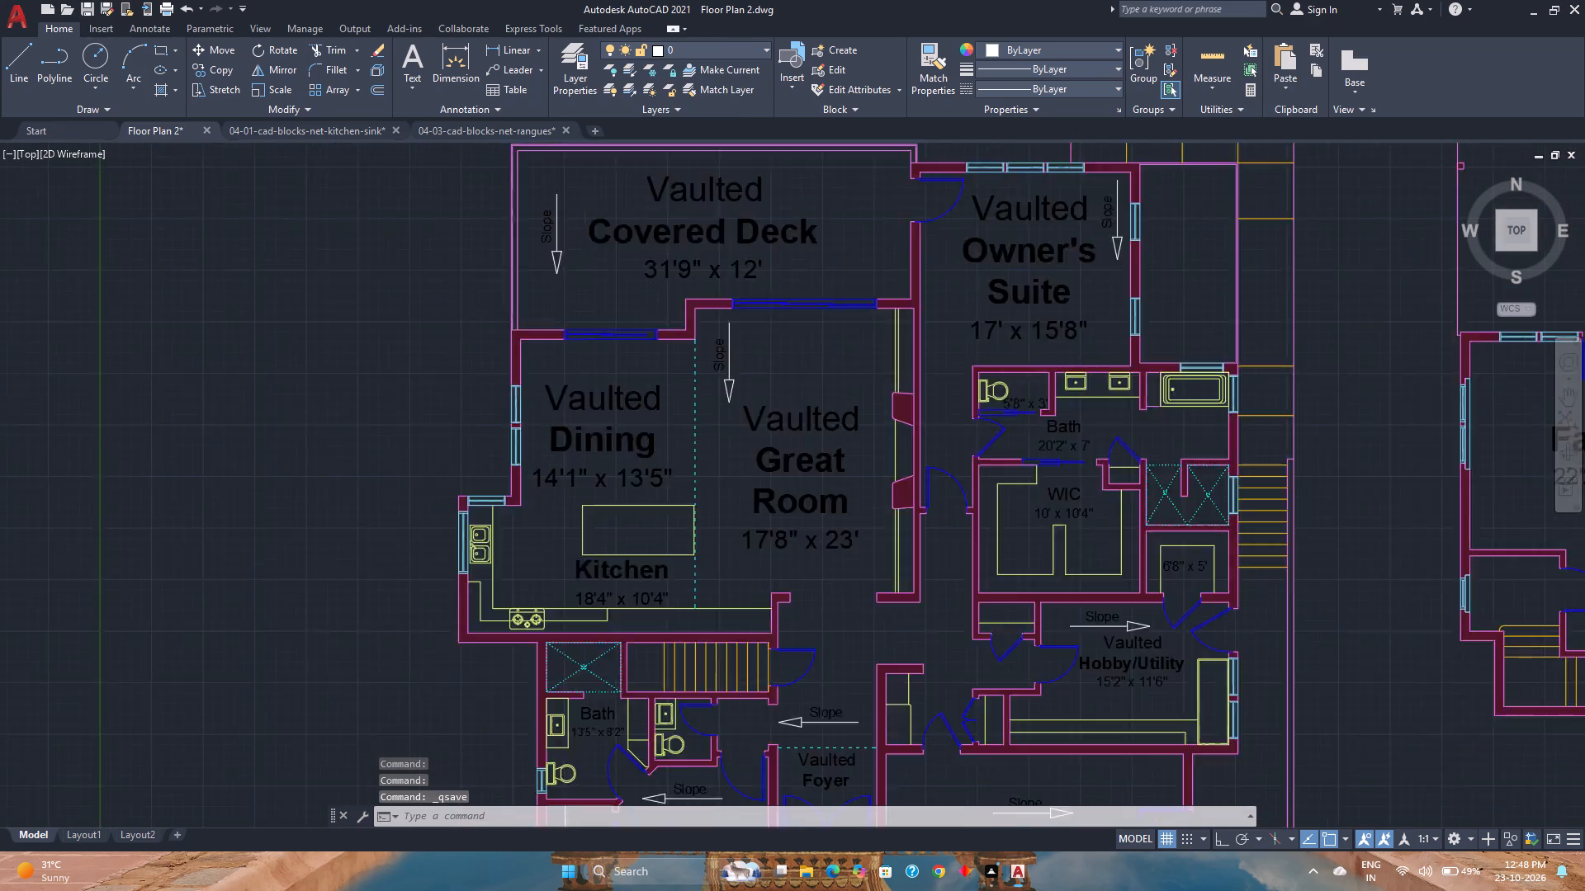
{"action": "middle_click_drag", "start_coordinate": [668, 490], "coordinate": [412, 454]}
{"action": "middle_click", "coordinate": [412, 454]}
{"action": "middle_click", "coordinate": [412, 454]}
{"action": "middle_click", "coordinate": [411, 453]}
{"action": "middle_click", "coordinate": [410, 452]}
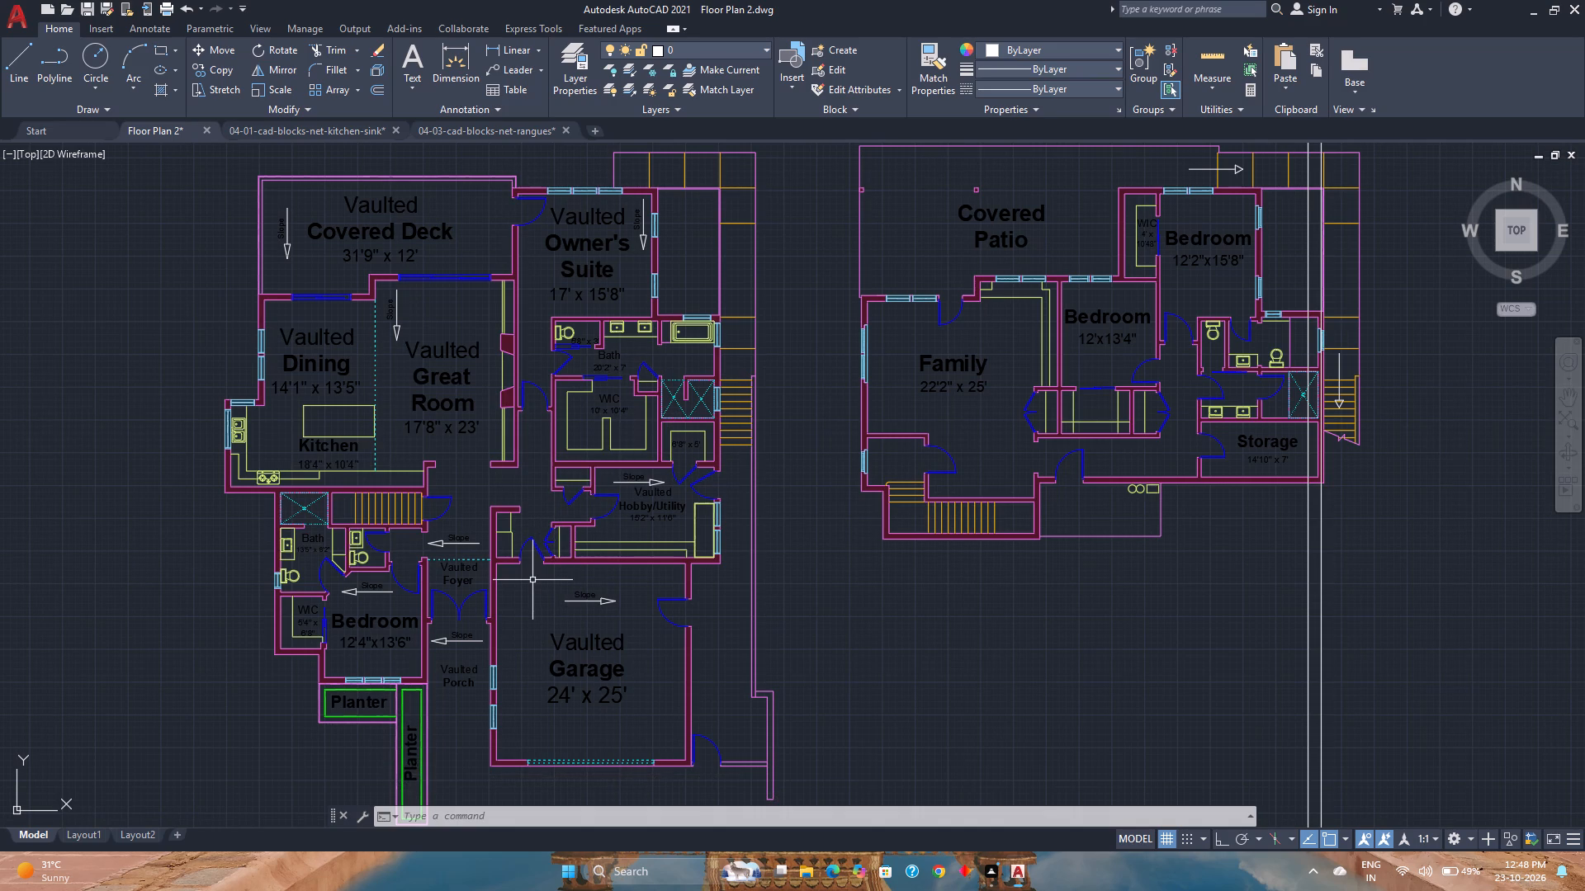
{"action": "scroll", "coordinate": [490, 583], "scroll_direction": "up", "scroll_amount": 2}
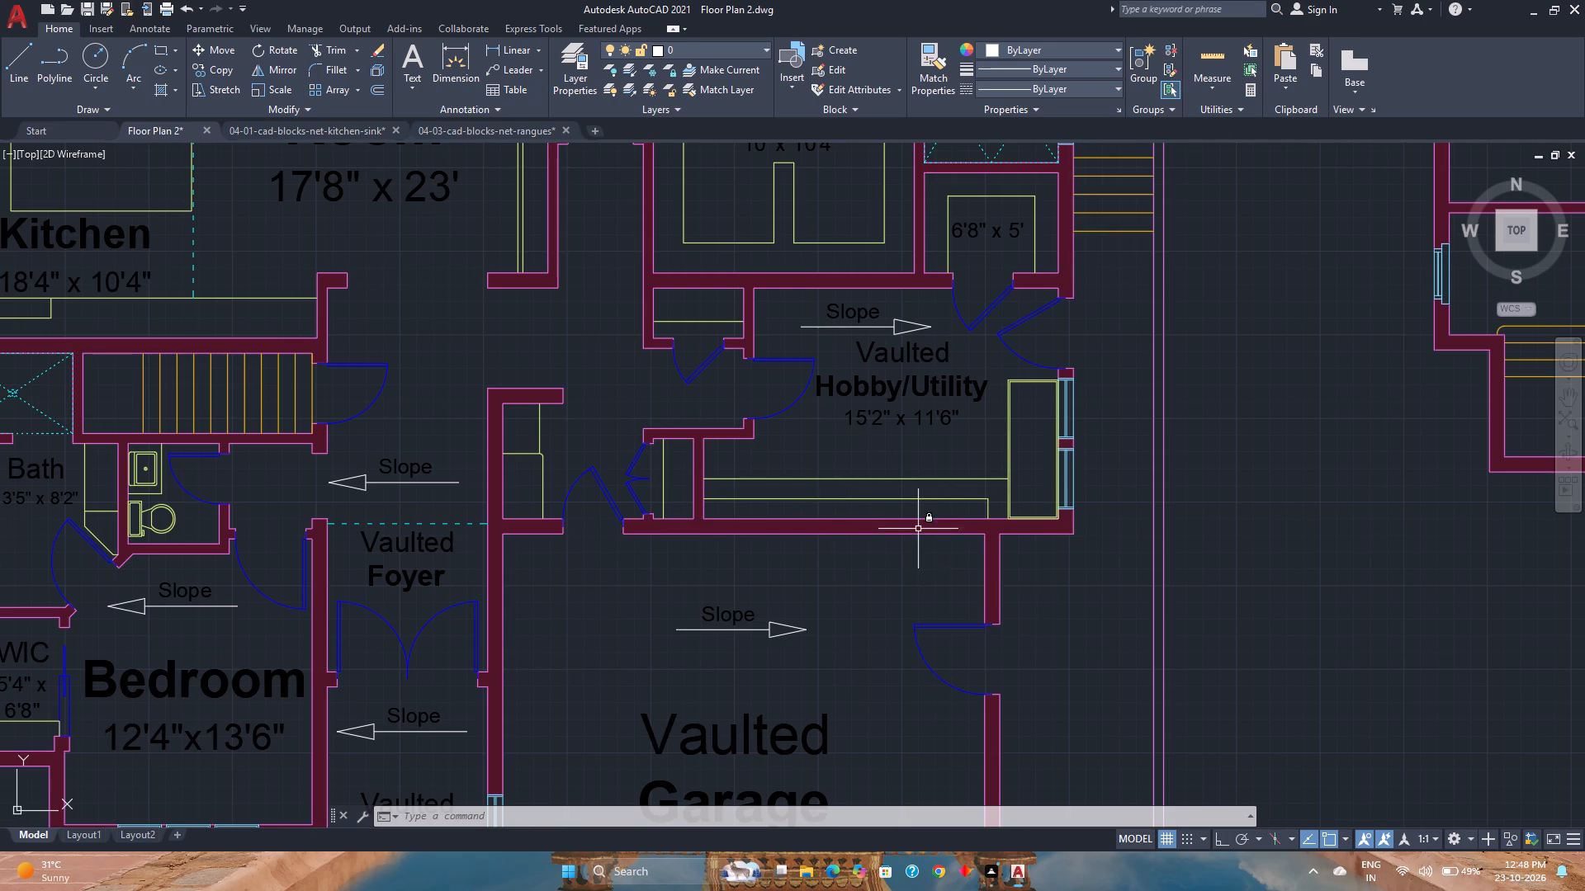
{"action": "scroll", "coordinate": [988, 540], "scroll_direction": "down", "scroll_amount": 1}
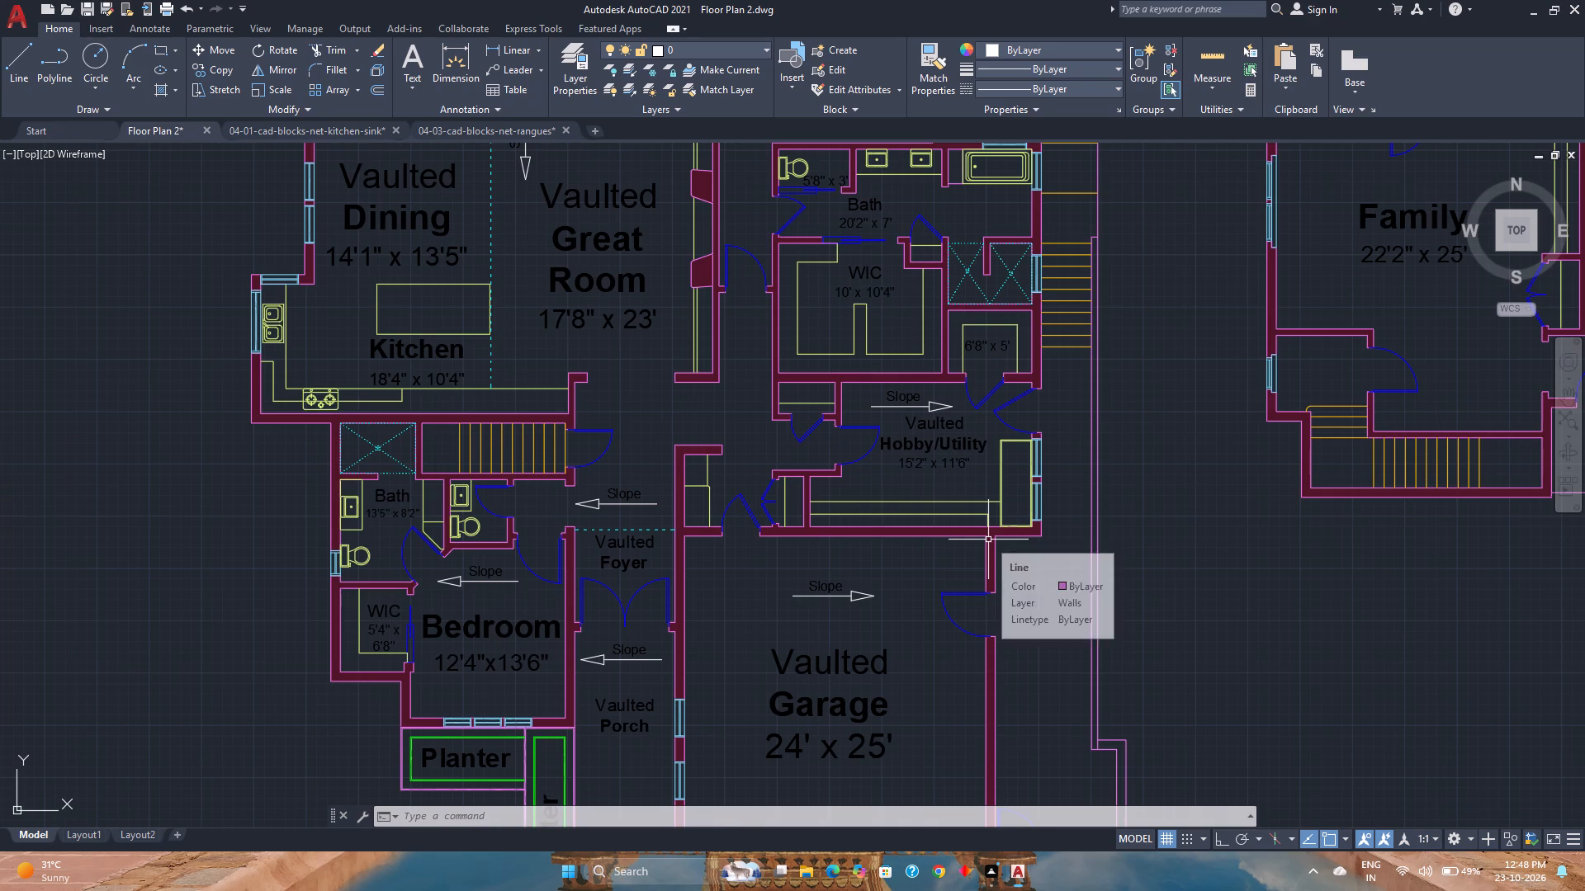
{"action": "scroll", "coordinate": [969, 530], "scroll_direction": "down", "scroll_amount": 2}
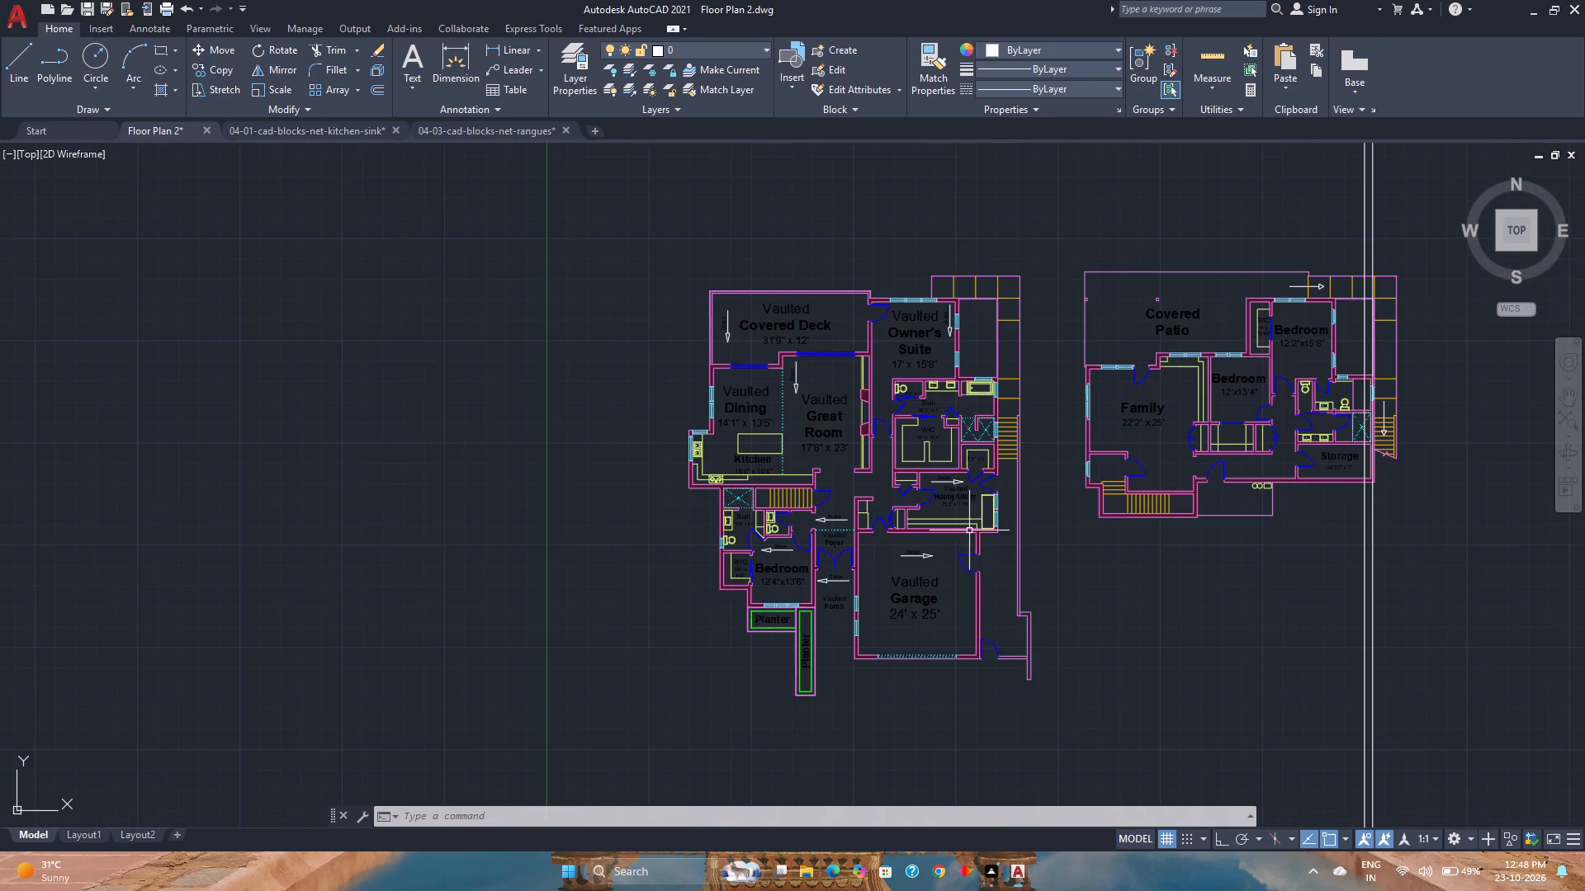
{"action": "middle_click_drag", "start_coordinate": [969, 530], "coordinate": [755, 585]}
{"action": "middle_click", "coordinate": [755, 585]}
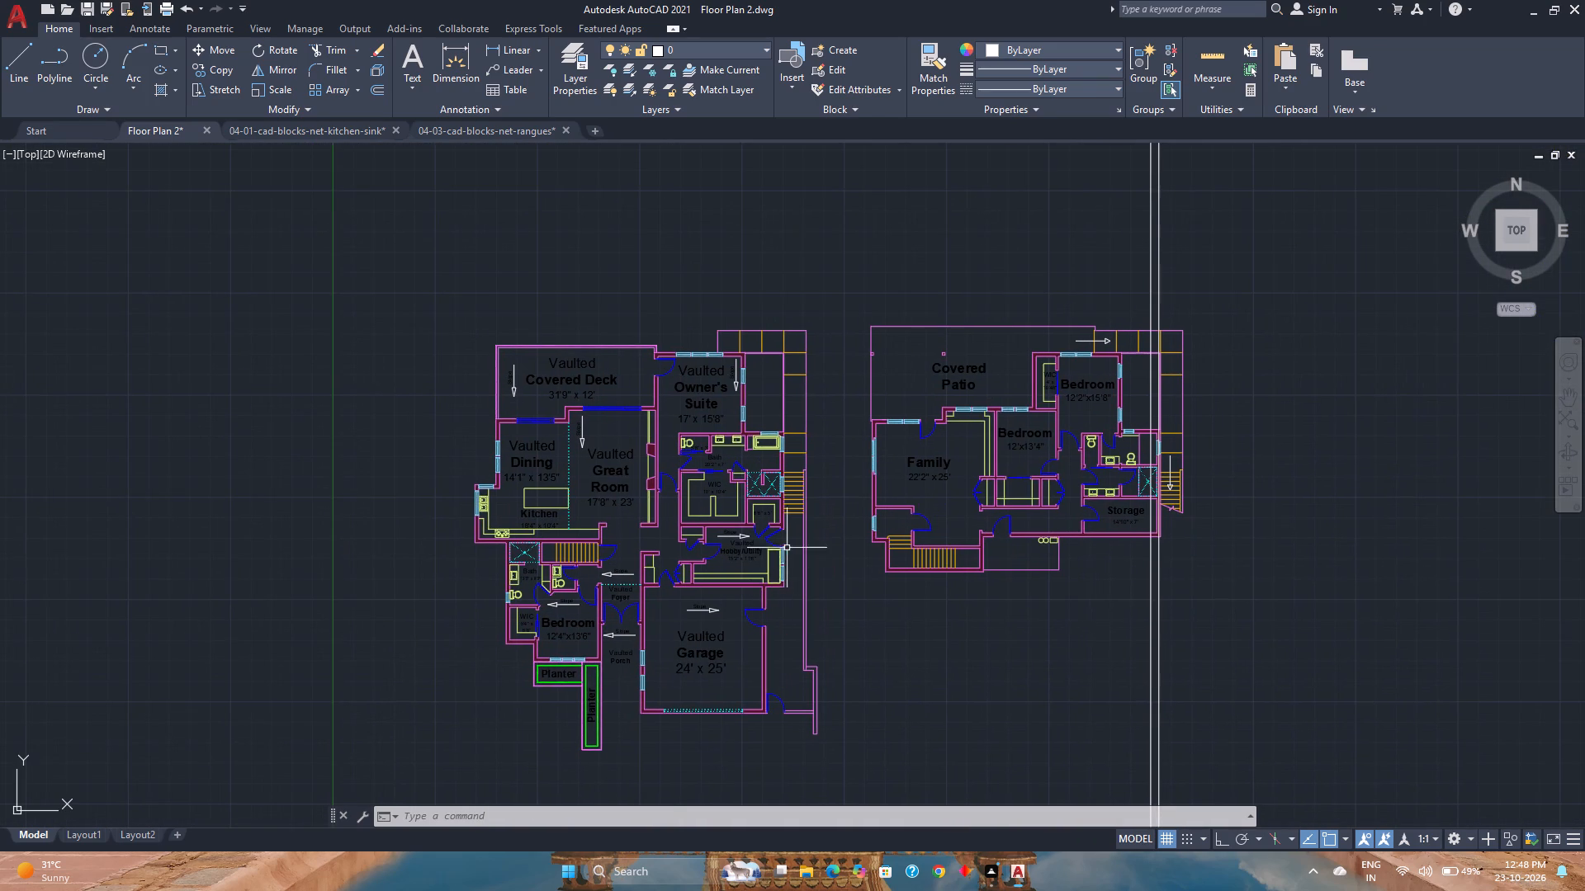
{"action": "scroll", "coordinate": [790, 535], "scroll_direction": "up", "scroll_amount": 3}
{"action": "scroll", "coordinate": [790, 535], "scroll_direction": "down", "scroll_amount": 1}
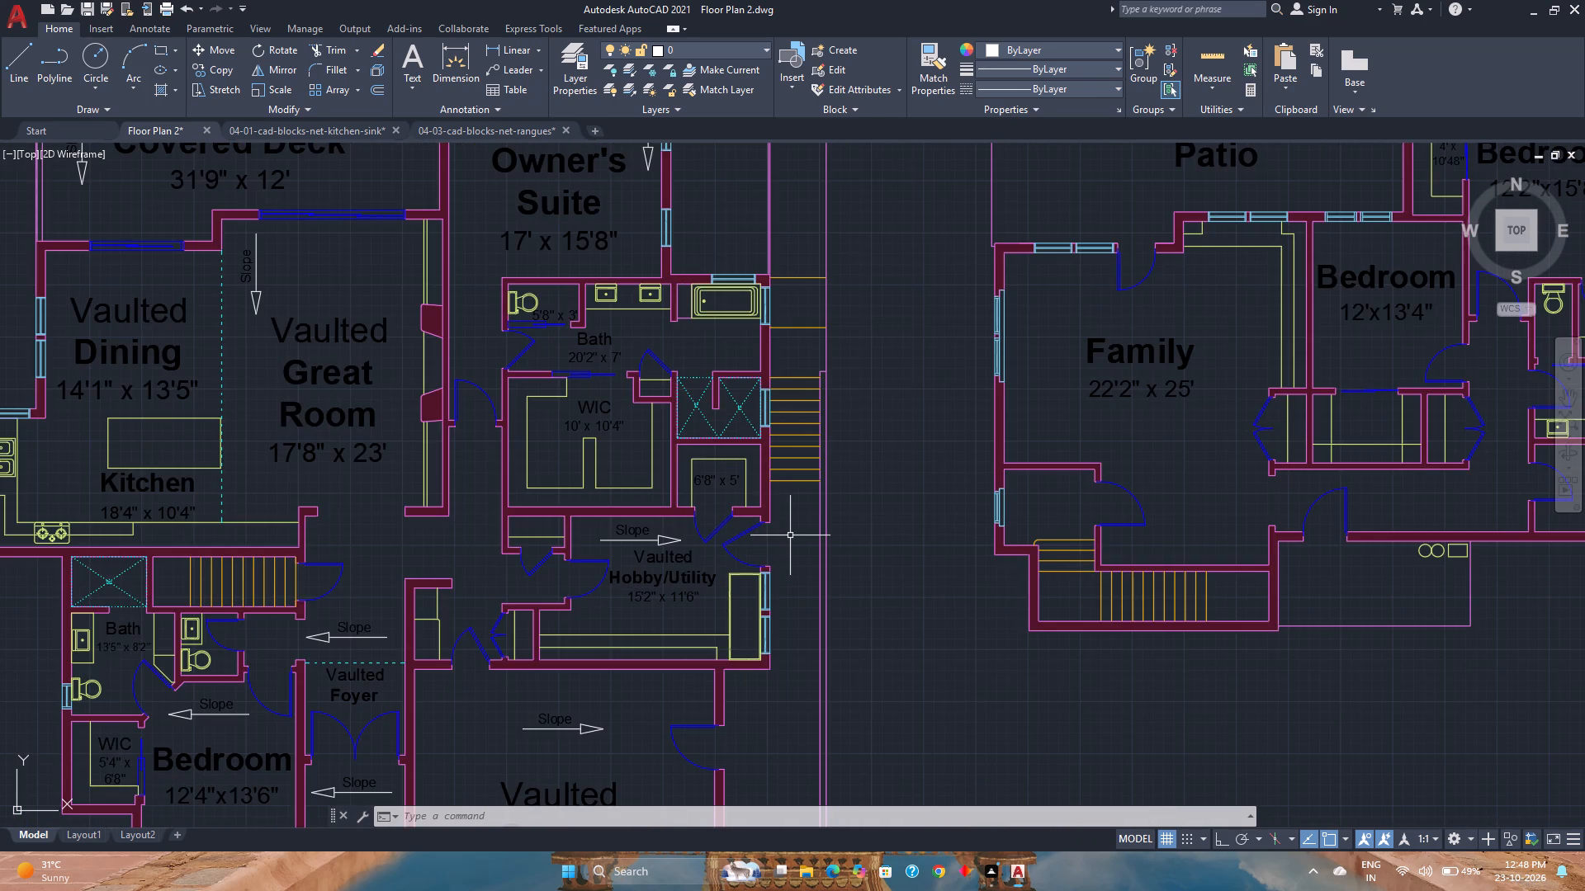
{"action": "scroll", "coordinate": [790, 535], "scroll_direction": "down", "scroll_amount": 2}
{"action": "scroll", "coordinate": [946, 516], "scroll_direction": "up", "scroll_amount": 2}
Delete the two long vertical construction lines crossing the east side of the second floor plan and save the drawing.
{"action": "middle_click_drag", "start_coordinate": [949, 517], "coordinate": [750, 576]}
{"action": "middle_click", "coordinate": [750, 576]}
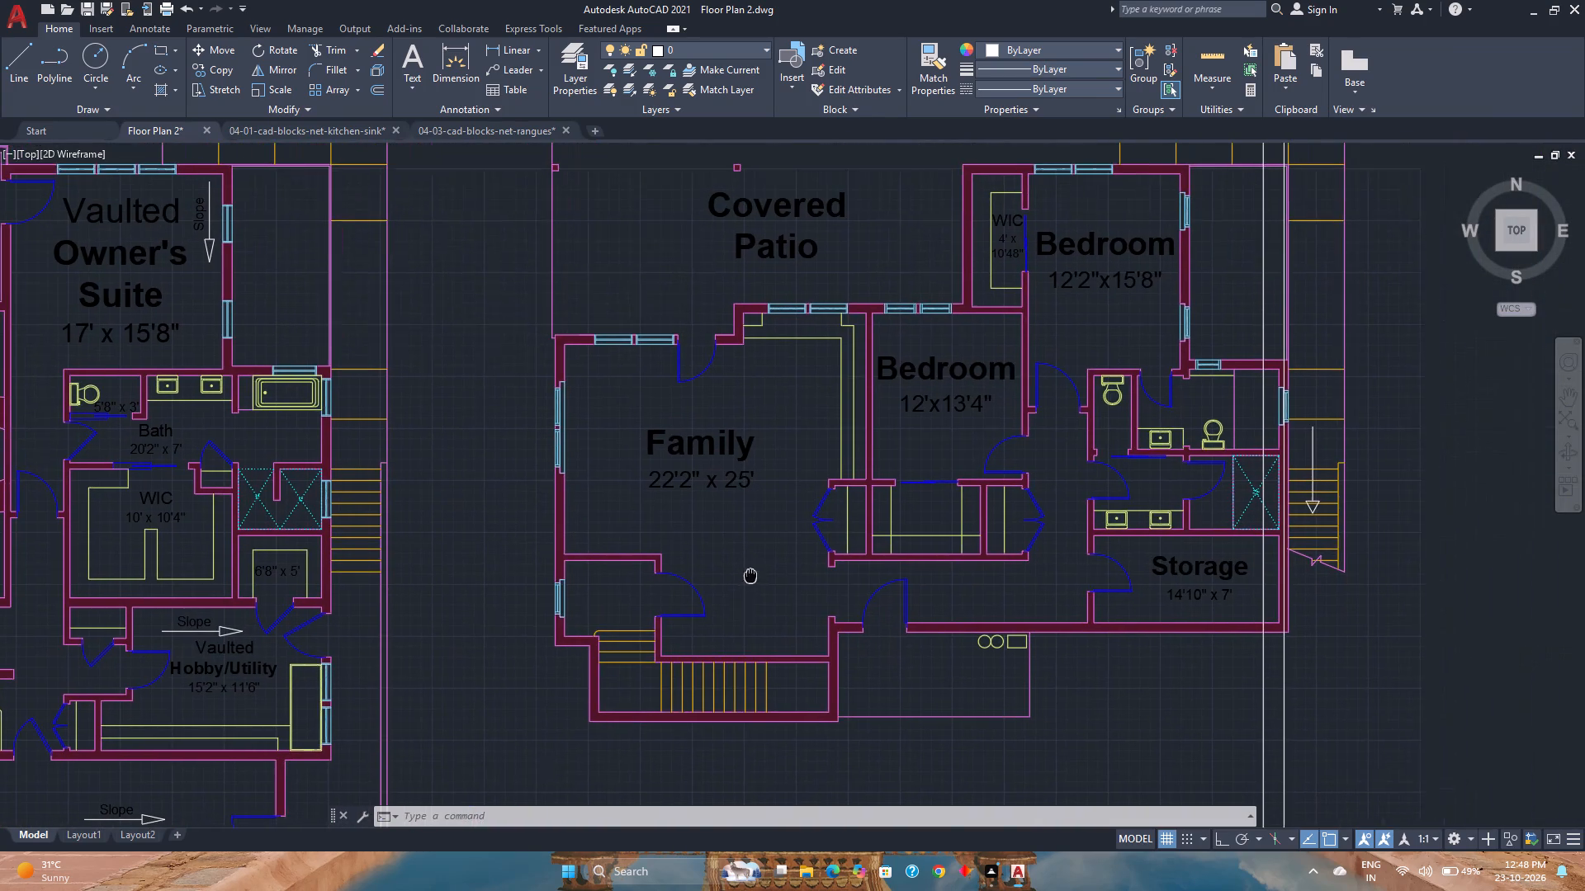
{"action": "middle_click", "coordinate": [741, 577]}
{"action": "scroll", "coordinate": [802, 562], "scroll_direction": "down", "scroll_amount": 1}
{"action": "left_click", "coordinate": [1147, 650]}
{"action": "left_click", "coordinate": [1006, 665]}
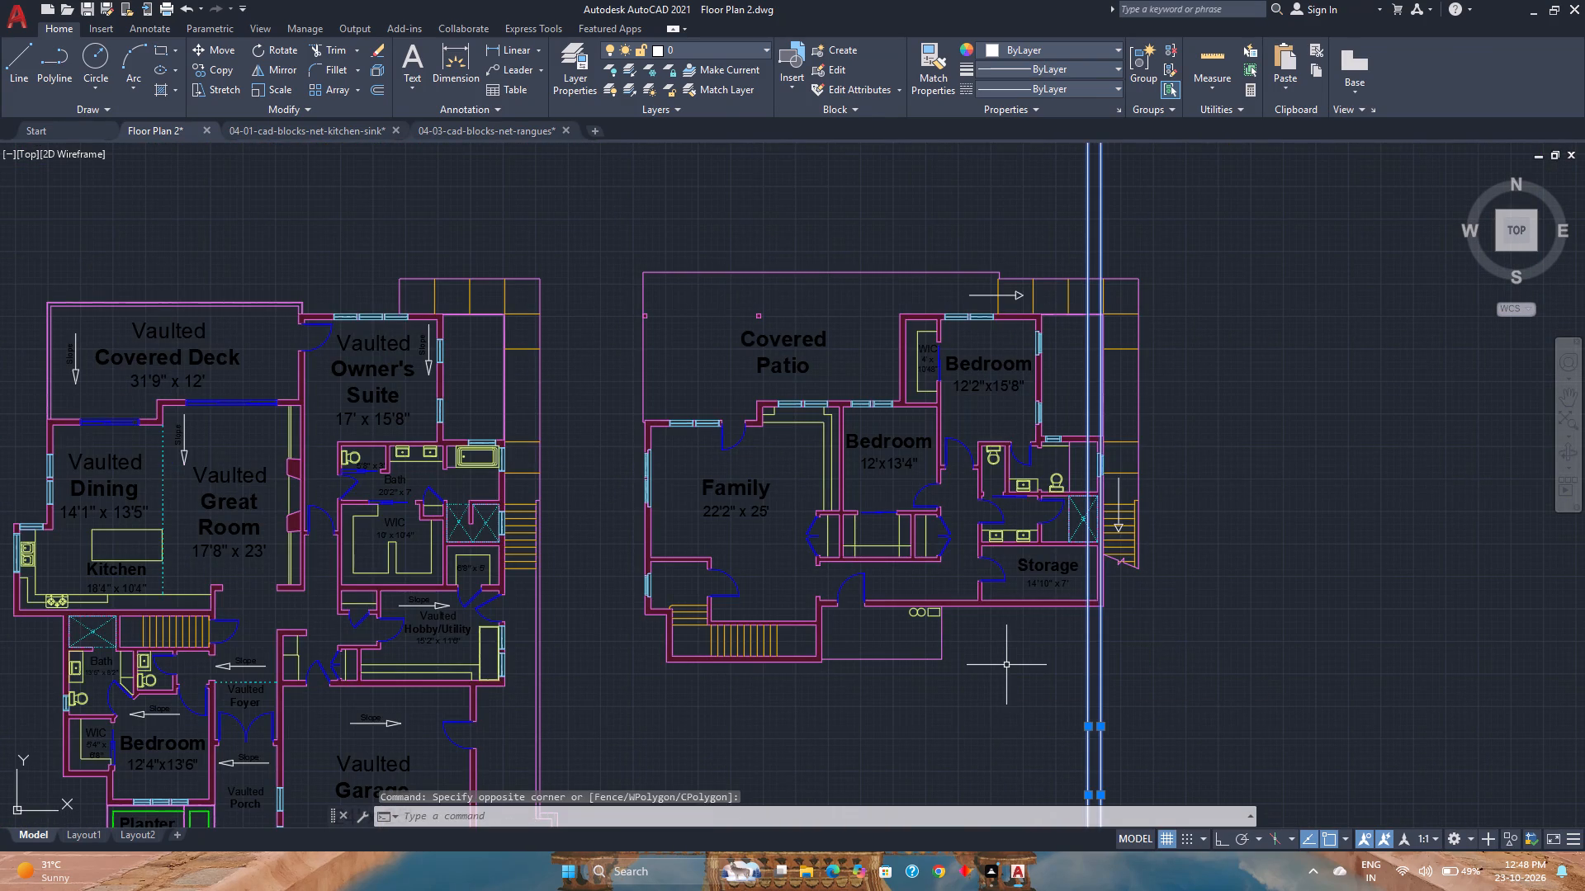
{"action": "key", "text": "Delete"}
{"action": "key", "text": "ctrl+s"}
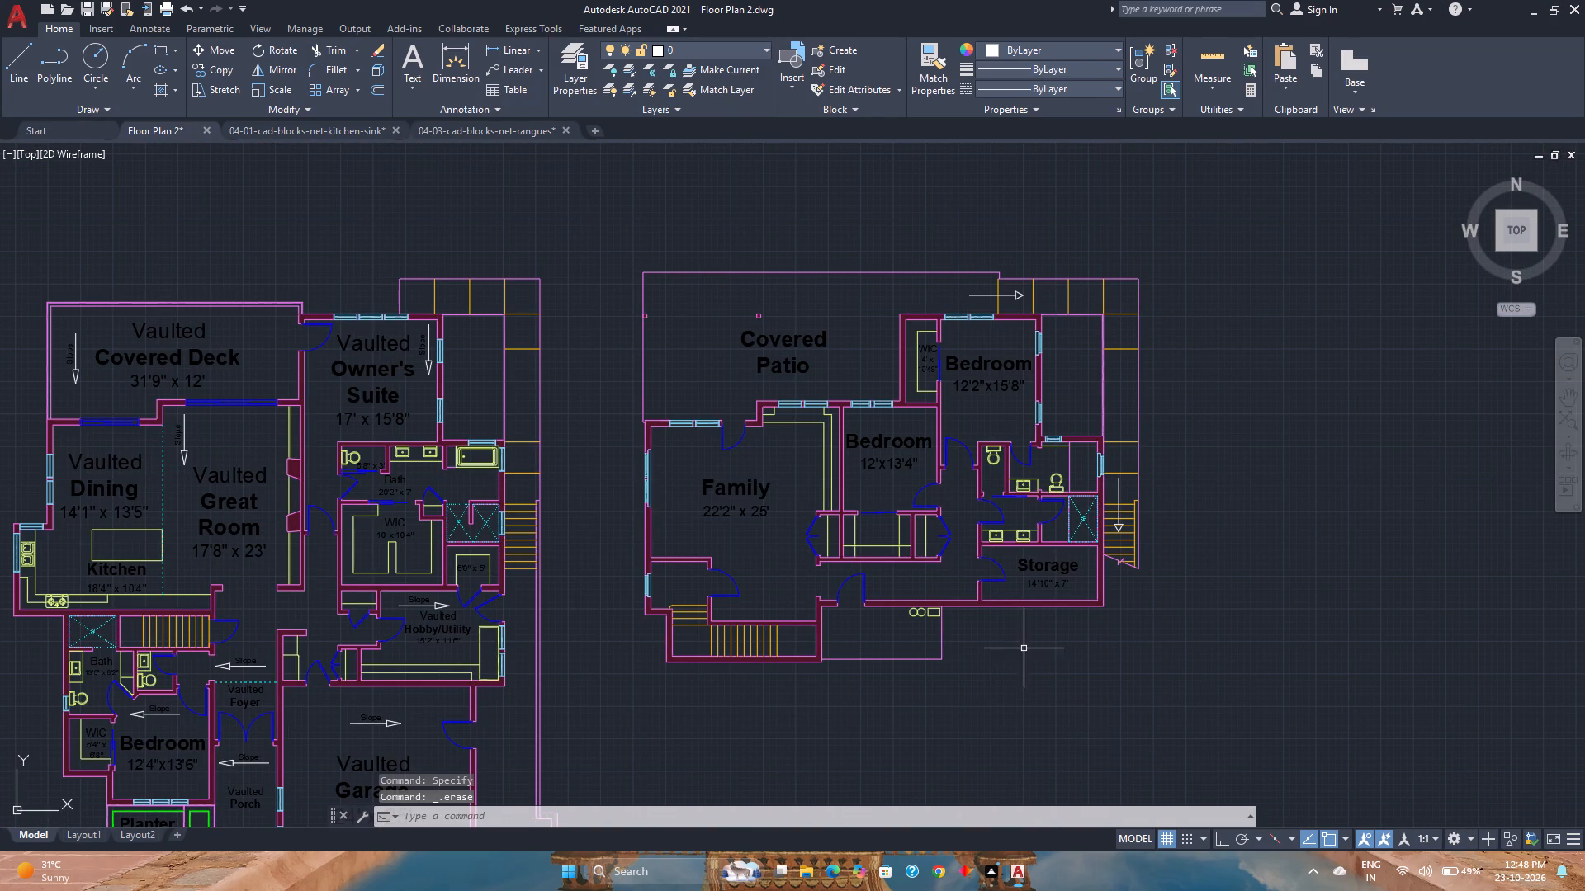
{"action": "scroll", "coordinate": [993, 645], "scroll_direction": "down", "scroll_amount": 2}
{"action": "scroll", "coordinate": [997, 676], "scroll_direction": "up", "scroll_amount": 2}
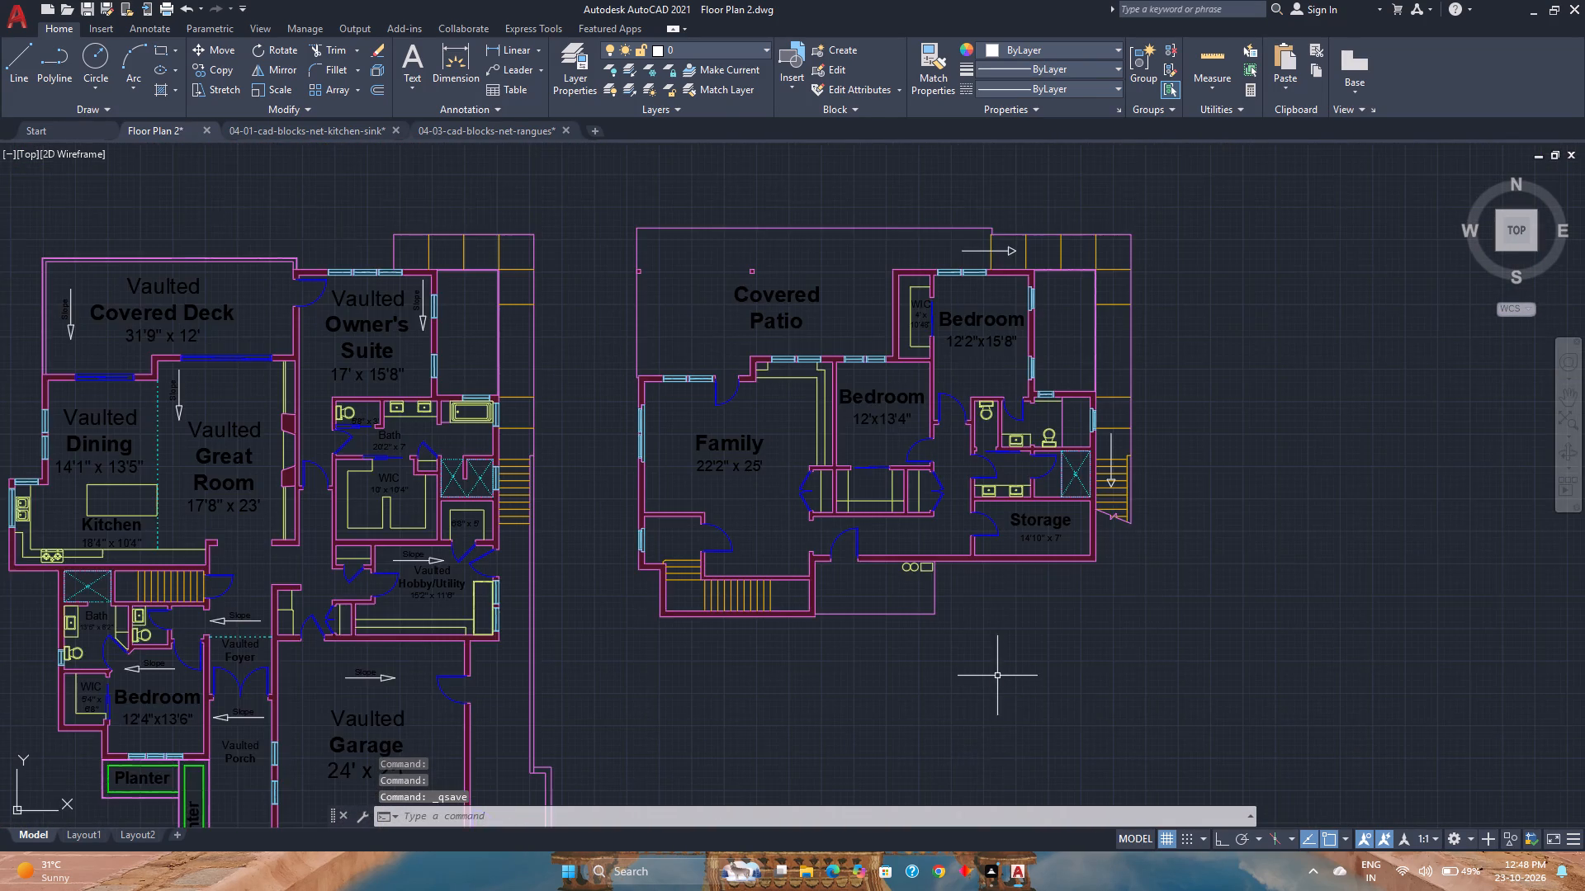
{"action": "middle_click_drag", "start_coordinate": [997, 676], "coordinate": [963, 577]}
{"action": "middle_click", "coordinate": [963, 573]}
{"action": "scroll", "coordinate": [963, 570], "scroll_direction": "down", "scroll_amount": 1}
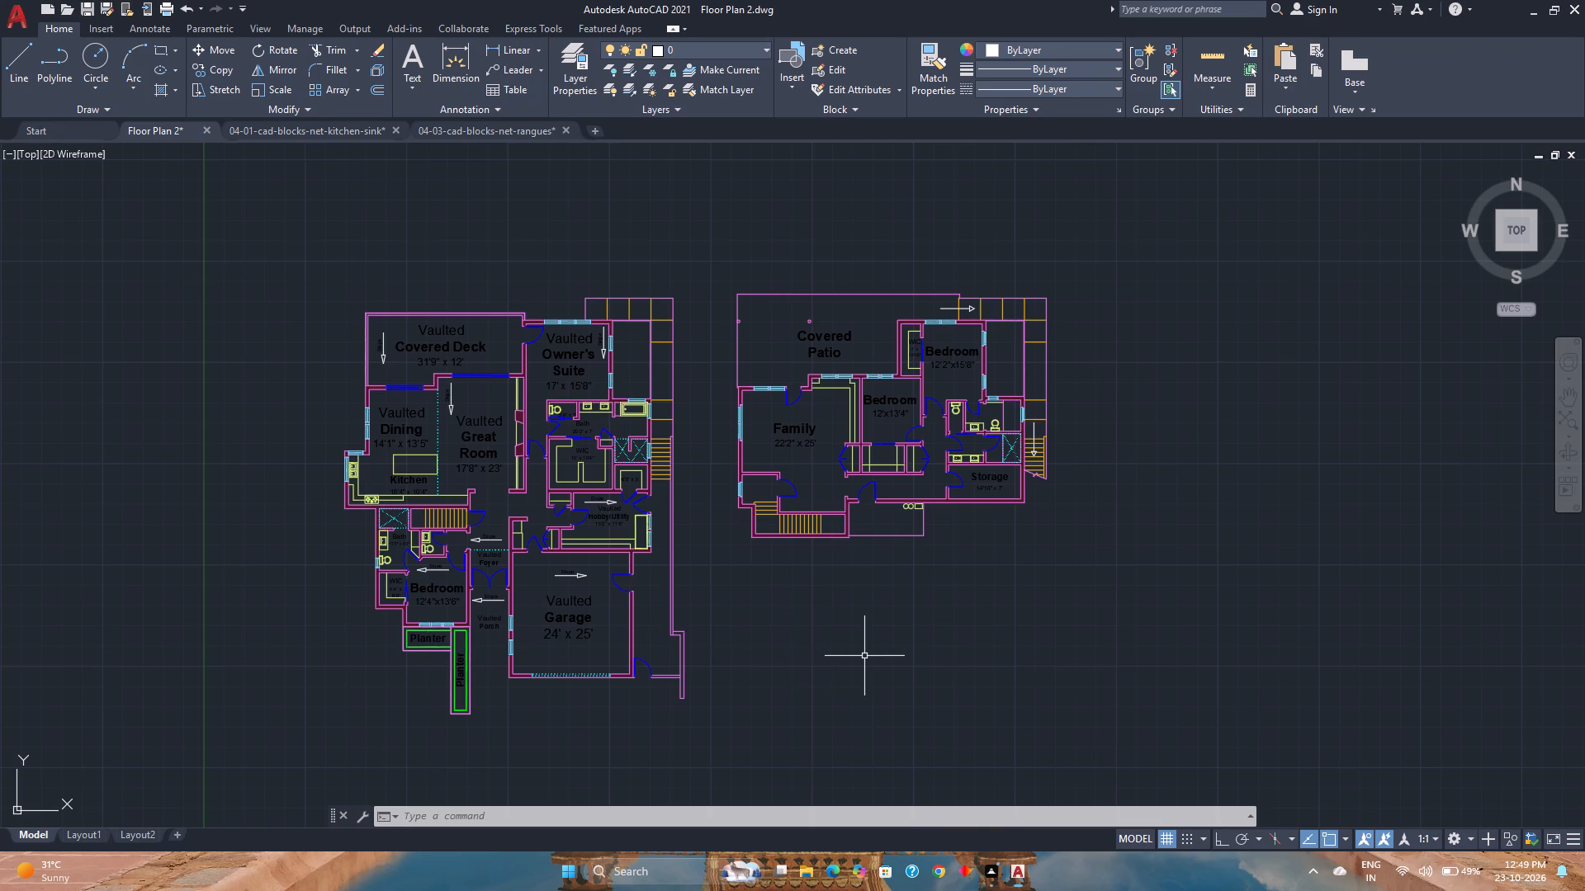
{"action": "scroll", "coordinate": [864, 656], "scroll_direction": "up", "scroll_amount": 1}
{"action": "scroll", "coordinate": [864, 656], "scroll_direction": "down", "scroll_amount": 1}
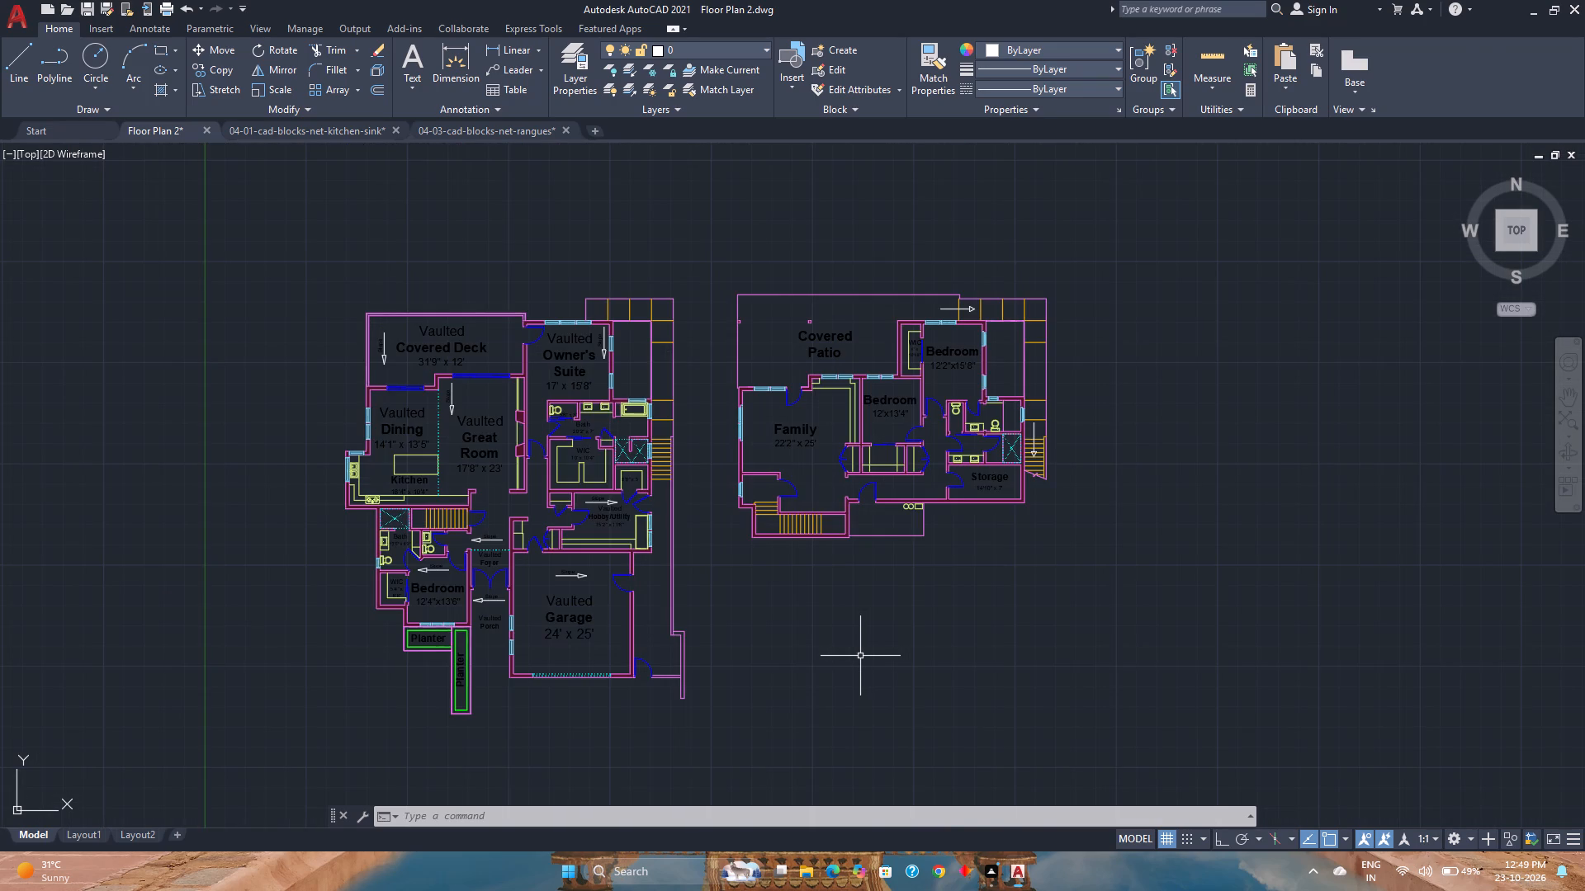
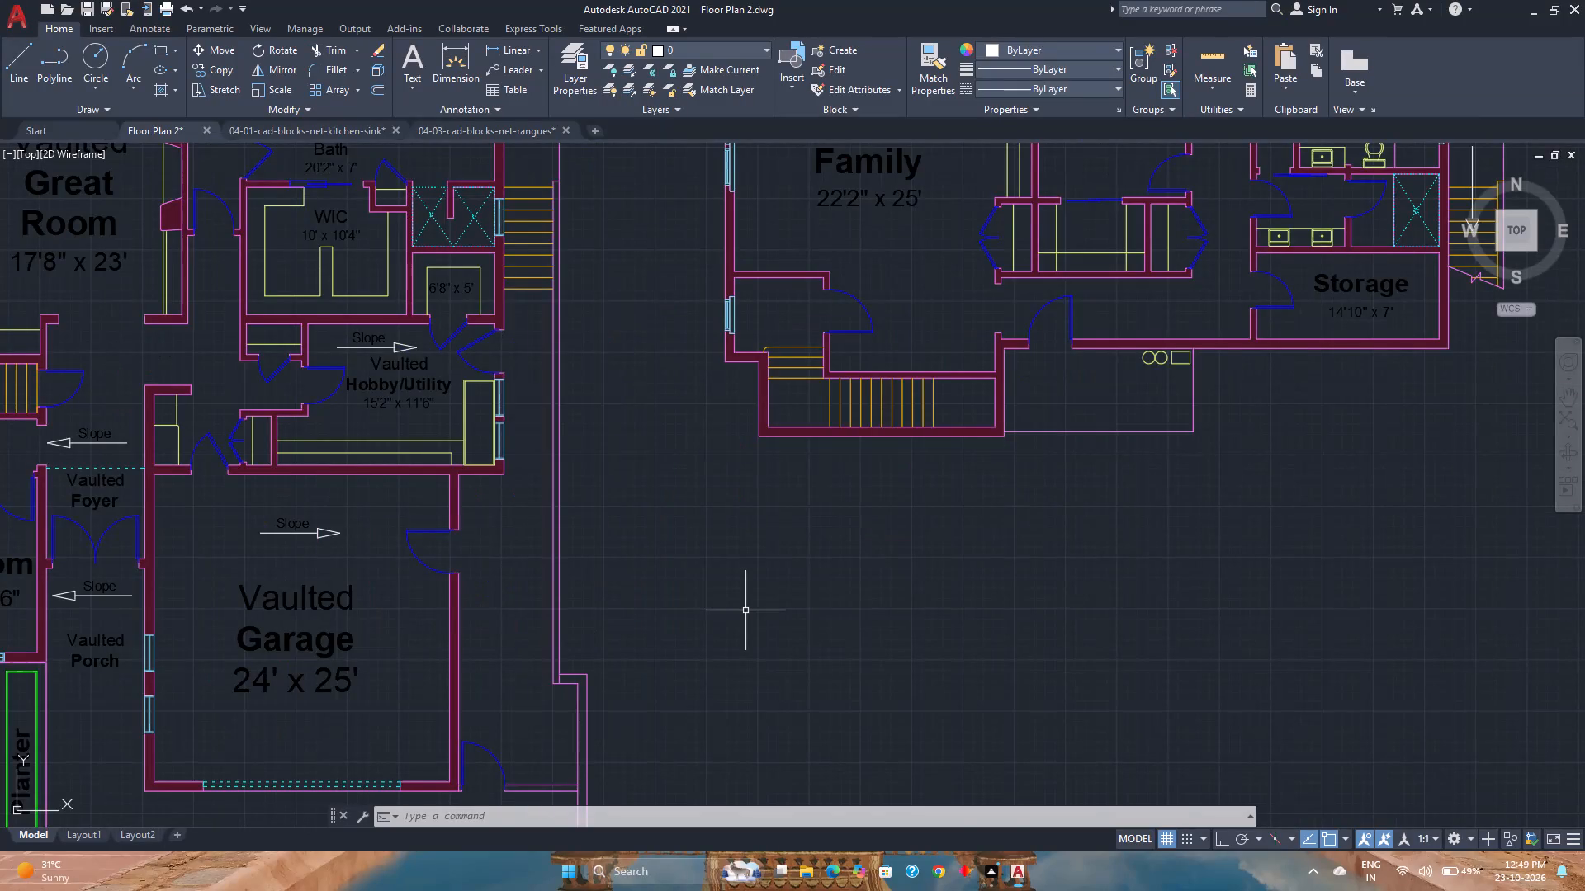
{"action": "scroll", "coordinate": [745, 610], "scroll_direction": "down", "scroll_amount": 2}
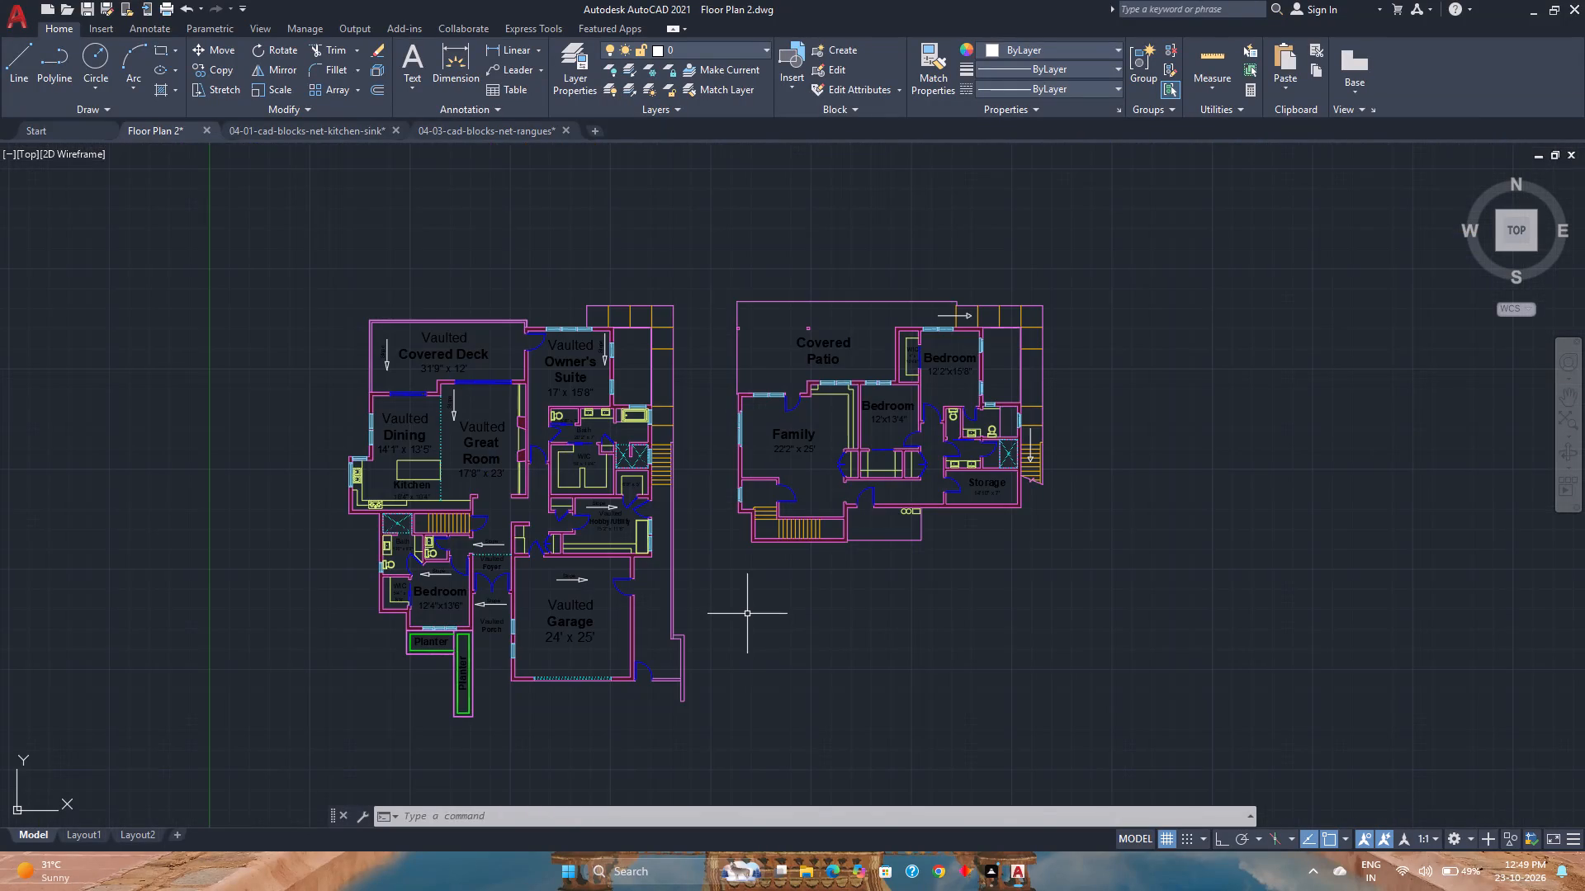
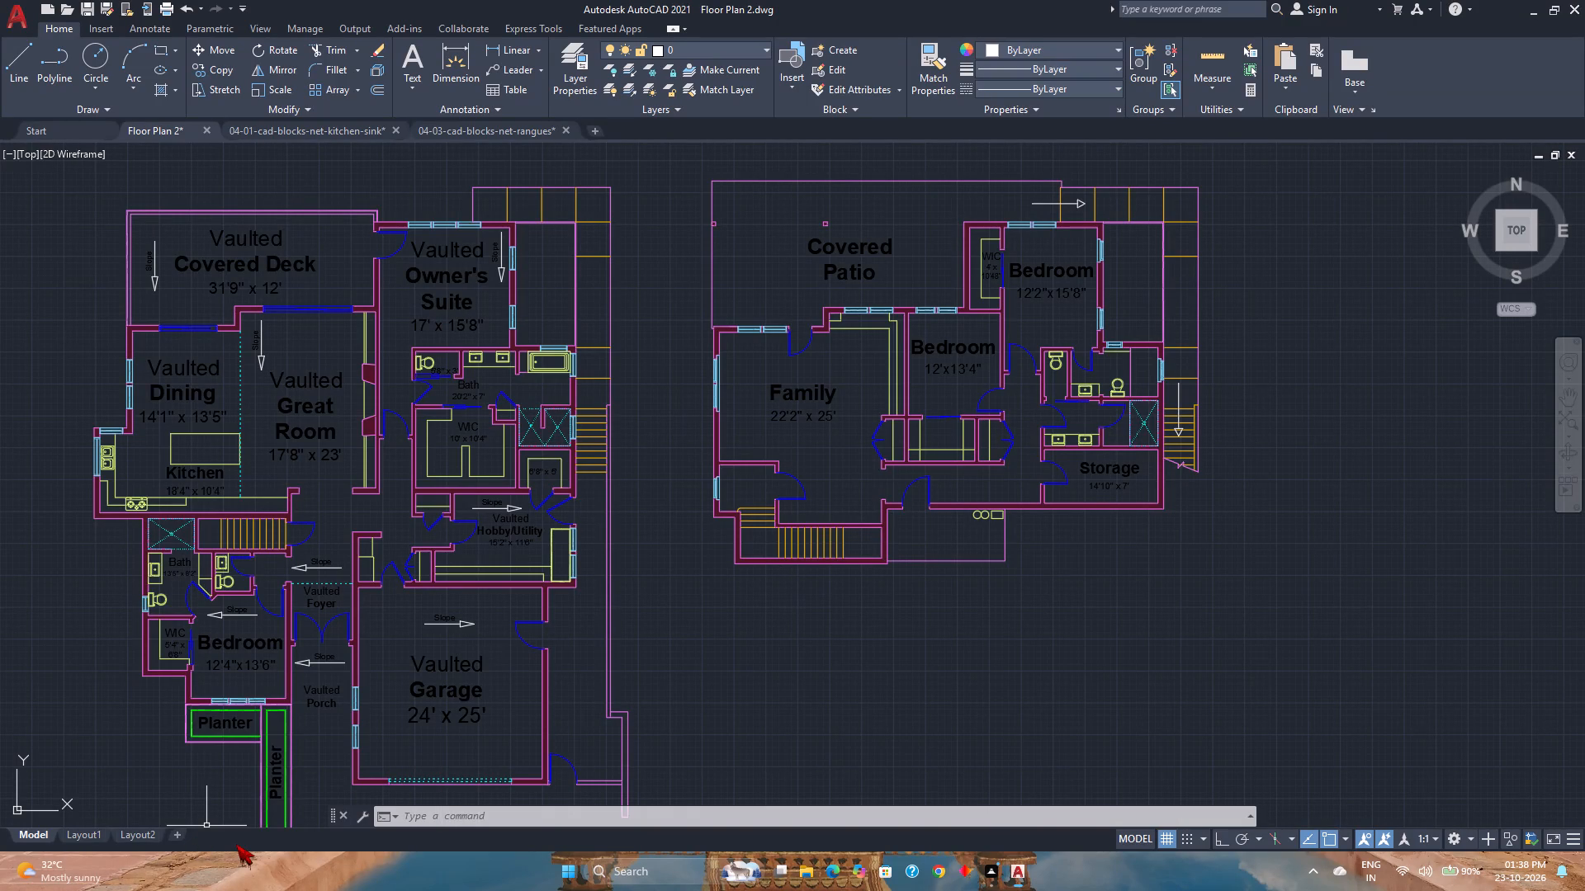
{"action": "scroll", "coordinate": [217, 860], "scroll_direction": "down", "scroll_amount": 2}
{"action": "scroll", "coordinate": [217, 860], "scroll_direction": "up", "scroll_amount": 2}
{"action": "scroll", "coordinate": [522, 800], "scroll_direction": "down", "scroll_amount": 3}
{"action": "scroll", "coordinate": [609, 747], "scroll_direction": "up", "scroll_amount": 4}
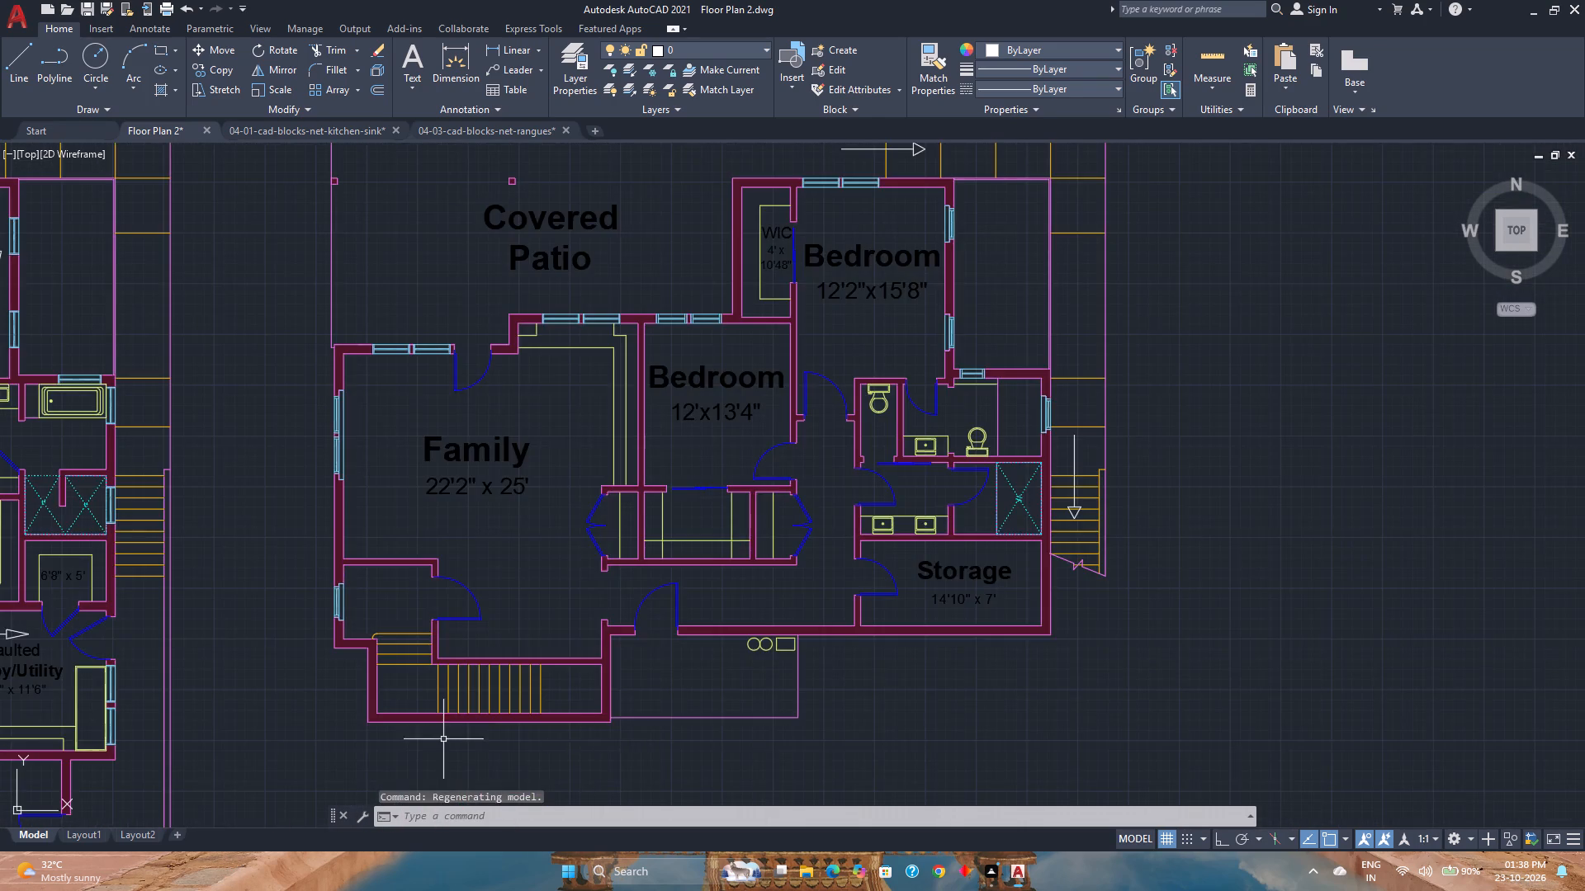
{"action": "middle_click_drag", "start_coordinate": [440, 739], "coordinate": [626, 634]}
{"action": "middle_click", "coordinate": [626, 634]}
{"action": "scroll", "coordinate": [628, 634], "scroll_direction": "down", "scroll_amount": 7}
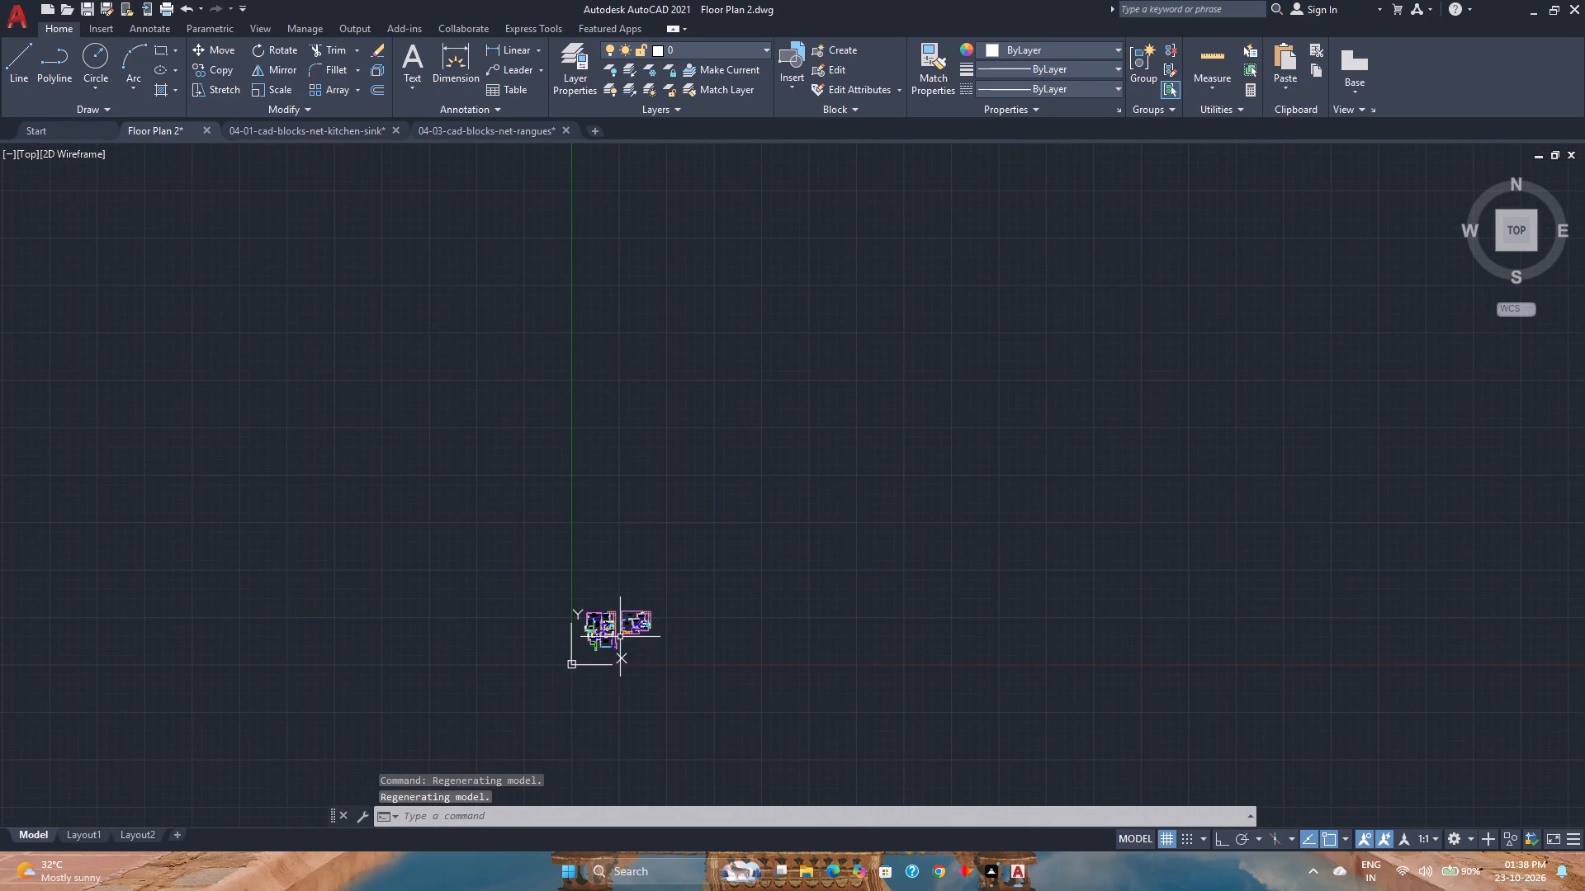
Draw a 2'8" by 2" horizontal rectangle in the empty space between the two floor plans.
{"action": "scroll", "coordinate": [612, 642], "scroll_direction": "up", "scroll_amount": 7}
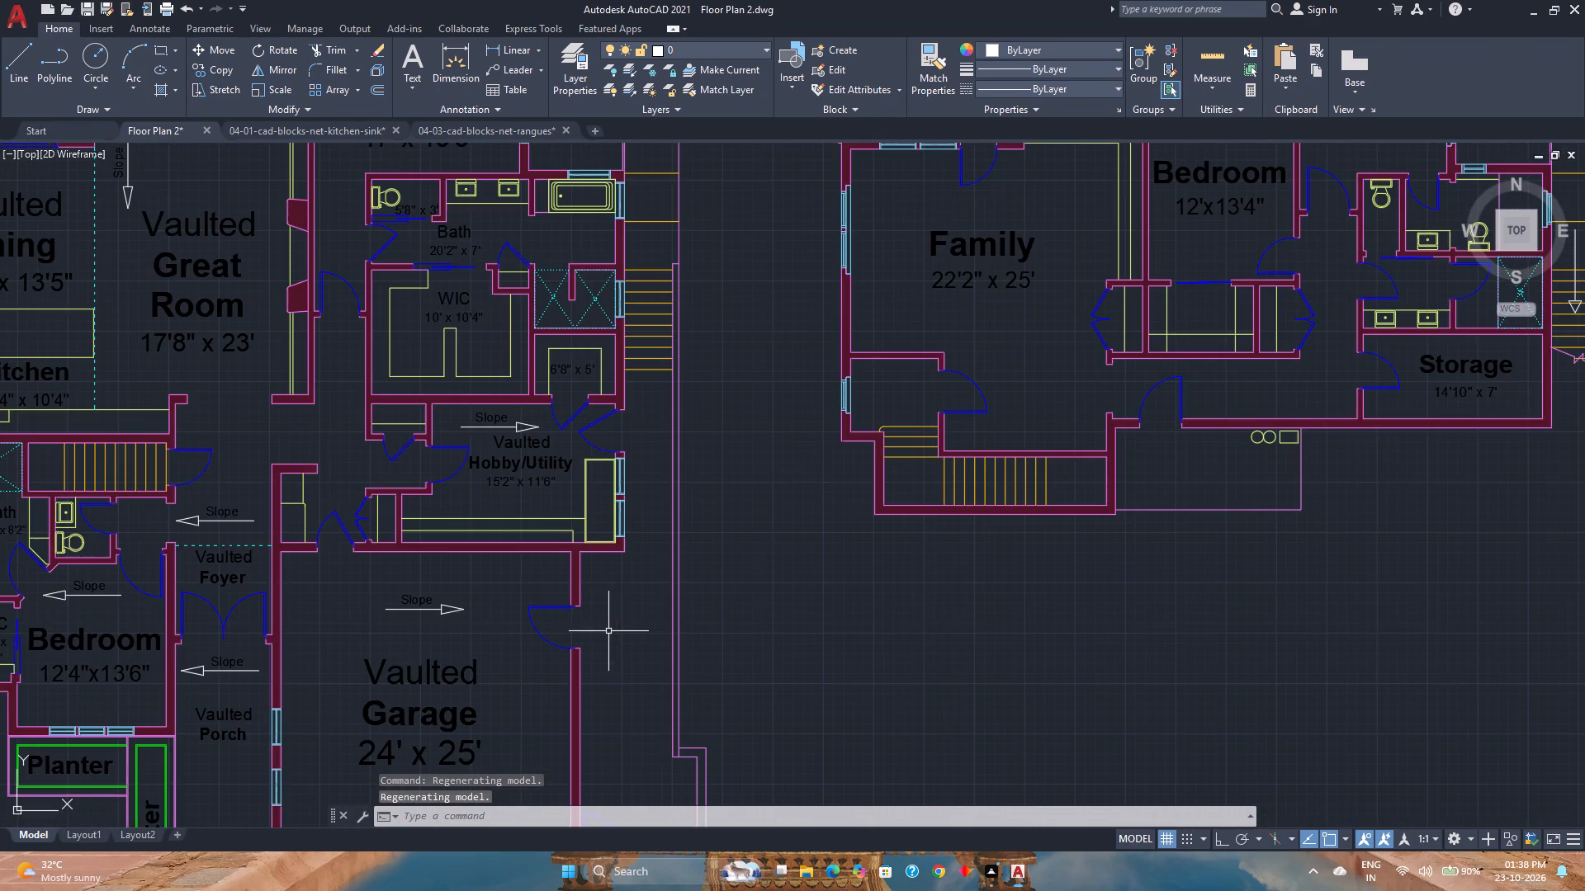
{"action": "left_click", "coordinate": [15, 85]}
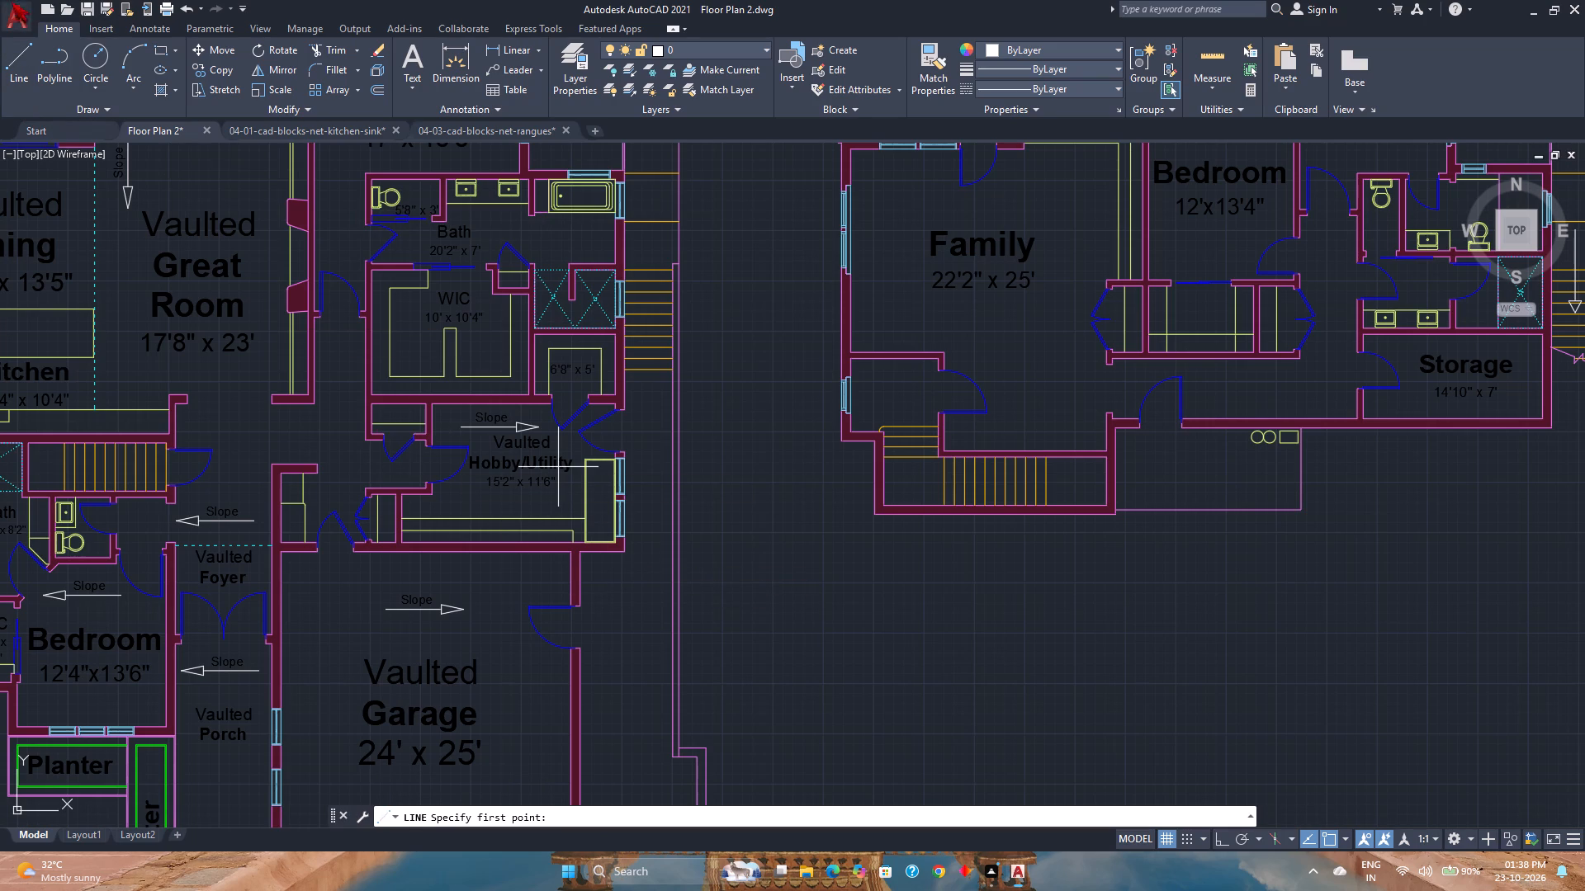
{"action": "left_click", "coordinate": [153, 51]}
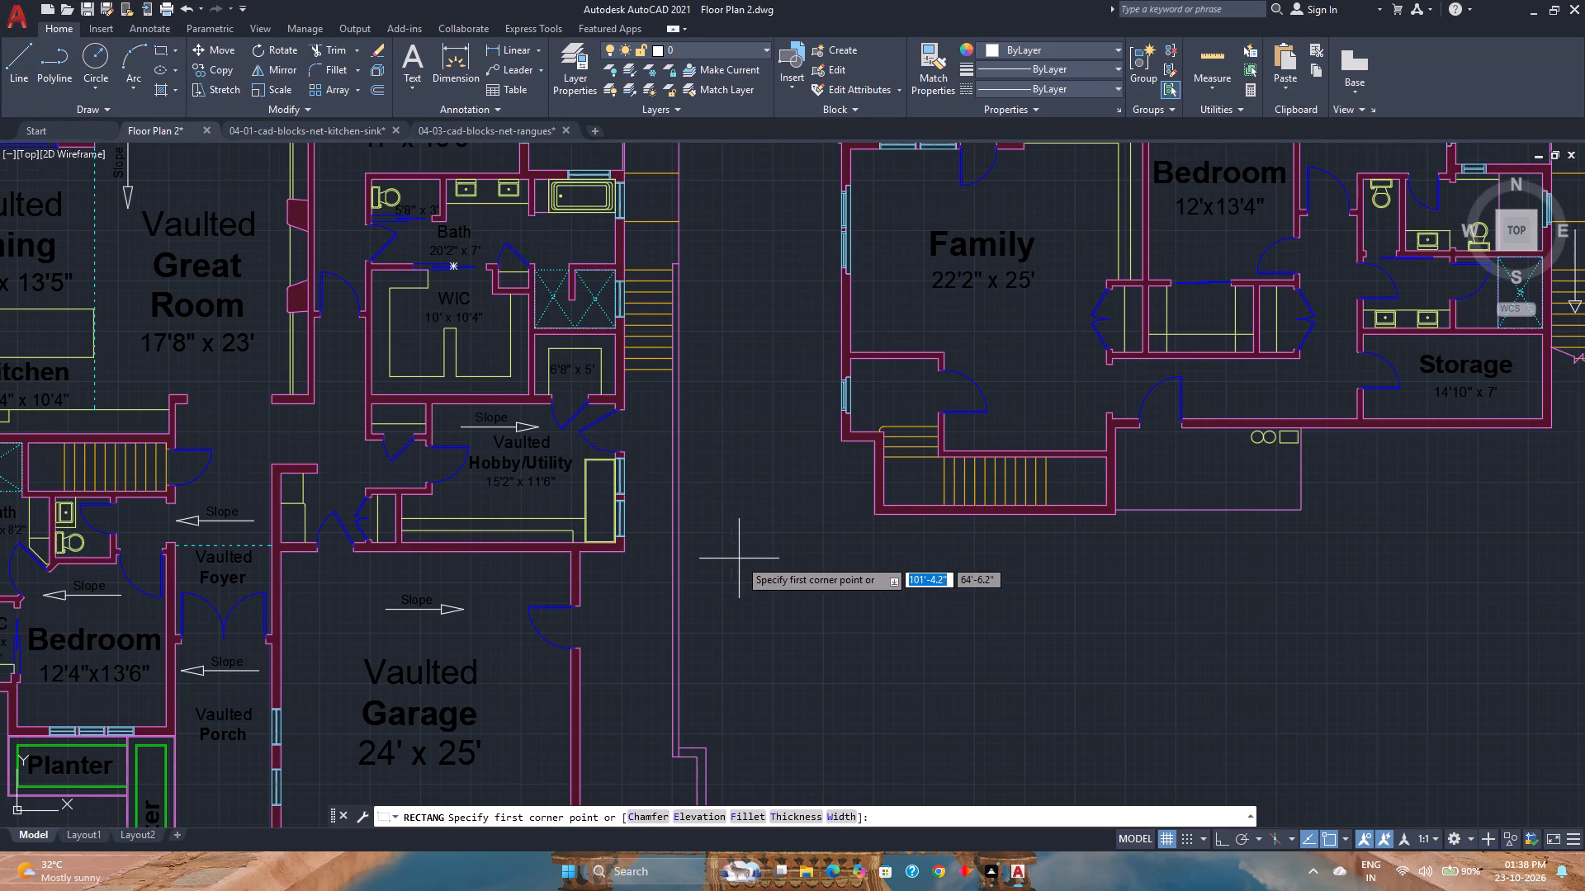
{"action": "left_click", "coordinate": [727, 590]}
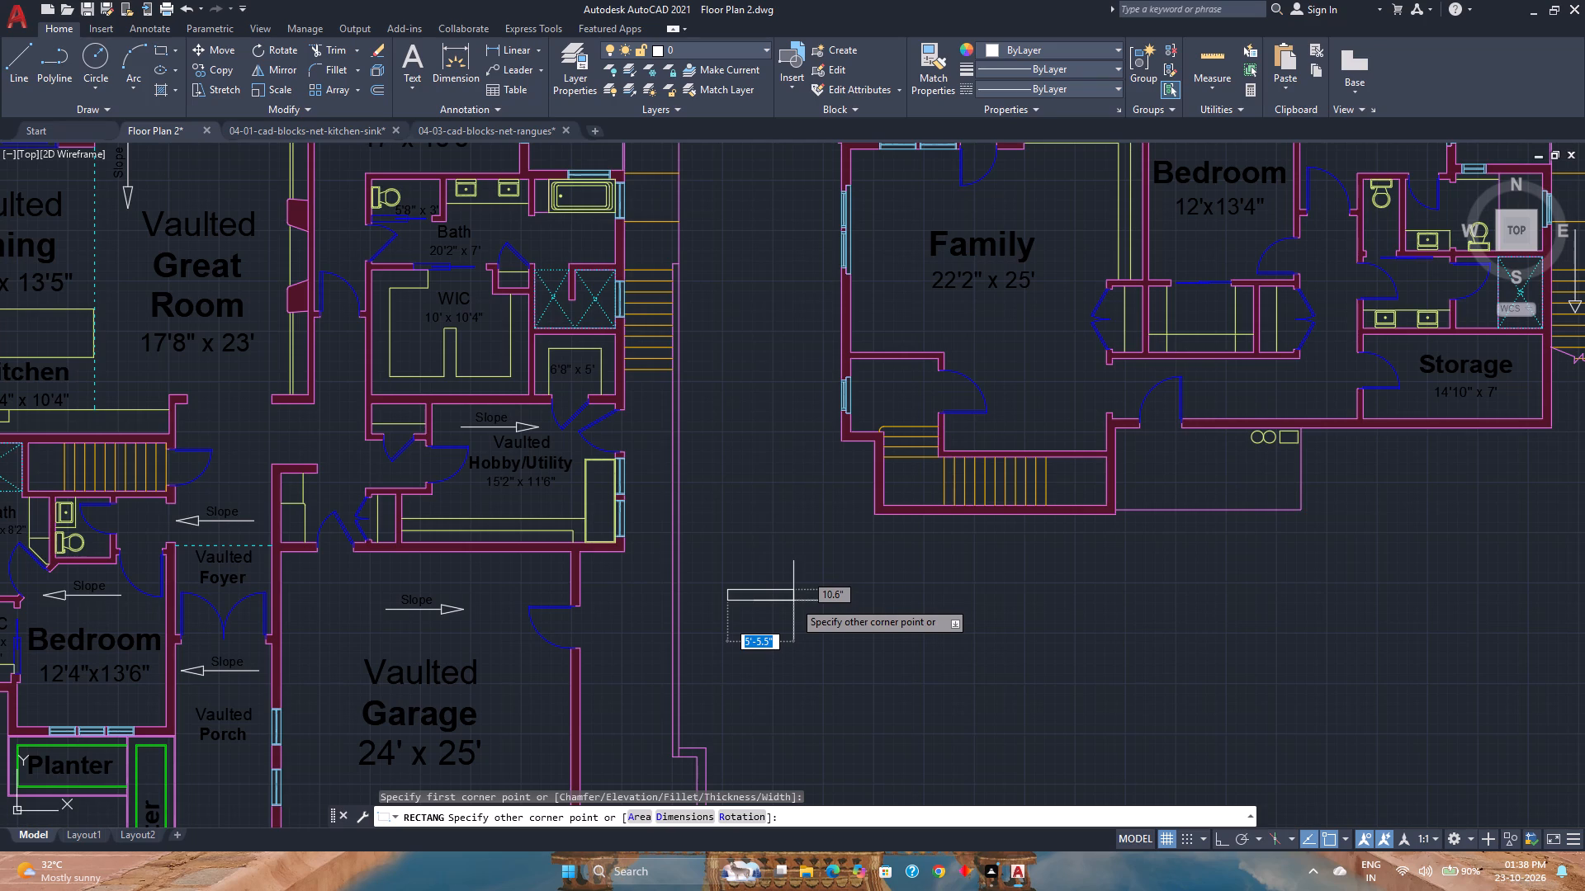
{"action": "key", "text": "2"}
{"action": "type", "text": "'8\""}
{"action": "key", "text": "comma"}
{"action": "key", "text": "2"}
{"action": "key", "text": "Return"}
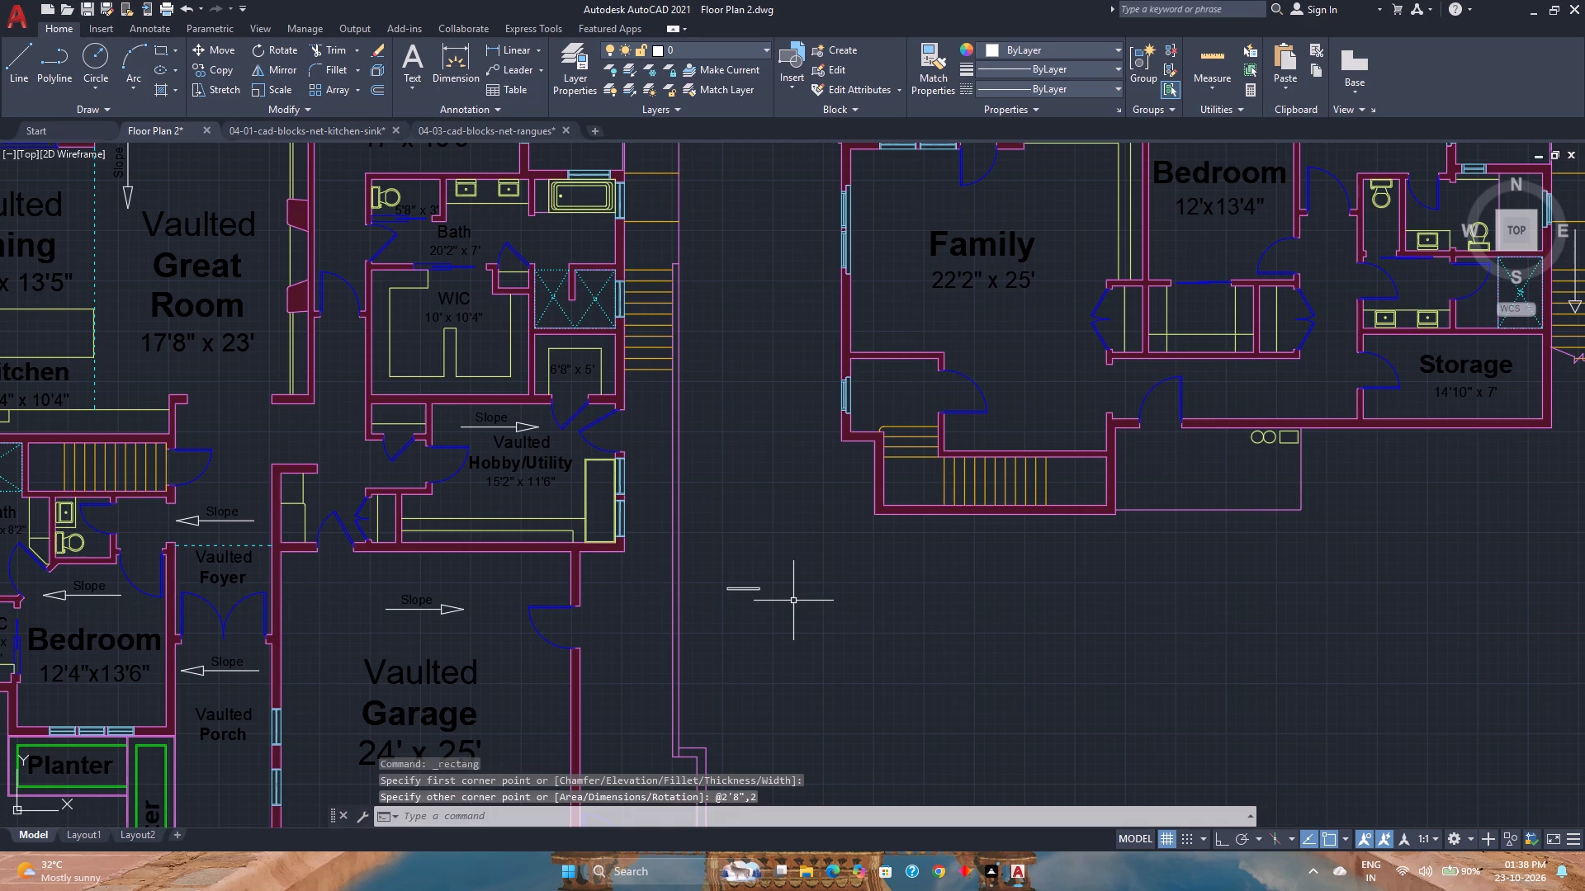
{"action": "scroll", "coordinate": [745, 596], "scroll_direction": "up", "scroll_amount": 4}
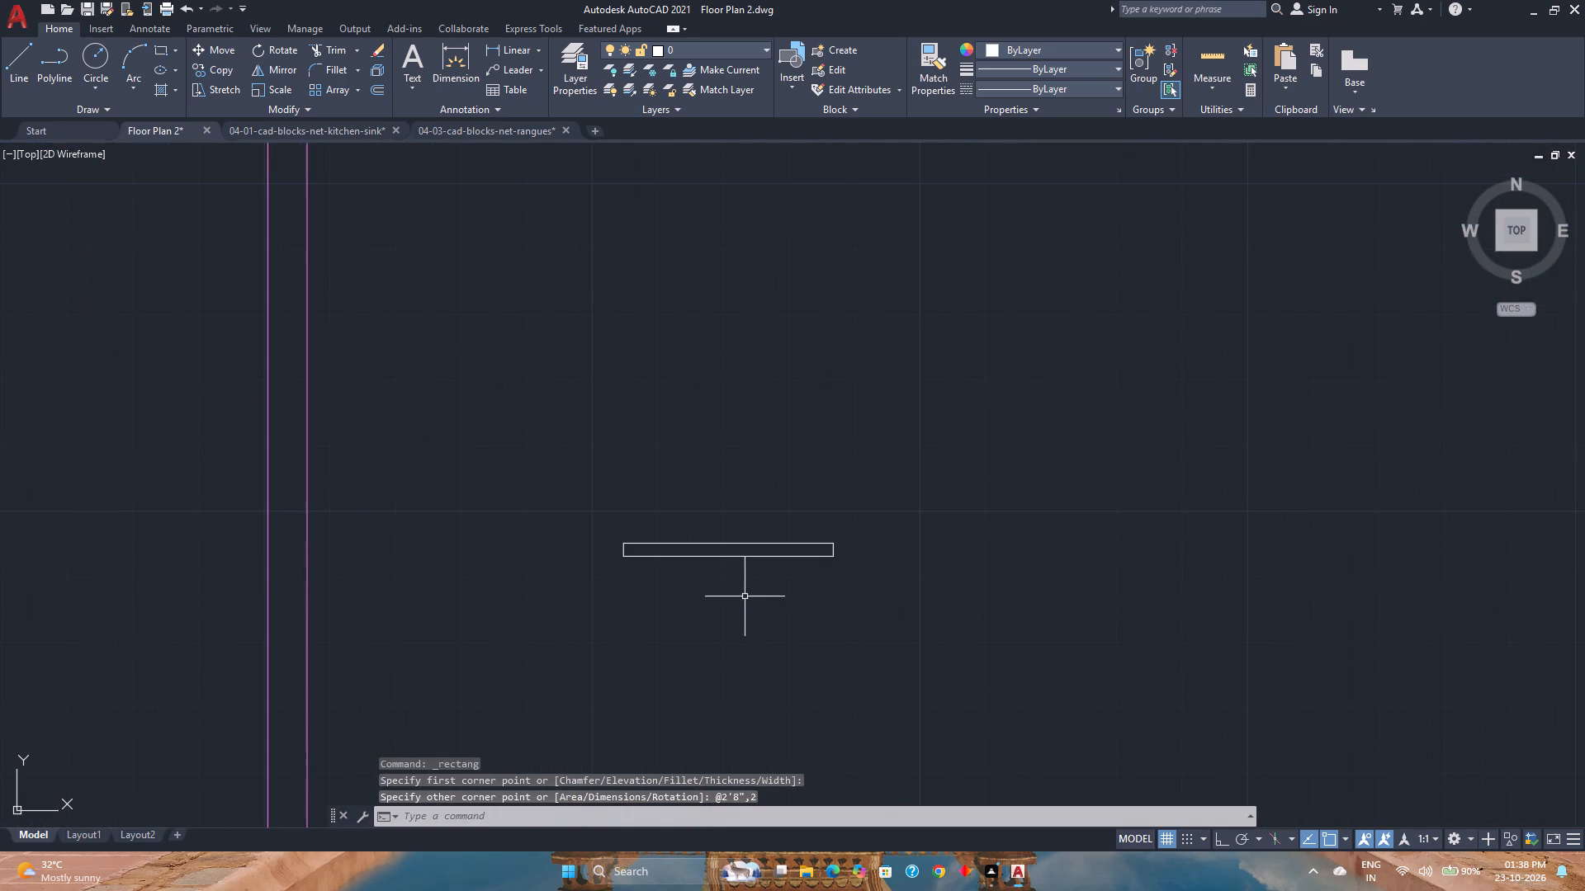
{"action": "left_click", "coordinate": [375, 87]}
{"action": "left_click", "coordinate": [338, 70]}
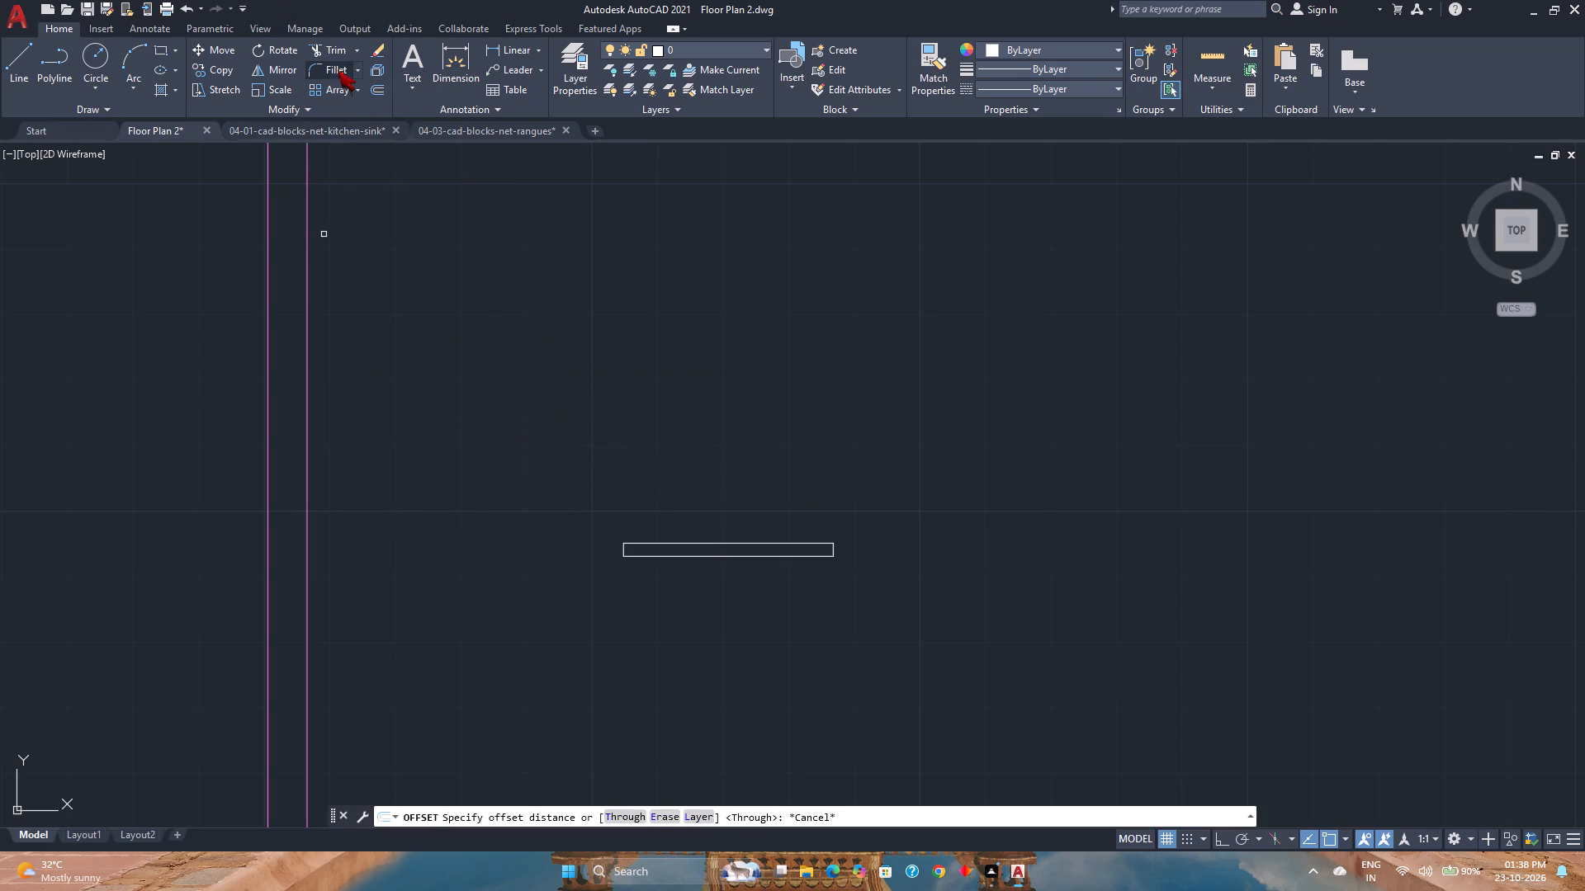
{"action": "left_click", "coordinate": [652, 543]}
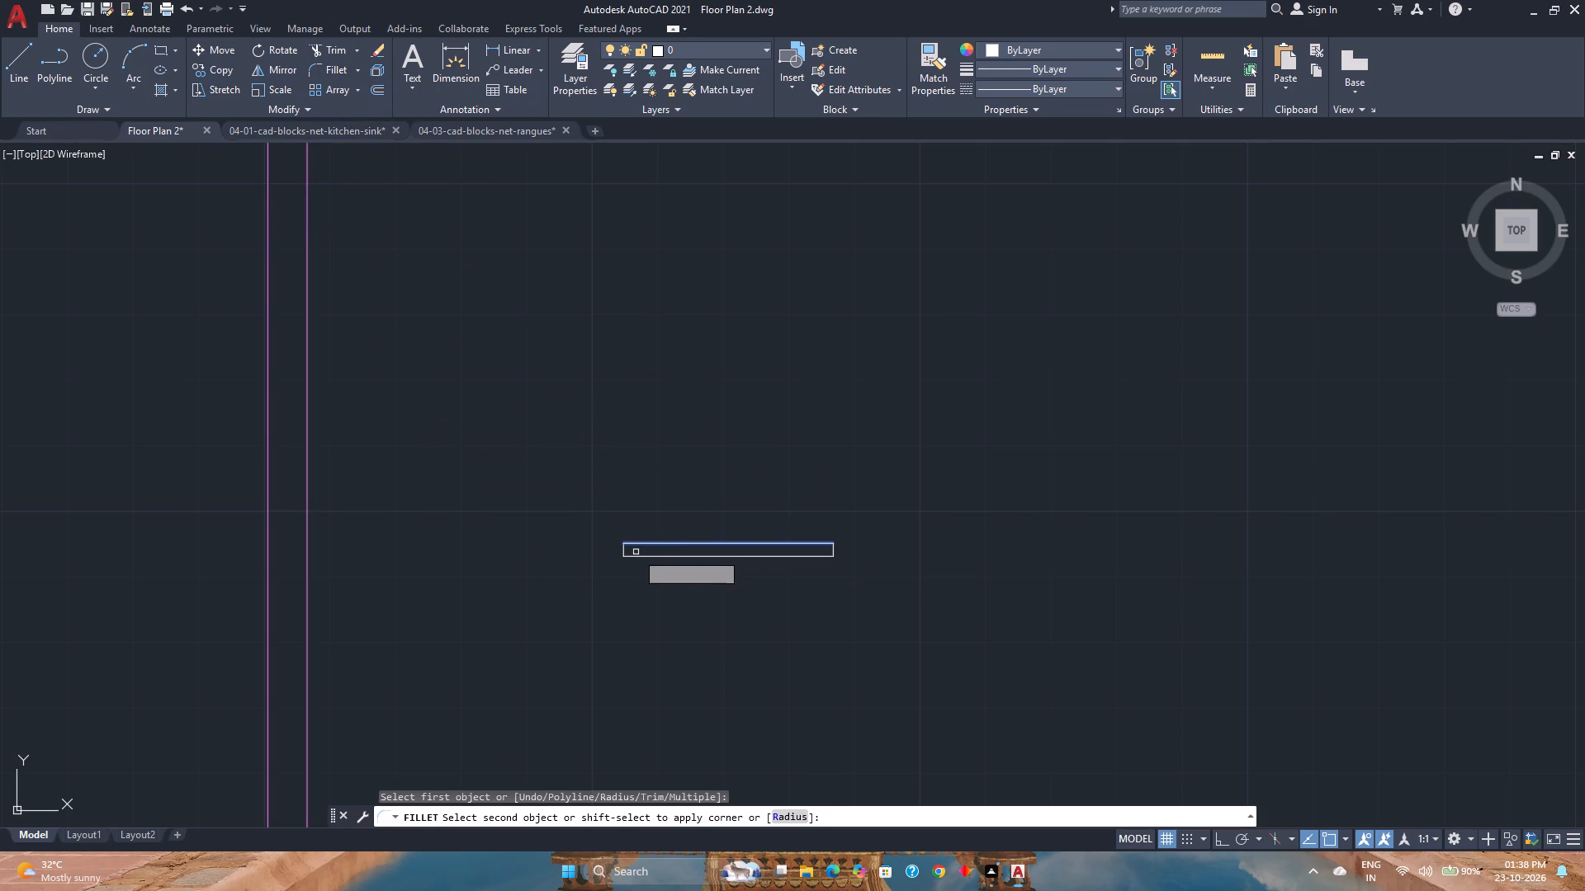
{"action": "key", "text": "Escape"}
Explode the thin rectangle into separate lines.
{"action": "left_click_drag", "start_coordinate": [848, 605], "coordinate": [839, 598]}
{"action": "left_click", "coordinate": [570, 501]}
{"action": "type", "text": "explo"}
{"action": "key", "text": "Return"}
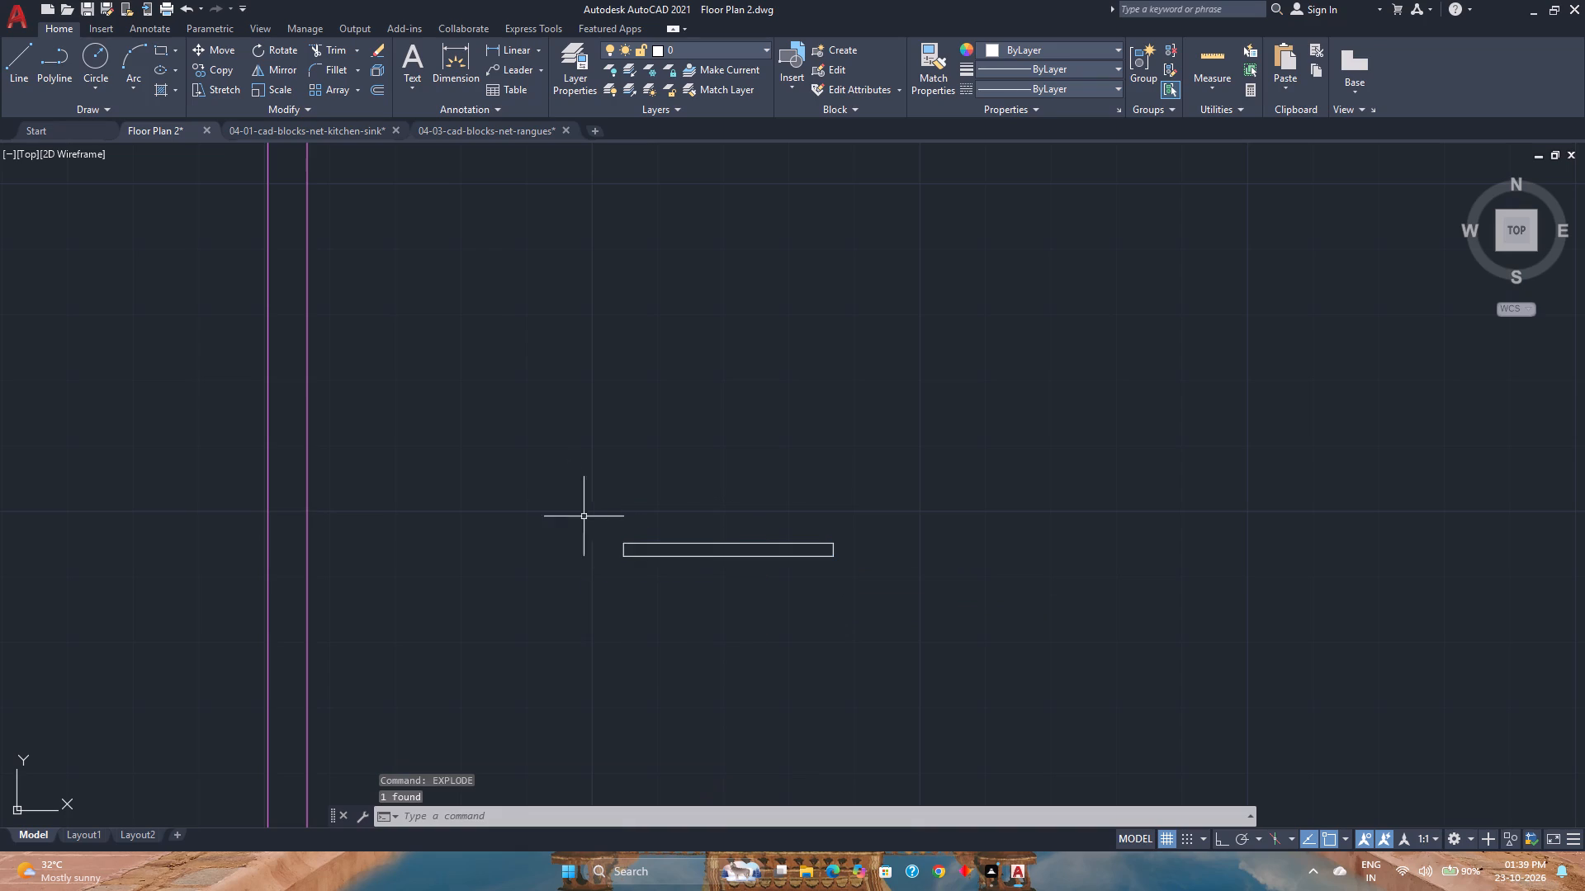
Move the rectangle's left end line 1" inward along its length.
{"action": "scroll", "coordinate": [619, 553], "scroll_direction": "up", "scroll_amount": 2}
{"action": "left_click", "coordinate": [627, 551]}
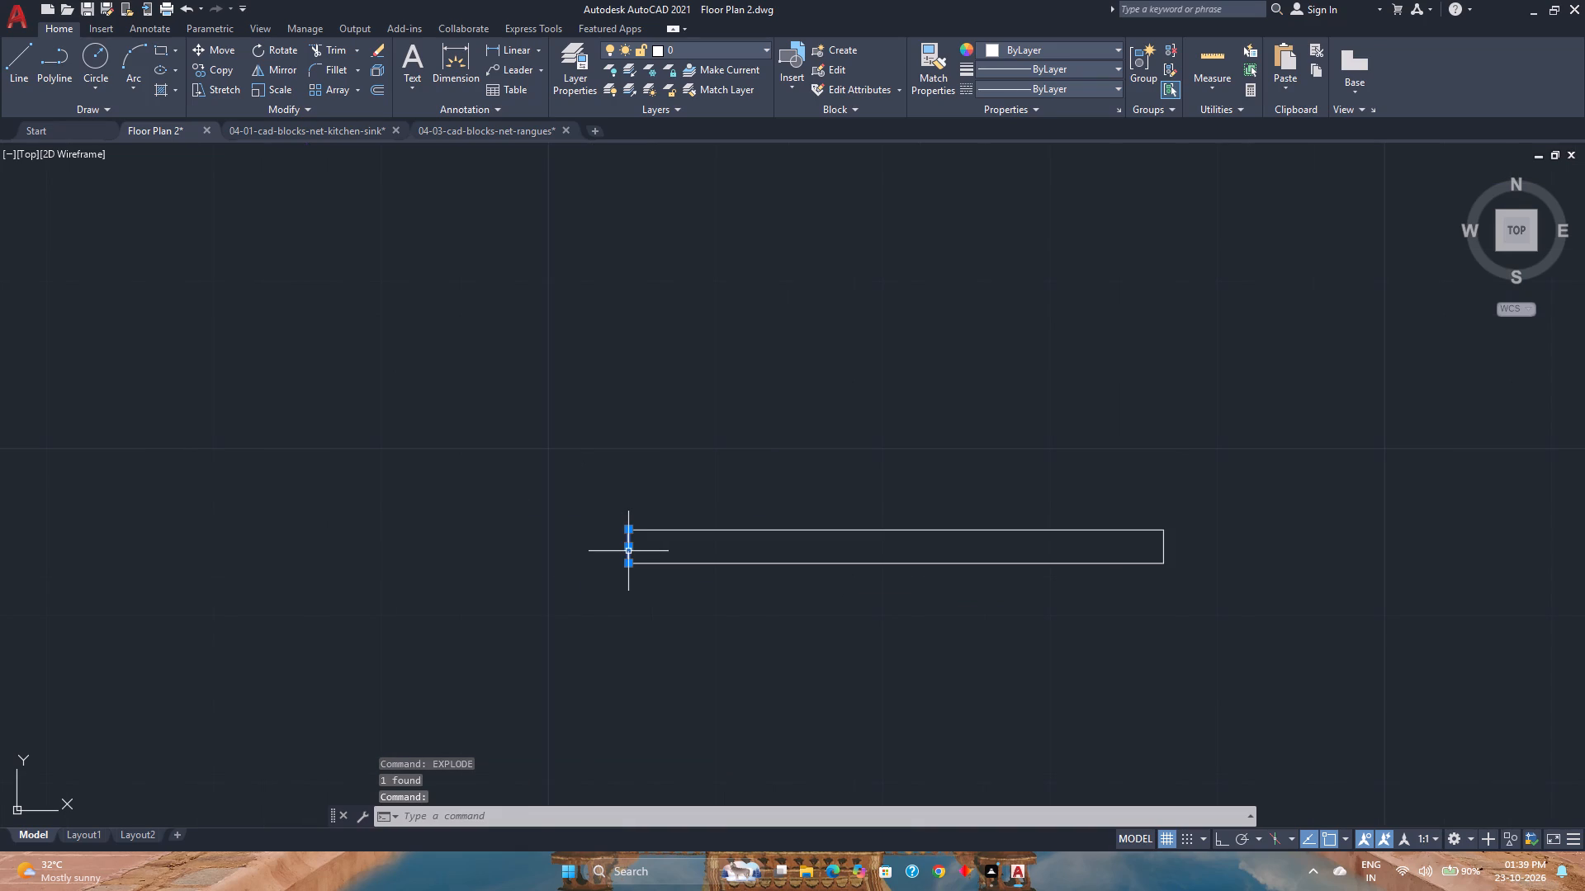
{"action": "key", "text": "m"}
{"action": "key", "text": "Return"}
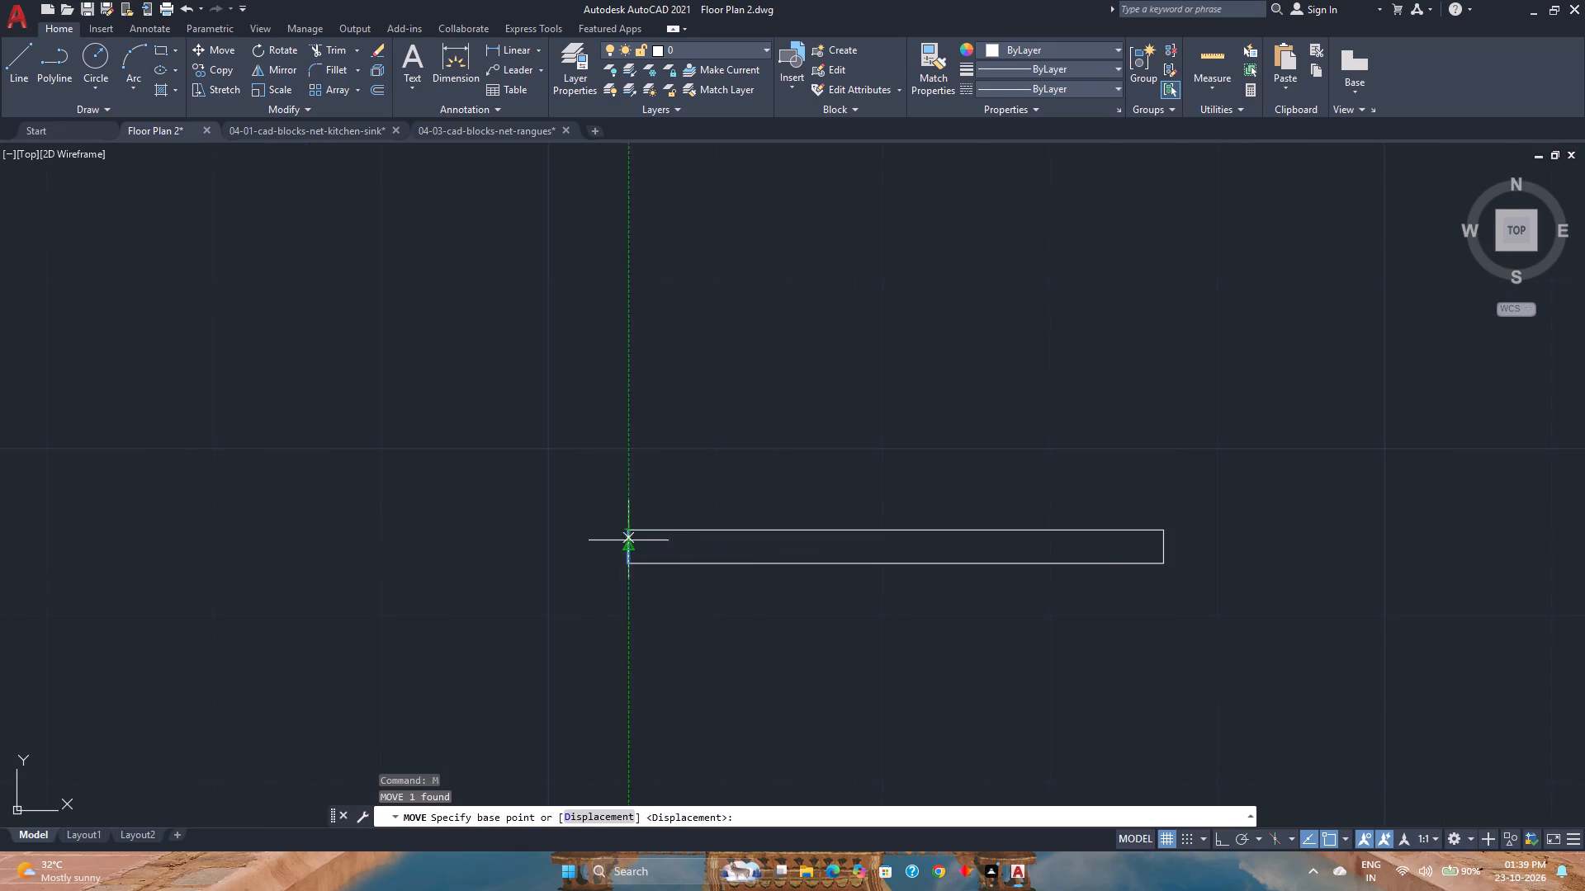
{"action": "left_click", "coordinate": [631, 549]}
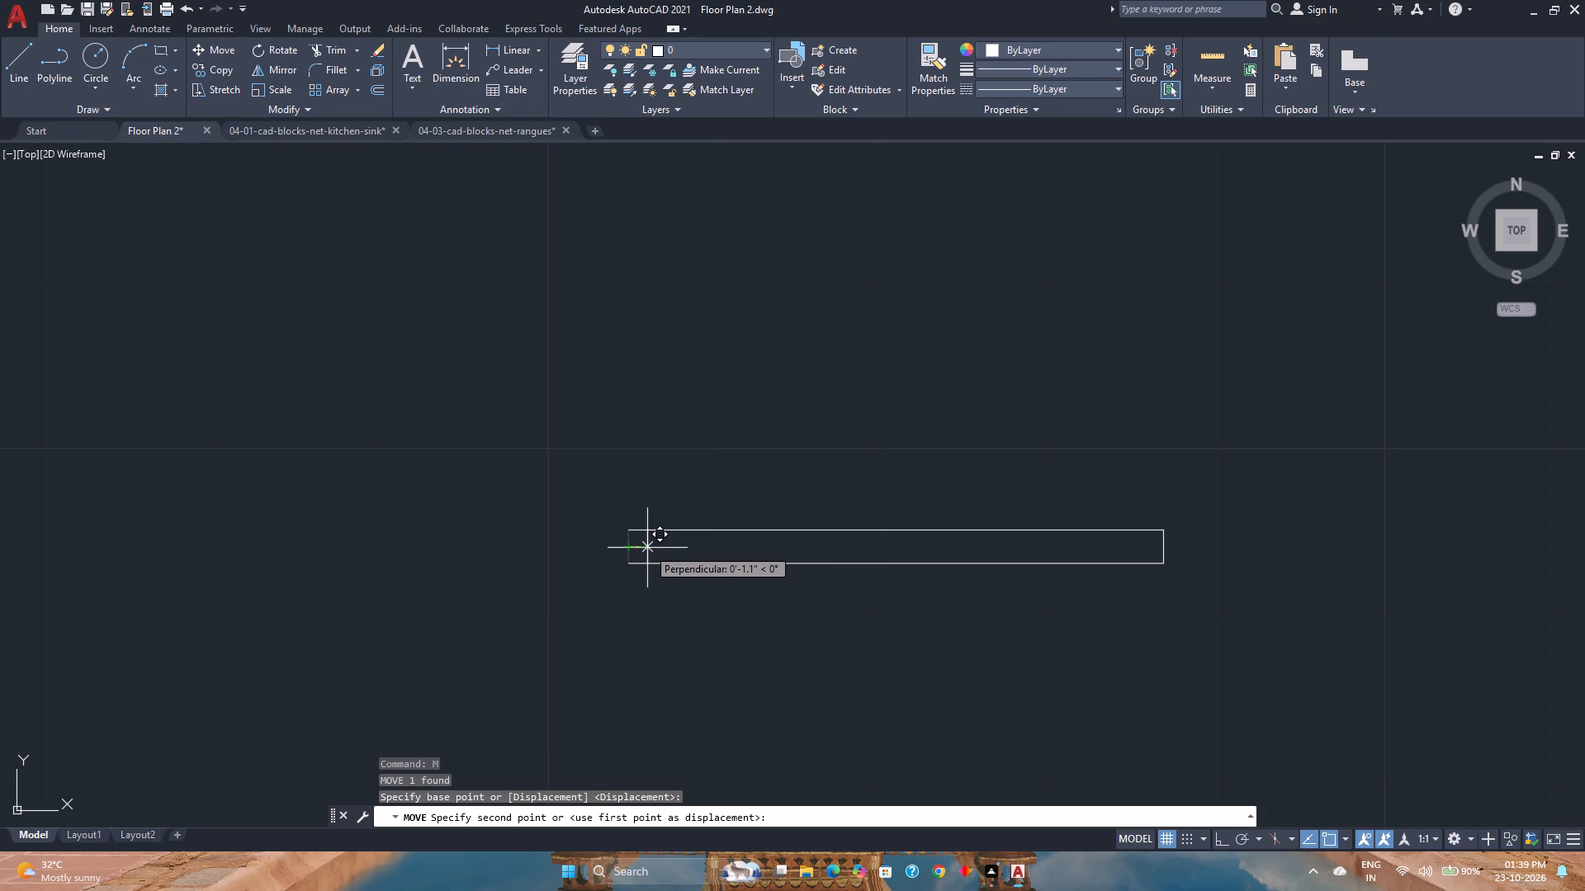
{"action": "key", "text": "1"}
{"action": "key", "text": "Return"}
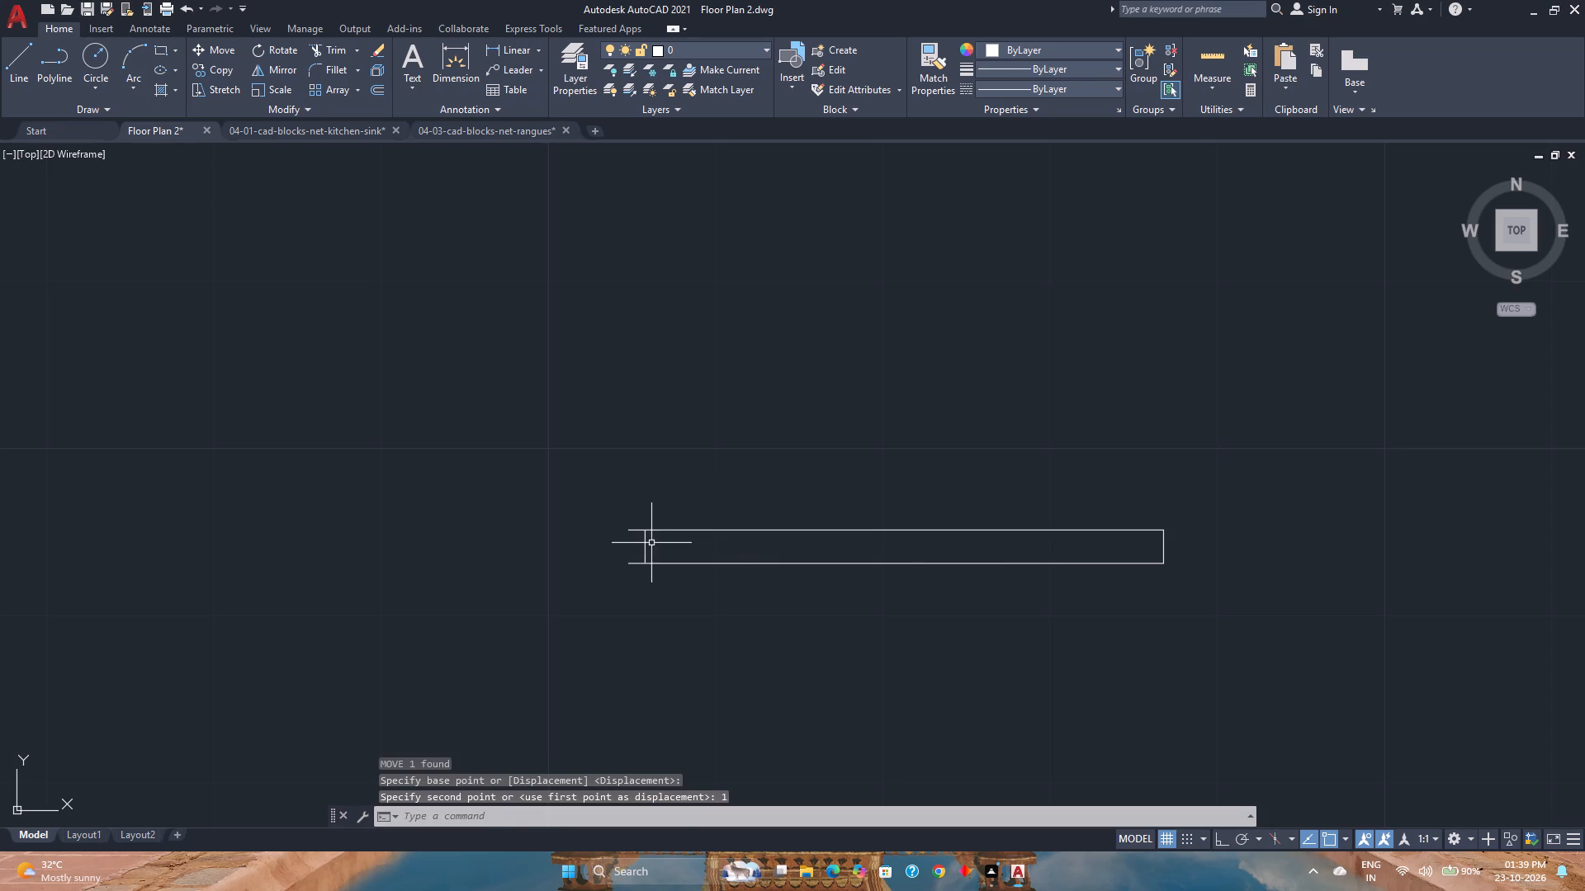
Mirror the inset end line about the vertical axis through the long edges' midpoint, keeping the original.
{"action": "left_click", "coordinate": [653, 543]}
{"action": "left_click", "coordinate": [590, 561]}
{"action": "left_click", "coordinate": [259, 68]}
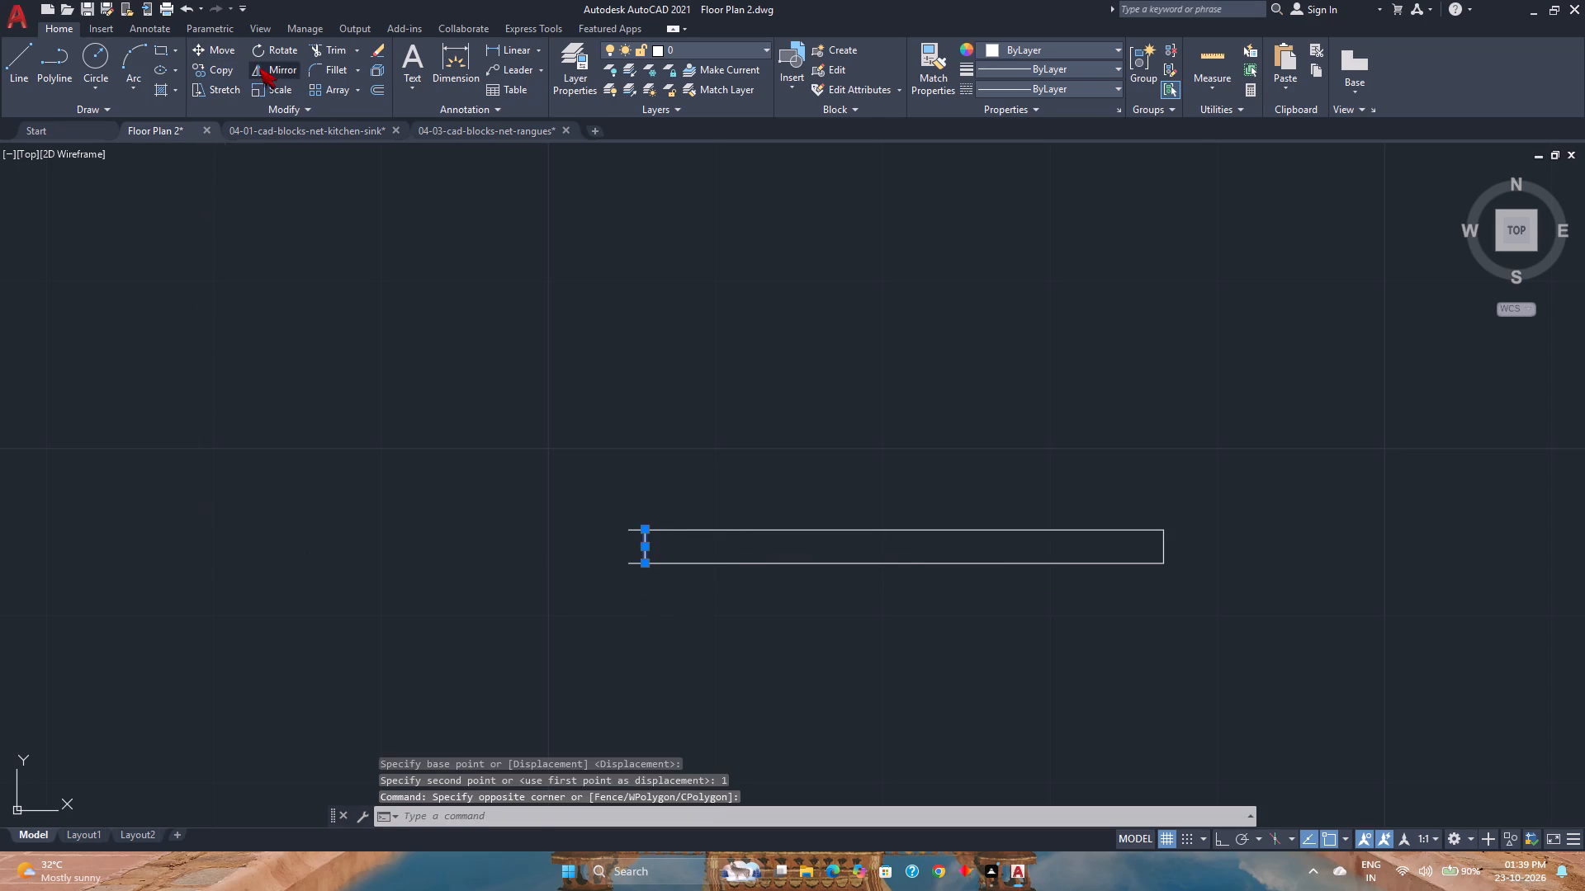
{"action": "left_click", "coordinate": [897, 529]}
{"action": "key", "text": "F8"}
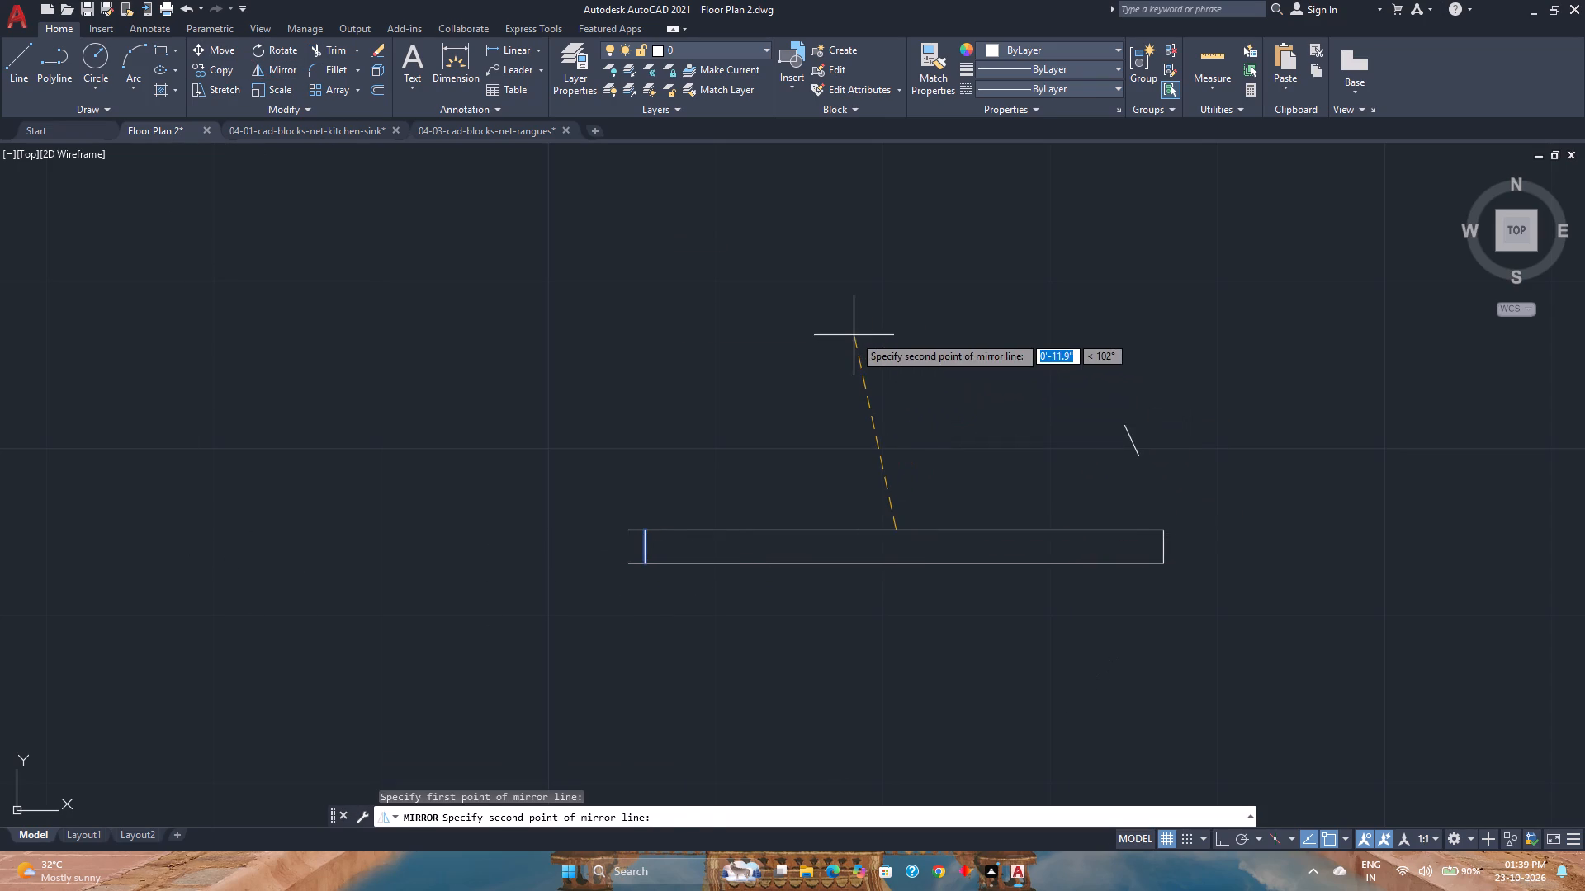
{"action": "left_click", "coordinate": [855, 335]}
{"action": "left_click_drag", "start_coordinate": [892, 397], "coordinate": [855, 335]}
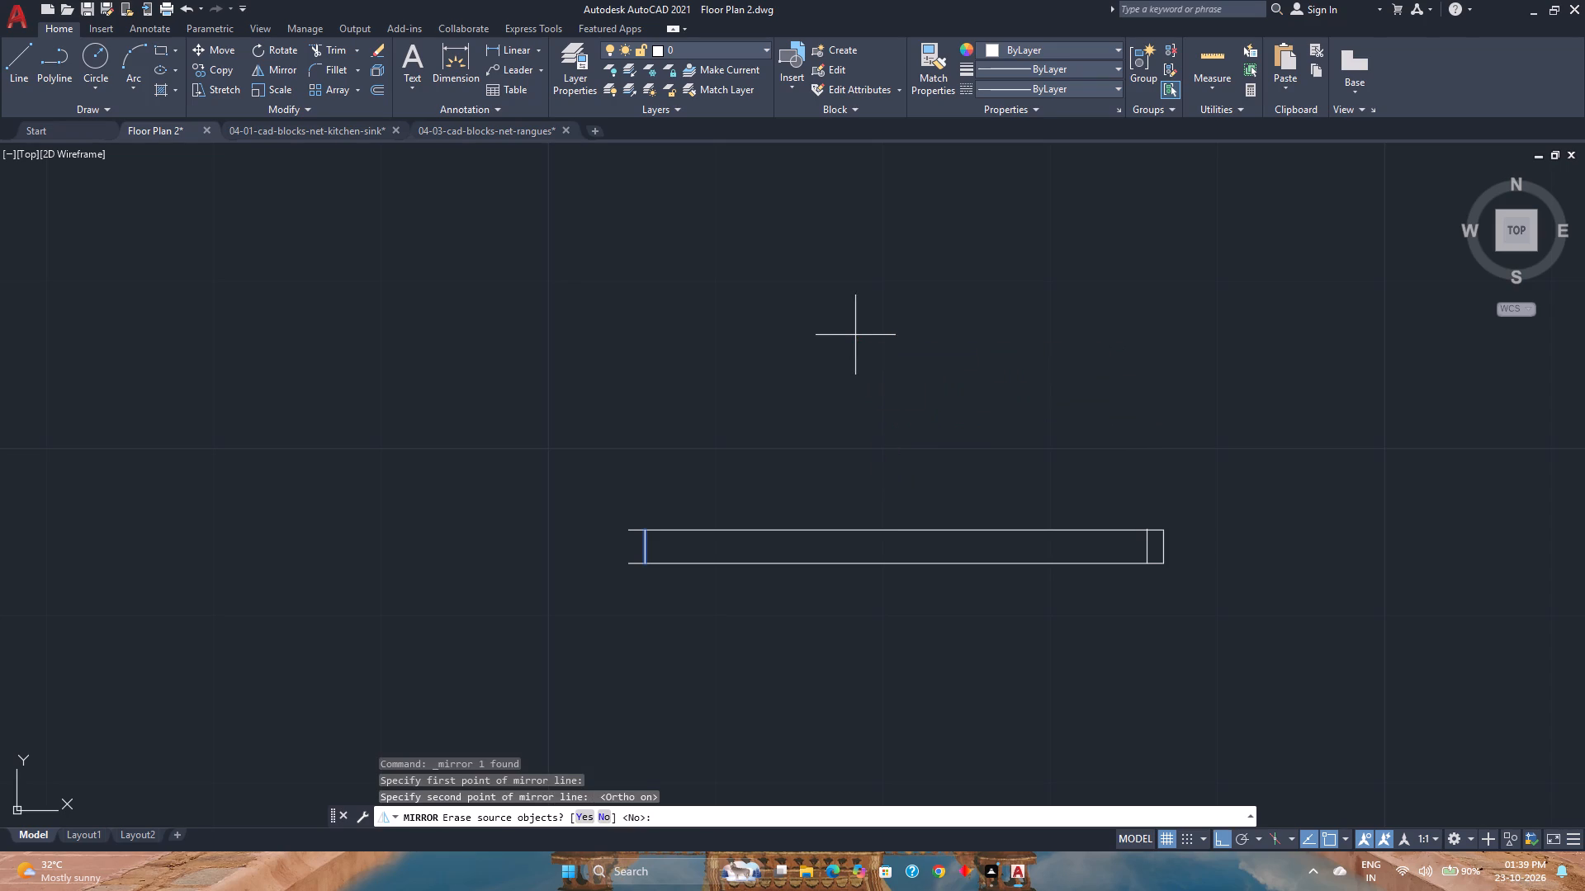
Trim away the outline pieces that extend beyond the two inset end lines.
{"action": "type", "text": "tr"}
{"action": "key", "text": "Return"}
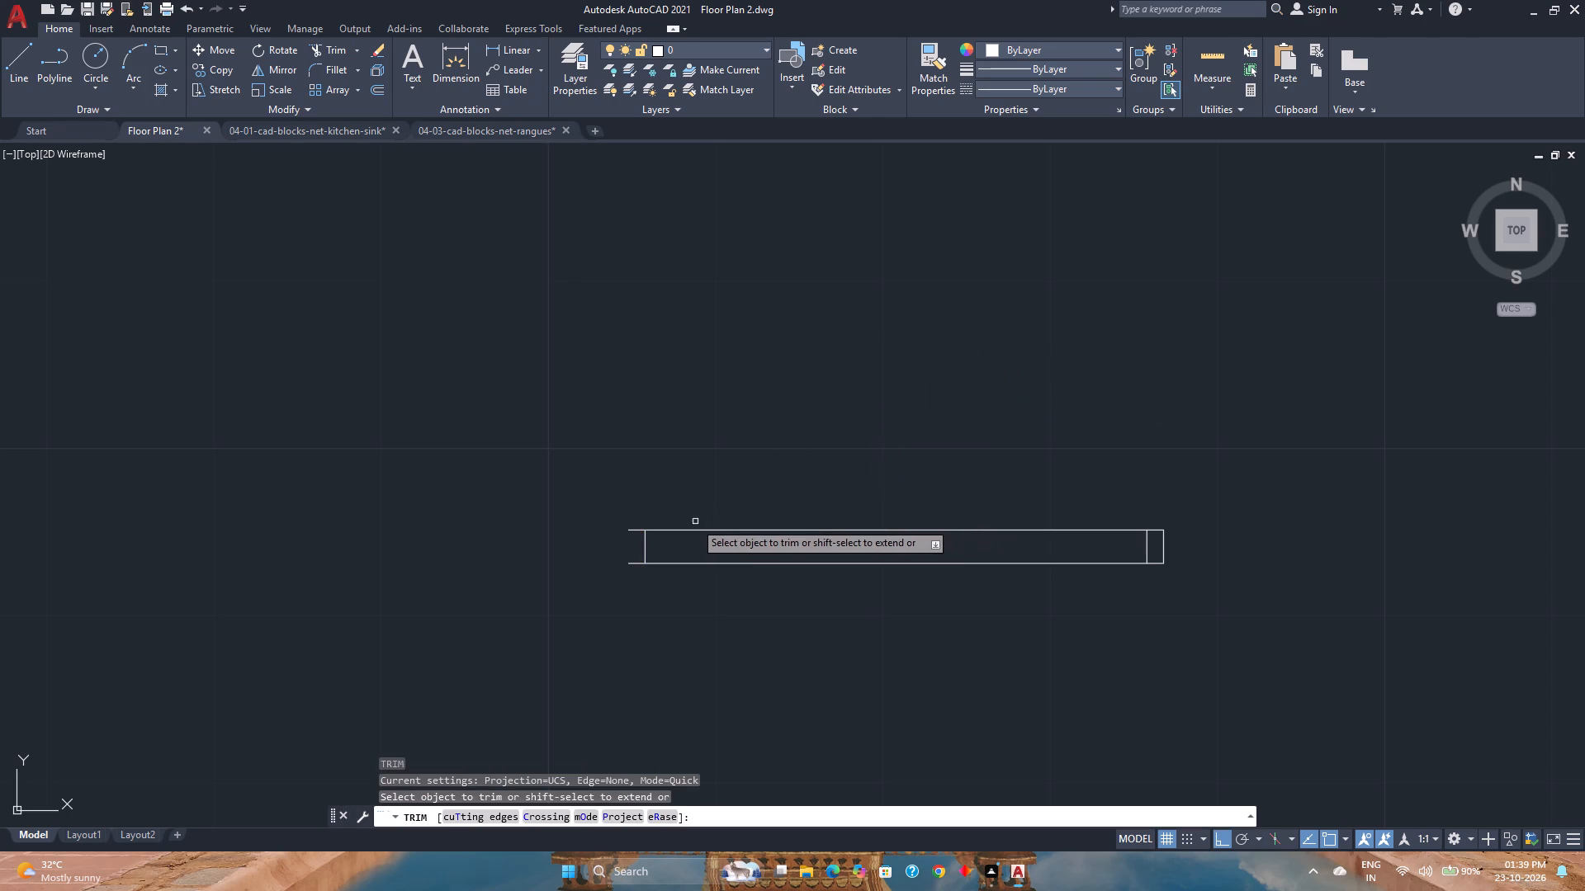
{"action": "left_click_drag", "start_coordinate": [636, 521], "coordinate": [636, 573]}
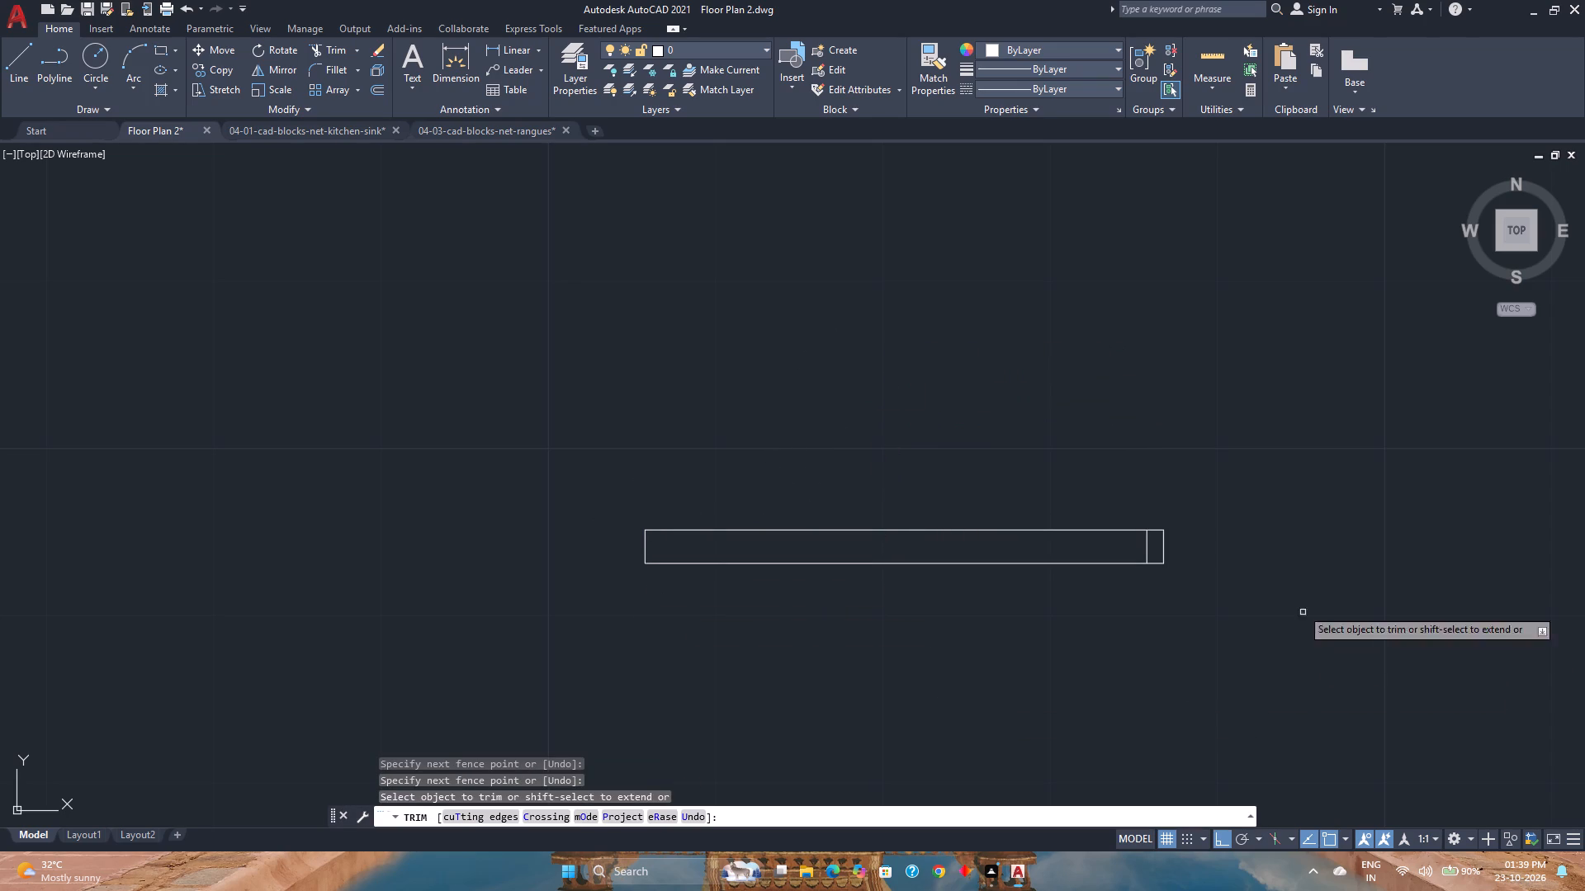
{"action": "left_click_drag", "start_coordinate": [1155, 512], "coordinate": [1171, 540]}
{"action": "key", "text": "Escape"}
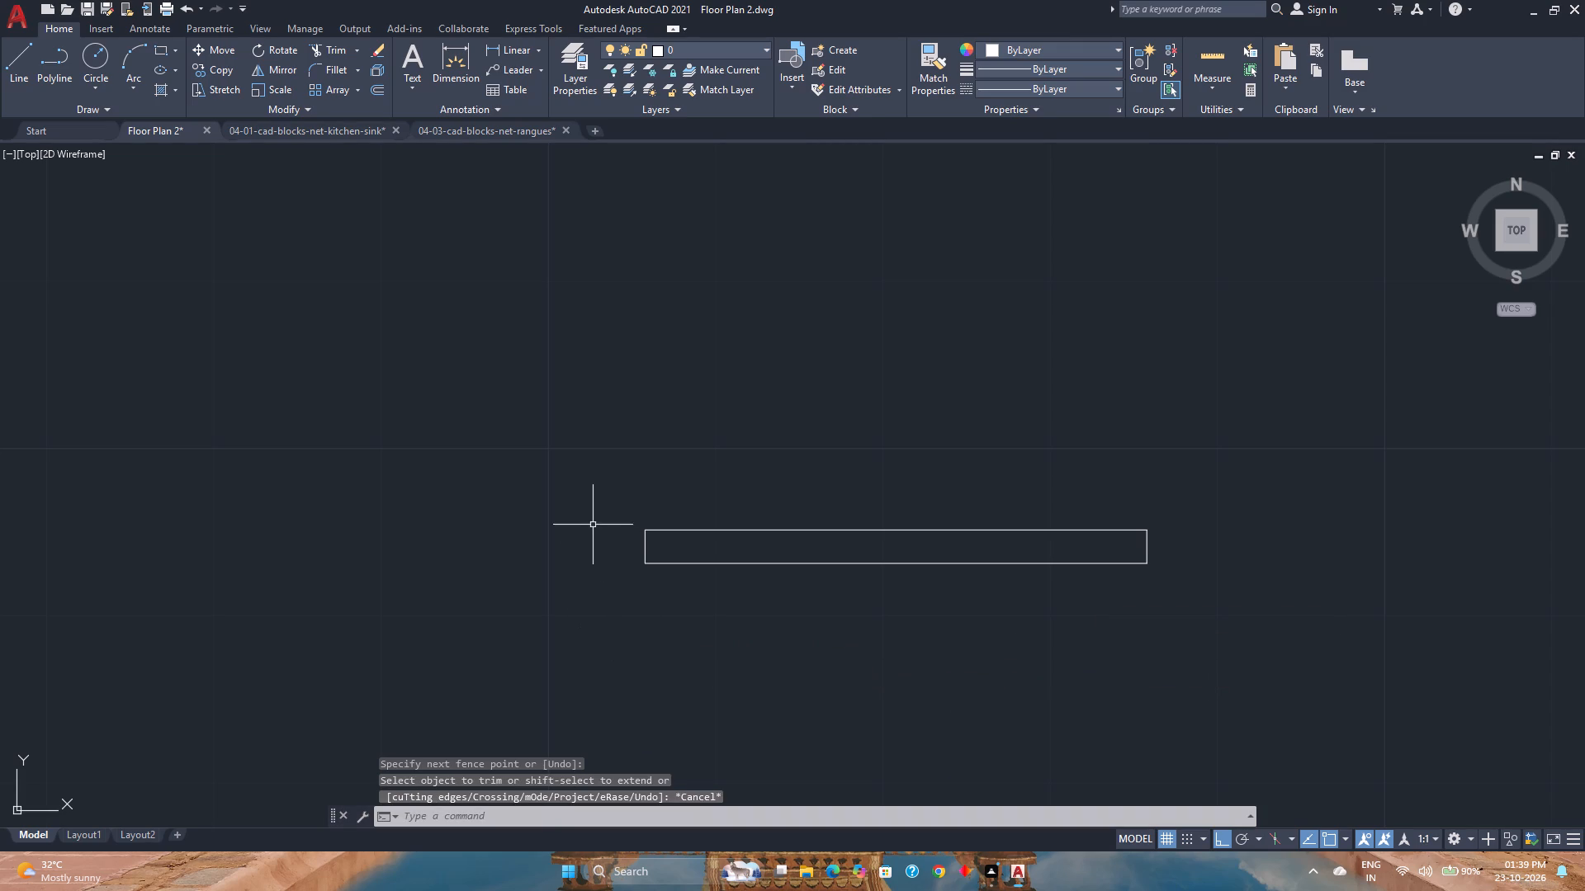
Fillet the two parallel long edges at both ends to close the bar with semicircular arcs.
{"action": "left_click", "coordinate": [329, 64]}
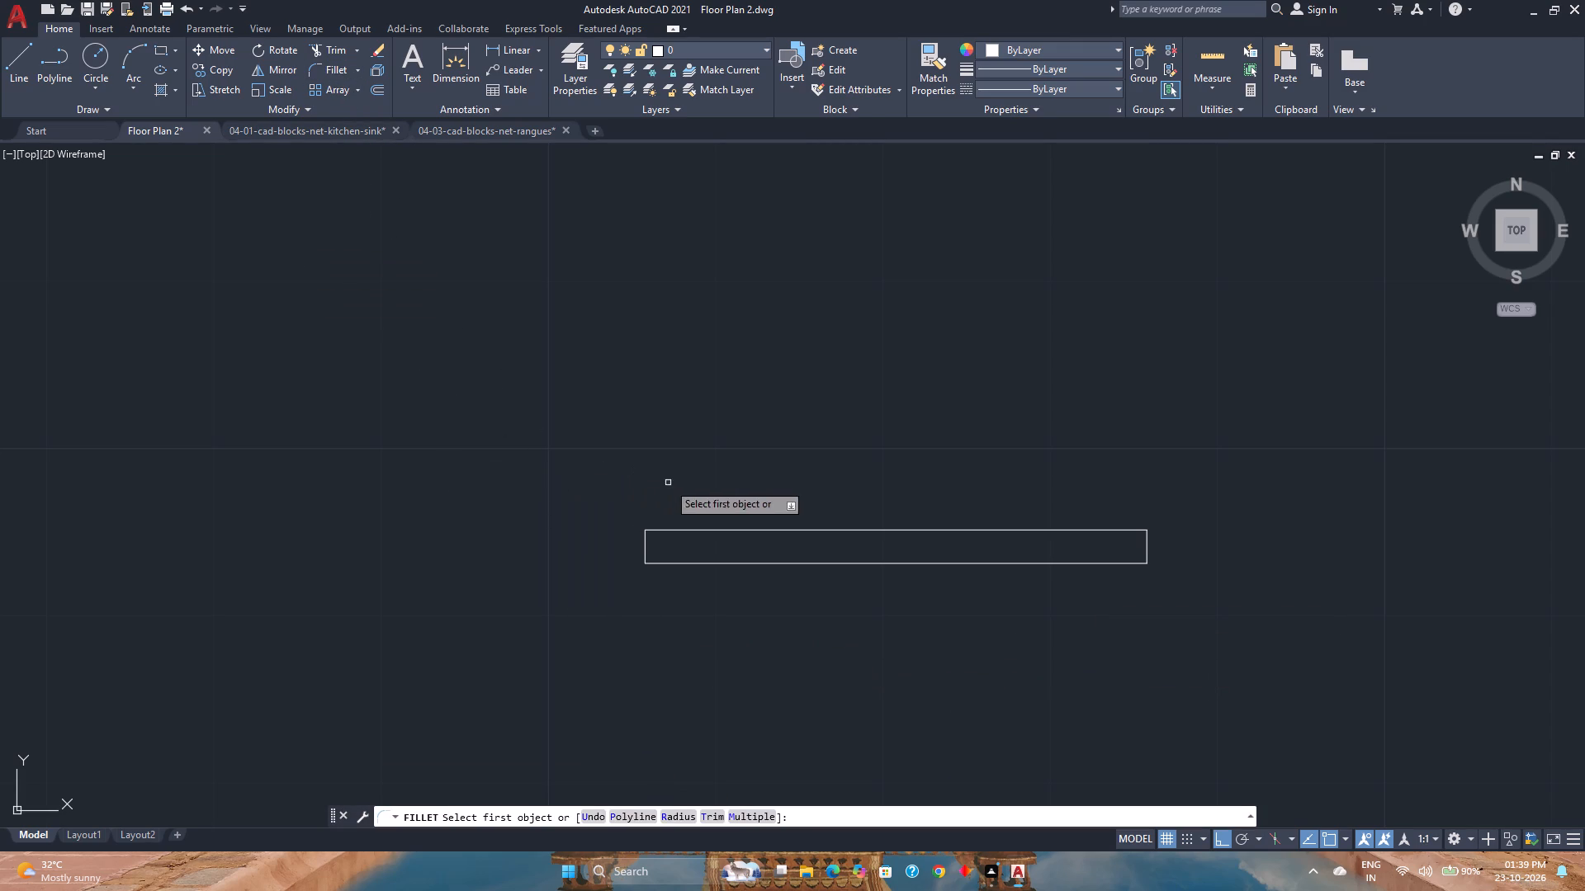
{"action": "left_click", "coordinate": [694, 529]}
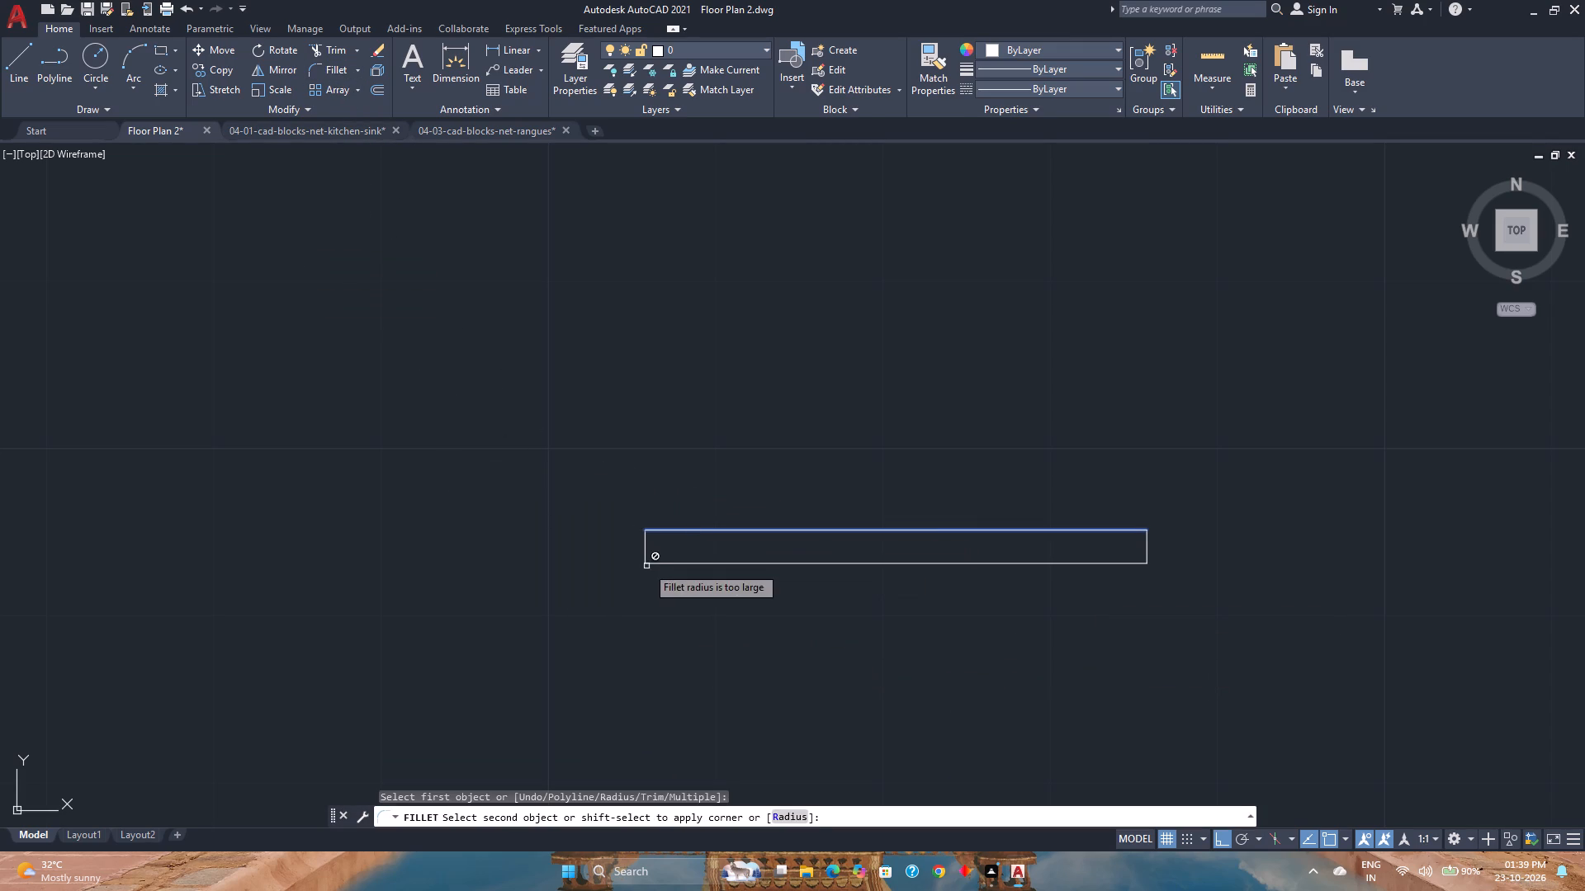
{"action": "left_click", "coordinate": [653, 563]}
{"action": "key", "text": "space"}
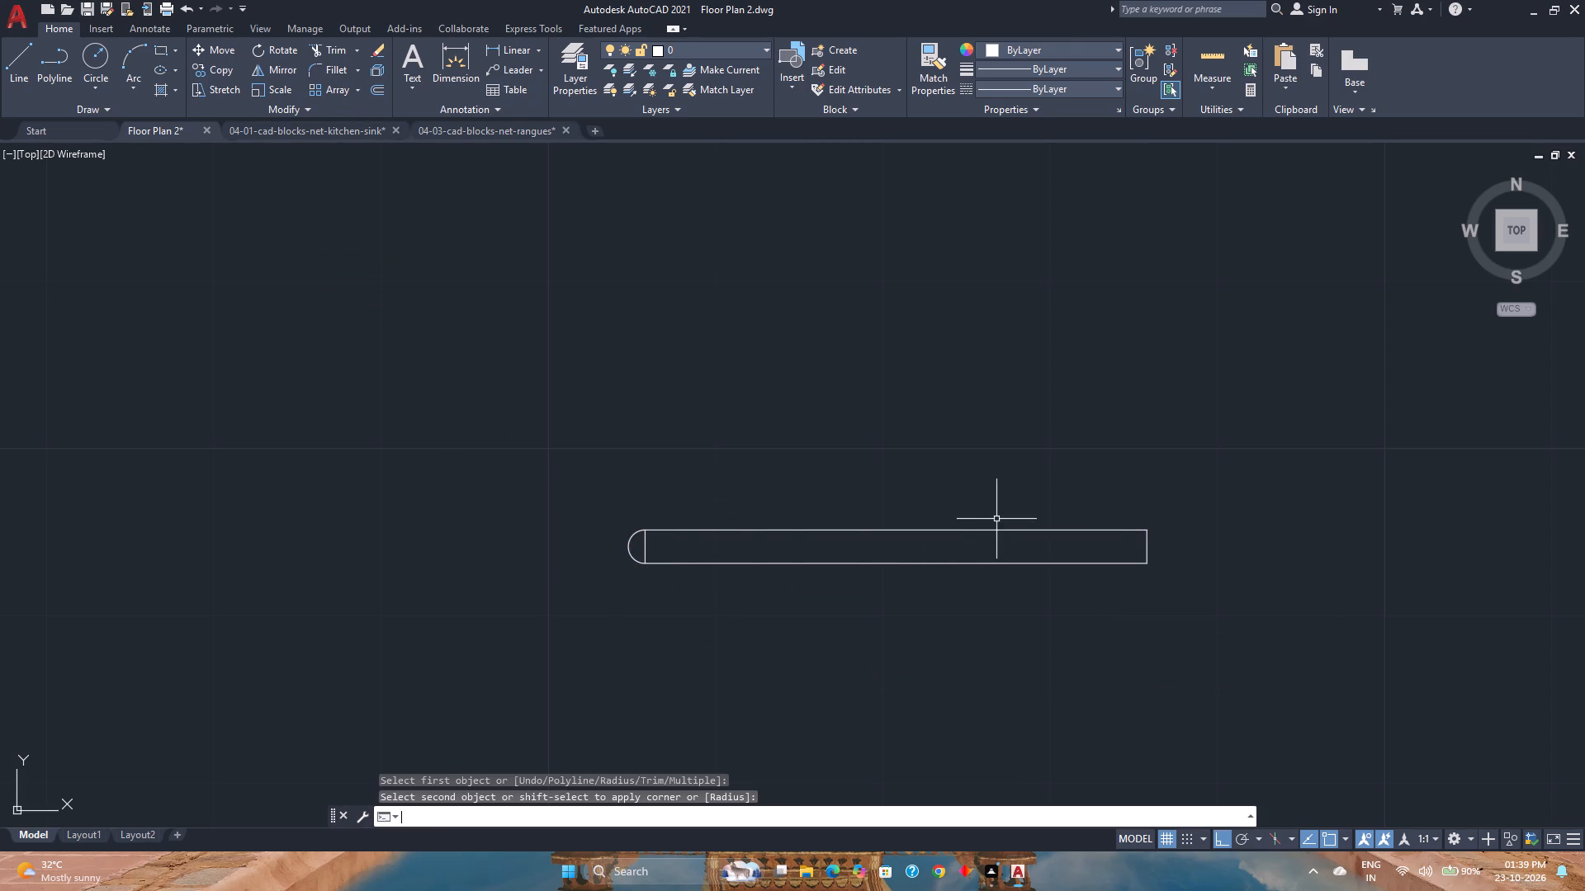
{"action": "left_click", "coordinate": [1081, 530]}
{"action": "left_click", "coordinate": [1106, 563]}
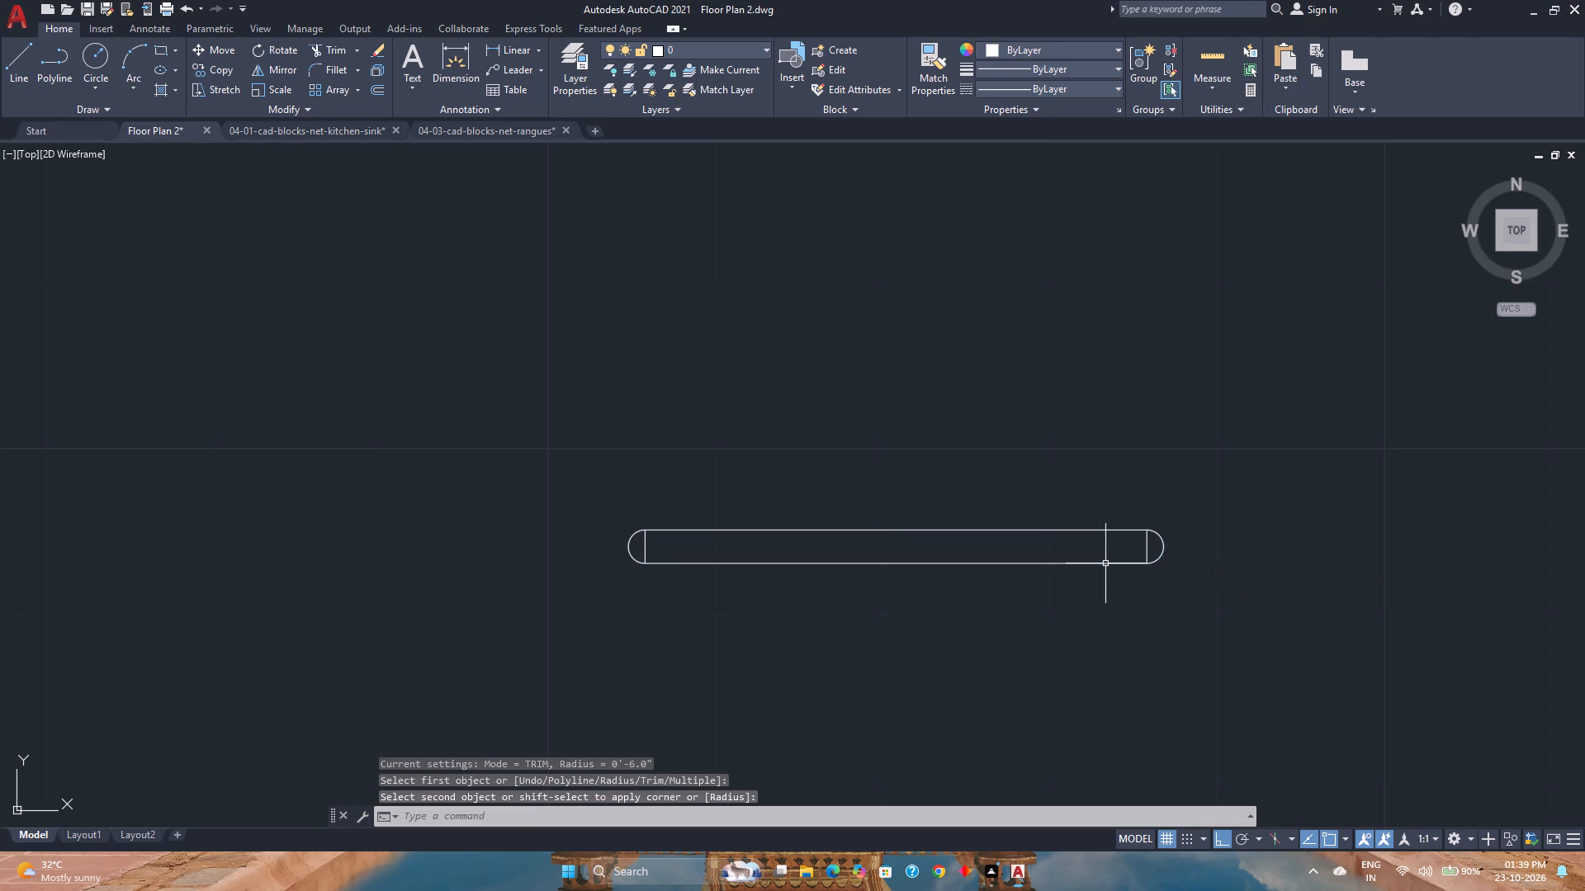
{"action": "key", "text": "Escape"}
Delete the two straight end lines inside the rounded ends of the bar.
{"action": "scroll", "coordinate": [1143, 544], "scroll_direction": "up", "scroll_amount": 2}
{"action": "left_click", "coordinate": [1161, 546]}
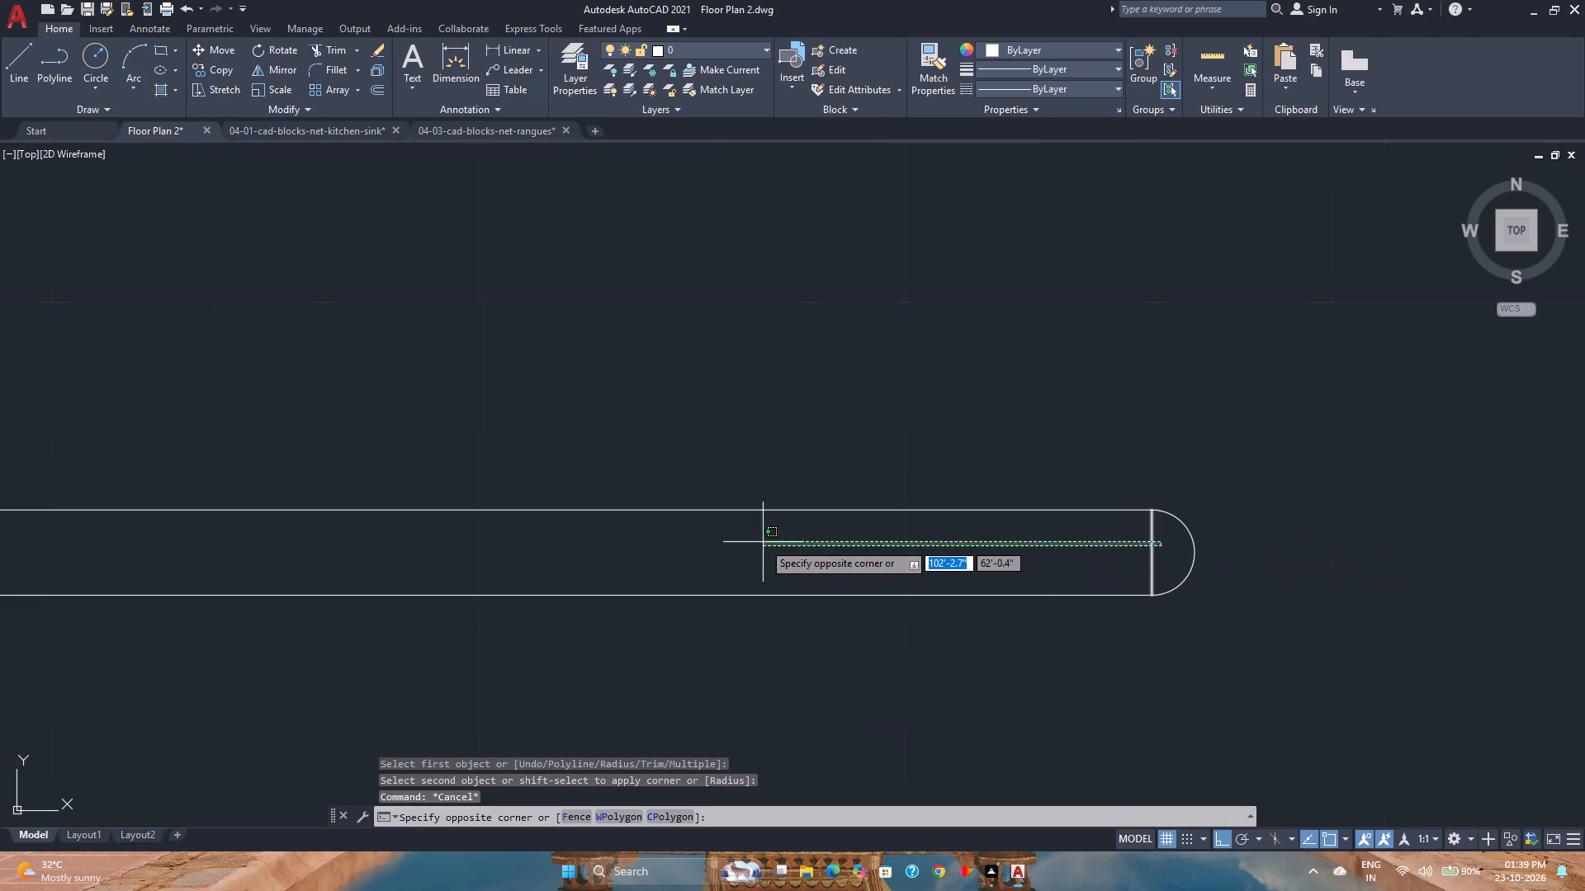
{"action": "scroll", "coordinate": [763, 542], "scroll_direction": "down", "scroll_amount": 3}
{"action": "left_click", "coordinate": [541, 542]}
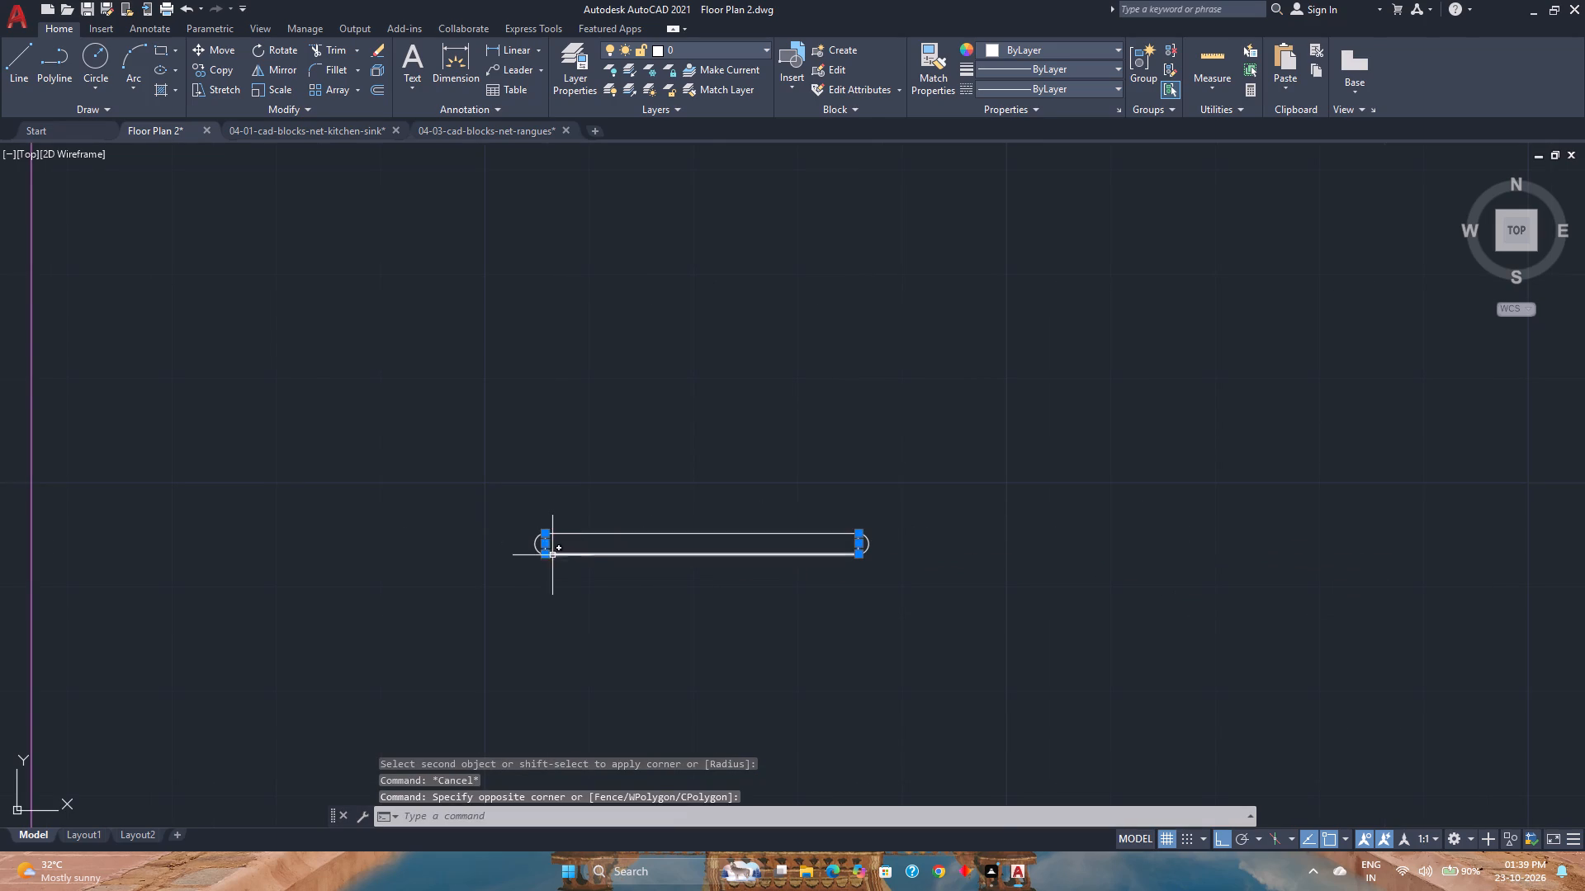
{"action": "key", "text": "Delete"}
Join the two long edges and the two end arcs into one closed polyline.
{"action": "left_click", "coordinate": [938, 645]}
{"action": "left_click", "coordinate": [455, 495]}
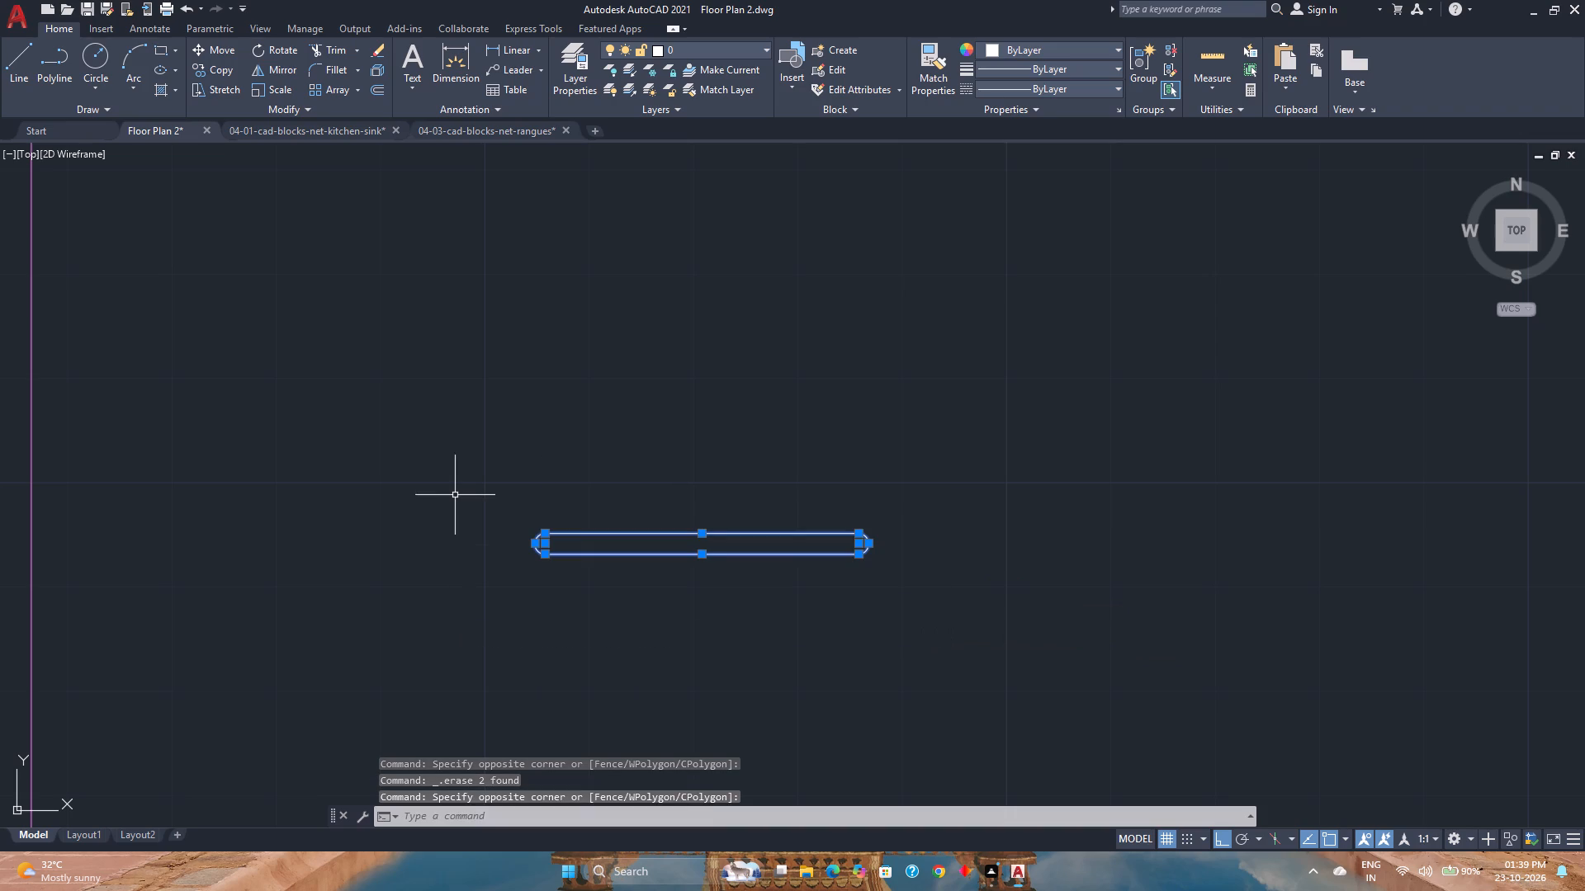
{"action": "key", "text": "j"}
{"action": "key", "text": "Return"}
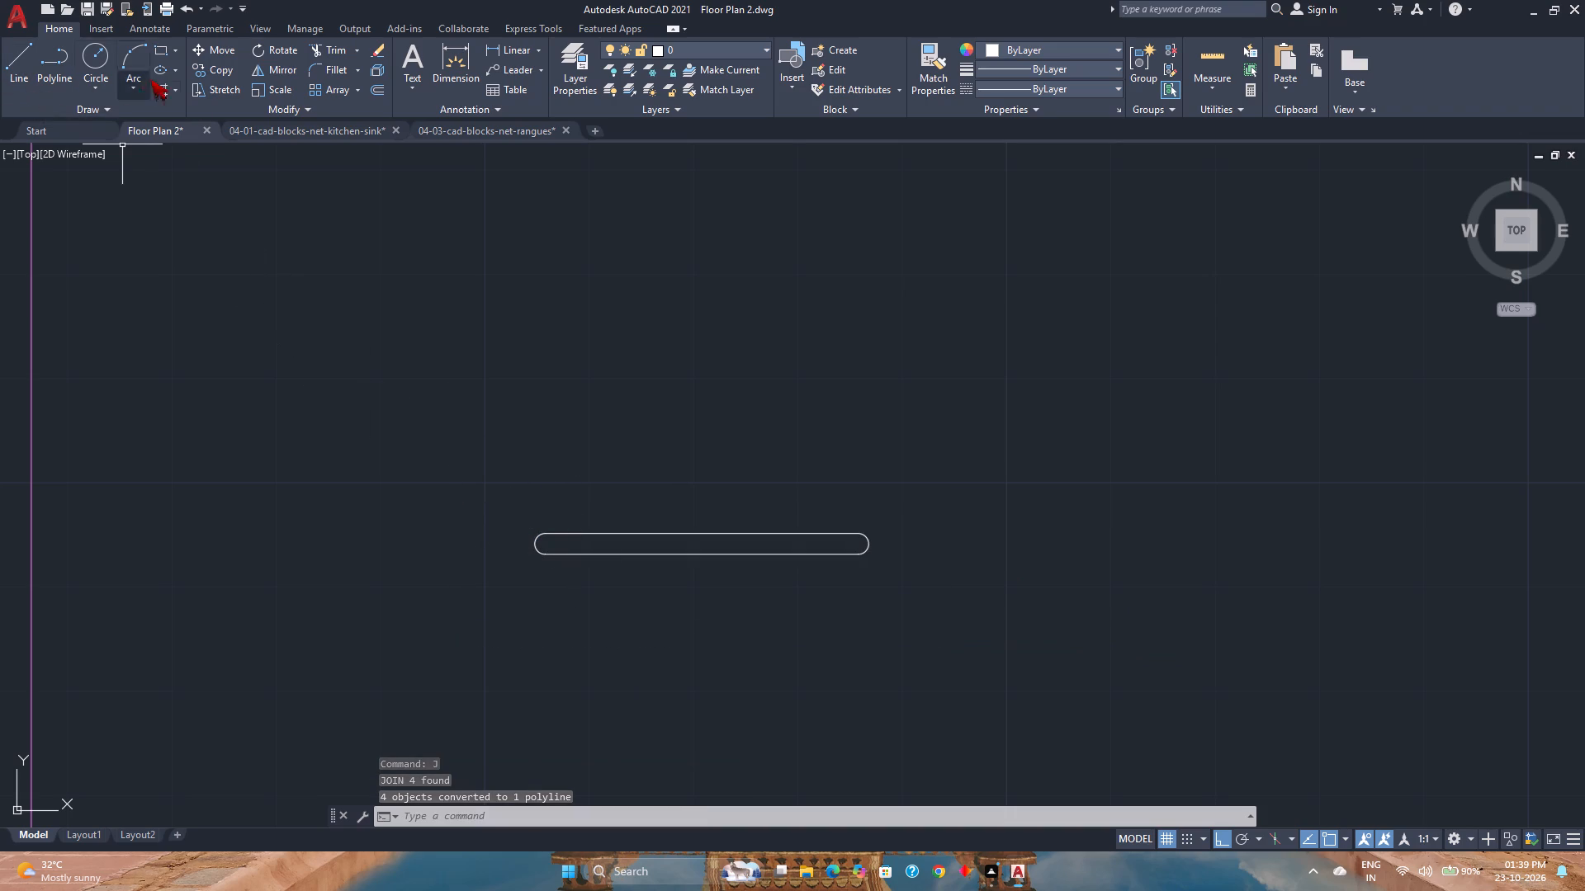
Draw a 2'-6" by 1'8" rectangle from lines just below the rounded bar, aligned with its straight portion.
{"action": "left_click", "coordinate": [26, 69]}
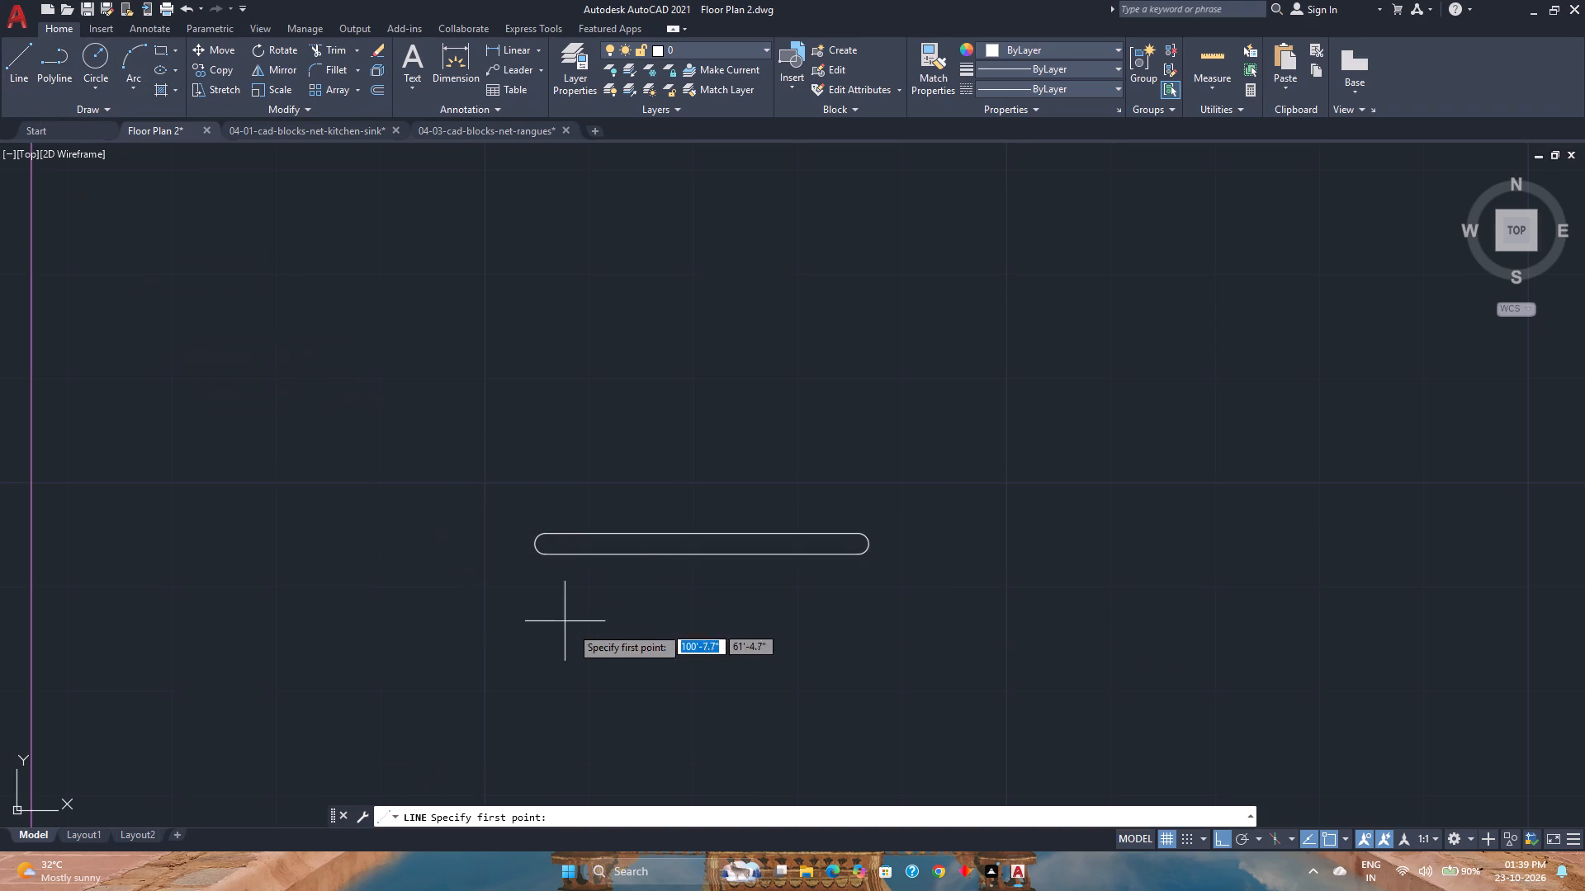
{"action": "scroll", "coordinate": [579, 625], "scroll_direction": "down", "scroll_amount": 2}
{"action": "middle_click_drag", "start_coordinate": [623, 644], "coordinate": [621, 522]}
{"action": "middle_click", "coordinate": [621, 522]}
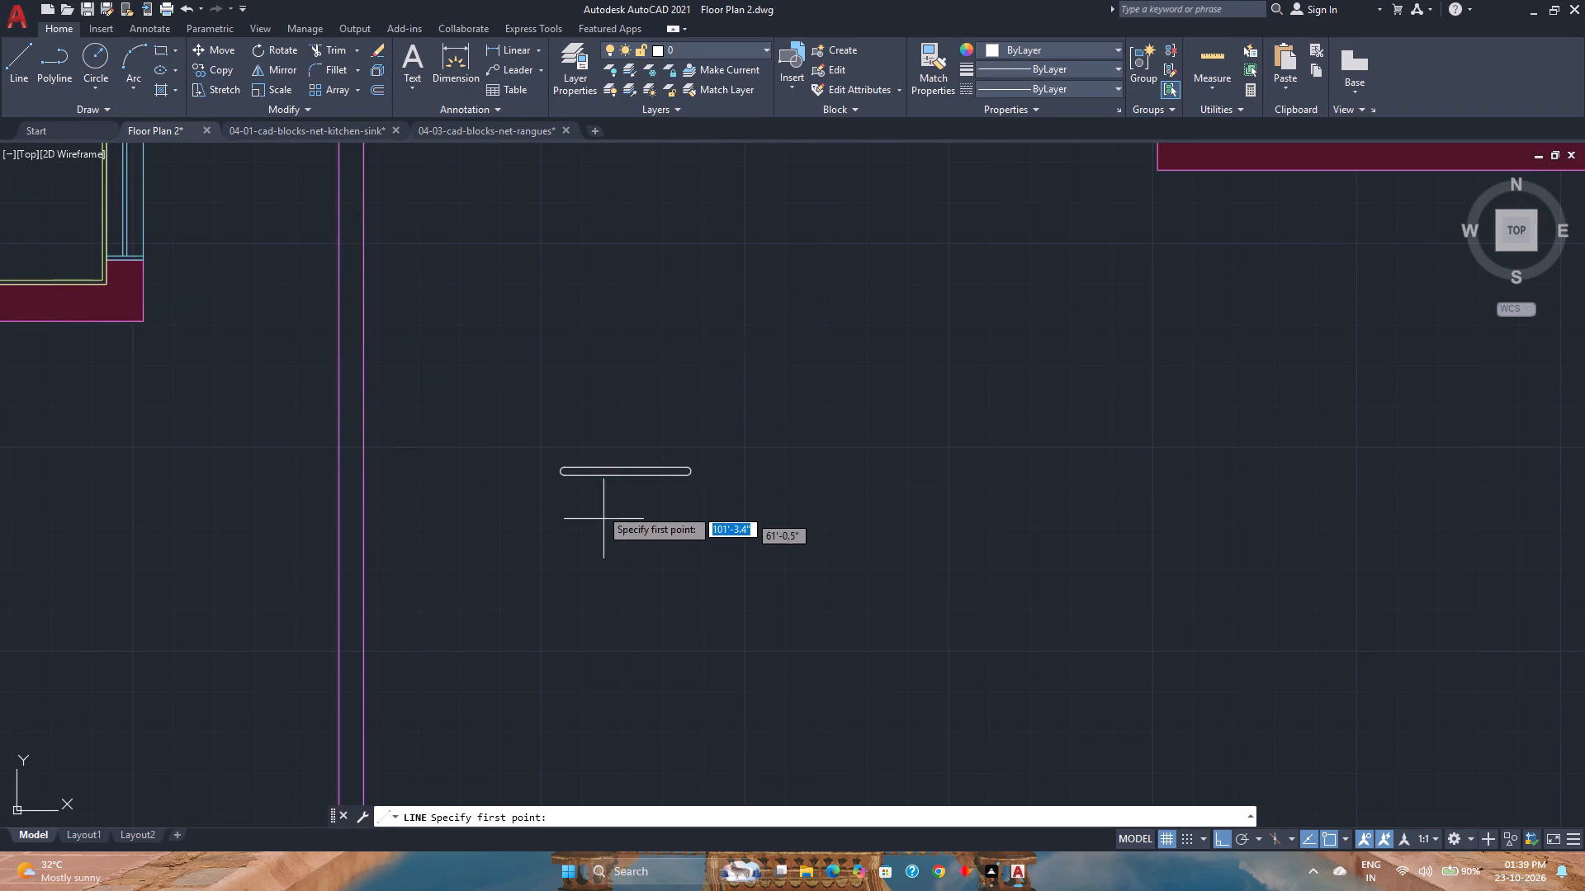
{"action": "scroll", "coordinate": [594, 494], "scroll_direction": "up", "scroll_amount": 2}
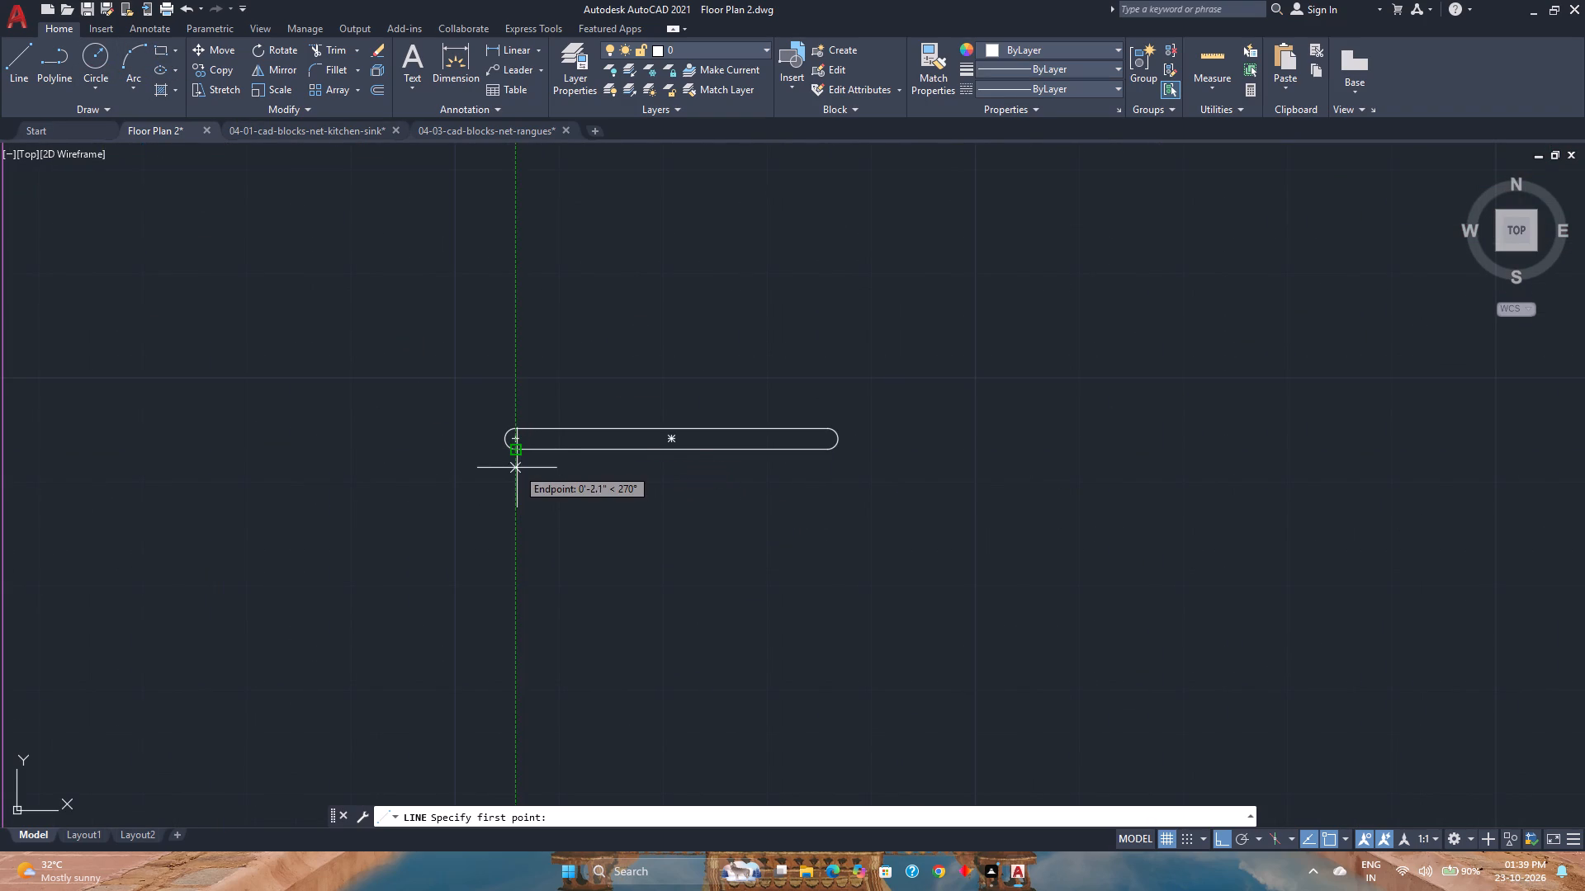
{"action": "left_click", "coordinate": [517, 466]}
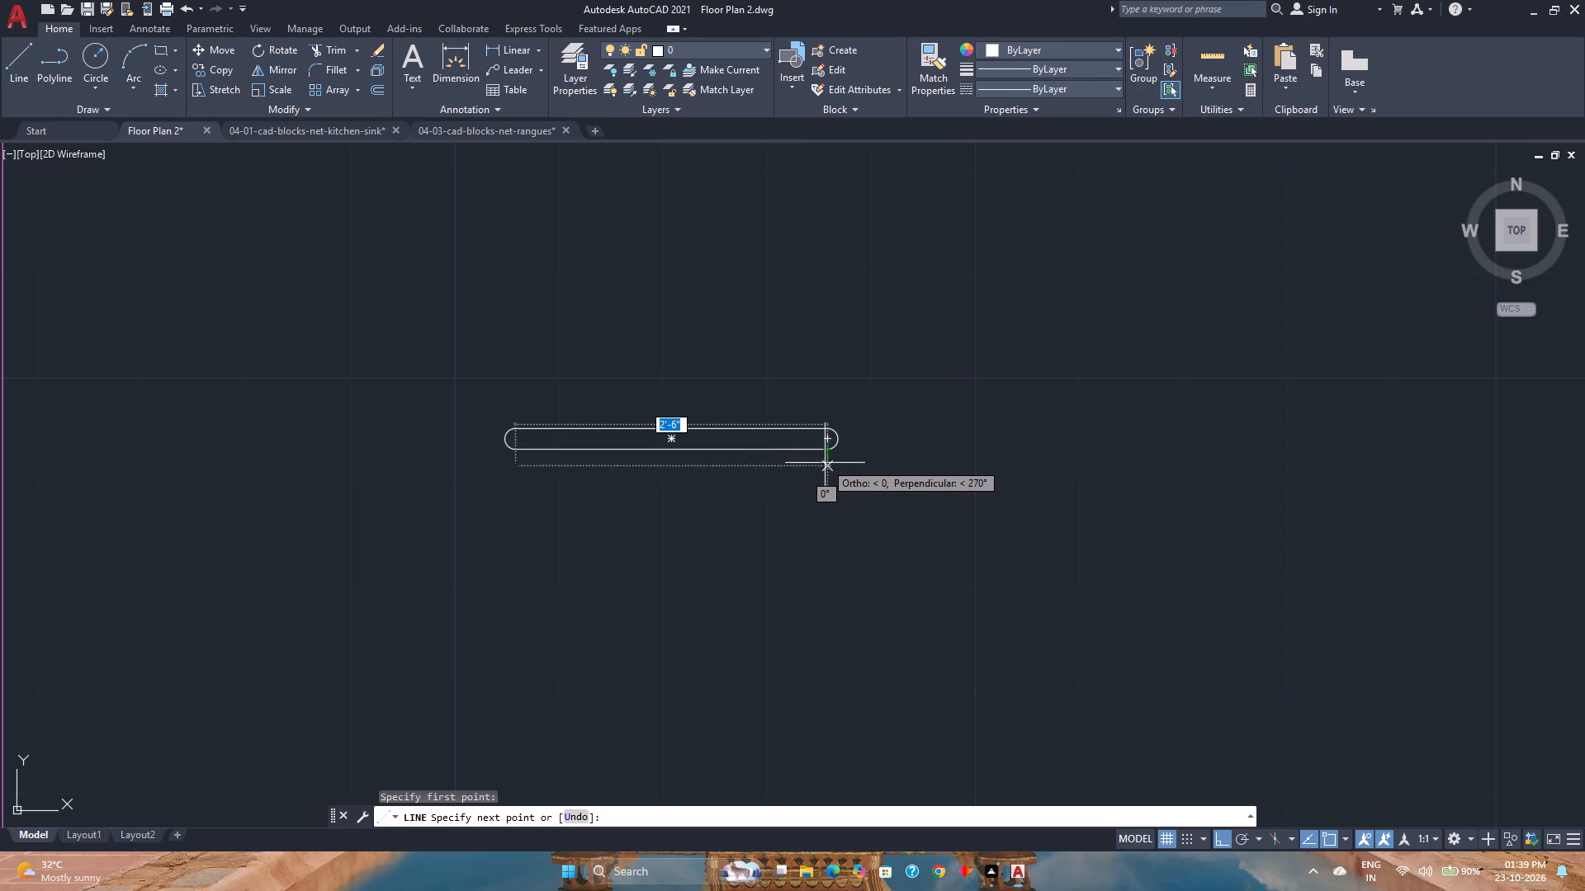
{"action": "left_click", "coordinate": [826, 463]}
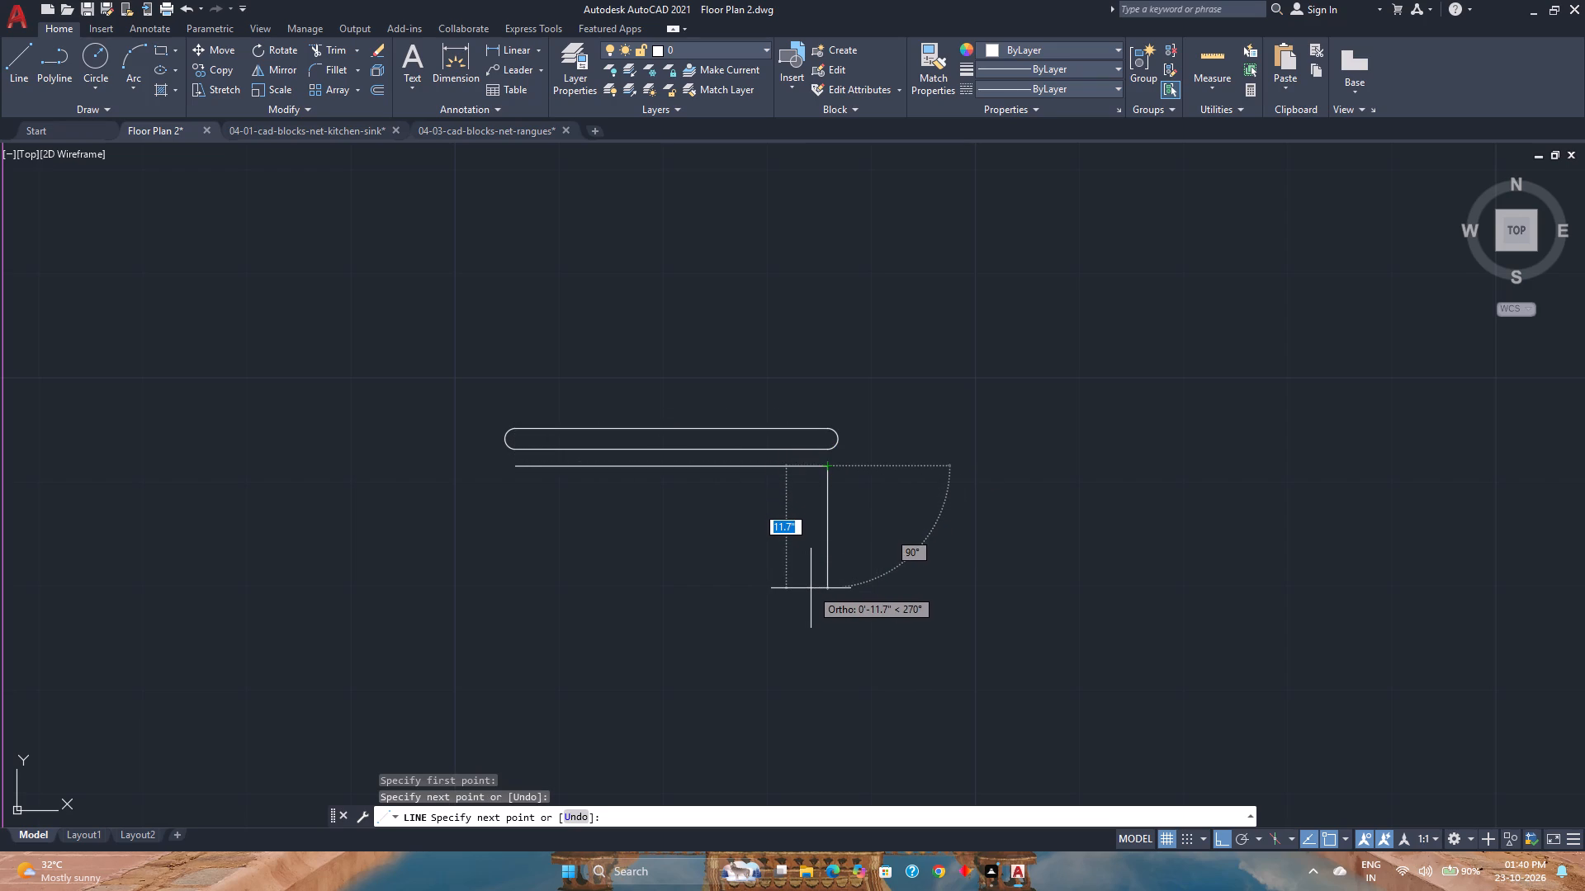
{"action": "key", "text": "1"}
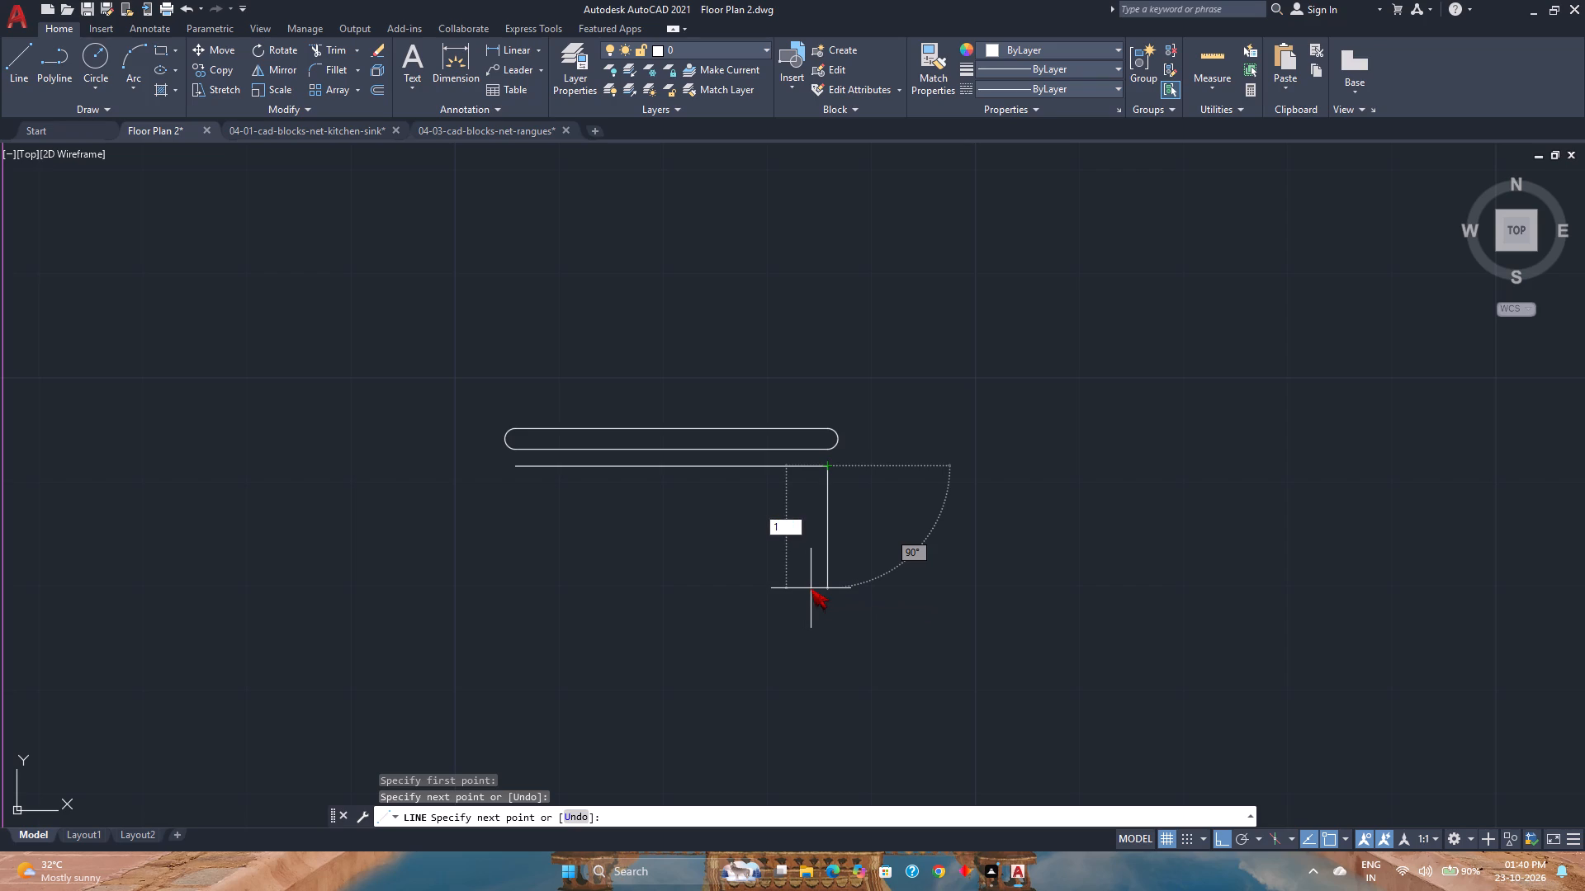
{"action": "key", "text": "apostrophe"}
{"action": "key", "text": "8"}
{"action": "key", "text": "shift+quotedbl"}
{"action": "key", "text": "Return"}
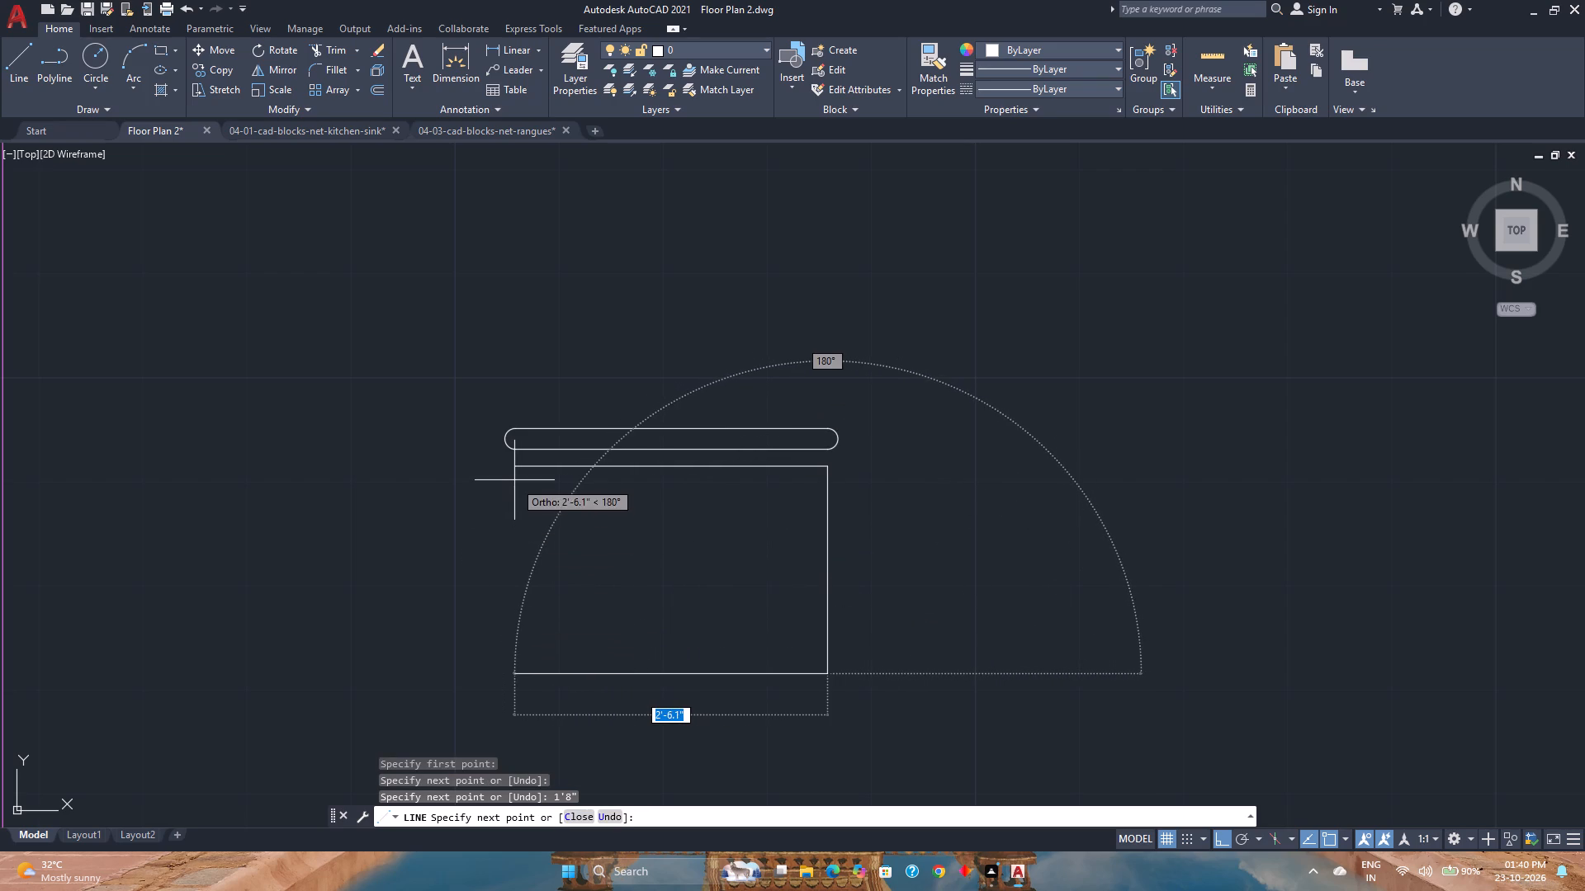
{"action": "left_click", "coordinate": [516, 672]}
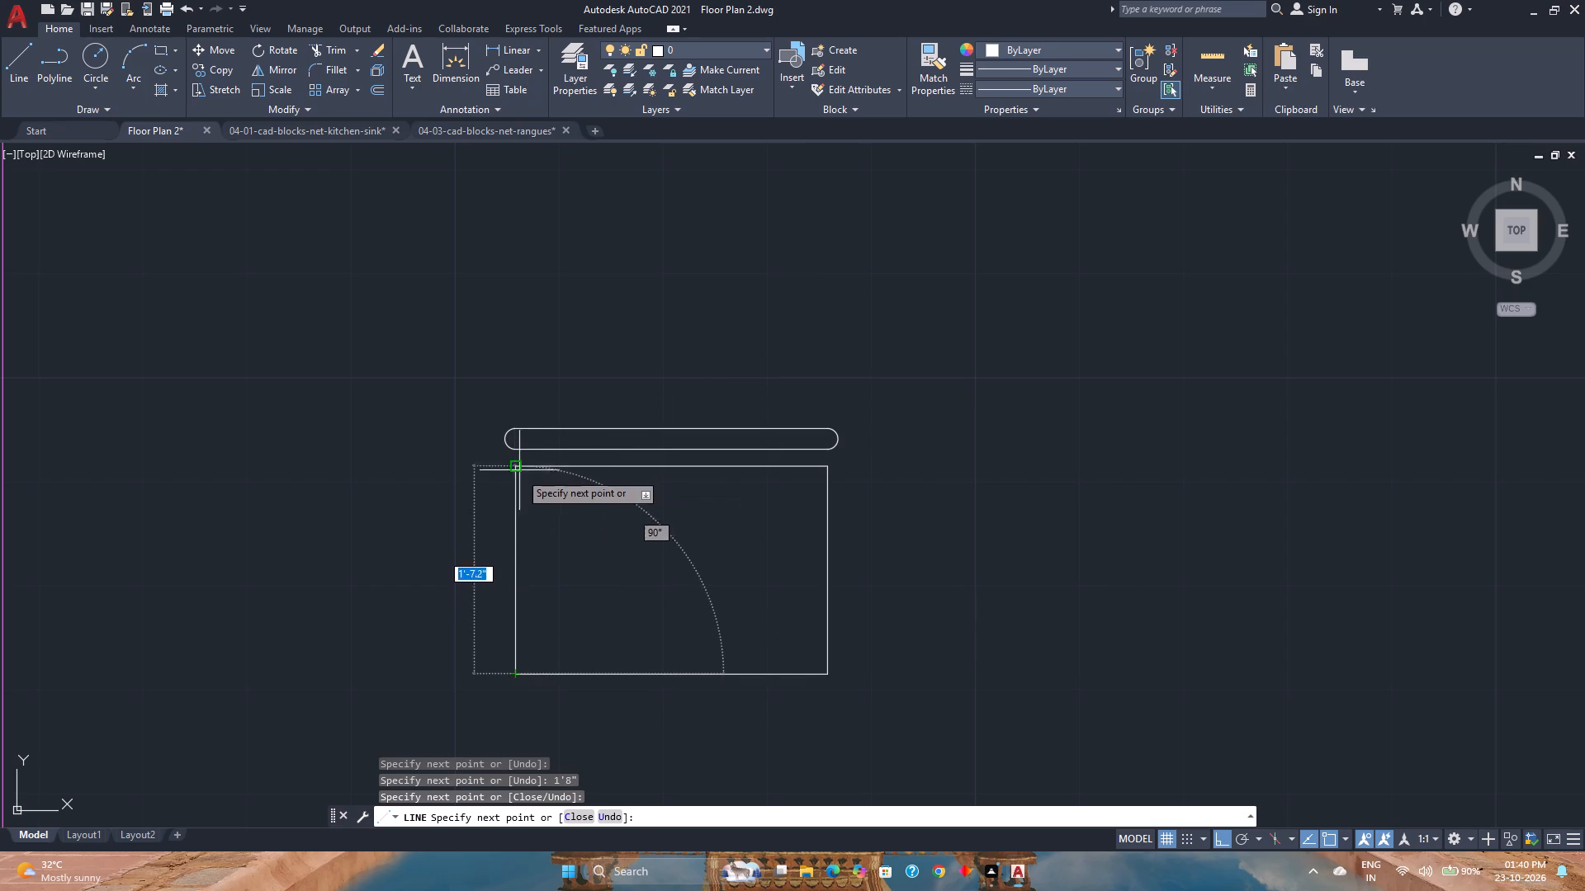
{"action": "left_click", "coordinate": [518, 469]}
{"action": "key", "text": "Escape"}
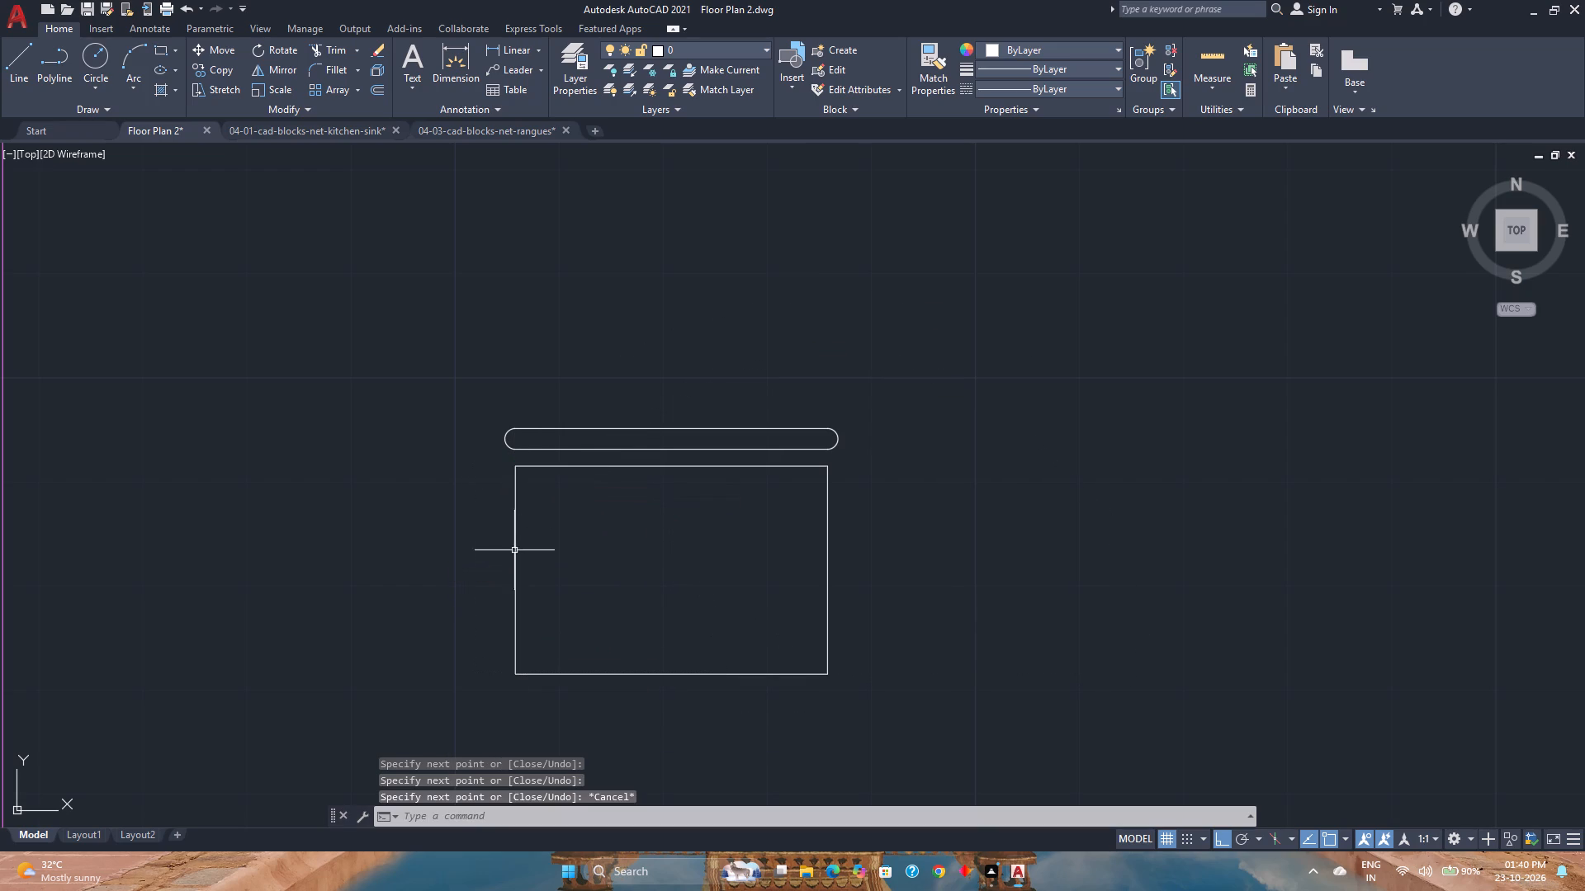
Copy the rectangle's left edge 8" inward along its top edge.
{"action": "left_click", "coordinate": [618, 563]}
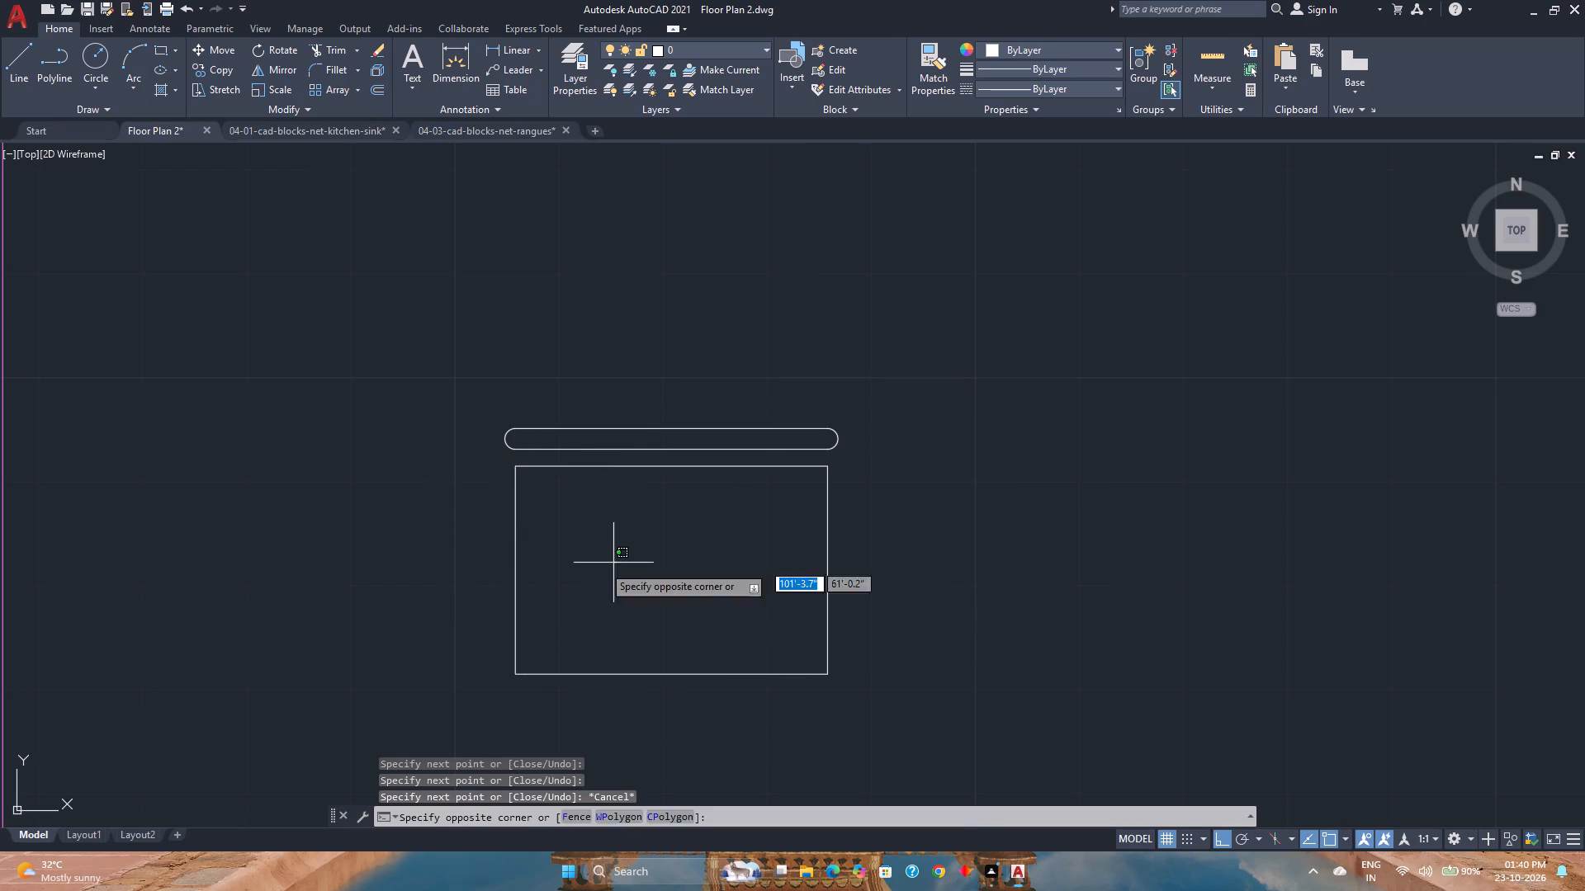
{"action": "left_click", "coordinate": [486, 576]}
{"action": "left_click", "coordinate": [216, 72]}
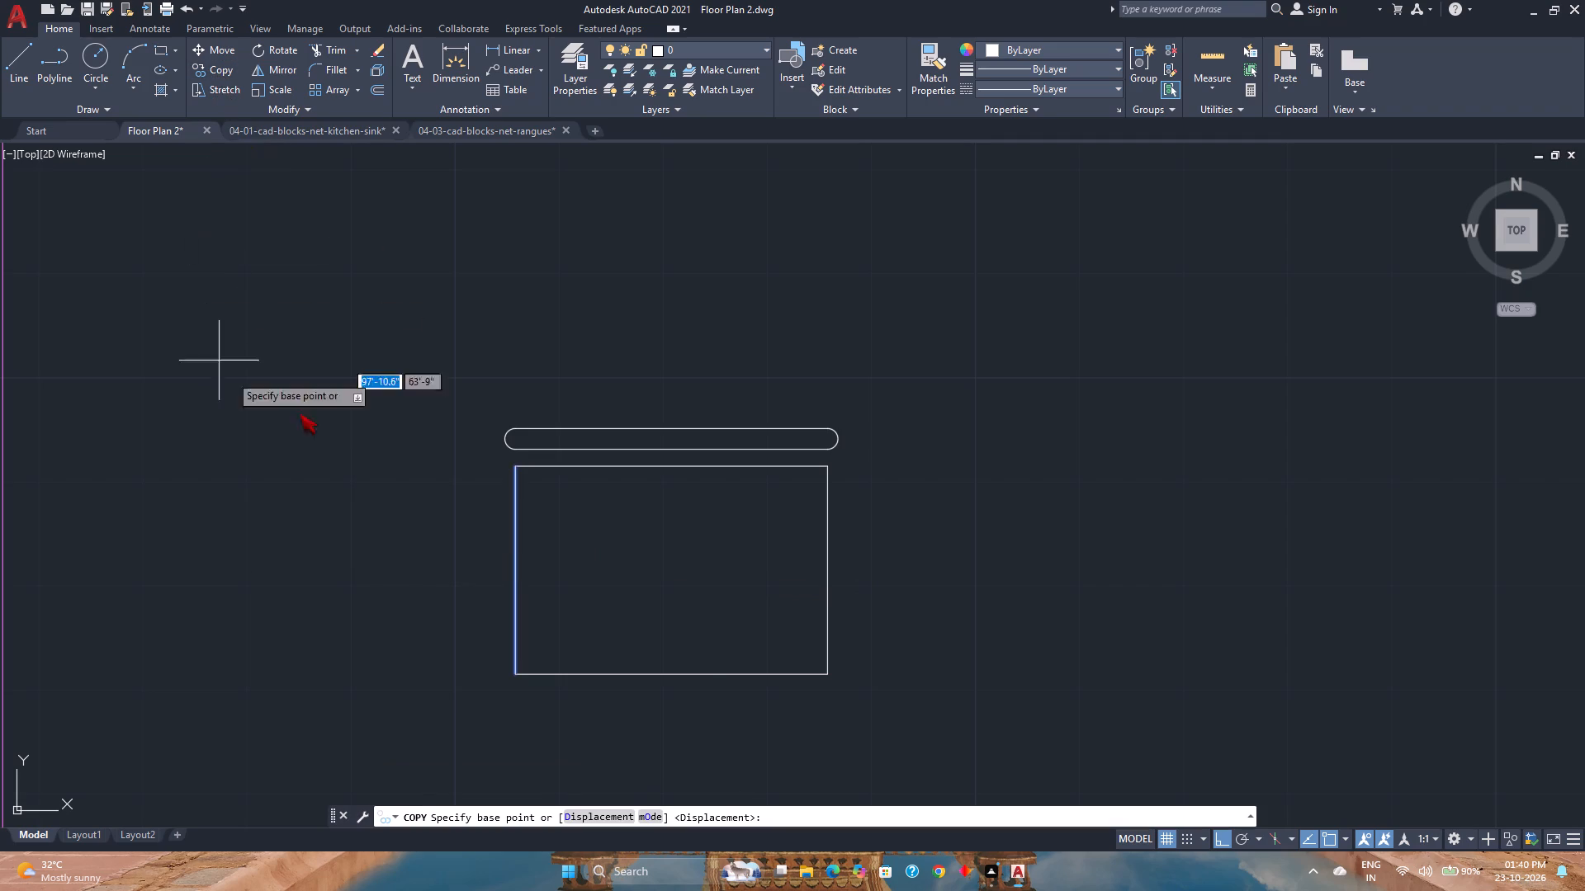
{"action": "left_click", "coordinate": [518, 469]}
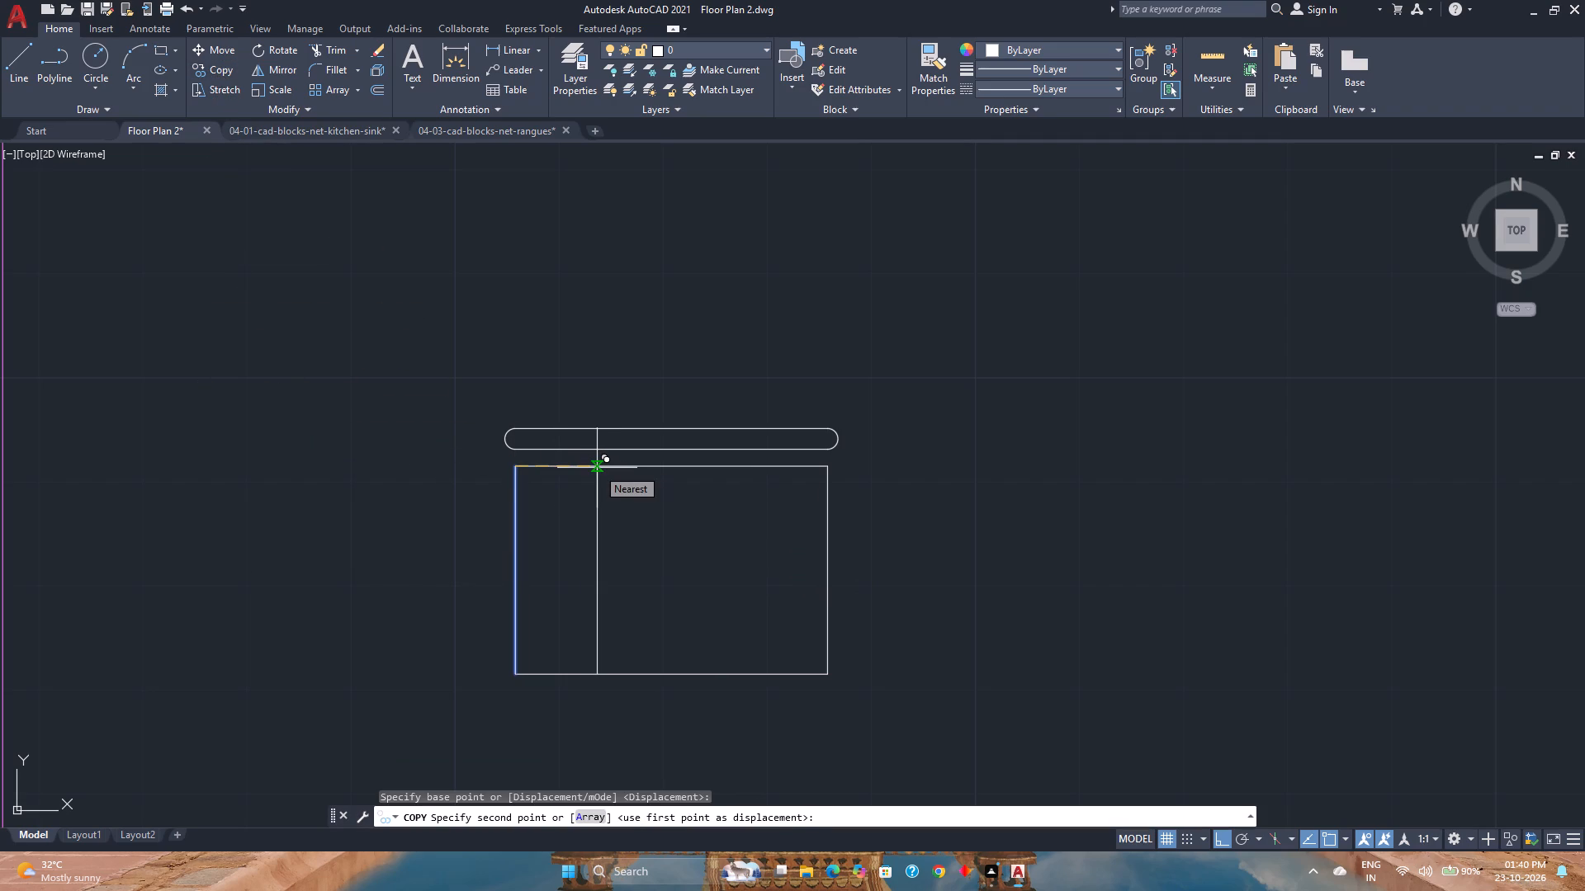
{"action": "key", "text": "8"}
{"action": "key", "text": "Return"}
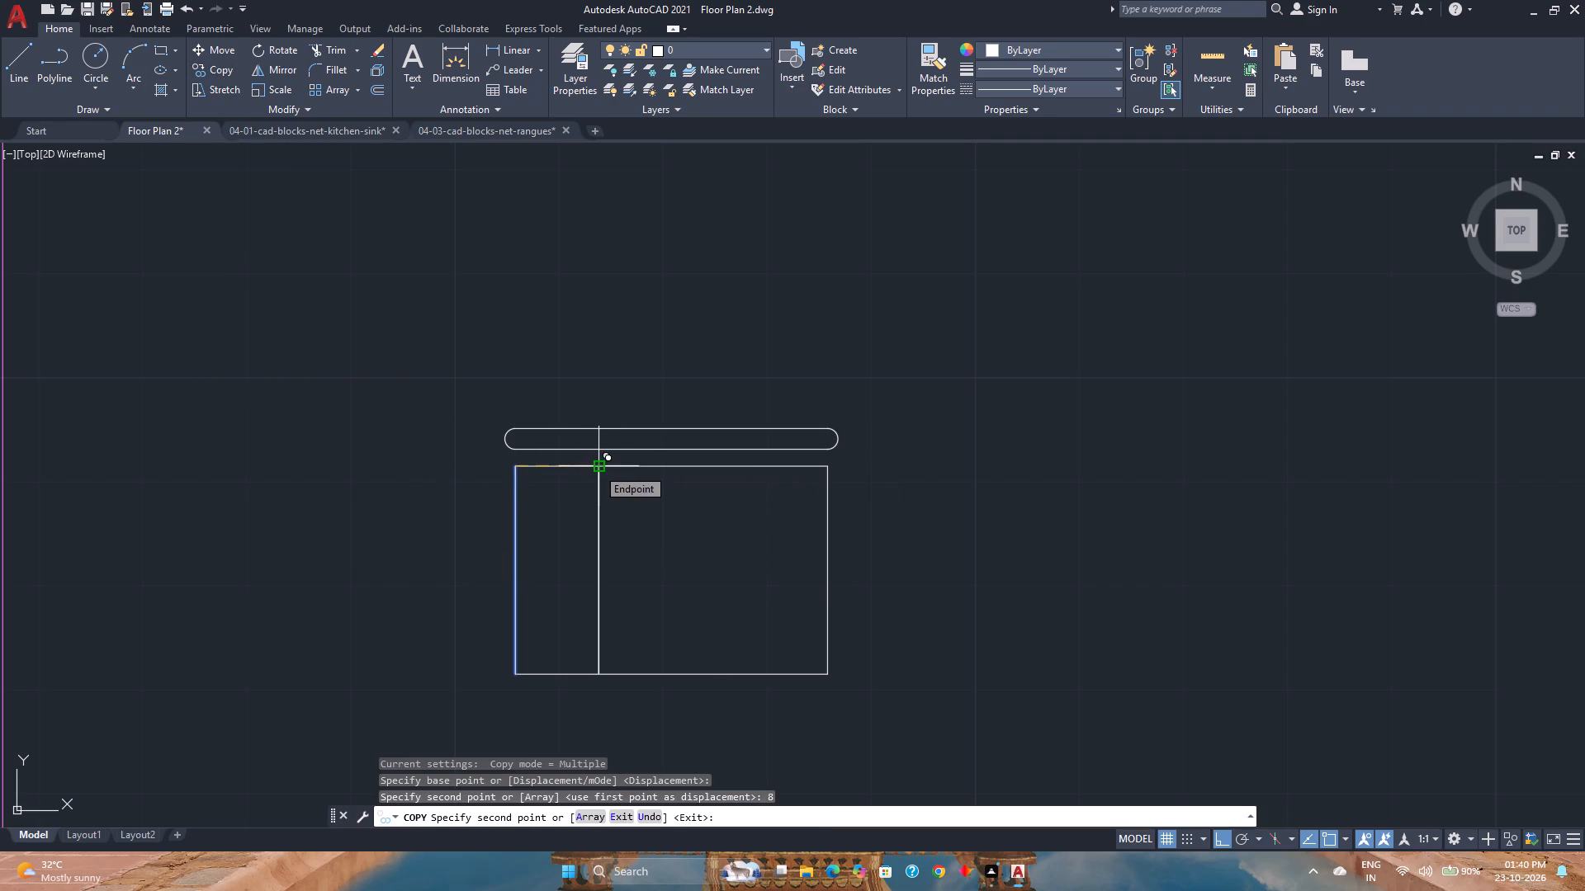
{"action": "key", "text": "Escape"}
Mirror the inner vertical line about the rectangle's vertical centreline, keeping the original.
{"action": "left_click", "coordinate": [646, 577]}
{"action": "left_click", "coordinate": [548, 562]}
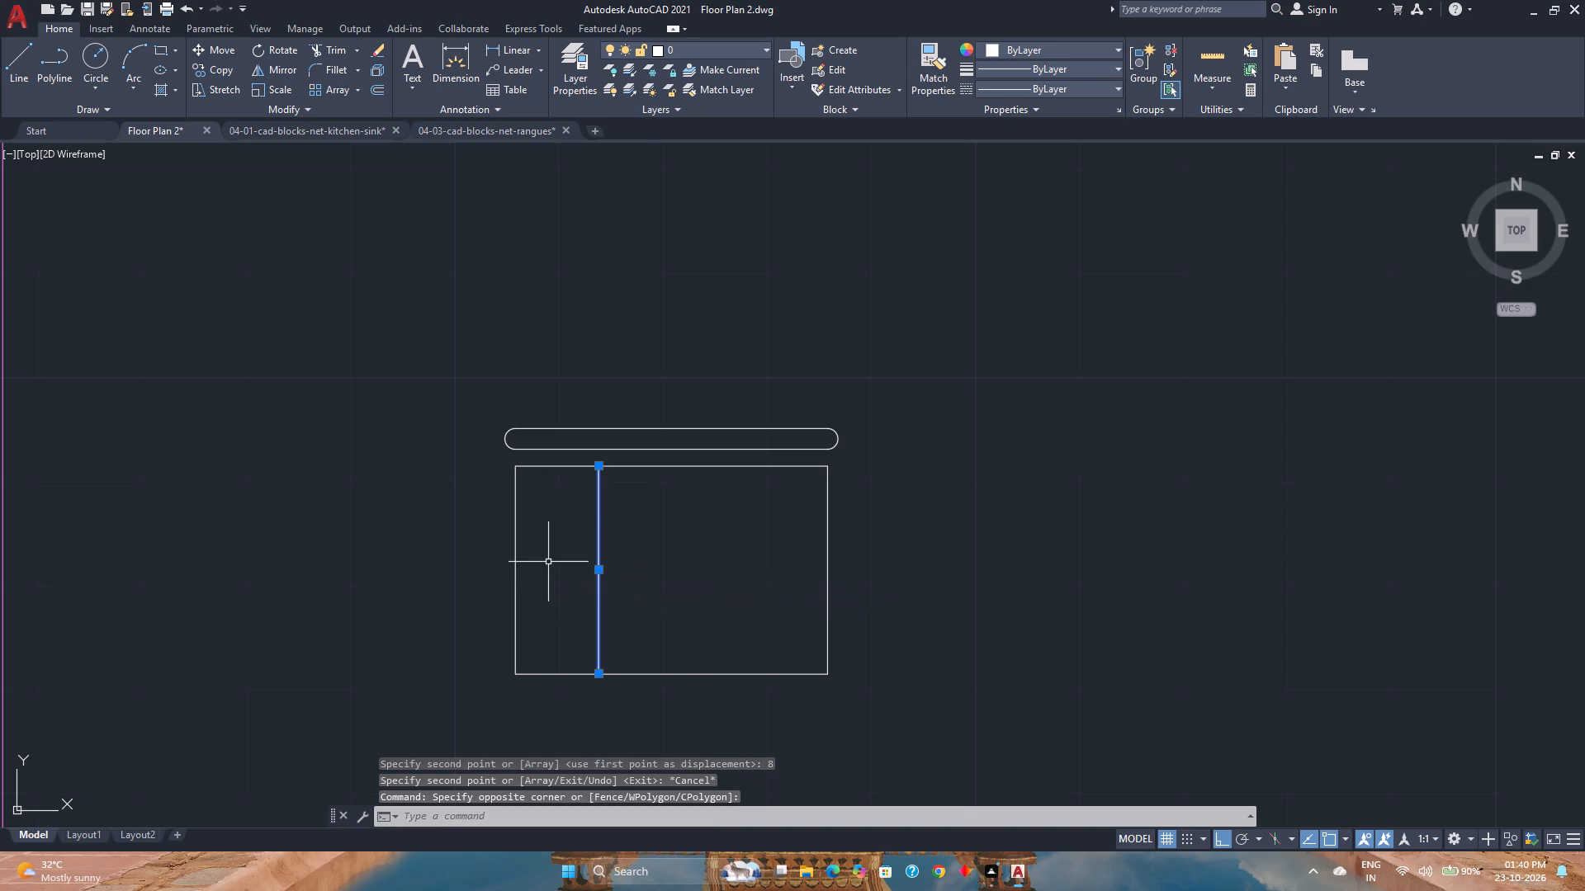
{"action": "left_click", "coordinate": [254, 72]}
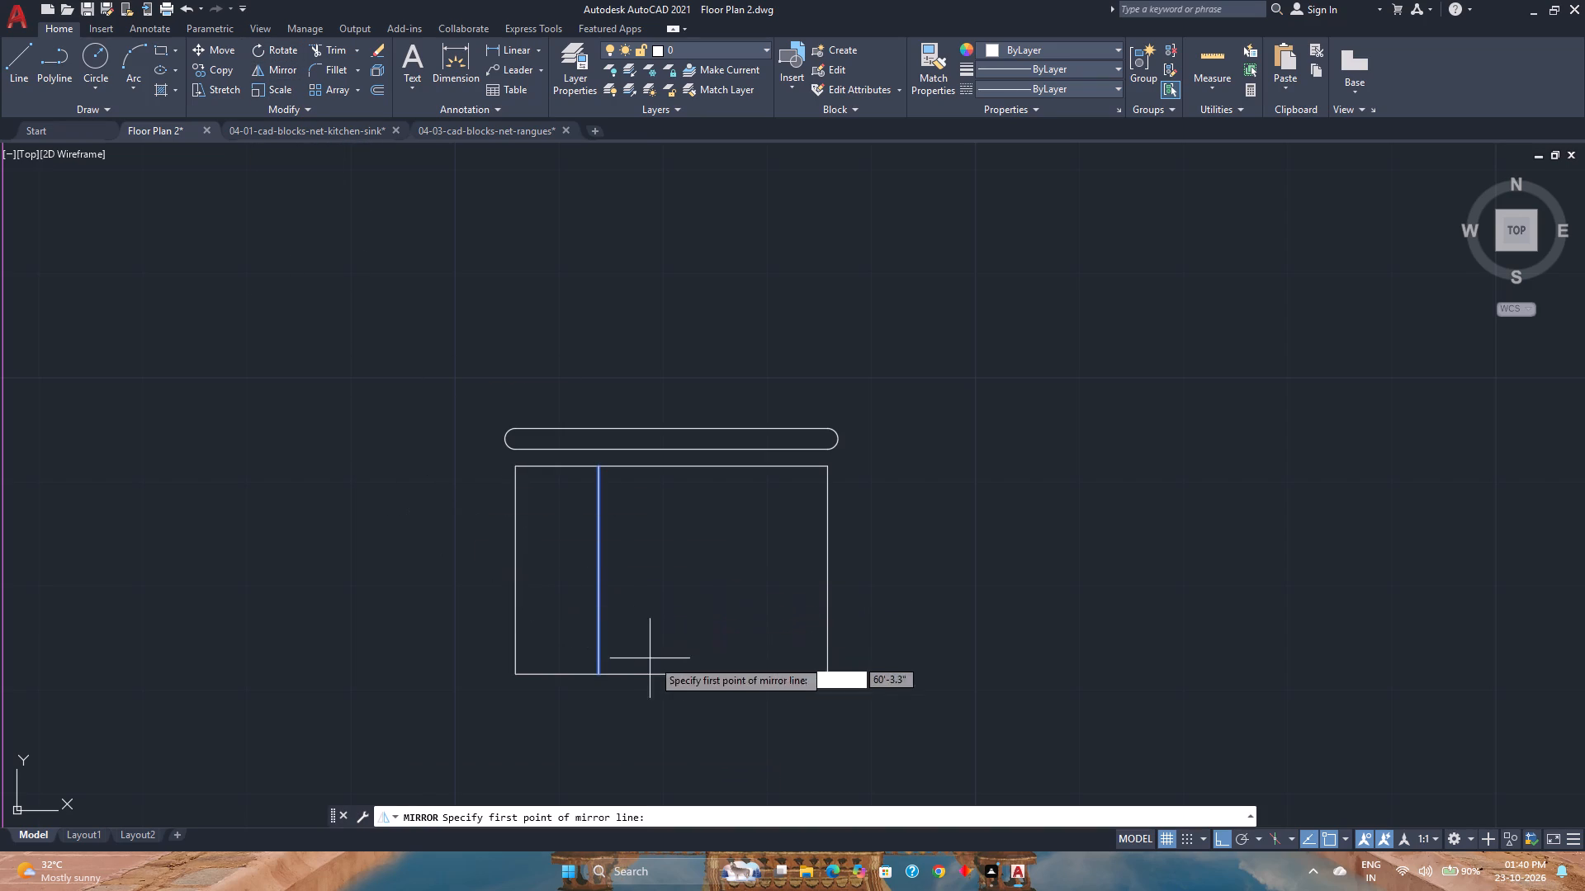
{"action": "left_click", "coordinate": [671, 675]}
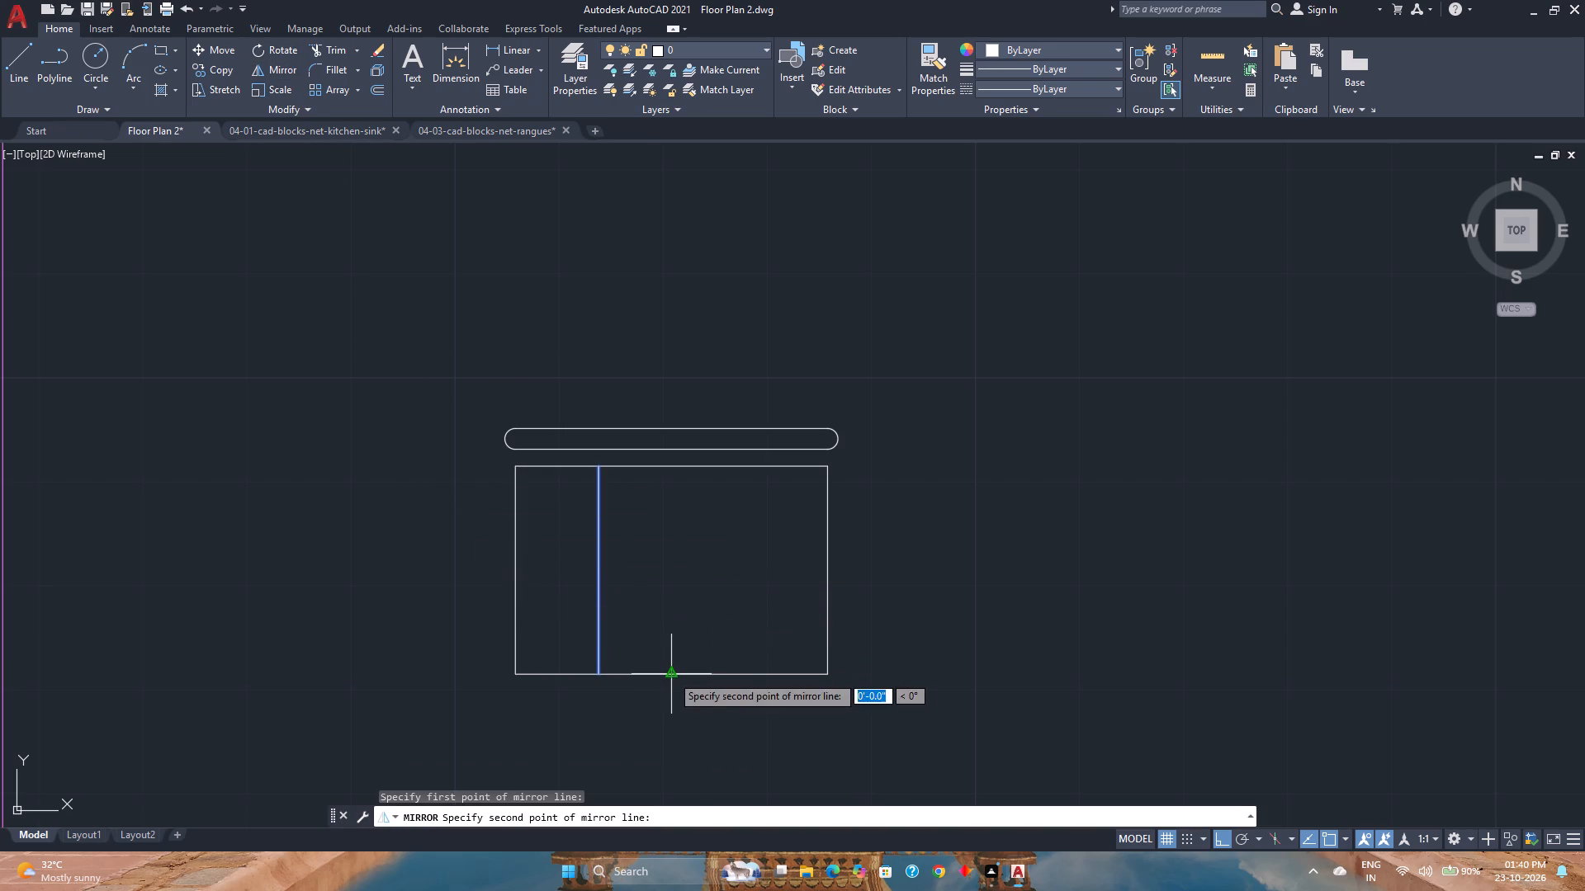
{"action": "left_click", "coordinate": [661, 559]}
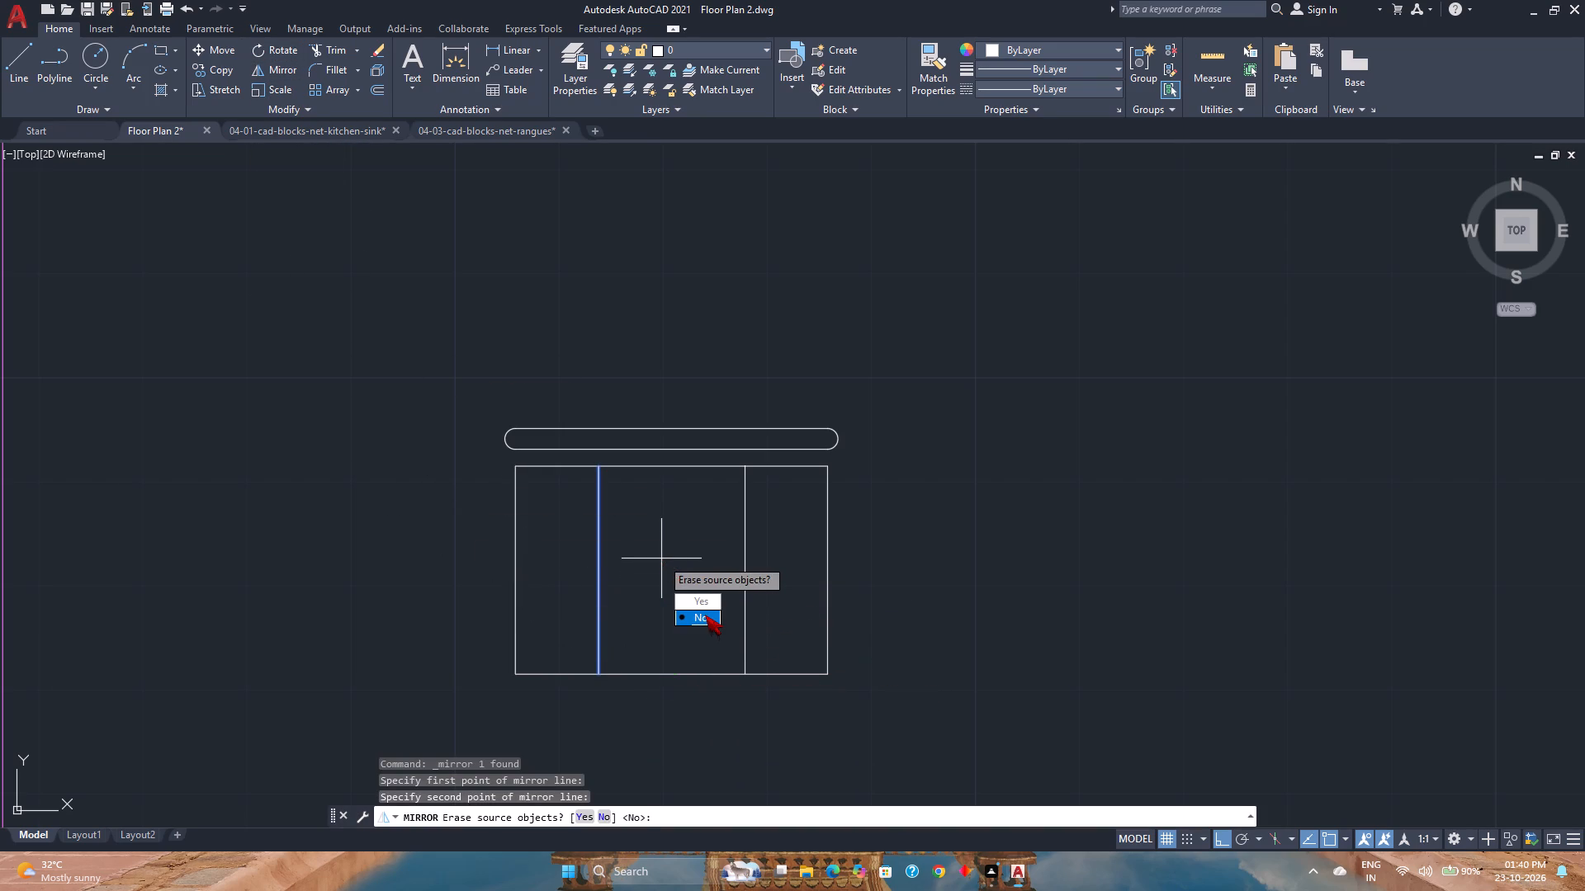
{"action": "left_click_drag", "start_coordinate": [705, 615], "coordinate": [661, 559]}
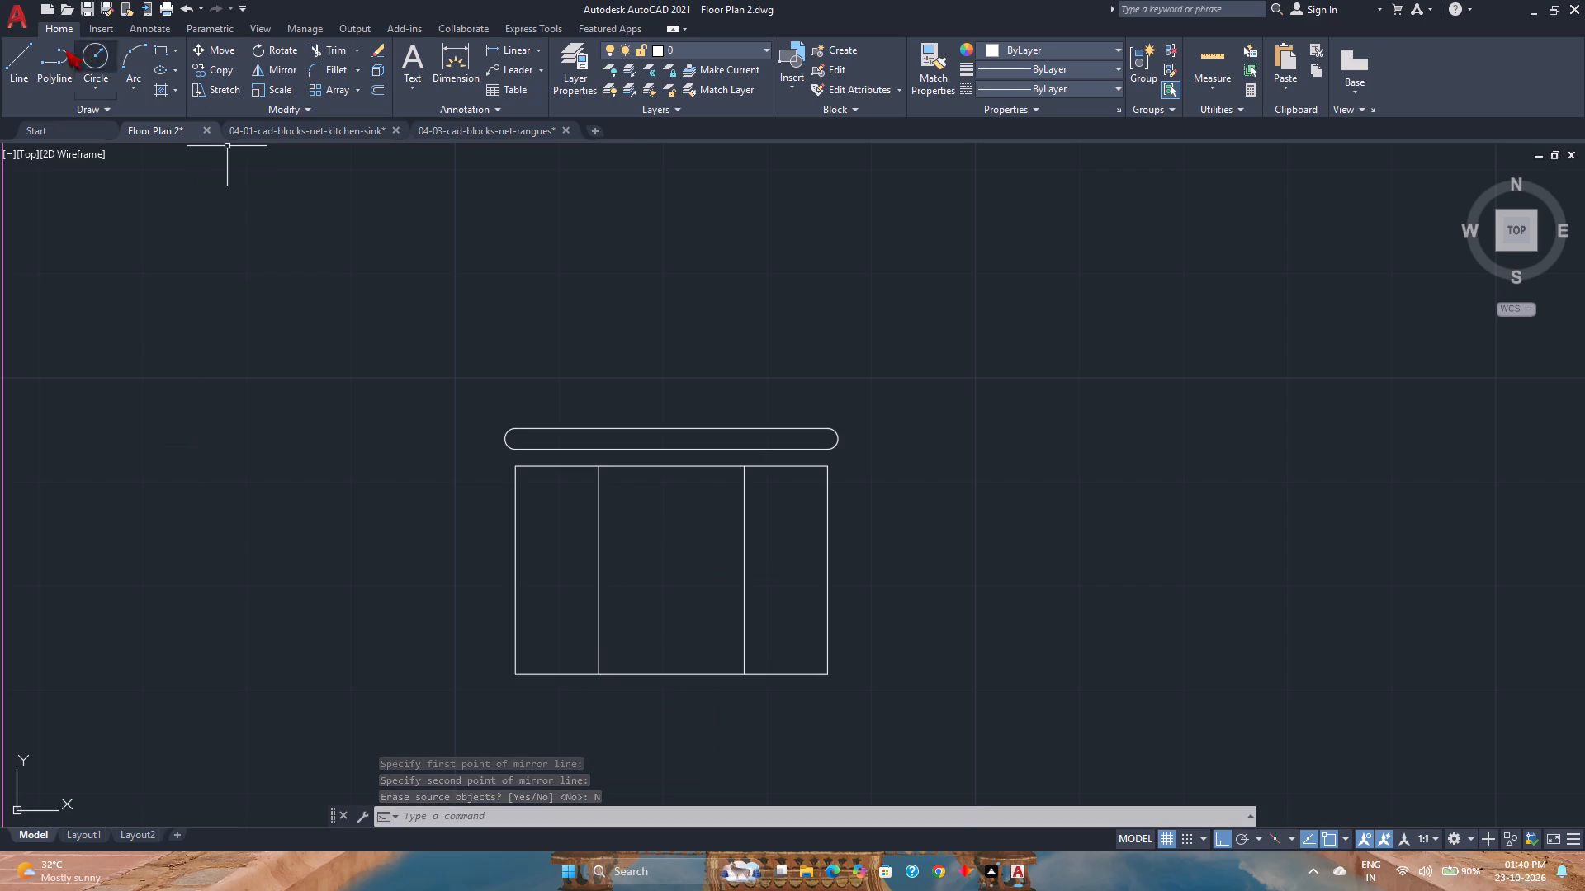
Draw a slanted line from the left inner line's top end to the midpoint between its bottom end and the rectangle's lower-left corner.
{"action": "left_click", "coordinate": [16, 65]}
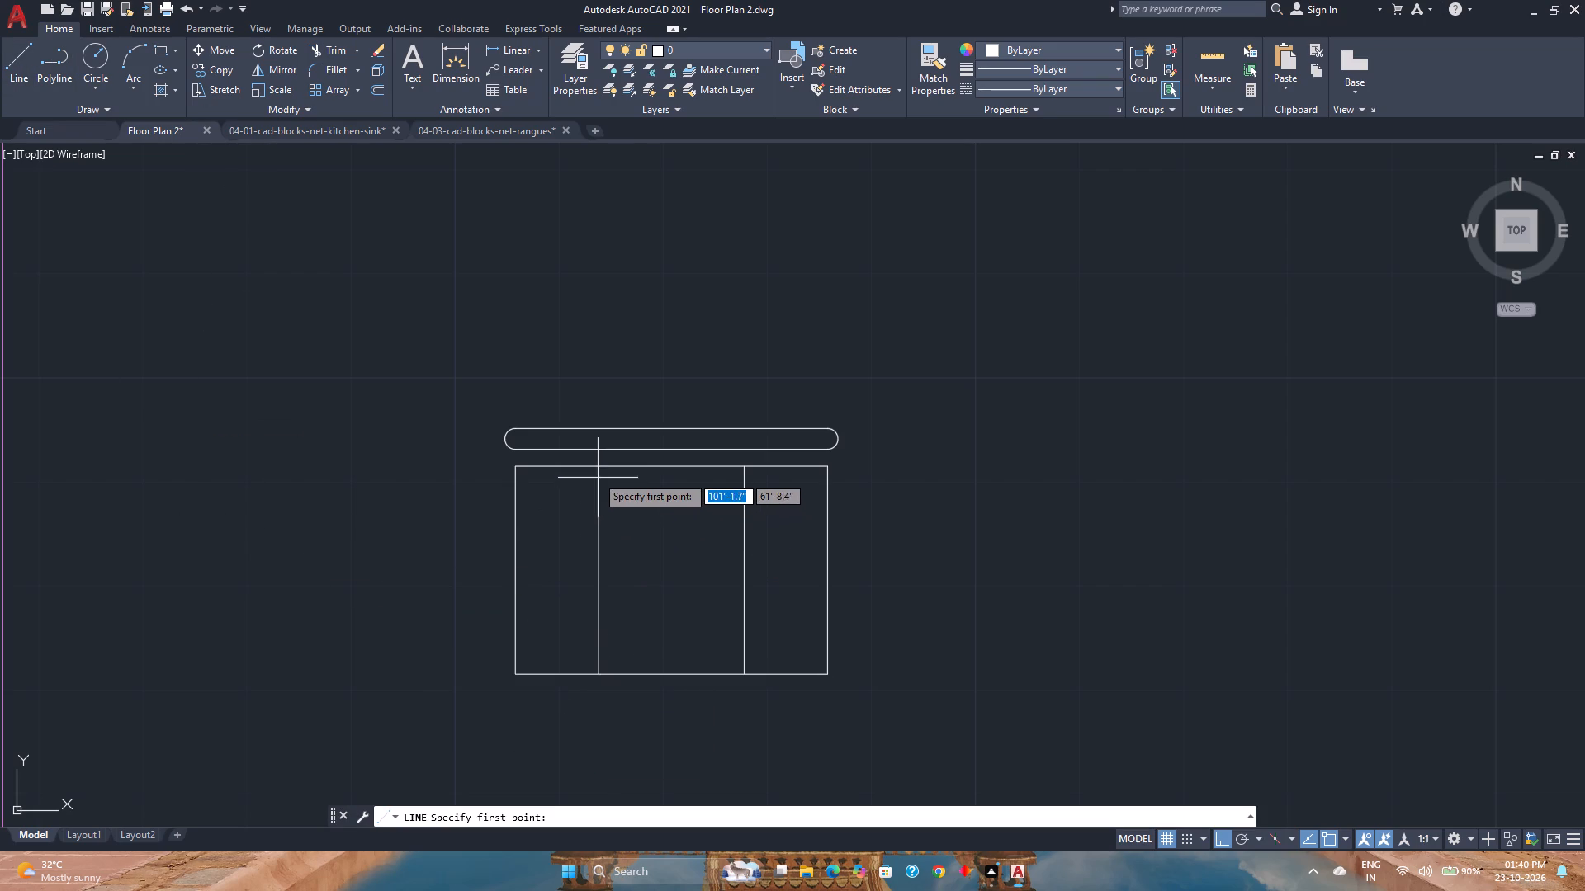
{"action": "left_click", "coordinate": [596, 472]}
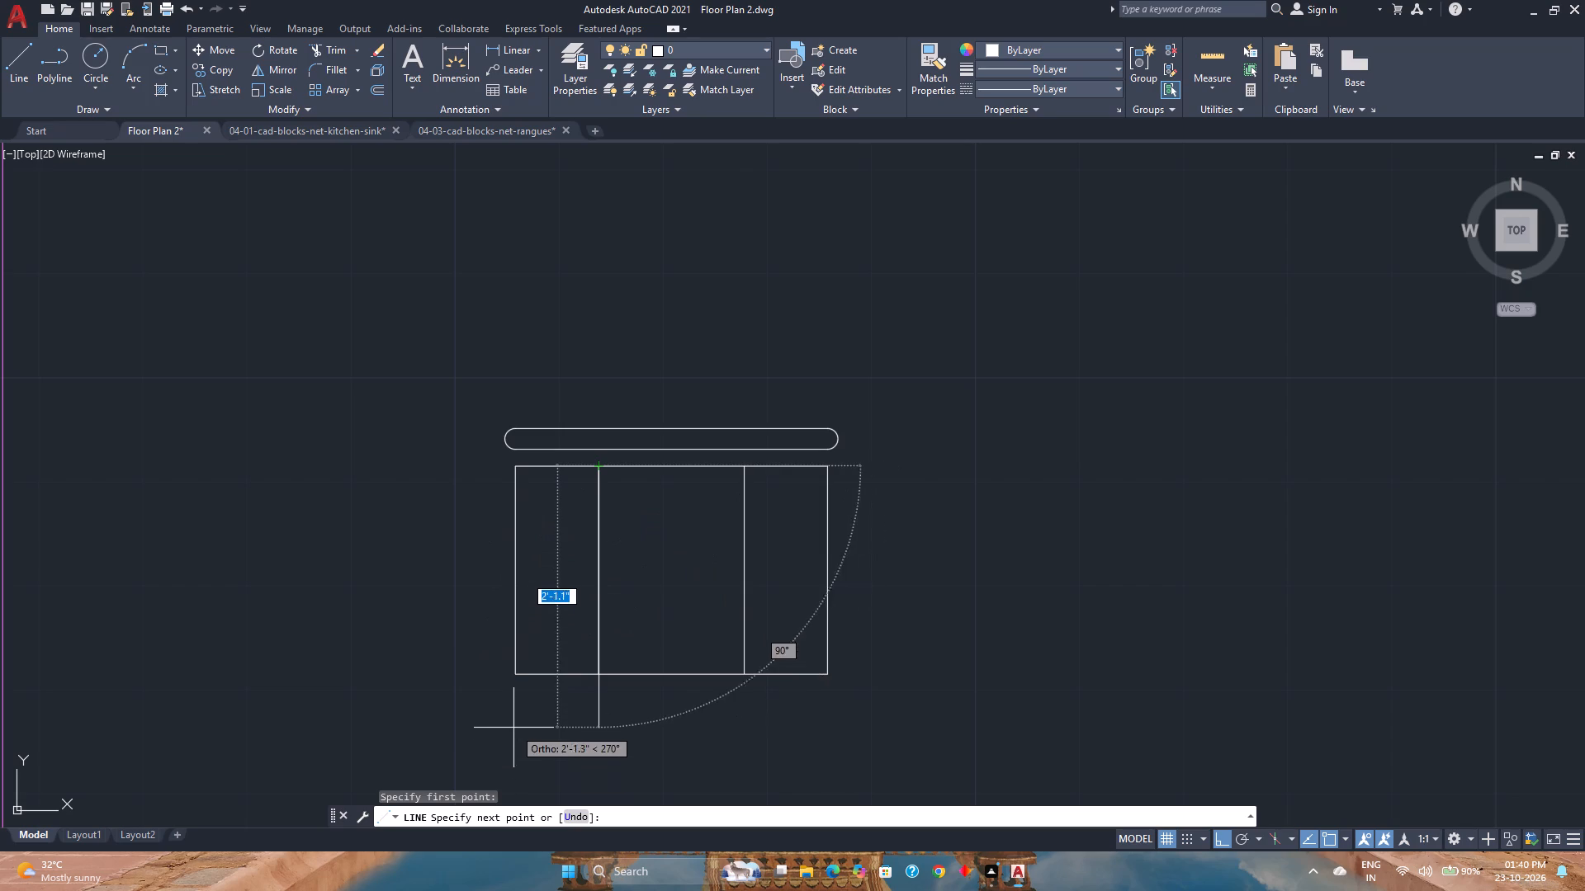
{"action": "key", "text": "m"}
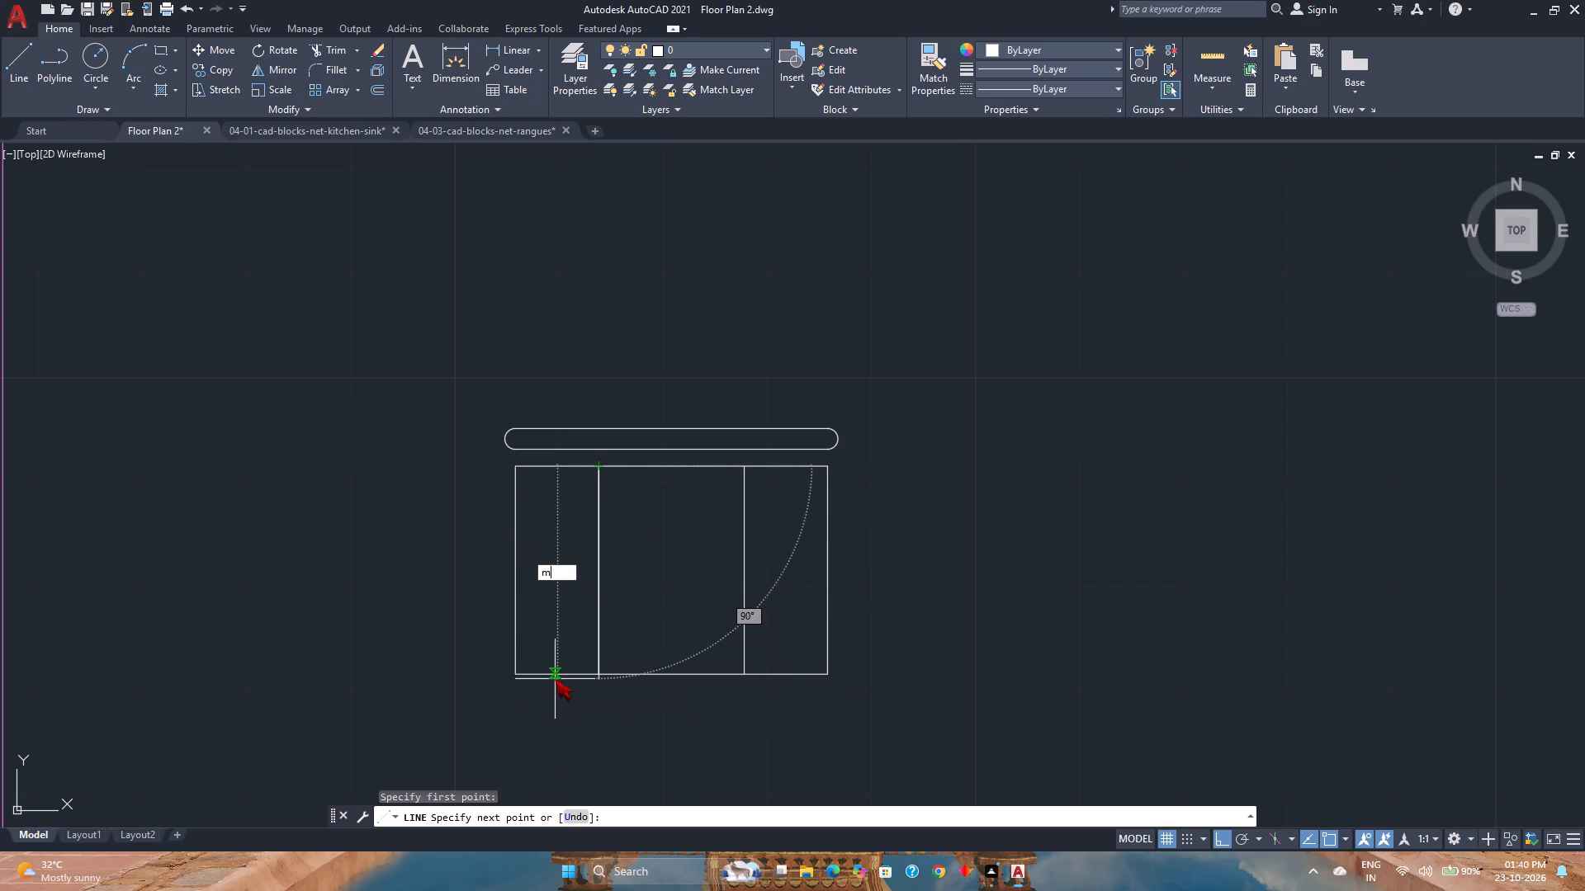
{"action": "type", "text": "2p"}
{"action": "key", "text": "Return"}
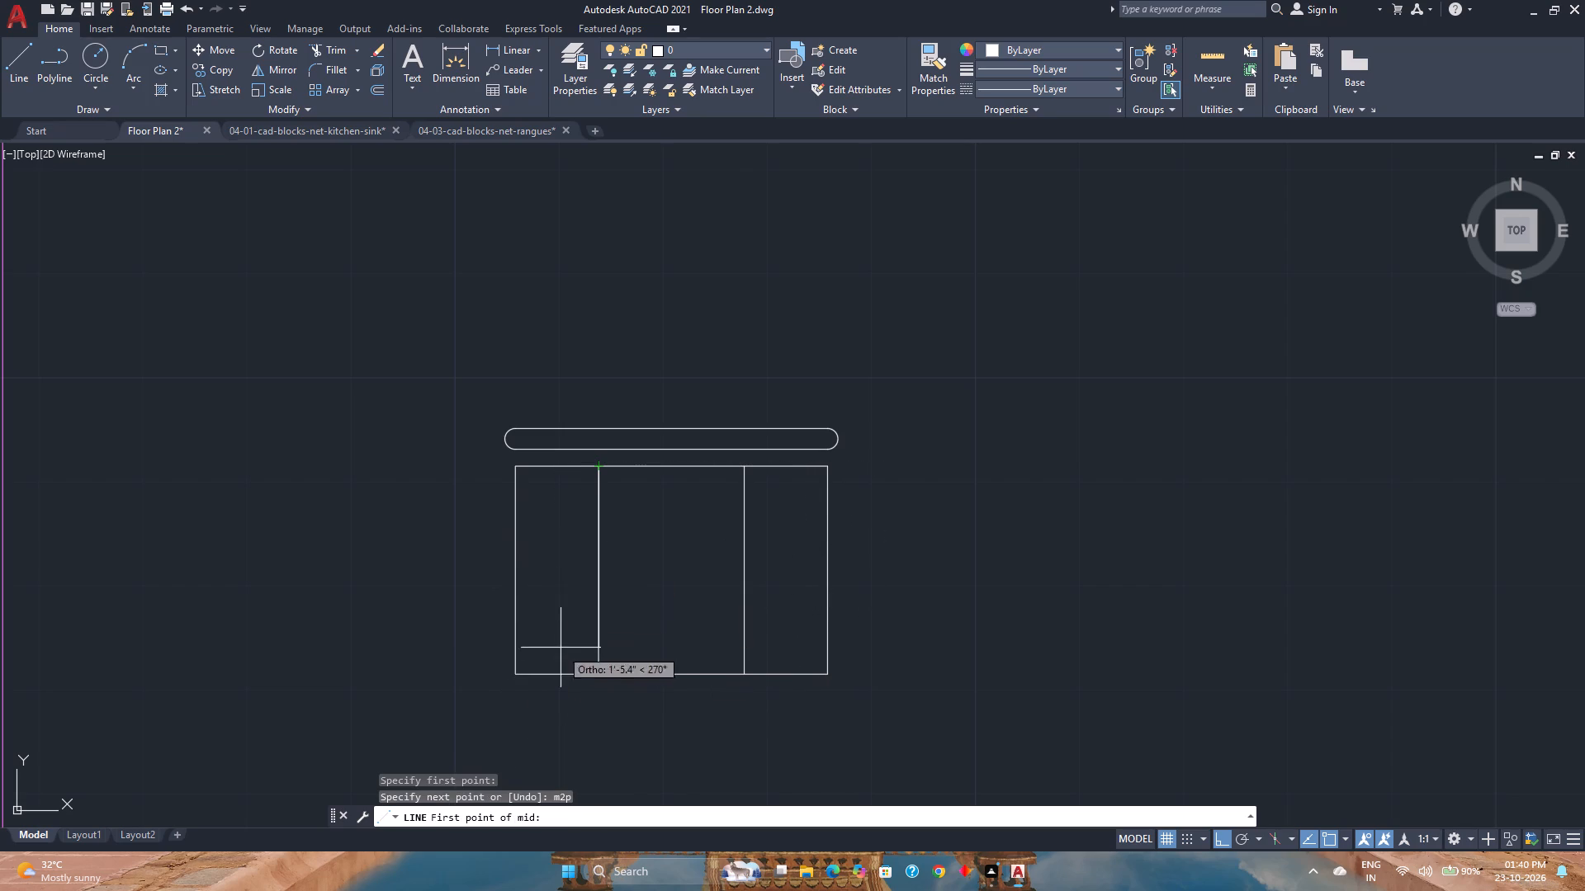
{"action": "left_click", "coordinate": [598, 678]}
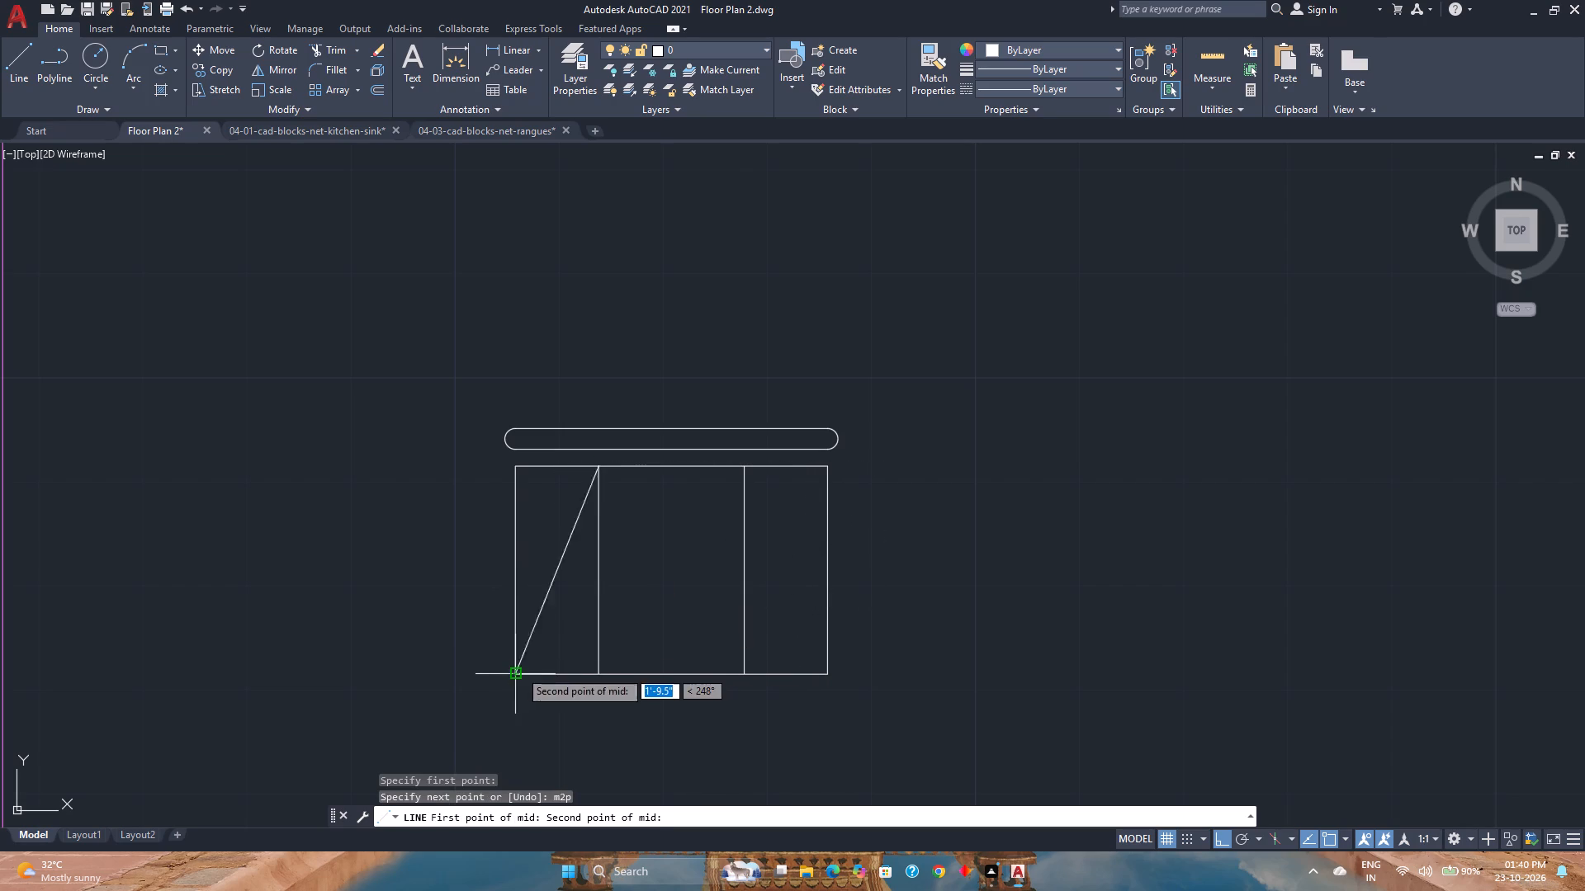
{"action": "left_click", "coordinate": [516, 673]}
{"action": "key", "text": "Escape"}
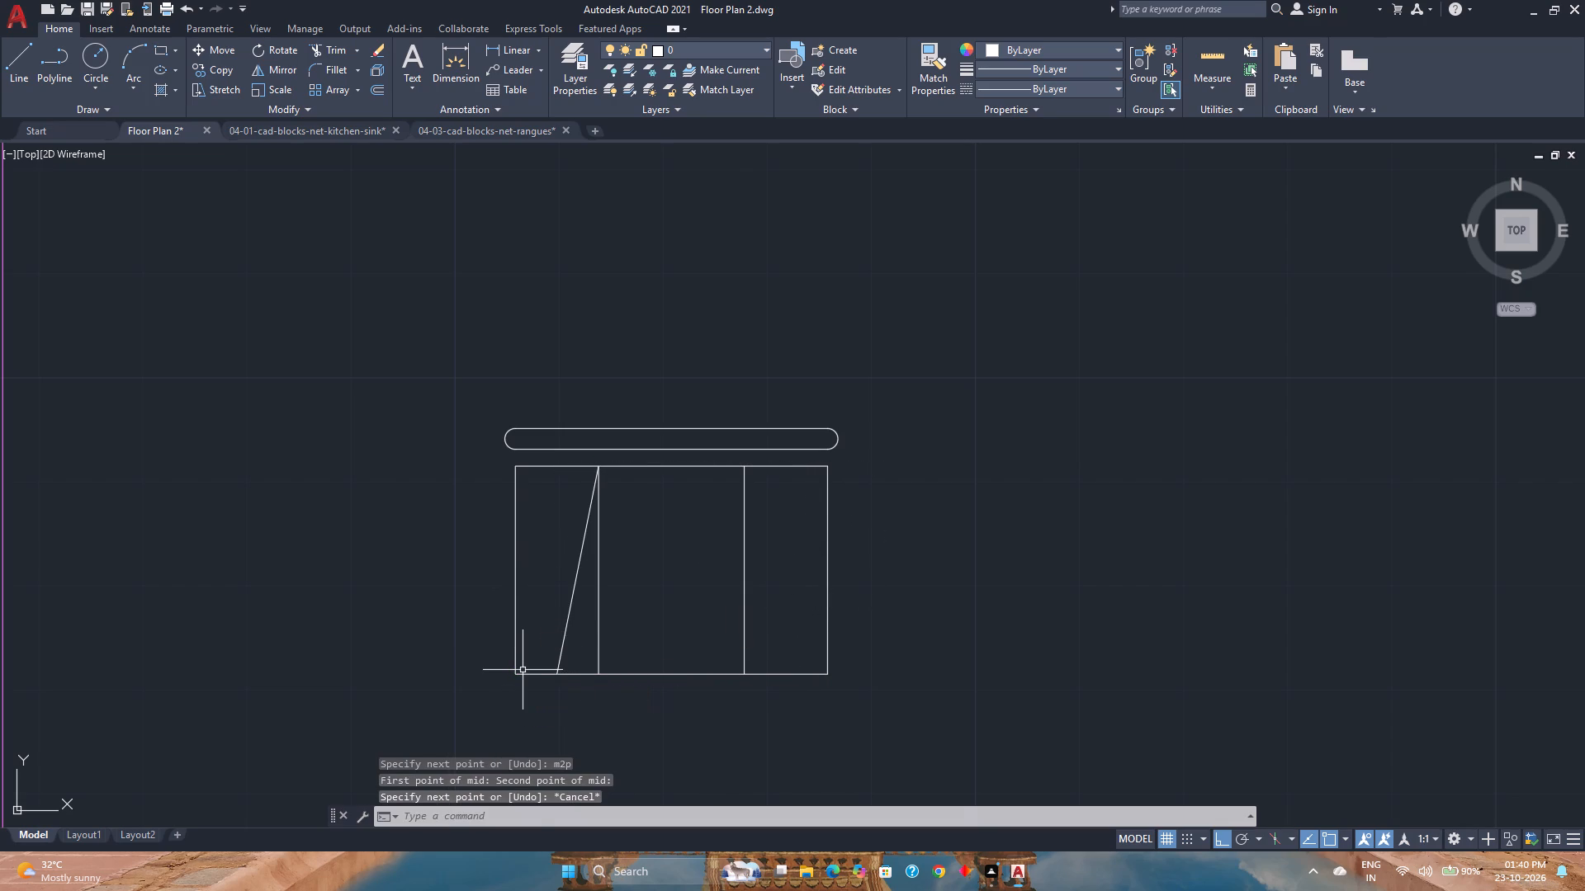
Mirror the slanted line about the rectangle's vertical centreline, keeping the original.
{"action": "left_click", "coordinate": [583, 635]}
{"action": "left_click", "coordinate": [543, 609]}
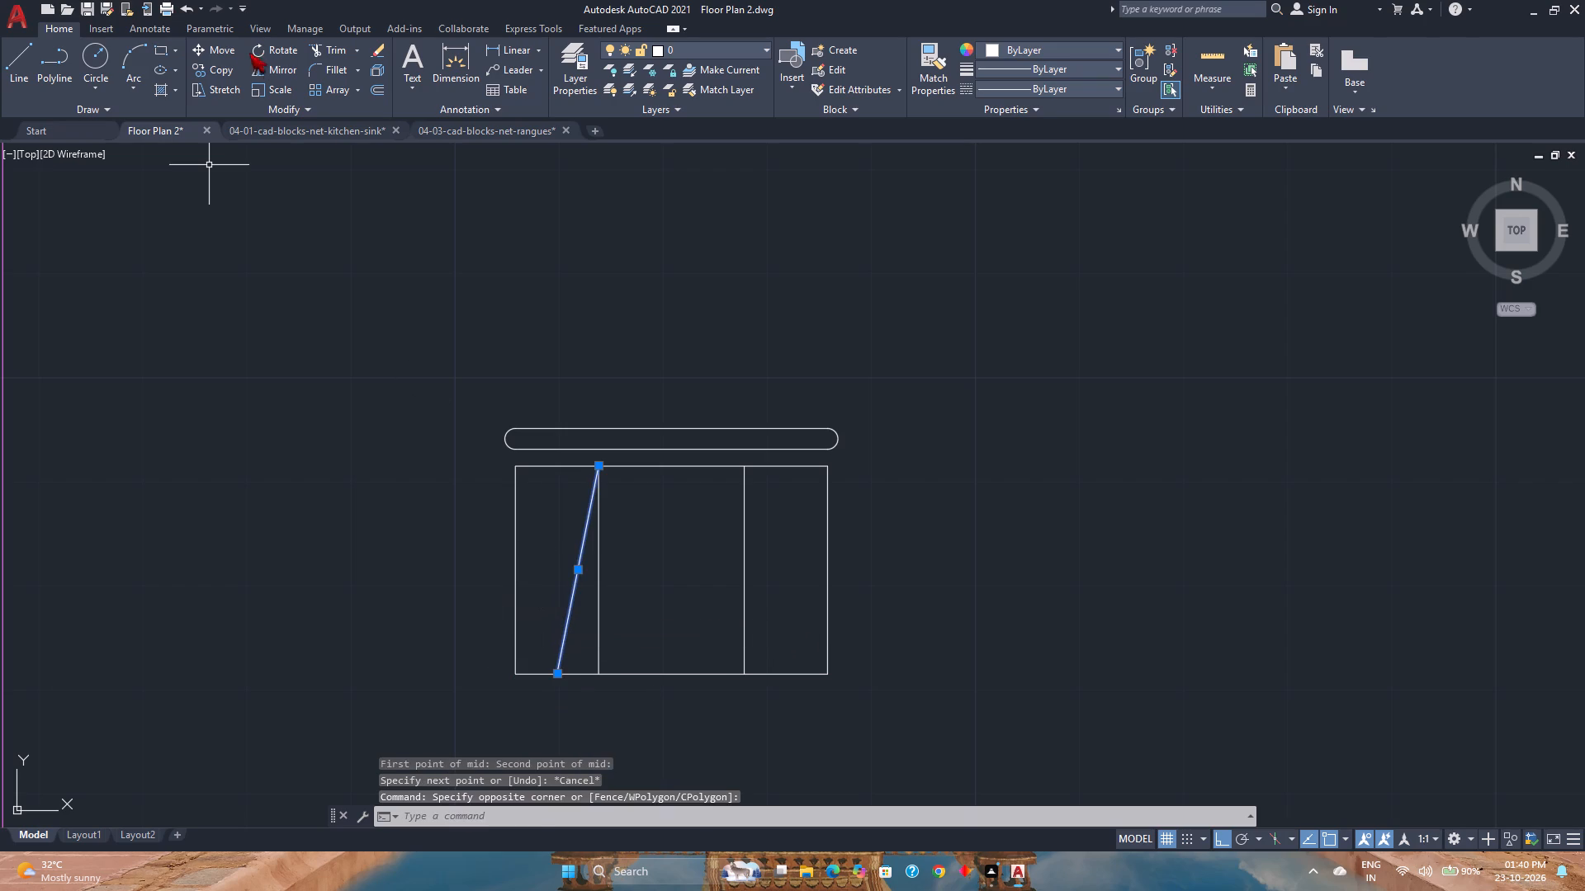
{"action": "left_click", "coordinate": [272, 63]}
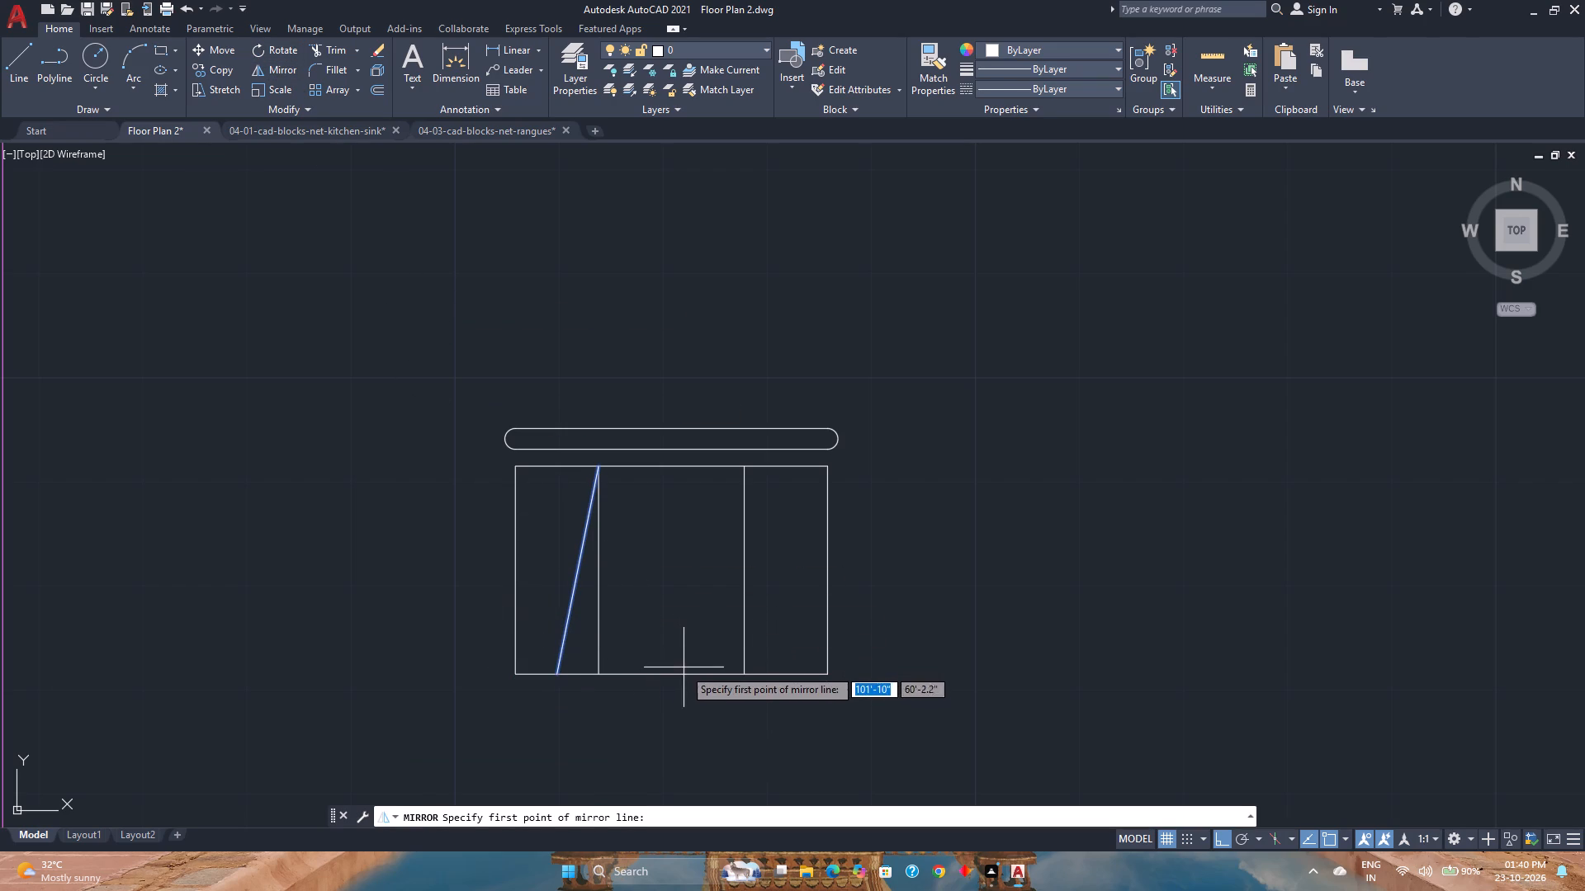
{"action": "left_click", "coordinate": [675, 673]}
{"action": "left_click", "coordinate": [650, 544]}
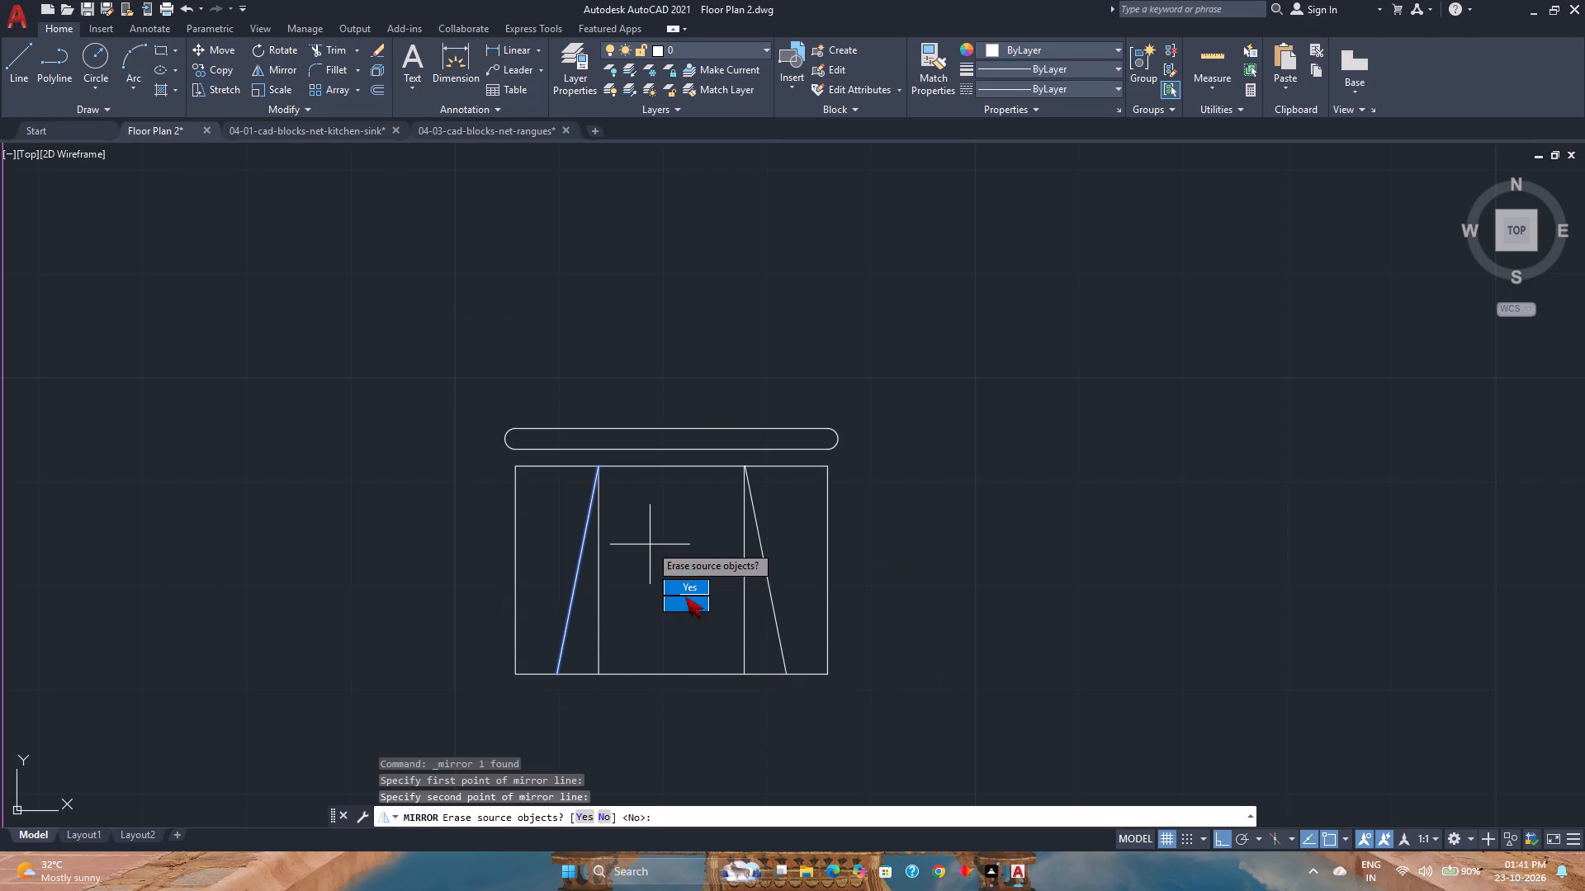
{"action": "left_click_drag", "start_coordinate": [685, 603], "coordinate": [650, 544]}
Delete the two inner vertical construction lines, leaving the slanted lines in place.
{"action": "left_click", "coordinate": [760, 648]}
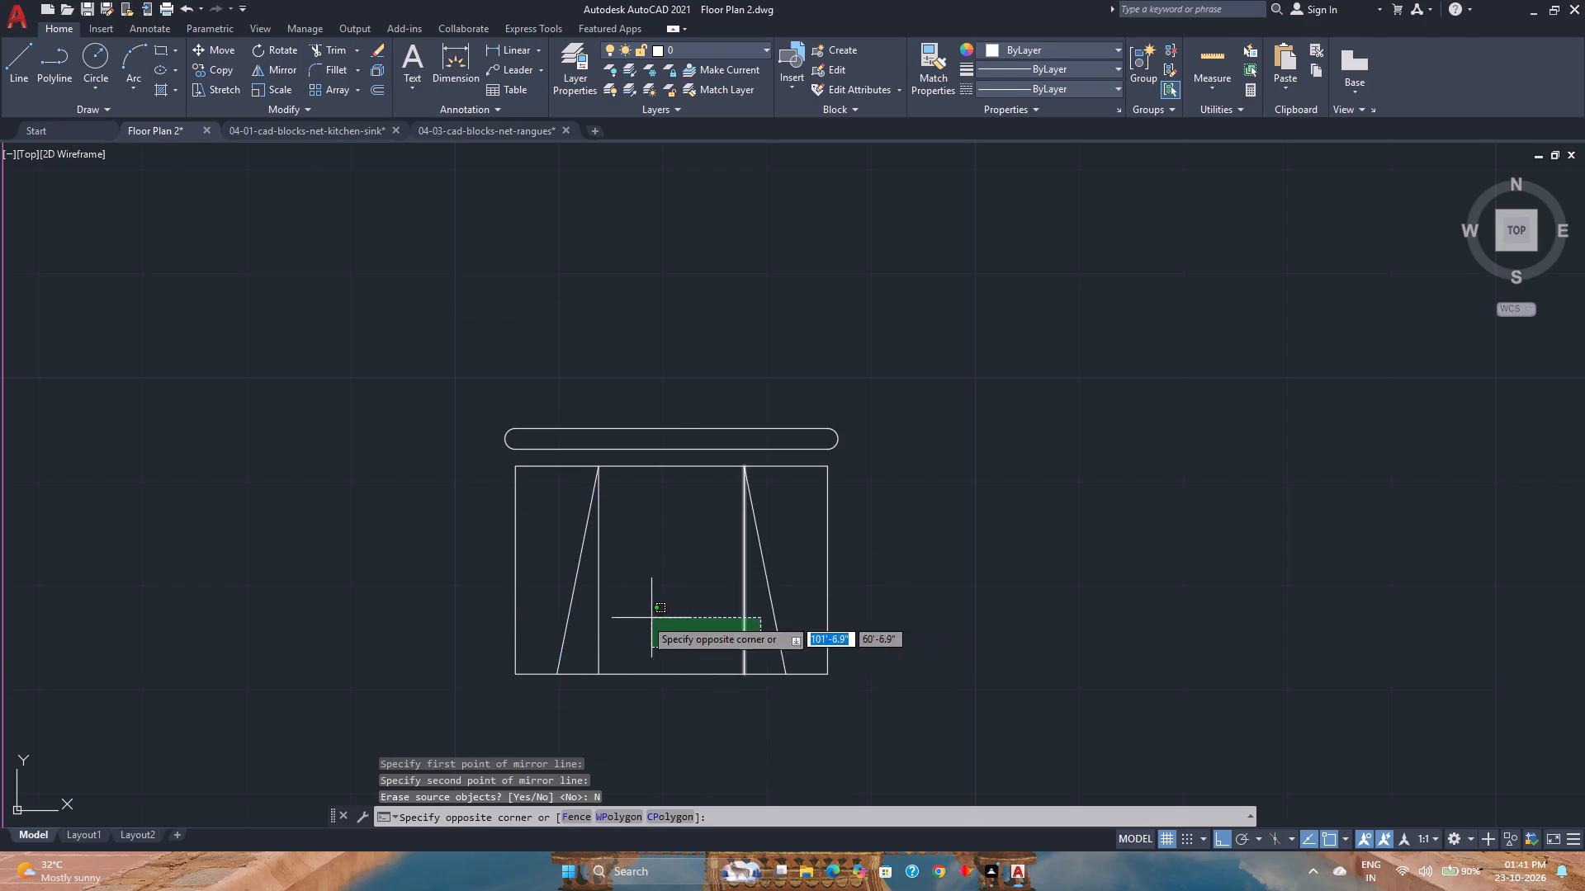
{"action": "left_click", "coordinate": [594, 629]}
{"action": "key", "text": "Delete"}
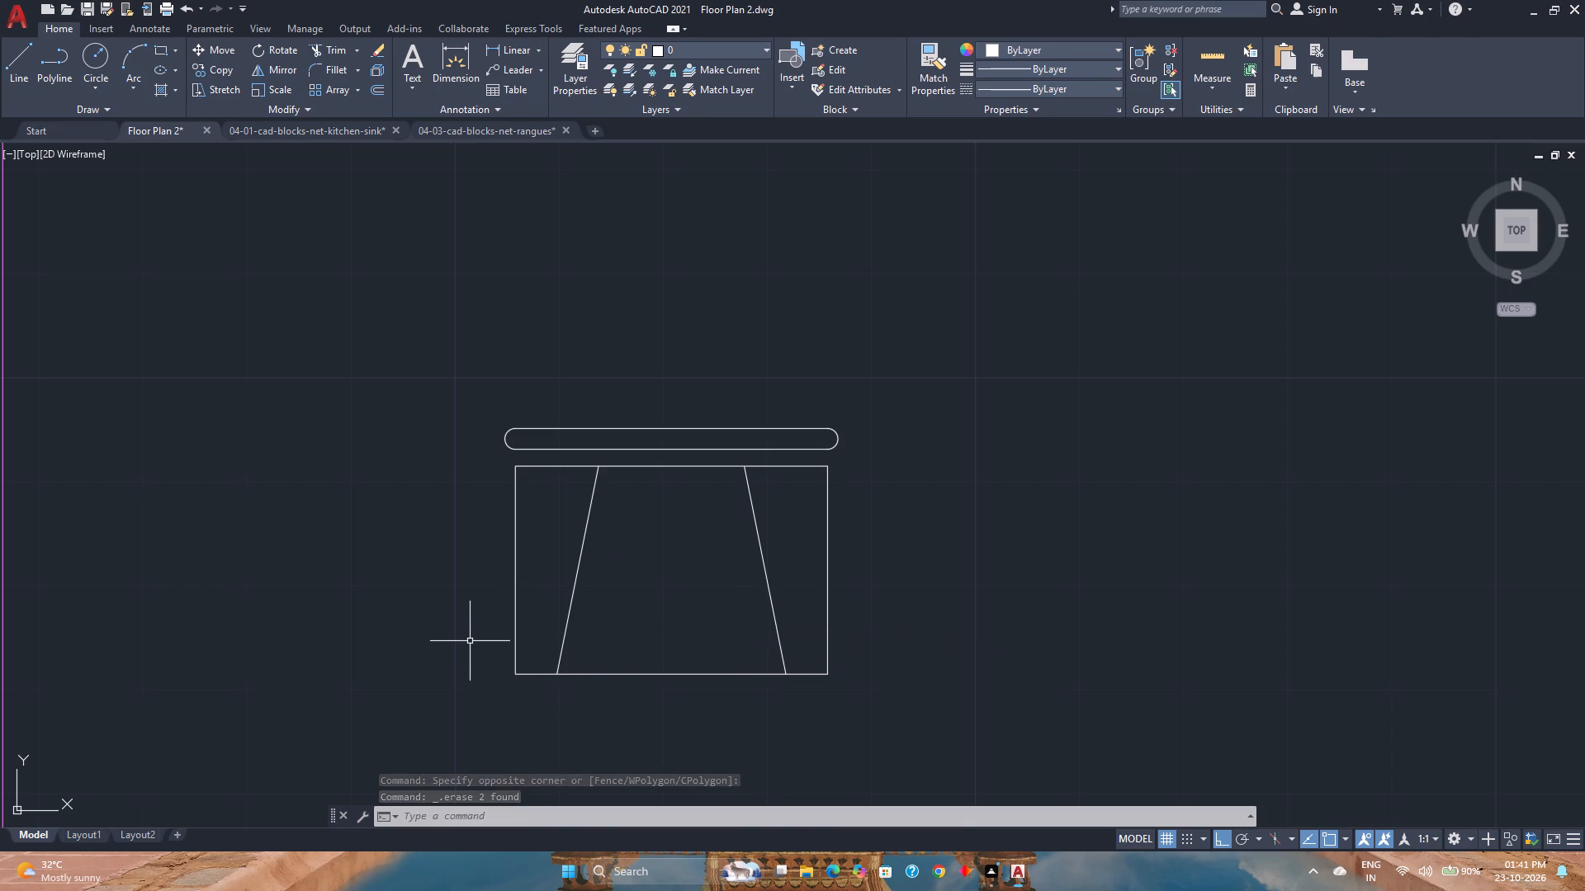
Trim away the rectangle's sides and edge pieces outside the two slanted lines to leave a closed trapezoid.
{"action": "type", "text": "tr"}
{"action": "key", "text": "Return"}
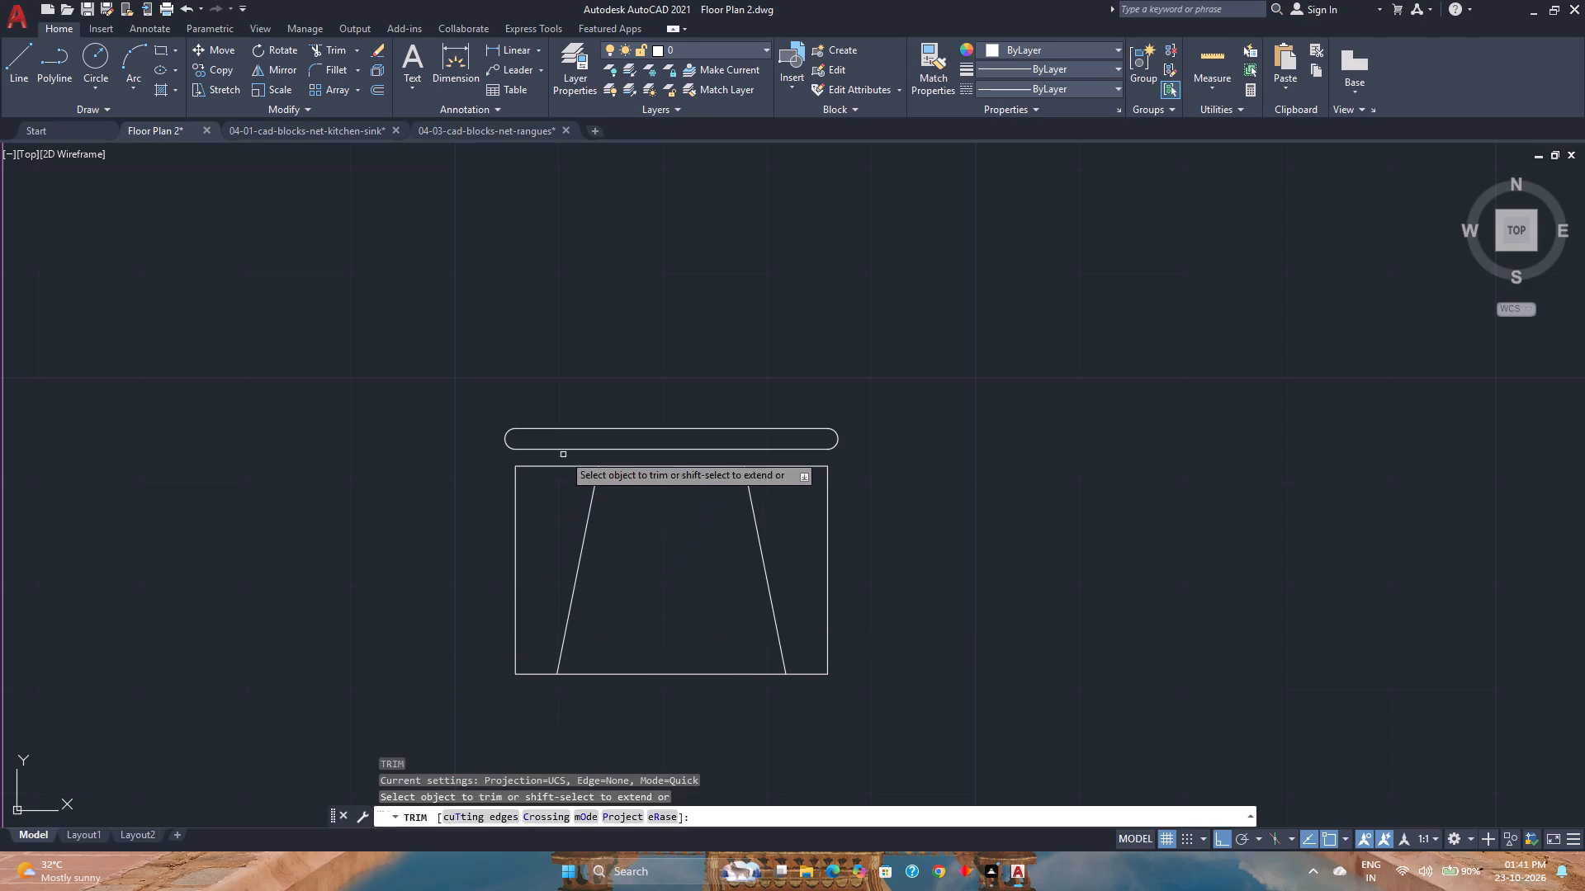
{"action": "left_click_drag", "start_coordinate": [563, 462], "coordinate": [477, 559]}
{"action": "left_click_drag", "start_coordinate": [535, 631], "coordinate": [542, 694]}
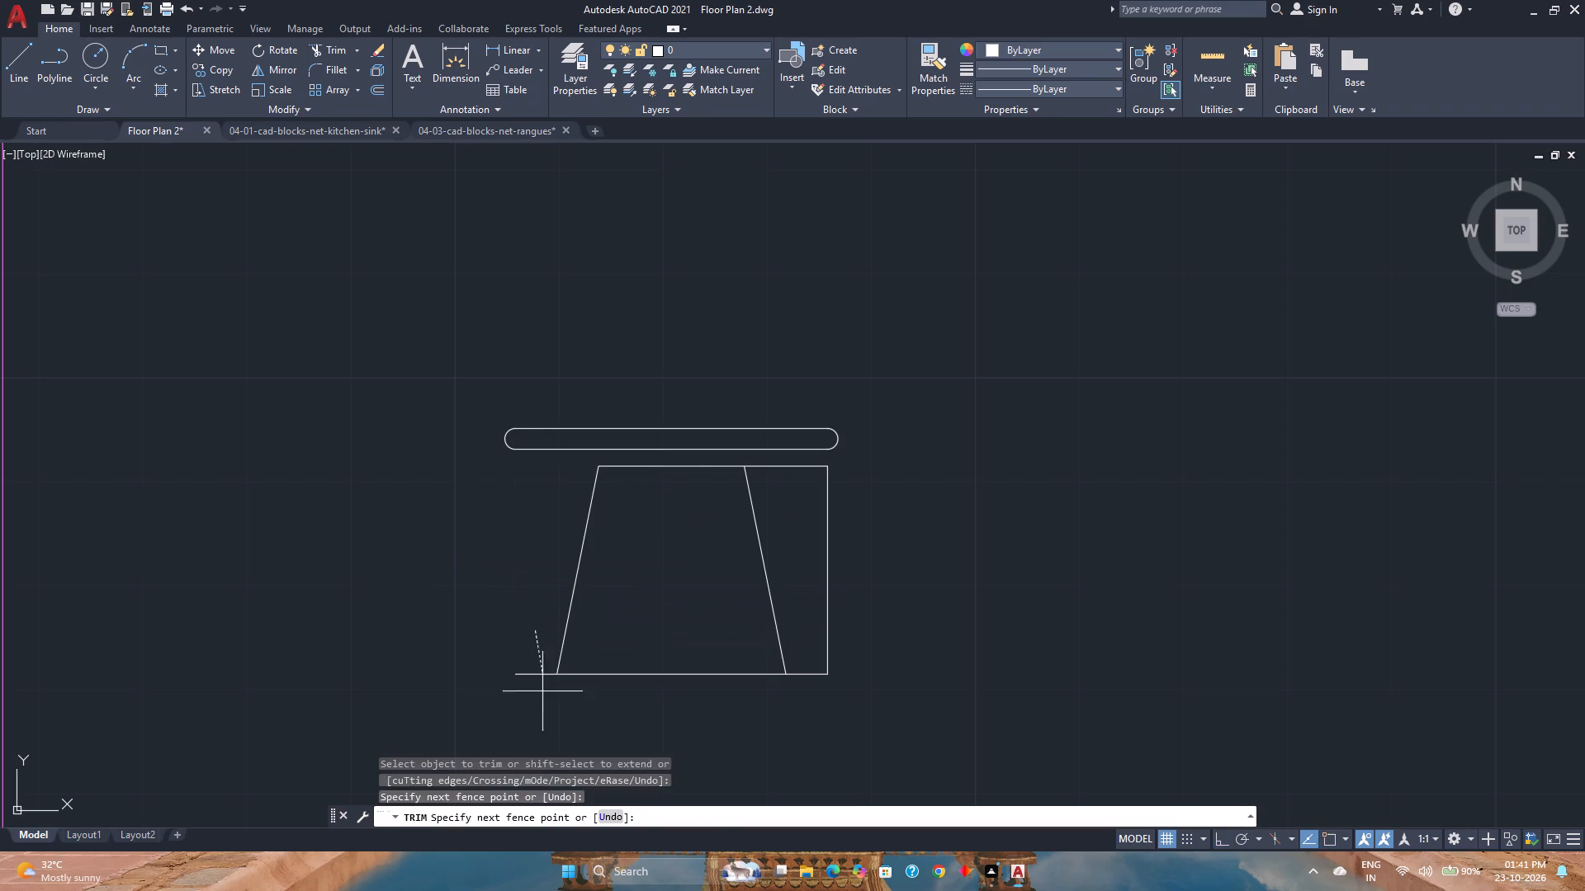
{"action": "left_click_drag", "start_coordinate": [542, 694], "coordinate": [542, 718]}
{"action": "left_click_drag", "start_coordinate": [830, 698], "coordinate": [854, 619]}
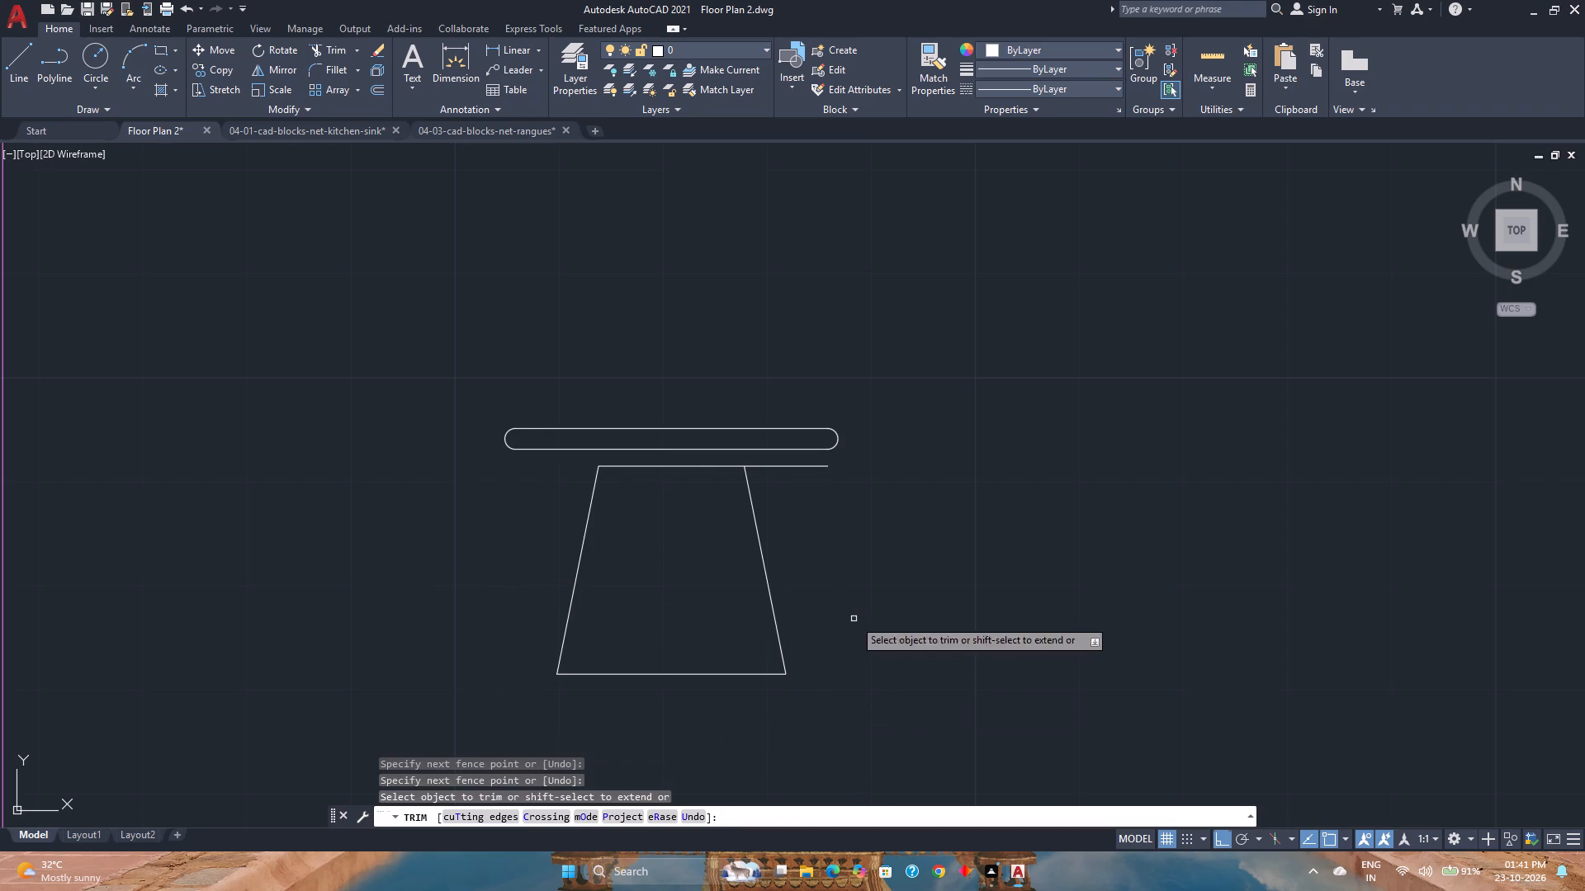
{"action": "left_click", "coordinate": [766, 465]}
{"action": "key", "text": "Escape"}
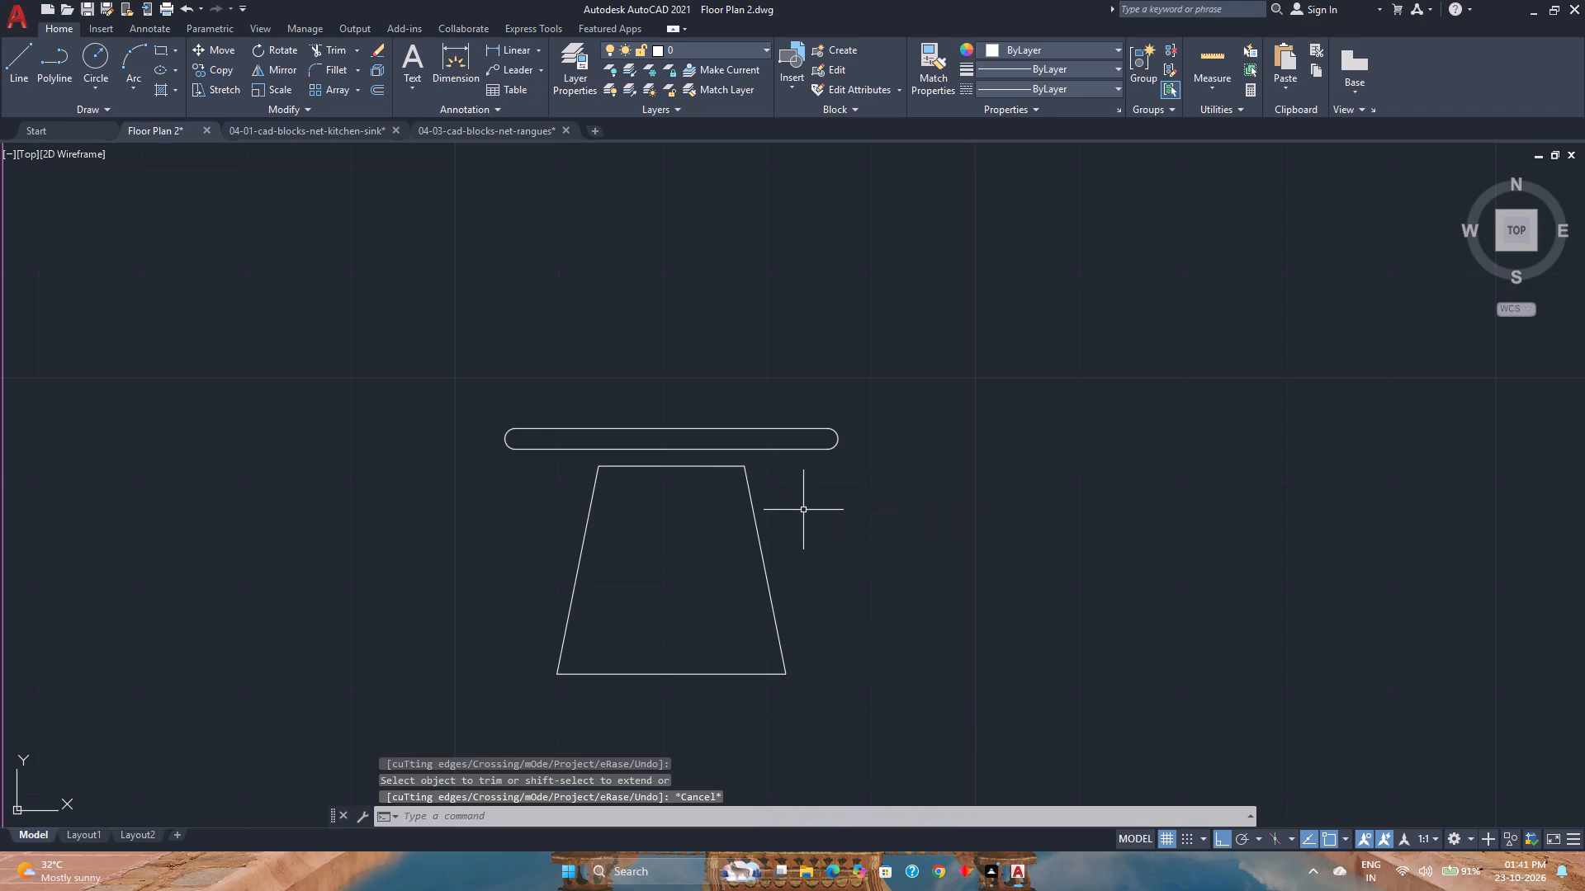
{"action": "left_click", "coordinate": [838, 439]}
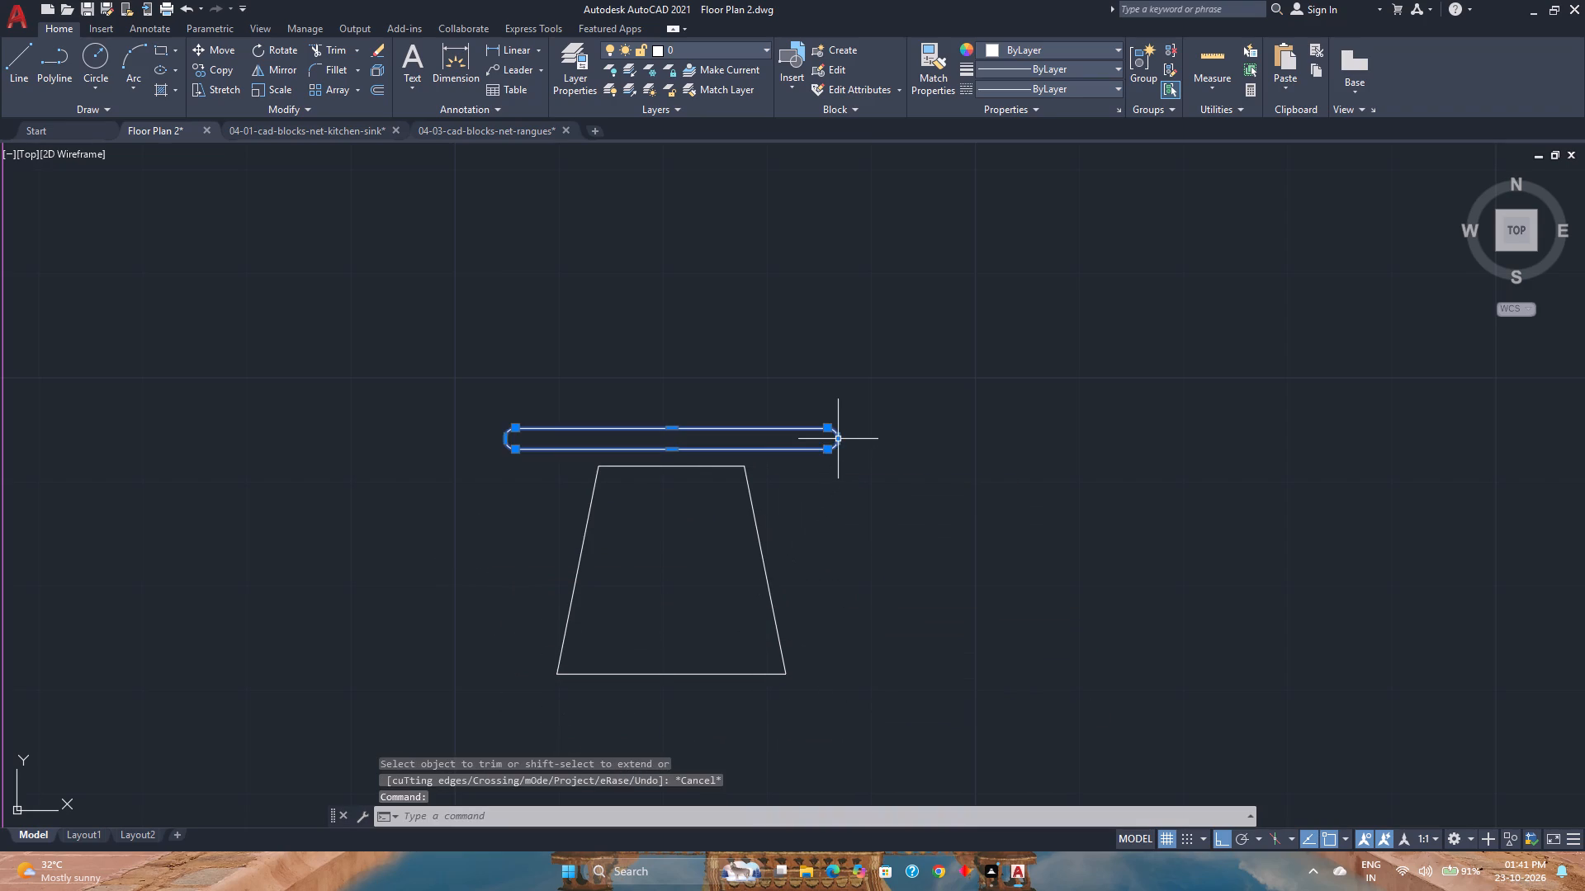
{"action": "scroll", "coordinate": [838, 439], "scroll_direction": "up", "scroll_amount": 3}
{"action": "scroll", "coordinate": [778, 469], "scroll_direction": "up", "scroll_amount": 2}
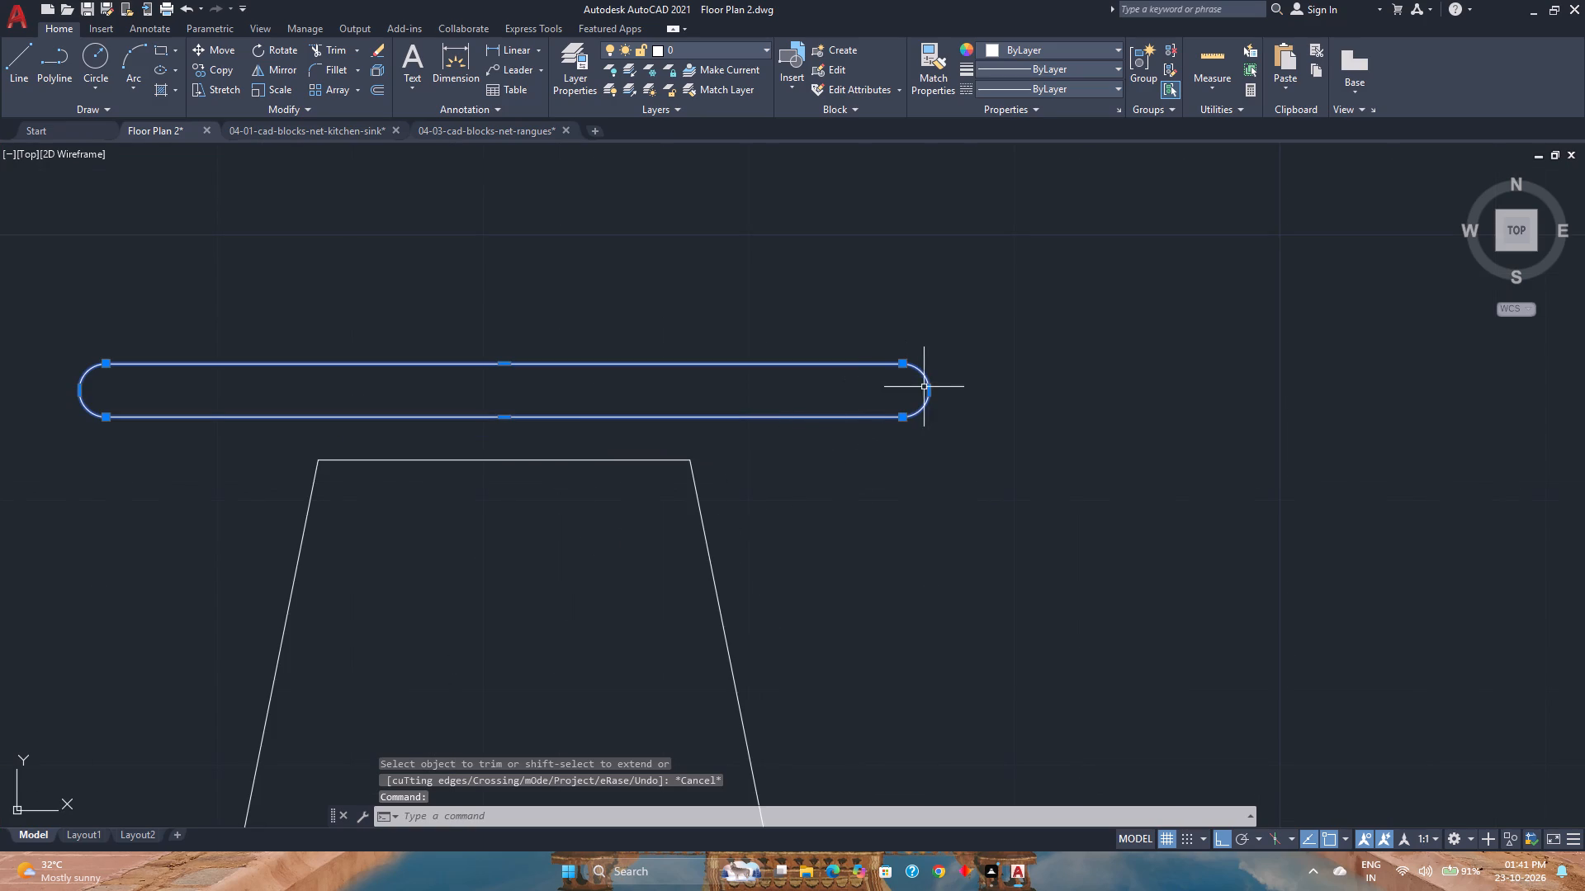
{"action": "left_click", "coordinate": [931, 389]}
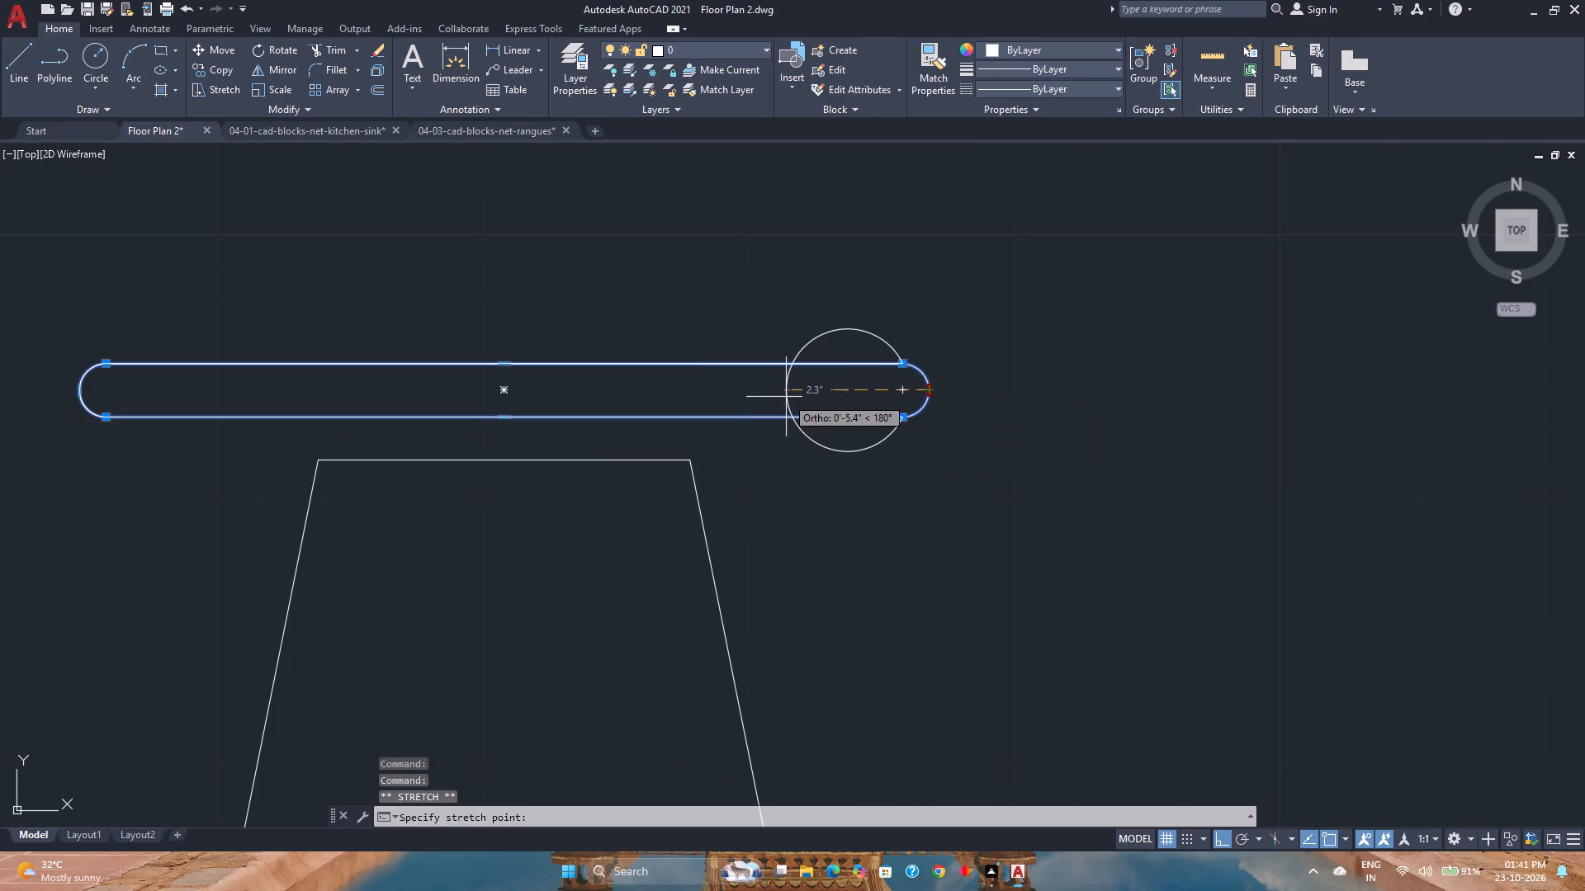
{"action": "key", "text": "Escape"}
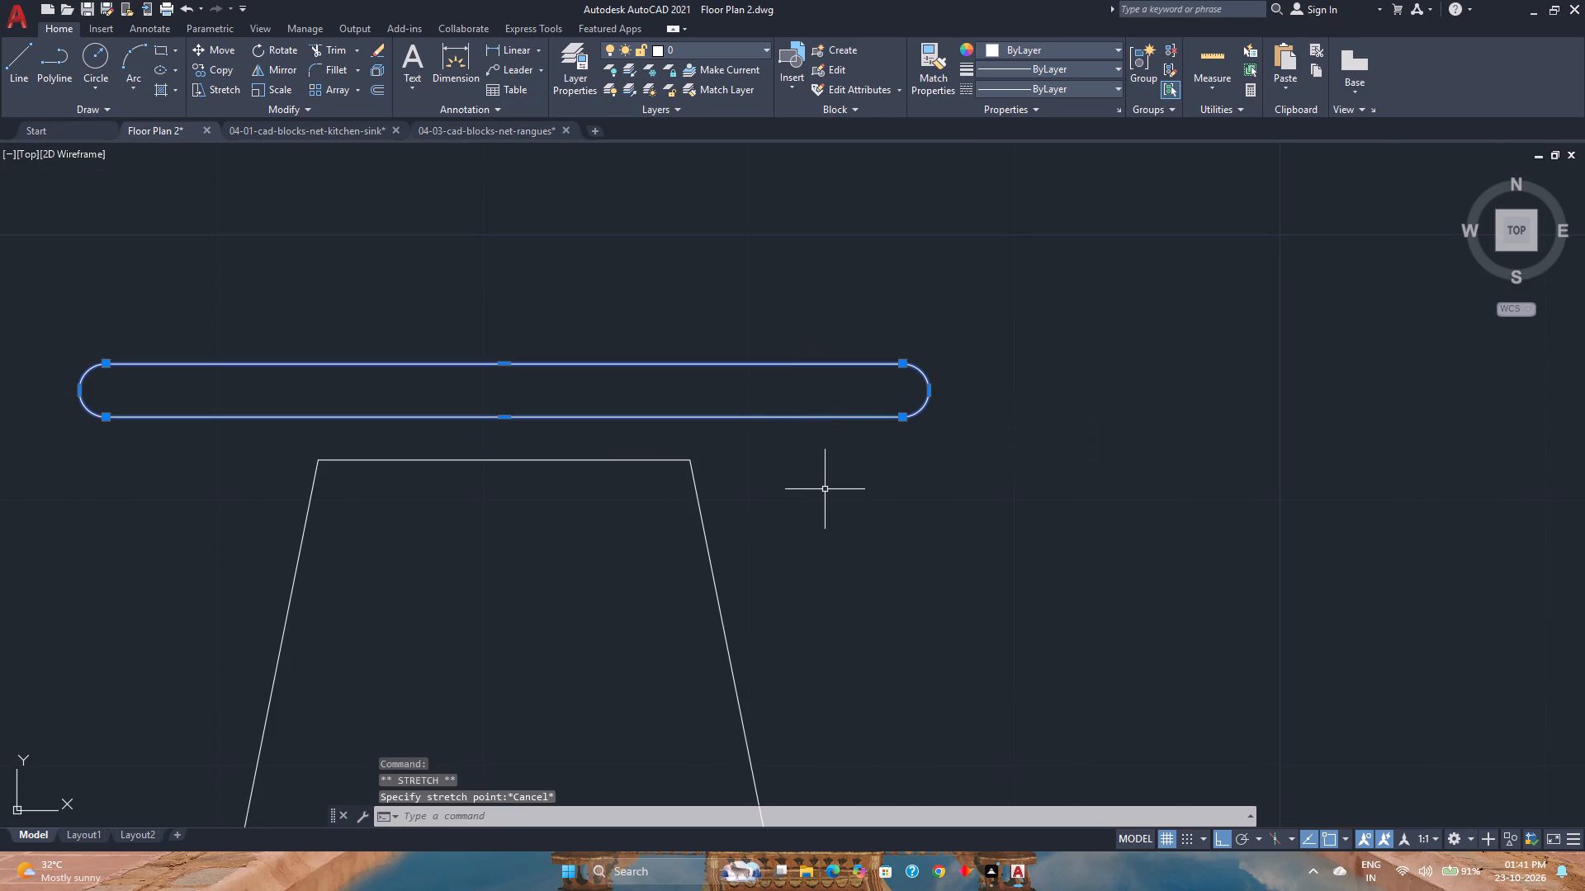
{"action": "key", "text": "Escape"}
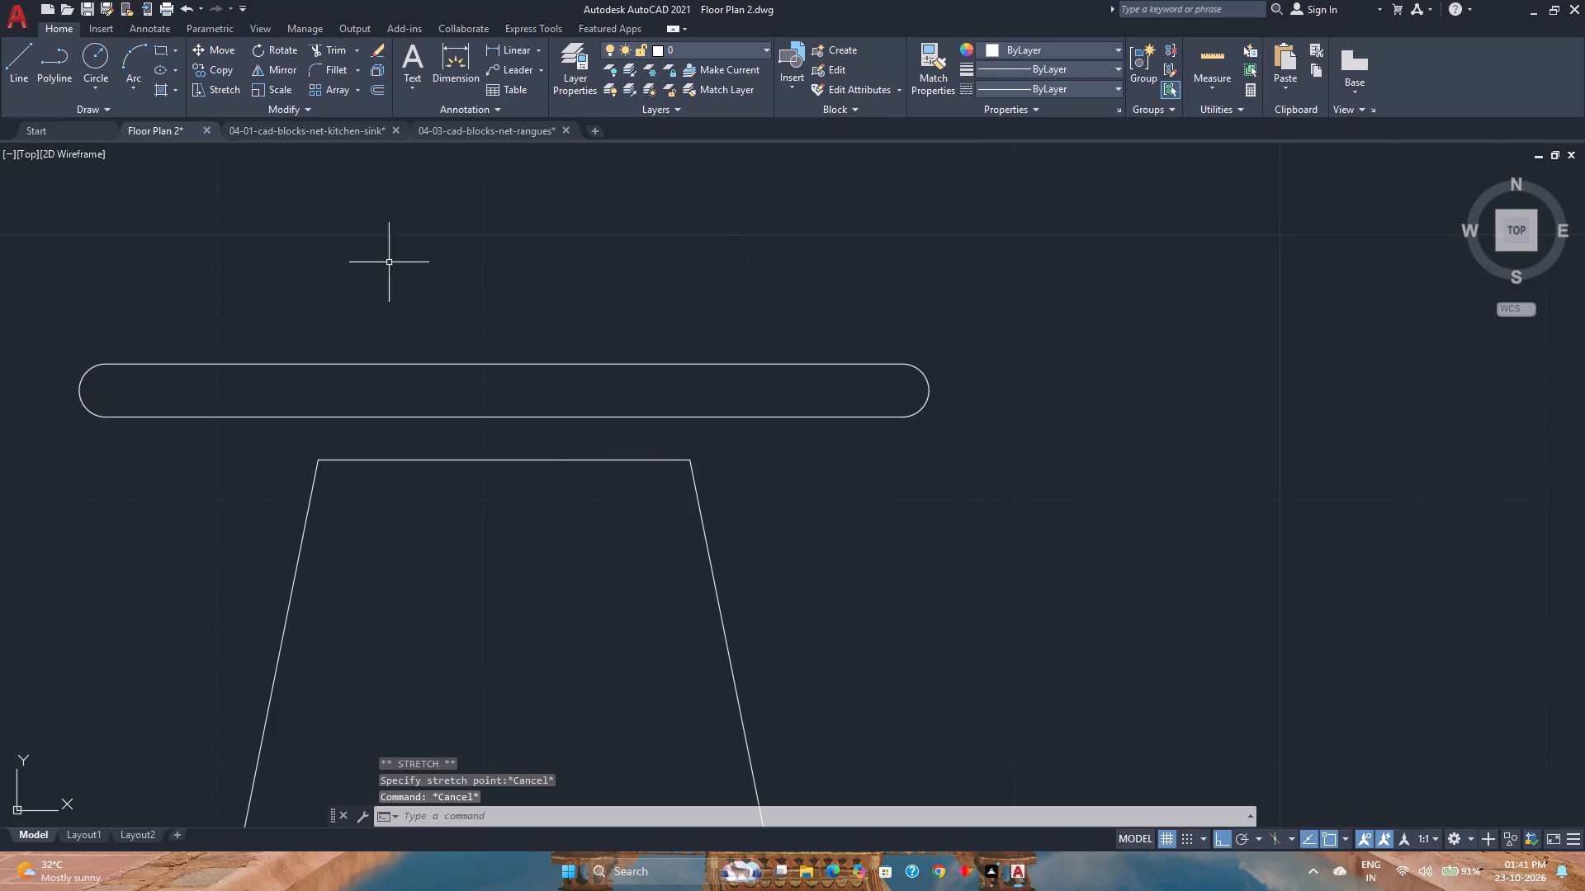
Draw two vertical lines from the trapezoid's upper-left and upper-right corners, extending up past the rounded bar.
{"action": "left_click", "coordinate": [12, 81]}
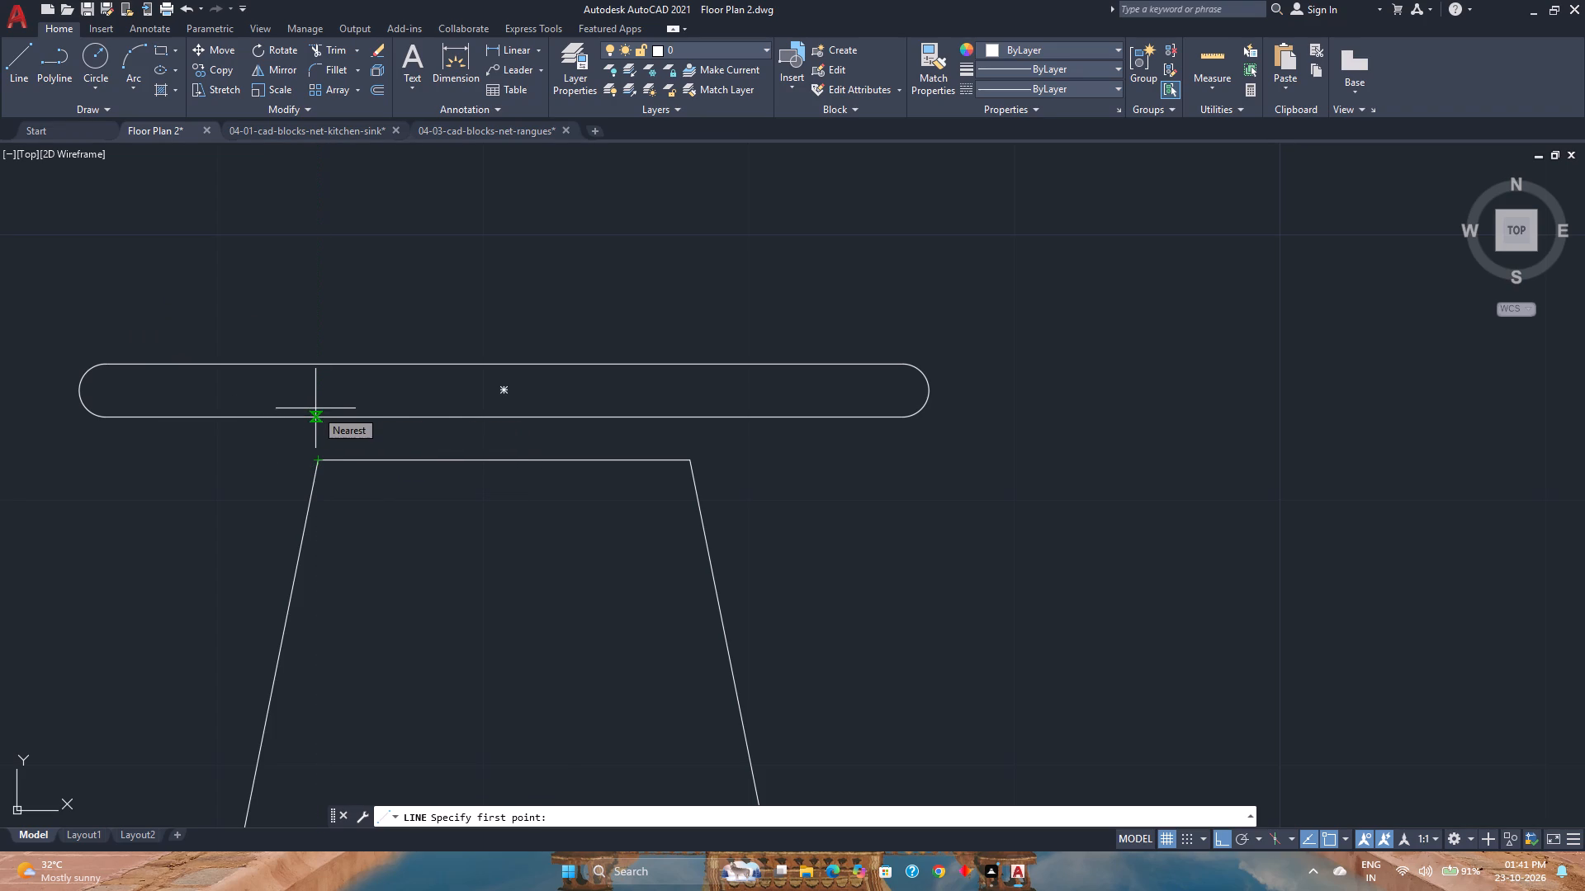
{"action": "left_click", "coordinate": [323, 461]}
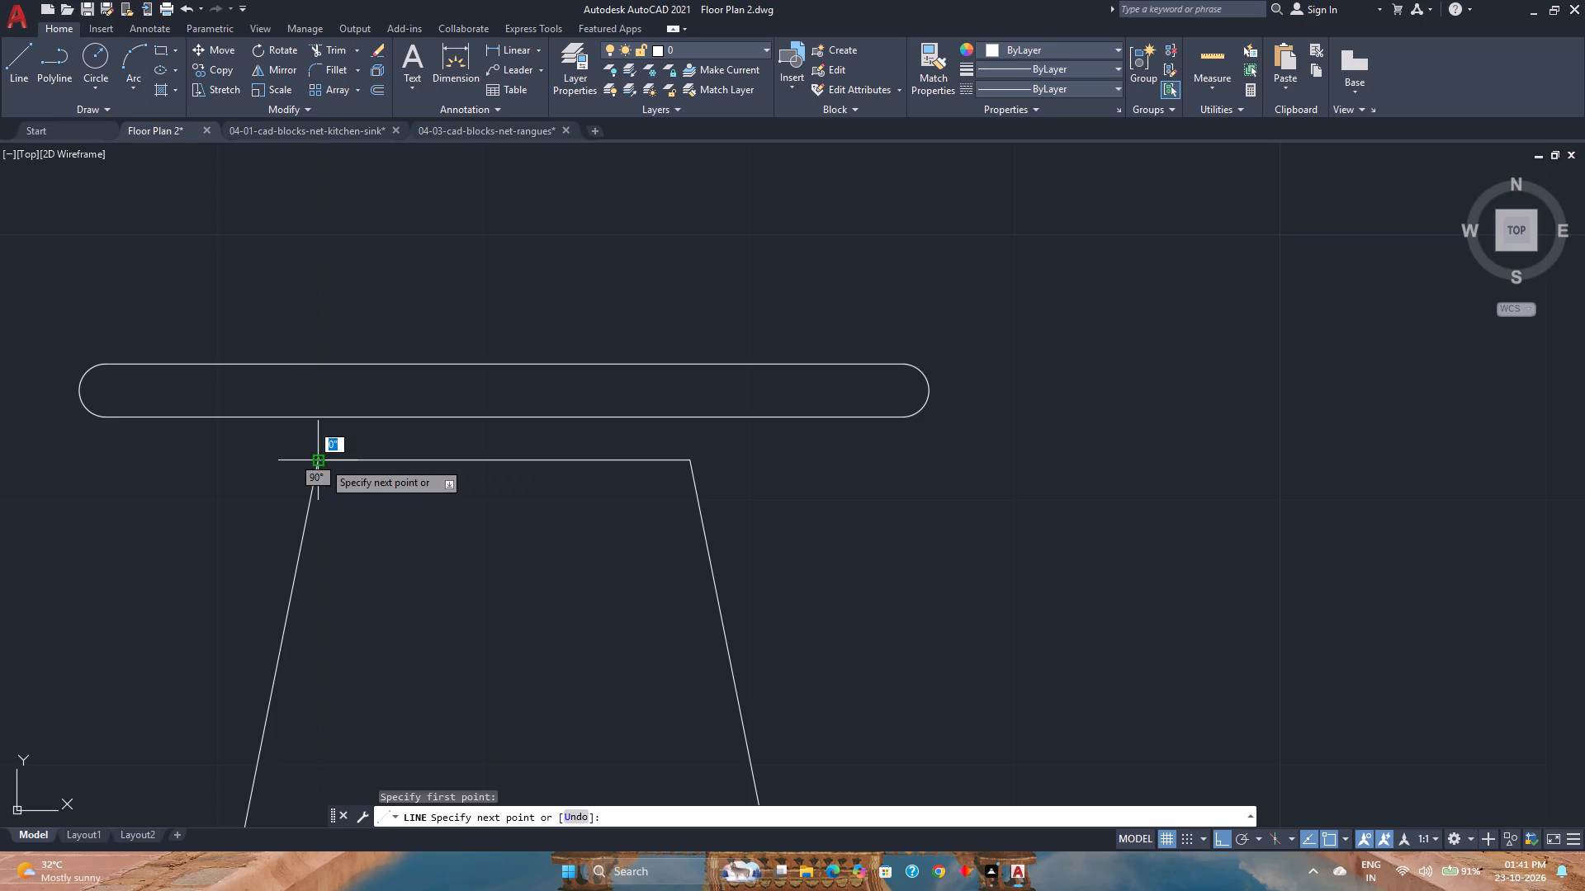
{"action": "left_click", "coordinate": [314, 262]}
{"action": "key", "text": "Escape"}
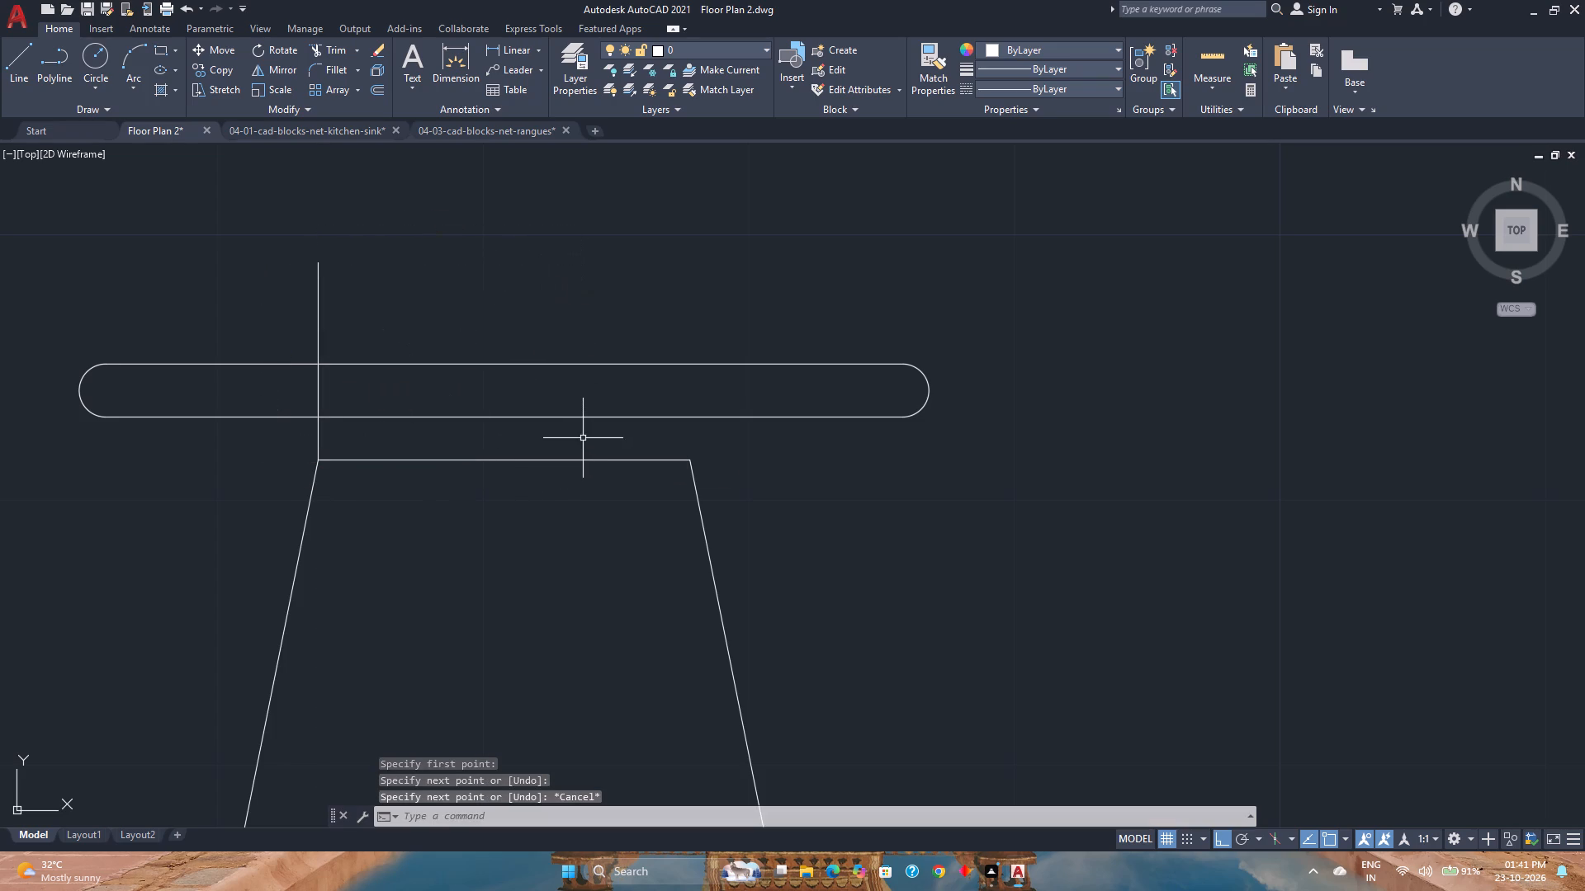
{"action": "key", "text": "space"}
{"action": "left_click", "coordinate": [689, 460]}
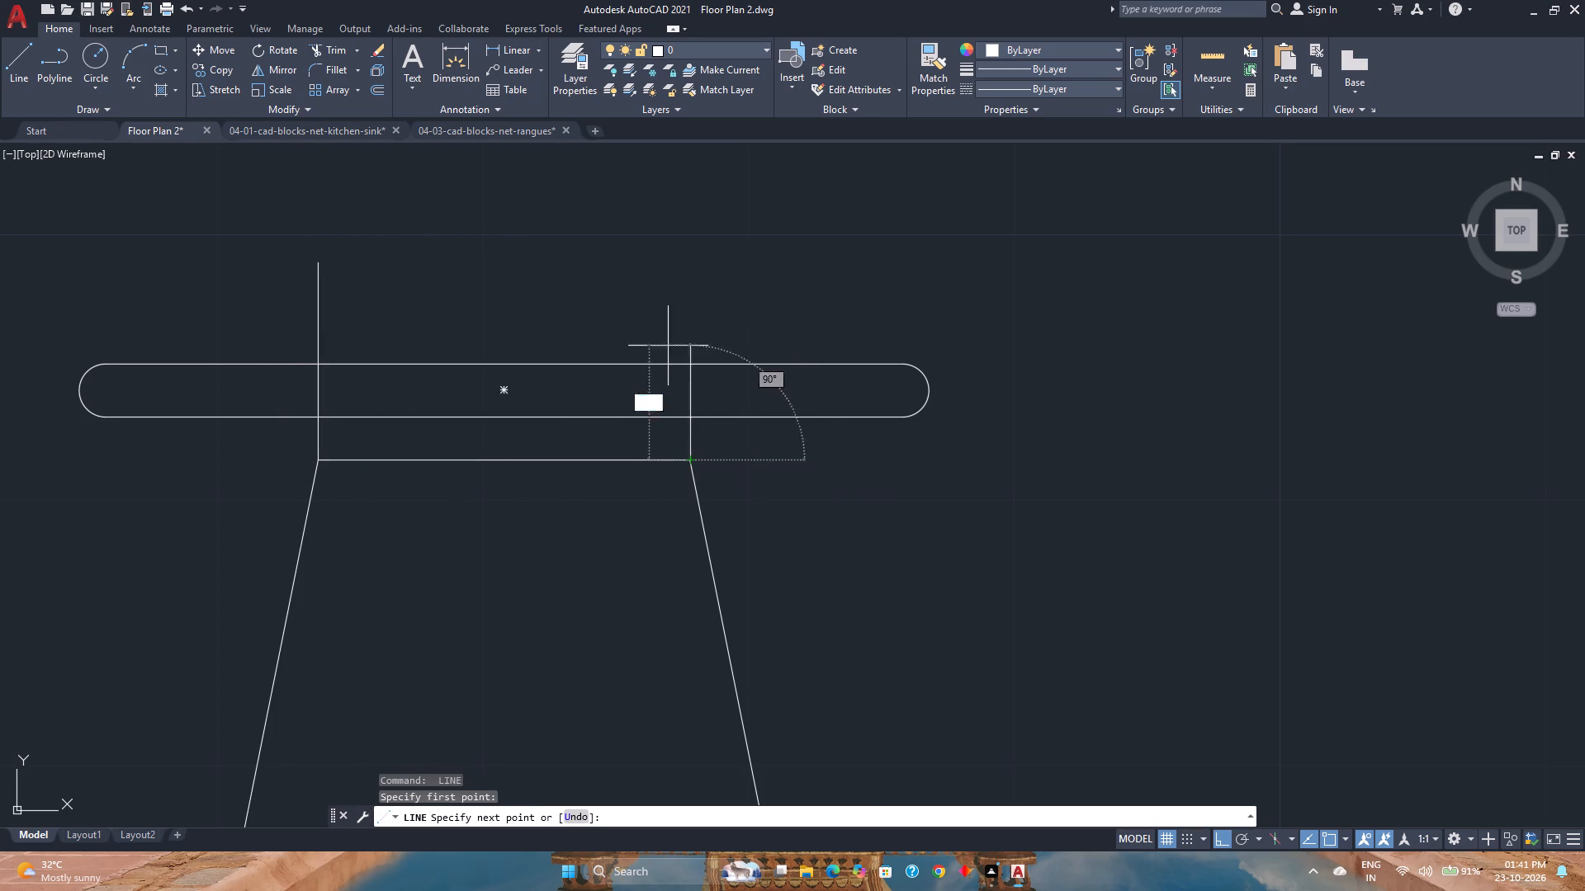
{"action": "left_click", "coordinate": [665, 290]}
{"action": "key", "text": "Escape"}
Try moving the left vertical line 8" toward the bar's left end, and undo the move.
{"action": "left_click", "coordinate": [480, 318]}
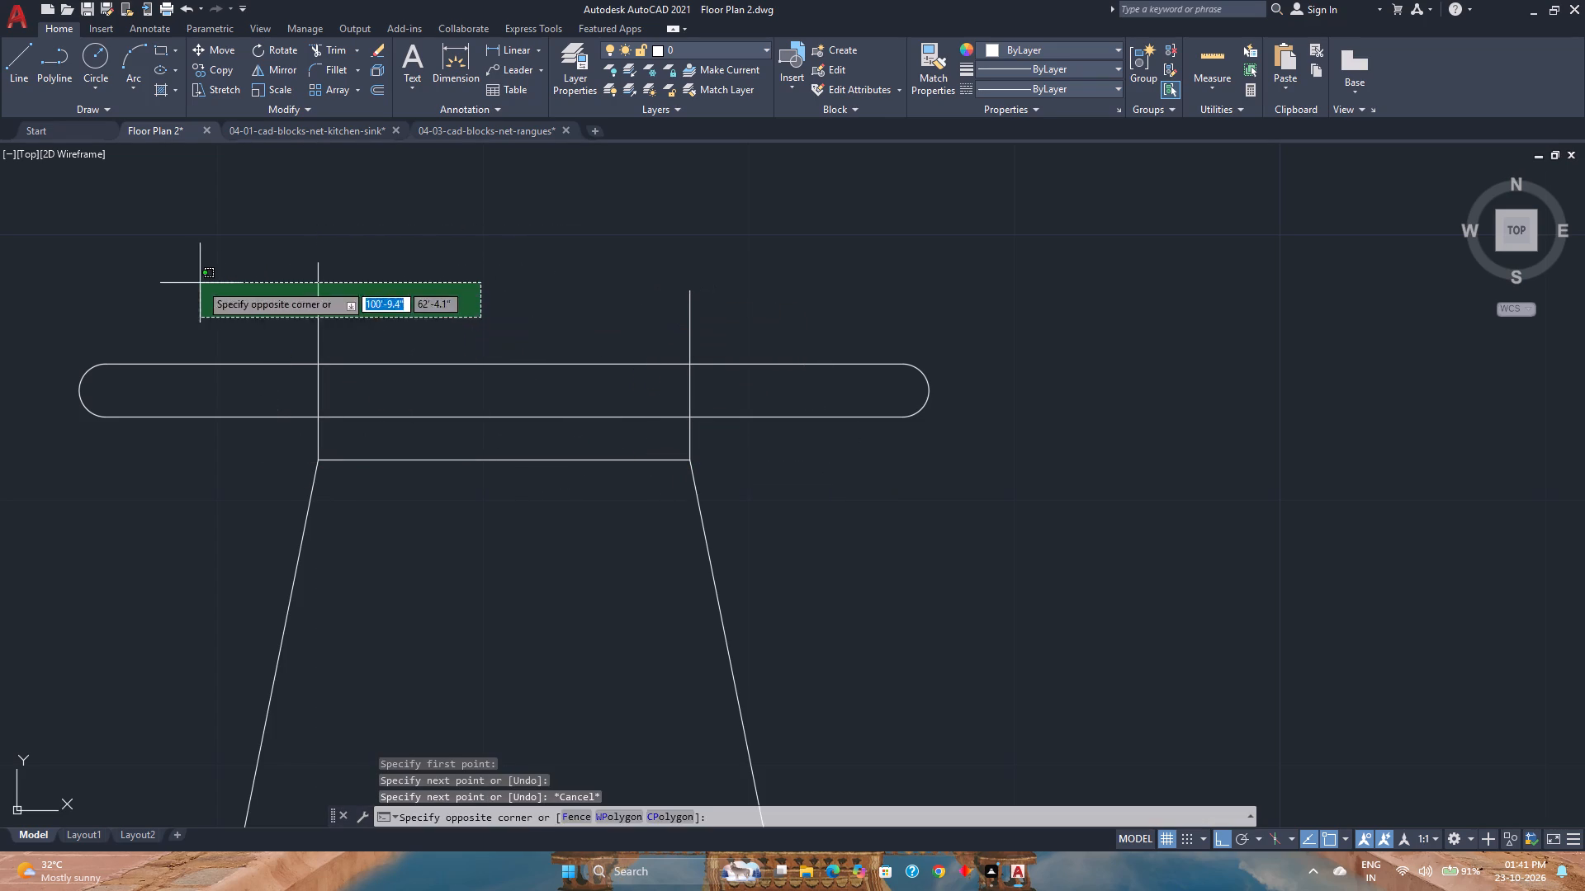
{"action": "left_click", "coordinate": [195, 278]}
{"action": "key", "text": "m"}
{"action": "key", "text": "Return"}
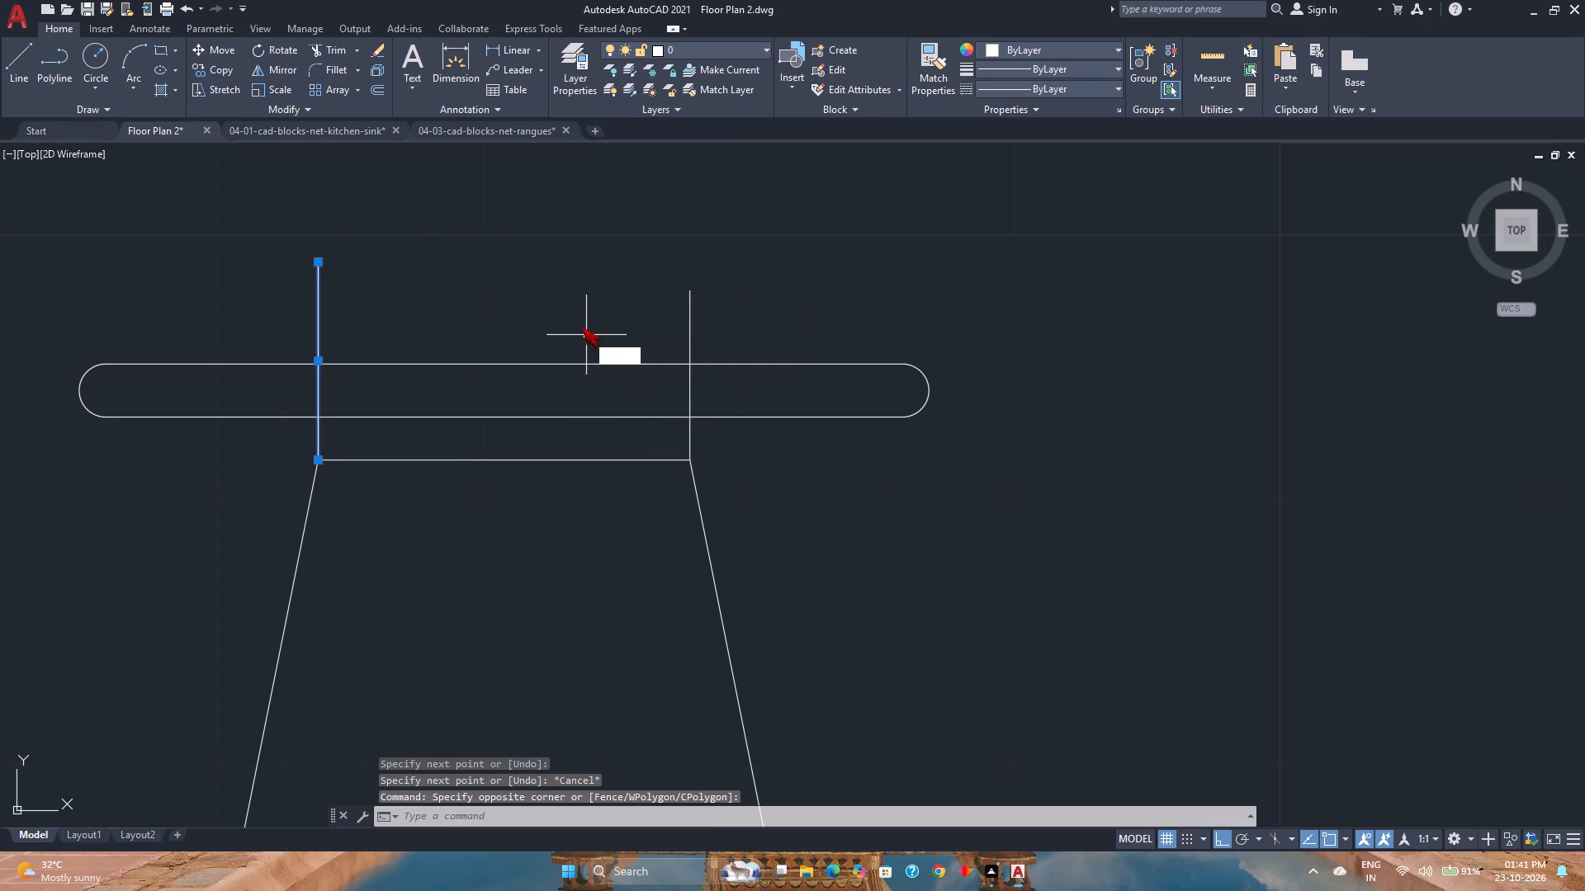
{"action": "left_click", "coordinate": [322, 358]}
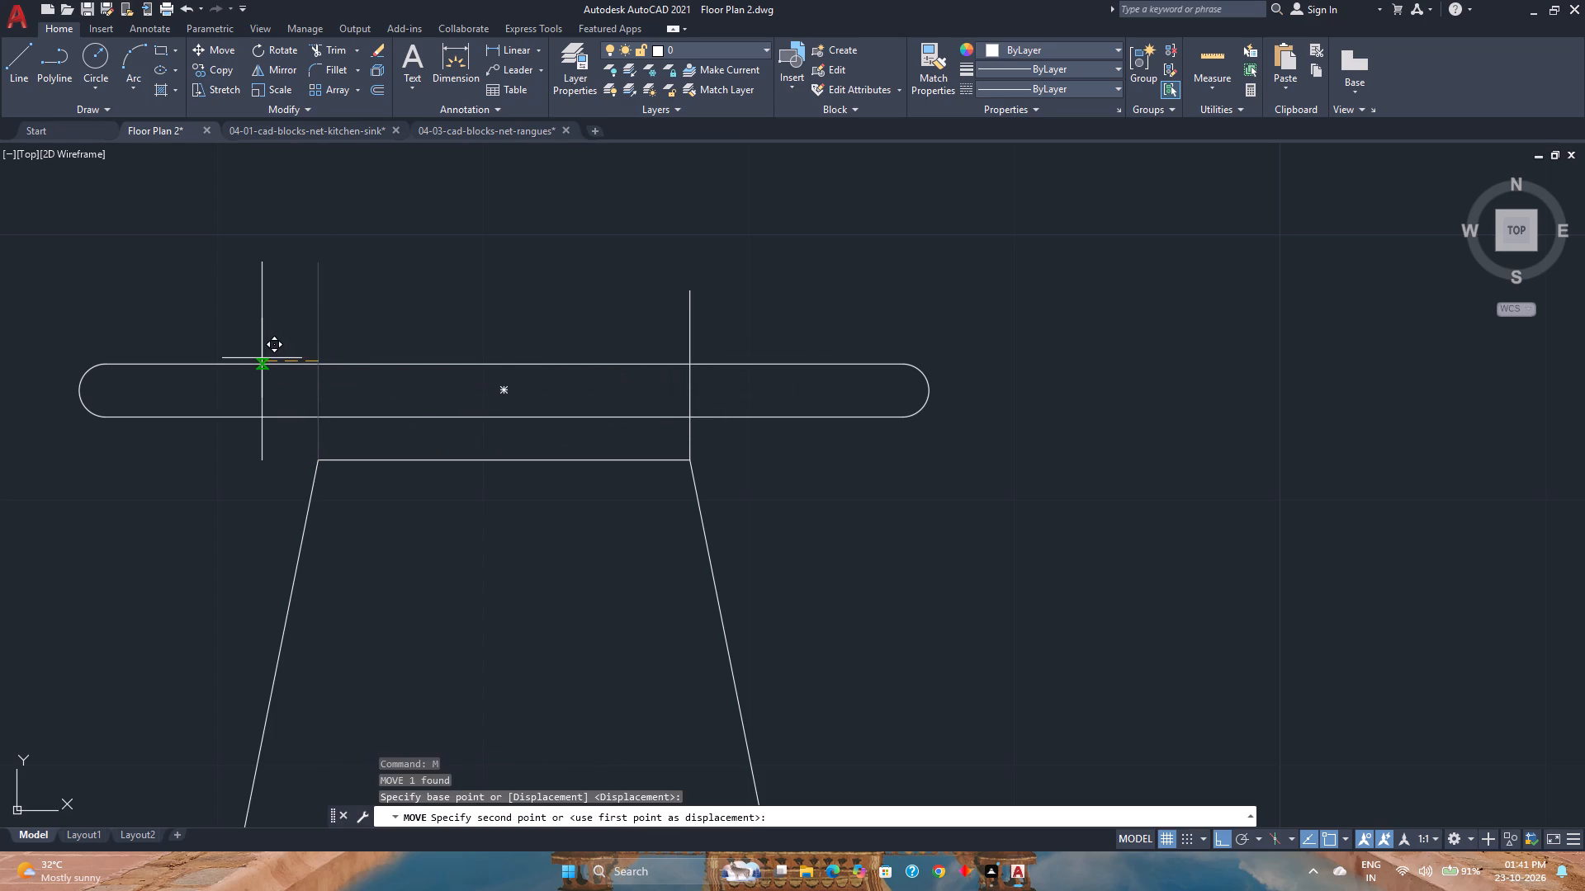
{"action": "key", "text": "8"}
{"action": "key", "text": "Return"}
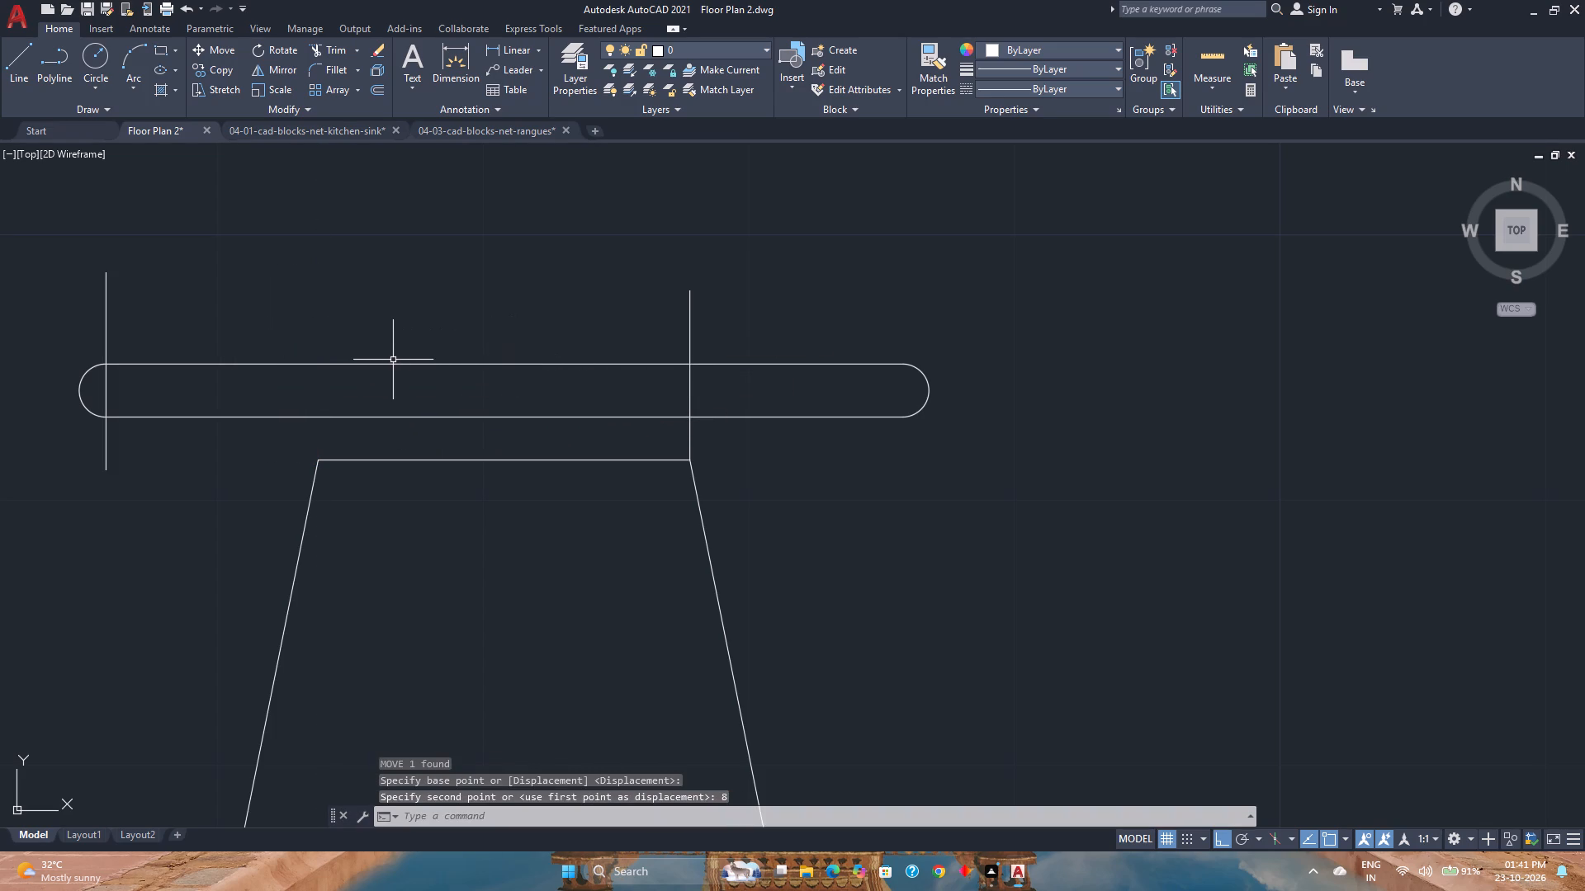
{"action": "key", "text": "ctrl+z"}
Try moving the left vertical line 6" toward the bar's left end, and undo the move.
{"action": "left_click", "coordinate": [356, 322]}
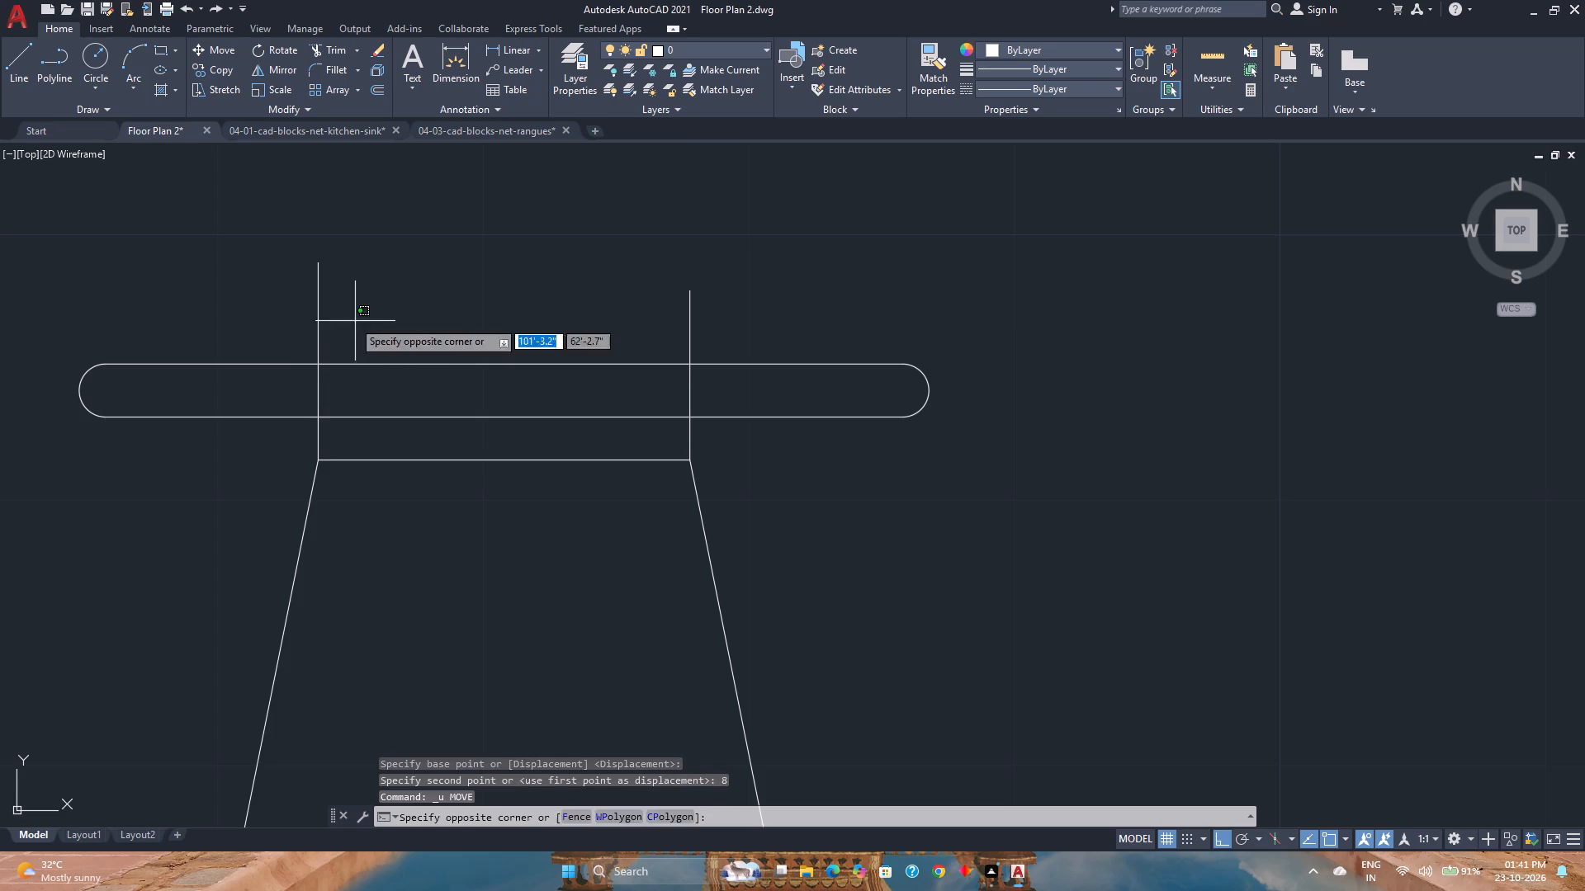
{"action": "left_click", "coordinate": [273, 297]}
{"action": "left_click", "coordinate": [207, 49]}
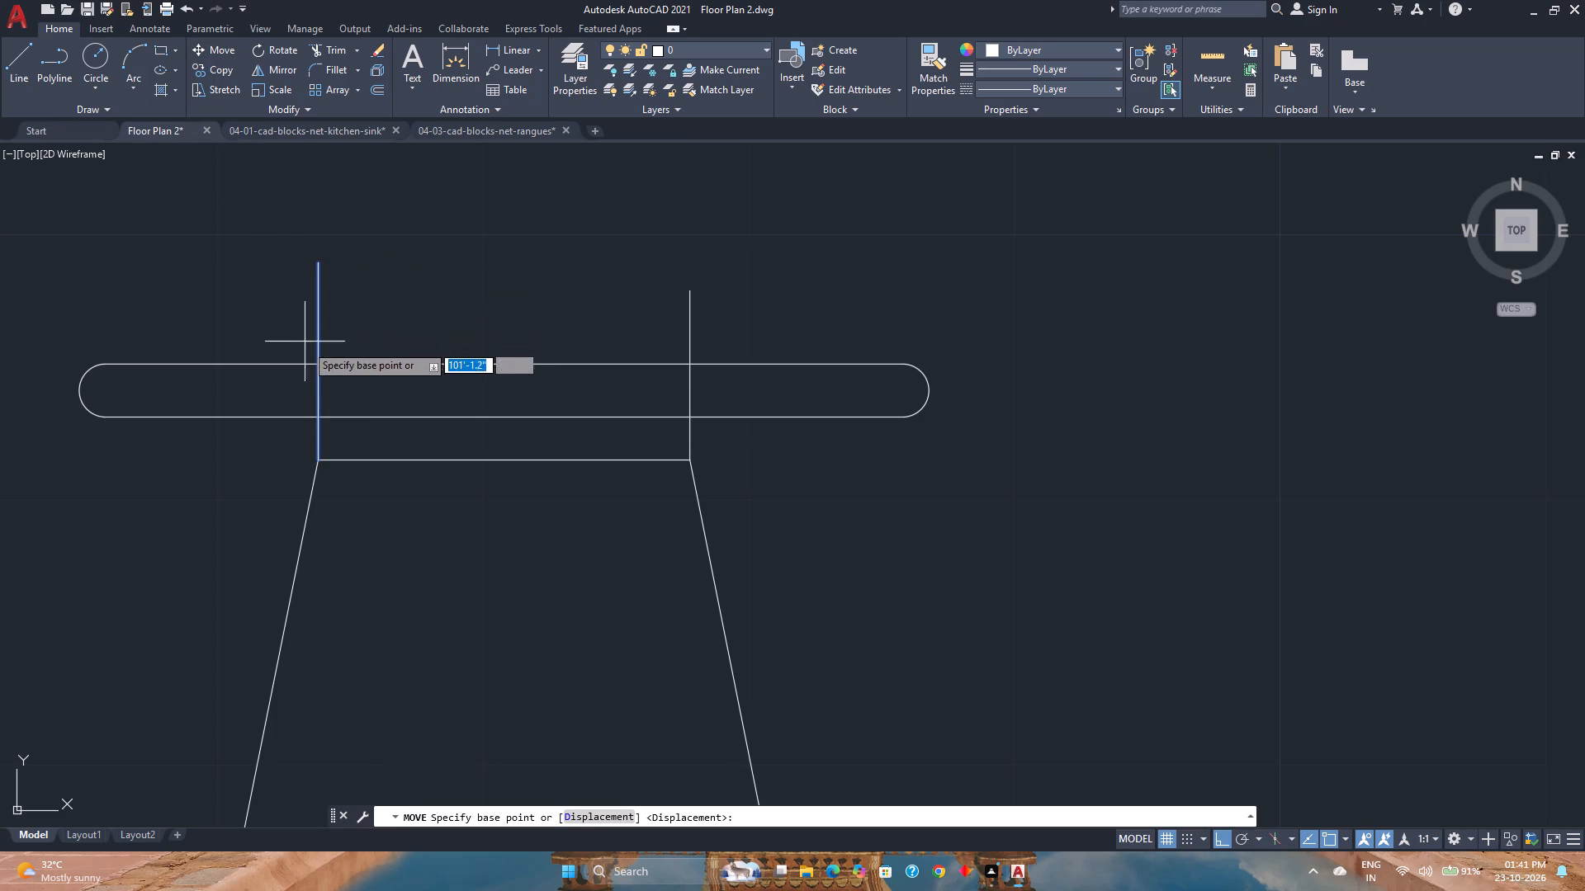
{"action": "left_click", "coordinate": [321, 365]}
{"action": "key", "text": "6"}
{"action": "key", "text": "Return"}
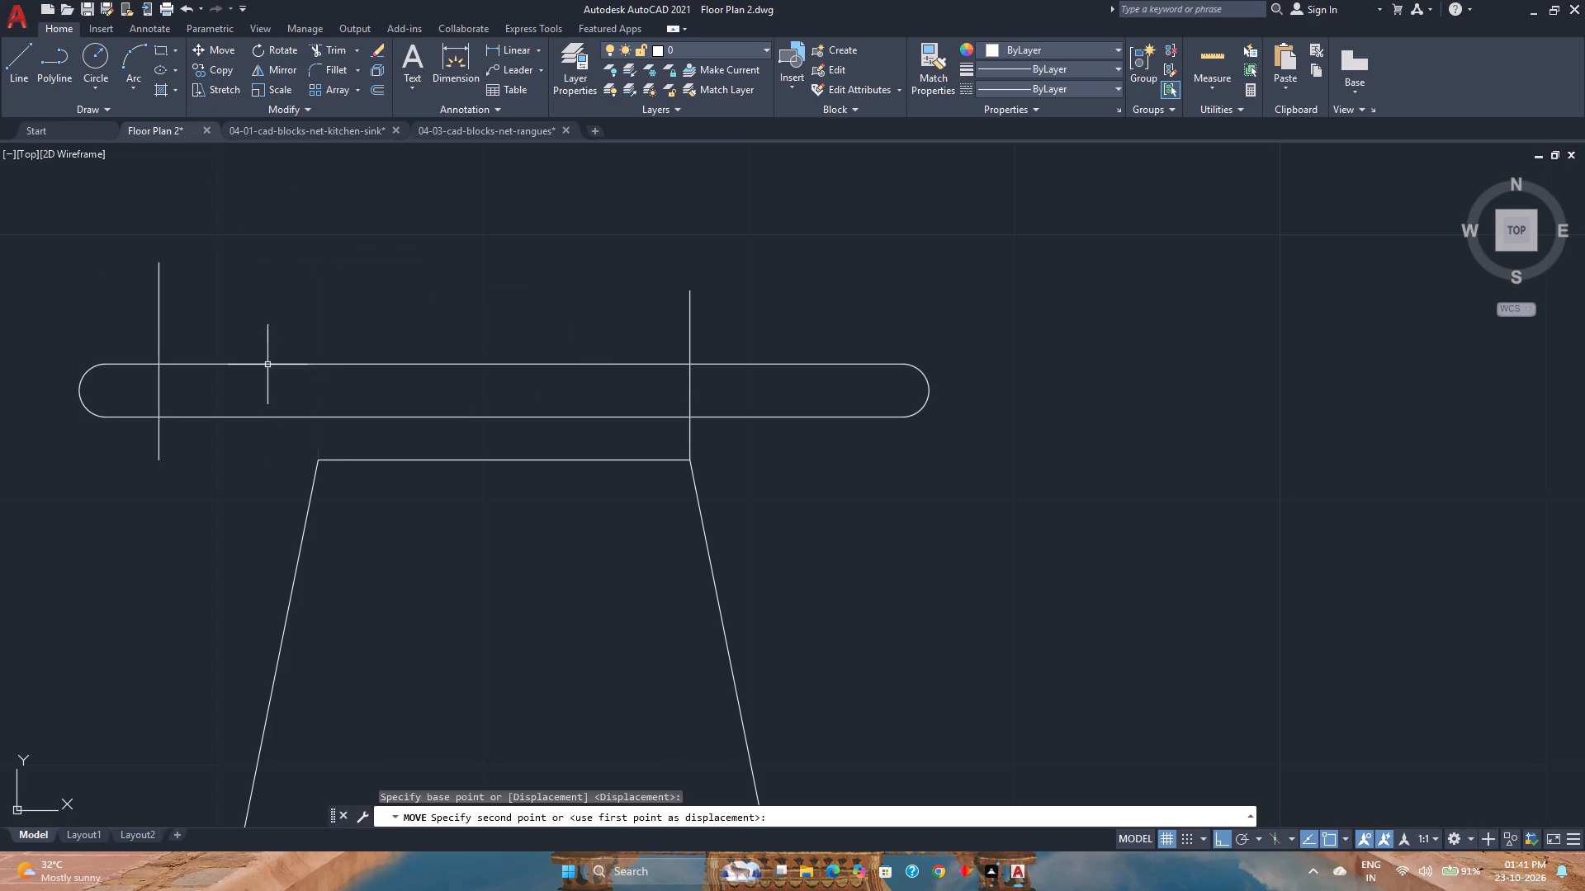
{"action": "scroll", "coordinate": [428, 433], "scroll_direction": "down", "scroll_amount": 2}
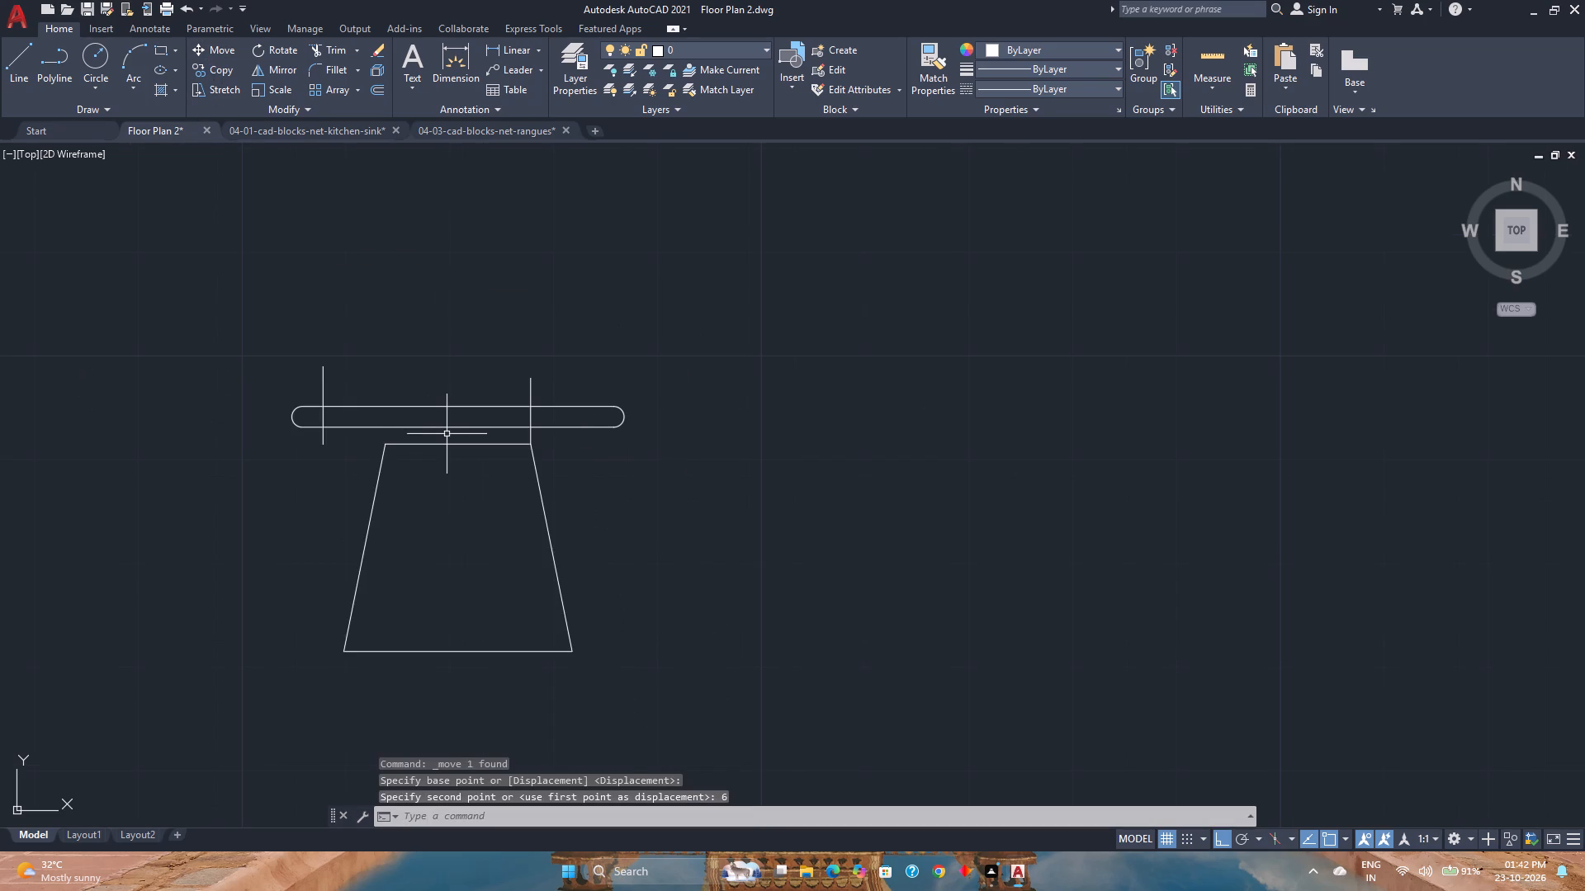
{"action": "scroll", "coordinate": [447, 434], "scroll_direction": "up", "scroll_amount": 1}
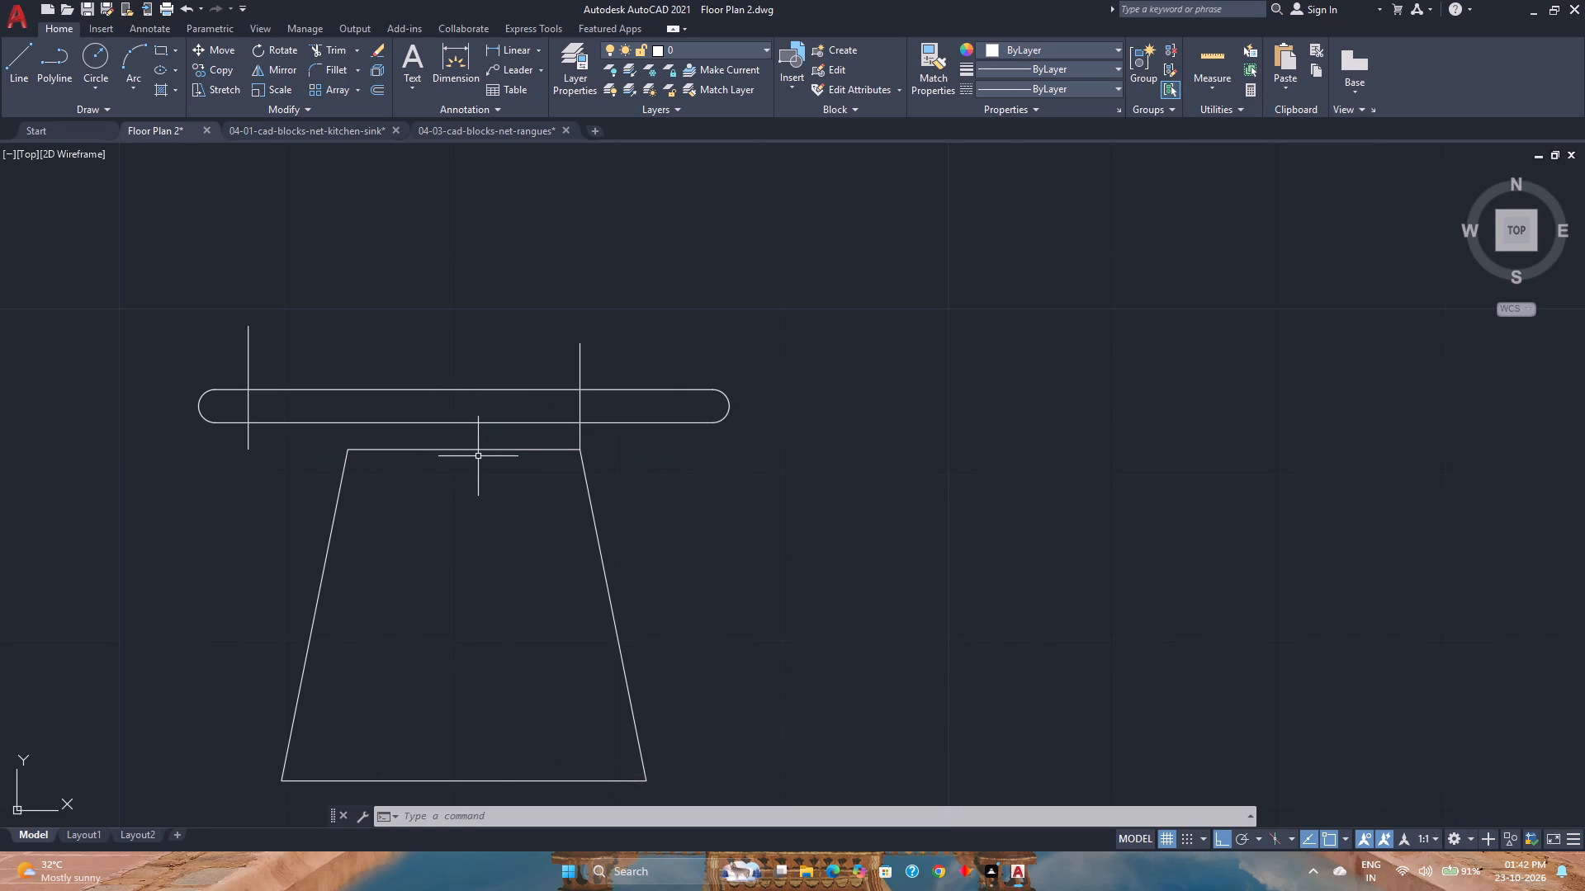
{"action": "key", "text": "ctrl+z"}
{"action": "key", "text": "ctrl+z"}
Move the left vertical line 4" horizontally to the left, away from the trapezoid's upper-left corner.
{"action": "left_click", "coordinate": [386, 308]}
{"action": "left_click", "coordinate": [285, 295]}
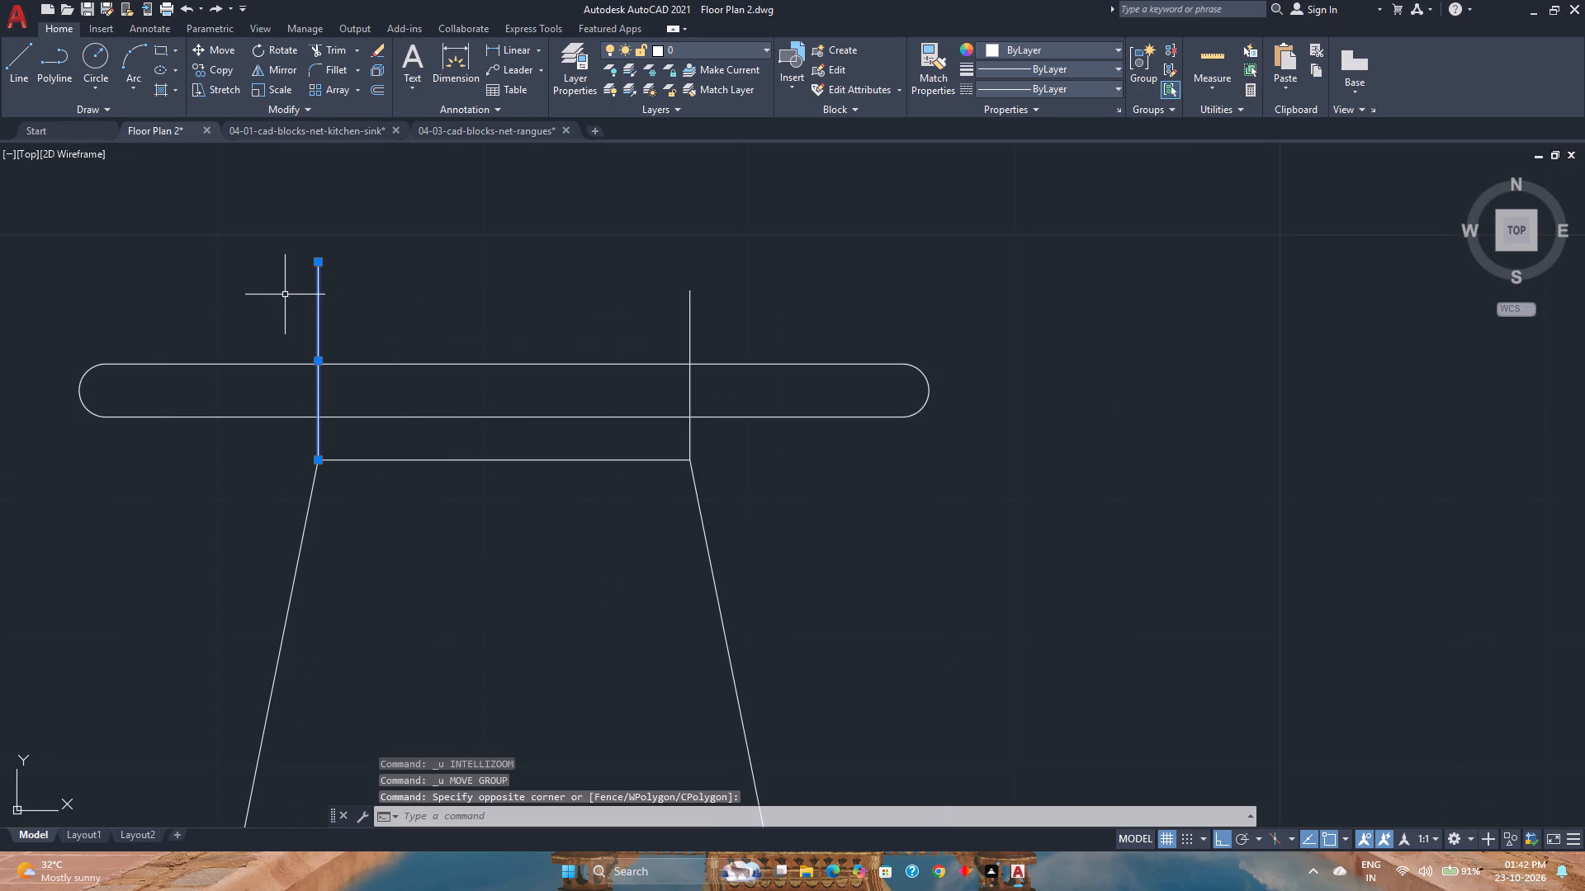
{"action": "key", "text": "m"}
{"action": "key", "text": "Return"}
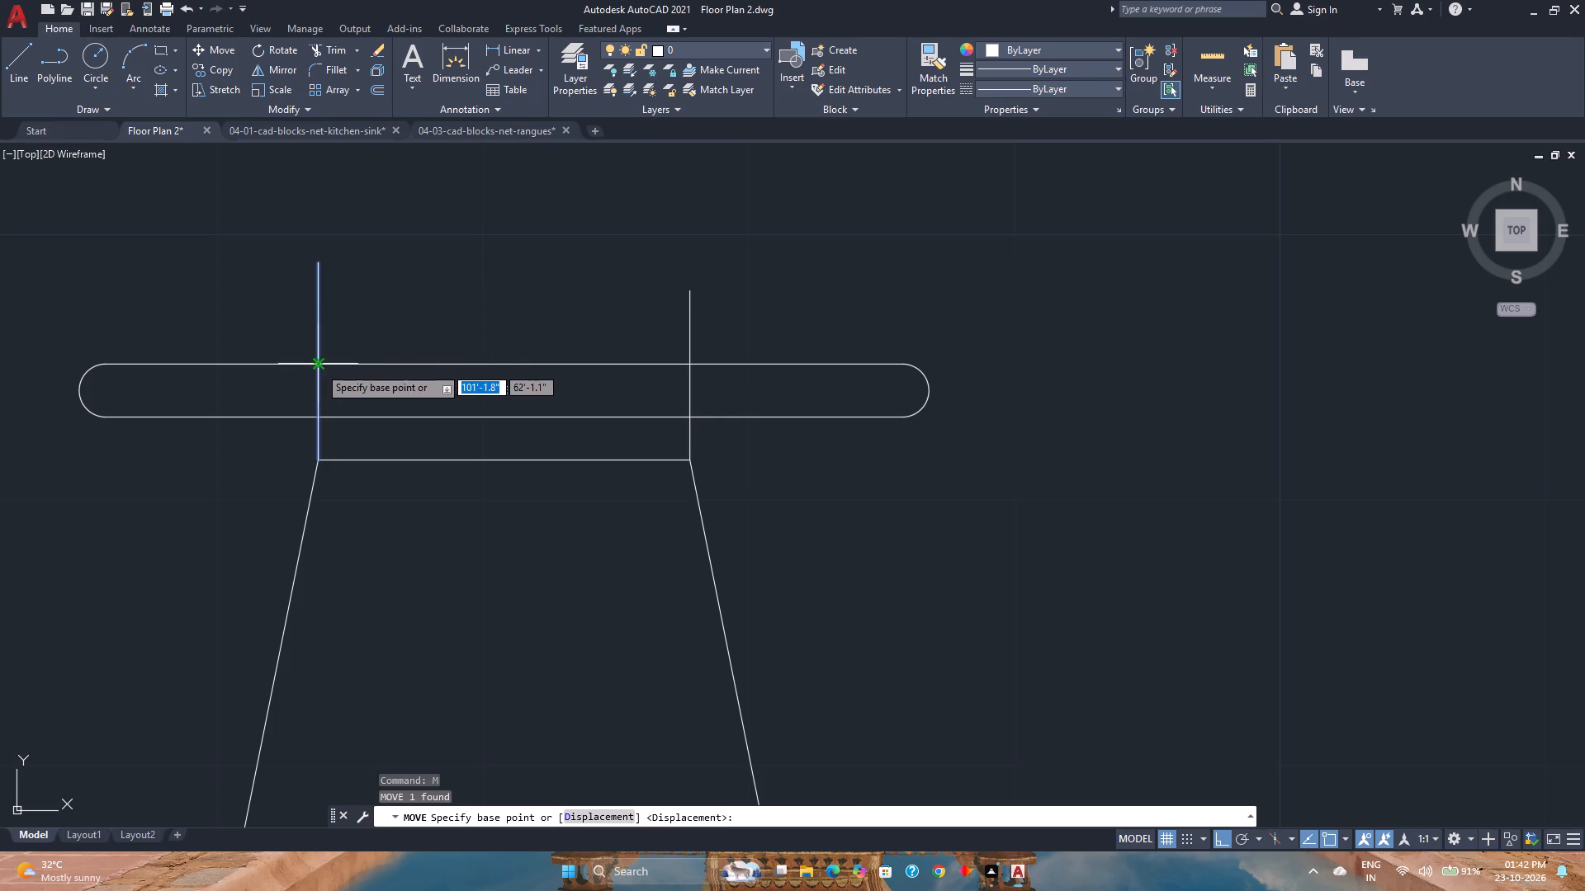
{"action": "left_click", "coordinate": [319, 365]}
{"action": "key", "text": "4"}
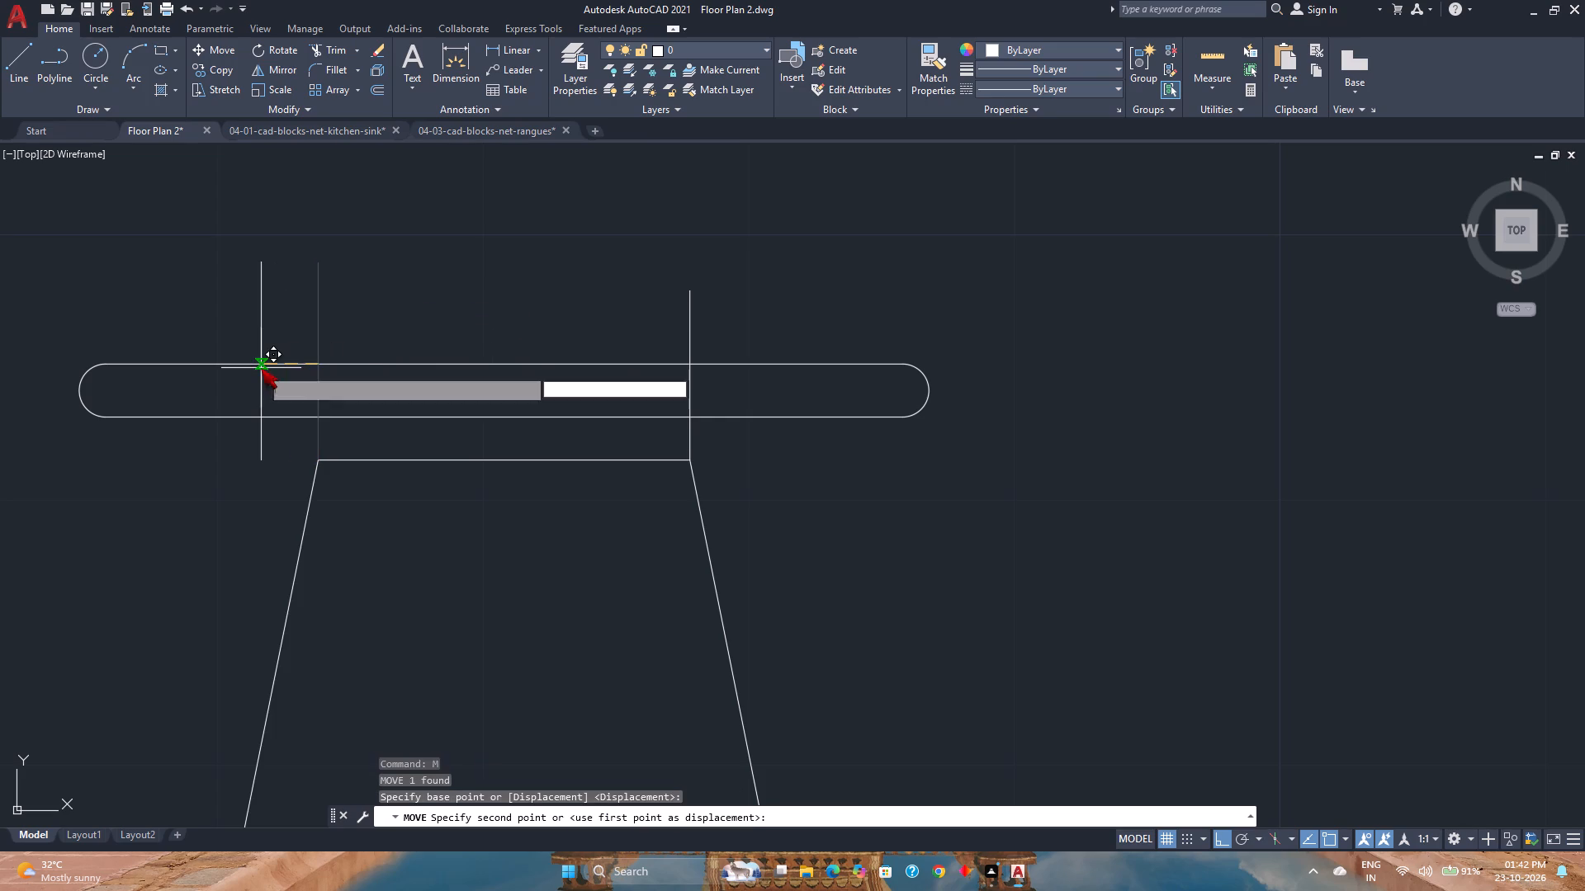
{"action": "key", "text": "Return"}
Delete the right vertical line above the trapezoid's upper-right corner.
{"action": "left_click", "coordinate": [713, 319]}
{"action": "left_click", "coordinate": [575, 314]}
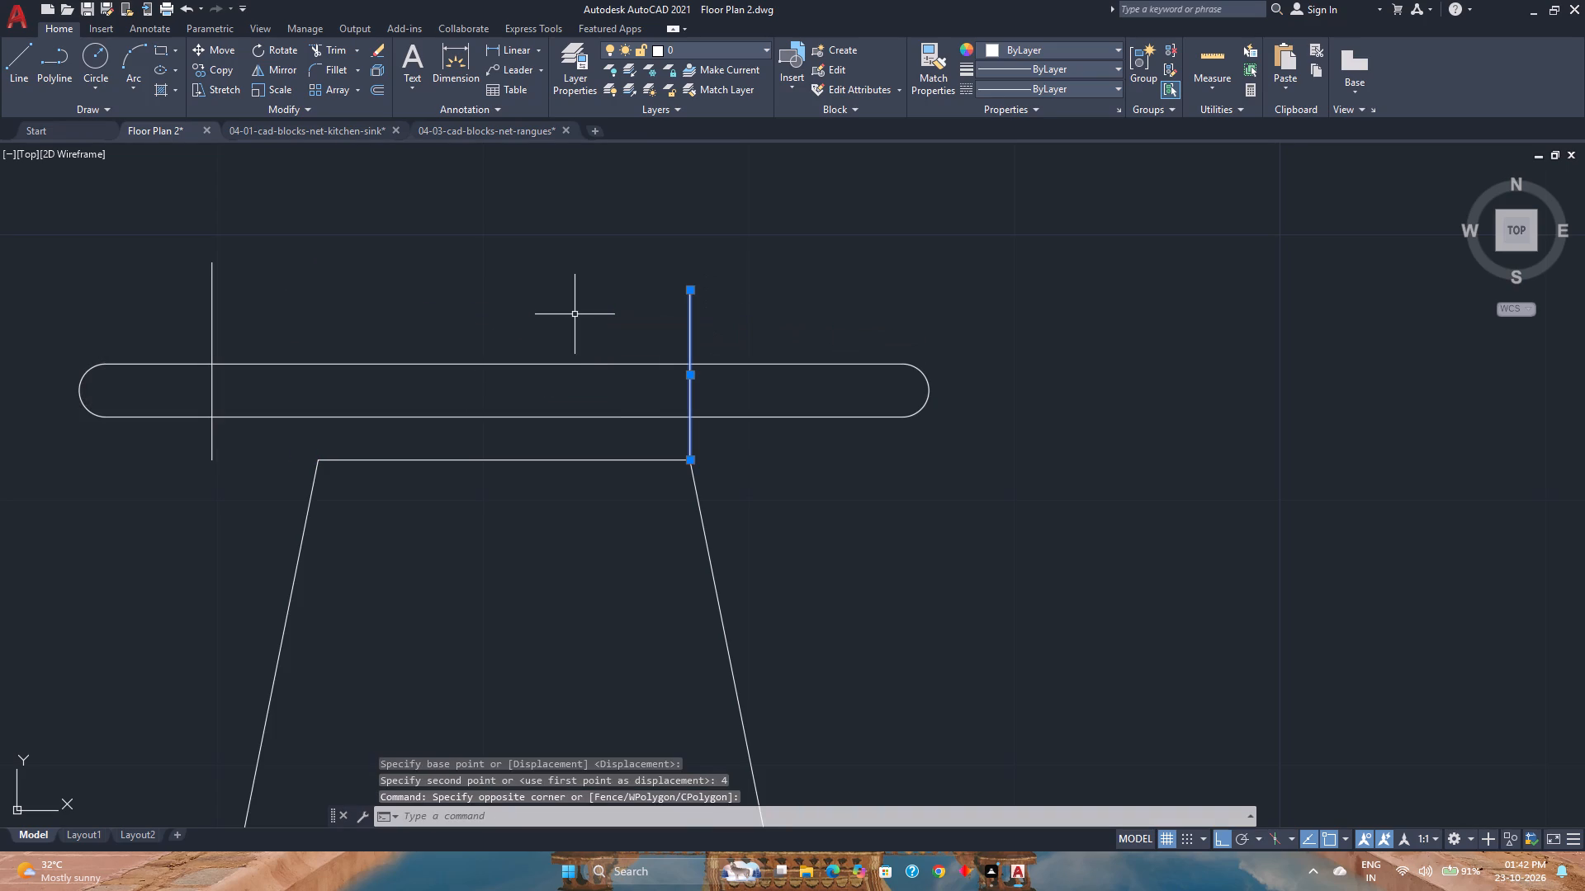
{"action": "key", "text": "Delete"}
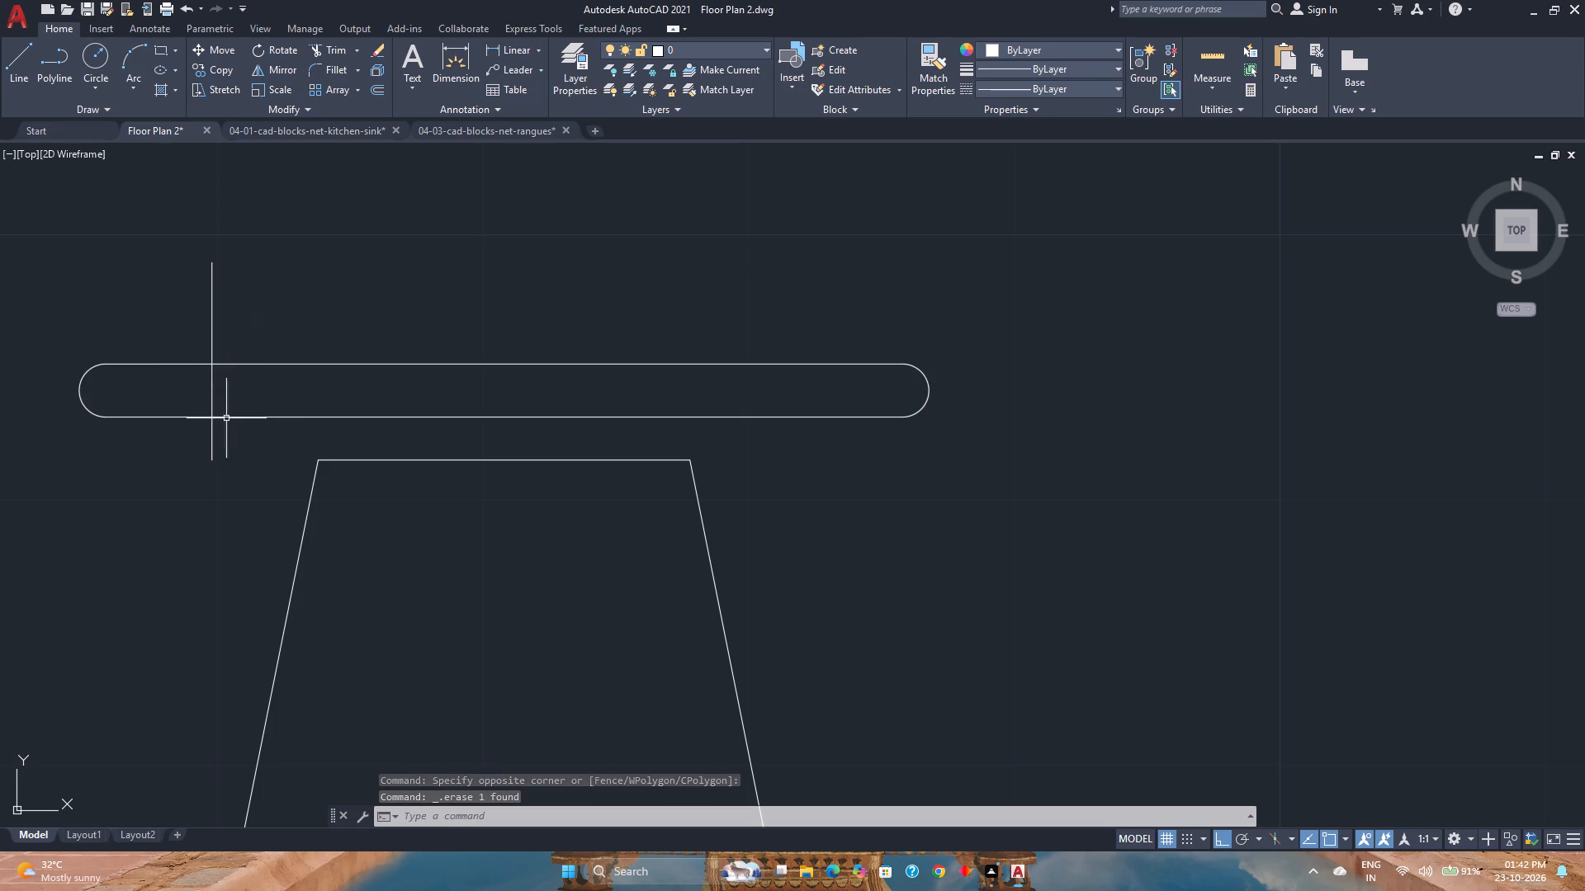
Move the remaining vertical line 2" to the right, back toward the trapezoid.
{"action": "left_click", "coordinate": [217, 287]}
{"action": "left_click", "coordinate": [180, 280]}
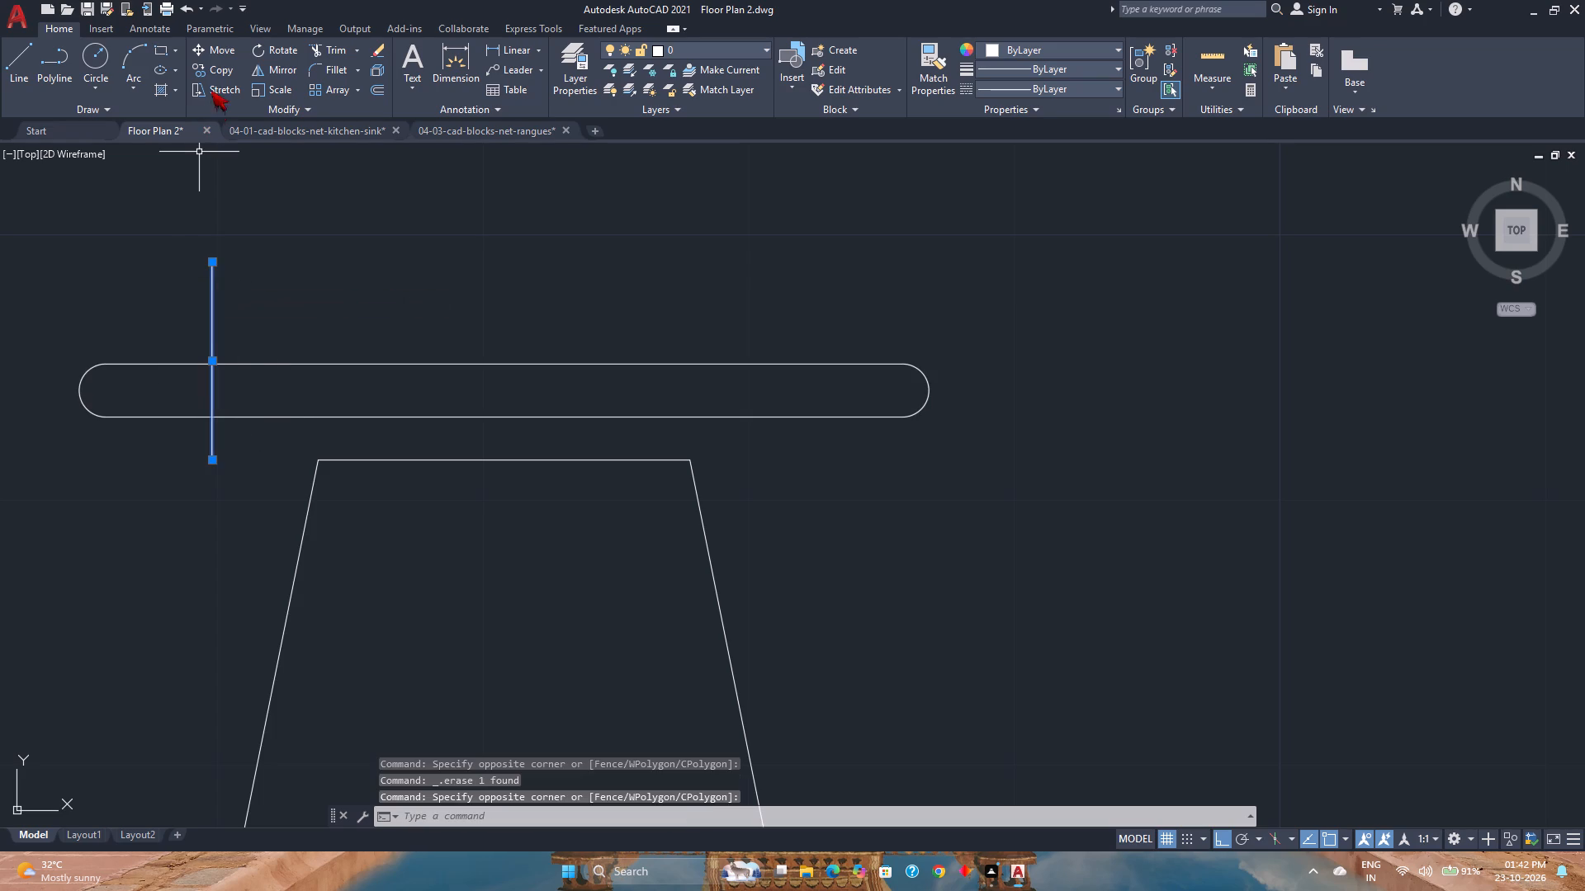
{"action": "left_click", "coordinate": [218, 50]}
{"action": "left_click", "coordinate": [212, 367]}
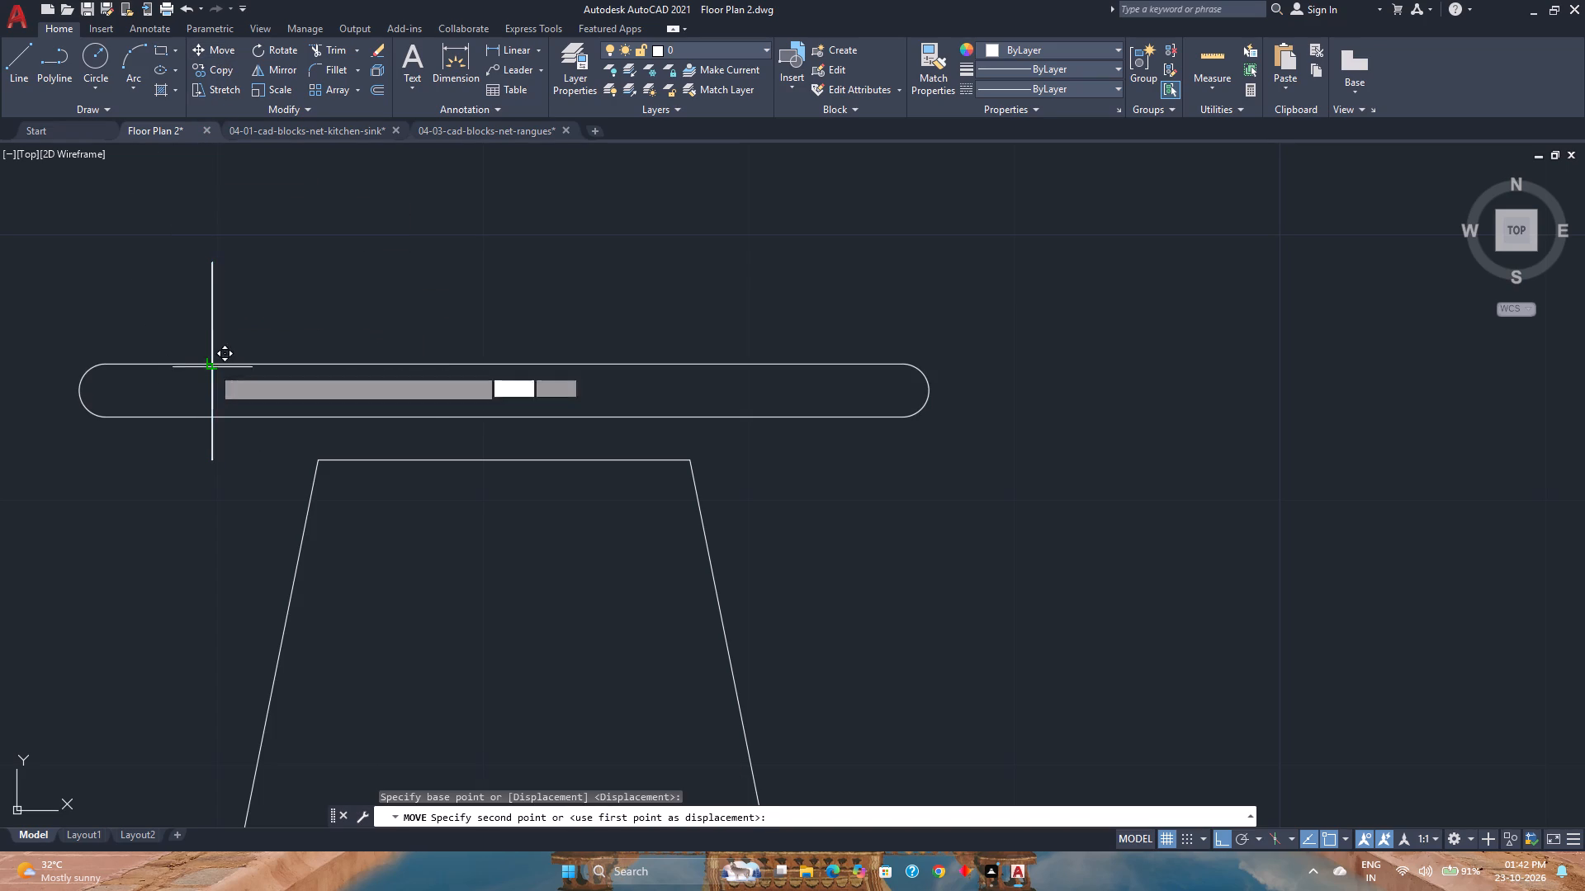
{"action": "key", "text": "2"}
{"action": "key", "text": "Return"}
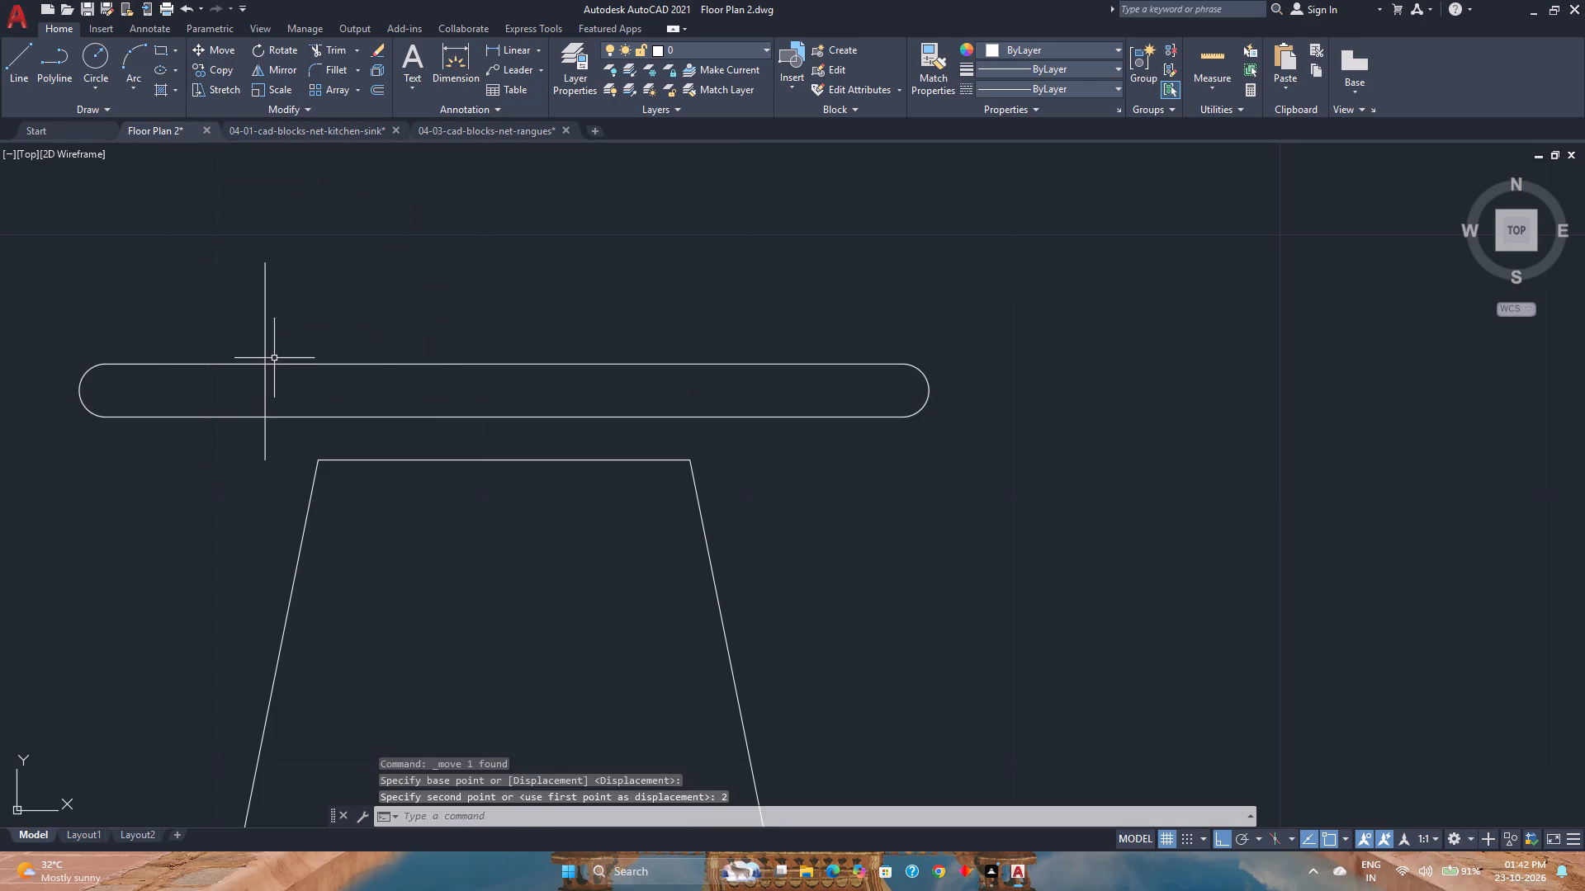
Mirror the vertical line about a vertical axis through the midpoint of the trapezoid's top edge, keeping the original.
{"action": "left_click", "coordinate": [275, 358]}
{"action": "left_click", "coordinate": [183, 318]}
{"action": "left_click", "coordinate": [292, 68]}
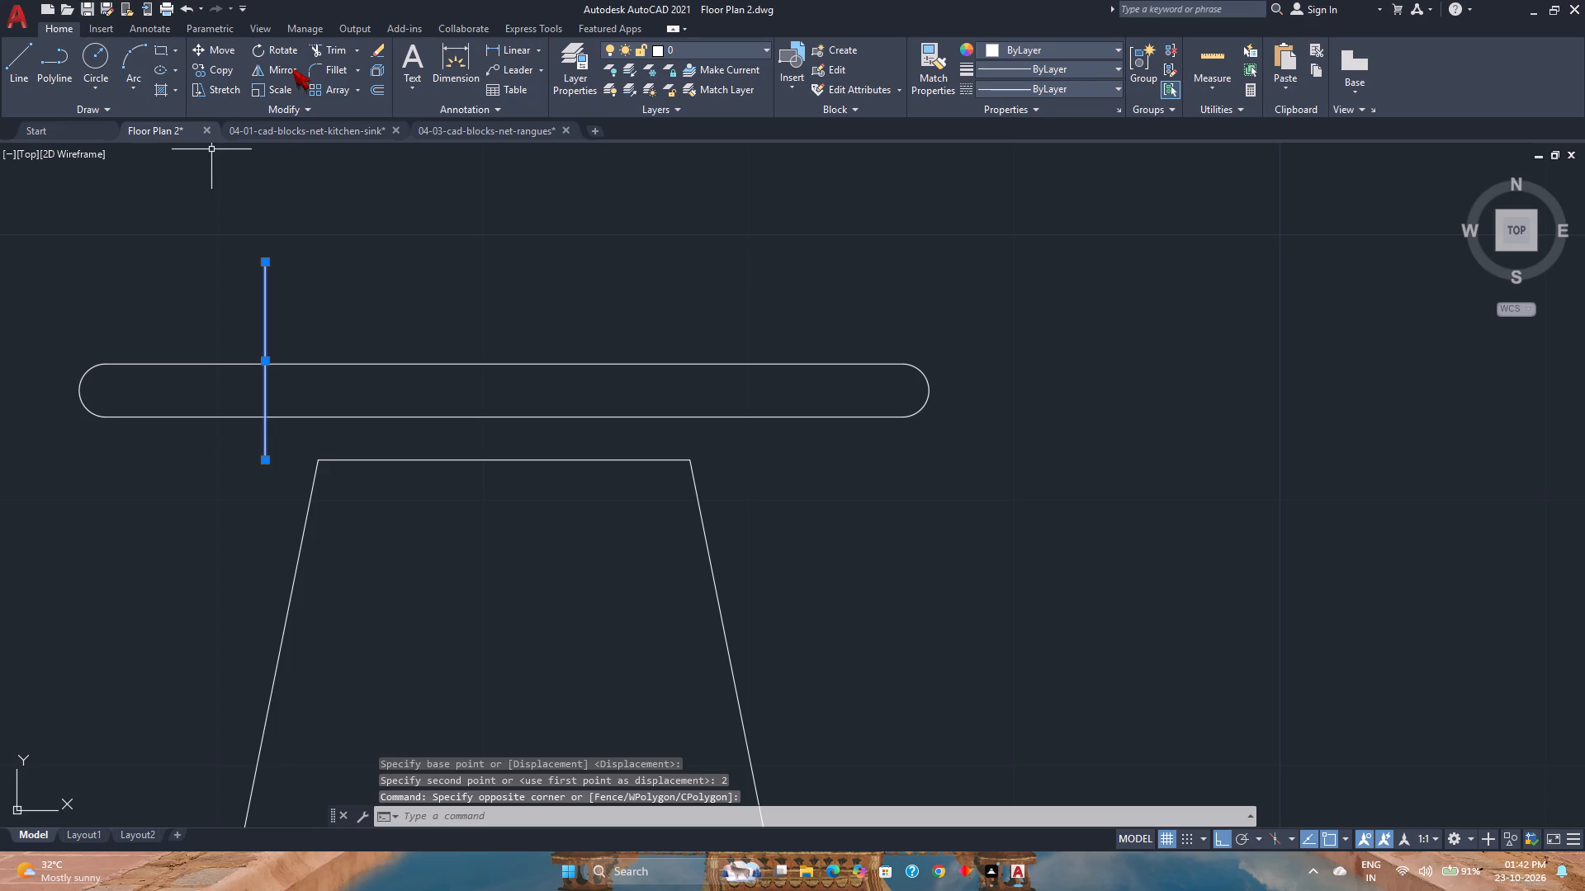
{"action": "left_click", "coordinate": [504, 460]}
{"action": "left_click", "coordinate": [489, 303]}
{"action": "left_click", "coordinate": [537, 362]}
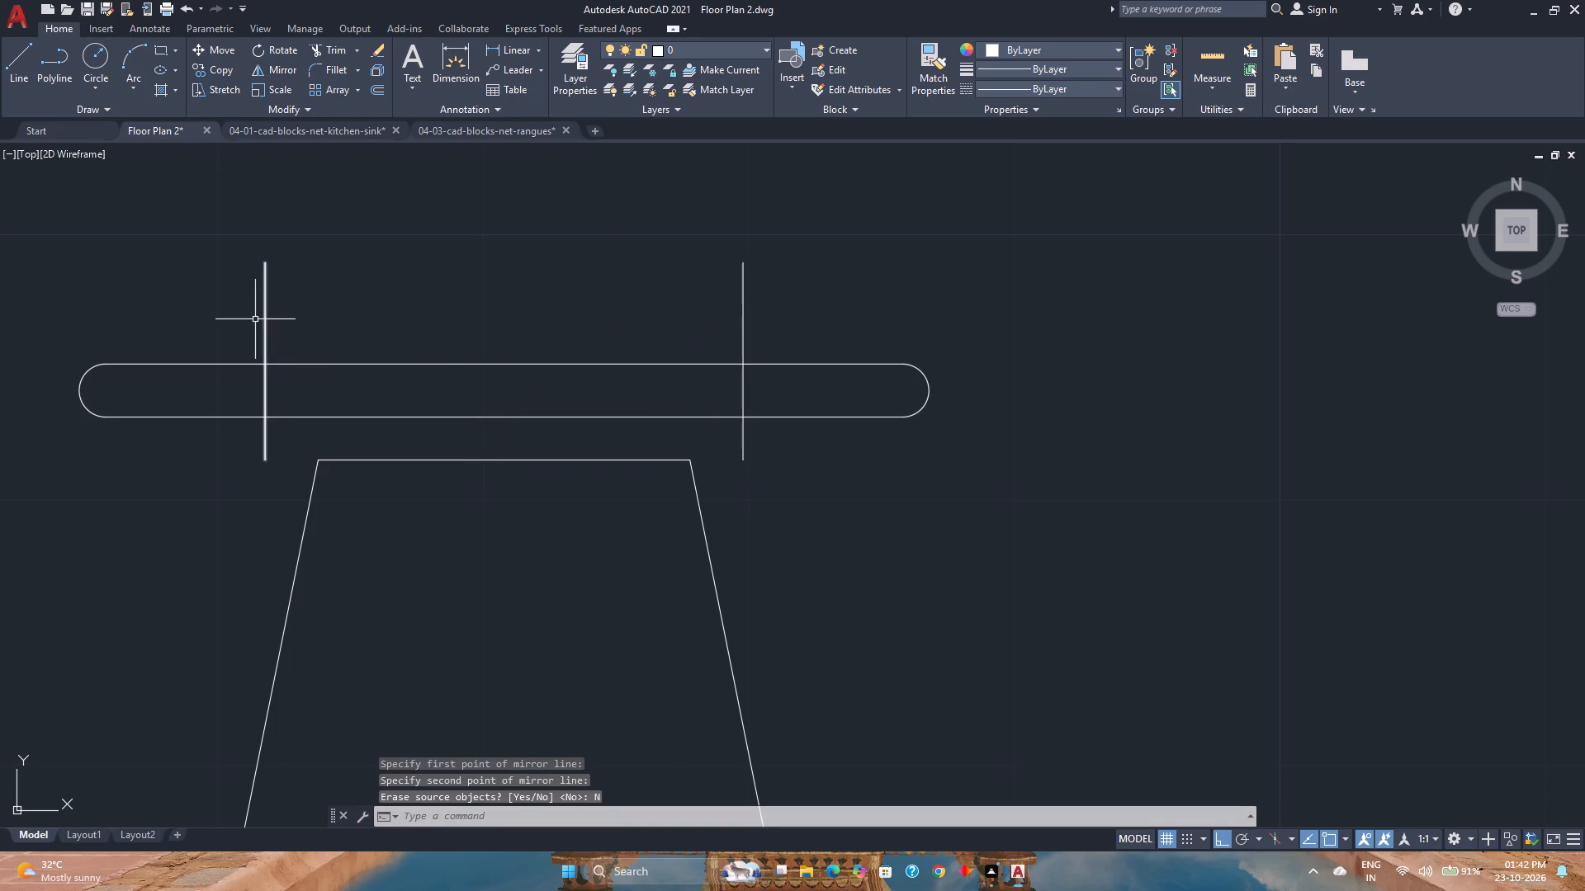
Trim the bar's upper and lower edges outside the two vertical lines on both sides.
{"action": "type", "text": "tr"}
{"action": "key", "text": "Return"}
{"action": "left_click", "coordinate": [247, 319]}
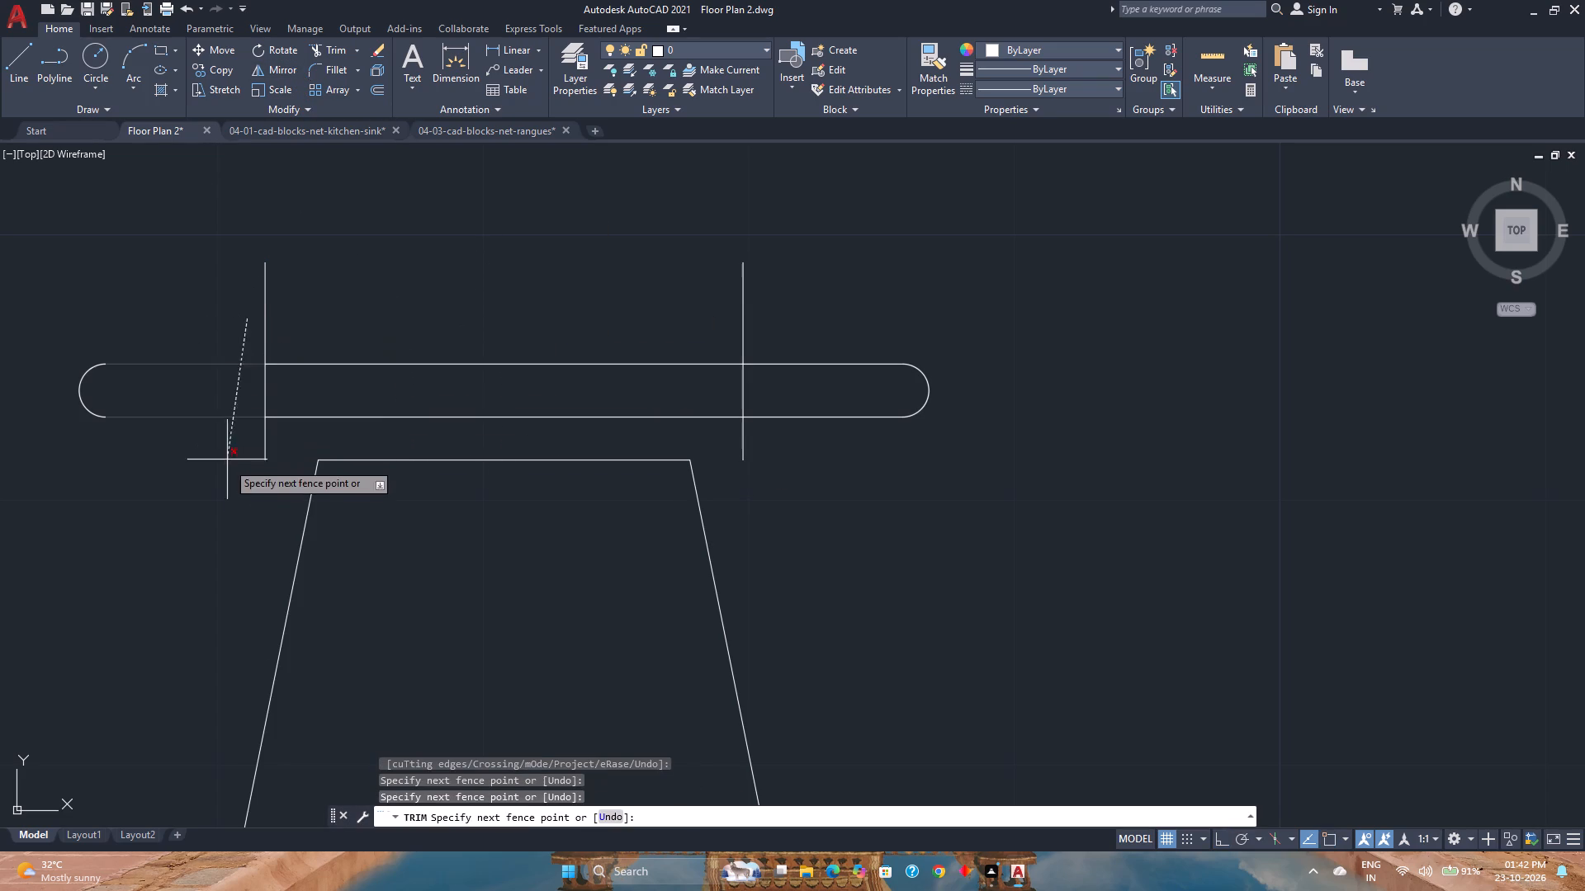
{"action": "left_click", "coordinate": [228, 469]}
{"action": "left_click", "coordinate": [817, 456]}
{"action": "left_click", "coordinate": [801, 283]}
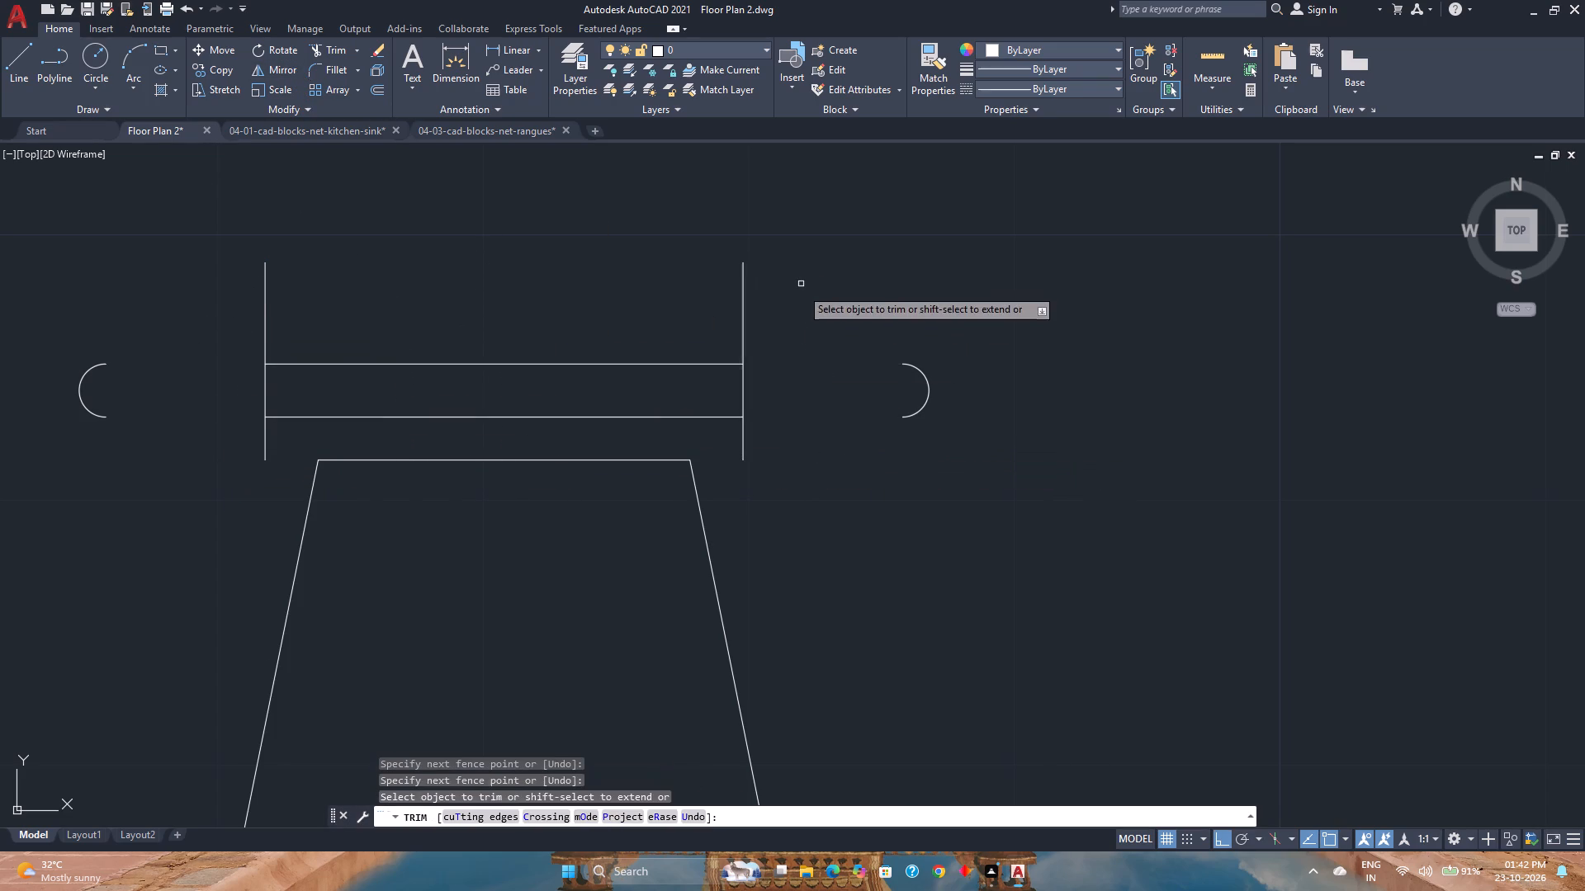
{"action": "key", "text": "Escape"}
Move the detached right end arc by its lower endpoint to where the right vertical line meets the bar's lower edge.
{"action": "left_click", "coordinate": [946, 458]}
{"action": "left_click", "coordinate": [850, 315]}
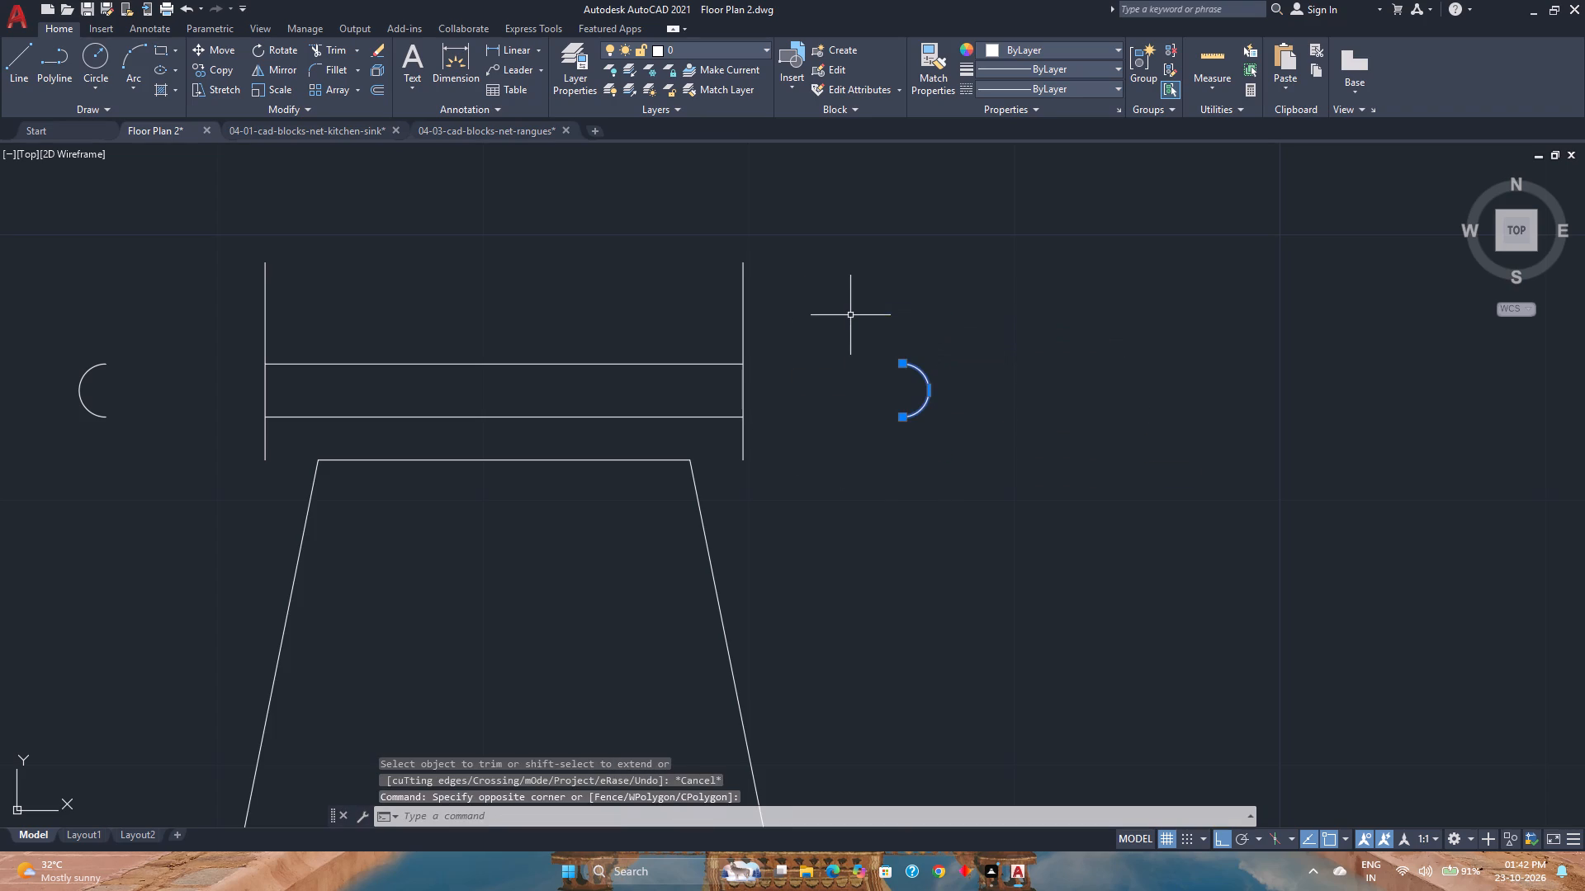
{"action": "key", "text": "m"}
{"action": "key", "text": "Return"}
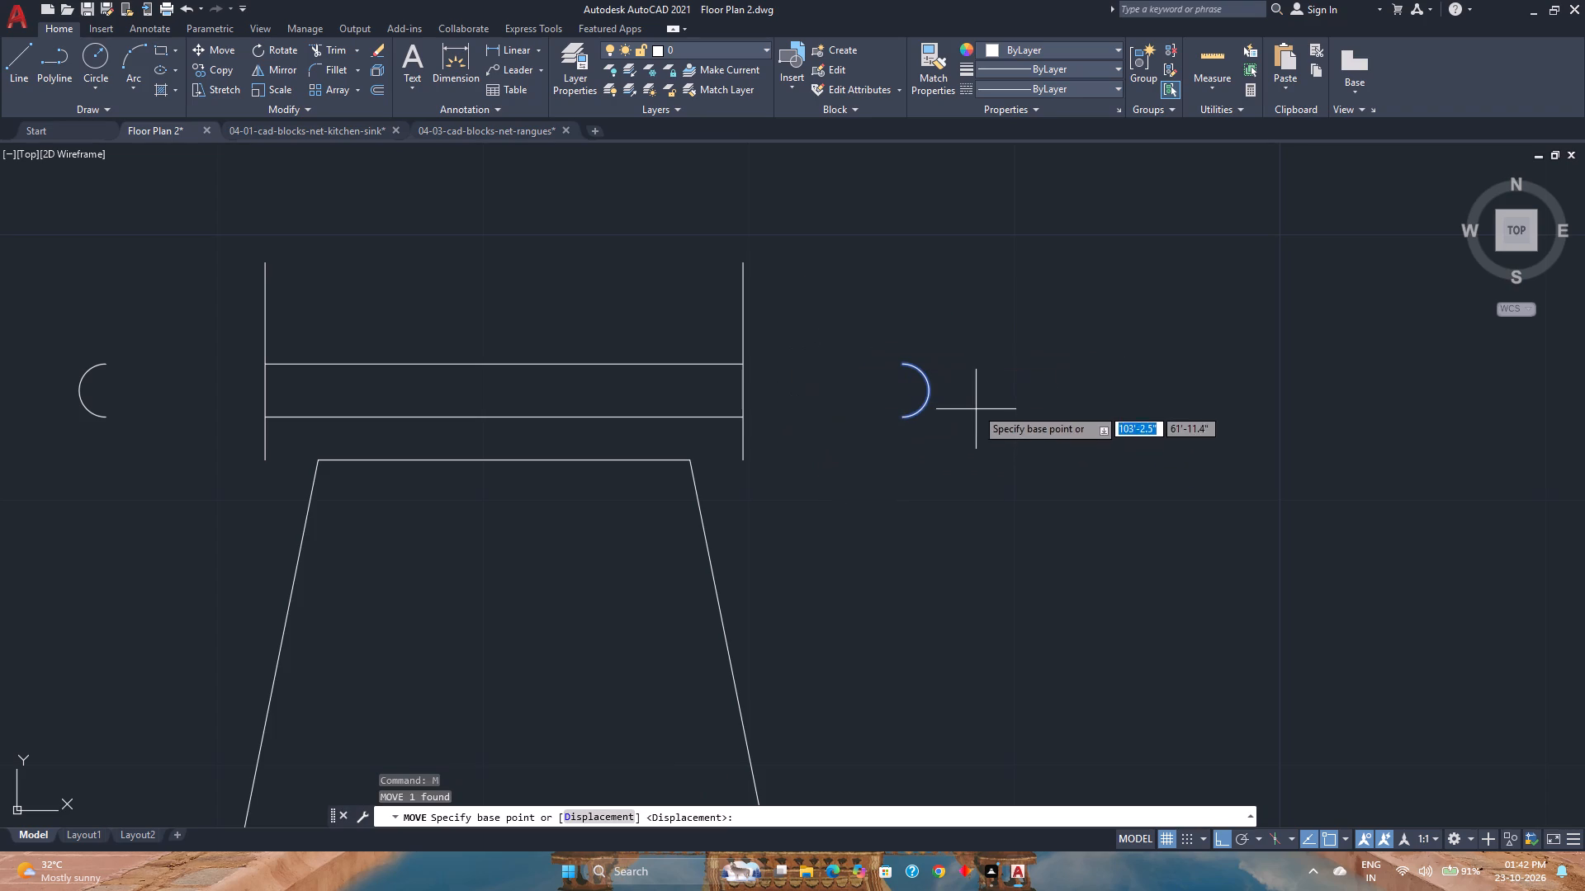
{"action": "left_click", "coordinate": [906, 417]}
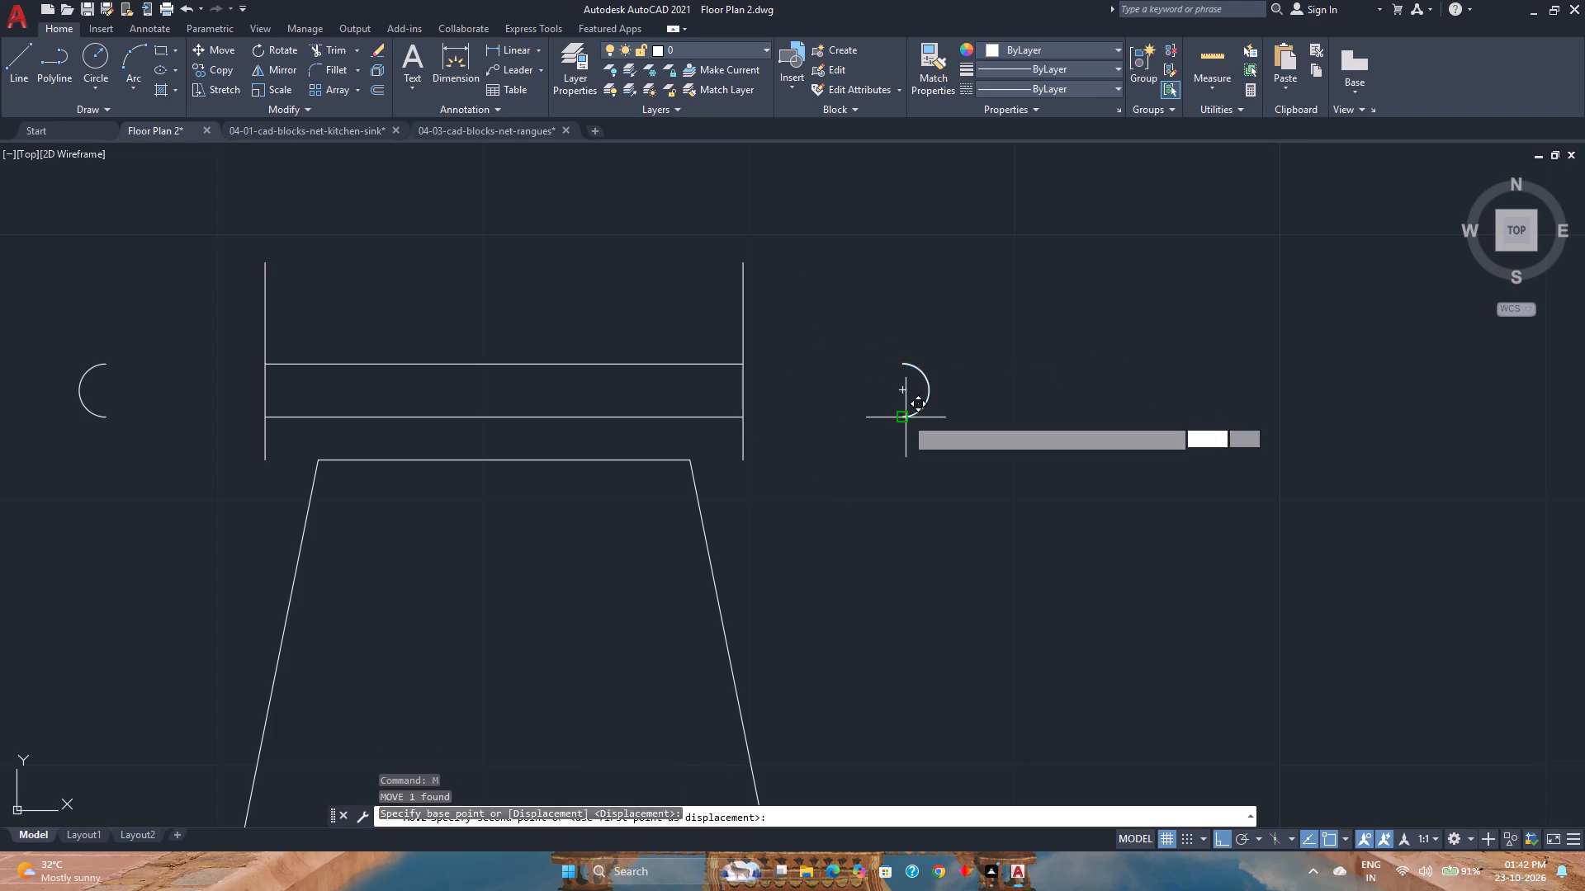
{"action": "left_click", "coordinate": [743, 419]}
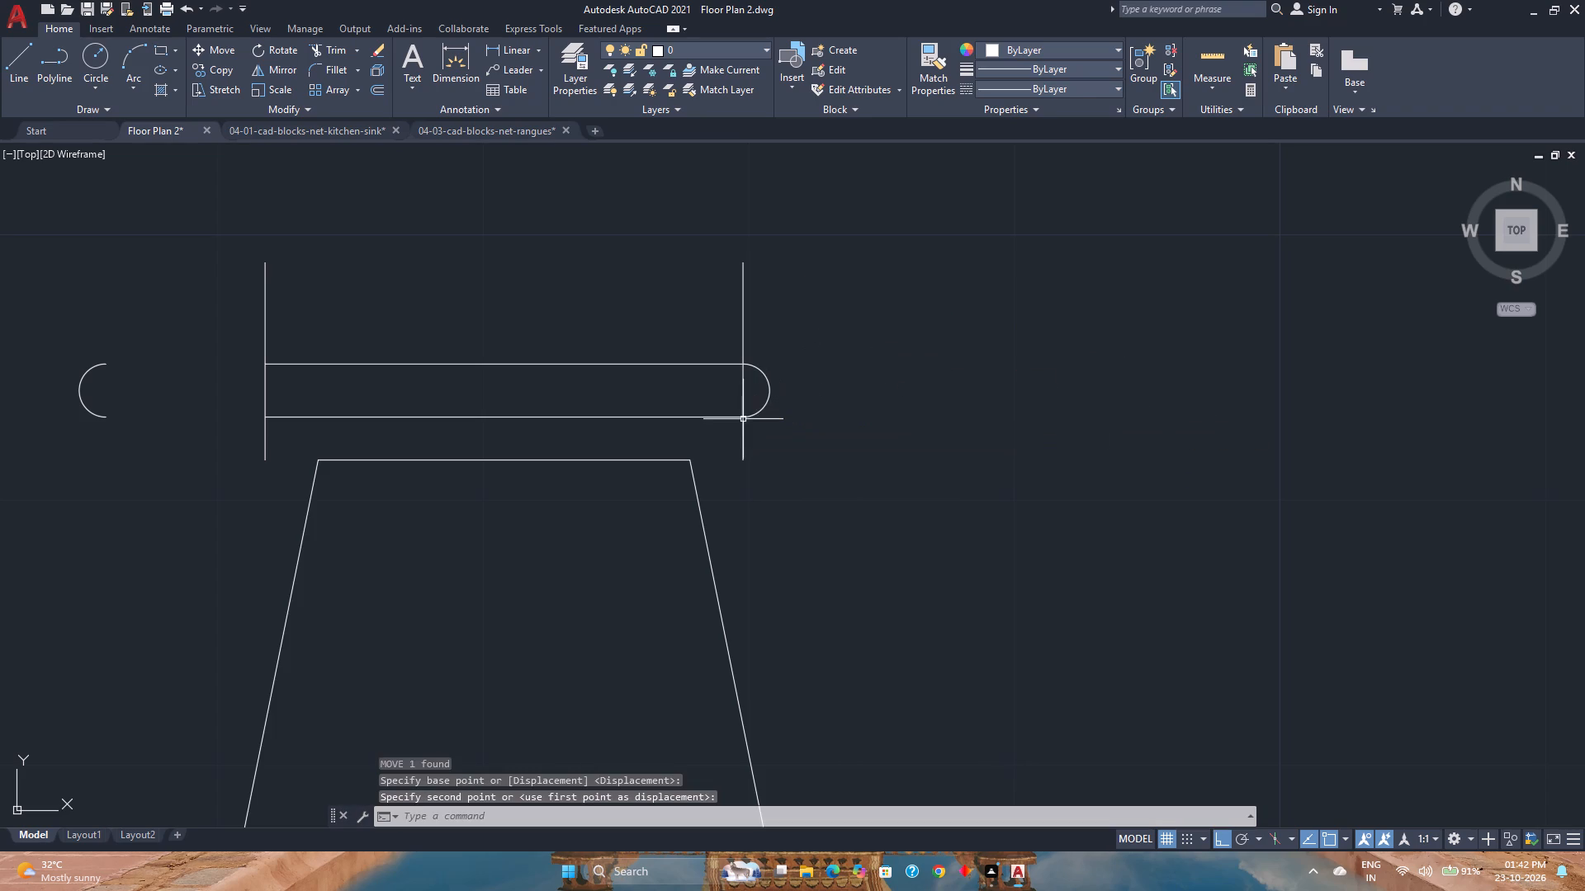
Move the detached left end arc by its lower endpoint to where the left vertical line meets the bar's lower edge.
{"action": "left_click", "coordinate": [140, 442]}
{"action": "left_click", "coordinate": [69, 366]}
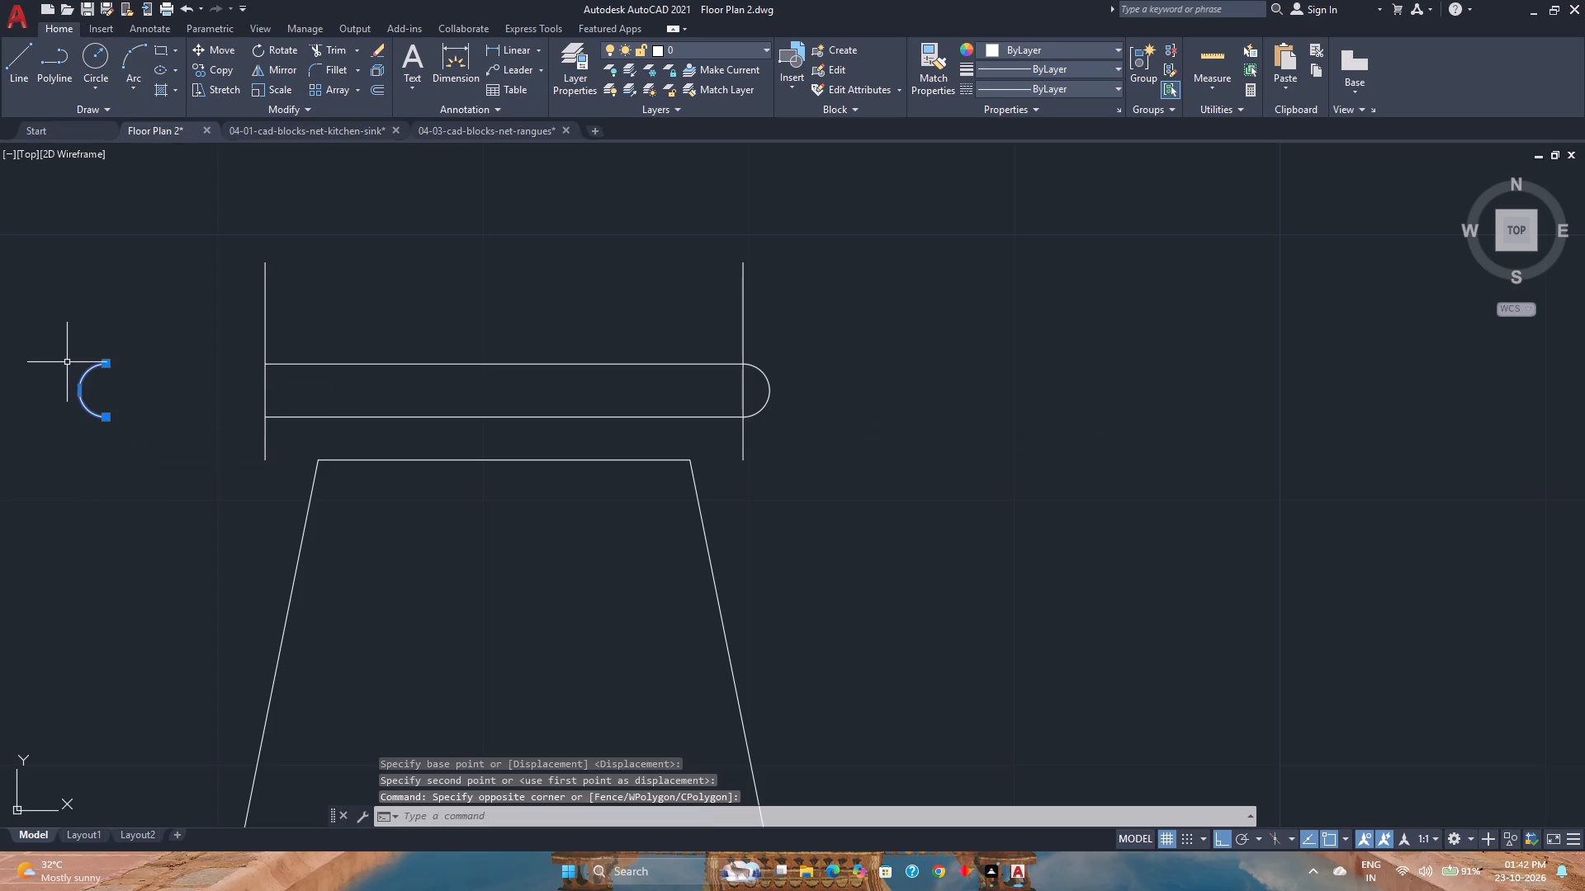
{"action": "key", "text": "m"}
{"action": "key", "text": "Return"}
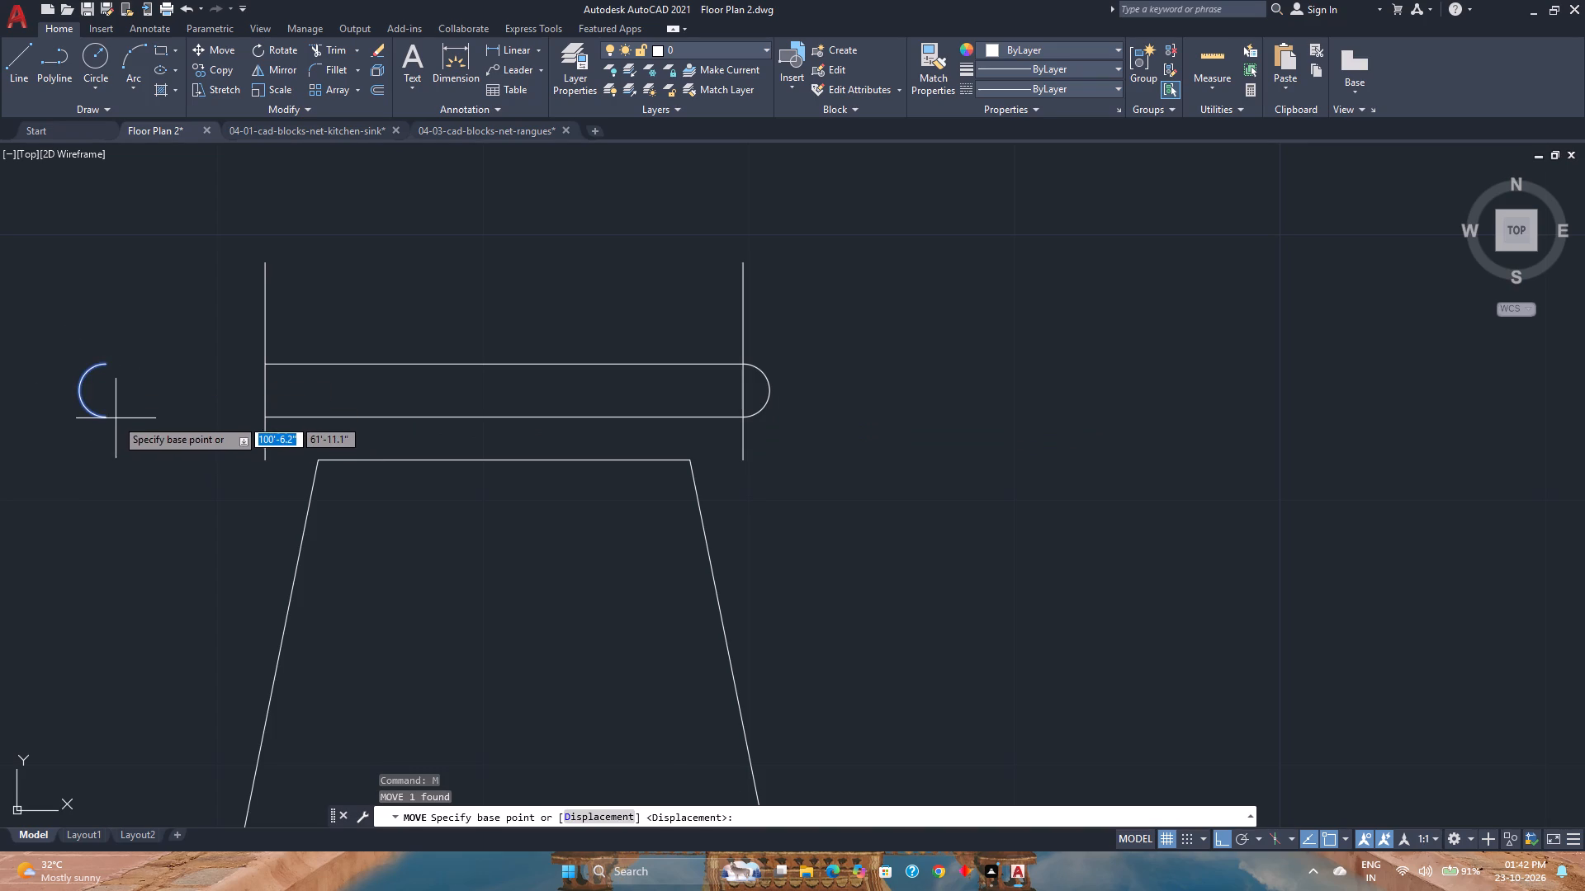
{"action": "left_click", "coordinate": [110, 419]}
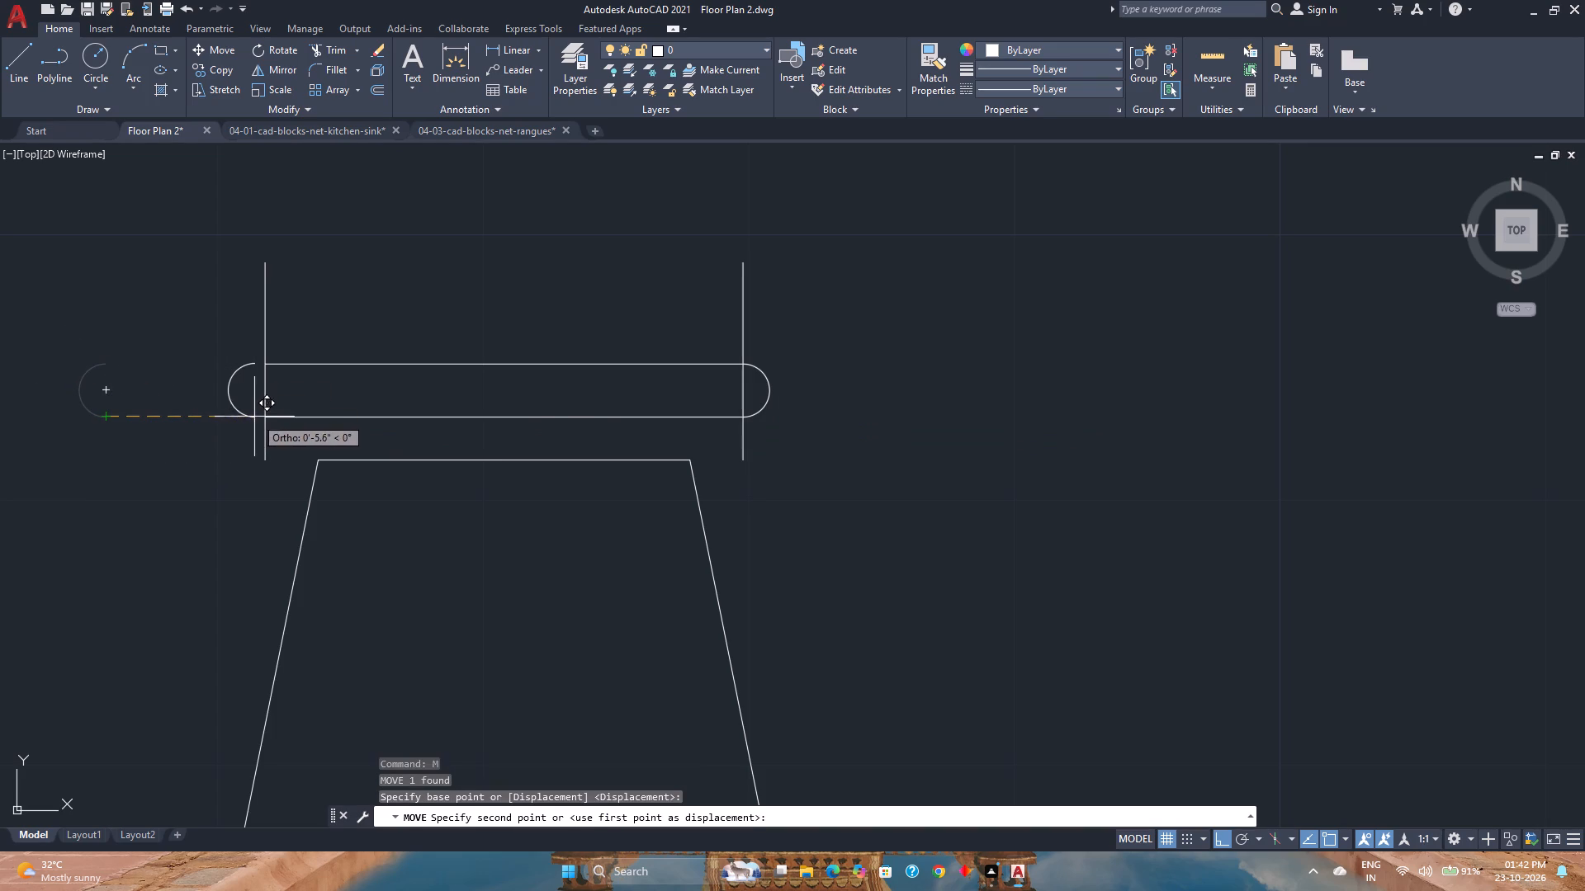
{"action": "left_click", "coordinate": [263, 418]}
{"action": "key", "text": "Escape"}
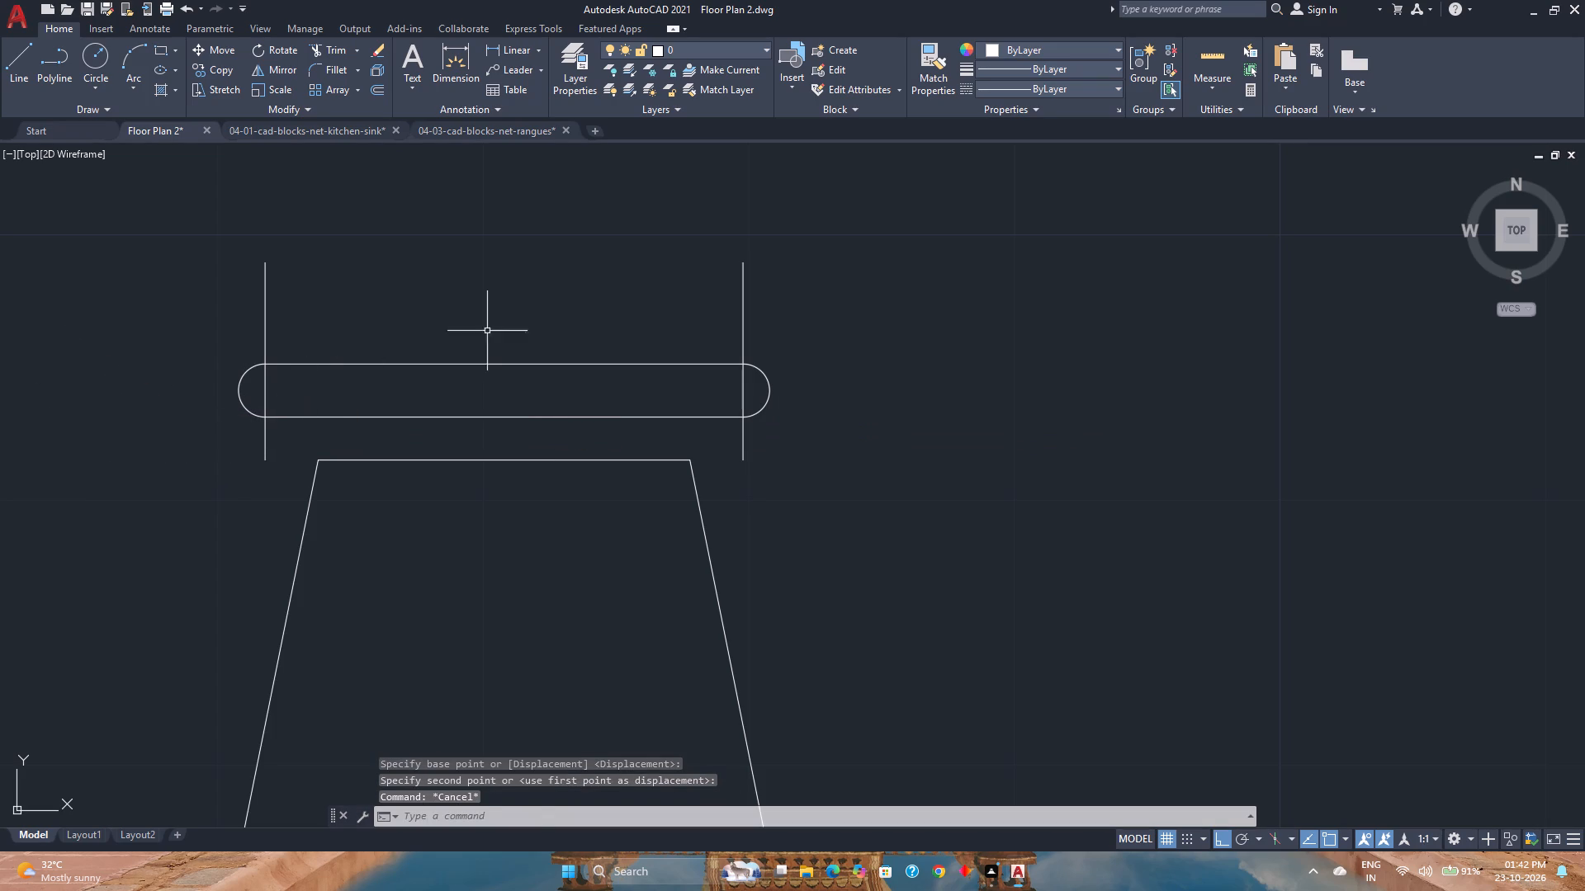
Delete the two vertical construction lines crossing the bar's ends.
{"action": "left_click", "coordinate": [782, 295]}
{"action": "left_click", "coordinate": [131, 295]}
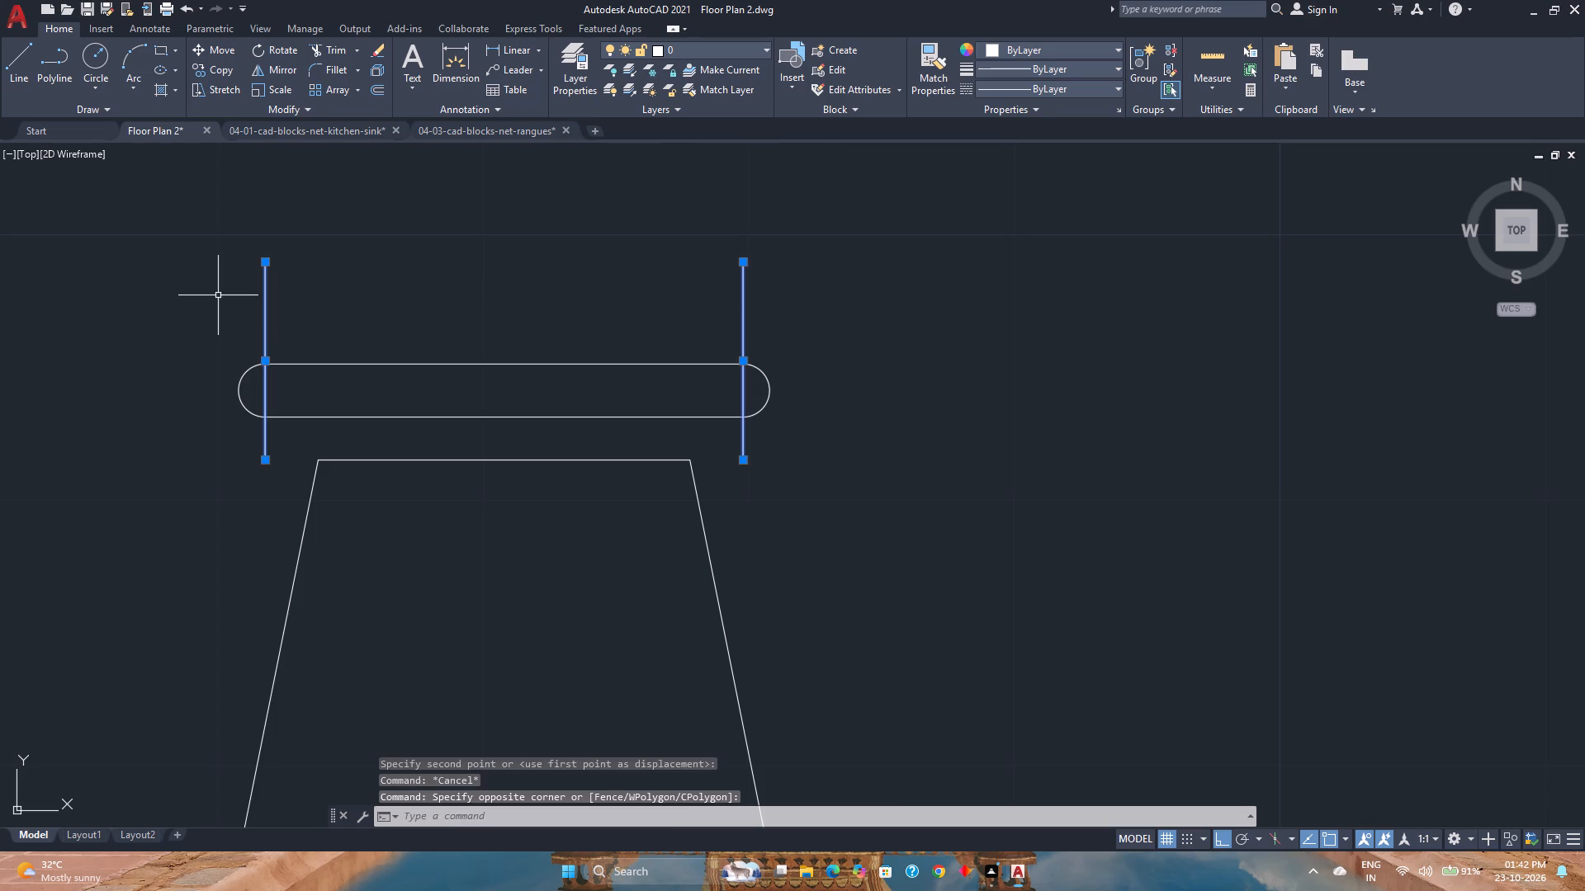
{"action": "key", "text": "Delete"}
Join the bar's upper and lower edges and its two end arcs into one polyline.
{"action": "left_click", "coordinate": [864, 441]}
{"action": "left_click", "coordinate": [6, 287]}
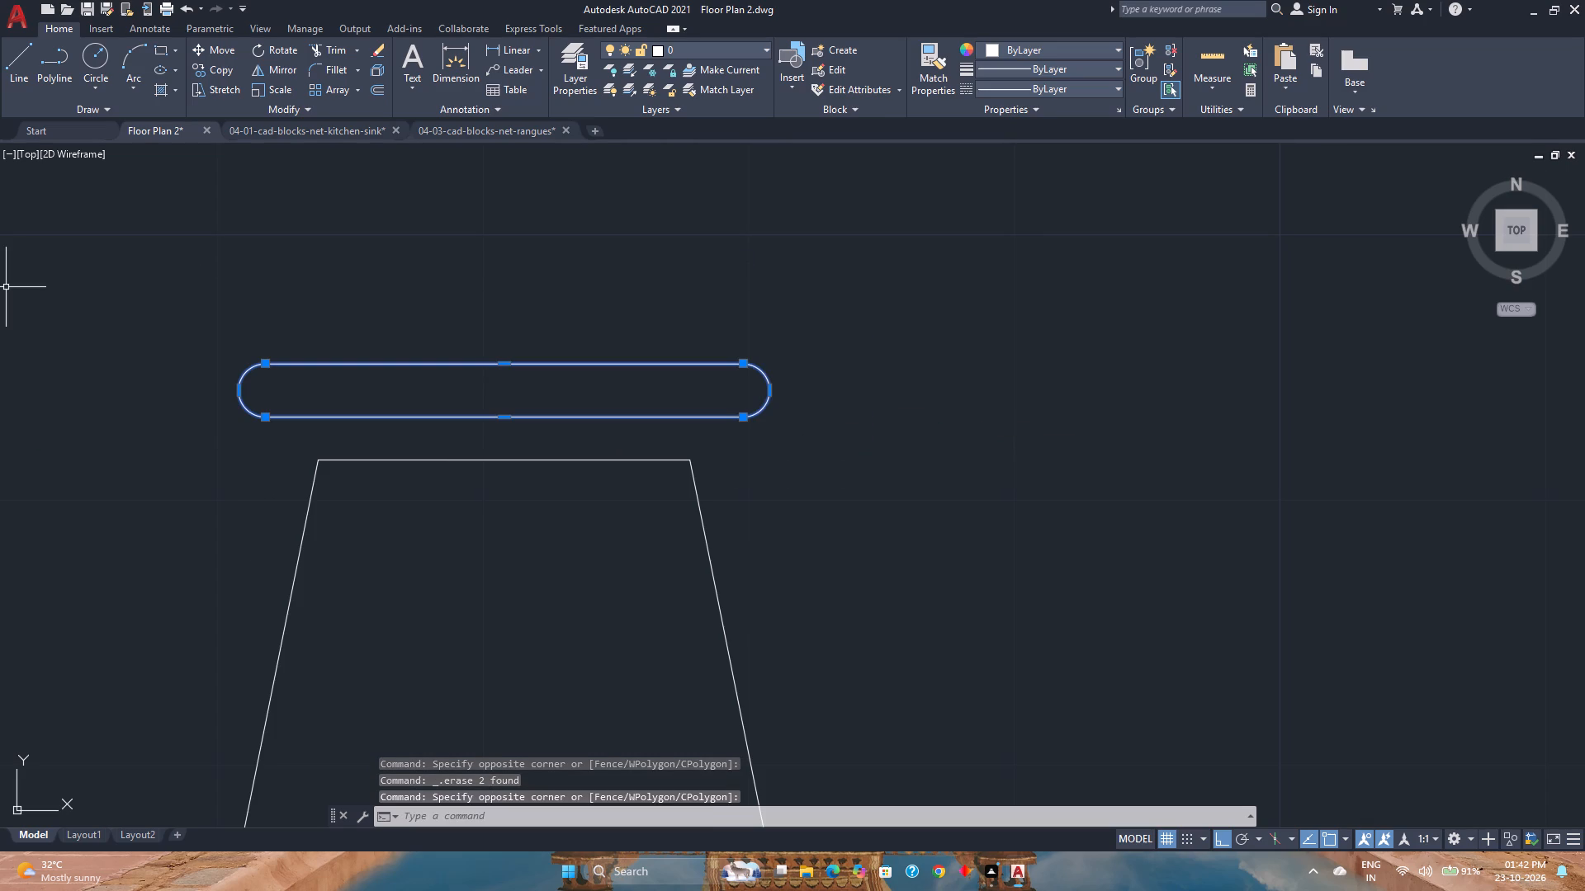
{"action": "key", "text": "j"}
{"action": "key", "text": "Return"}
Select the rounded bar and the trapezoid together.
{"action": "scroll", "coordinate": [51, 309], "scroll_direction": "down", "scroll_amount": 1}
{"action": "scroll", "coordinate": [244, 413], "scroll_direction": "down", "scroll_amount": 3}
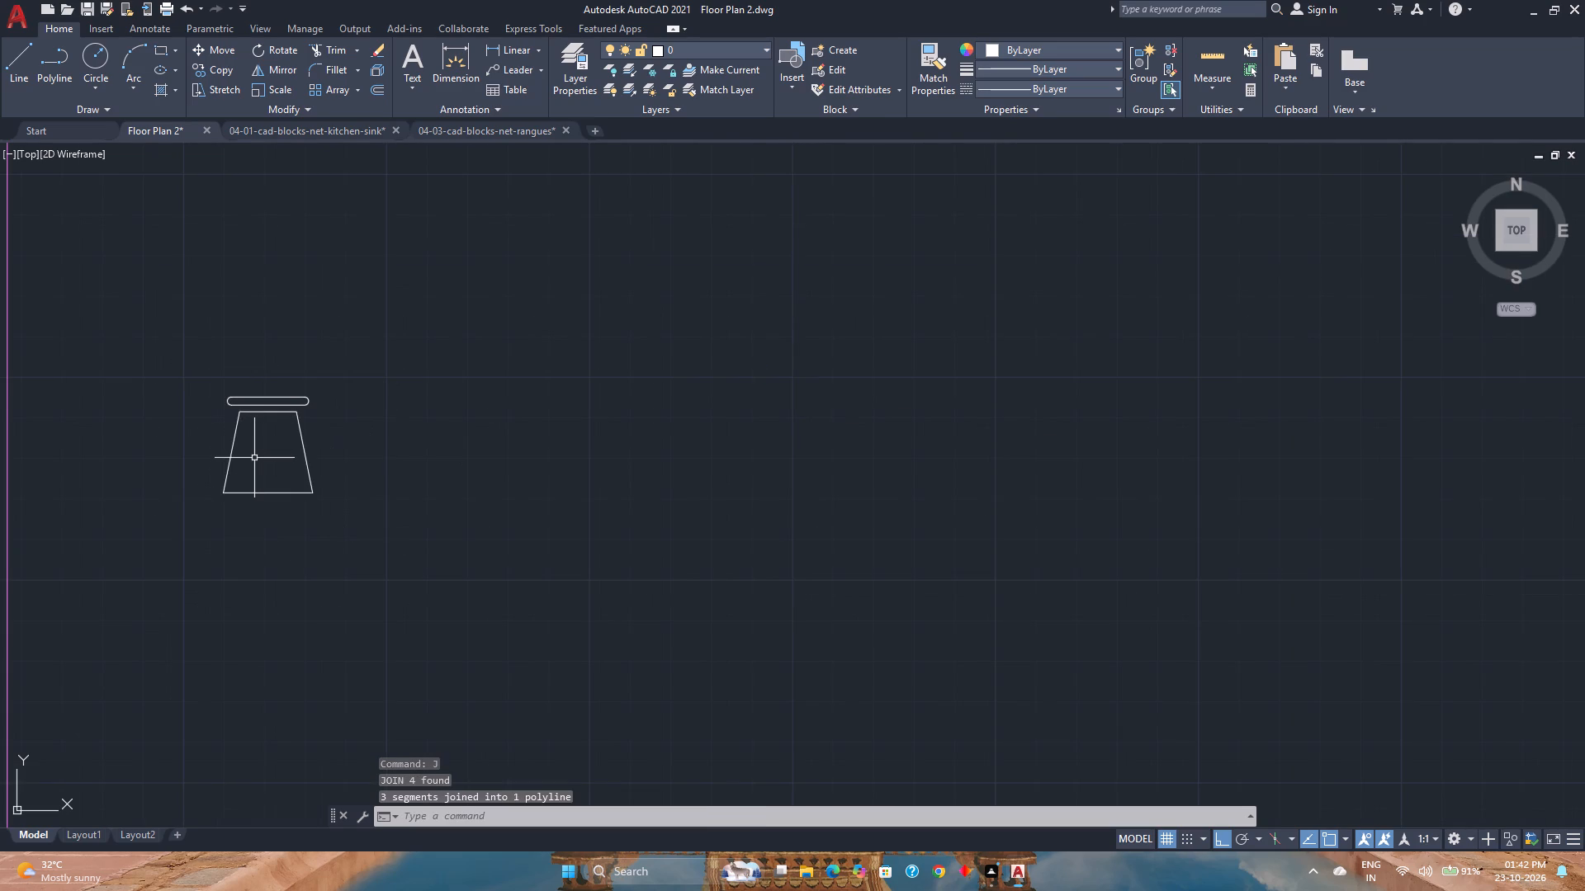
{"action": "middle_click_drag", "start_coordinate": [252, 459], "coordinate": [490, 455]}
{"action": "left_click", "coordinate": [619, 548]}
{"action": "left_click", "coordinate": [409, 342]}
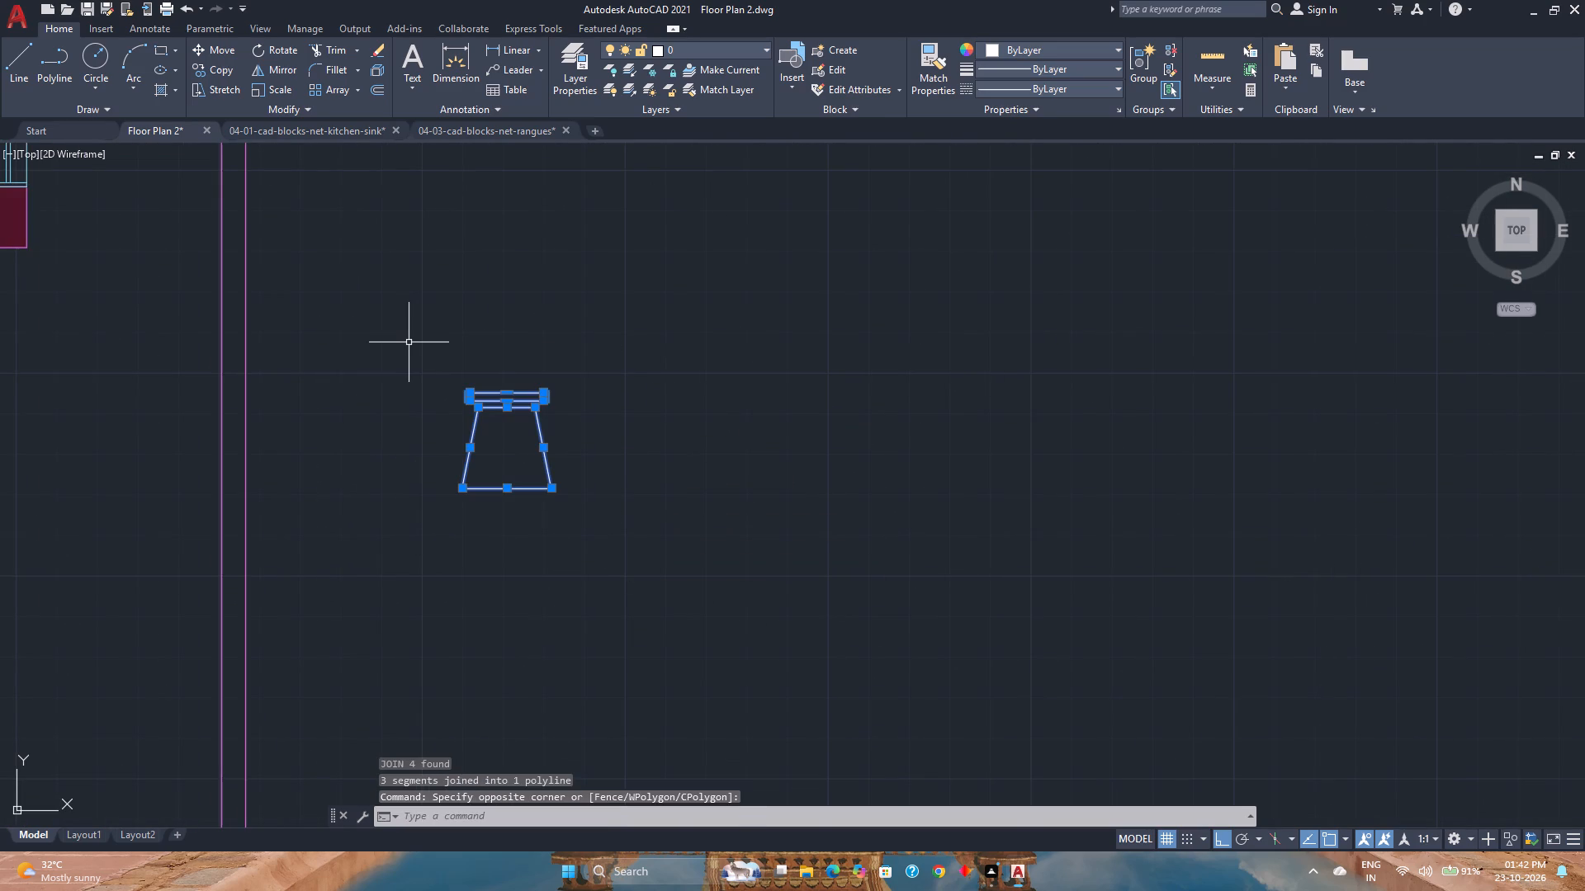
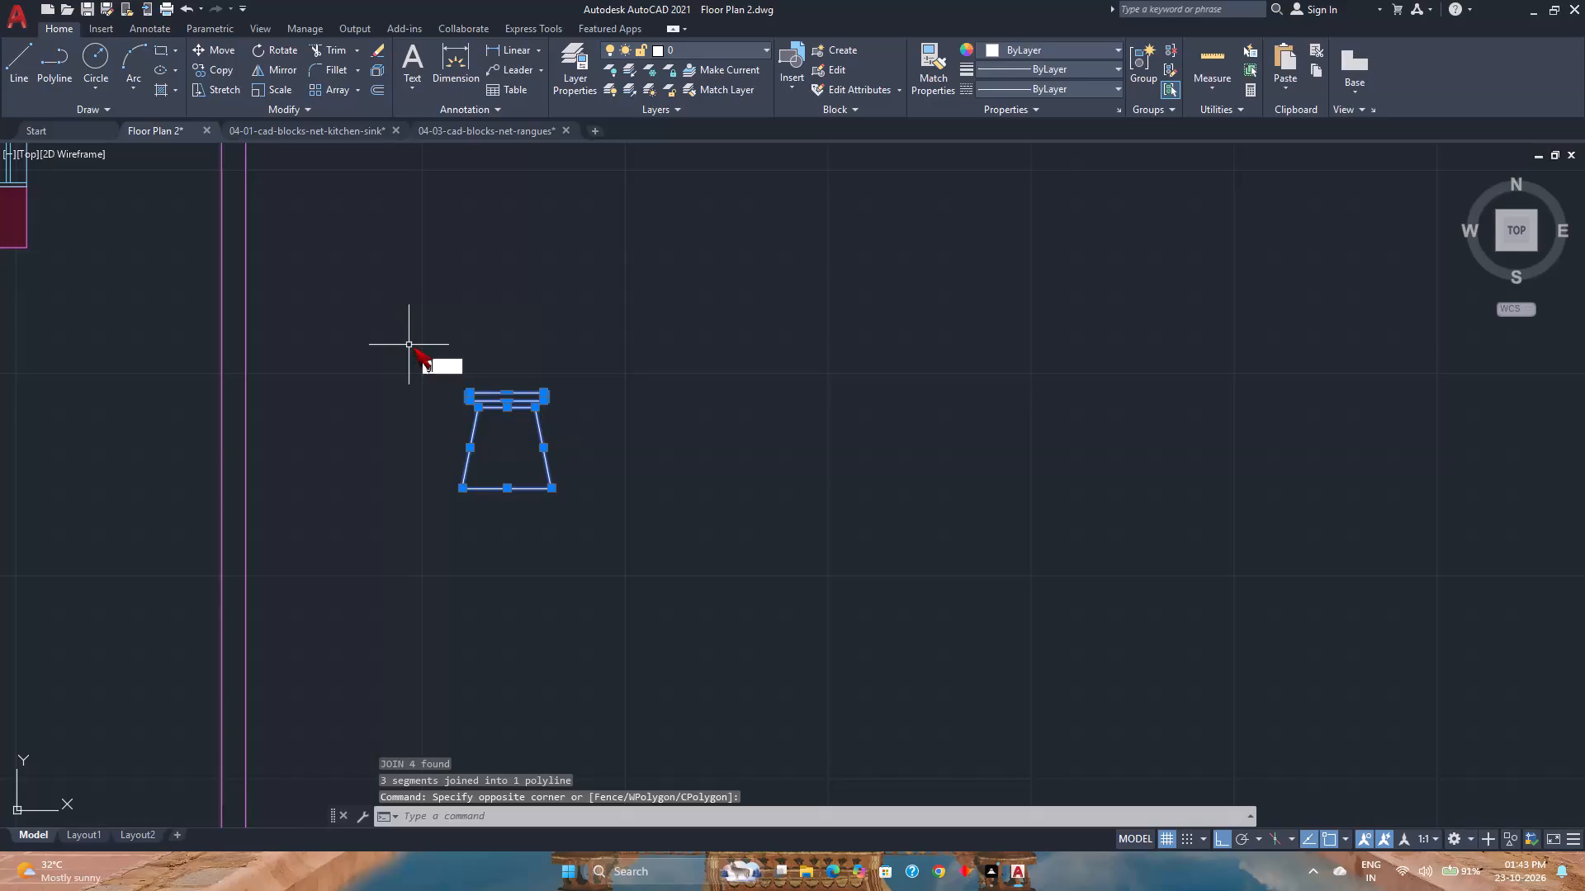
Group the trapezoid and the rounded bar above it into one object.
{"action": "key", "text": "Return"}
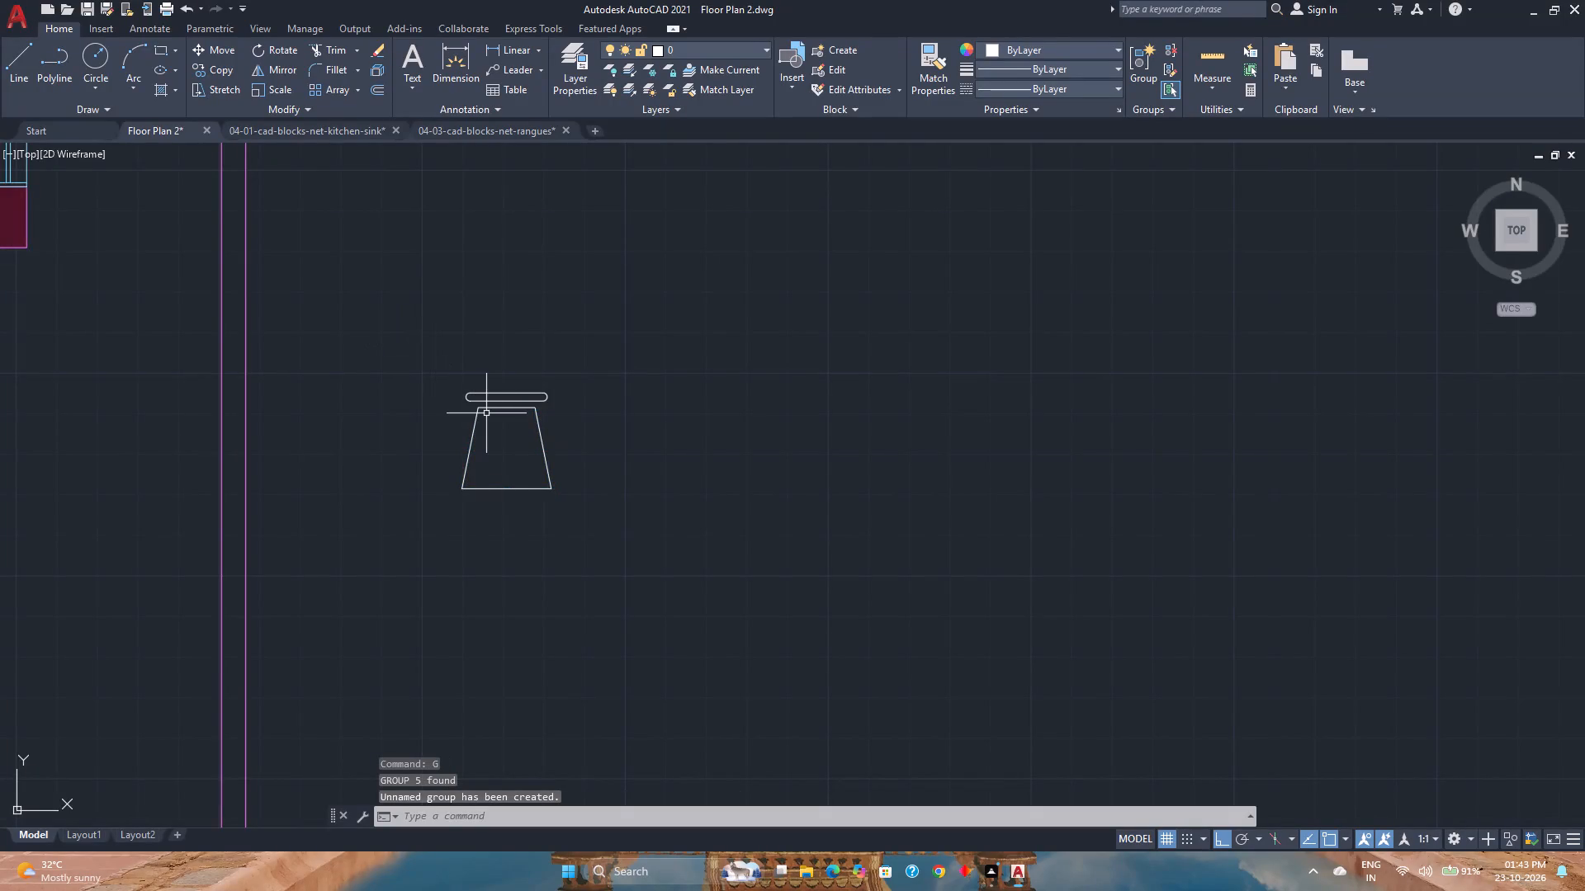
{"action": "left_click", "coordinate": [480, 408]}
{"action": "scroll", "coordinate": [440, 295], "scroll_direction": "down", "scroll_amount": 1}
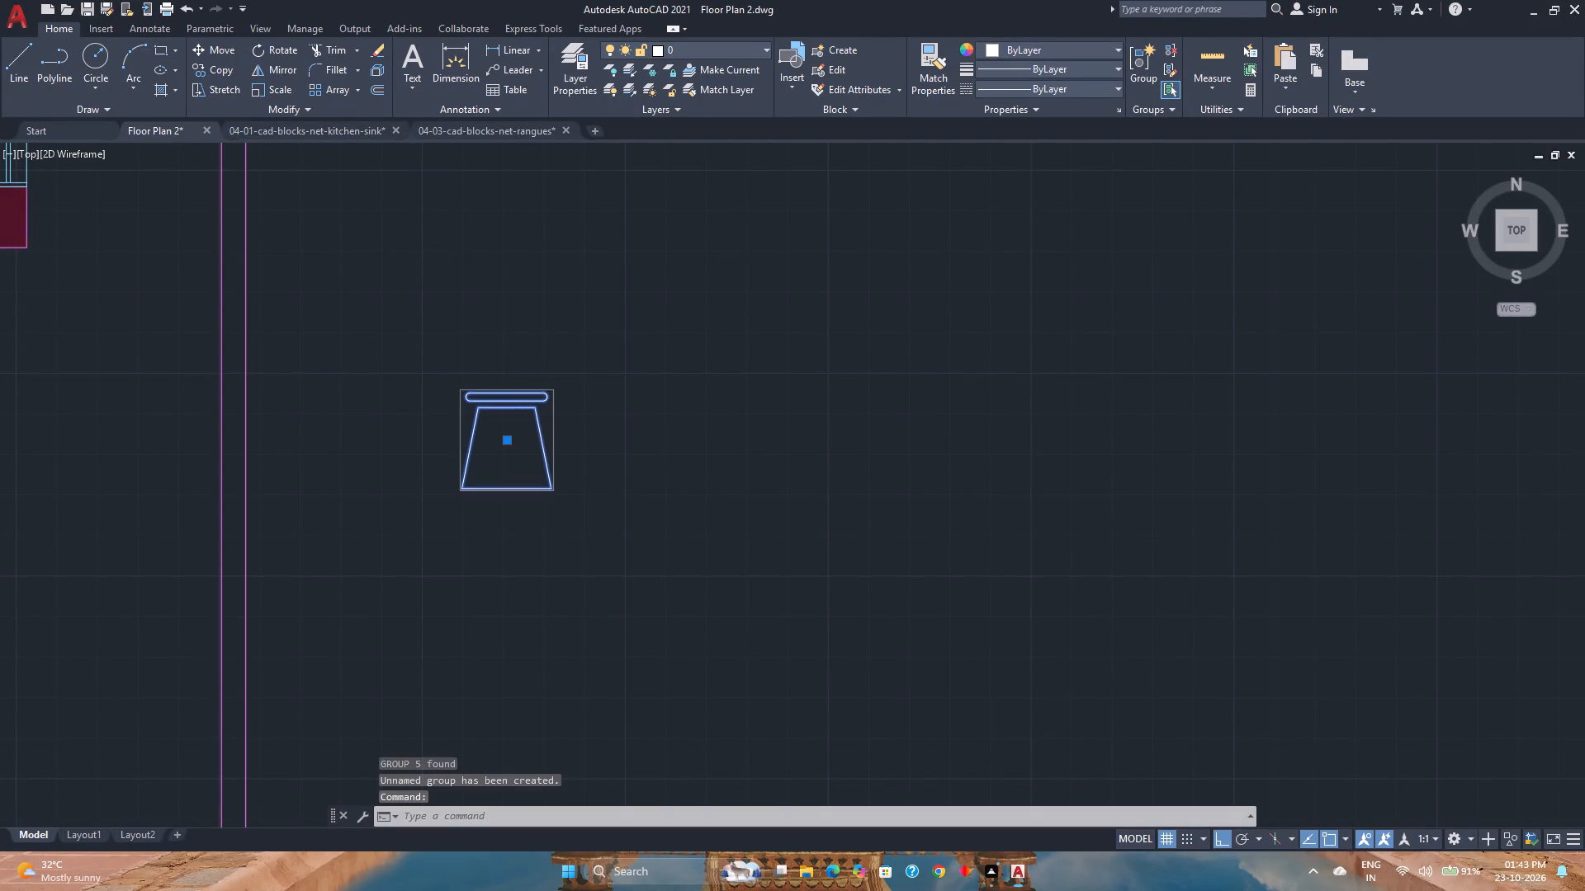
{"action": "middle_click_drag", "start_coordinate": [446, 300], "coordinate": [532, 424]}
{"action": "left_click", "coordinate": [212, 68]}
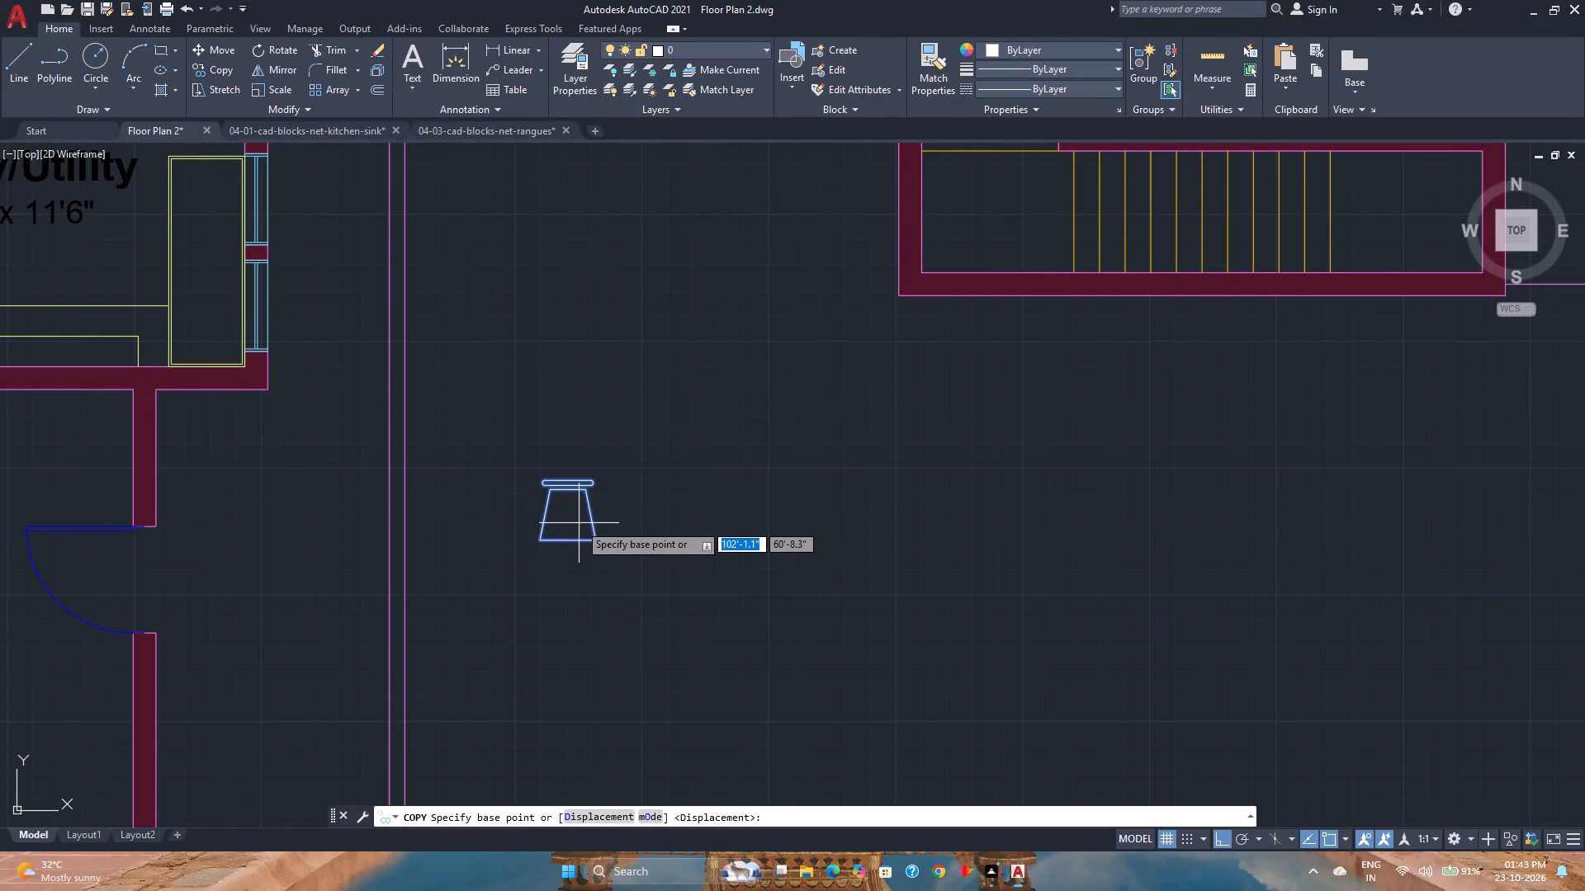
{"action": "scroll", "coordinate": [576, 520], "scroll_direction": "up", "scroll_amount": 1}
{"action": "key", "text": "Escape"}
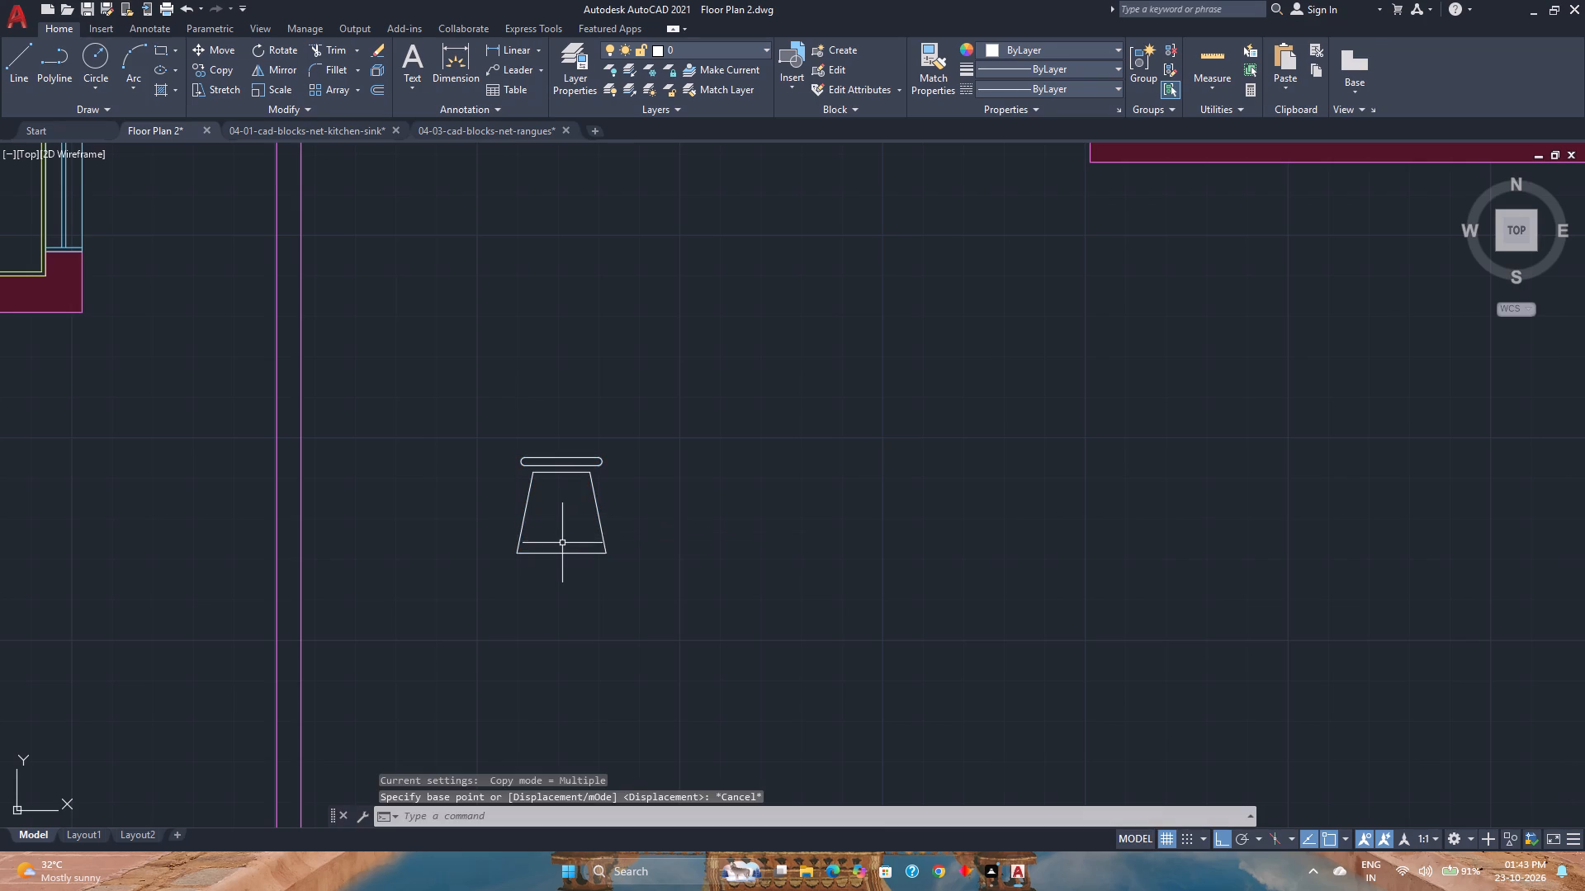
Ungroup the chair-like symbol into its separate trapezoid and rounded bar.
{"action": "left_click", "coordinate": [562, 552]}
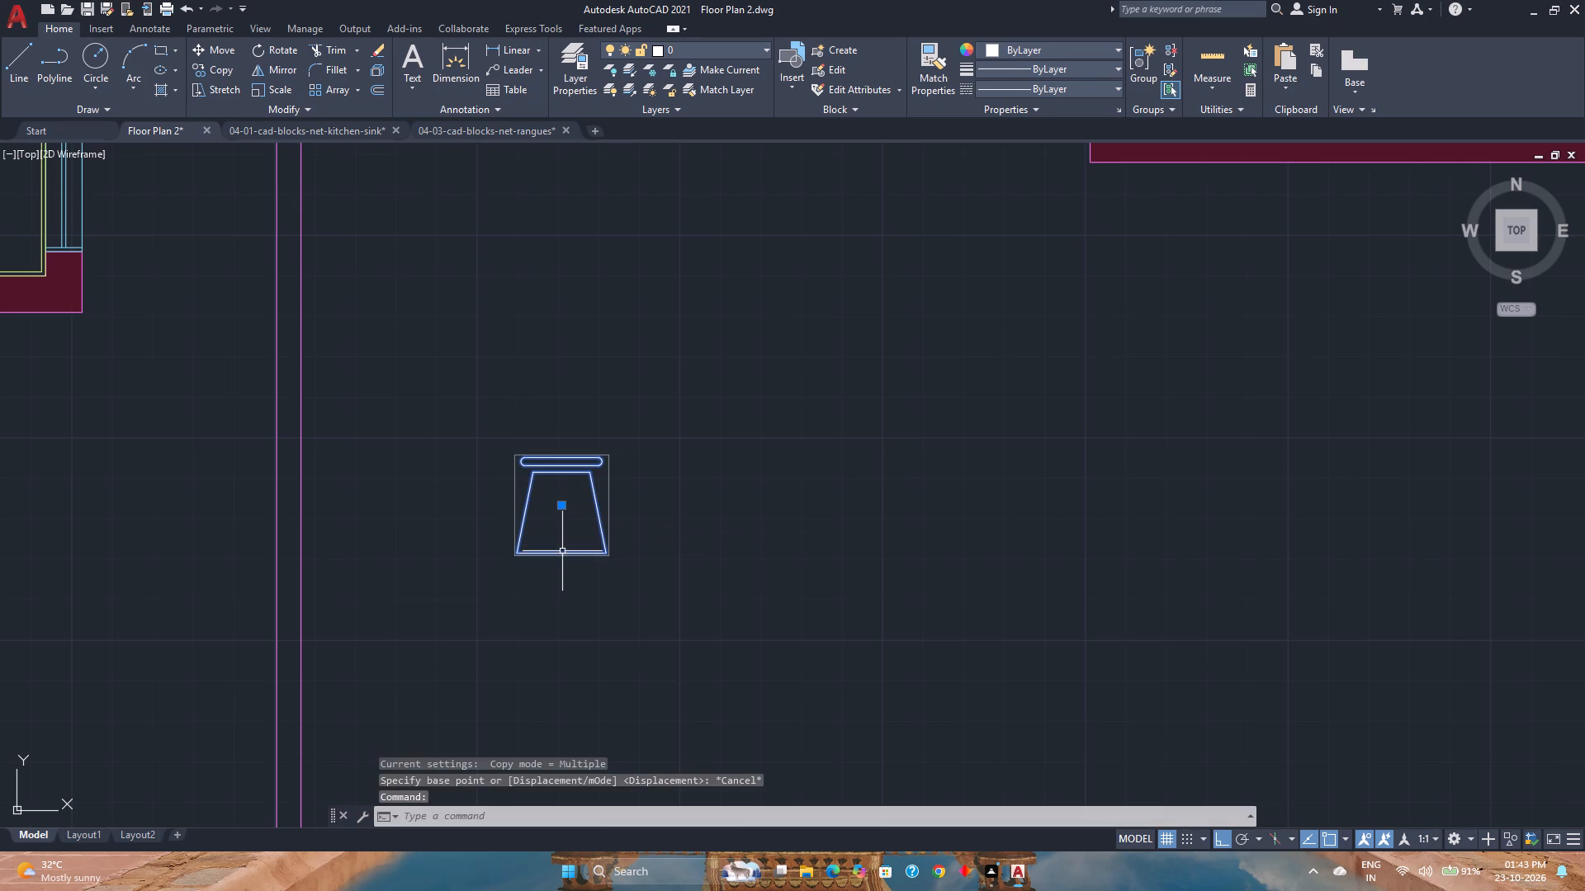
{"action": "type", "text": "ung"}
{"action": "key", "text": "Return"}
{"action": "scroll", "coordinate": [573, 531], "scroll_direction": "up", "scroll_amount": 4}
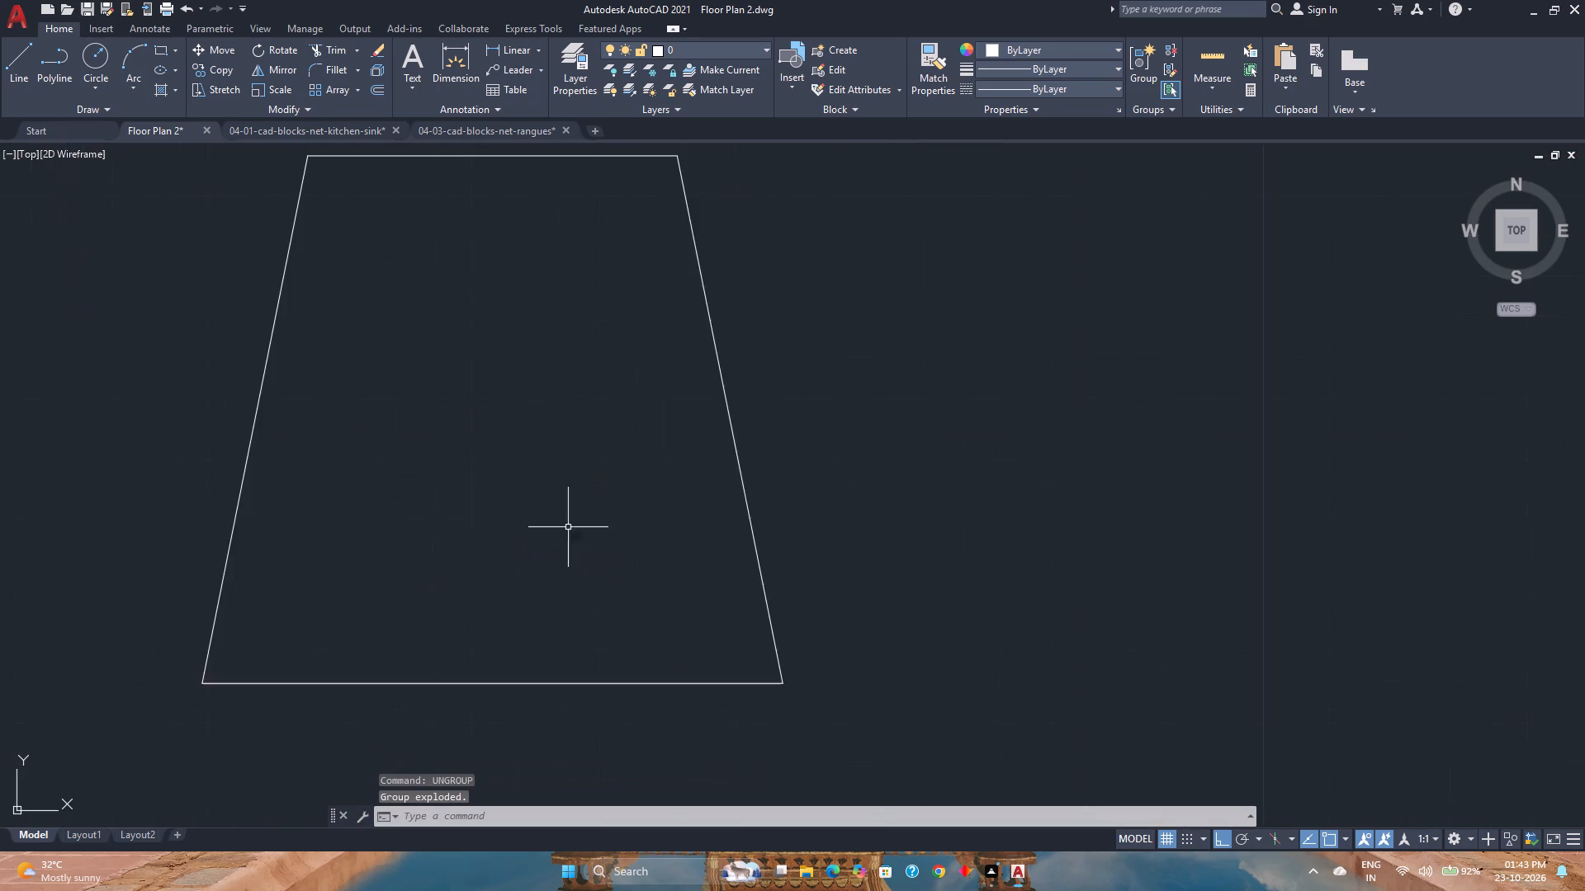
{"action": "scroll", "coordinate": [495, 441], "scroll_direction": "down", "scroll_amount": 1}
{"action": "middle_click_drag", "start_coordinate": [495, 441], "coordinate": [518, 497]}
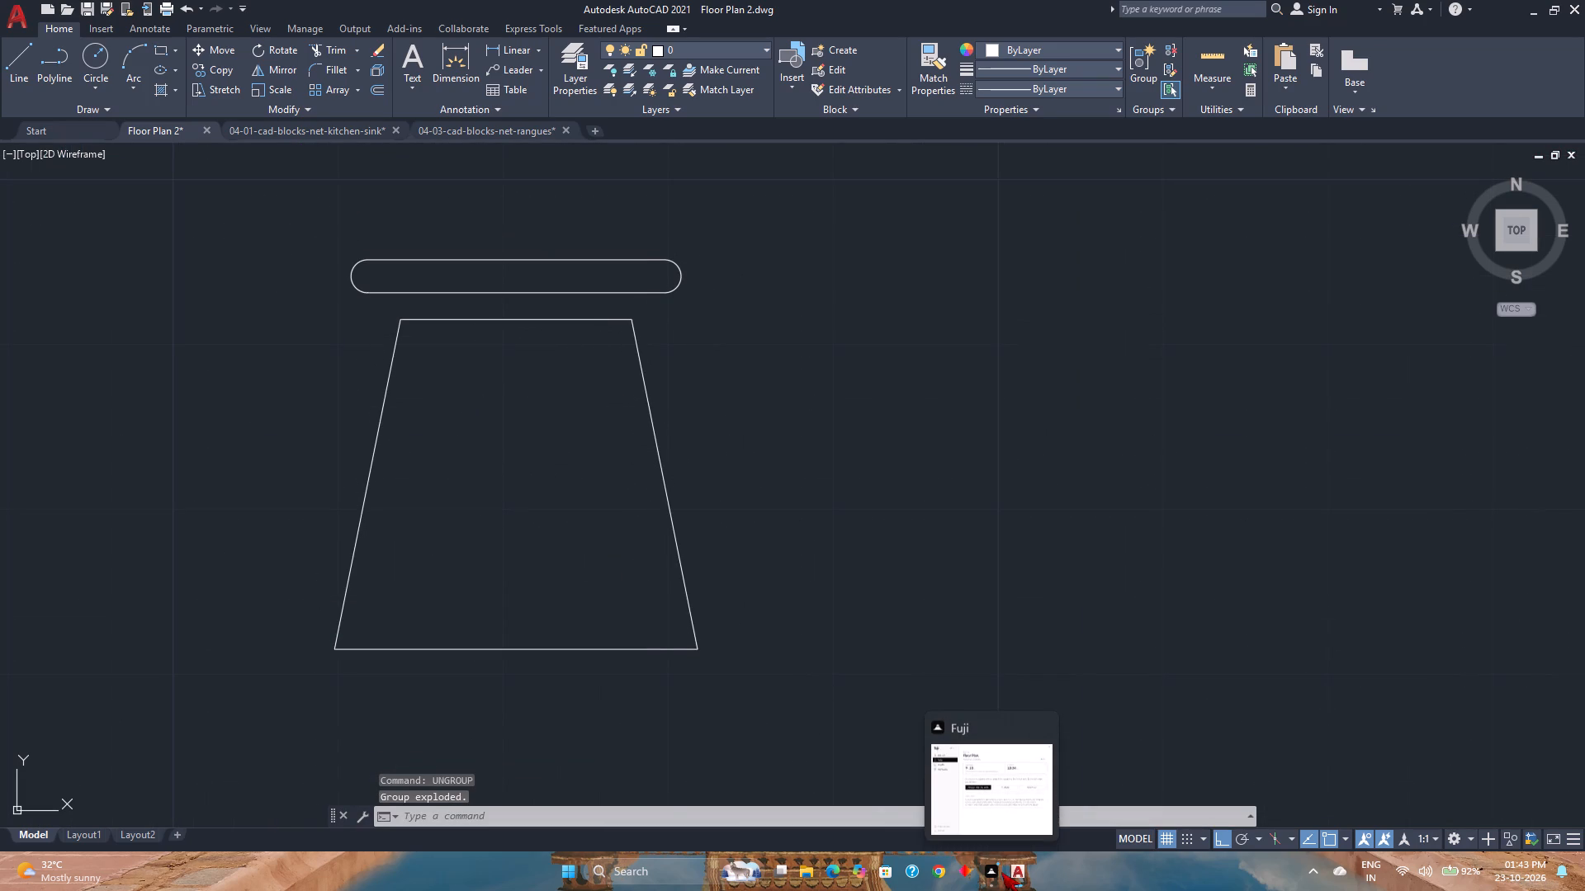
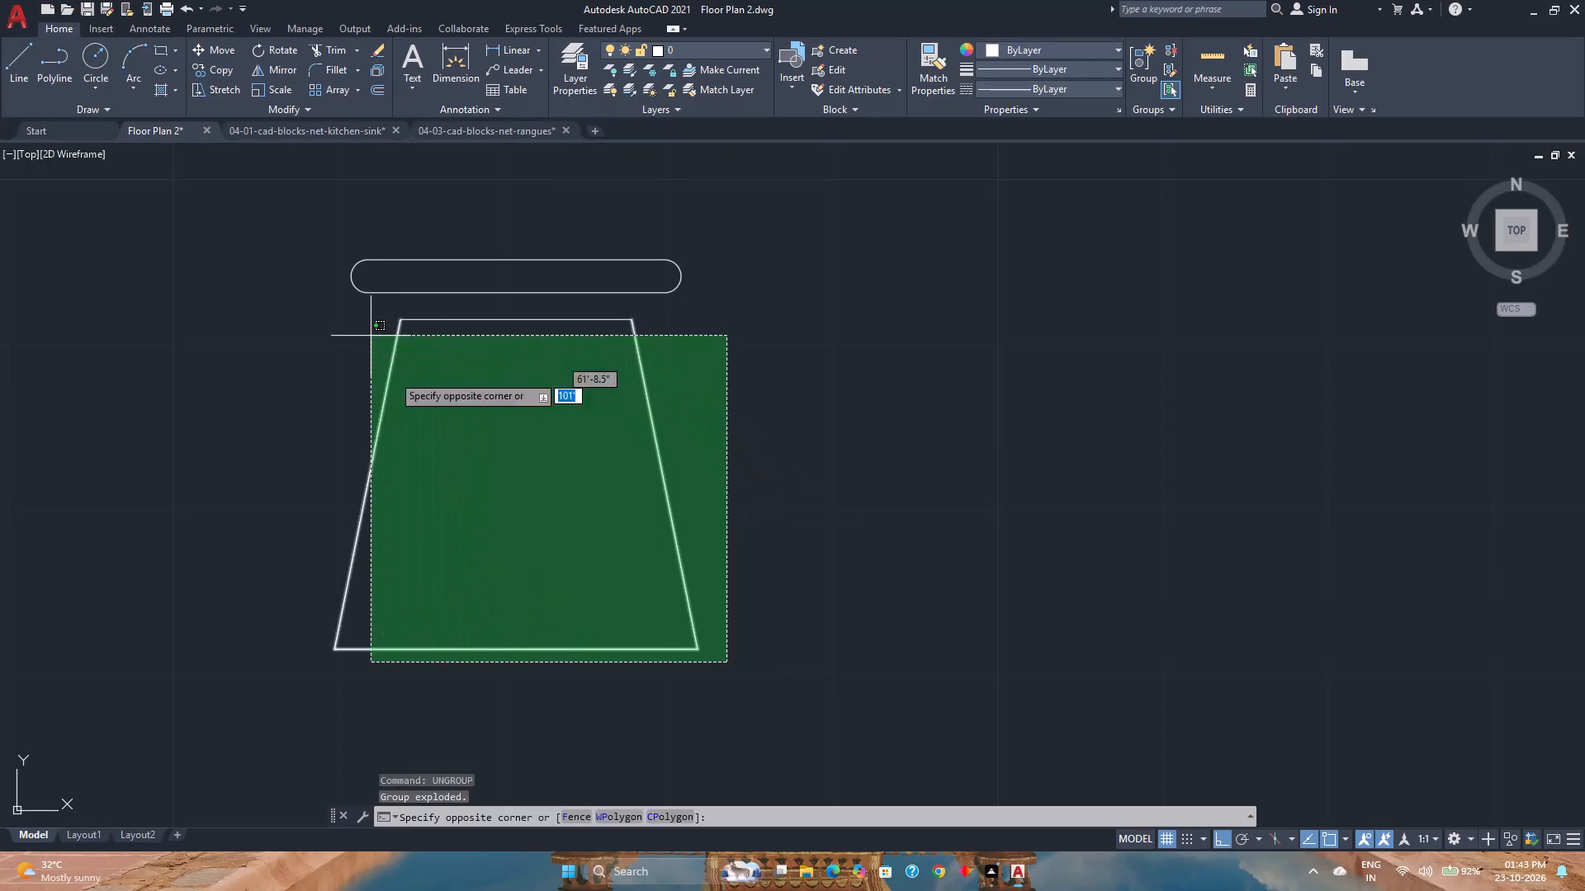
Fillet the two corners at the trapezoid's wide base with a 2-inch radius.
{"action": "left_click", "coordinate": [832, 629]}
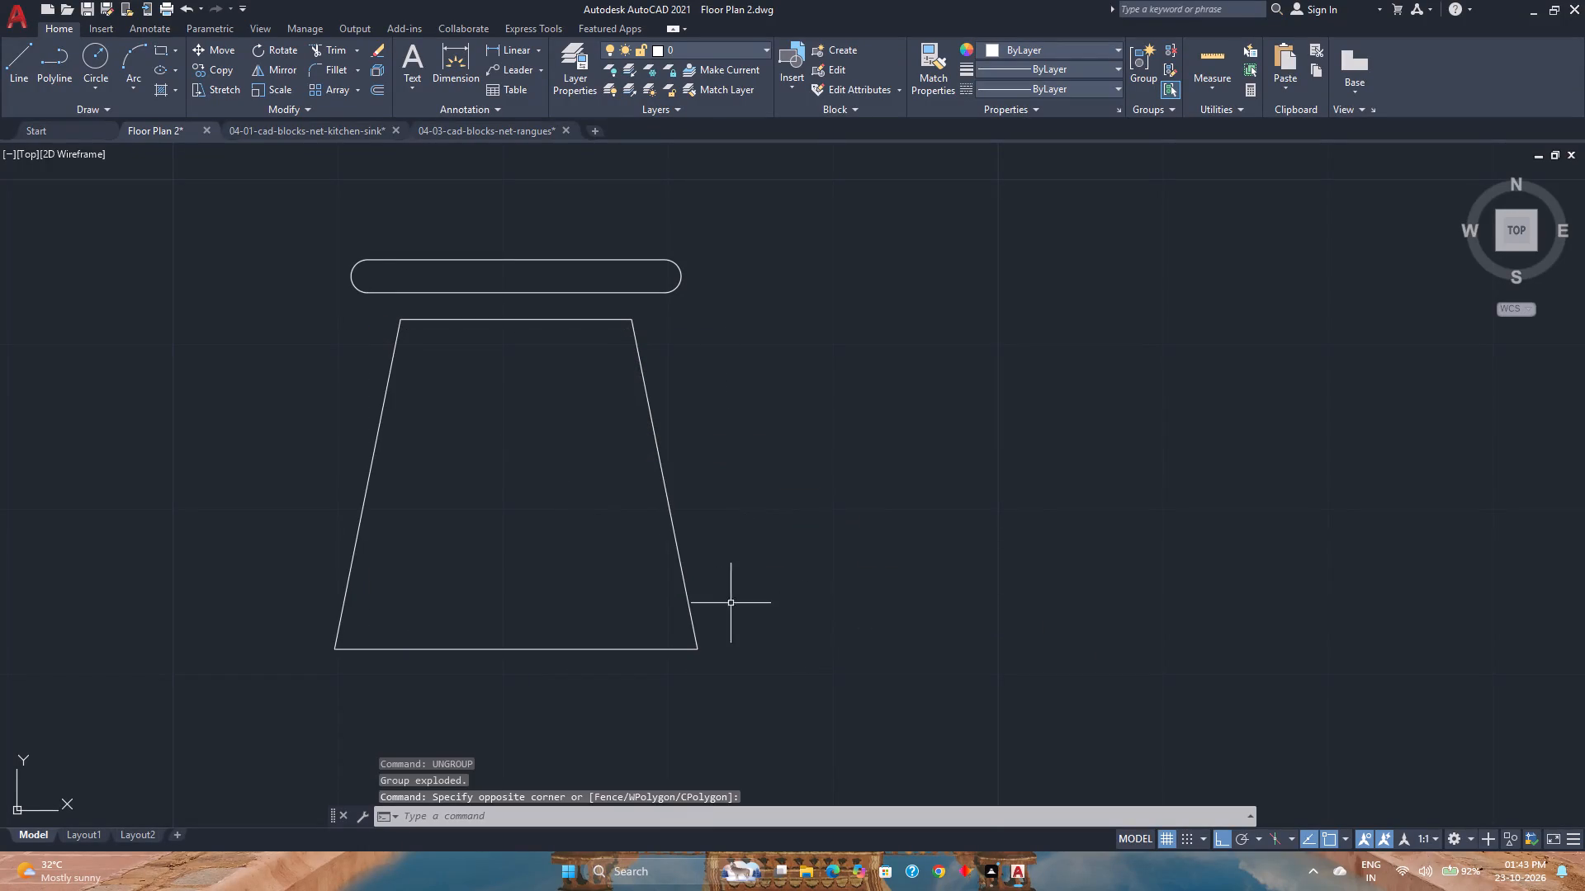
{"action": "left_click", "coordinate": [315, 71]}
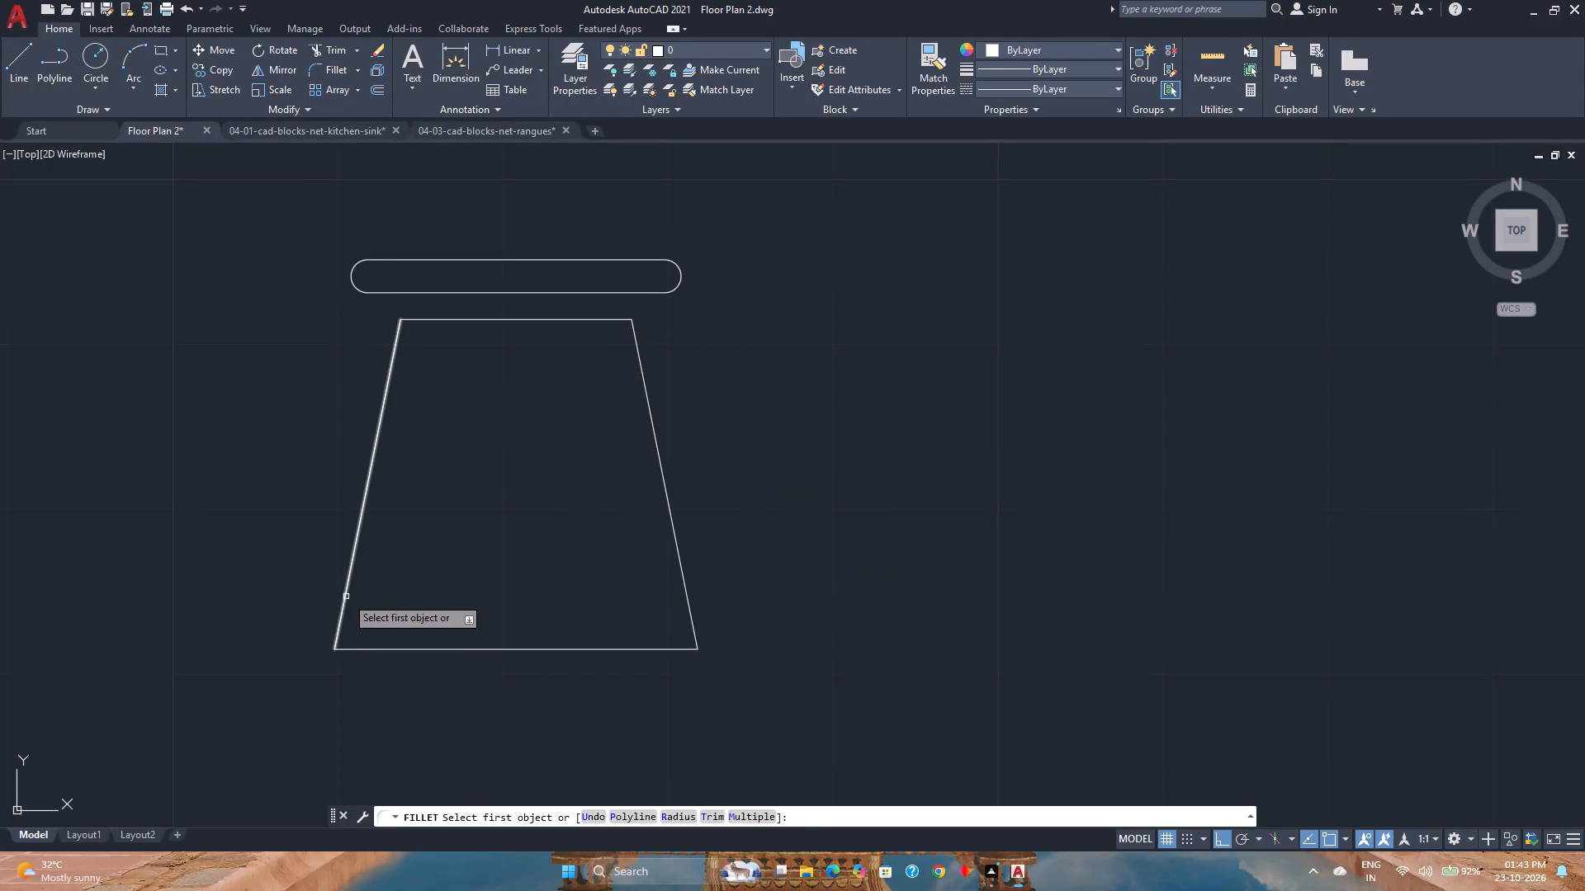
{"action": "left_click", "coordinate": [346, 596]}
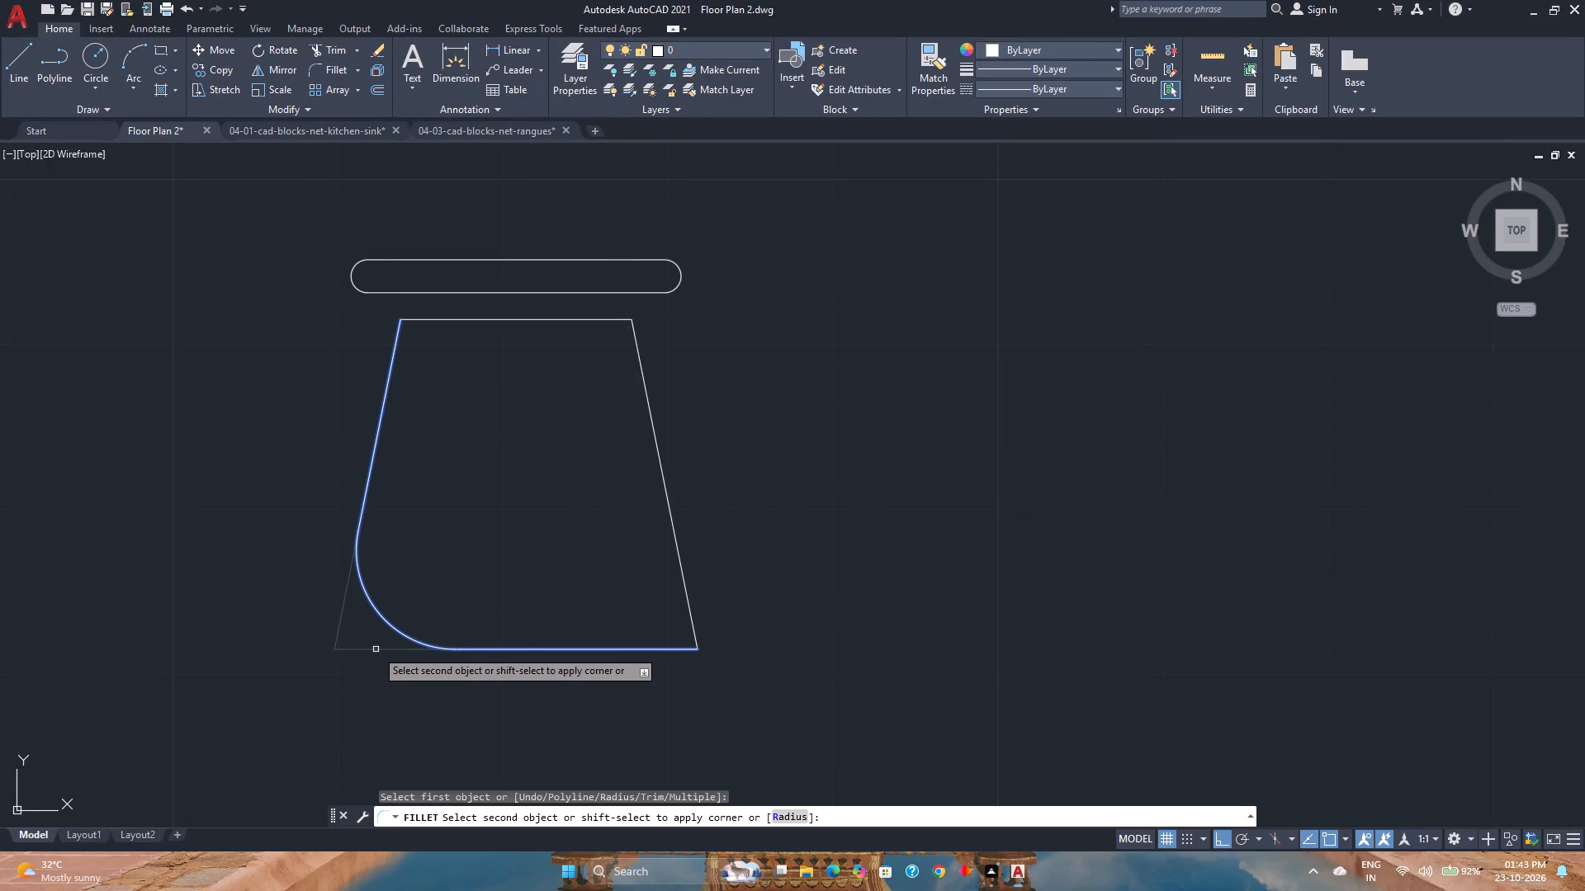
{"action": "left_click", "coordinate": [798, 817]}
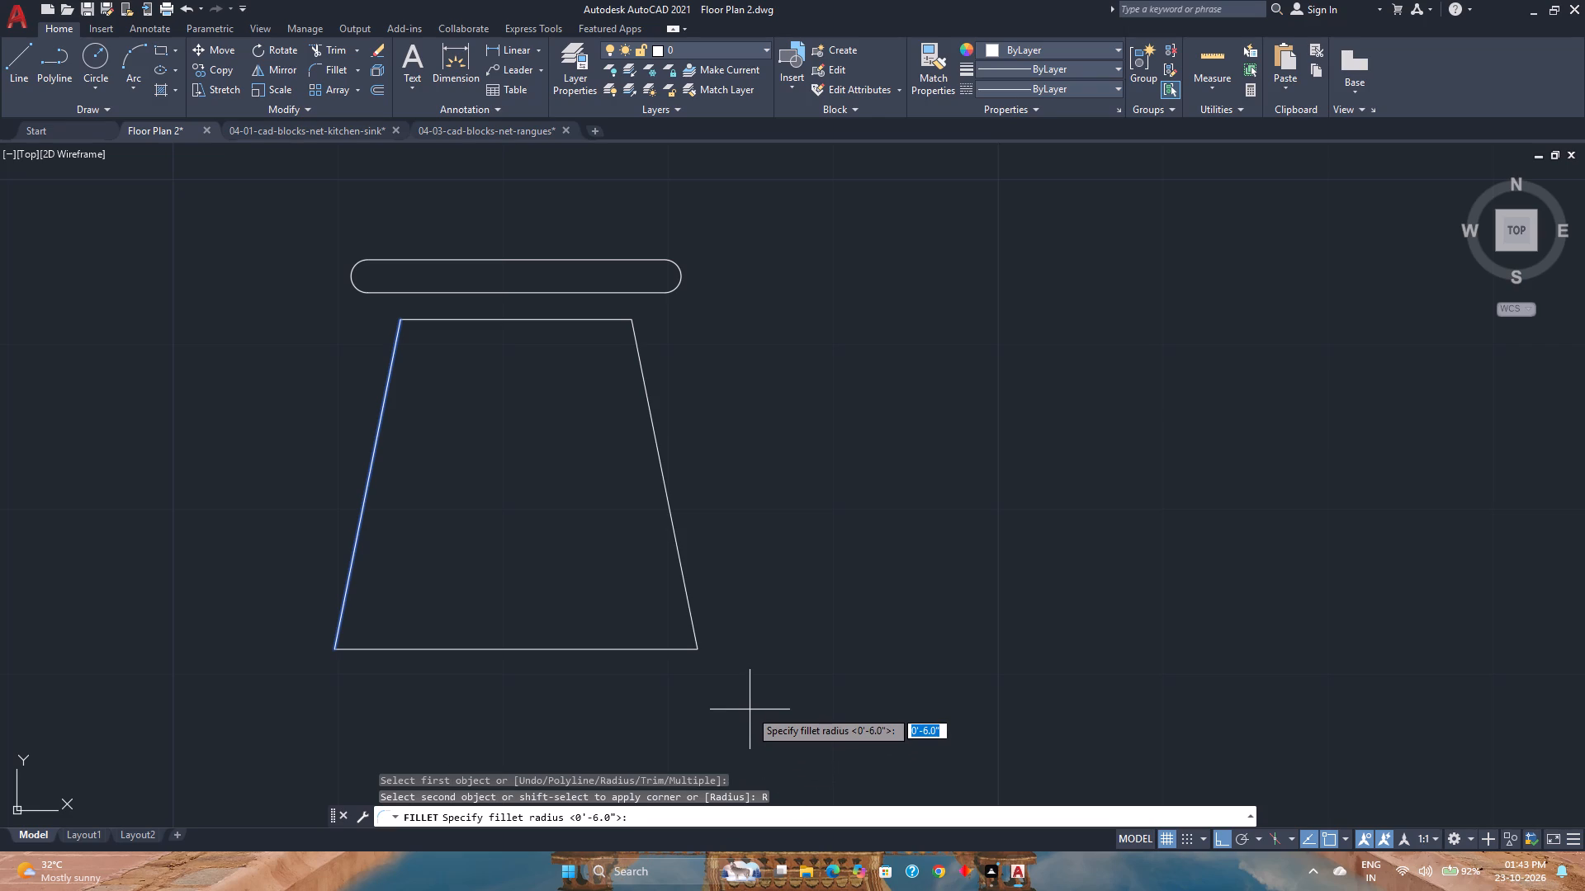
{"action": "key", "text": "2"}
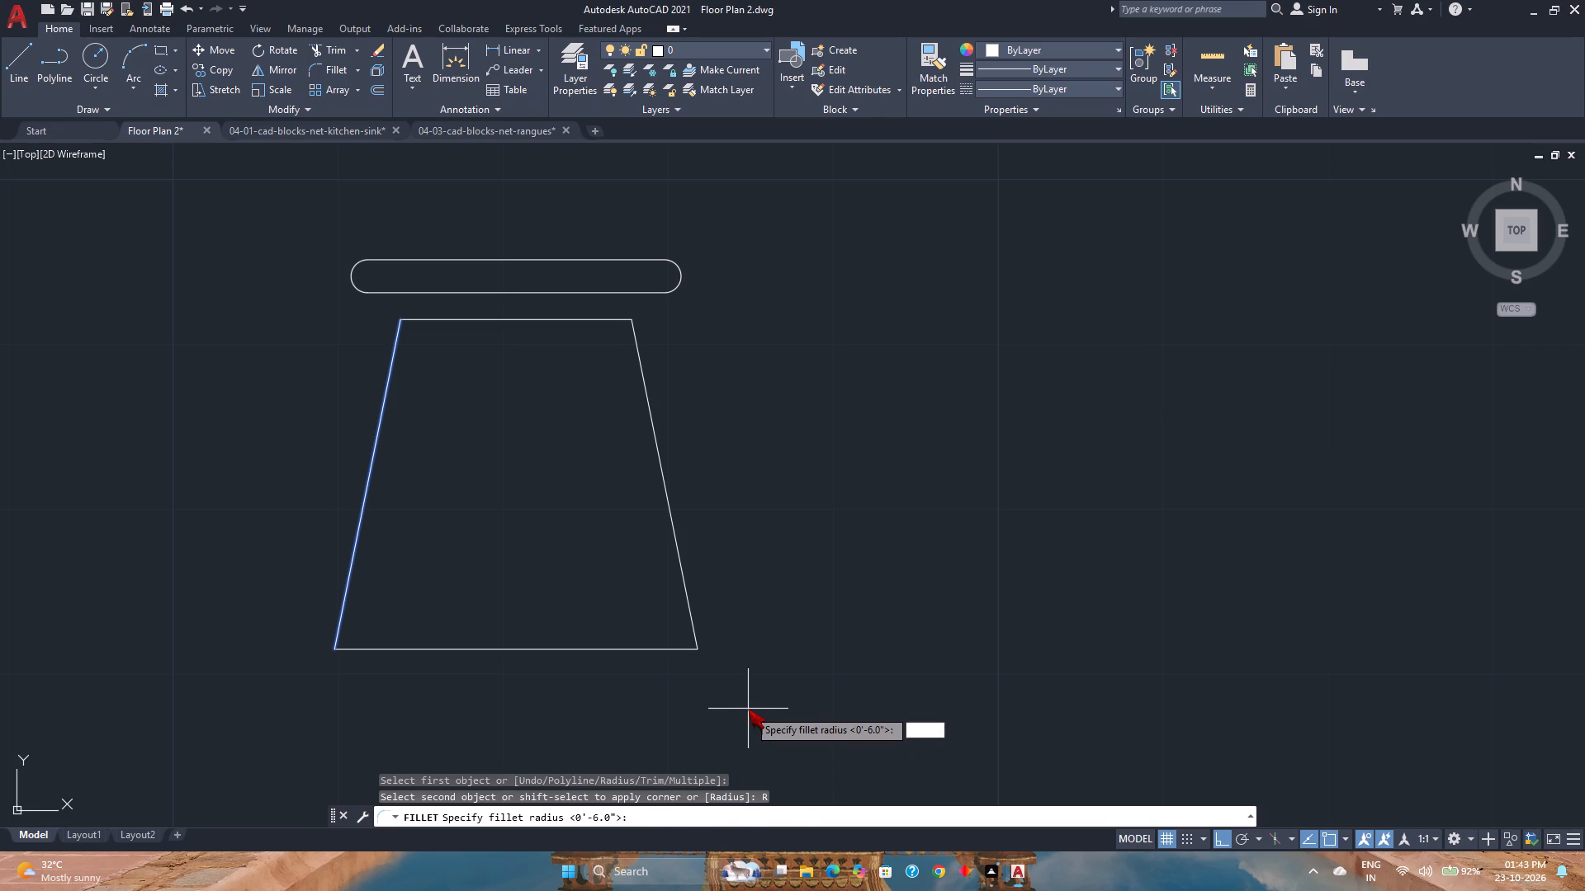
{"action": "key", "text": "Return"}
{"action": "left_click", "coordinate": [412, 652]}
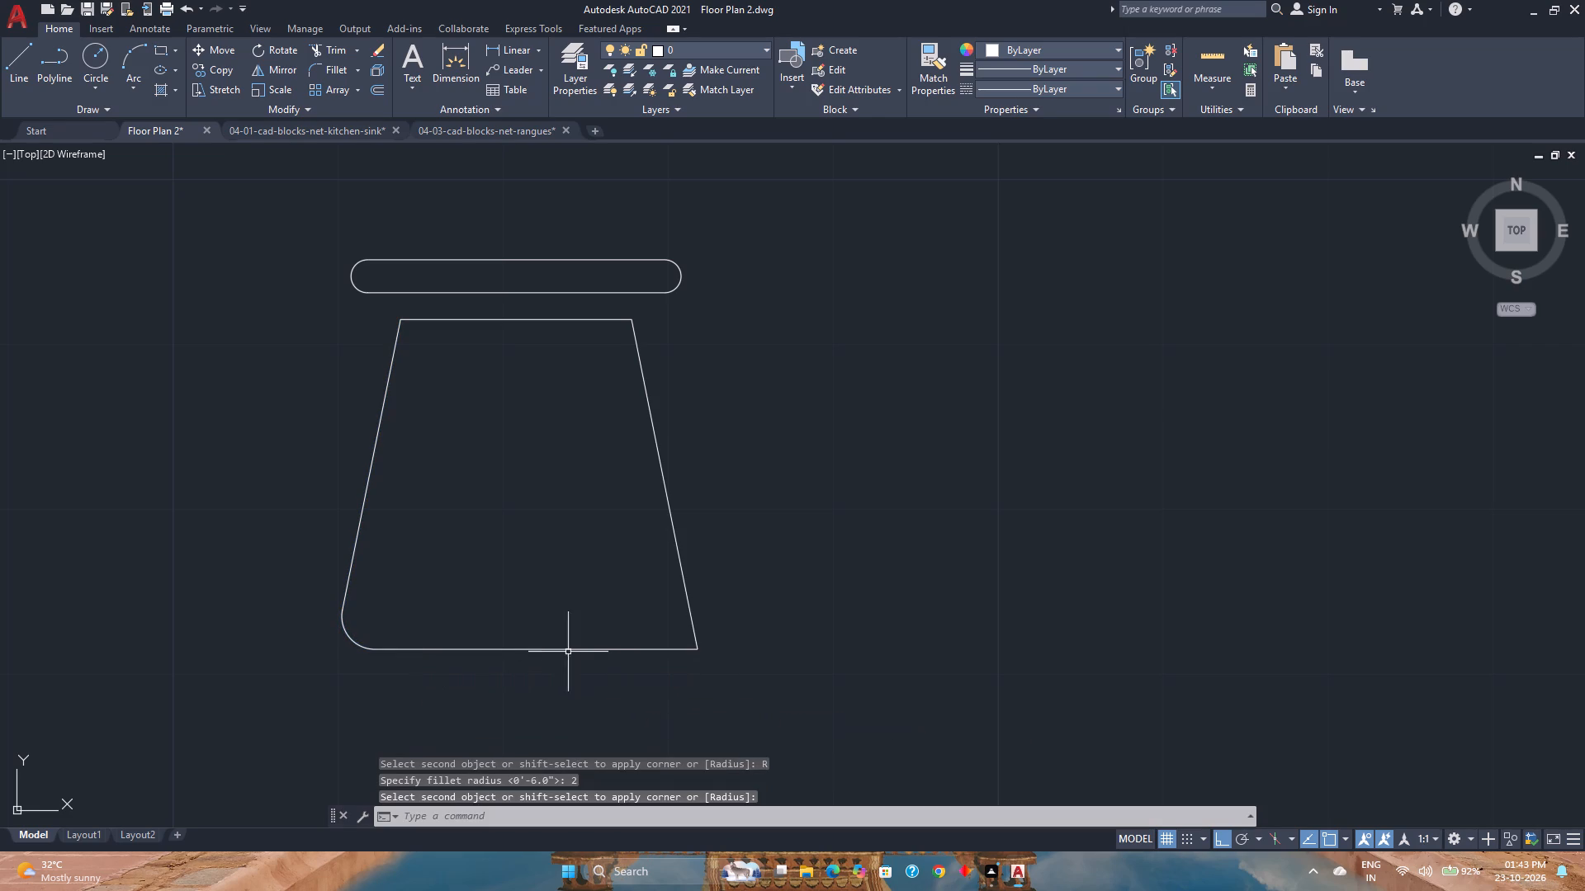
{"action": "key", "text": "space"}
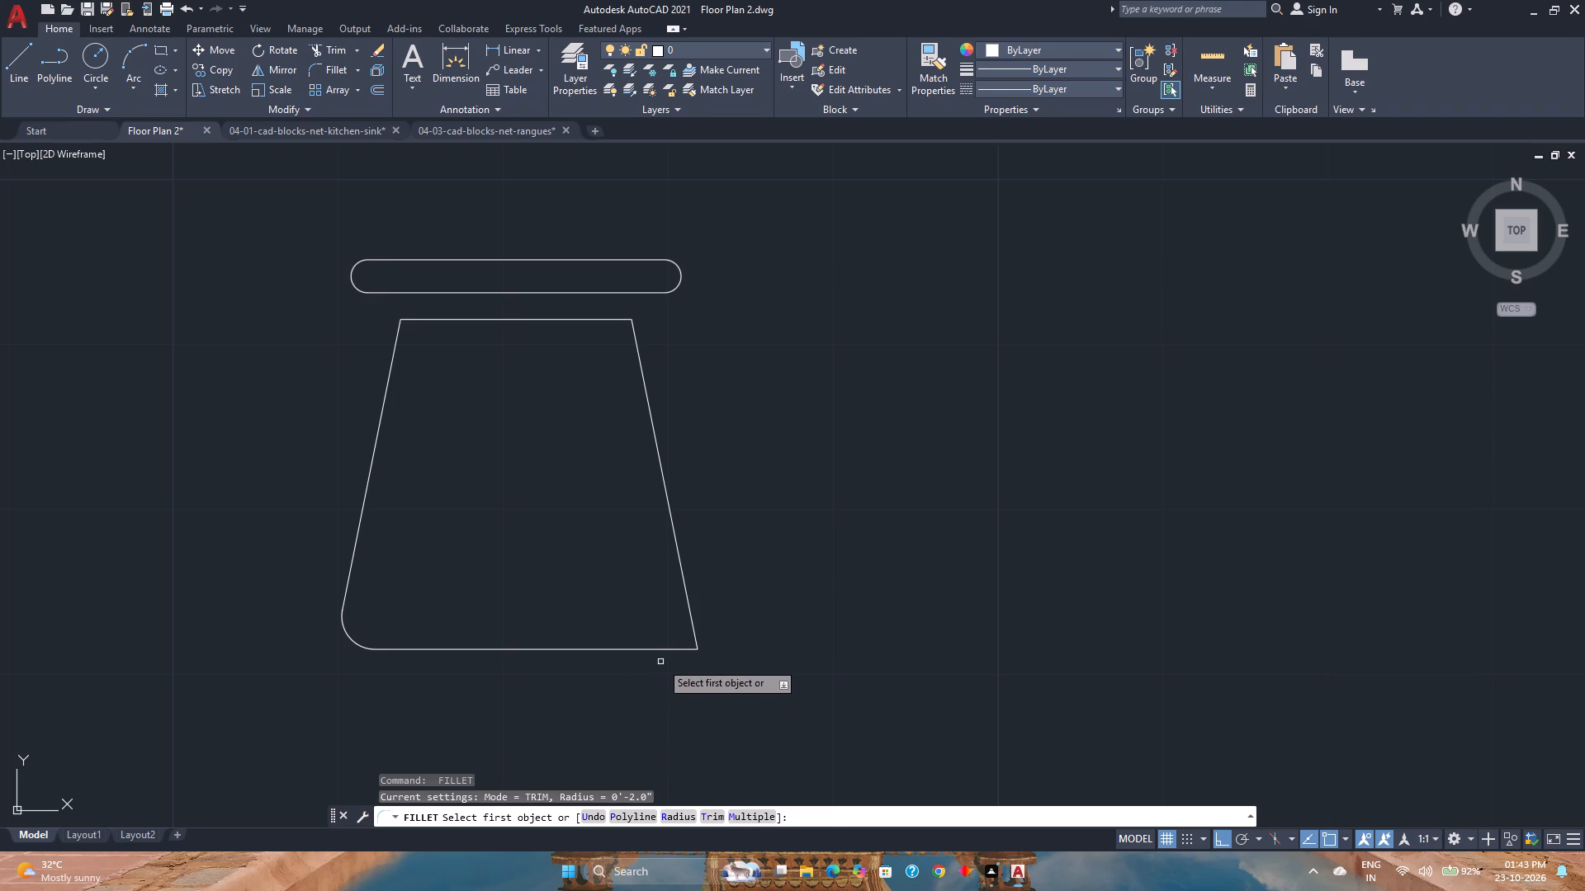
{"action": "left_click", "coordinate": [658, 648]}
{"action": "left_click", "coordinate": [690, 613]}
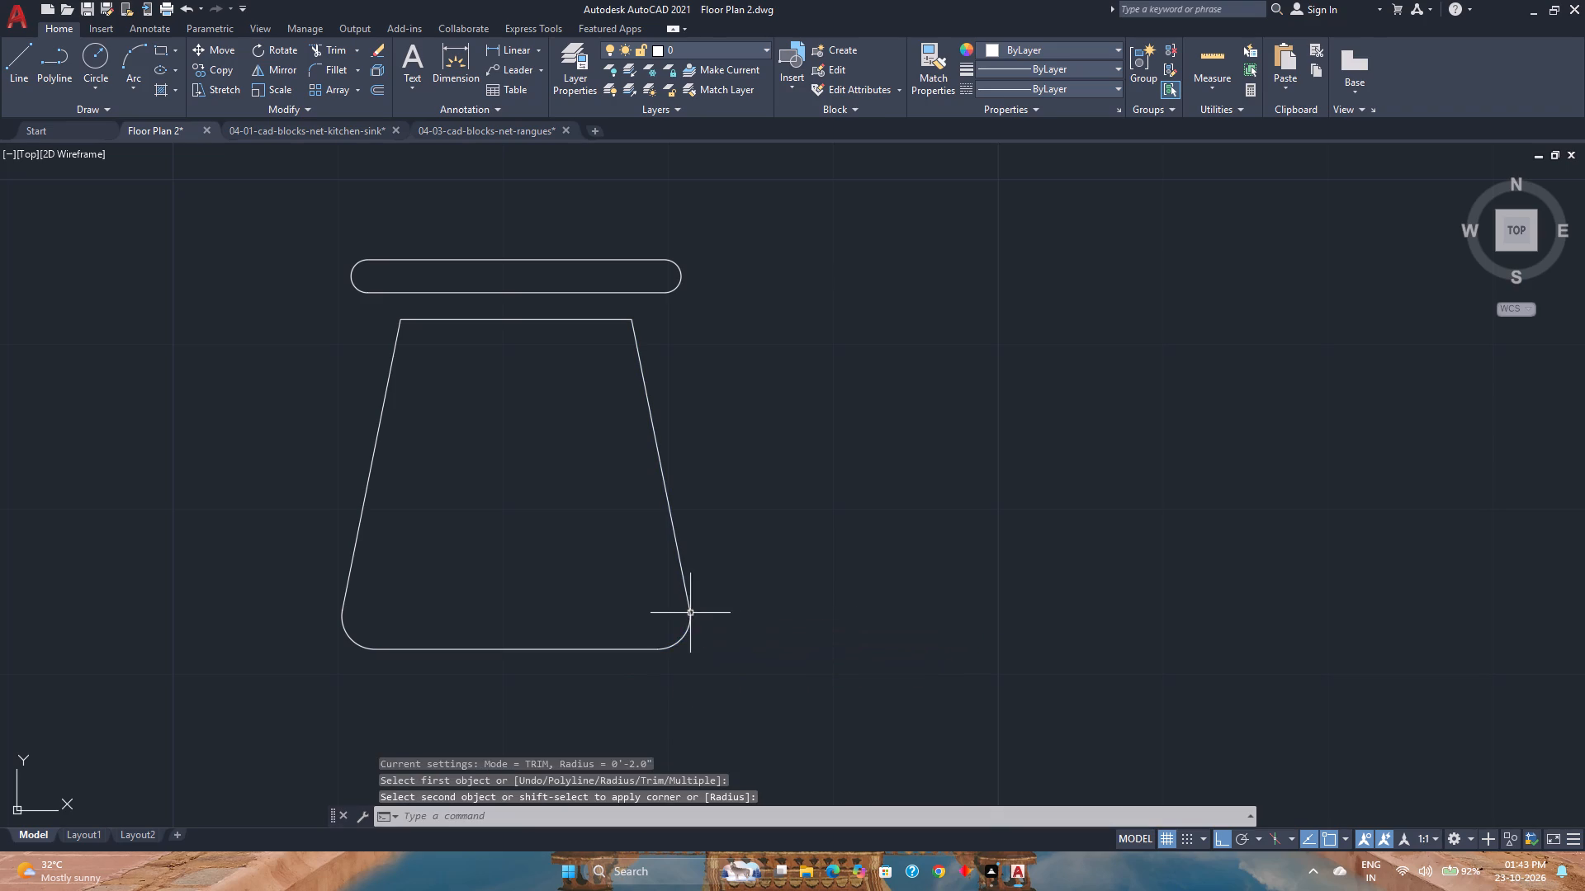
Fillet the trapezoid's two remaining corners, next to the rounded bar, with a 2-inch radius using the Multiple option.
{"action": "key", "text": "space"}
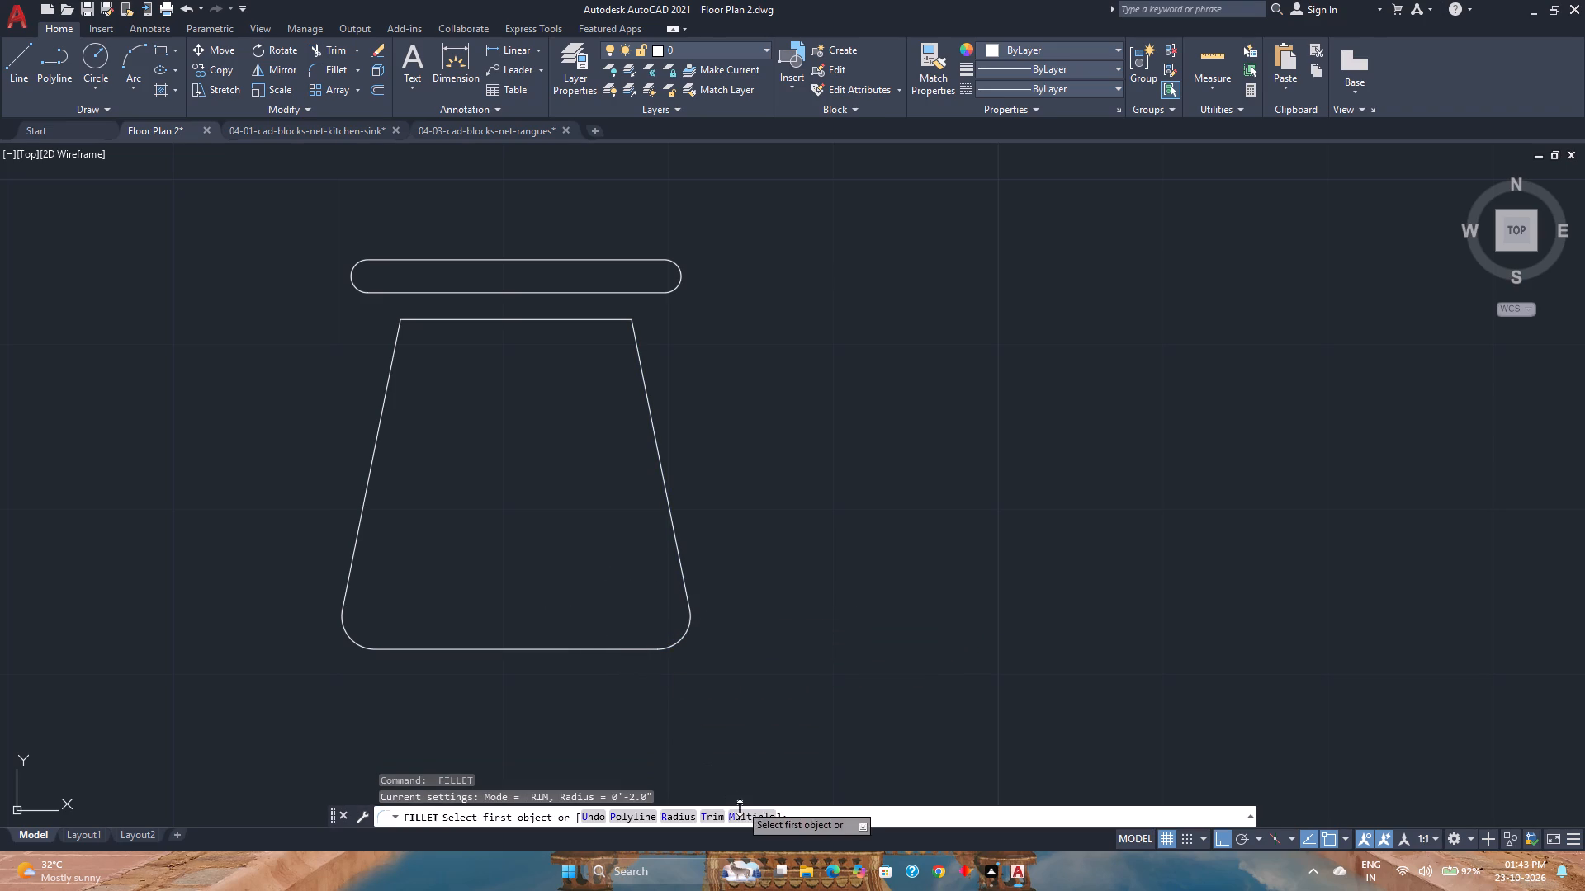
{"action": "type", "text": "r1"}
{"action": "key", "text": "Return"}
{"action": "key", "text": "m"}
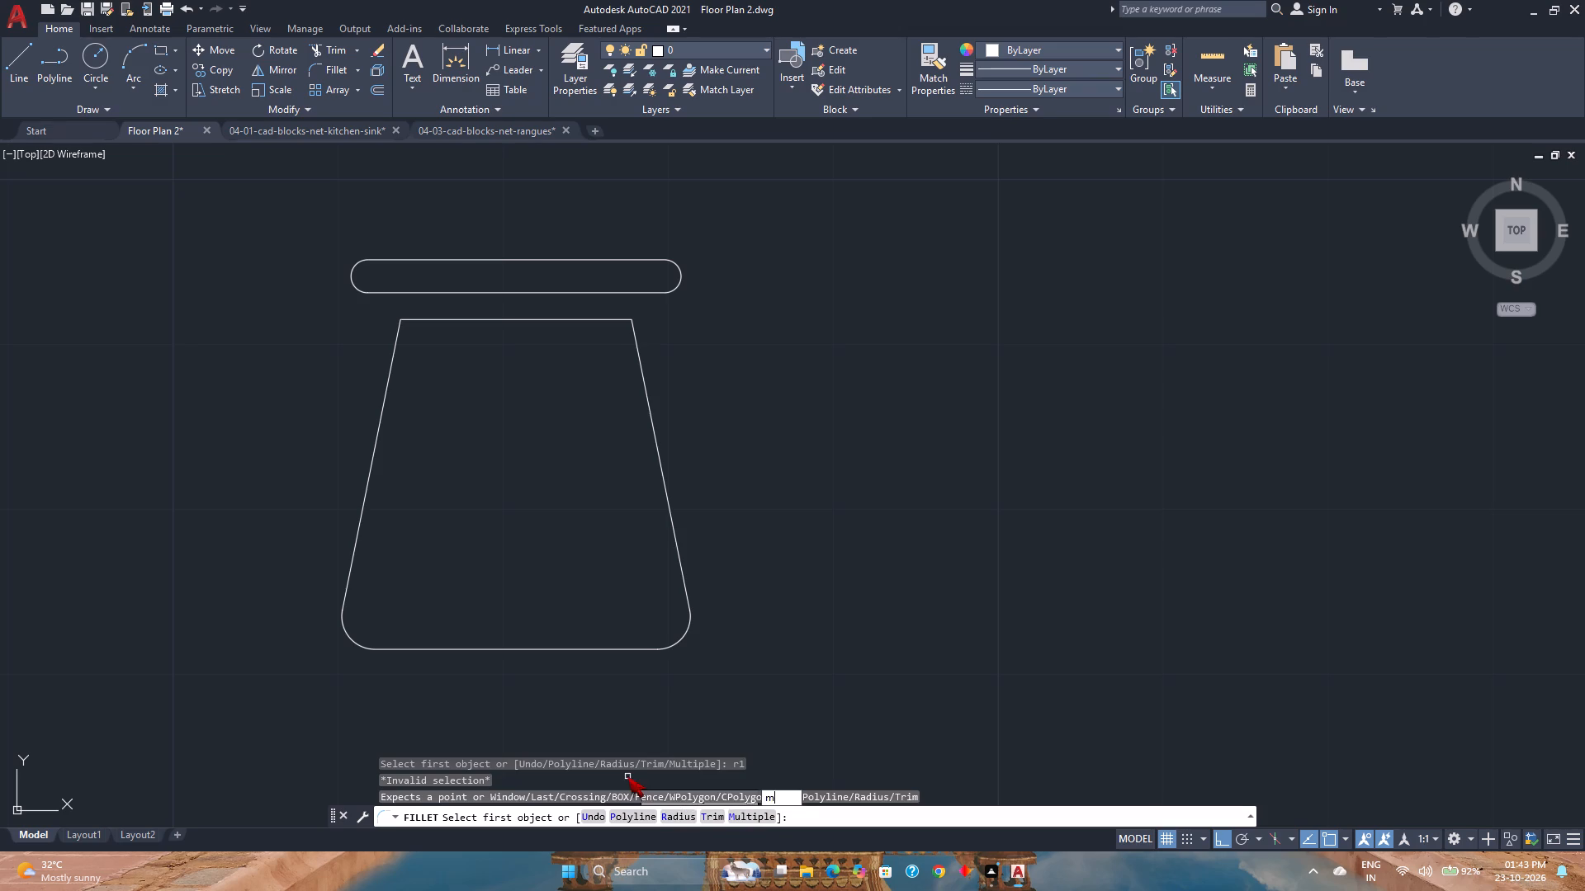
{"action": "key", "text": "Return"}
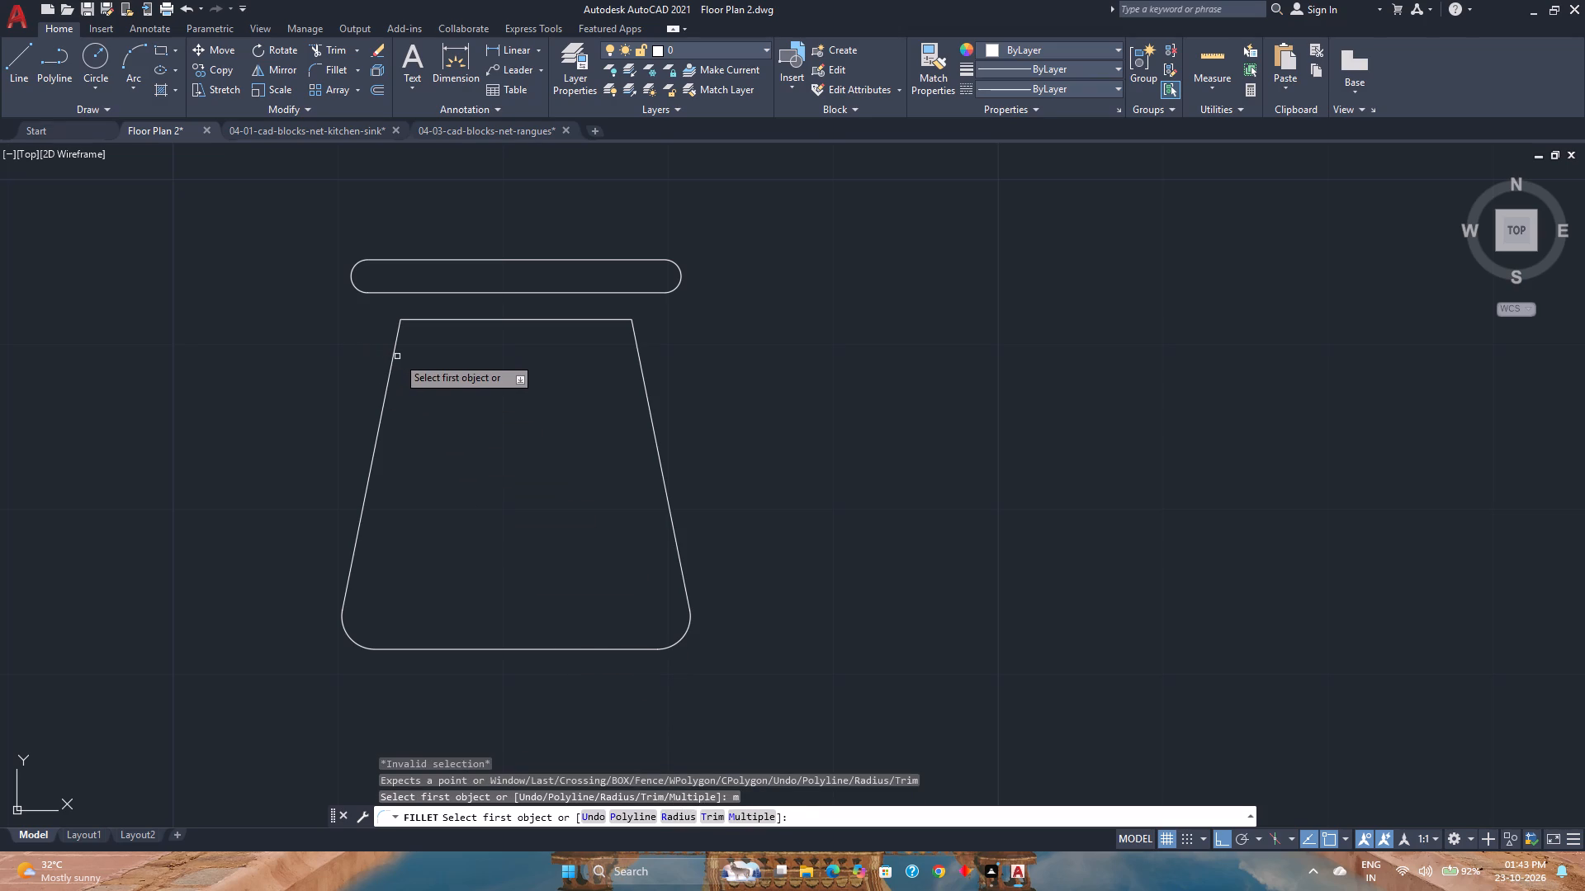
{"action": "left_click", "coordinate": [397, 352]}
{"action": "left_click", "coordinate": [392, 350]}
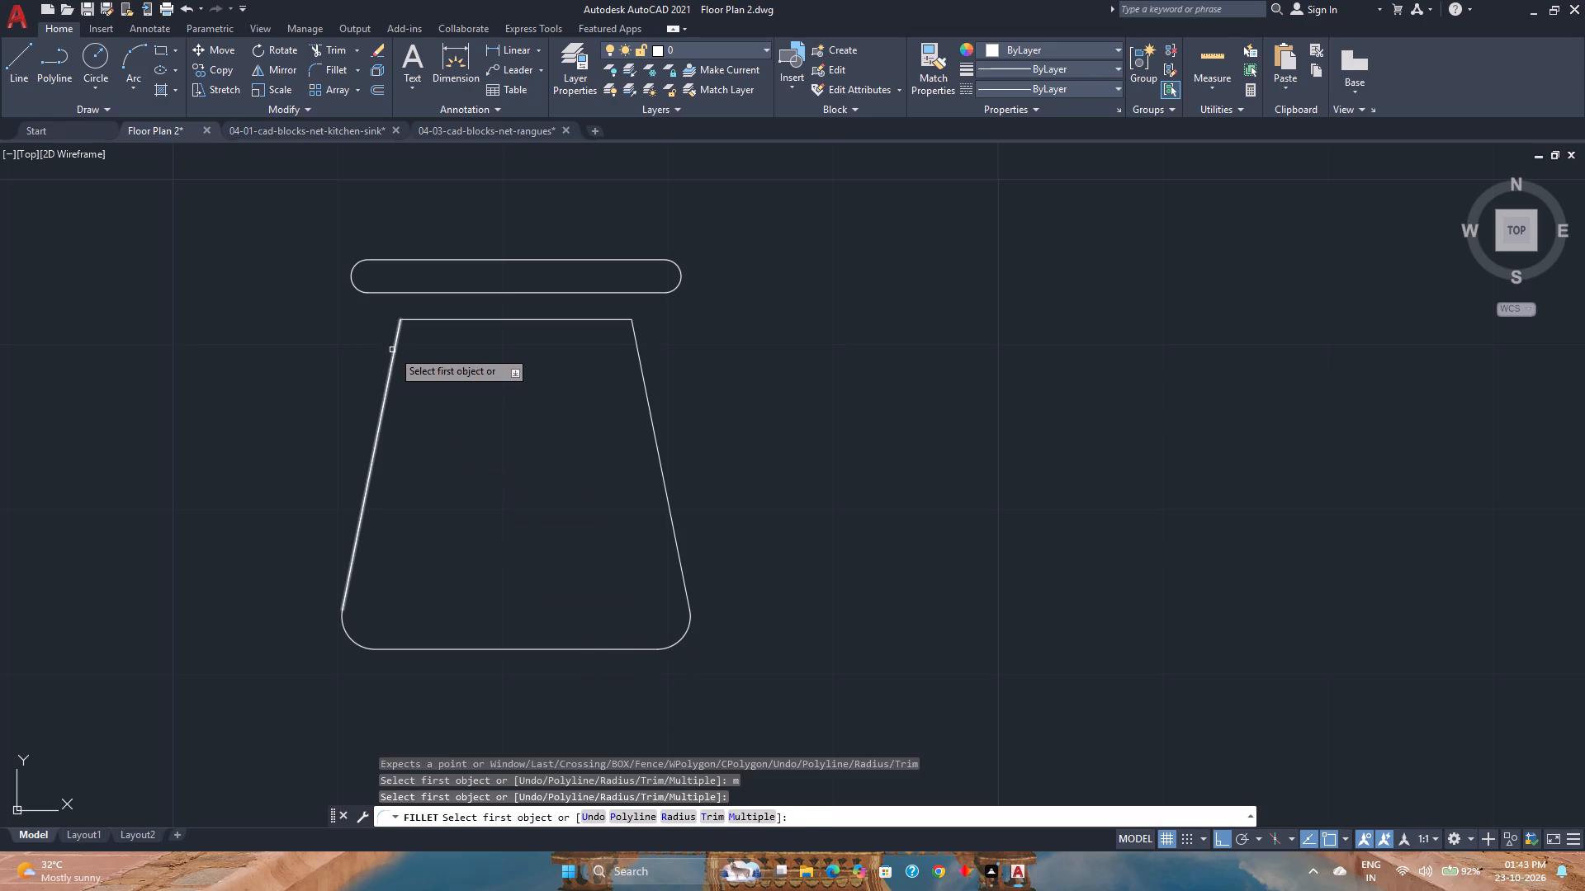
{"action": "left_click", "coordinate": [422, 322]}
{"action": "left_click", "coordinate": [547, 320]}
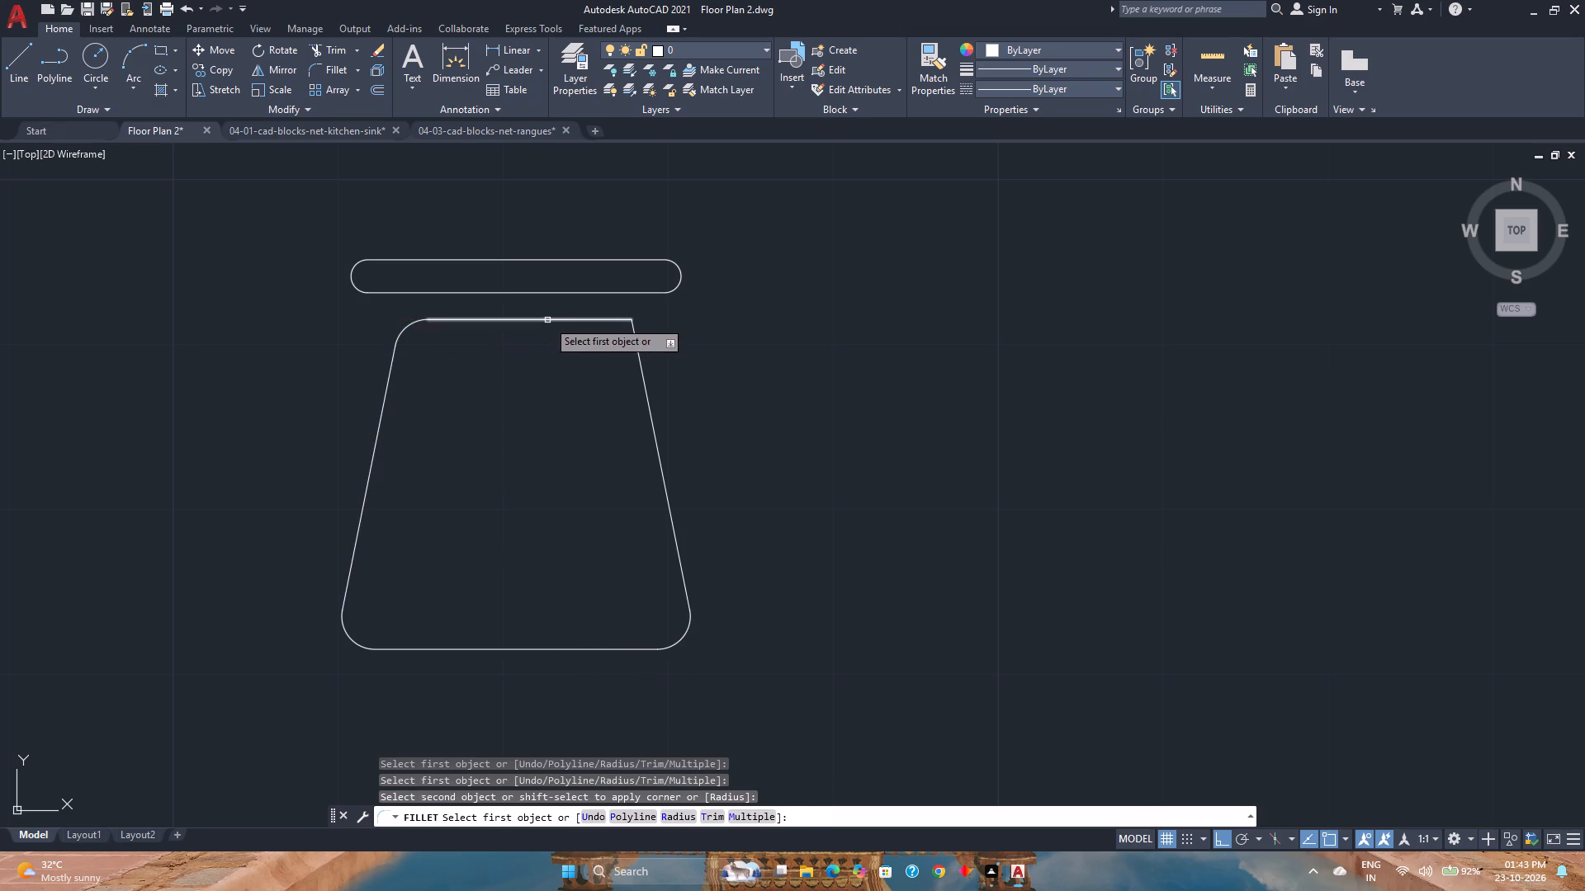
{"action": "left_click", "coordinate": [646, 394]}
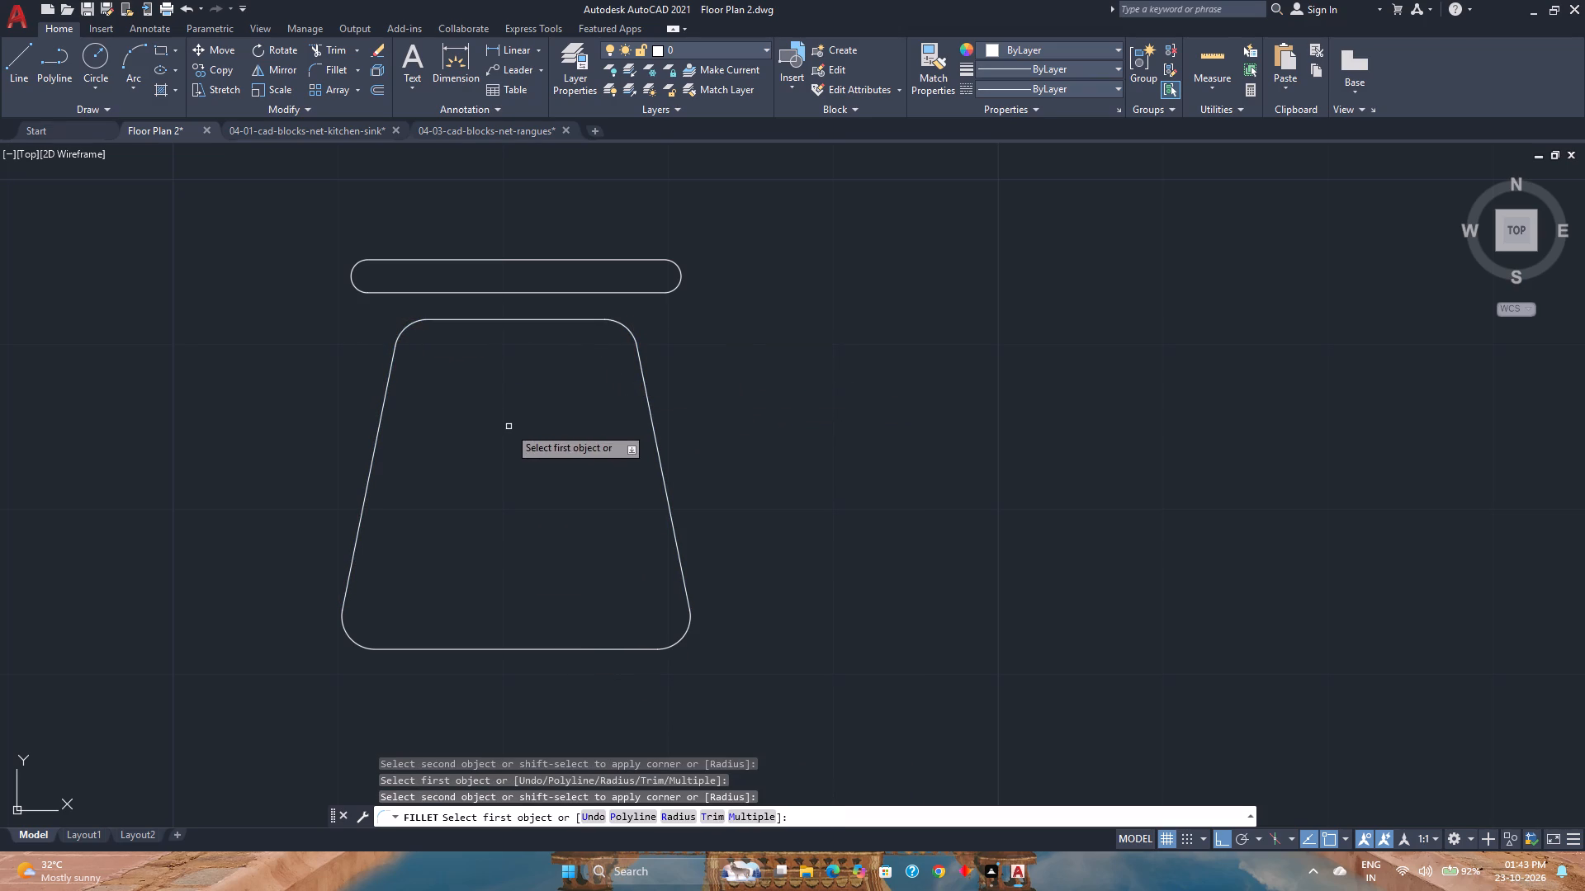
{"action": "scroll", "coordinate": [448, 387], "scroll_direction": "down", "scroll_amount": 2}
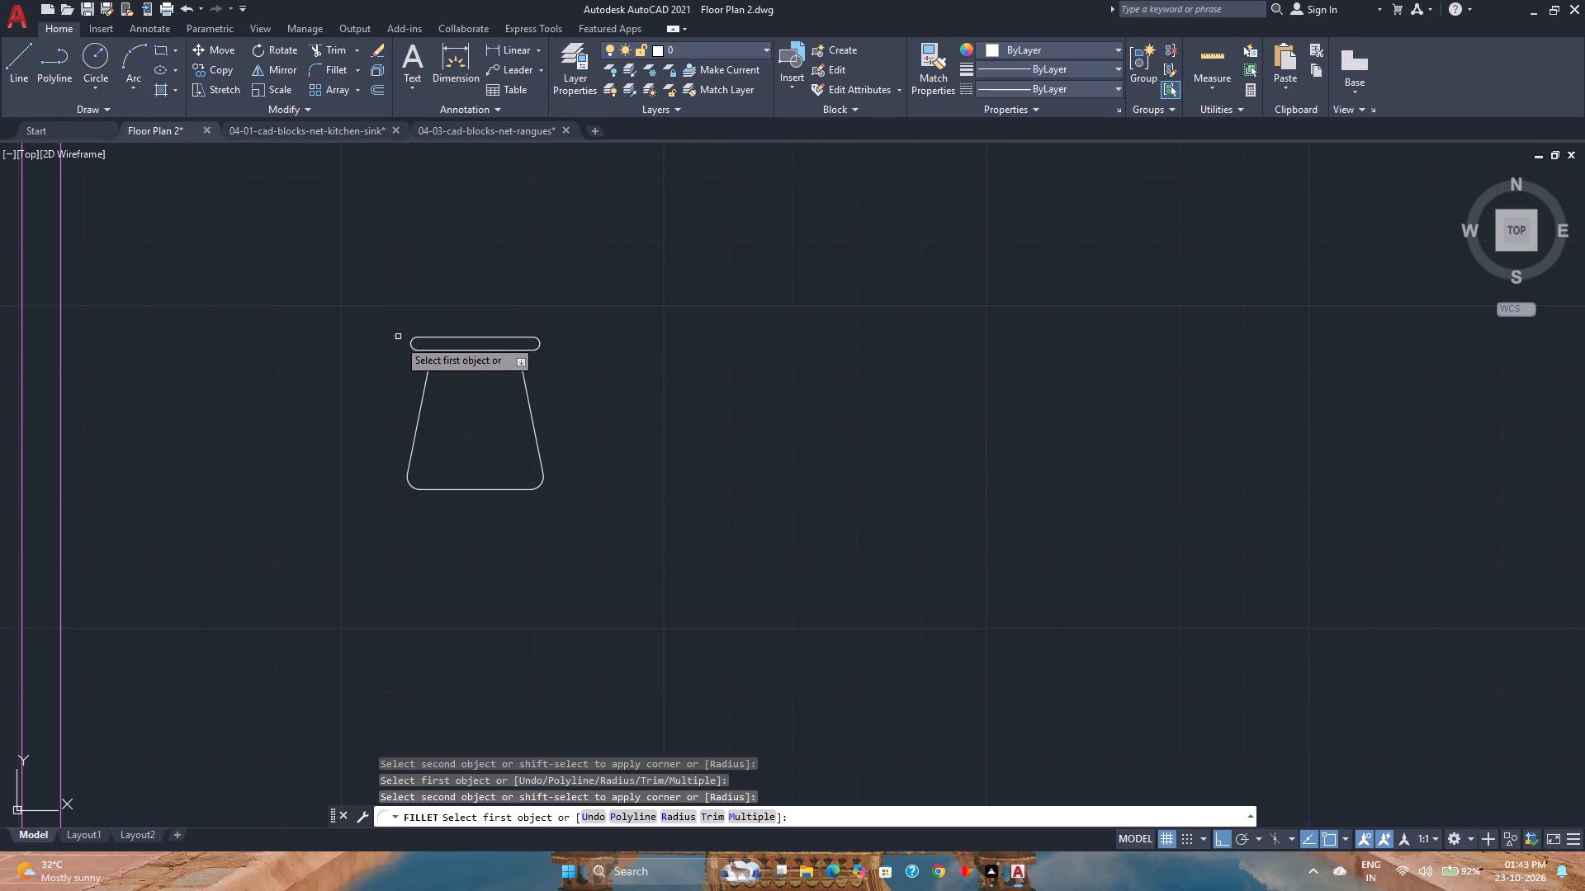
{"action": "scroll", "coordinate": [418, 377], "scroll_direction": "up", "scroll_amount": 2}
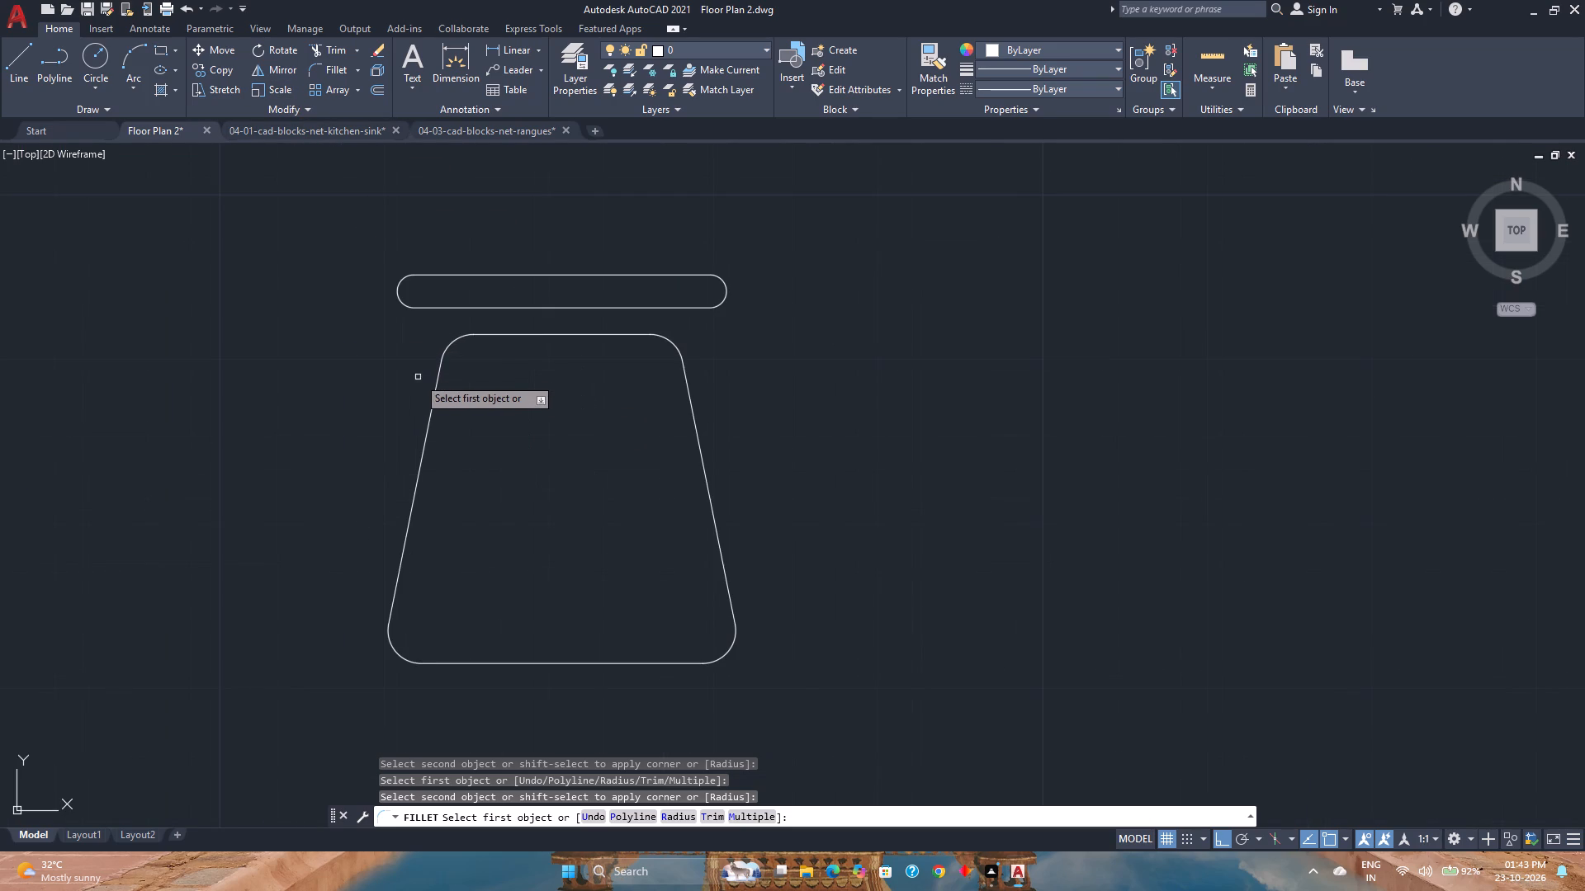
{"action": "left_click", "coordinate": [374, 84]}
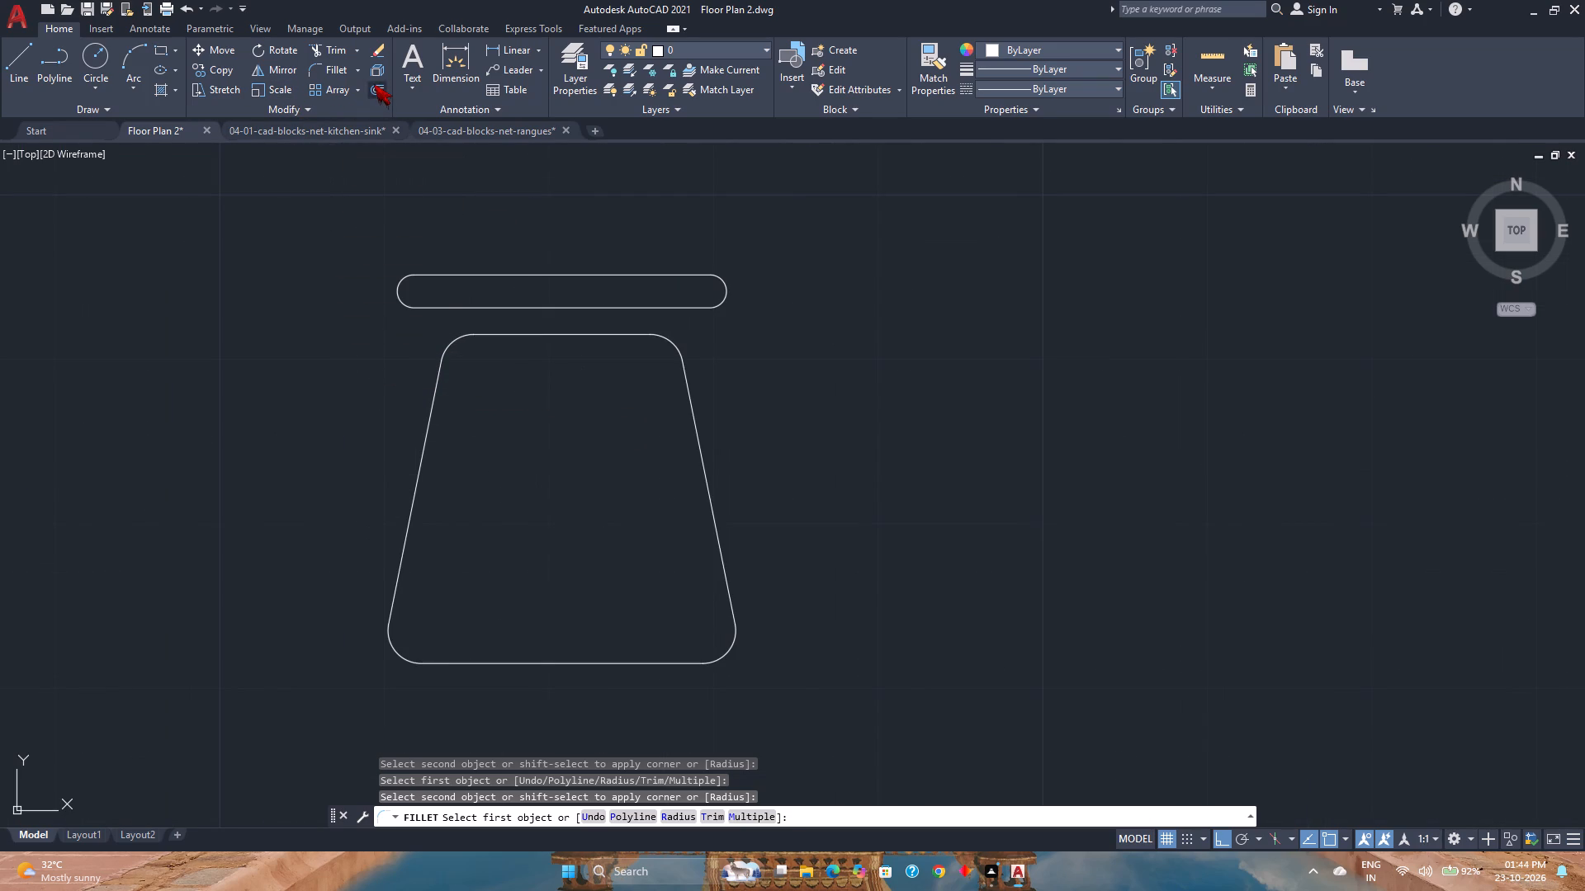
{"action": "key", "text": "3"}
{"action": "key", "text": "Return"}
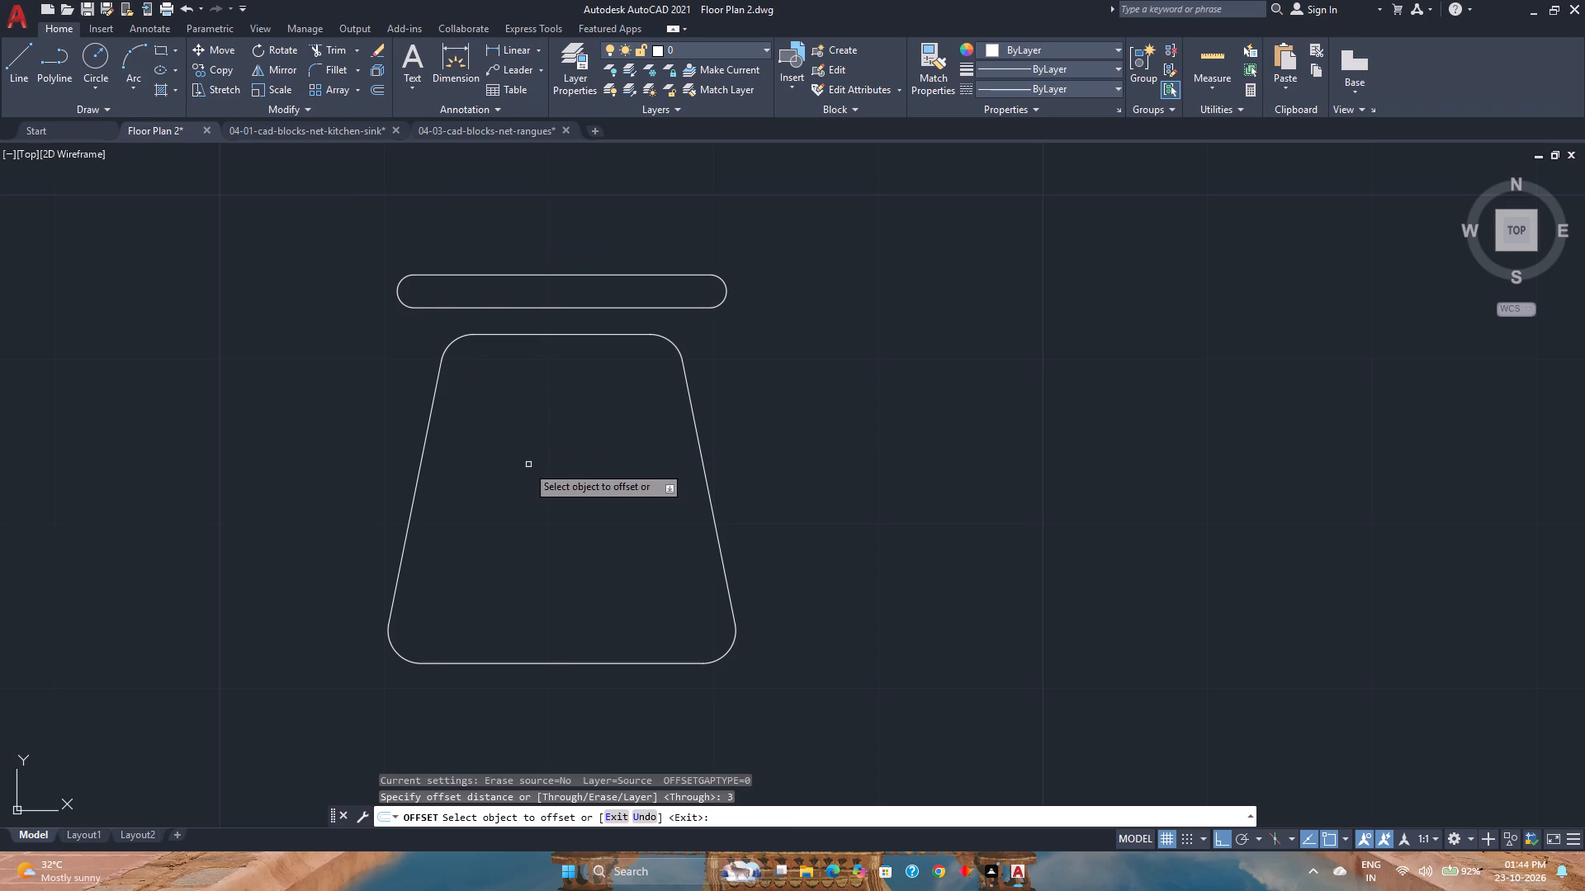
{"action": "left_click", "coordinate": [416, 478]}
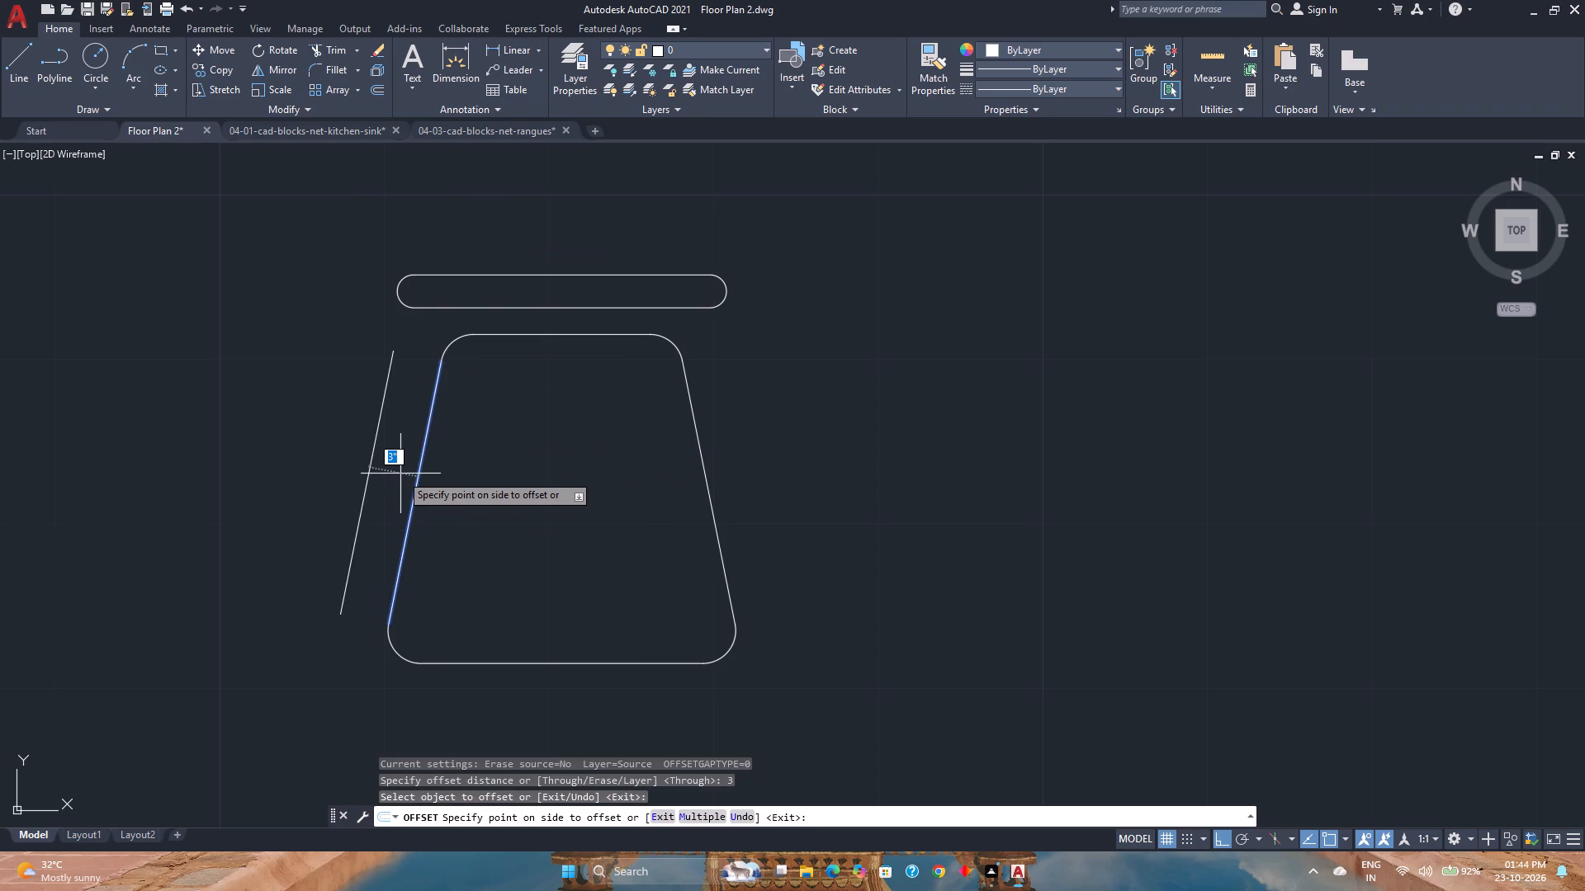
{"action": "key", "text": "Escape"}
Join all the lines and corner arcs of the rounded trapezoid into one closed outline.
{"action": "left_click", "coordinate": [815, 695]}
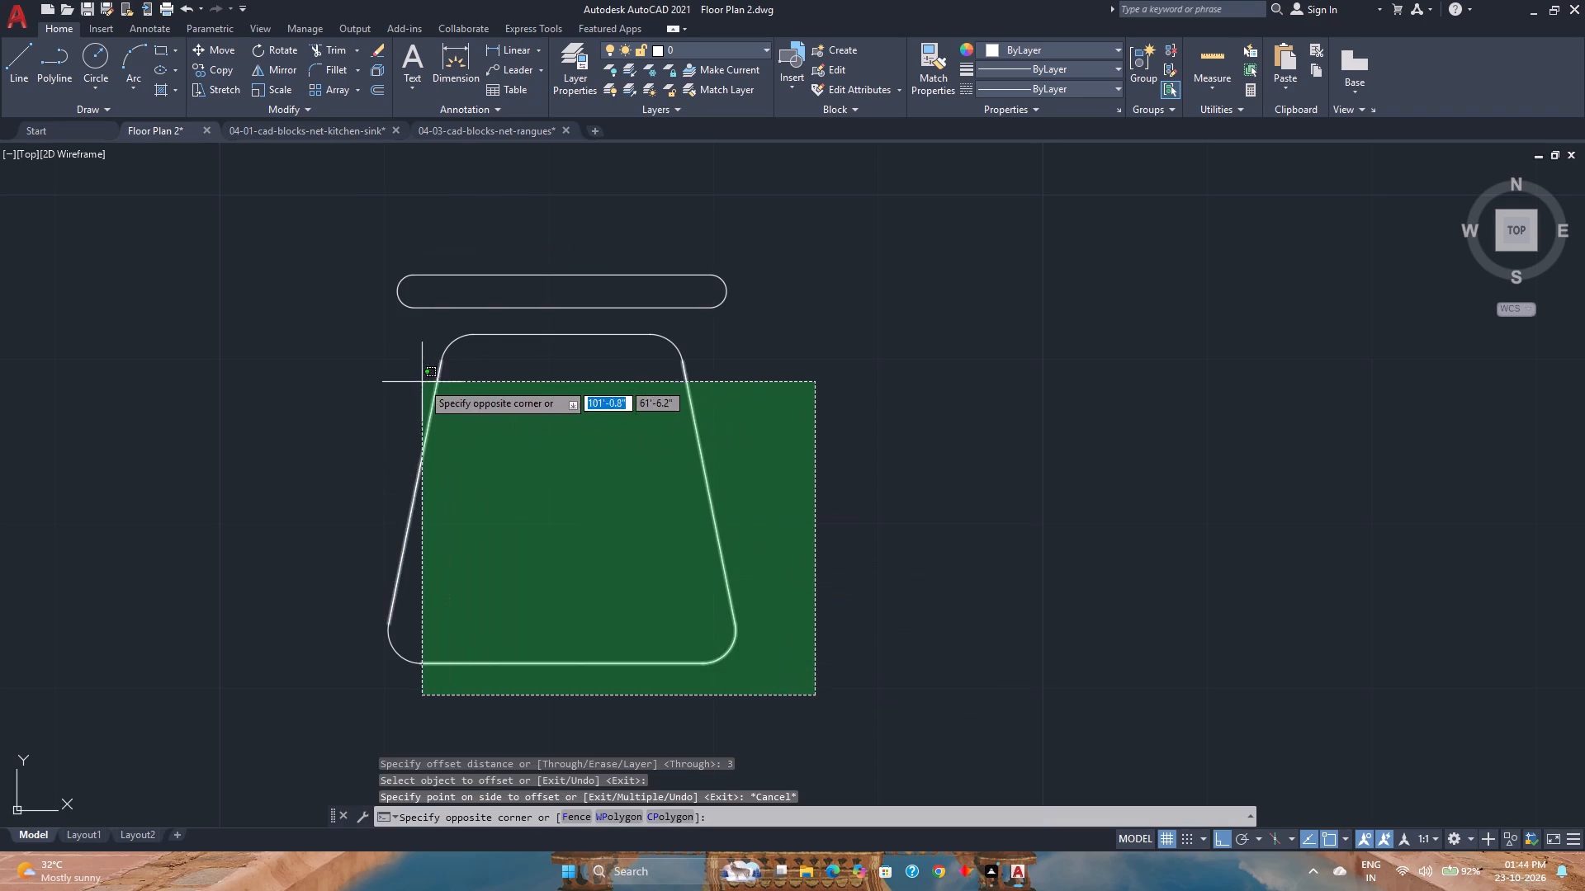
{"action": "left_click", "coordinate": [333, 329]}
{"action": "key", "text": "j"}
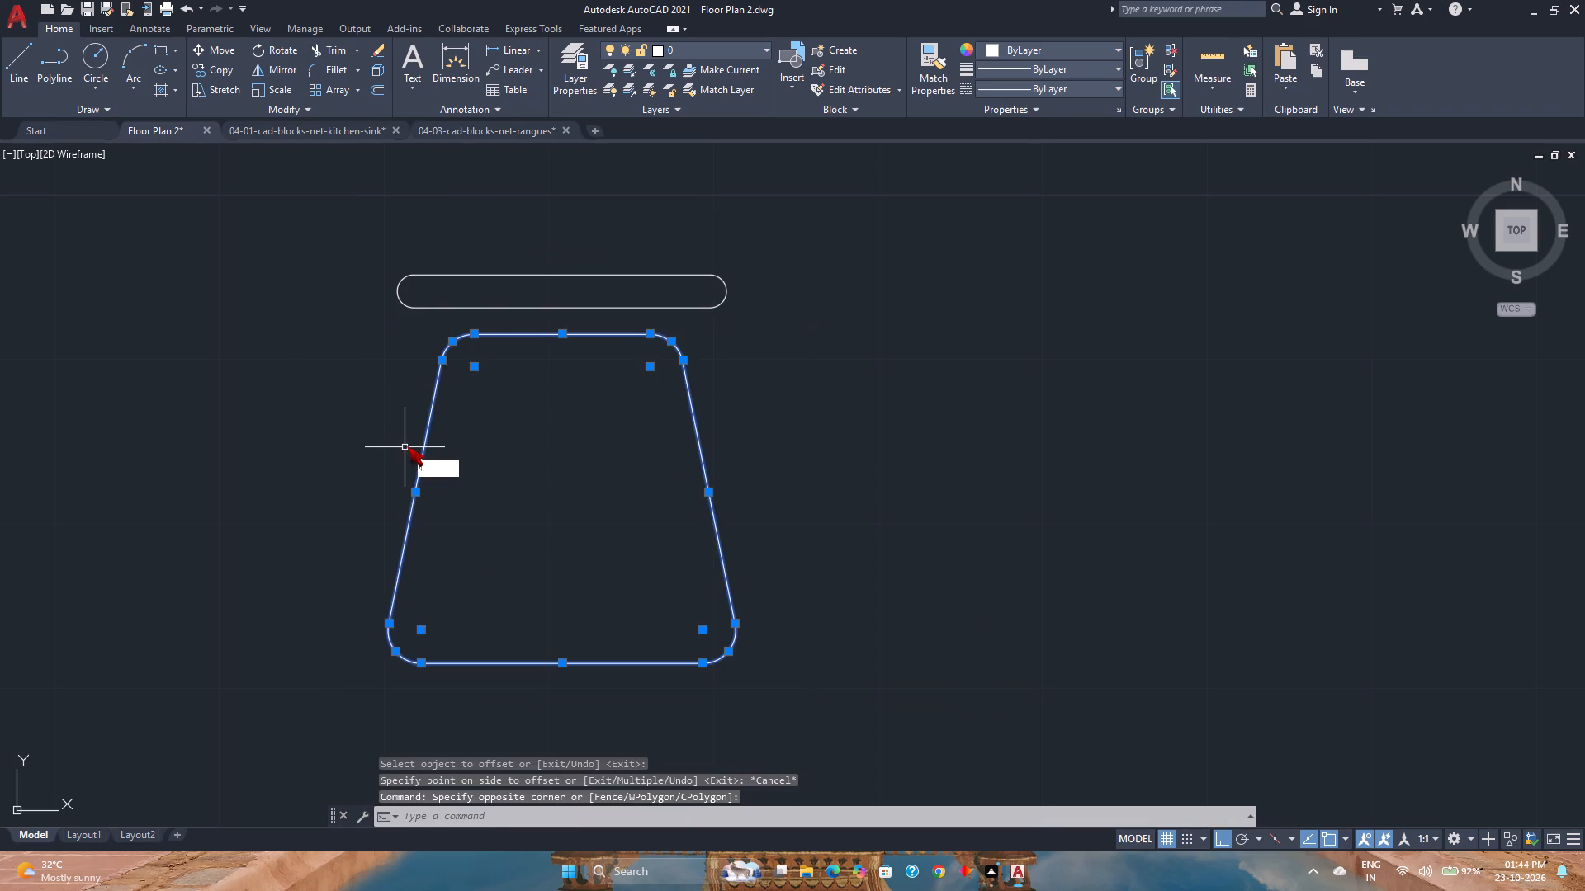
{"action": "key", "text": "Return"}
Offset the joined trapezoid outline outward by 1.5 inches.
{"action": "left_click", "coordinate": [380, 95]}
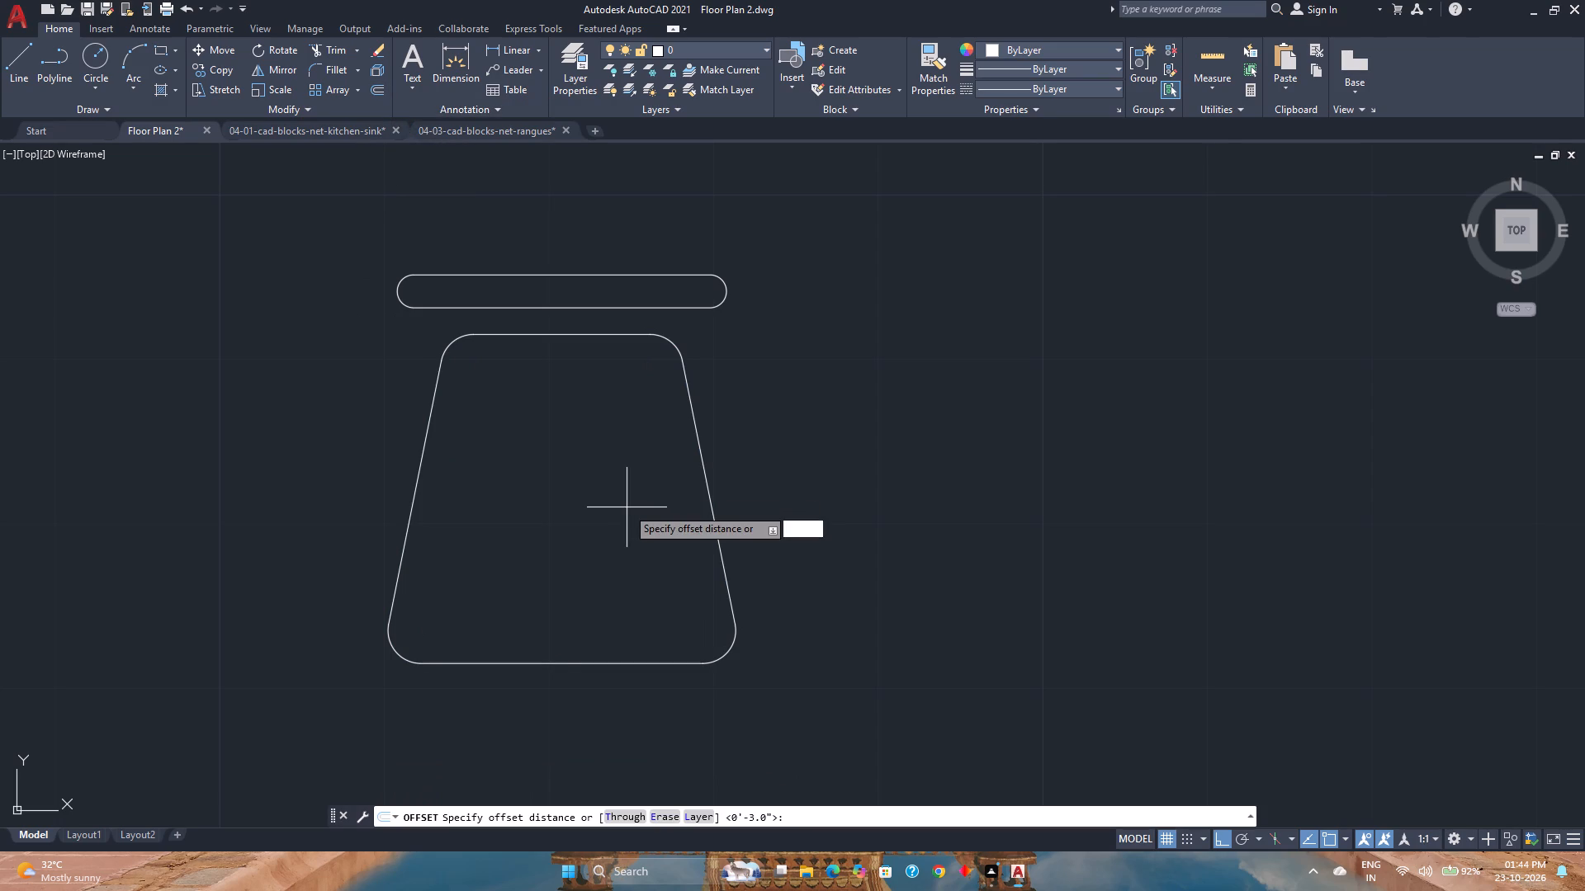
{"action": "key", "text": "Return"}
{"action": "left_click", "coordinate": [395, 592]}
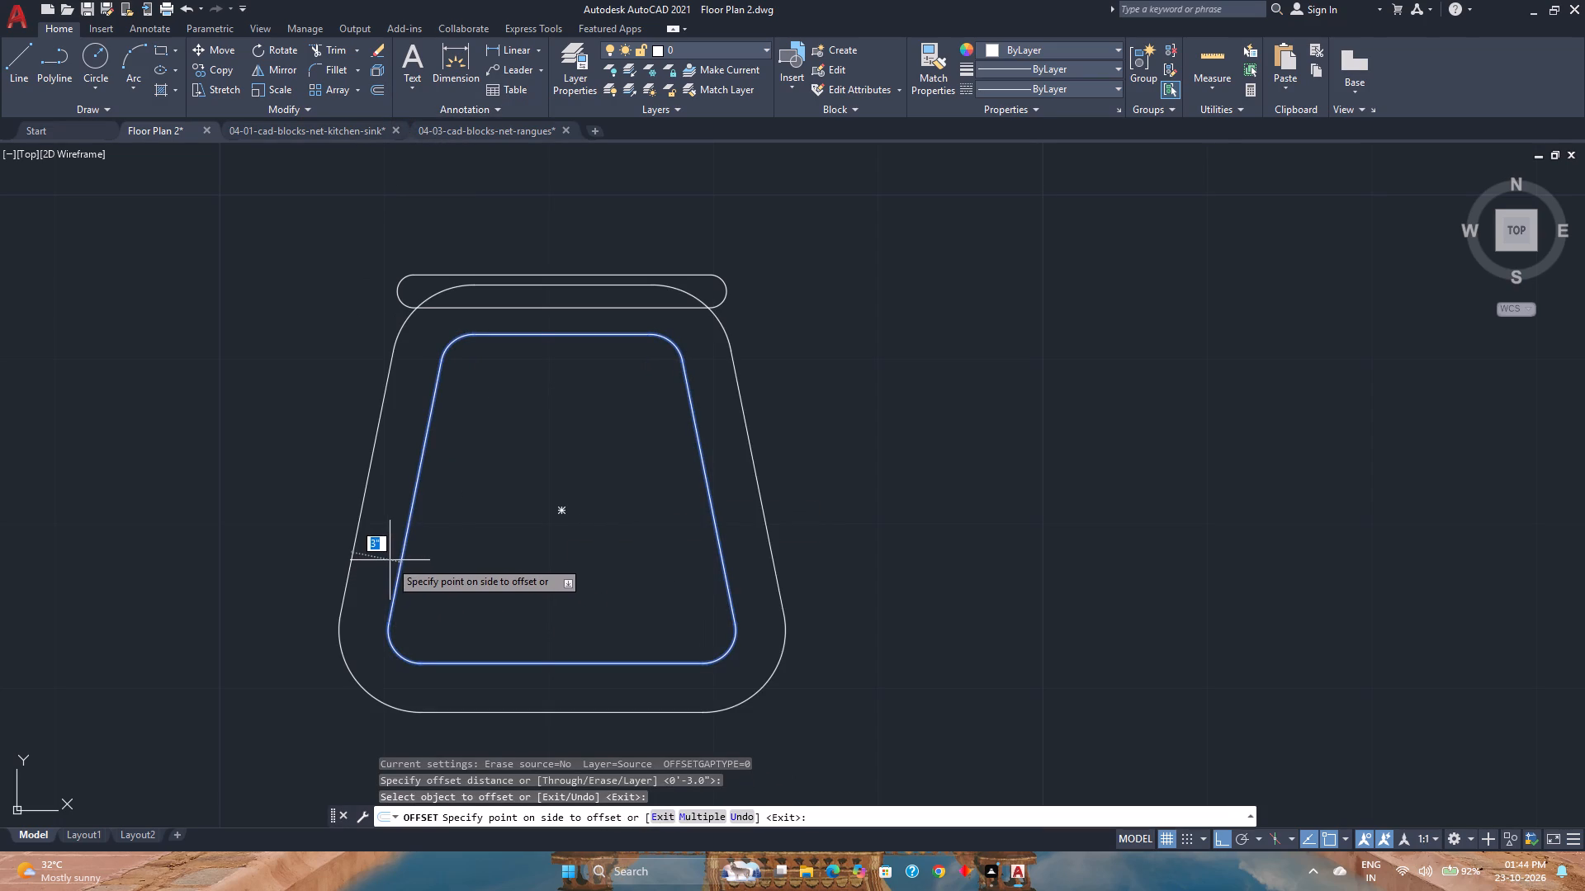
{"action": "key", "text": "1"}
{"action": "key", "text": "period"}
{"action": "key", "text": "5"}
{"action": "key", "text": "Return"}
{"action": "key", "text": "Escape"}
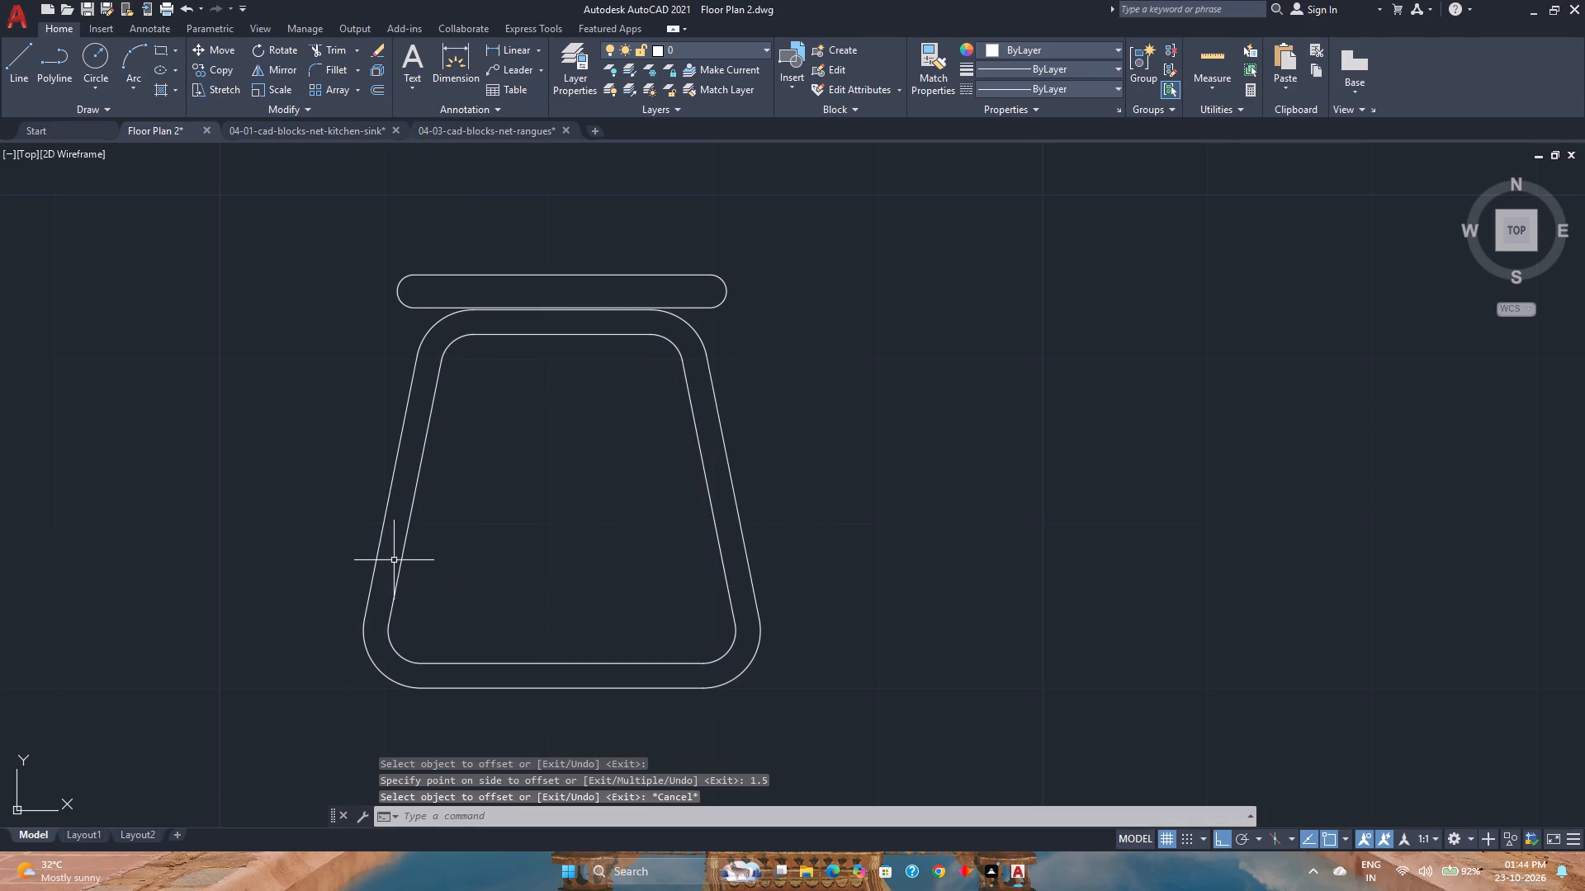
Group the rounded bar and both trapezoid outlines into one chair object.
{"action": "scroll", "coordinate": [598, 550], "scroll_direction": "down", "scroll_amount": 2}
{"action": "left_click", "coordinate": [701, 631]}
{"action": "left_click", "coordinate": [470, 430]}
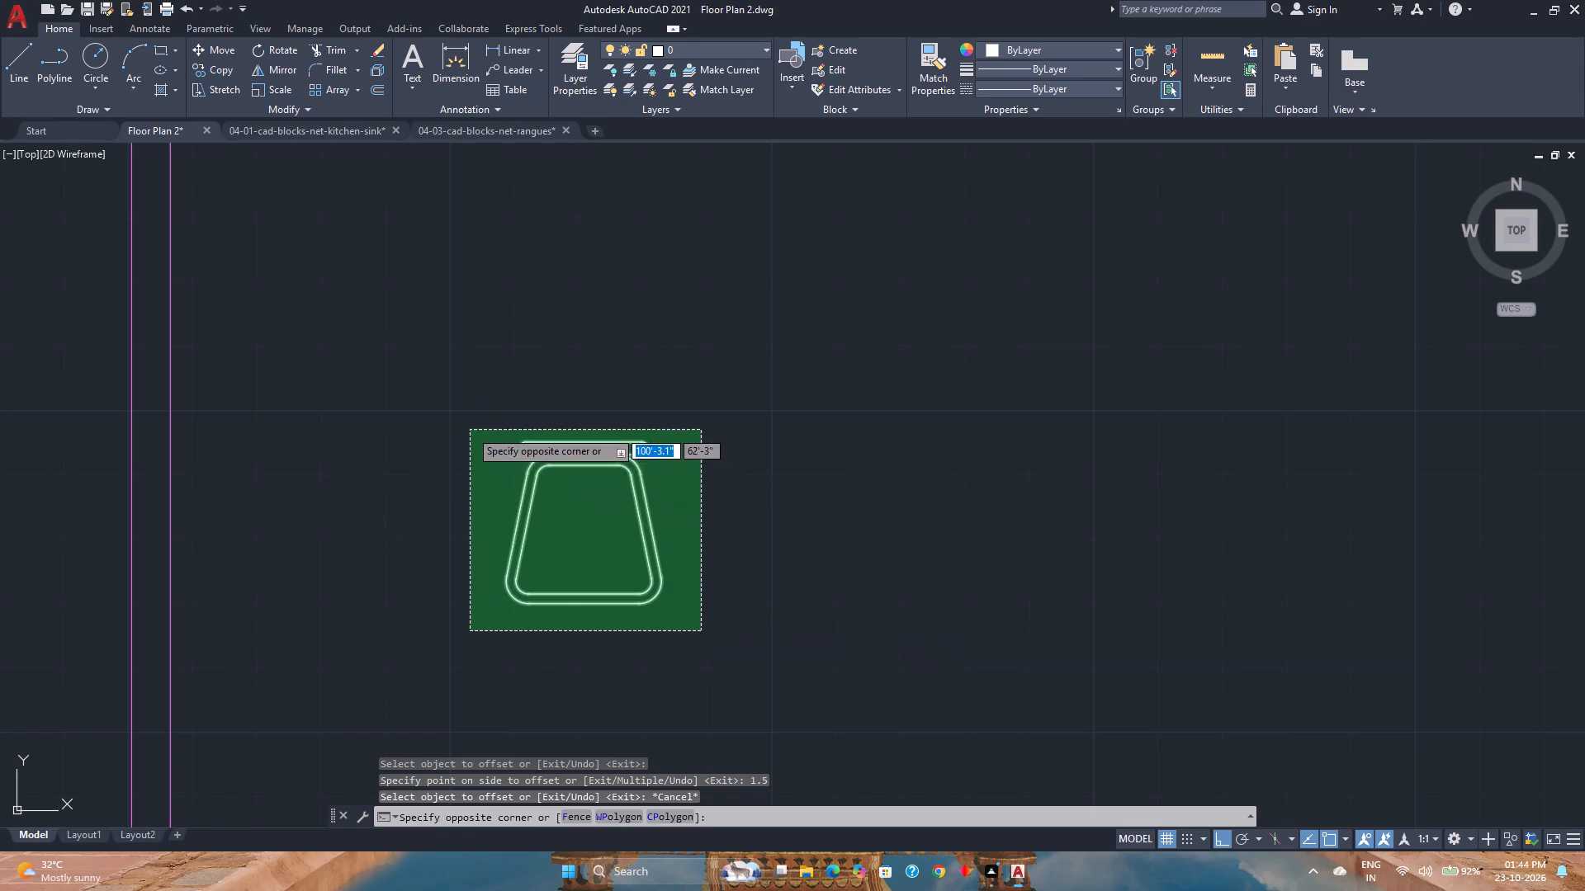
{"action": "key", "text": "g"}
{"action": "key", "text": "Return"}
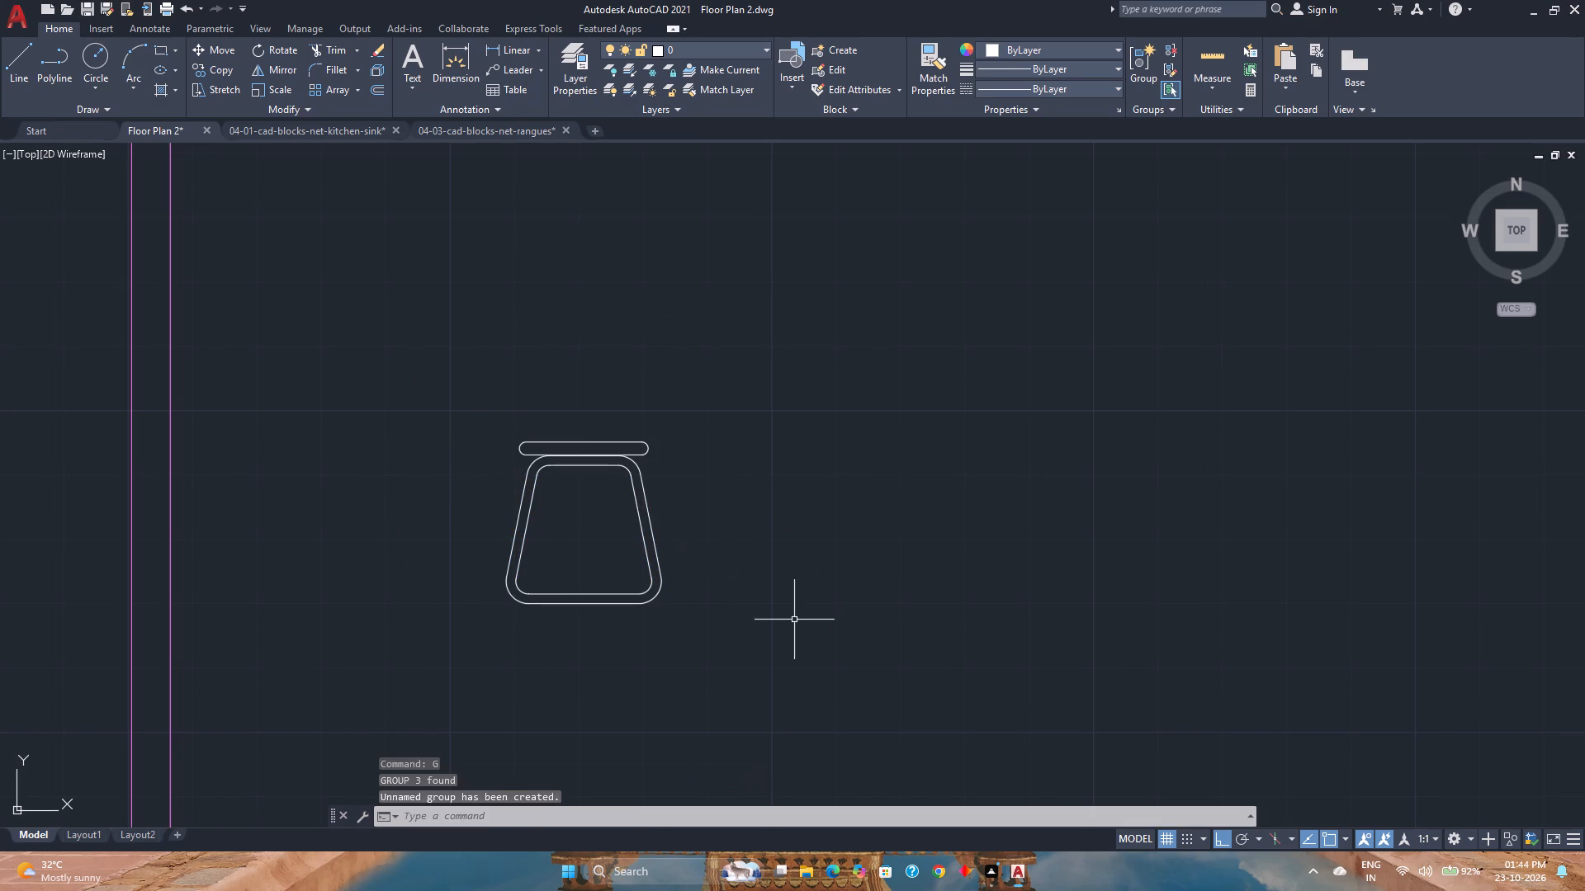
Copy the grouped chair from its centre onto the long counter in the Hobby/Utility room, with Ortho turned off.
{"action": "left_click", "coordinate": [771, 653]}
{"action": "left_click", "coordinate": [582, 517]}
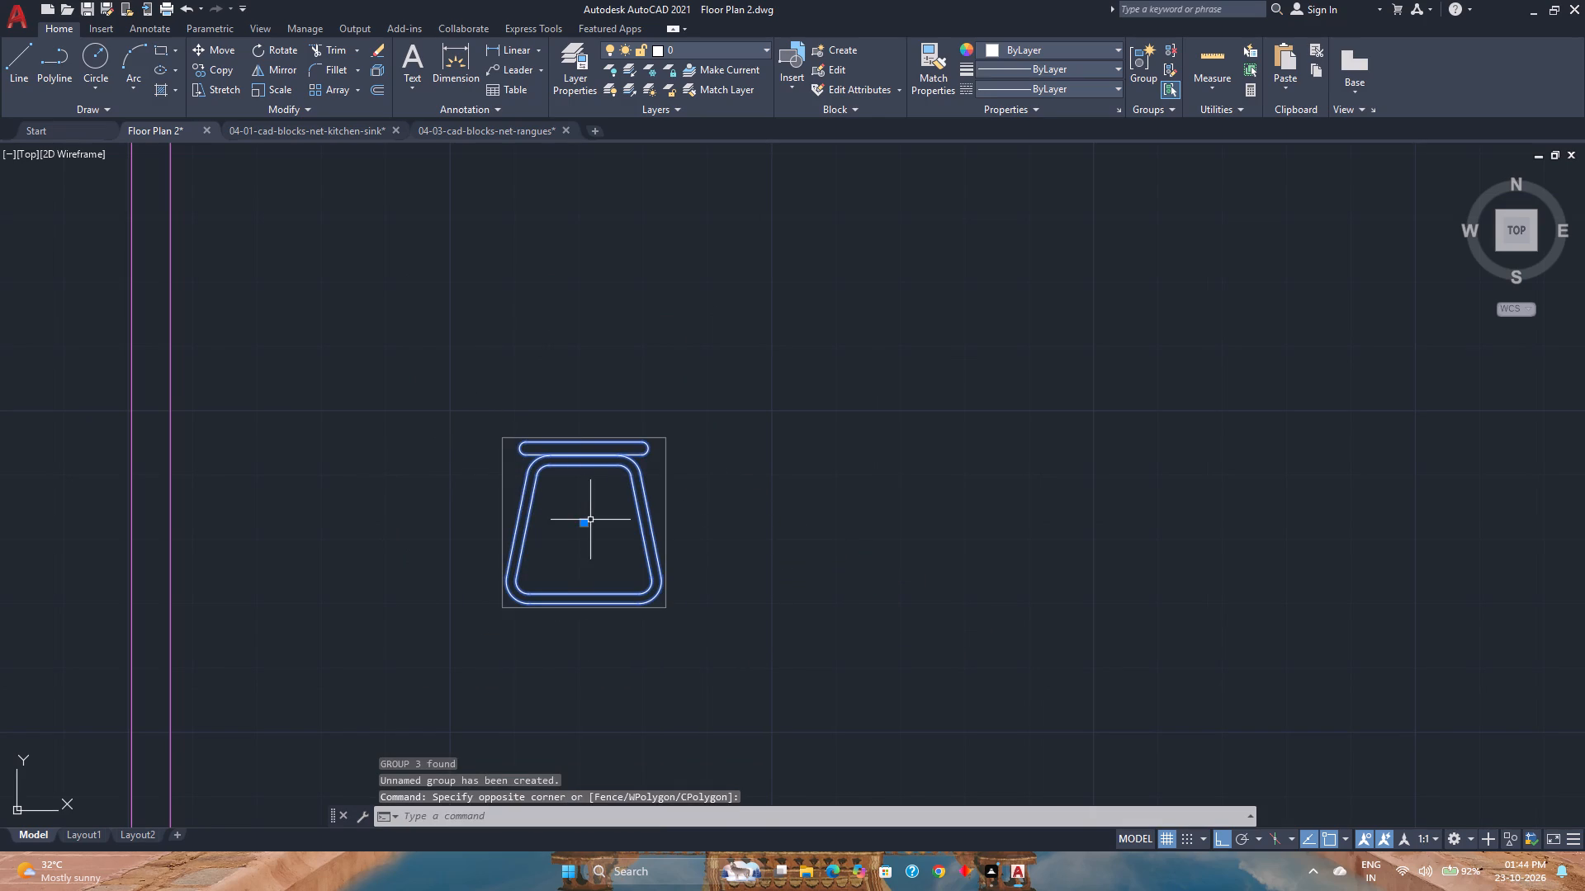
{"action": "left_click", "coordinate": [223, 66]}
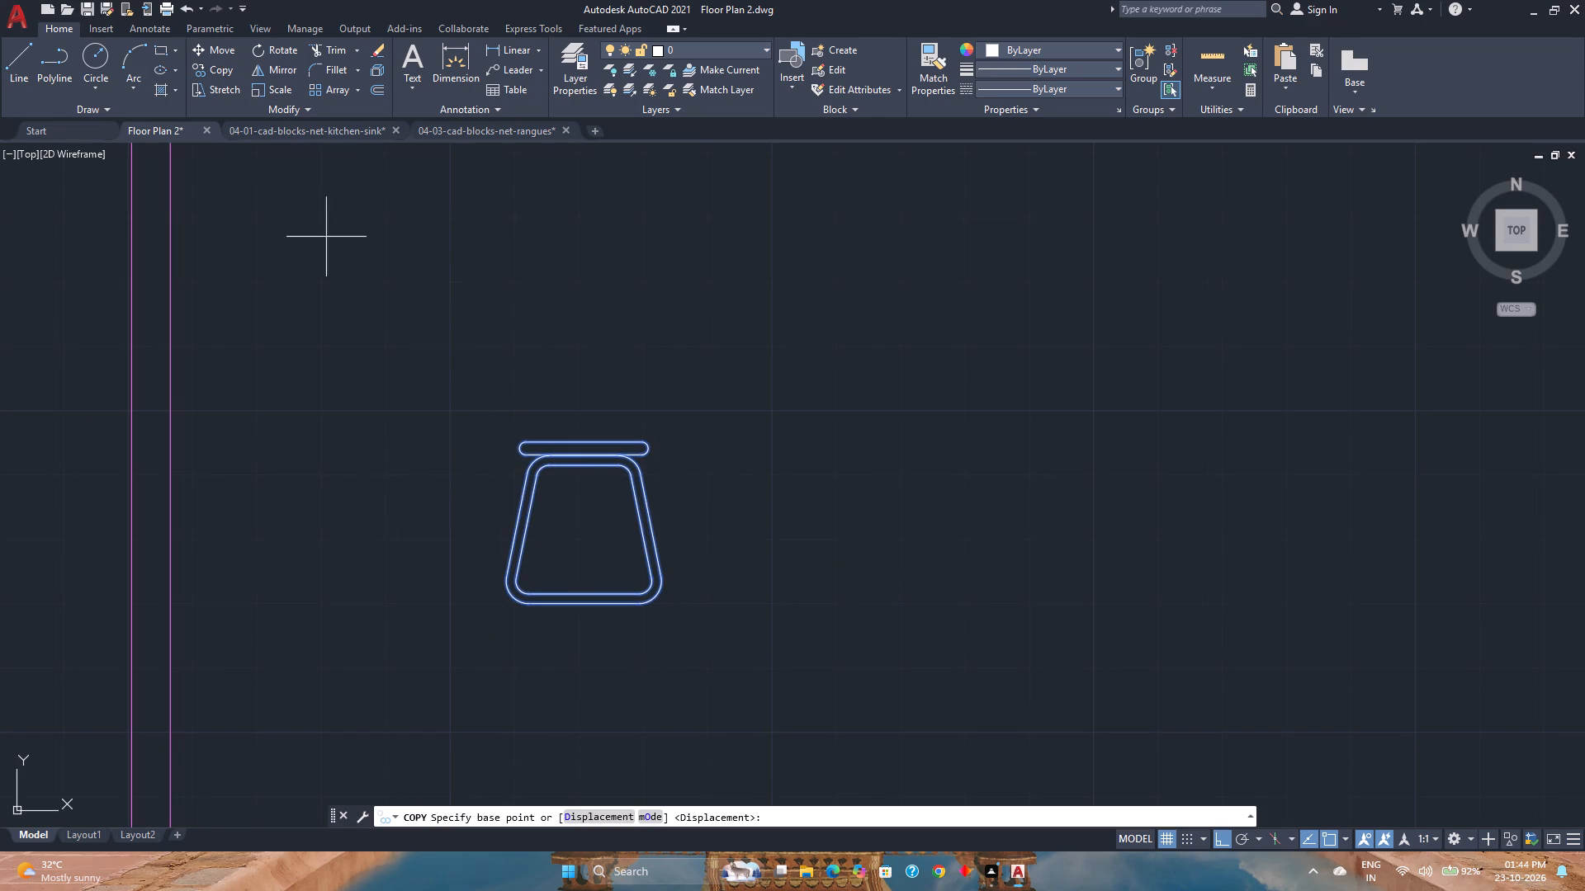
{"action": "left_click", "coordinate": [580, 522]}
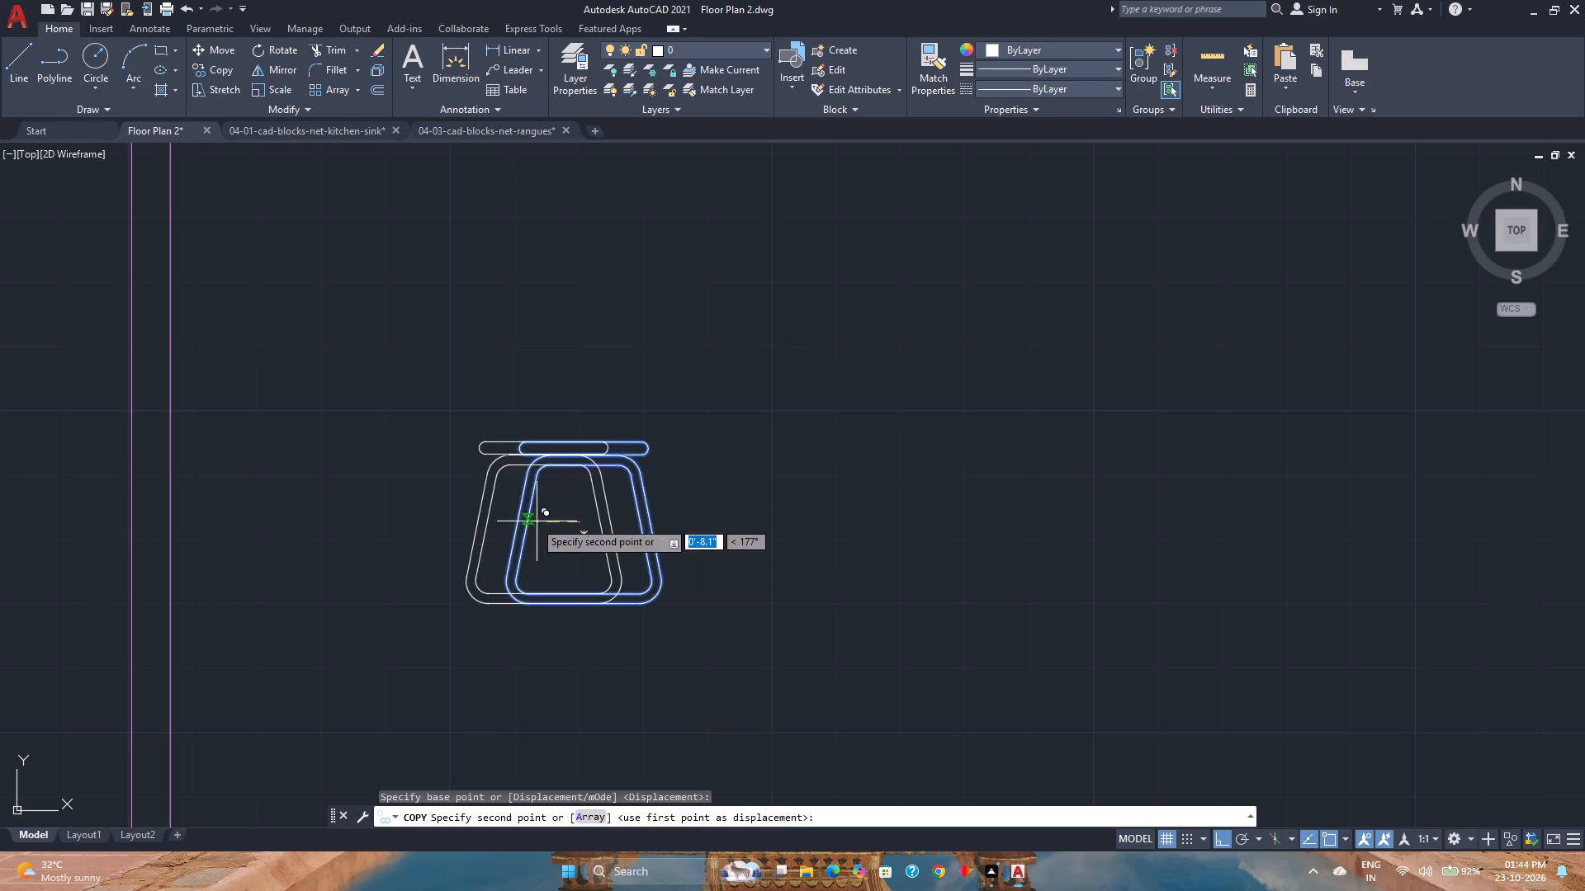
{"action": "scroll", "coordinate": [534, 521], "scroll_direction": "down", "scroll_amount": 3}
{"action": "middle_click_drag", "start_coordinate": [240, 483], "coordinate": [494, 732]}
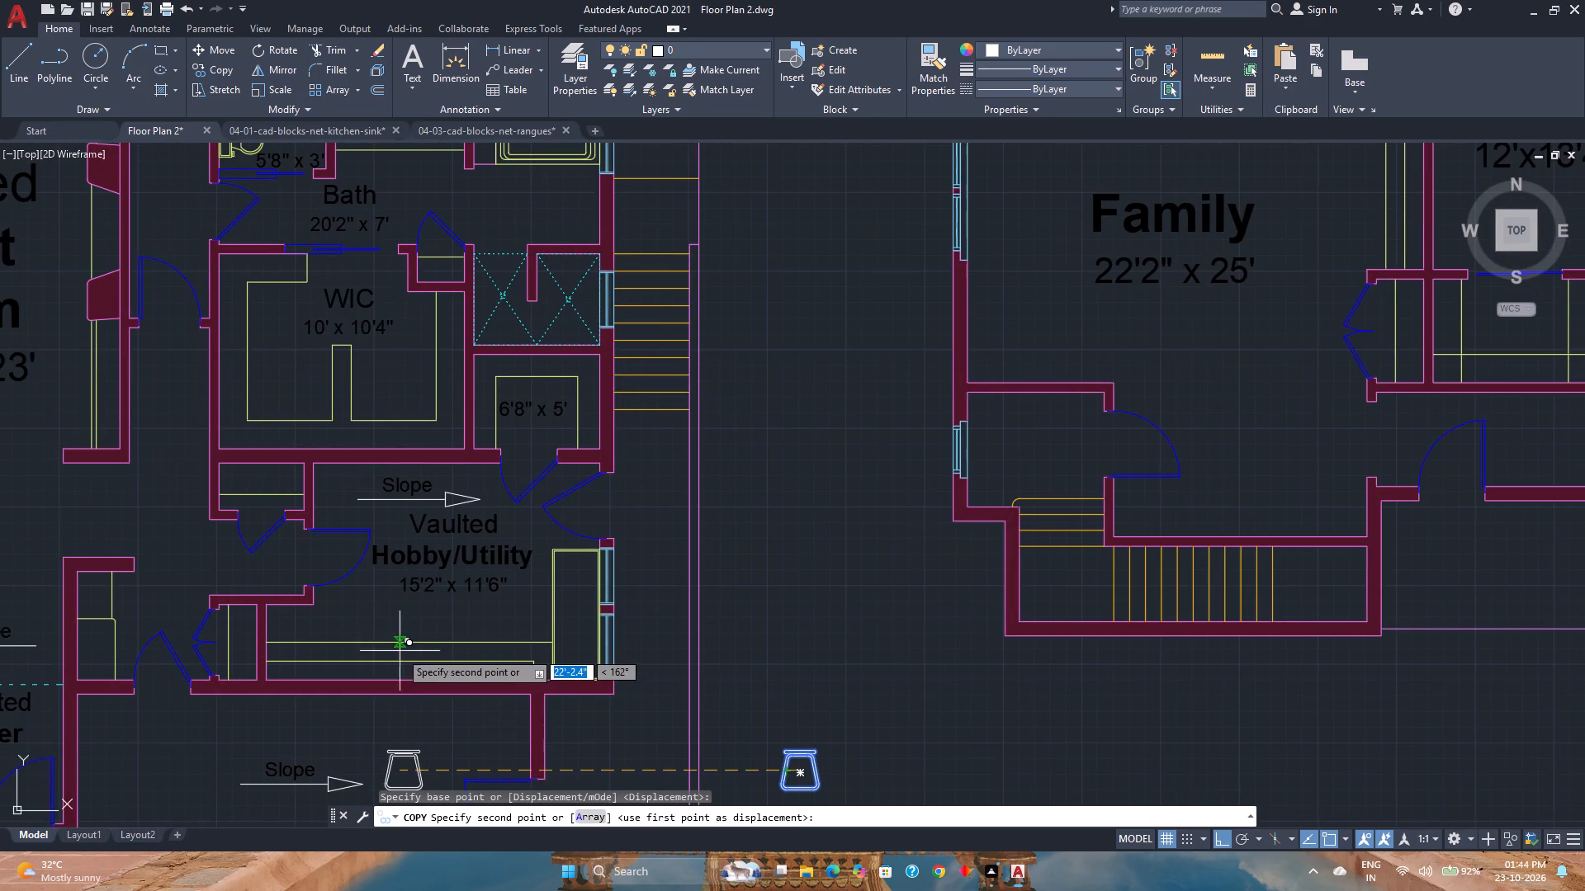
{"action": "key", "text": "F8"}
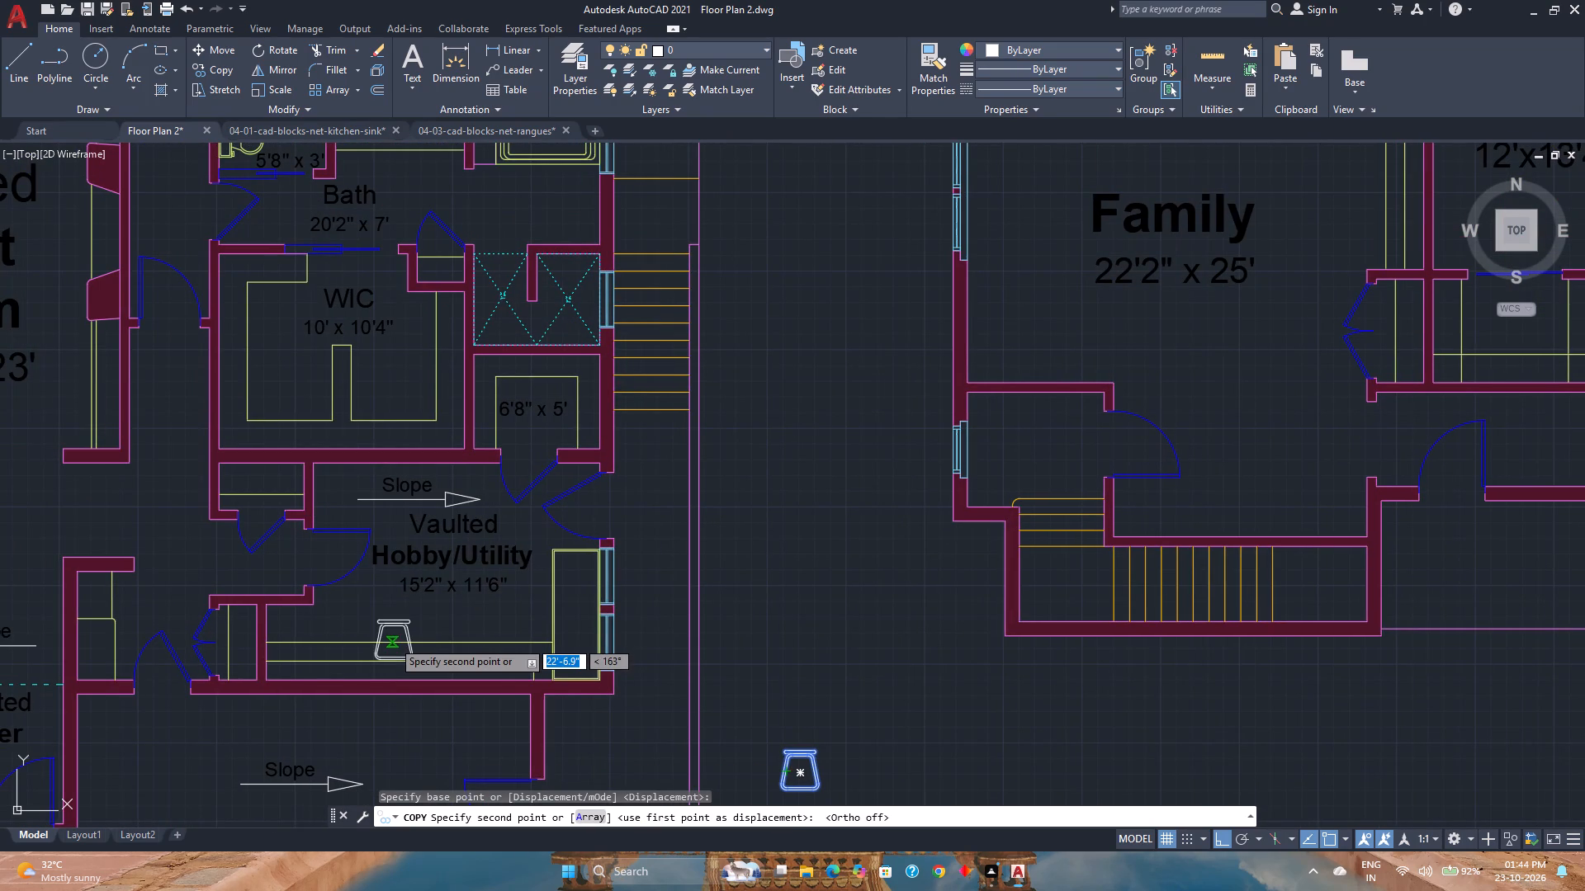
{"action": "scroll", "coordinate": [375, 637], "scroll_direction": "up", "scroll_amount": 2}
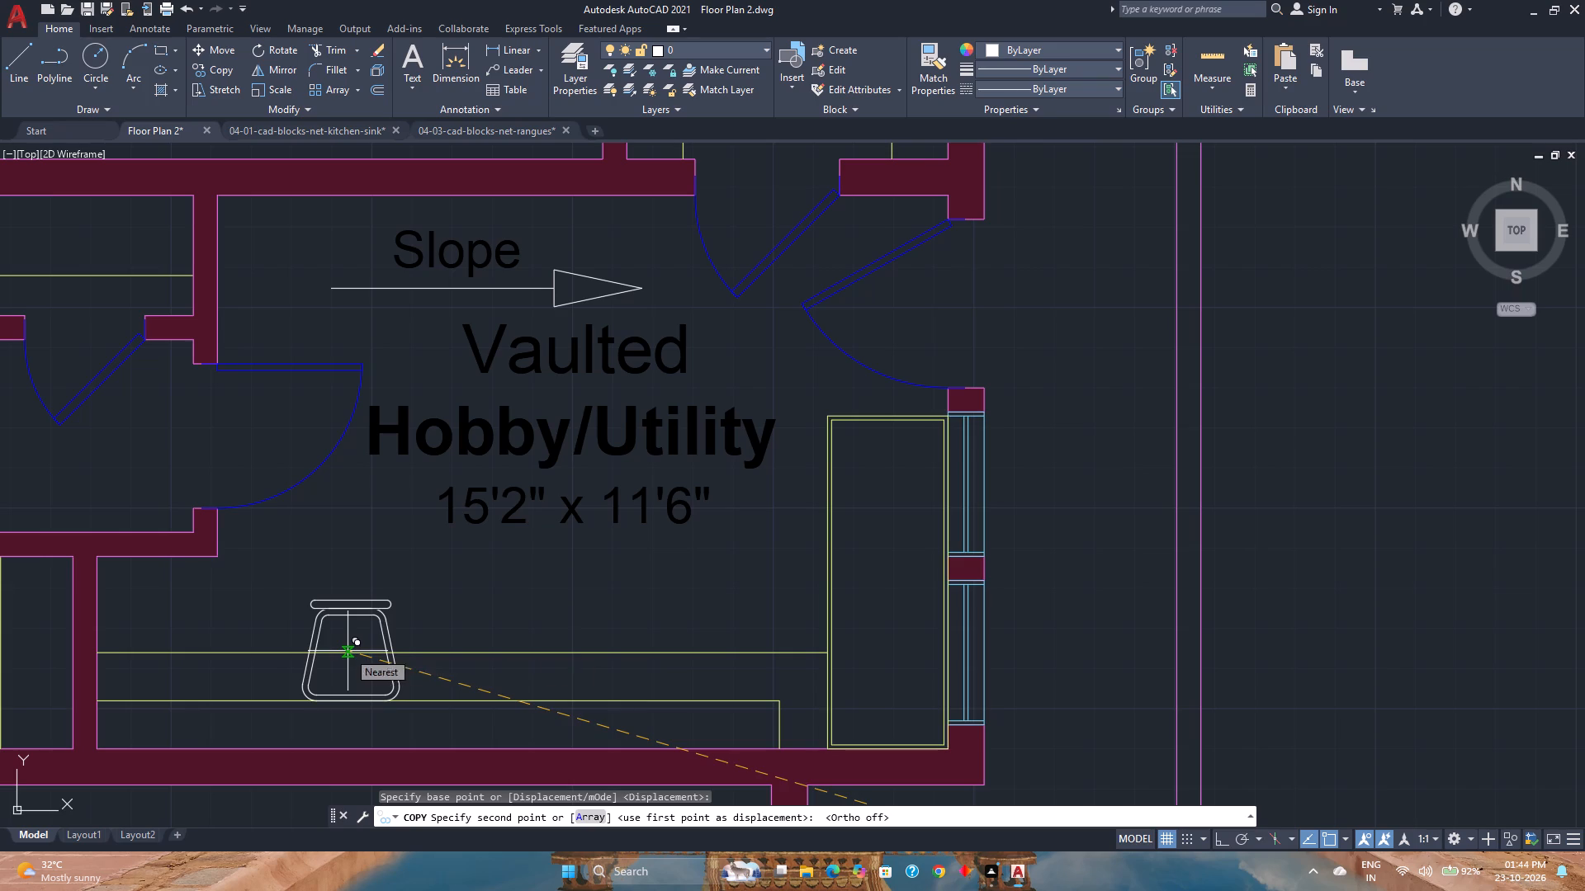
{"action": "left_click", "coordinate": [348, 651]}
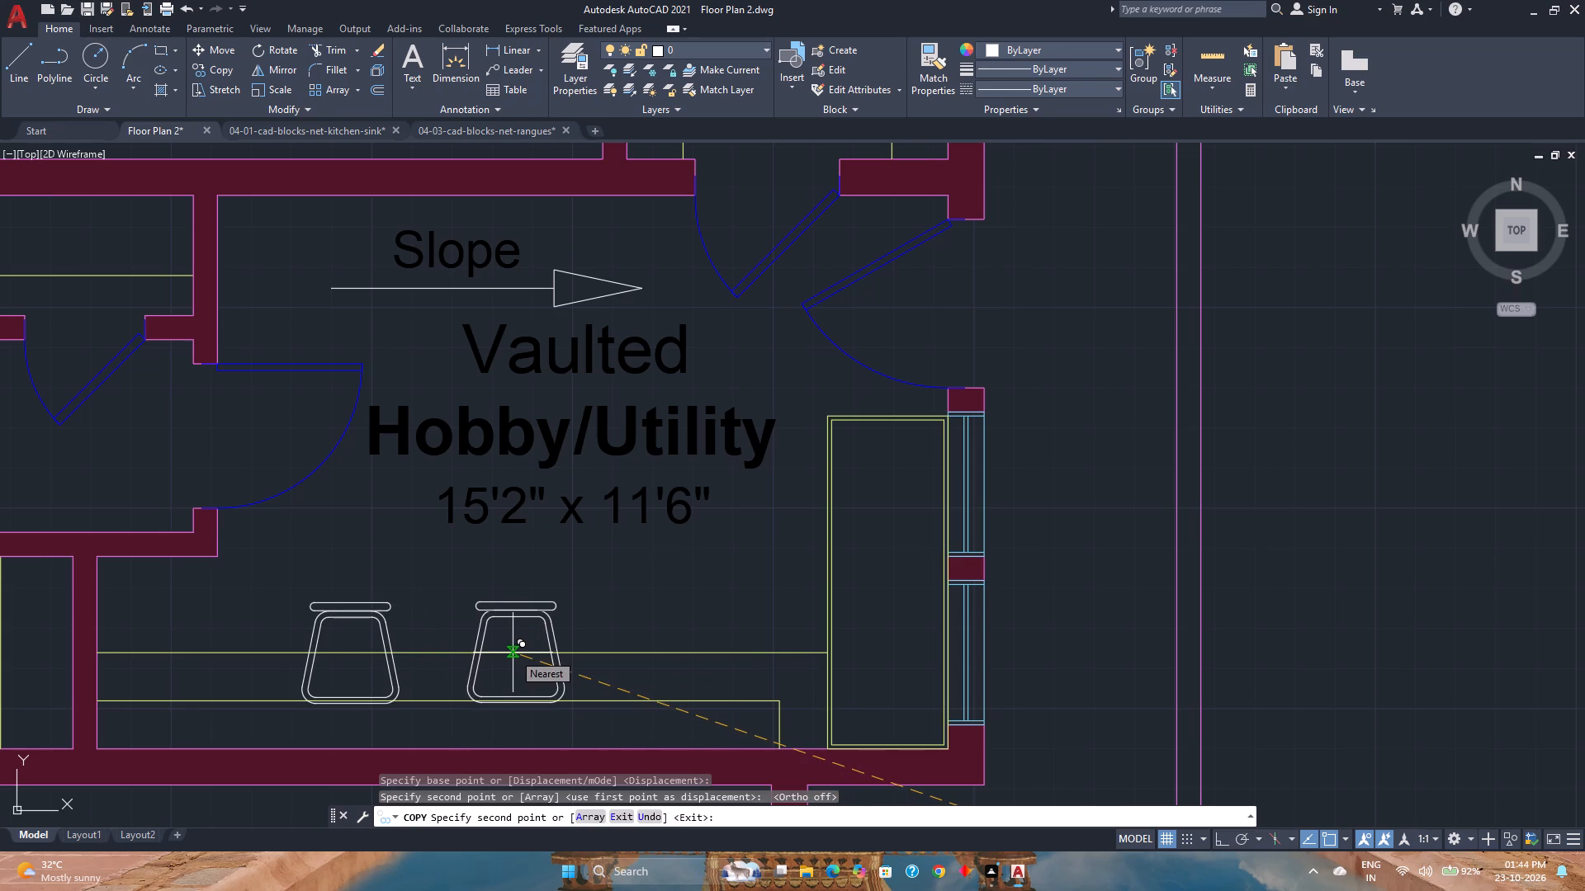
{"action": "key", "text": "Escape"}
Move the chair on the Hobby/Utility counter so its outer bottom edge midpoint sits on the counter's lower line.
{"action": "left_click", "coordinate": [434, 686]}
{"action": "left_click", "coordinate": [367, 666]}
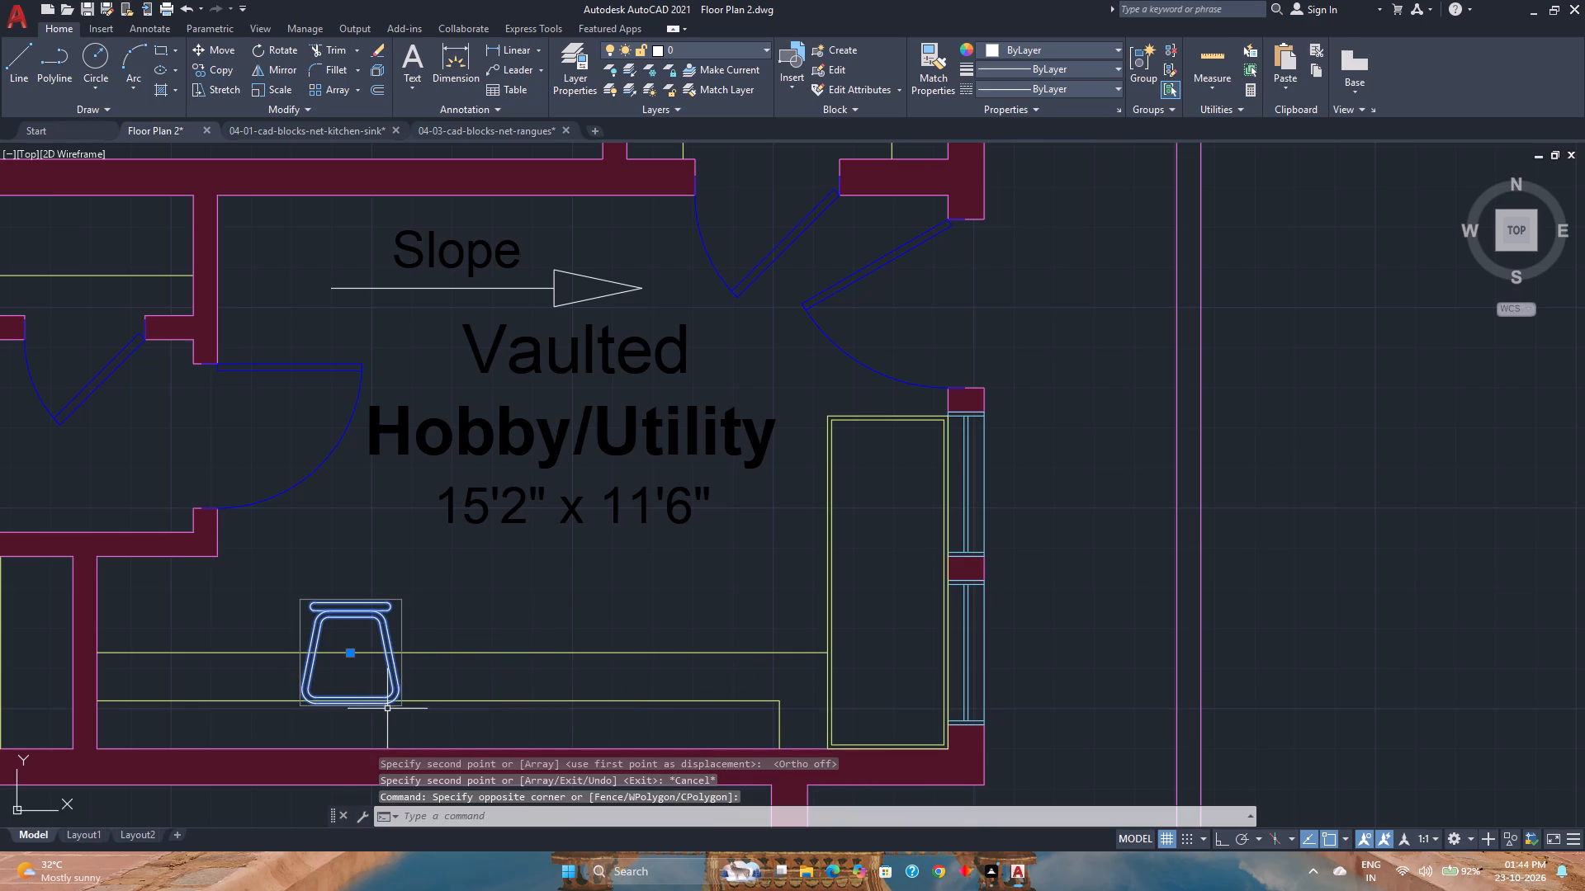
{"action": "key", "text": "m"}
{"action": "key", "text": "Return"}
{"action": "scroll", "coordinate": [367, 718], "scroll_direction": "up", "scroll_amount": 3}
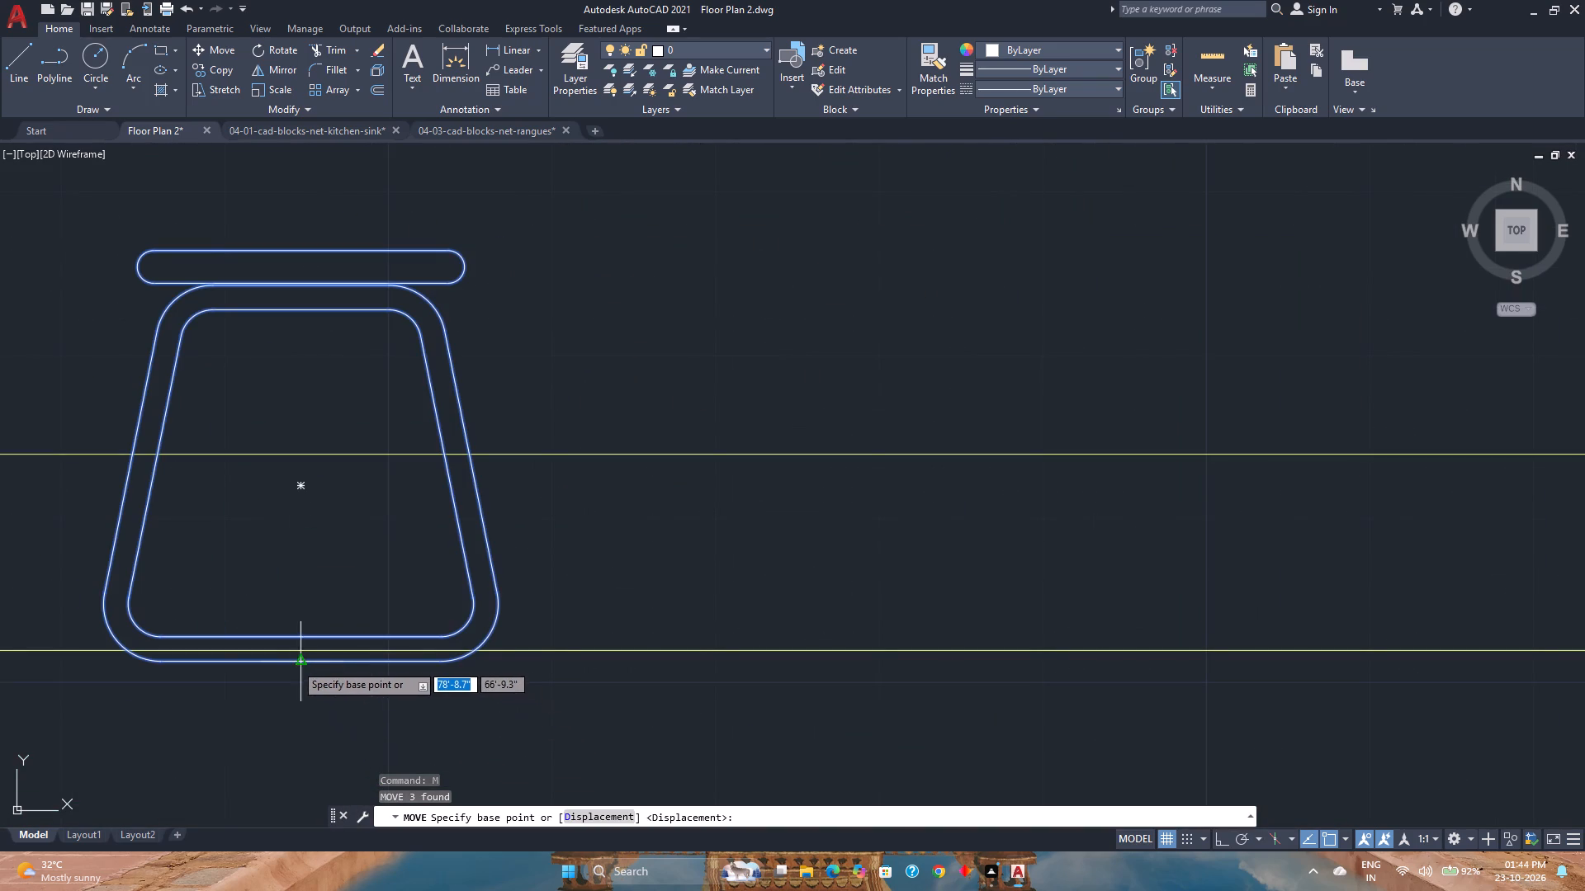
{"action": "left_click", "coordinate": [296, 662]}
{"action": "left_click", "coordinate": [298, 652]}
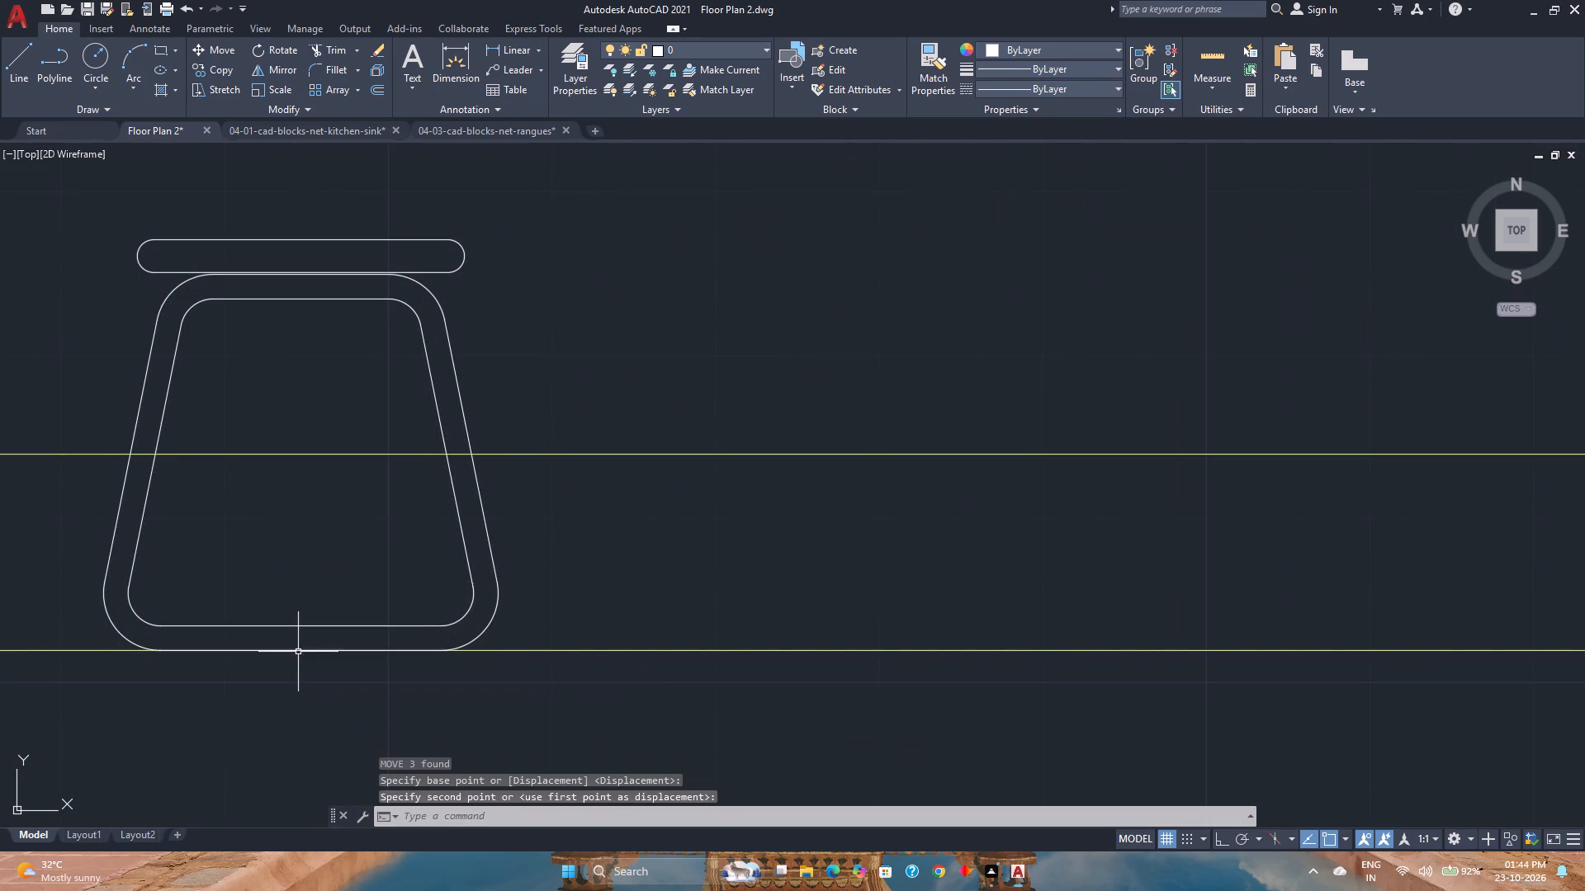
Copy the chair horizontally along the counter with Ortho on, placing the second chair about 2'-10" to the east.
{"action": "left_click", "coordinate": [556, 619]}
{"action": "left_click", "coordinate": [389, 590]}
{"action": "scroll", "coordinate": [387, 589], "scroll_direction": "down", "scroll_amount": 2}
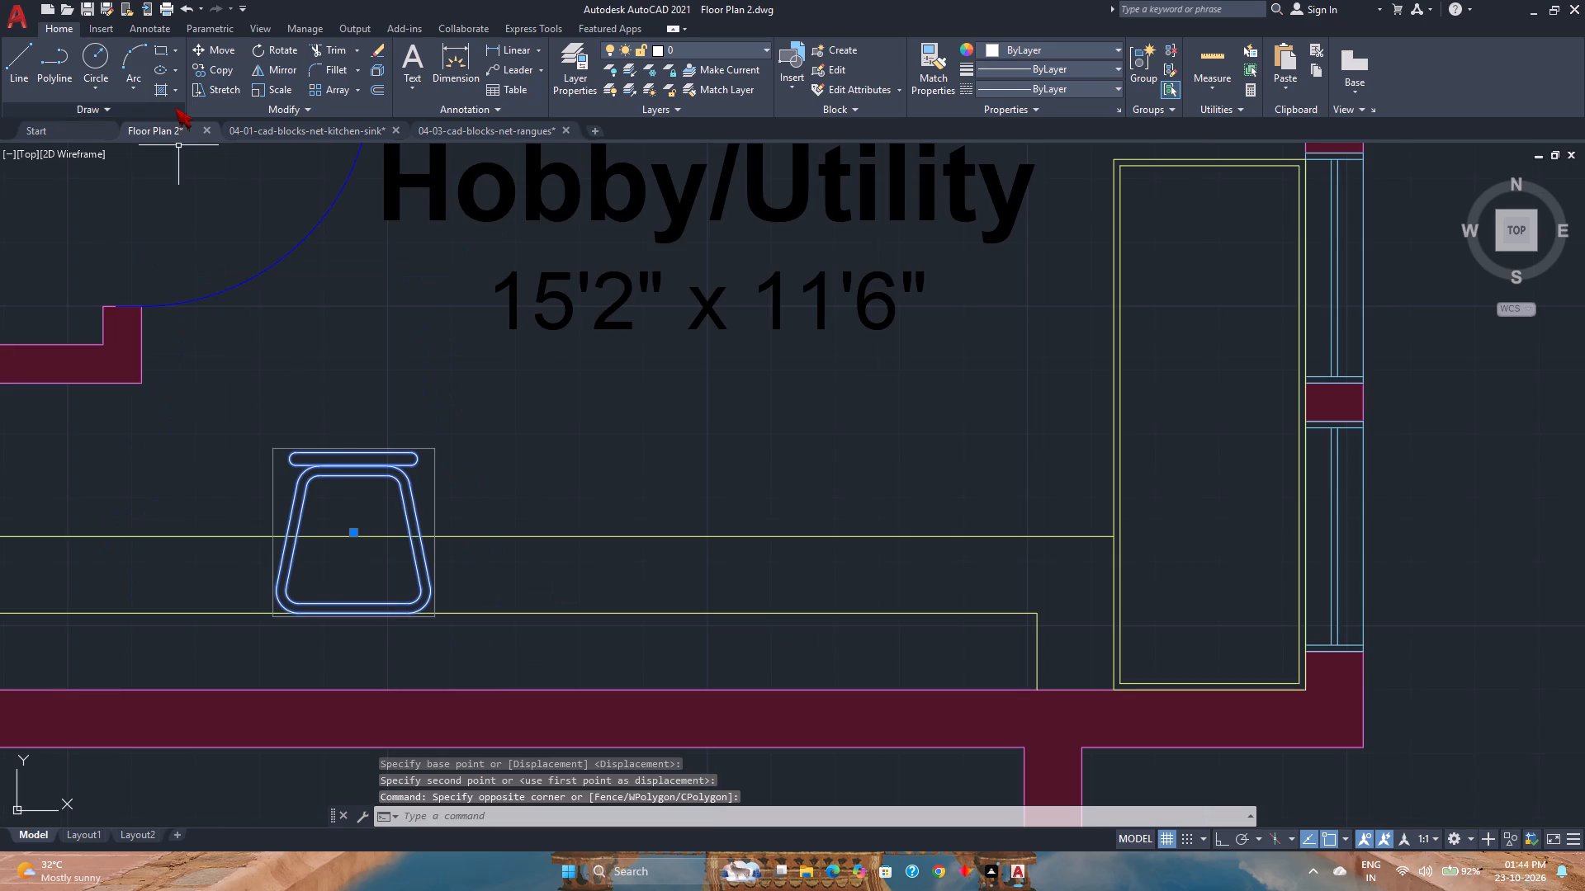
{"action": "left_click", "coordinate": [222, 70]}
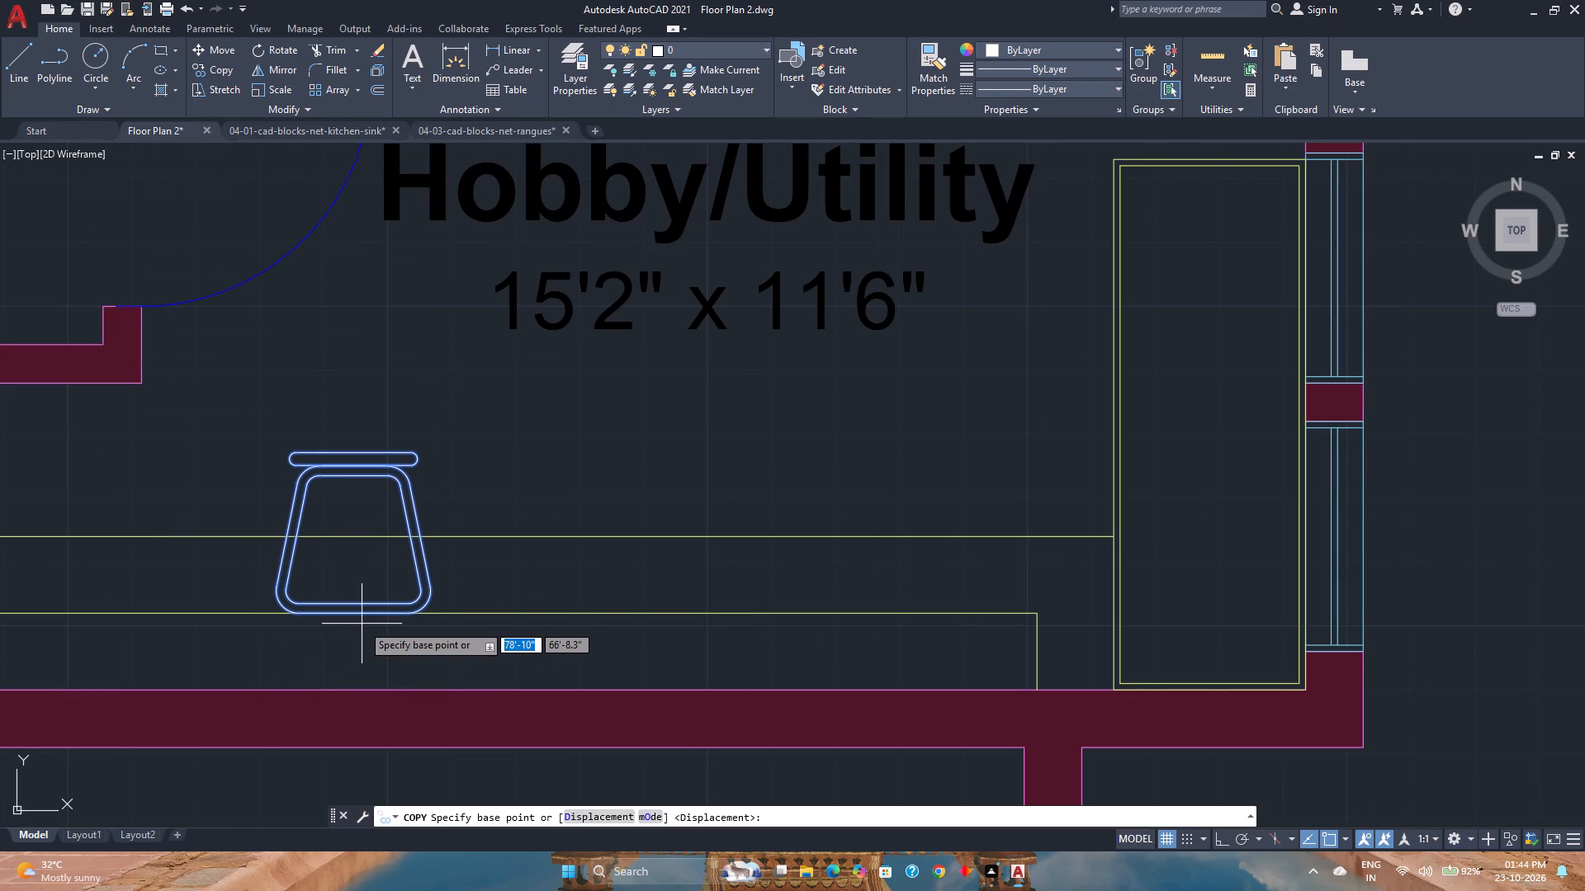
{"action": "left_click", "coordinate": [355, 615]}
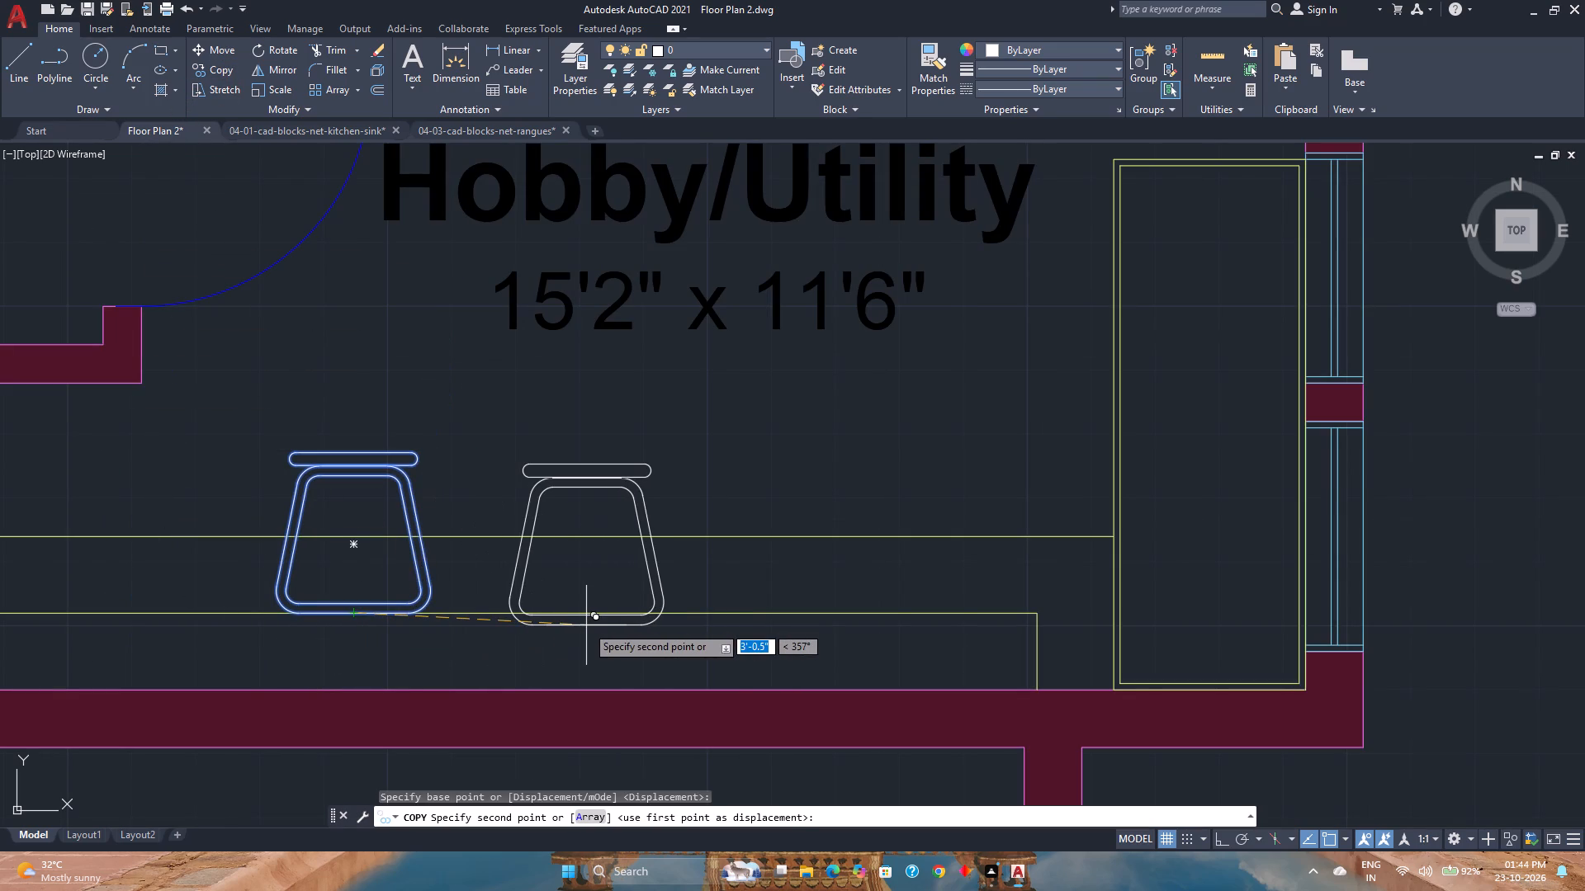
{"action": "key", "text": "F8"}
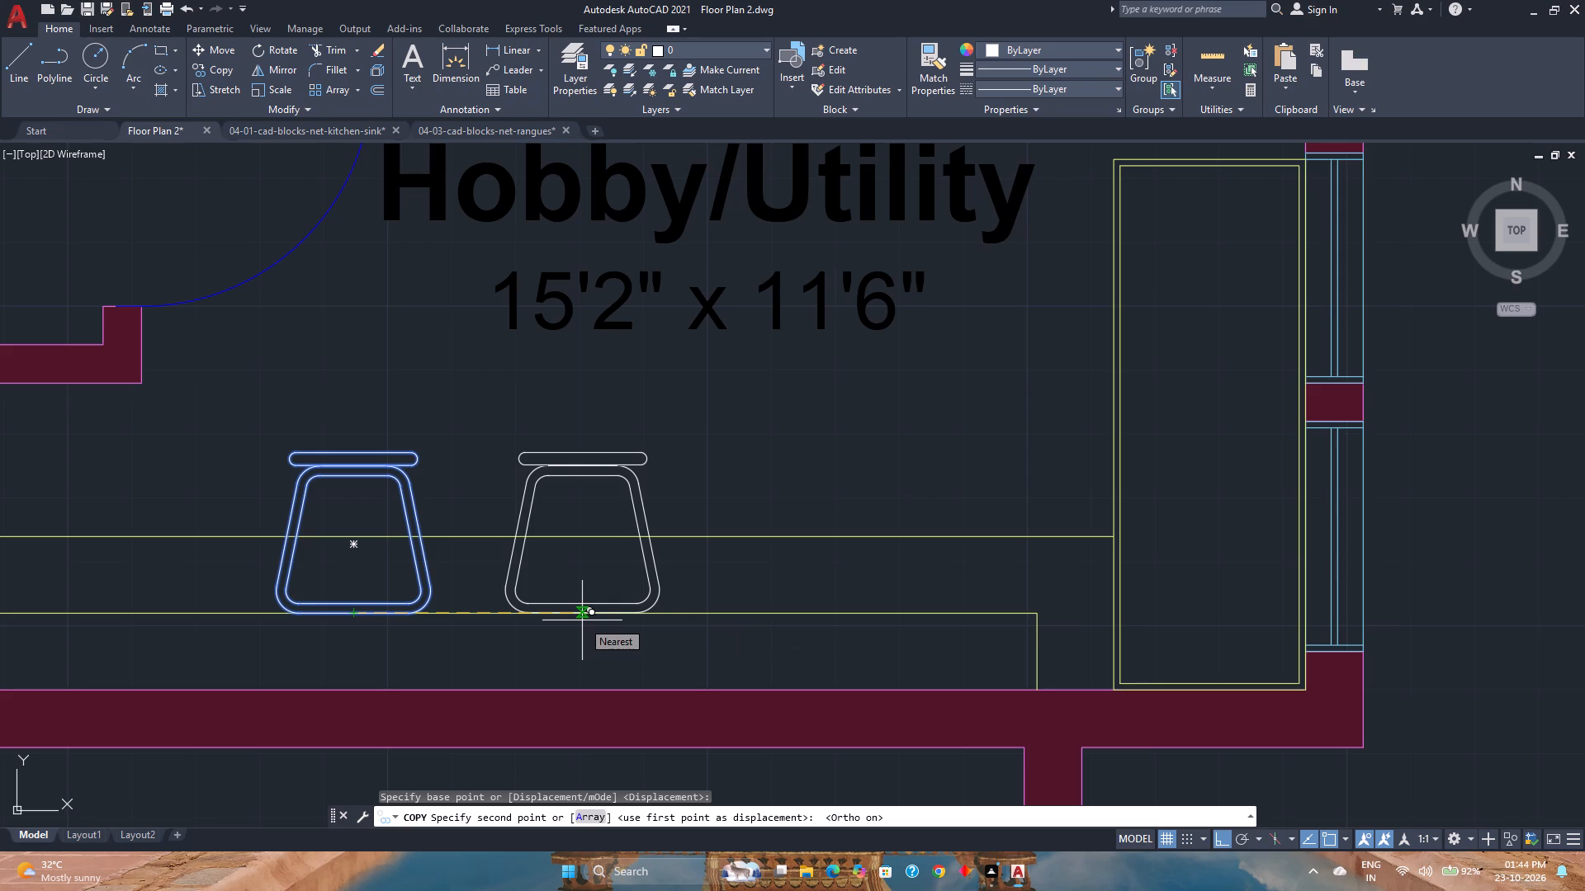
{"action": "left_click", "coordinate": [568, 617]}
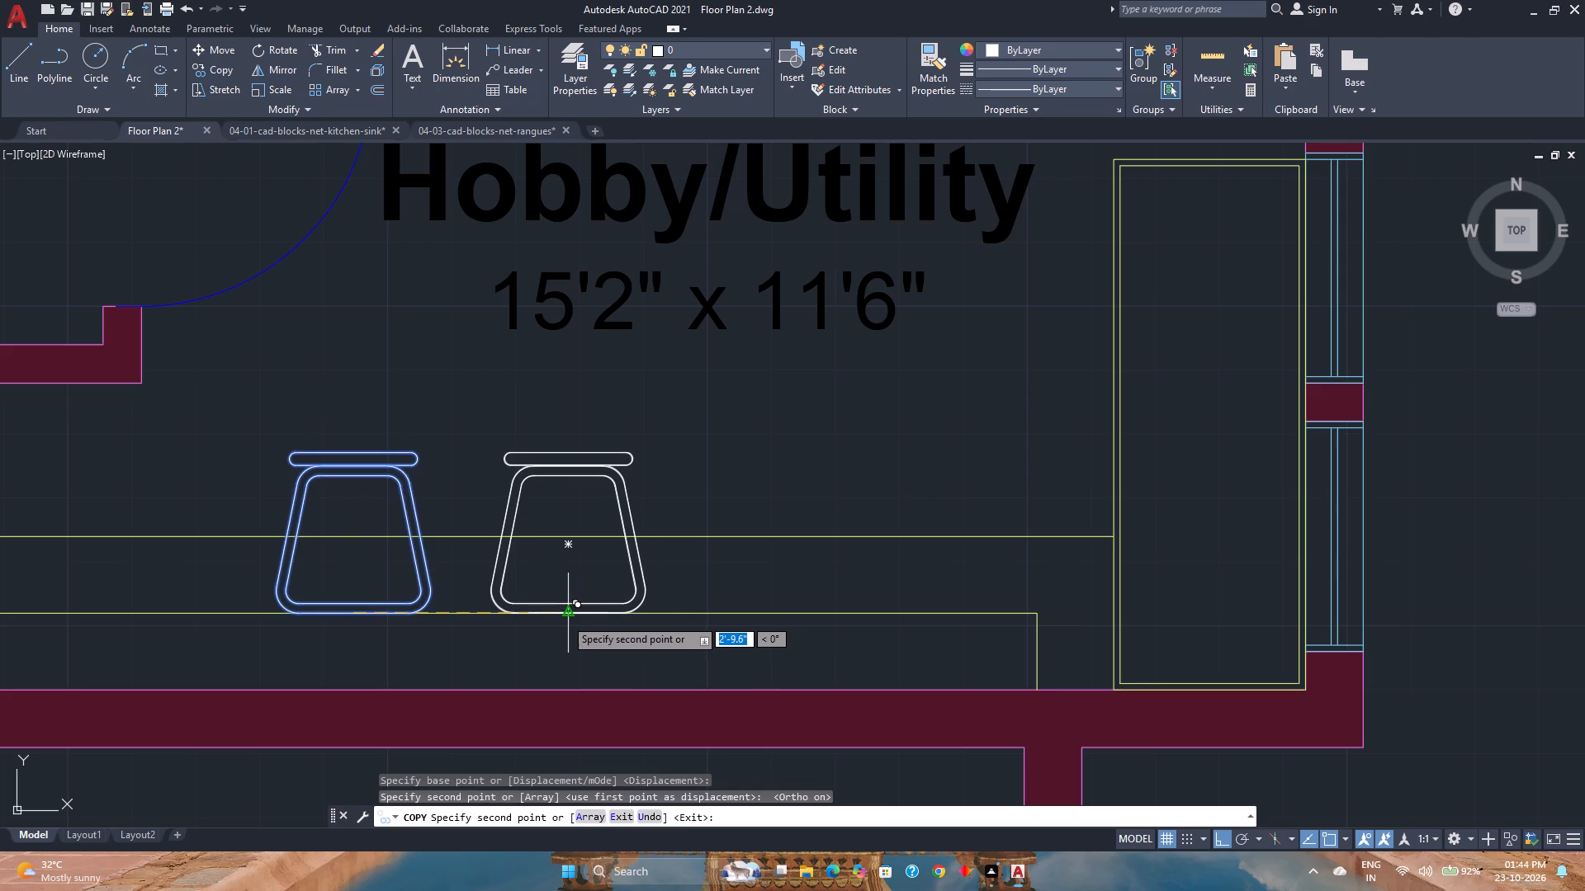
{"action": "key", "text": "Escape"}
Trim the counter's upper line where it crosses the interiors and outer double outlines of both chairs.
{"action": "type", "text": "tr"}
{"action": "key", "text": "Return"}
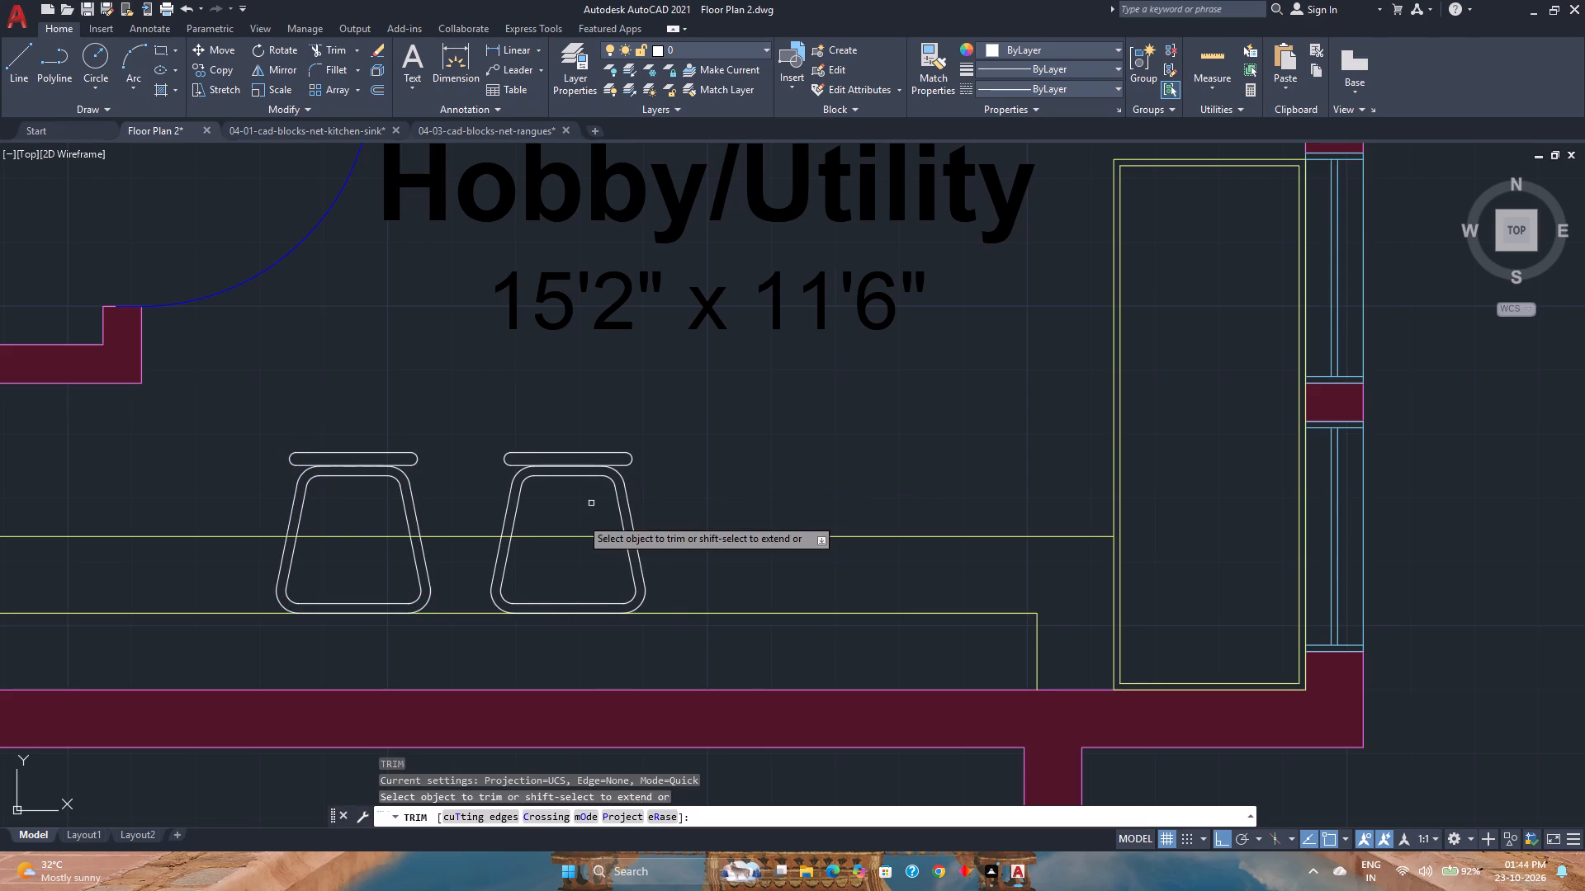
{"action": "left_click", "coordinate": [580, 518]}
{"action": "left_click", "coordinate": [570, 550]}
{"action": "left_click", "coordinate": [361, 530]}
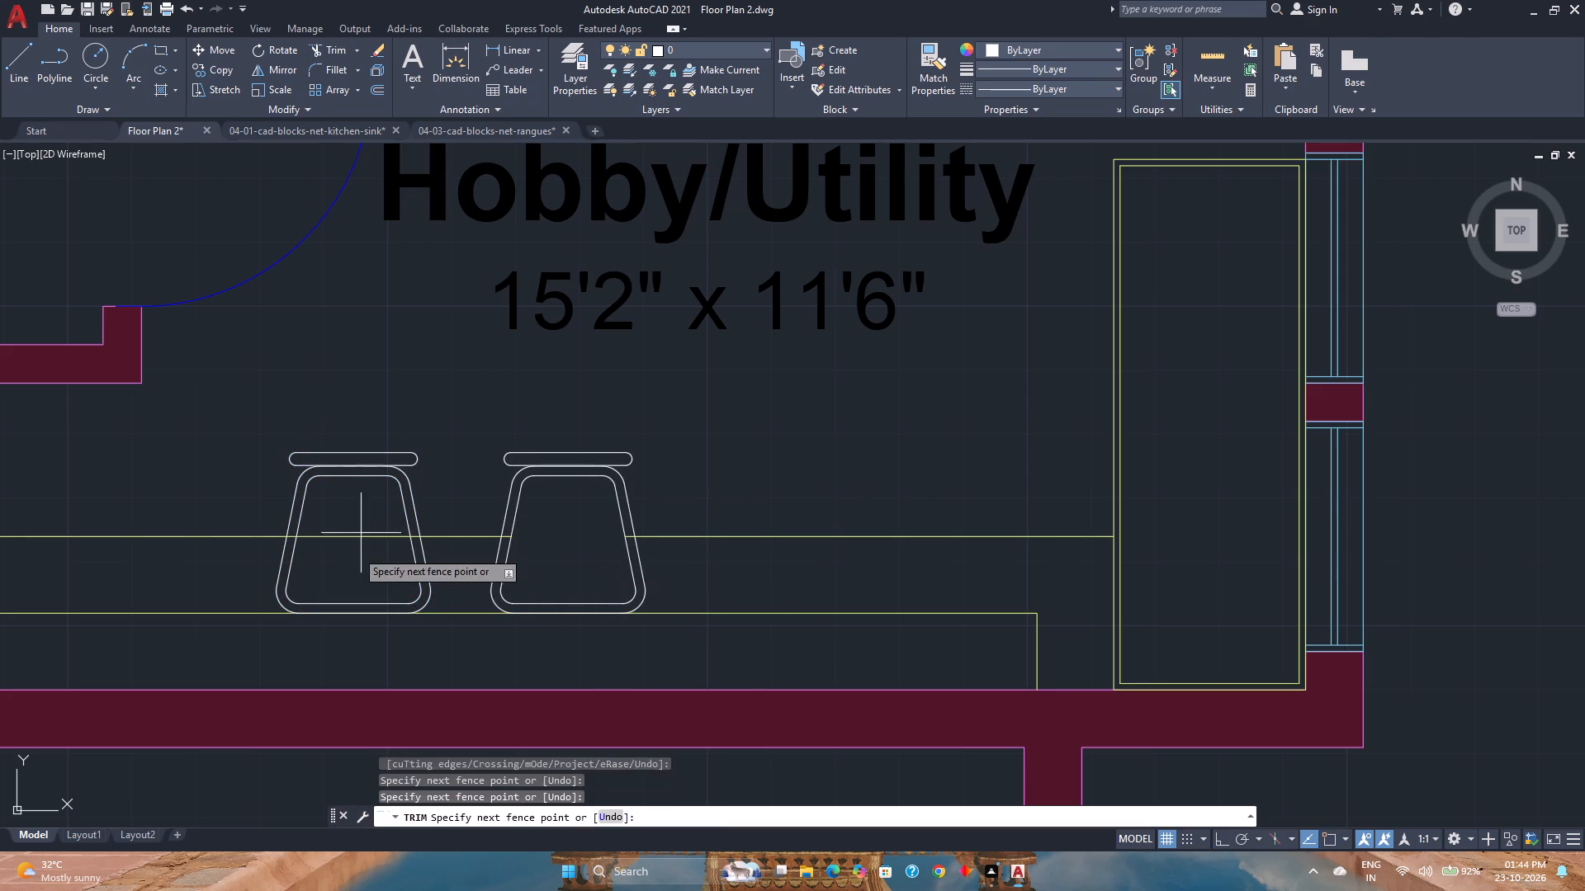
{"action": "left_click", "coordinate": [354, 561]}
{"action": "scroll", "coordinate": [298, 536], "scroll_direction": "up", "scroll_amount": 3}
{"action": "left_click", "coordinate": [277, 535]}
{"action": "left_click", "coordinate": [253, 554]}
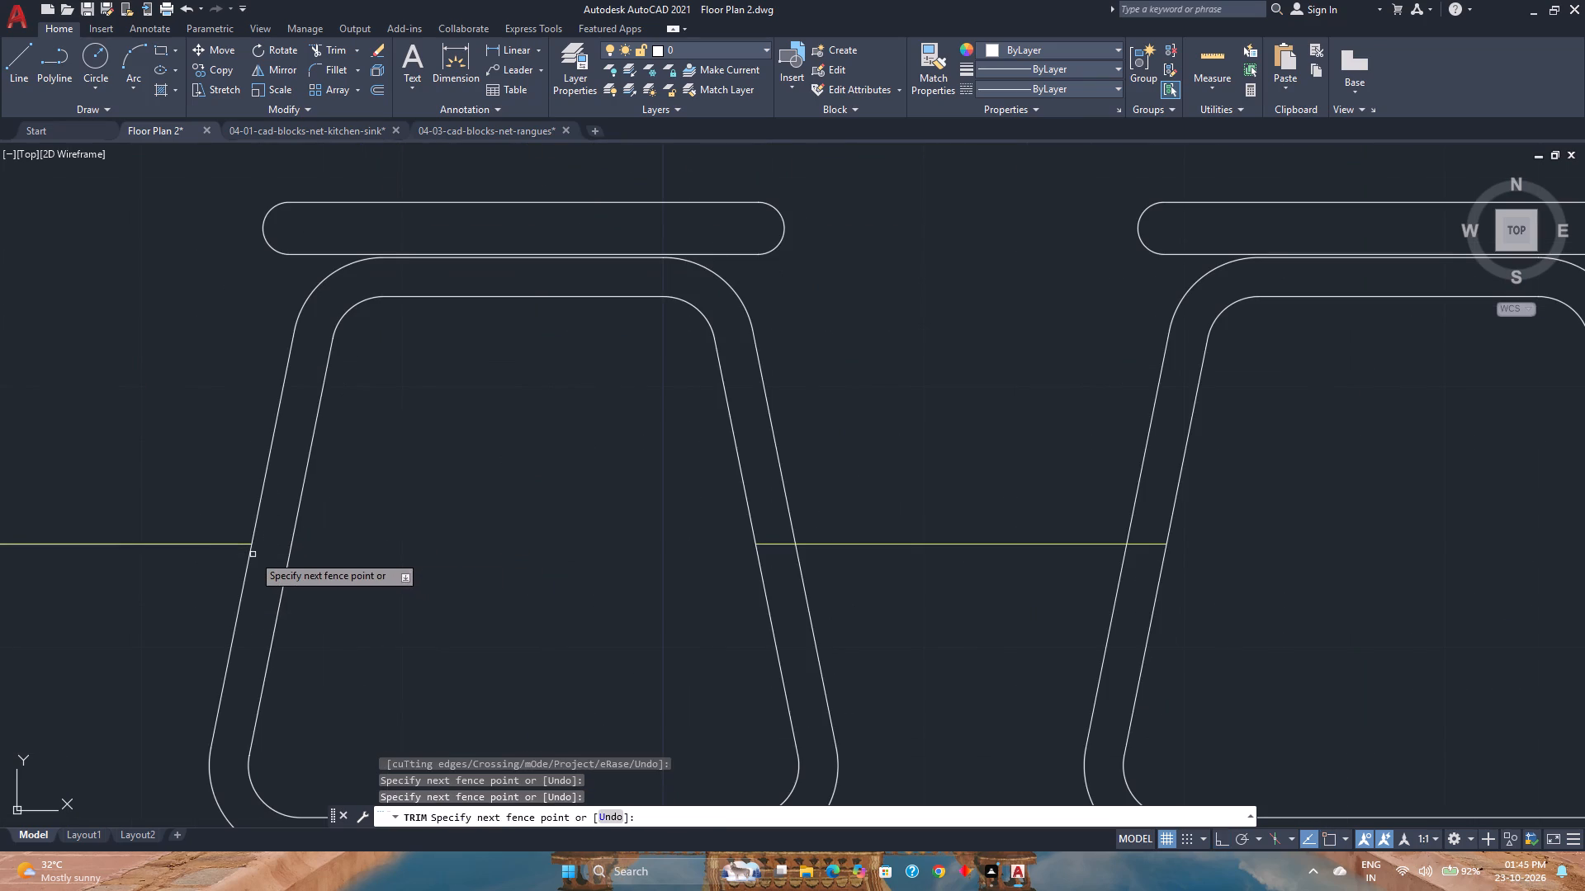
{"action": "scroll", "coordinate": [256, 554], "scroll_direction": "down", "scroll_amount": 3}
{"action": "scroll", "coordinate": [621, 557], "scroll_direction": "up", "scroll_amount": 2}
{"action": "left_click", "coordinate": [553, 539]}
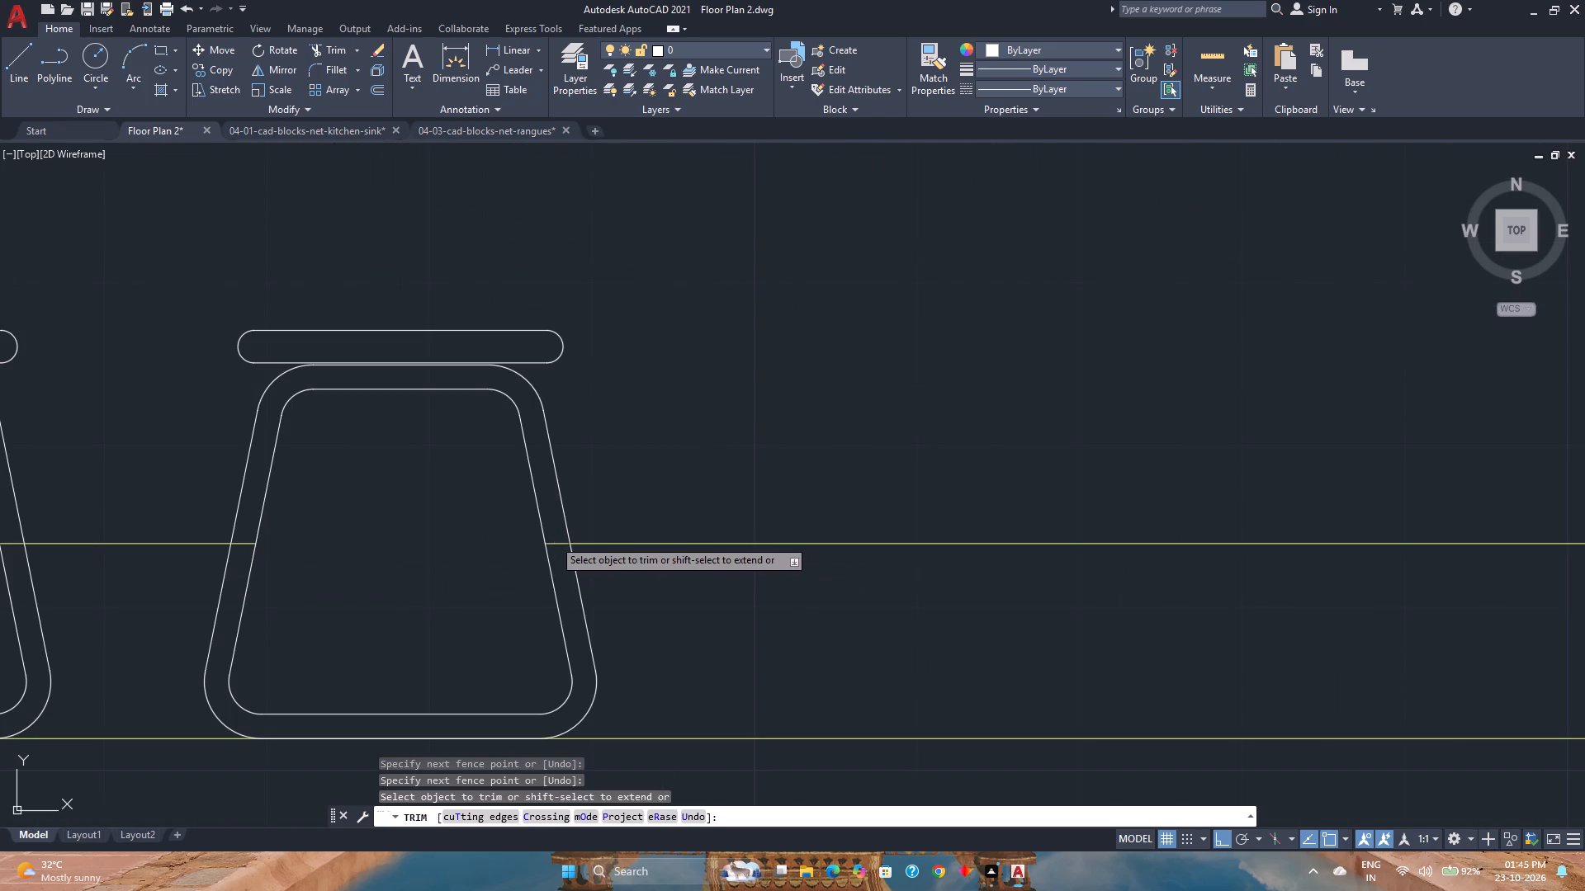
{"action": "left_click", "coordinate": [560, 559]}
{"action": "key", "text": "Escape"}
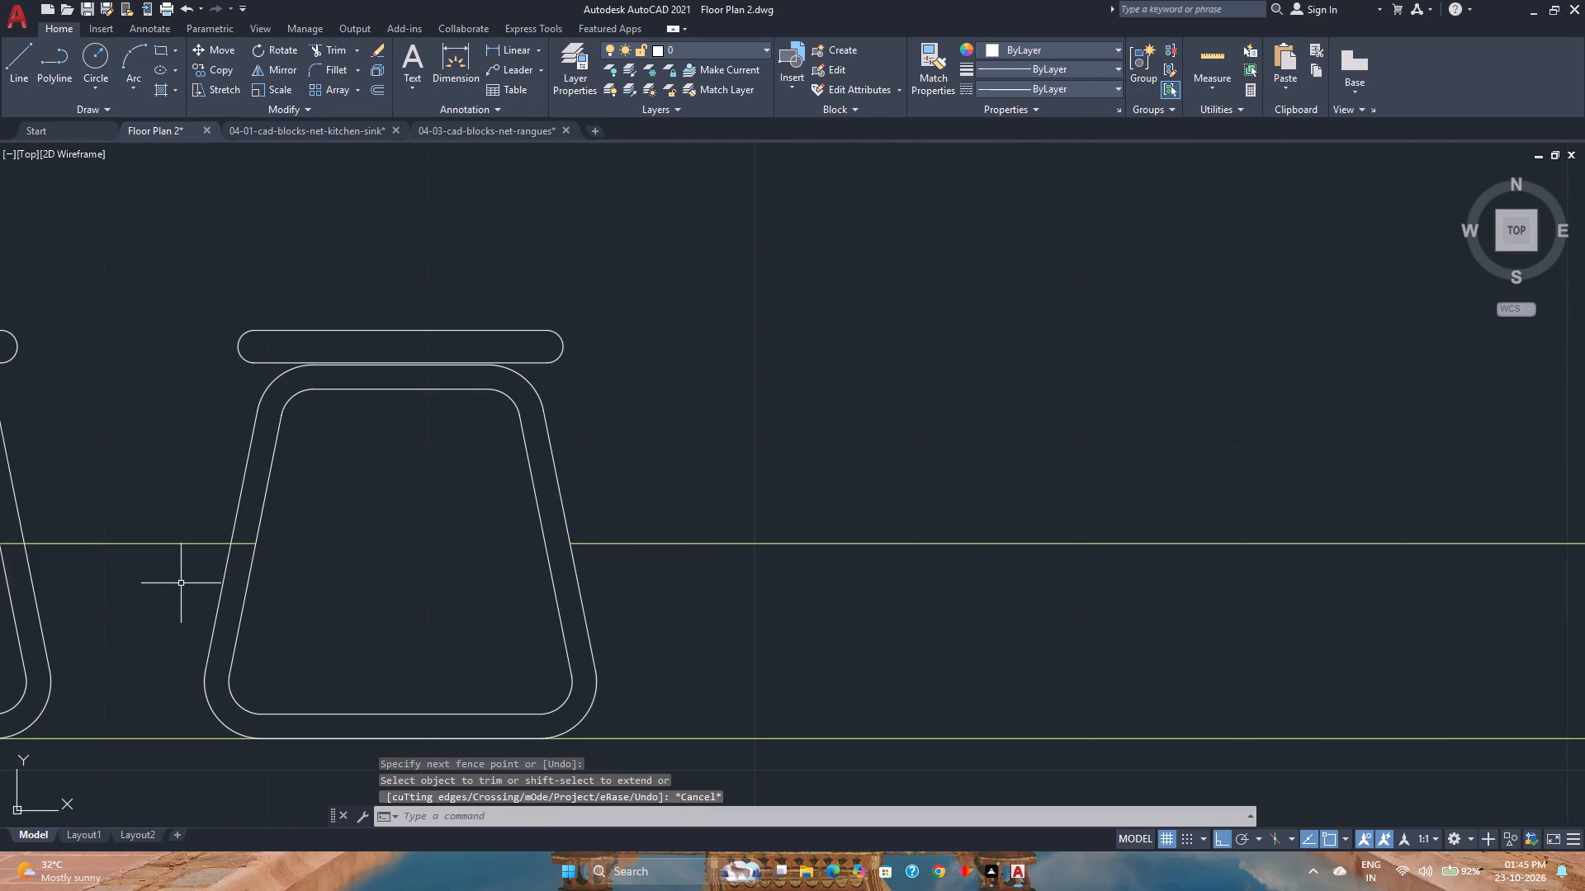
Delete the remaining piece of the counter's upper line between the two chairs.
{"action": "left_click", "coordinate": [181, 583]}
{"action": "left_click", "coordinate": [168, 530]}
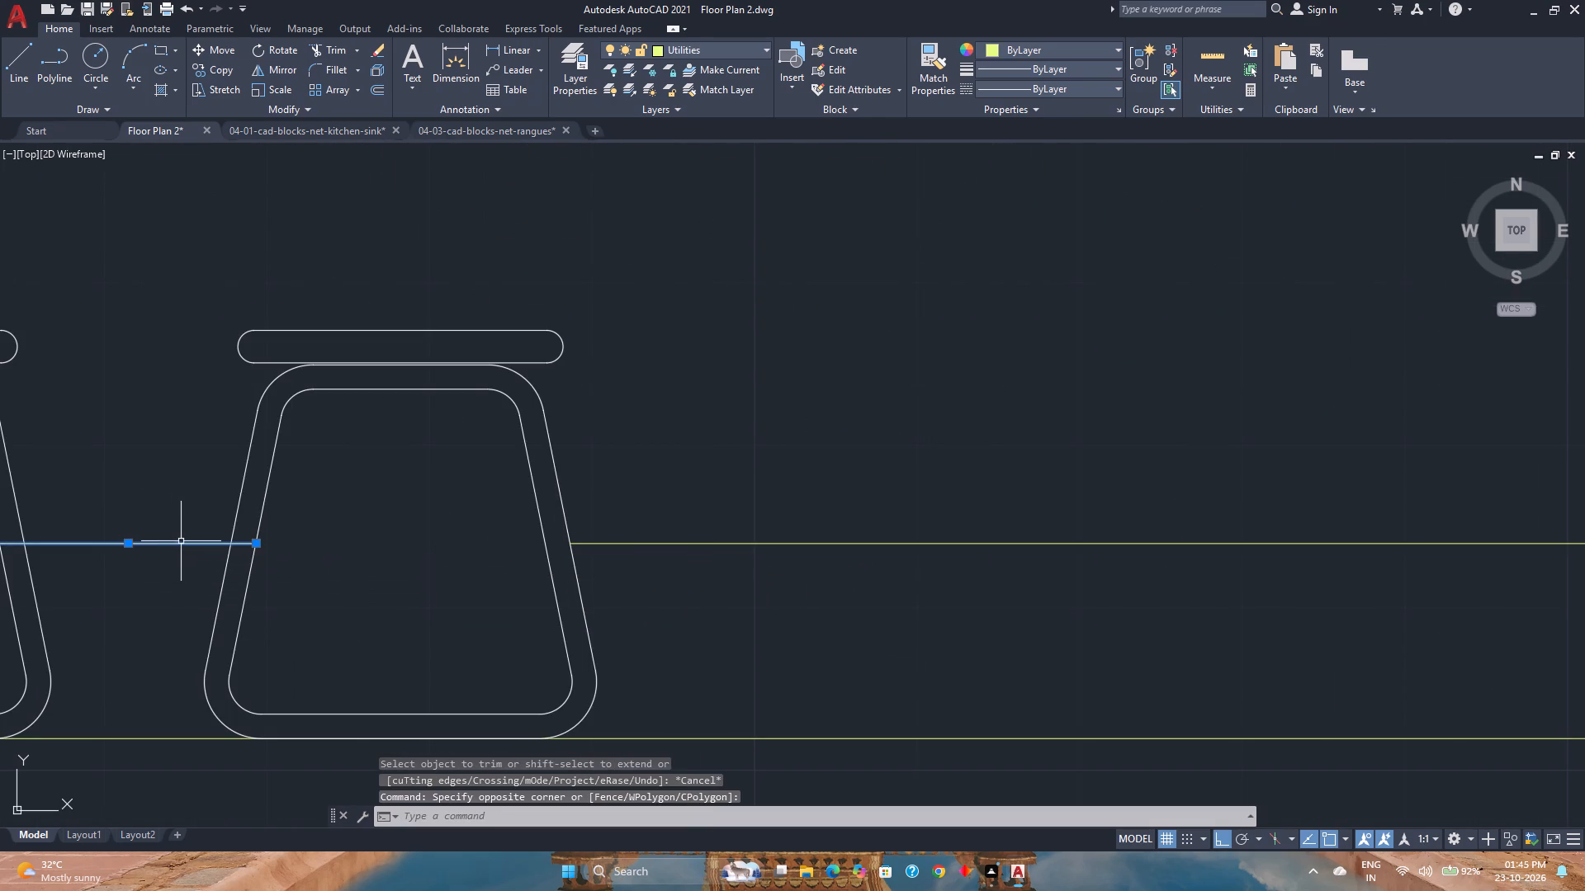
{"action": "key", "text": "Delete"}
Delete the original chair lying outside the floor plan, east of the garage.
{"action": "scroll", "coordinate": [426, 606], "scroll_direction": "down", "scroll_amount": 3}
{"action": "scroll", "coordinate": [506, 593], "scroll_direction": "down", "scroll_amount": 1}
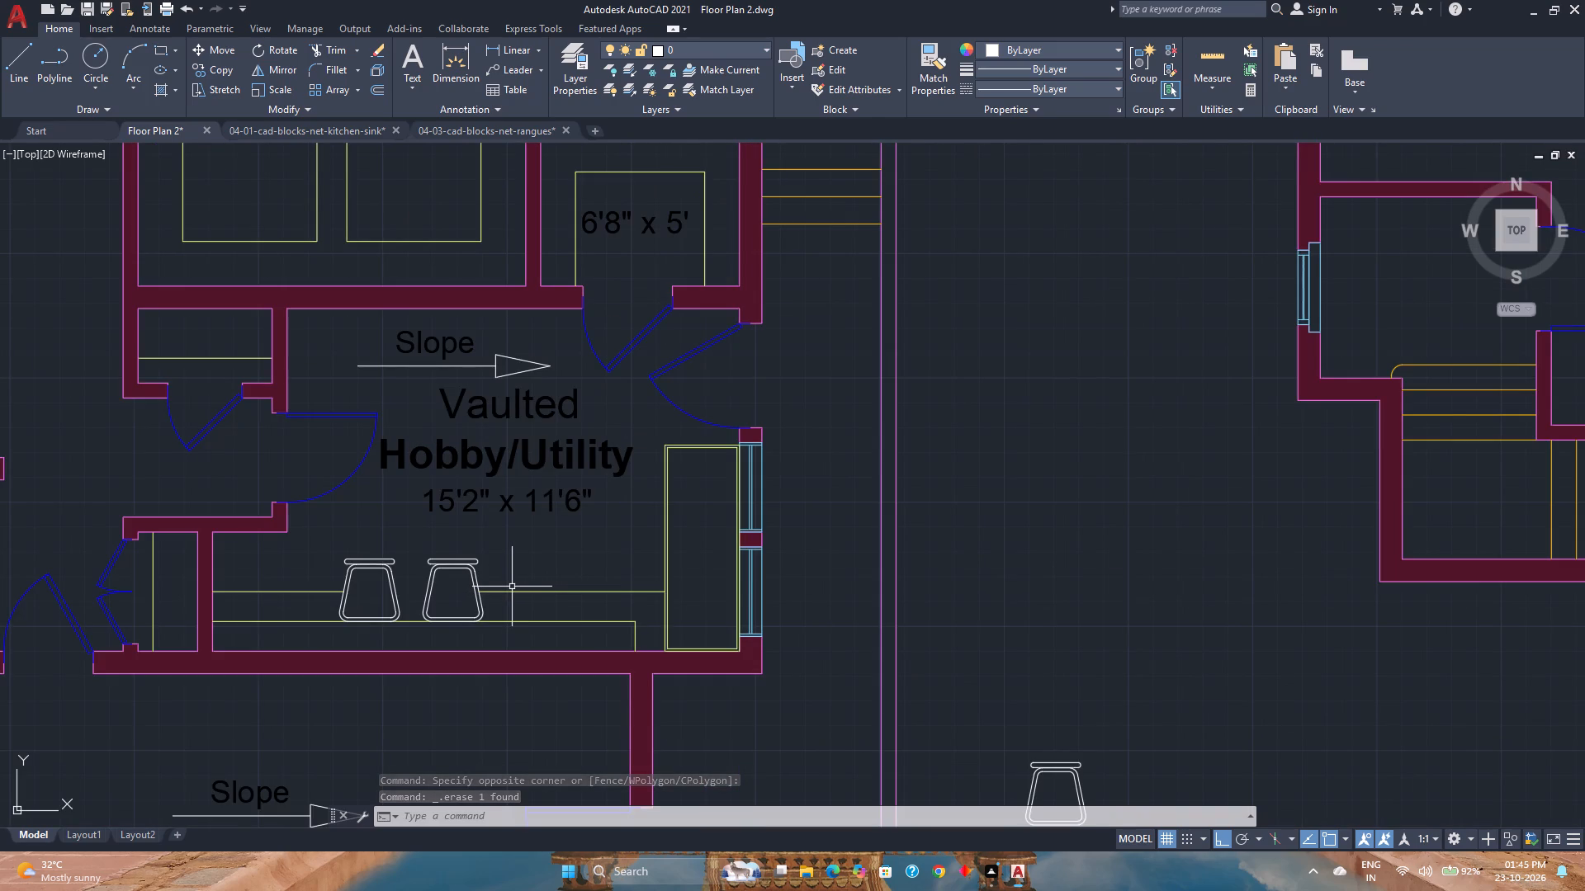
{"action": "scroll", "coordinate": [533, 592], "scroll_direction": "down", "scroll_amount": 2}
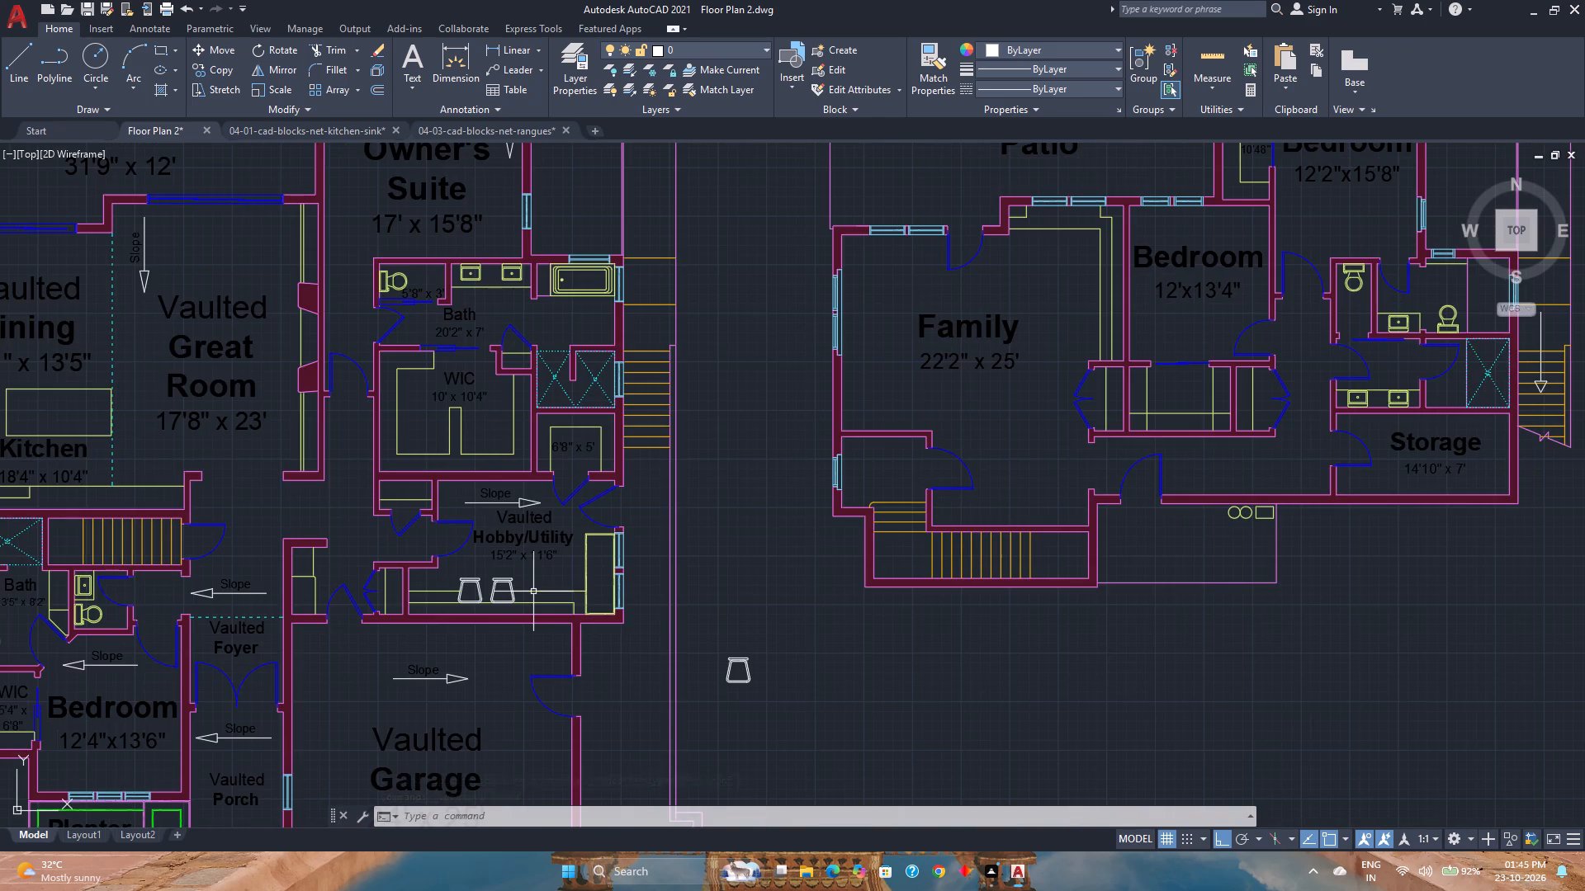
{"action": "scroll", "coordinate": [694, 610], "scroll_direction": "down", "scroll_amount": 2}
{"action": "scroll", "coordinate": [715, 647], "scroll_direction": "up", "scroll_amount": 3}
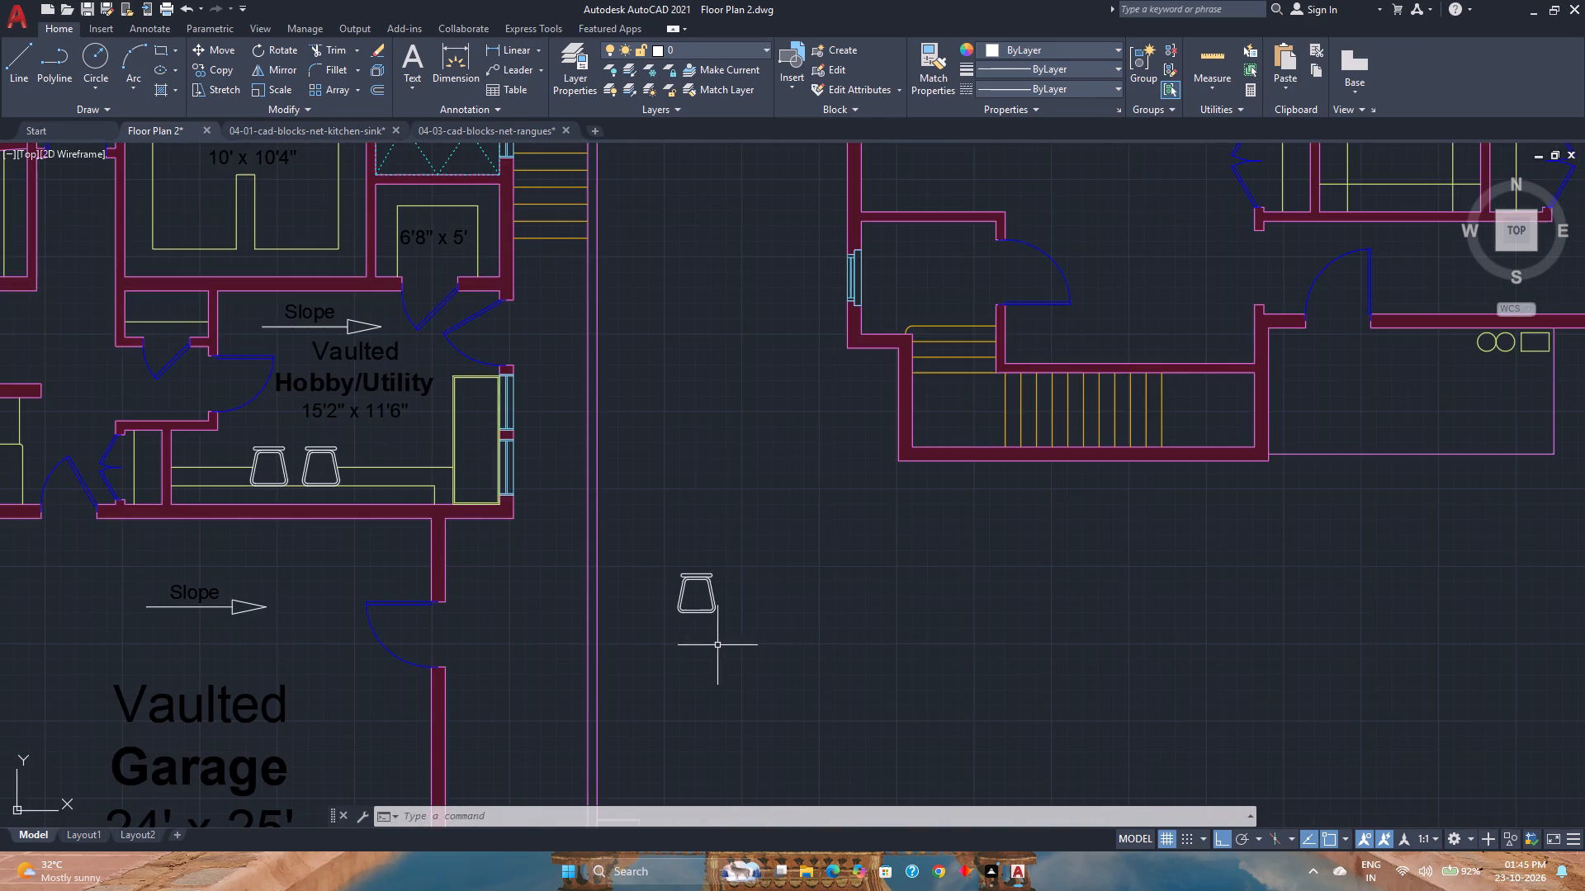
{"action": "left_click", "coordinate": [721, 643]}
{"action": "left_click", "coordinate": [669, 560]}
{"action": "key", "text": "Delete"}
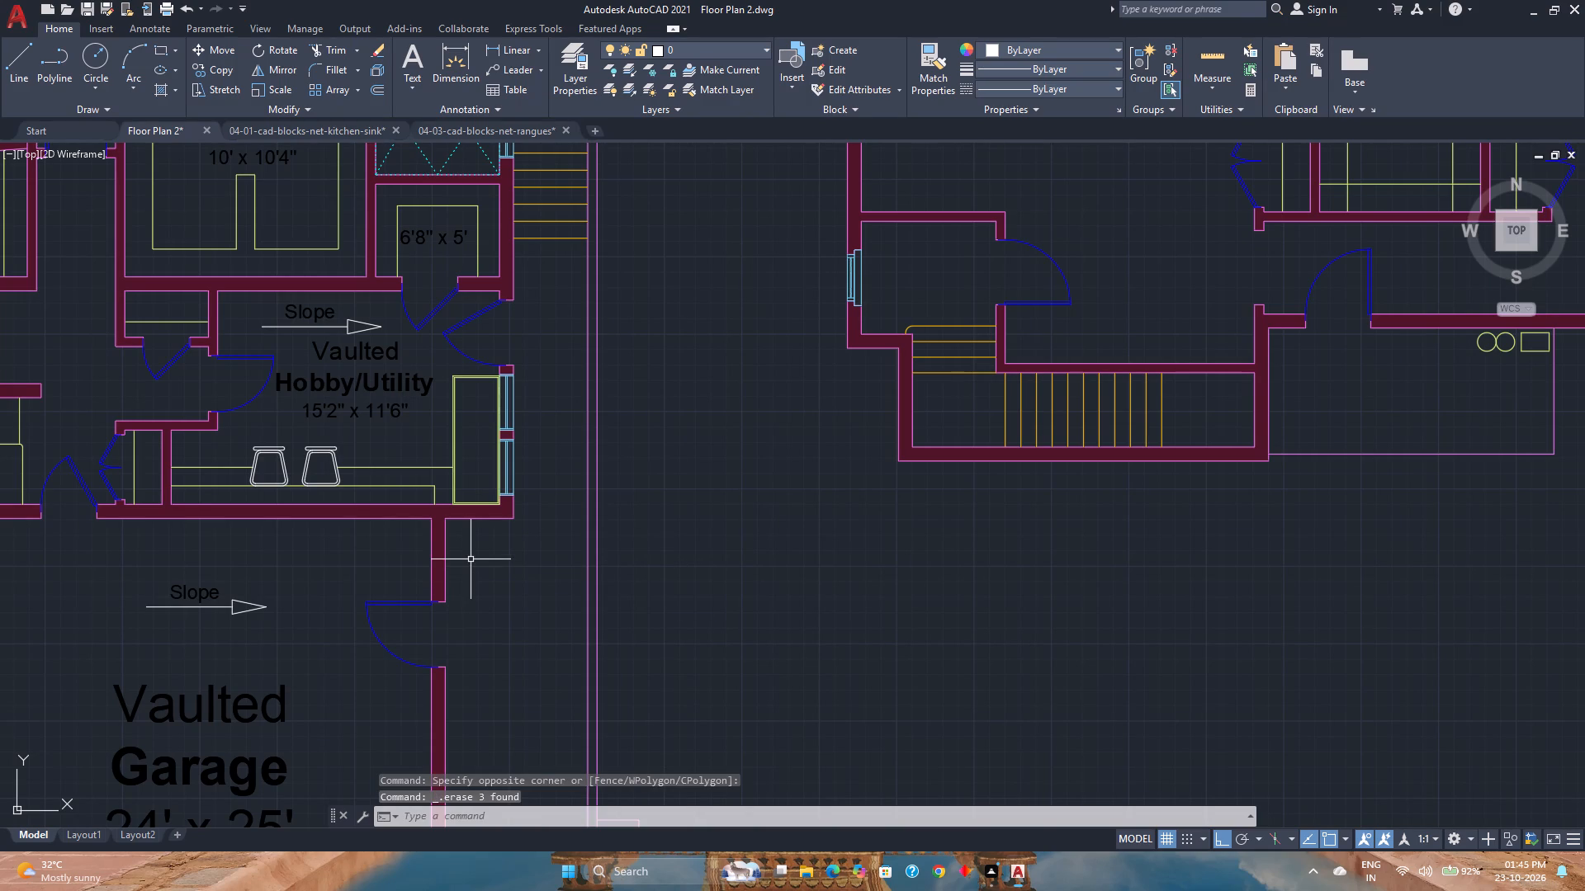
Assign both chairs at the Hobby/Utility counter to the Utilities layer.
{"action": "scroll", "coordinate": [472, 558], "scroll_direction": "down", "scroll_amount": 2}
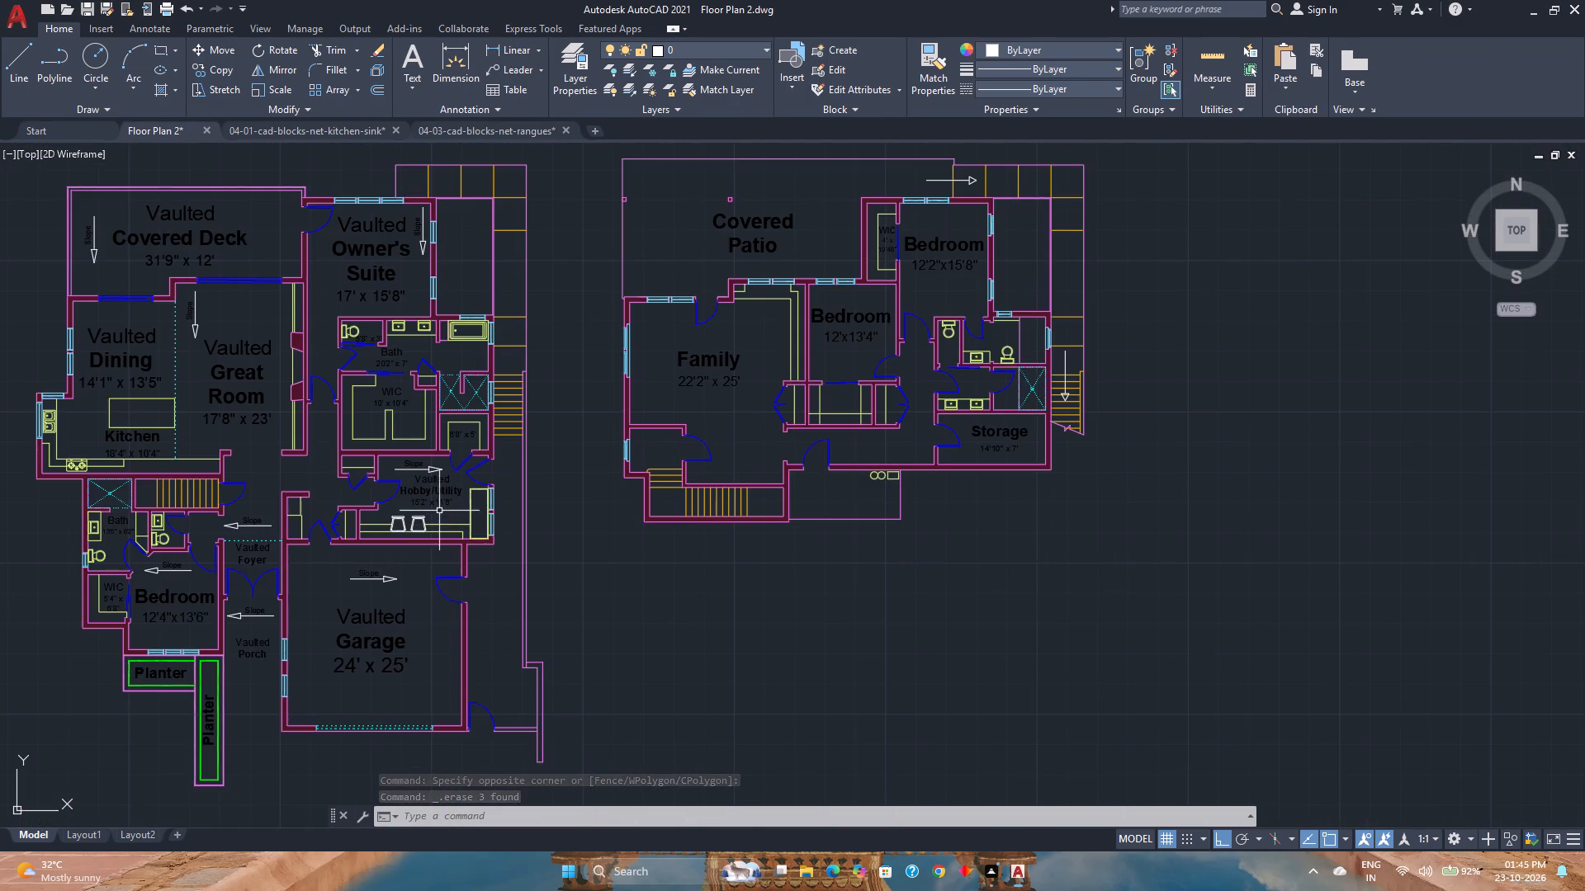
{"action": "scroll", "coordinate": [421, 511], "scroll_direction": "up", "scroll_amount": 3}
{"action": "left_click", "coordinate": [462, 547]}
{"action": "left_click", "coordinate": [296, 528]}
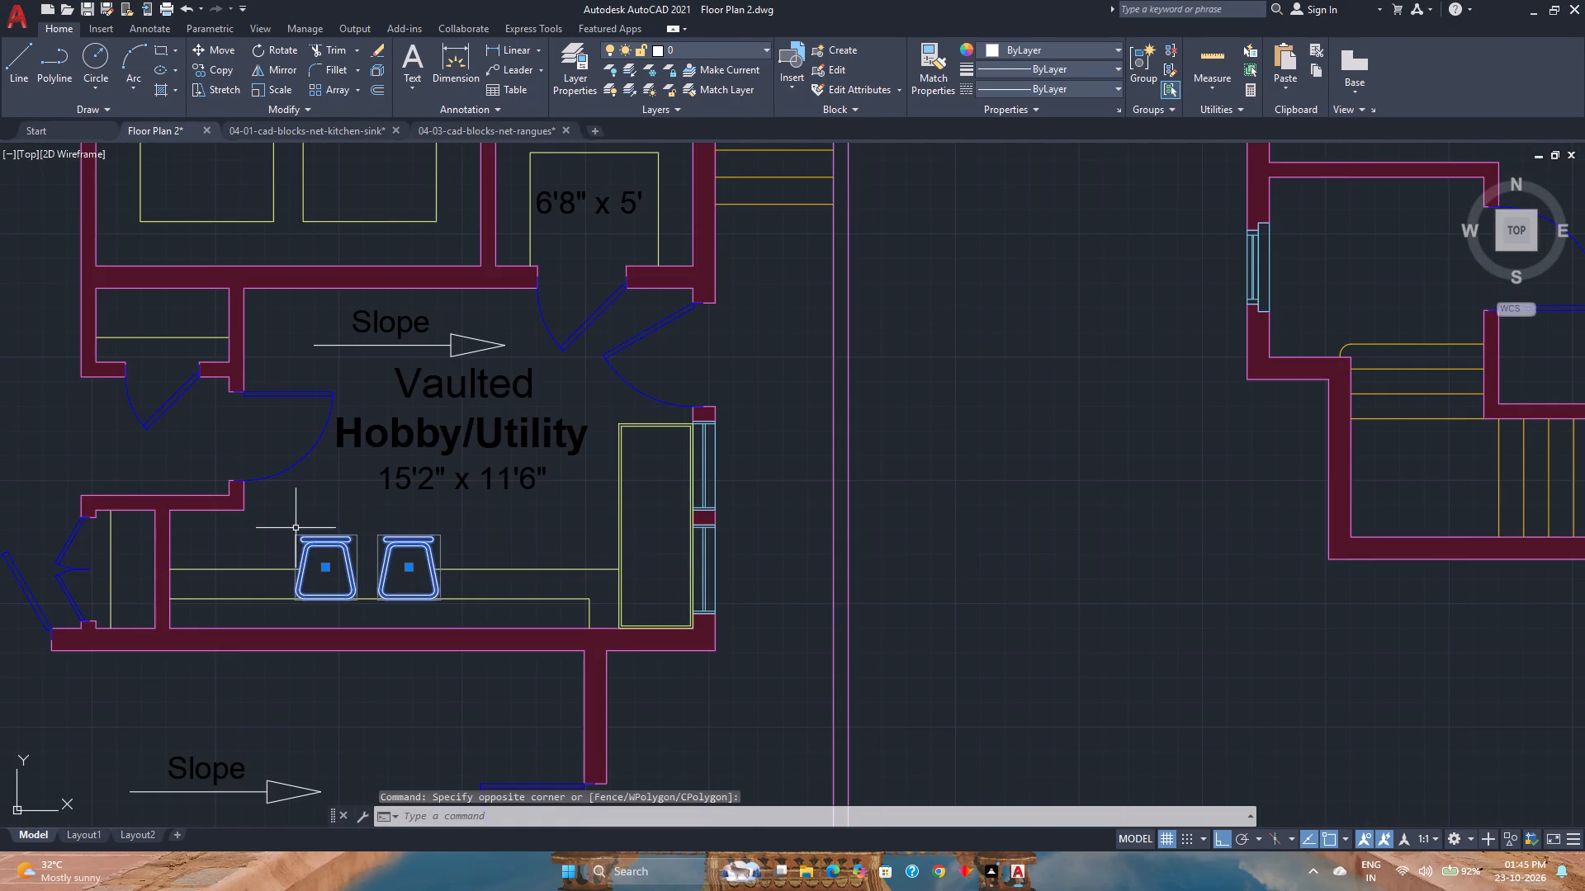
{"action": "left_click", "coordinate": [745, 54]}
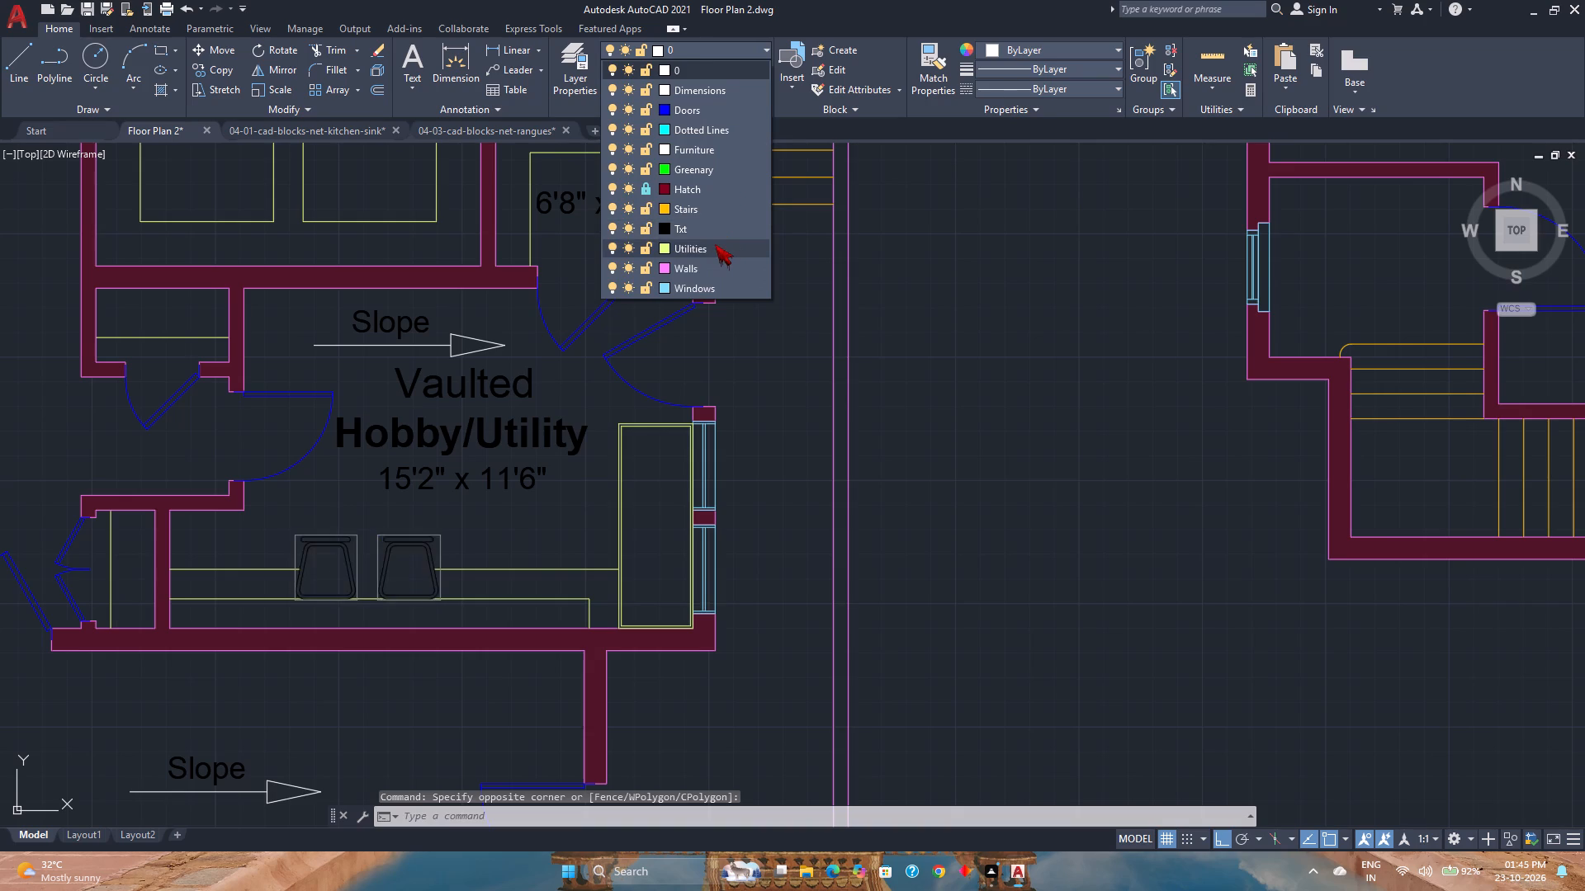
{"action": "left_click", "coordinate": [715, 246]}
{"action": "key", "text": "Escape"}
Change the Walls layer colour to red, index colour 10.
{"action": "scroll", "coordinate": [533, 474], "scroll_direction": "down", "scroll_amount": 3}
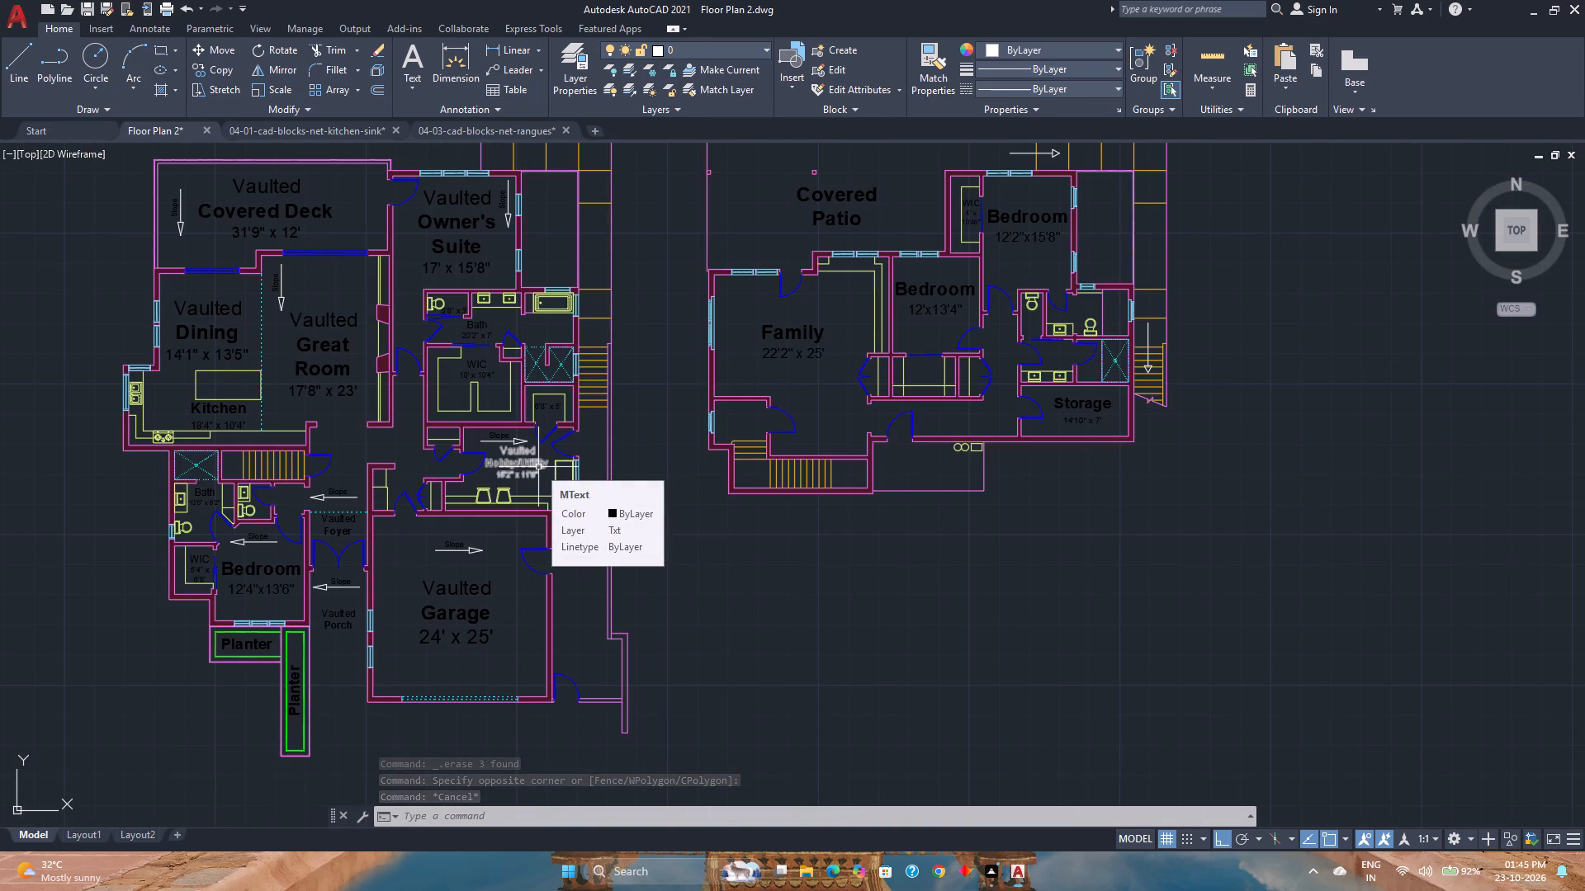
{"action": "scroll", "coordinate": [786, 639], "scroll_direction": "down", "scroll_amount": 1}
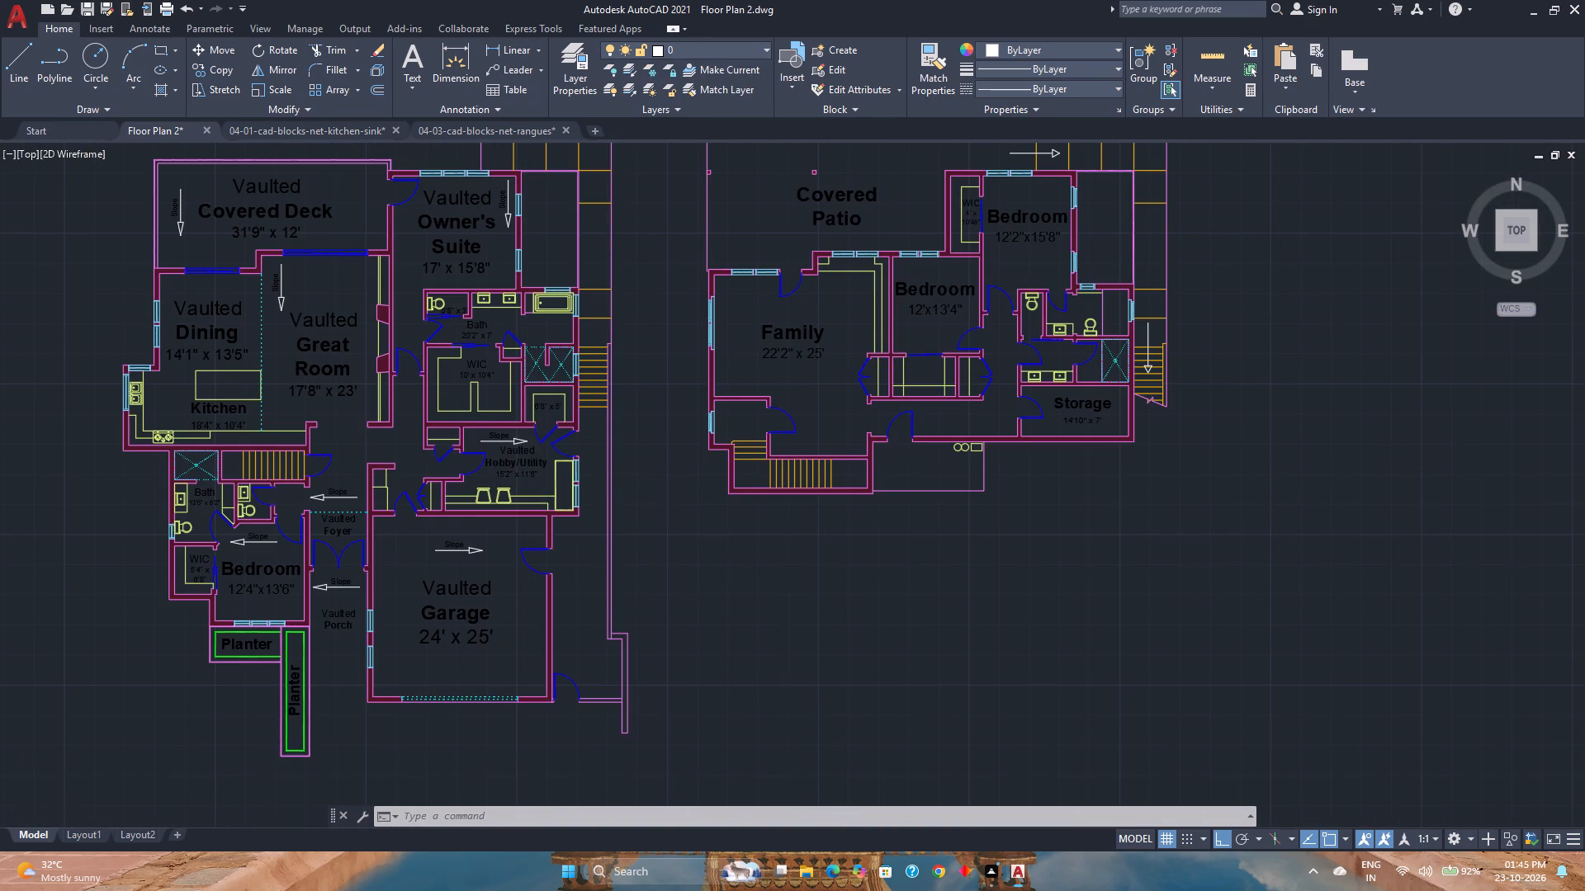
{"action": "scroll", "coordinate": [722, 610], "scroll_direction": "up", "scroll_amount": 2}
{"action": "scroll", "coordinate": [722, 610], "scroll_direction": "down", "scroll_amount": 1}
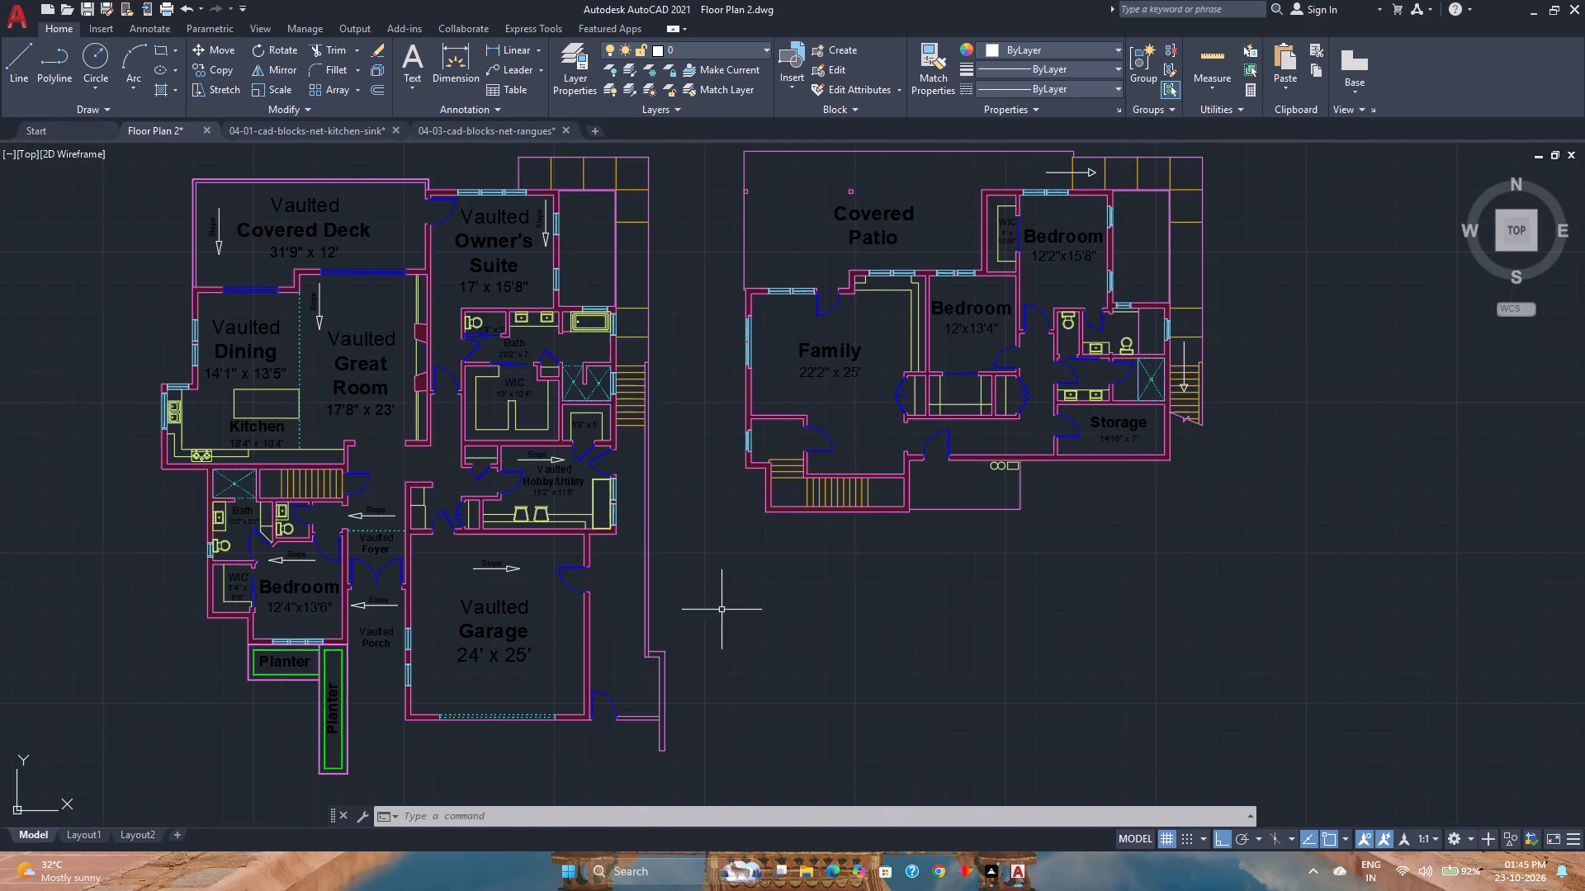
{"action": "left_click", "coordinate": [708, 51]}
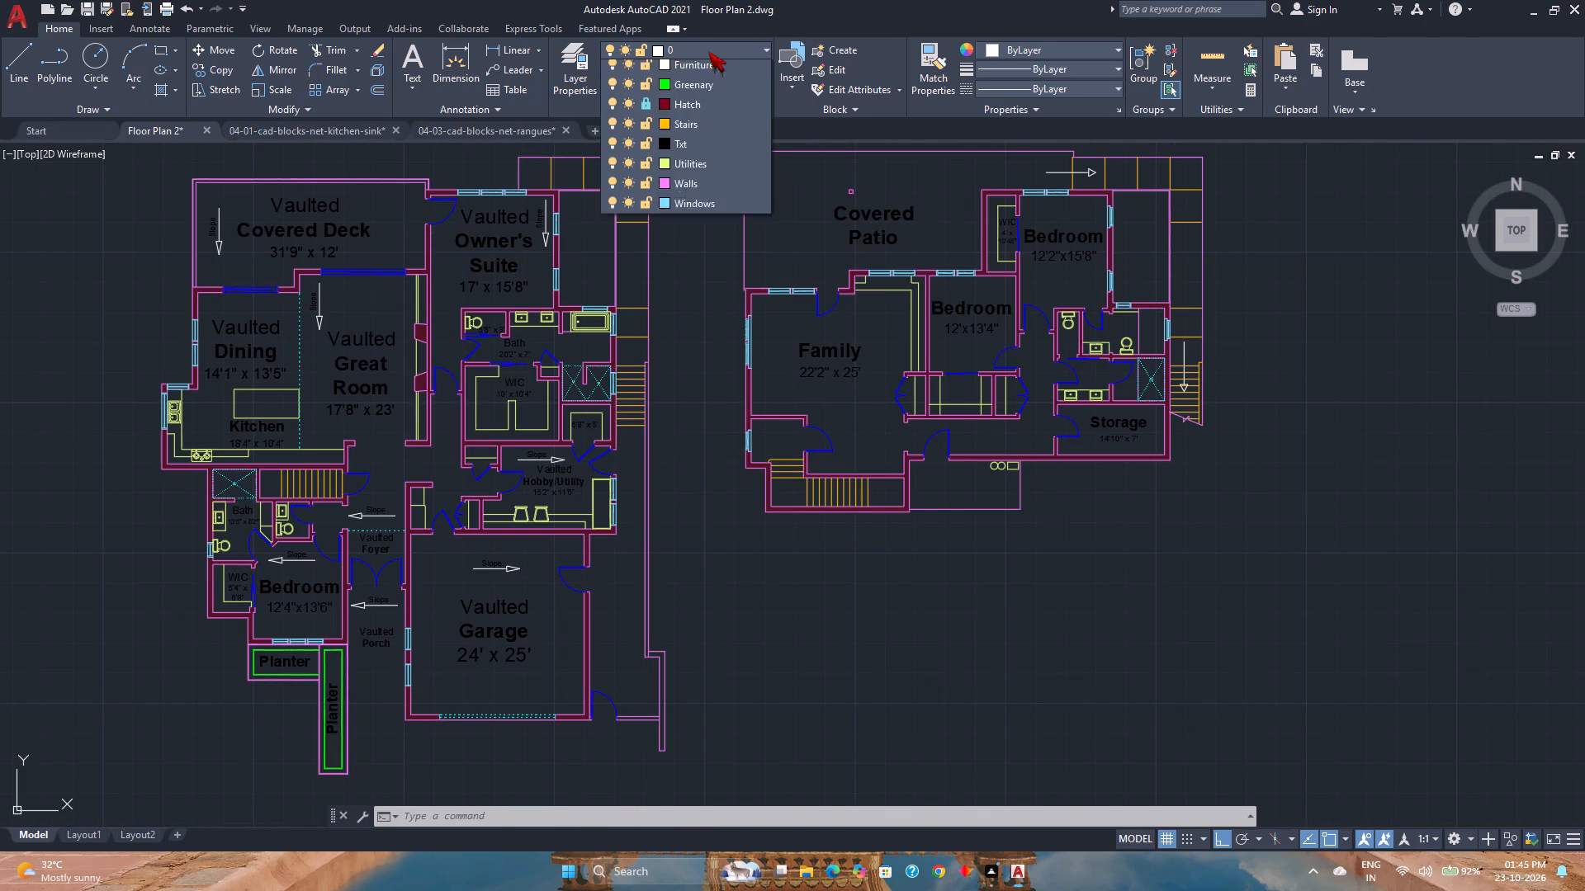
{"action": "left_click", "coordinate": [665, 270]}
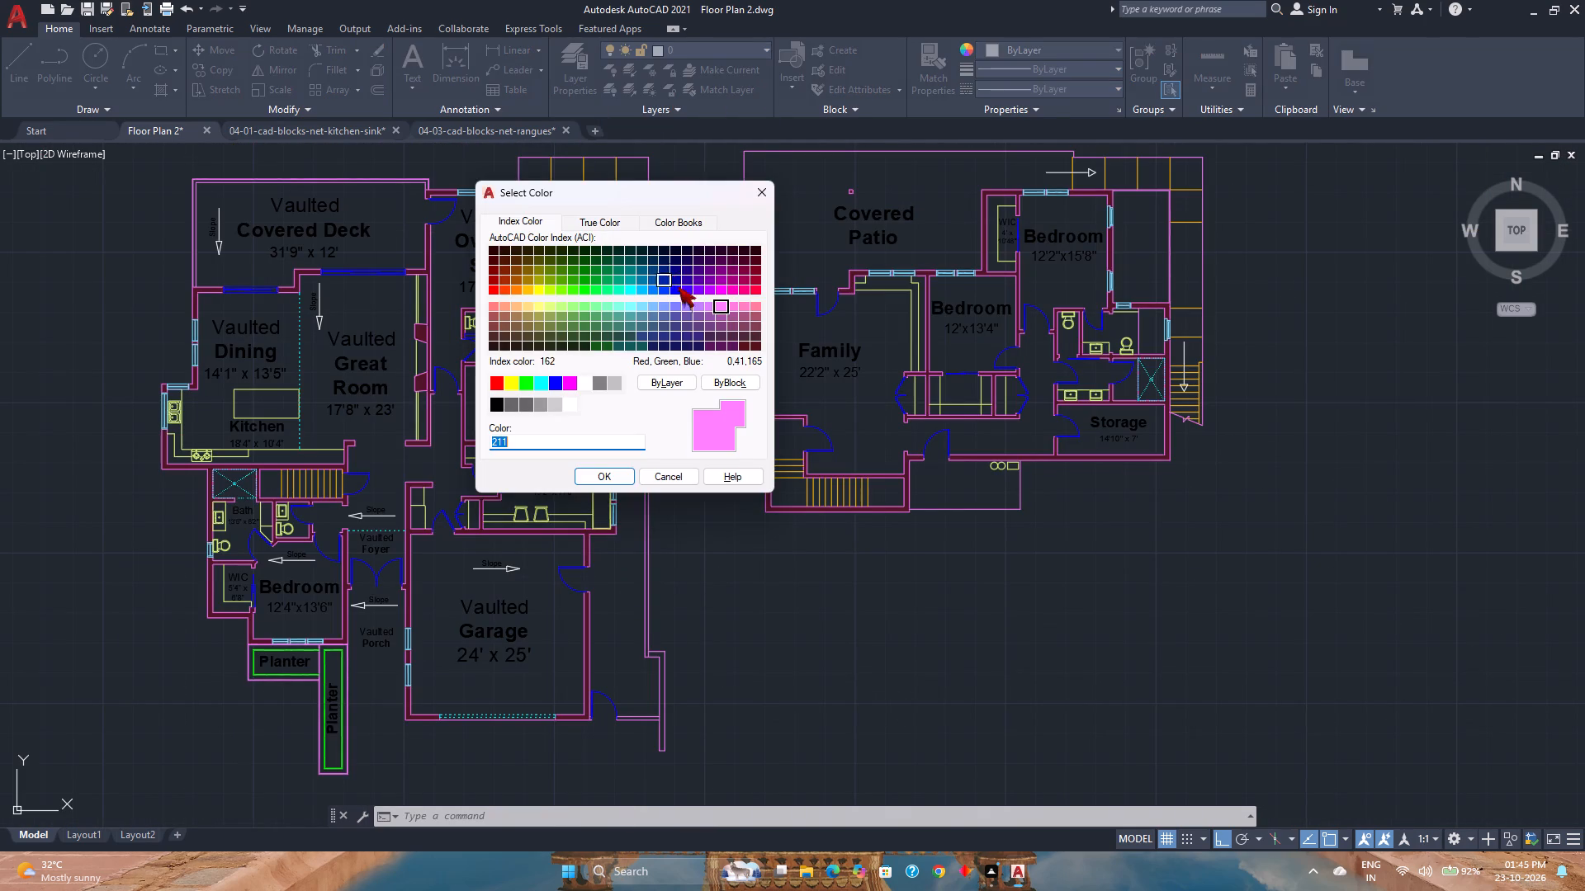
{"action": "left_click", "coordinate": [754, 283]}
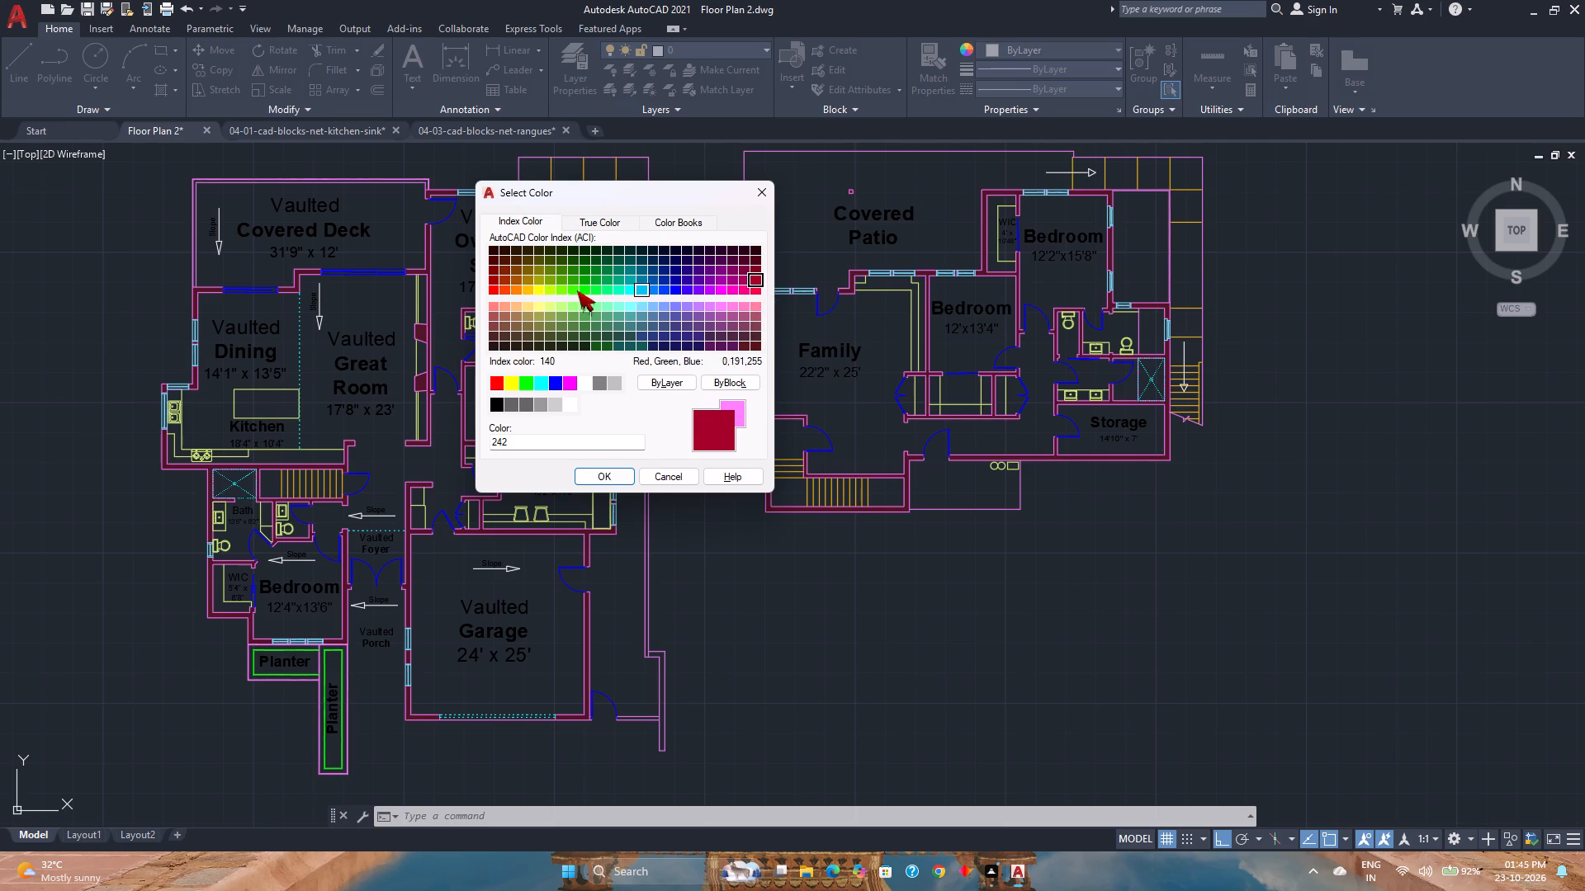
{"action": "left_click", "coordinate": [504, 289]}
{"action": "left_click", "coordinate": [489, 291]}
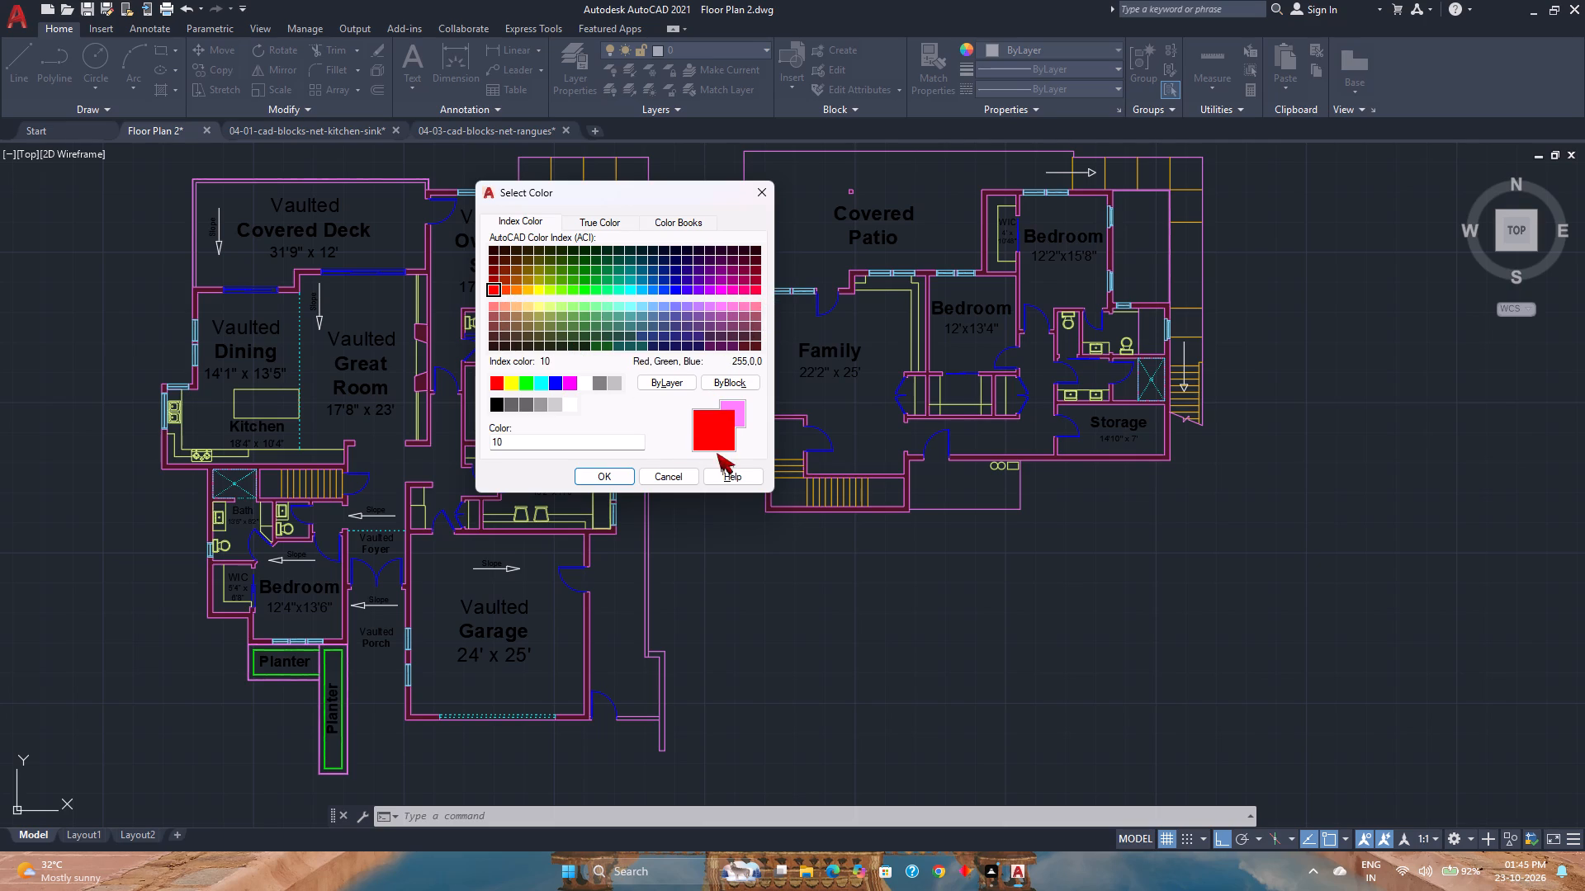
{"action": "left_click", "coordinate": [599, 480]}
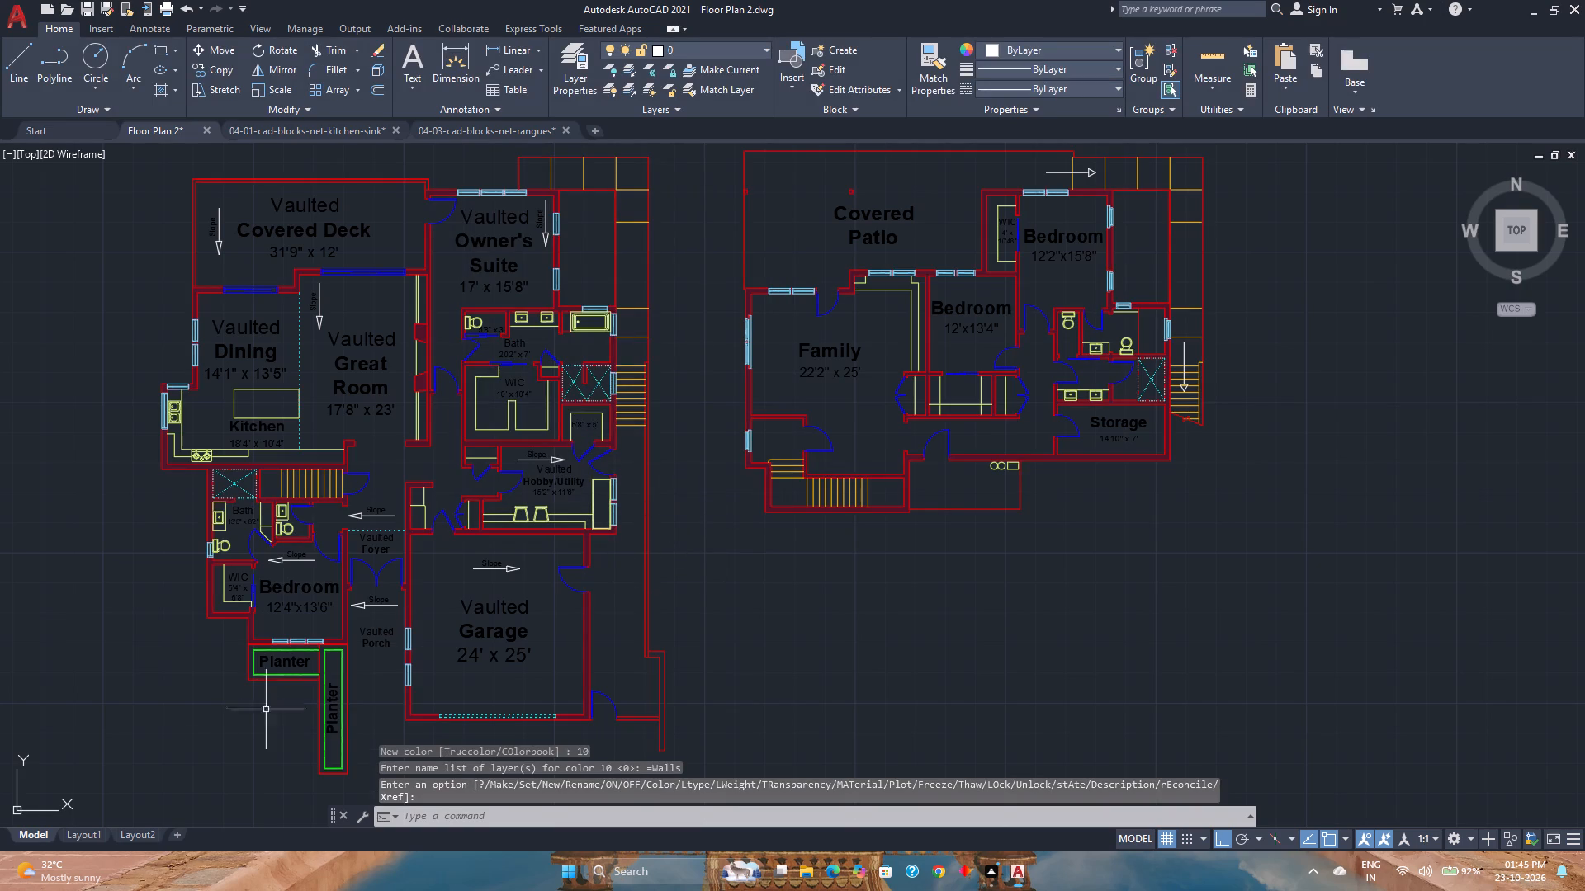
Start a single-sheet plot of Layout1 with DWG To PDF.pc3 as the plotter.
{"action": "left_click", "coordinate": [93, 840]}
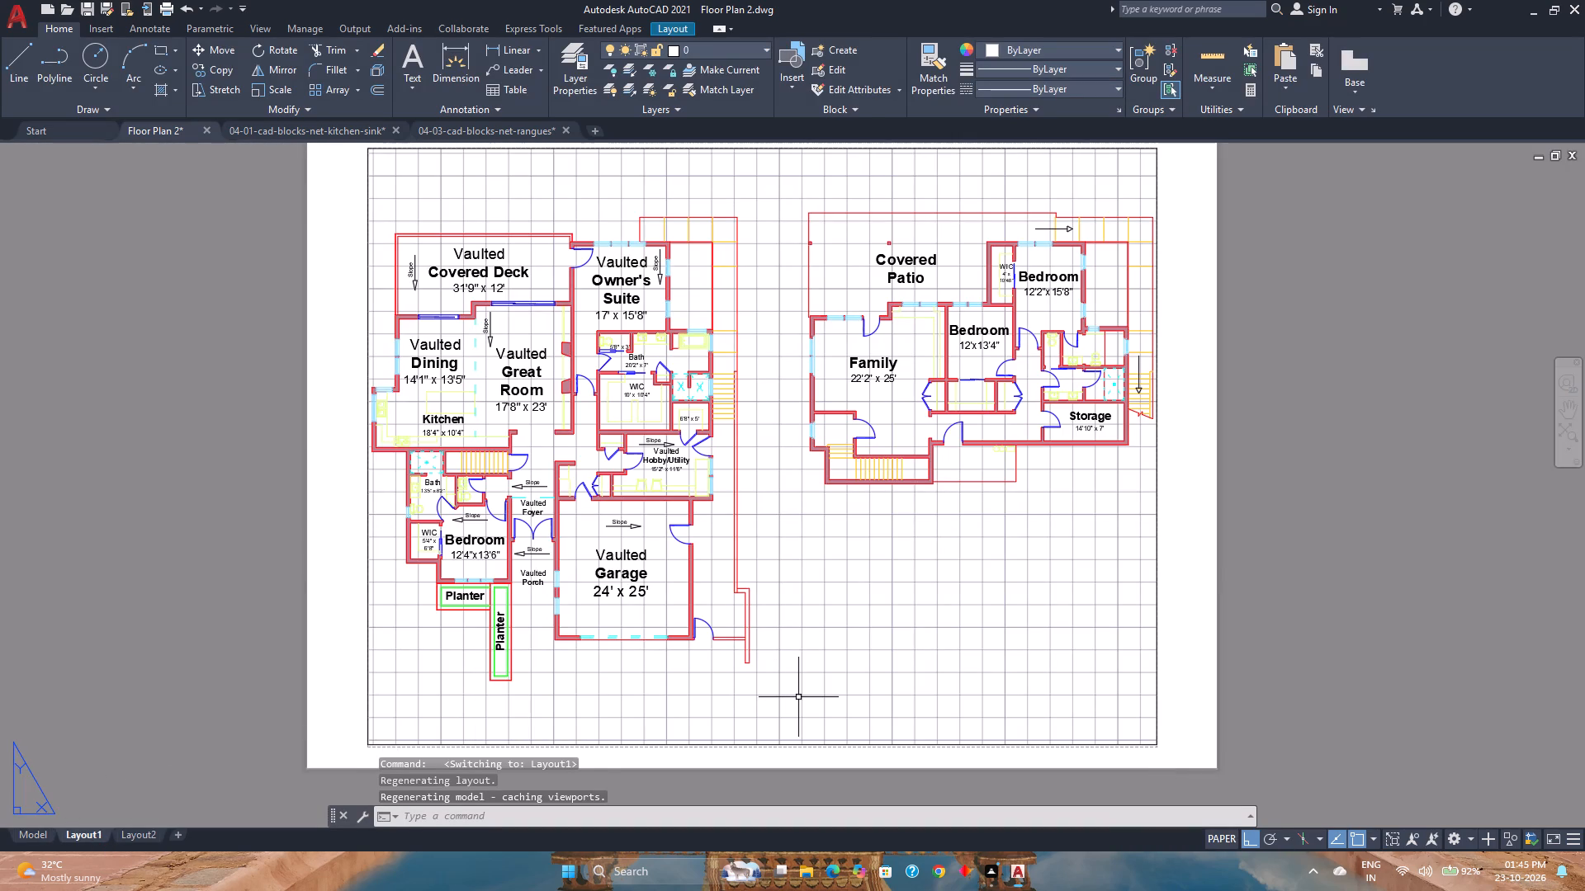
{"action": "key", "text": "ctrl+p"}
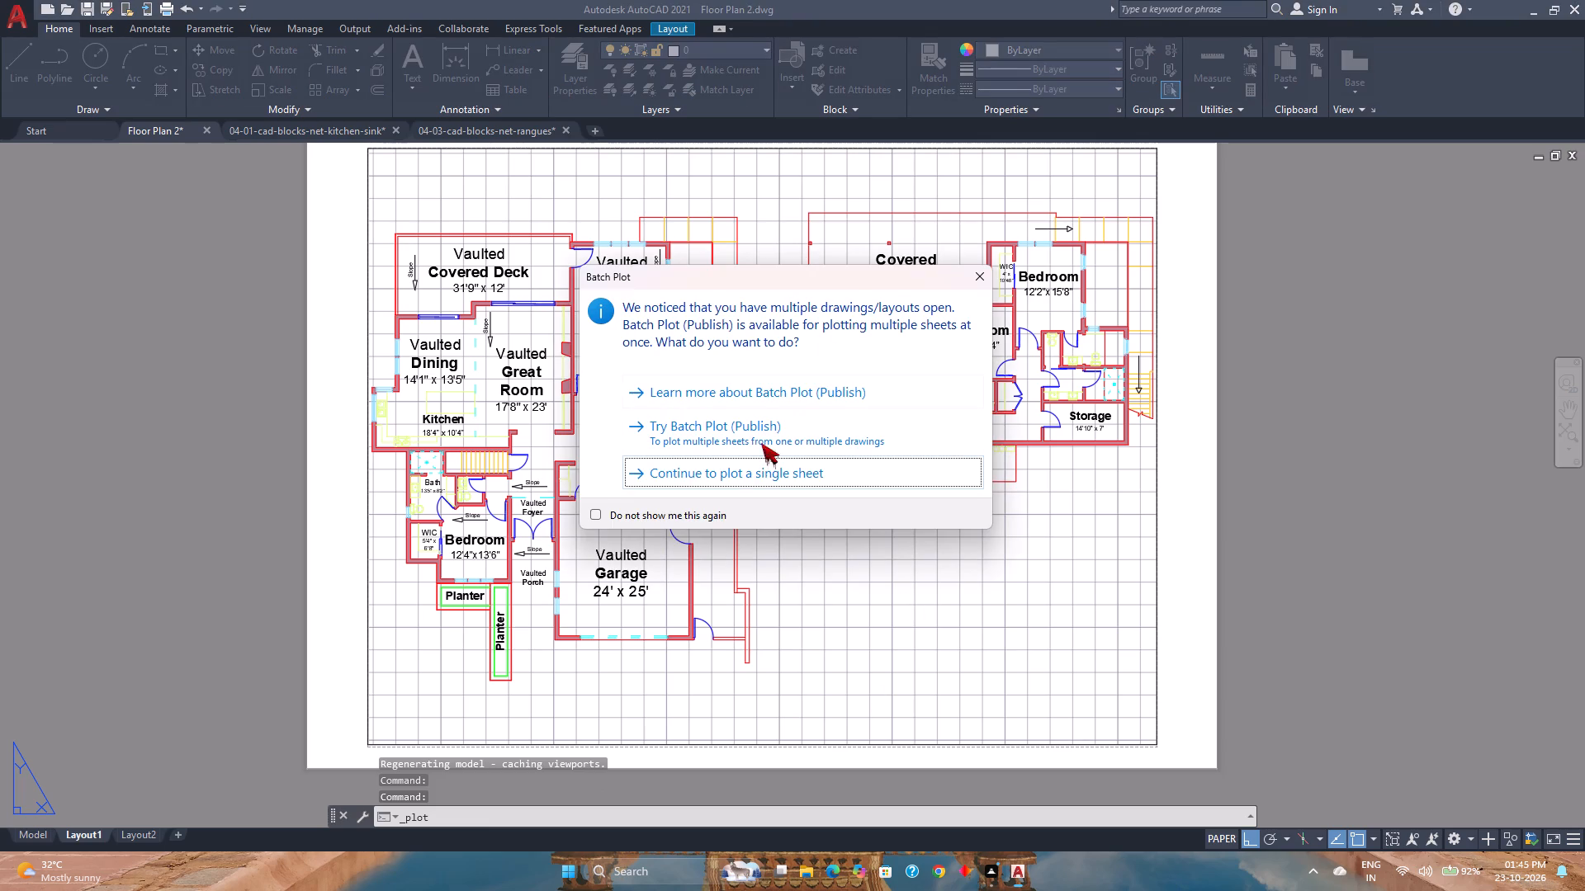
{"action": "left_click", "coordinate": [736, 470]}
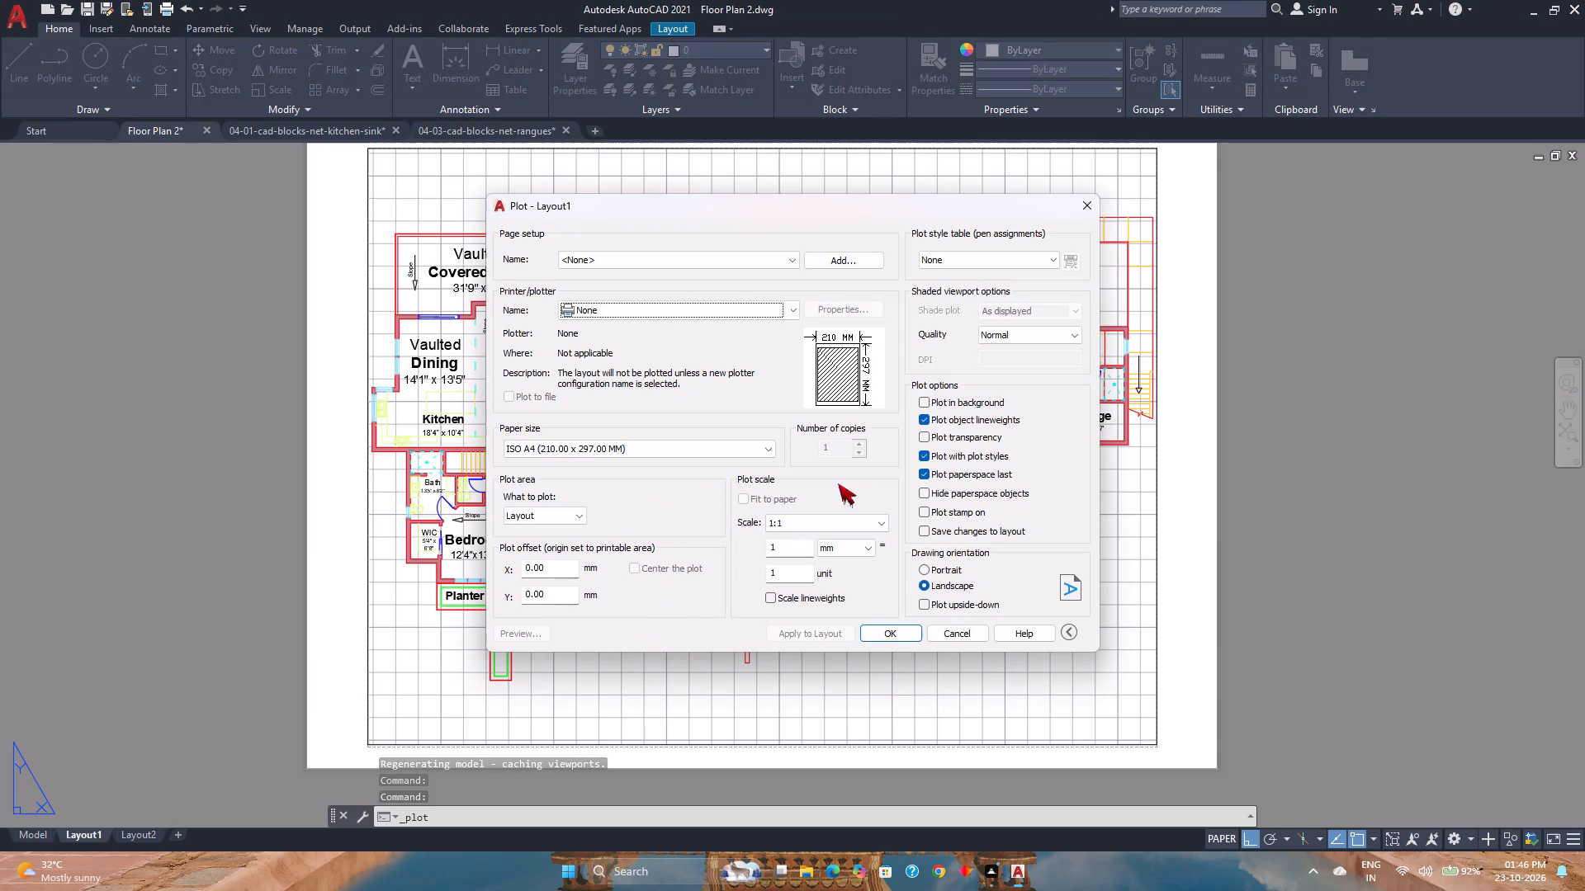
{"action": "left_click", "coordinate": [759, 318]}
{"action": "left_click", "coordinate": [626, 488]}
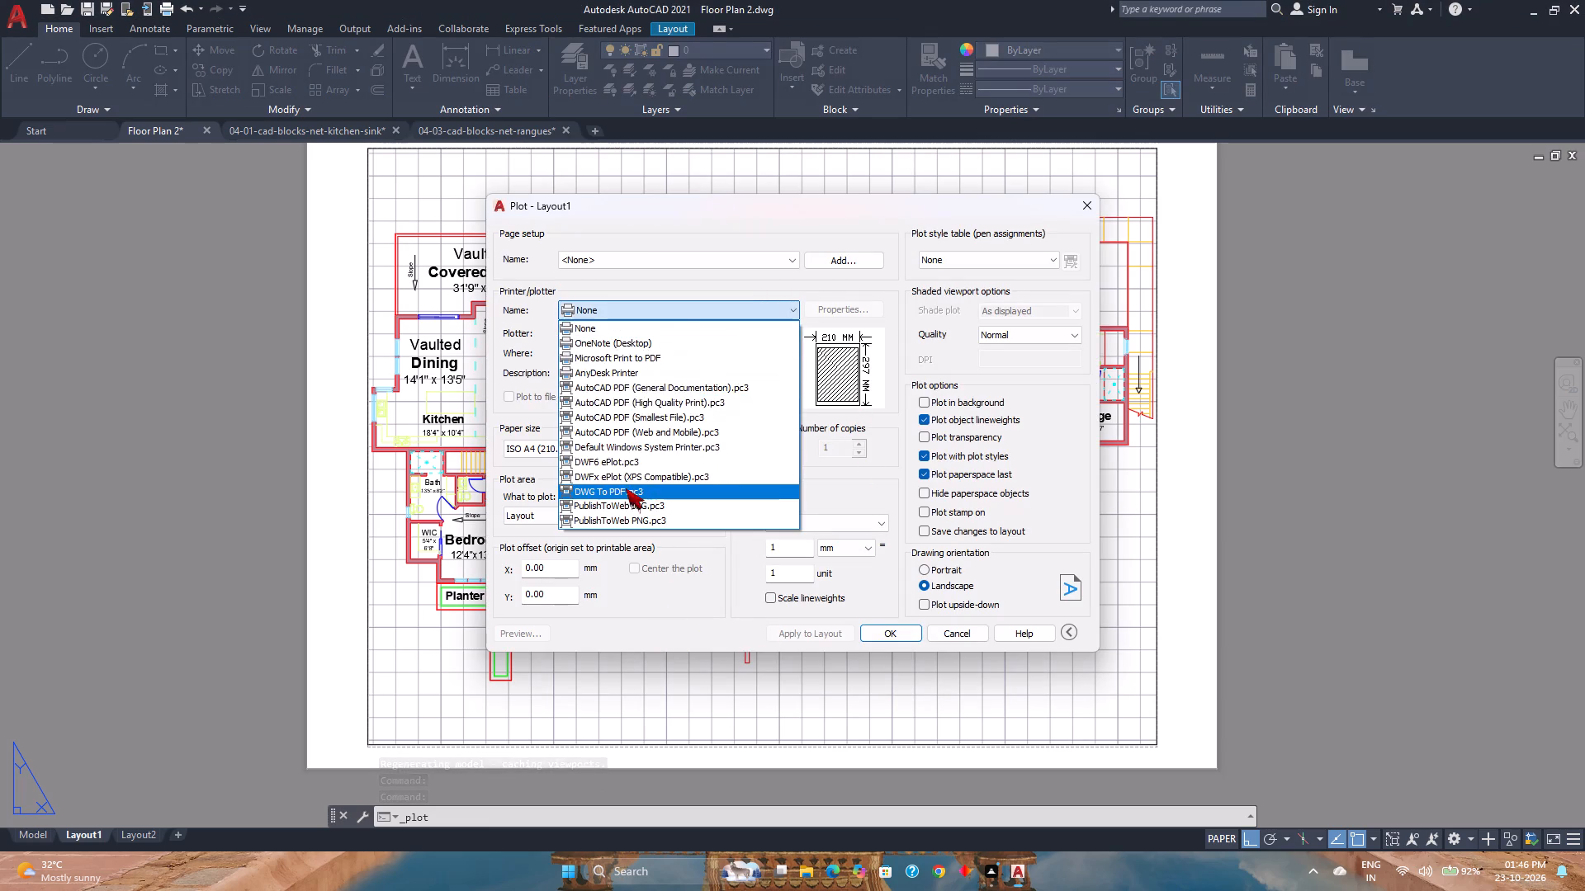
Turn off plotting of object lineweights and set the shaded viewport quality to Maximum.
{"action": "left_click", "coordinate": [947, 418]}
{"action": "left_click", "coordinate": [1023, 323]}
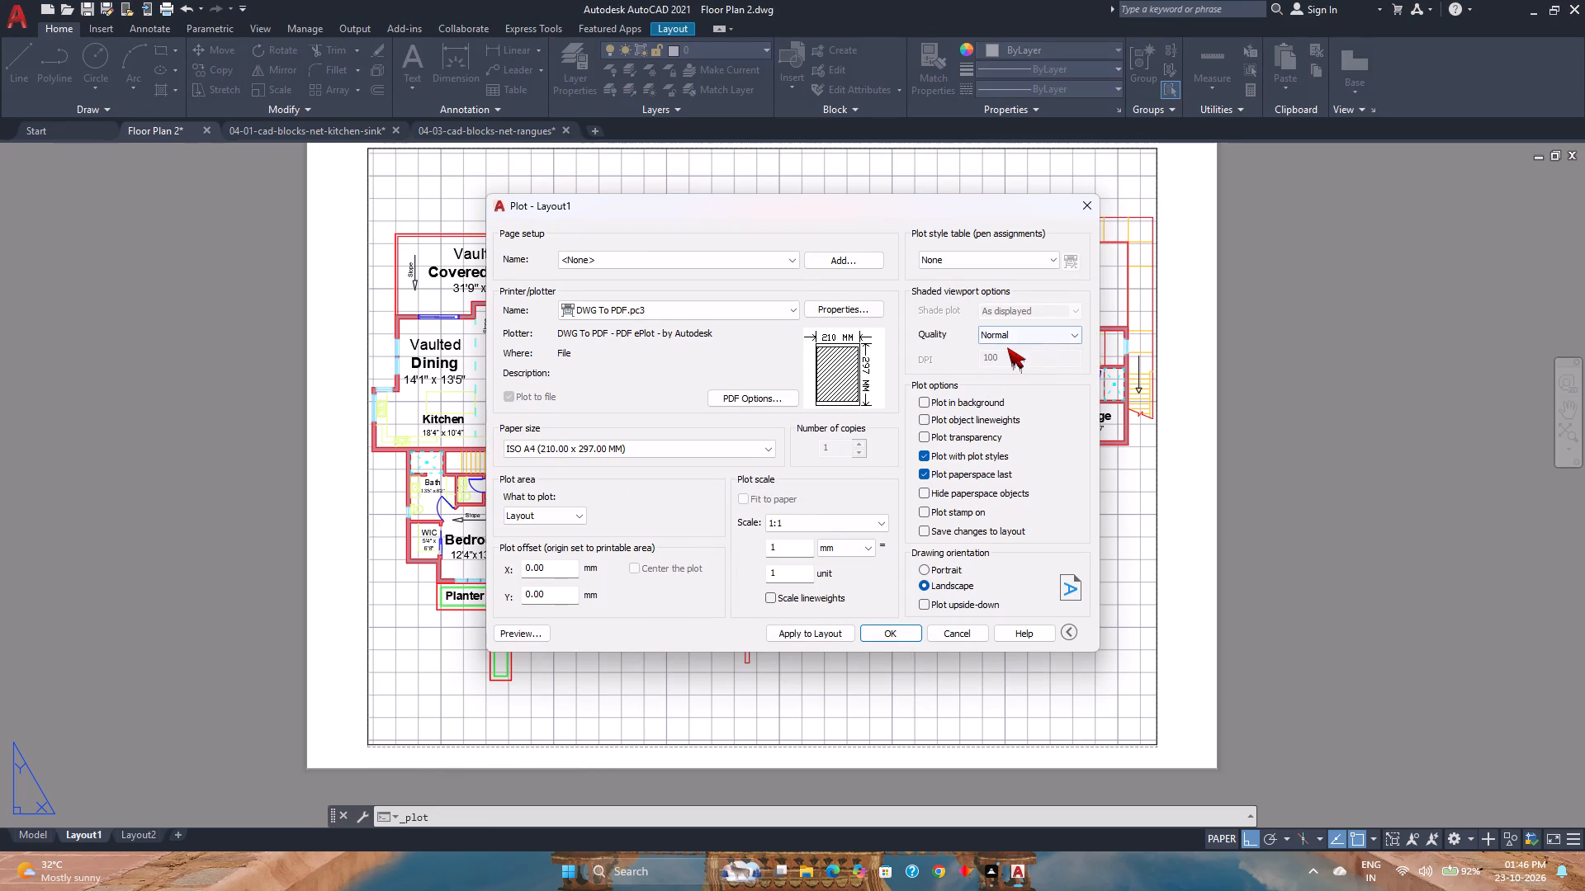
{"action": "left_click", "coordinate": [1013, 335]}
{"action": "left_click", "coordinate": [1000, 393]}
Preview the Layout1 plot with the Grayscale.ctb plot style table, examine both floor plans, and leave the plot setup without plotting.
{"action": "left_click", "coordinate": [972, 265]}
{"action": "left_click", "coordinate": [983, 339]}
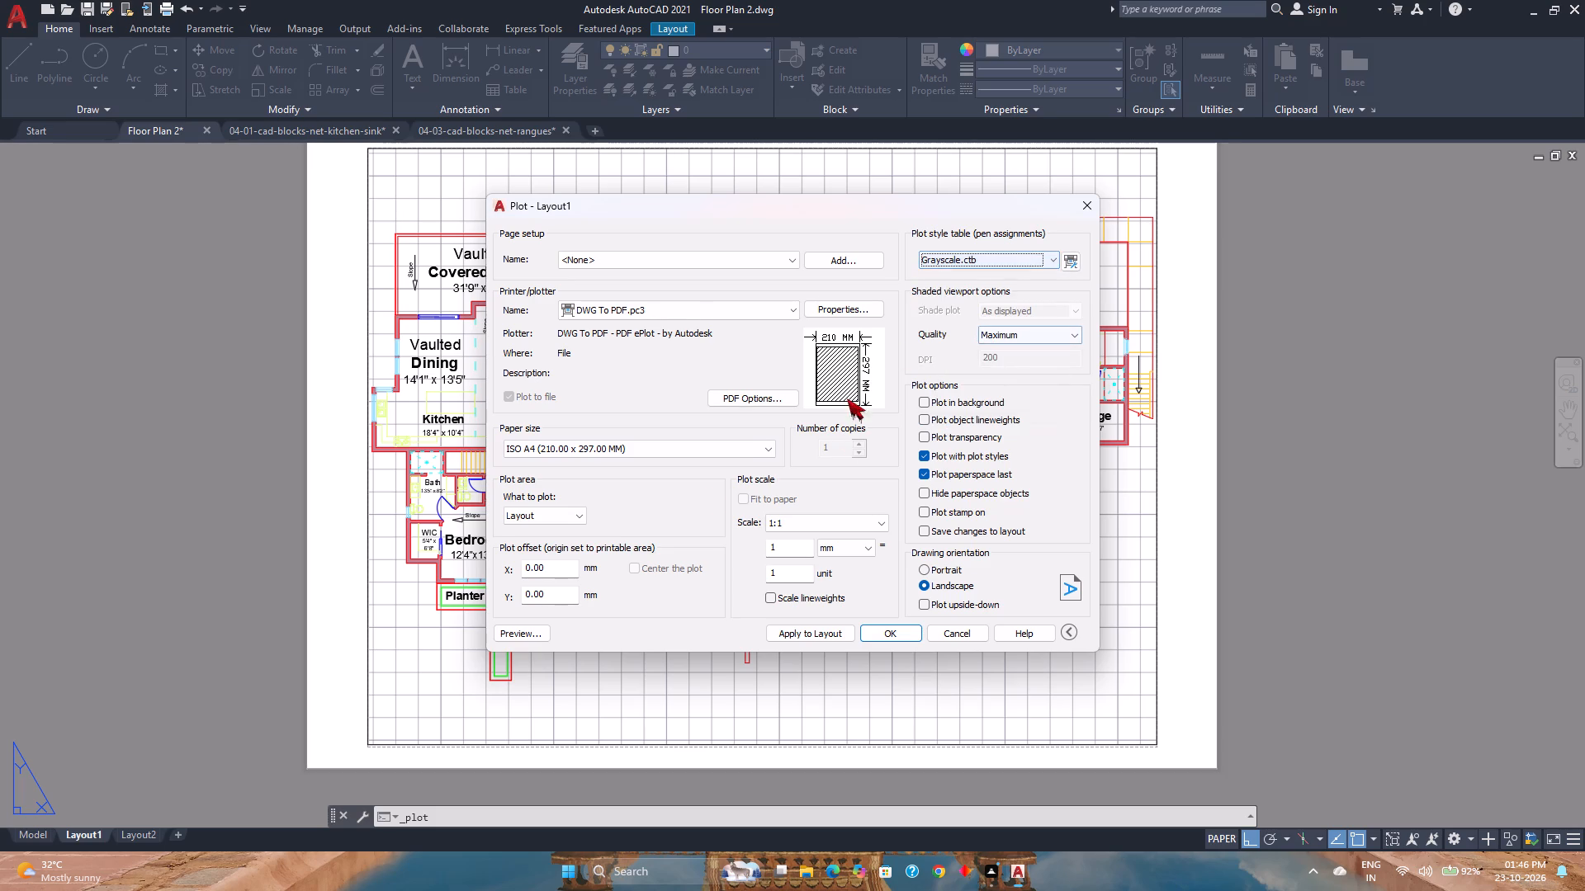
{"action": "left_click", "coordinate": [523, 631]}
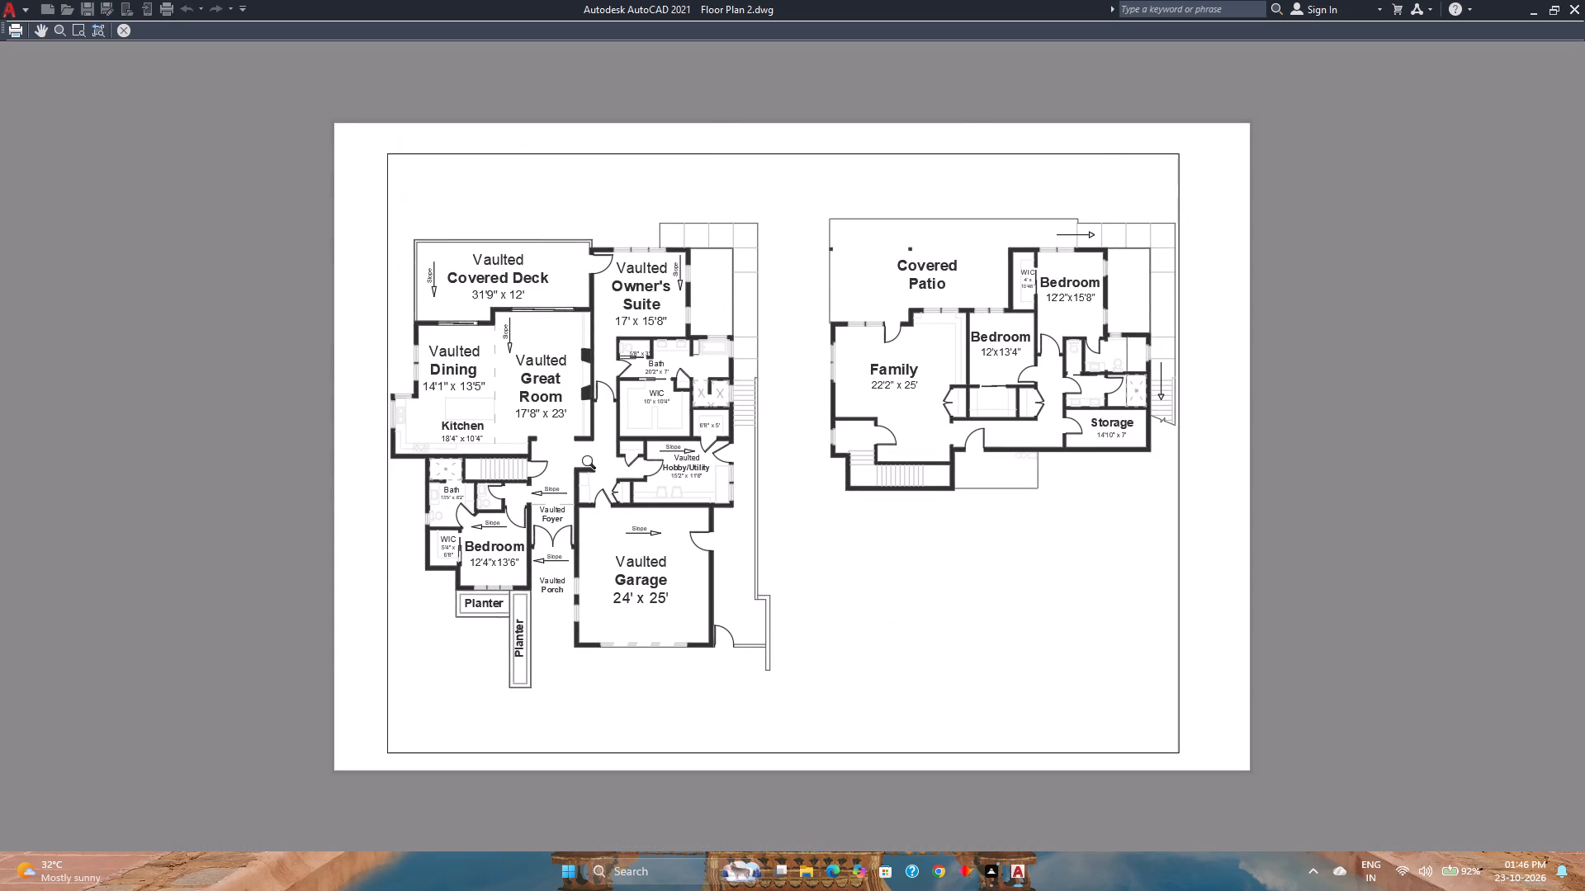
{"action": "scroll", "coordinate": [576, 453], "scroll_direction": "up", "scroll_amount": 1}
{"action": "scroll", "coordinate": [797, 447], "scroll_direction": "down", "scroll_amount": 1}
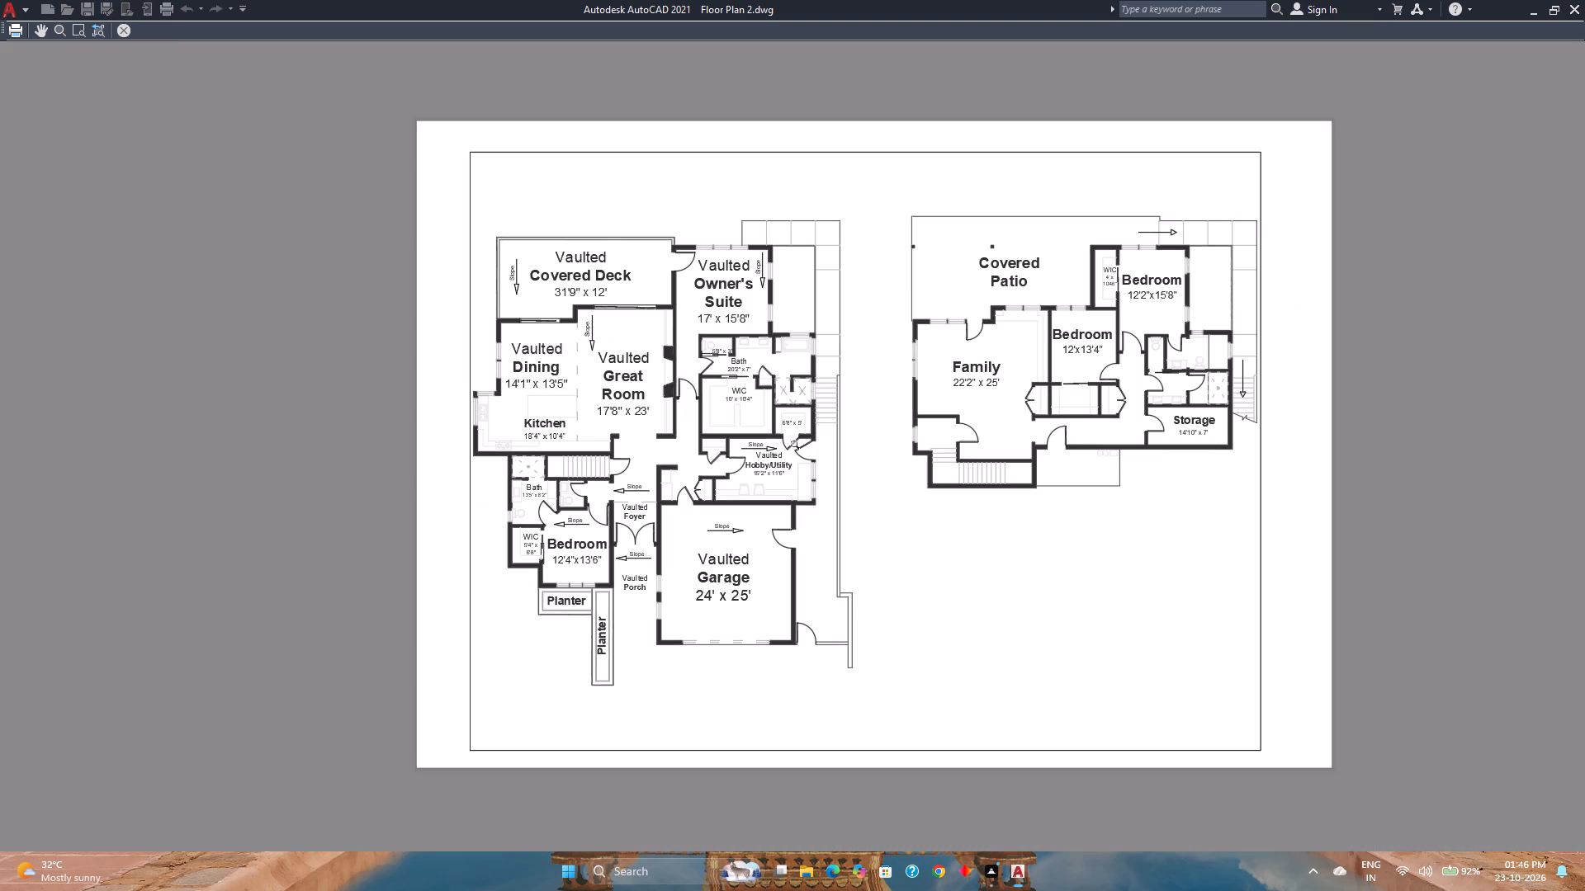
{"action": "scroll", "coordinate": [723, 674], "scroll_direction": "up", "scroll_amount": 2}
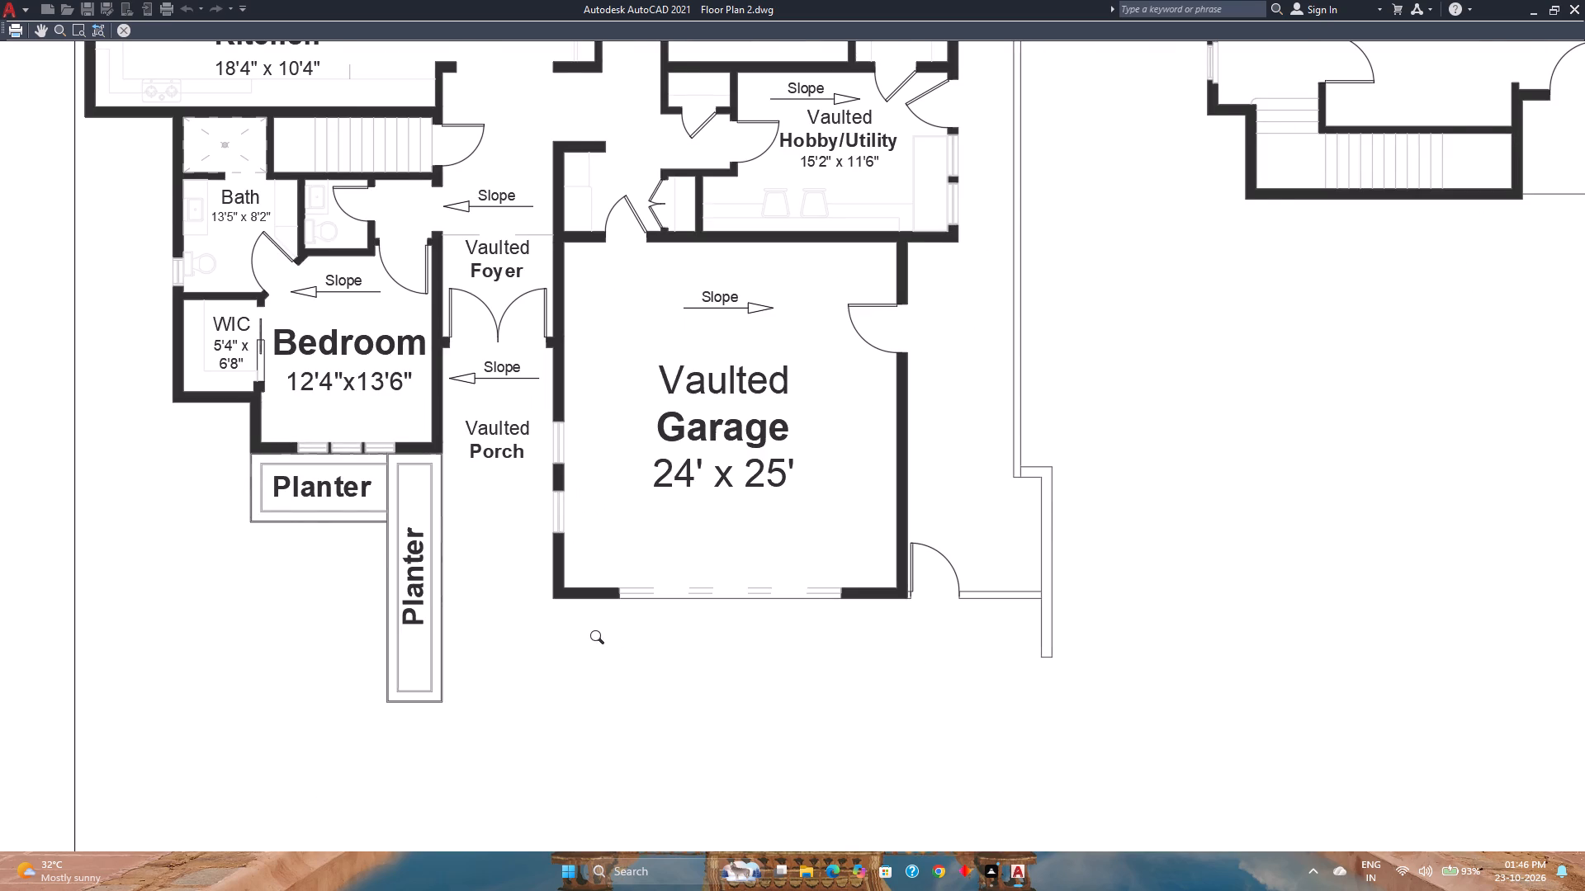
{"action": "scroll", "coordinate": [599, 639], "scroll_direction": "down", "scroll_amount": 1}
{"action": "scroll", "coordinate": [790, 364], "scroll_direction": "down", "scroll_amount": 1}
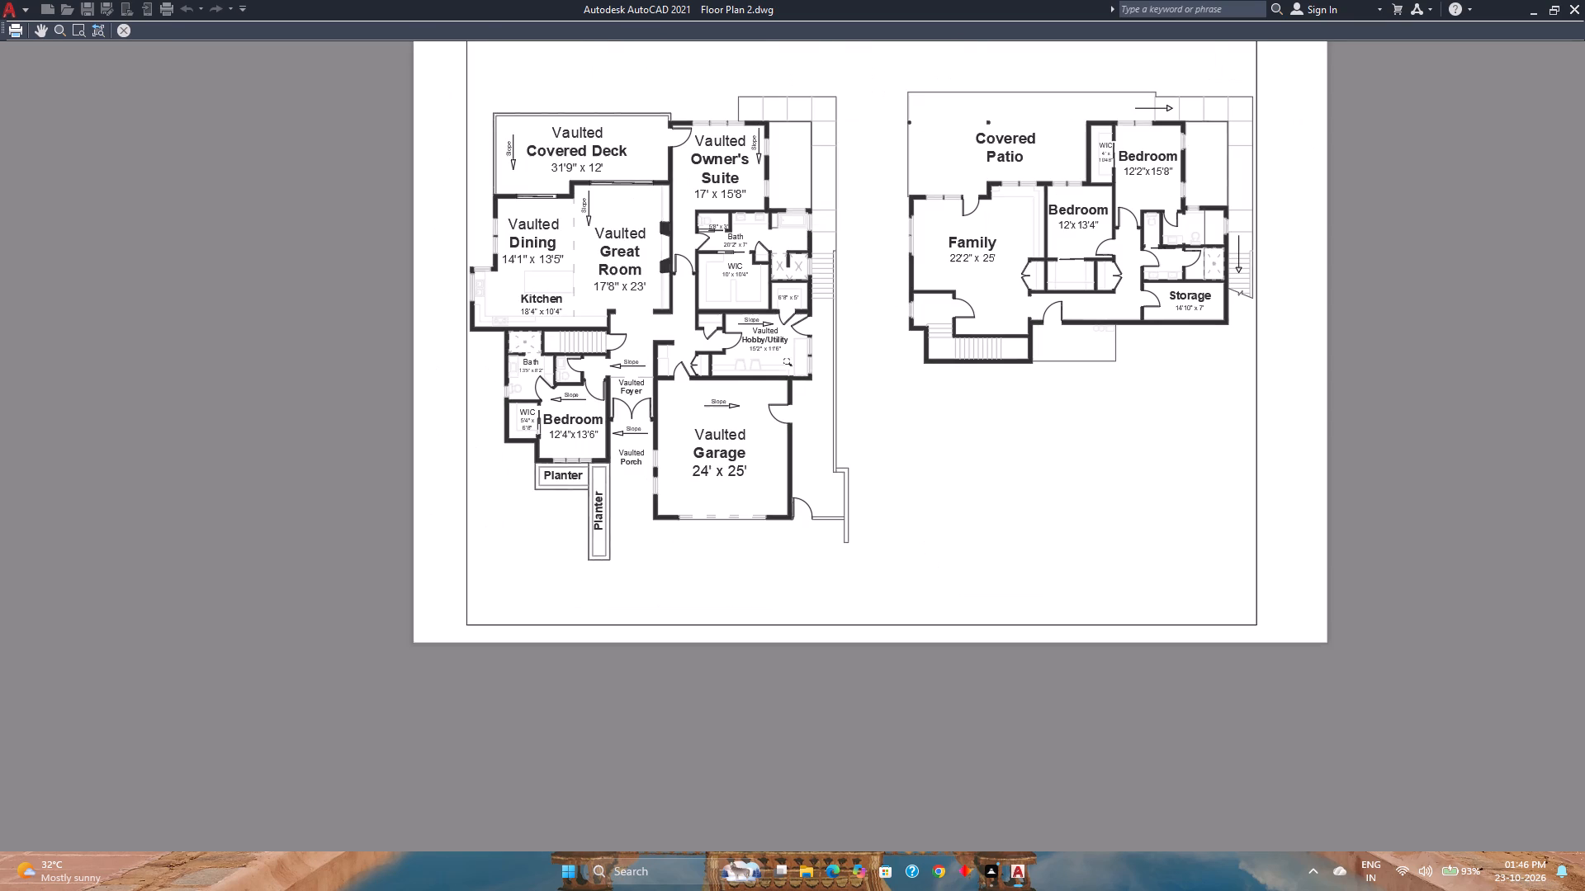
{"action": "middle_click_drag", "start_coordinate": [1002, 332], "coordinate": [891, 521]}
{"action": "middle_click", "coordinate": [891, 521]}
{"action": "scroll", "coordinate": [891, 521], "scroll_direction": "up", "scroll_amount": 2}
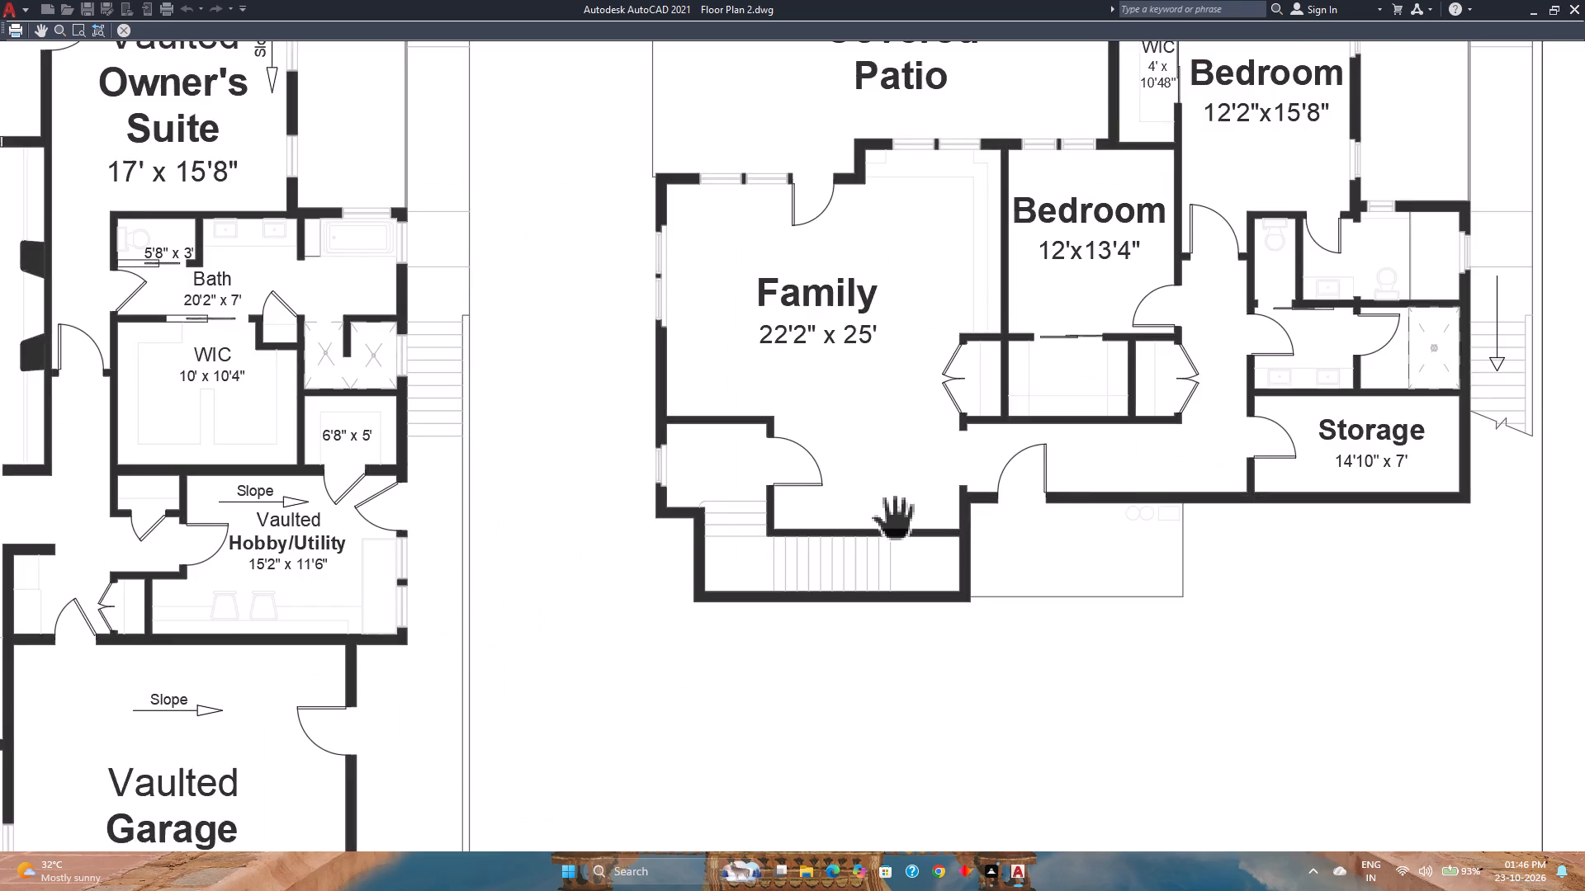
{"action": "scroll", "coordinate": [891, 521], "scroll_direction": "up", "scroll_amount": 1}
{"action": "scroll", "coordinate": [891, 521], "scroll_direction": "down", "scroll_amount": 2}
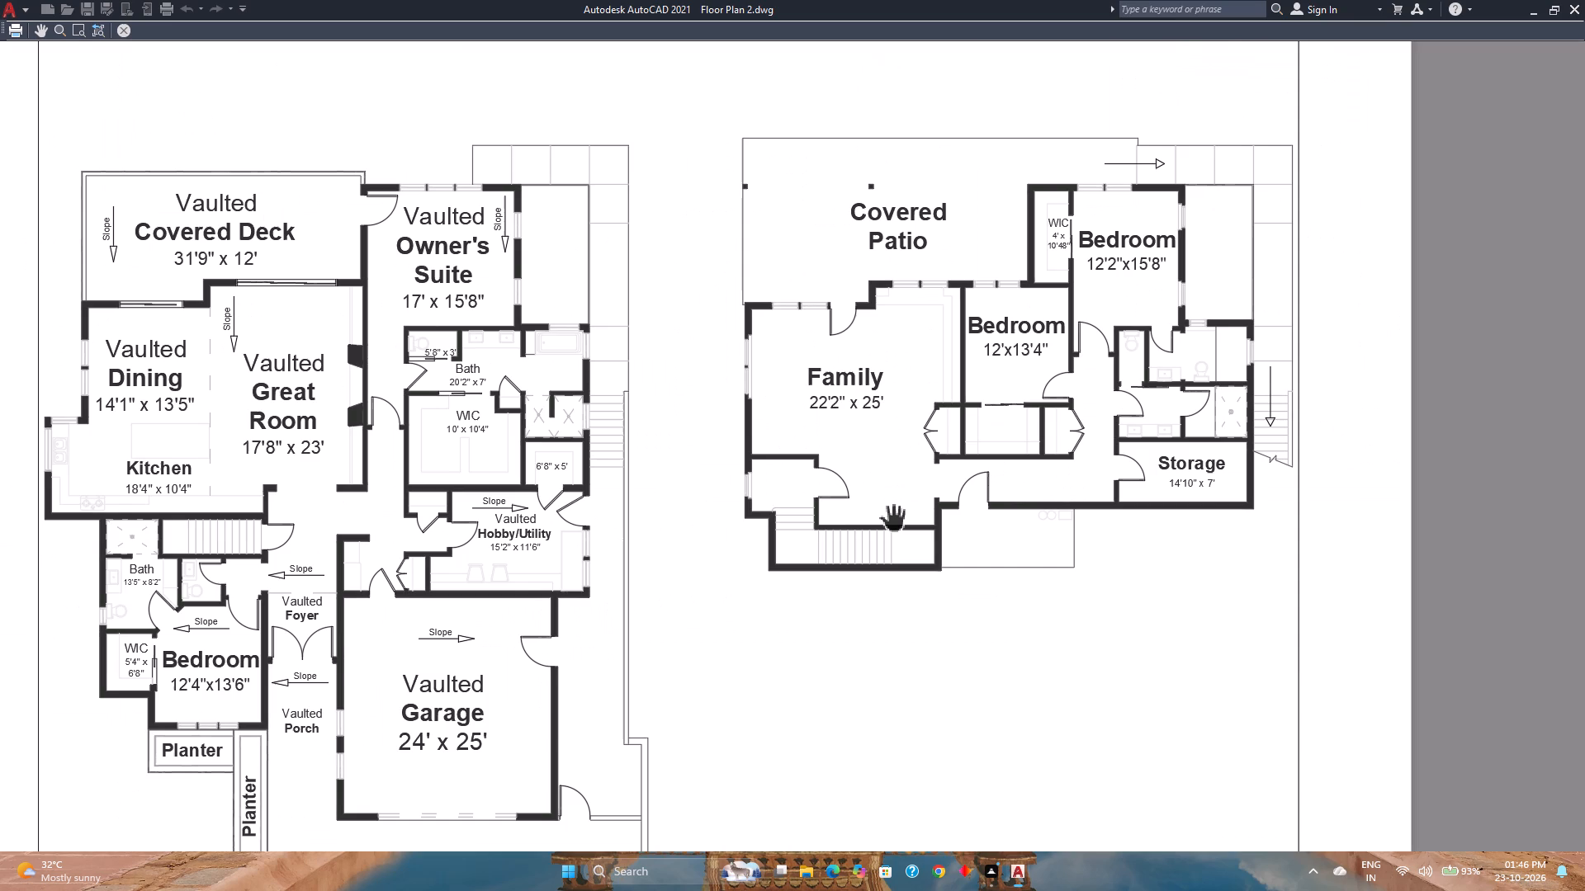
{"action": "scroll", "coordinate": [891, 521], "scroll_direction": "down", "scroll_amount": 1}
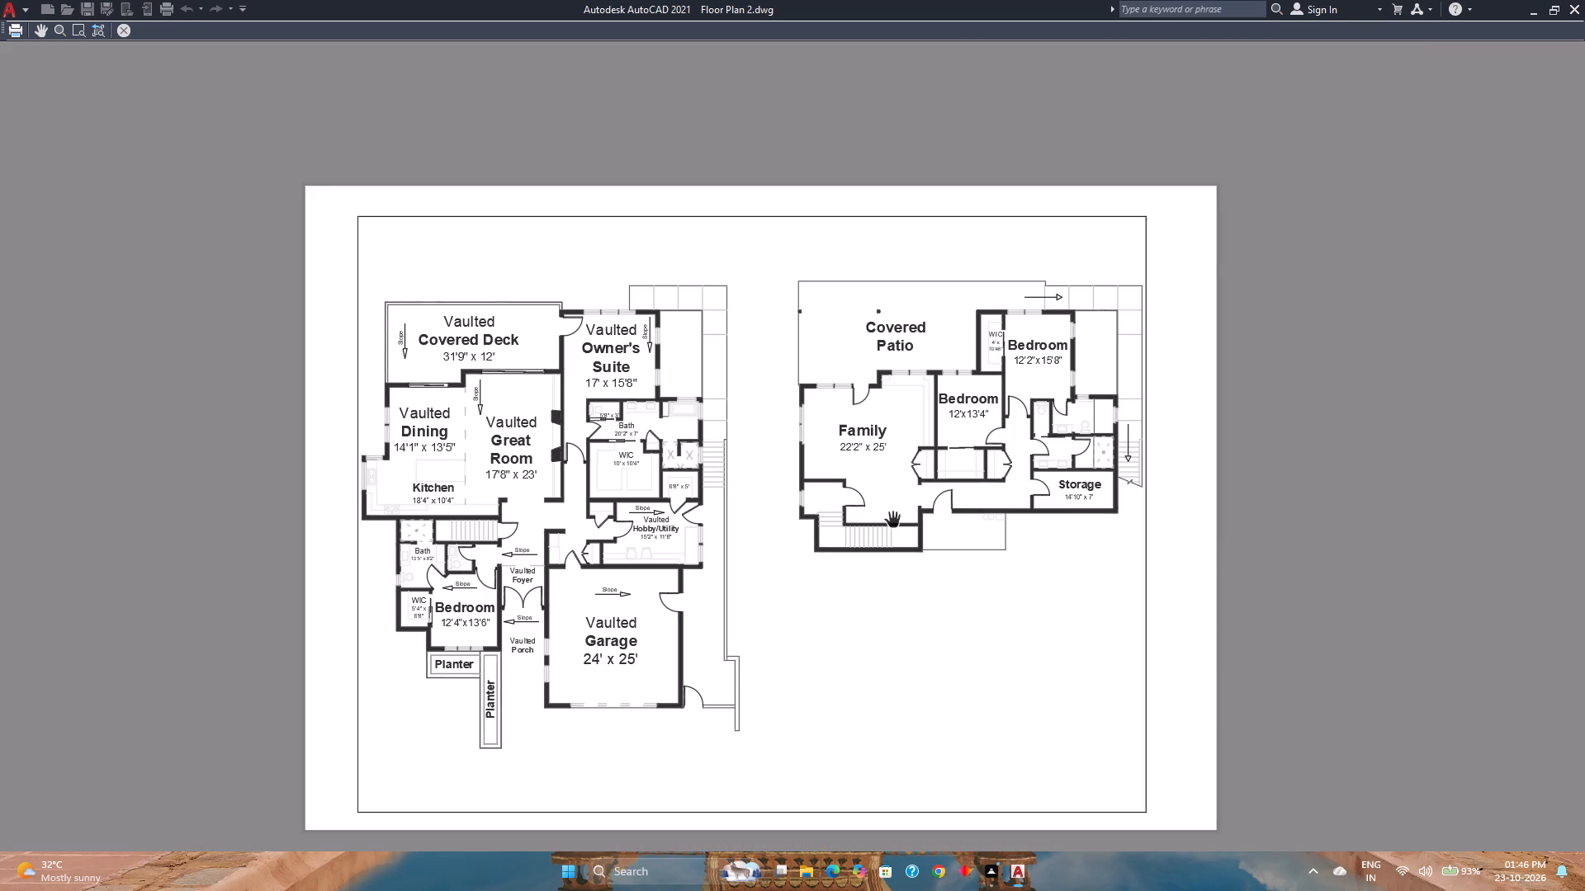
{"action": "scroll", "coordinate": [529, 511], "scroll_direction": "up", "scroll_amount": 4}
{"action": "scroll", "coordinate": [529, 511], "scroll_direction": "down", "scroll_amount": 3}
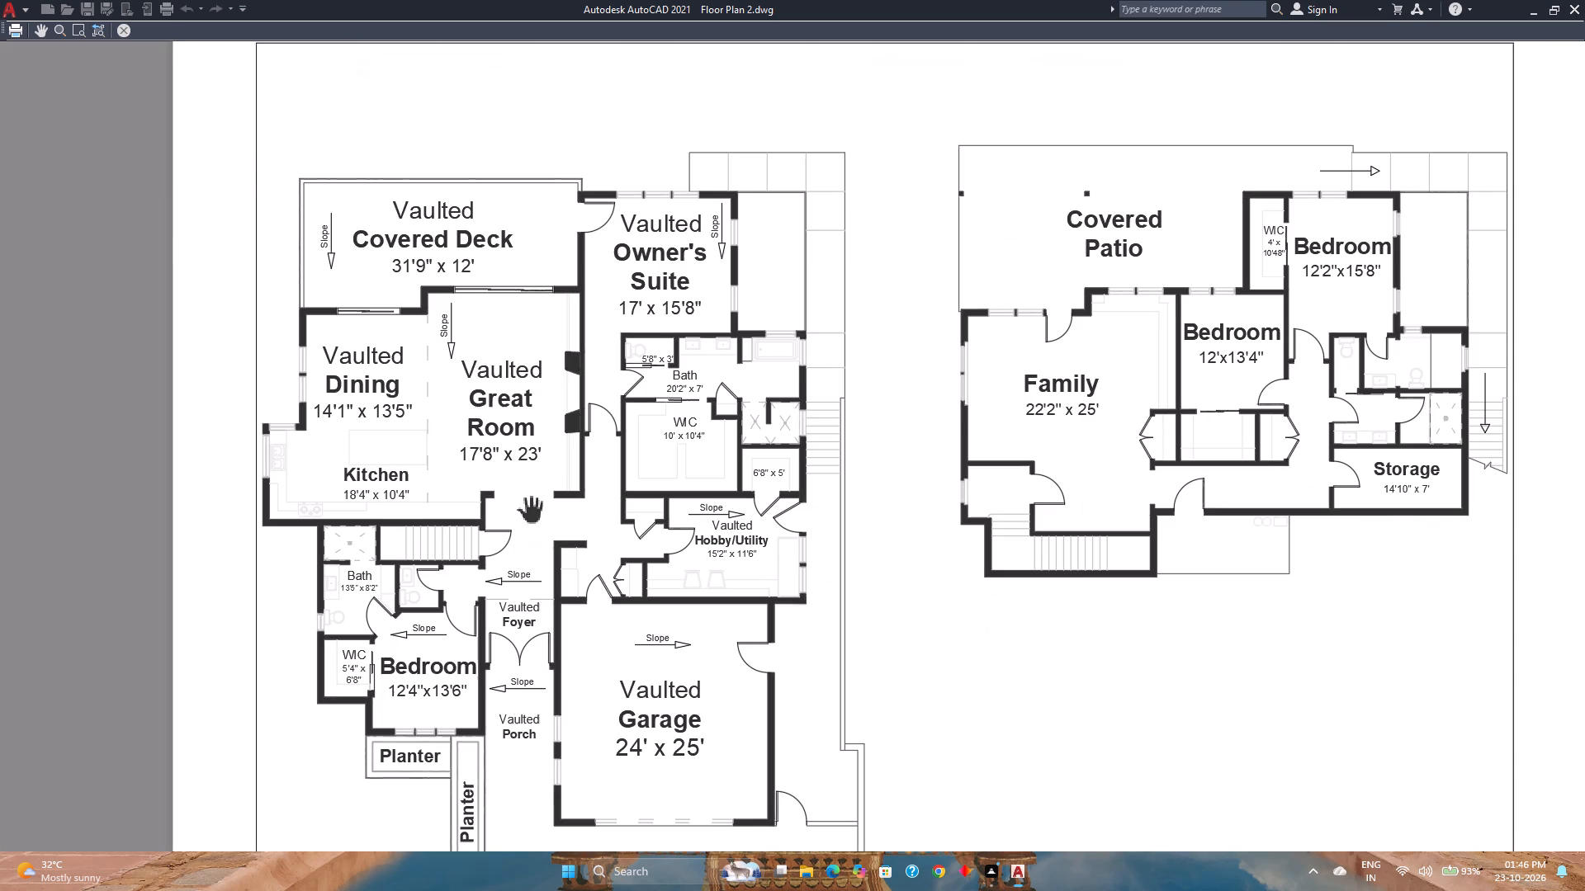
{"action": "scroll", "coordinate": [529, 511], "scroll_direction": "down", "scroll_amount": 1}
{"action": "scroll", "coordinate": [529, 511], "scroll_direction": "up", "scroll_amount": 1}
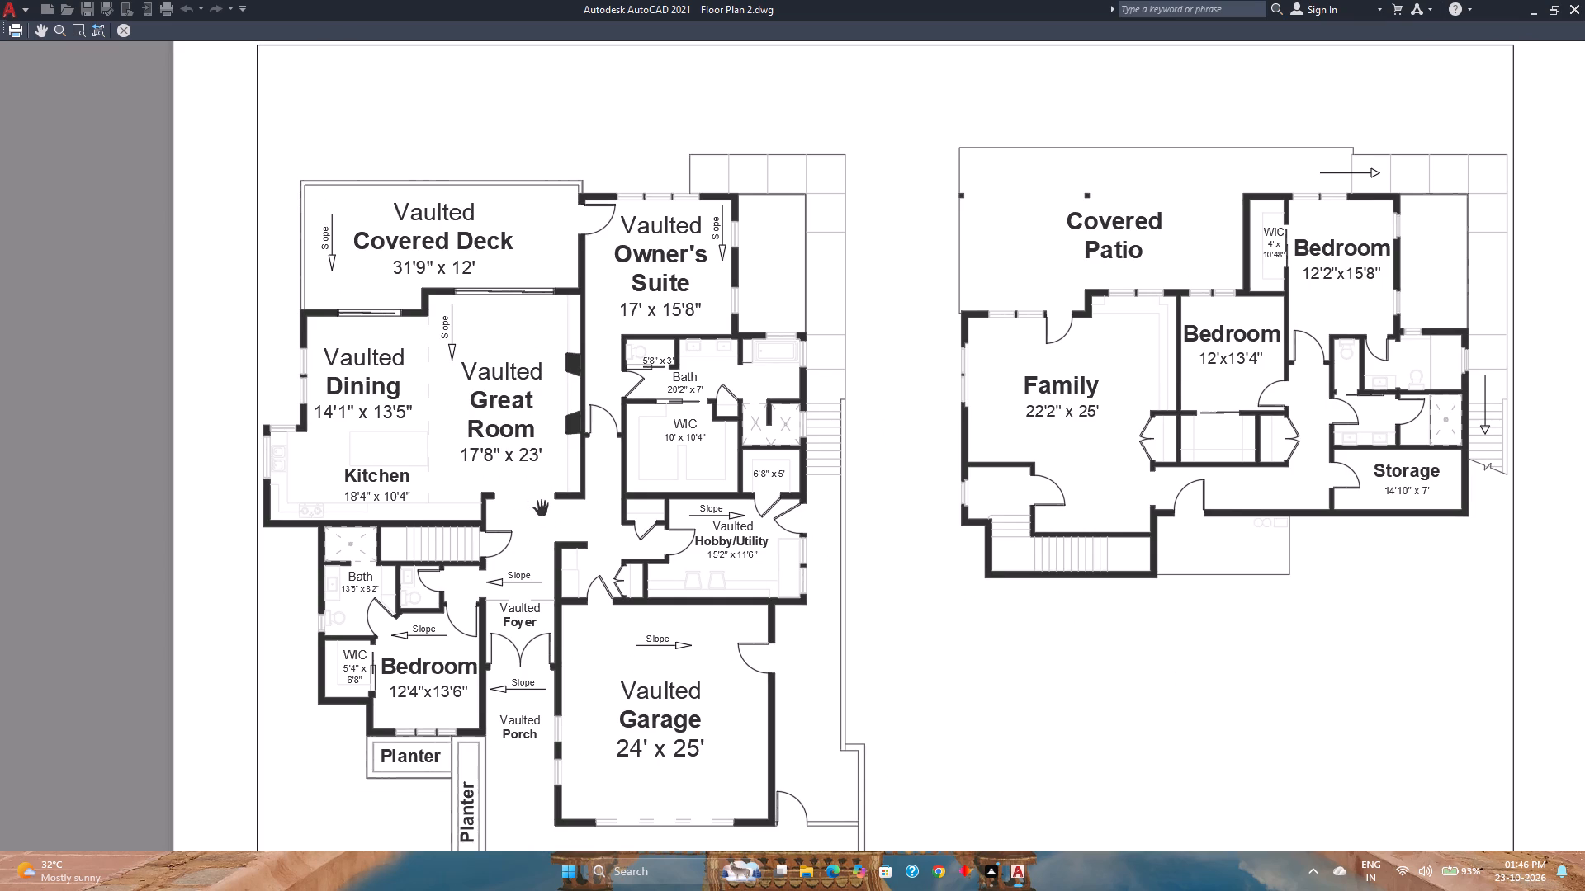
{"action": "key", "text": "Escape"}
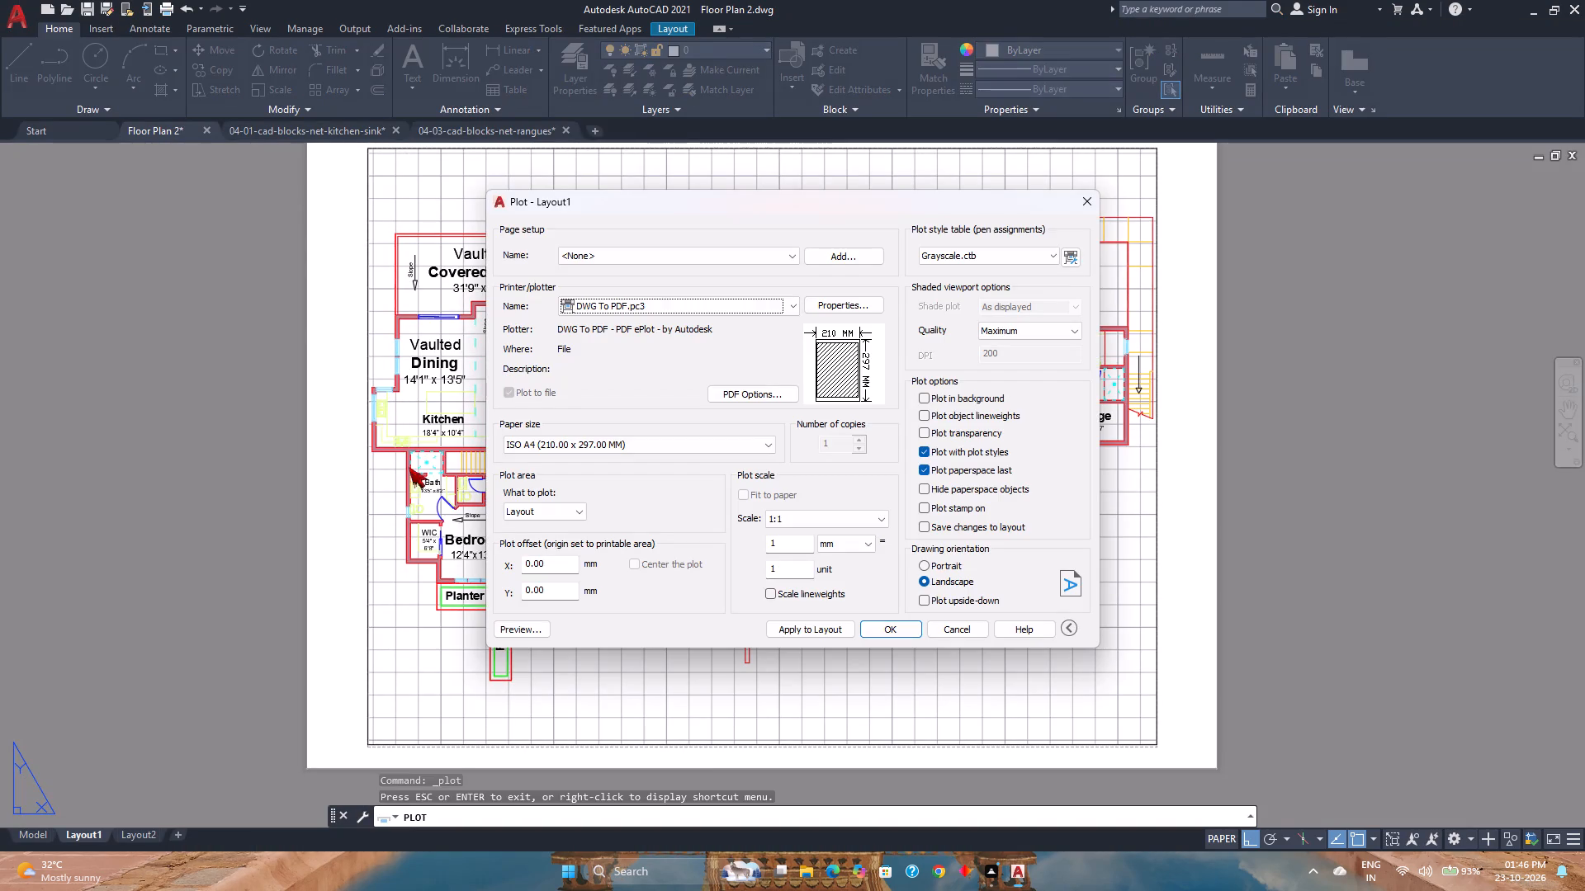
{"action": "left_click", "coordinate": [1075, 206]}
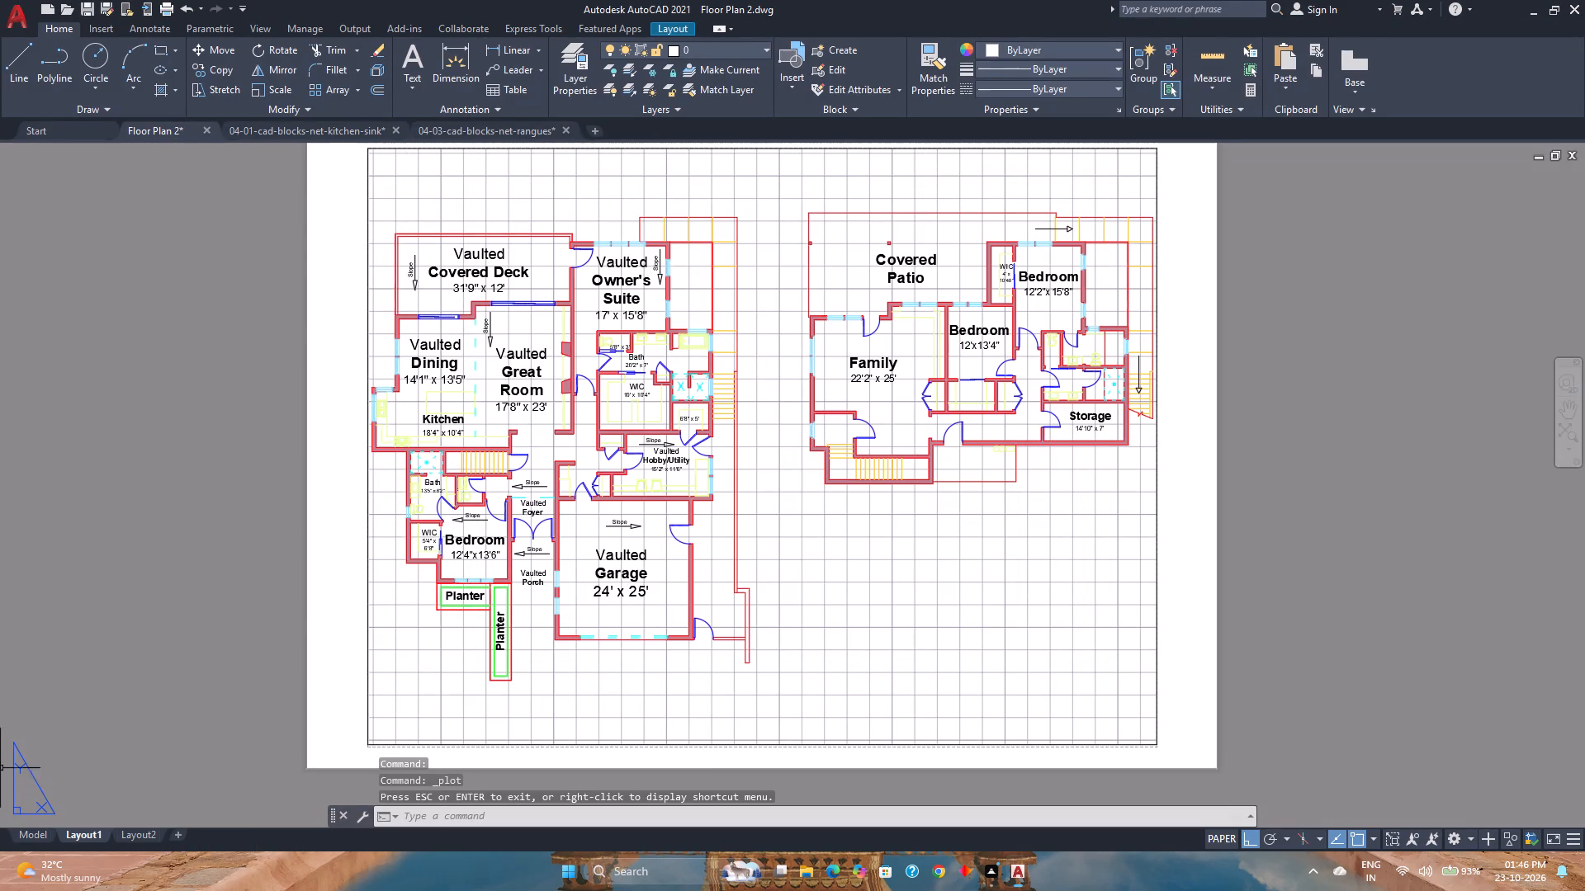
In model space, draw an L-shaped line through the stairs below the Family room, about 4'-11" south and 6'-4" east.
{"action": "left_click", "coordinate": [27, 835]}
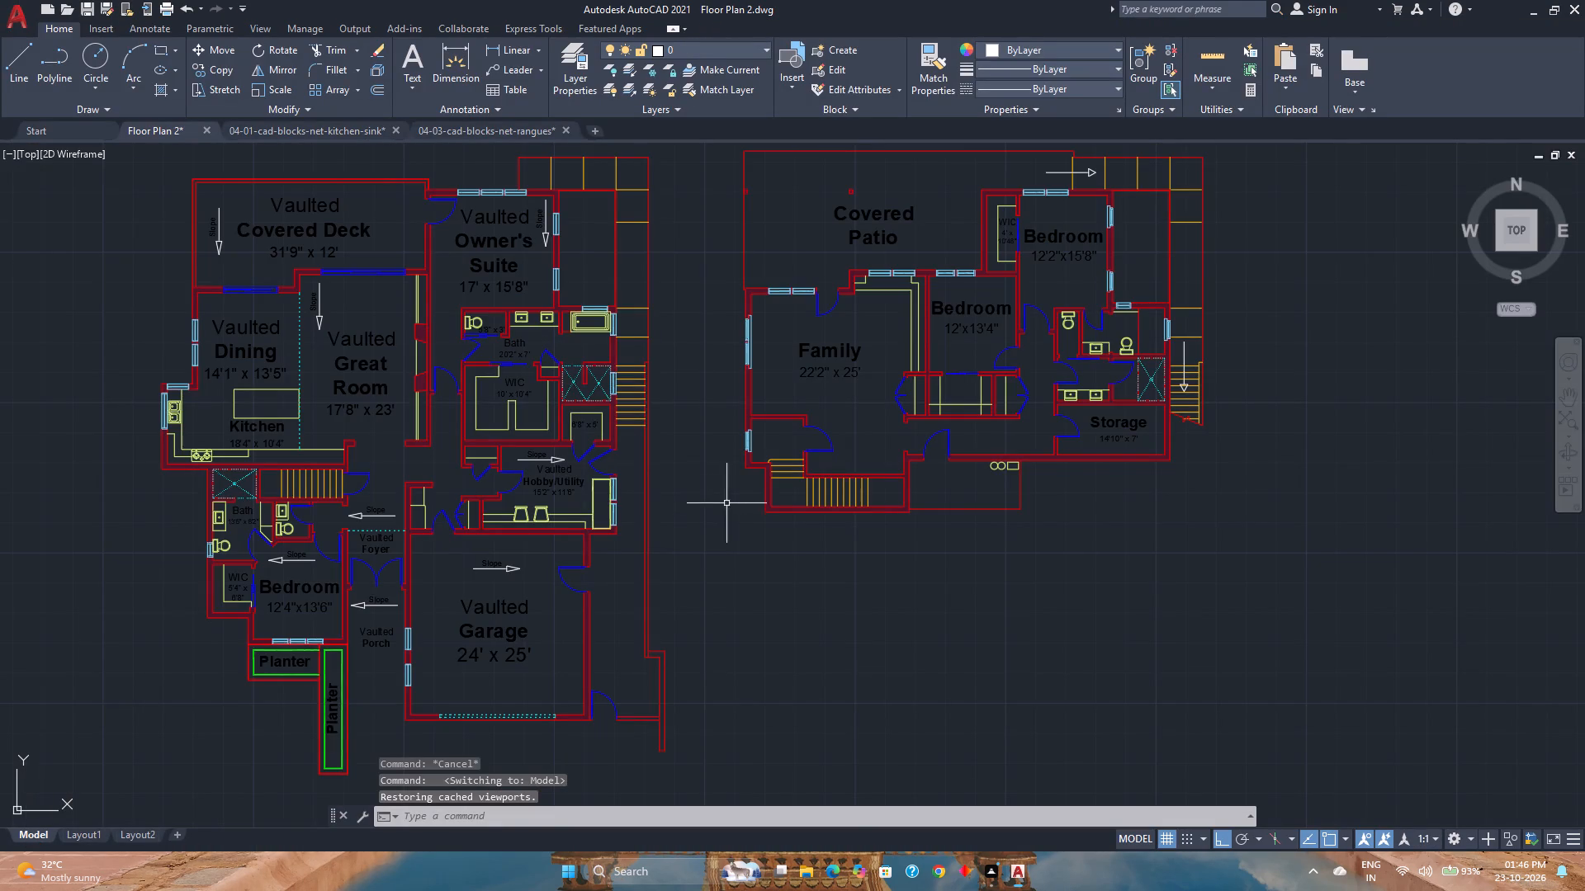
{"action": "middle_click_drag", "start_coordinate": [1170, 554], "coordinate": [1151, 606]}
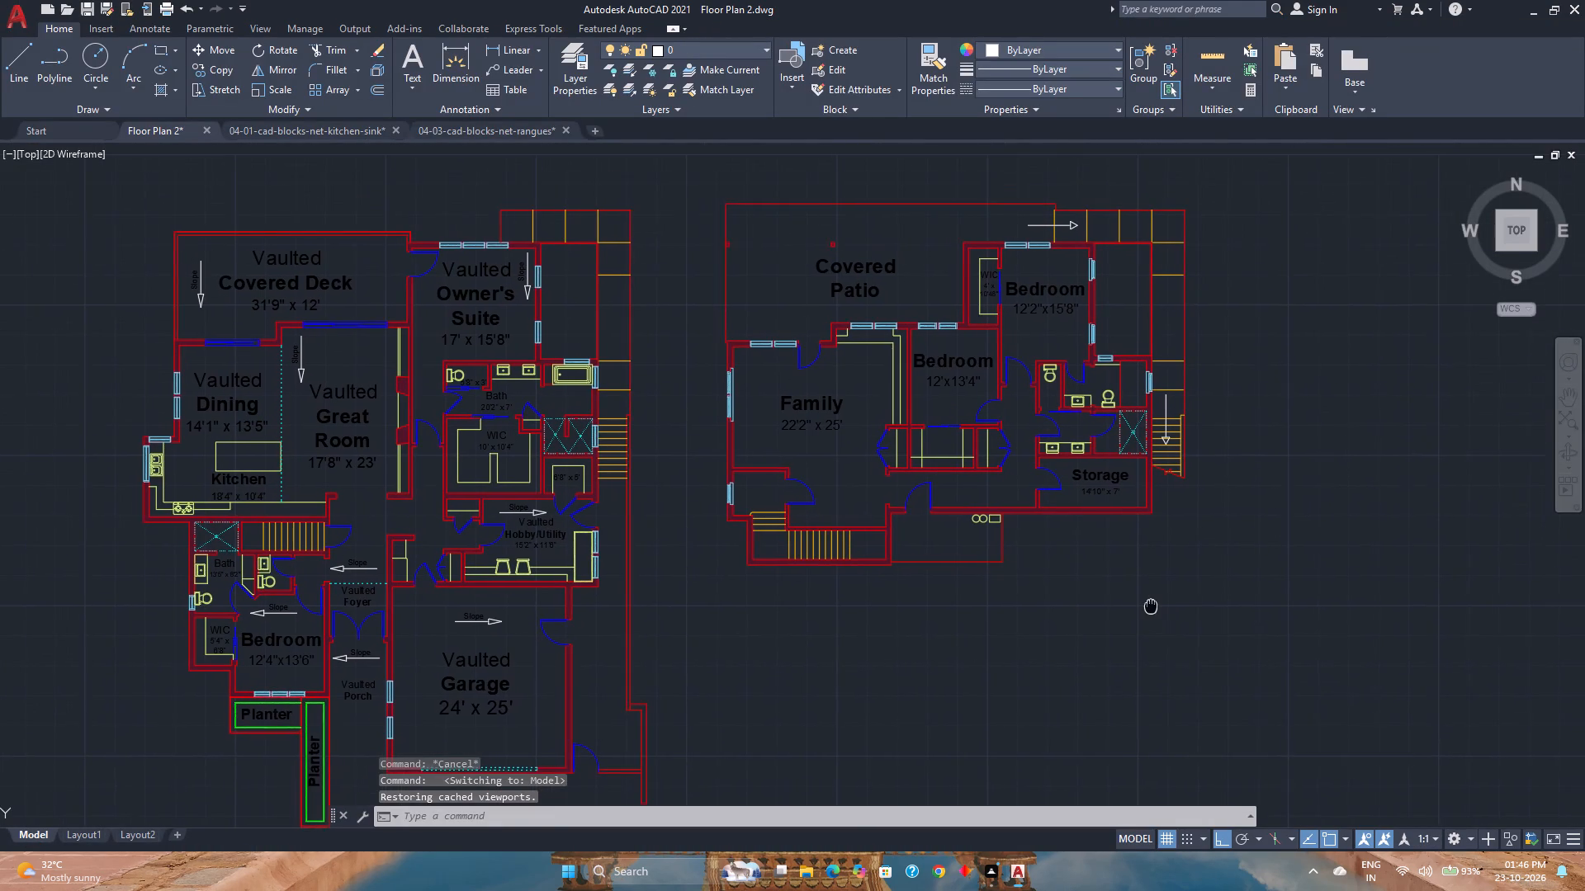
{"action": "middle_click_drag", "start_coordinate": [1151, 606], "coordinate": [1144, 602]}
{"action": "middle_click", "coordinate": [1144, 602]}
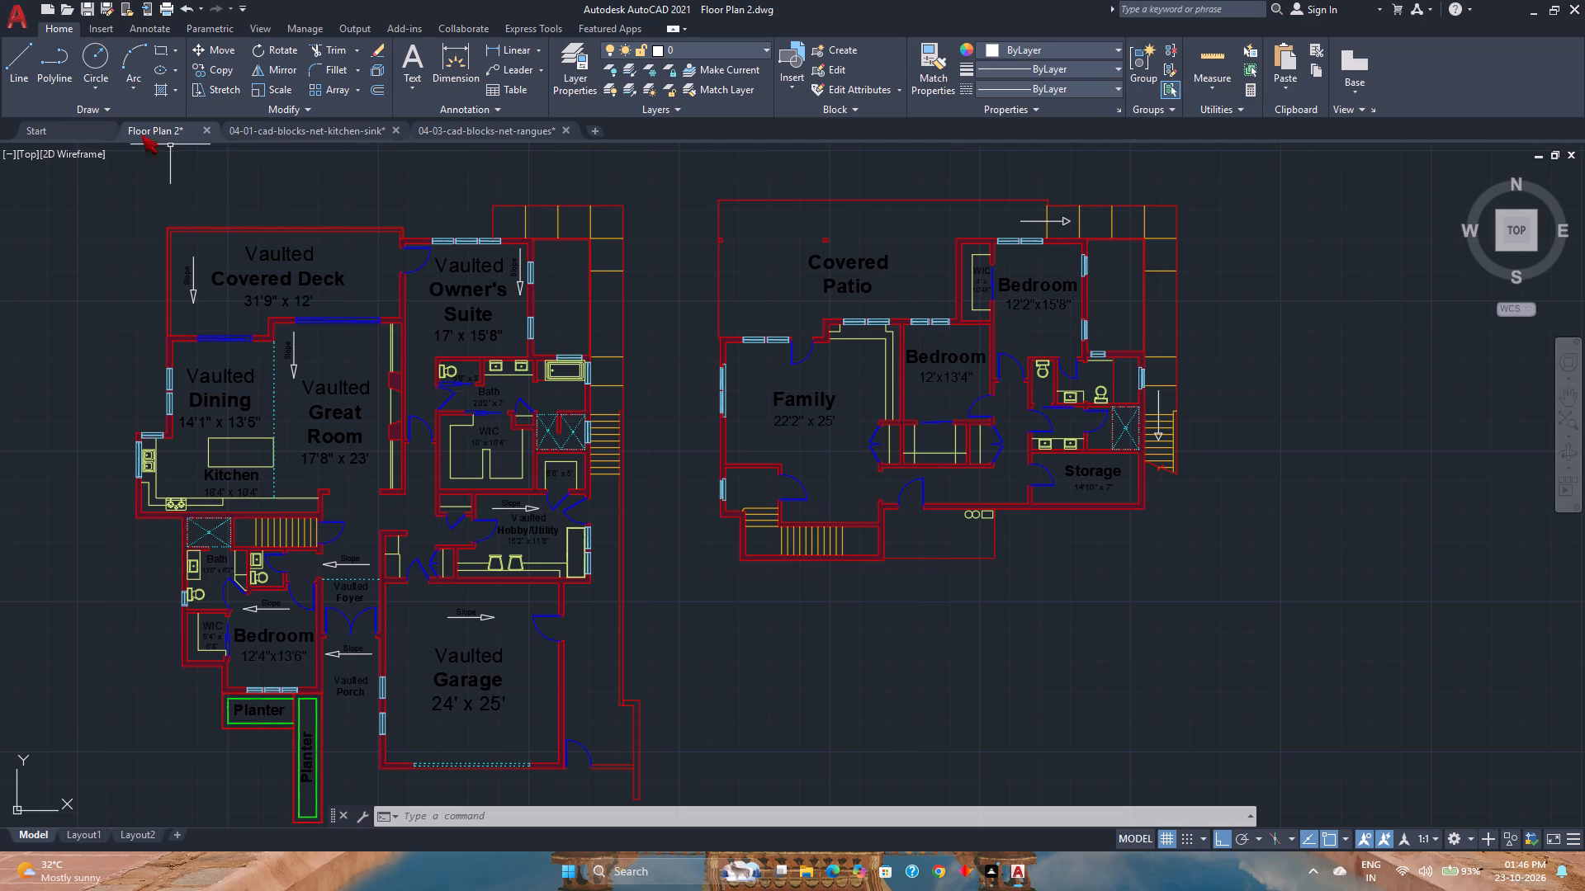
{"action": "left_click", "coordinate": [25, 71]}
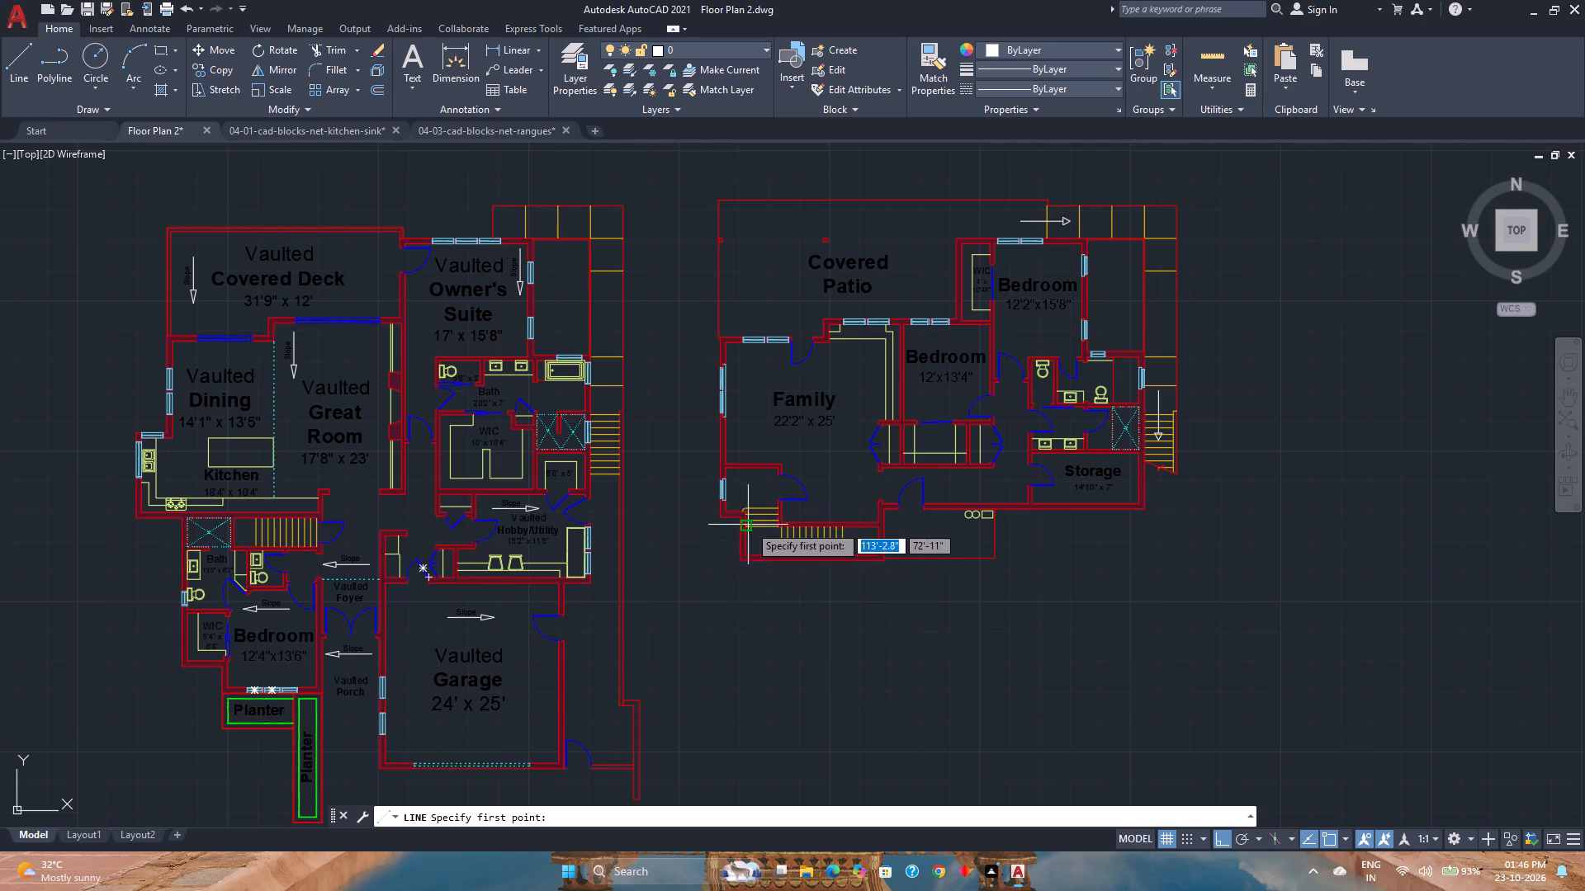
{"action": "scroll", "coordinate": [762, 529], "scroll_direction": "up", "scroll_amount": 5}
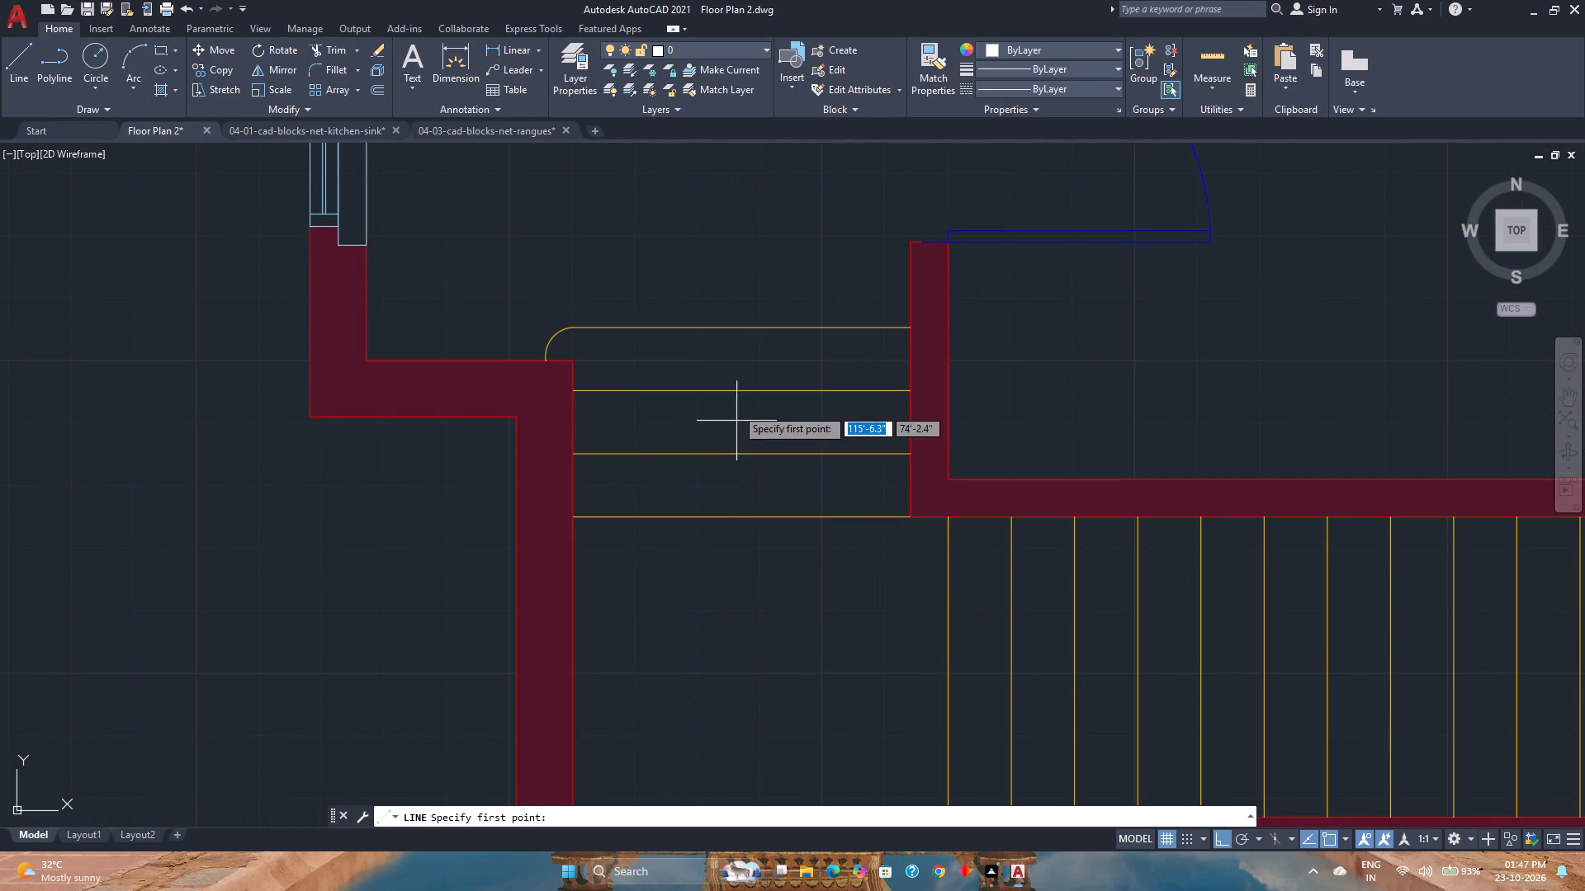
{"action": "left_click", "coordinate": [745, 300]}
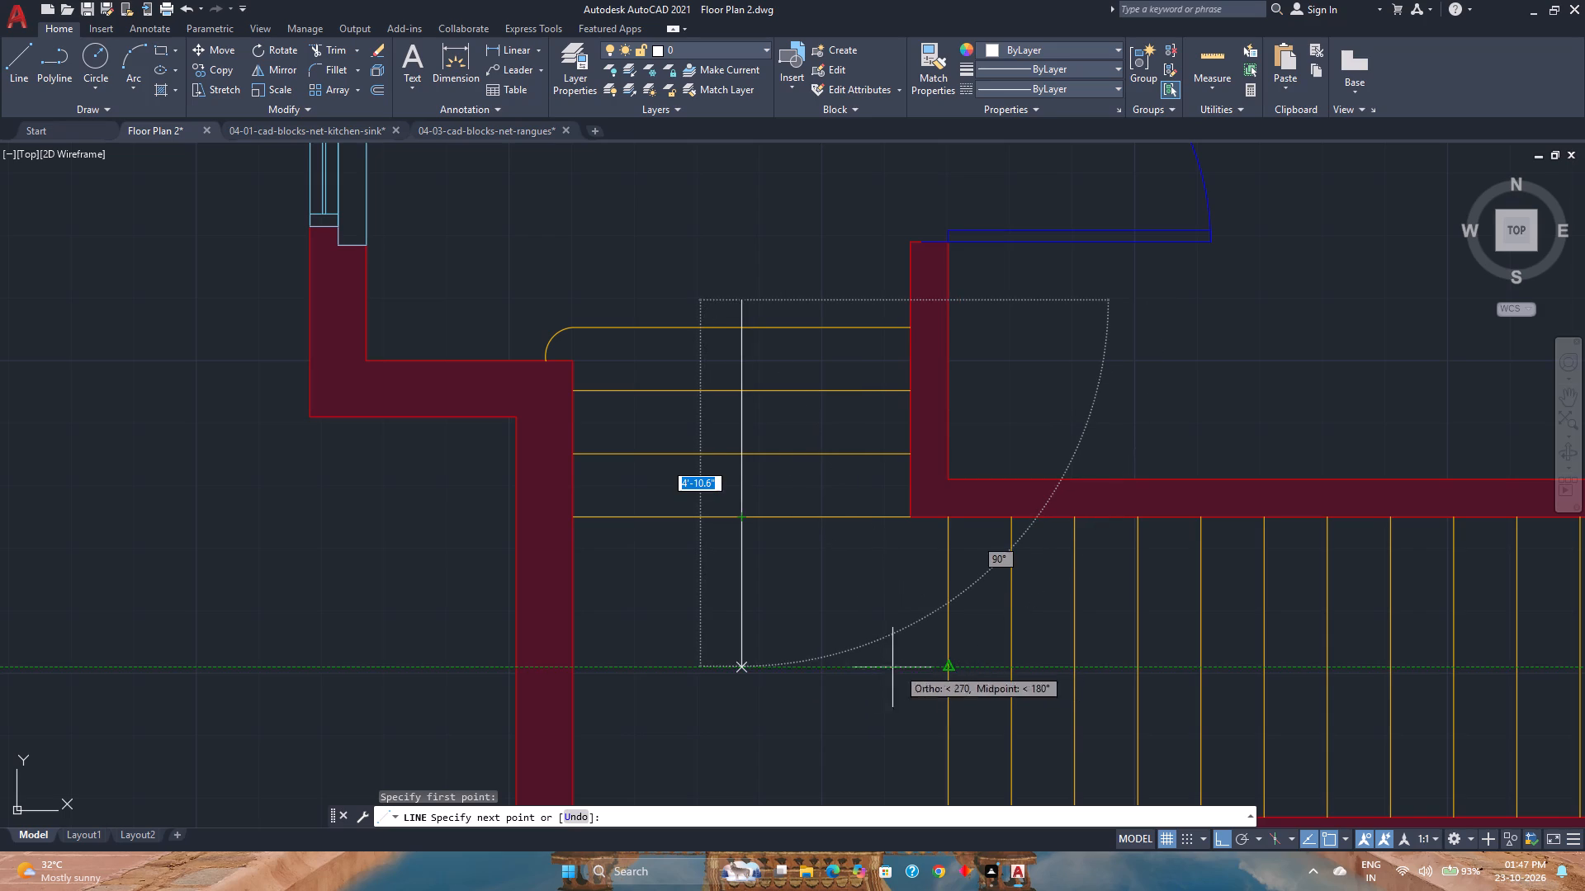
{"action": "left_click", "coordinate": [752, 668]}
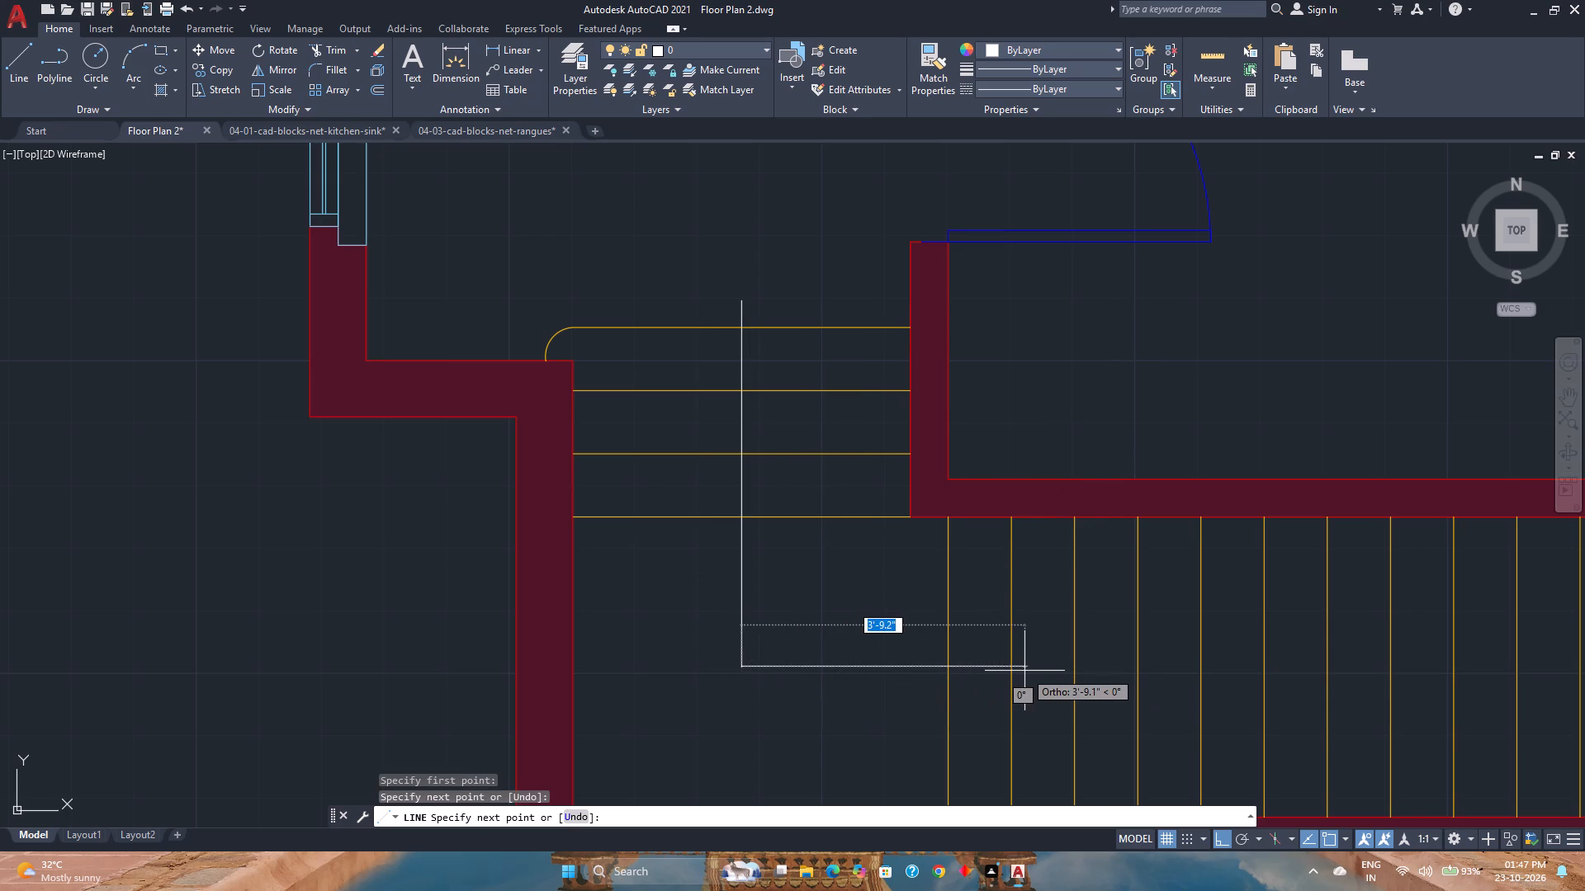
{"action": "scroll", "coordinate": [1130, 691], "scroll_direction": "down", "scroll_amount": 1}
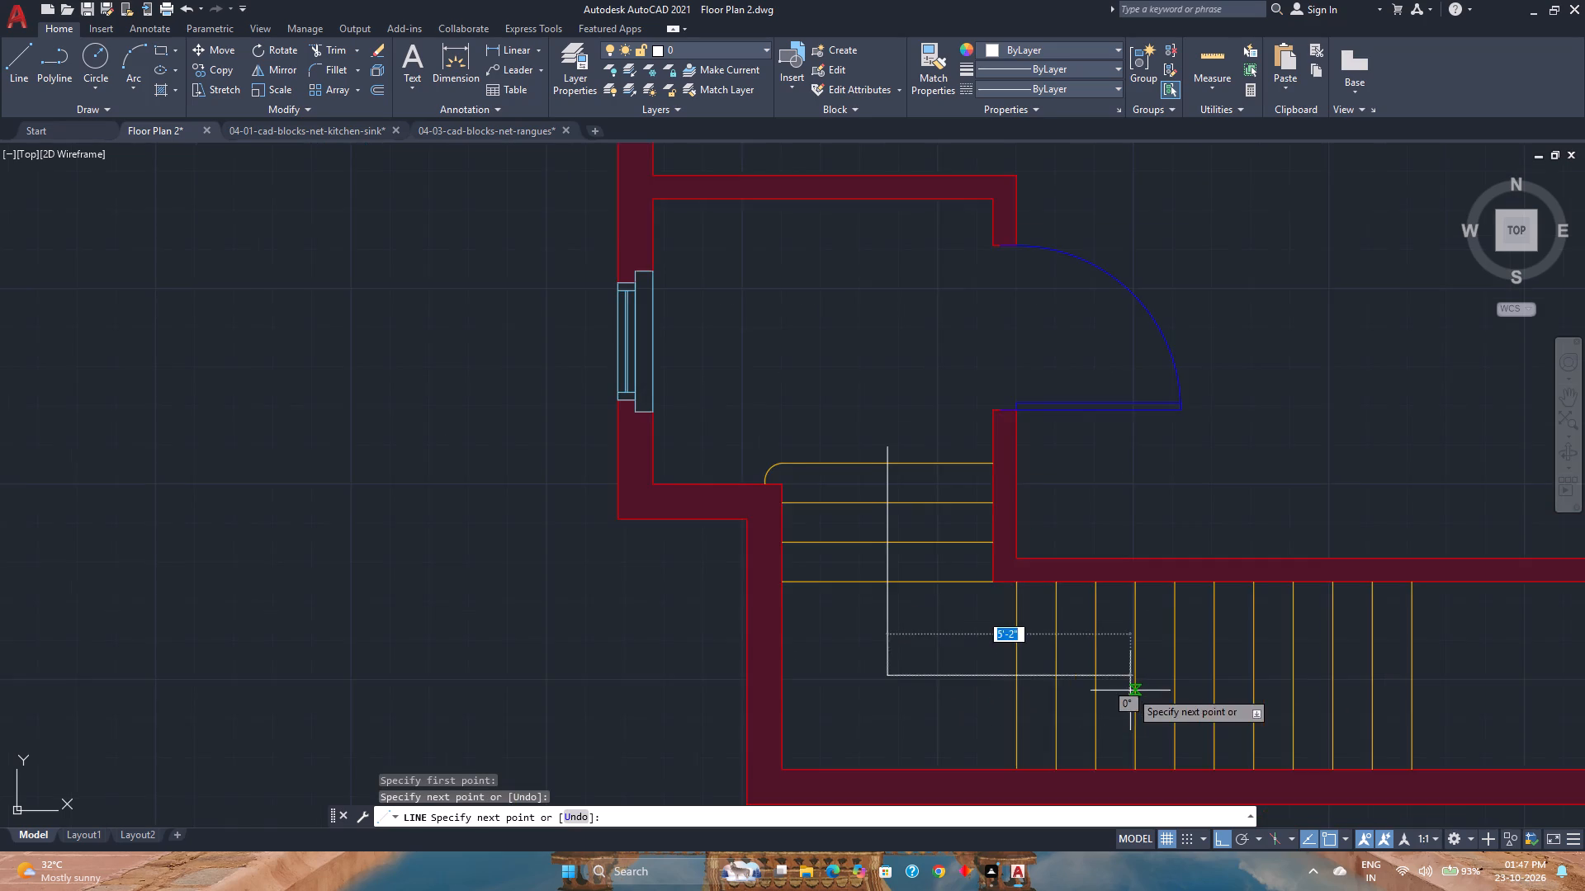
{"action": "middle_click_drag", "start_coordinate": [1130, 691], "coordinate": [917, 675]}
{"action": "middle_click", "coordinate": [917, 675]}
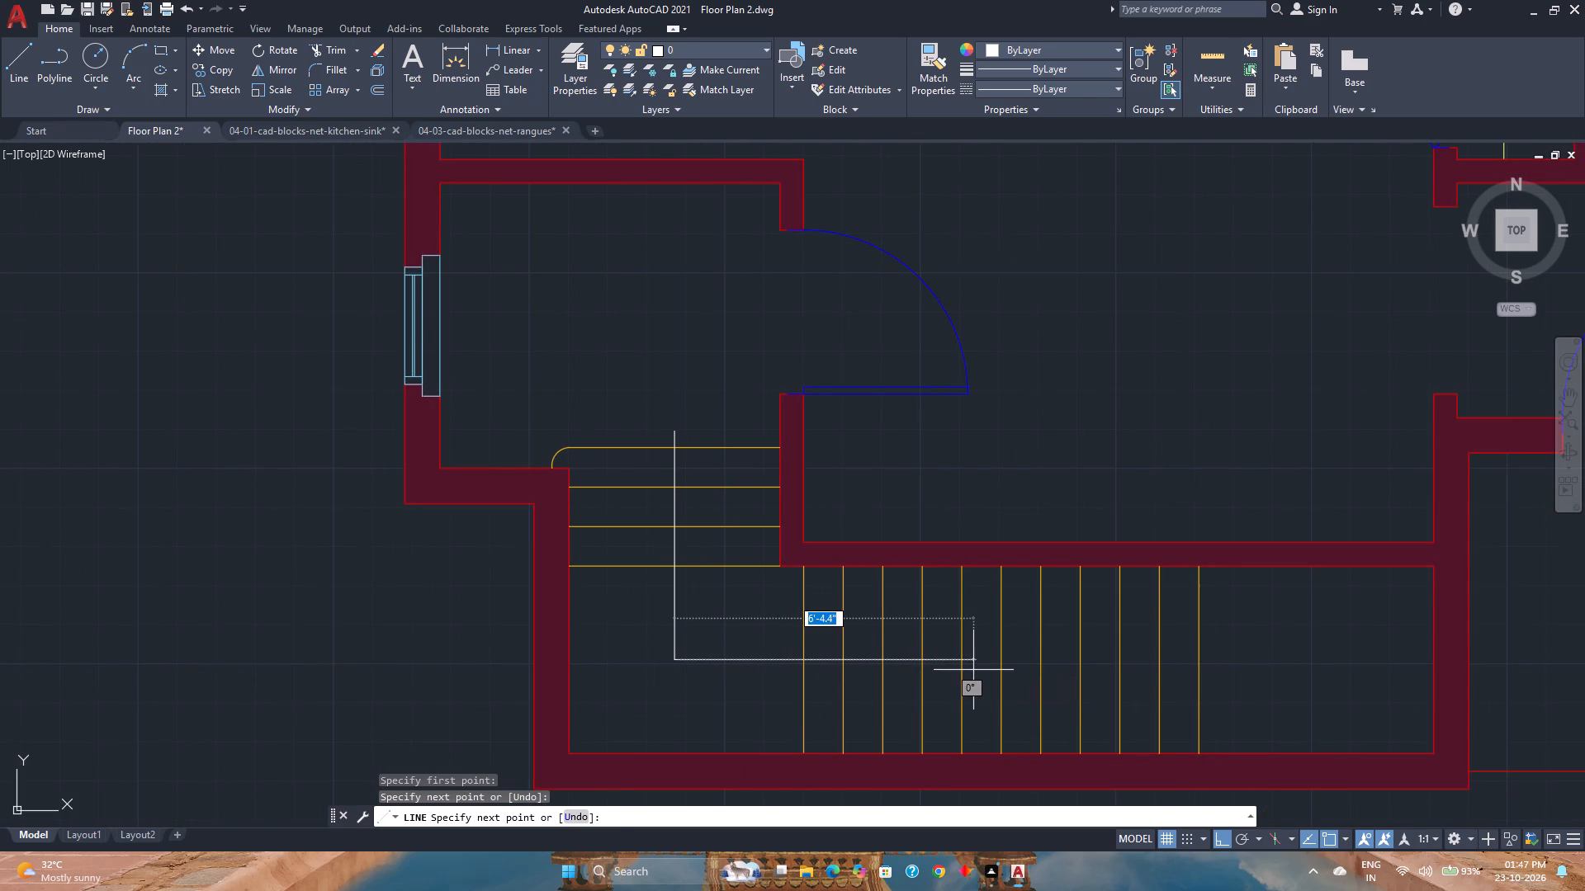
{"action": "left_click", "coordinate": [973, 670]}
{"action": "key", "text": "Escape"}
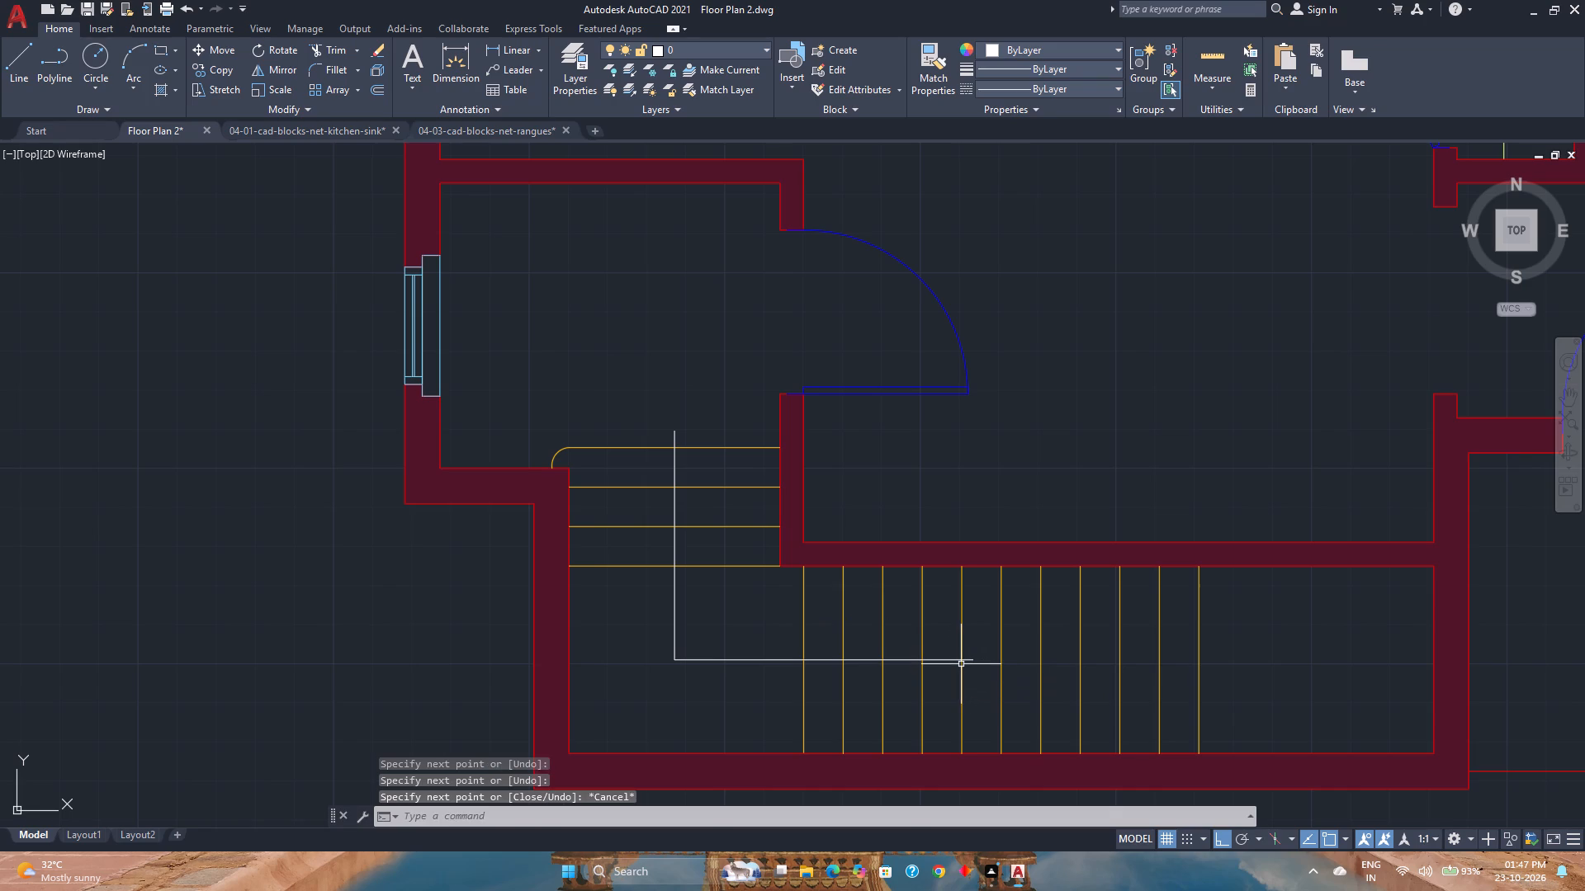
Draw a three-sided polygon, inscribed in a circle, centred on the stair line's east end with a vertex pointing east.
{"action": "type", "text": "po"}
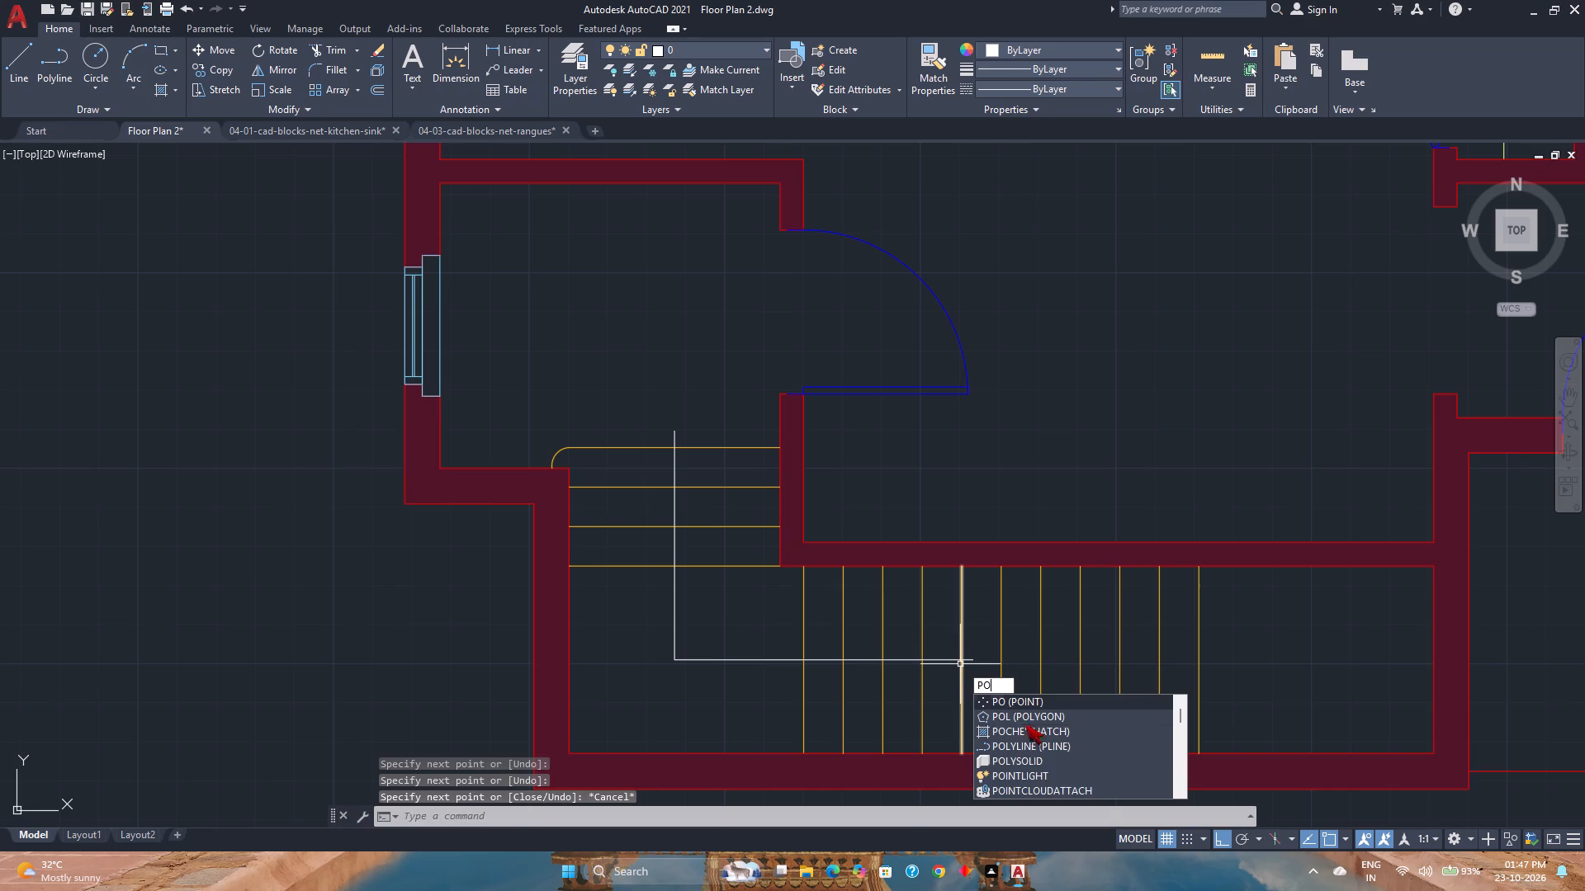
{"action": "left_click", "coordinate": [1027, 716]}
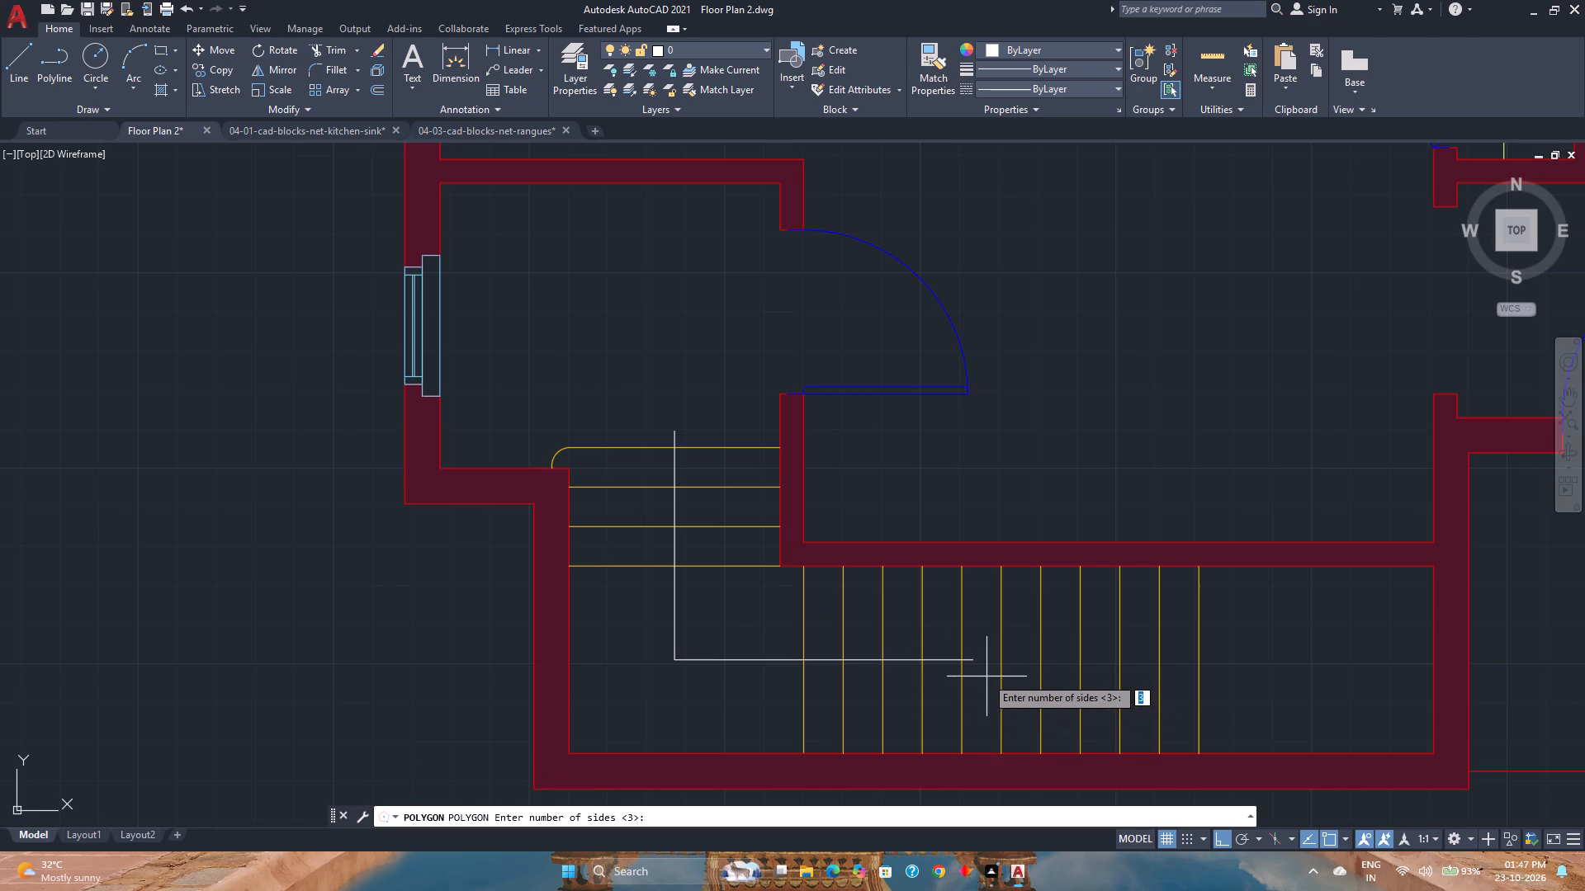
{"action": "key", "text": "Return"}
{"action": "scroll", "coordinate": [985, 675], "scroll_direction": "up", "scroll_amount": 2}
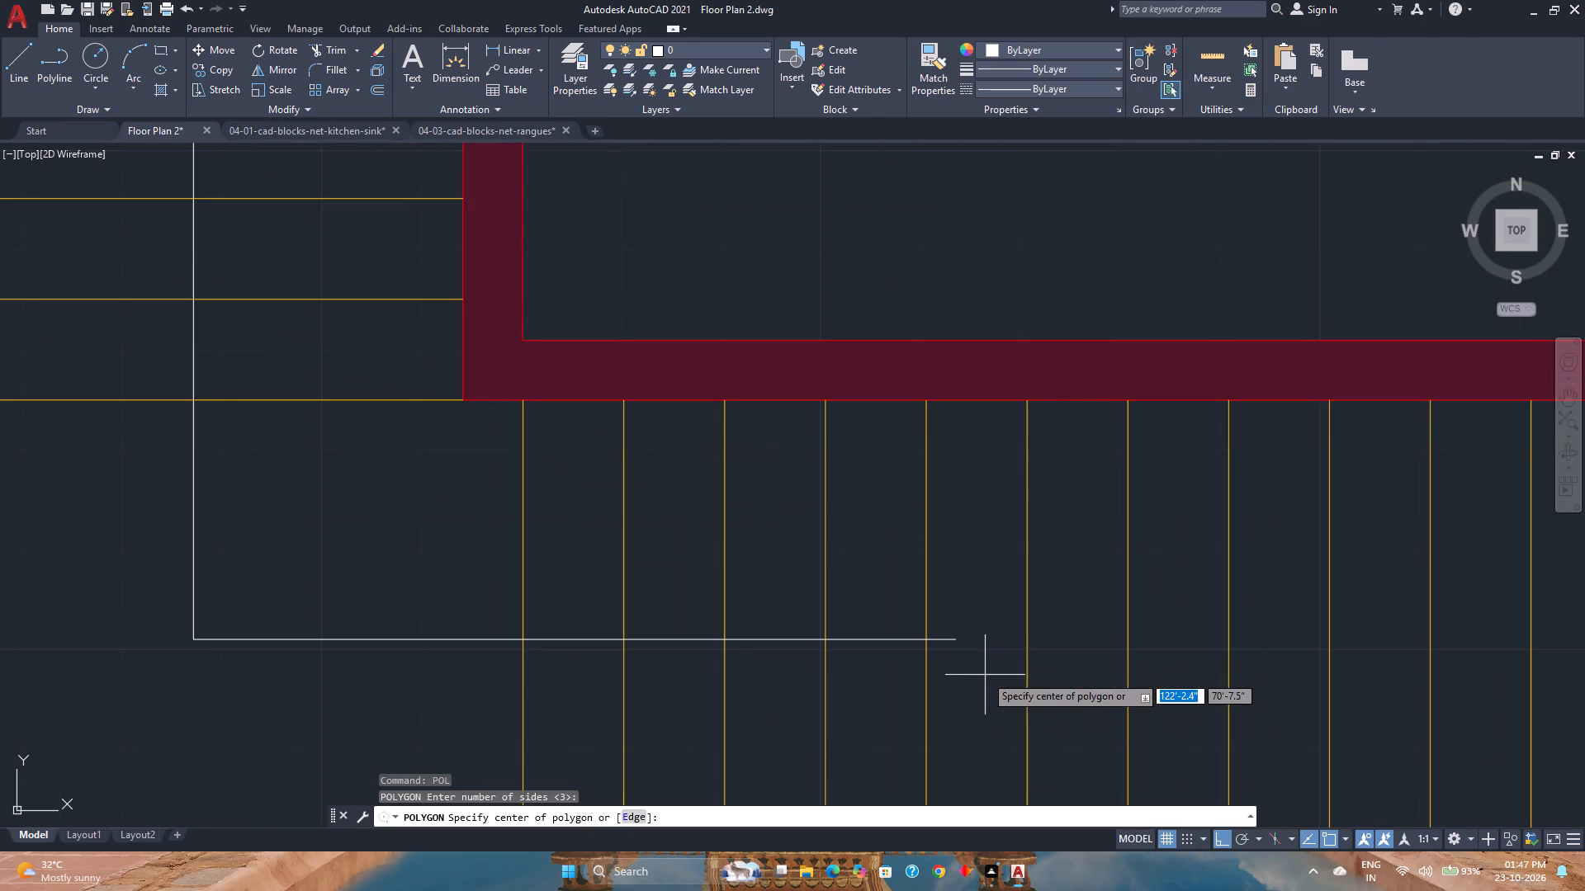
{"action": "left_click", "coordinate": [952, 638]}
{"action": "left_click_drag", "start_coordinate": [983, 673], "coordinate": [952, 638]}
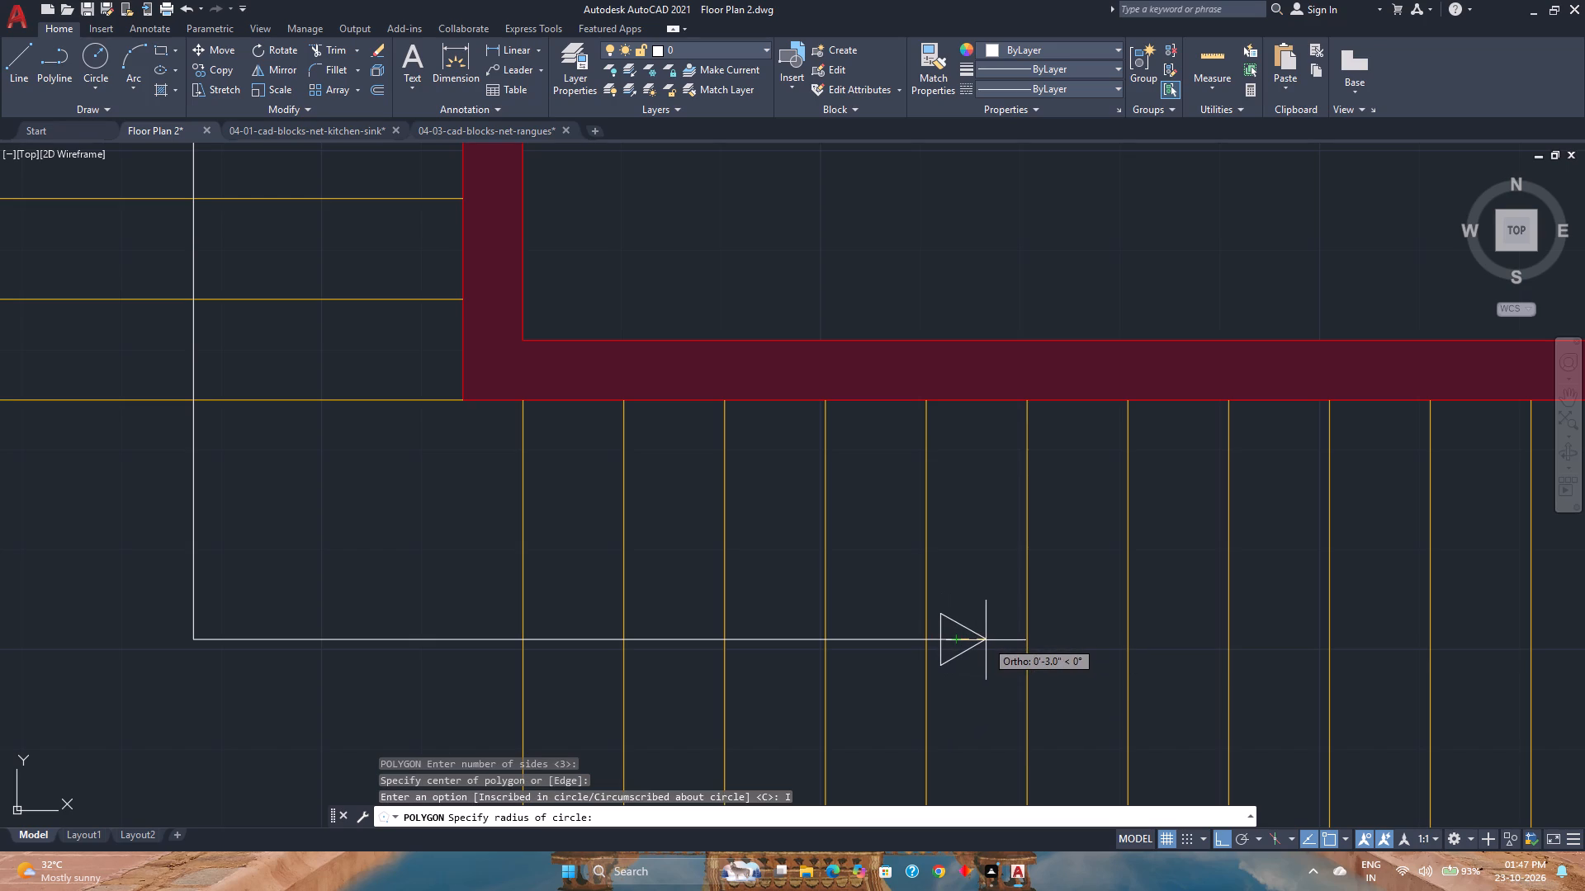
{"action": "scroll", "coordinate": [986, 640], "scroll_direction": "up", "scroll_amount": 2}
{"action": "left_click", "coordinate": [965, 639]}
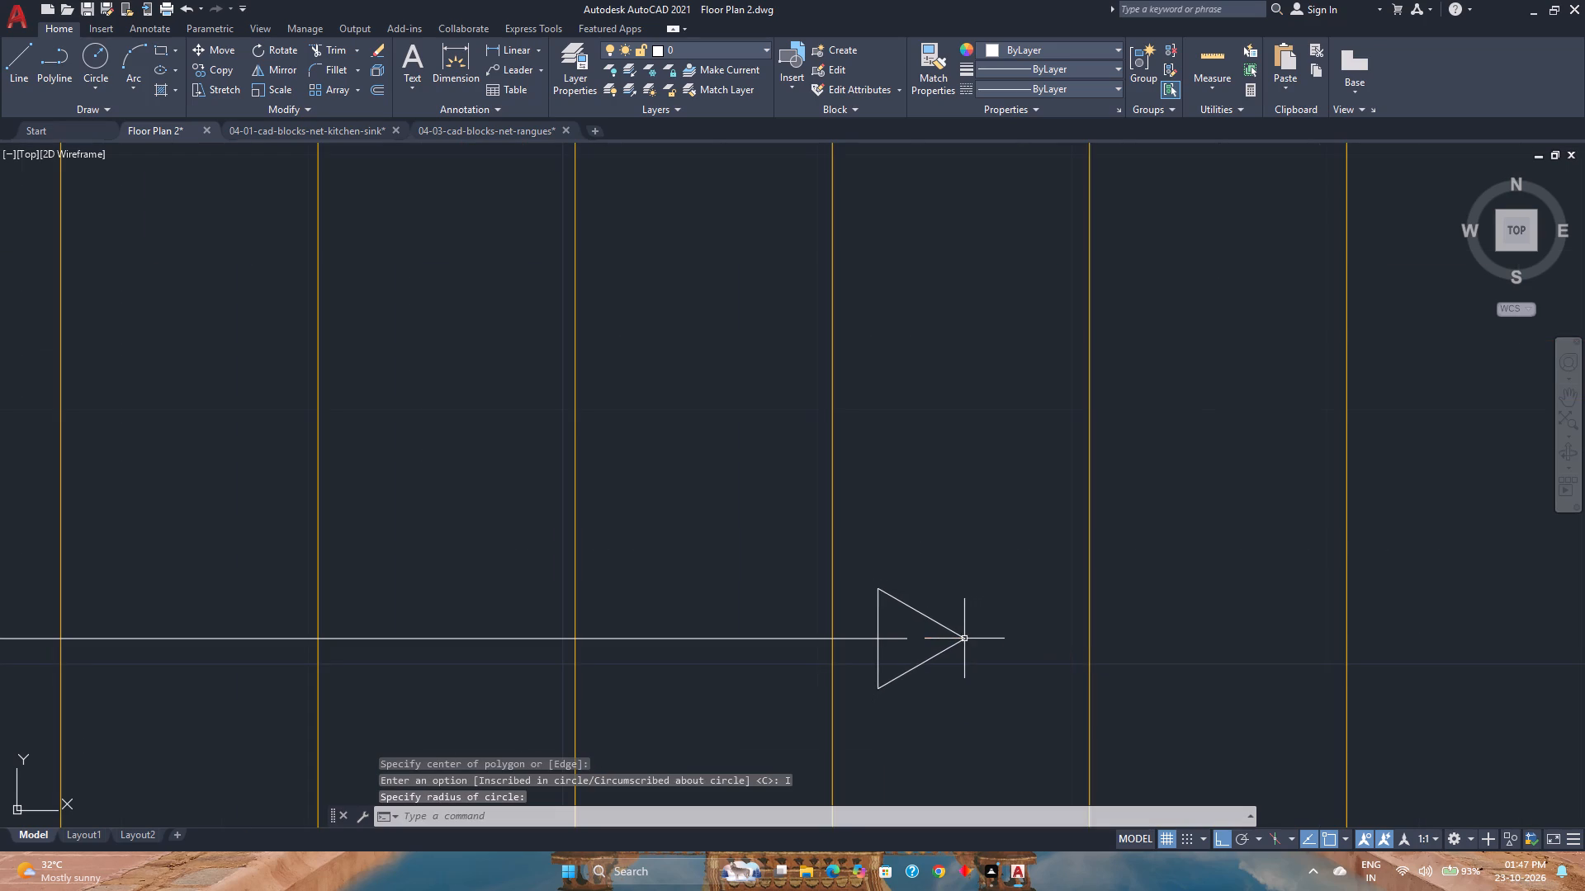
Shrink the triangle into a slimmer arrowhead by stretching its tip back about 1.4" and moving both base corners inward toward the line.
{"action": "scroll", "coordinate": [872, 669], "scroll_direction": "down", "scroll_amount": 4}
{"action": "scroll", "coordinate": [878, 686], "scroll_direction": "up", "scroll_amount": 5}
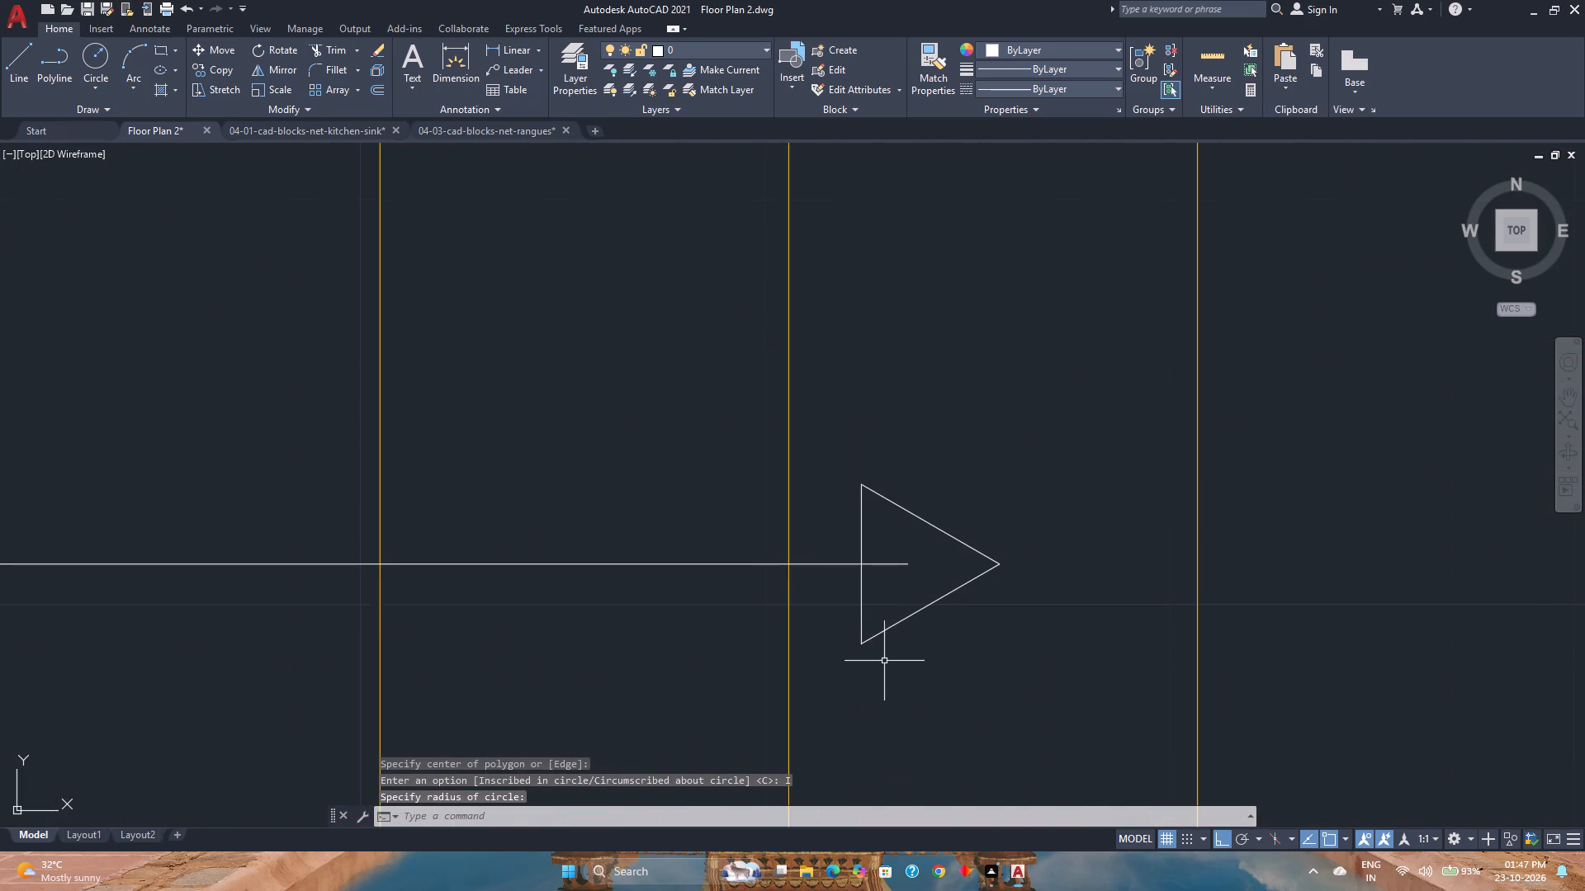
{"action": "left_click", "coordinate": [885, 629]}
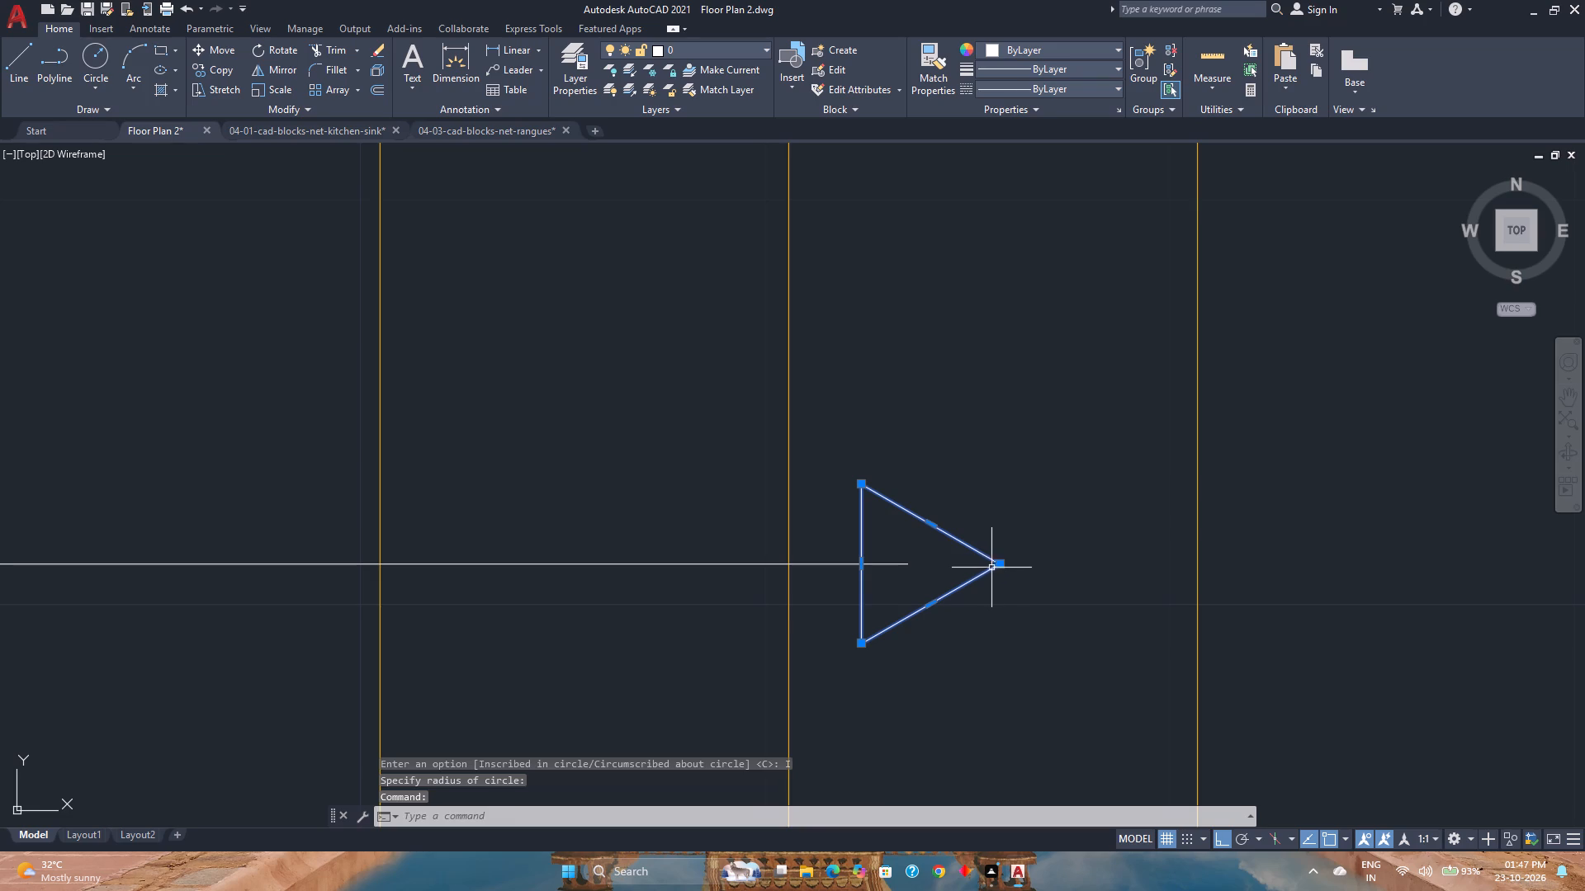
{"action": "left_click", "coordinate": [1001, 566]}
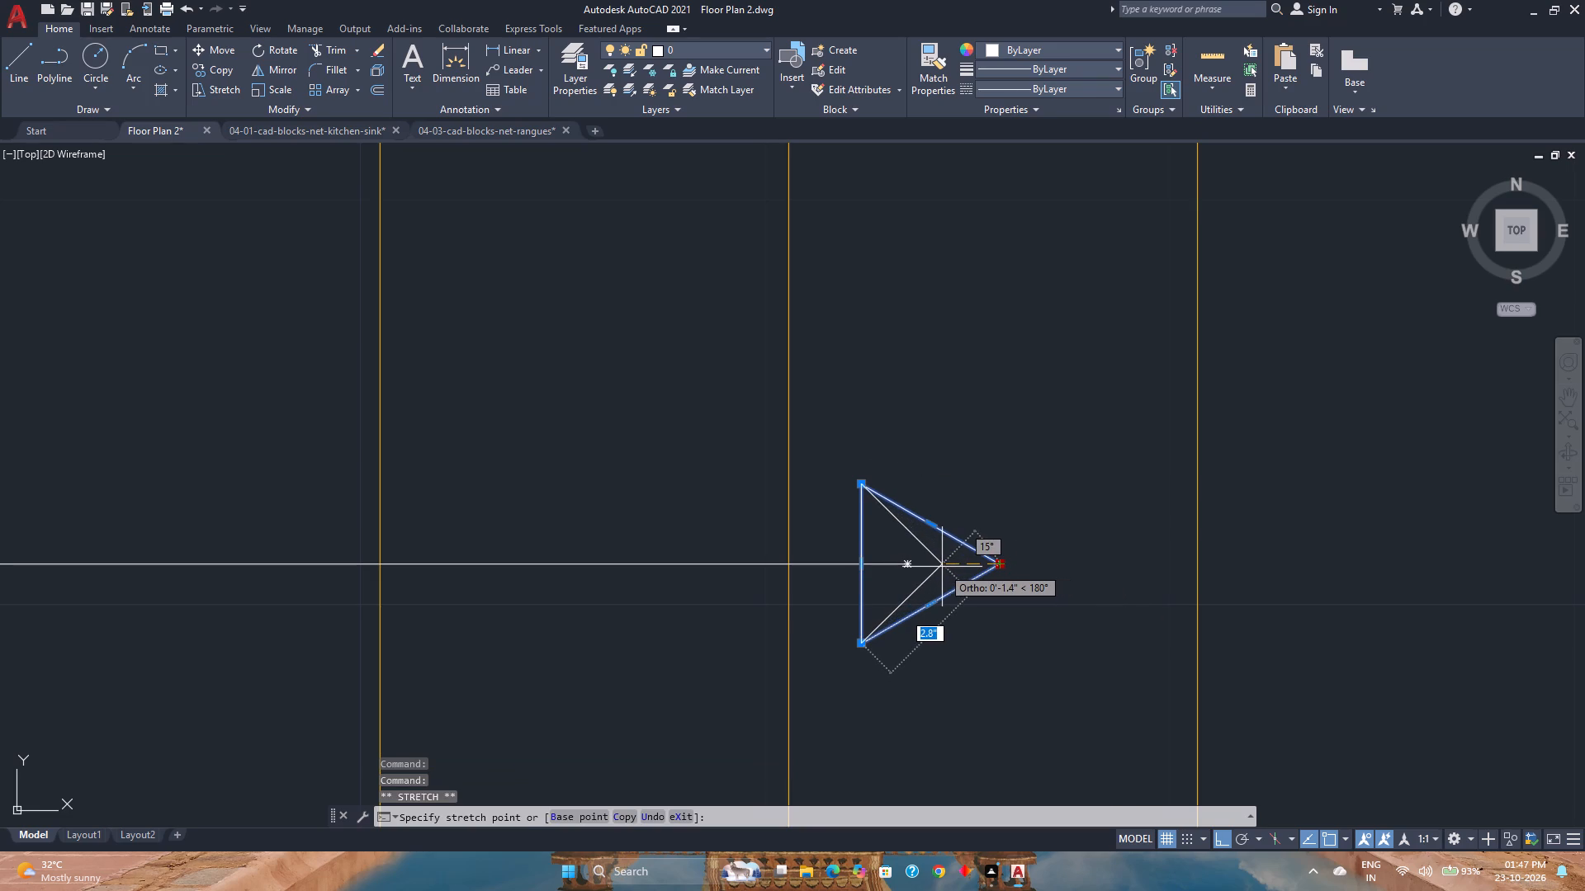
{"action": "left_click", "coordinate": [942, 567]}
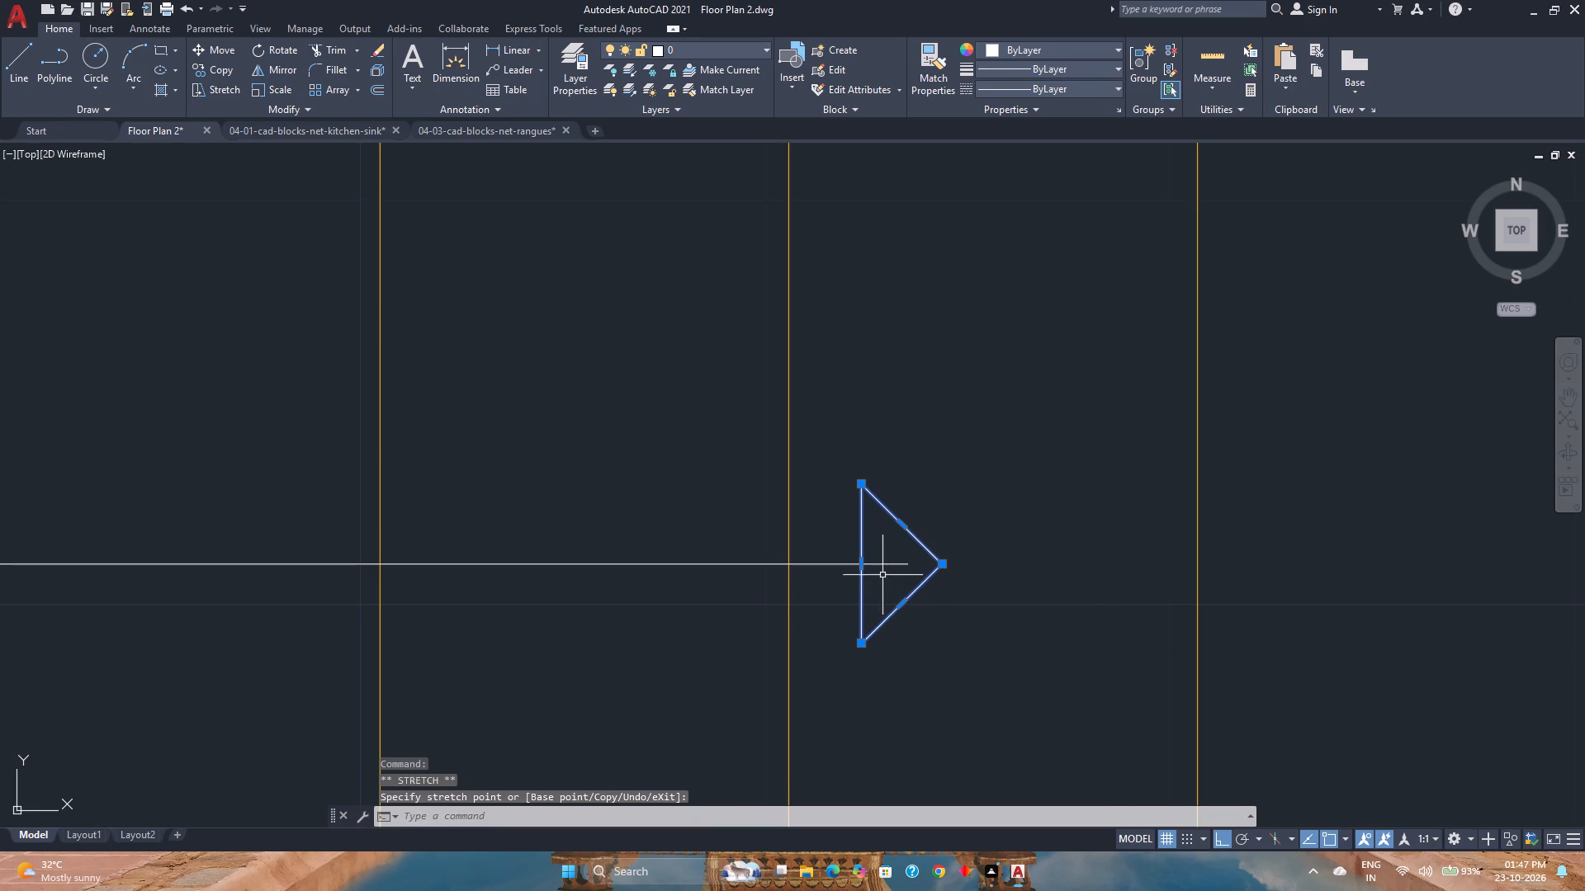
{"action": "left_click", "coordinate": [863, 484]}
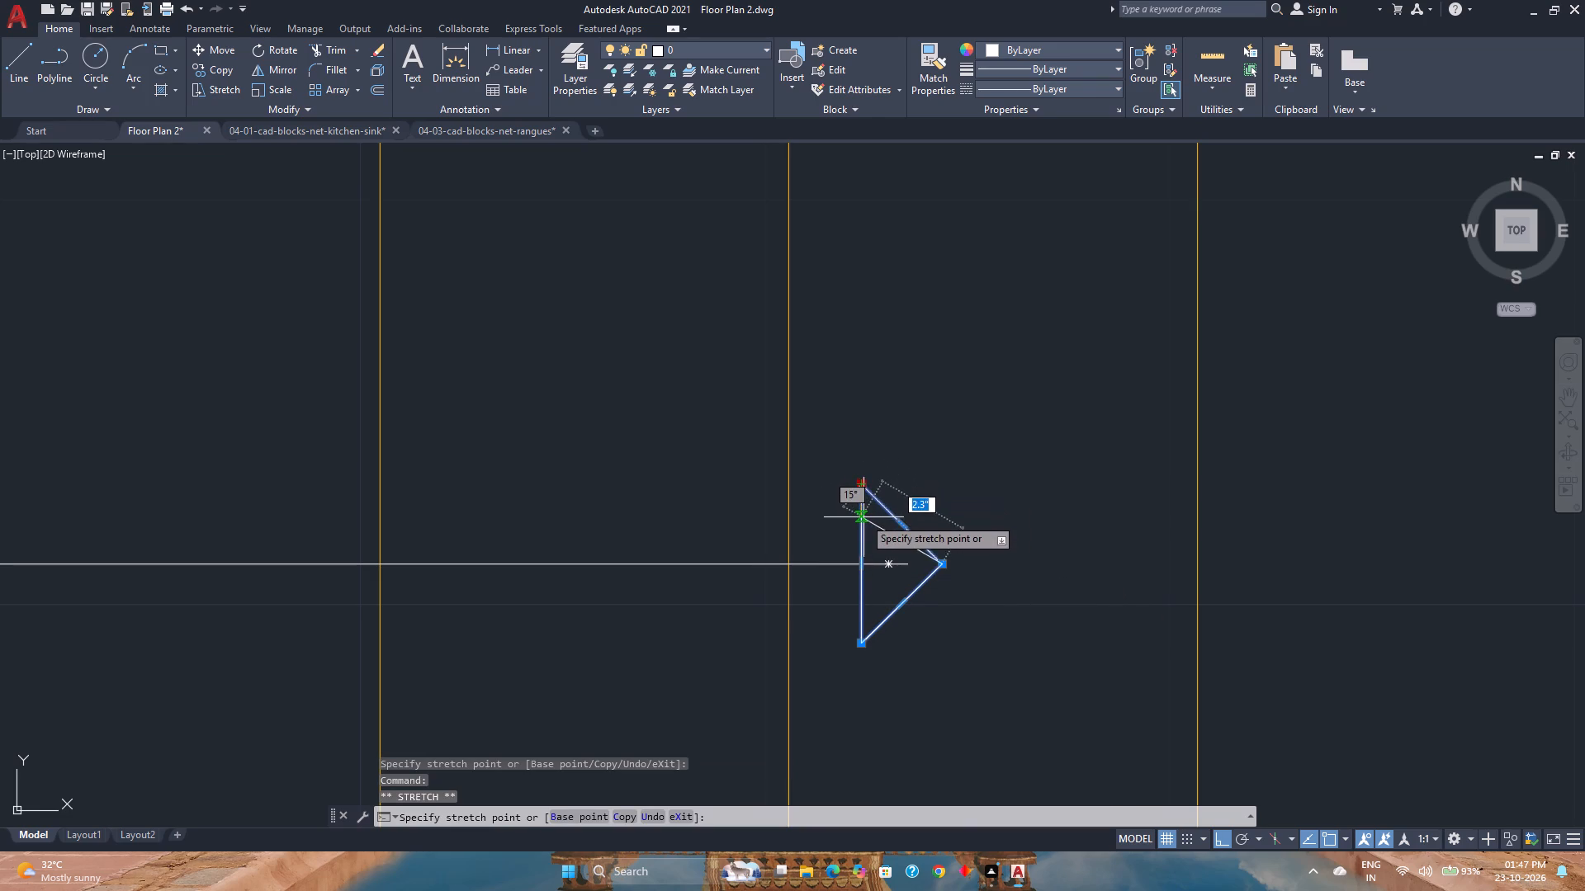
{"action": "left_click", "coordinate": [864, 523]}
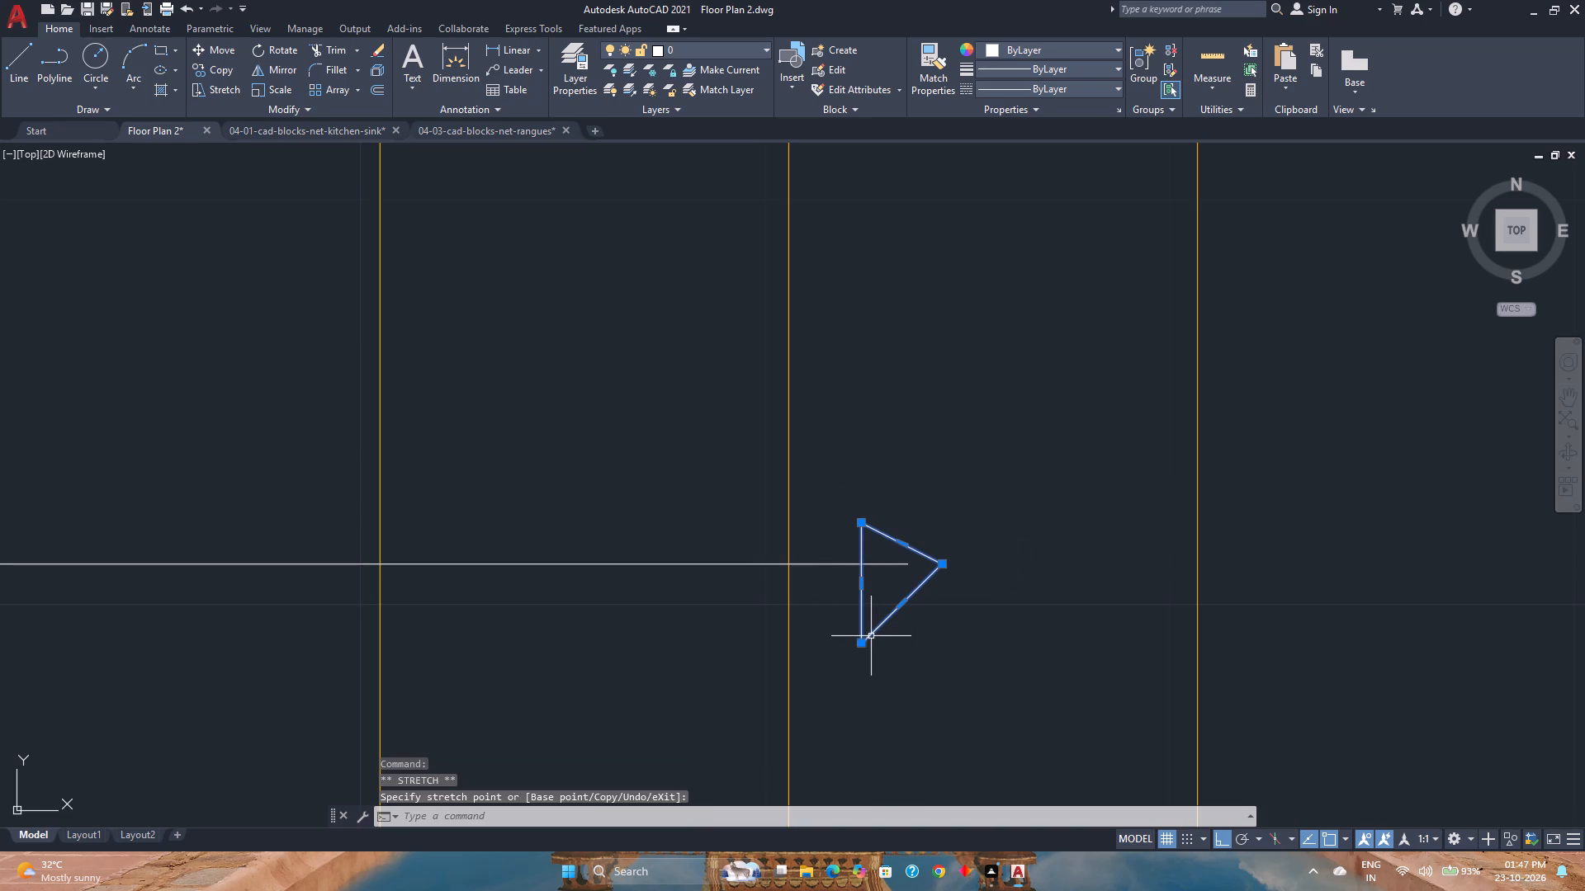
{"action": "left_click", "coordinate": [863, 640]}
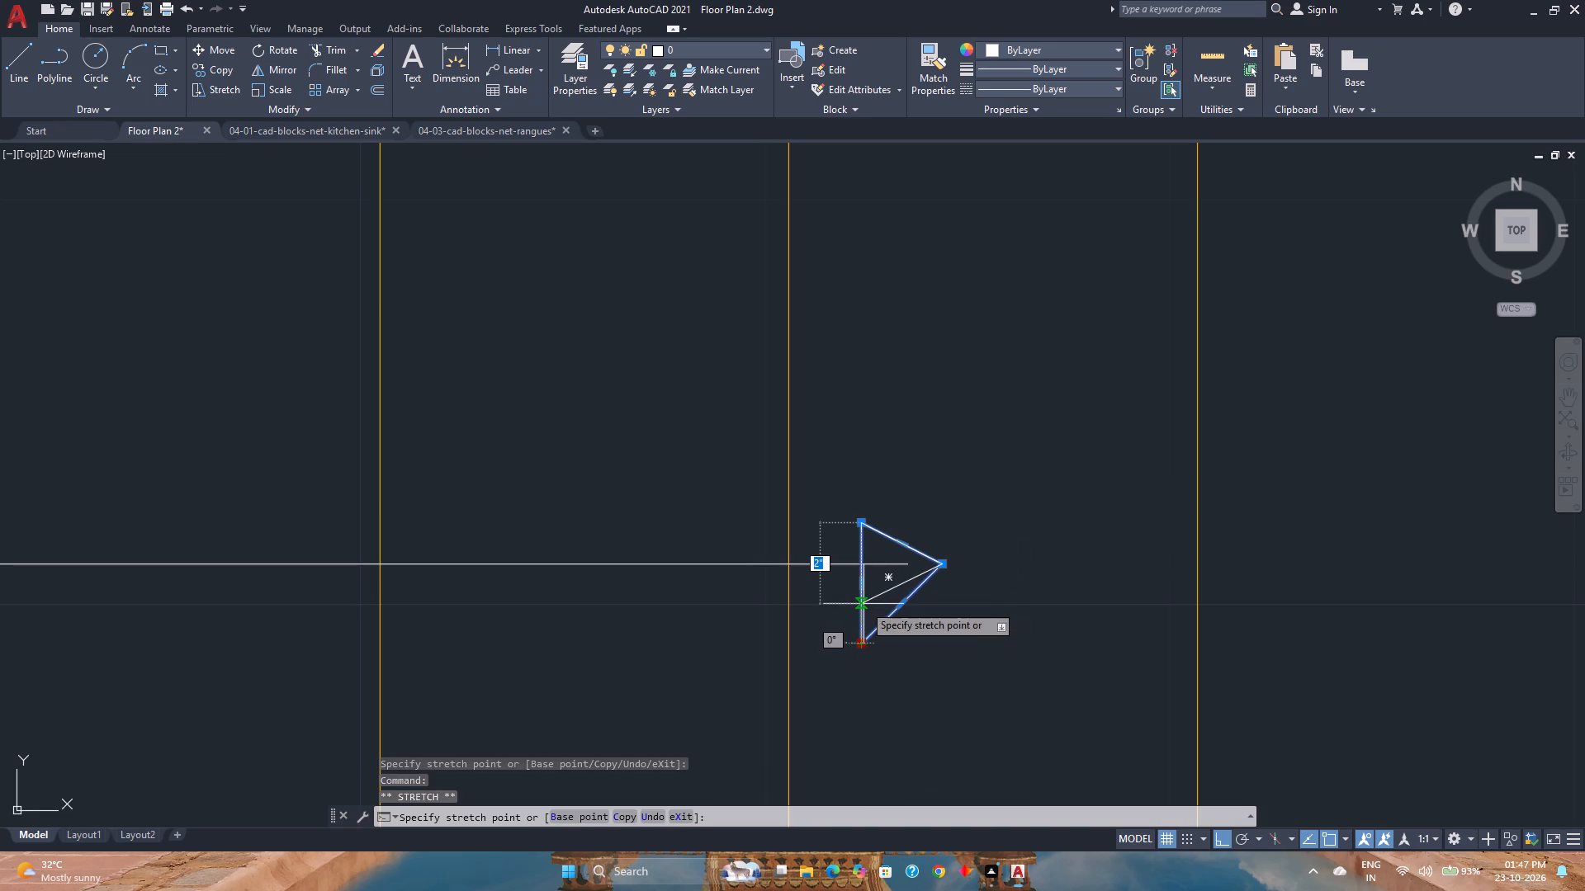
{"action": "left_click", "coordinate": [867, 606]}
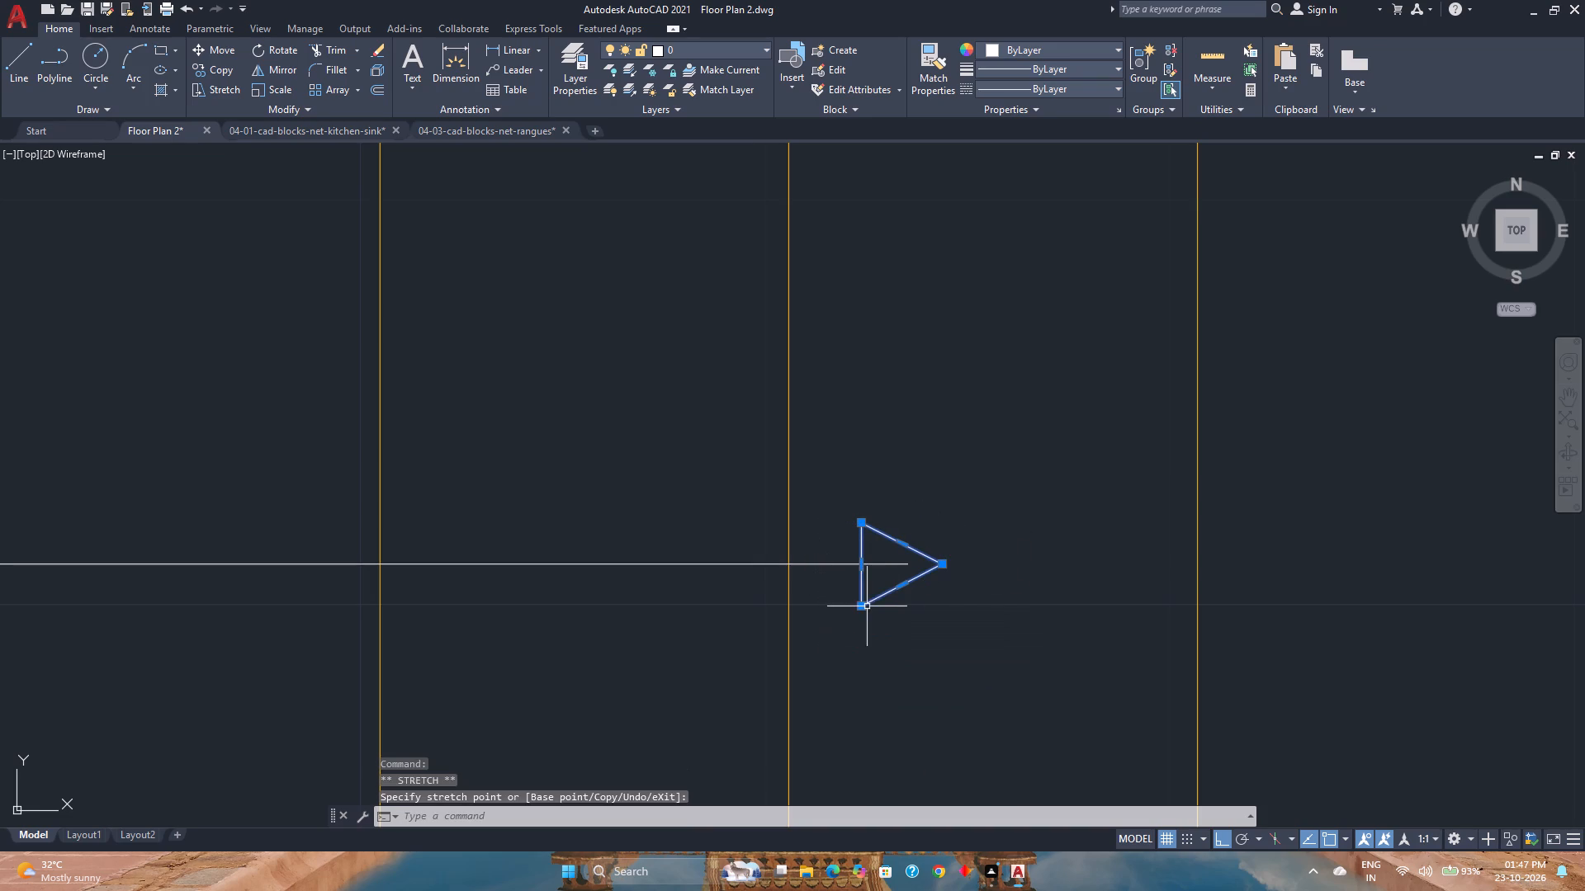
Lengthen the stair arrowhead by stretching its base edge about 6.9" west.
{"action": "left_click", "coordinate": [862, 564]}
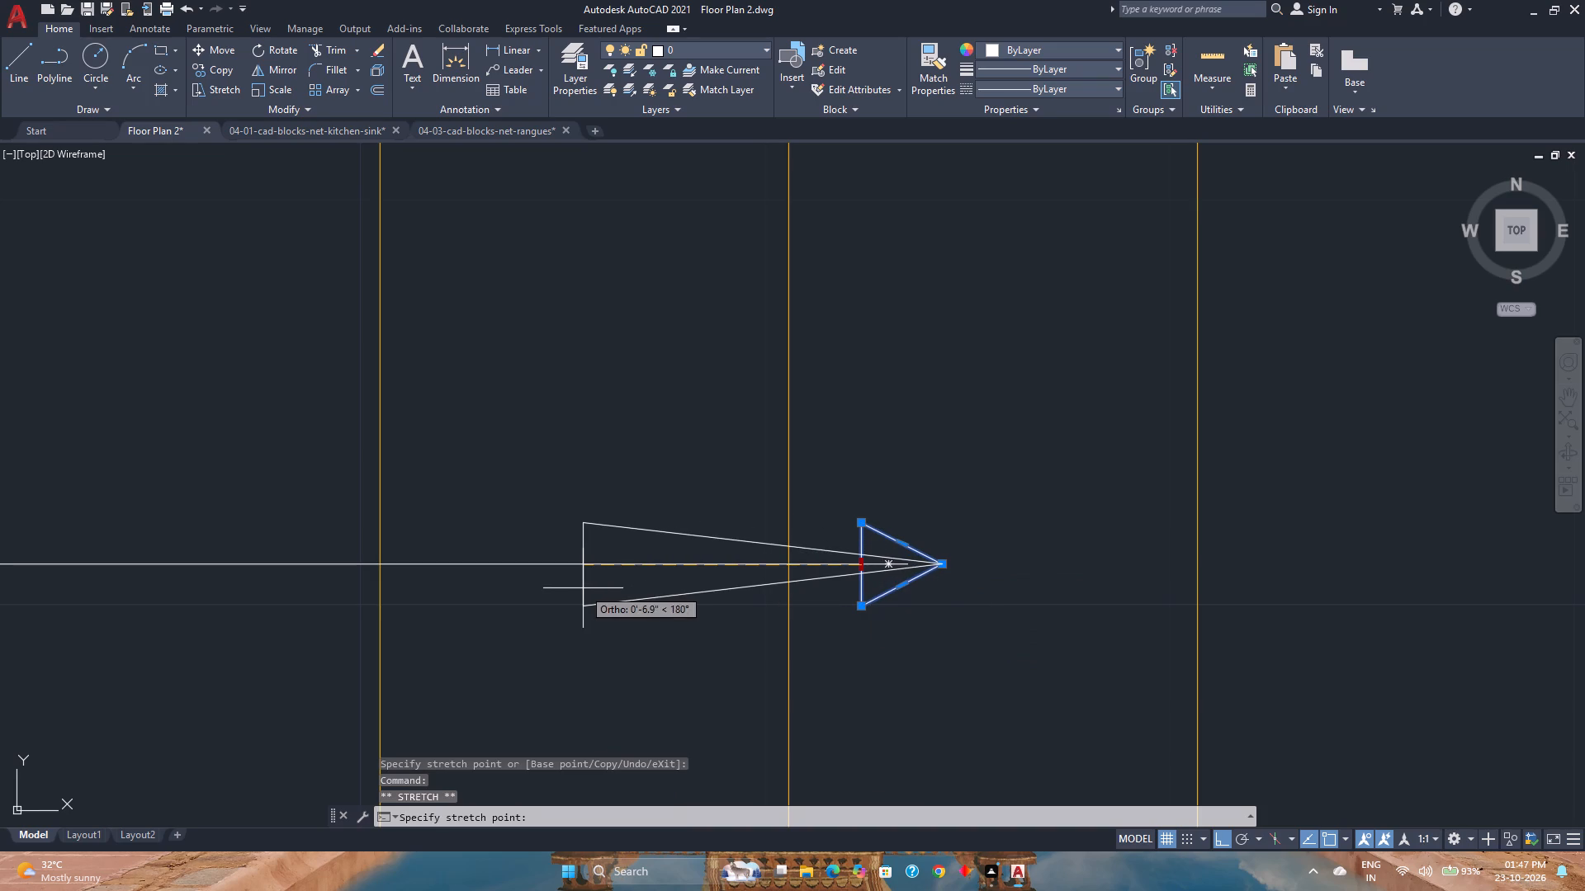
{"action": "left_click", "coordinate": [583, 588]}
{"action": "scroll", "coordinate": [616, 629], "scroll_direction": "down", "scroll_amount": 3}
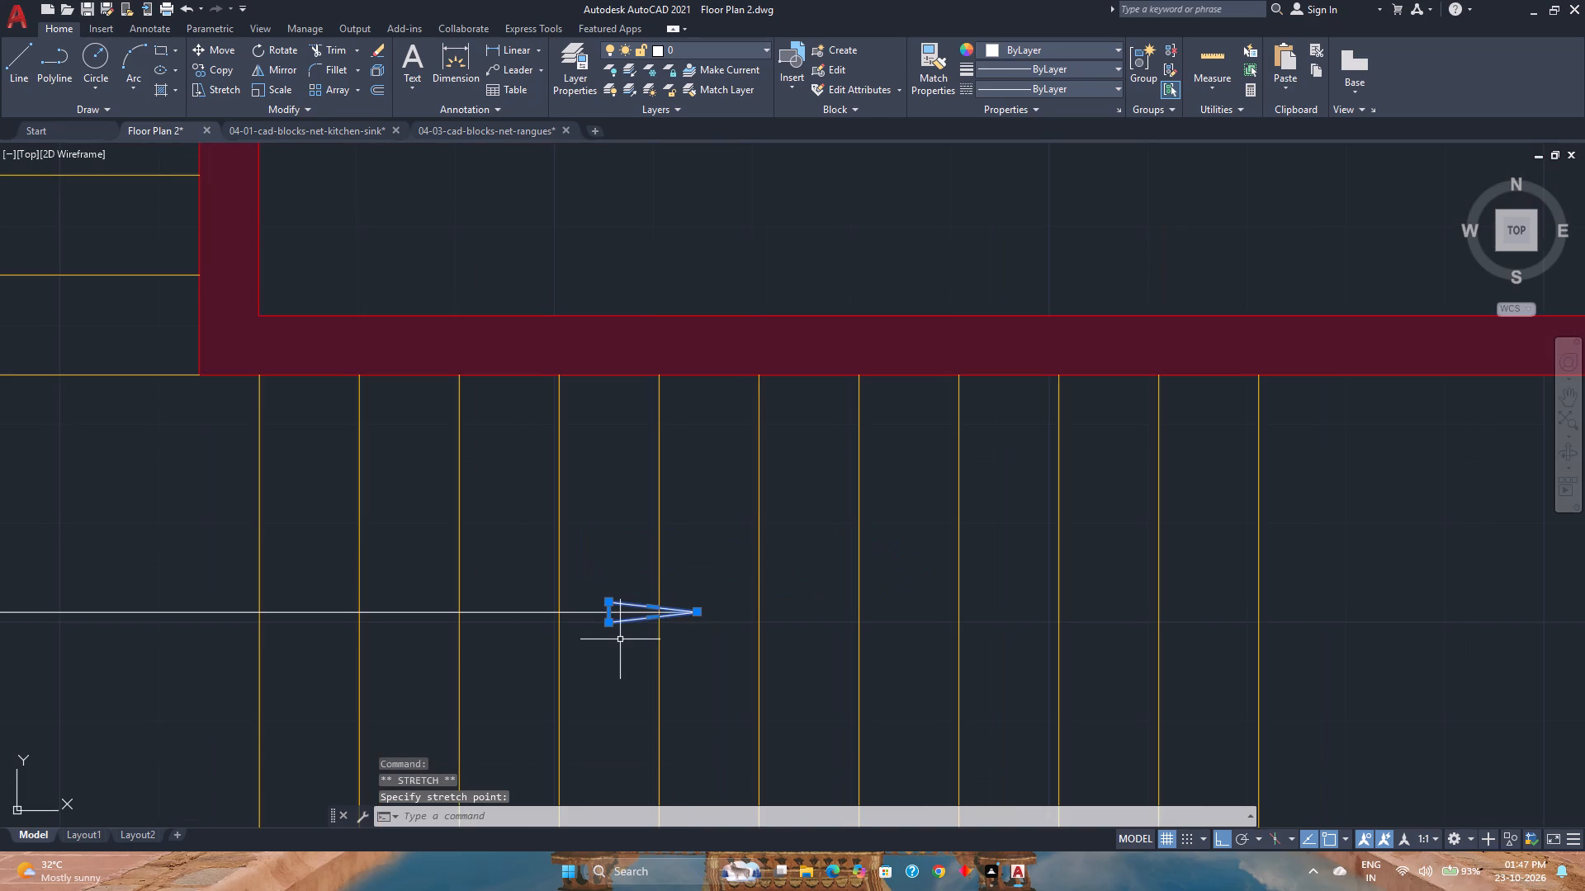
{"action": "key", "text": "Escape"}
Trim away the part of the stair direction line that lies inside the arrowhead.
{"action": "scroll", "coordinate": [622, 639], "scroll_direction": "up", "scroll_amount": 3}
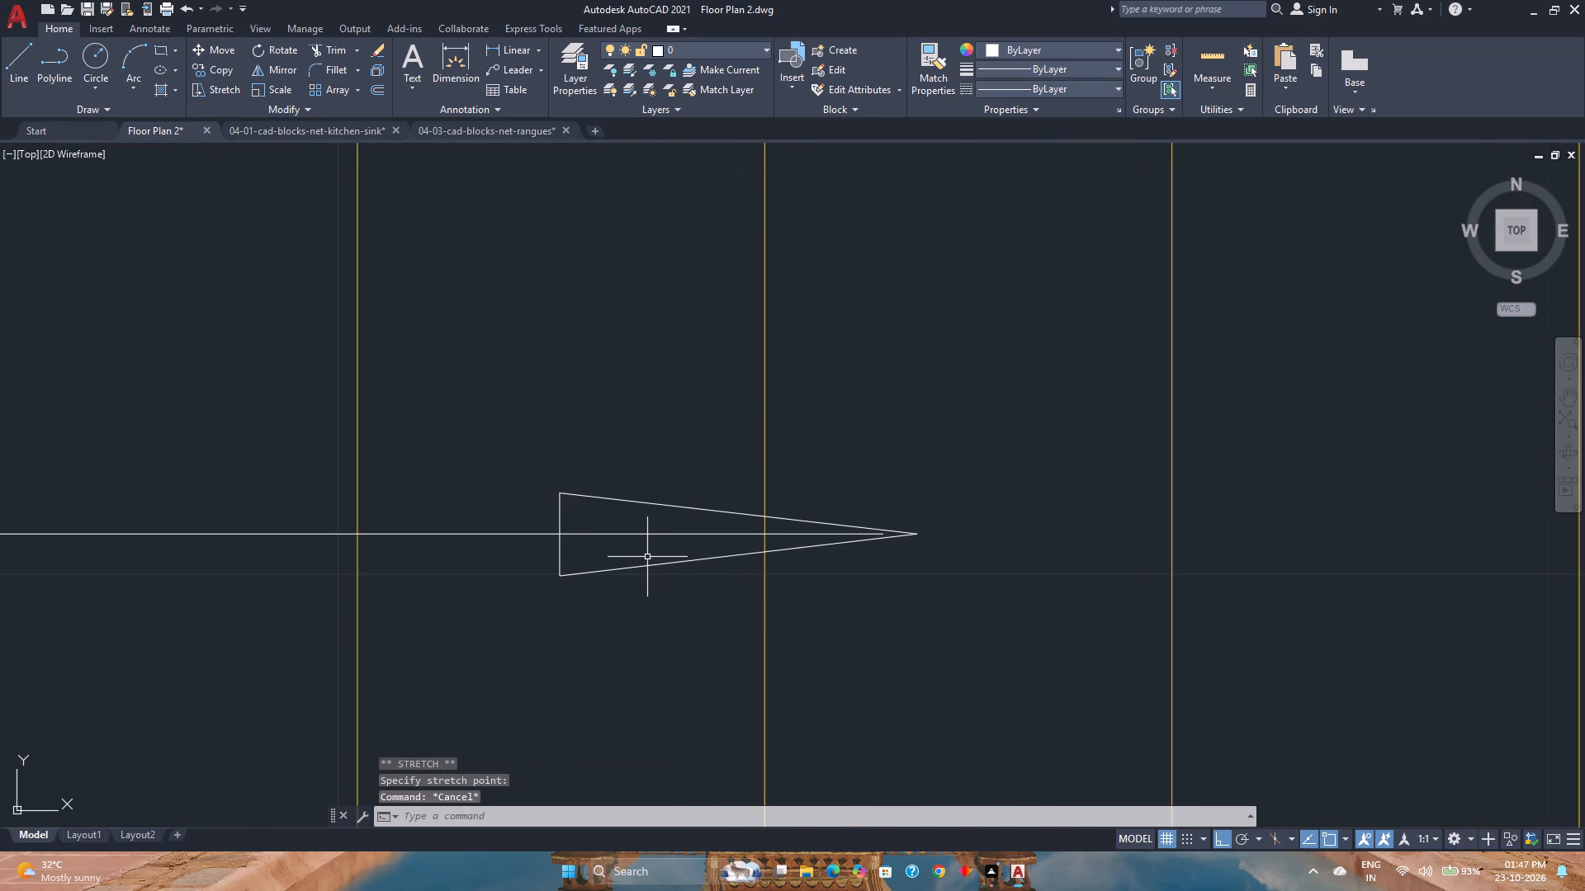
{"action": "type", "text": "tr"}
{"action": "key", "text": "Return"}
{"action": "left_click", "coordinate": [651, 556]}
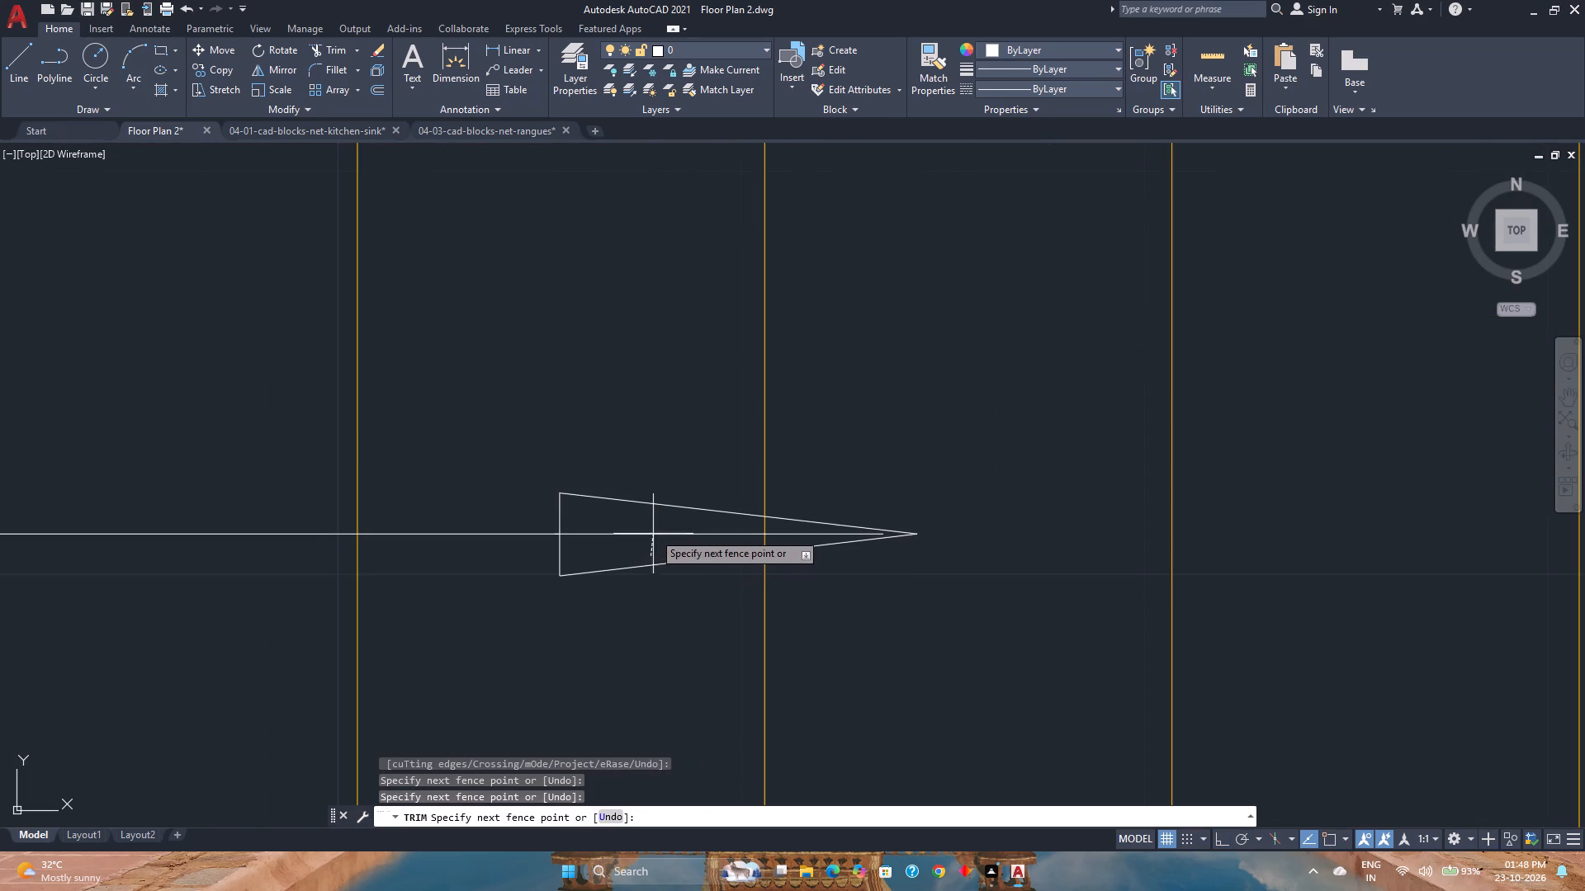
{"action": "left_click", "coordinate": [653, 531]}
{"action": "scroll", "coordinate": [787, 530], "scroll_direction": "up", "scroll_amount": 2}
{"action": "left_click", "coordinate": [791, 529]}
{"action": "left_click", "coordinate": [781, 564]}
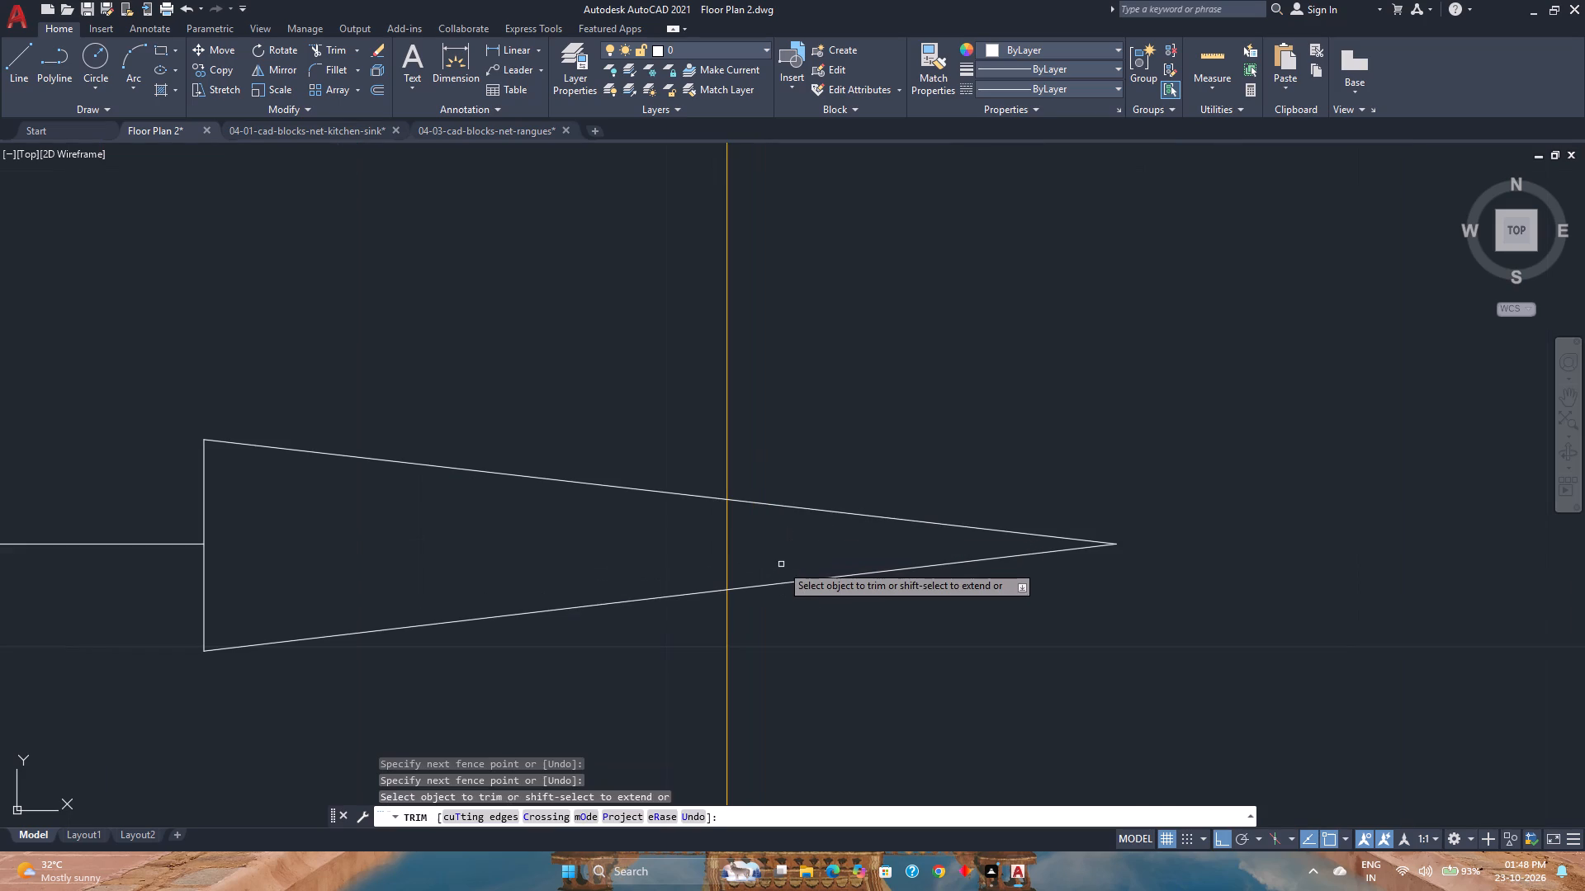
{"action": "key", "text": "Escape"}
Join the segments of the L-shaped stair direction line, with the arrowhead included in the selection.
{"action": "scroll", "coordinate": [781, 564], "scroll_direction": "down", "scroll_amount": 6}
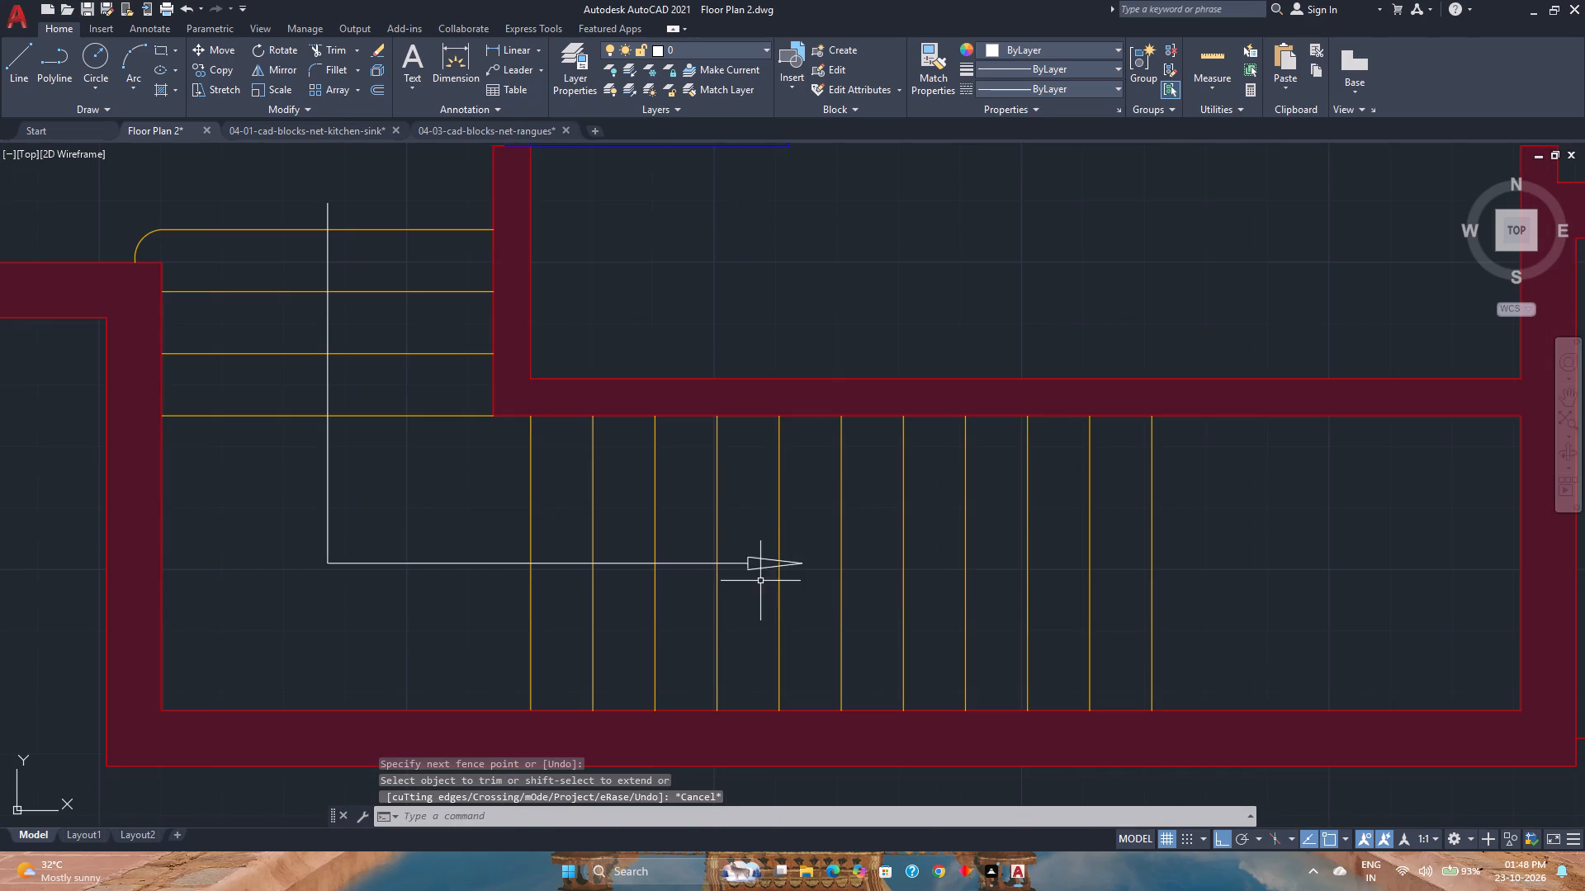
{"action": "left_click", "coordinate": [759, 581]}
{"action": "left_click", "coordinate": [739, 551]}
{"action": "left_click", "coordinate": [406, 542]}
{"action": "left_click", "coordinate": [285, 485]}
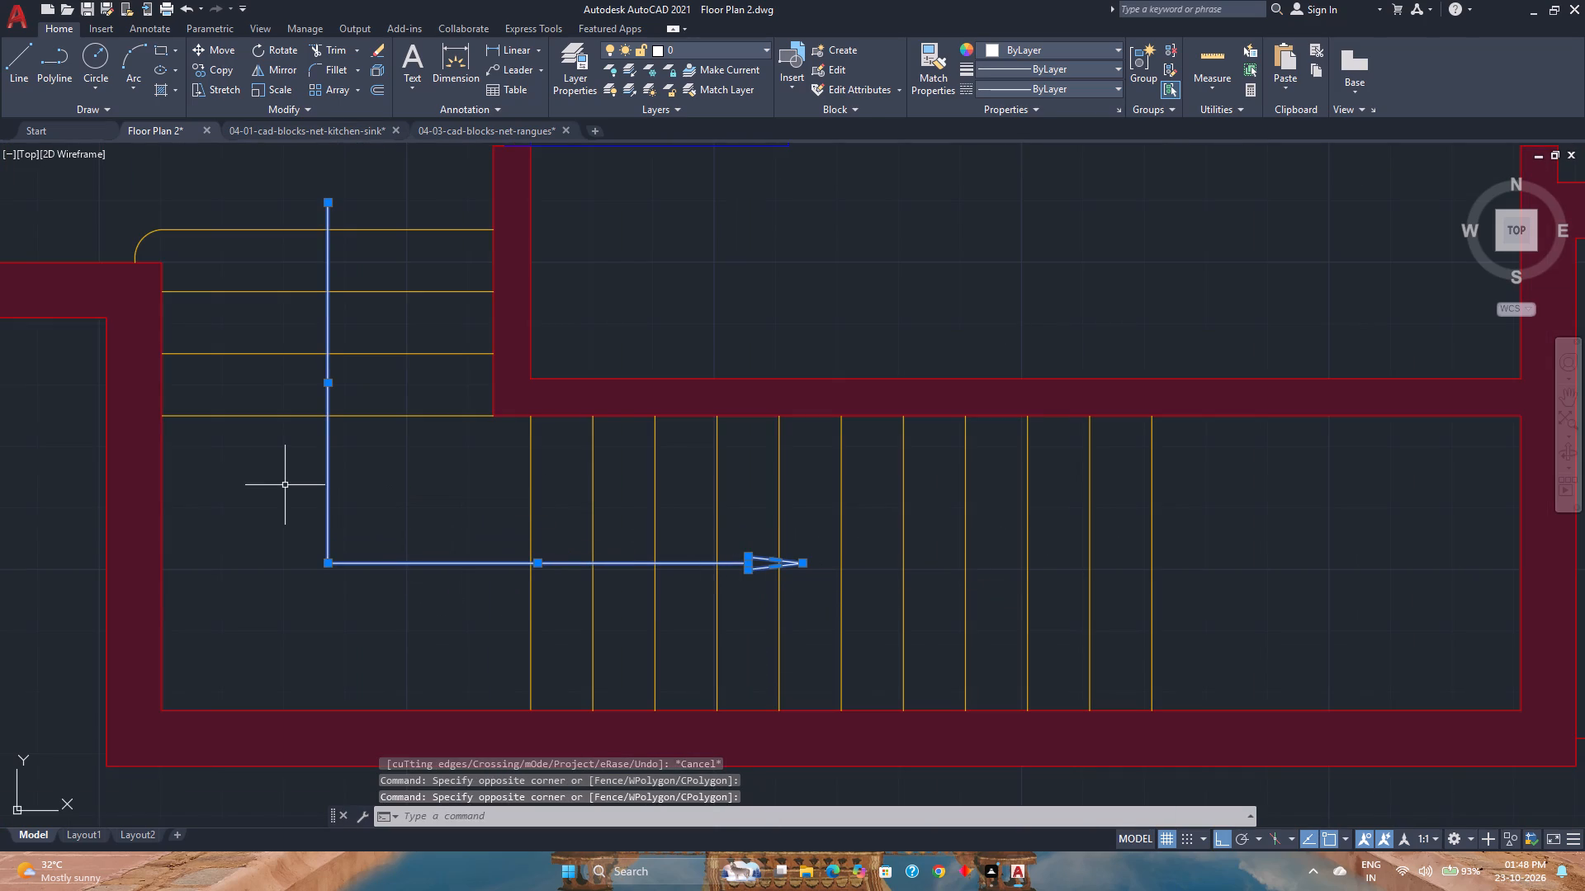
{"action": "key", "text": "j"}
{"action": "key", "text": "Return"}
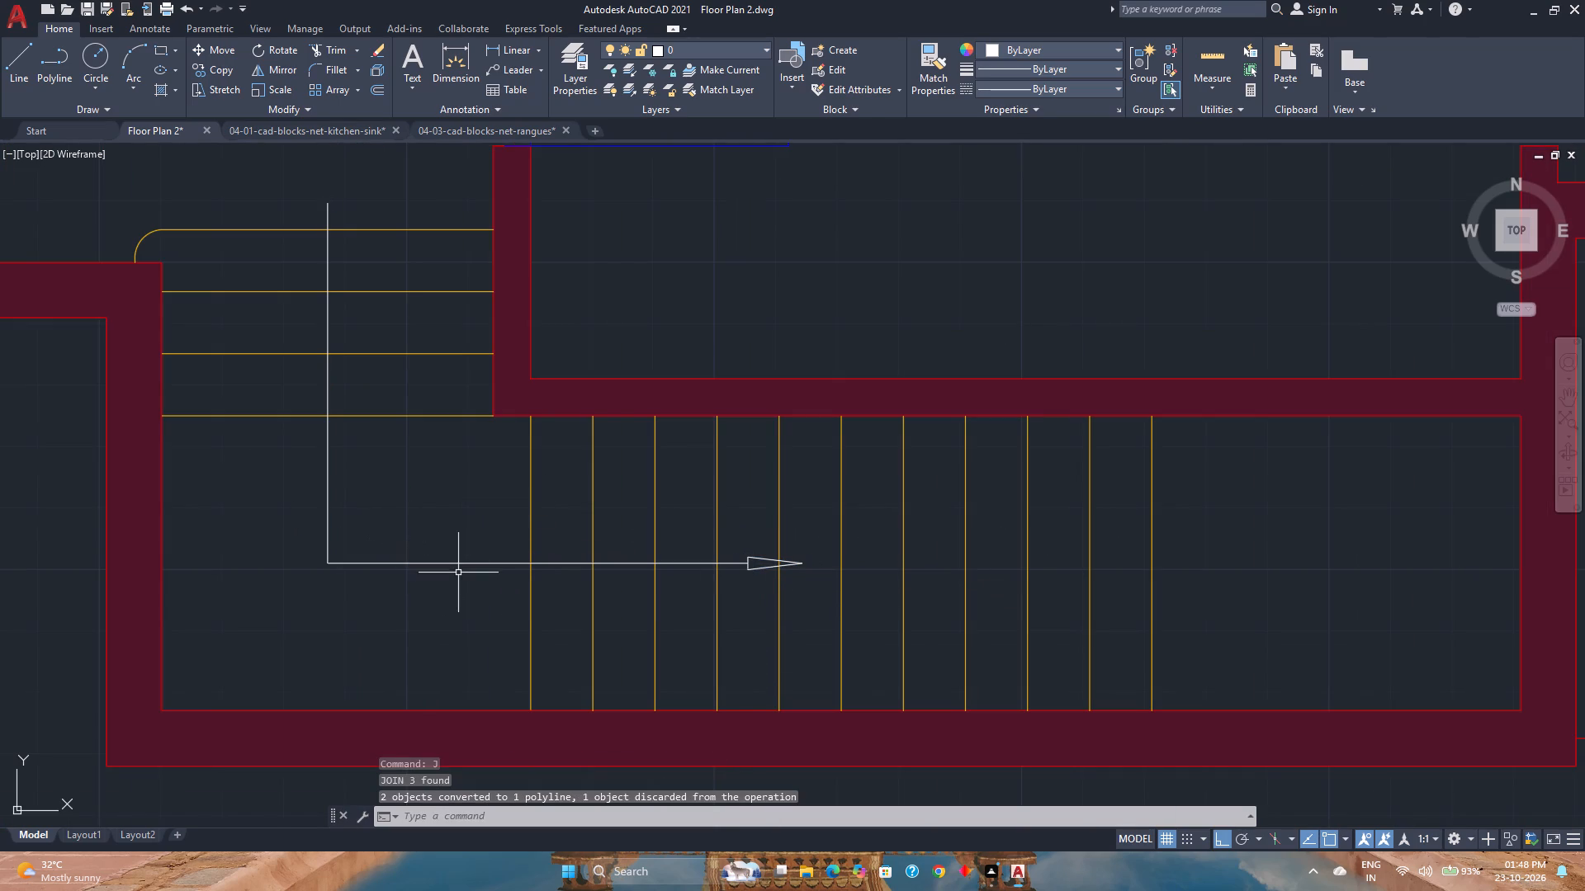
Group the L-shaped stair line and its arrowhead into one object.
{"action": "left_click", "coordinate": [456, 560]}
{"action": "left_click", "coordinate": [447, 575]}
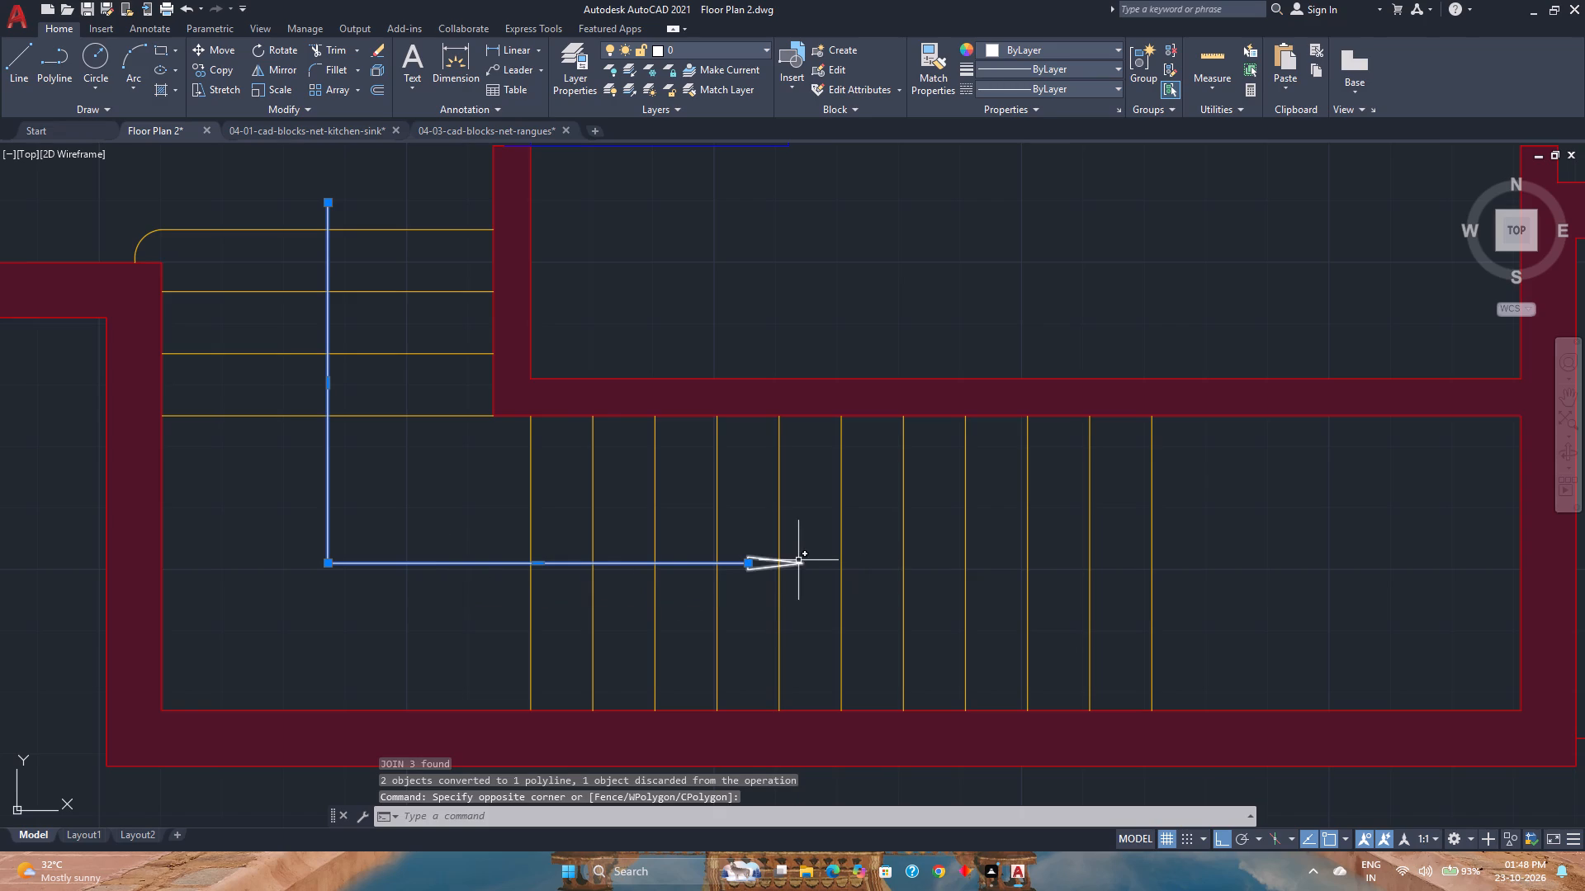
{"action": "left_click", "coordinate": [798, 560]}
{"action": "type", "text": "gr"}
{"action": "key", "text": "Return"}
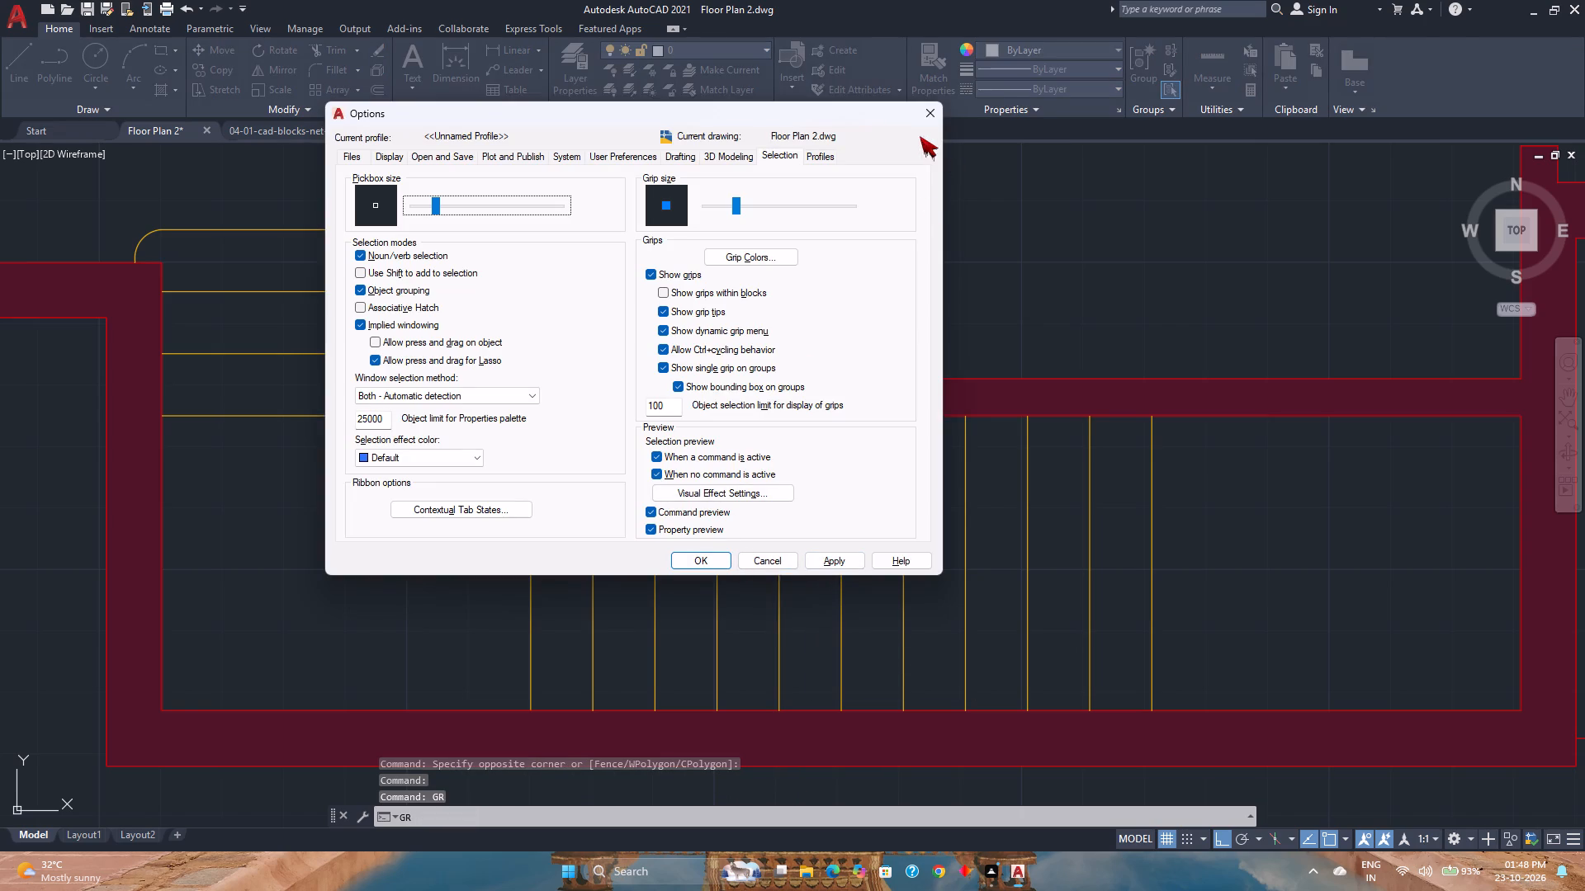
{"action": "left_click", "coordinate": [925, 117]}
{"action": "left_click", "coordinate": [798, 561]}
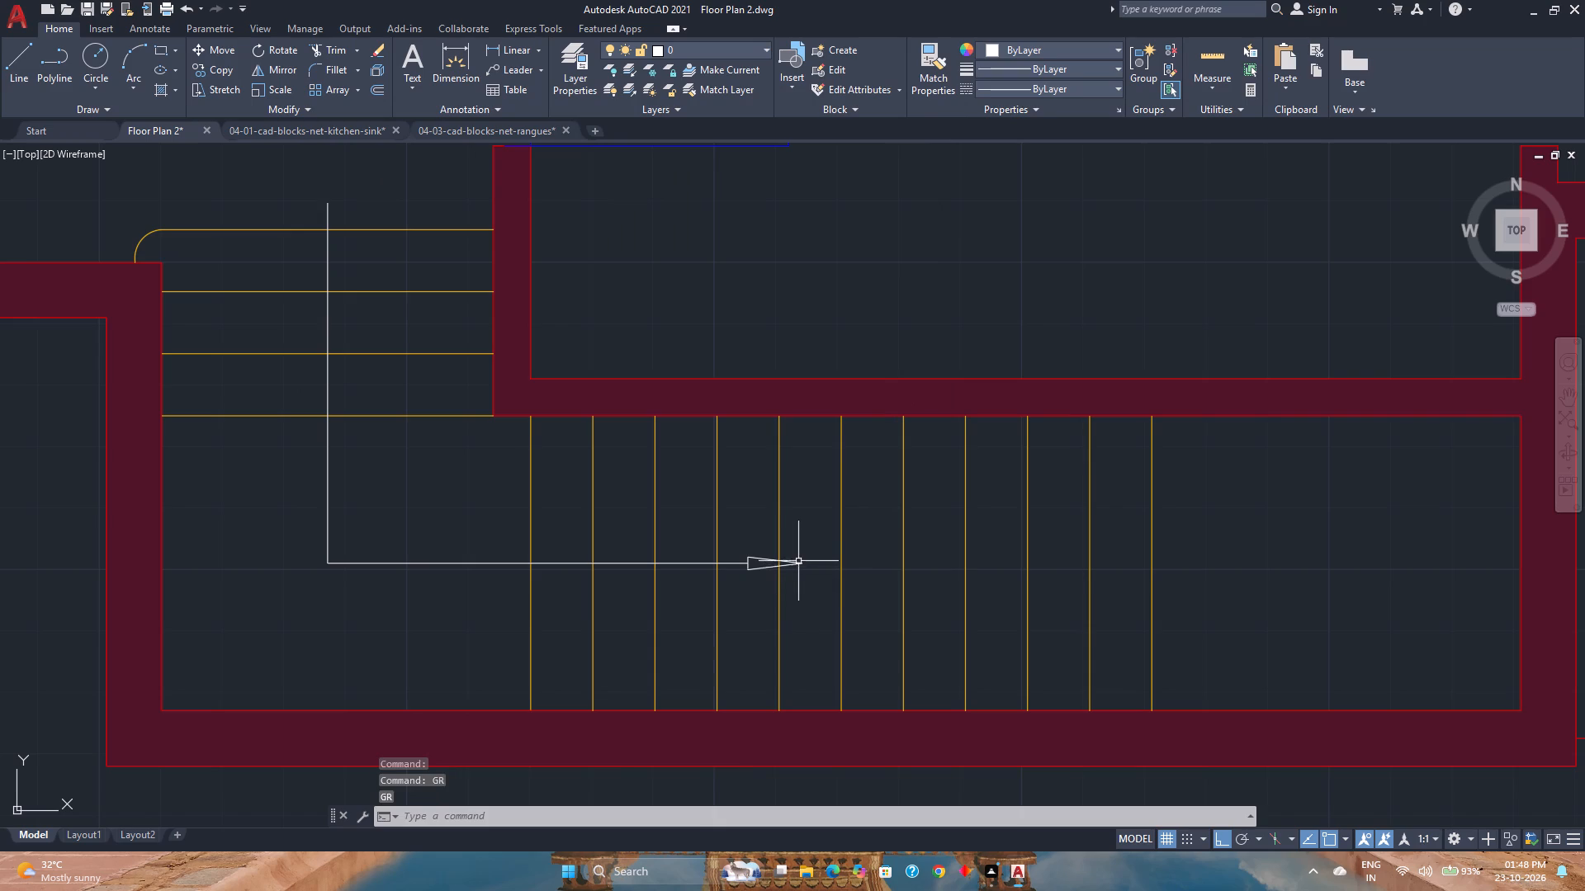
{"action": "left_click", "coordinate": [733, 562]}
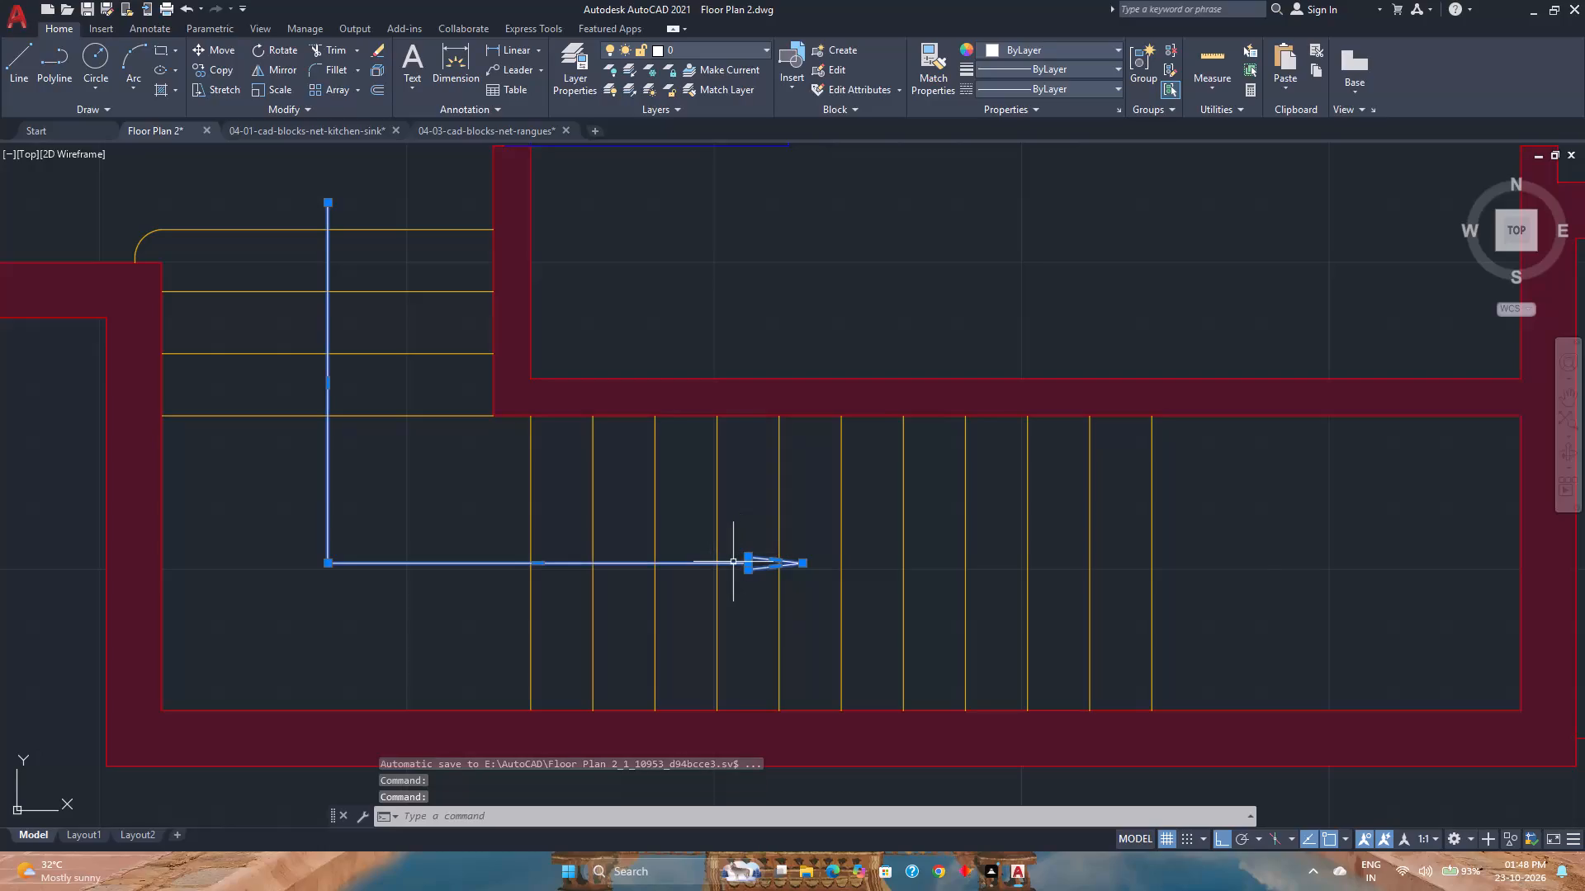
{"action": "key", "text": "g"}
{"action": "key", "text": "Return"}
Mirror the grouped stair arrow across a vertical line just west of the Family room stairs, keeping the original.
{"action": "scroll", "coordinate": [733, 562], "scroll_direction": "down", "scroll_amount": 3}
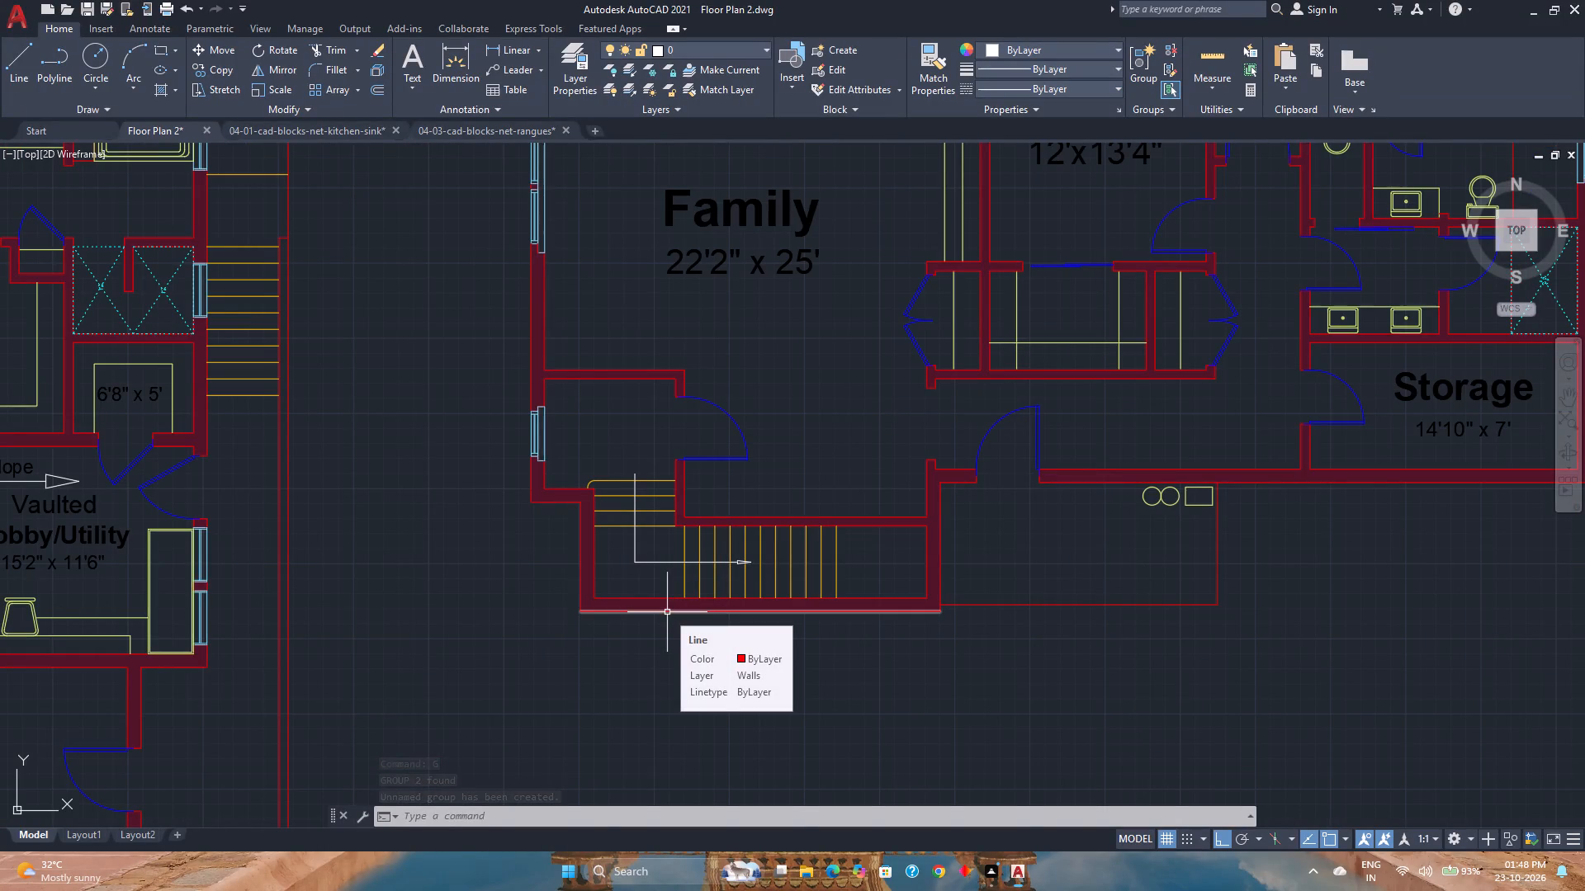
{"action": "scroll", "coordinate": [654, 618], "scroll_direction": "down", "scroll_amount": 1}
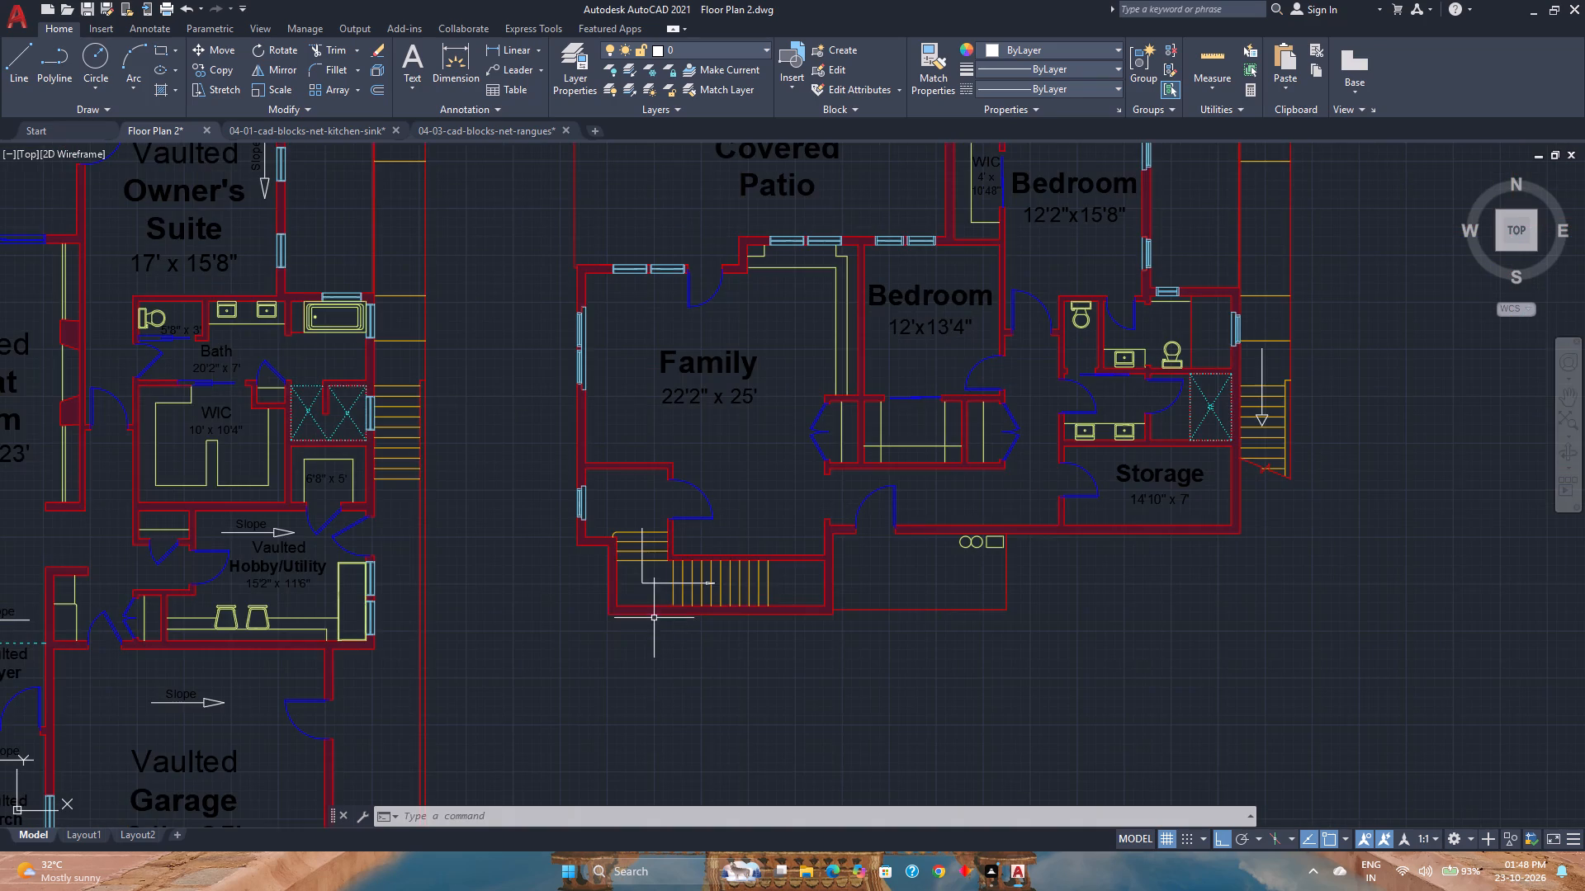
{"action": "middle_click_drag", "start_coordinate": [588, 639], "coordinate": [966, 658]}
{"action": "middle_click", "coordinate": [966, 658]}
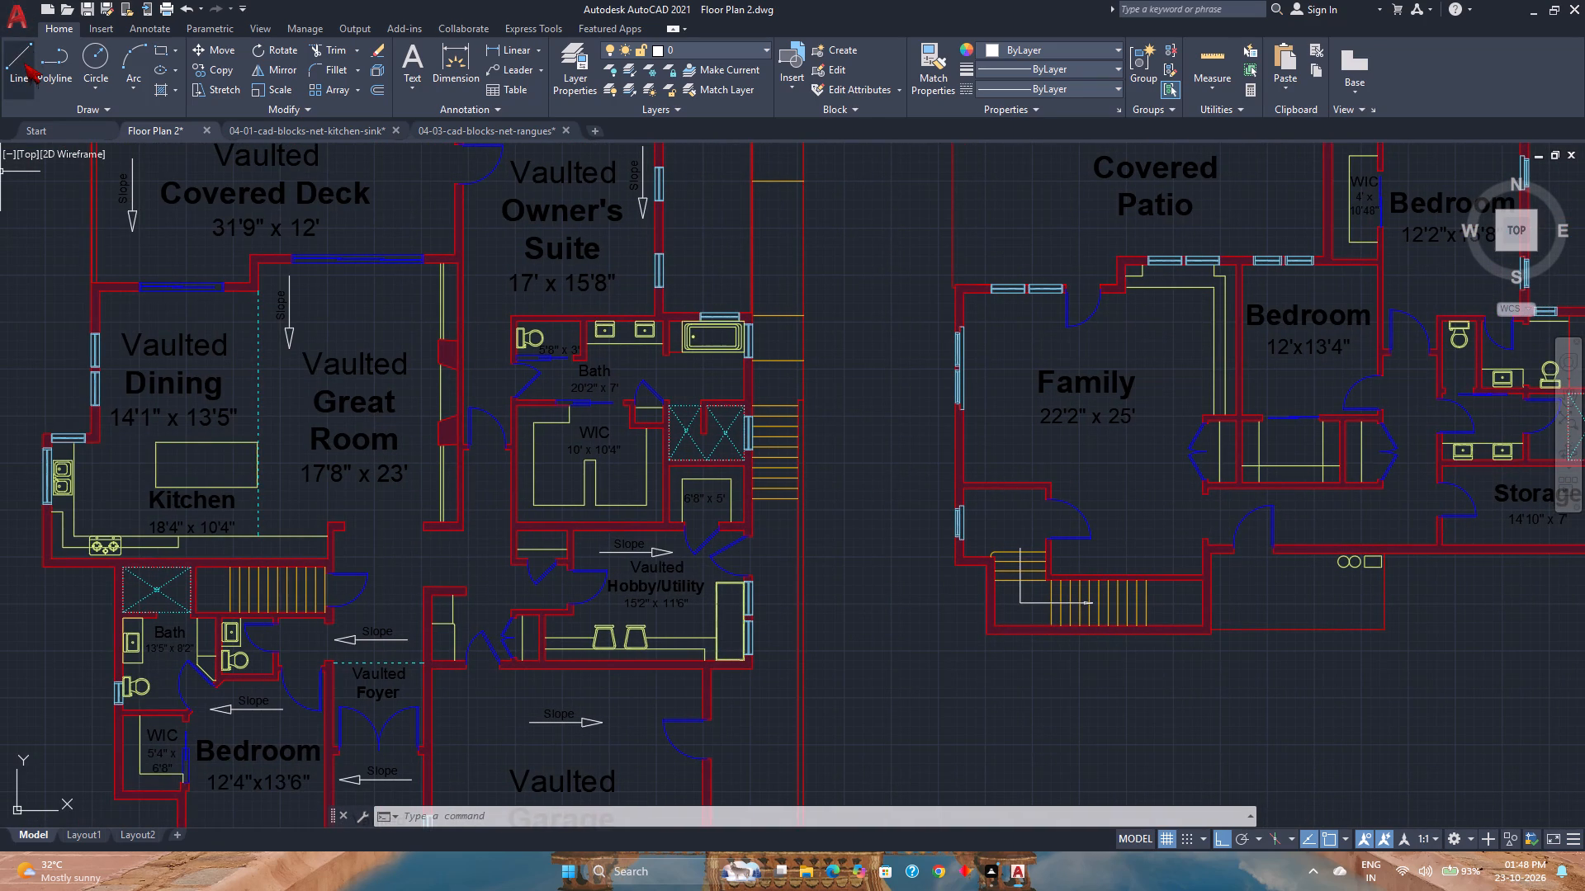
{"action": "left_click", "coordinate": [1034, 601]}
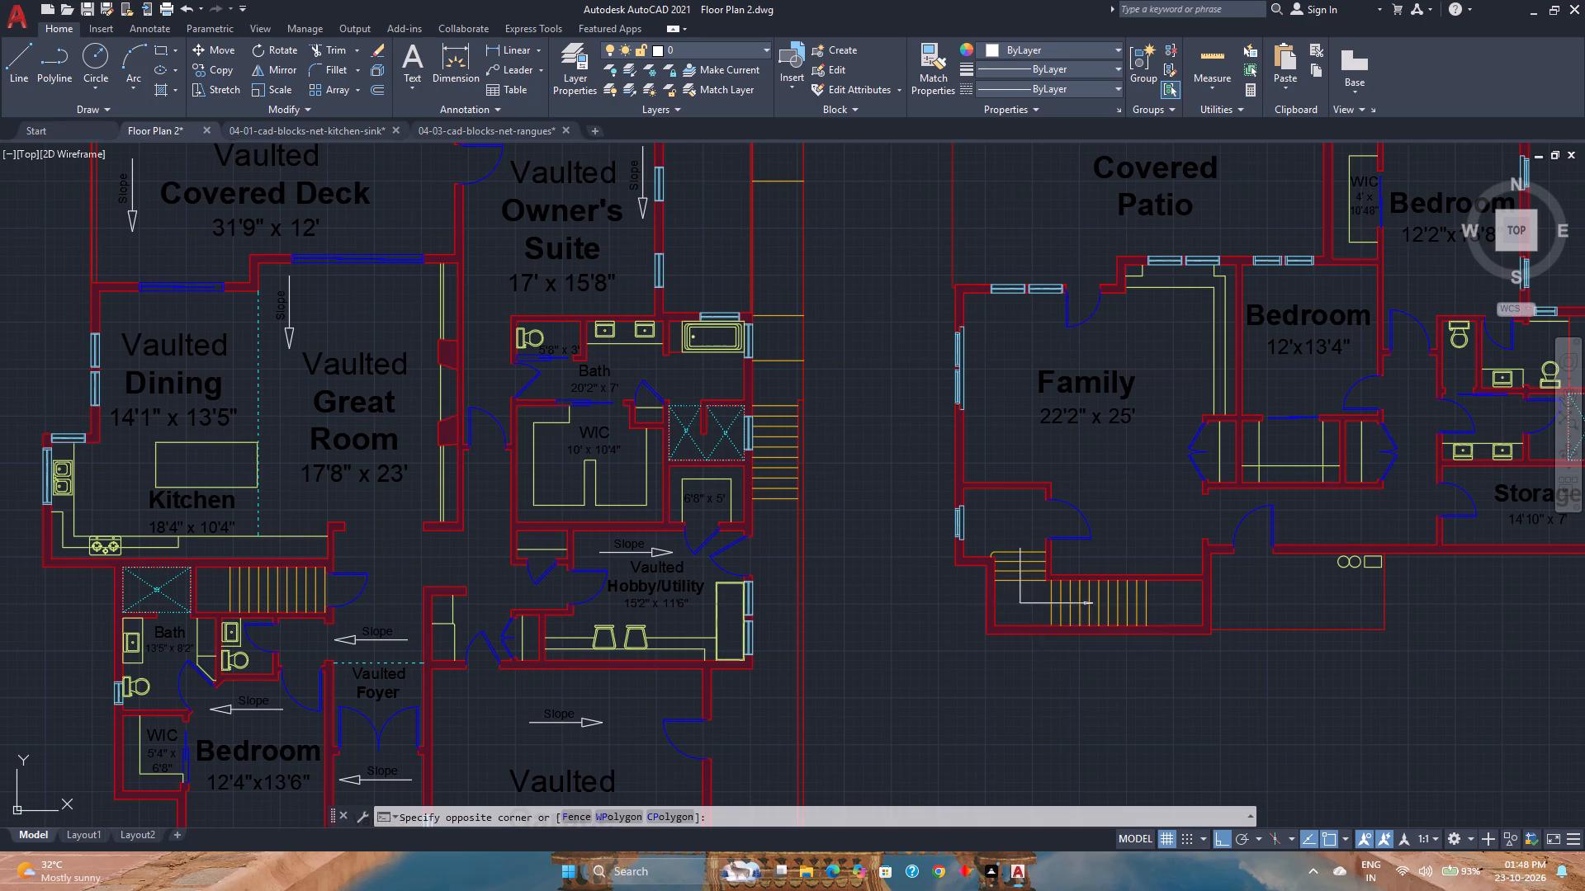
{"action": "left_click", "coordinate": [1015, 608]}
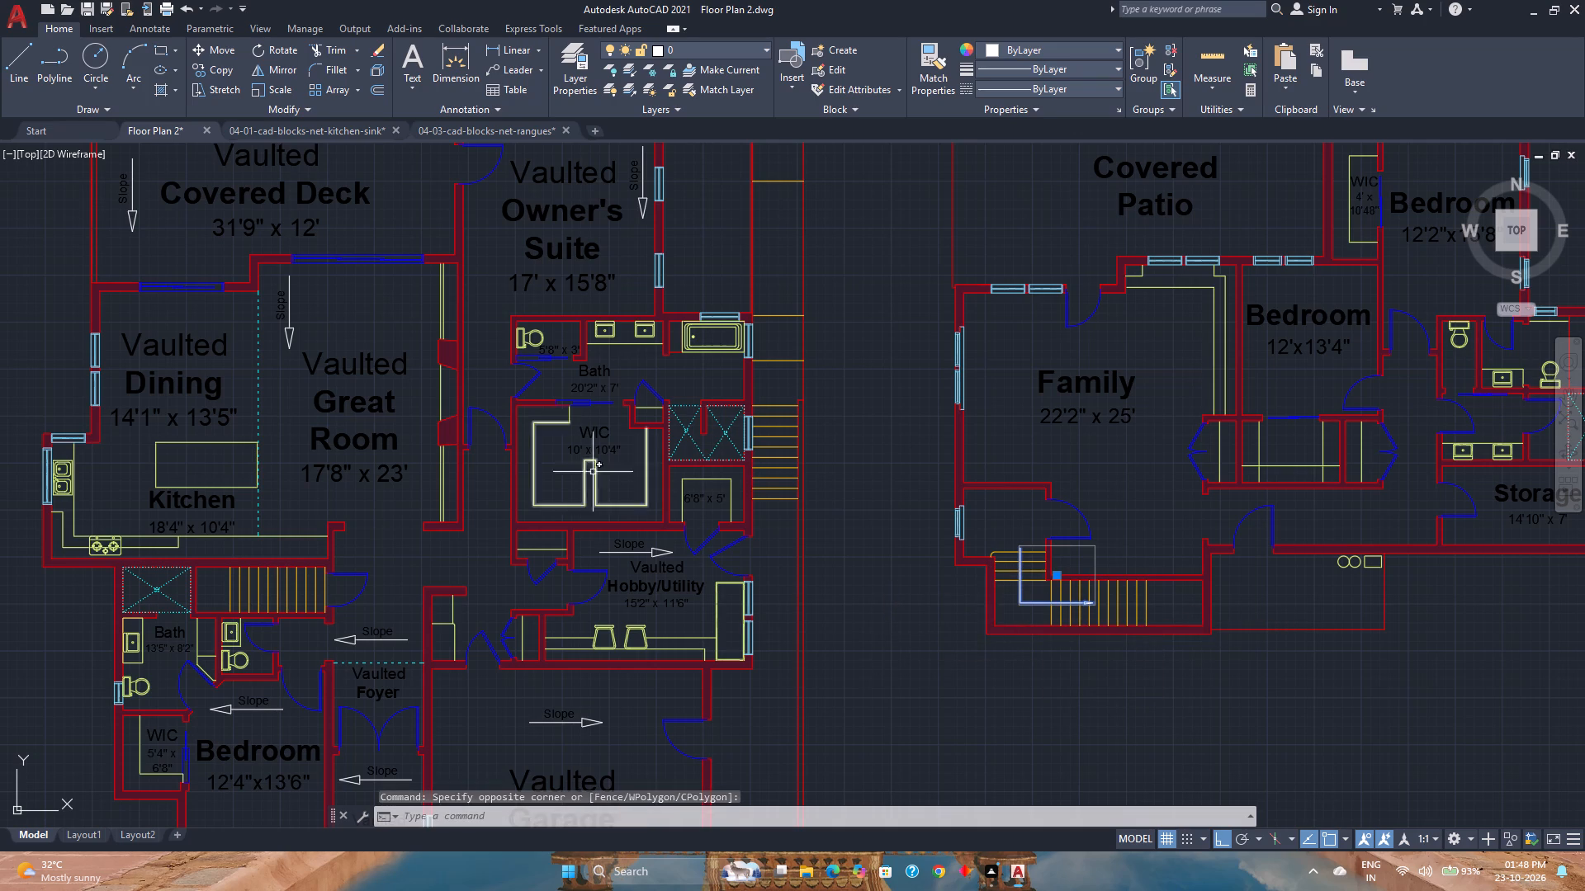
{"action": "left_click", "coordinate": [292, 68]}
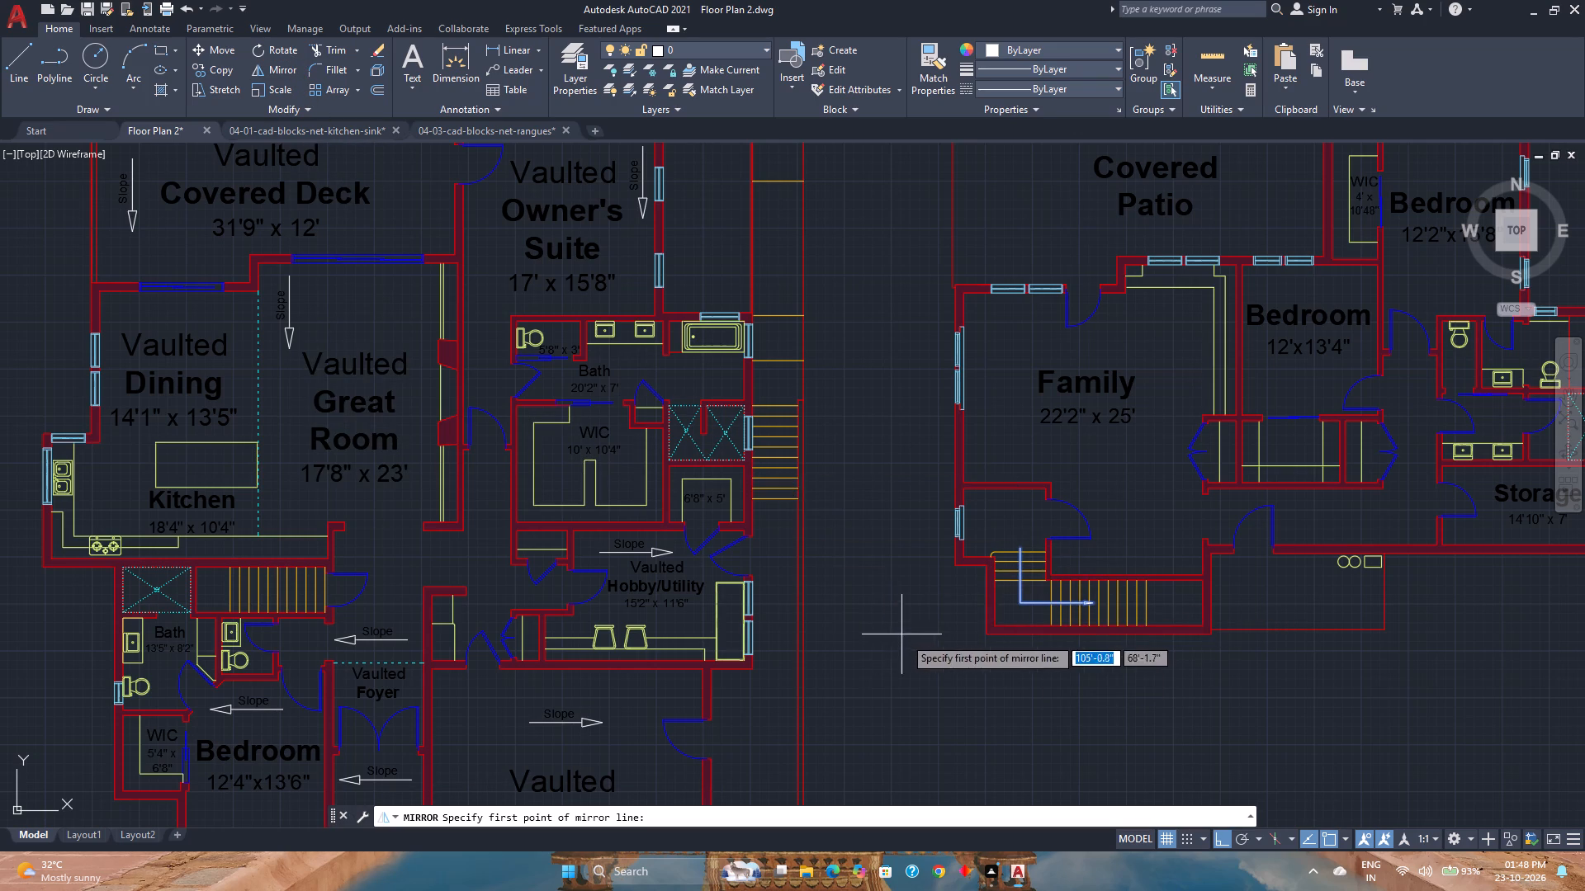
{"action": "left_click", "coordinate": [969, 630]}
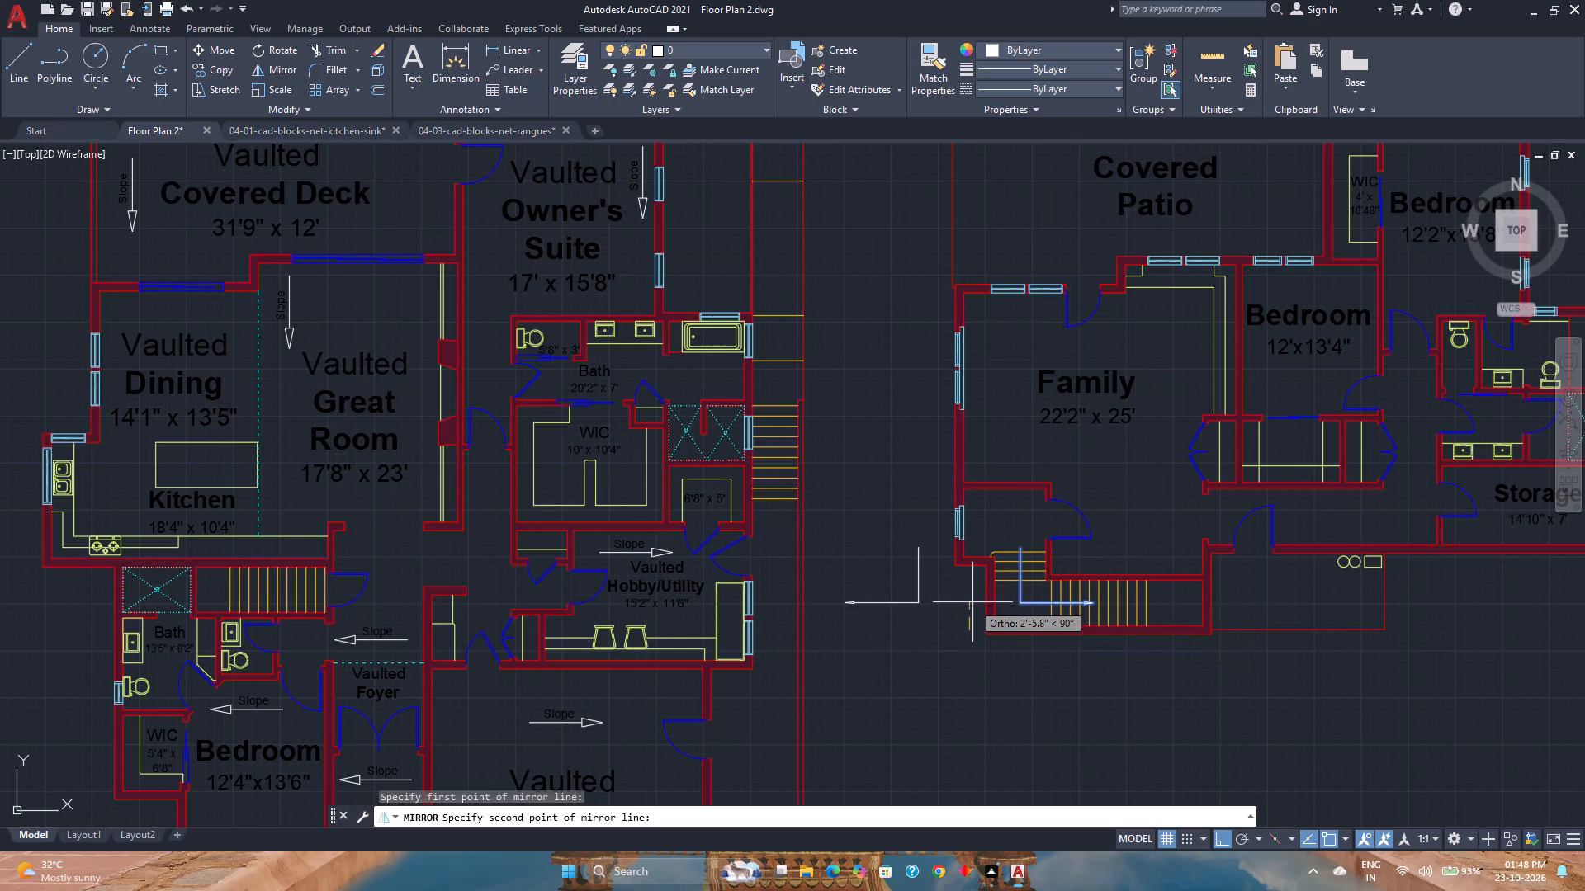
{"action": "left_click", "coordinate": [972, 602]}
{"action": "left_click_drag", "start_coordinate": [1003, 662], "coordinate": [972, 602]}
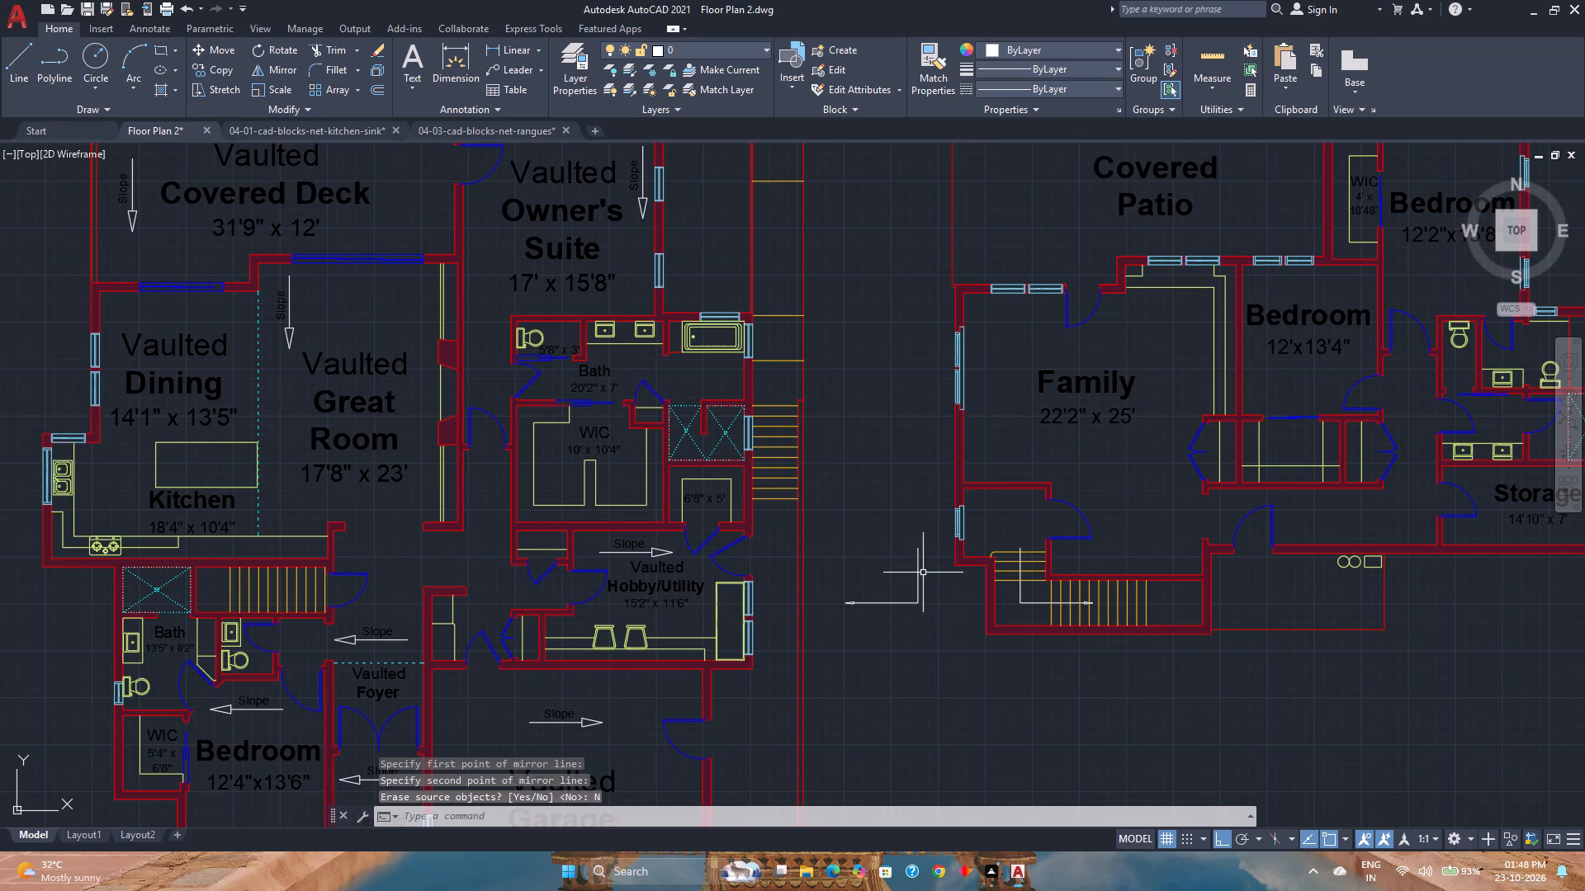
Trim off the vertical leg of the mirrored arrow, leaving only its horizontal part.
{"action": "type", "text": "tr"}
{"action": "key", "text": "Return"}
{"action": "left_click", "coordinate": [913, 581]}
{"action": "left_click", "coordinate": [930, 577]}
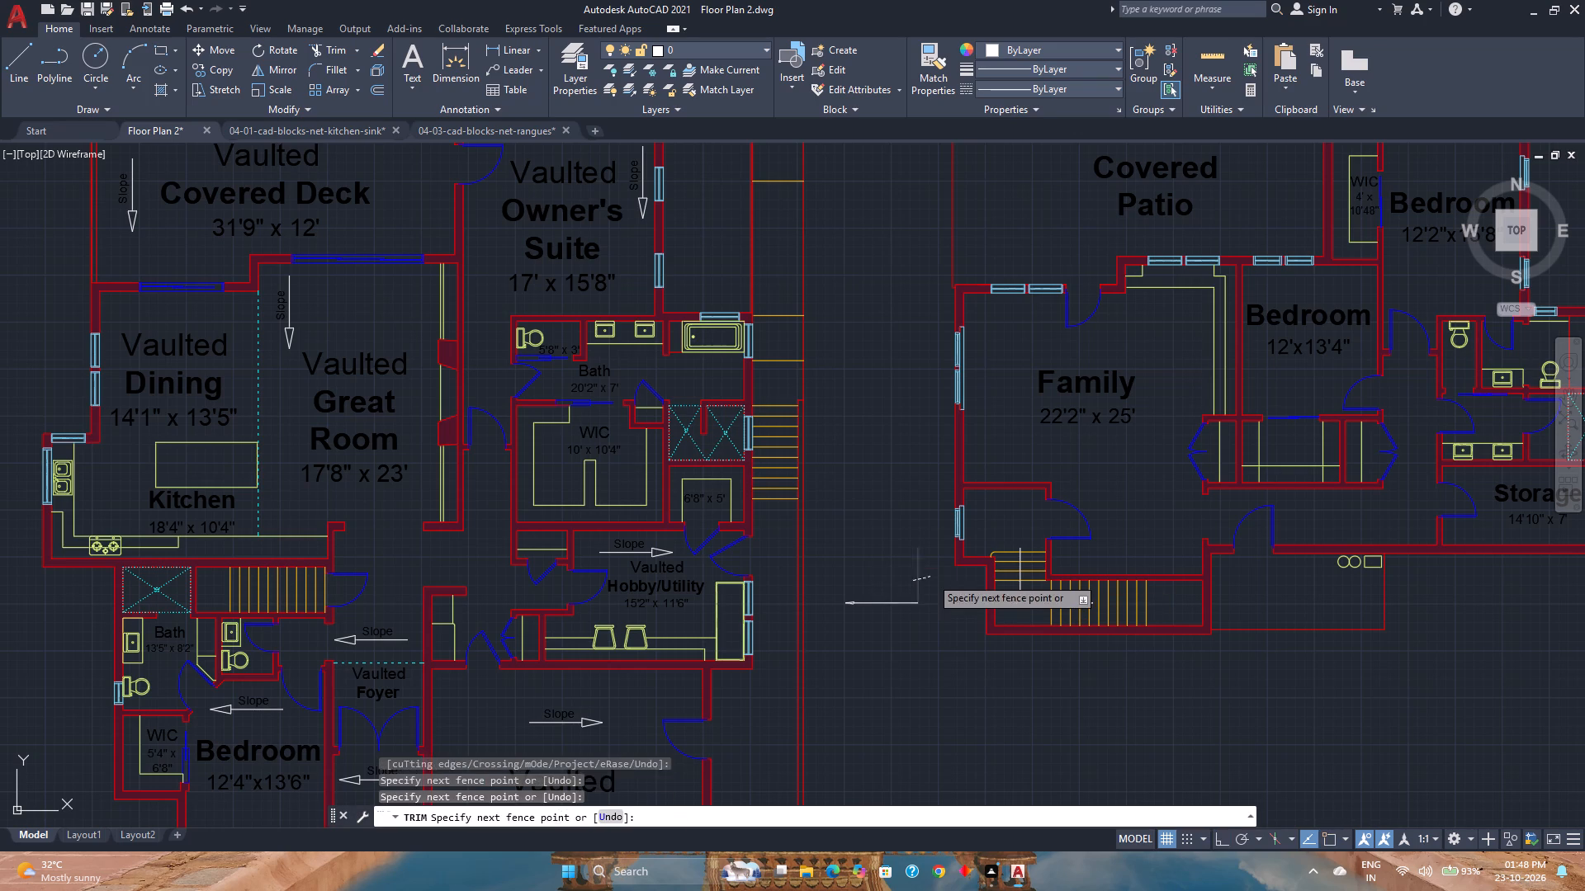
{"action": "key", "text": "Escape"}
Move the west-pointing arrow straight west onto the interior stairs below the Kitchen, with its tail end at the stair door.
{"action": "left_click", "coordinate": [901, 606]}
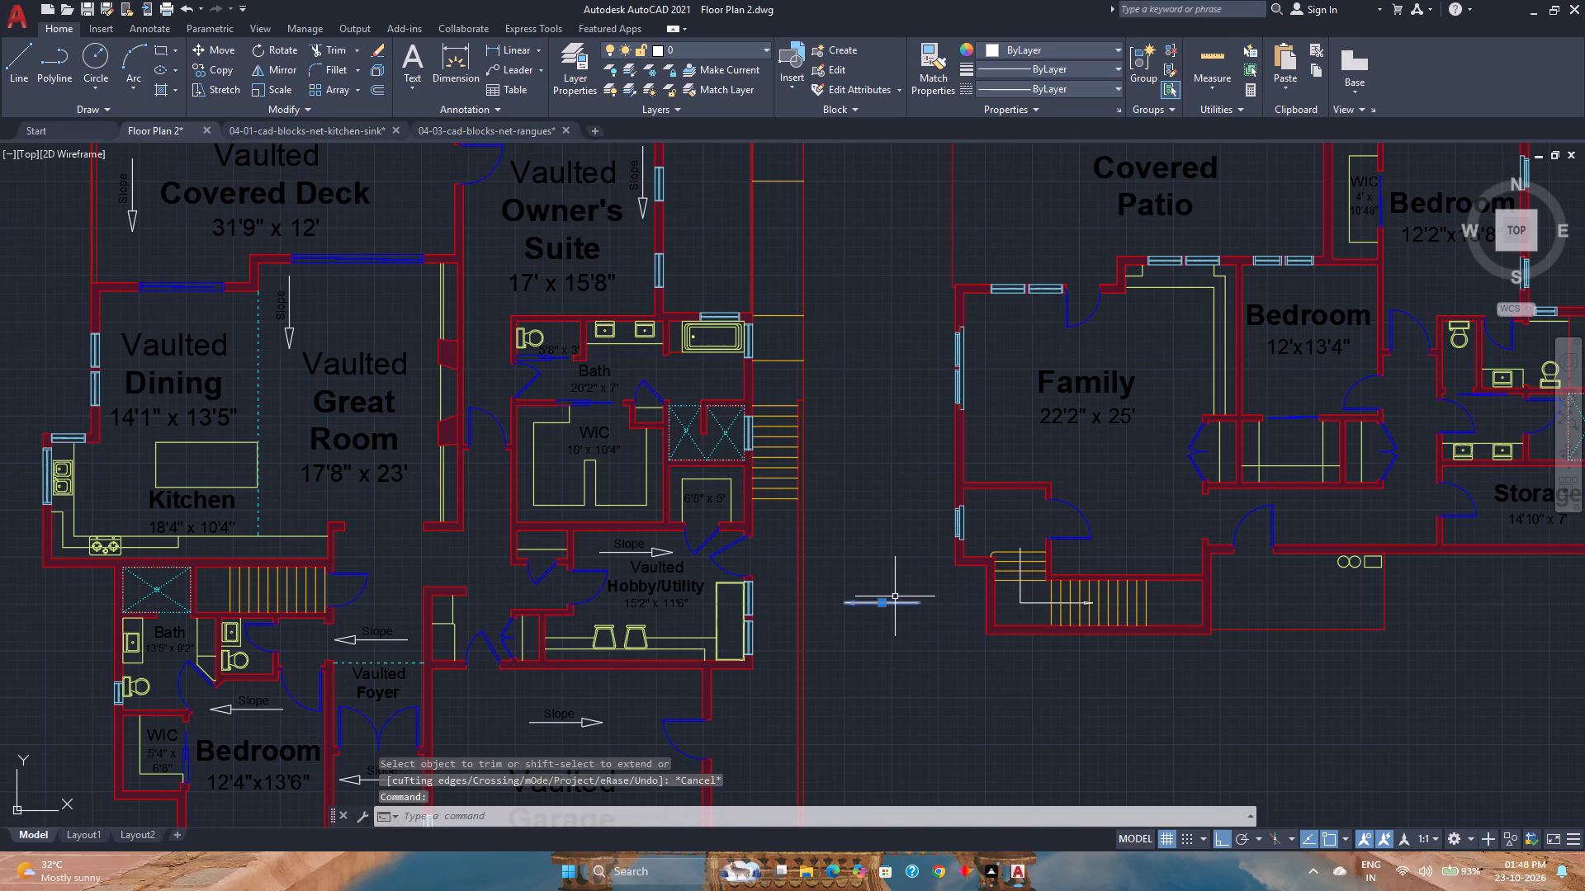
{"action": "key", "text": "m"}
{"action": "key", "text": "Return"}
{"action": "scroll", "coordinate": [904, 610], "scroll_direction": "up", "scroll_amount": 2}
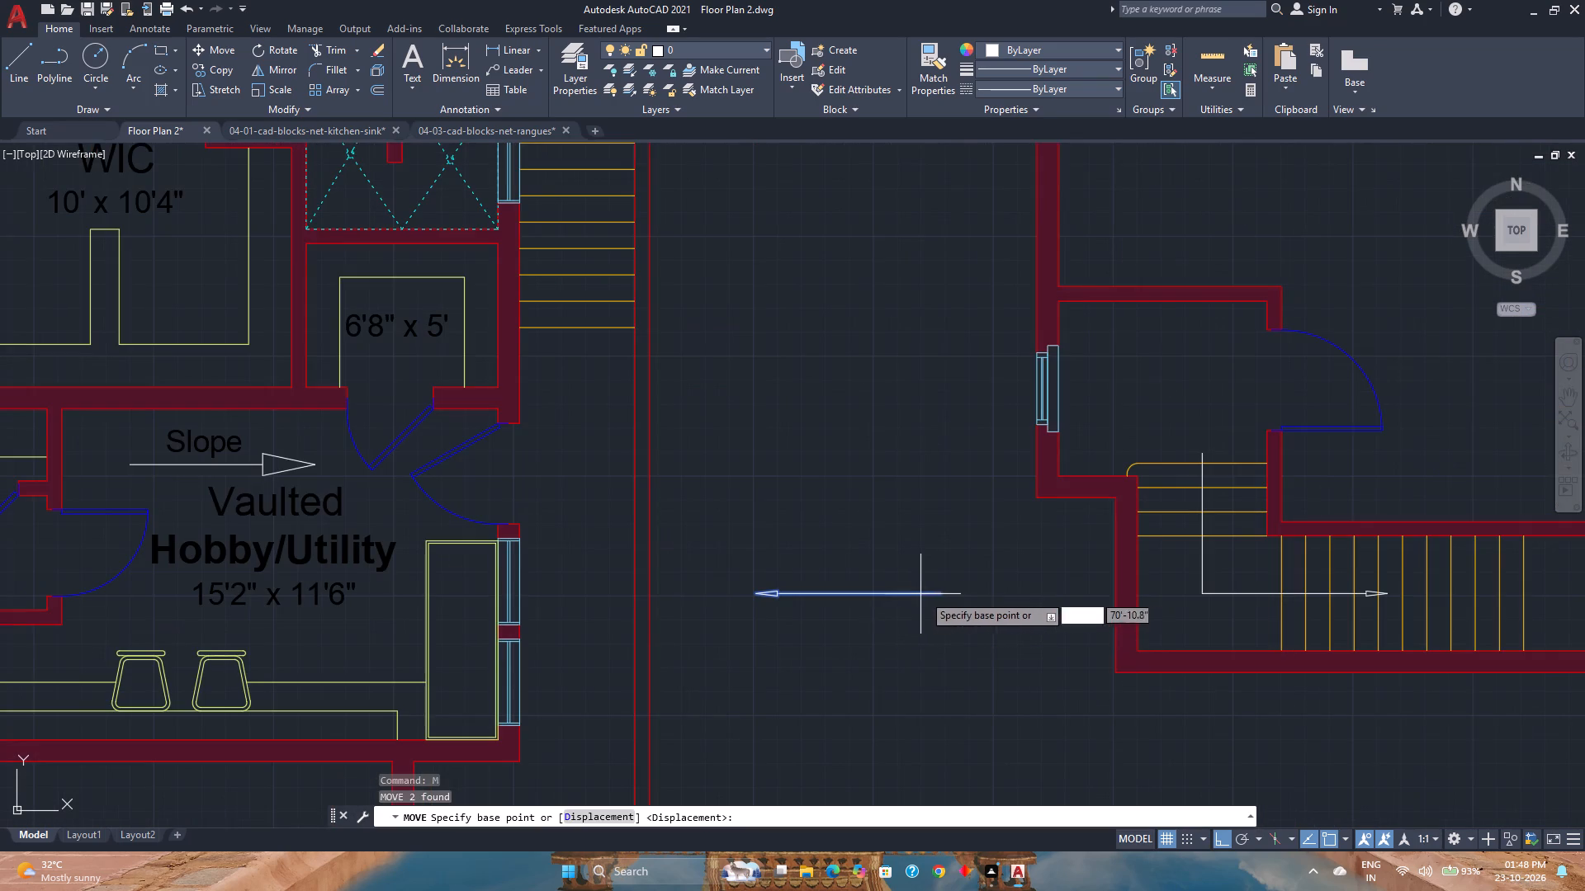
{"action": "left_click", "coordinate": [943, 596]}
{"action": "scroll", "coordinate": [660, 593], "scroll_direction": "down", "scroll_amount": 3}
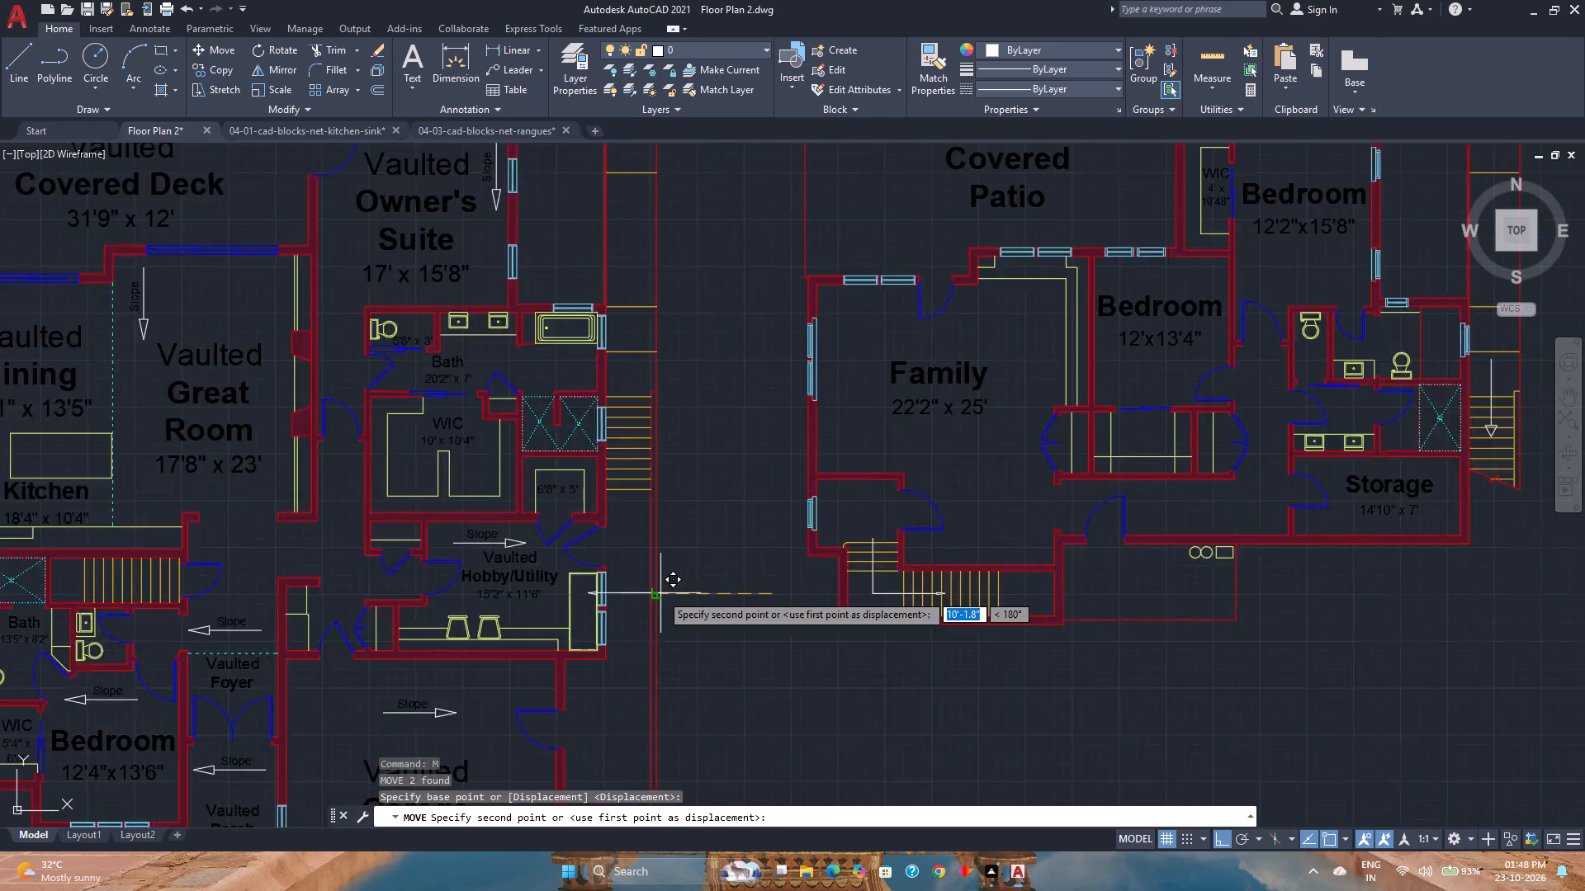
{"action": "scroll", "coordinate": [342, 583], "scroll_direction": "up", "scroll_amount": 4}
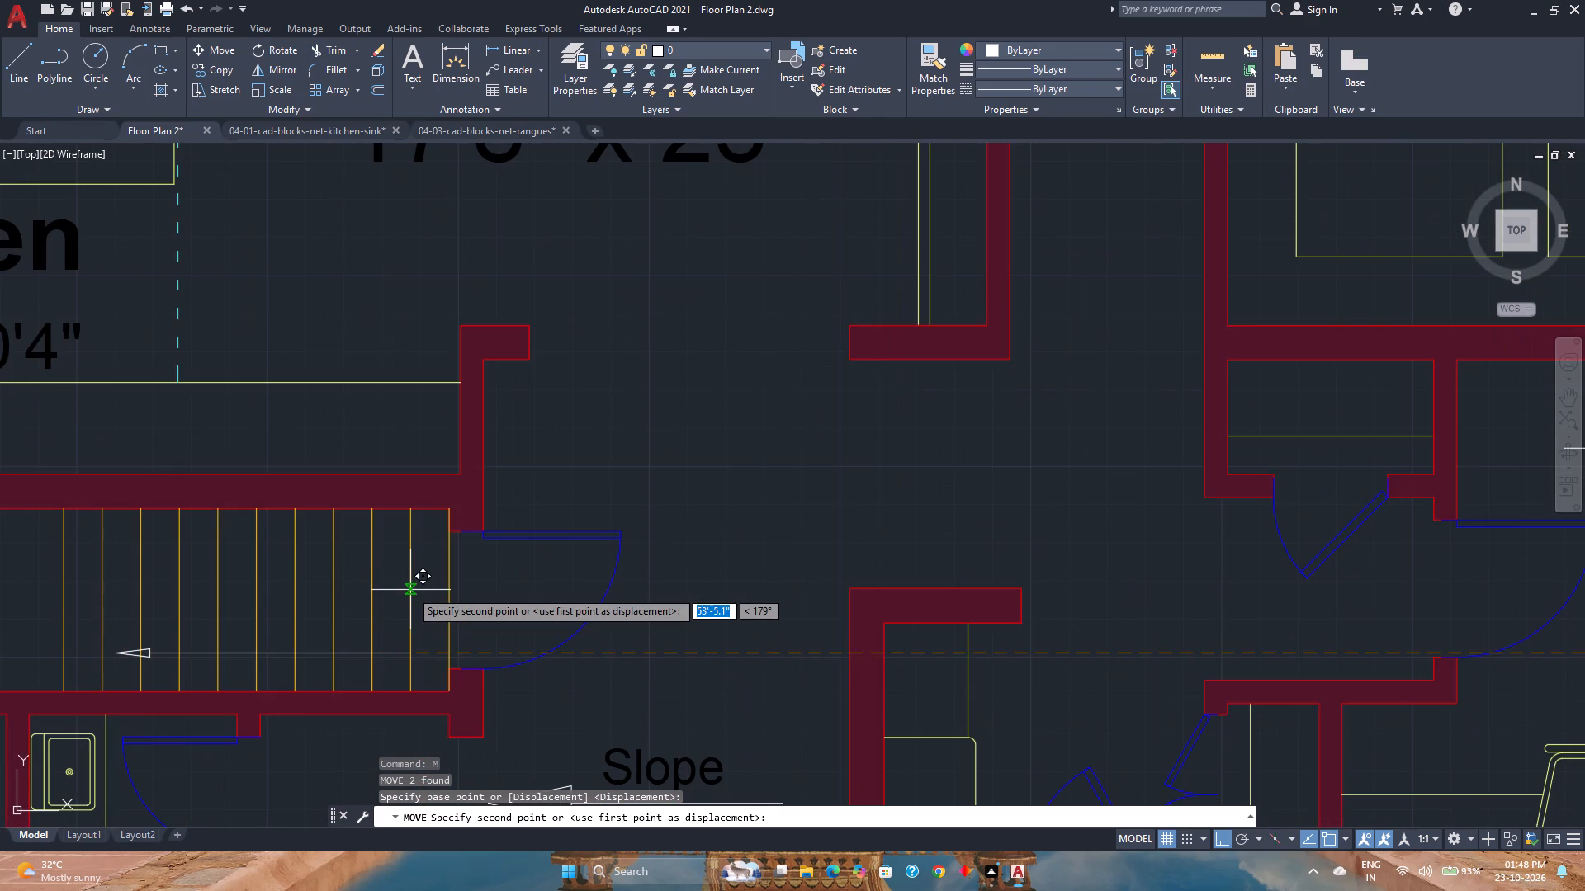
{"action": "left_click", "coordinate": [480, 601]}
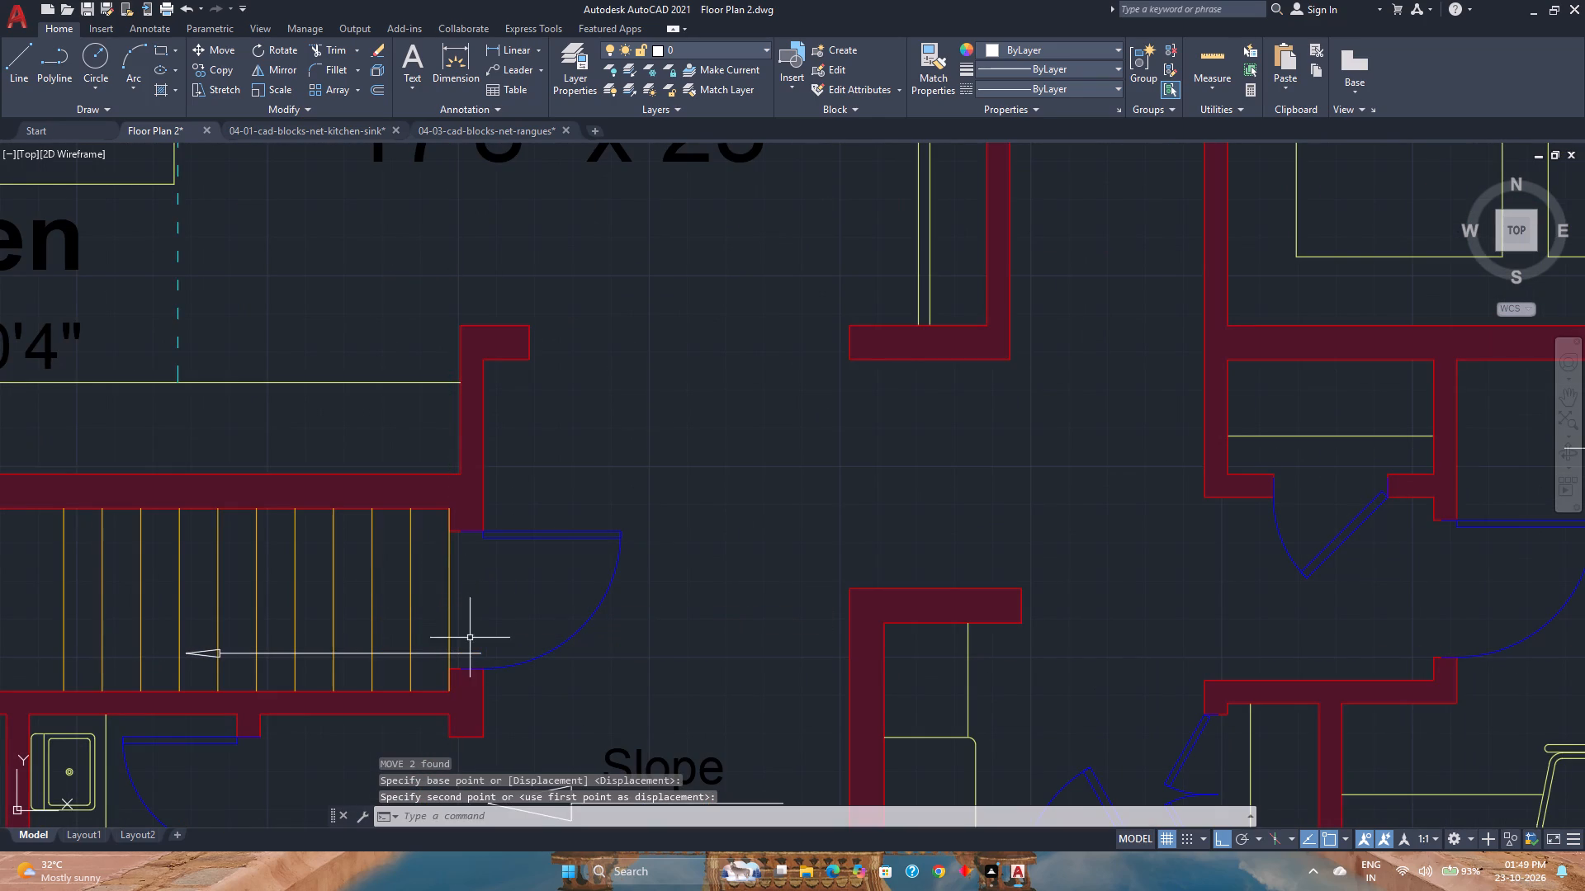
Move the arrow north to centre it across the width of the stairs below the Kitchen.
{"action": "left_click", "coordinate": [473, 652]}
{"action": "key", "text": "m"}
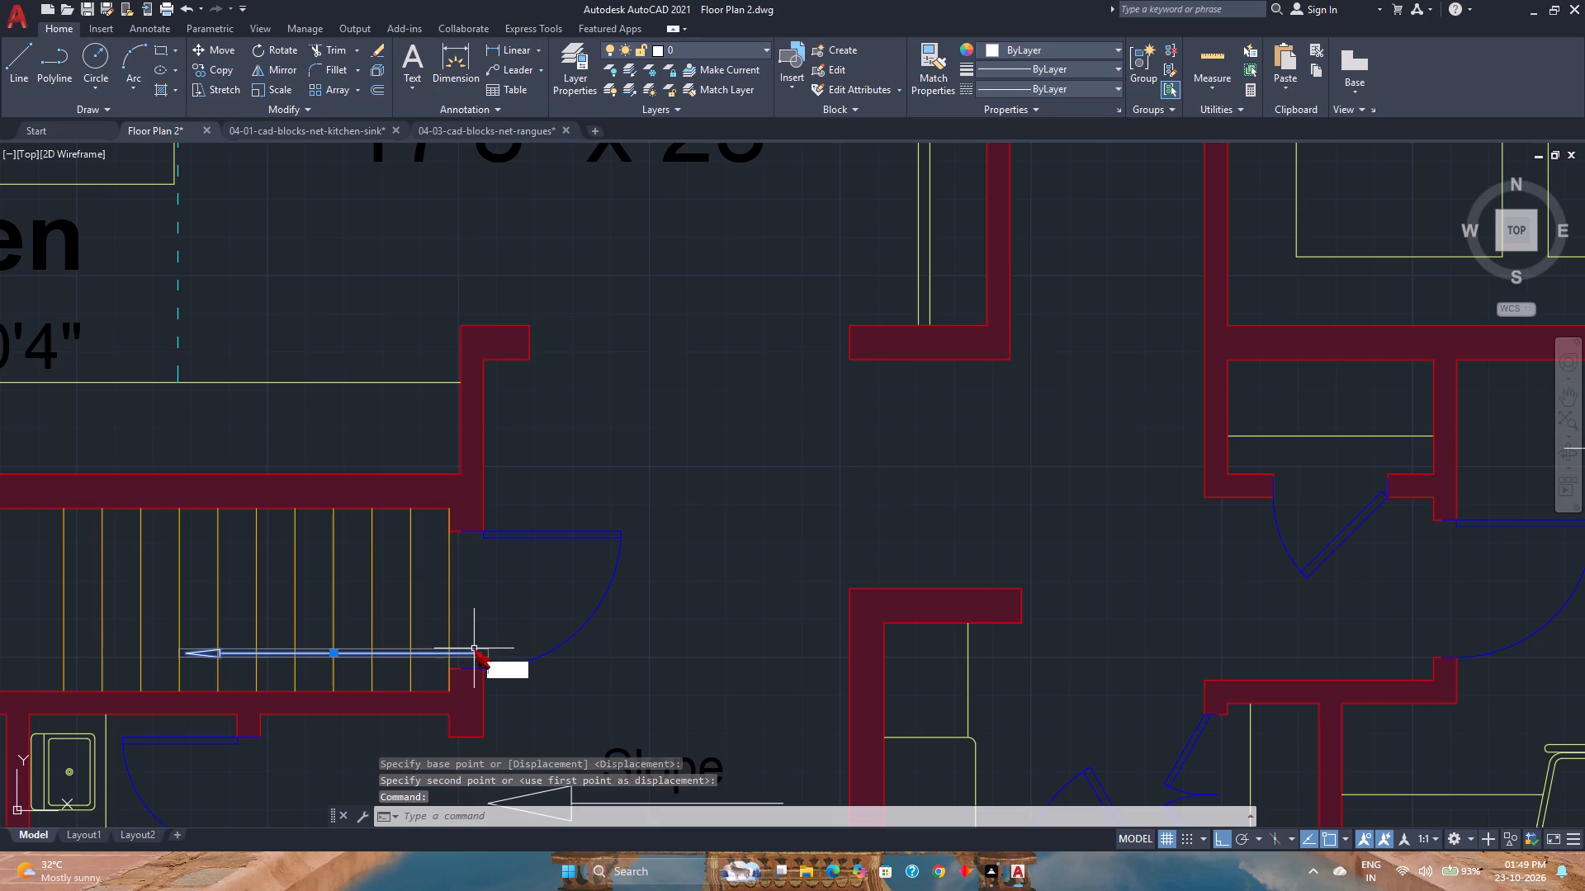
{"action": "key", "text": "Return"}
{"action": "left_click", "coordinate": [482, 652]}
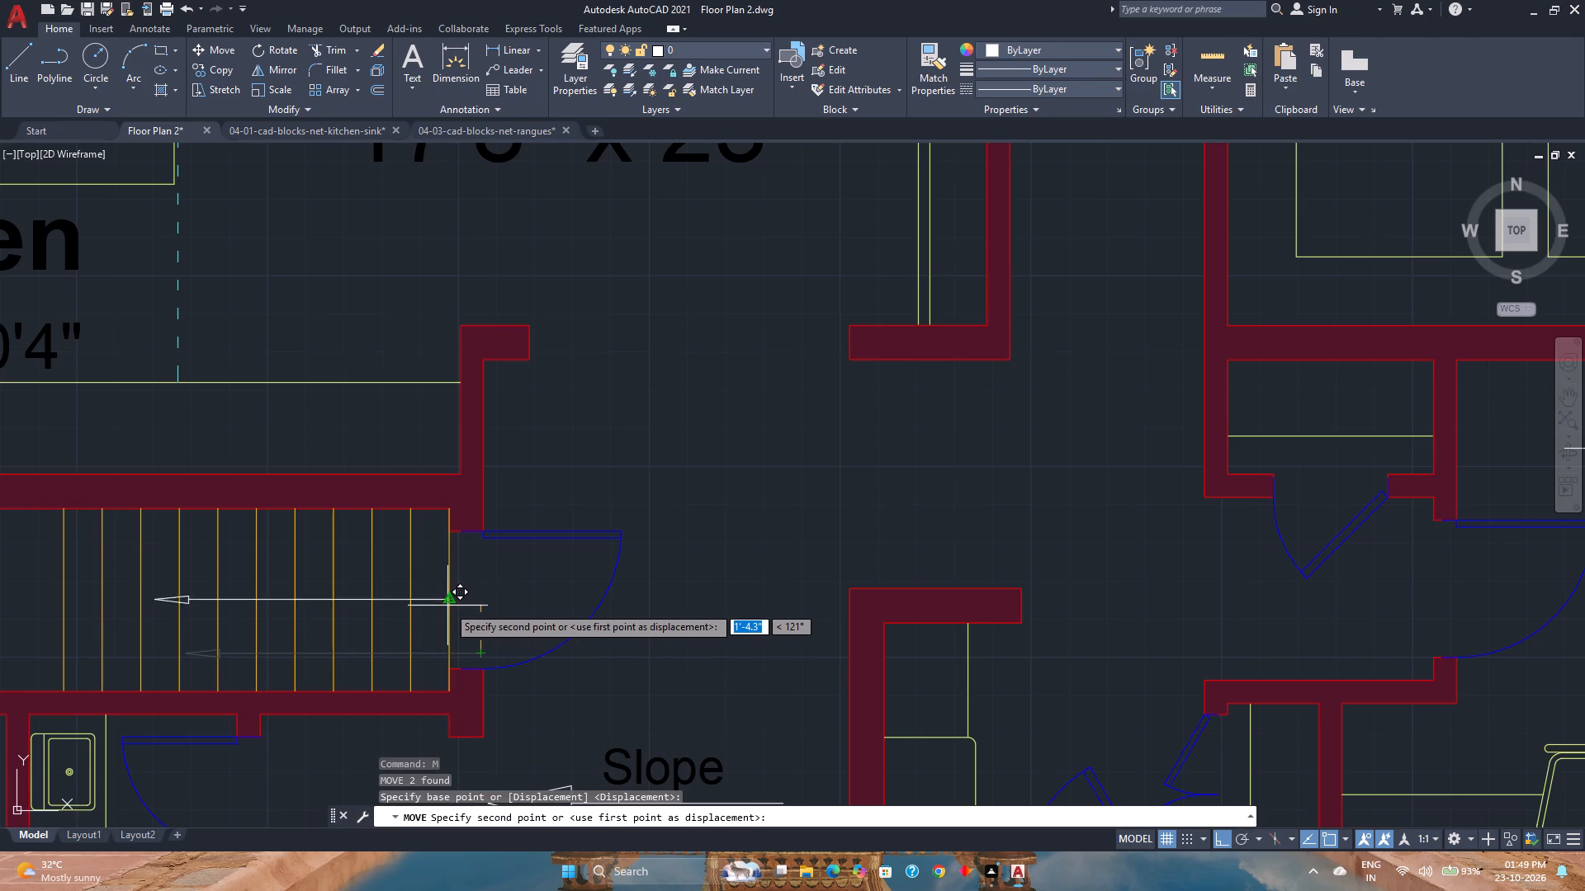
{"action": "left_click", "coordinate": [484, 599]}
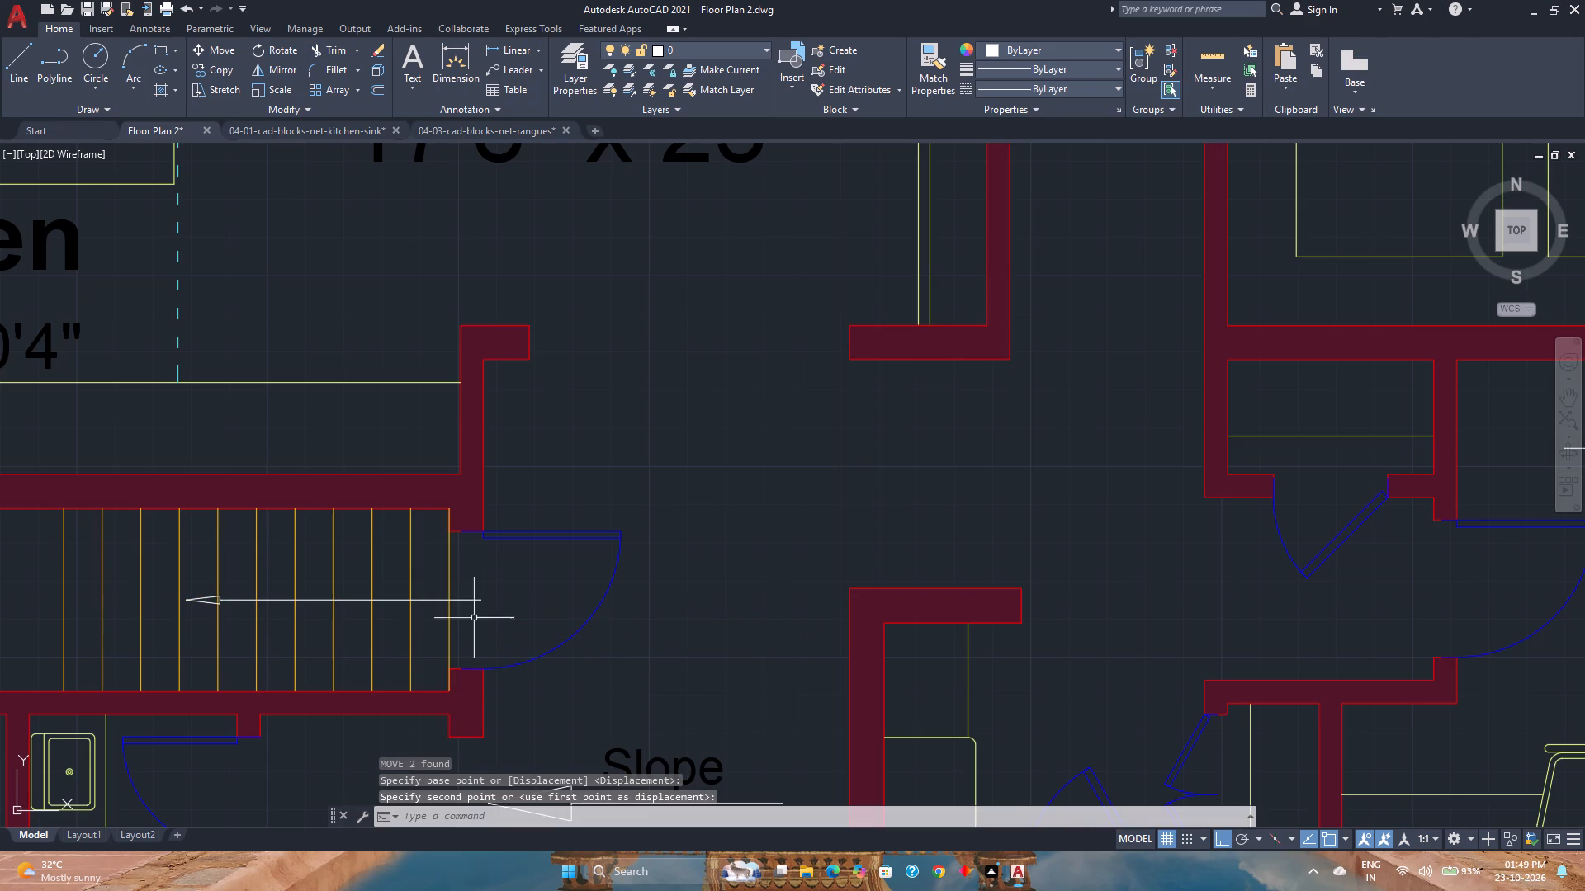
Delete the old arrows on the Family plan's exterior stairs, one beside Storage and one north of the 12'2"x15'8" Bedroom.
{"action": "scroll", "coordinate": [454, 648], "scroll_direction": "down", "scroll_amount": 3}
{"action": "middle_click_drag", "start_coordinate": [1043, 705], "coordinate": [990, 651]}
{"action": "middle_click", "coordinate": [990, 651]}
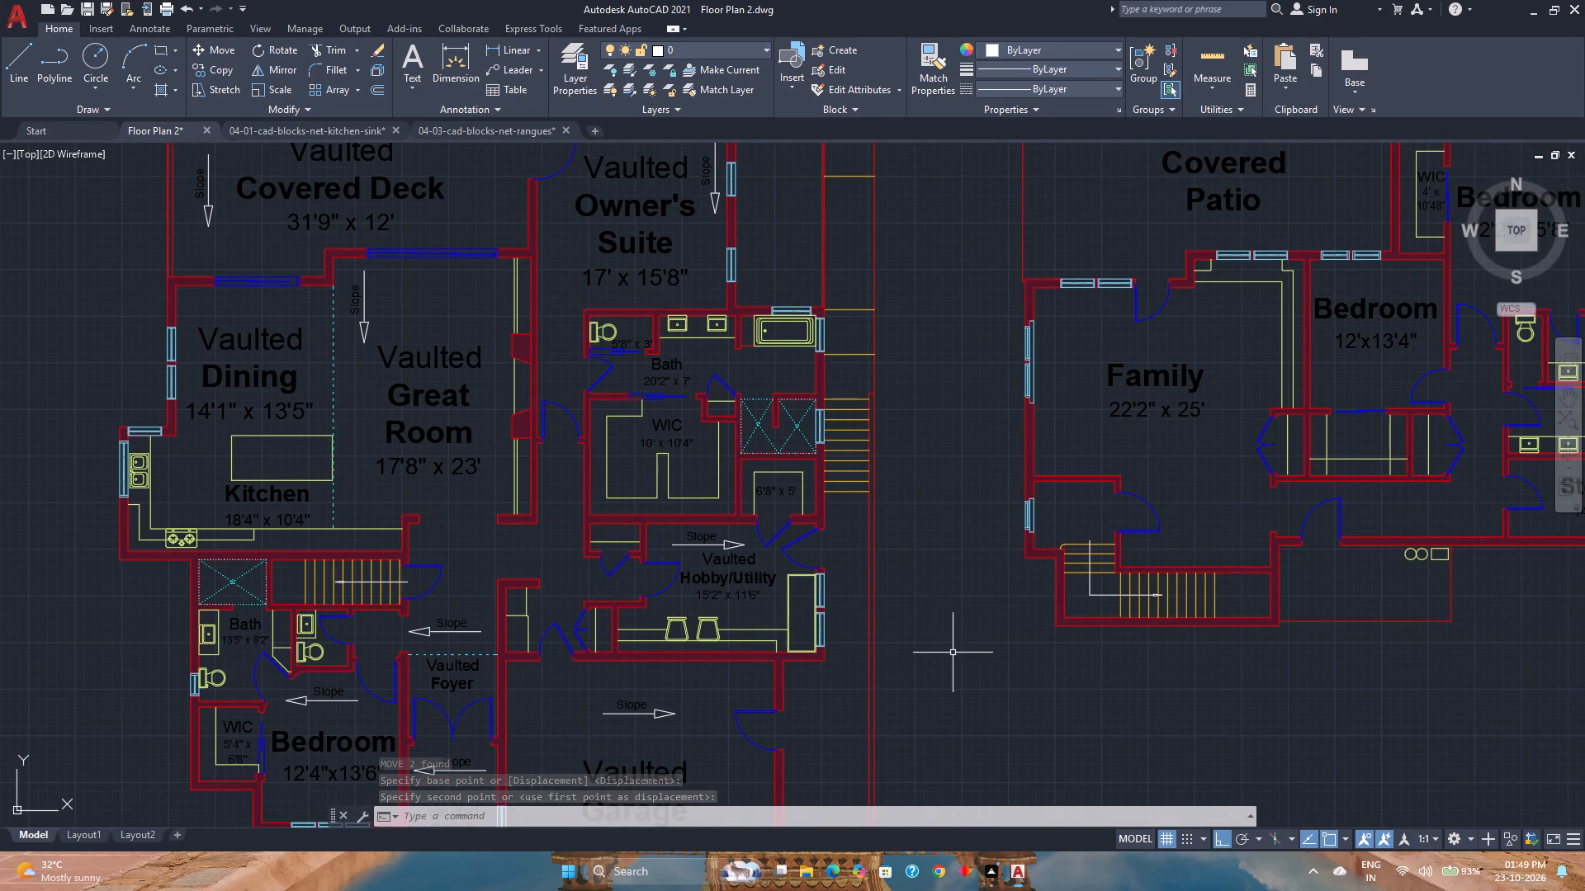
{"action": "scroll", "coordinate": [962, 661], "scroll_direction": "down", "scroll_amount": 1}
{"action": "middle_click_drag", "start_coordinate": [962, 661], "coordinate": [609, 601]}
{"action": "middle_click", "coordinate": [609, 601]}
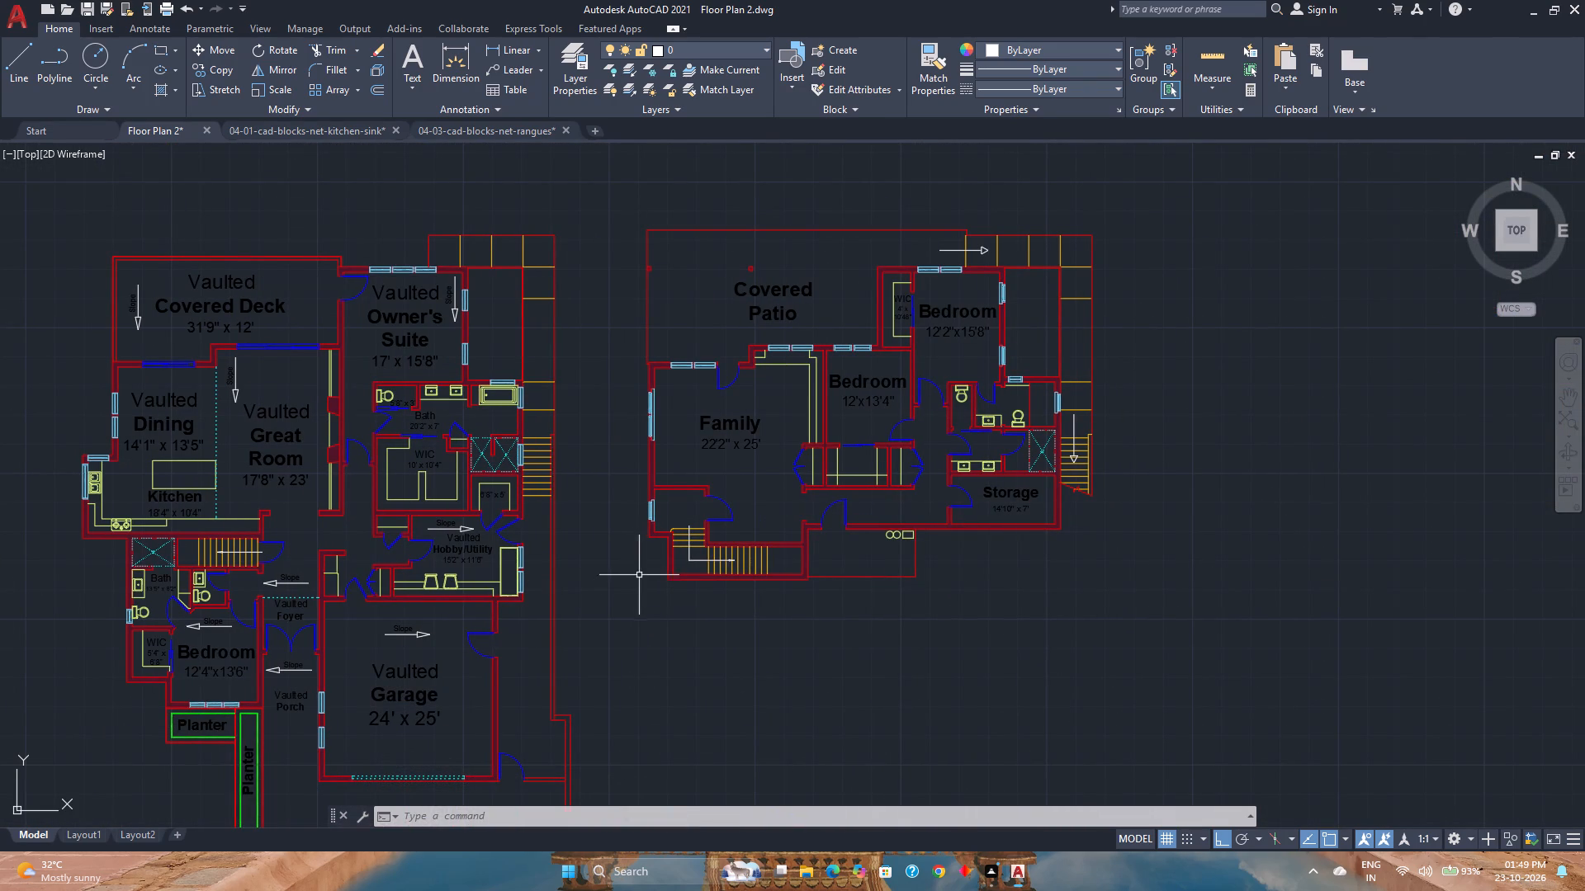
{"action": "scroll", "coordinate": [1081, 441], "scroll_direction": "up", "scroll_amount": 2}
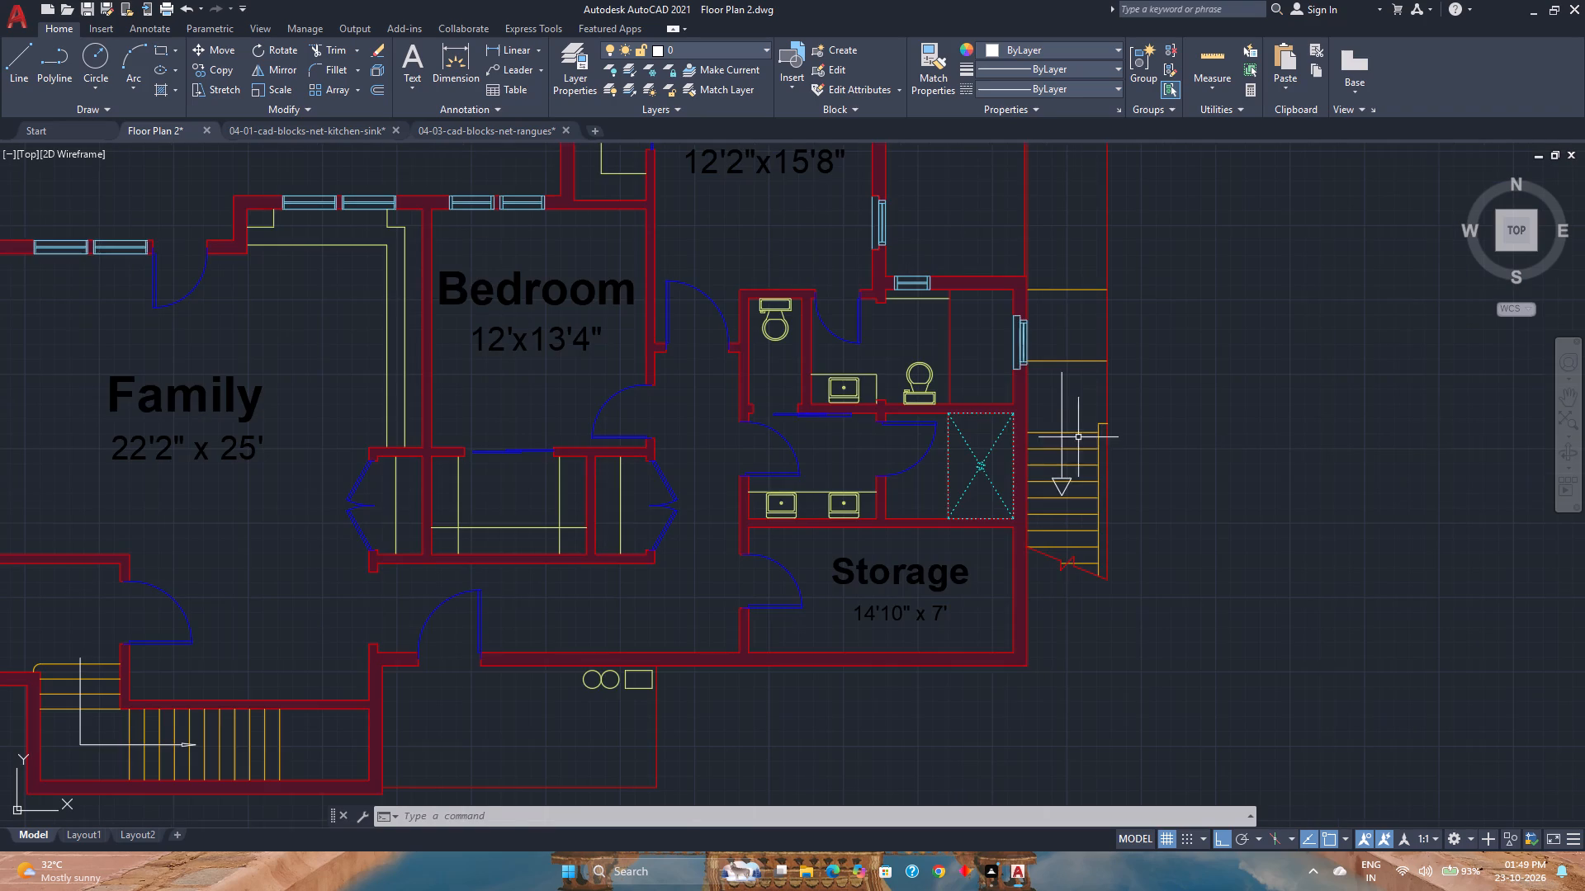
{"action": "left_click", "coordinate": [1070, 410]}
{"action": "left_click", "coordinate": [1058, 399]}
{"action": "key", "text": "Delete"}
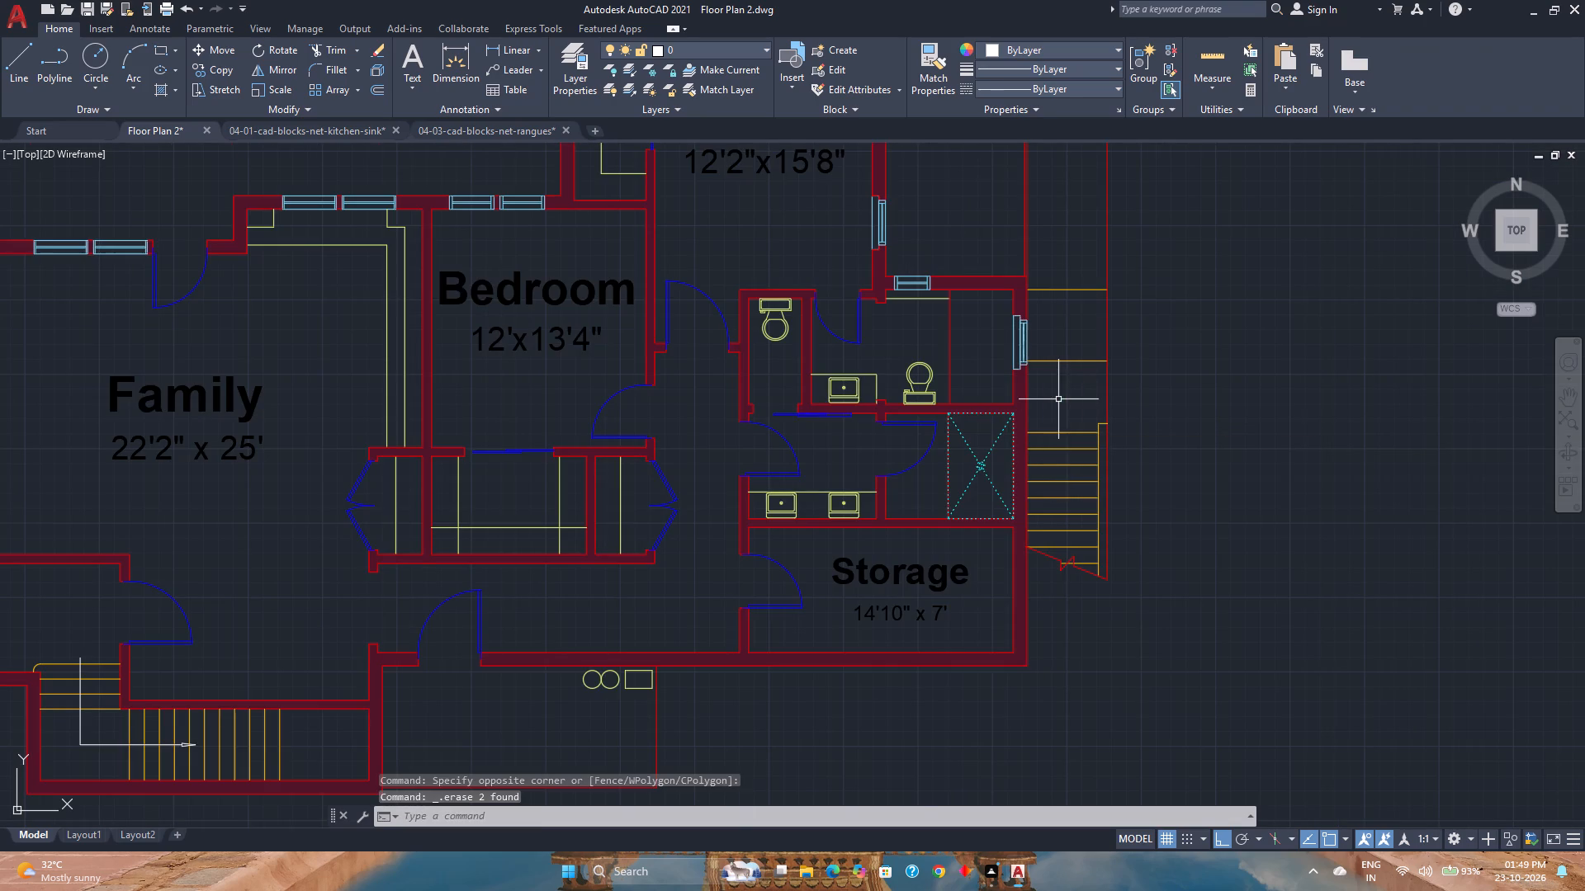
{"action": "scroll", "coordinate": [1058, 399], "scroll_direction": "down", "scroll_amount": 2}
{"action": "left_click", "coordinate": [965, 225]}
{"action": "key", "text": "Delete"}
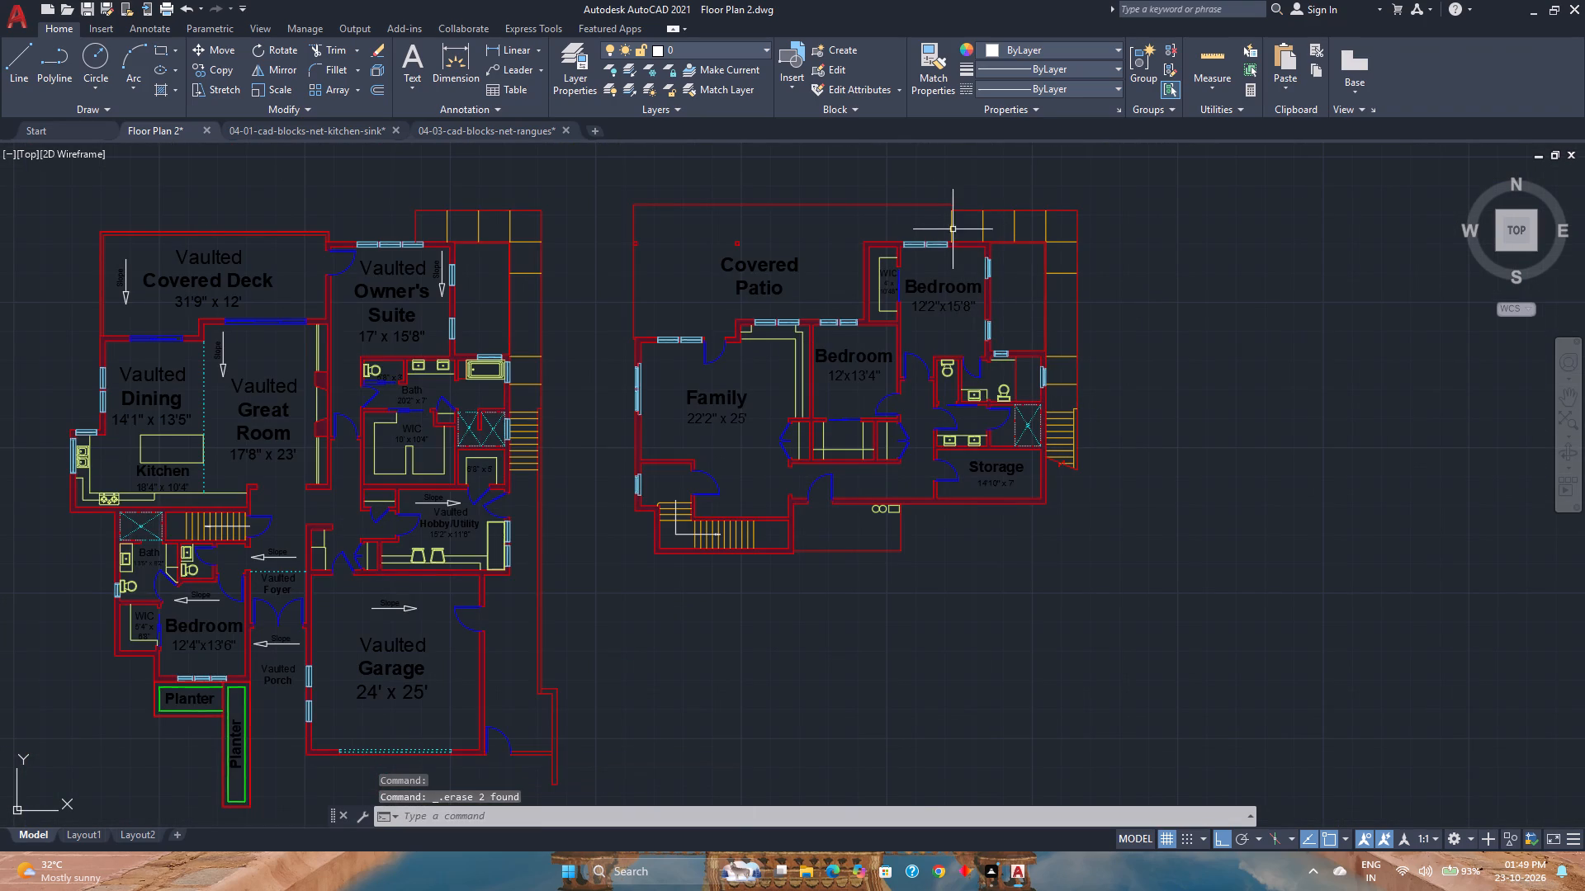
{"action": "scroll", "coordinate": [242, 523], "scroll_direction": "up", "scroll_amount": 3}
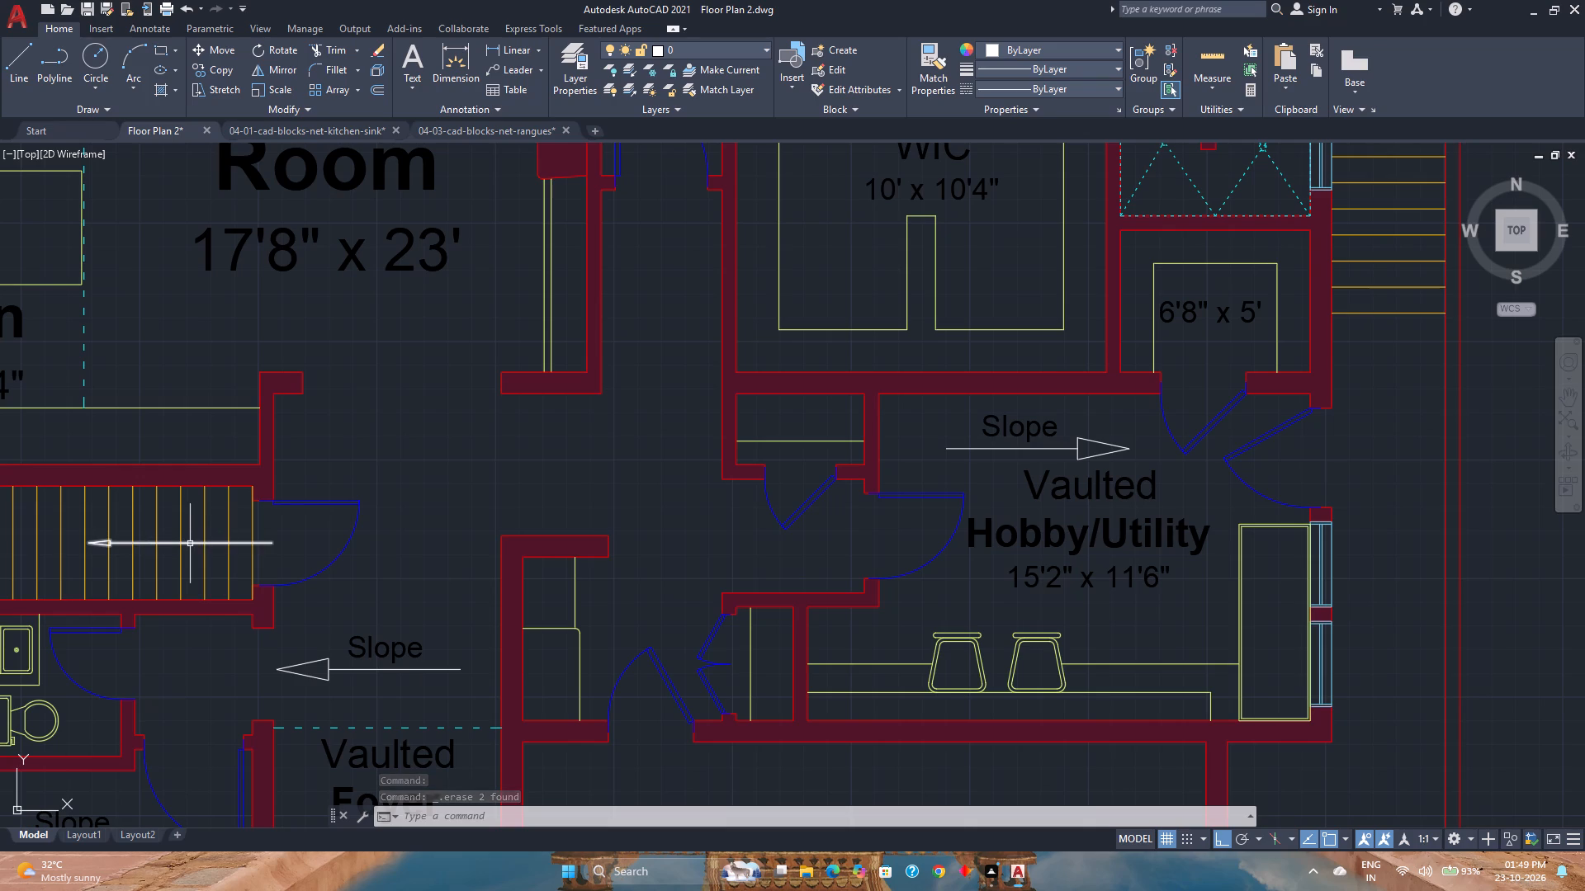
Ungroup the west-pointing arrow on the interior stairs below the Kitchen.
{"action": "left_click", "coordinate": [190, 544]}
{"action": "middle_click_drag", "start_coordinate": [201, 566], "coordinate": [438, 601]}
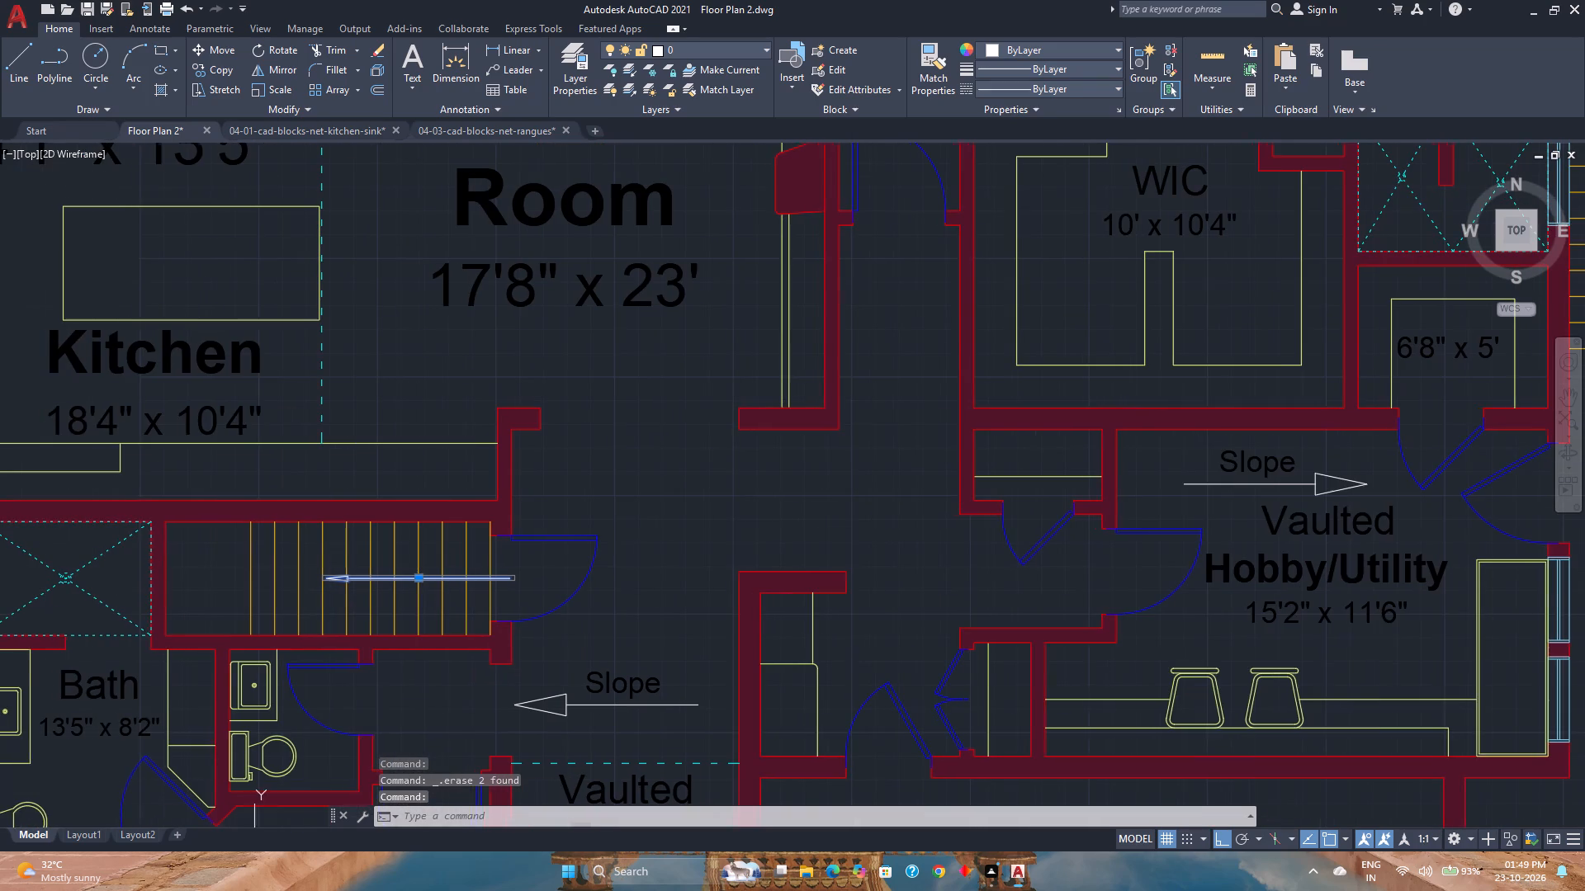
{"action": "middle_click", "coordinate": [476, 601]}
{"action": "type", "text": "un"}
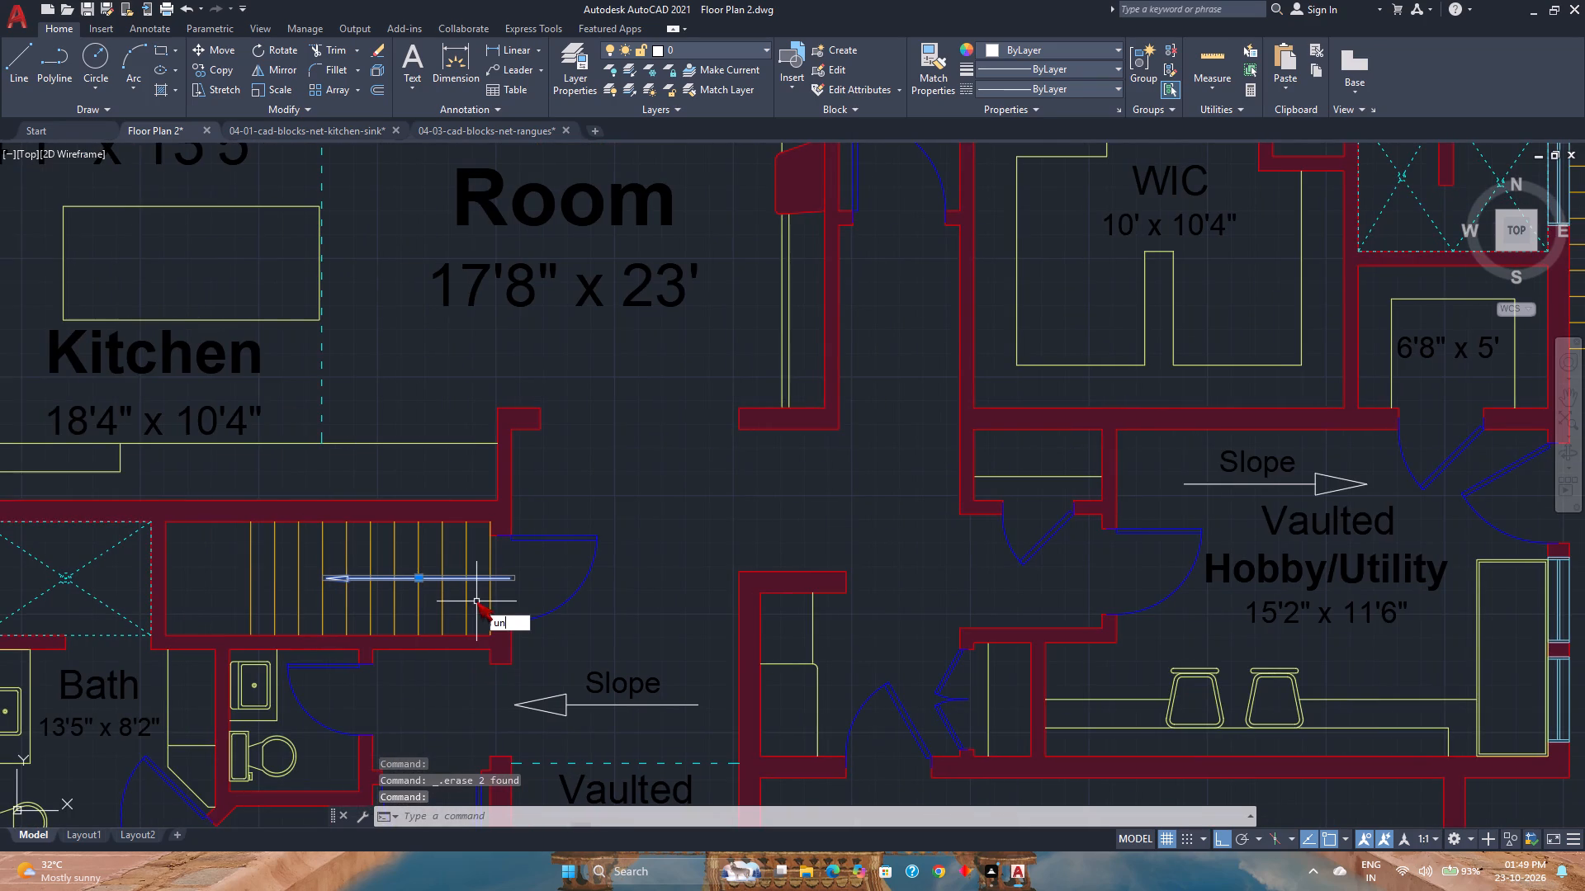
{"action": "key", "text": "g"}
{"action": "key", "text": "Return"}
Widen the head of the arrow below the Kitchen by stretching its two rear corners outward, one north and one south.
{"action": "scroll", "coordinate": [344, 581], "scroll_direction": "up", "scroll_amount": 3}
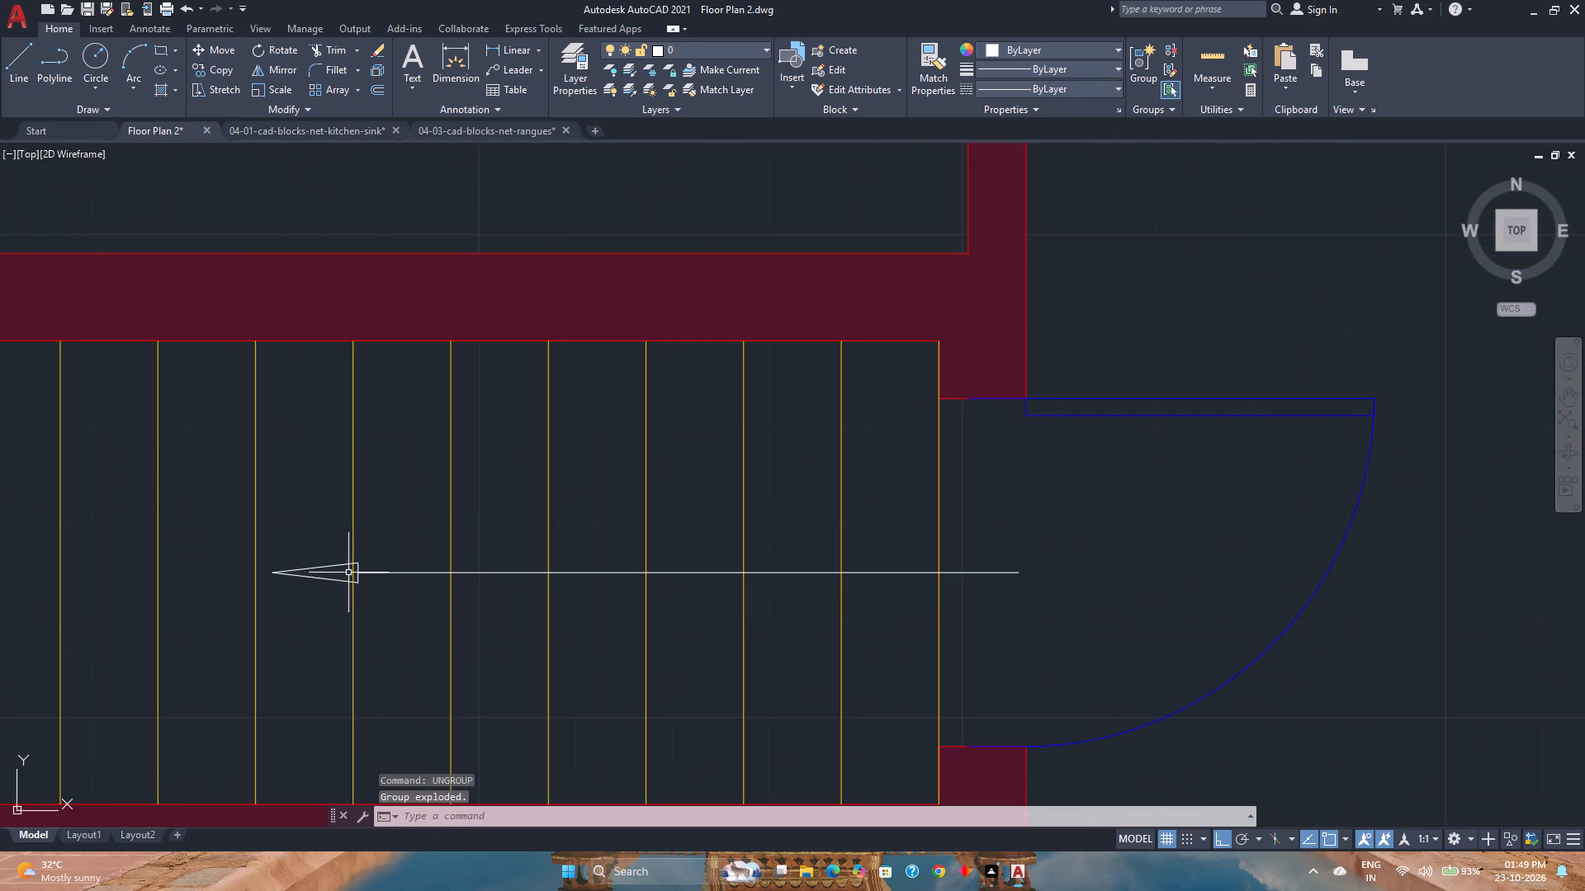
{"action": "scroll", "coordinate": [351, 571], "scroll_direction": "up", "scroll_amount": 3}
{"action": "left_click", "coordinate": [381, 555]}
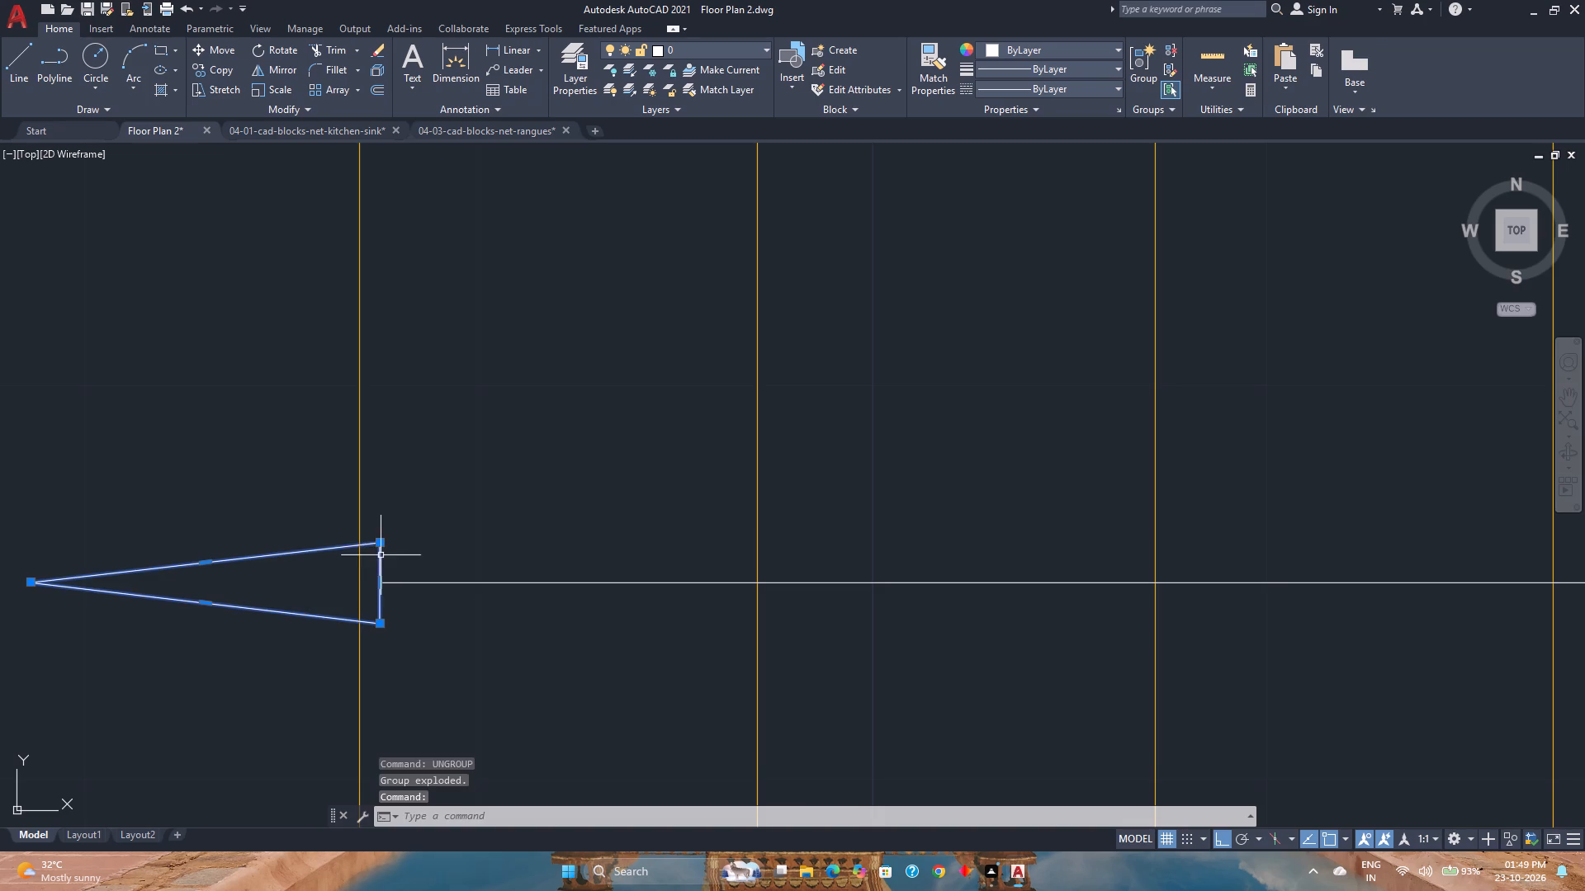
{"action": "left_click", "coordinate": [381, 540]}
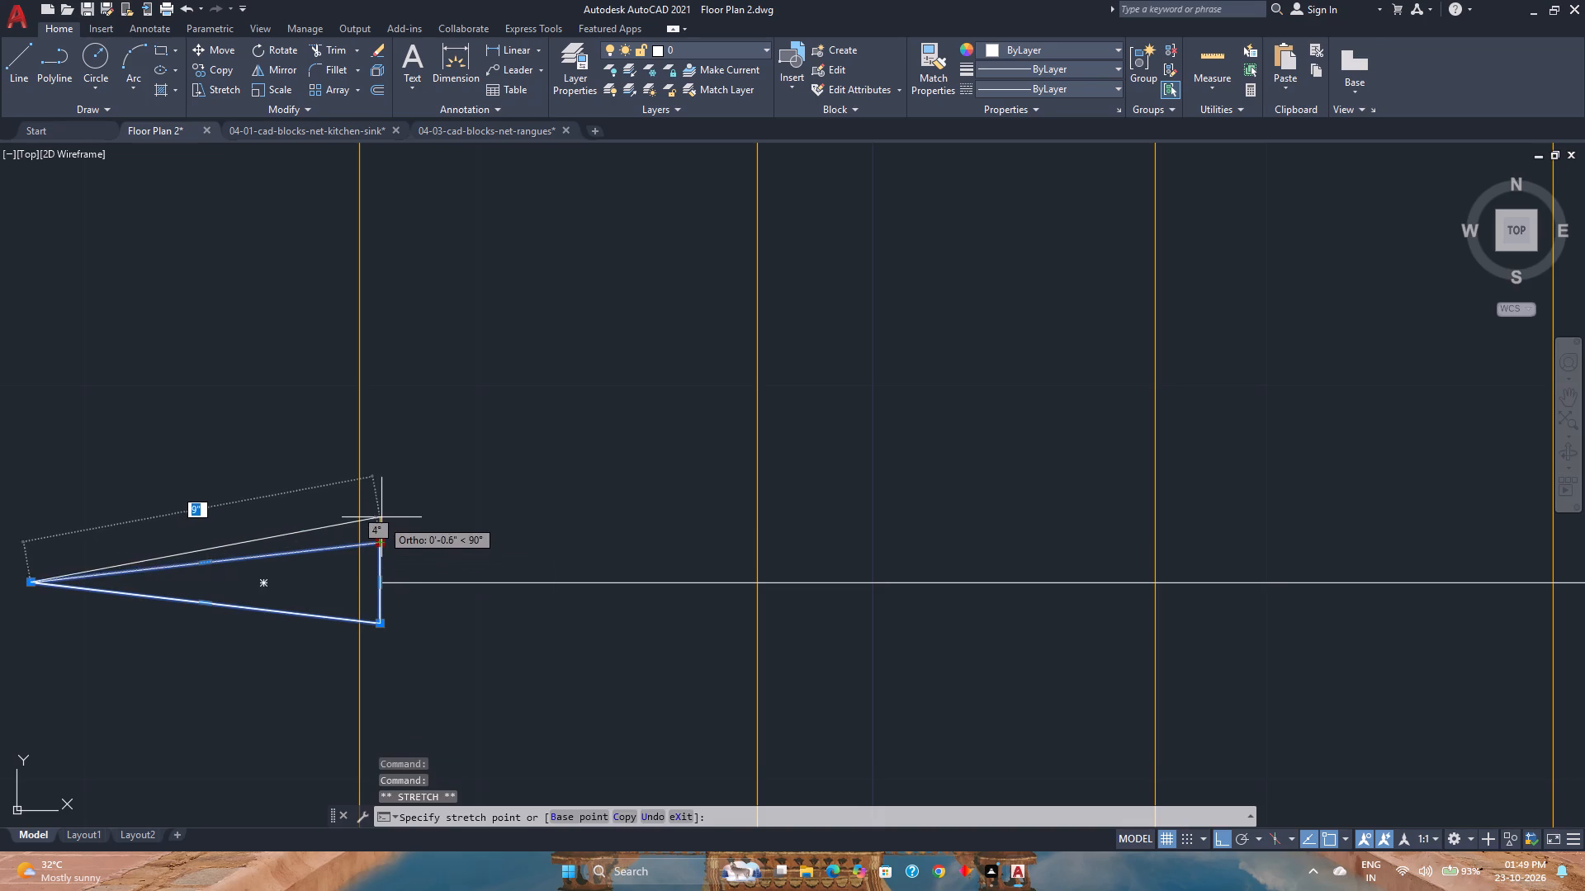
{"action": "left_click", "coordinate": [384, 498]}
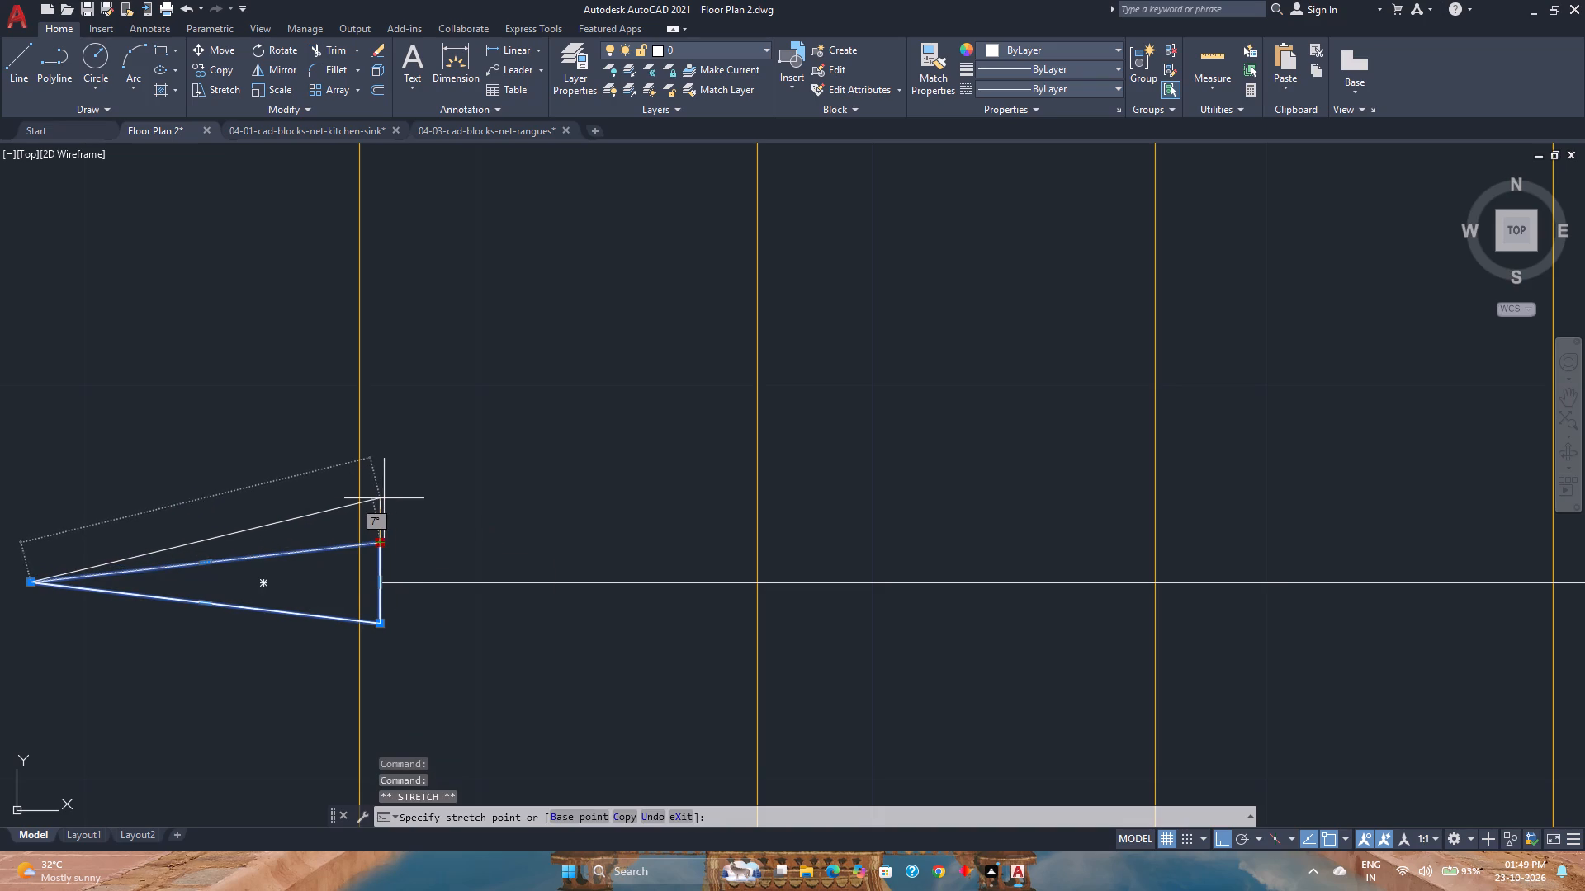
{"action": "left_click", "coordinate": [380, 623]}
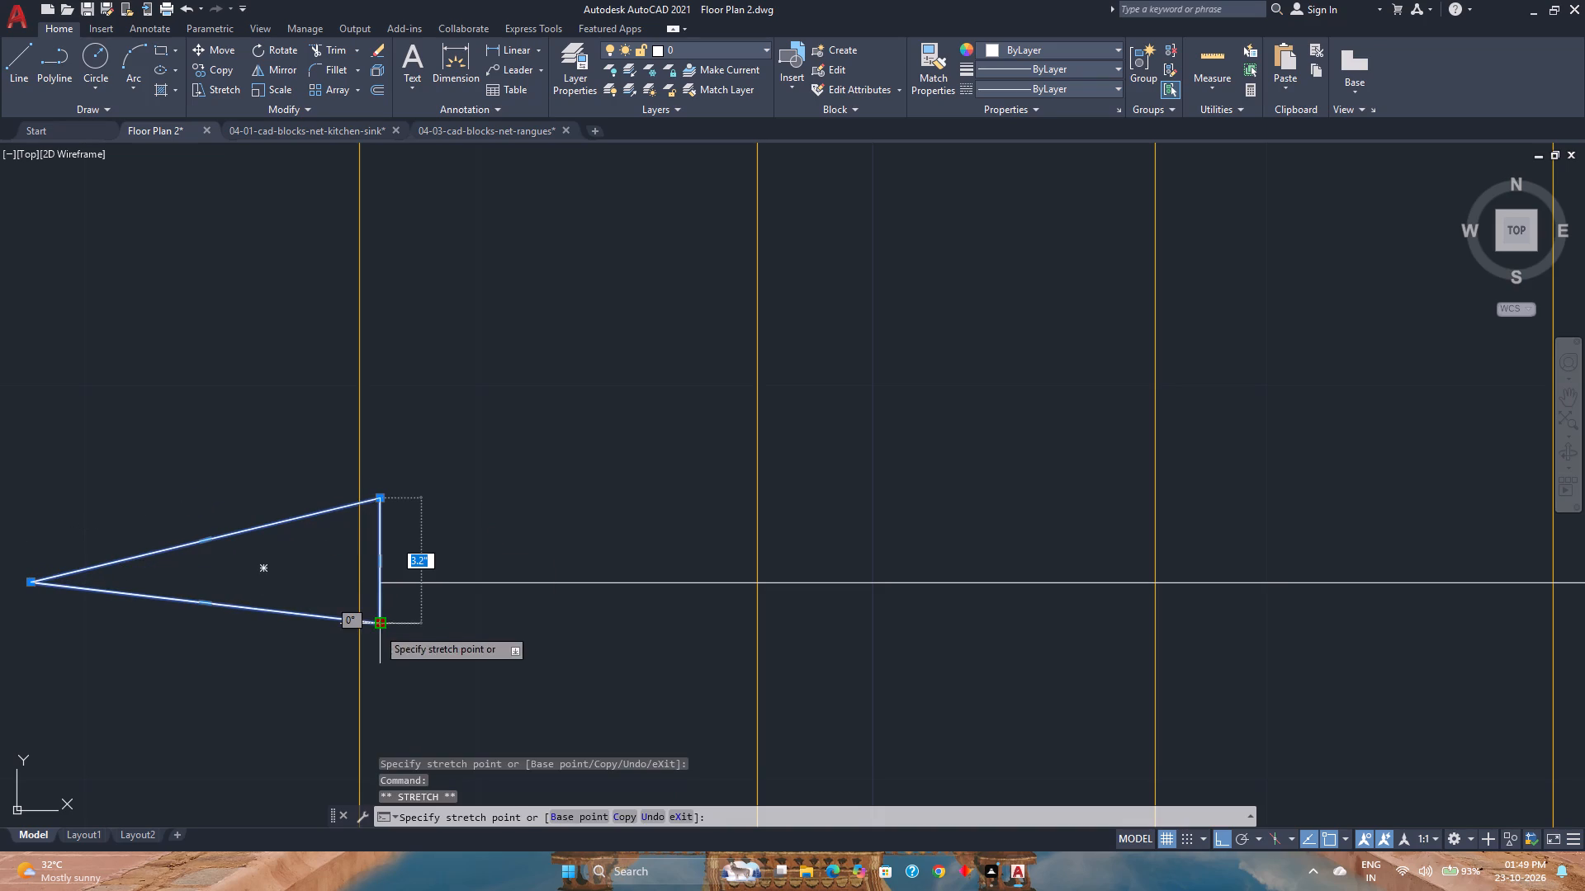
{"action": "left_click", "coordinate": [380, 652]}
{"action": "scroll", "coordinate": [420, 644], "scroll_direction": "down", "scroll_amount": 2}
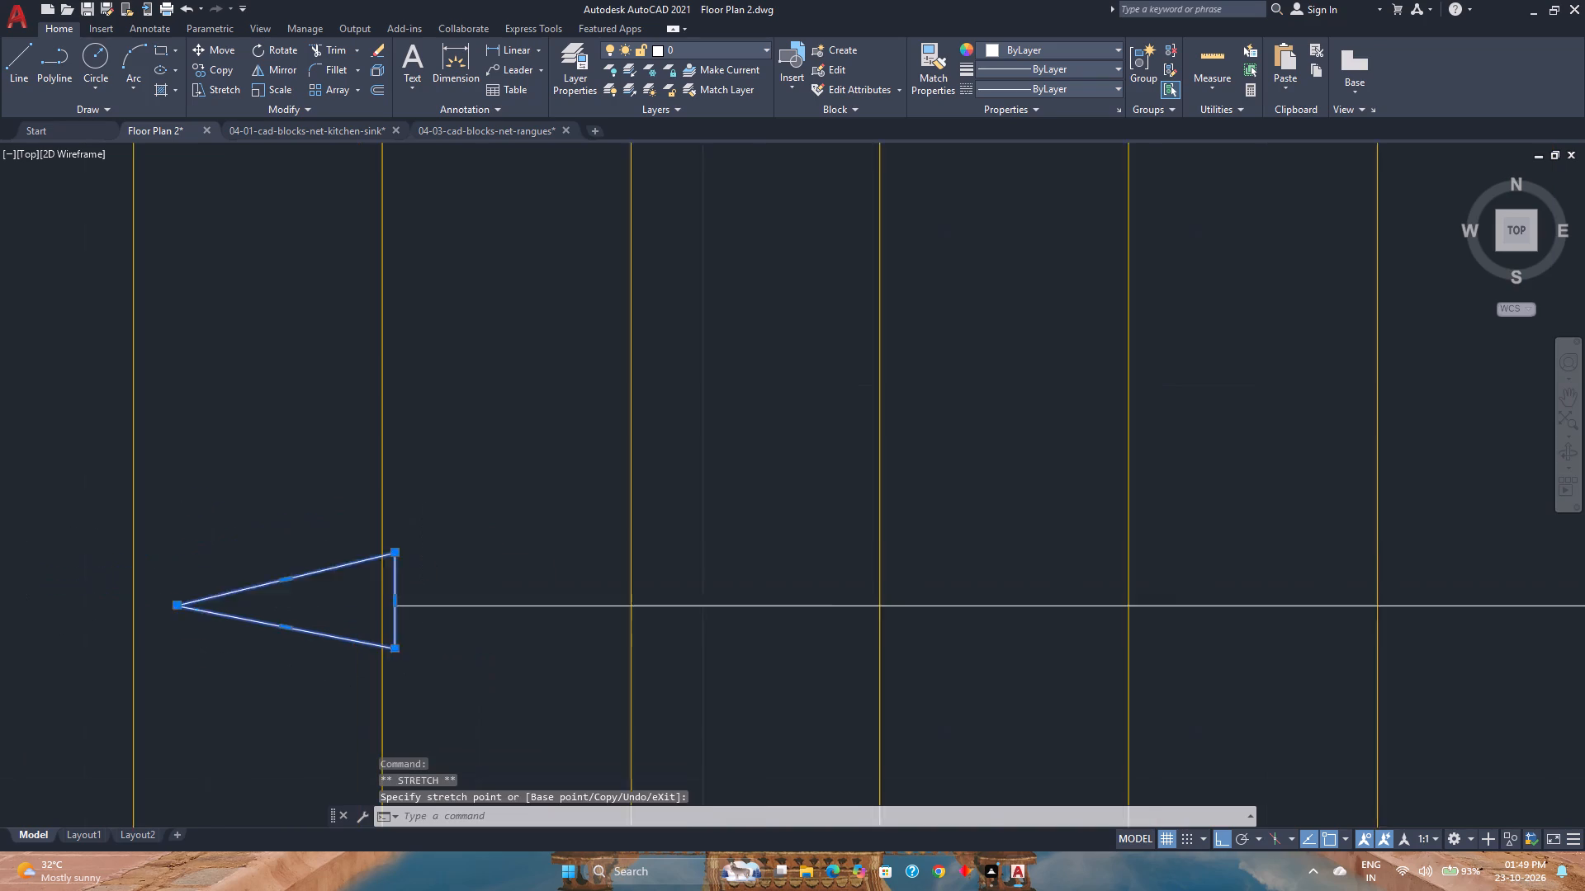
{"action": "scroll", "coordinate": [420, 644], "scroll_direction": "down", "scroll_amount": 1}
{"action": "key", "text": "Escape"}
{"action": "scroll", "coordinate": [447, 659], "scroll_direction": "down", "scroll_amount": 2}
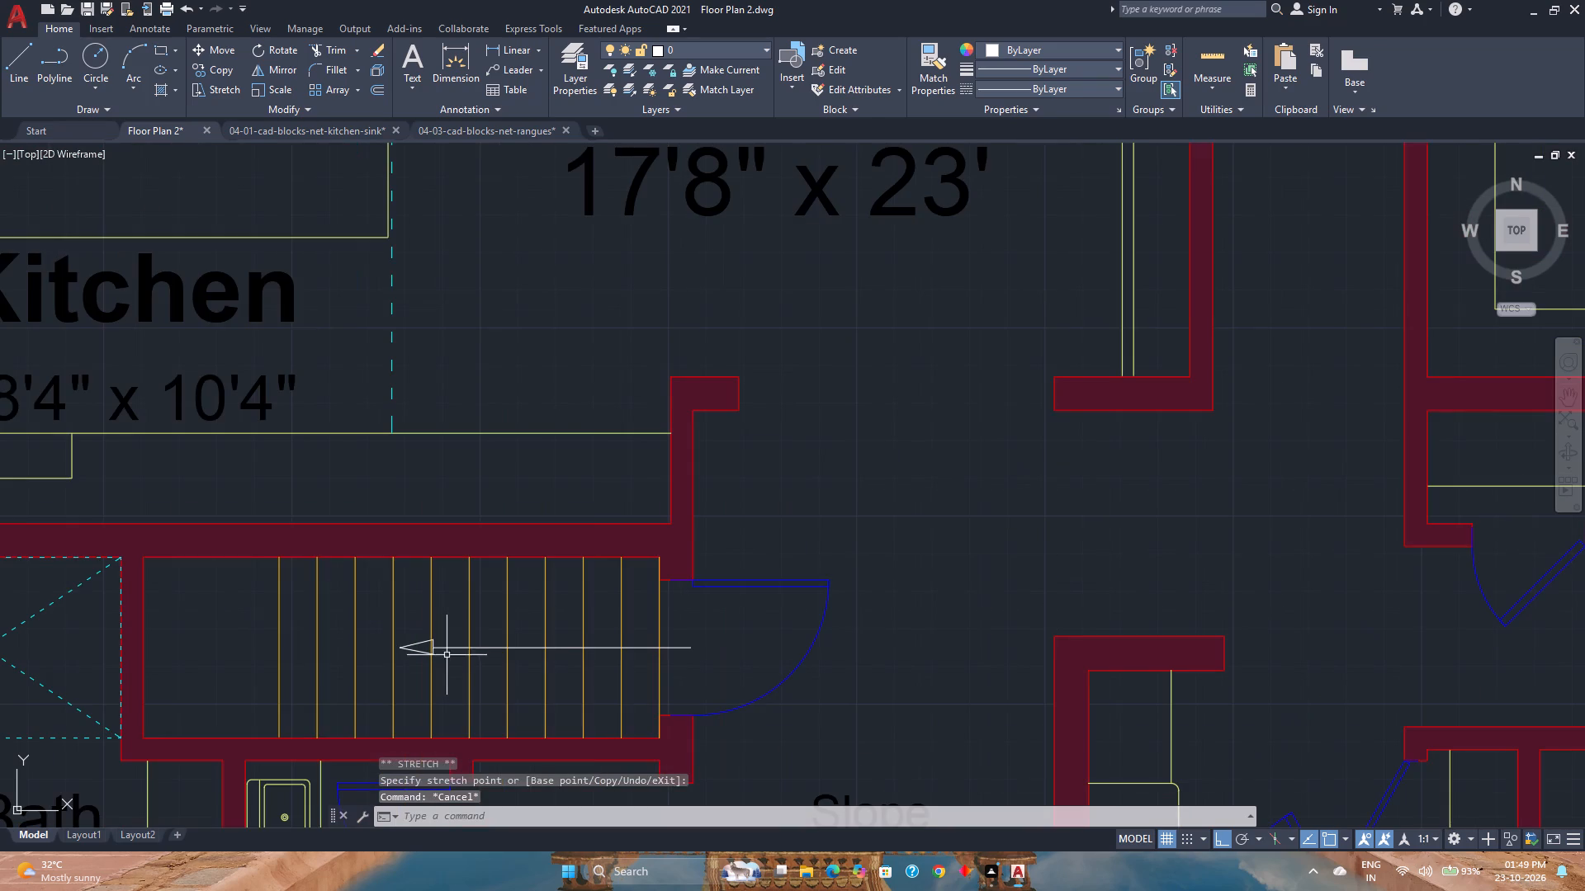
Group the arrow's shaft line and widened arrowhead back into one object.
{"action": "left_click", "coordinate": [440, 649]}
{"action": "scroll", "coordinate": [437, 647], "scroll_direction": "up", "scroll_amount": 4}
{"action": "left_click", "coordinate": [413, 629]}
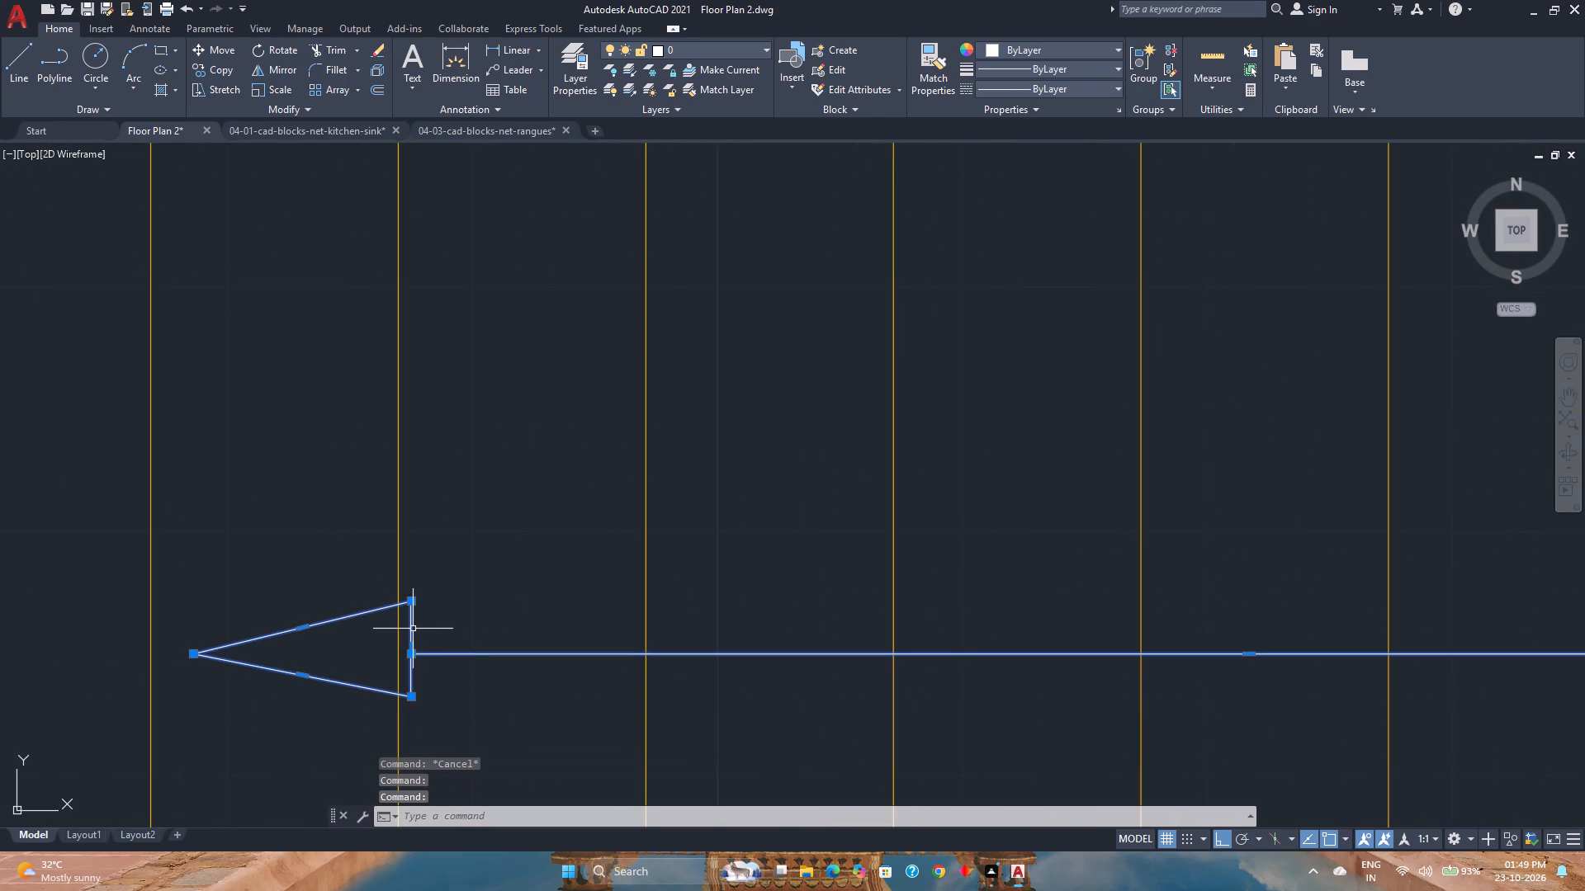
{"action": "key", "text": "g"}
{"action": "key", "text": "Return"}
Copy the arrow from its tail end to the Family plan's exterior stairs north of the 12'2"x15'8" Bedroom, at mid-width.
{"action": "left_click", "coordinate": [445, 652]}
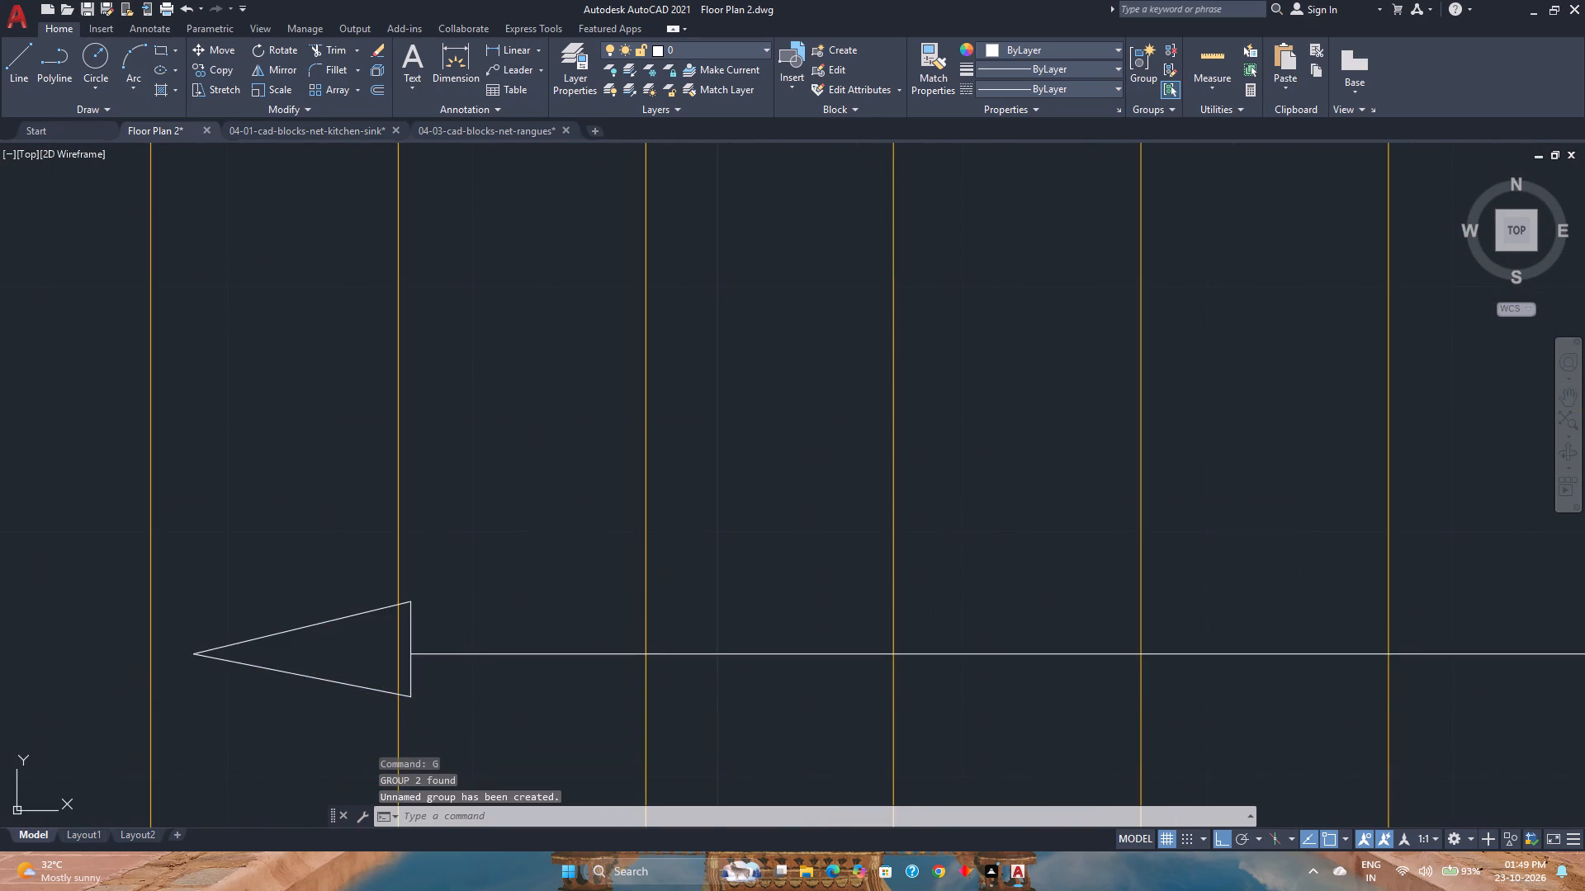
{"action": "scroll", "coordinate": [443, 651], "scroll_direction": "down", "scroll_amount": 6}
{"action": "middle_click_drag", "start_coordinate": [636, 661], "coordinate": [485, 646]}
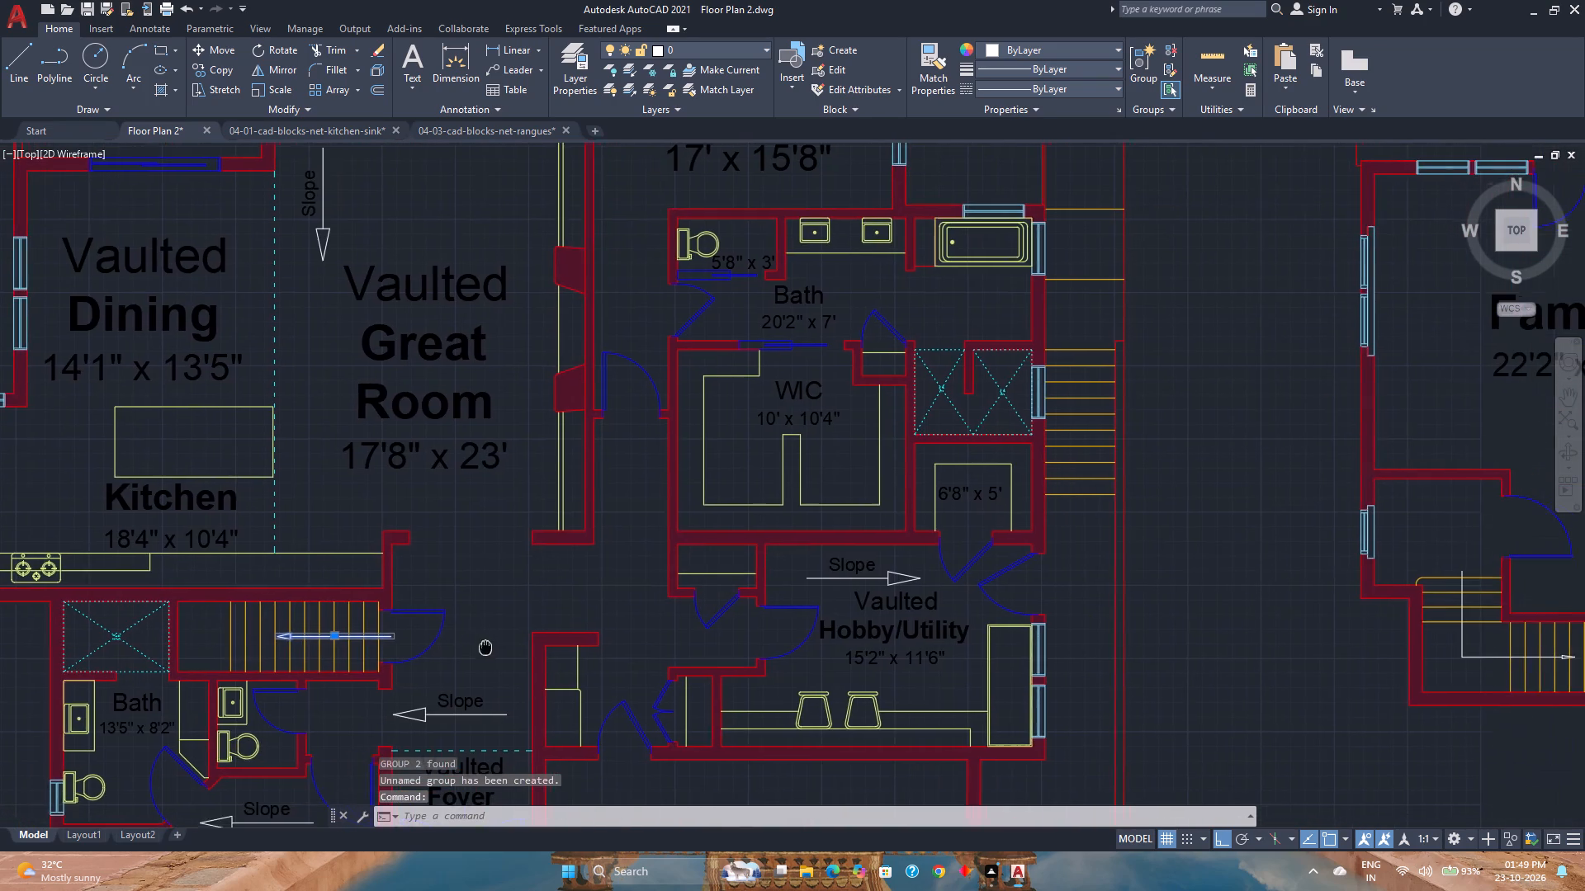
{"action": "middle_click", "coordinate": [485, 645]}
{"action": "scroll", "coordinate": [478, 639], "scroll_direction": "down", "scroll_amount": 3}
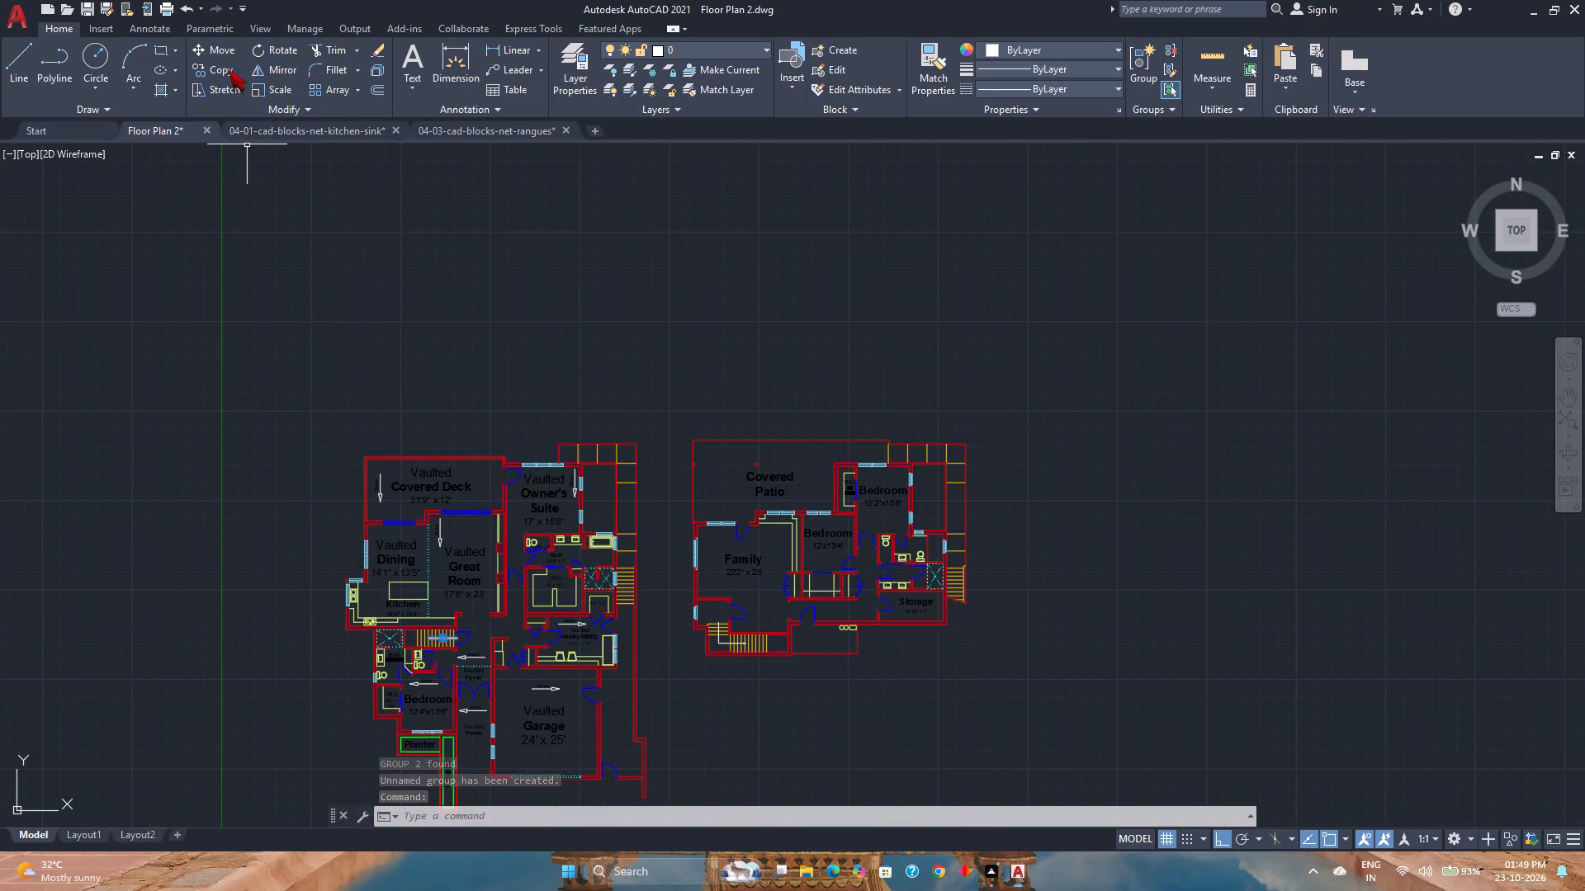
{"action": "left_click", "coordinate": [227, 68]}
{"action": "scroll", "coordinate": [461, 654], "scroll_direction": "up", "scroll_amount": 3}
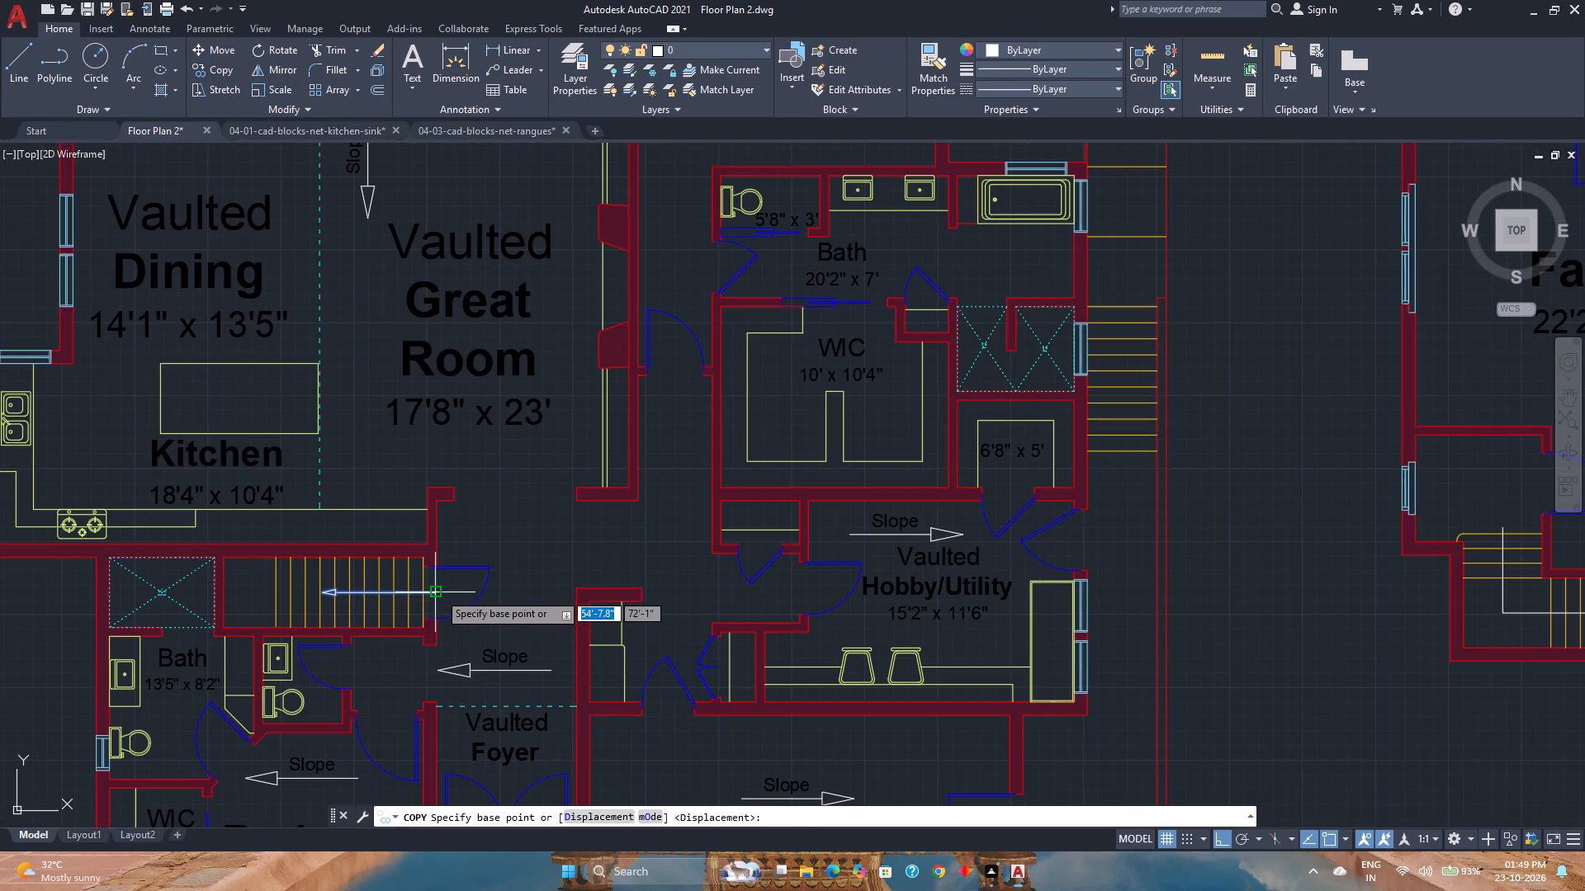
{"action": "left_click", "coordinate": [438, 592]}
{"action": "scroll", "coordinate": [438, 592], "scroll_direction": "down", "scroll_amount": 4}
{"action": "scroll", "coordinate": [762, 485], "scroll_direction": "up", "scroll_amount": 3}
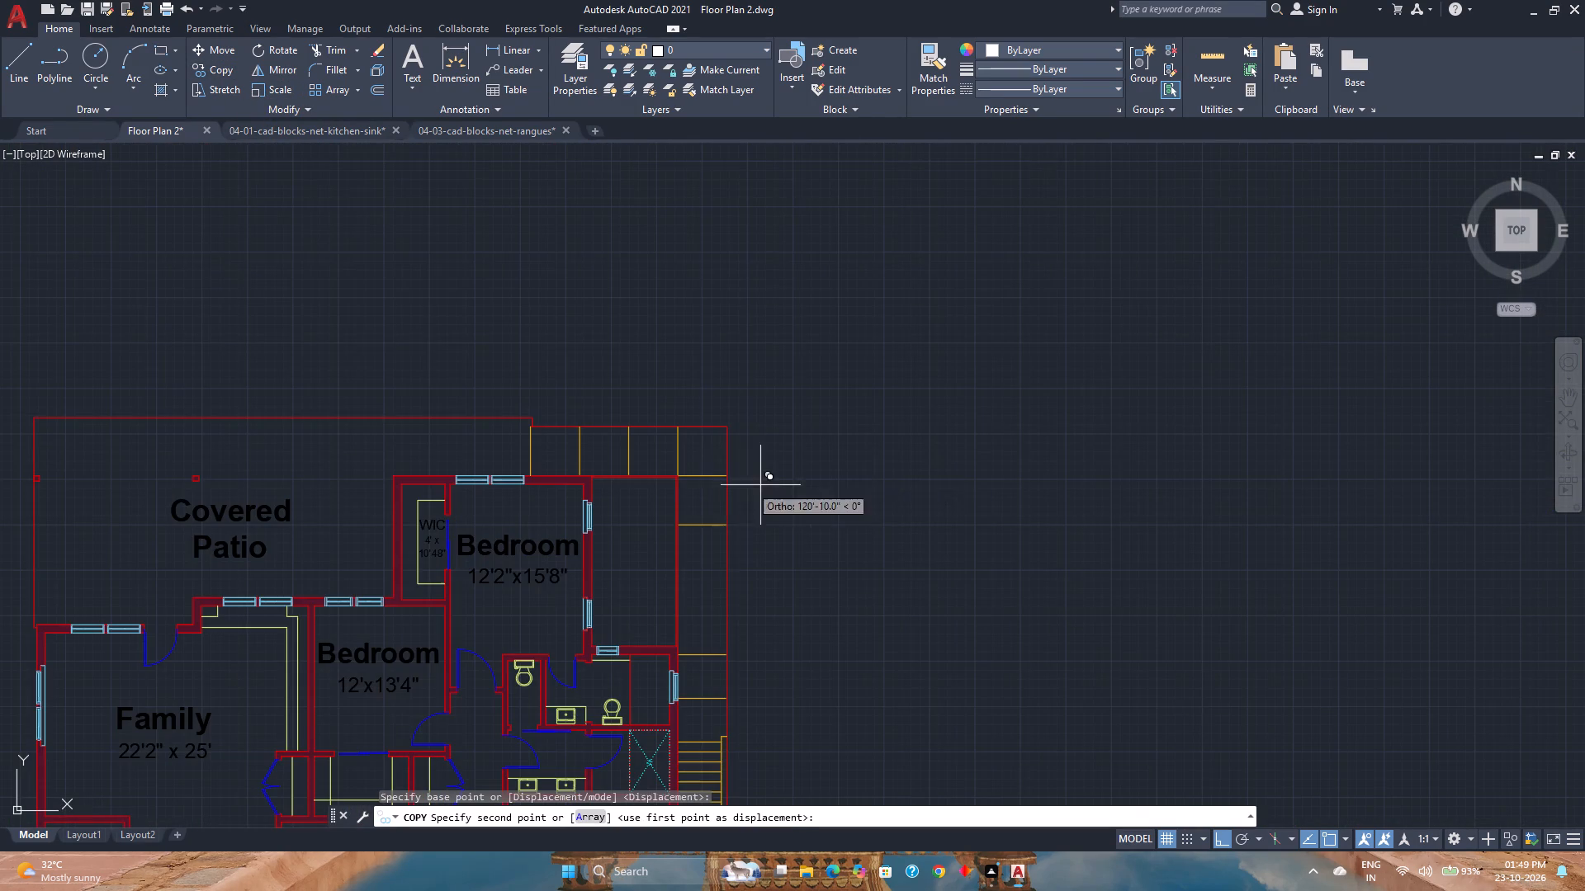
{"action": "left_click", "coordinate": [676, 451]}
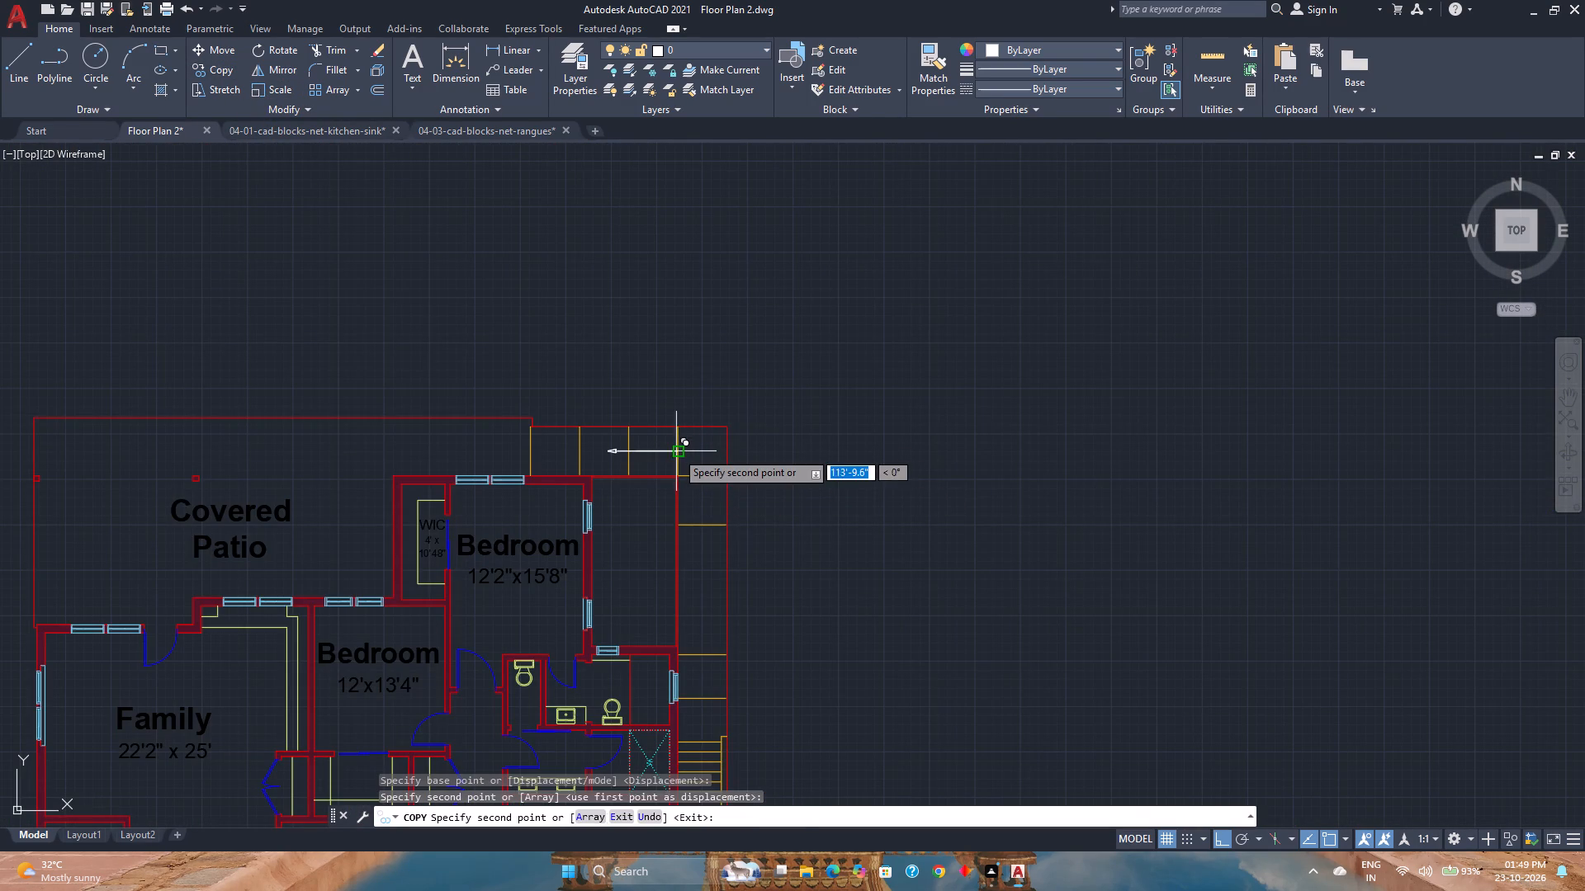
{"action": "key", "text": "Escape"}
Mirror the copied arrow about a vertical line just west of its tip, and delete the west-pointing original.
{"action": "left_click", "coordinate": [663, 460]}
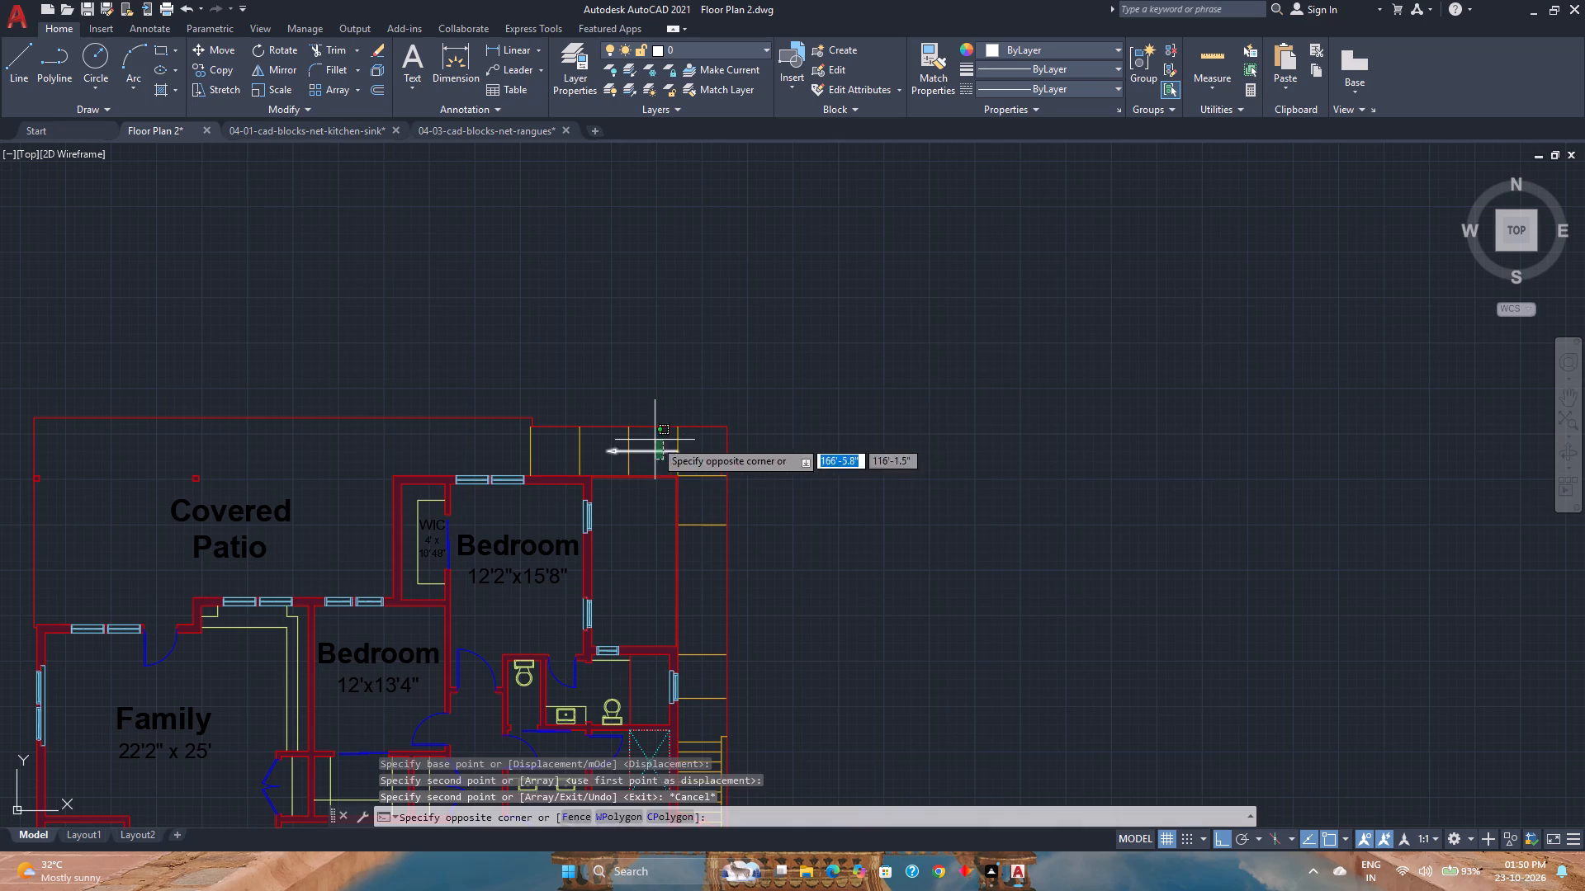
{"action": "left_click", "coordinate": [655, 440]}
{"action": "left_click", "coordinate": [293, 68]}
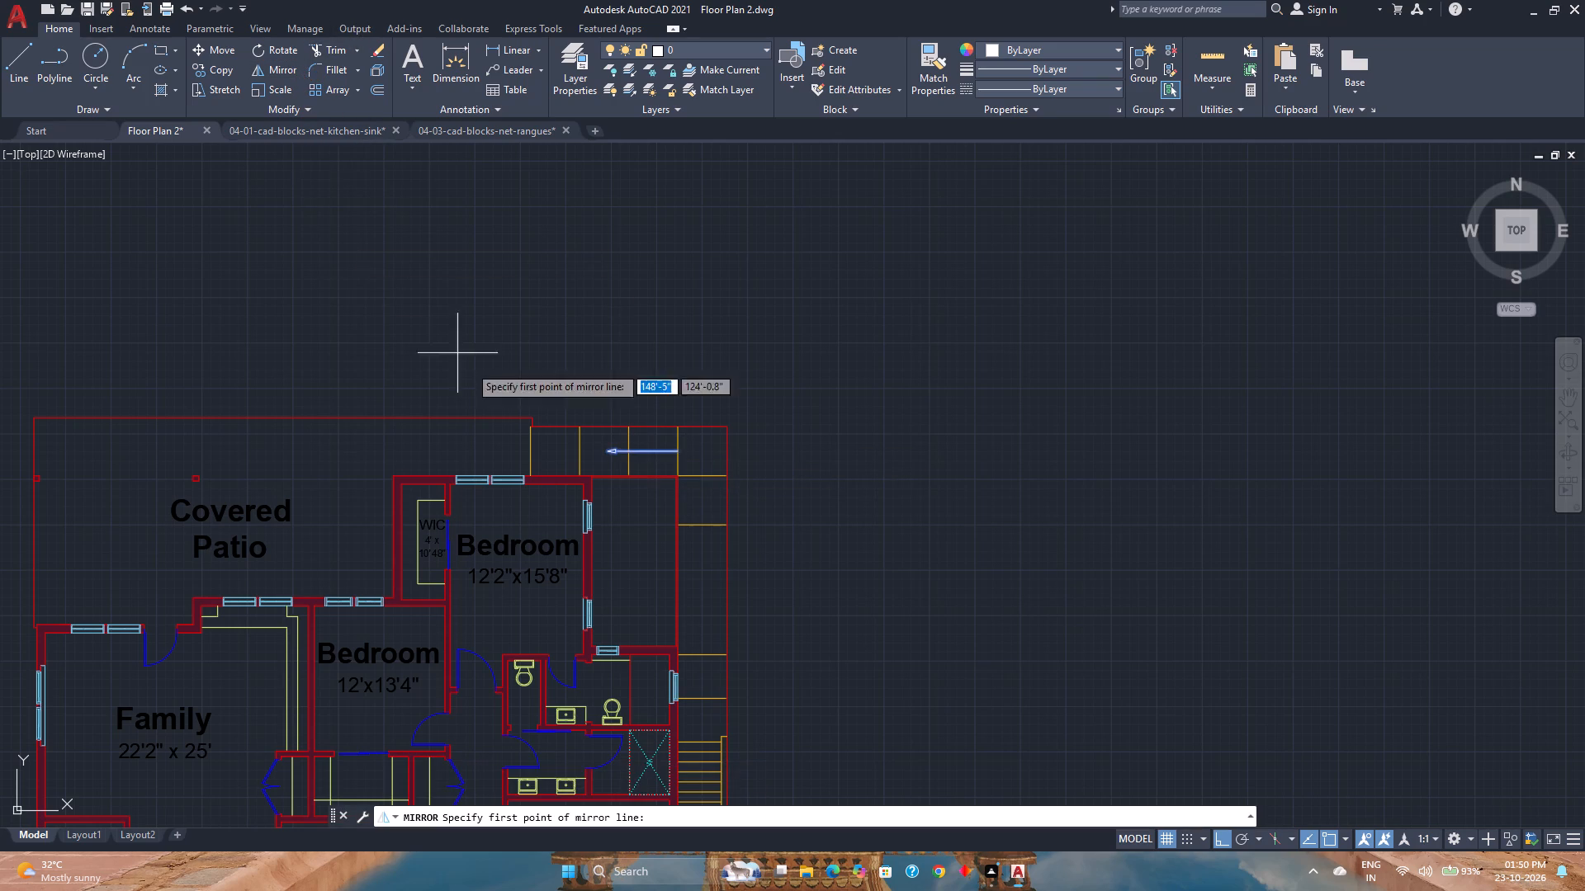
{"action": "scroll", "coordinate": [601, 443], "scroll_direction": "up", "scroll_amount": 3}
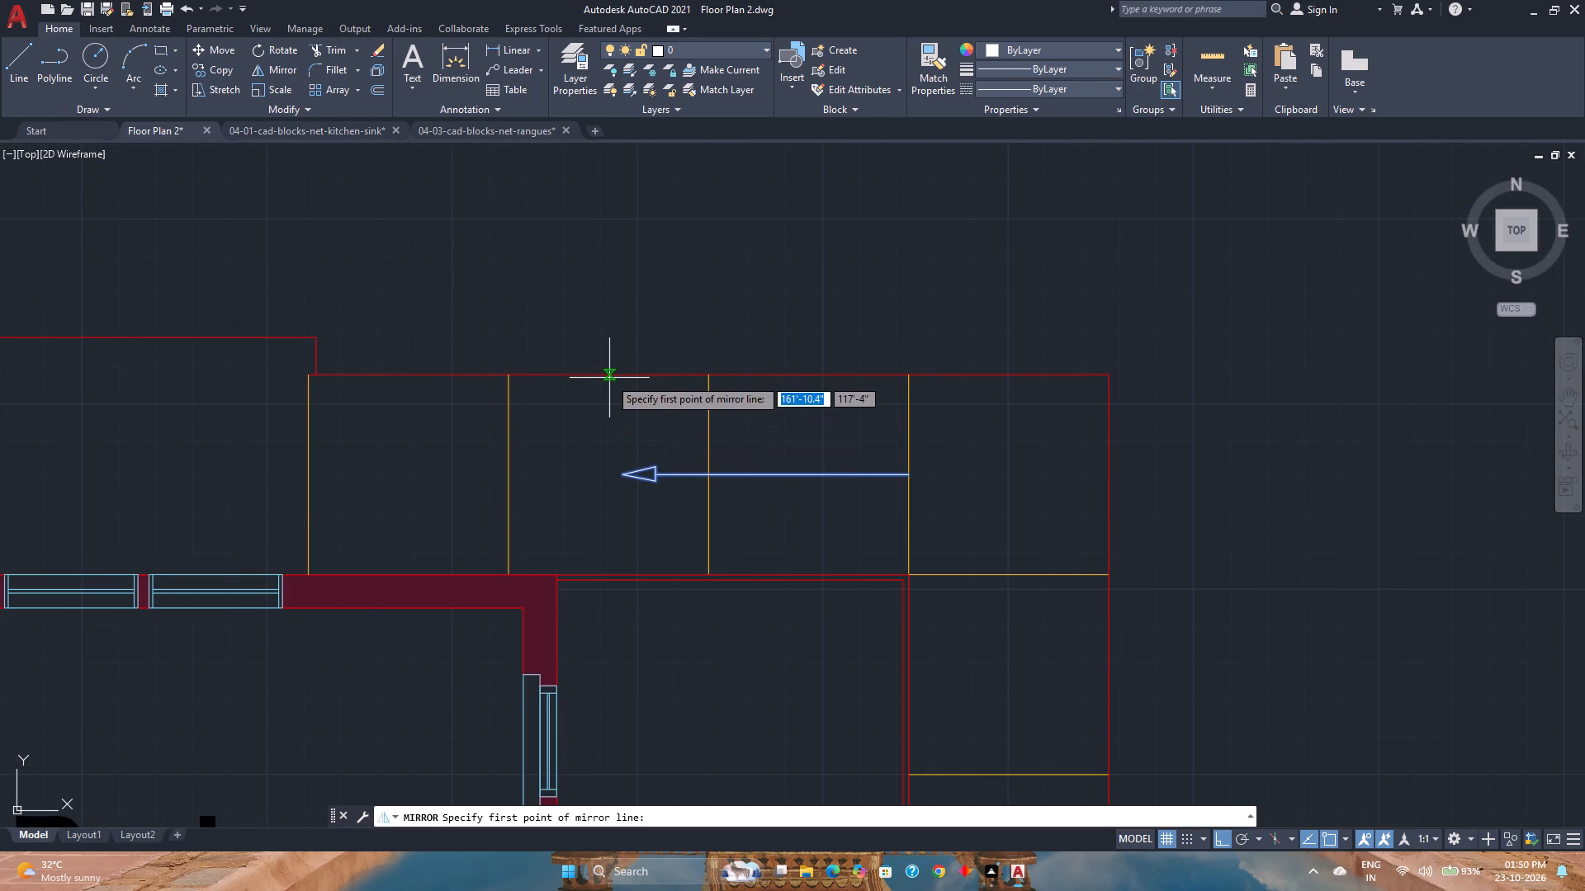
{"action": "left_click", "coordinate": [606, 527]}
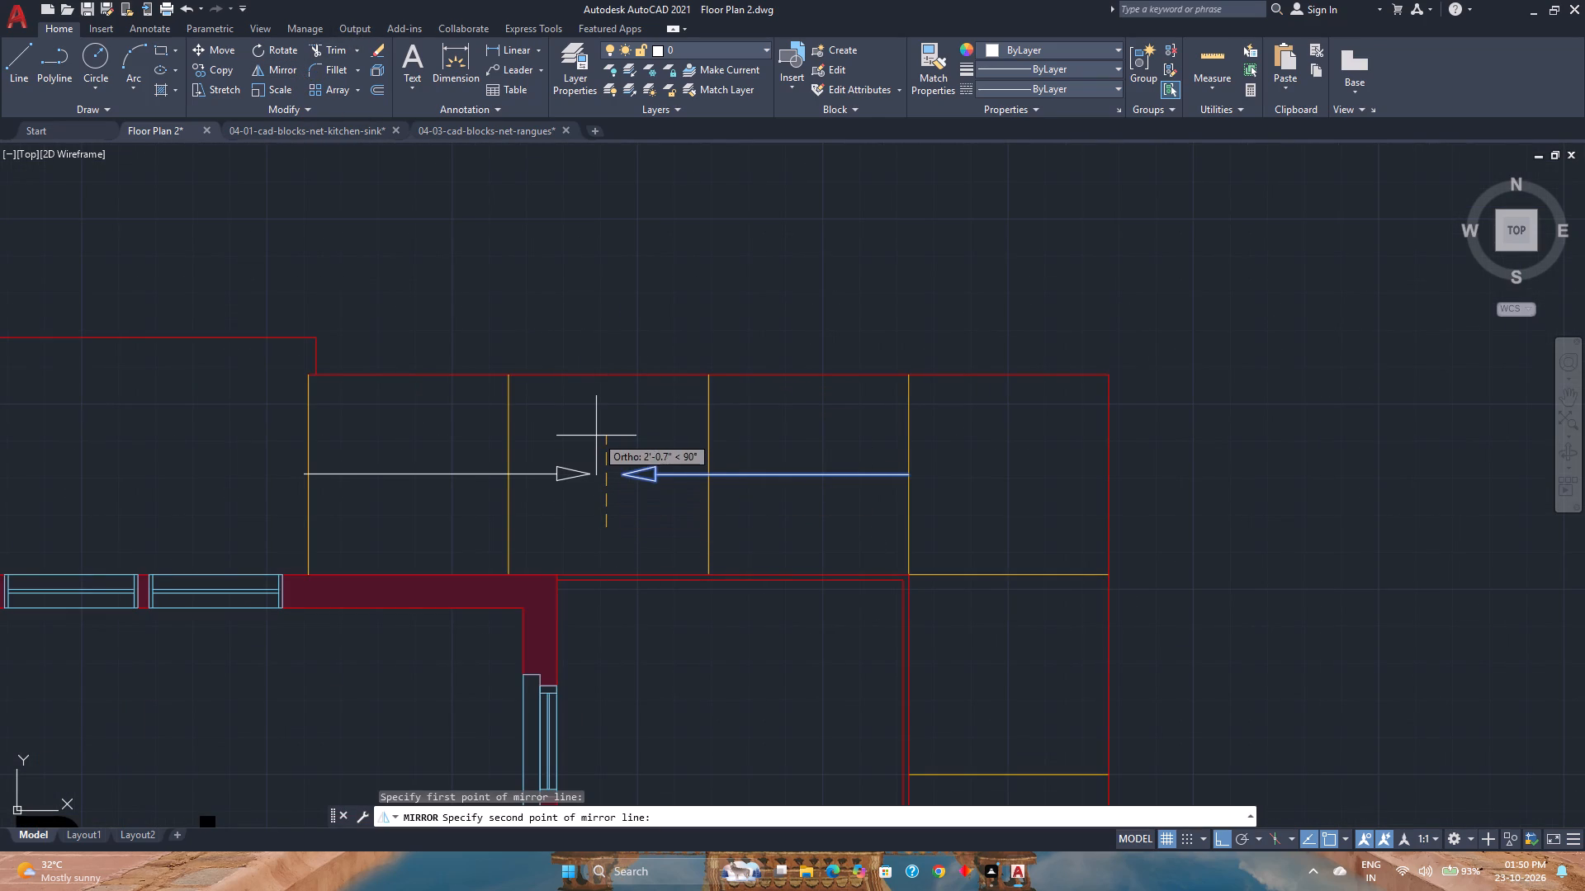
{"action": "left_click", "coordinate": [596, 436]}
{"action": "left_click_drag", "start_coordinate": [630, 492], "coordinate": [596, 436]}
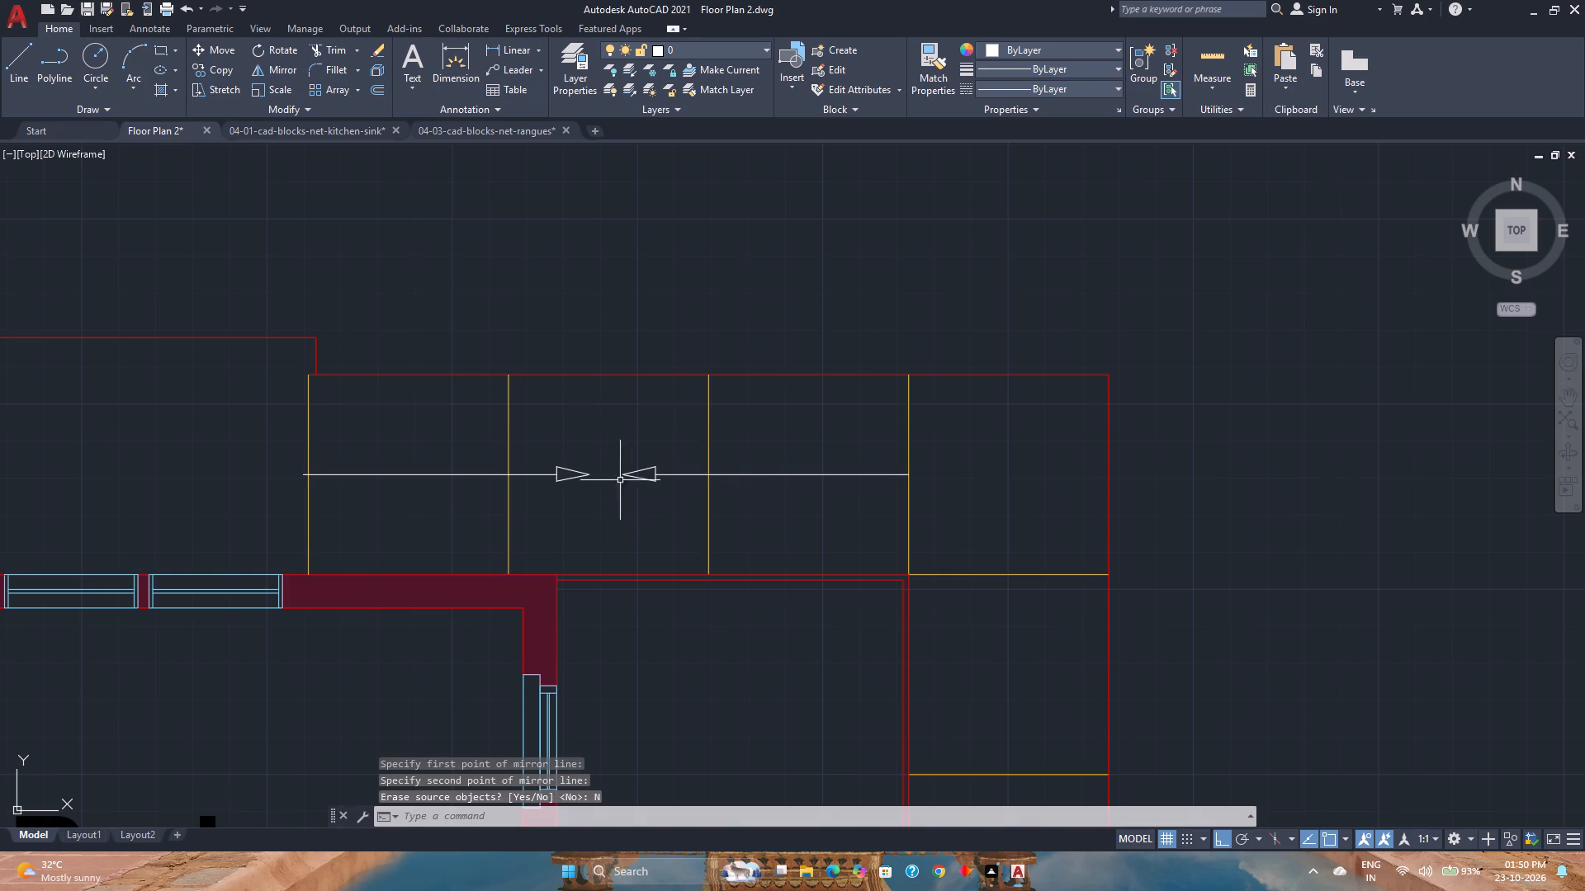
{"action": "left_click", "coordinate": [655, 504]}
{"action": "left_click", "coordinate": [626, 460]}
{"action": "key", "text": "Delete"}
Move the east-pointing arrow slightly west so its tail starts just before the first tread line.
{"action": "left_click", "coordinate": [622, 478]}
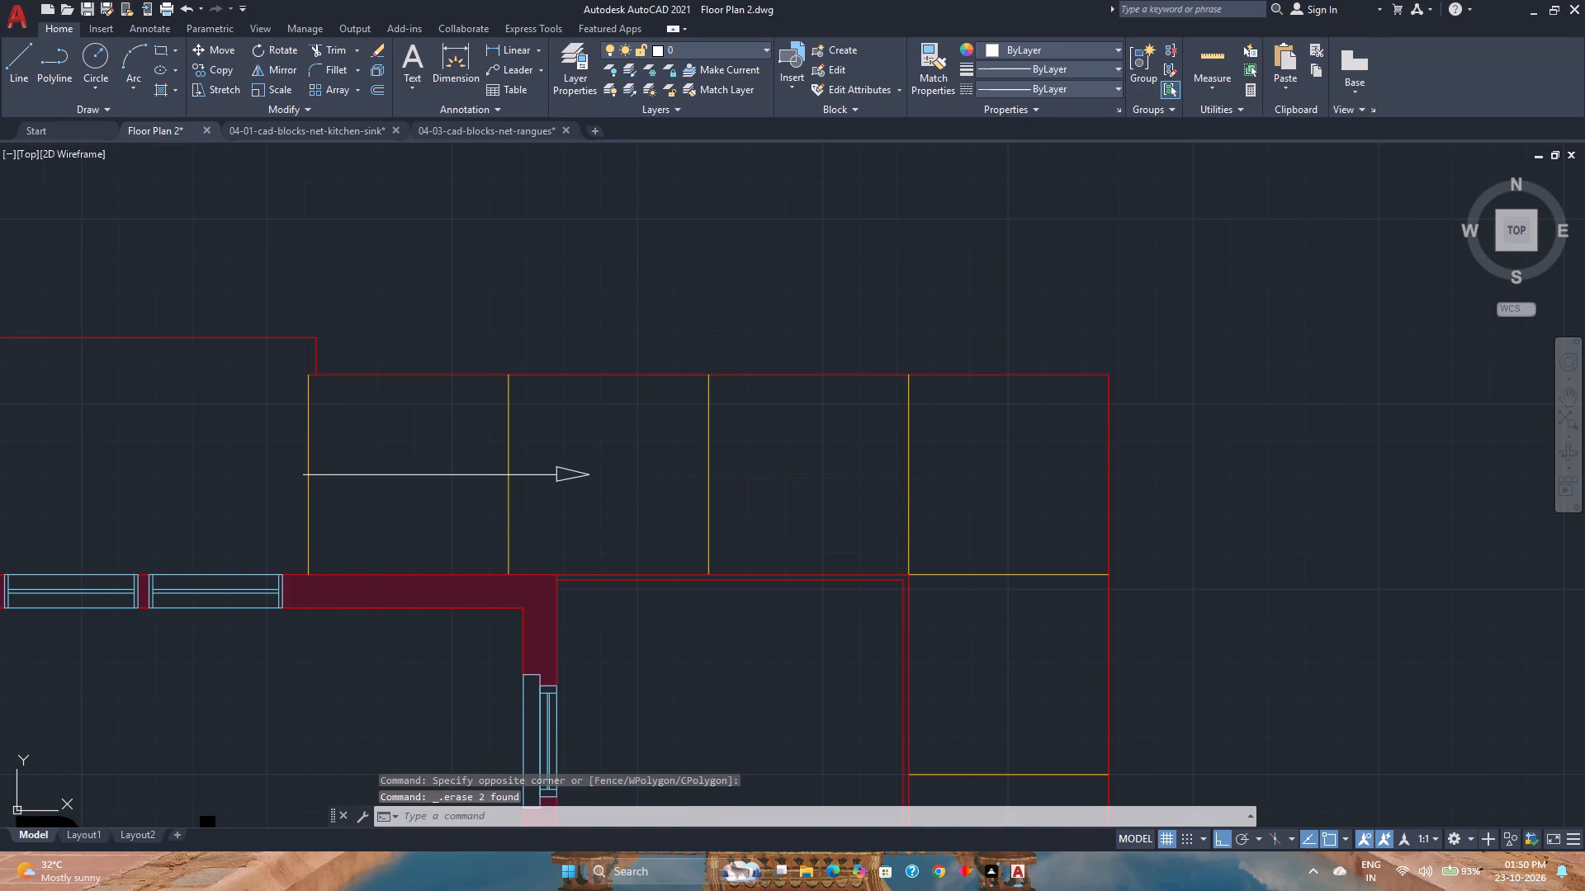
{"action": "left_click", "coordinate": [556, 453]}
{"action": "key", "text": "m"}
{"action": "key", "text": "Return"}
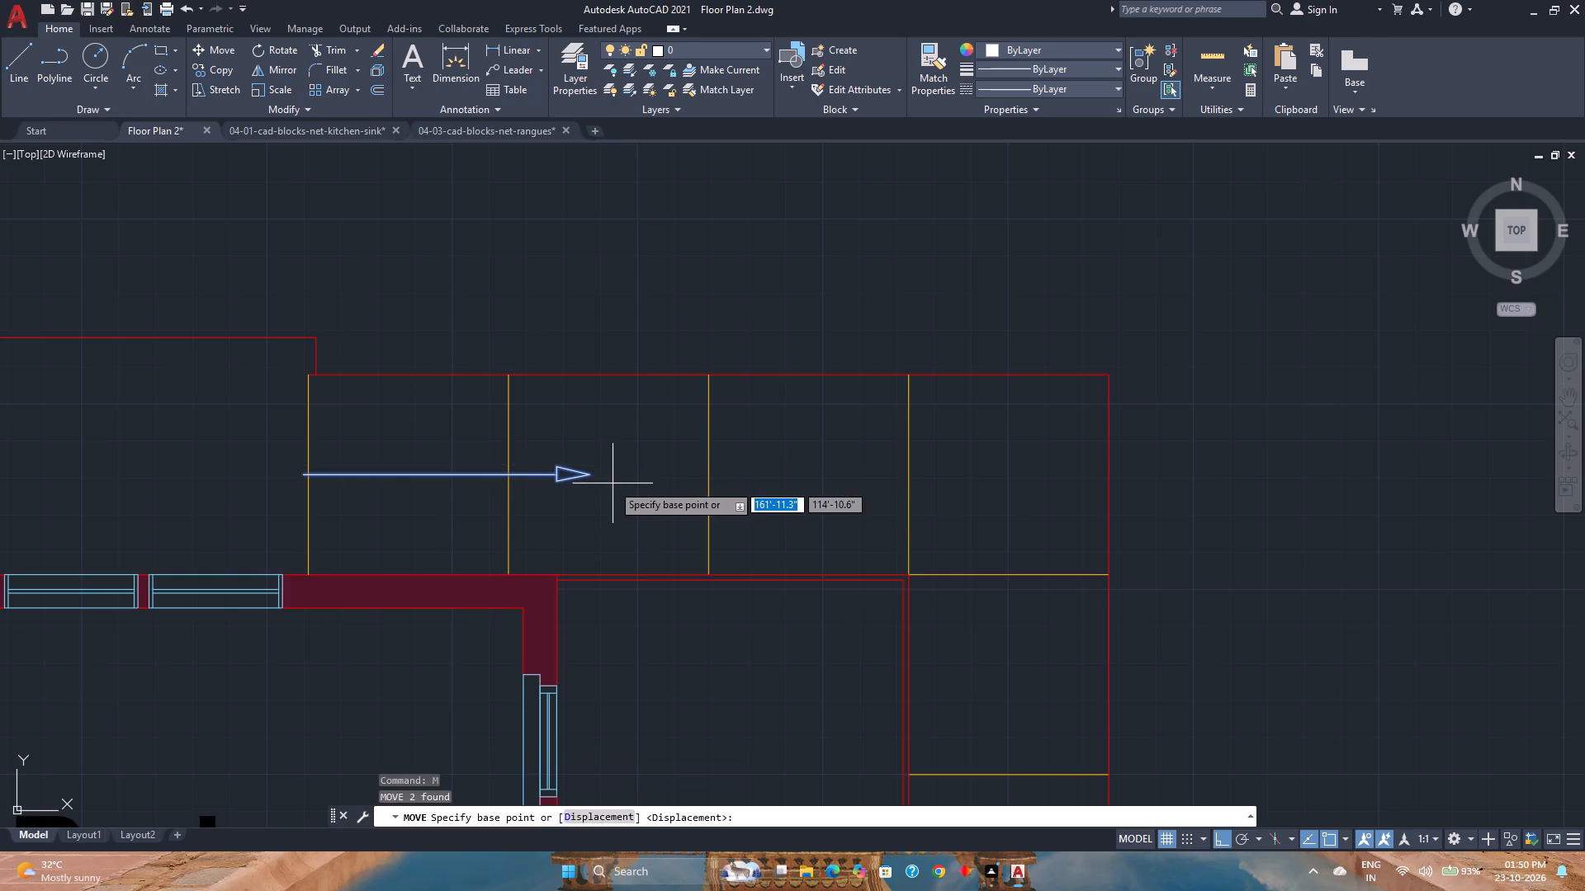
{"action": "left_click", "coordinate": [594, 474]}
{"action": "left_click", "coordinate": [561, 473]}
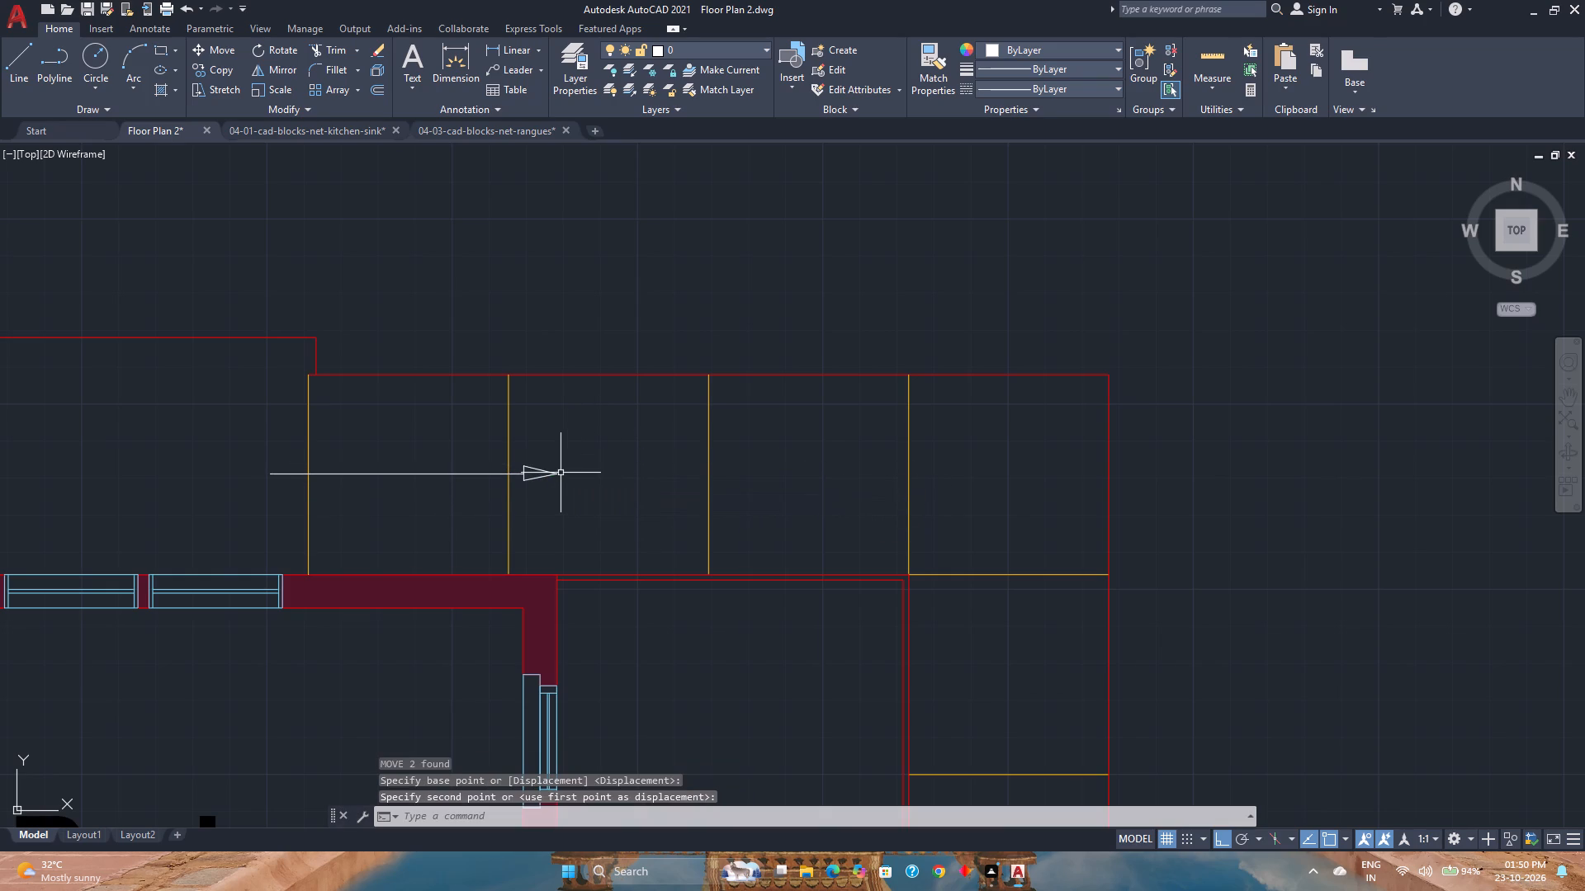
Copy the east-pointing arrow to the exterior stairs beside Storage, with its tail end at the middle of the northernmost tread line.
{"action": "left_click", "coordinate": [442, 474]}
{"action": "left_click", "coordinate": [224, 67]}
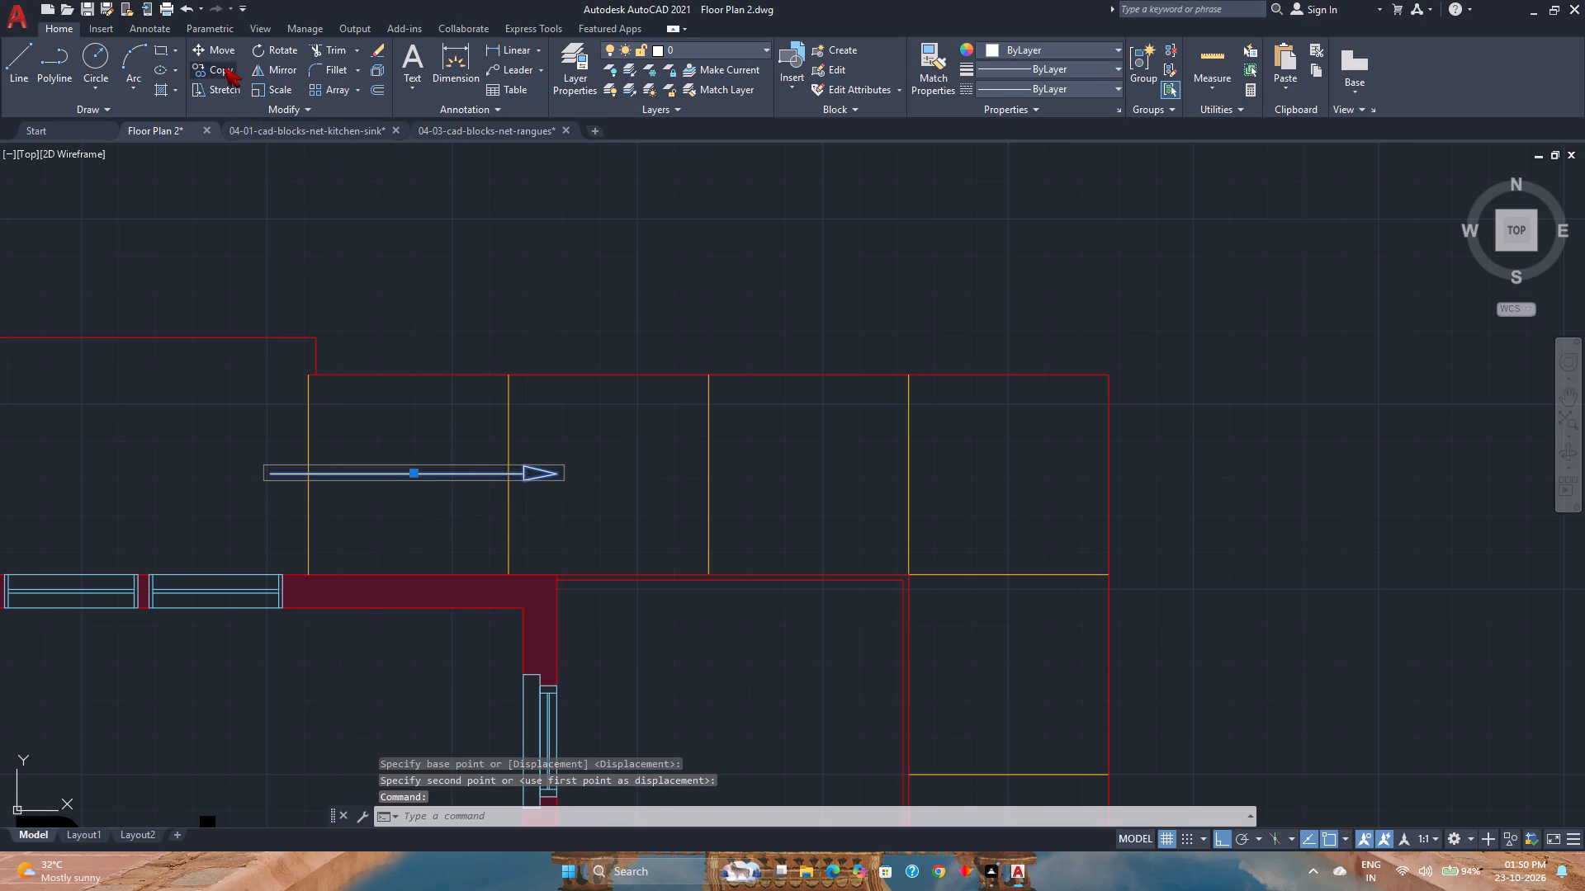
{"action": "left_click", "coordinate": [267, 477]}
{"action": "scroll", "coordinate": [258, 461], "scroll_direction": "down", "scroll_amount": 2}
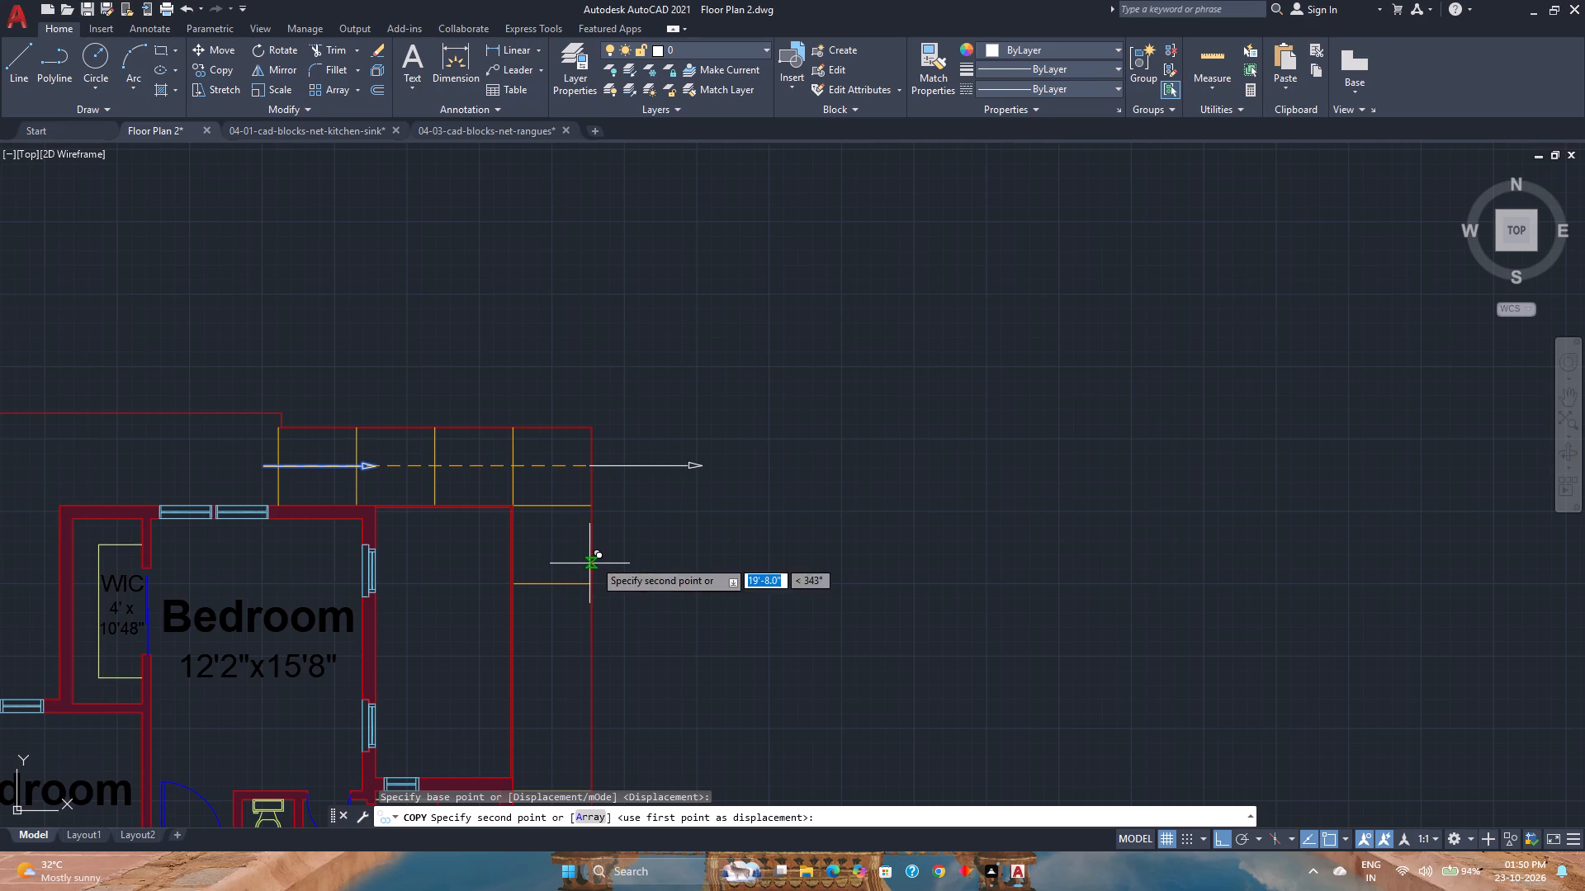
{"action": "middle_click_drag", "start_coordinate": [607, 576], "coordinate": [583, 424]}
{"action": "middle_click", "coordinate": [583, 424]}
{"action": "middle_click_drag", "start_coordinate": [540, 644], "coordinate": [548, 540]}
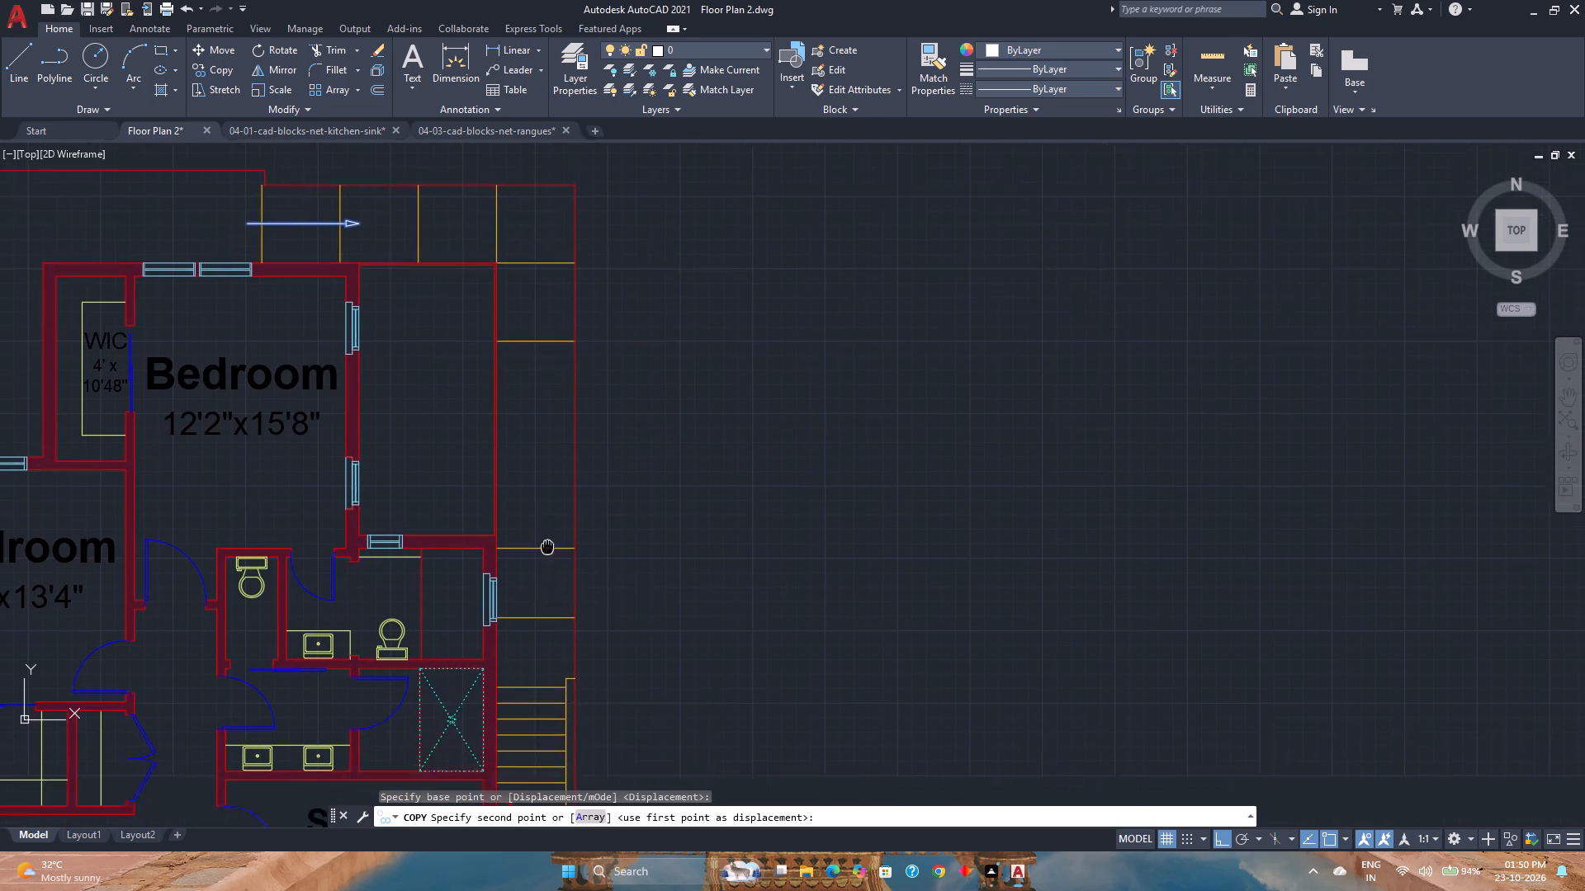
{"action": "middle_click_drag", "start_coordinate": [548, 540], "coordinate": [553, 469]}
{"action": "middle_click", "coordinate": [553, 469]}
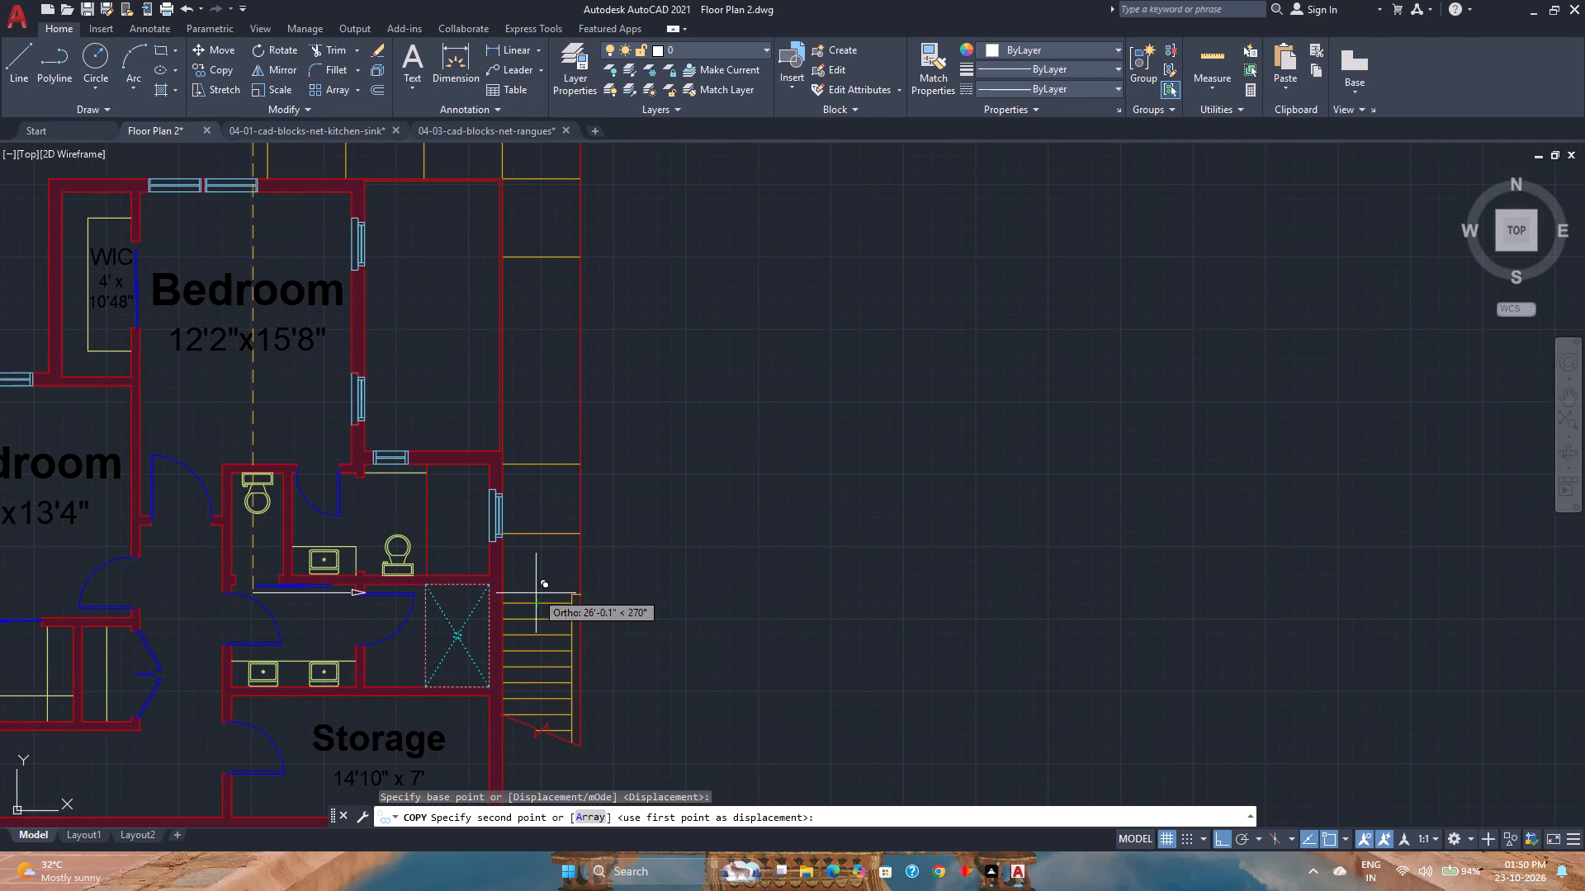
{"action": "left_click", "coordinate": [536, 585]}
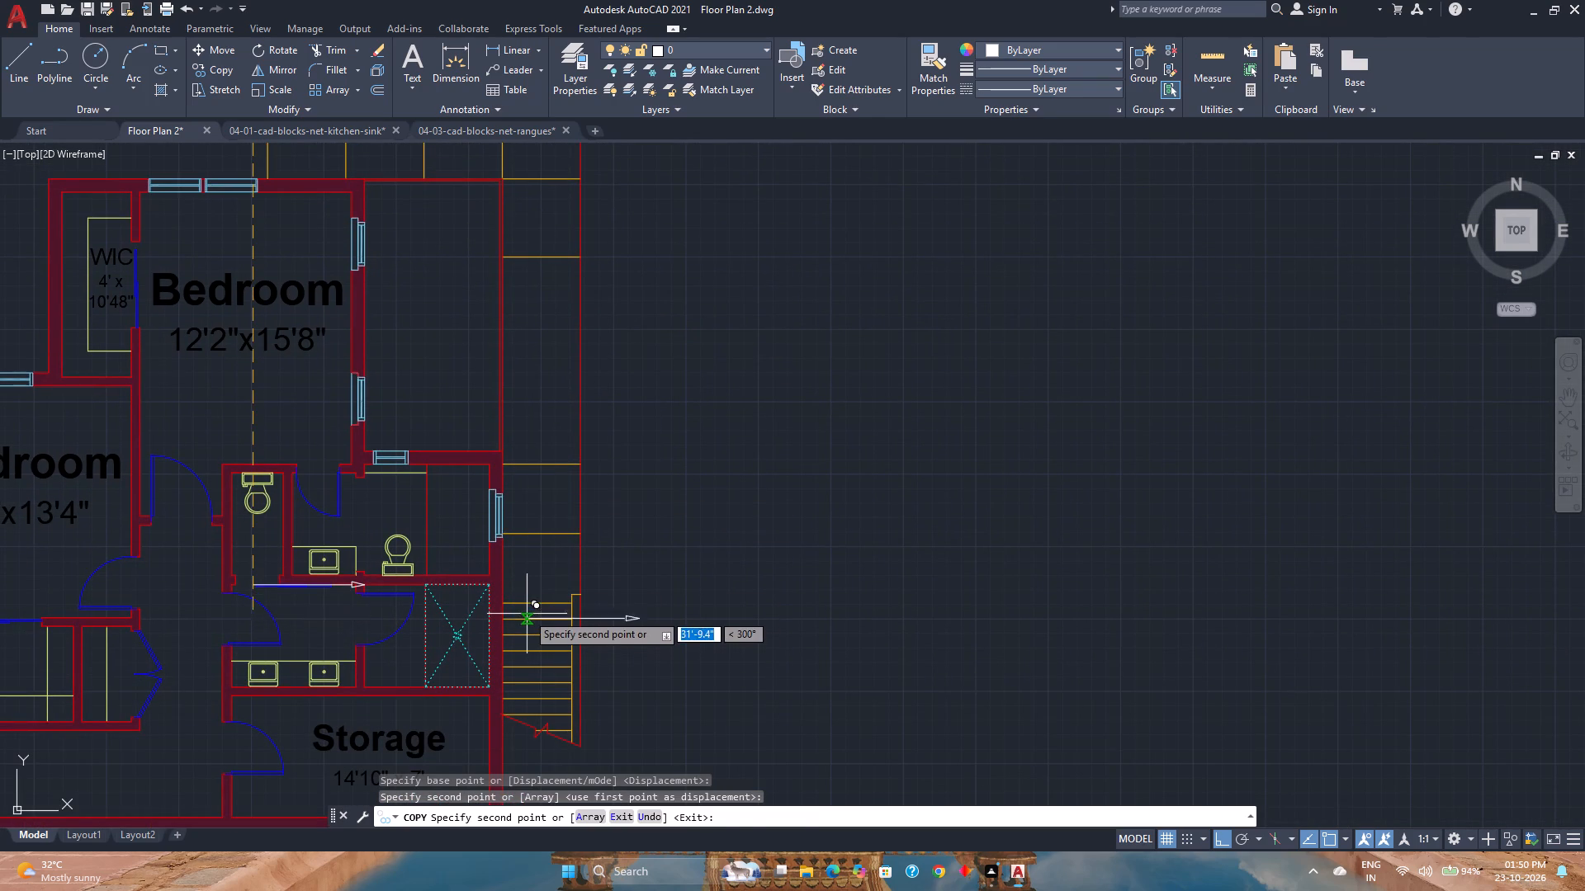
{"action": "key", "text": "ctrl+z"}
{"action": "scroll", "coordinate": [603, 592], "scroll_direction": "down", "scroll_amount": 5}
{"action": "middle_click_drag", "start_coordinate": [642, 677], "coordinate": [655, 563]}
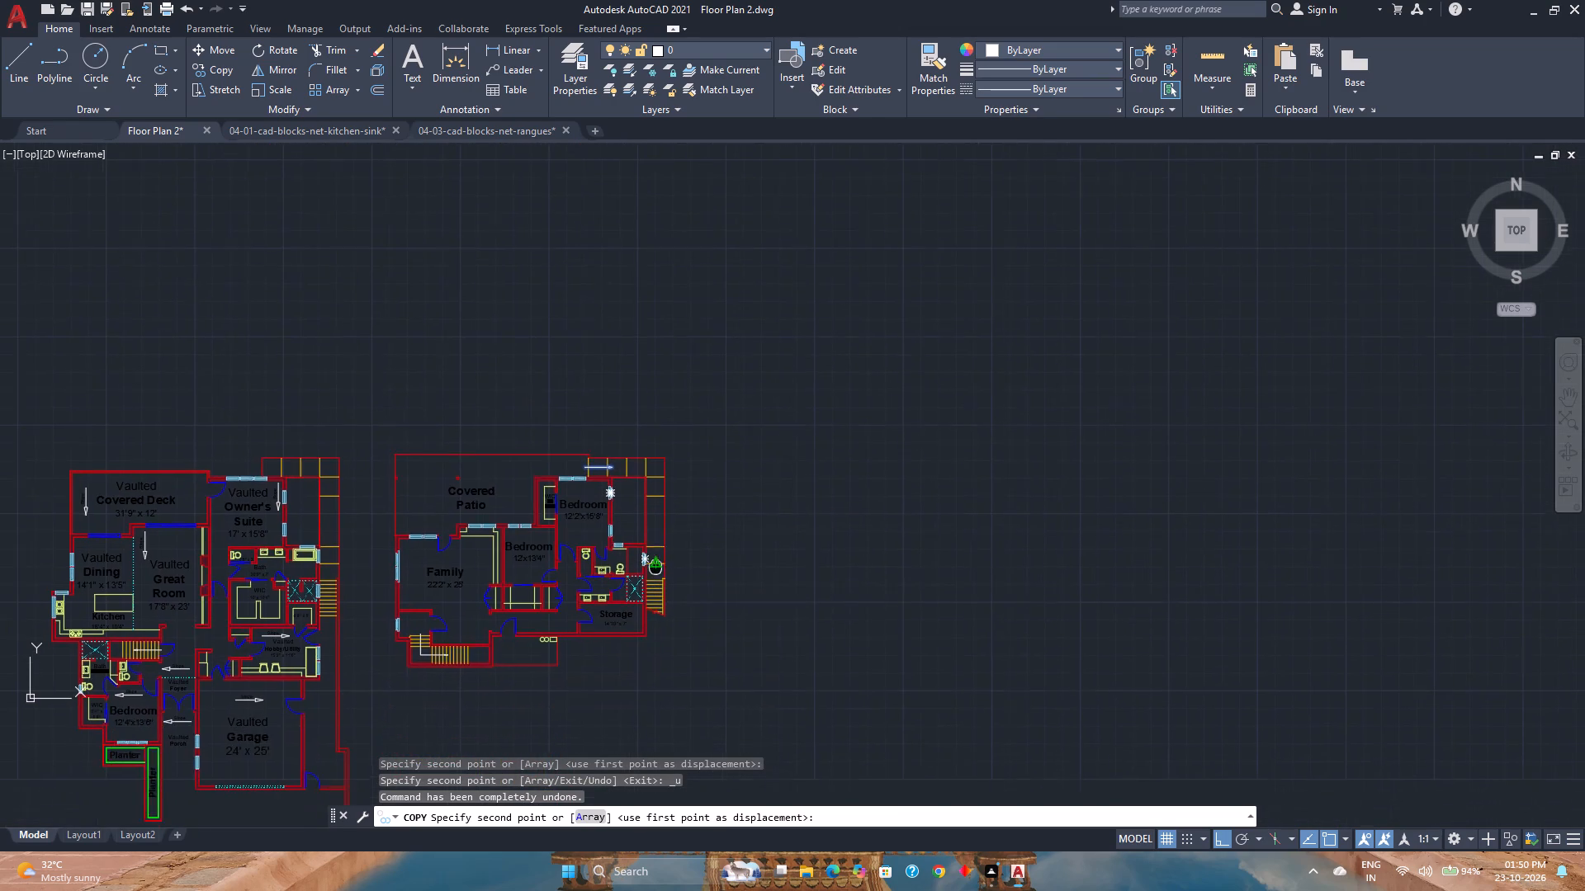
{"action": "middle_click_drag", "start_coordinate": [655, 563], "coordinate": [656, 563]}
{"action": "middle_click", "coordinate": [656, 563]}
{"action": "scroll", "coordinate": [674, 583], "scroll_direction": "up", "scroll_amount": 3}
{"action": "left_click", "coordinate": [628, 573]}
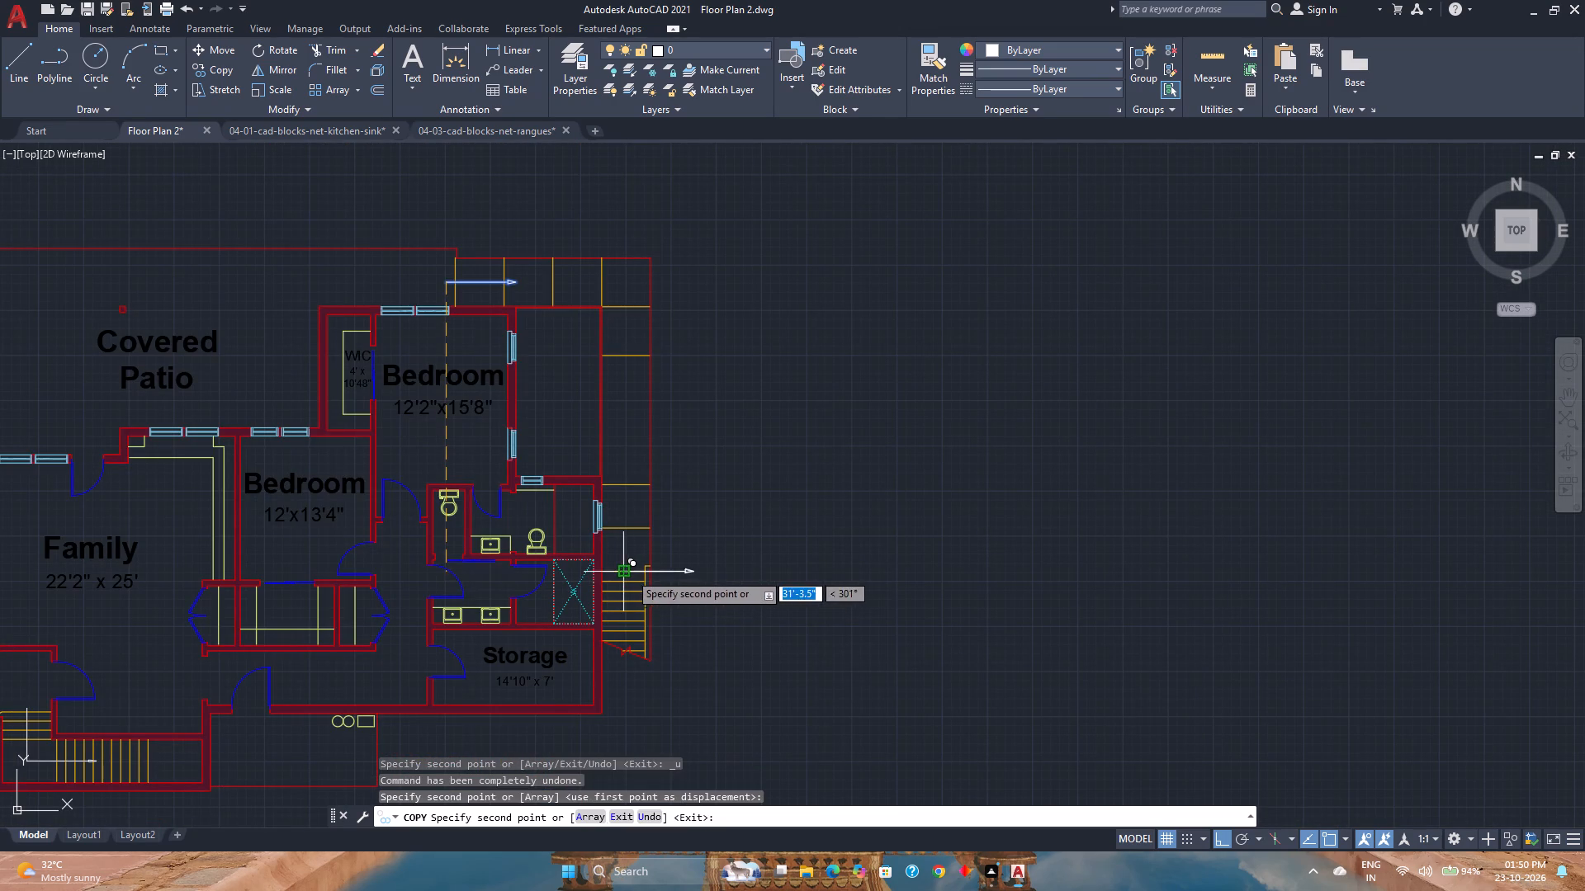
{"action": "key", "text": "Escape"}
Rotate the arrow beside Storage about its tail end so that it points south down the stairs.
{"action": "left_click", "coordinate": [675, 581]}
{"action": "left_click", "coordinate": [675, 574]}
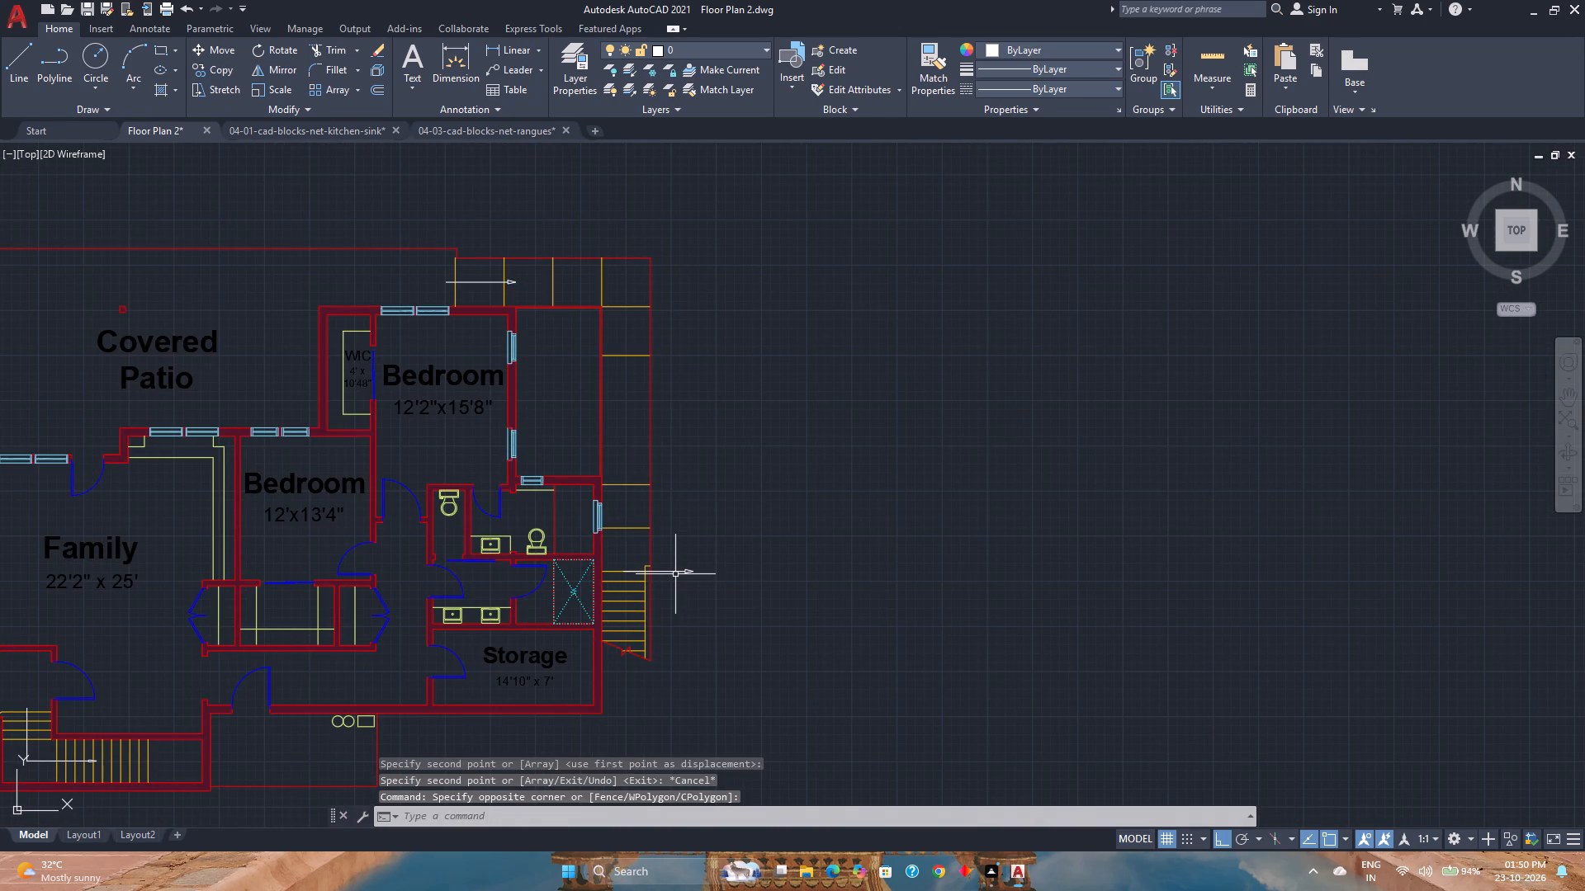
{"action": "left_click", "coordinate": [678, 581]}
{"action": "left_click", "coordinate": [675, 569]}
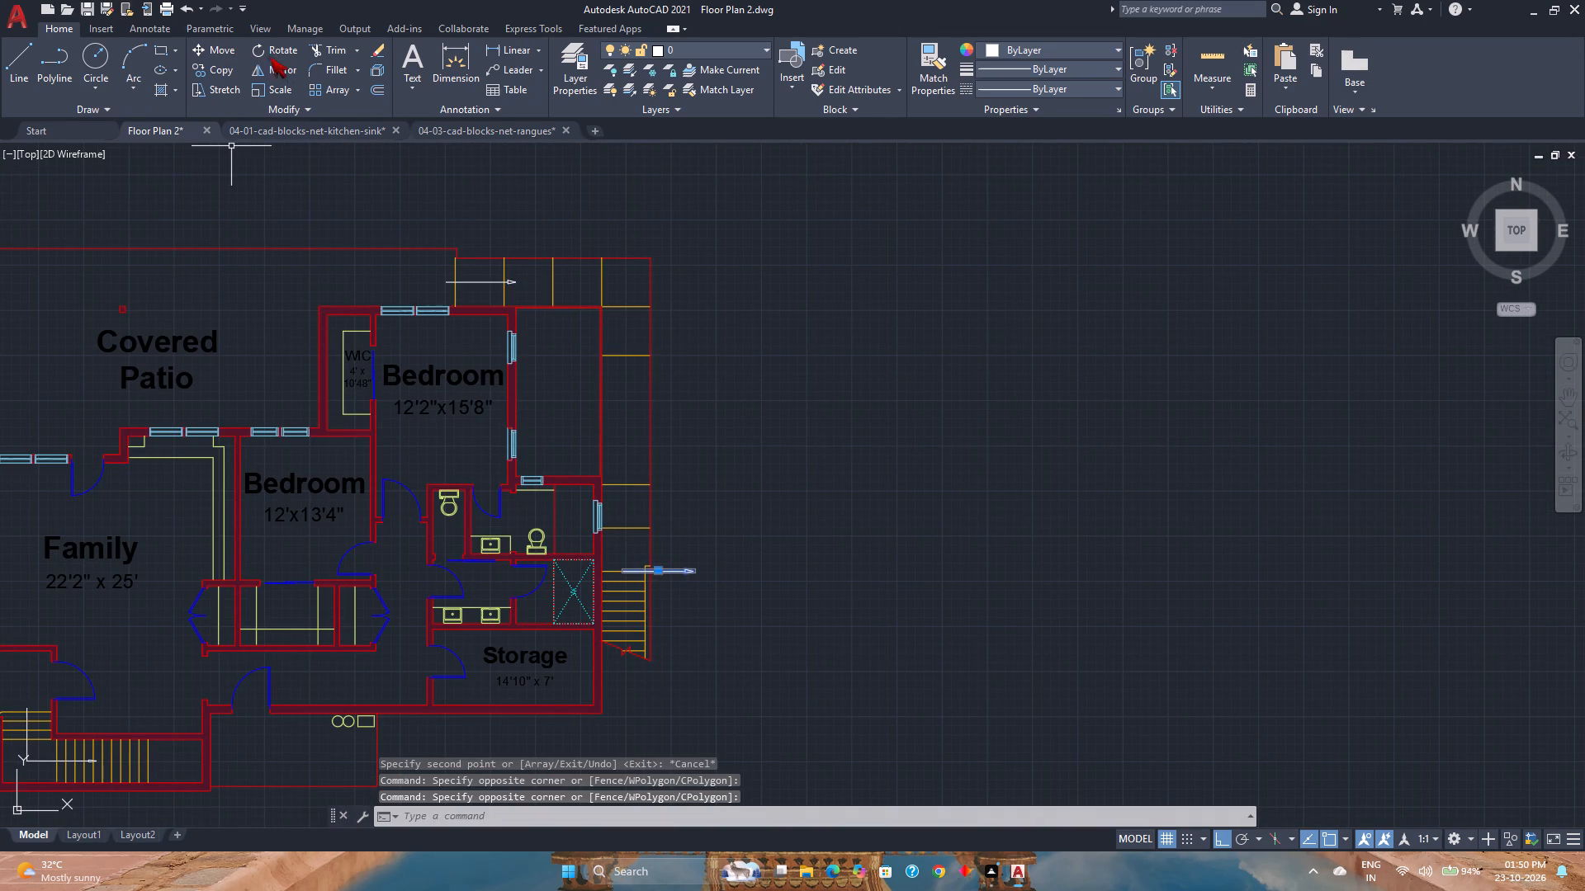
{"action": "left_click", "coordinate": [279, 57]}
{"action": "scroll", "coordinate": [635, 643], "scroll_direction": "up", "scroll_amount": 3}
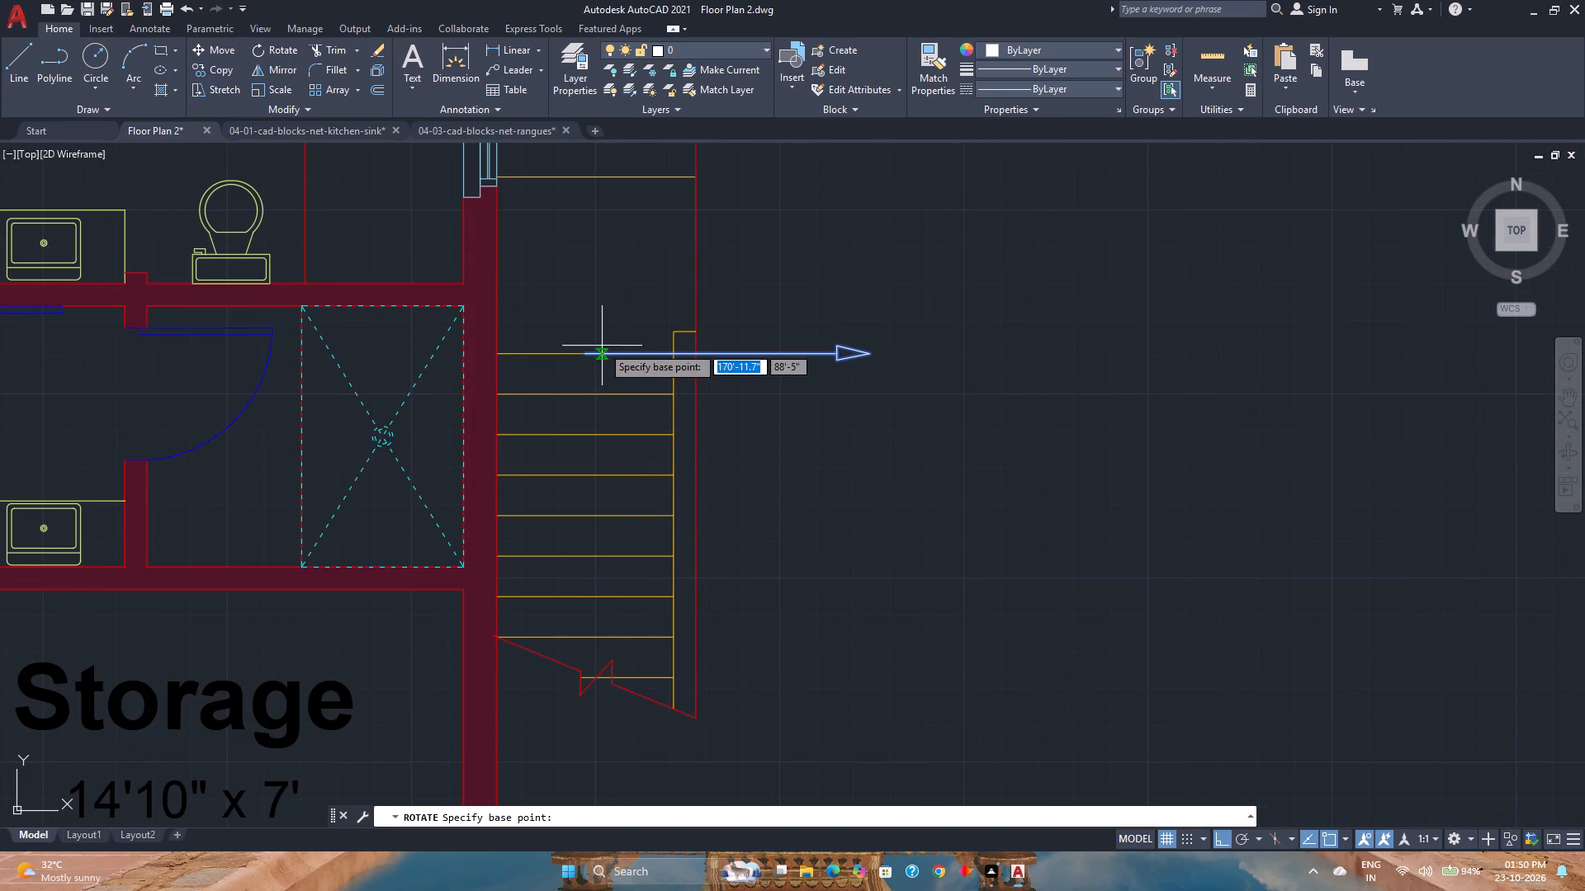
{"action": "left_click", "coordinate": [589, 349]}
{"action": "left_click", "coordinate": [593, 555]}
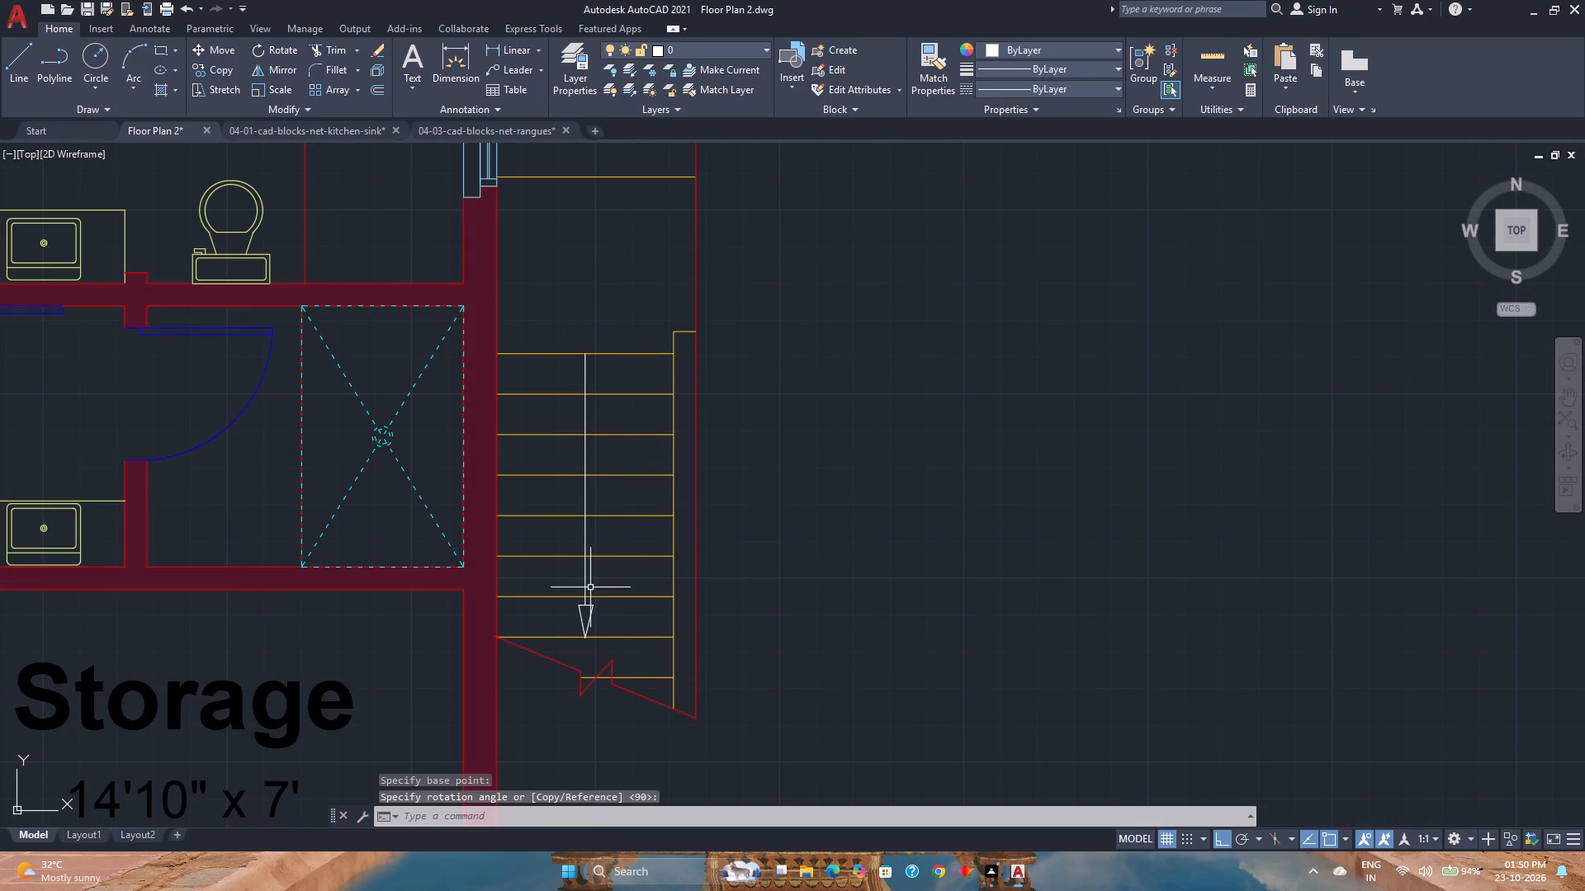
Move the south-pointing arrow beside Storage north by one tread, so its tail starts before the northernmost tread line.
{"action": "left_click", "coordinate": [590, 588]}
{"action": "left_click", "coordinate": [575, 582]}
{"action": "key", "text": "m"}
{"action": "key", "text": "Return"}
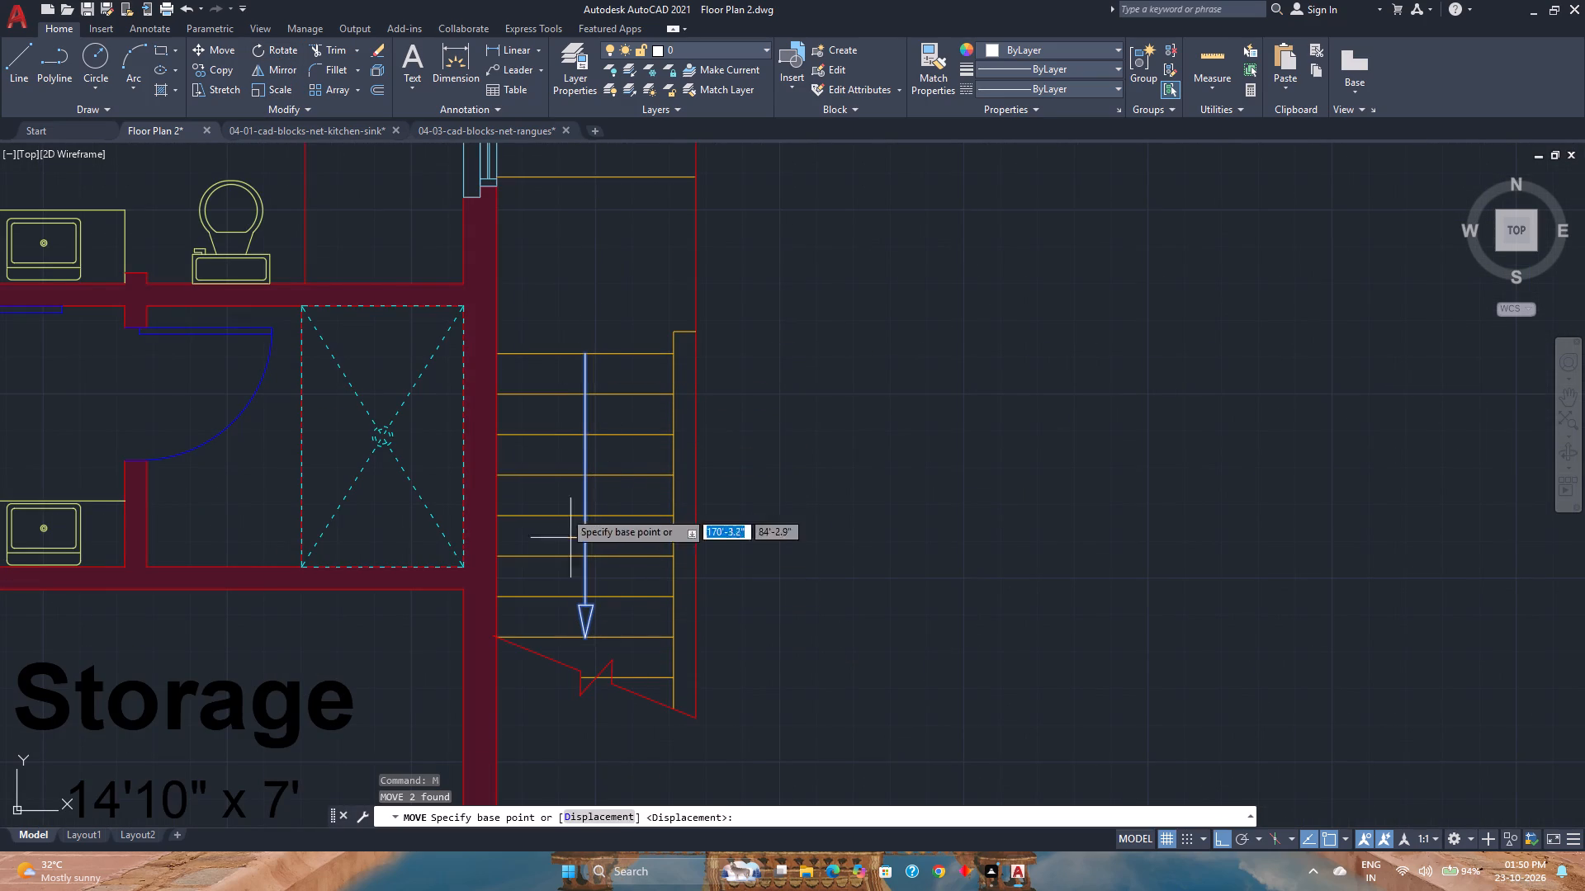
{"action": "left_click", "coordinate": [585, 394]}
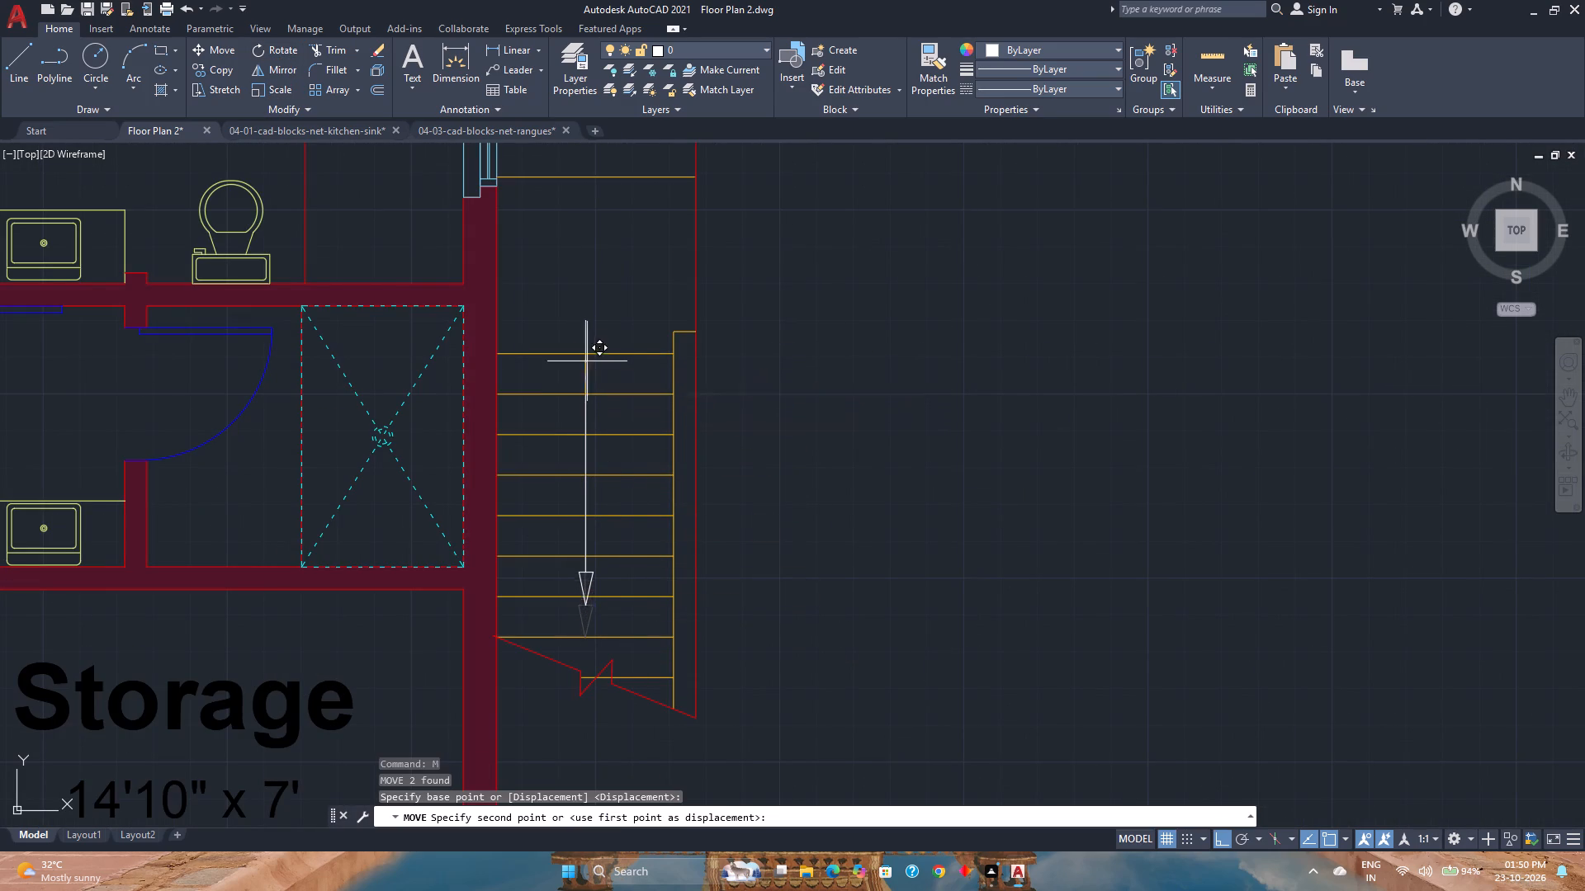
{"action": "left_click", "coordinate": [589, 355]}
Mirror the arrow beside Storage about a horizontal line just north of its tail, keeping the original, to make a north-pointing arrow.
{"action": "scroll", "coordinate": [636, 446], "scroll_direction": "down", "scroll_amount": 2}
{"action": "scroll", "coordinate": [743, 455], "scroll_direction": "down", "scroll_amount": 3}
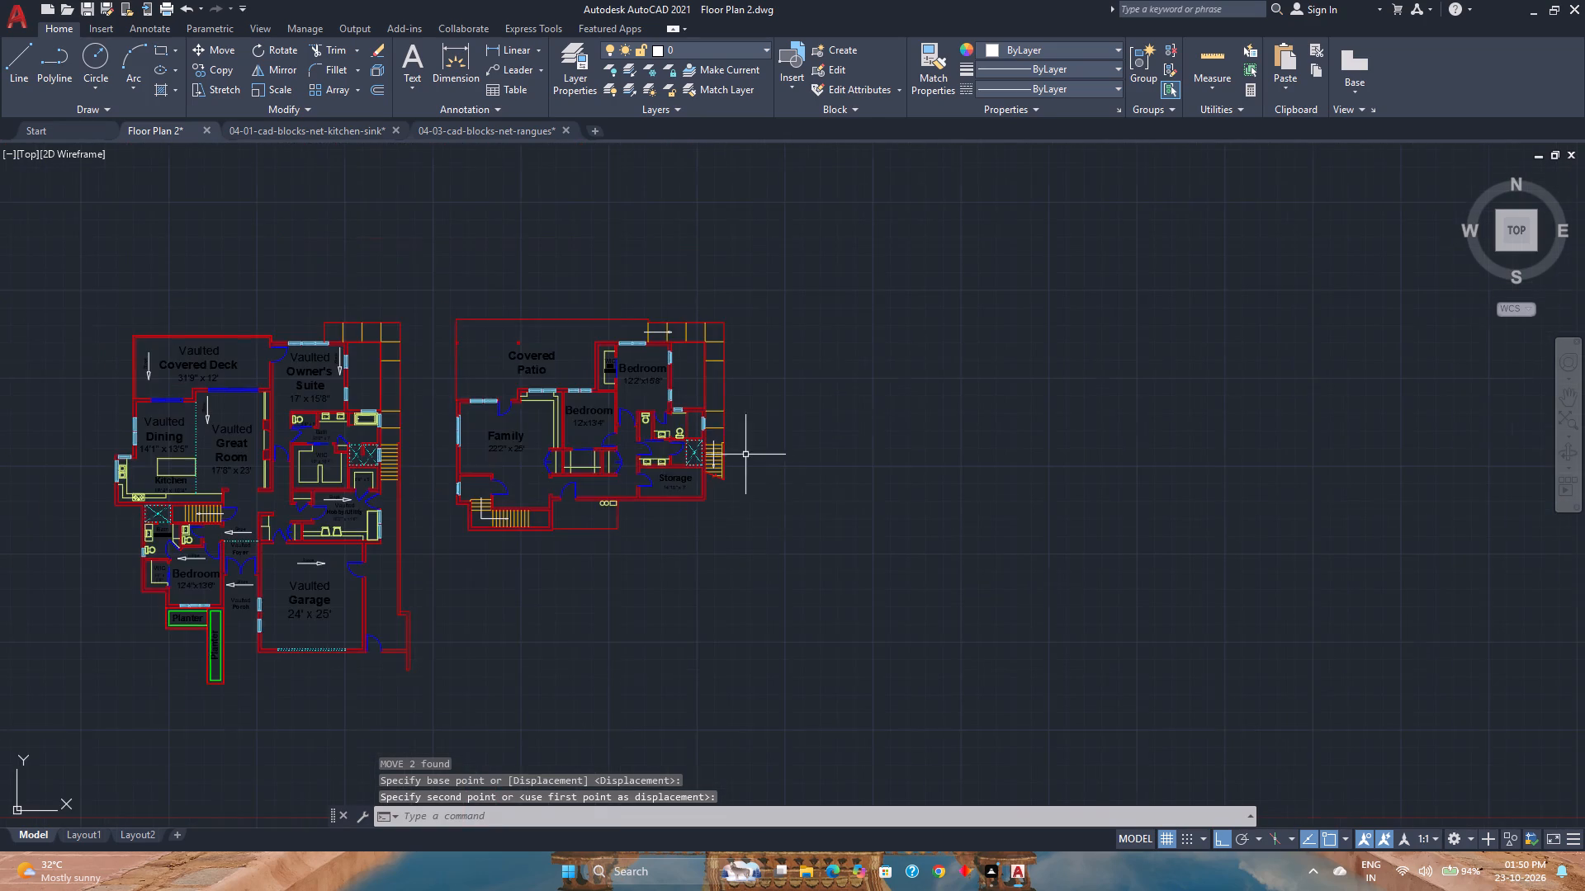
{"action": "middle_click_drag", "start_coordinate": [801, 448], "coordinate": [715, 521]}
{"action": "middle_click_drag", "start_coordinate": [335, 568], "coordinate": [520, 560]}
{"action": "middle_click", "coordinate": [520, 560]}
{"action": "scroll", "coordinate": [821, 531], "scroll_direction": "up", "scroll_amount": 2}
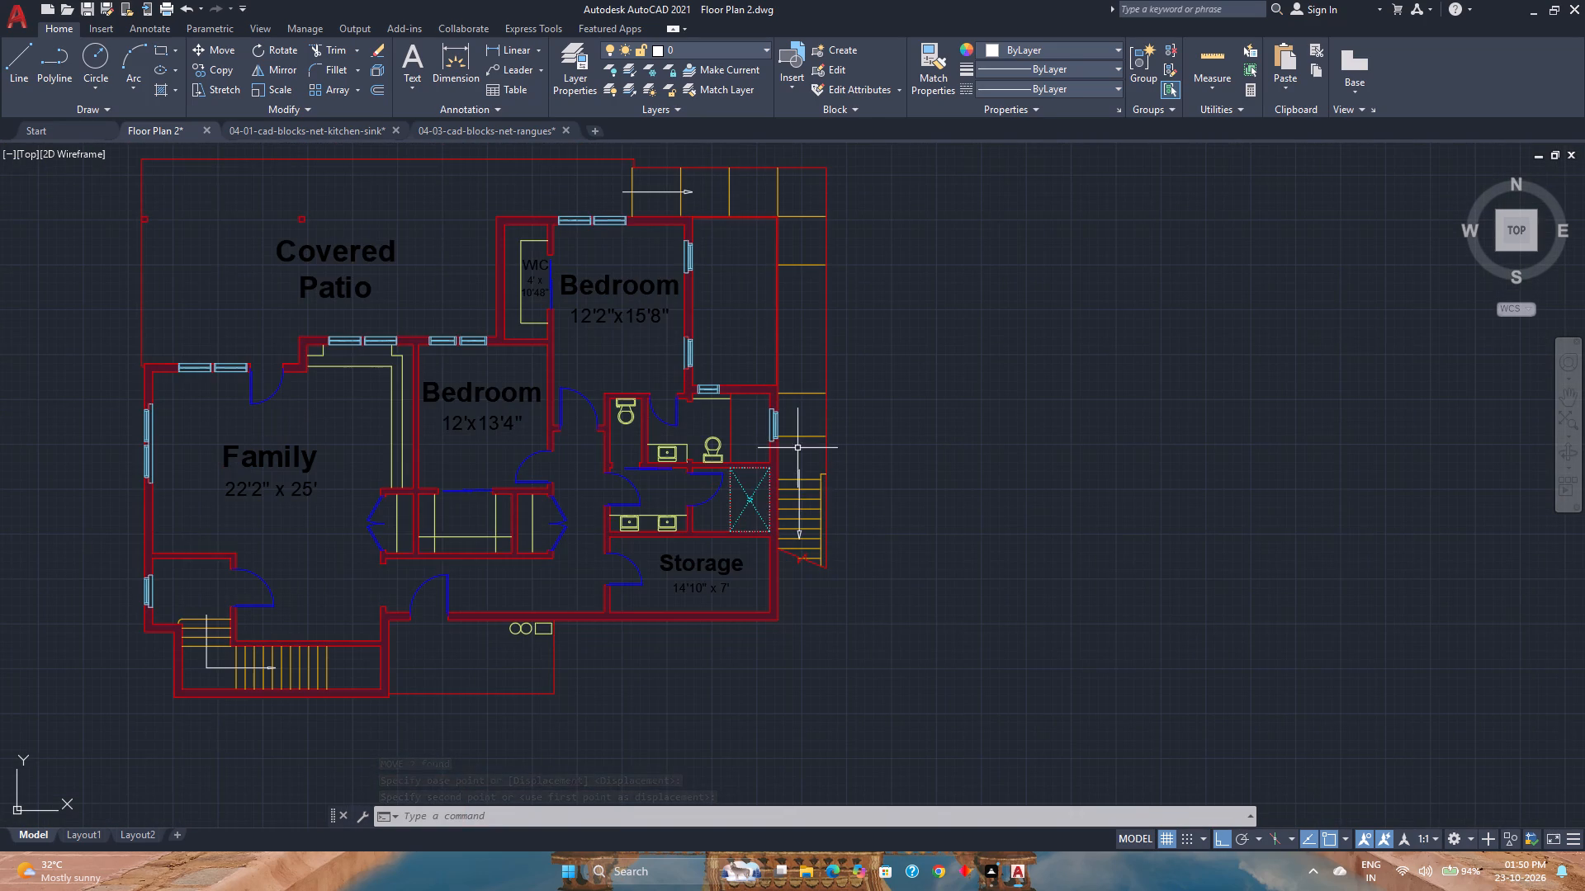
{"action": "left_click", "coordinate": [804, 469]}
{"action": "left_click", "coordinate": [795, 473]}
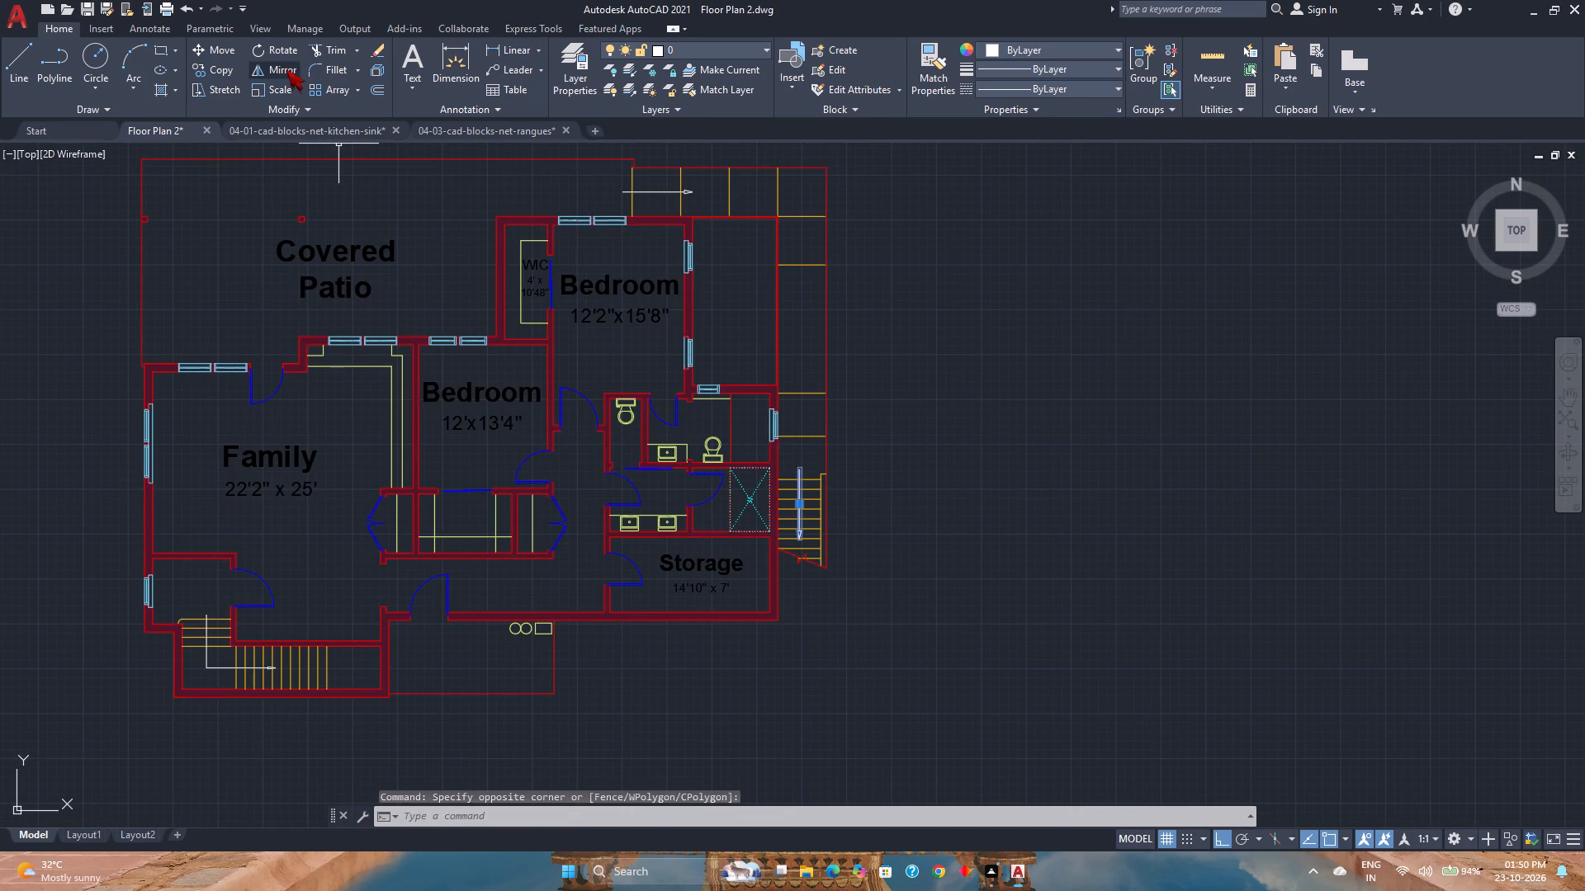
{"action": "left_click", "coordinate": [286, 69]}
{"action": "left_click", "coordinate": [789, 454]}
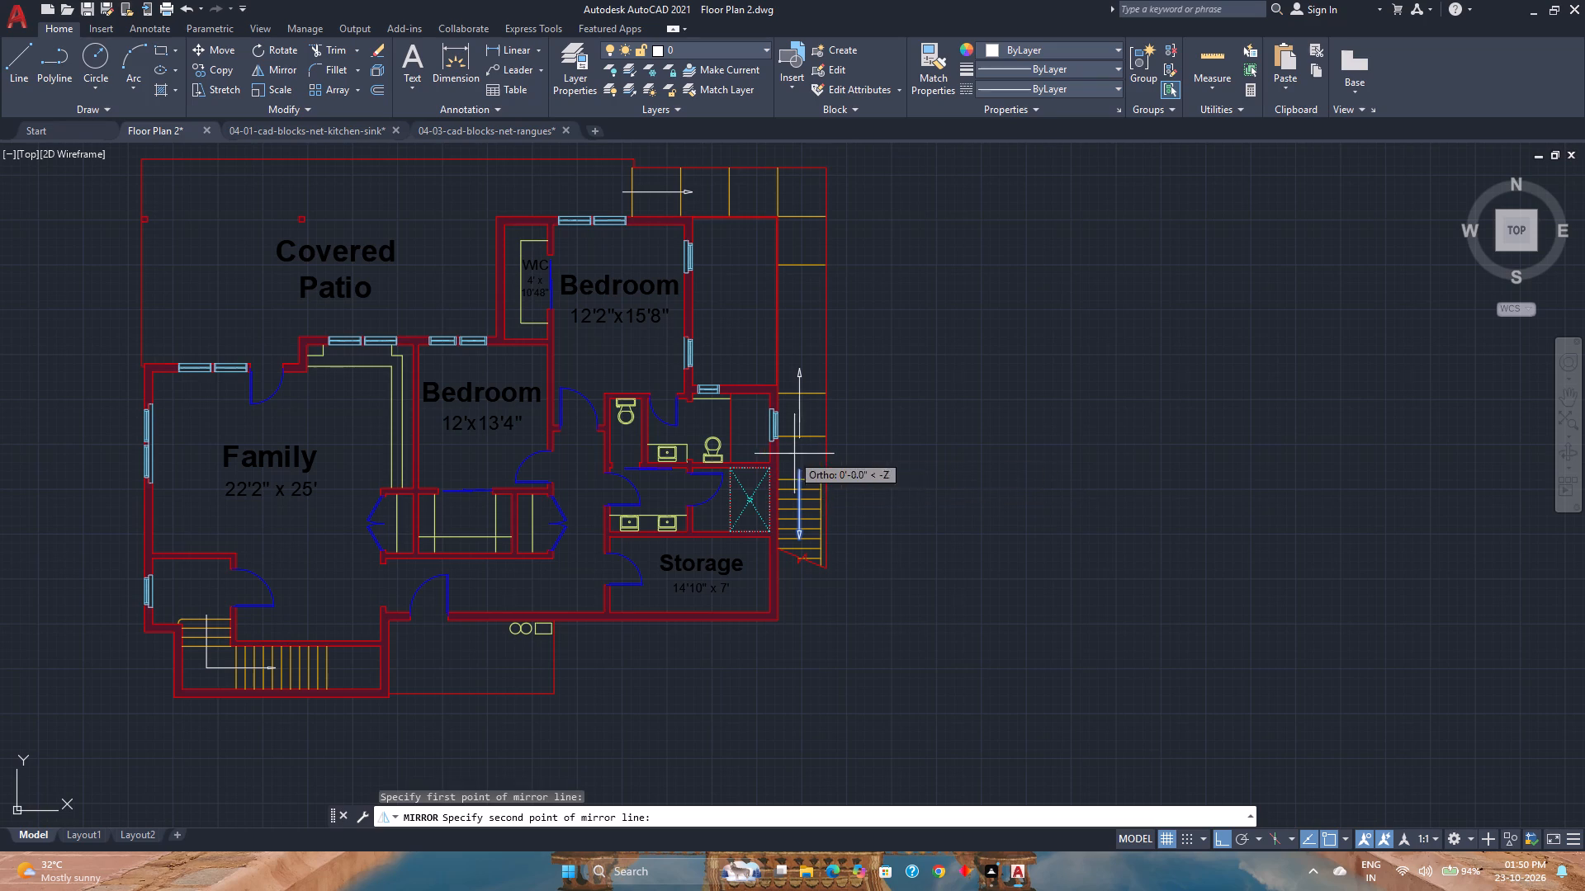
{"action": "left_click", "coordinate": [812, 454]}
{"action": "left_click_drag", "start_coordinate": [846, 510], "coordinate": [812, 454]}
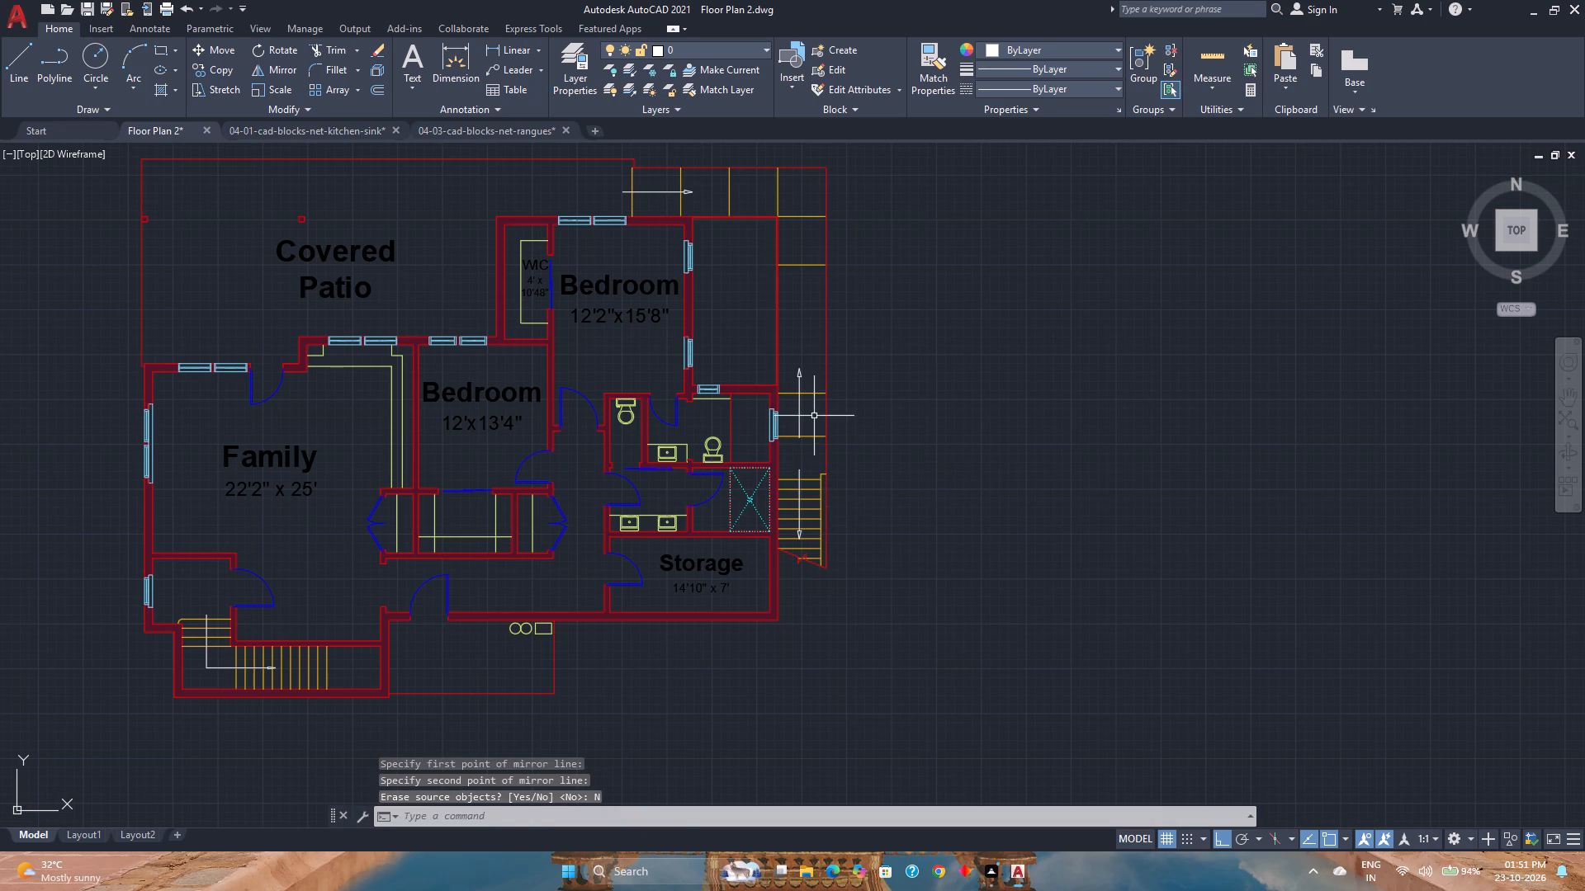
Copy the north-pointing arrow to the main plan's exterior stairs, once on the lower flight beside WIC and once on the wide steps beside Bath.
{"action": "left_click", "coordinate": [806, 412]}
{"action": "left_click", "coordinate": [798, 408]}
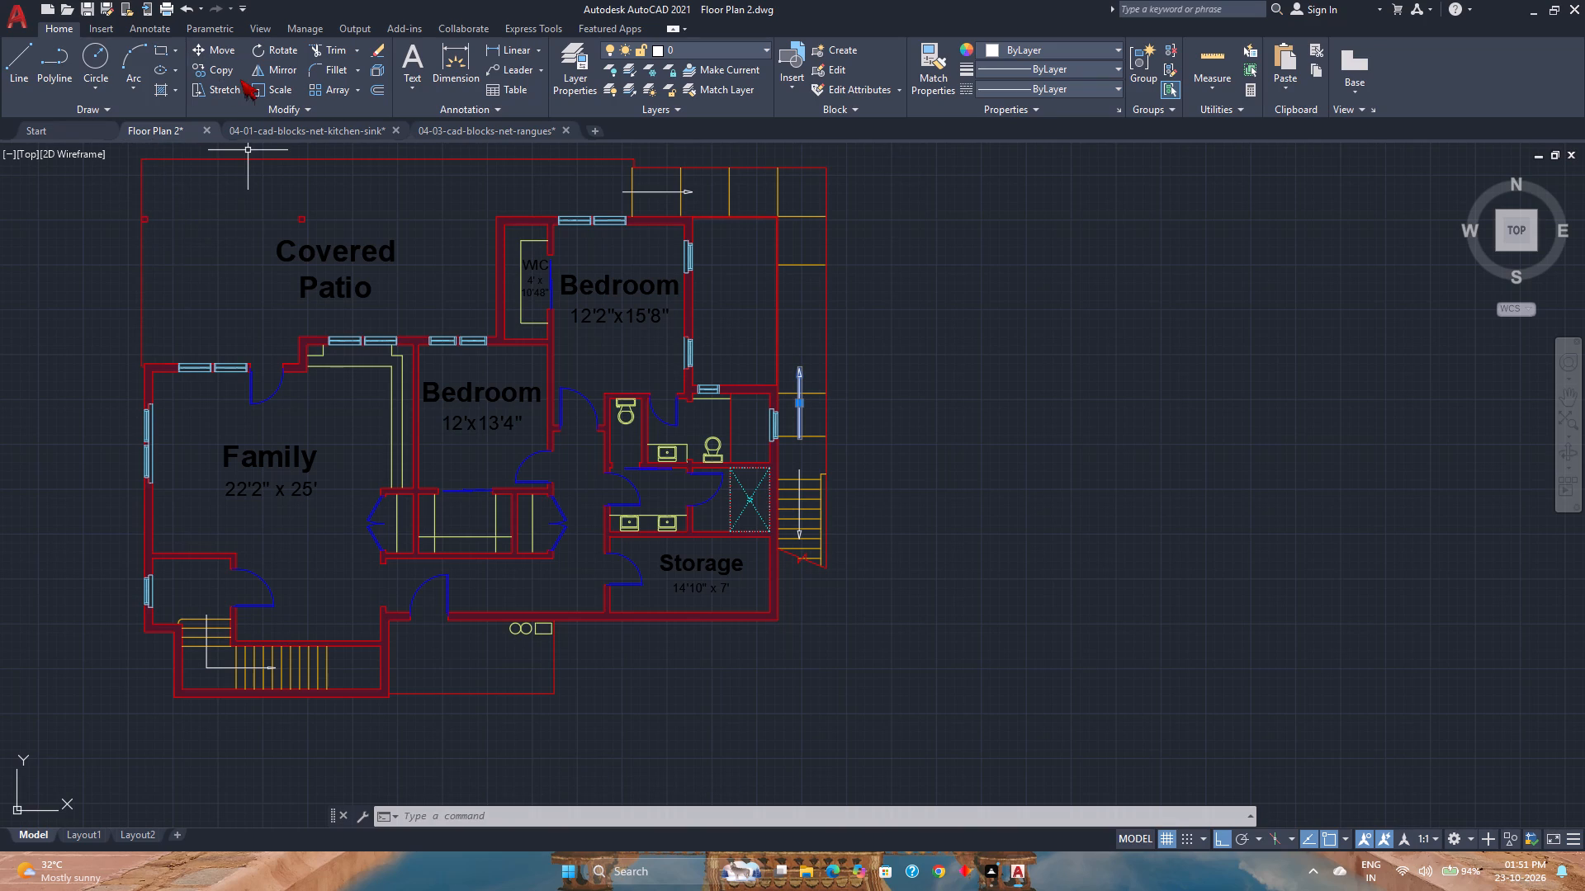
{"action": "left_click", "coordinate": [229, 73]}
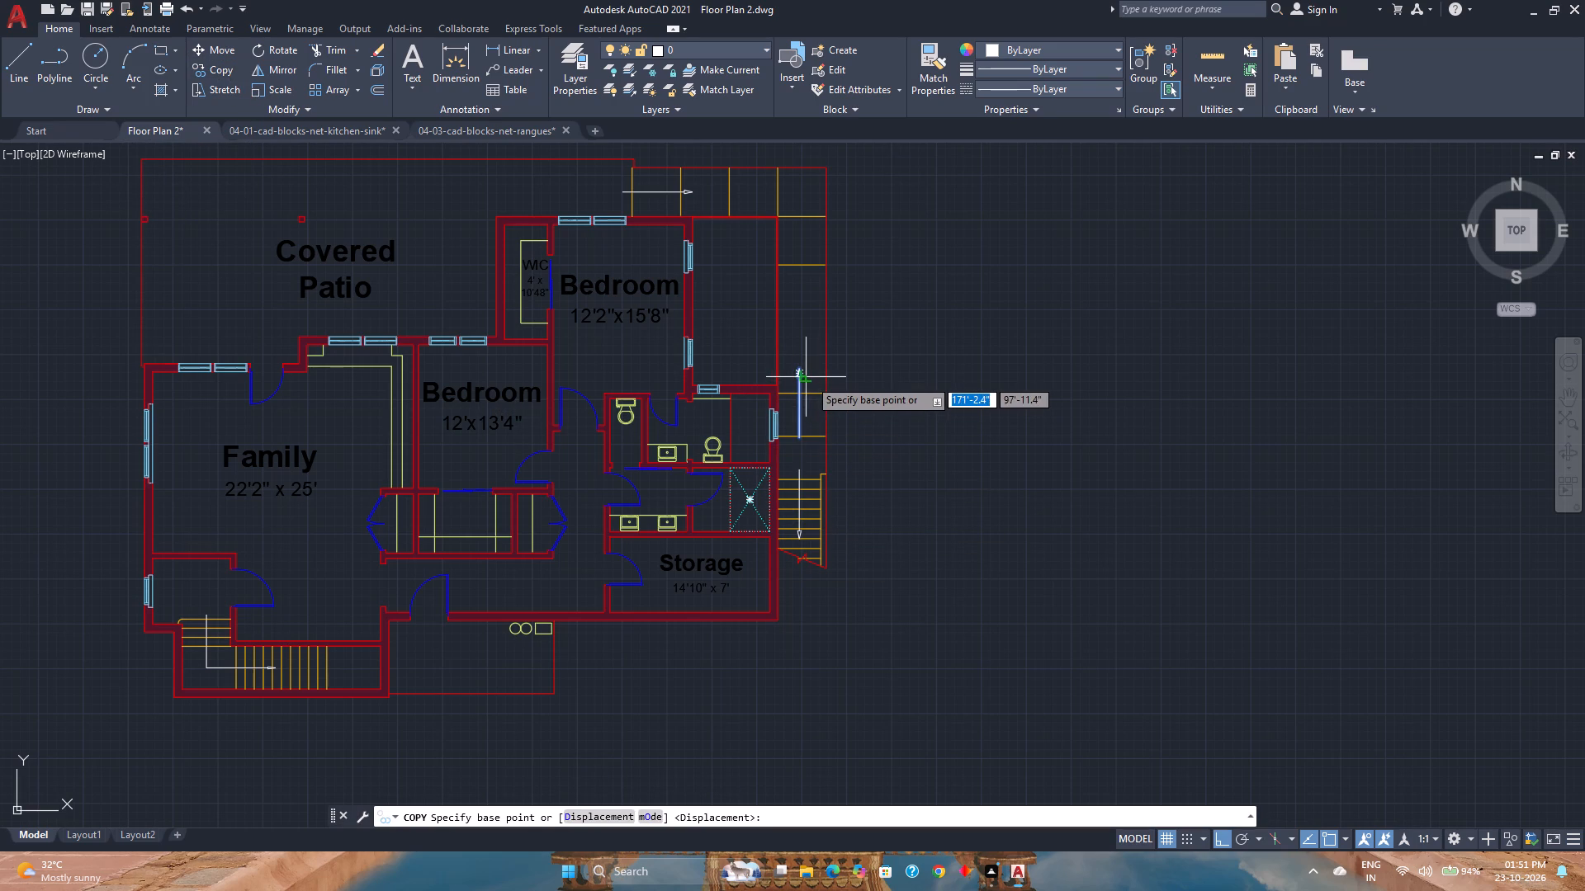
{"action": "scroll", "coordinate": [797, 377], "scroll_direction": "up", "scroll_amount": 4}
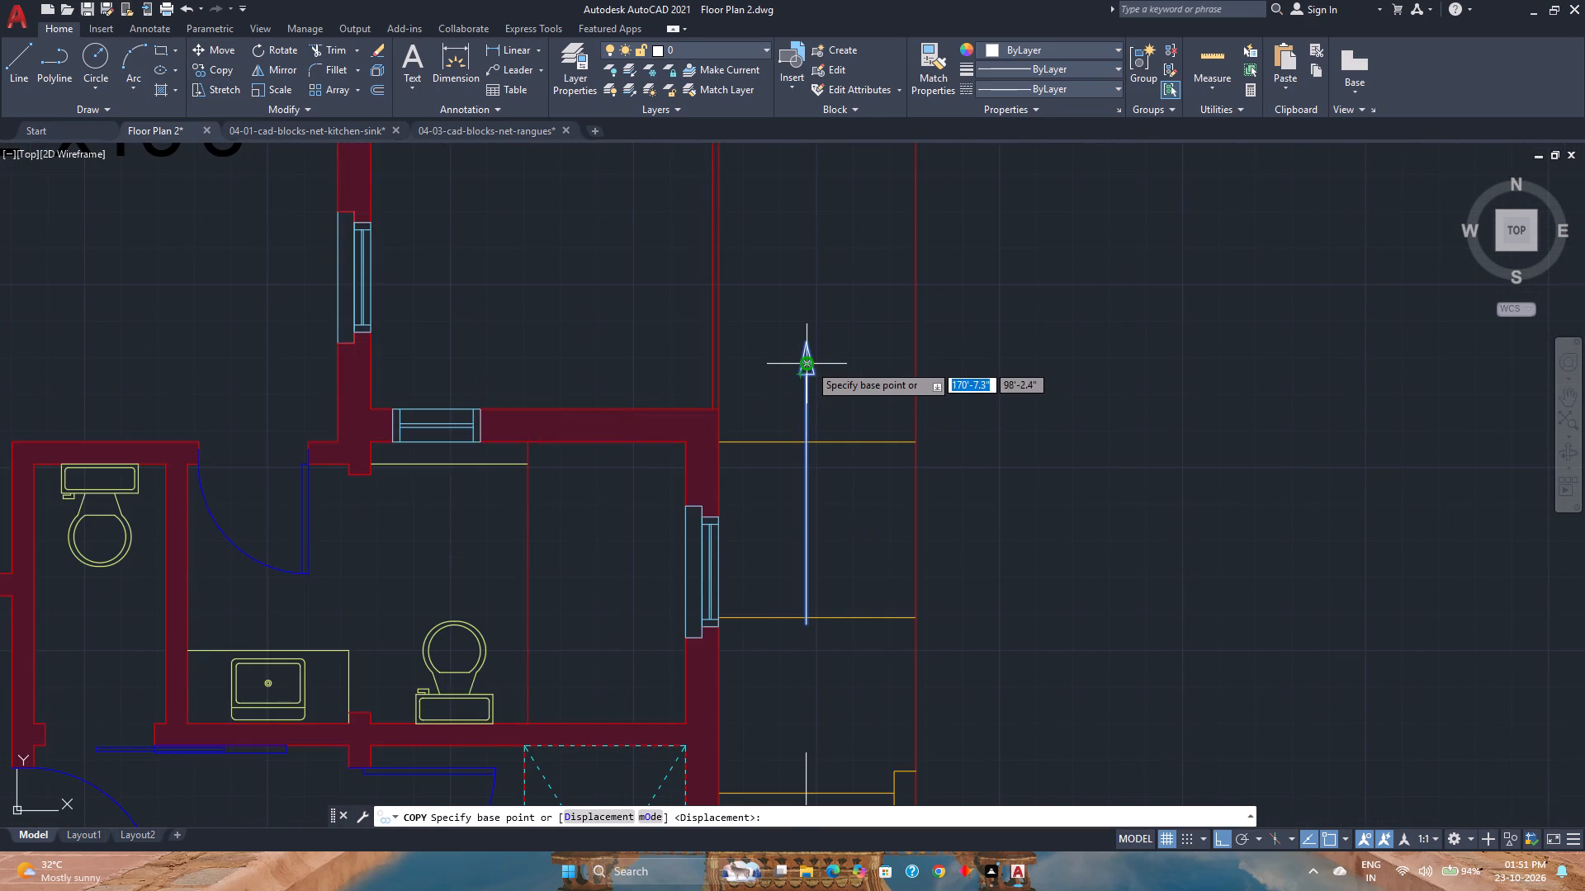
{"action": "left_click", "coordinate": [809, 364]}
{"action": "scroll", "coordinate": [809, 364], "scroll_direction": "down", "scroll_amount": 8}
{"action": "scroll", "coordinate": [677, 387], "scroll_direction": "up", "scroll_amount": 6}
{"action": "left_click", "coordinate": [727, 402]}
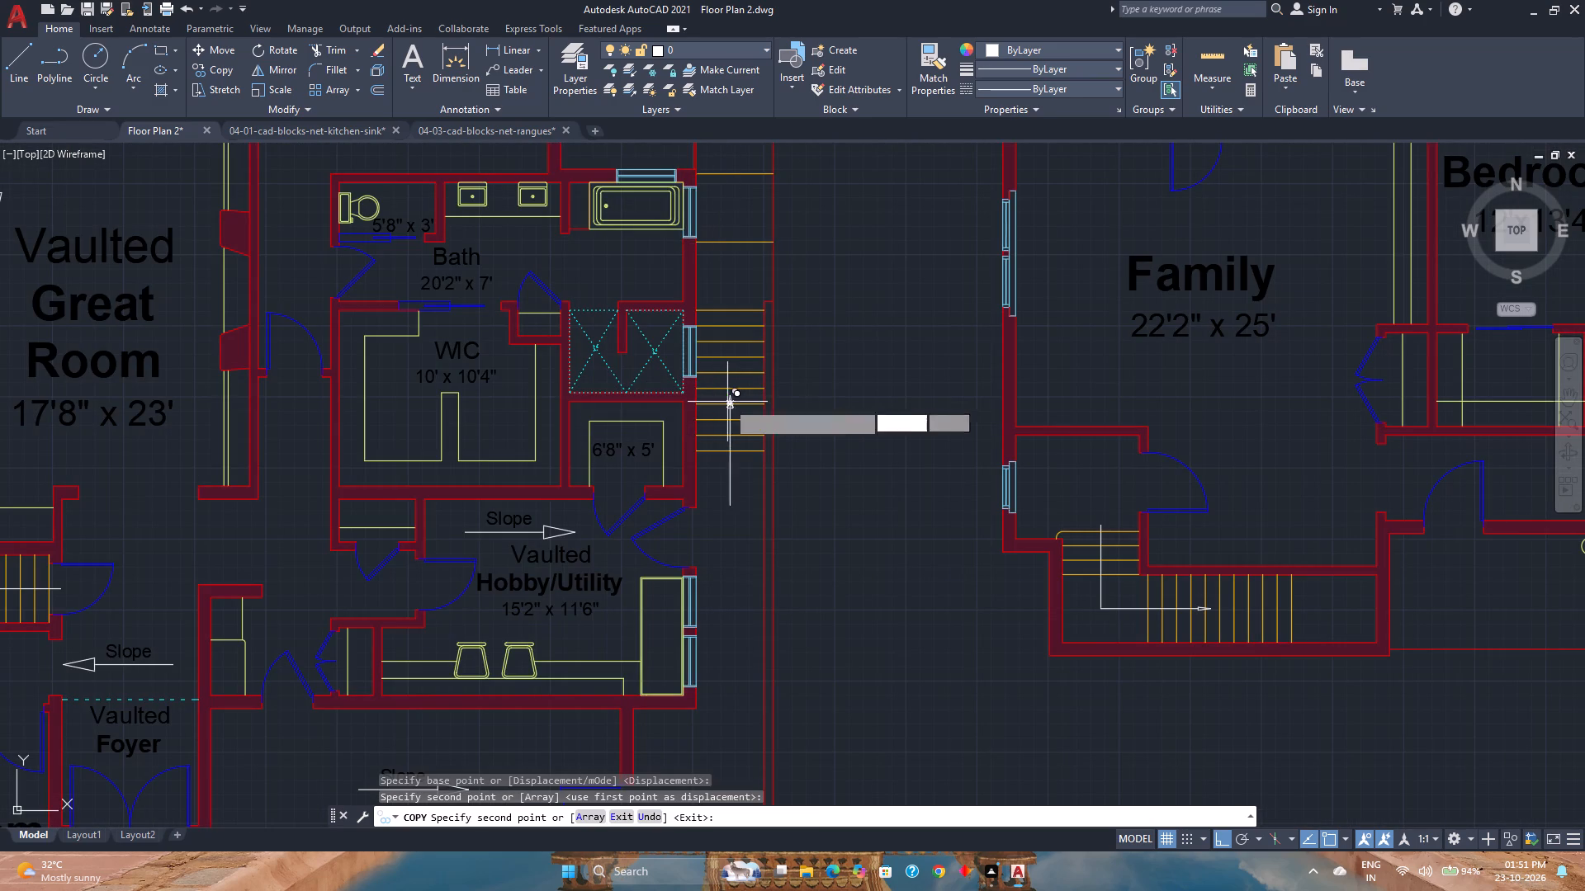
{"action": "scroll", "coordinate": [733, 360], "scroll_direction": "down", "scroll_amount": 2}
{"action": "middle_click_drag", "start_coordinate": [733, 360], "coordinate": [718, 458]}
{"action": "middle_click", "coordinate": [718, 458]}
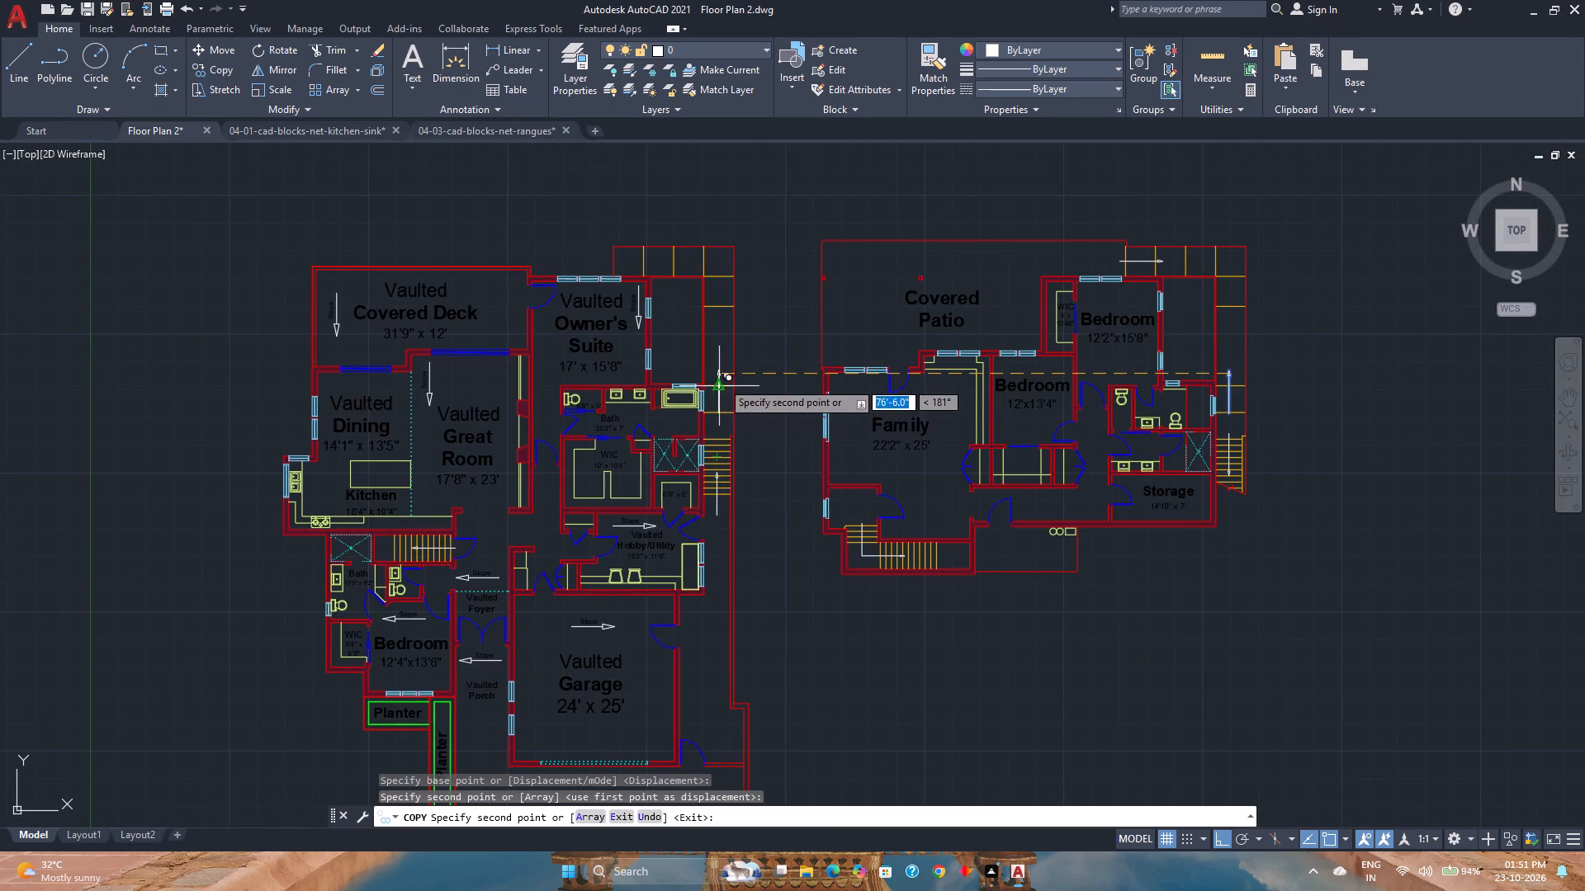
{"action": "scroll", "coordinate": [721, 380], "scroll_direction": "up", "scroll_amount": 2}
{"action": "left_click", "coordinate": [713, 388]}
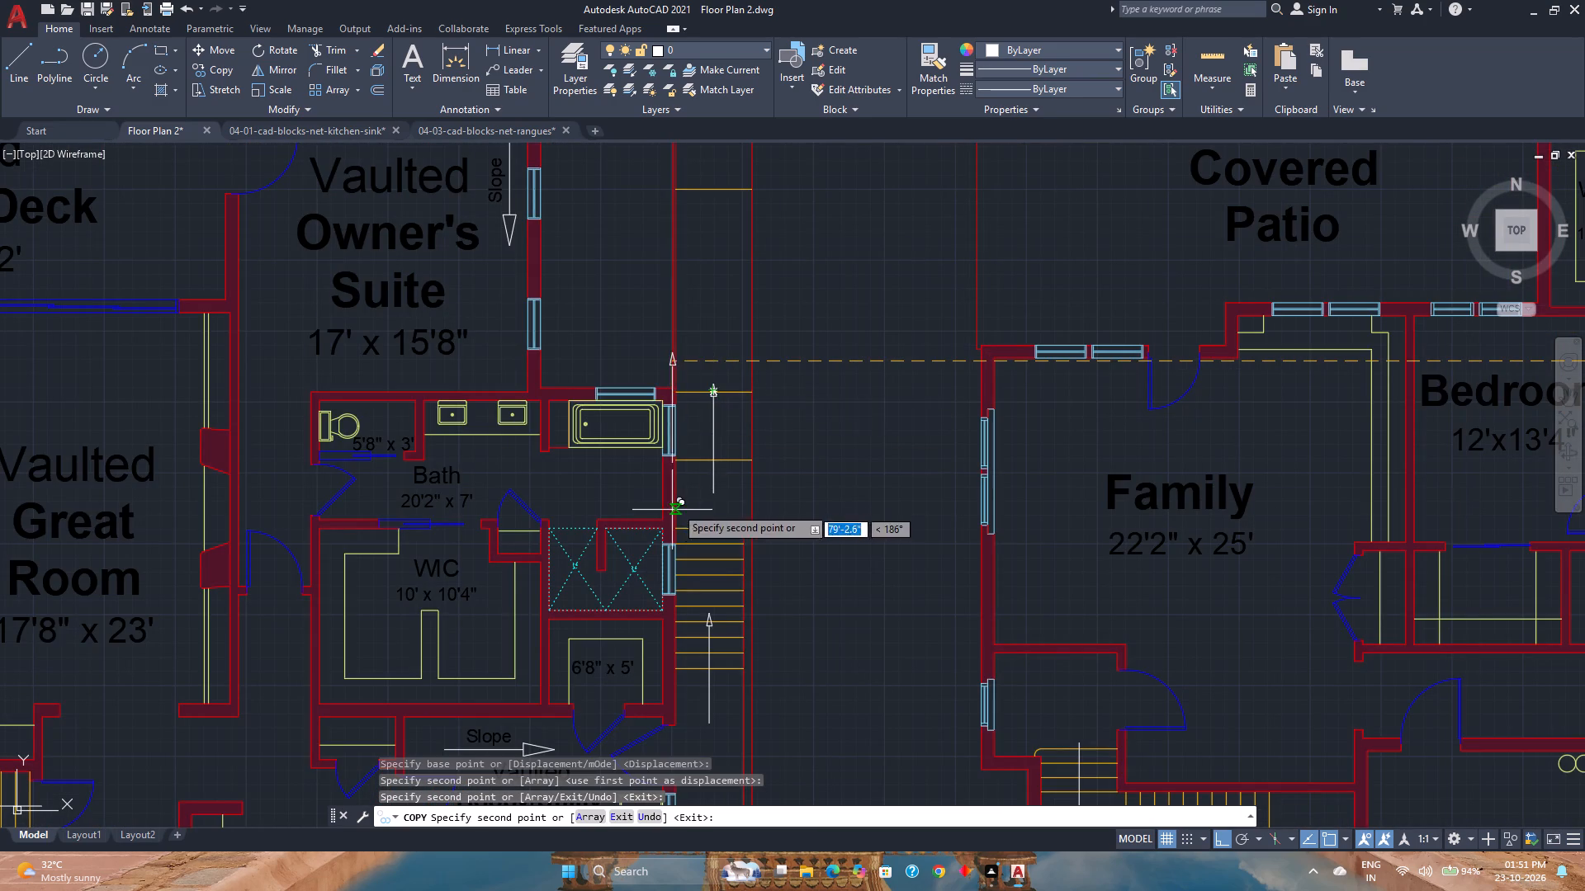
{"action": "scroll", "coordinate": [681, 496], "scroll_direction": "down", "scroll_amount": 2}
{"action": "key", "text": "Escape"}
Move the north-pointing arrow beside Bath slightly north so it sits more evenly across the wide steps.
{"action": "scroll", "coordinate": [702, 511], "scroll_direction": "up", "scroll_amount": 3}
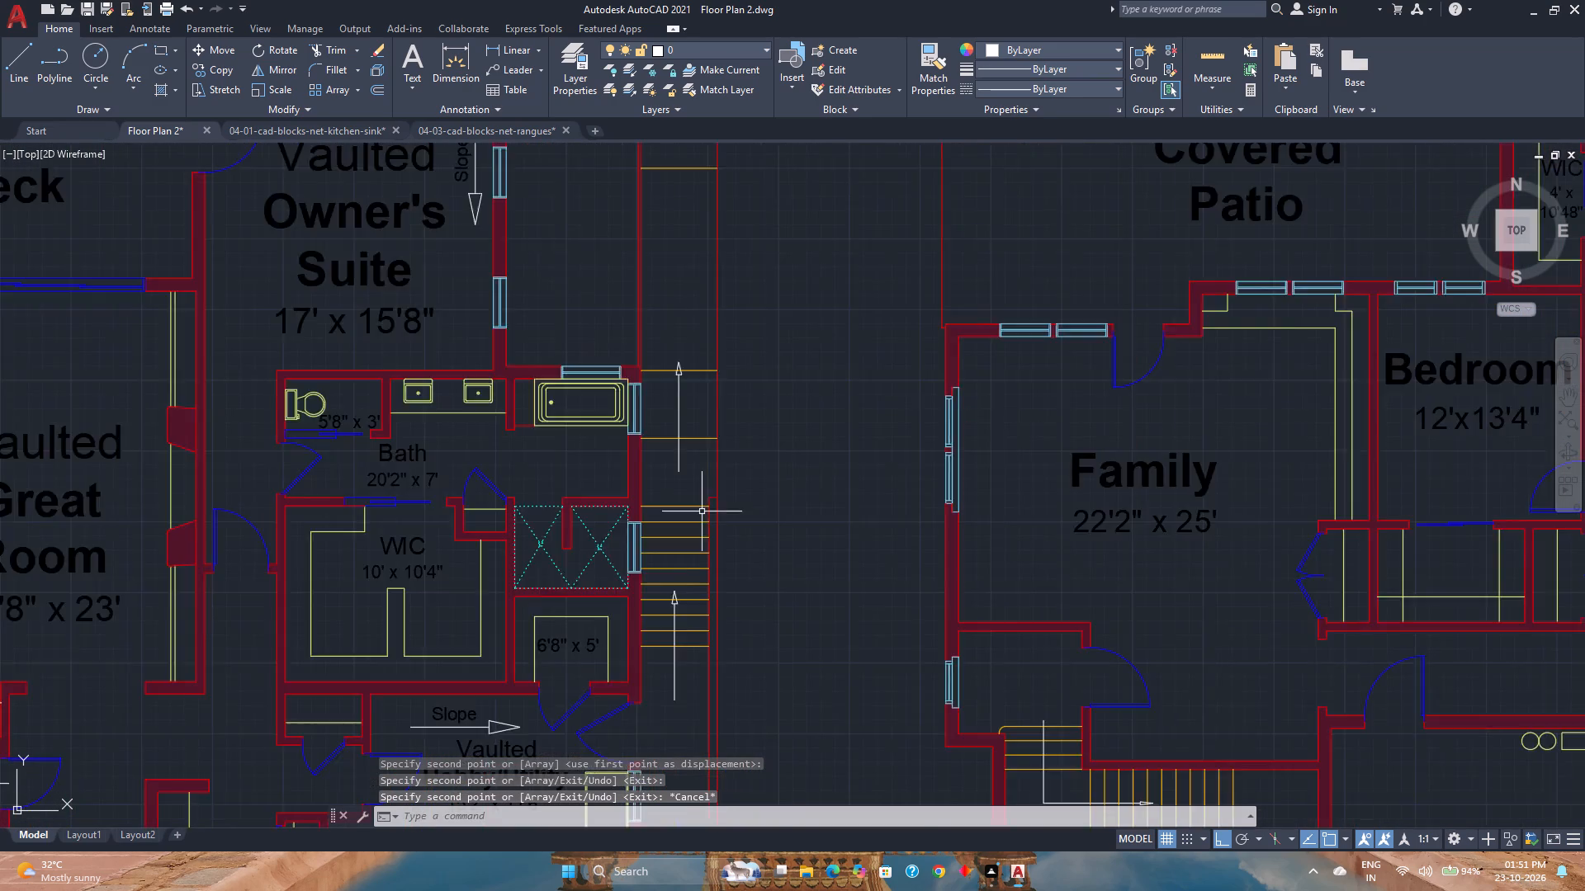
{"action": "left_click", "coordinate": [677, 382]}
{"action": "left_click", "coordinate": [651, 349]}
{"action": "key", "text": "m"}
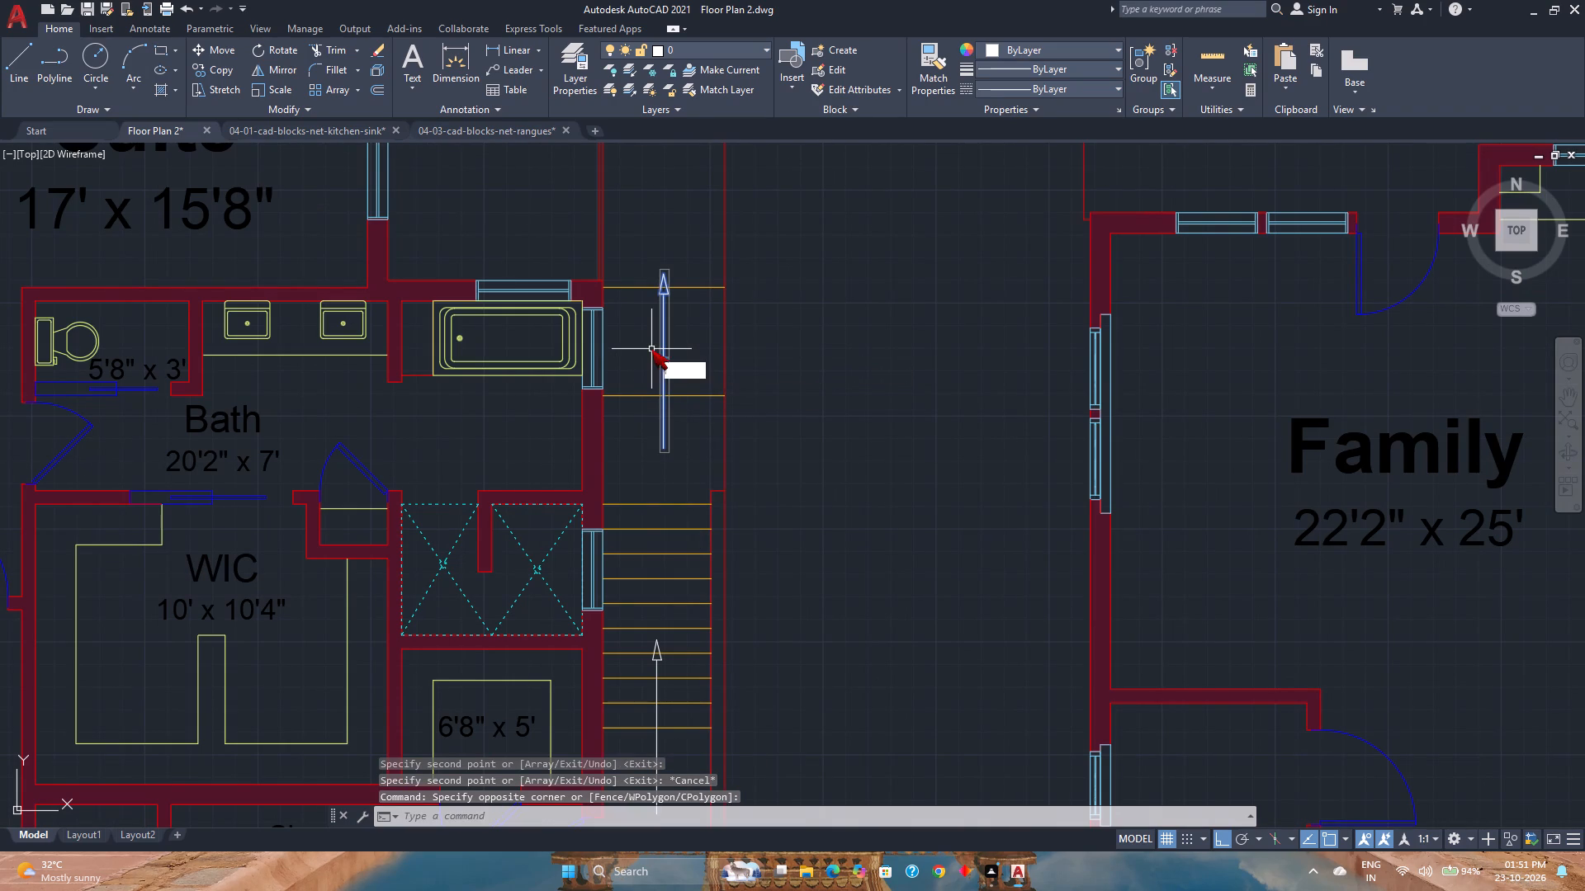
{"action": "key", "text": "Return"}
{"action": "left_click", "coordinate": [666, 395]}
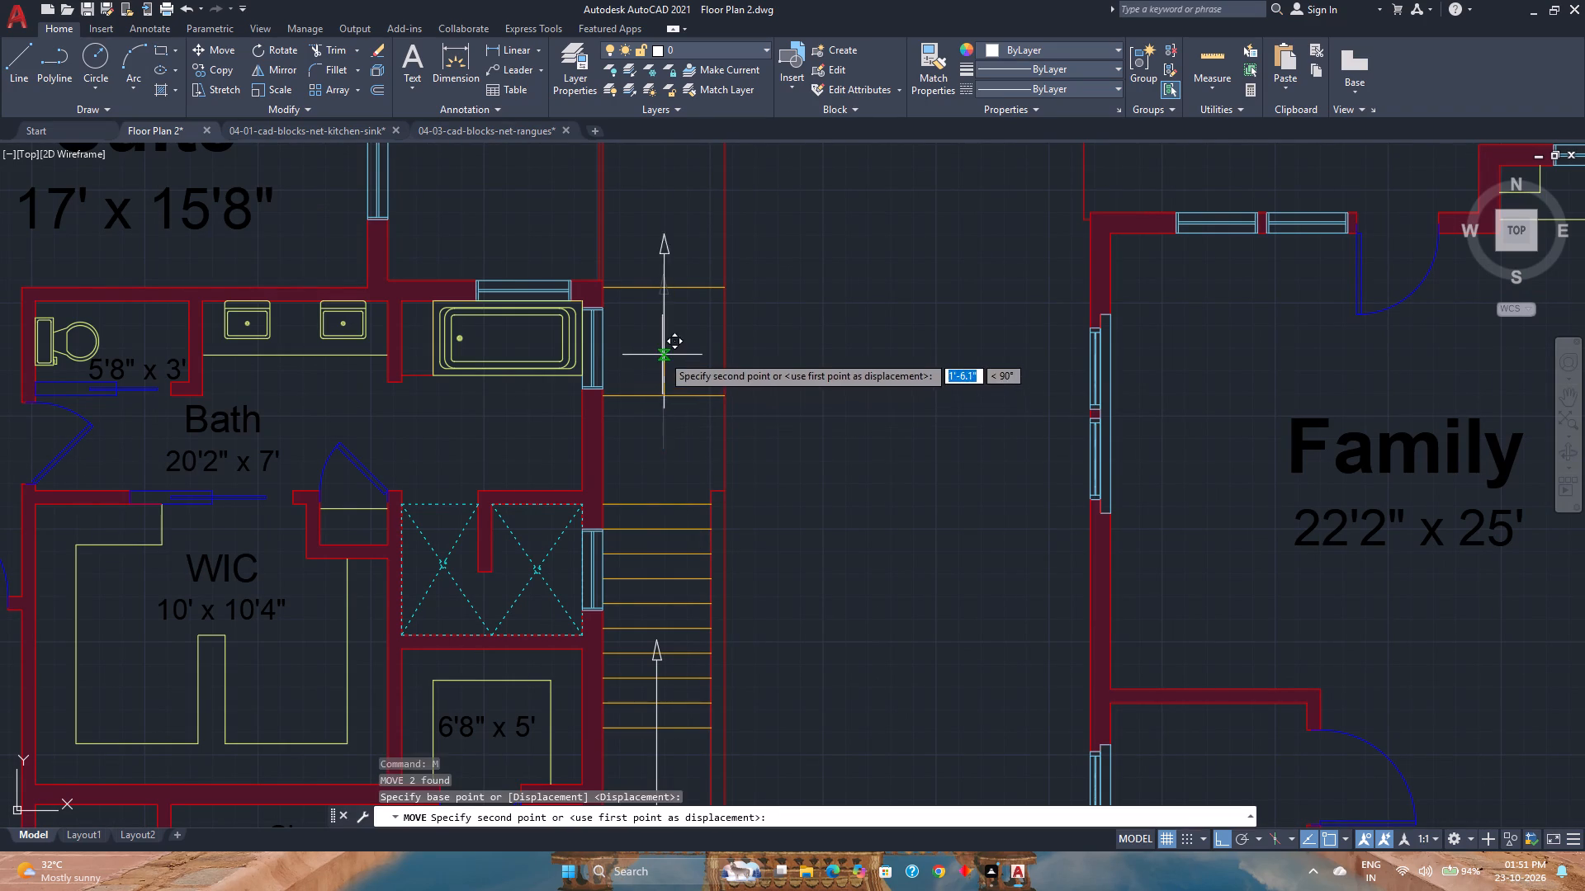
{"action": "left_click", "coordinate": [662, 345]}
Copy the L-shaped arrow from the stairs south of Family to the corner landing northeast of Owner's Suite, its bend on the landing's south edge.
{"action": "scroll", "coordinate": [657, 456], "scroll_direction": "down", "scroll_amount": 2}
{"action": "middle_click_drag", "start_coordinate": [721, 463], "coordinate": [734, 647]}
{"action": "middle_click", "coordinate": [734, 647]}
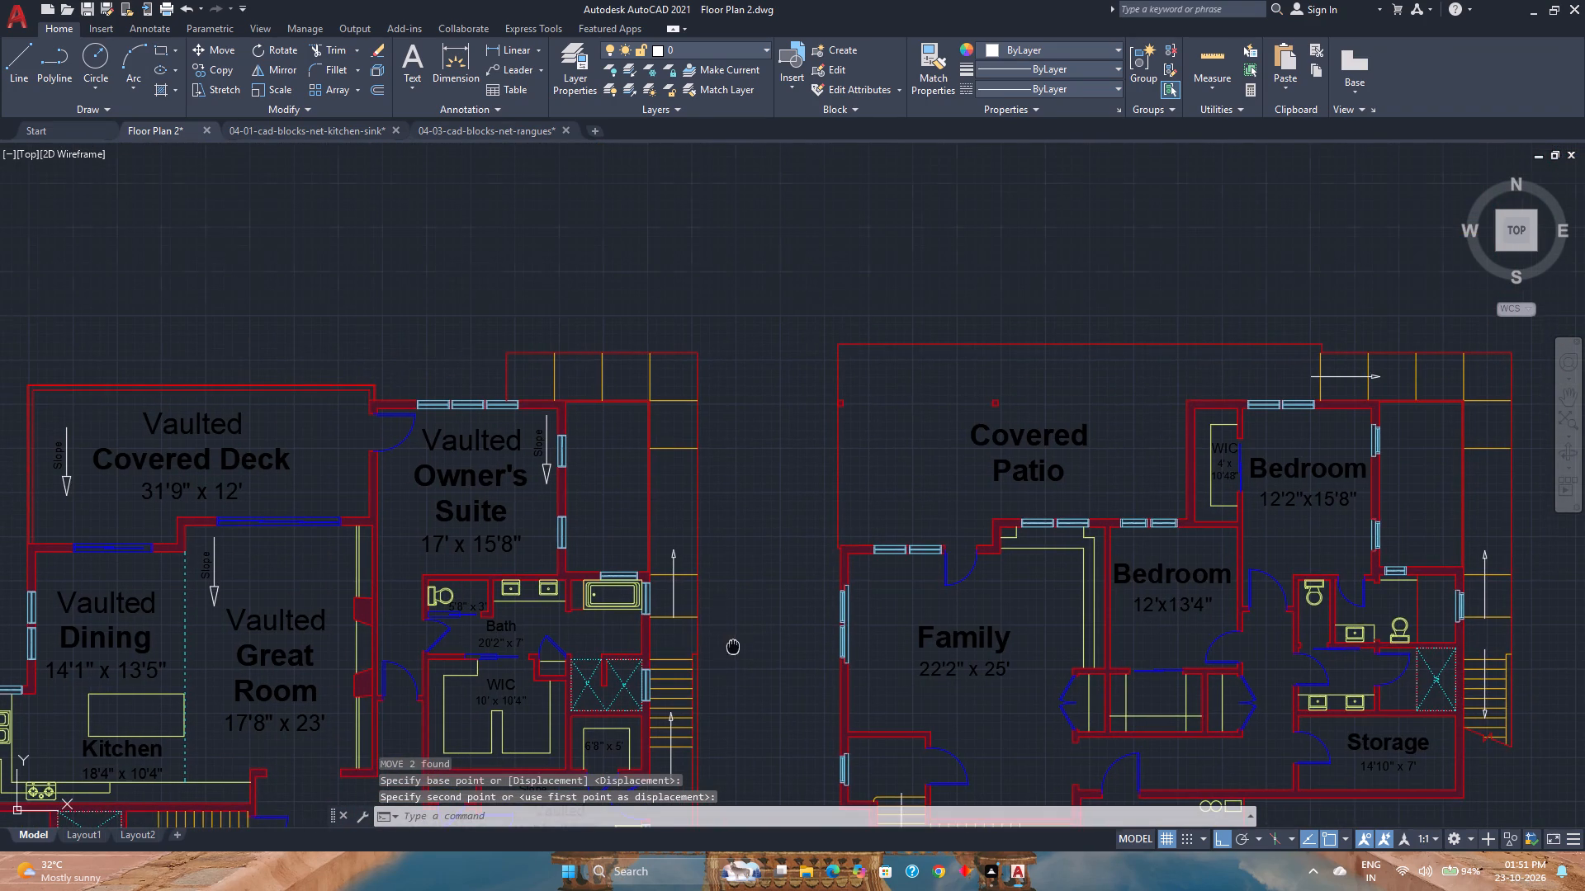
{"action": "scroll", "coordinate": [791, 654], "scroll_direction": "down", "scroll_amount": 1}
{"action": "middle_click_drag", "start_coordinate": [791, 654], "coordinate": [745, 493]}
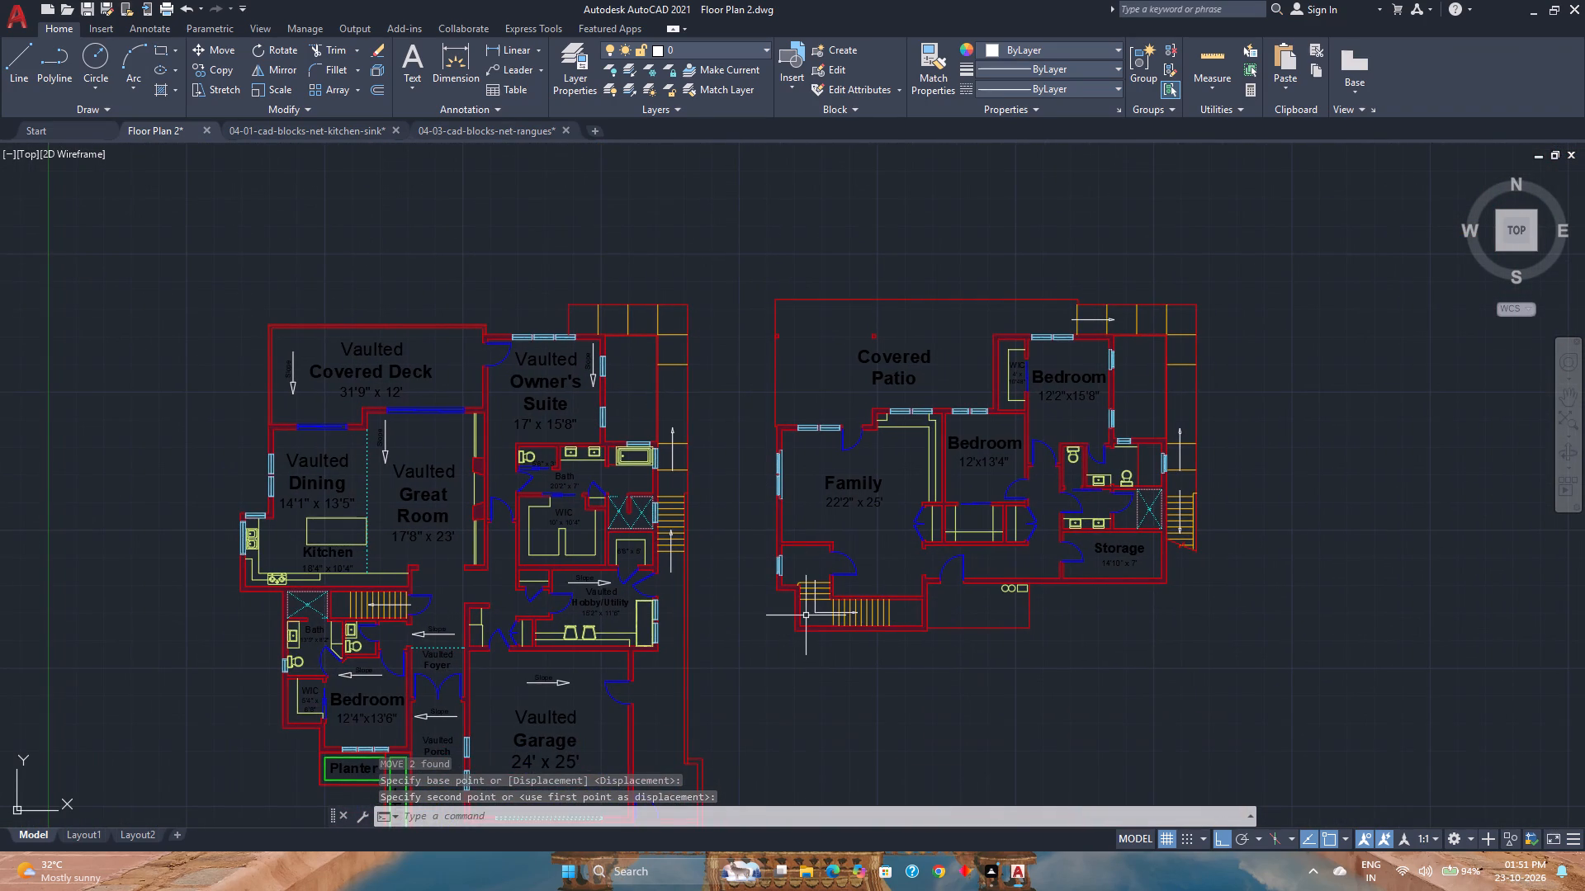
{"action": "left_click", "coordinate": [816, 616]}
{"action": "scroll", "coordinate": [816, 618], "scroll_direction": "up", "scroll_amount": 4}
{"action": "left_click", "coordinate": [774, 549]}
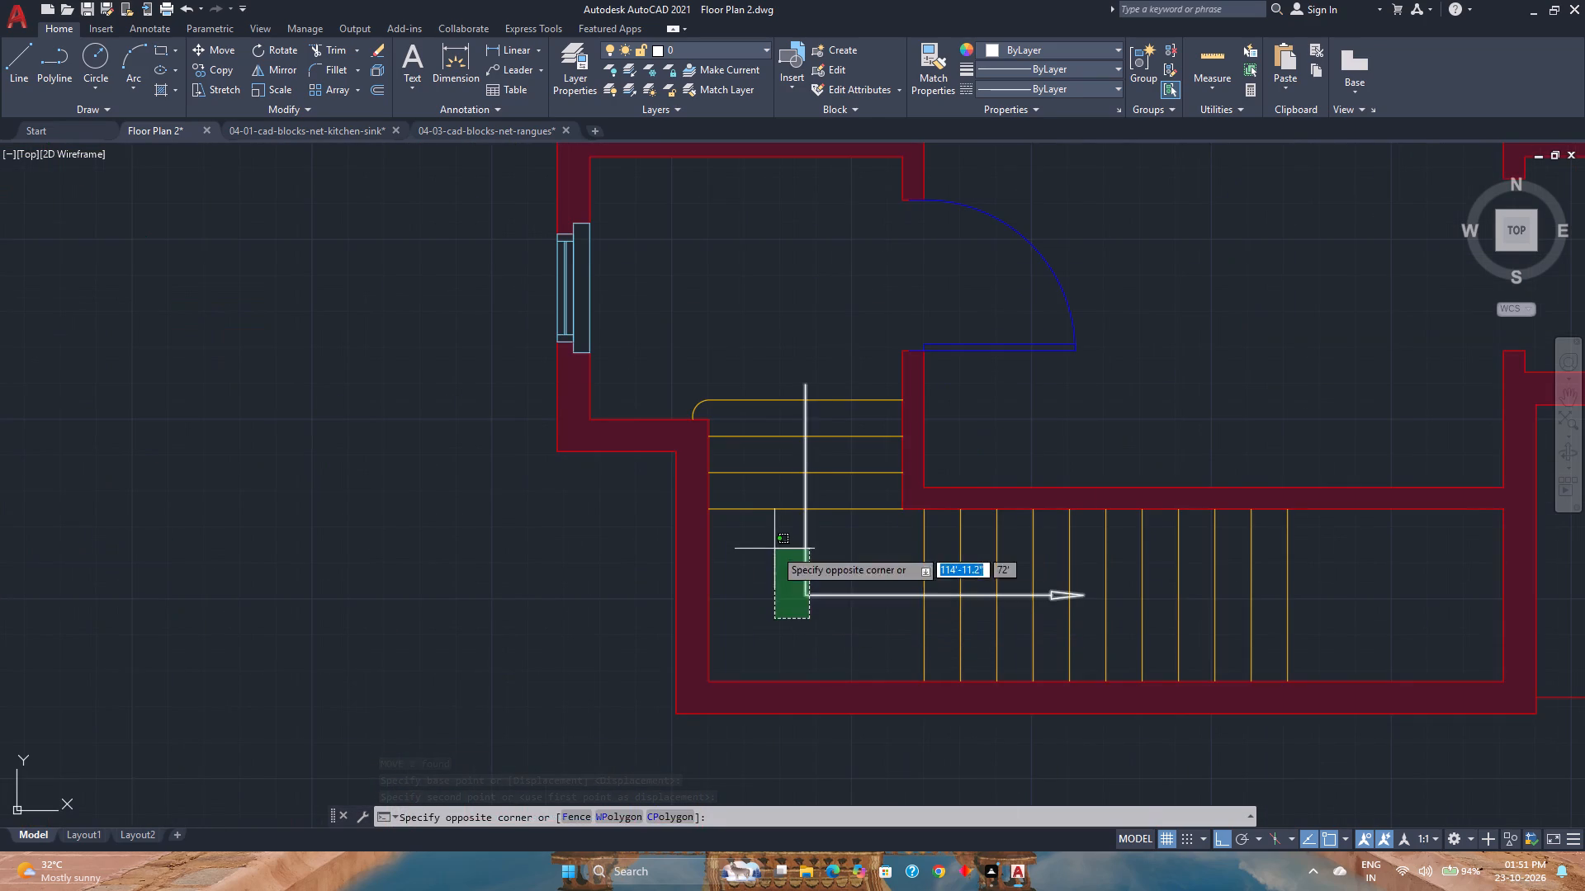
{"action": "scroll", "coordinate": [778, 550], "scroll_direction": "down", "scroll_amount": 2}
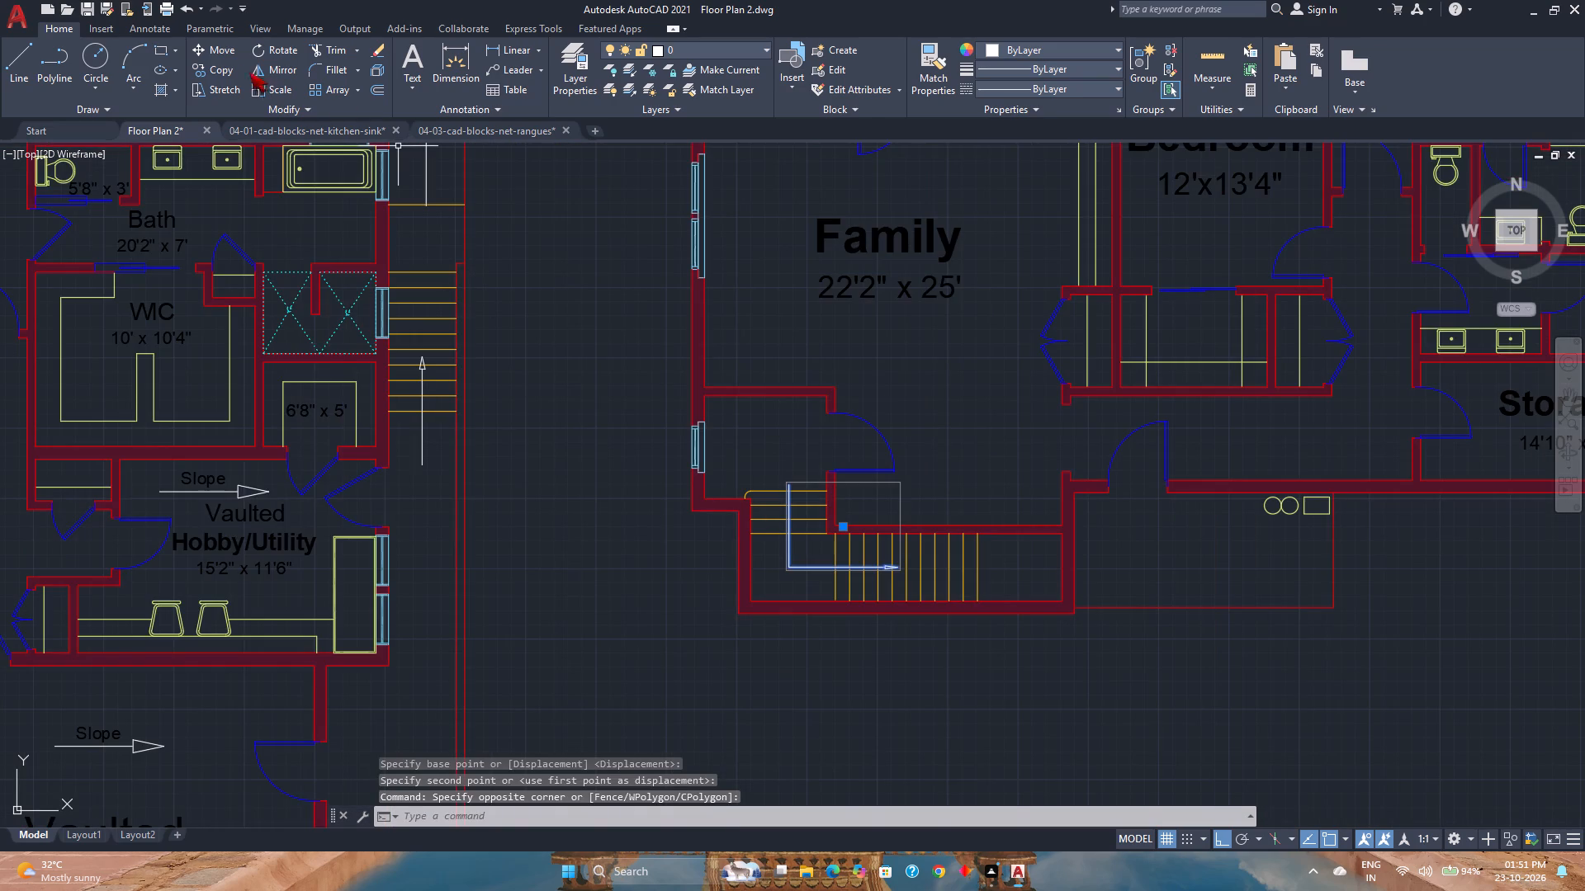
{"action": "left_click", "coordinate": [220, 73]}
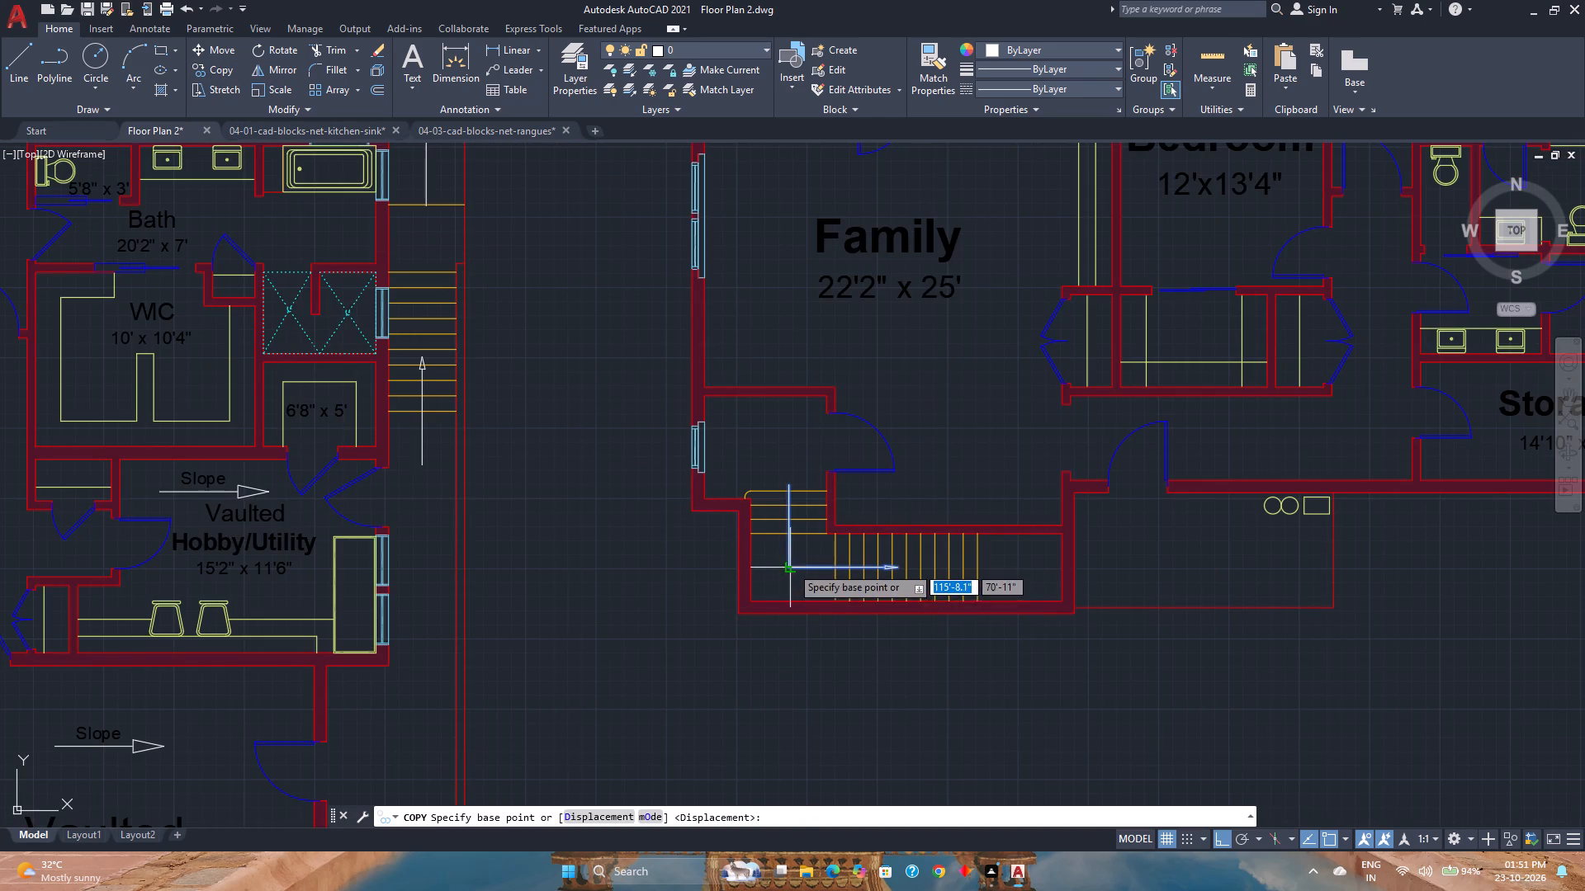
{"action": "left_click", "coordinate": [791, 566]}
{"action": "scroll", "coordinate": [664, 541], "scroll_direction": "down", "scroll_amount": 3}
{"action": "middle_click_drag", "start_coordinate": [664, 541], "coordinate": [719, 695]}
{"action": "middle_click", "coordinate": [716, 695]}
{"action": "scroll", "coordinate": [627, 508], "scroll_direction": "up", "scroll_amount": 3}
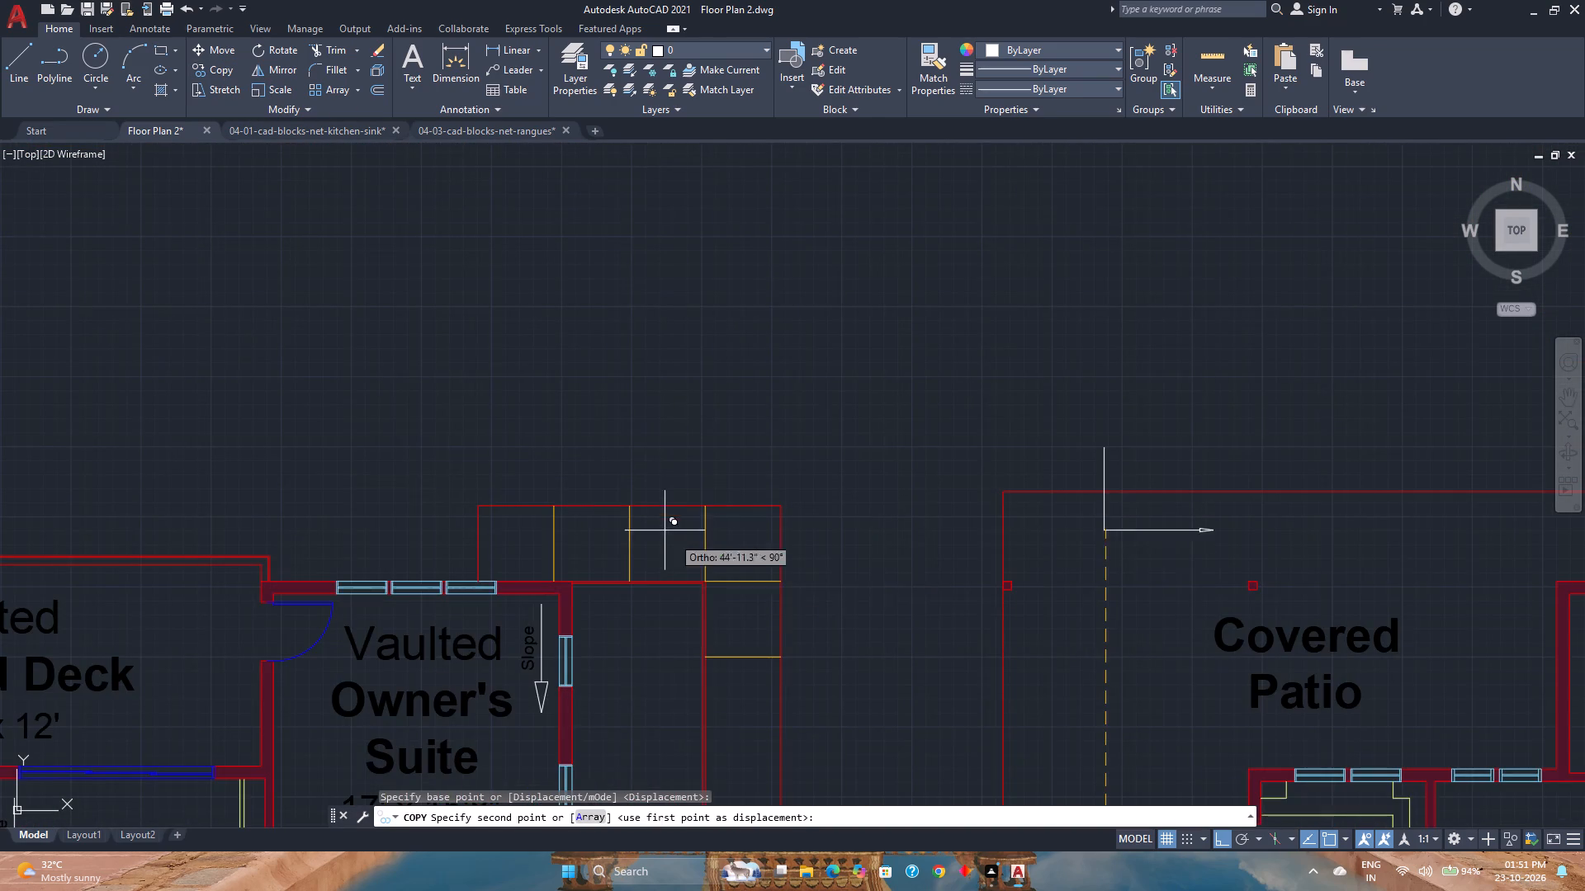
{"action": "left_click", "coordinate": [746, 579]}
{"action": "key", "text": "Escape"}
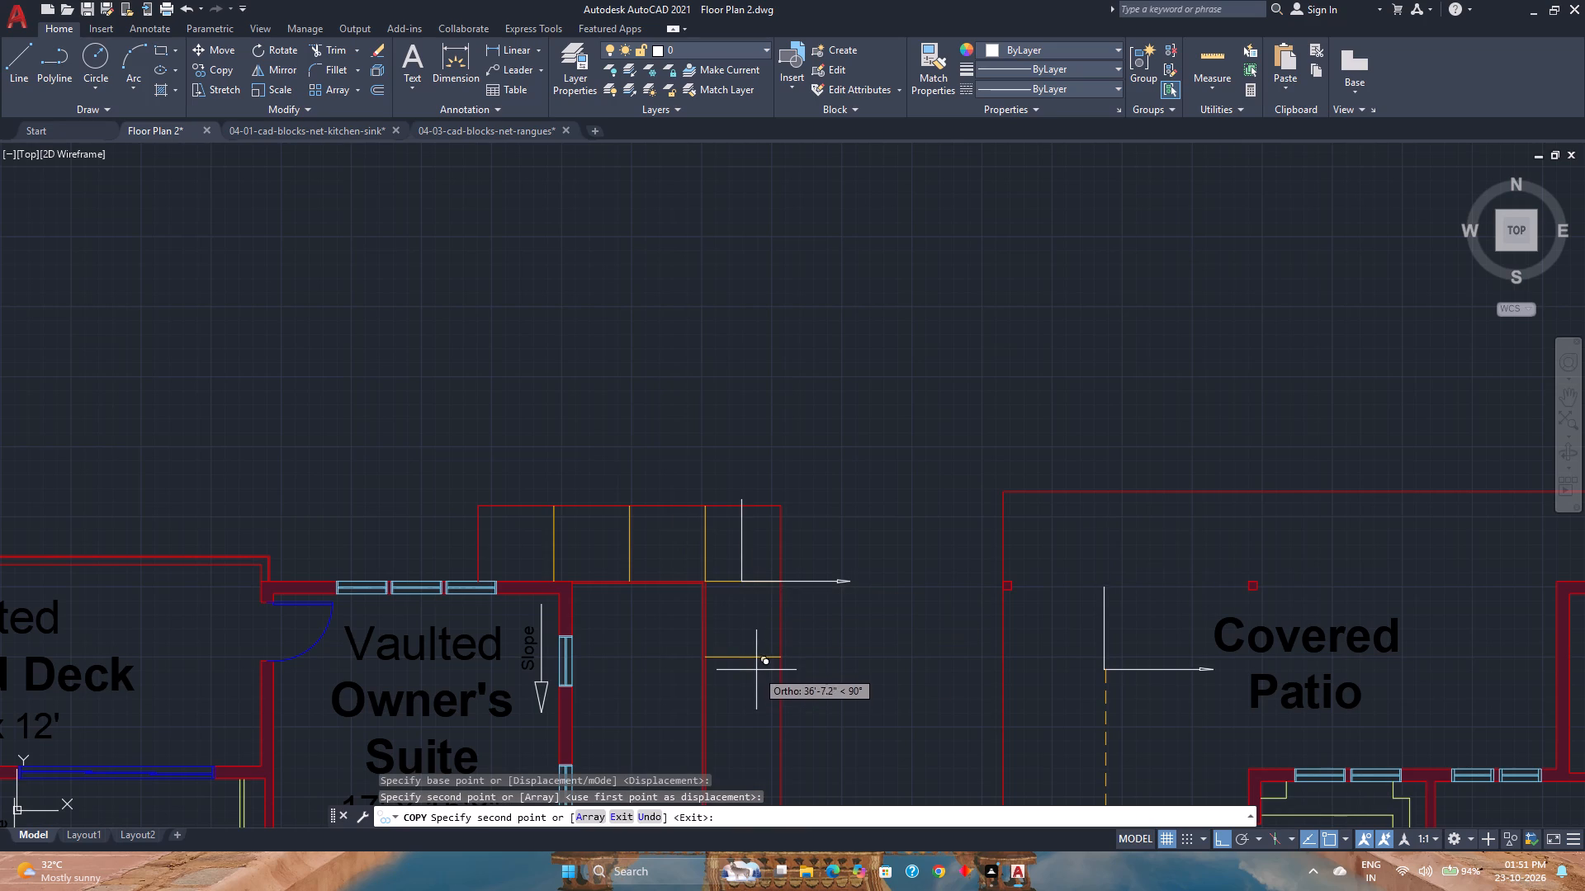
Rotate the copied L-shaped arrow 180 degrees about its bend so that it points west.
{"action": "left_click", "coordinate": [830, 592]}
{"action": "left_click", "coordinate": [802, 544]}
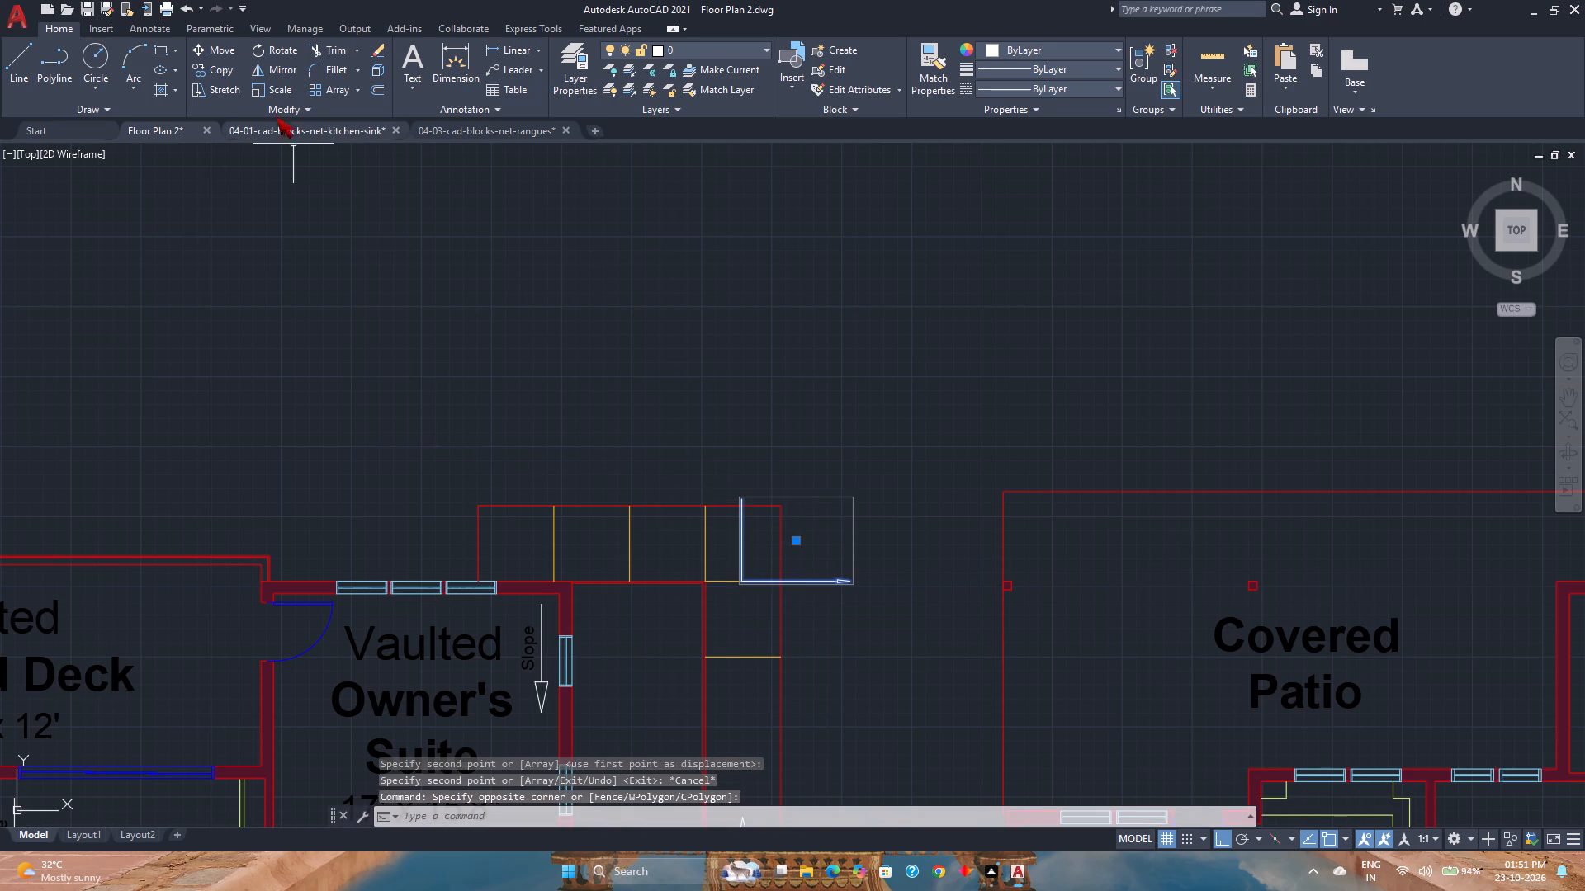
{"action": "left_click", "coordinate": [277, 50]}
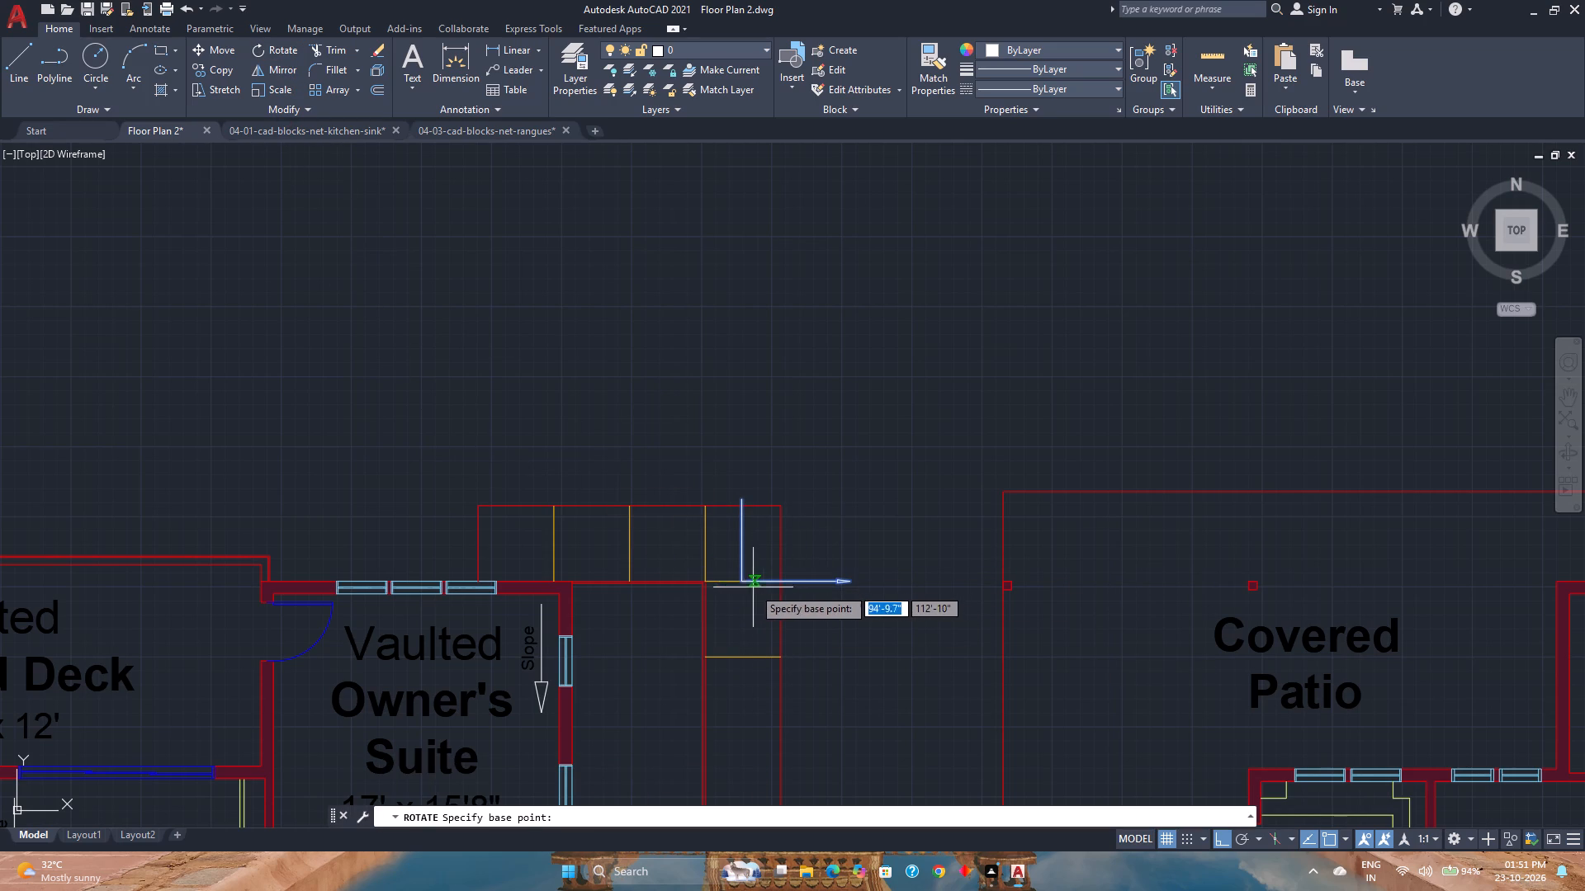
{"action": "scroll", "coordinate": [743, 581], "scroll_direction": "up", "scroll_amount": 3}
{"action": "left_click", "coordinate": [736, 581]}
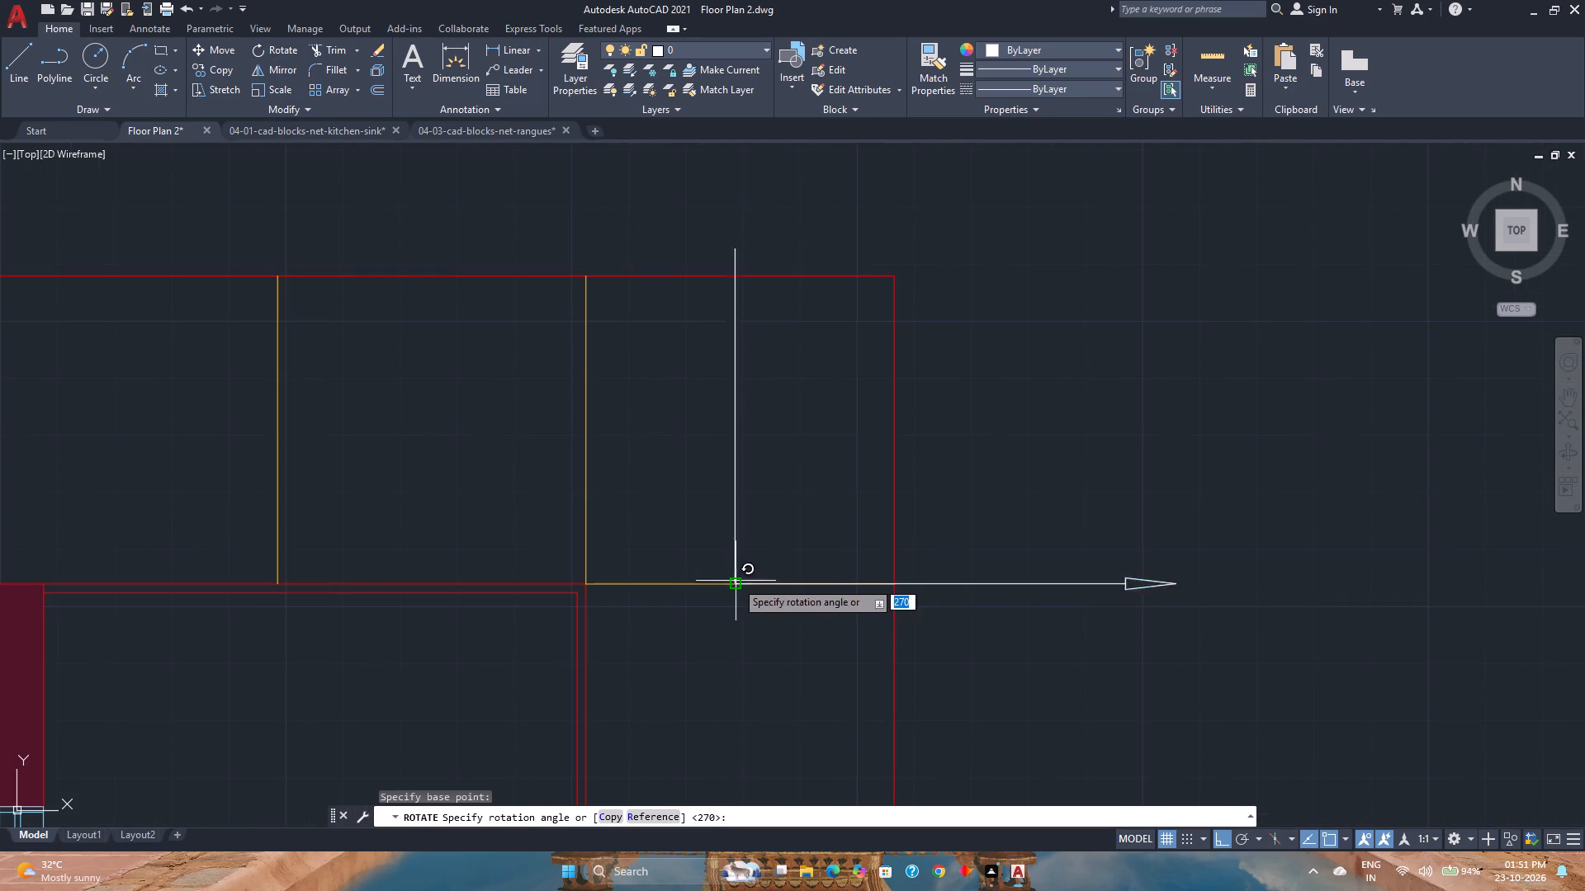
{"action": "left_click", "coordinate": [717, 570]}
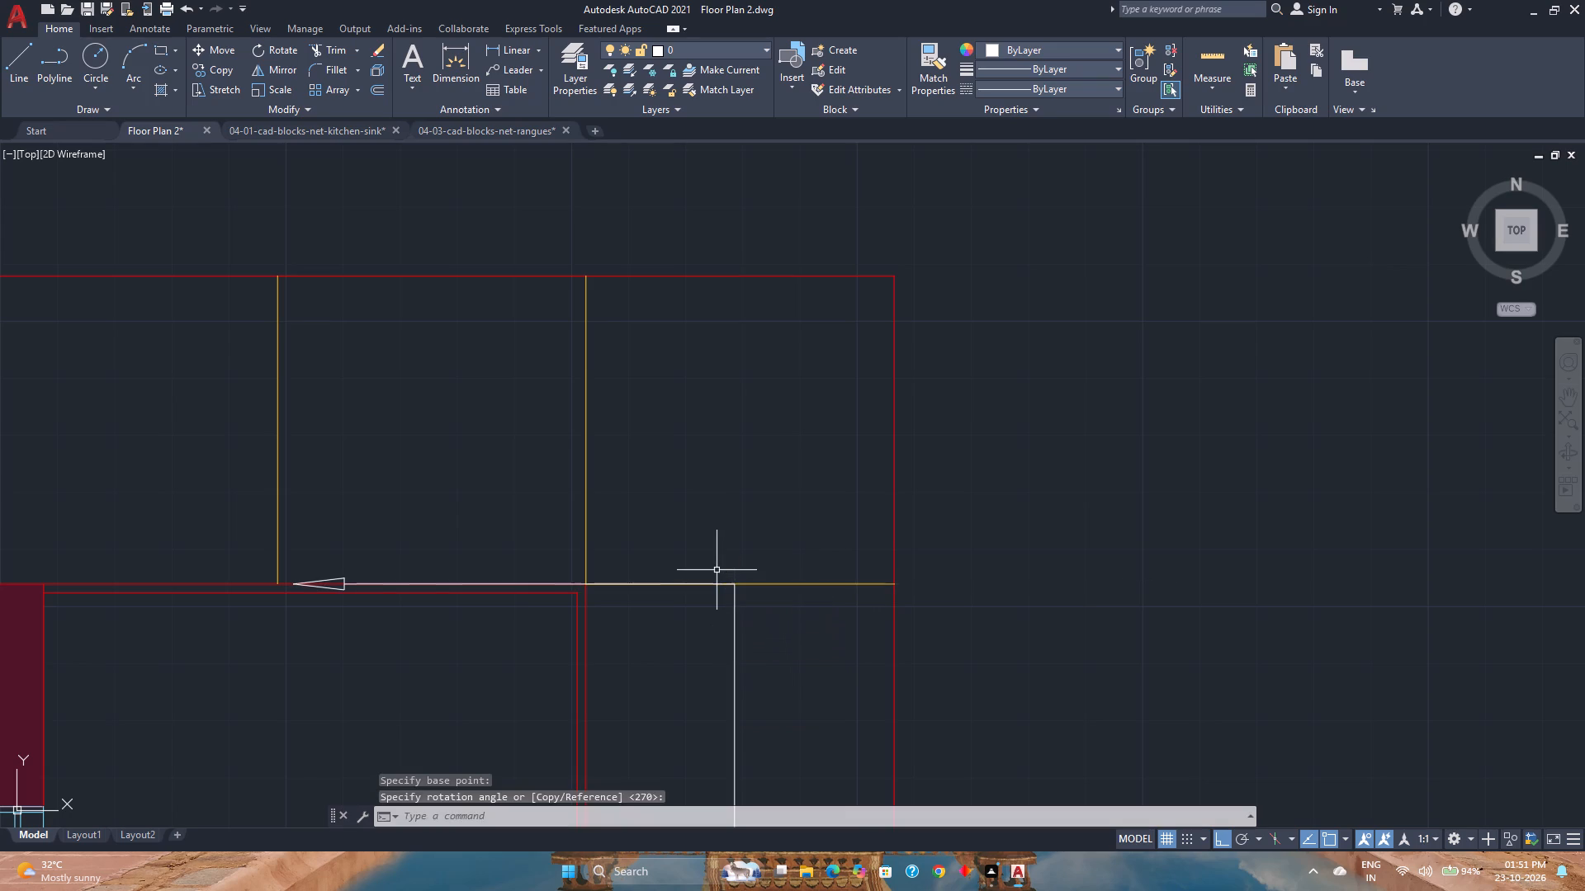
Copy the west-pointing L-shaped arrow straight north, aligning its shaft with the midpoint of the landing's west tread line.
{"action": "left_click", "coordinate": [757, 643]}
{"action": "left_click", "coordinate": [718, 644]}
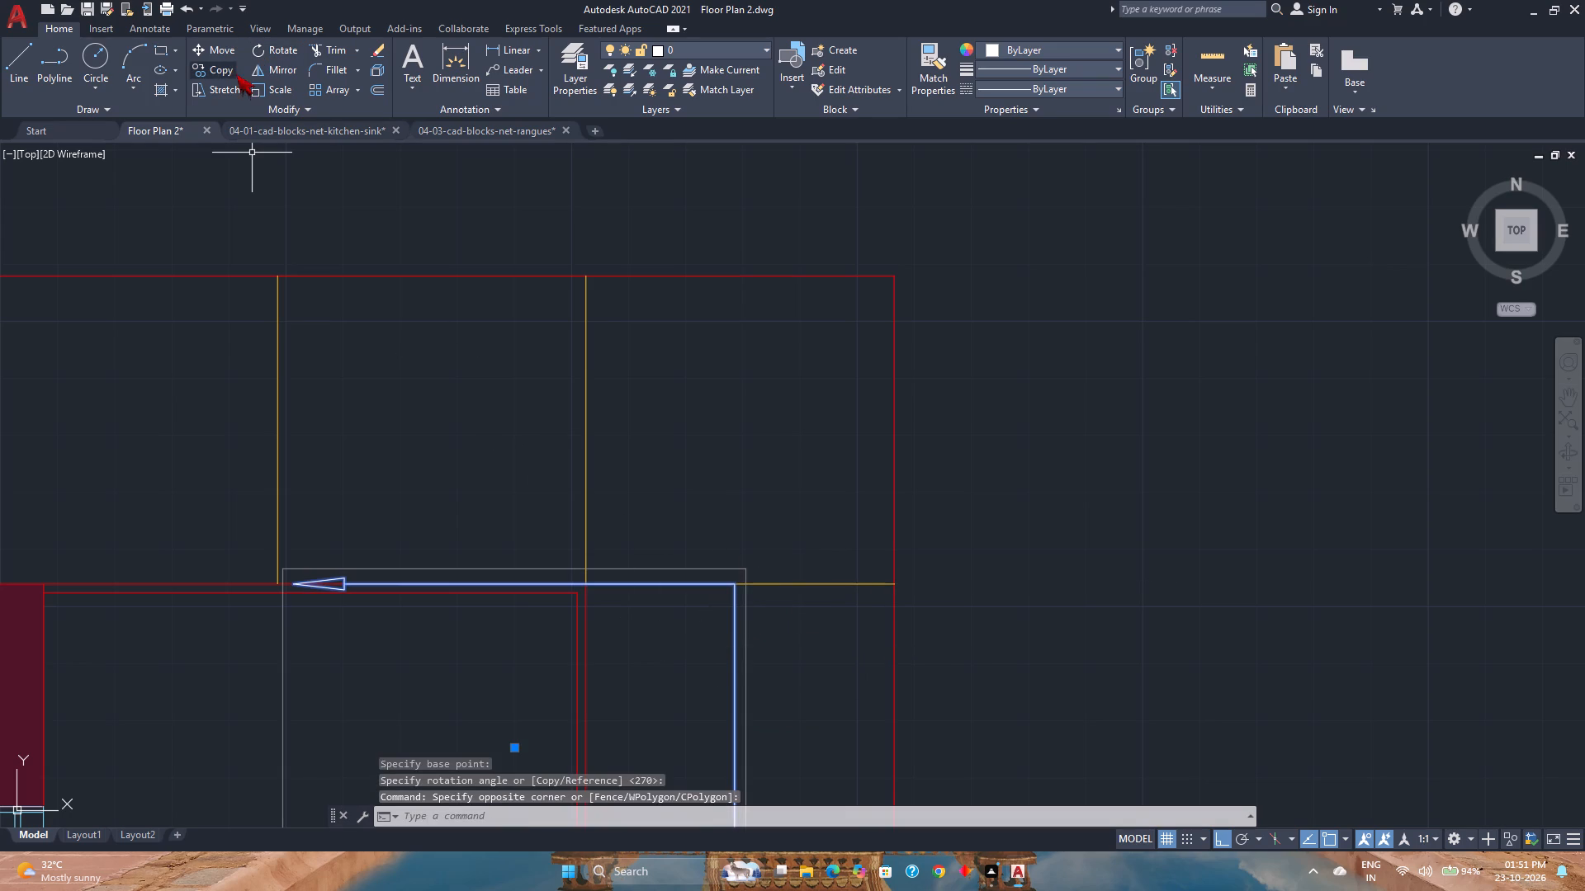
{"action": "left_click", "coordinate": [222, 74]}
{"action": "left_click", "coordinate": [735, 589]}
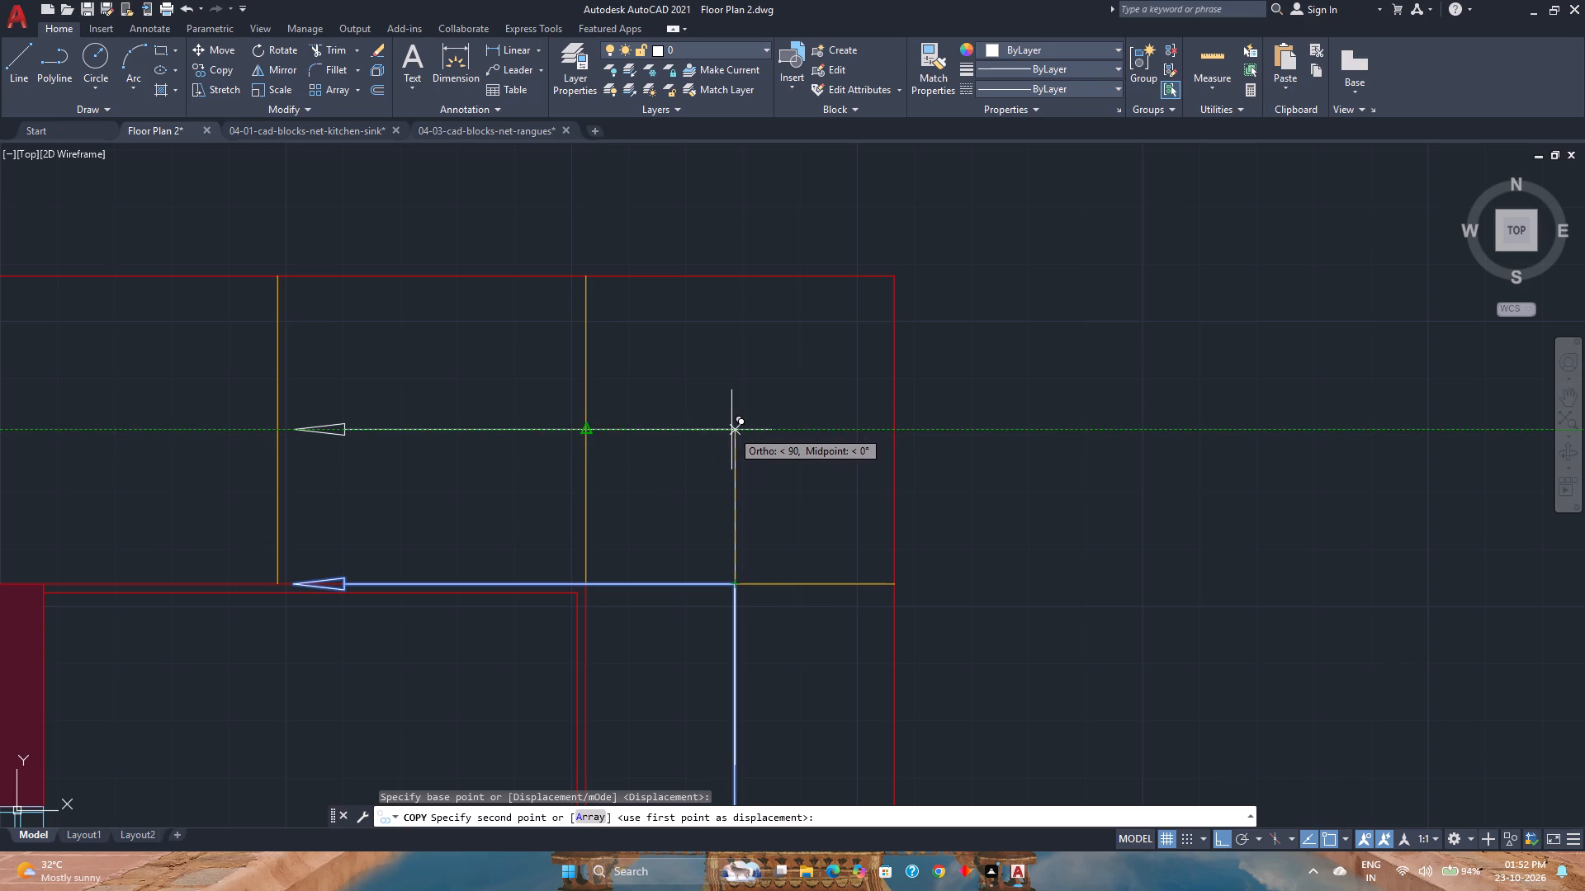
{"action": "left_click", "coordinate": [732, 430]}
{"action": "key", "text": "Escape"}
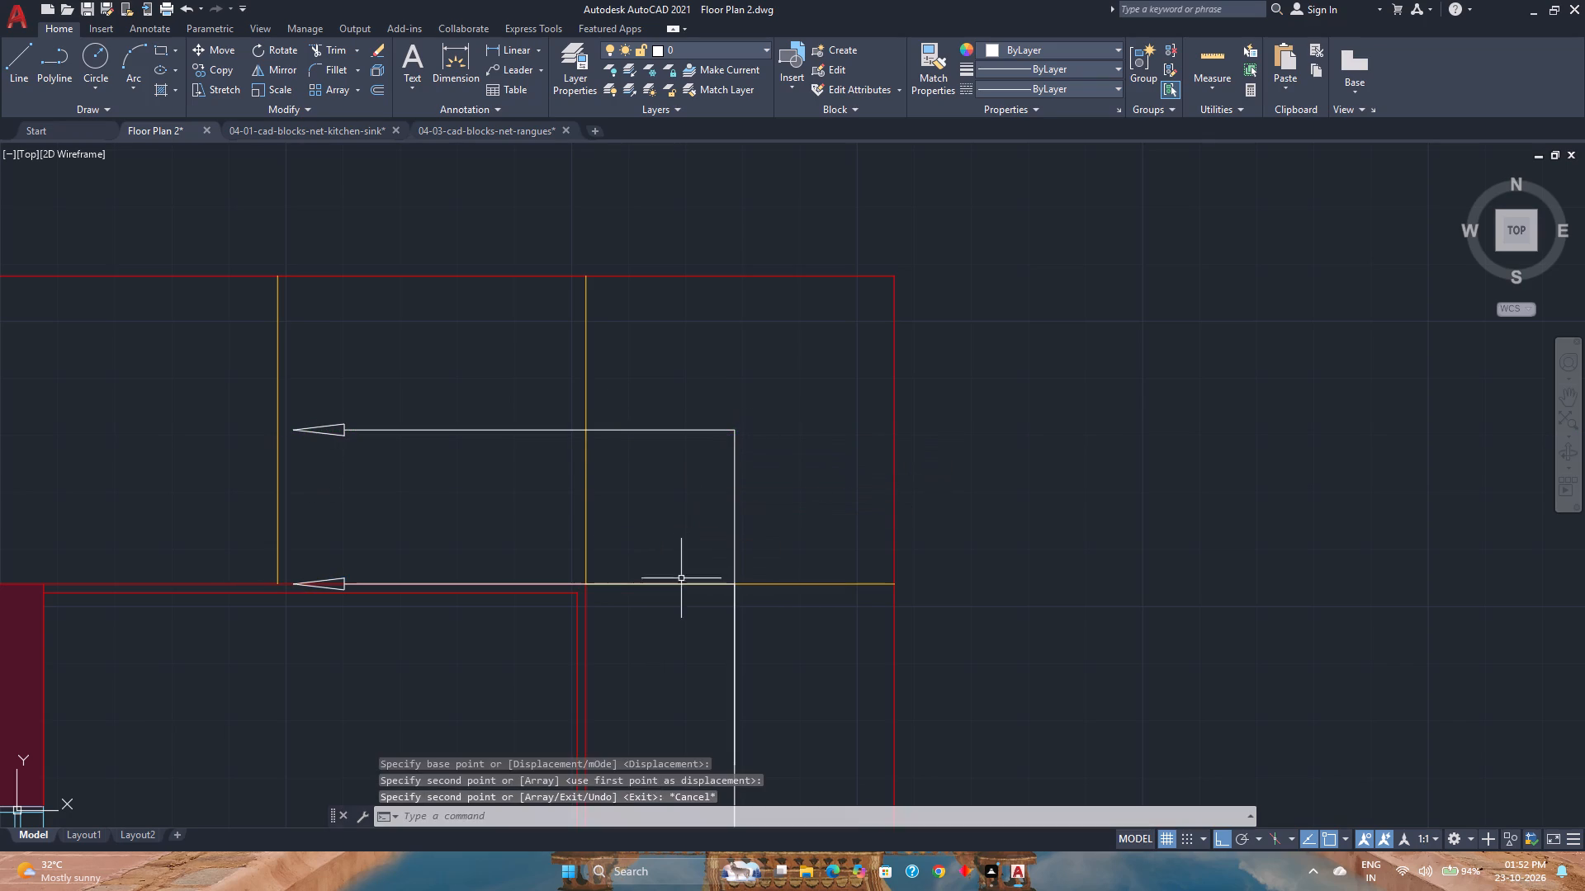
Delete the original L-shaped arrow lying along the landing's south edge.
{"action": "left_click", "coordinate": [734, 637]}
{"action": "key", "text": "Escape"}
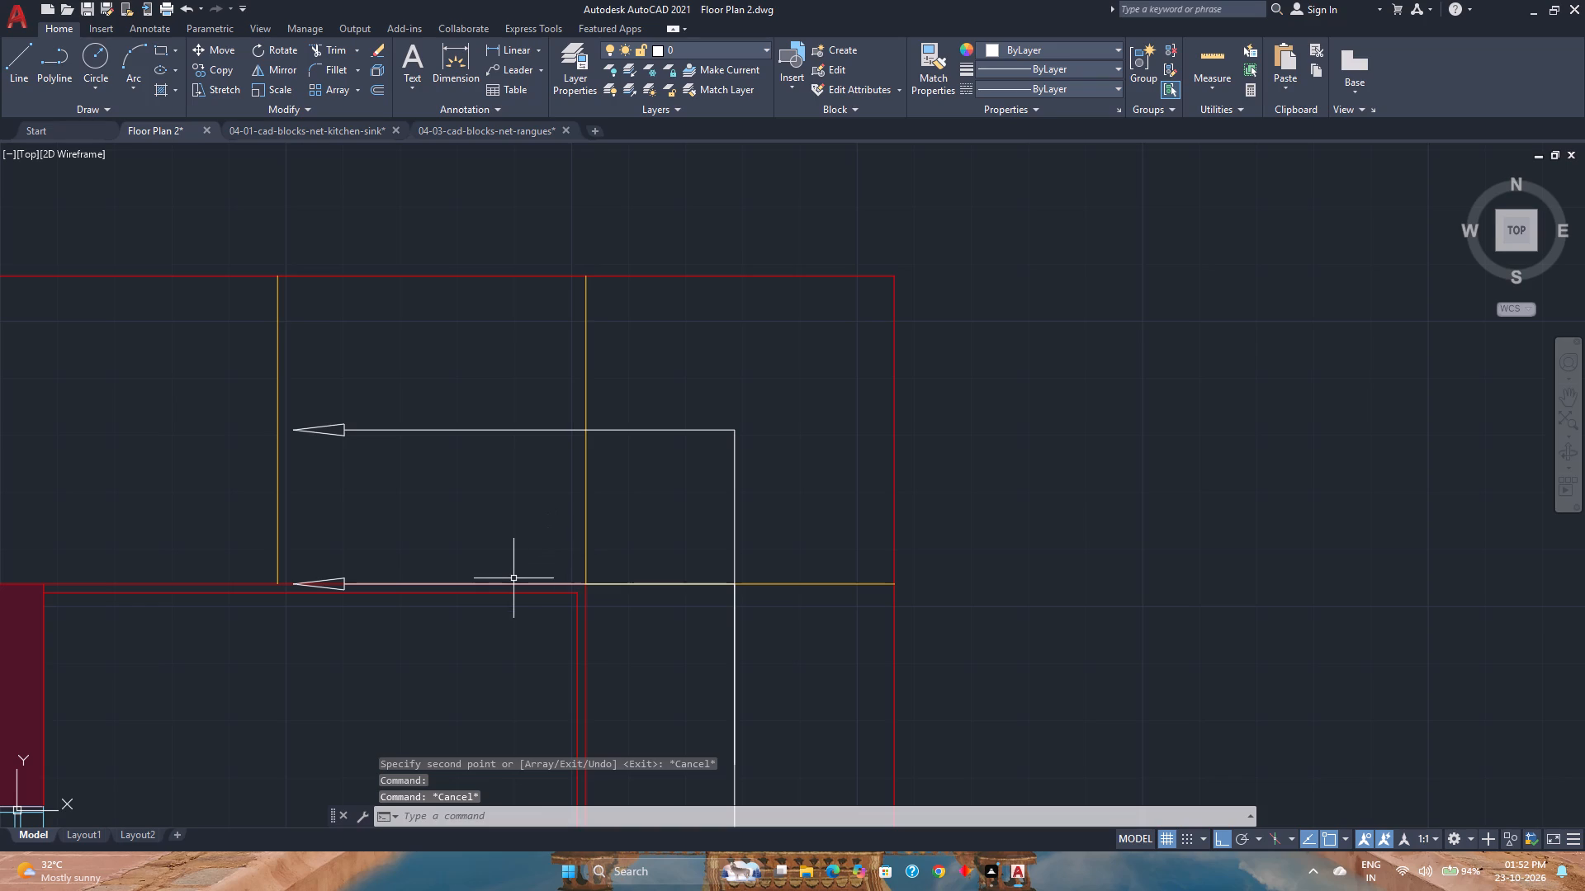
{"action": "left_click", "coordinate": [513, 581]}
{"action": "left_click", "coordinate": [508, 583]}
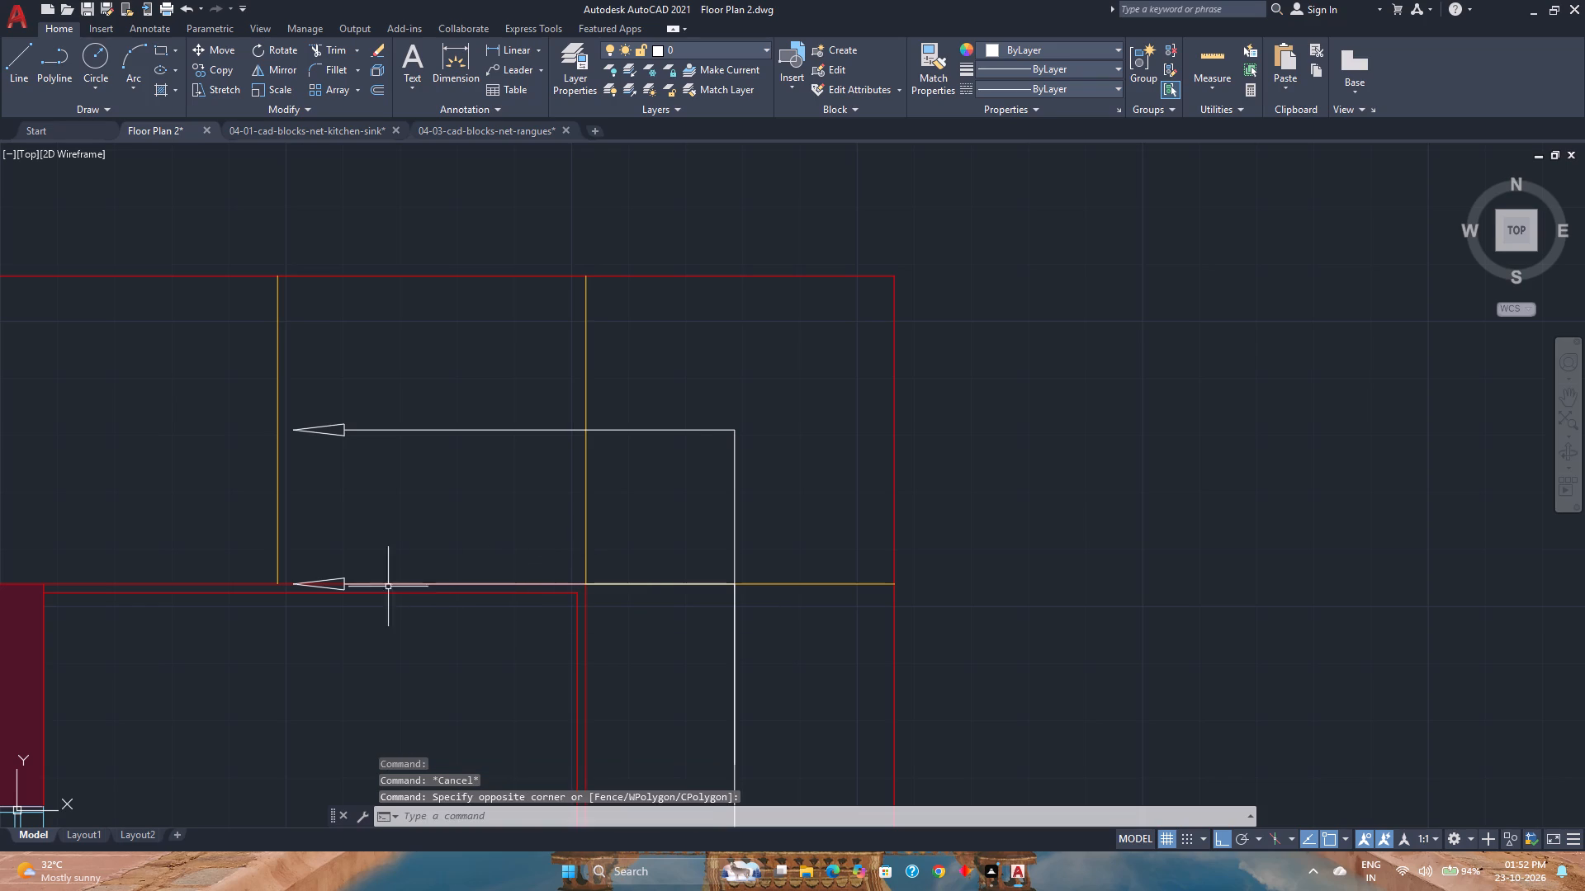
{"action": "left_click", "coordinate": [344, 578]}
{"action": "key", "text": "Delete"}
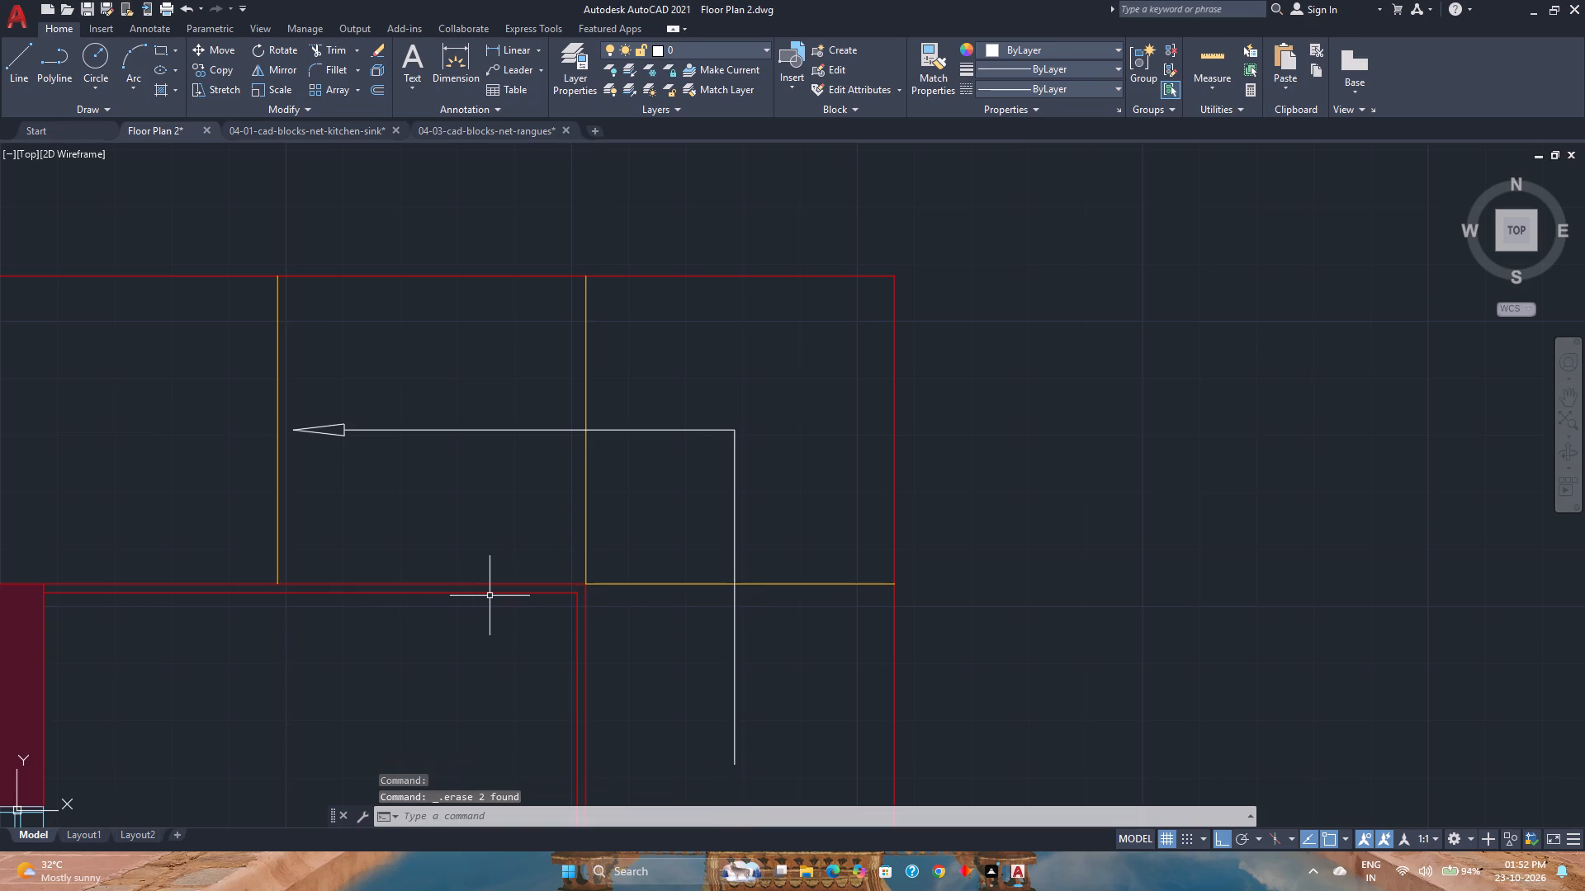
Save the drawing with the updated stair direction arrows.
{"action": "scroll", "coordinate": [490, 596], "scroll_direction": "down", "scroll_amount": 2}
{"action": "scroll", "coordinate": [589, 615], "scroll_direction": "down", "scroll_amount": 2}
{"action": "middle_click_drag", "start_coordinate": [593, 632], "coordinate": [634, 511]}
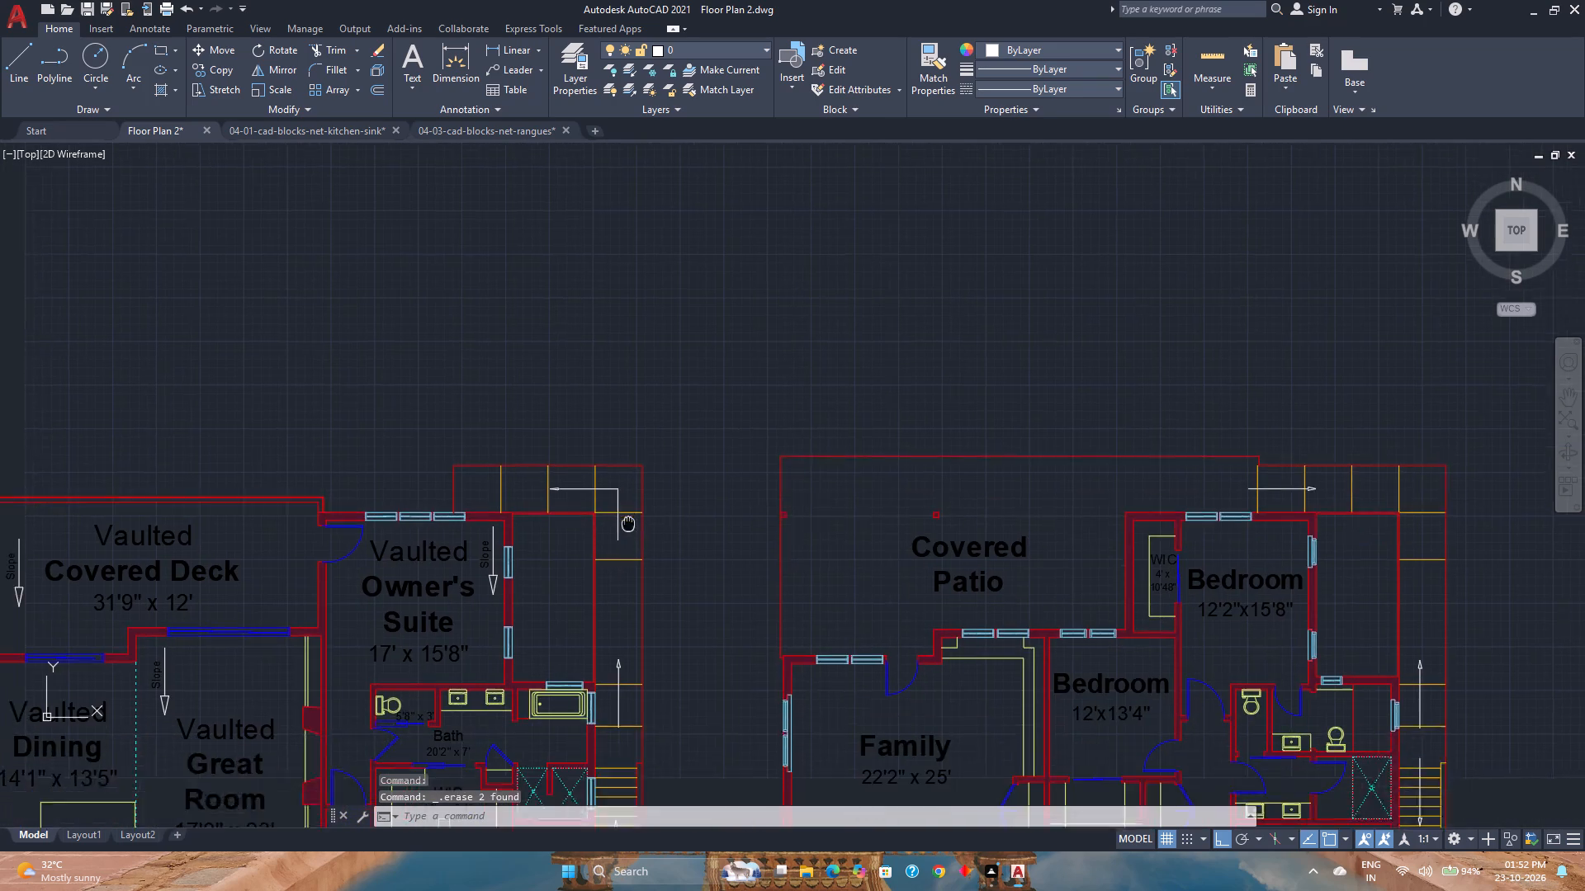
{"action": "middle_click_drag", "start_coordinate": [634, 511], "coordinate": [655, 466]}
{"action": "middle_click", "coordinate": [656, 465]}
{"action": "scroll", "coordinate": [720, 584], "scroll_direction": "down", "scroll_amount": 1}
{"action": "middle_click_drag", "start_coordinate": [777, 626], "coordinate": [758, 496]}
{"action": "middle_click", "coordinate": [758, 496]}
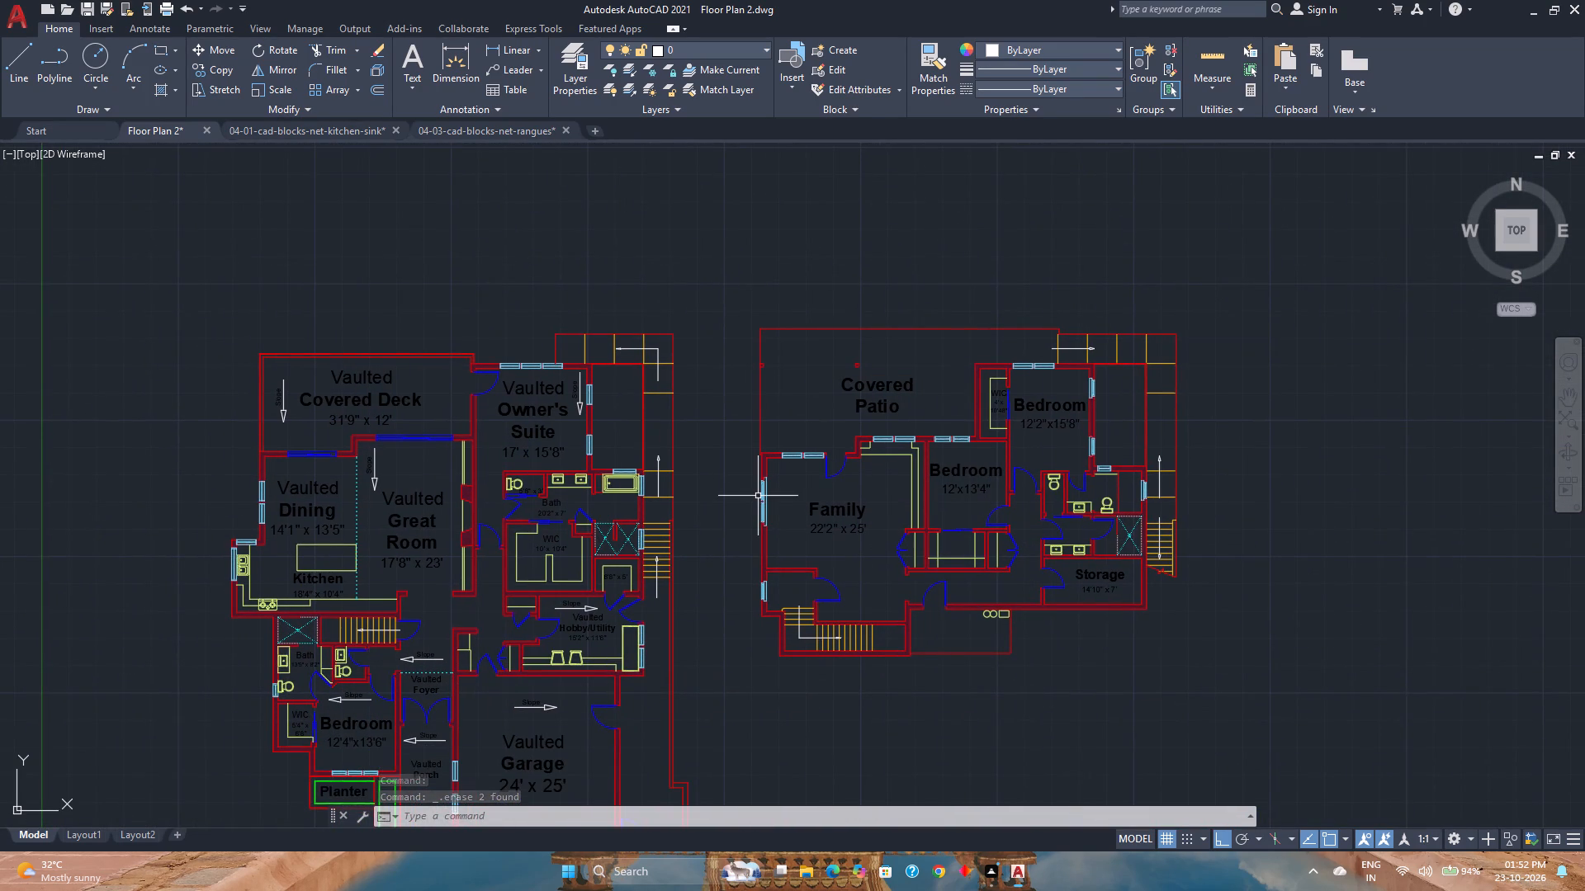
{"action": "key", "text": "ctrl+s"}
{"action": "middle_click_drag", "start_coordinate": [745, 689], "coordinate": [740, 625]}
{"action": "middle_click", "coordinate": [740, 625]}
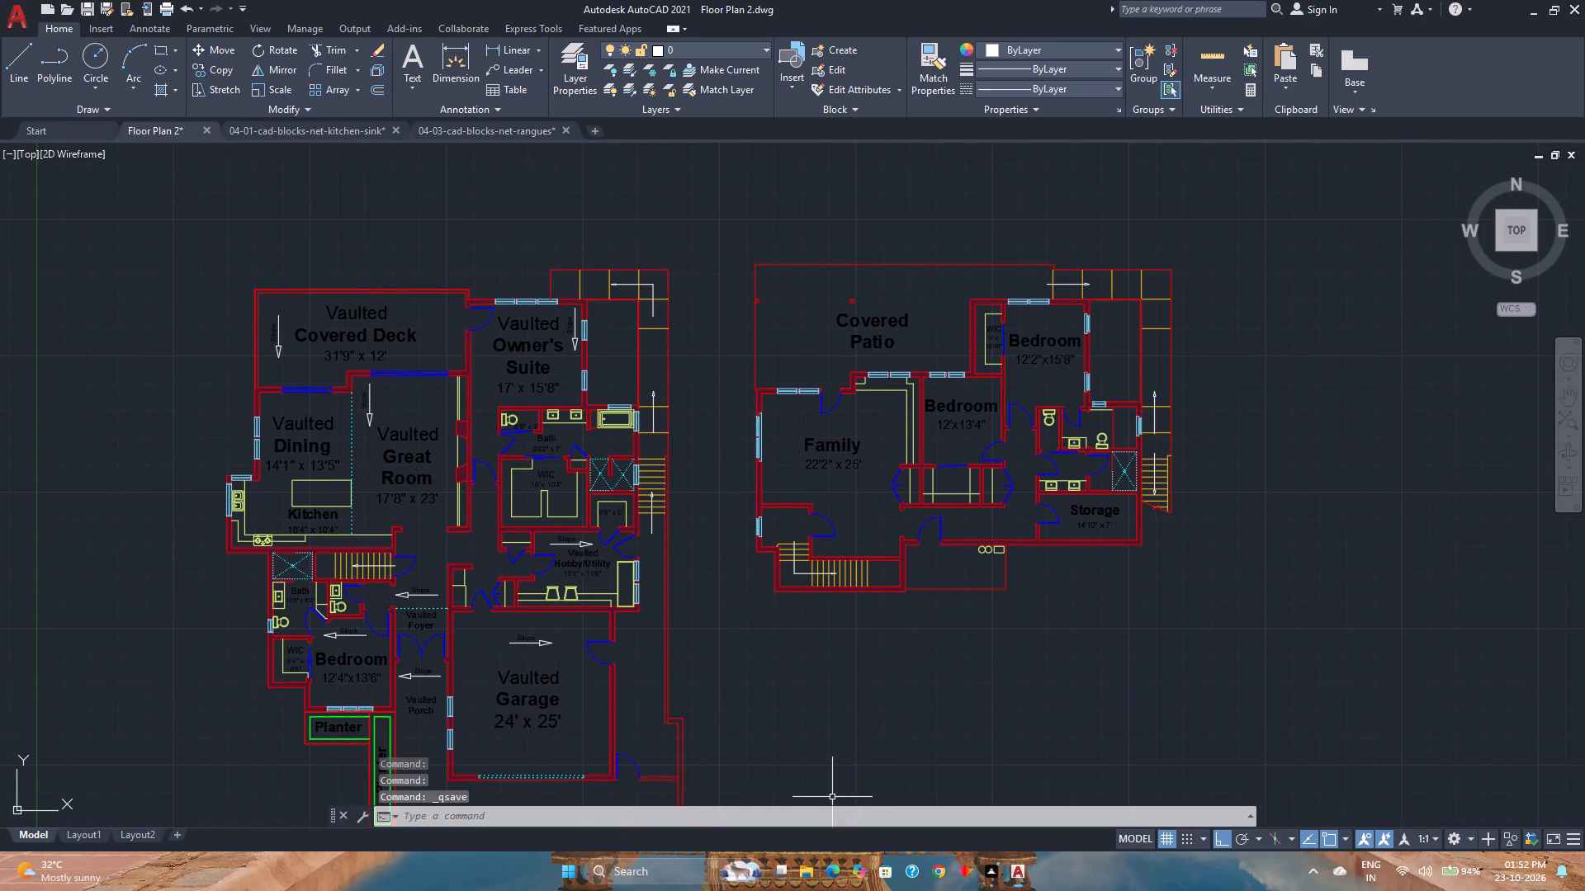
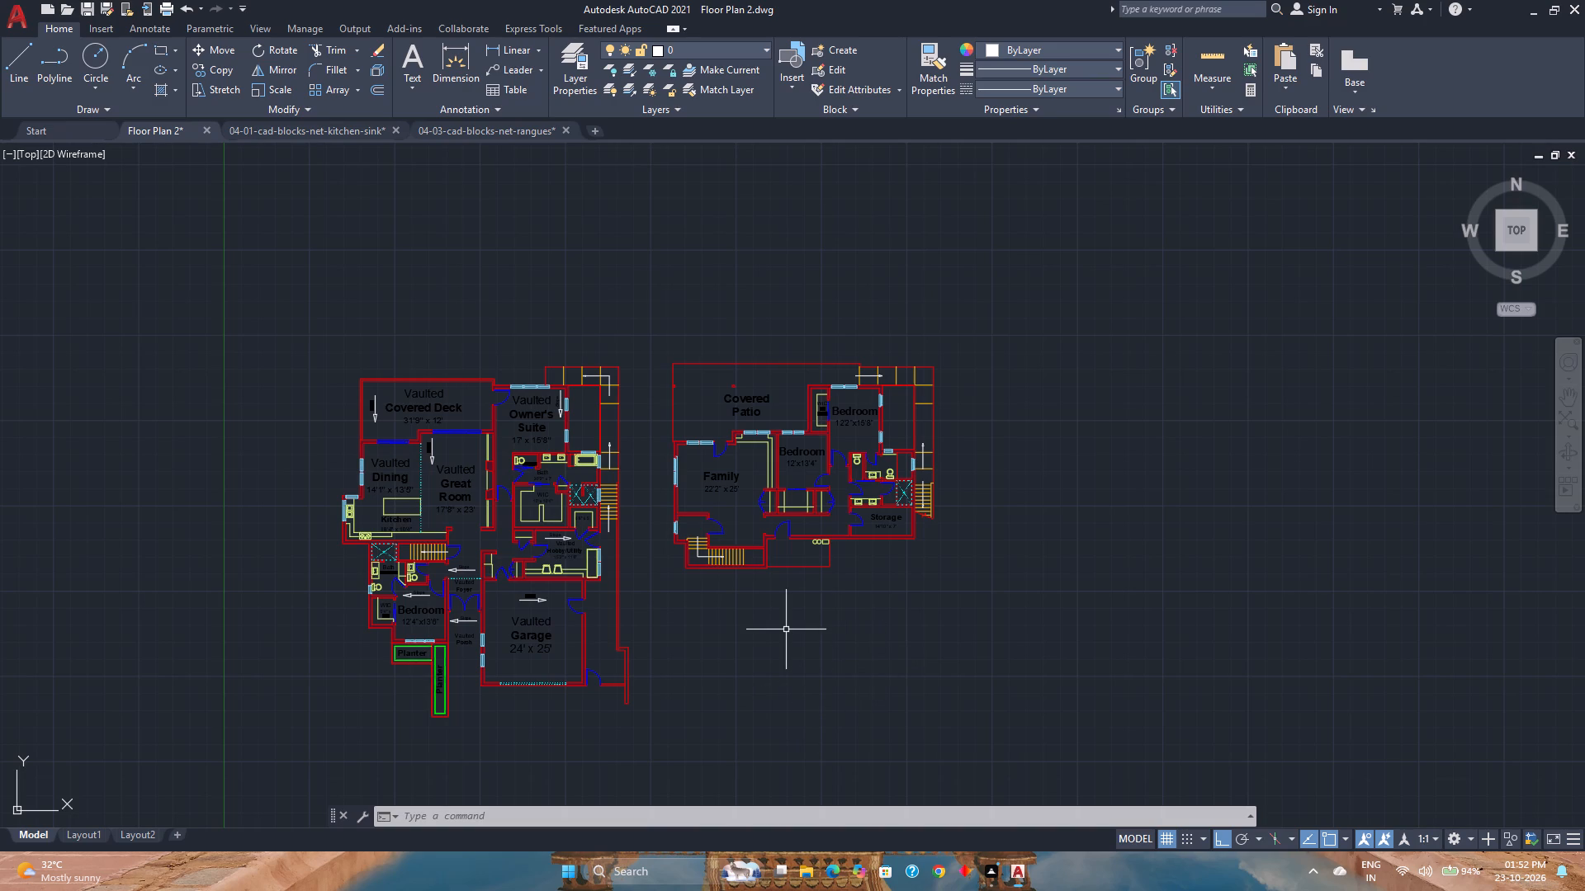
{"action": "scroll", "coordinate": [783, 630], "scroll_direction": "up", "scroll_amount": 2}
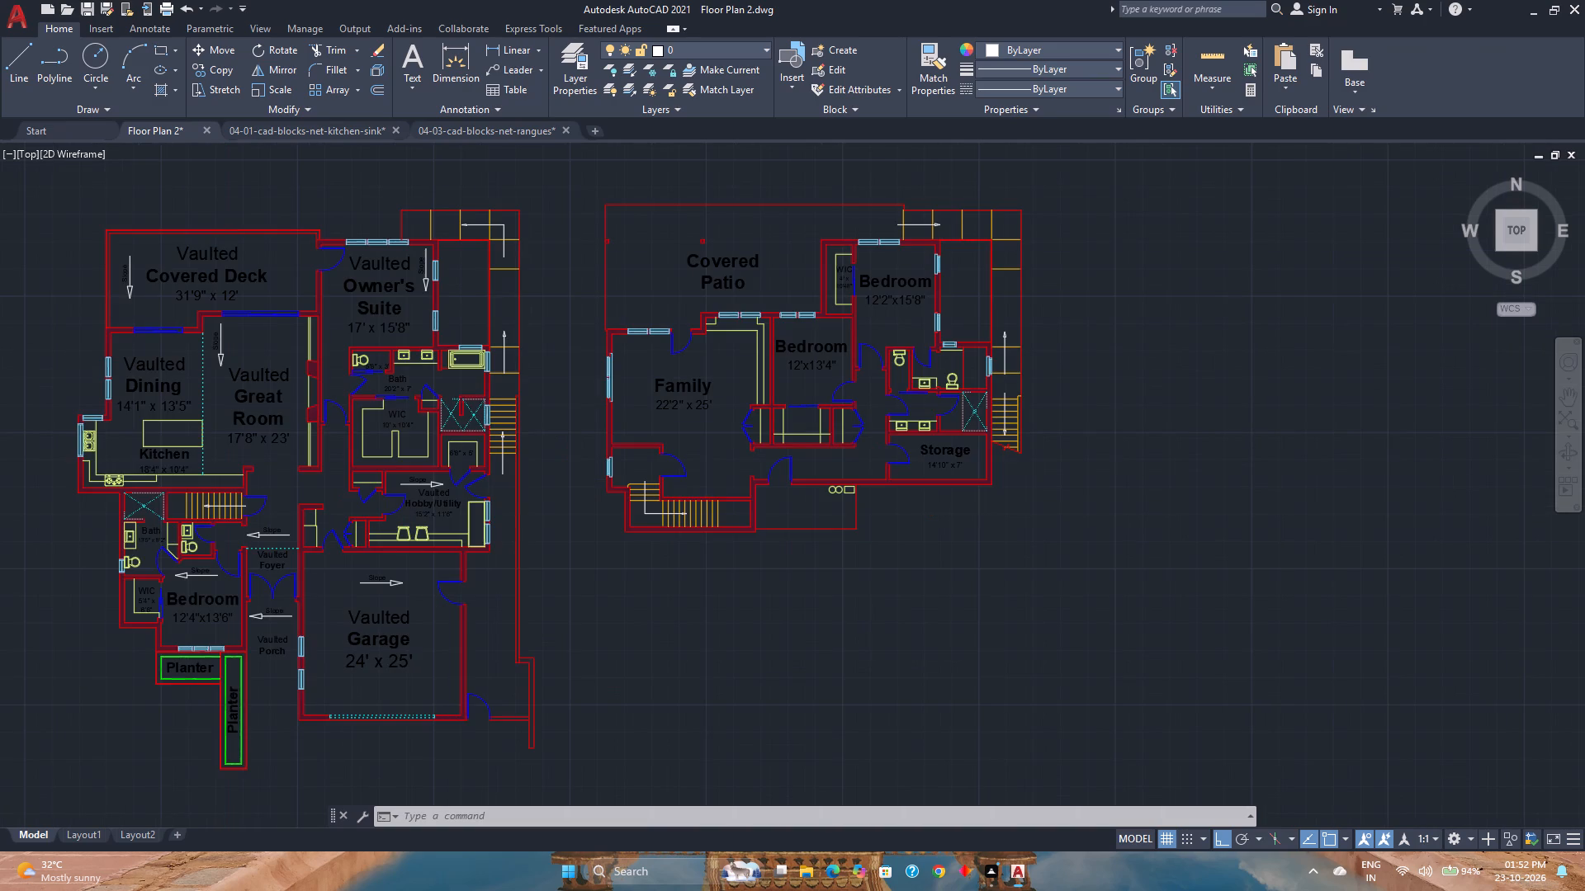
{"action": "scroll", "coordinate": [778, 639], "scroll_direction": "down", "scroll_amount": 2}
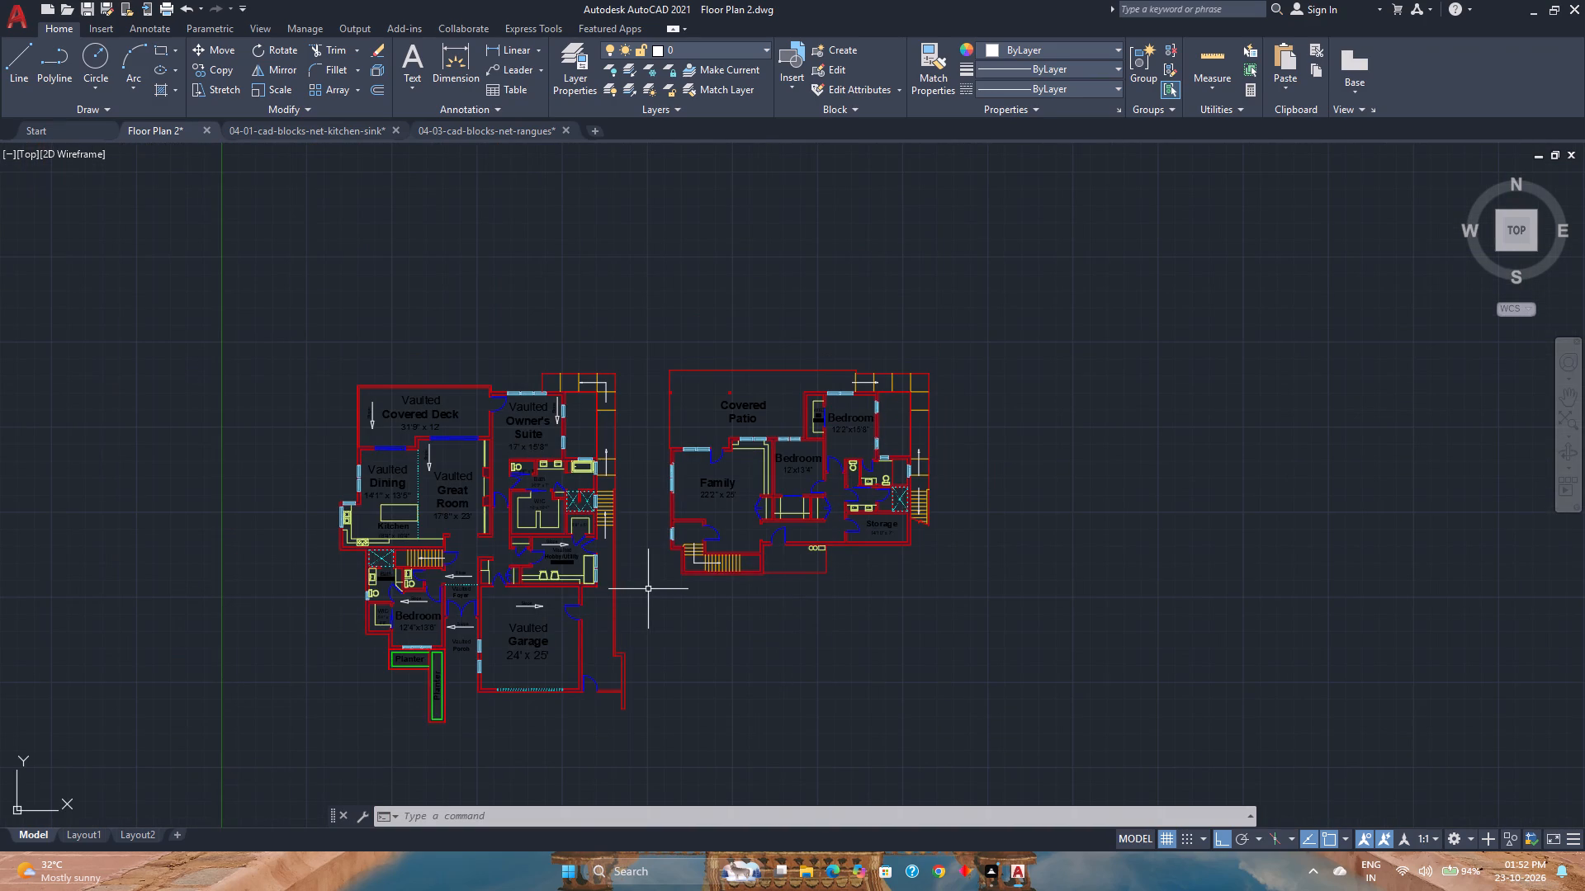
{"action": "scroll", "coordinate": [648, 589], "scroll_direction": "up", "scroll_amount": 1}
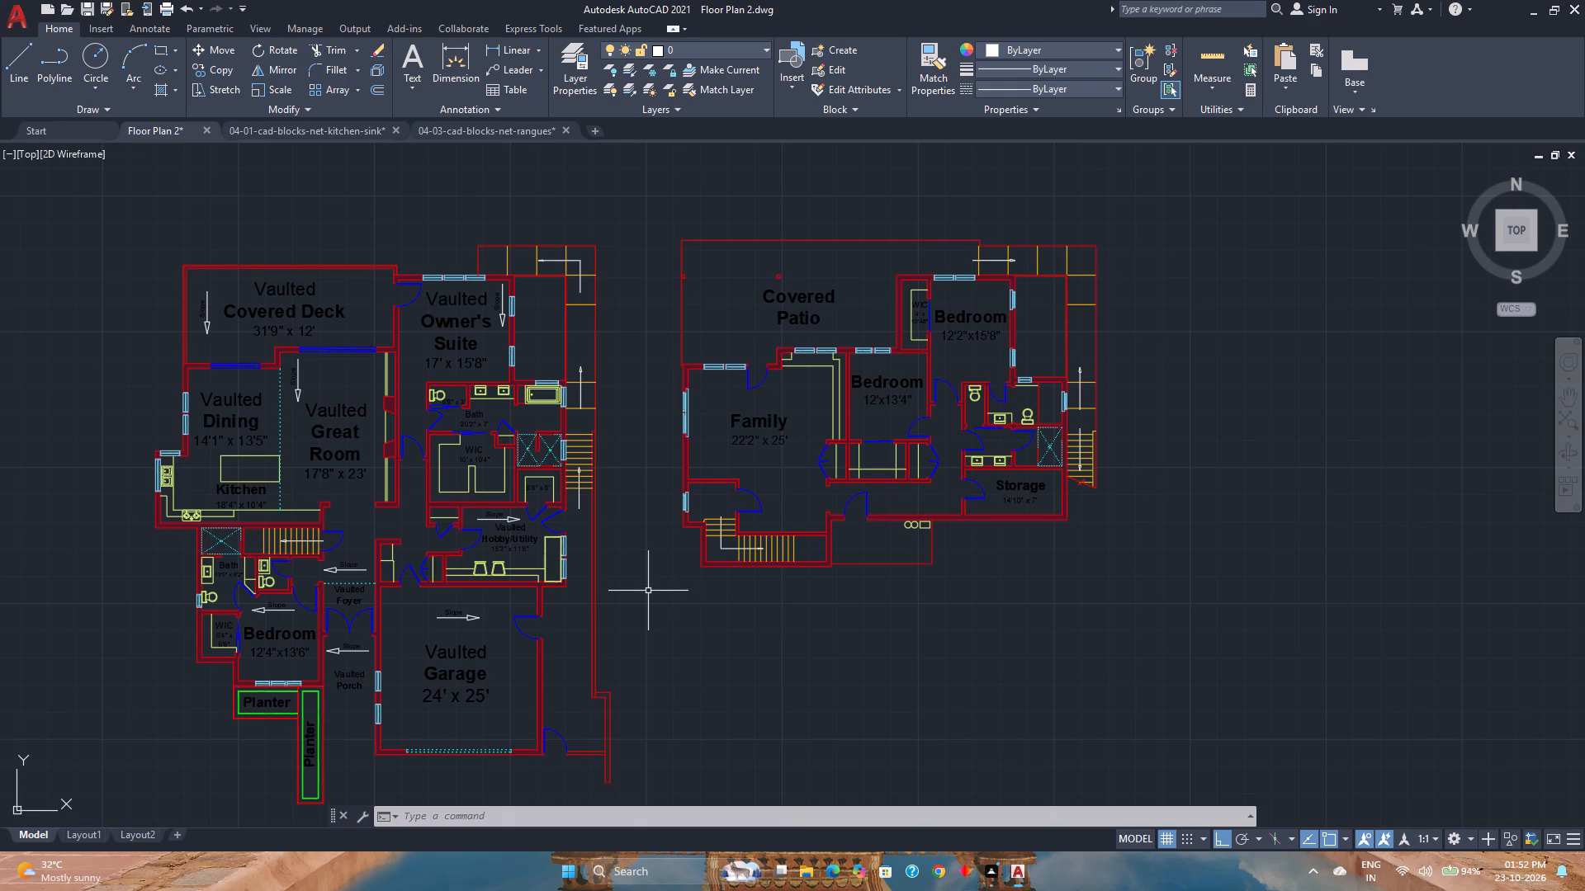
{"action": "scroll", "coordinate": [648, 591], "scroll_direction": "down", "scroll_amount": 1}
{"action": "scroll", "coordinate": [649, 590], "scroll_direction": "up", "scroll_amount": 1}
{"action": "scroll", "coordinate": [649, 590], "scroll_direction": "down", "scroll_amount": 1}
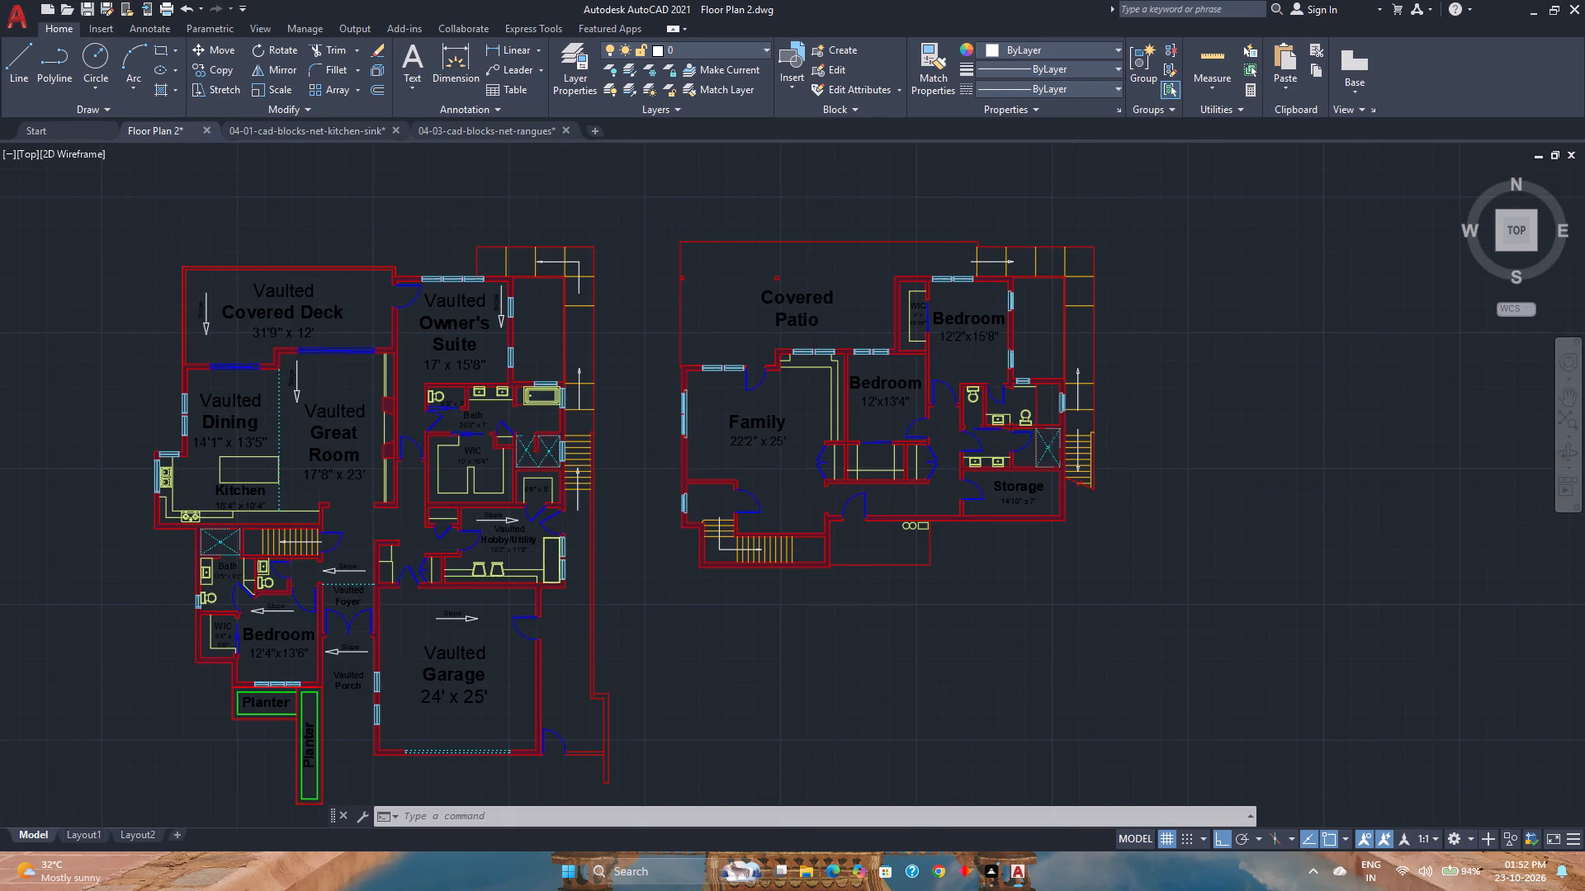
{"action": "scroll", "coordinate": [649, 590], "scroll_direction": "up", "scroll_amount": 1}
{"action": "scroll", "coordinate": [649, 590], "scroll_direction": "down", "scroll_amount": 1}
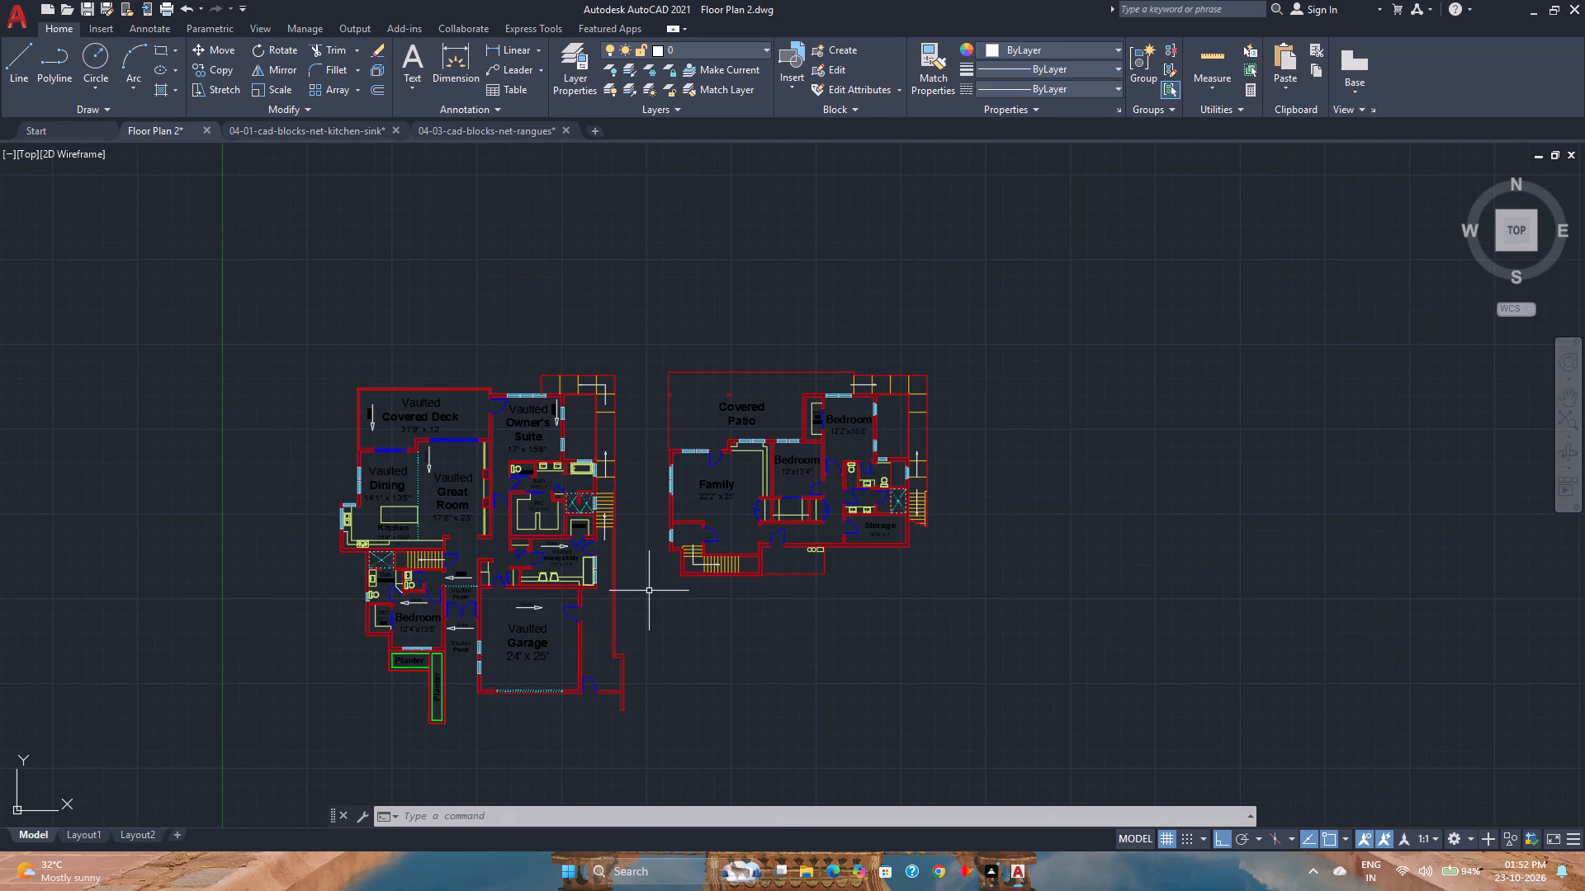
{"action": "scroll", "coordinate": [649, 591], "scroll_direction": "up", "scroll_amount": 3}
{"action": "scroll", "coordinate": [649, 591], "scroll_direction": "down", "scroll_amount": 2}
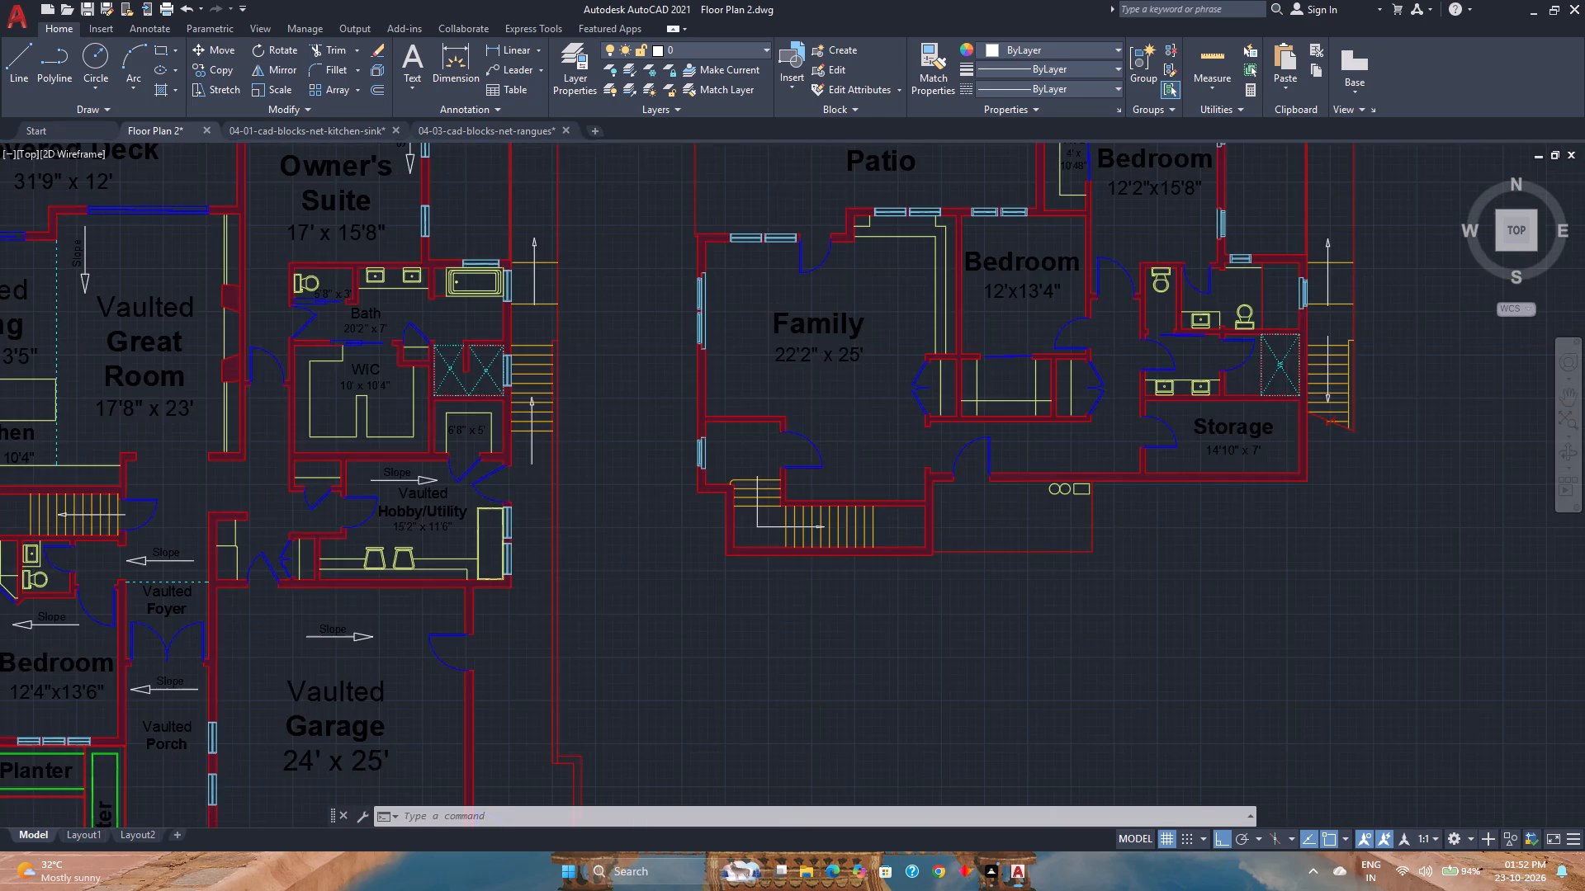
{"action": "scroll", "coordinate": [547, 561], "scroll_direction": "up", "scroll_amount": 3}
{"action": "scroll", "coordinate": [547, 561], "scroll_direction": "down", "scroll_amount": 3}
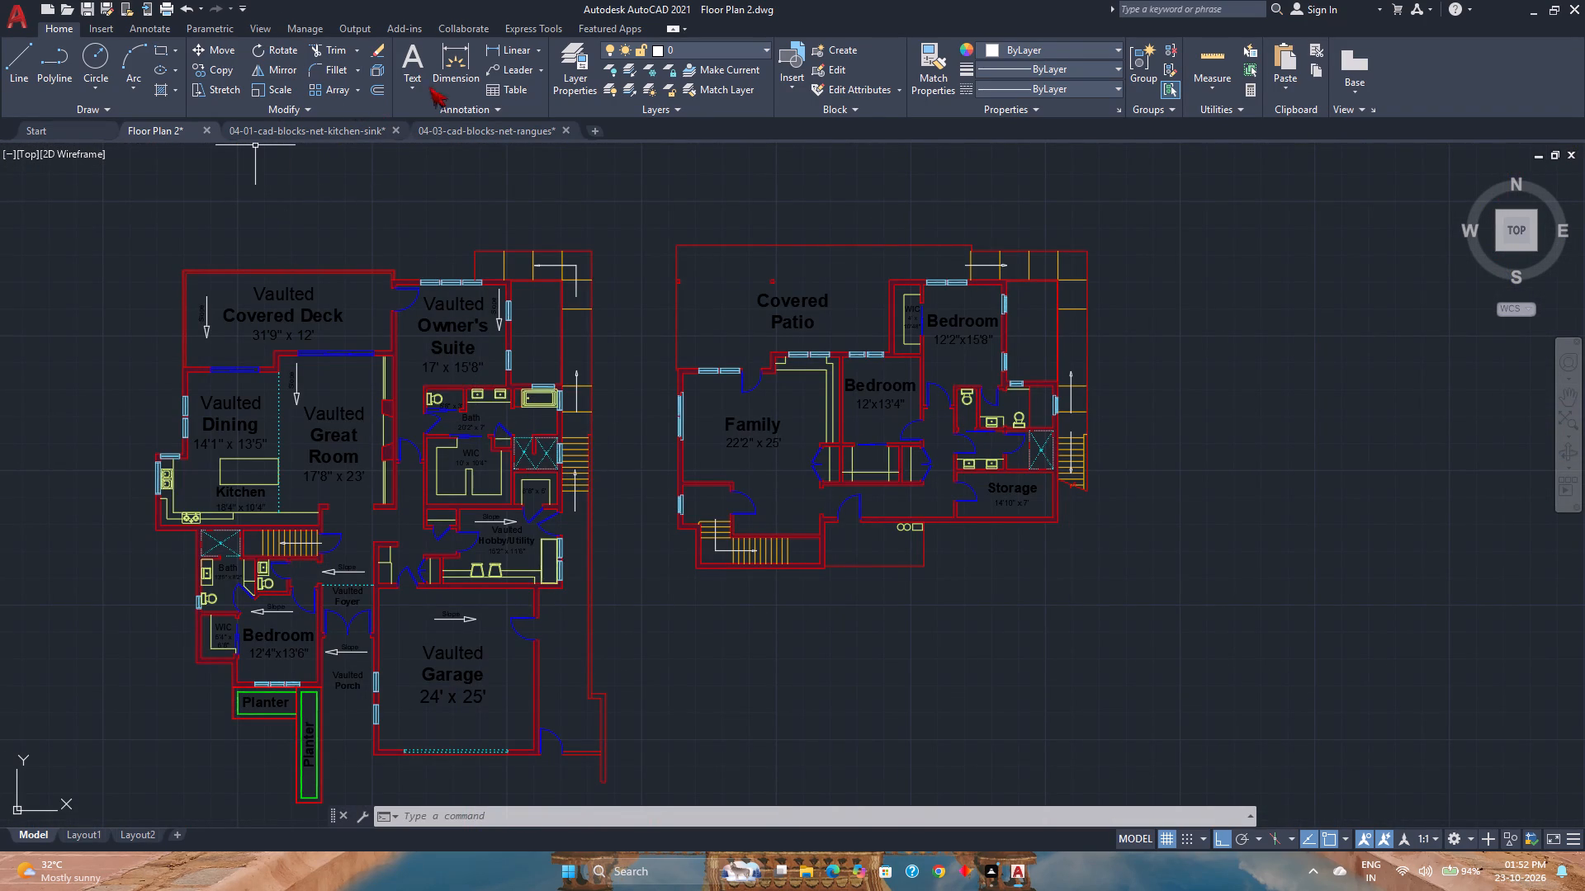
Place bold multiline text reading "Dn" at 1' height beside the interior stair's door, at the tail of the west-pointing arrow.
{"action": "left_click", "coordinate": [418, 55]}
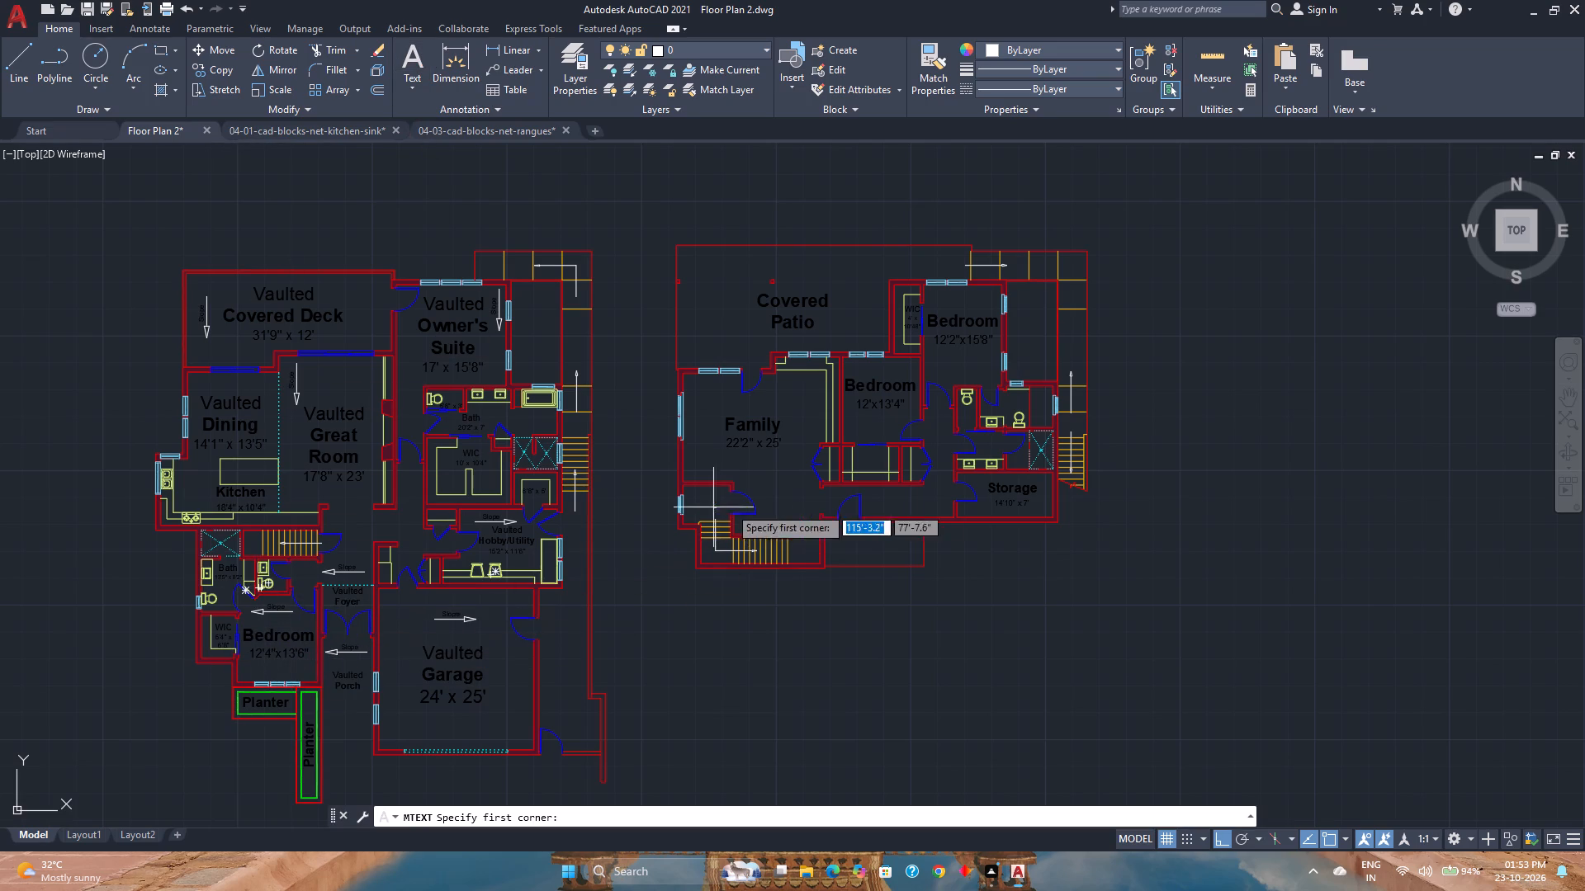
{"action": "scroll", "coordinate": [311, 540], "scroll_direction": "up", "scroll_amount": 5}
{"action": "left_click", "coordinate": [444, 533]}
{"action": "left_click", "coordinate": [534, 618]}
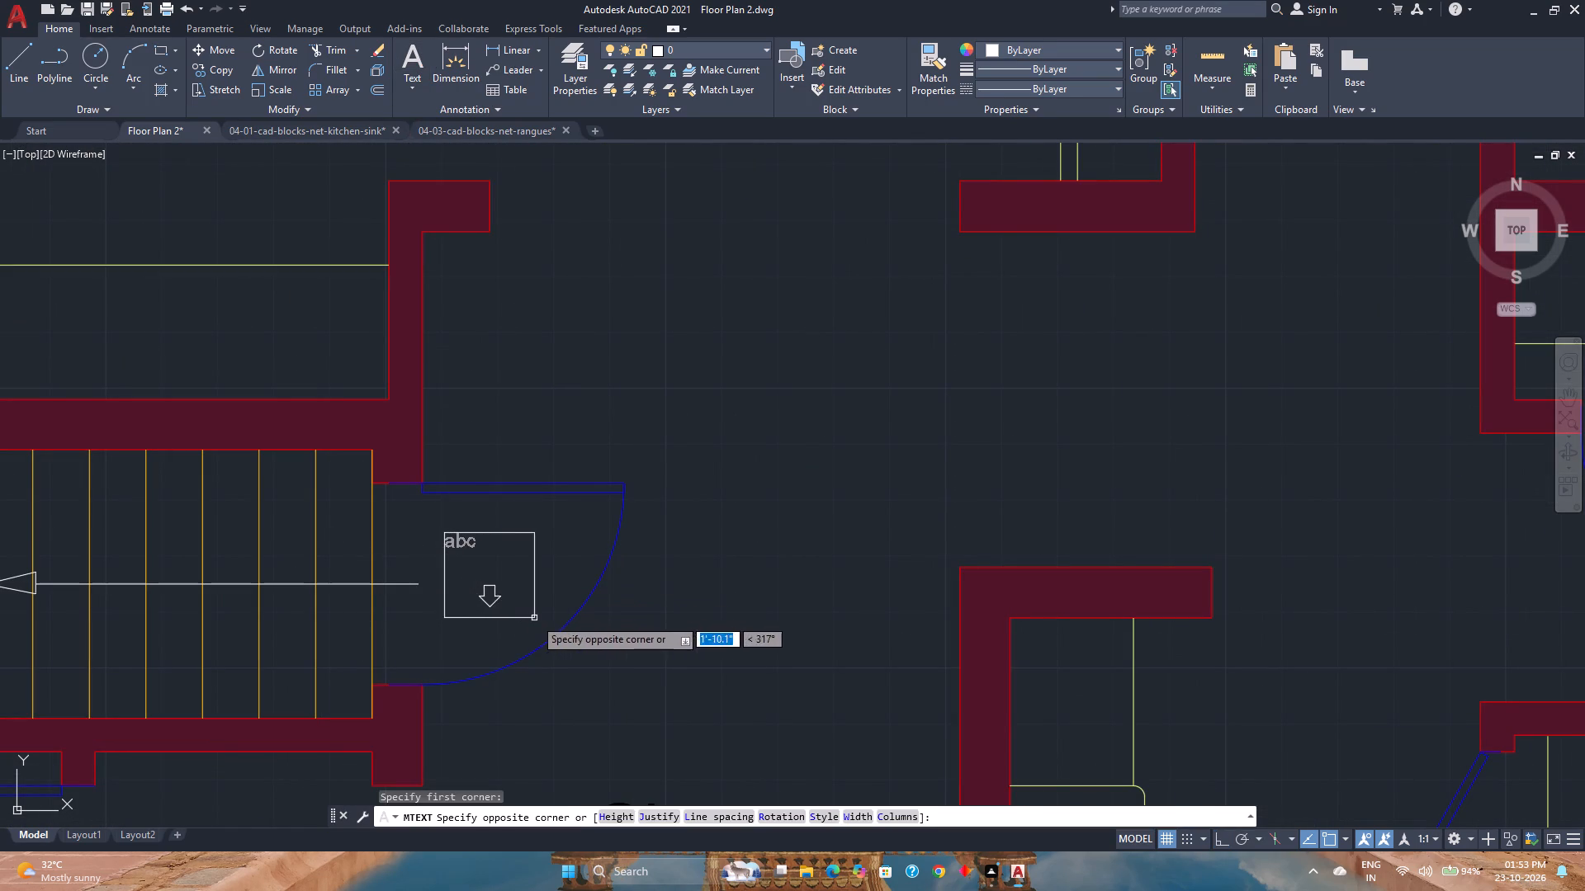
{"action": "left_click", "coordinate": [195, 64]}
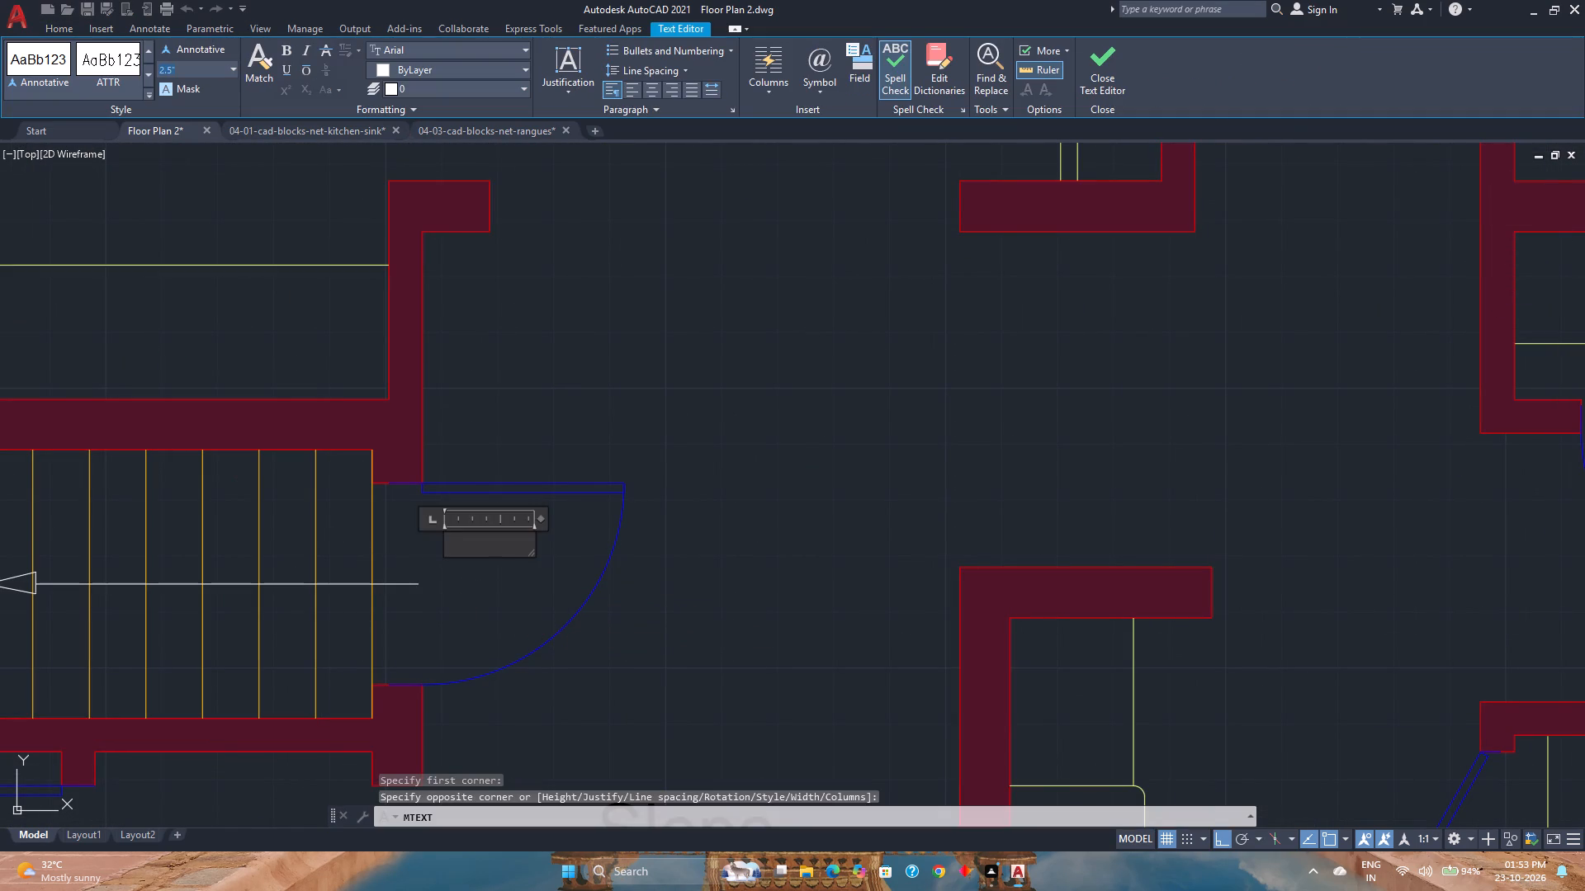
{"action": "type", "text": "1'"}
{"action": "key", "text": "Return"}
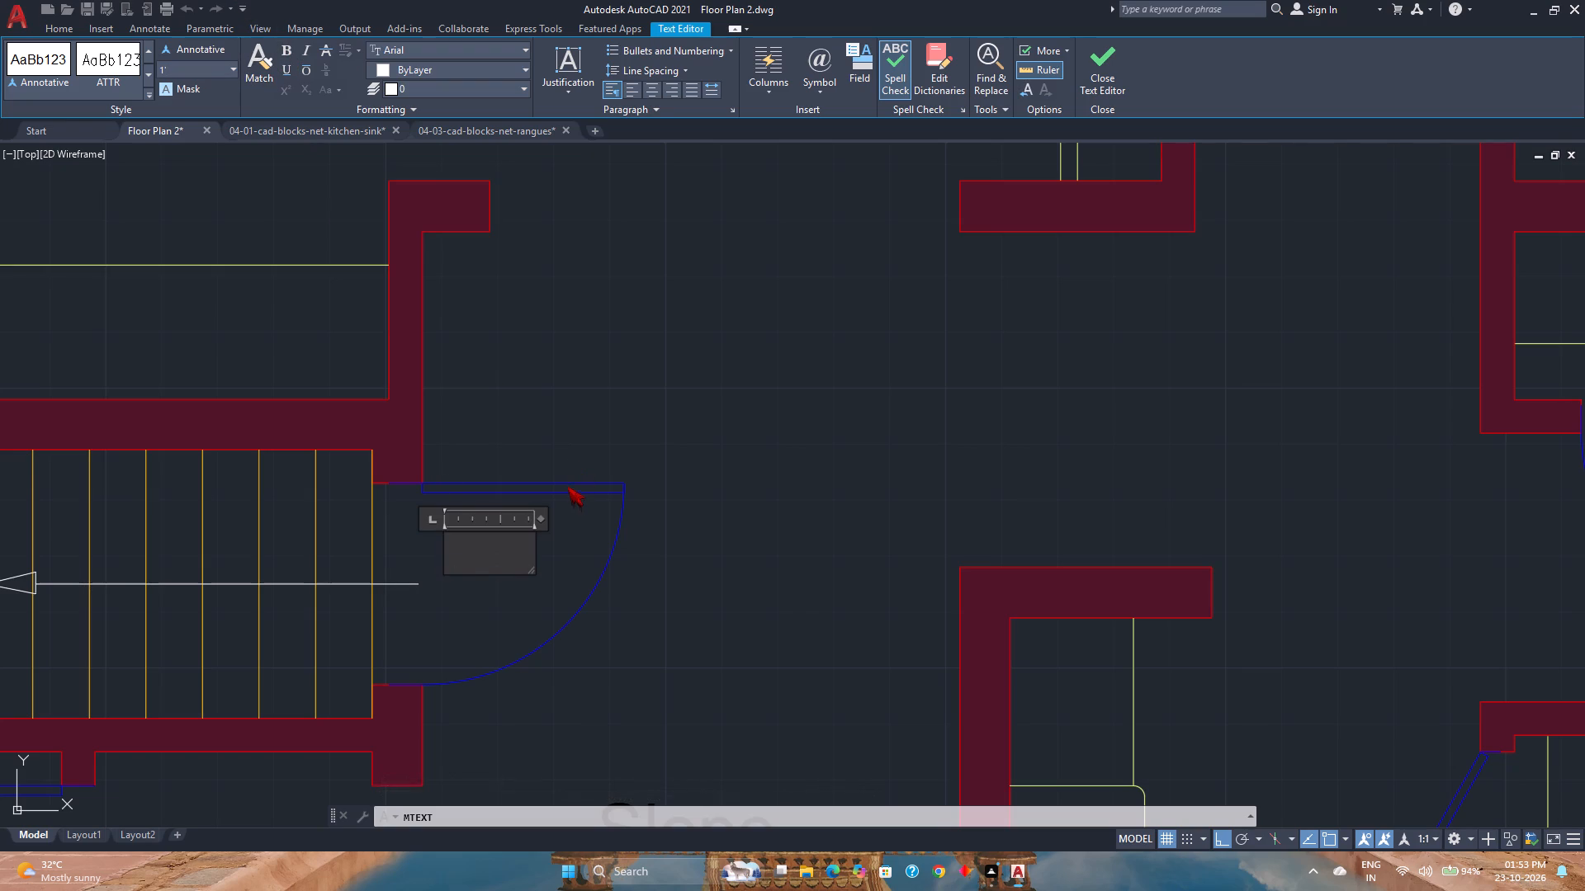
{"action": "key", "text": "ctrl+b"}
{"action": "scroll", "coordinate": [567, 474], "scroll_direction": "down", "scroll_amount": 7}
{"action": "scroll", "coordinate": [567, 474], "scroll_direction": "up", "scroll_amount": 5}
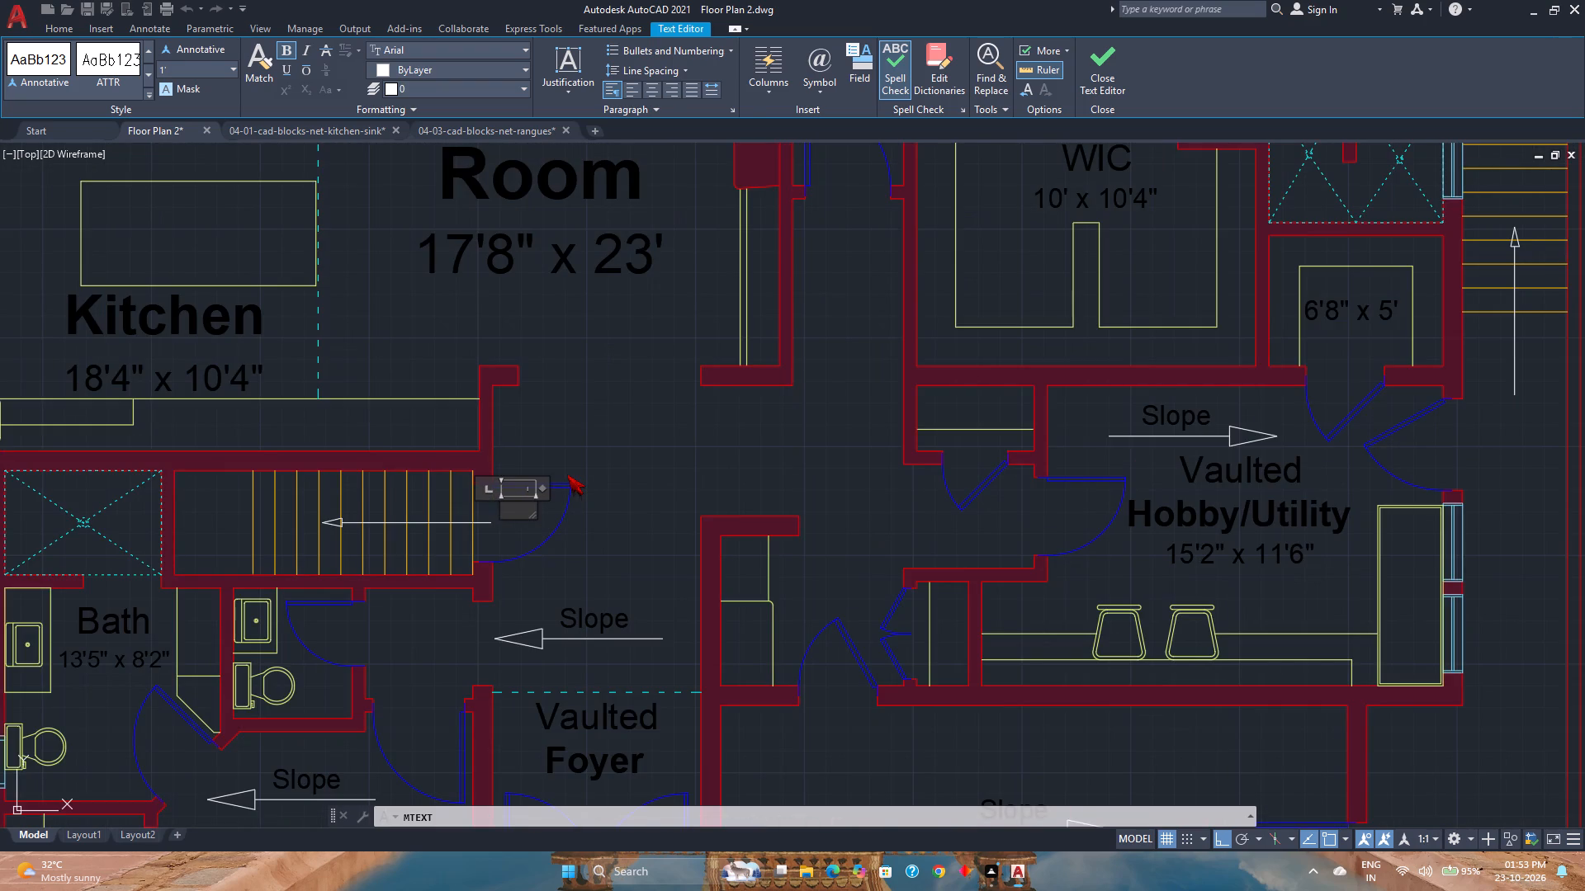
{"action": "type", "text": "Dn"}
Set the Dn label's text height to 1'3", widen its text frame slightly and finish the text.
{"action": "key", "text": "ctrl+a"}
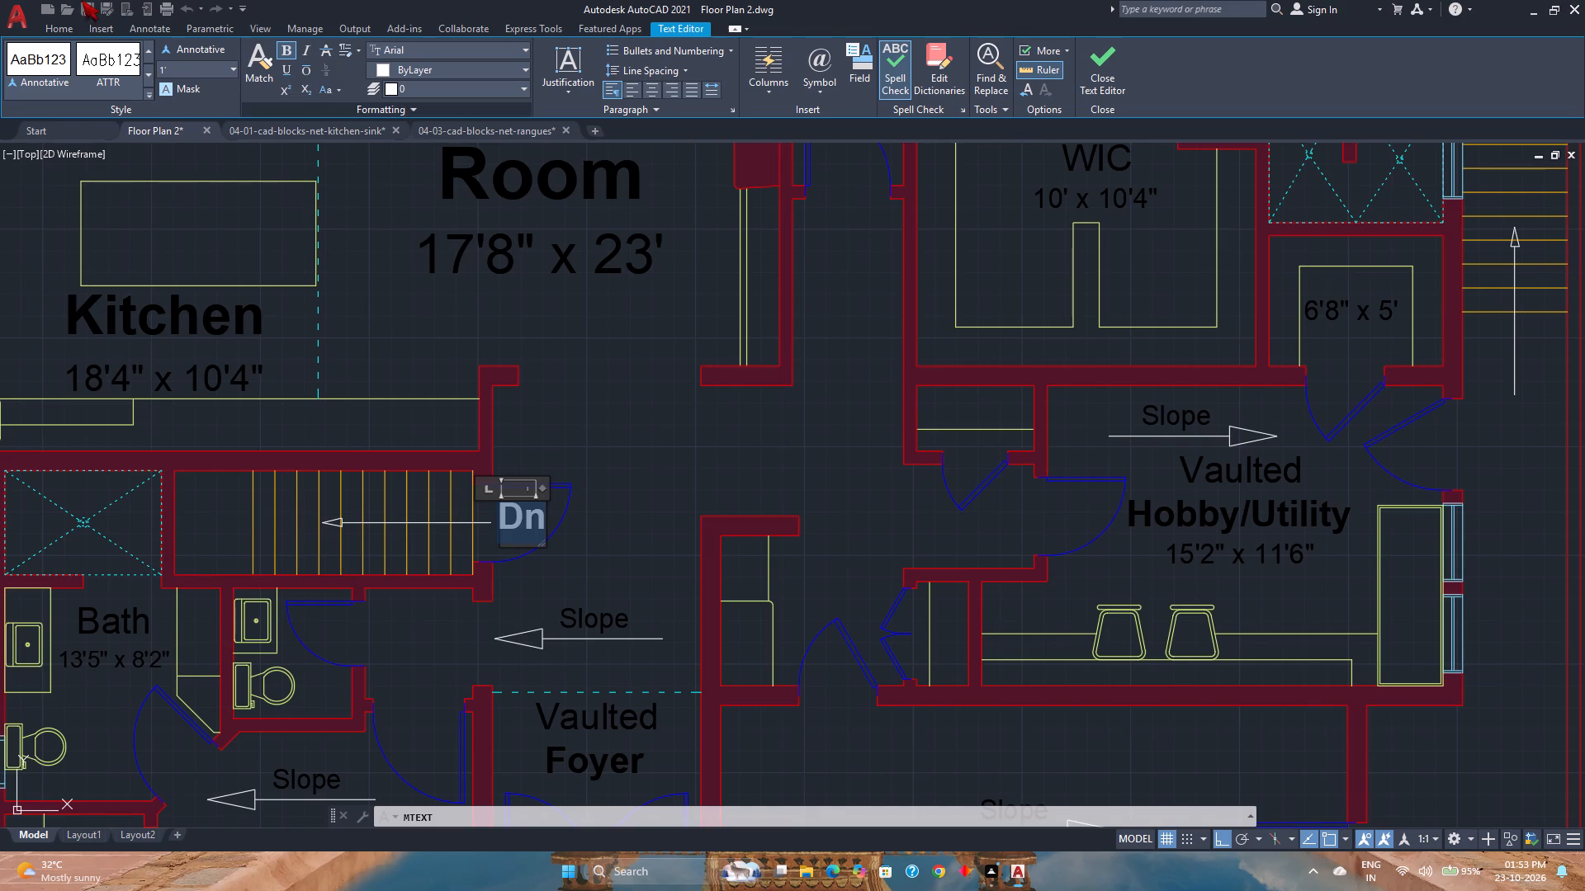
{"action": "left_click", "coordinate": [201, 64]}
{"action": "type", "text": "1'3\""}
{"action": "key", "text": "Return"}
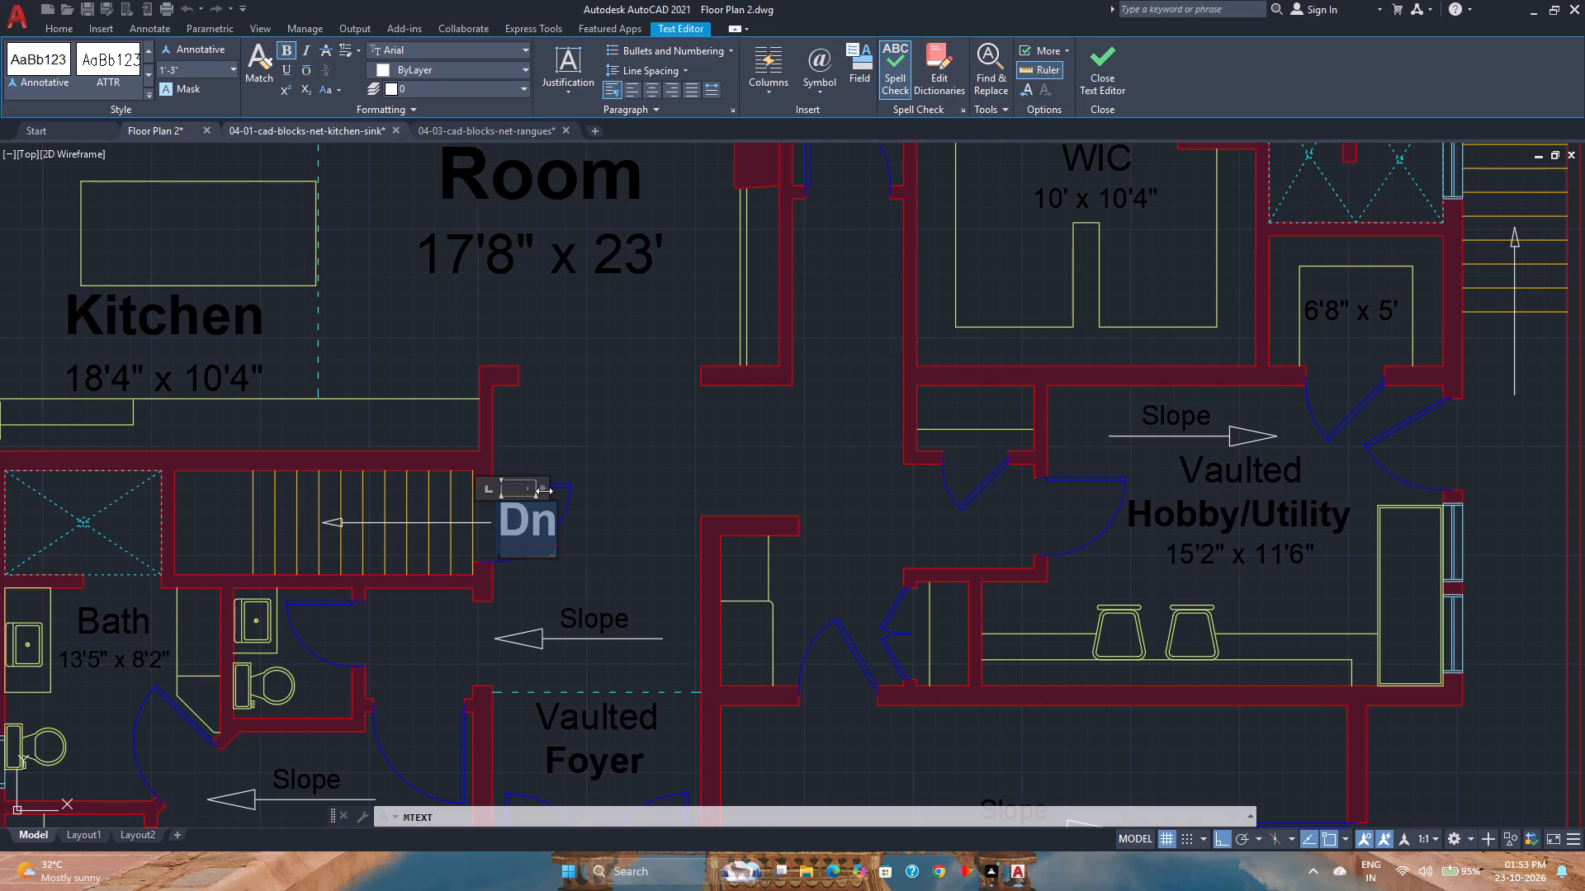
{"action": "left_click_drag", "start_coordinate": [544, 490], "coordinate": [558, 490]}
{"action": "left_click", "coordinate": [1101, 54]}
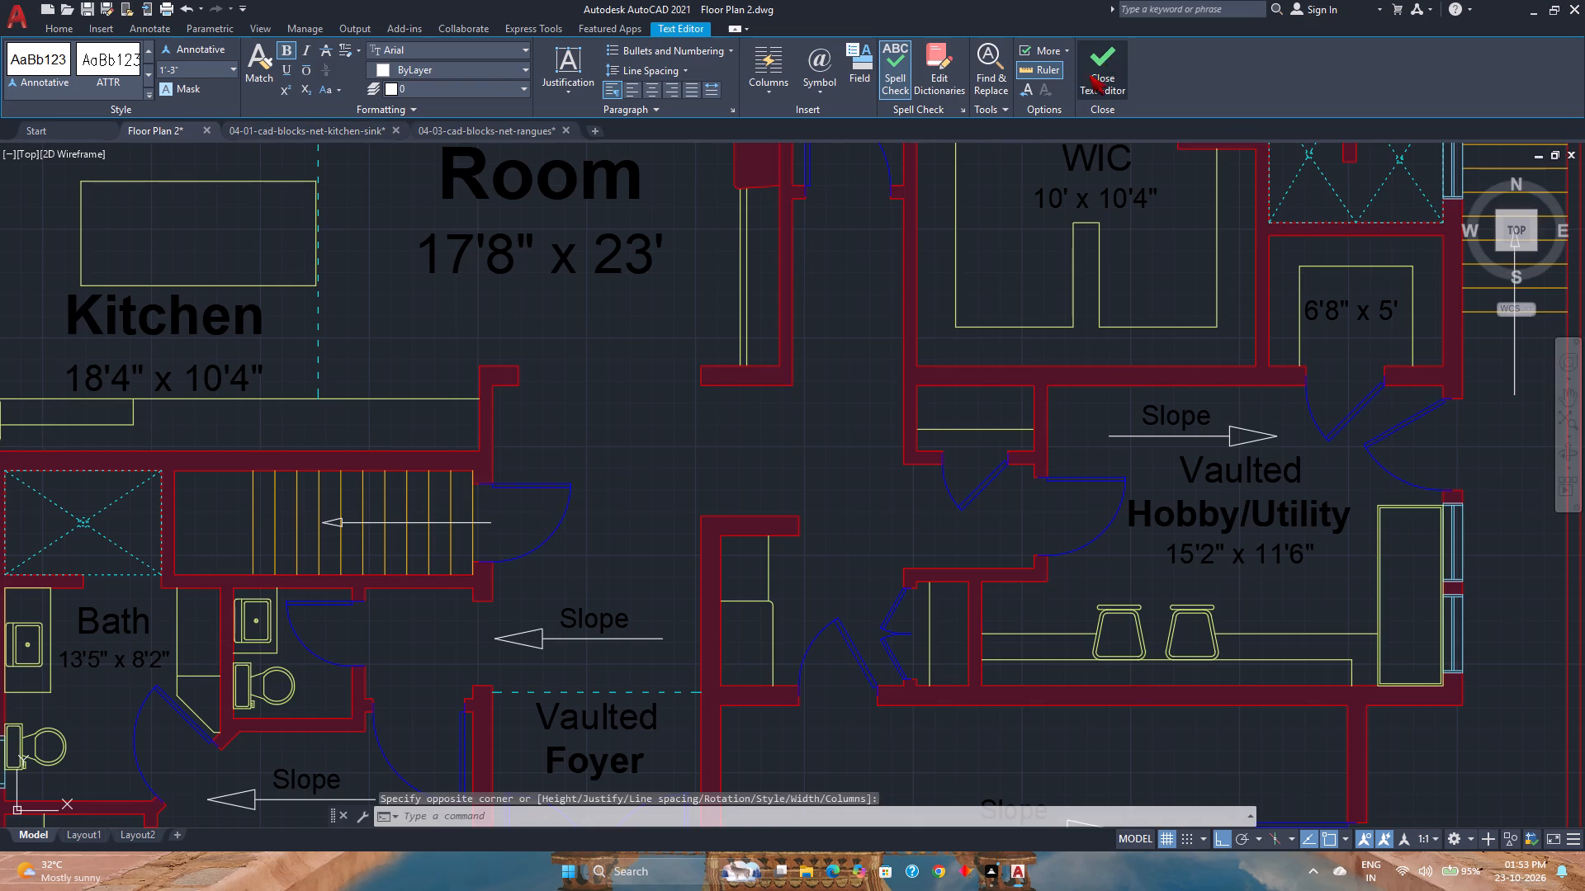
Copy the Dn label to the tails of the three stair arrows along the first plan's east side, with Ortho off.
{"action": "left_click", "coordinate": [513, 507]}
{"action": "scroll", "coordinate": [513, 507], "scroll_direction": "down", "scroll_amount": 3}
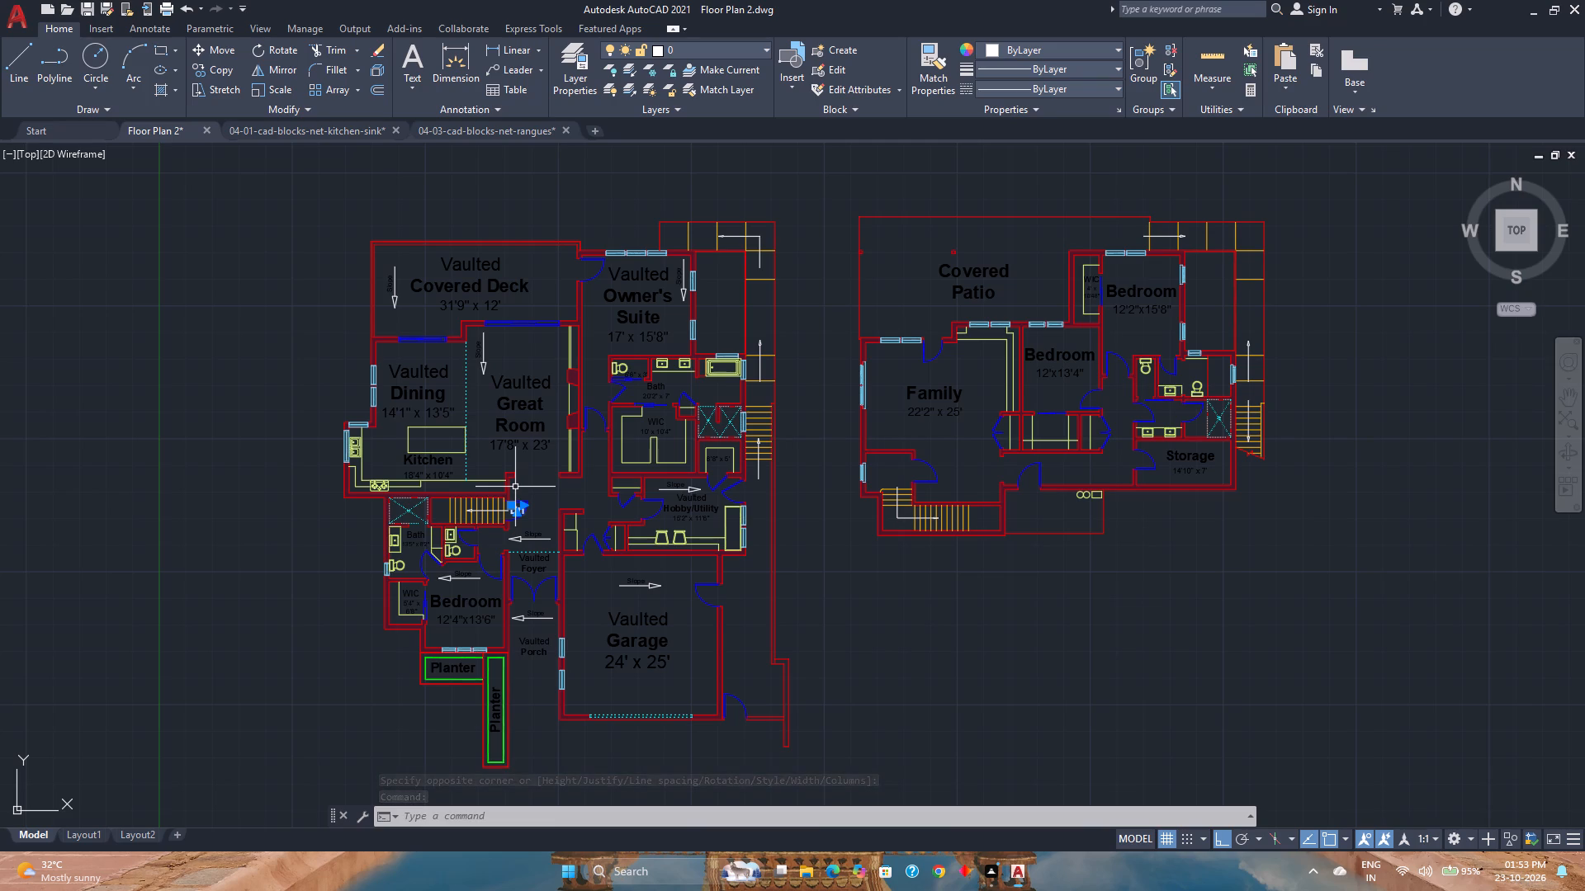
{"action": "left_click", "coordinate": [231, 76]}
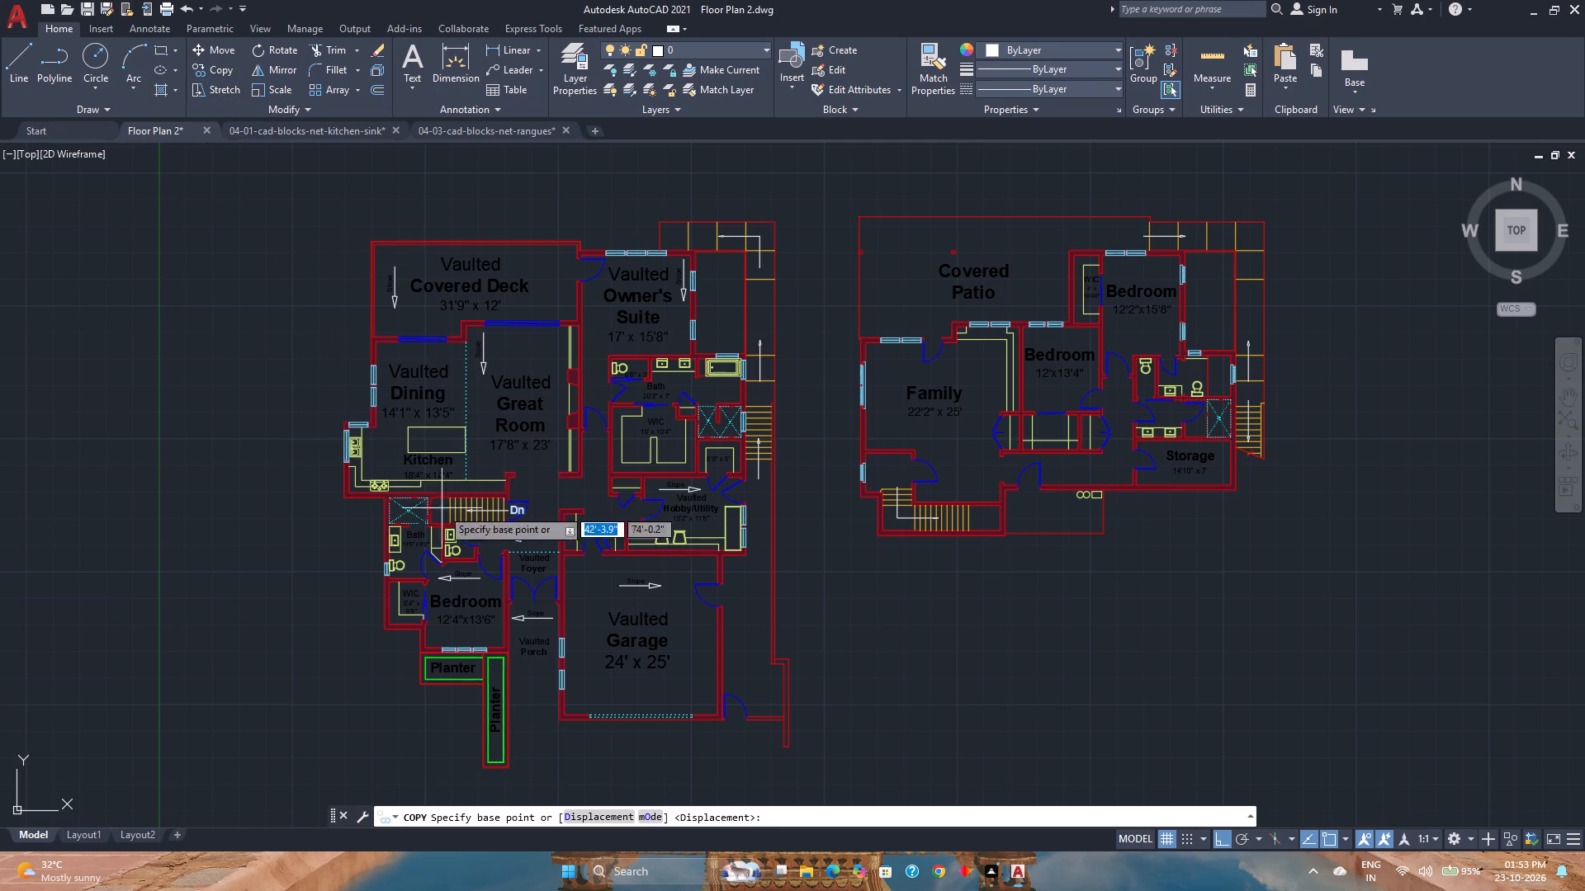
{"action": "scroll", "coordinate": [517, 552], "scroll_direction": "up", "scroll_amount": 4}
{"action": "left_click", "coordinate": [461, 262]}
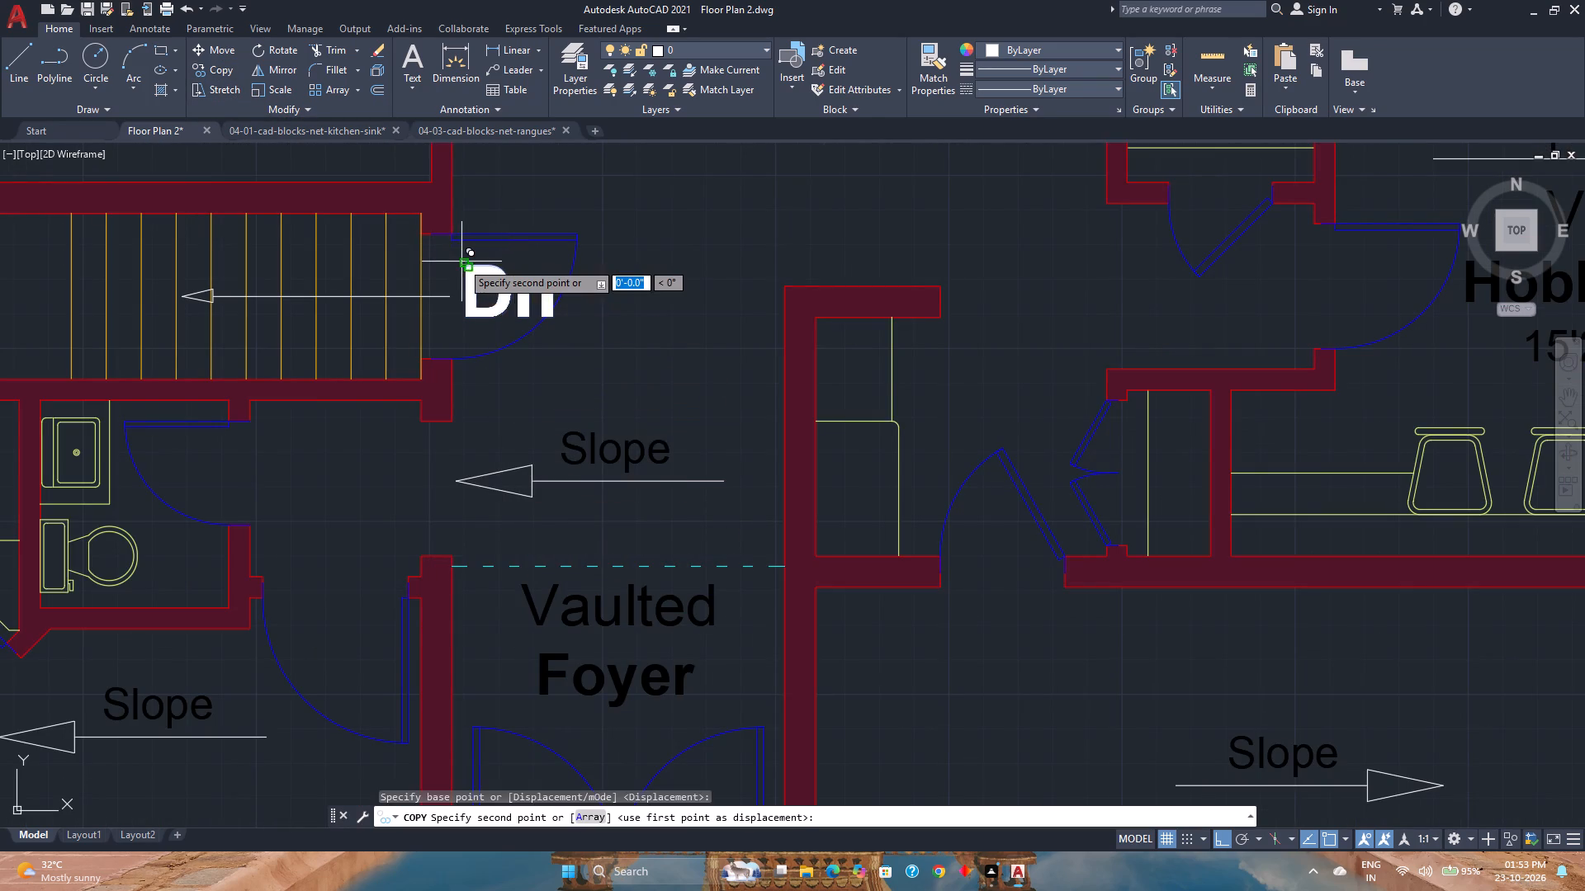
{"action": "scroll", "coordinate": [461, 262], "scroll_direction": "down", "scroll_amount": 4}
{"action": "scroll", "coordinate": [691, 227], "scroll_direction": "up", "scroll_amount": 2}
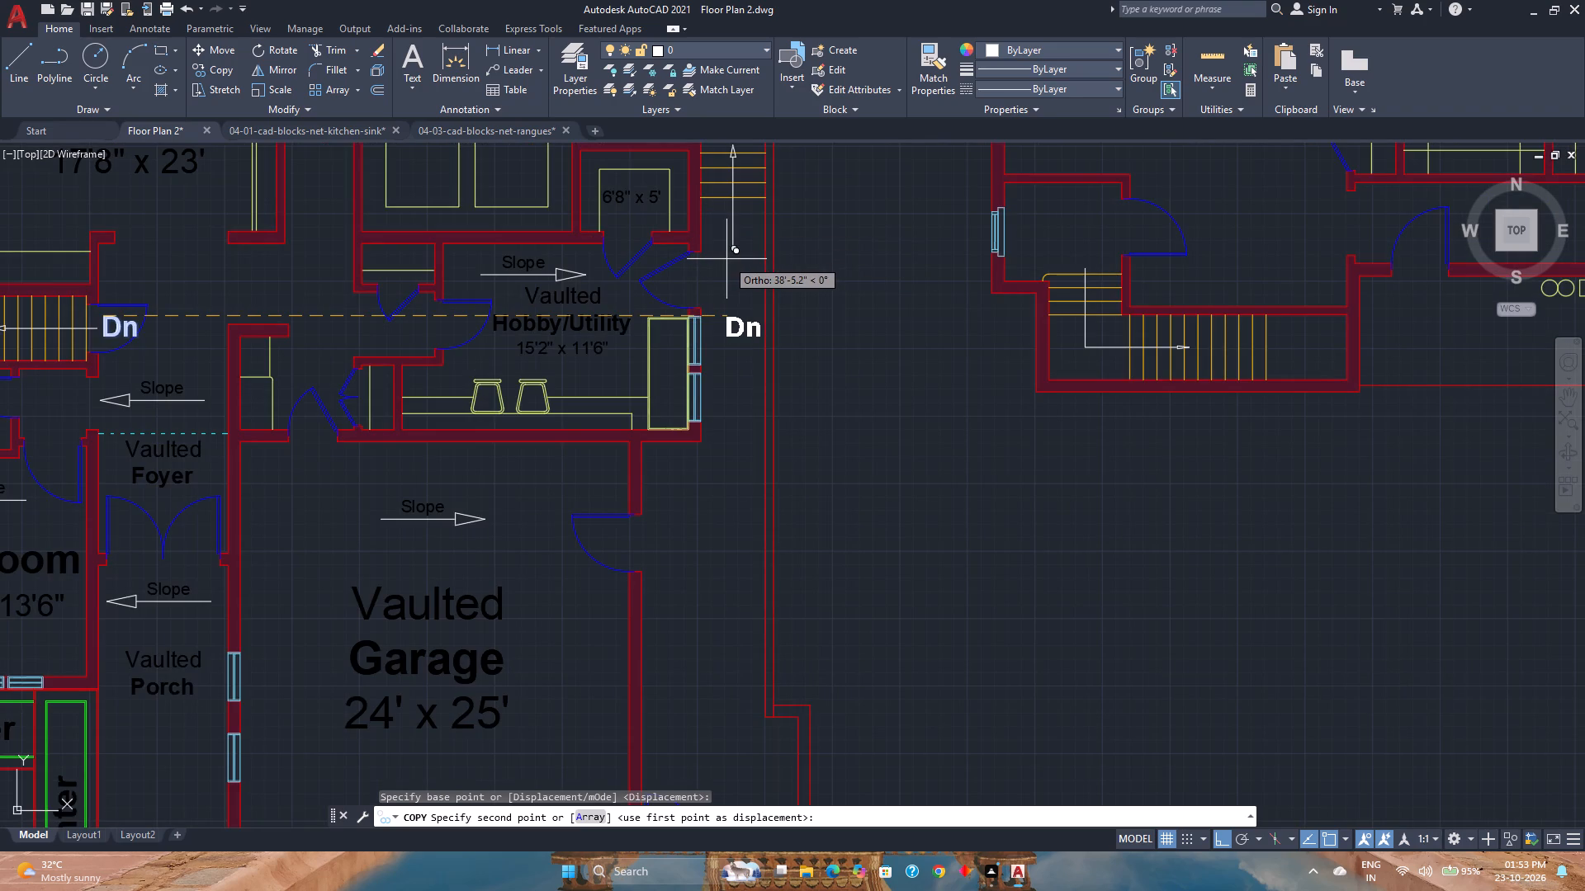
{"action": "key", "text": "F8"}
{"action": "scroll", "coordinate": [733, 258], "scroll_direction": "up", "scroll_amount": 3}
{"action": "middle_click_drag", "start_coordinate": [715, 251], "coordinate": [726, 266]}
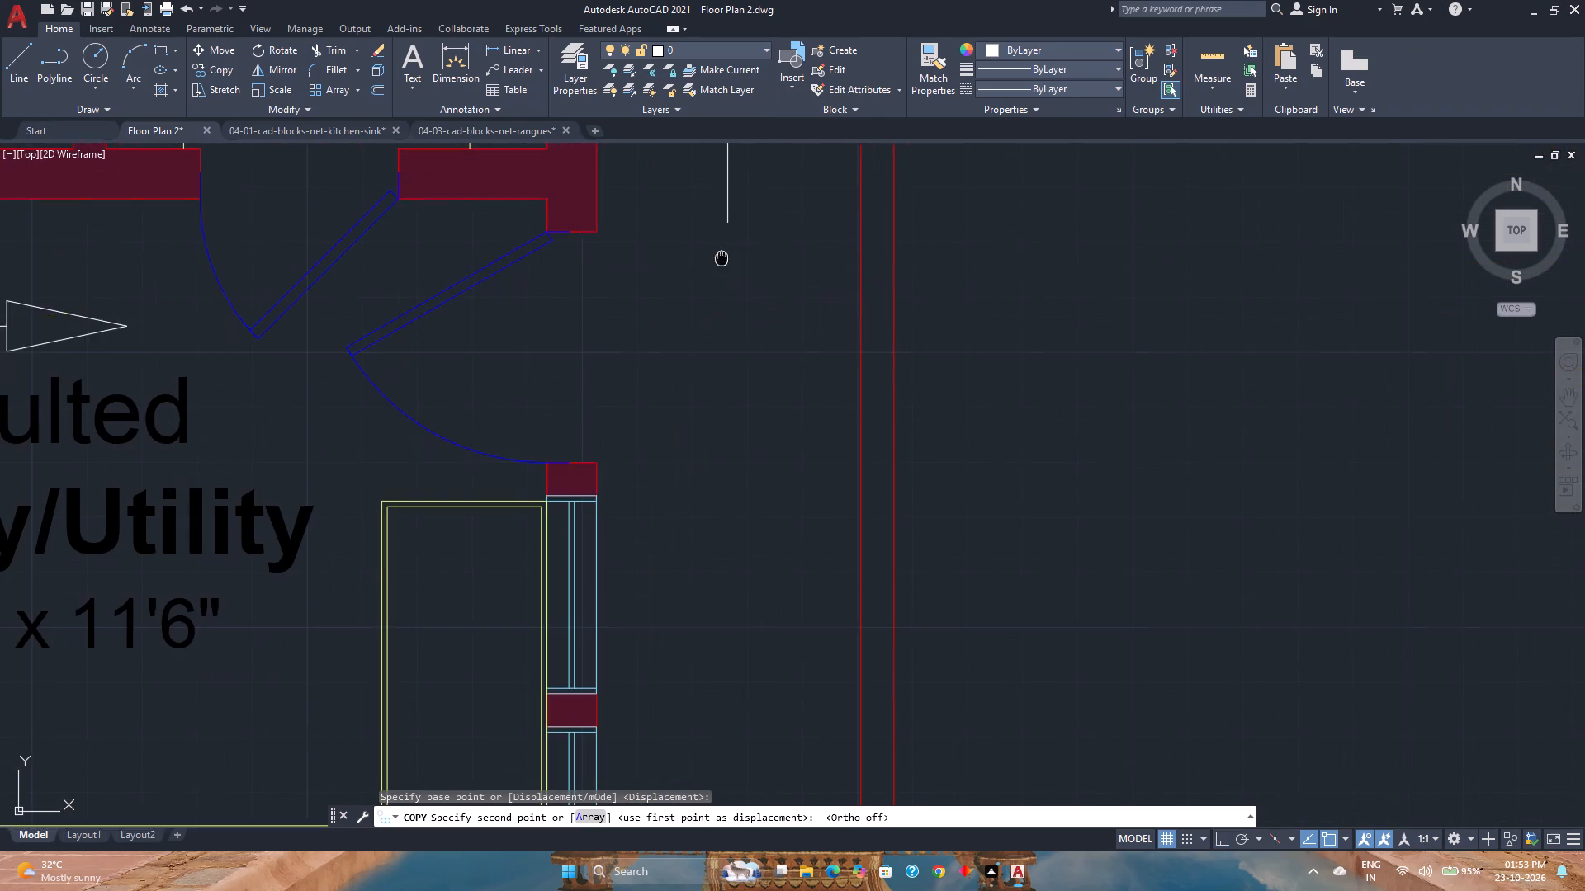
{"action": "middle_click_drag", "start_coordinate": [726, 266], "coordinate": [759, 433]}
{"action": "left_click", "coordinate": [723, 417]}
{"action": "scroll", "coordinate": [723, 416], "scroll_direction": "down", "scroll_amount": 3}
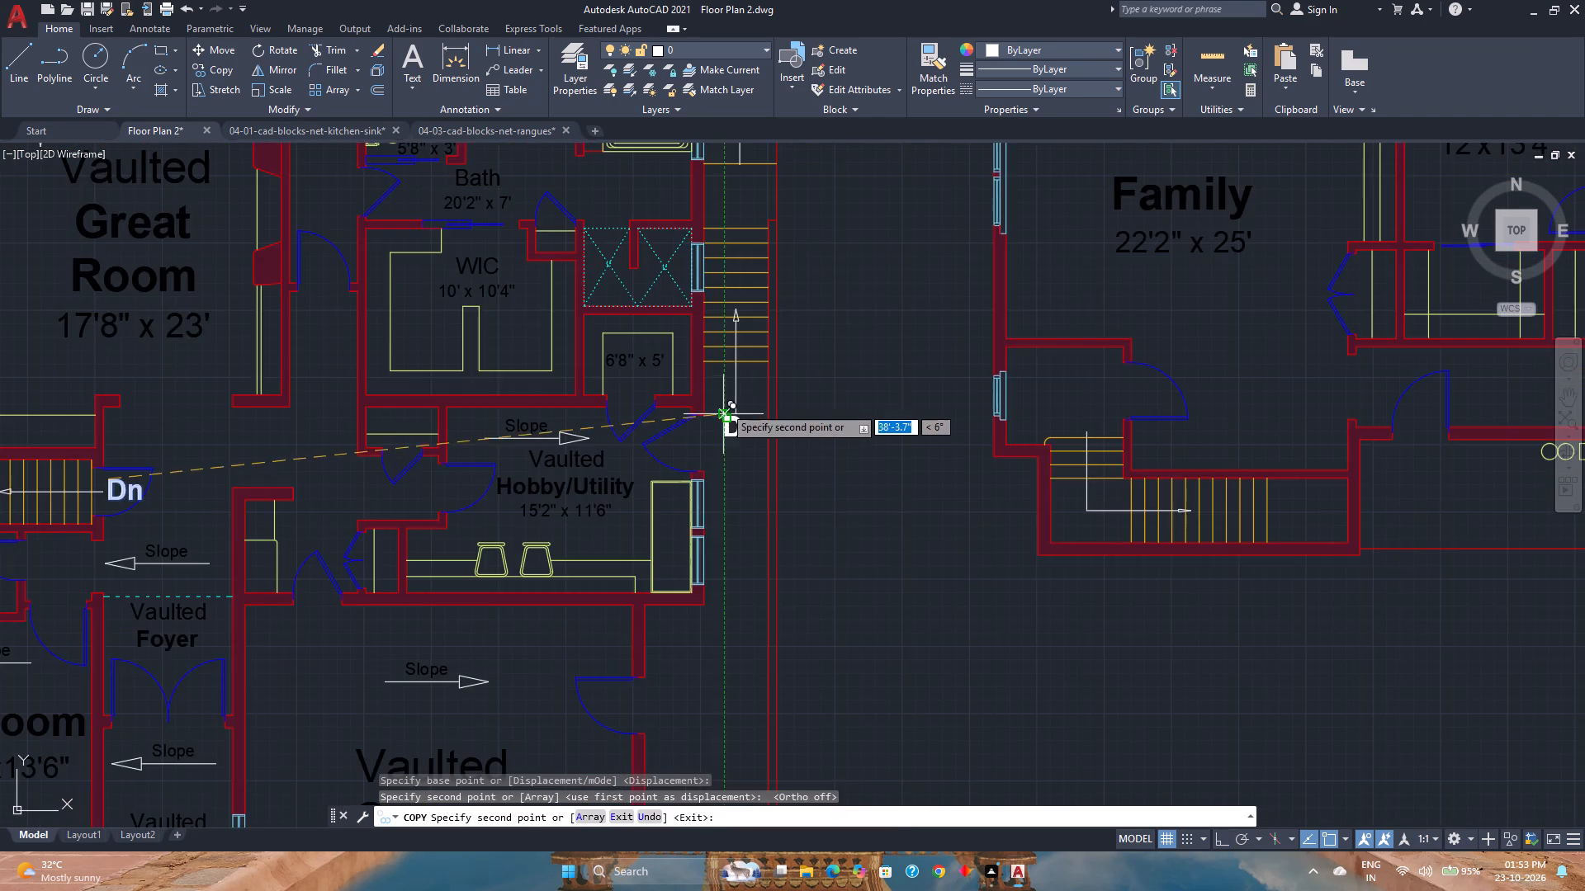
{"action": "middle_click_drag", "start_coordinate": [726, 281], "coordinate": [767, 577]}
{"action": "scroll", "coordinate": [773, 462], "scroll_direction": "up", "scroll_amount": 2}
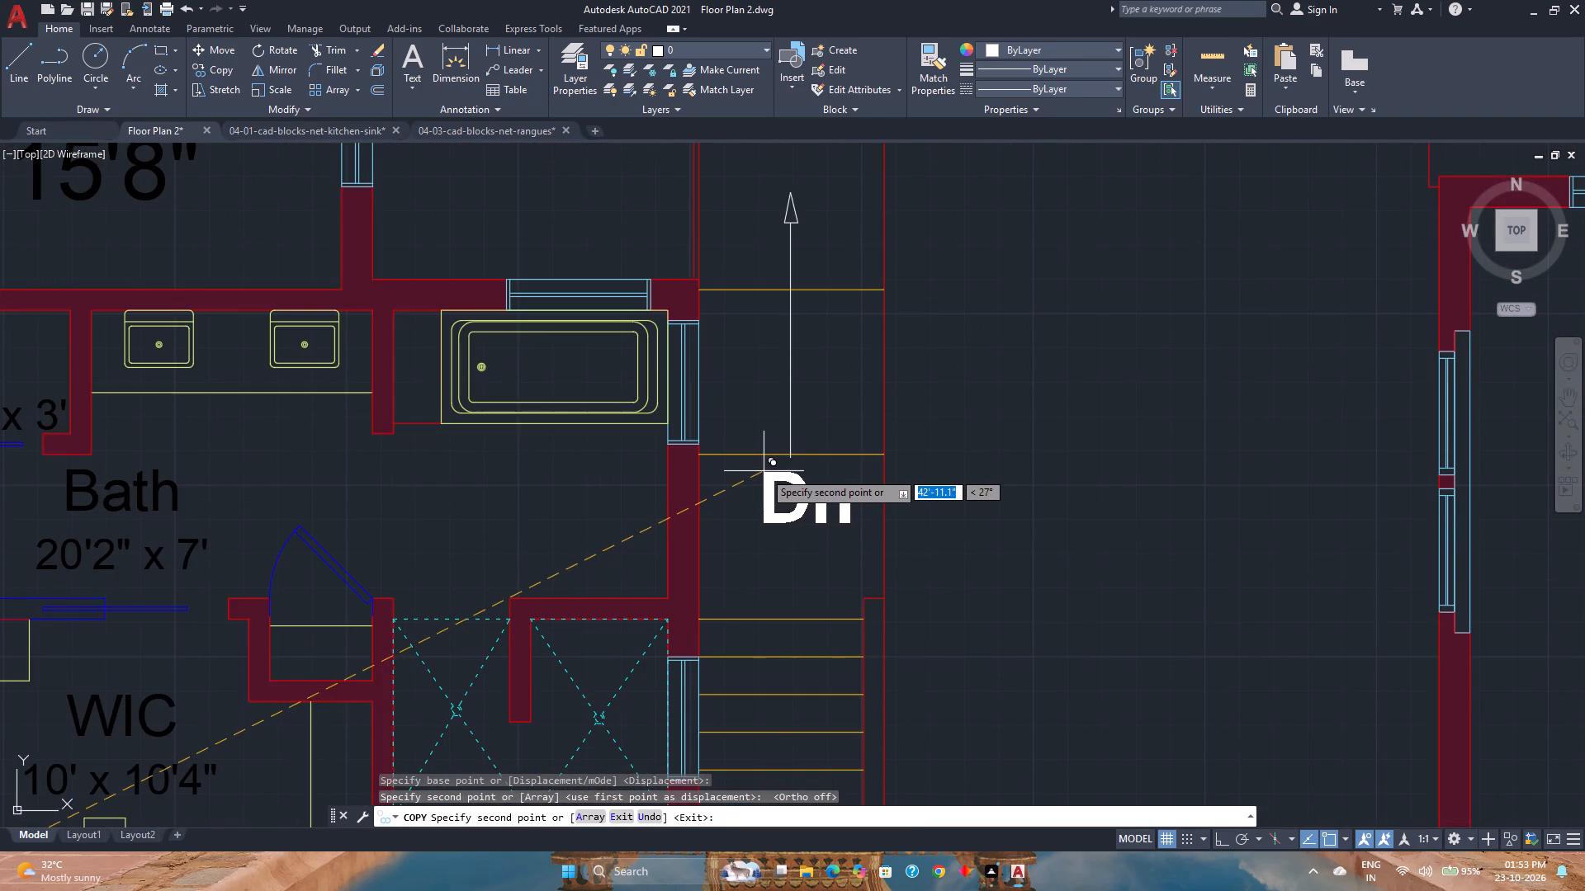
{"action": "left_click", "coordinate": [764, 471]}
{"action": "scroll", "coordinate": [759, 436], "scroll_direction": "down", "scroll_amount": 3}
{"action": "middle_click_drag", "start_coordinate": [759, 436], "coordinate": [783, 562]}
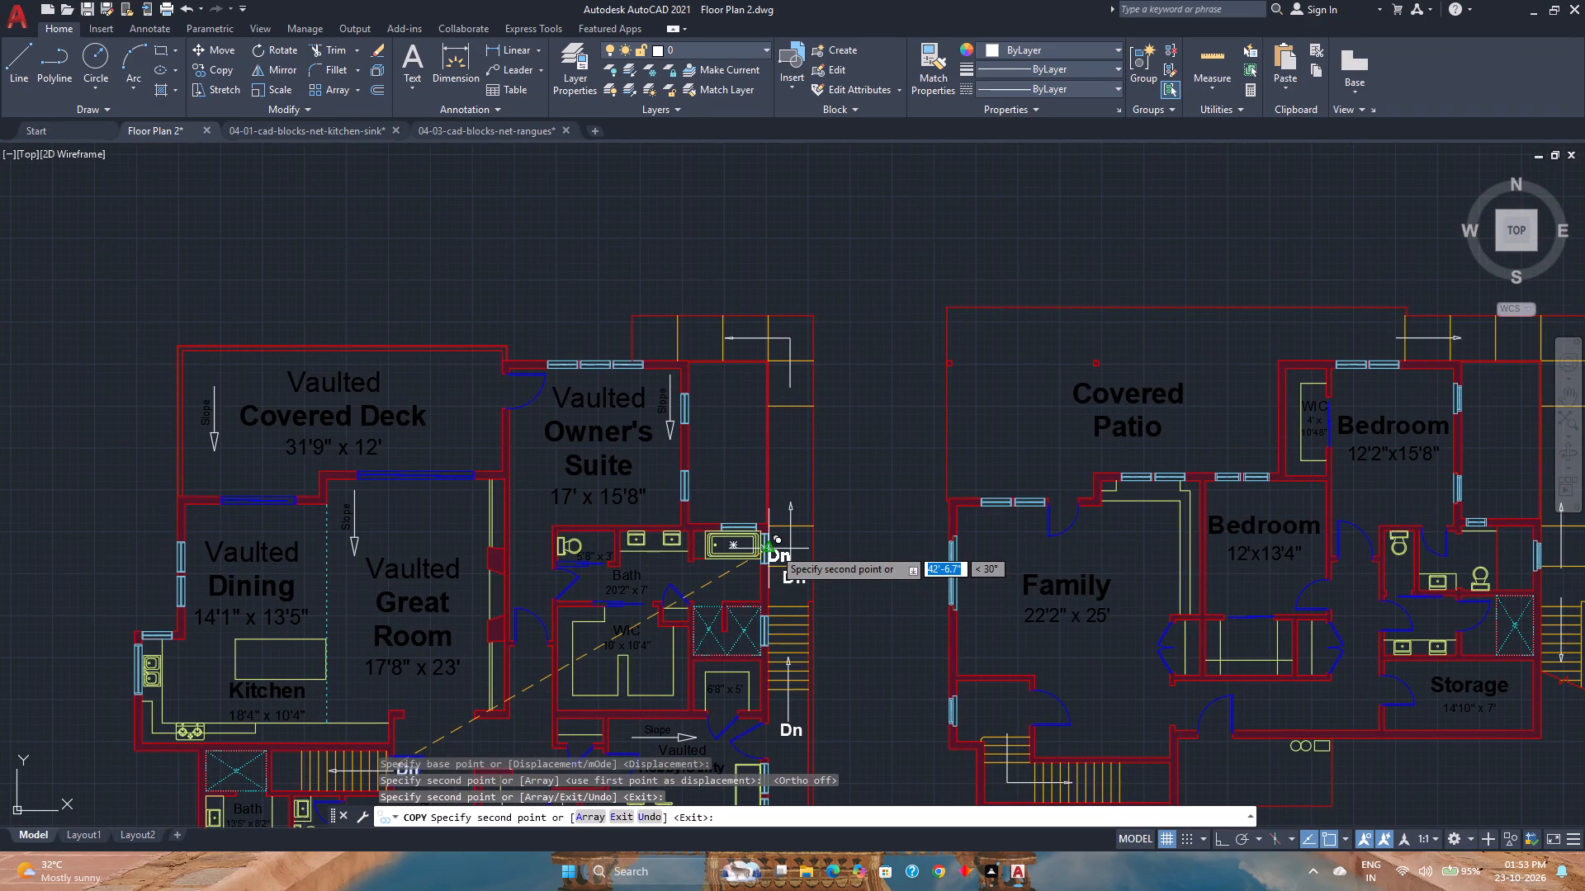
{"action": "scroll", "coordinate": [789, 414], "scroll_direction": "up", "scroll_amount": 3}
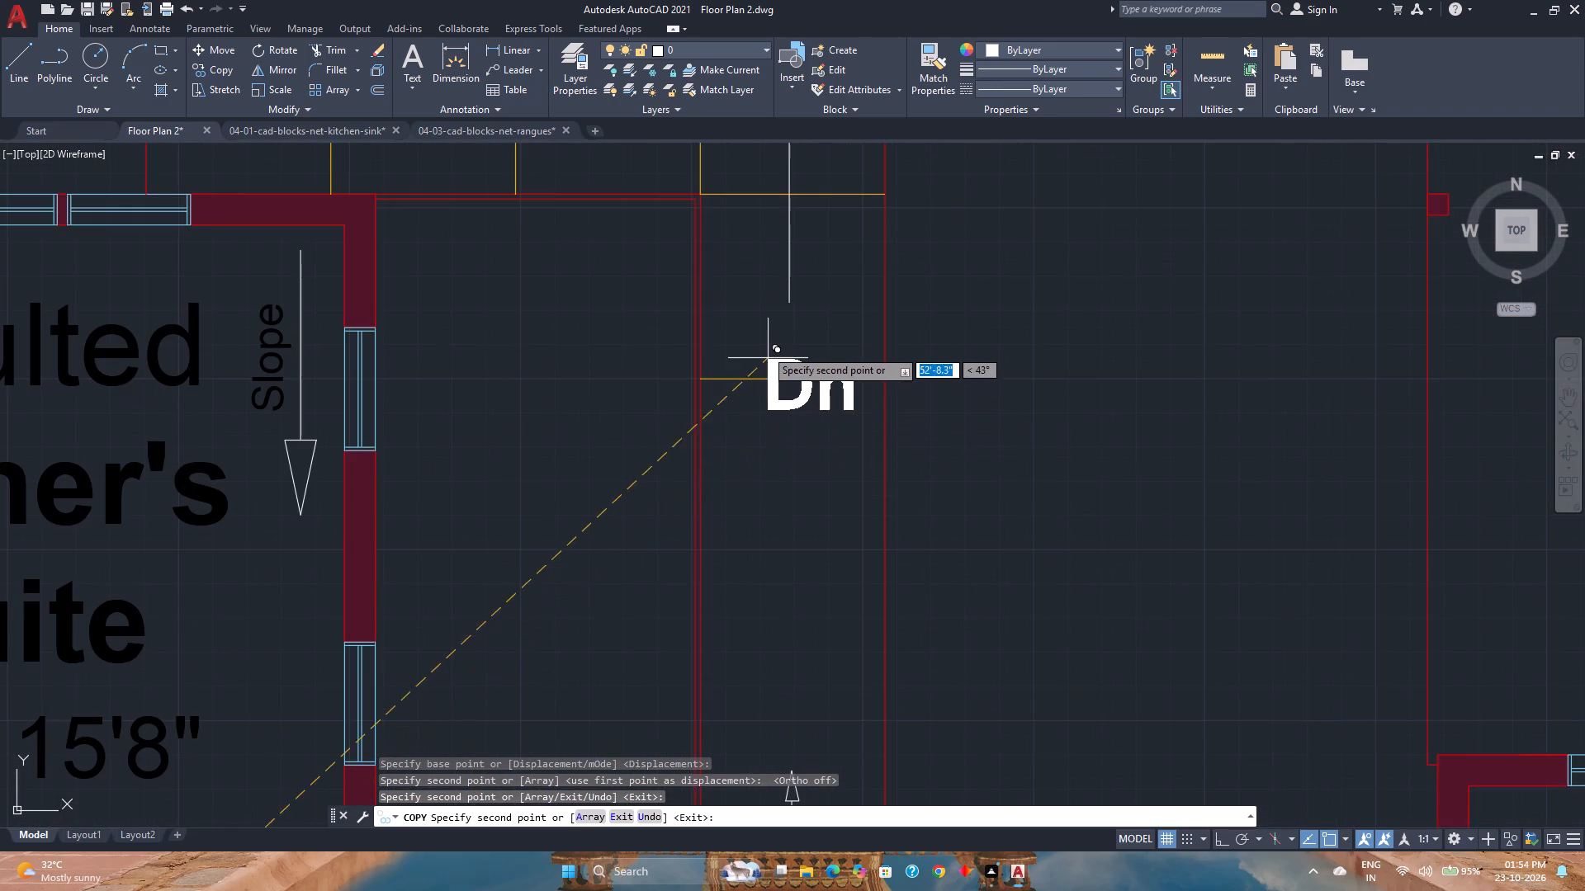
{"action": "left_click", "coordinate": [754, 313]}
Copy the Dn label to the tail of the second plan's north landing arrow and just above its north-pointing east arrow.
{"action": "scroll", "coordinate": [754, 313], "scroll_direction": "down", "scroll_amount": 4}
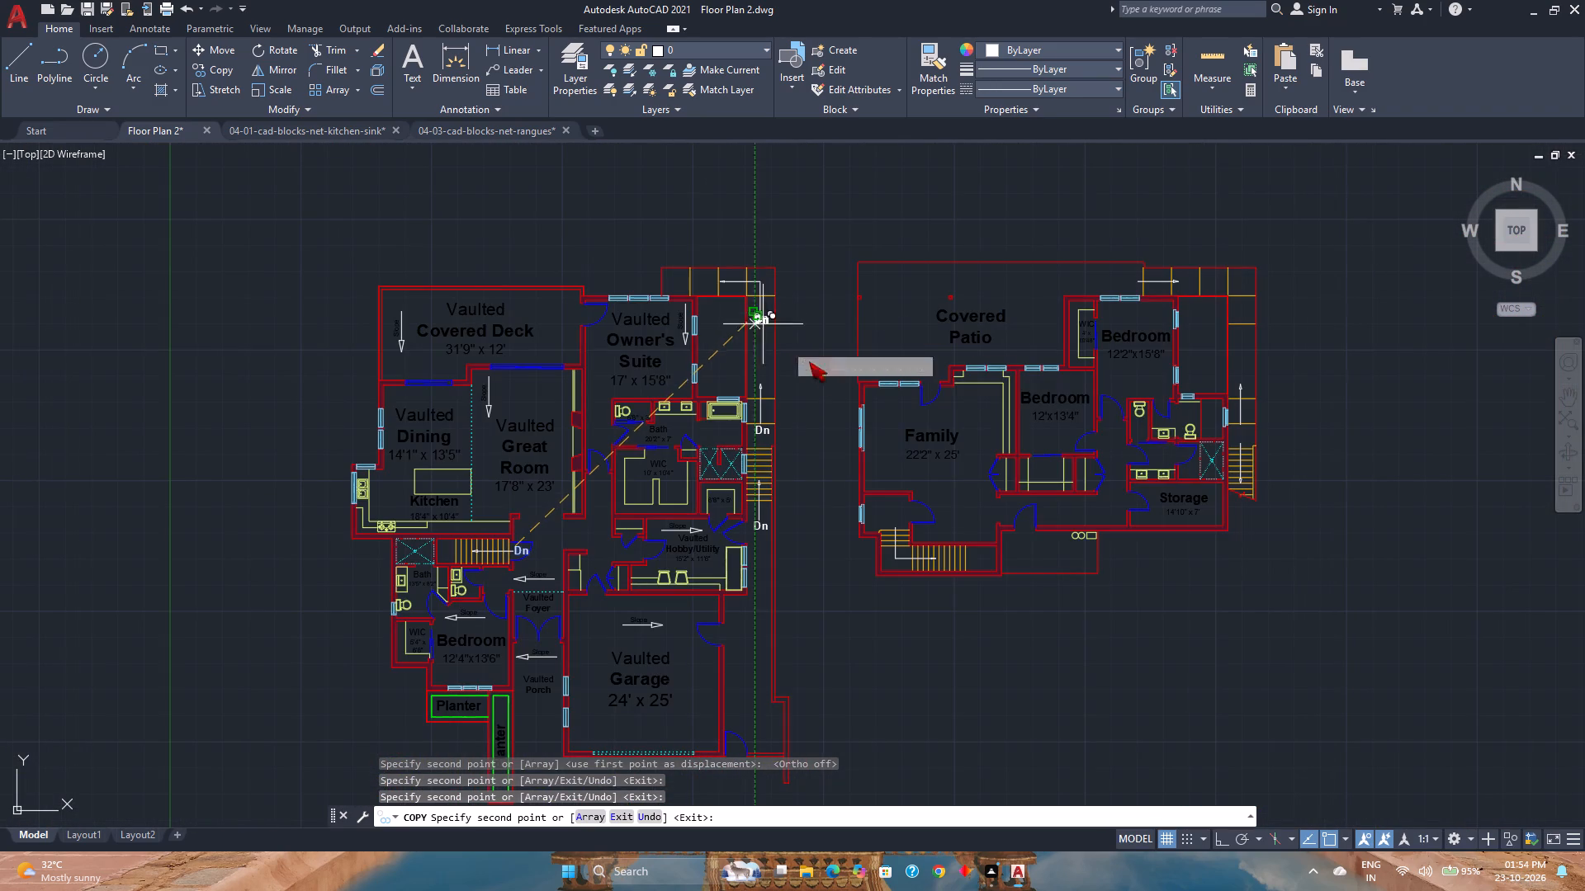
{"action": "scroll", "coordinate": [1111, 282], "scroll_direction": "up", "scroll_amount": 2}
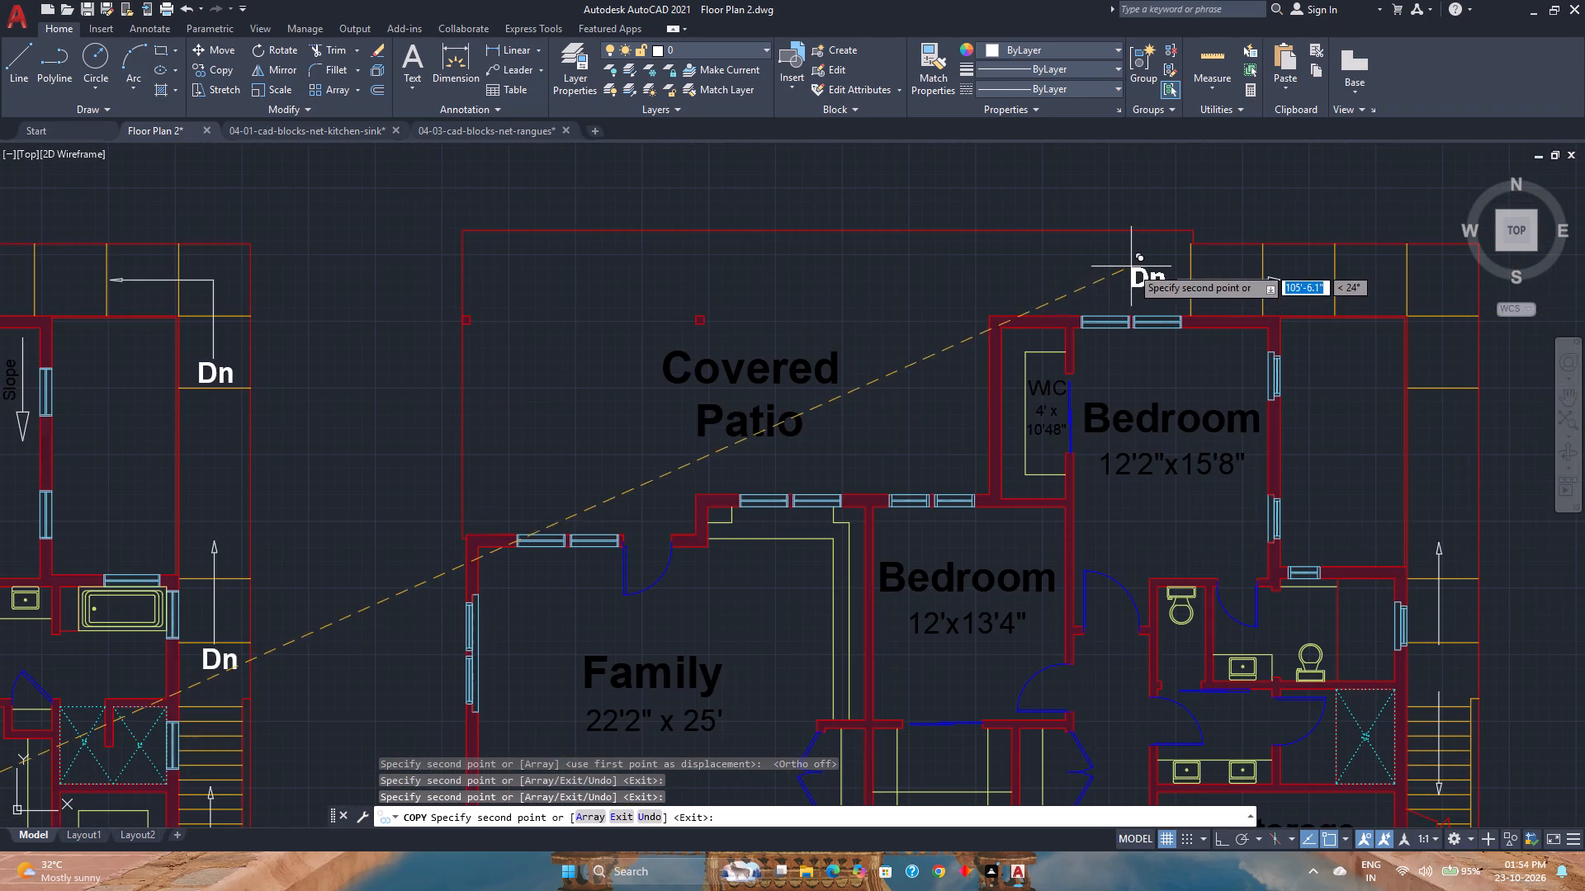
{"action": "left_click", "coordinate": [1135, 267]}
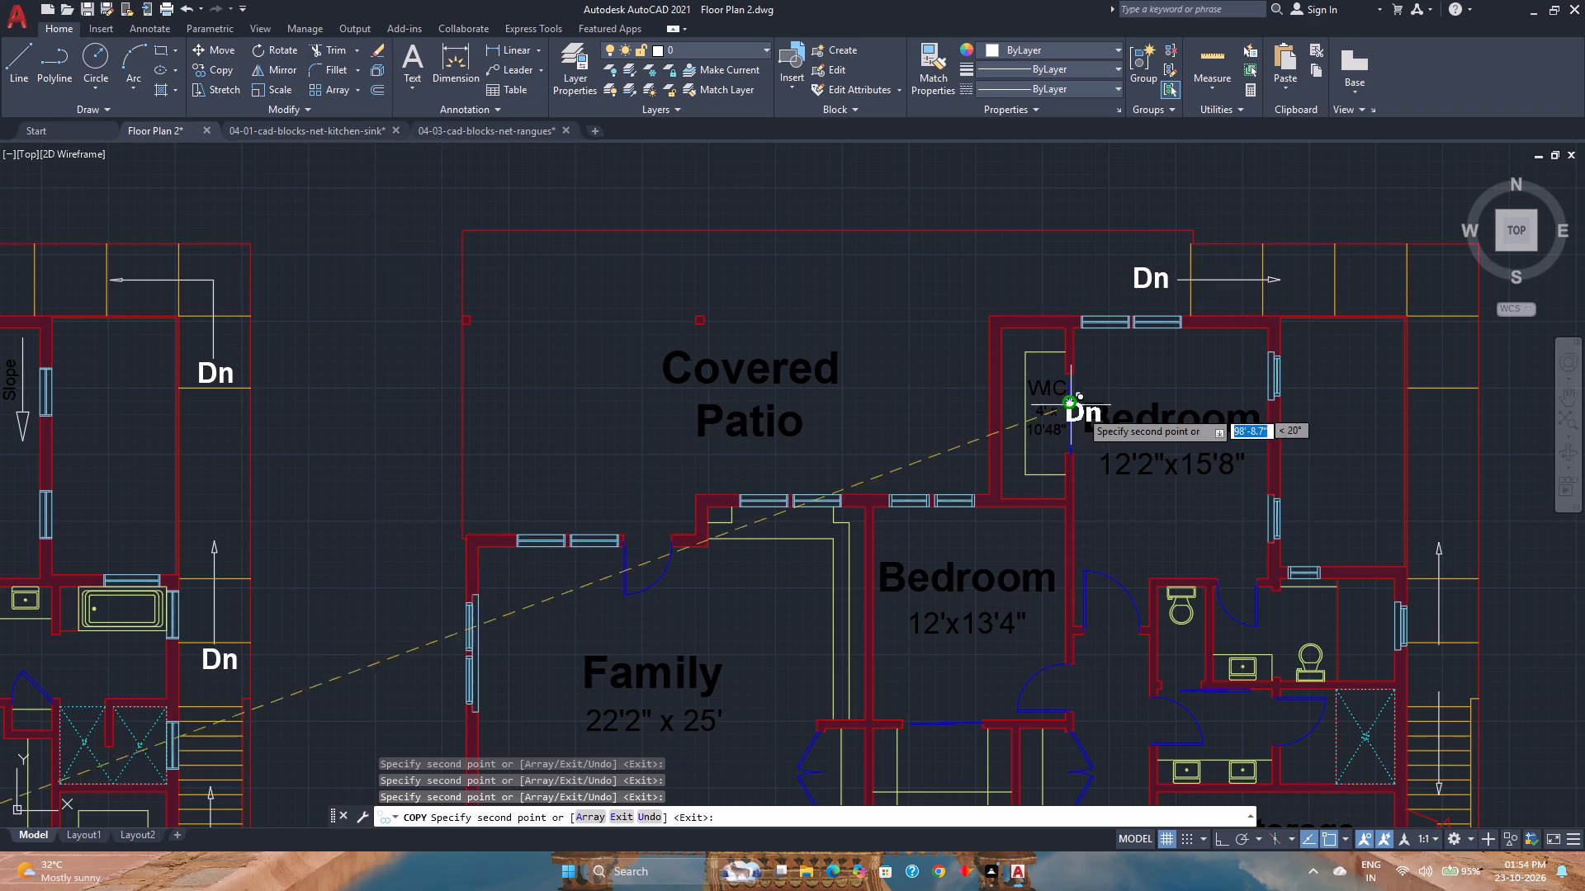
{"action": "middle_click_drag", "start_coordinate": [1112, 422], "coordinate": [679, 360]}
{"action": "middle_click", "coordinate": [679, 360]}
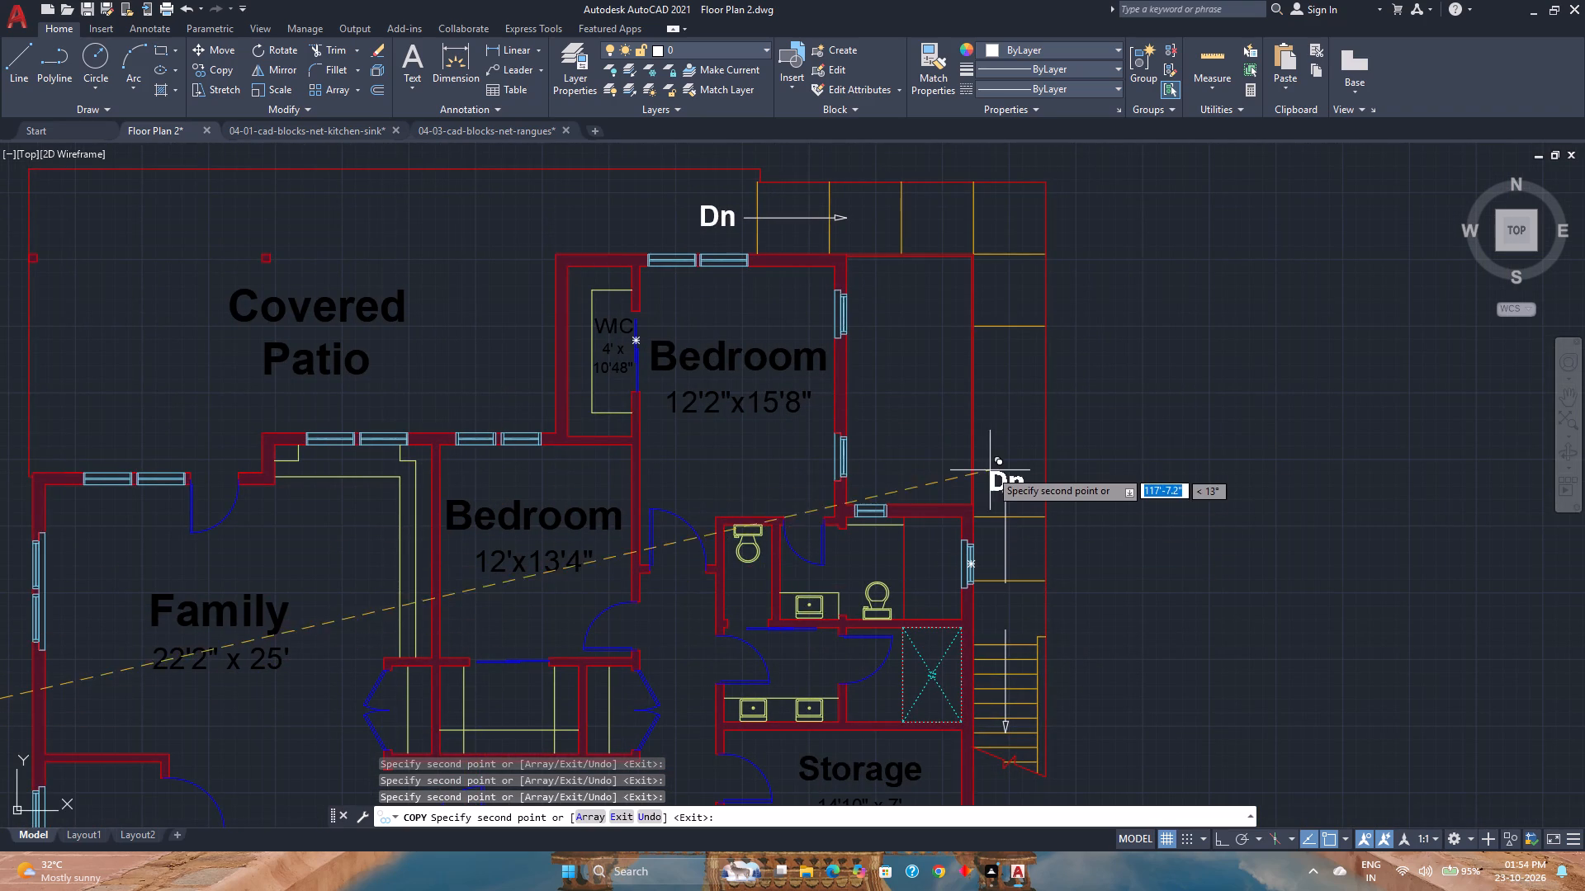
{"action": "left_click", "coordinate": [985, 436]}
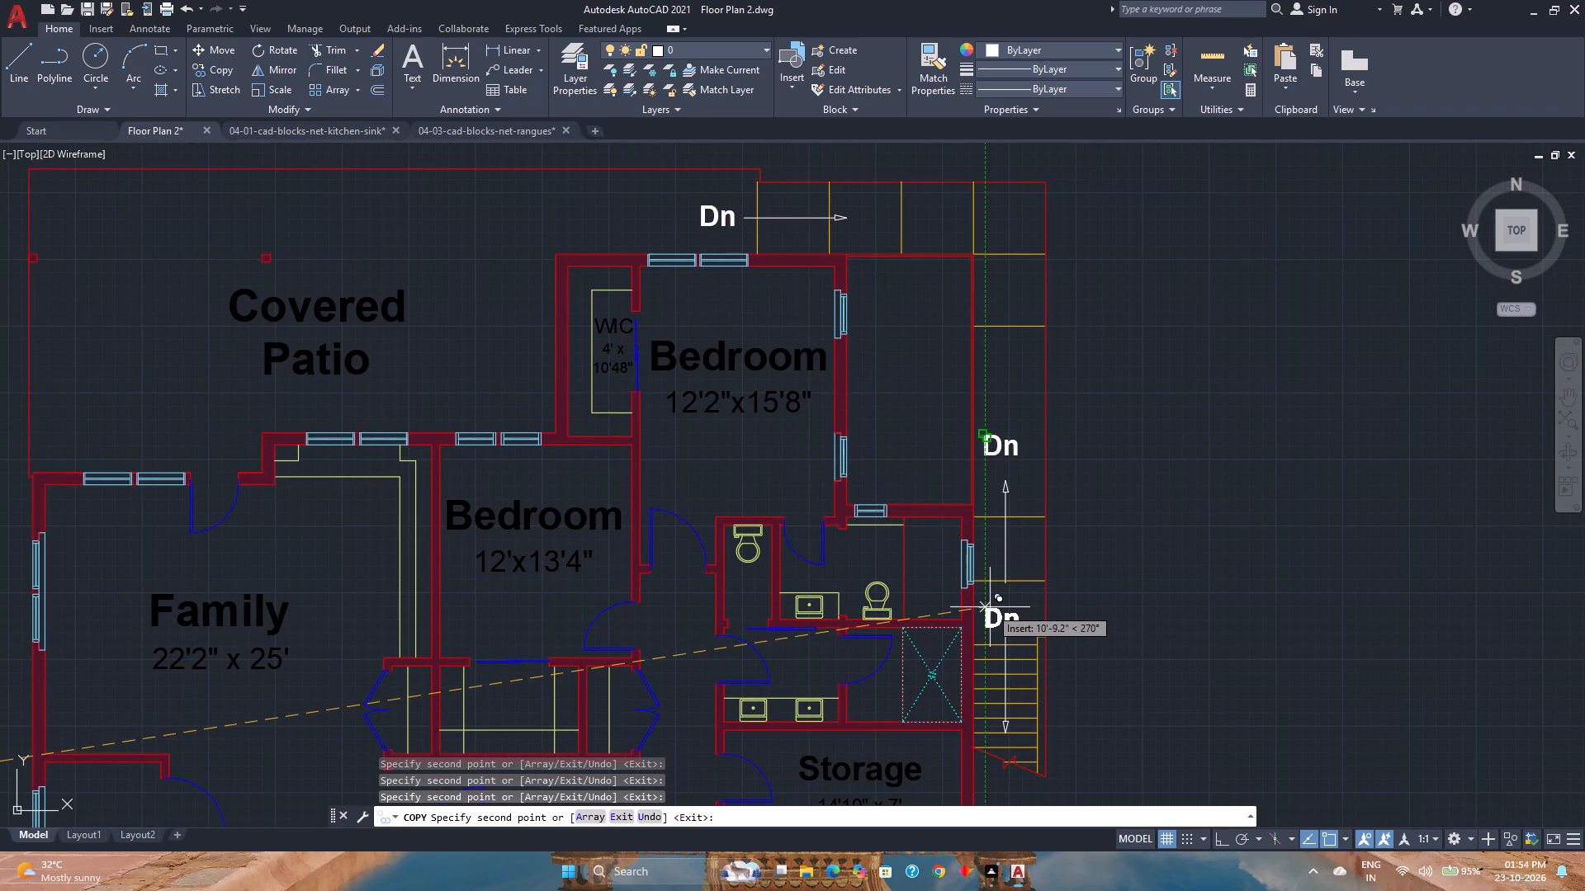
{"action": "key", "text": "Escape"}
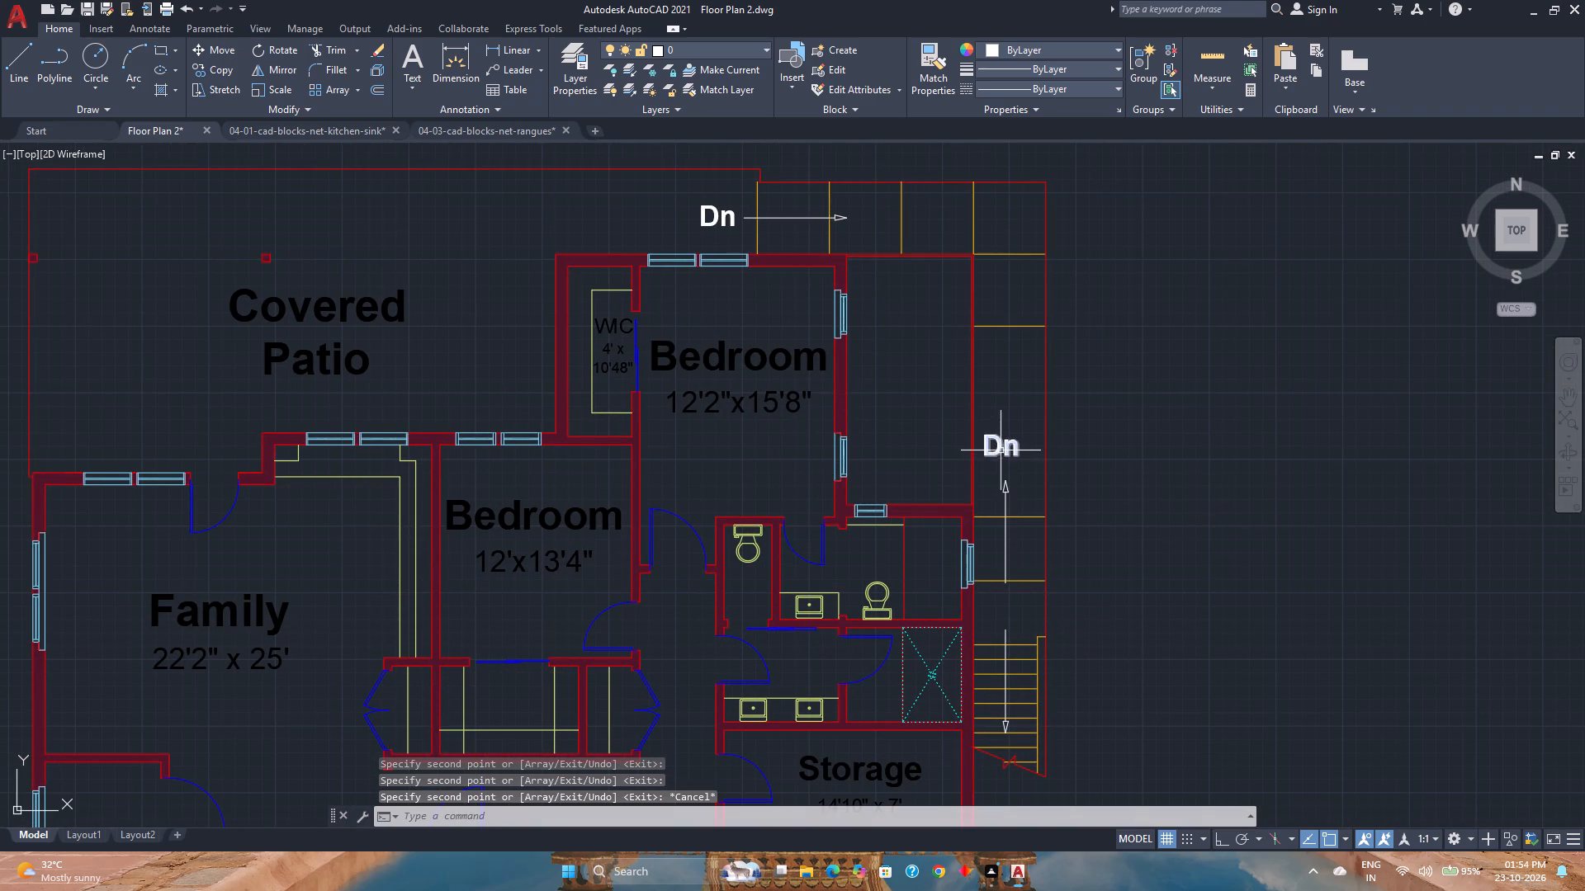
Delete the north-pointing arrow on the second plan's east landing.
{"action": "left_click", "coordinate": [1015, 492]}
{"action": "left_click", "coordinate": [1001, 486]}
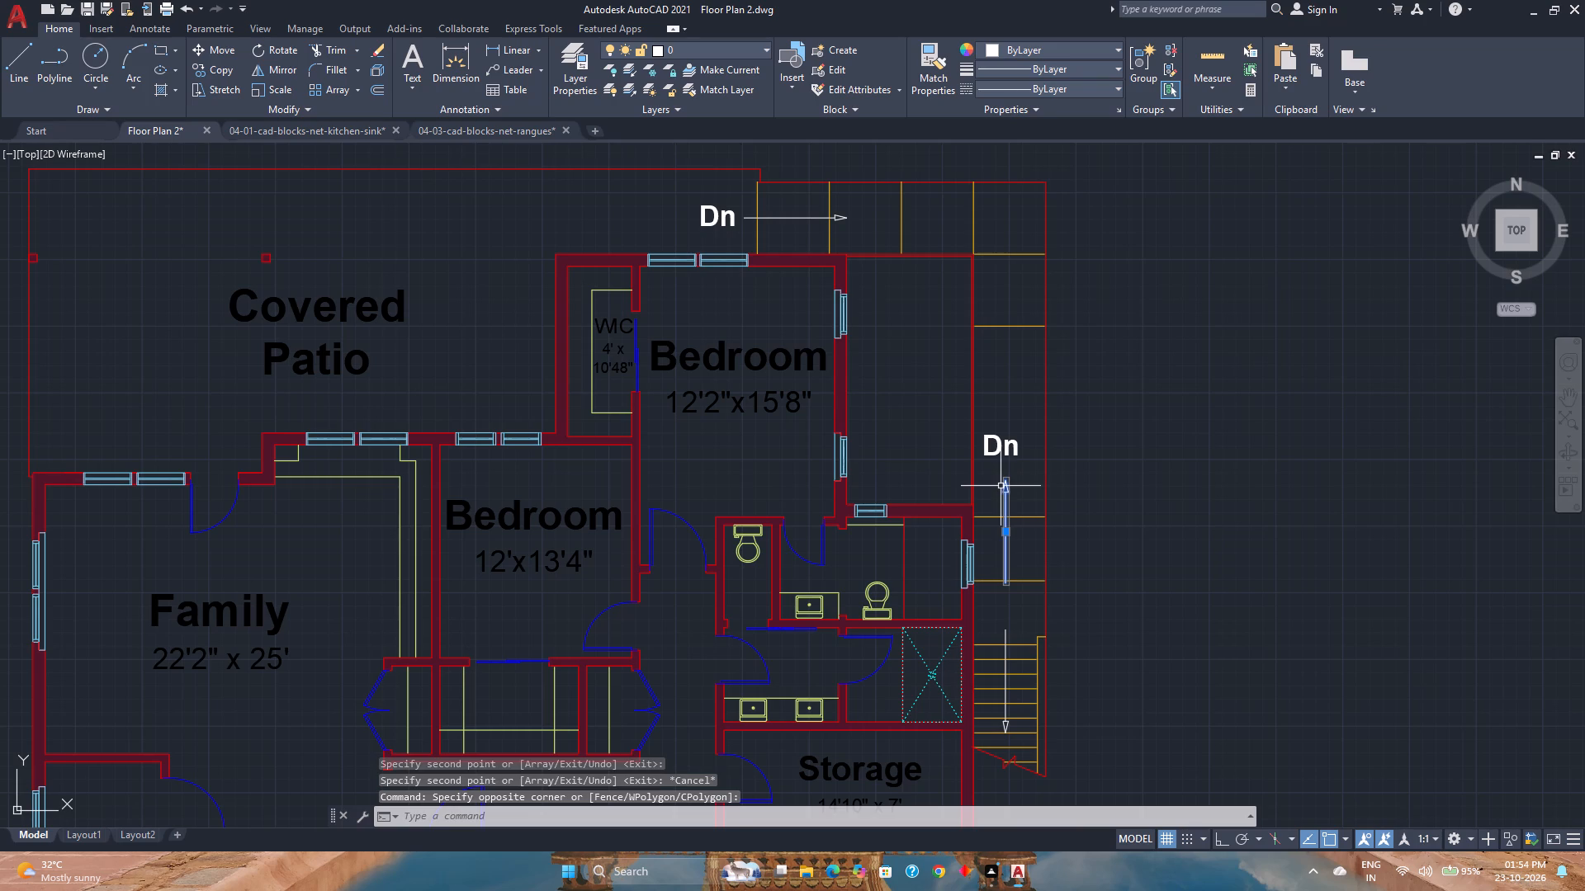
{"action": "key", "text": "Delete"}
Move the second plan's east Dn label down to the tail of the south-pointing stair arrow.
{"action": "left_click", "coordinate": [1005, 464]}
{"action": "left_click", "coordinate": [1001, 447]}
{"action": "left_click", "coordinate": [986, 437]}
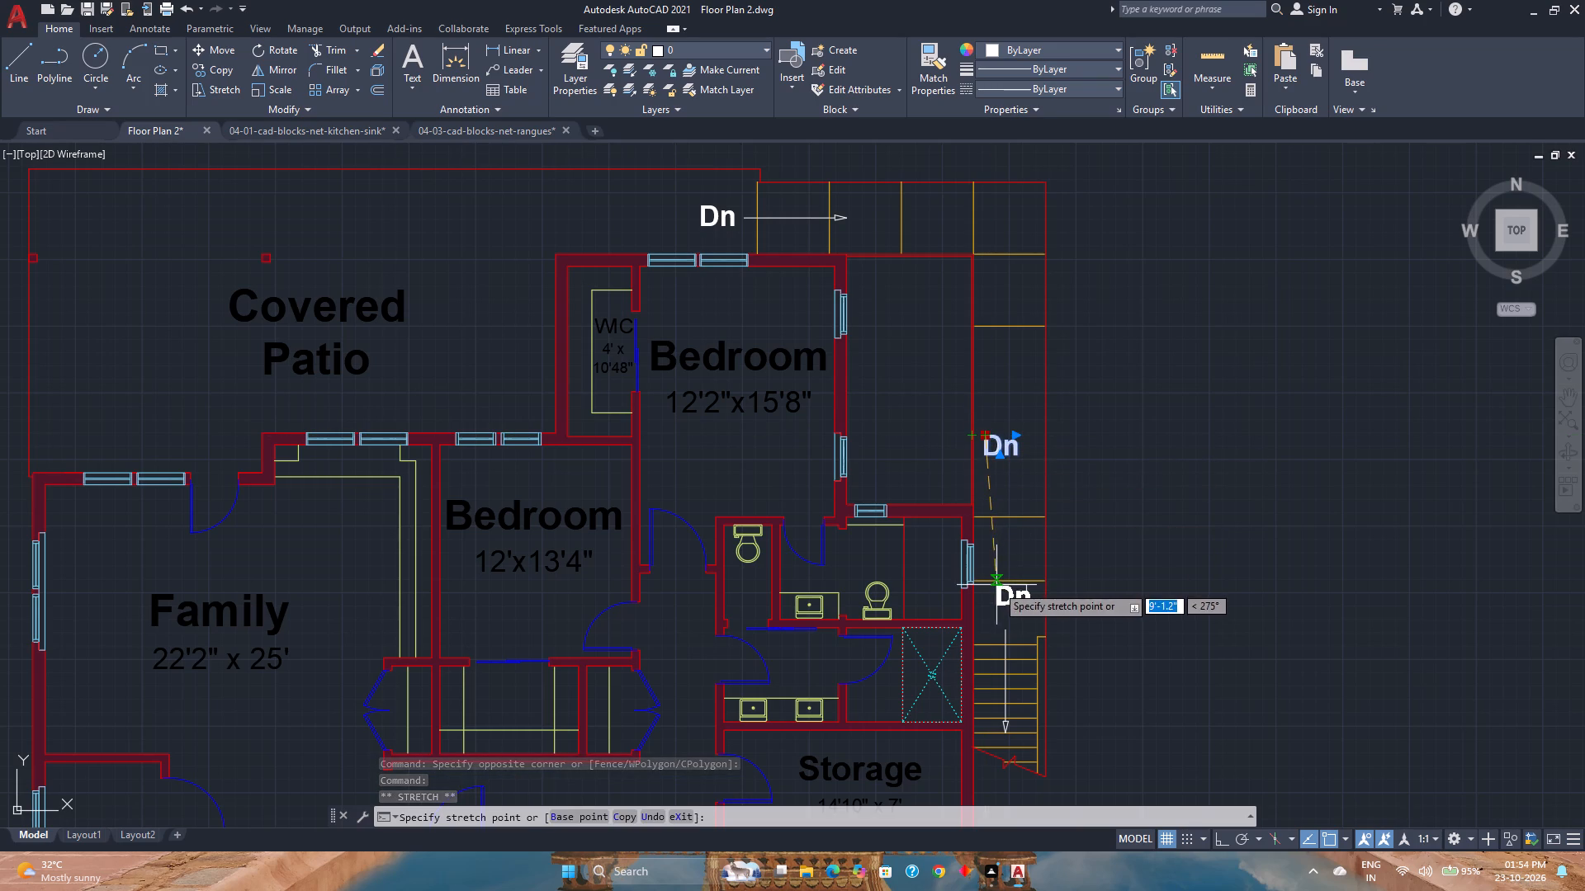
{"action": "scroll", "coordinate": [994, 594], "scroll_direction": "up", "scroll_amount": 4}
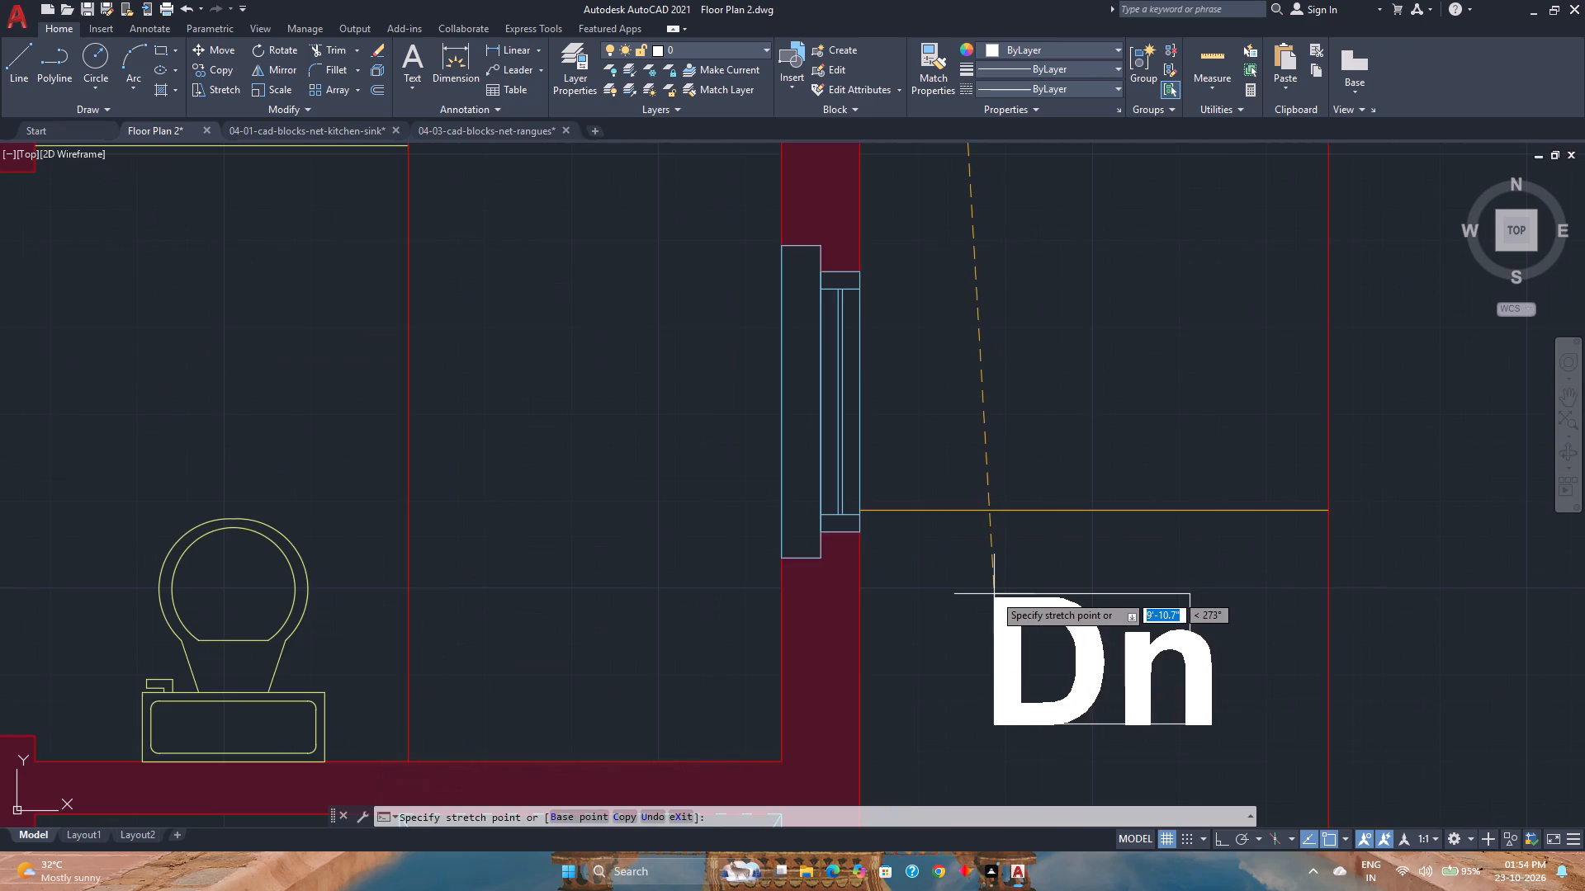
{"action": "scroll", "coordinate": [993, 594], "scroll_direction": "down", "scroll_amount": 2}
{"action": "middle_click_drag", "start_coordinate": [993, 594], "coordinate": [980, 523]}
{"action": "left_click", "coordinate": [972, 543]}
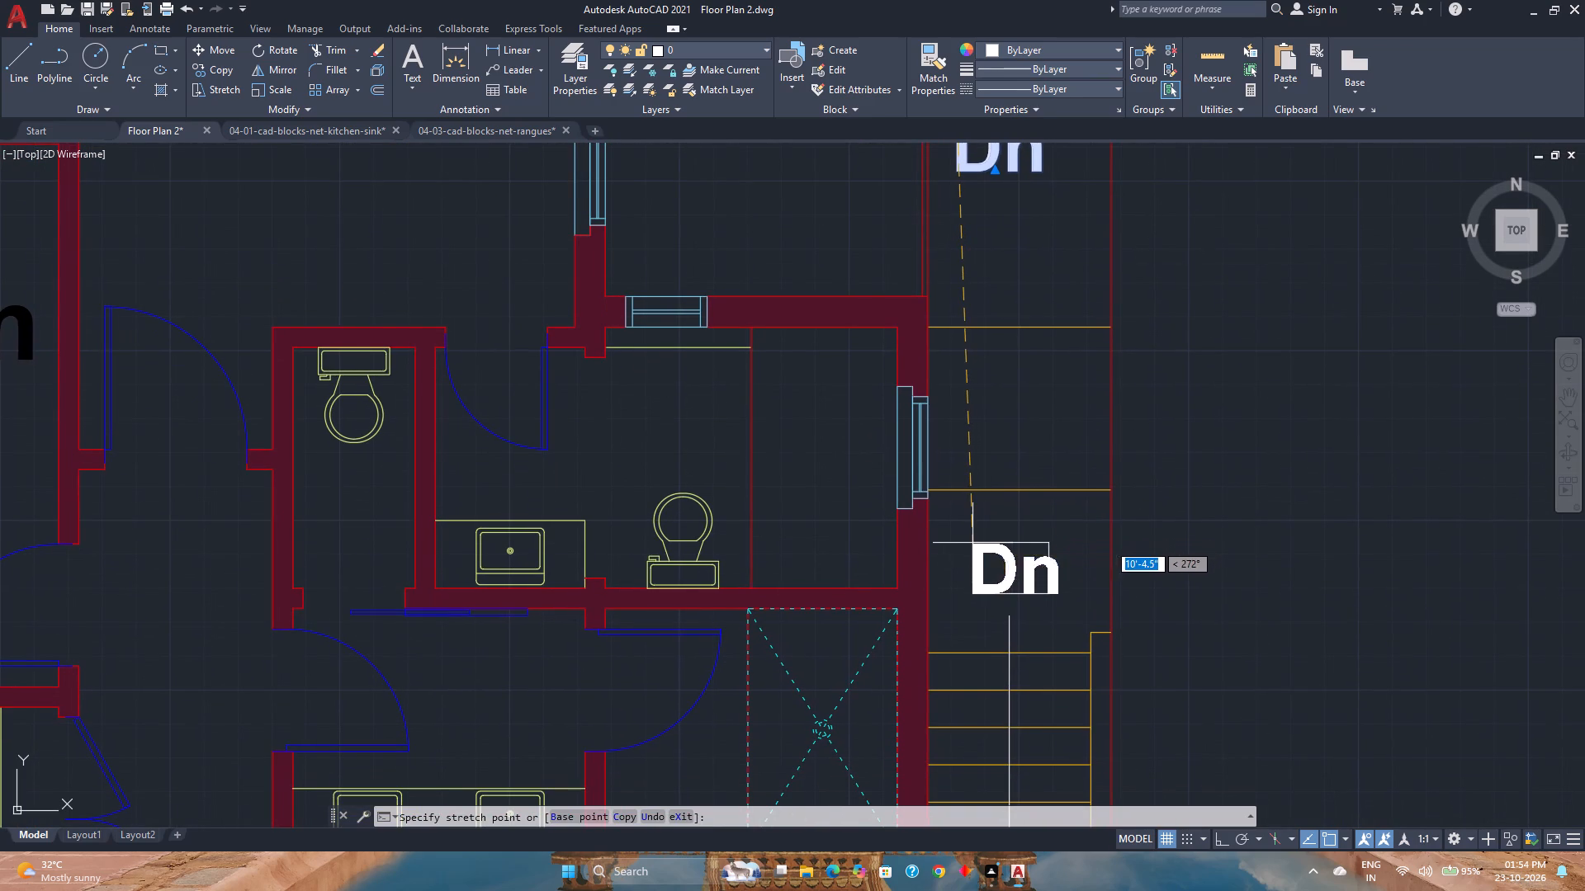
Copy the east stair's Dn label to the tail of the L-shaped arrow on the second plan's southwest stairs.
{"action": "scroll", "coordinate": [972, 543], "scroll_direction": "down", "scroll_amount": 5}
{"action": "scroll", "coordinate": [905, 623], "scroll_direction": "up", "scroll_amount": 3}
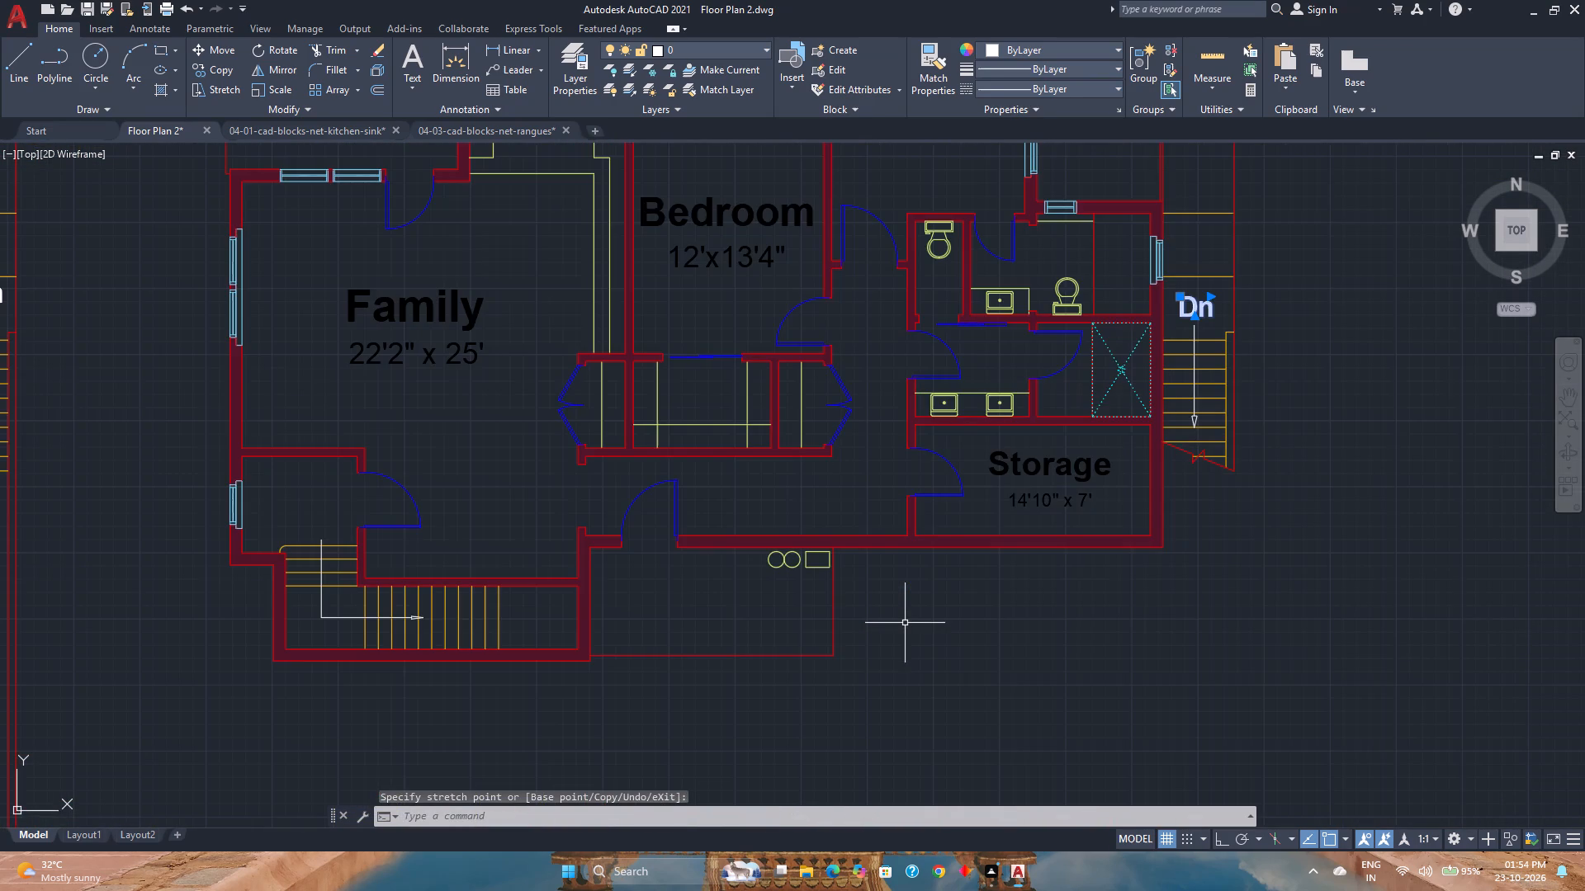
{"action": "scroll", "coordinate": [905, 623], "scroll_direction": "down", "scroll_amount": 1}
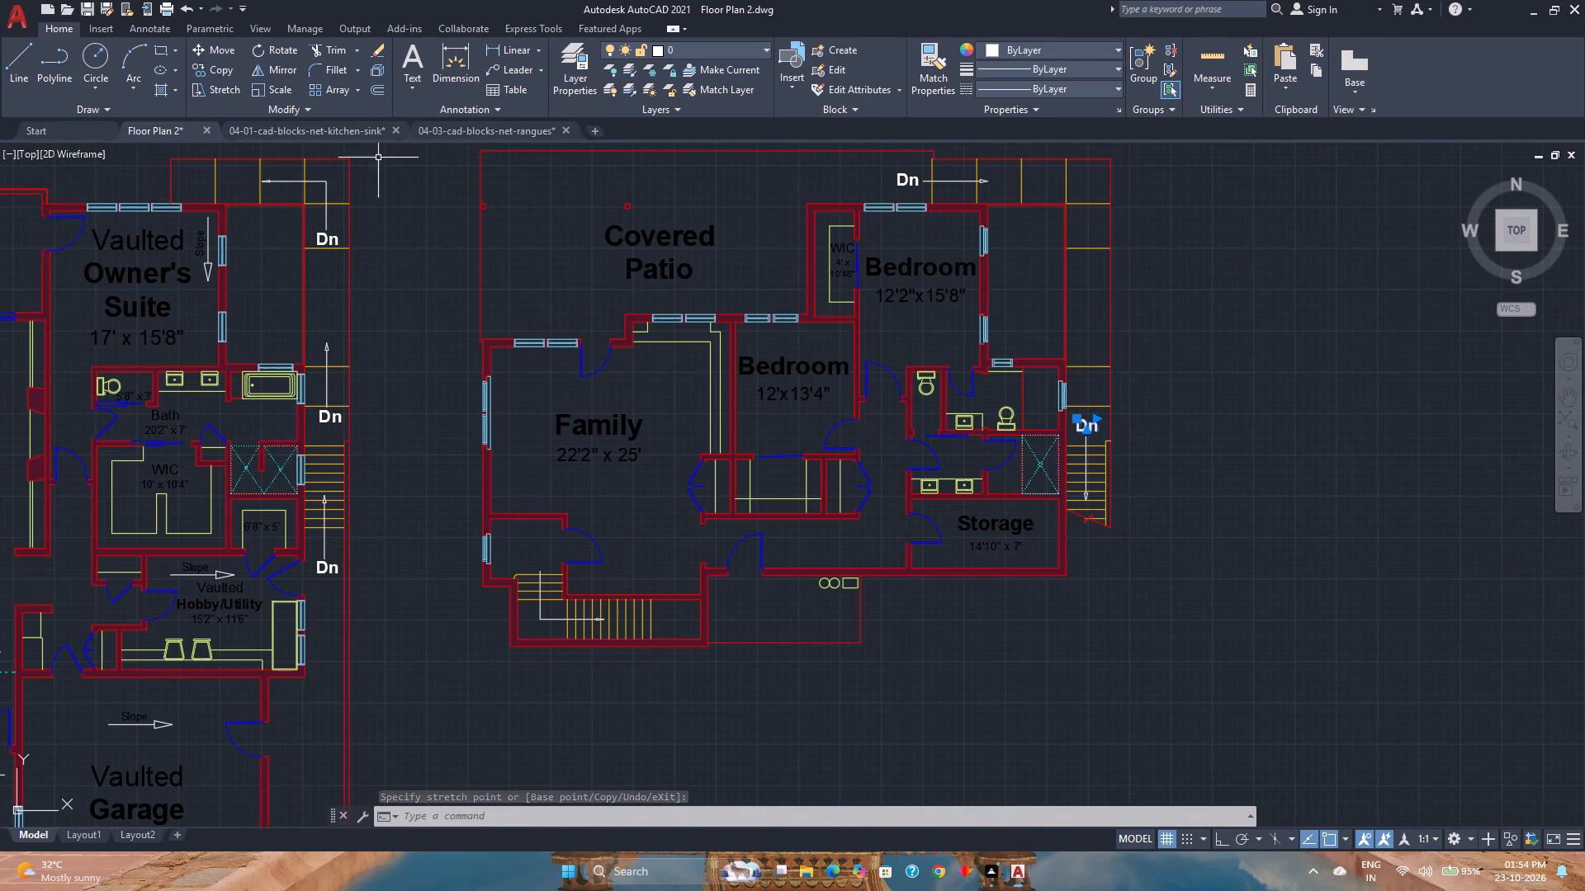
{"action": "left_click", "coordinate": [226, 70]}
{"action": "scroll", "coordinate": [1093, 427], "scroll_direction": "up", "scroll_amount": 2}
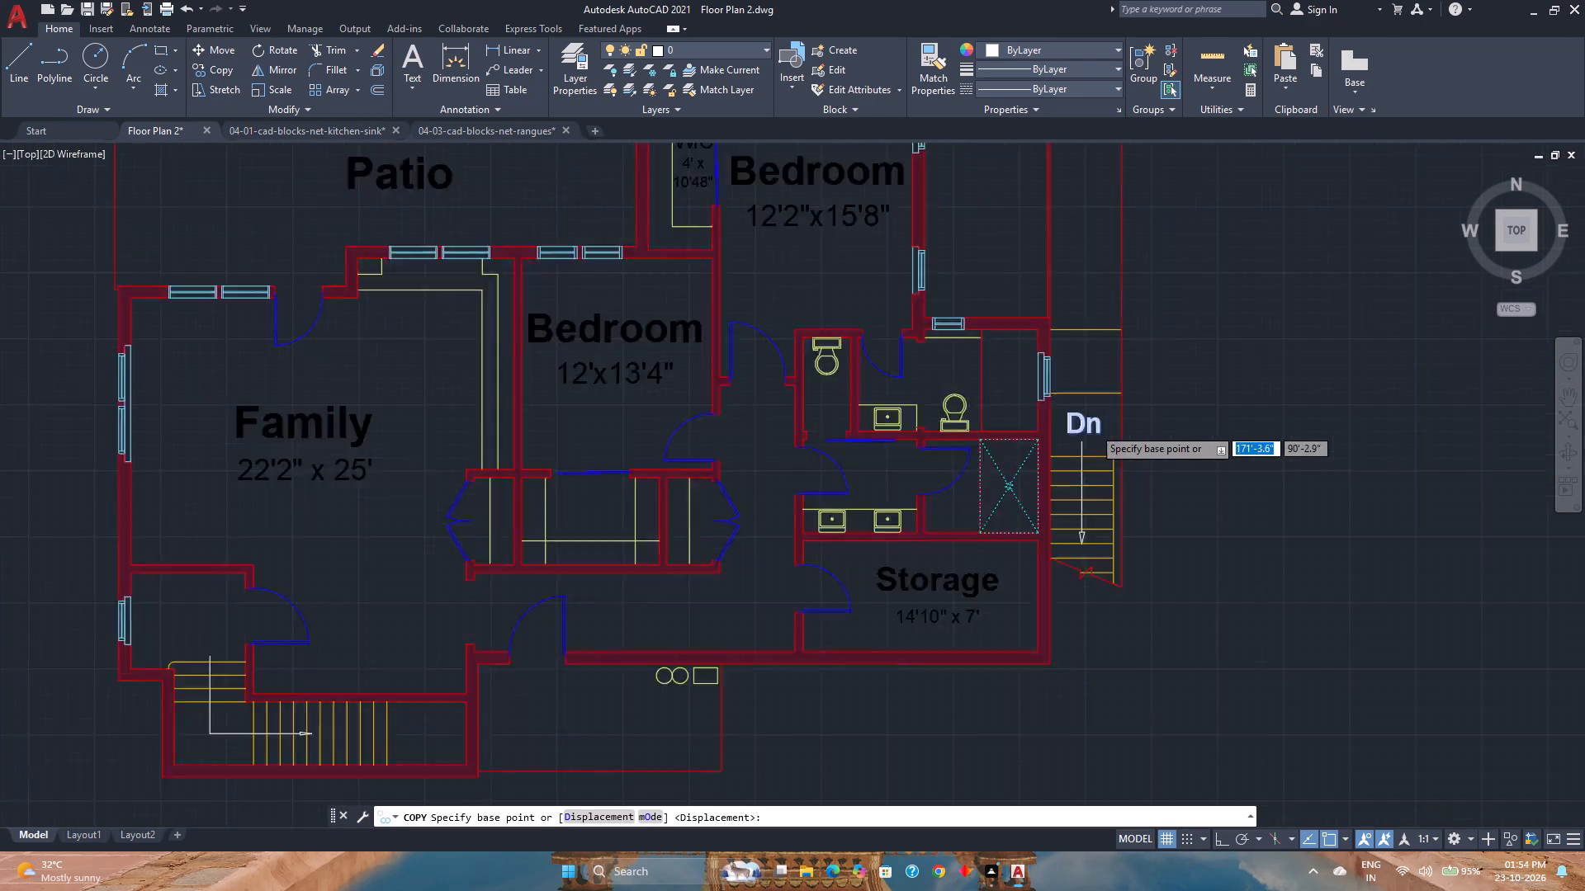
{"action": "scroll", "coordinate": [1093, 427], "scroll_direction": "up", "scroll_amount": 1}
{"action": "left_click", "coordinate": [1029, 392]}
{"action": "scroll", "coordinate": [1029, 392], "scroll_direction": "down", "scroll_amount": 3}
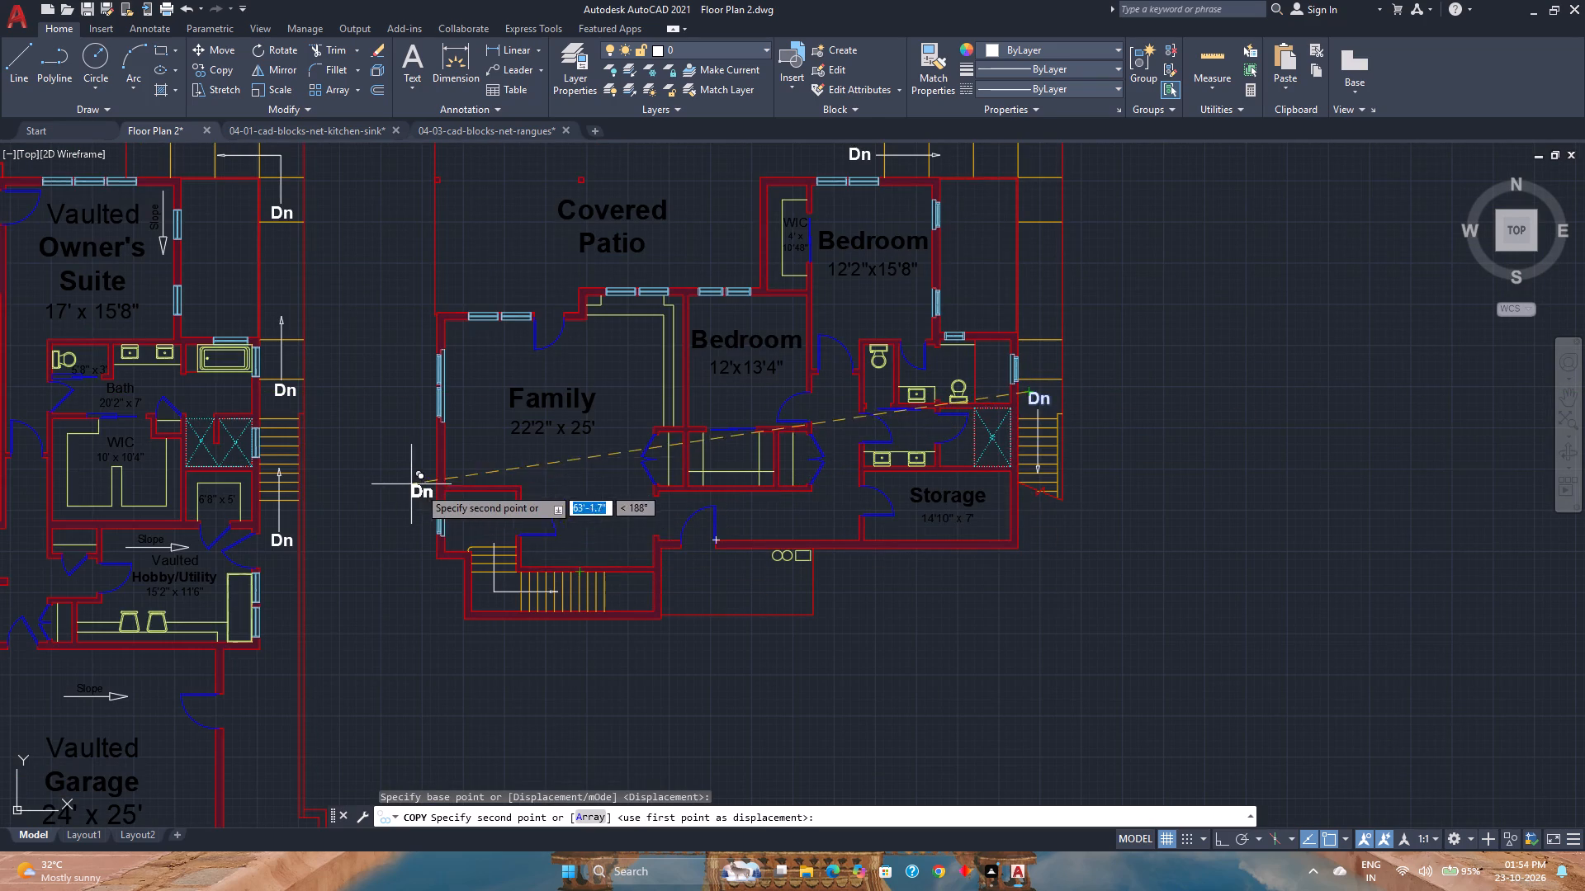
{"action": "scroll", "coordinate": [485, 523], "scroll_direction": "up", "scroll_amount": 3}
{"action": "left_click", "coordinate": [475, 543]}
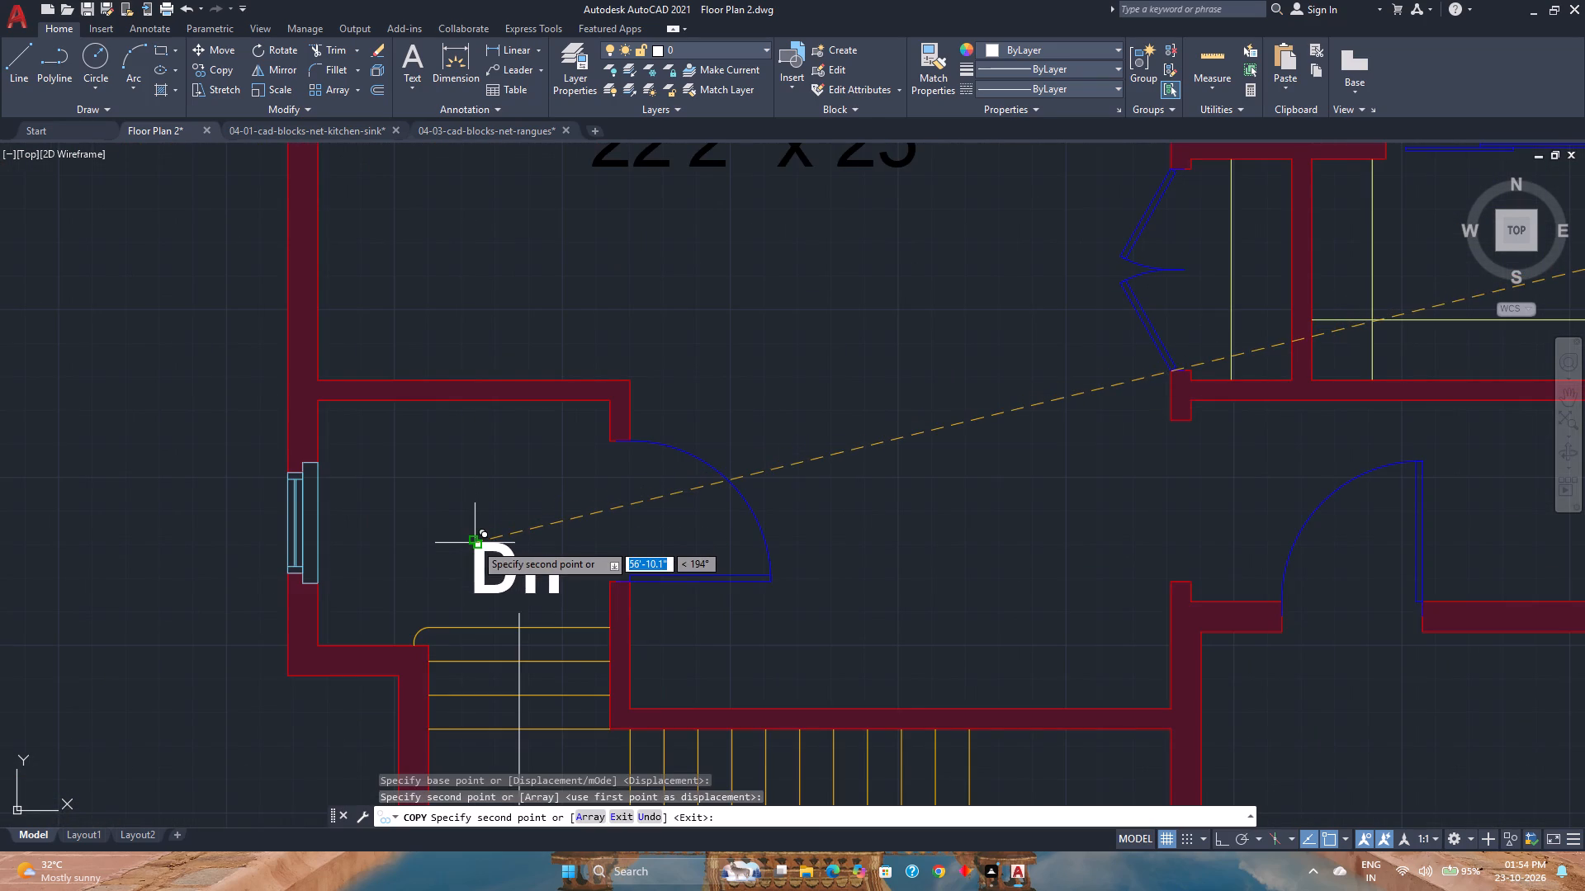
{"action": "scroll", "coordinate": [475, 543], "scroll_direction": "down", "scroll_amount": 3}
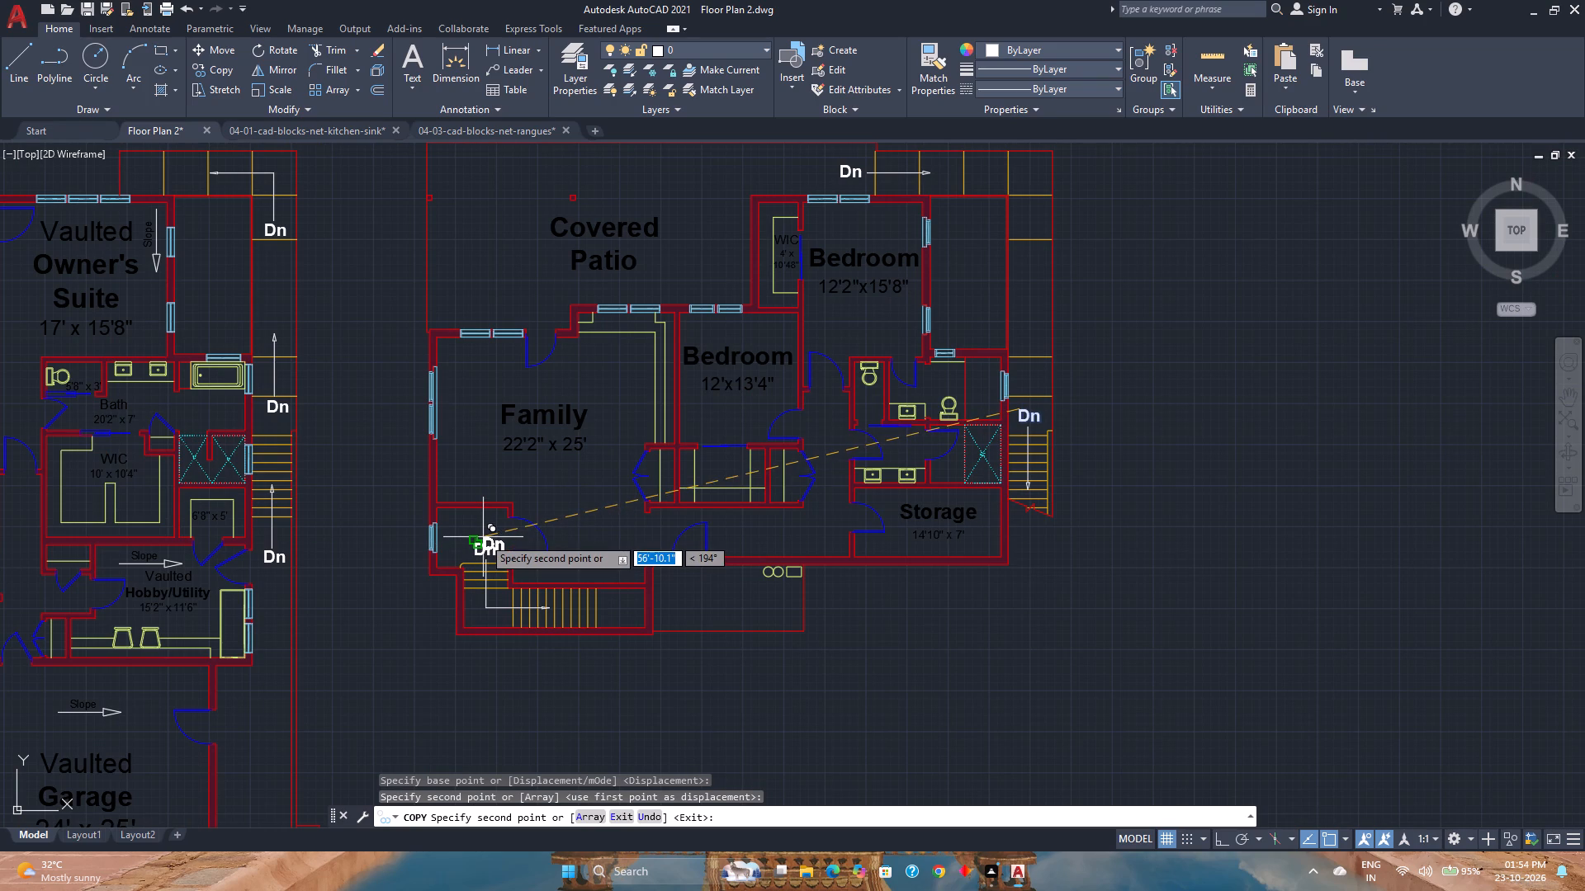
{"action": "key", "text": "Escape"}
Change the label text at the second plan's southwest stairs to Up.
{"action": "scroll", "coordinate": [482, 544], "scroll_direction": "down", "scroll_amount": 1}
{"action": "scroll", "coordinate": [481, 544], "scroll_direction": "up", "scroll_amount": 3}
{"action": "double_click", "coordinate": [478, 549]}
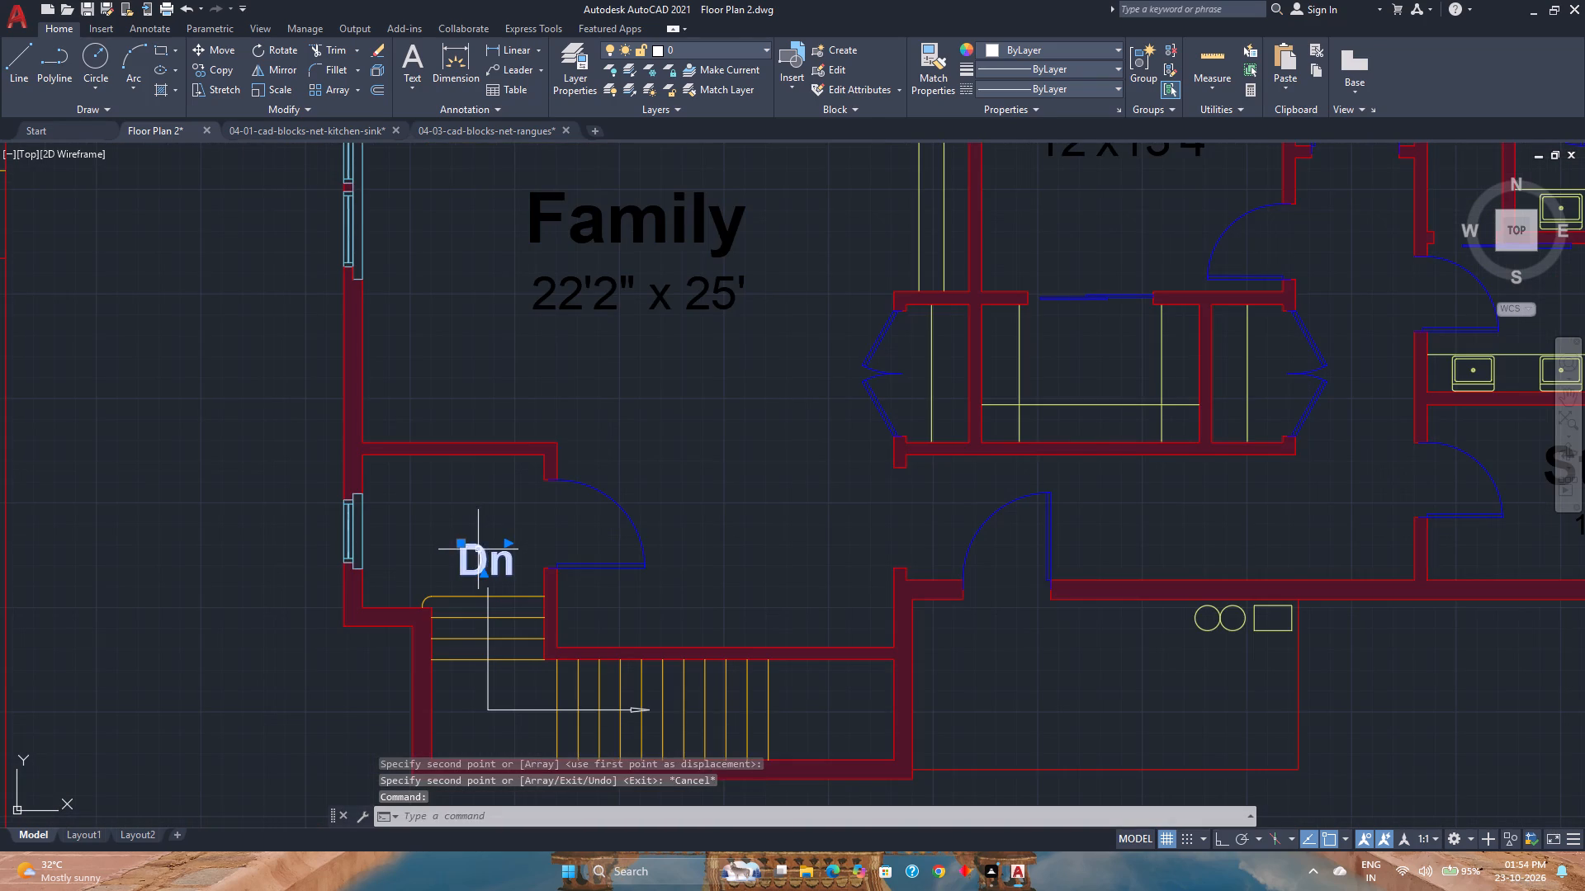
{"action": "key", "text": "ctrl+a"}
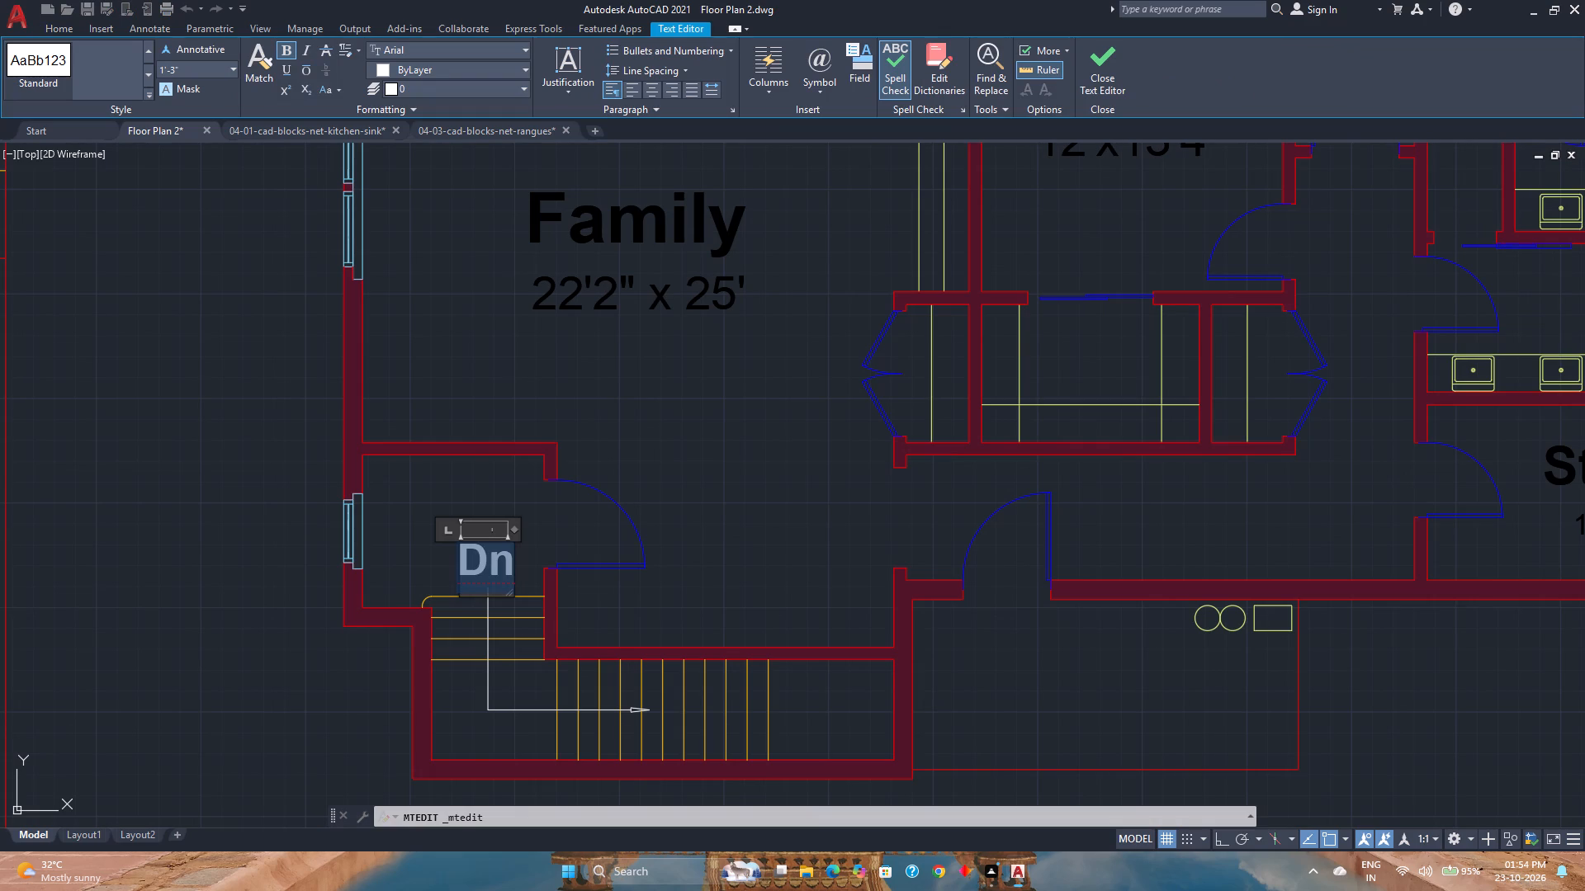
{"action": "type", "text": "Up"}
{"action": "left_click", "coordinate": [774, 327]}
Change the label text at the second plan's east stairs and at its north landing arrow to Up.
{"action": "scroll", "coordinate": [764, 330], "scroll_direction": "down", "scroll_amount": 3}
{"action": "middle_click_drag", "start_coordinate": [893, 293], "coordinate": [885, 313]}
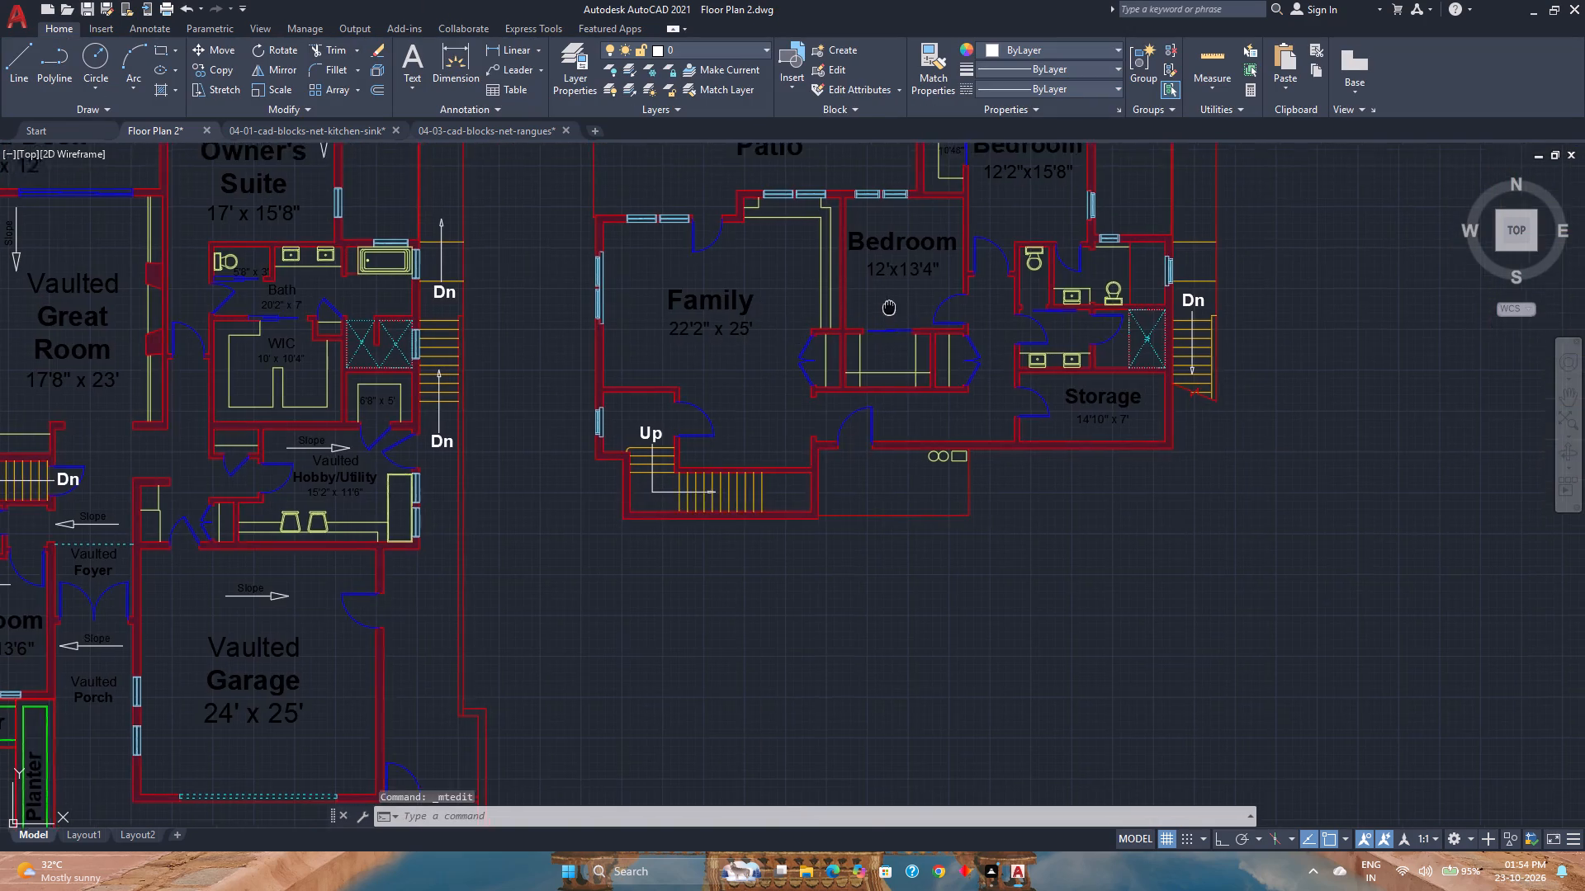
{"action": "middle_click_drag", "start_coordinate": [885, 313], "coordinate": [703, 502]}
{"action": "middle_click", "coordinate": [703, 502]}
{"action": "double_click", "coordinate": [1004, 495]}
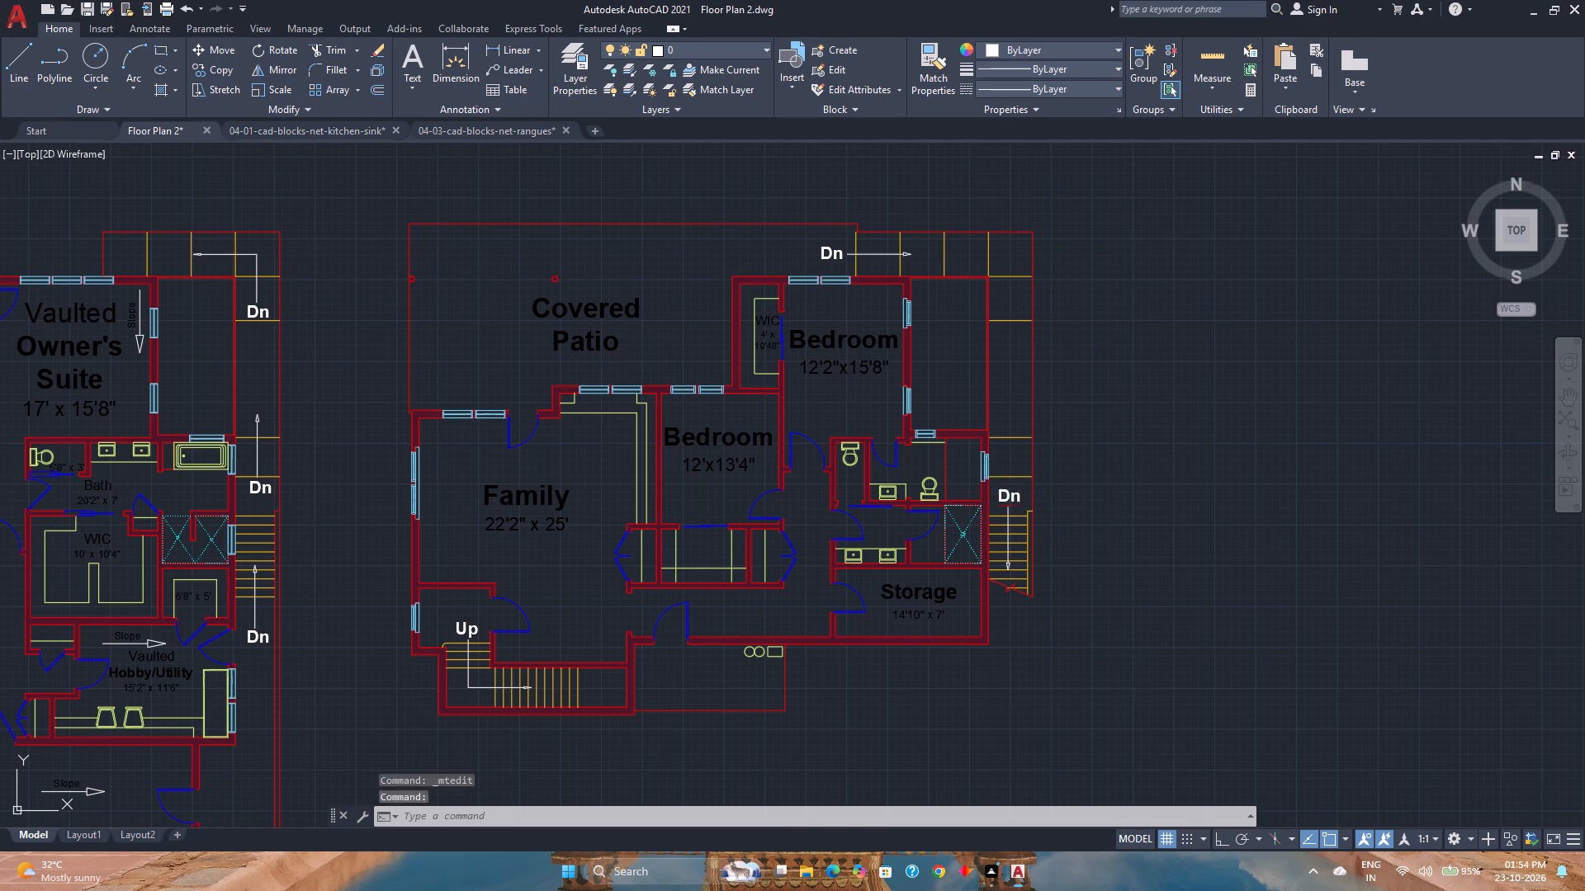
{"action": "key", "text": "ctrl+a"}
{"action": "type", "text": "Up"}
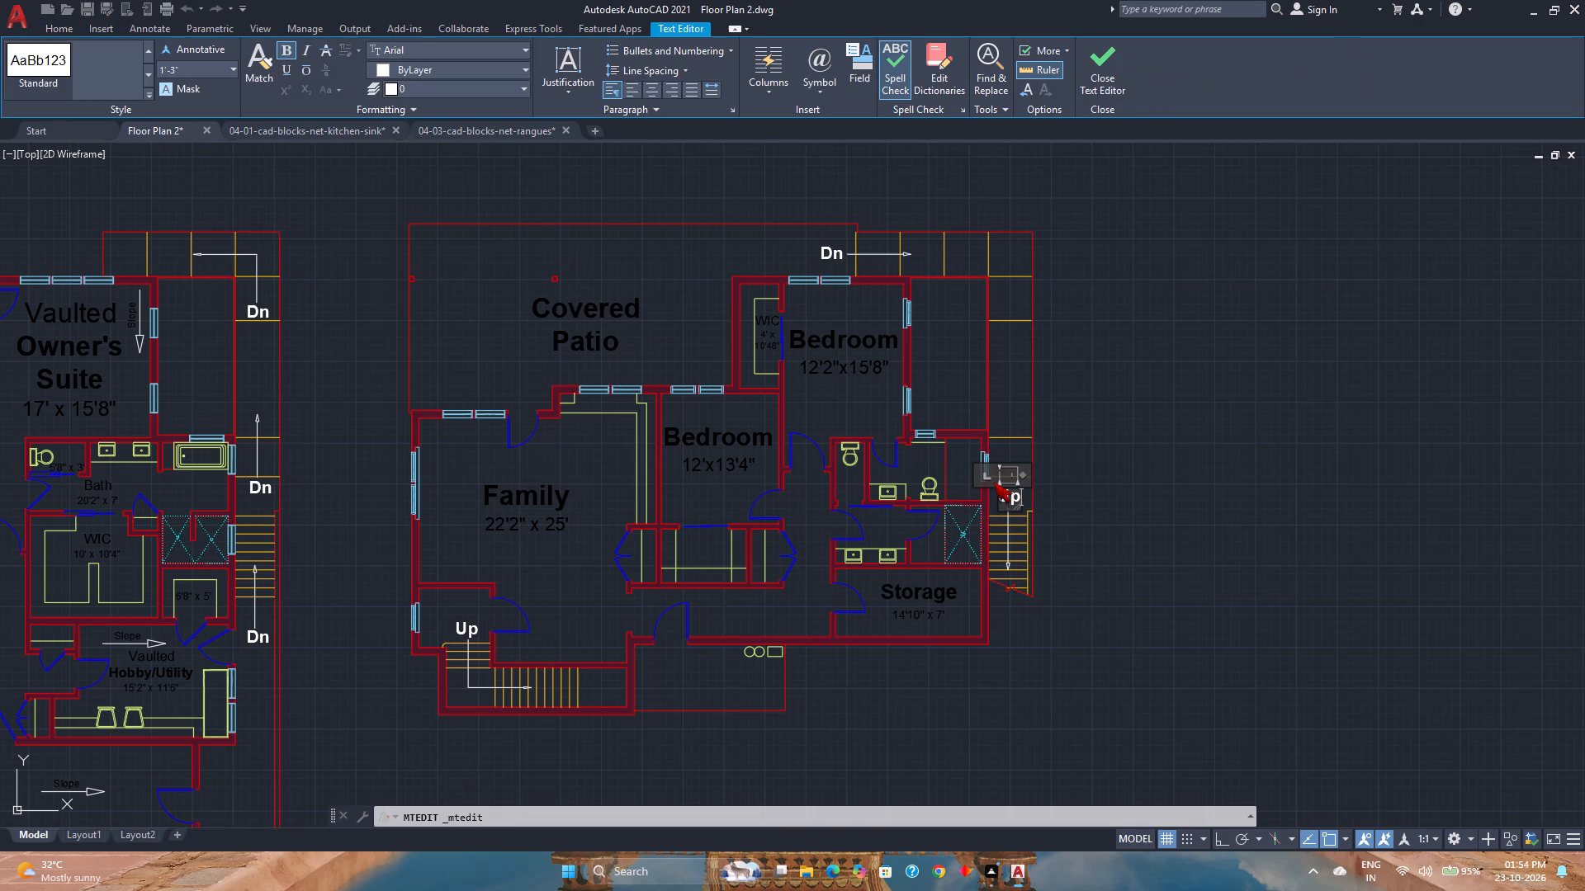
{"action": "left_click", "coordinate": [1176, 317]}
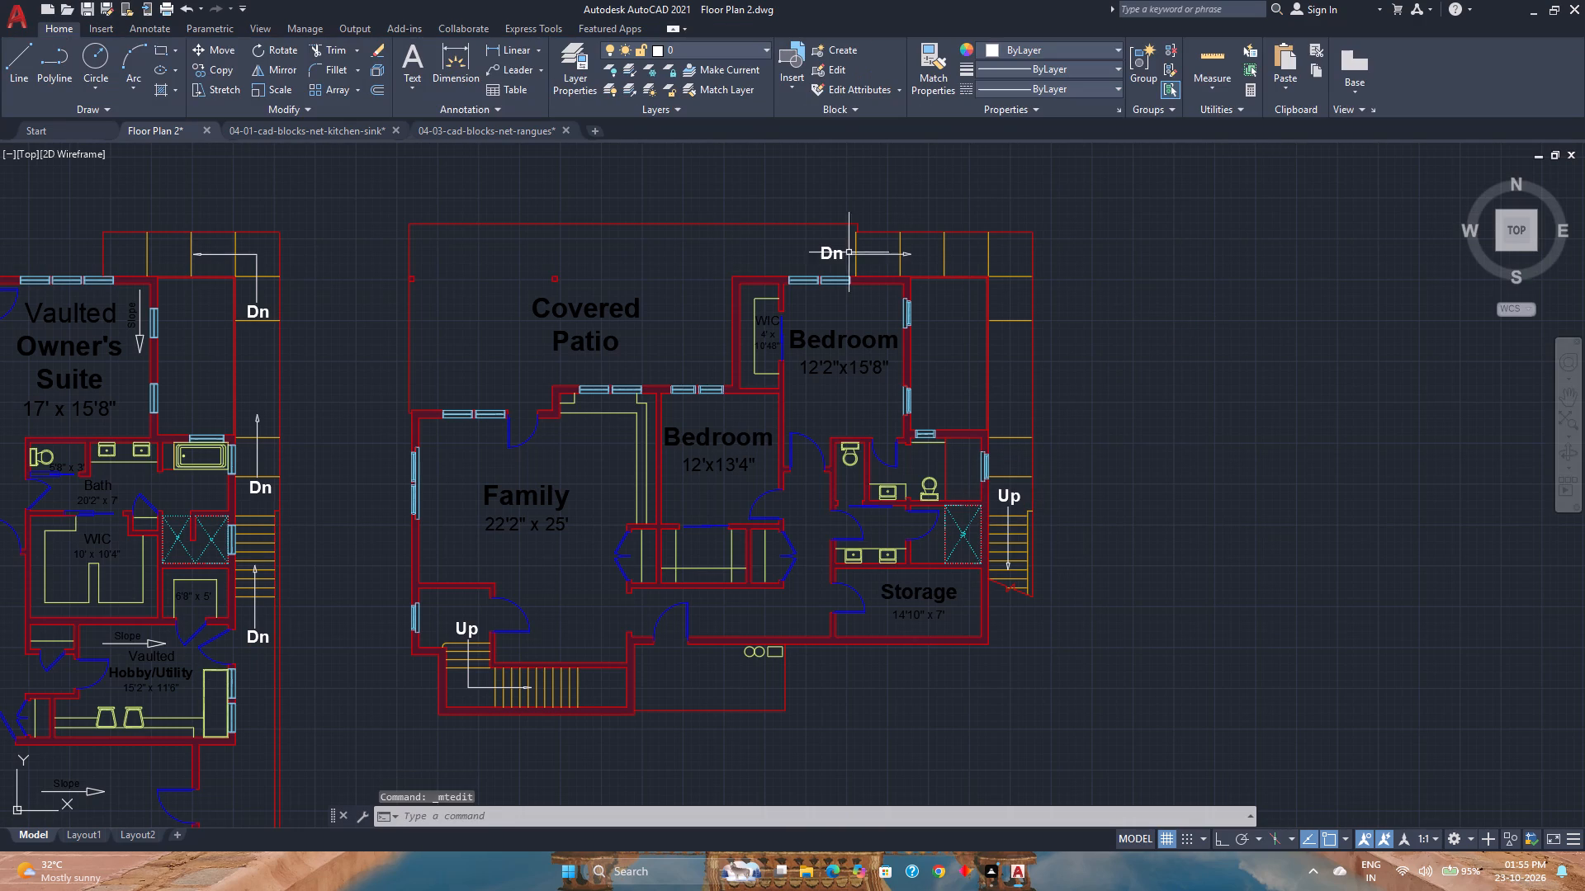
{"action": "double_click", "coordinate": [834, 251]}
{"action": "key", "text": "ctrl+a"}
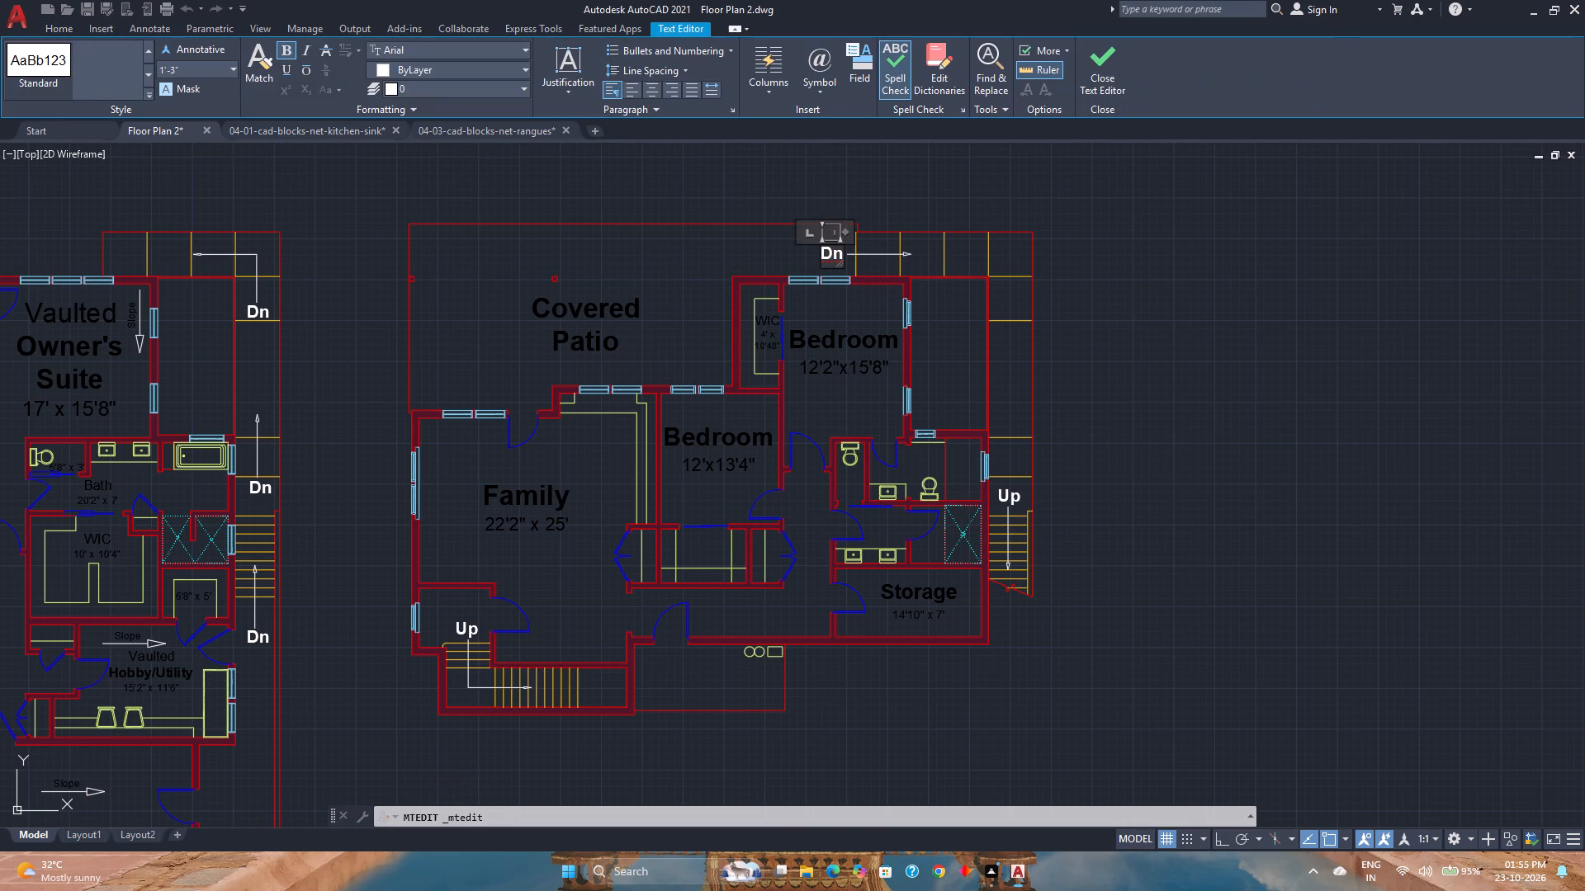
{"action": "type", "text": "Up"}
{"action": "left_click", "coordinate": [1084, 84]}
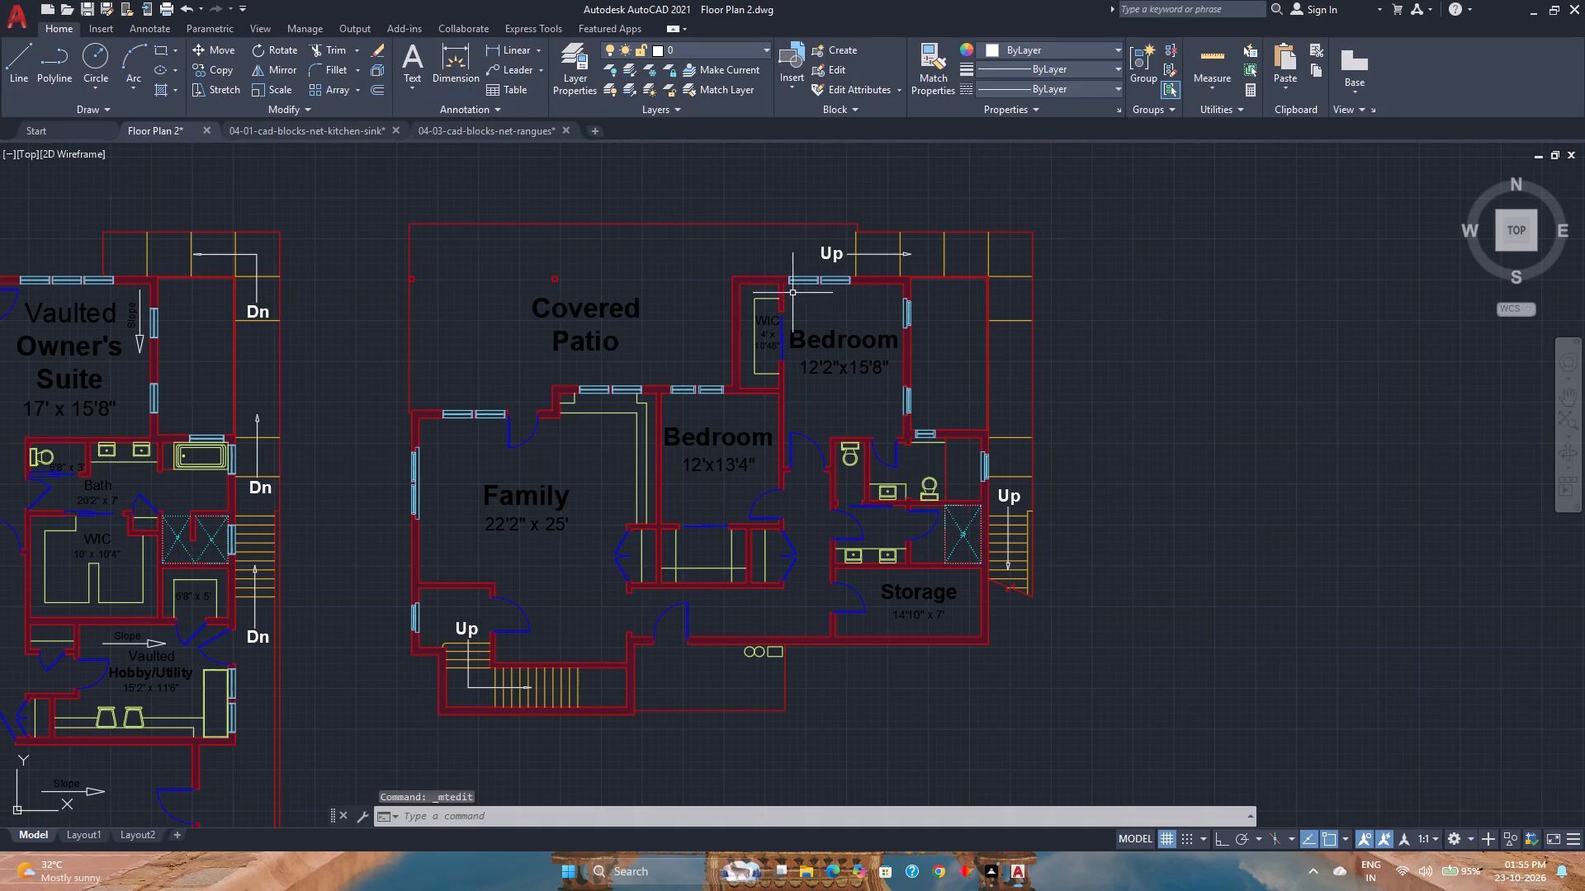
Select all similar stair labels on both plans and assign them to the Txt layer.
{"action": "left_click", "coordinate": [822, 250]}
{"action": "right_click", "coordinate": [822, 250]}
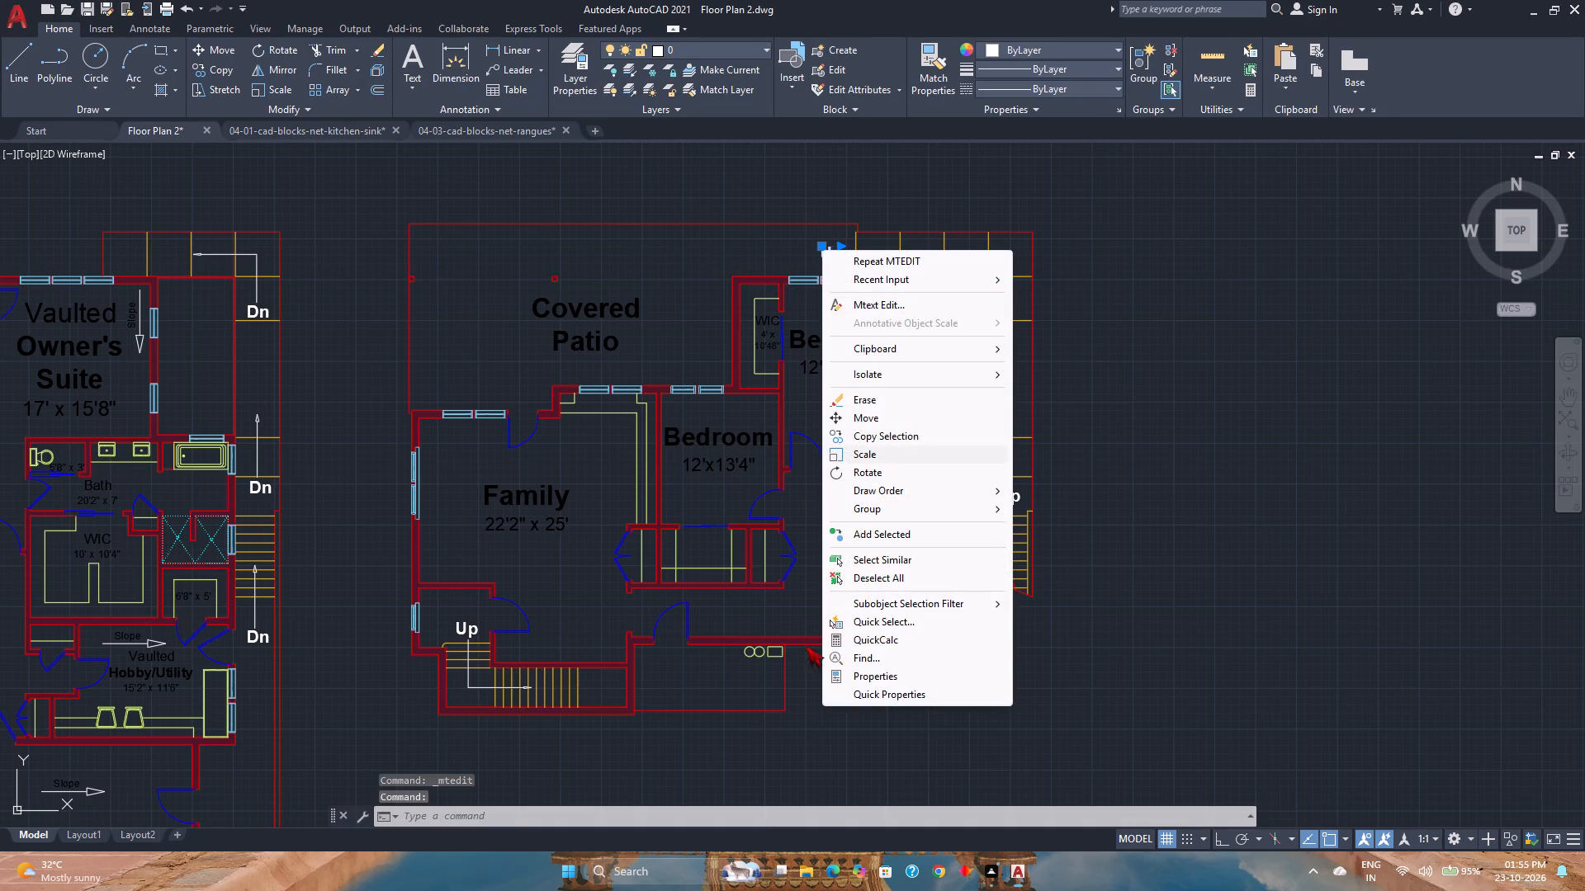
{"action": "left_click", "coordinate": [909, 557]}
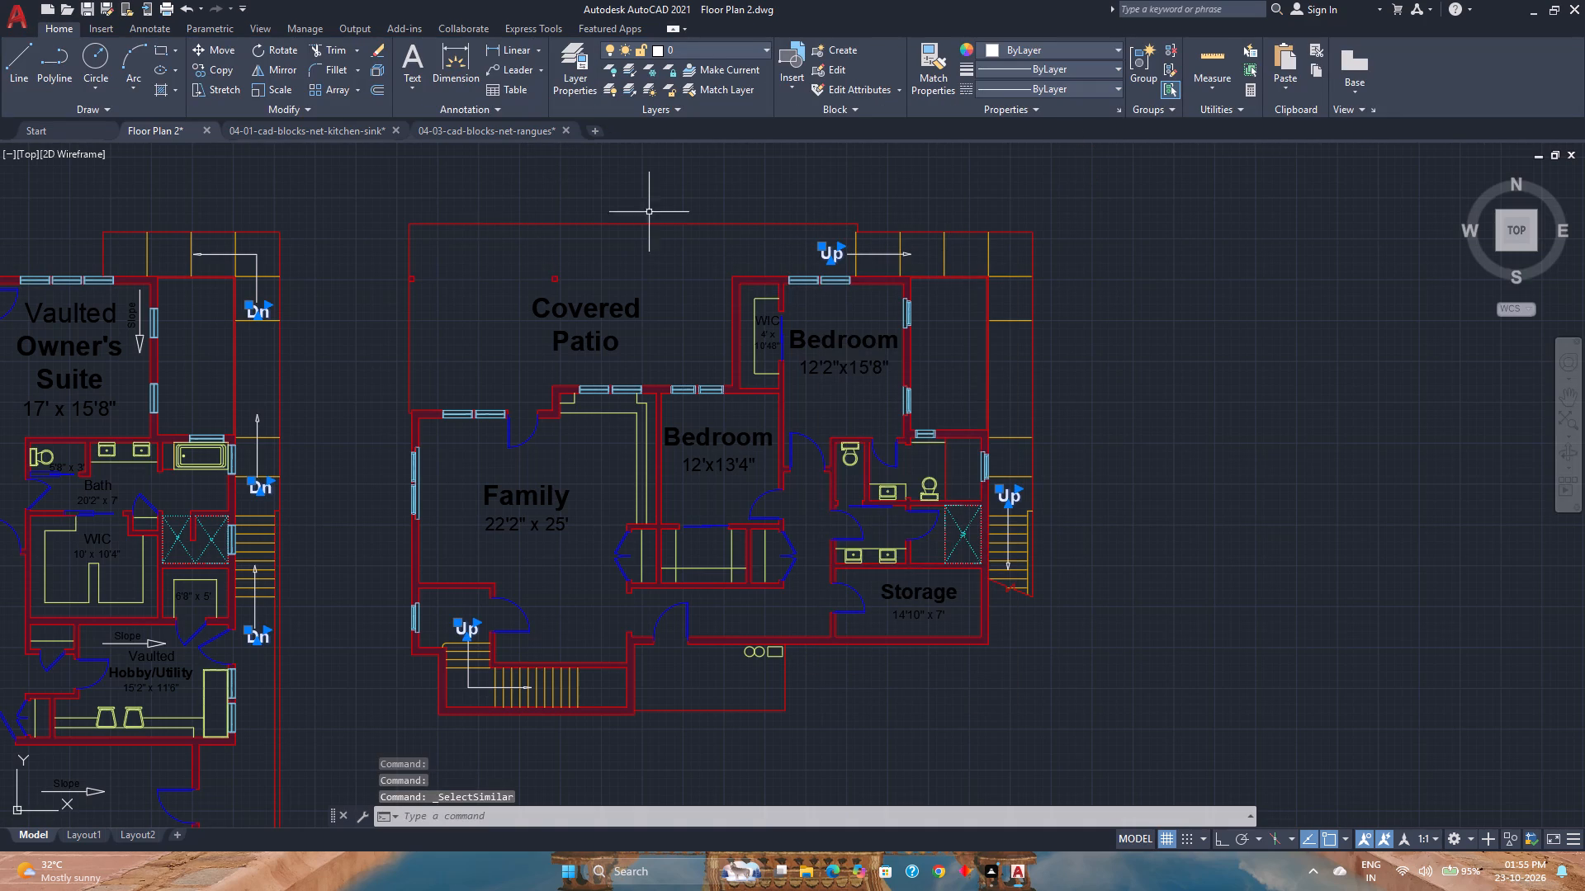
{"action": "left_click", "coordinate": [700, 48]}
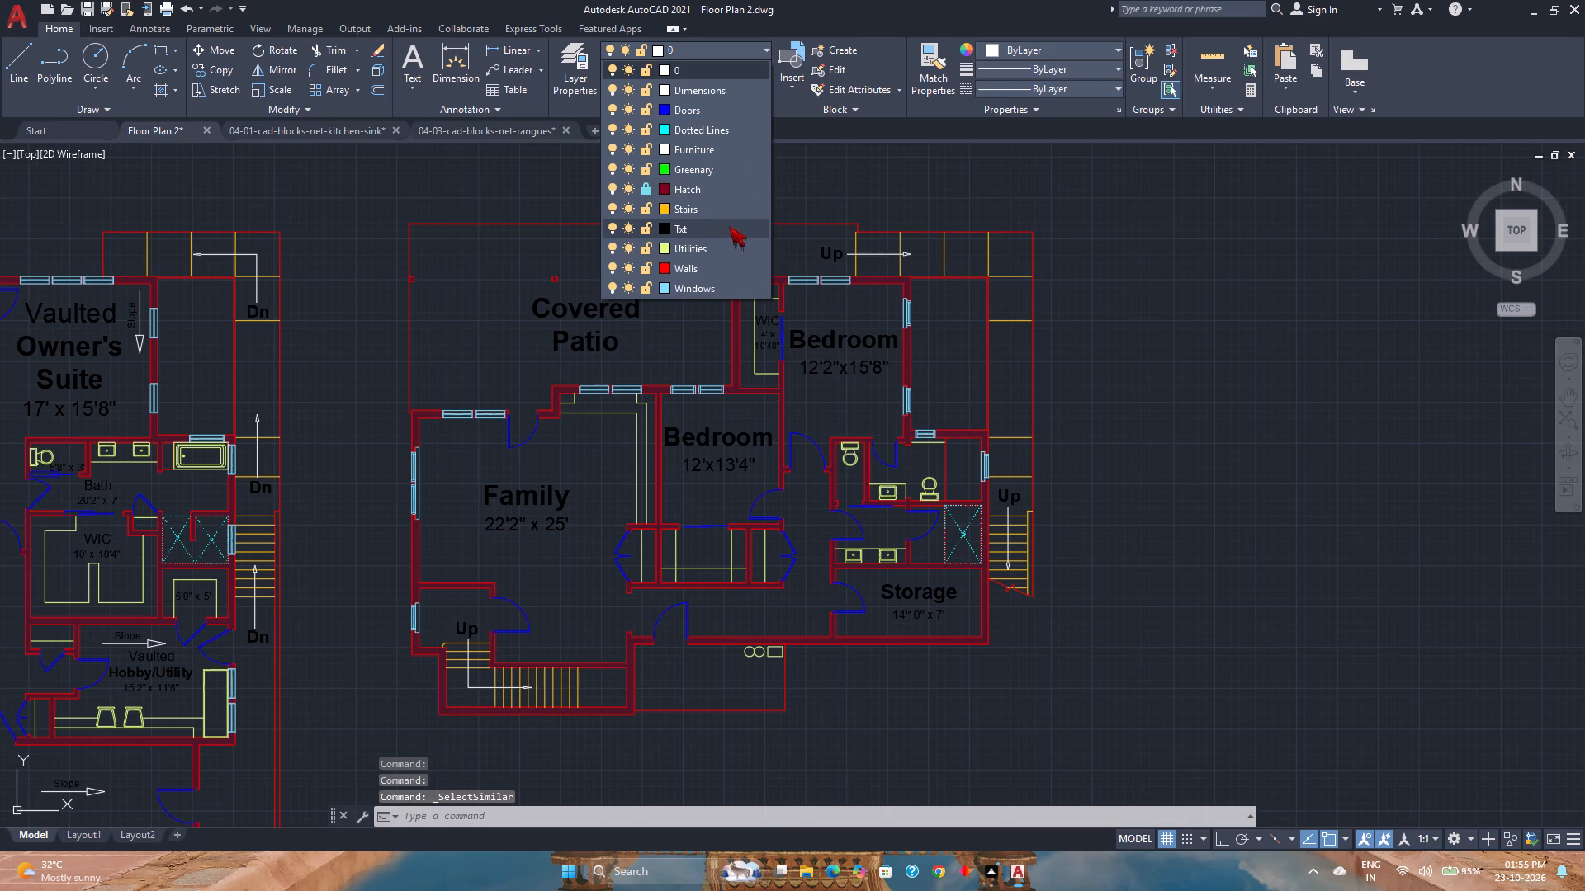
{"action": "left_click", "coordinate": [729, 224]}
{"action": "key", "text": "Escape"}
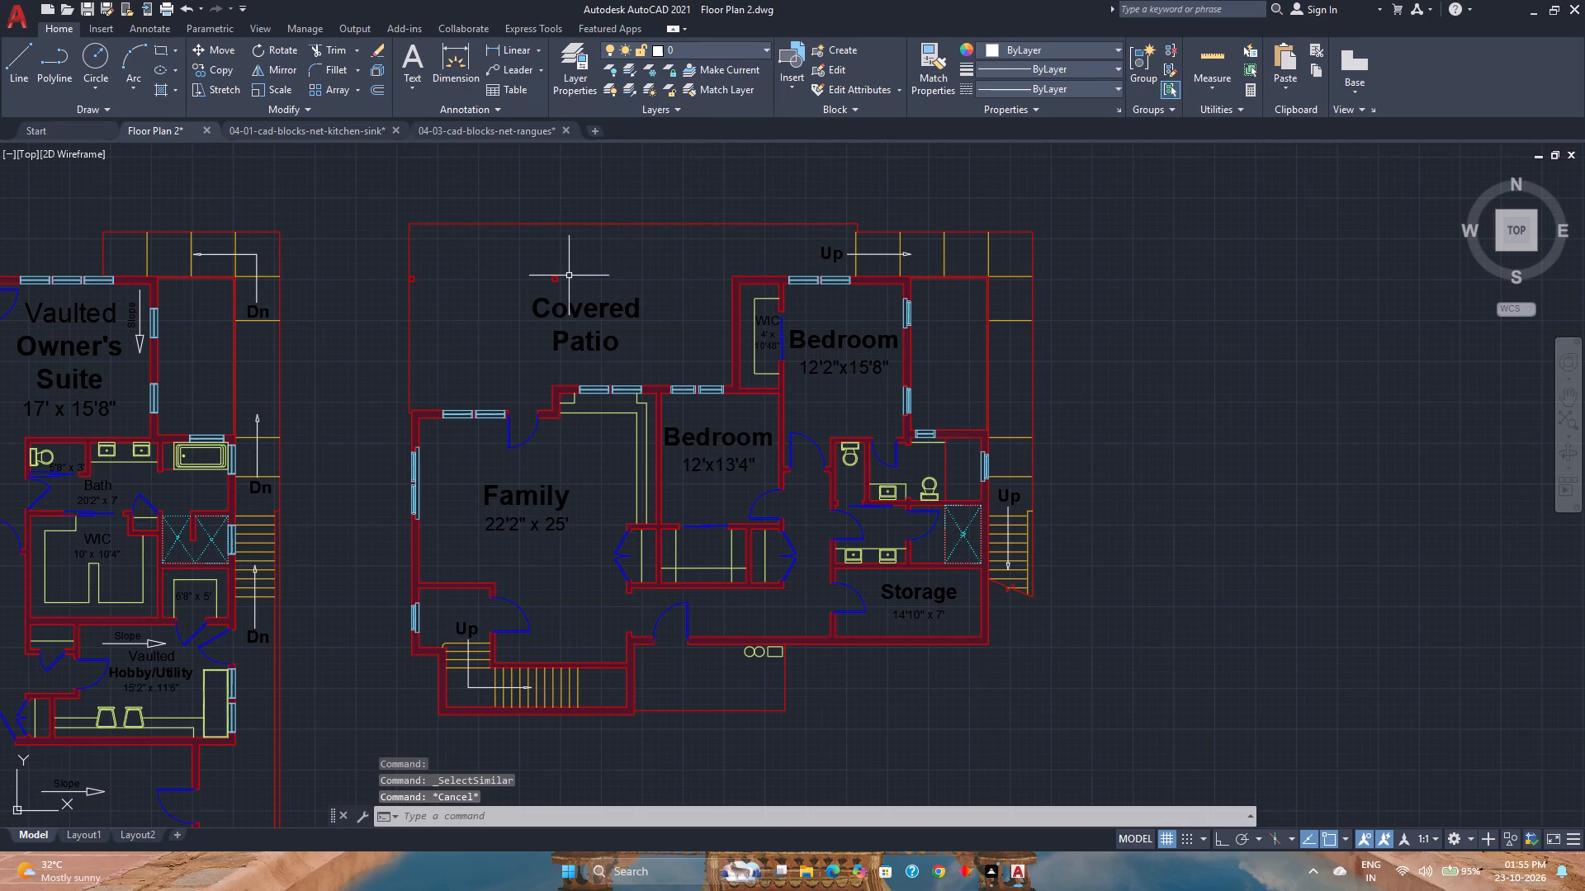
Save the drawing.
{"action": "key", "text": "ctrl+s"}
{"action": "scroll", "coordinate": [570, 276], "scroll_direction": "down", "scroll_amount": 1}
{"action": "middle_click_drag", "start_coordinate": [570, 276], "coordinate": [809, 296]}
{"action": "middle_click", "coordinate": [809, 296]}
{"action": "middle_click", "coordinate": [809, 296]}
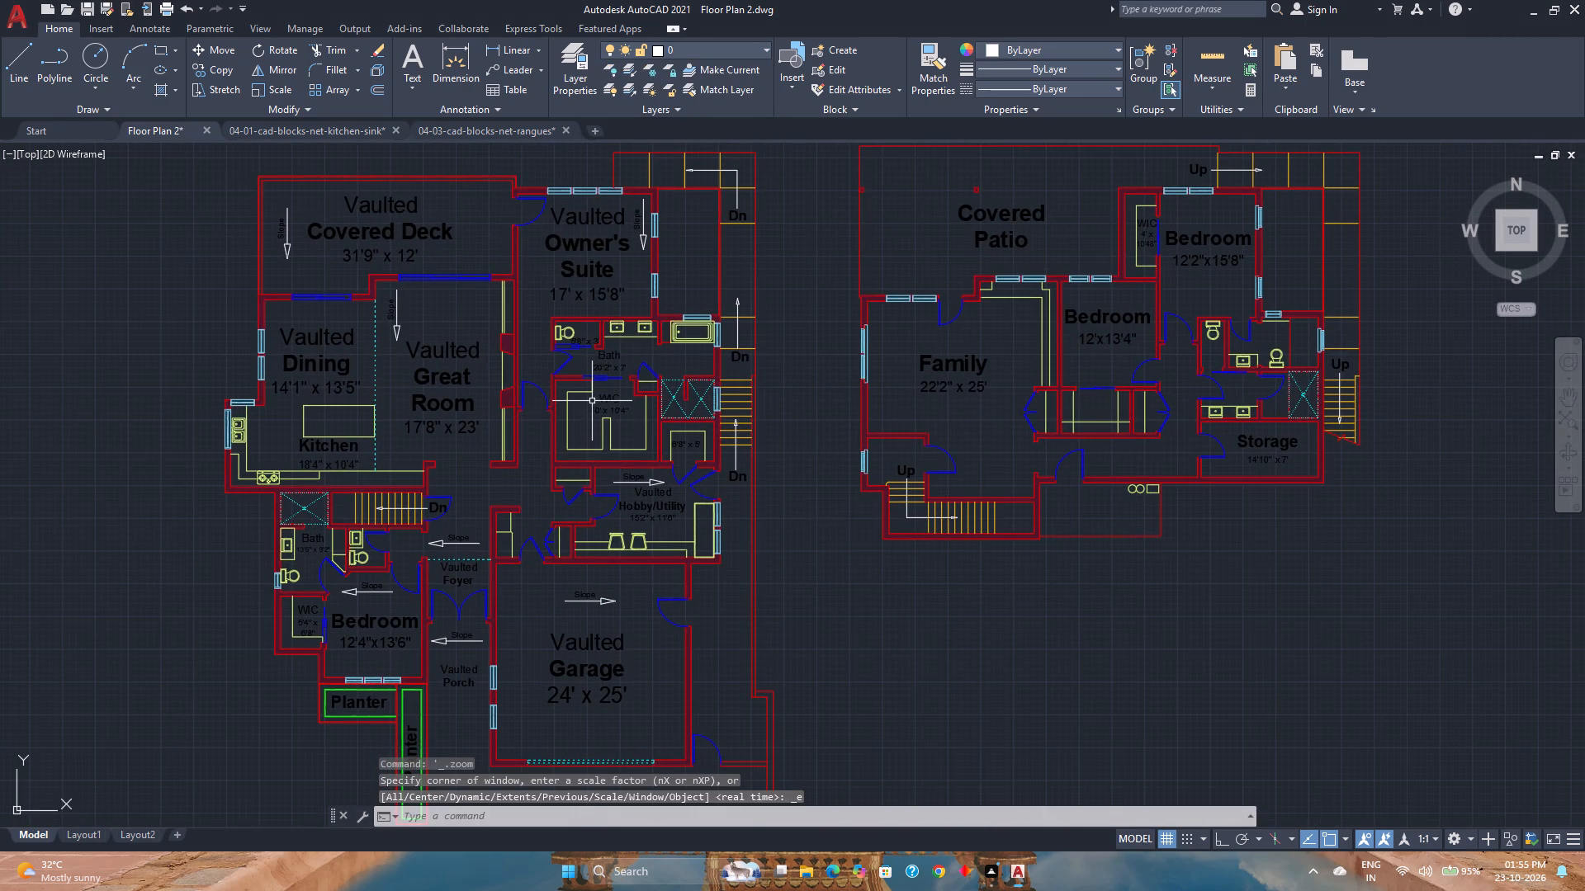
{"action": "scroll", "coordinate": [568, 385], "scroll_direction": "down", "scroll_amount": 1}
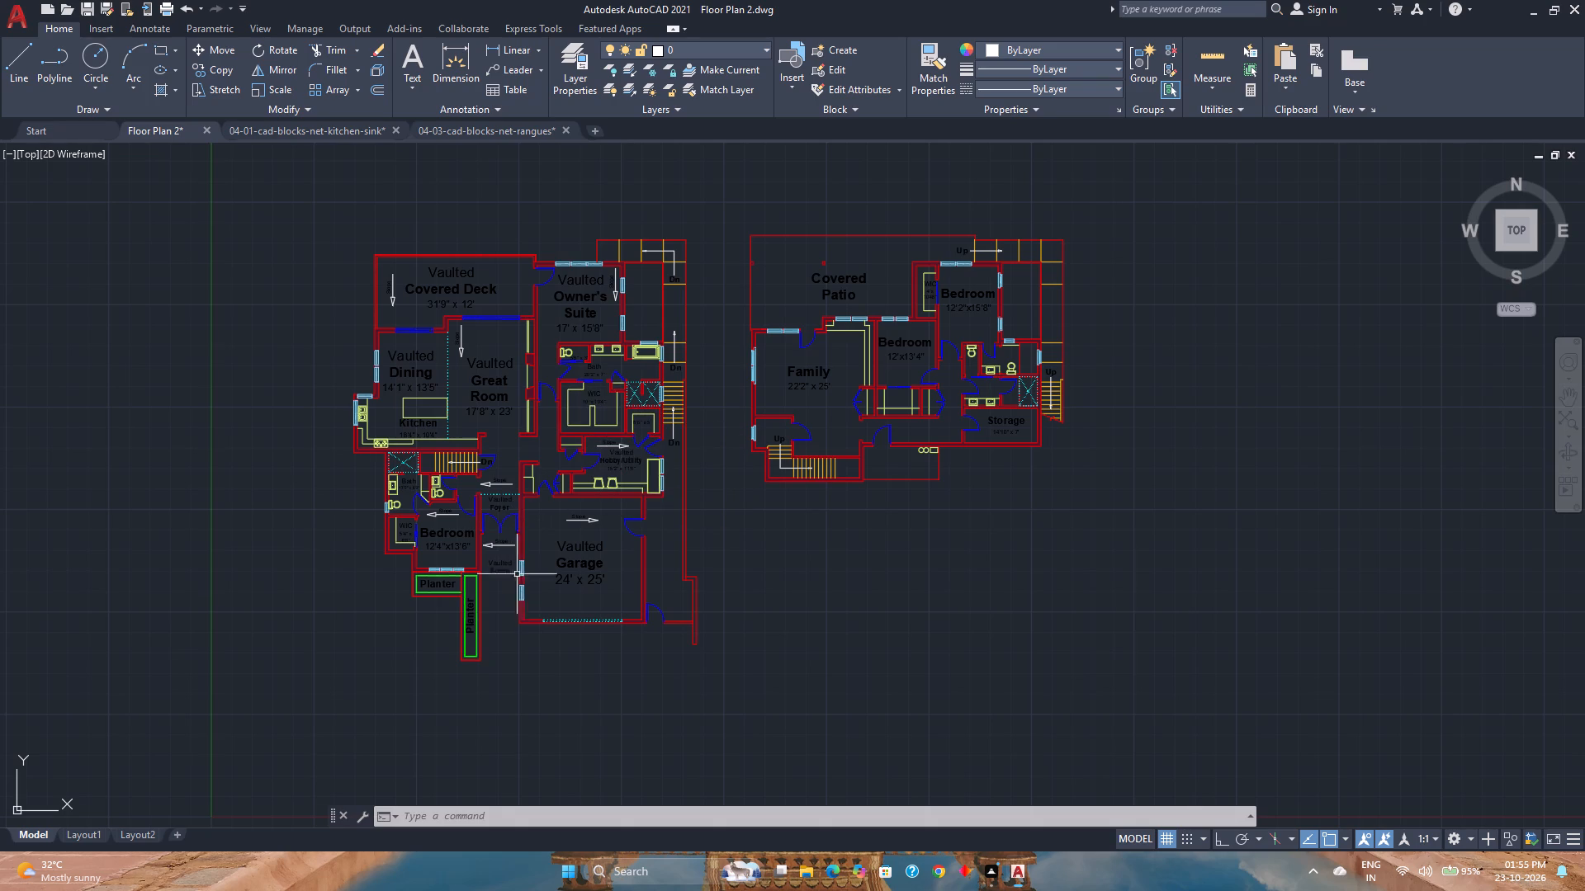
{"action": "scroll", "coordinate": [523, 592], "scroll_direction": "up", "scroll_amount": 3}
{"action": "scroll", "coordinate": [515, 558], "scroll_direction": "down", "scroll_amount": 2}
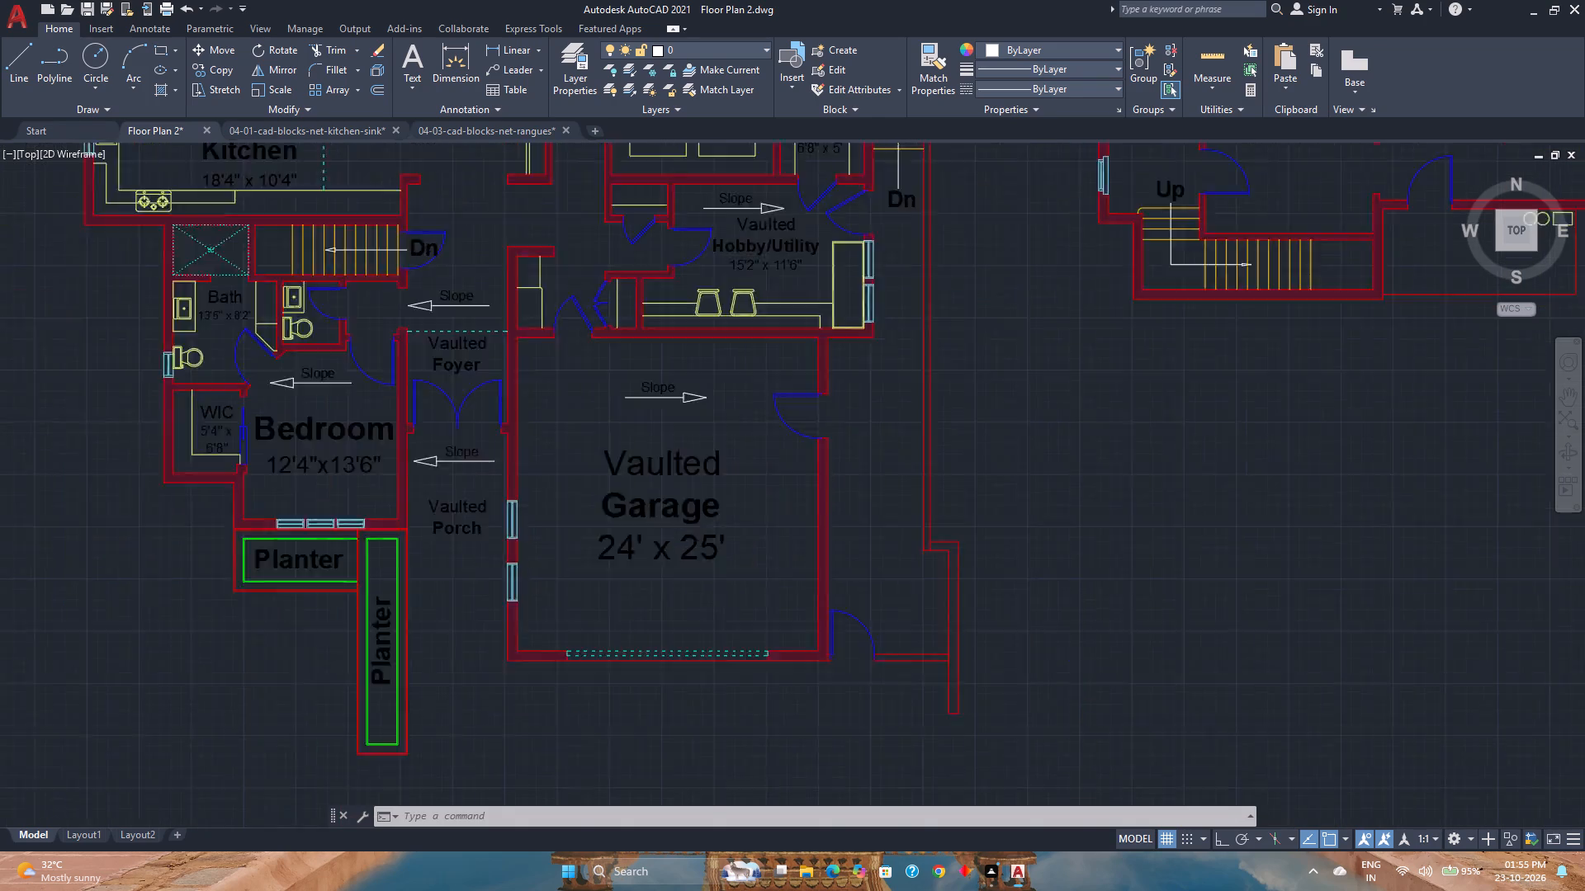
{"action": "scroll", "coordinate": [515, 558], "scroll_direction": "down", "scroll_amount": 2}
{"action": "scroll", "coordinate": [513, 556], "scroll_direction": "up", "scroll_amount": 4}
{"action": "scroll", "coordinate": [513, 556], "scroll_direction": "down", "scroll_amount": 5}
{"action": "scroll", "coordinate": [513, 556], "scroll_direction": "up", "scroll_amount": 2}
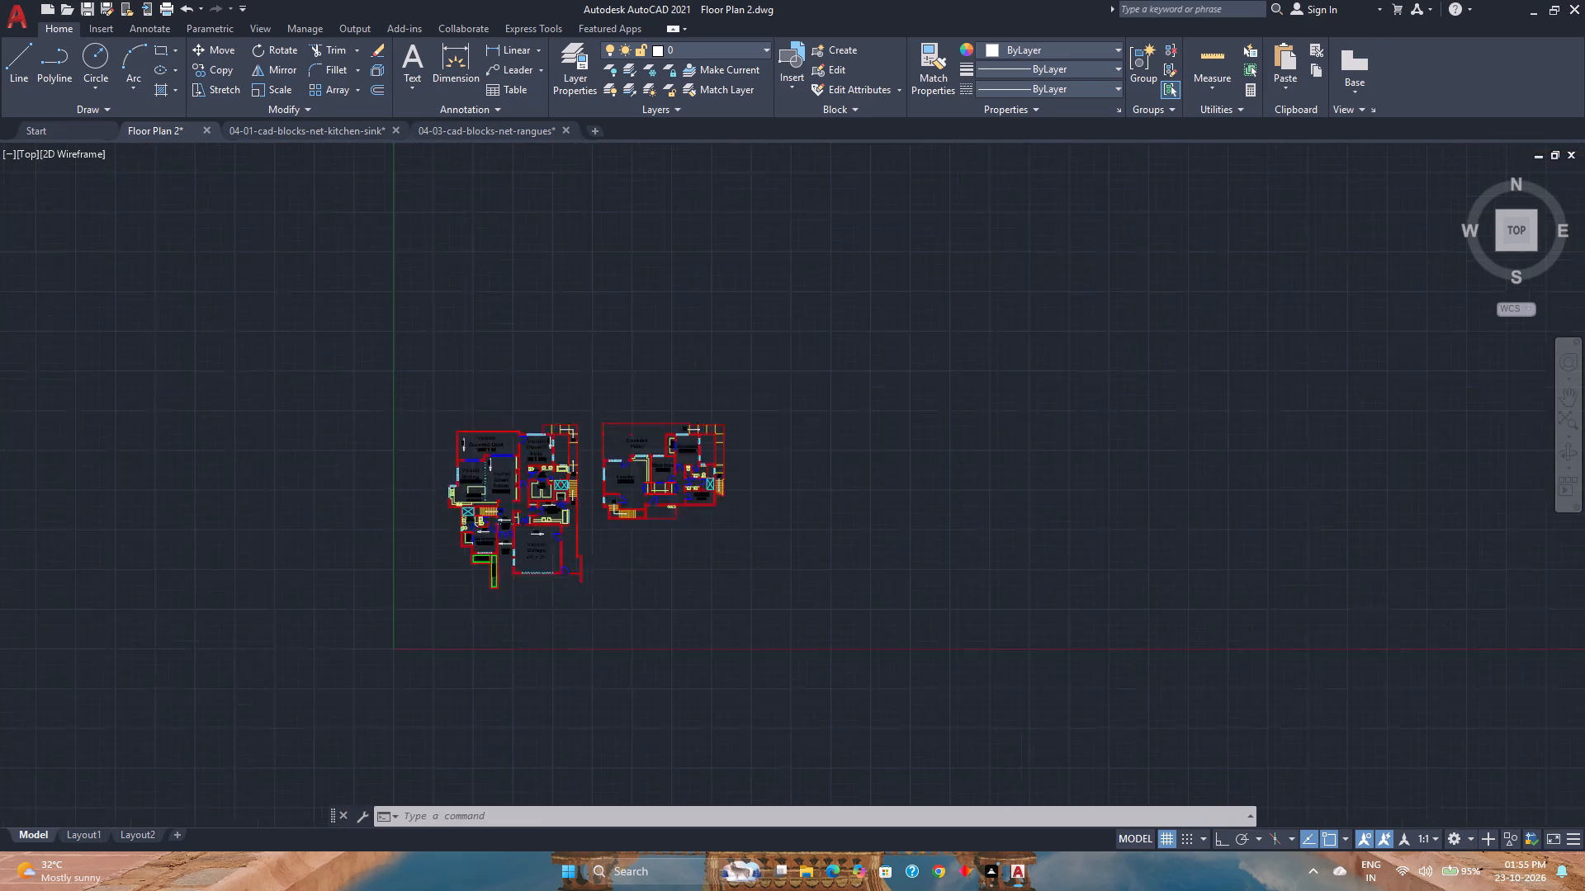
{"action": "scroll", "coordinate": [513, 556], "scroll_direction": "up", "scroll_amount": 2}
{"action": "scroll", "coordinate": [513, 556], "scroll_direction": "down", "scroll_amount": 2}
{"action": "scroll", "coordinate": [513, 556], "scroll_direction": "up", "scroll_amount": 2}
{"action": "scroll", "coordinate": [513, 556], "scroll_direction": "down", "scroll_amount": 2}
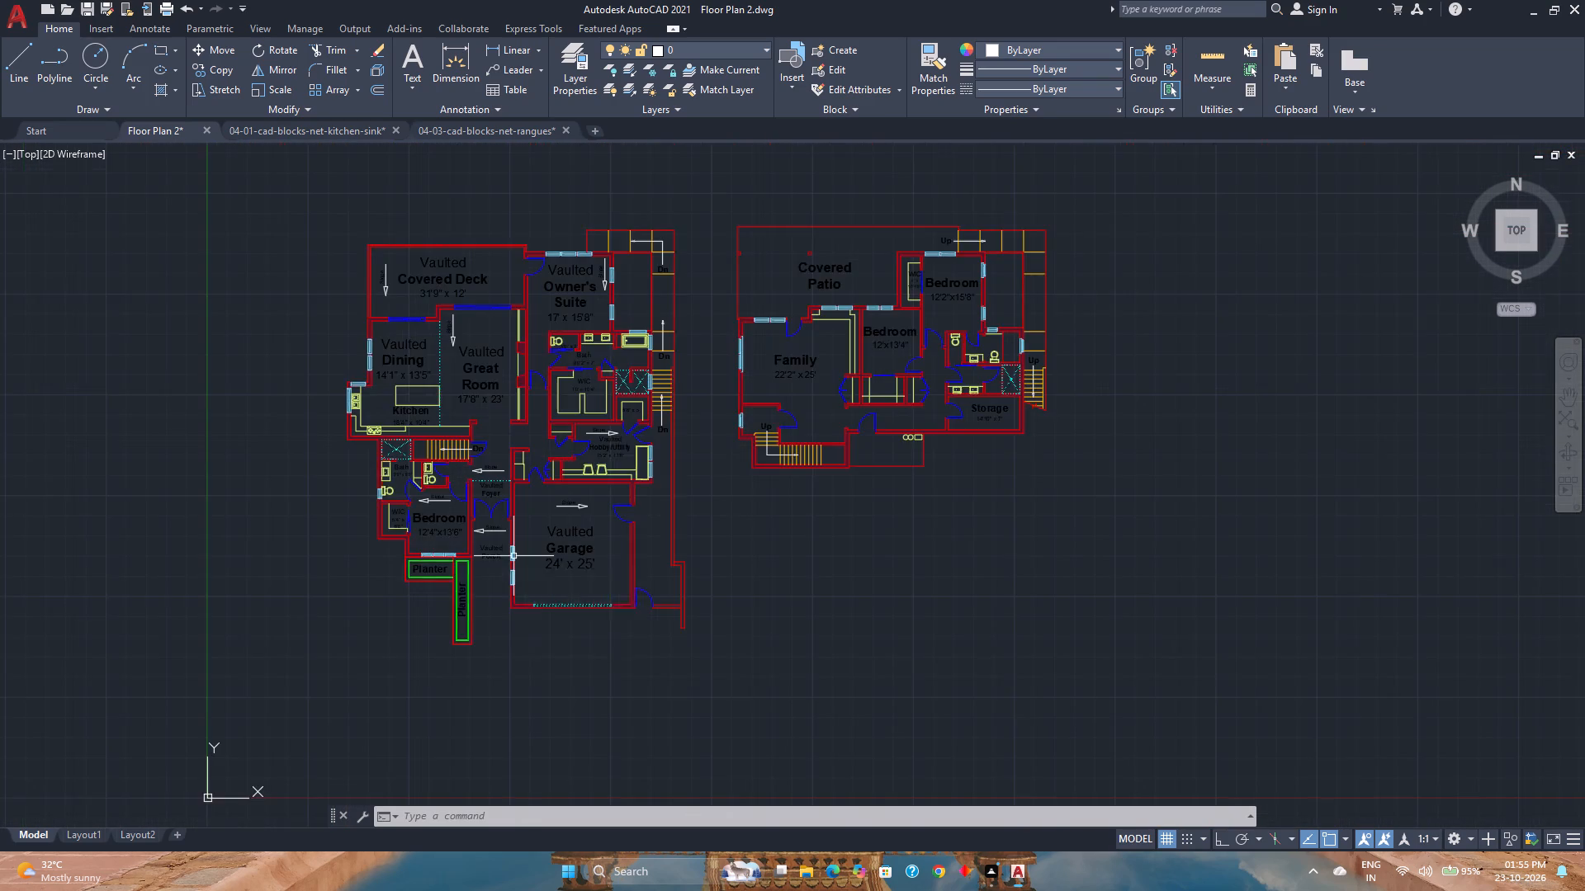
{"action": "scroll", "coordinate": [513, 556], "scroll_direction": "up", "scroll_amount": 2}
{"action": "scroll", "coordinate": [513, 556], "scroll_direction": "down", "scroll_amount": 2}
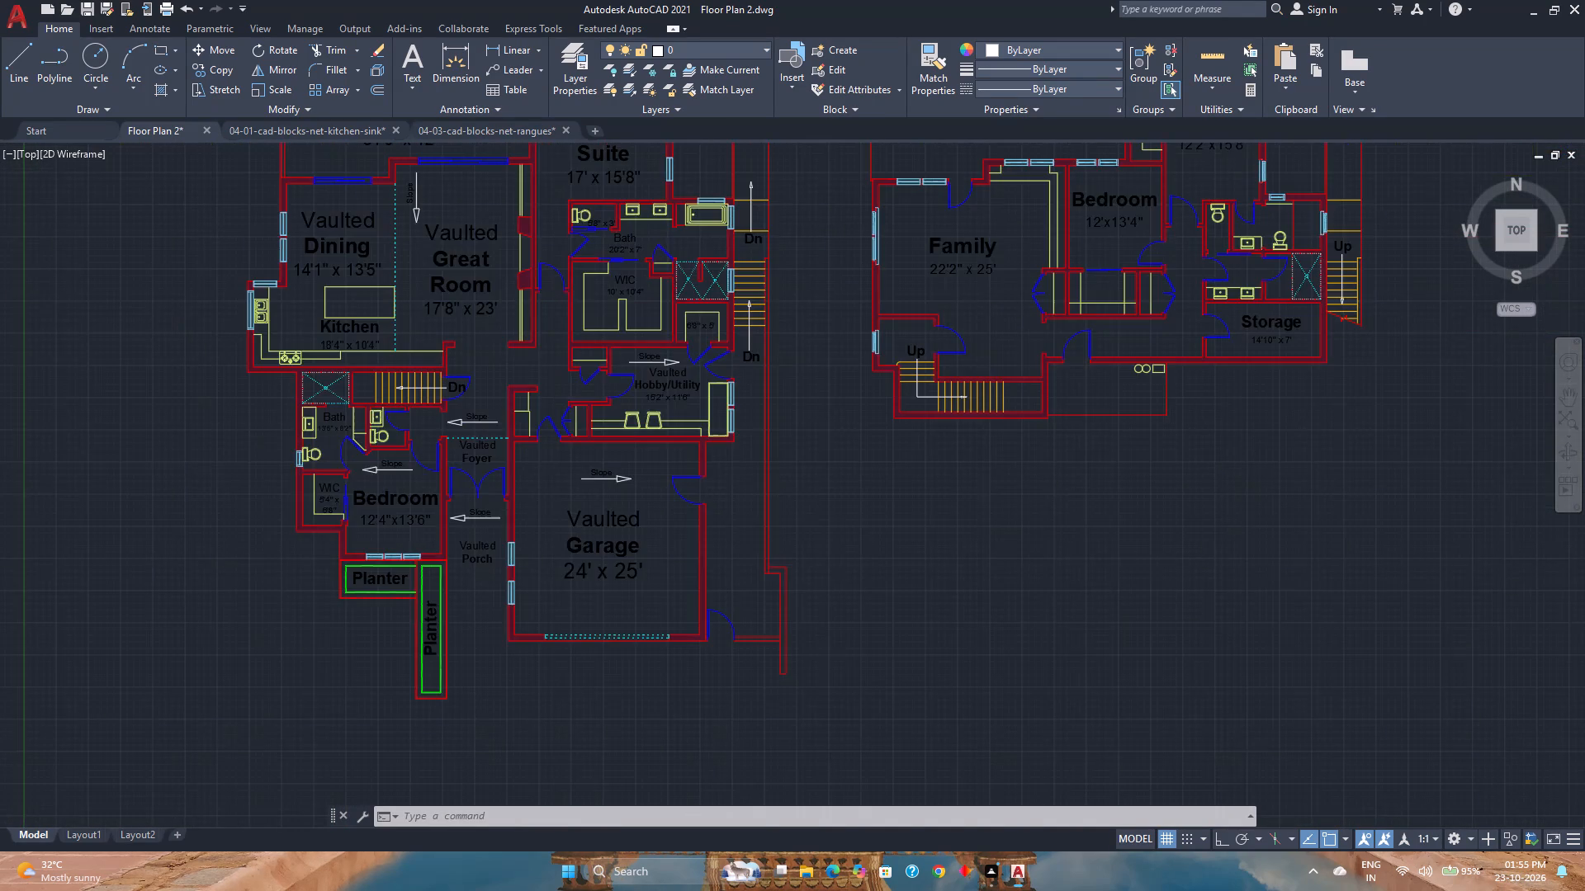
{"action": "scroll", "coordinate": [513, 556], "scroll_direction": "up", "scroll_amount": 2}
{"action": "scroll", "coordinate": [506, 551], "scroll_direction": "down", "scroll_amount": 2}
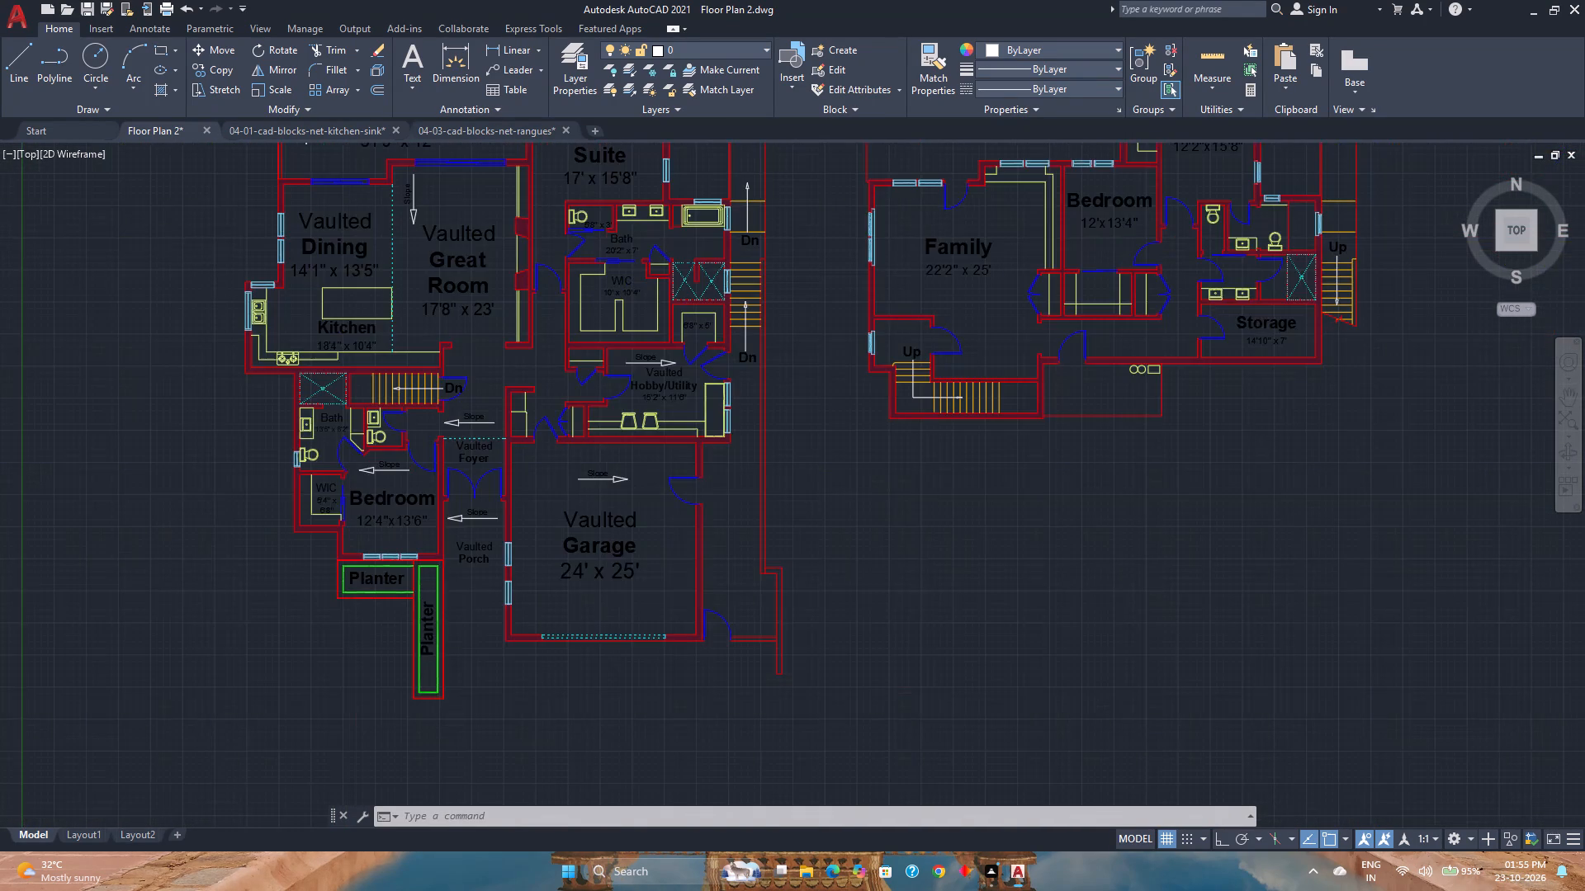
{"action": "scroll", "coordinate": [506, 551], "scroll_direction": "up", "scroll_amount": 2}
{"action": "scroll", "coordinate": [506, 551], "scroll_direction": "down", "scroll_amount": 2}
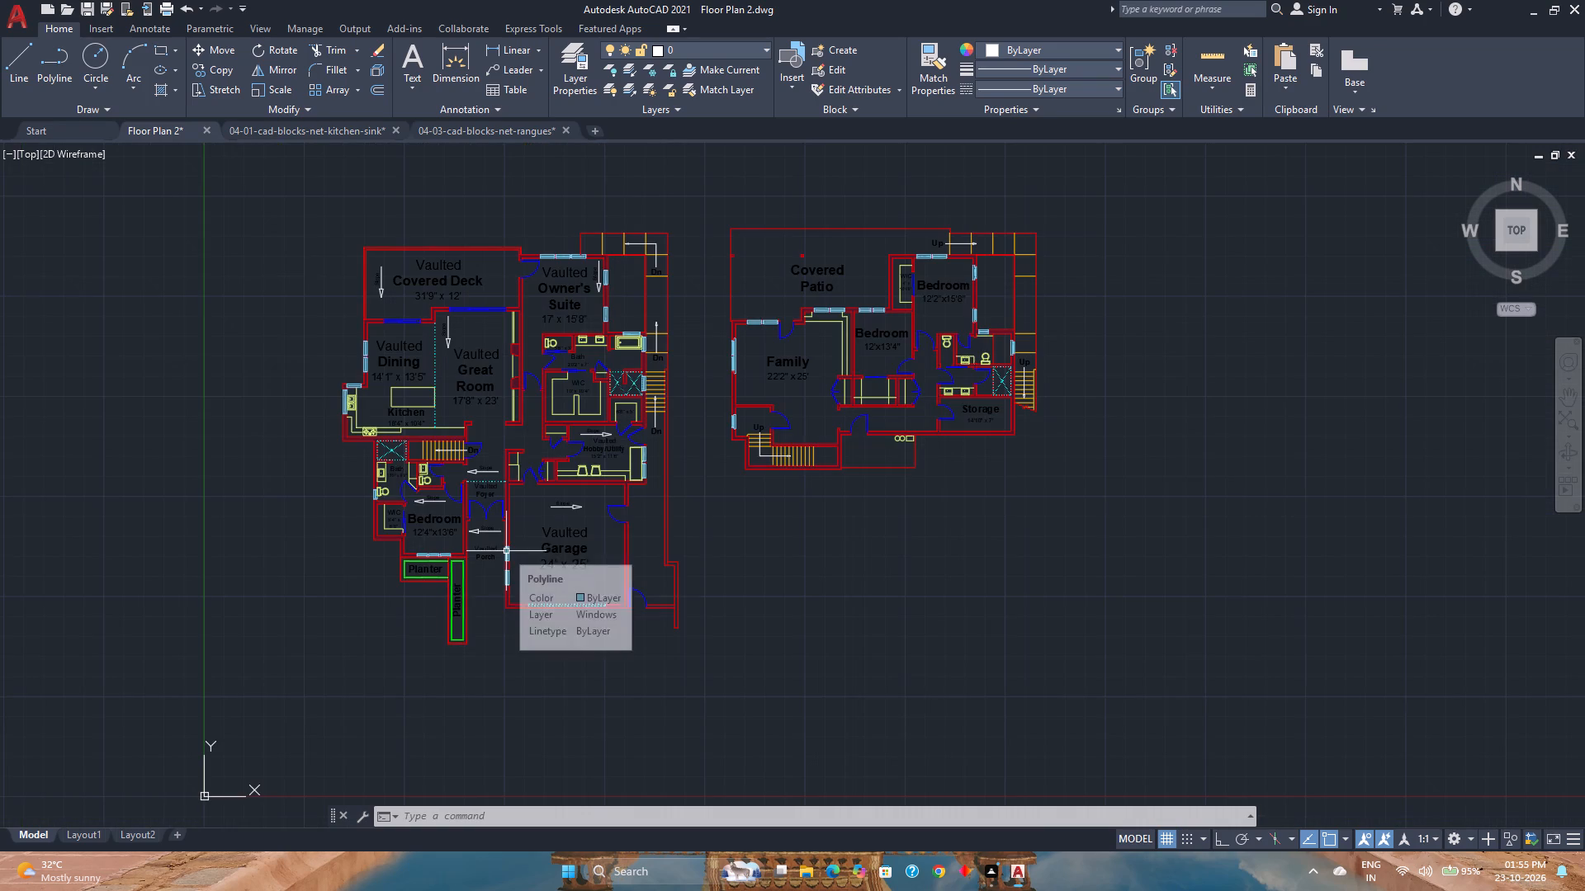
Offset the outer wall line at the west side of the first plan's kitchen 7' outward to the west.
{"action": "middle_click_drag", "start_coordinate": [840, 565], "coordinate": [722, 567]}
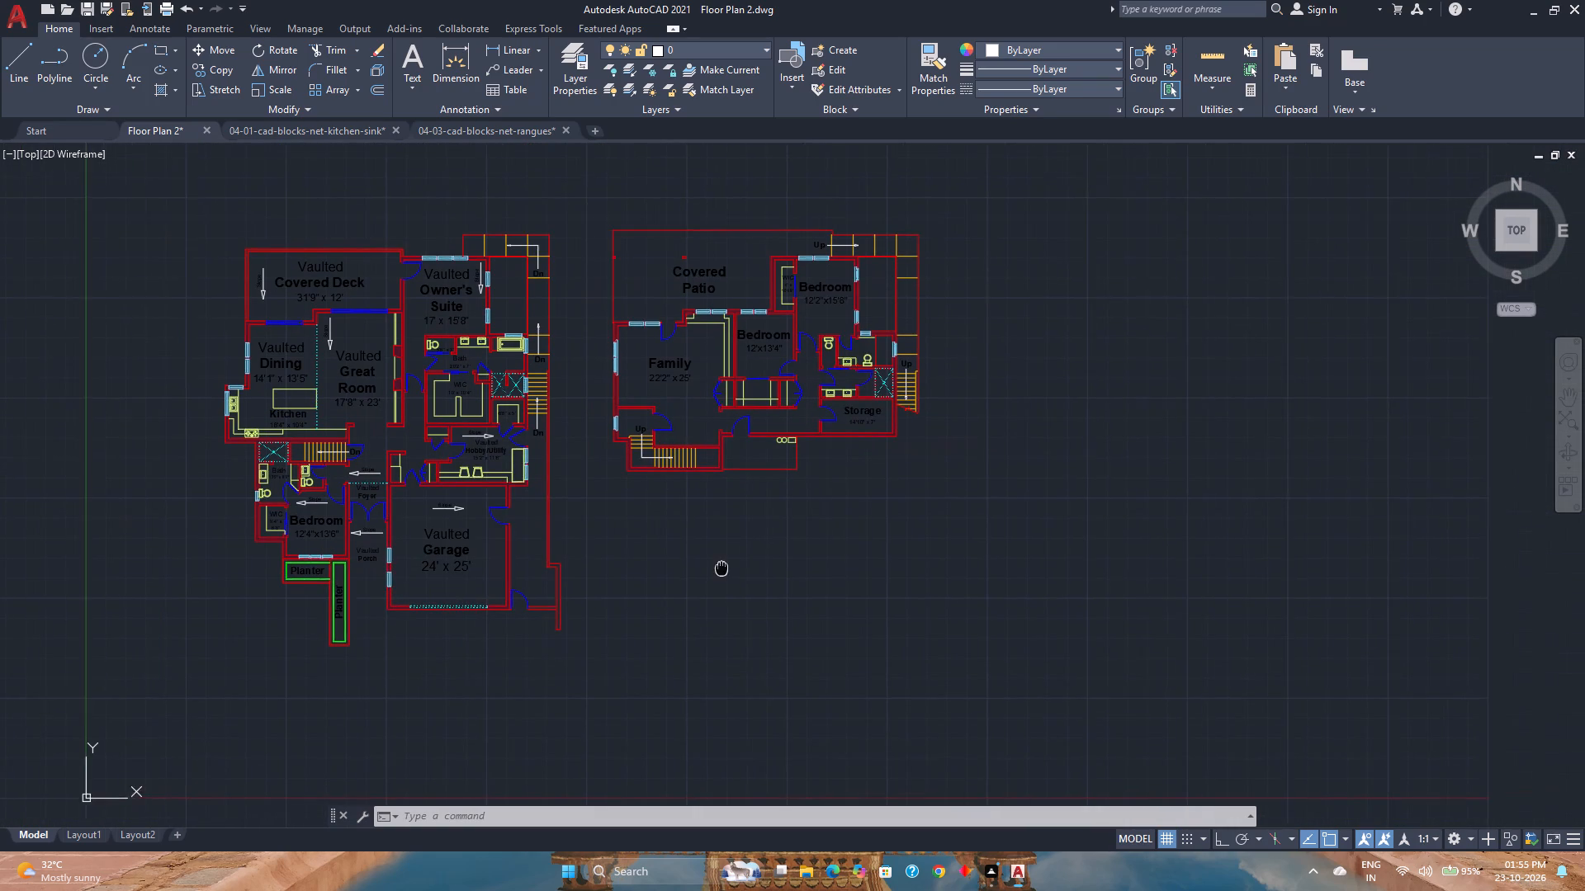
{"action": "middle_click_drag", "start_coordinate": [722, 567], "coordinate": [726, 589]}
{"action": "middle_click", "coordinate": [726, 589]}
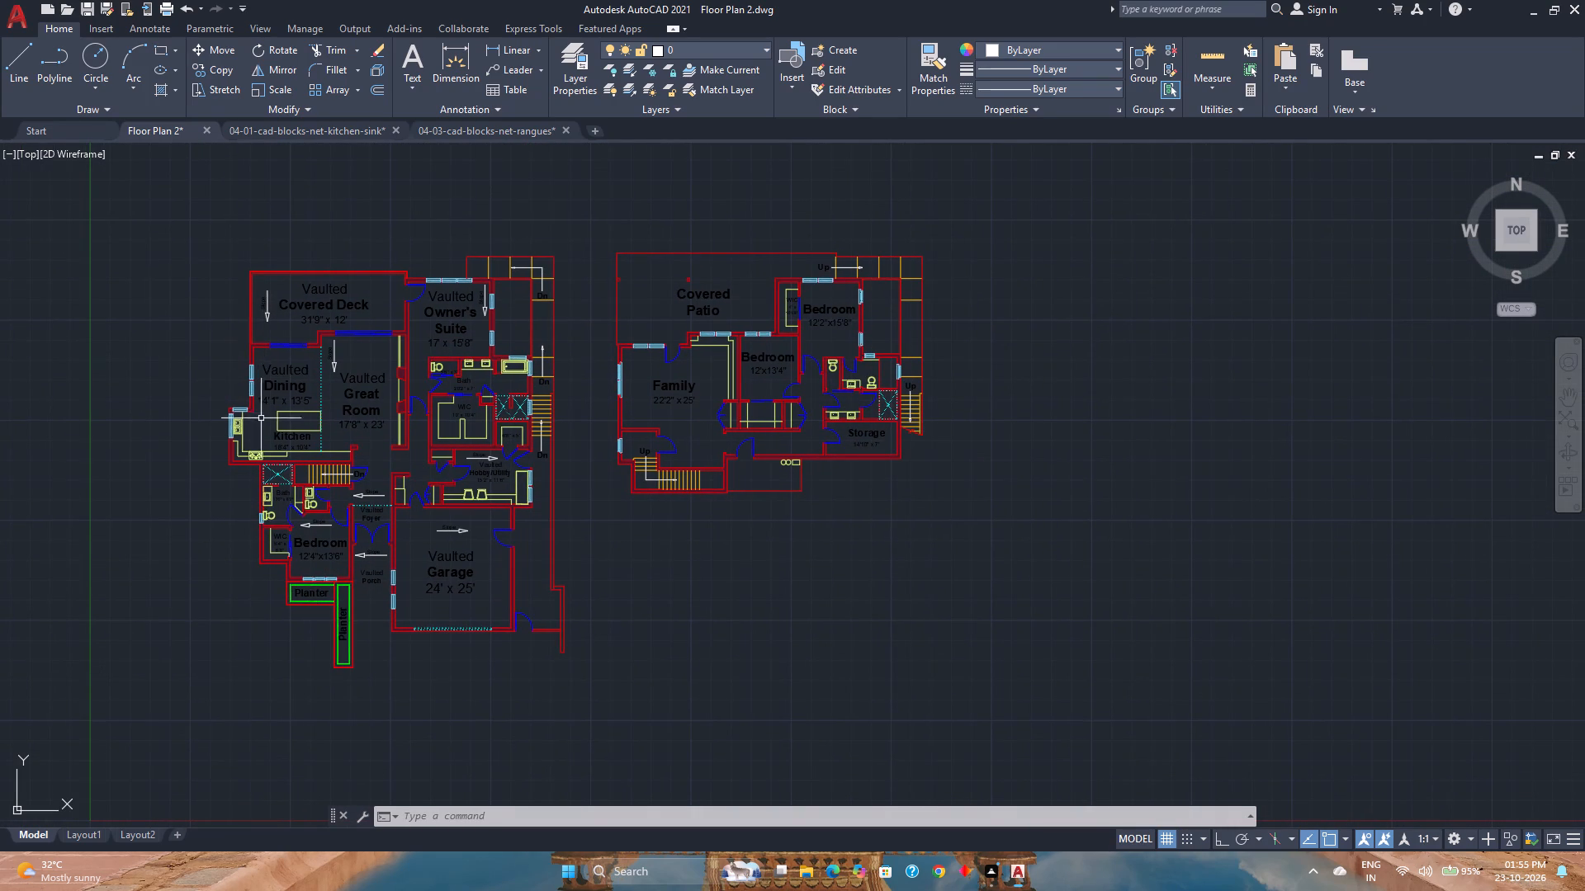
{"action": "scroll", "coordinate": [228, 441], "scroll_direction": "up", "scroll_amount": 3}
{"action": "left_click", "coordinate": [234, 452]}
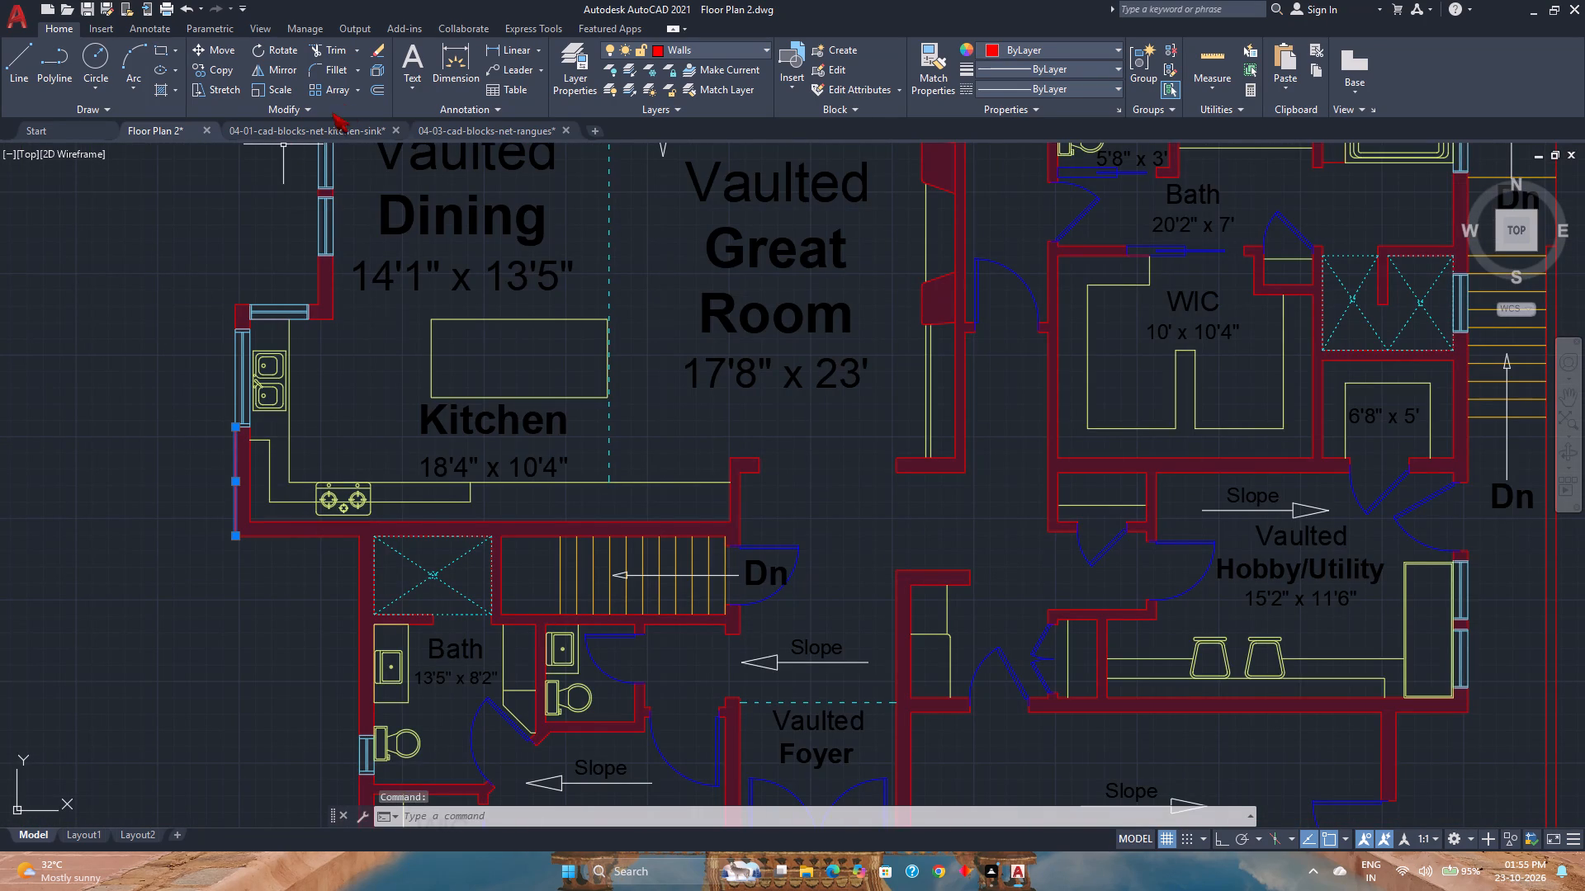
{"action": "left_click", "coordinate": [368, 92]}
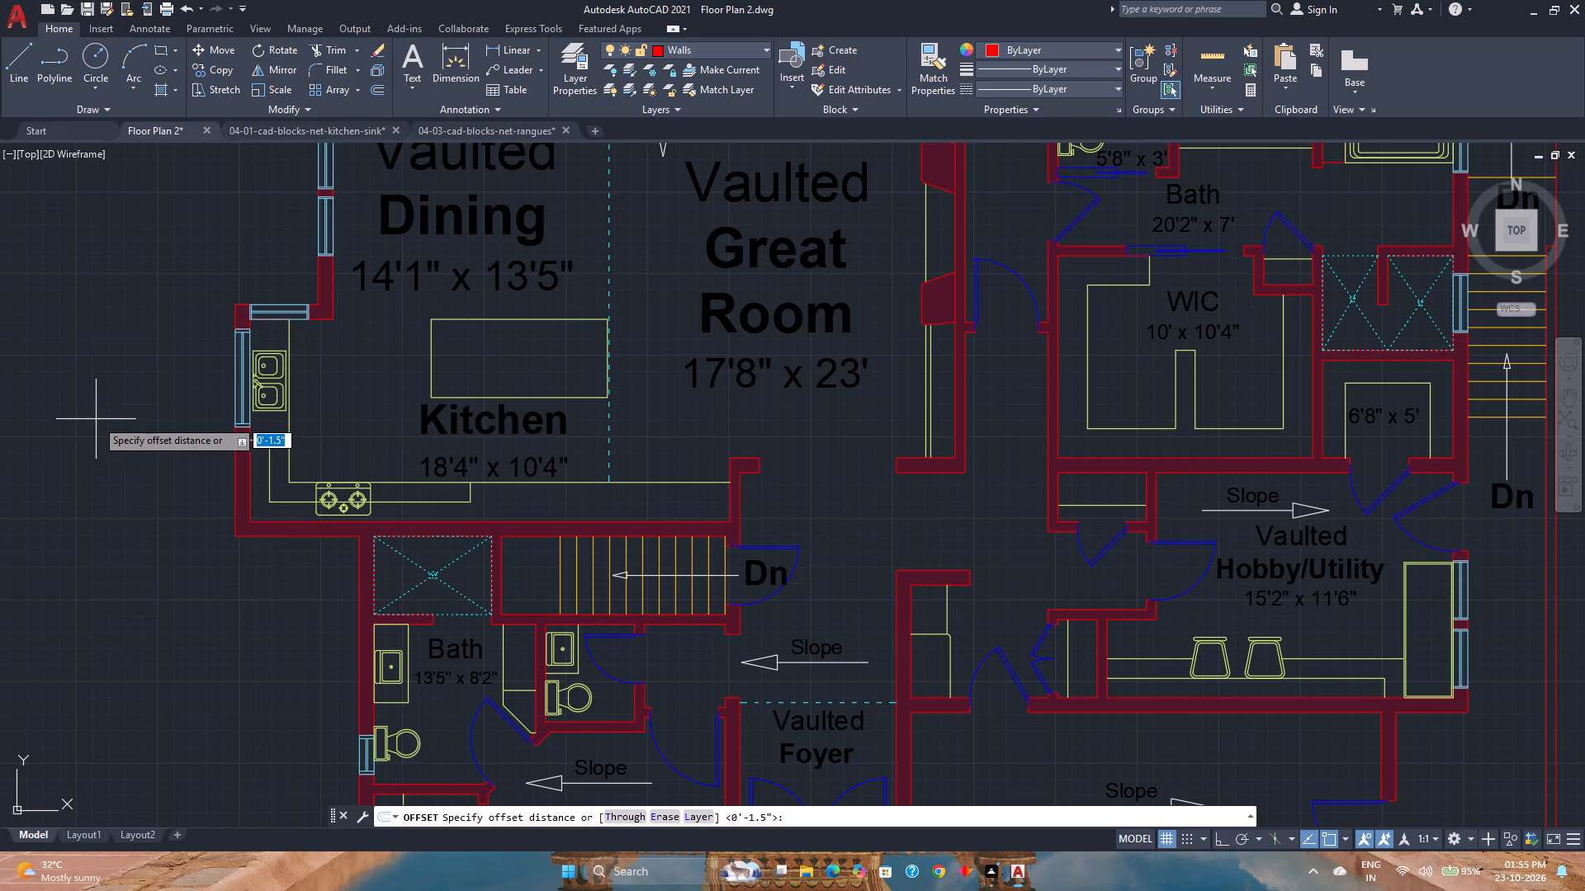
{"action": "type", "text": "6'"}
{"action": "key", "text": "Return"}
{"action": "scroll", "coordinate": [80, 424], "scroll_direction": "down", "scroll_amount": 2}
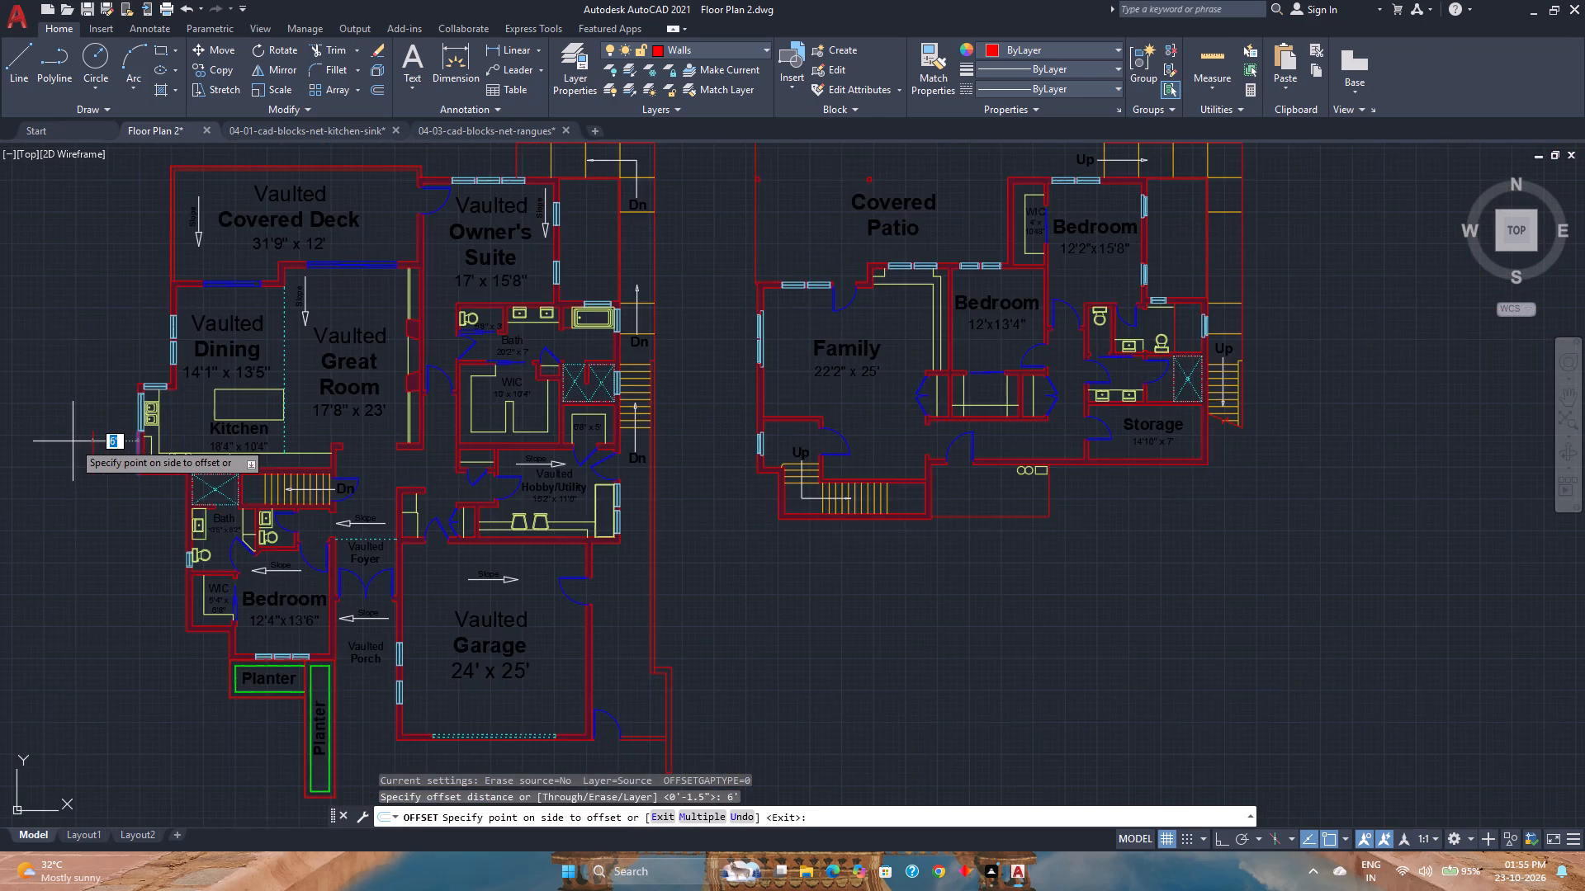
{"action": "scroll", "coordinate": [73, 441], "scroll_direction": "down", "scroll_amount": 1}
{"action": "middle_click_drag", "start_coordinate": [86, 549], "coordinate": [360, 640]}
{"action": "middle_click", "coordinate": [360, 640]}
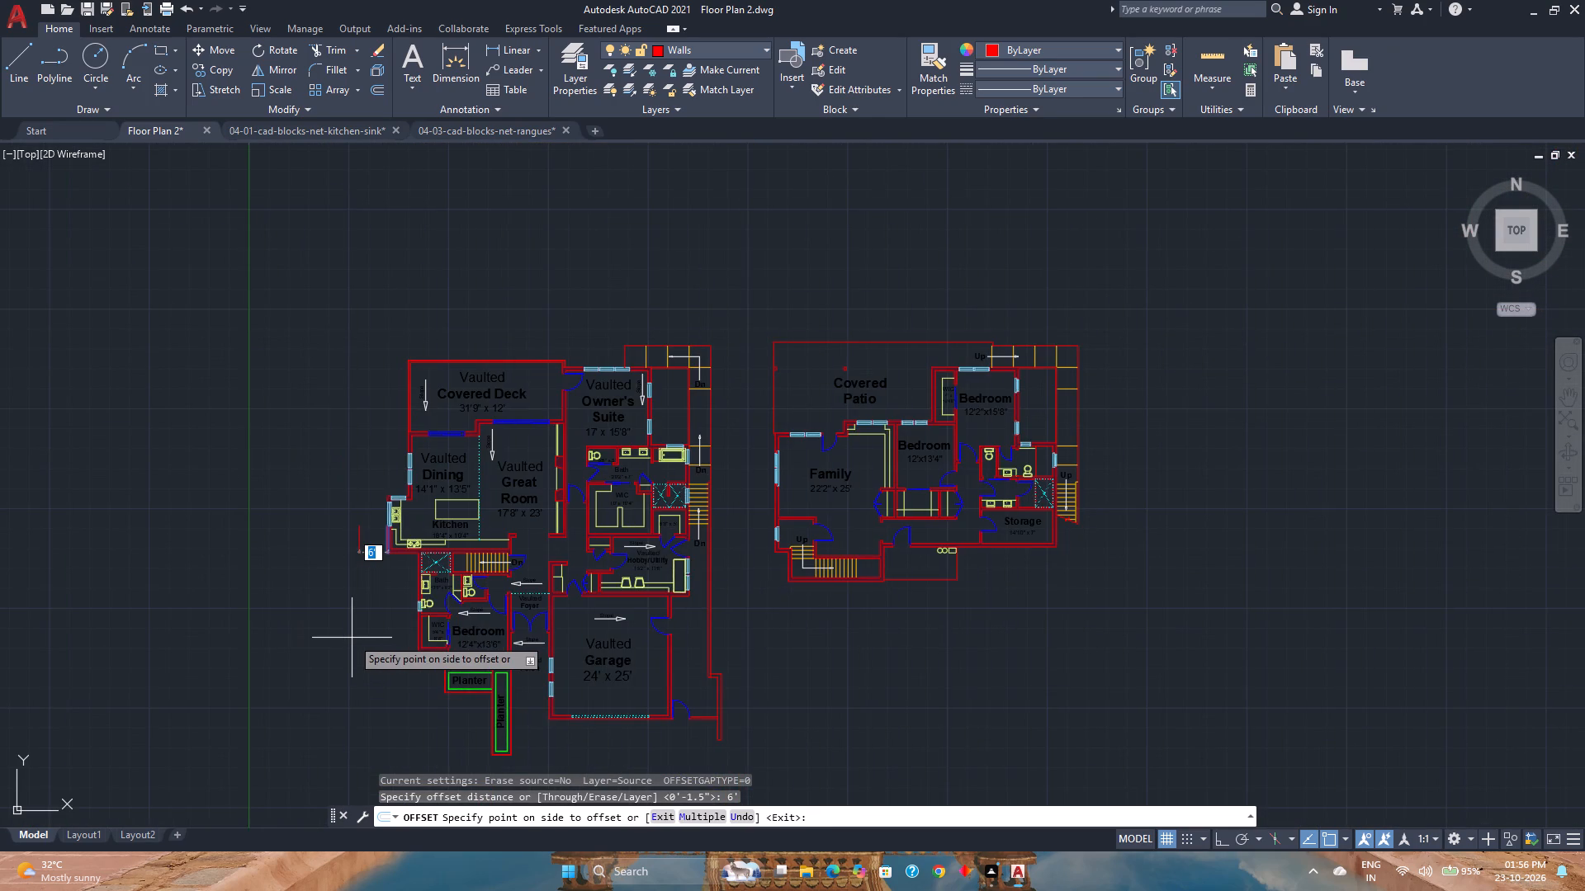
{"action": "type", "text": "7'"}
{"action": "key", "text": "Return"}
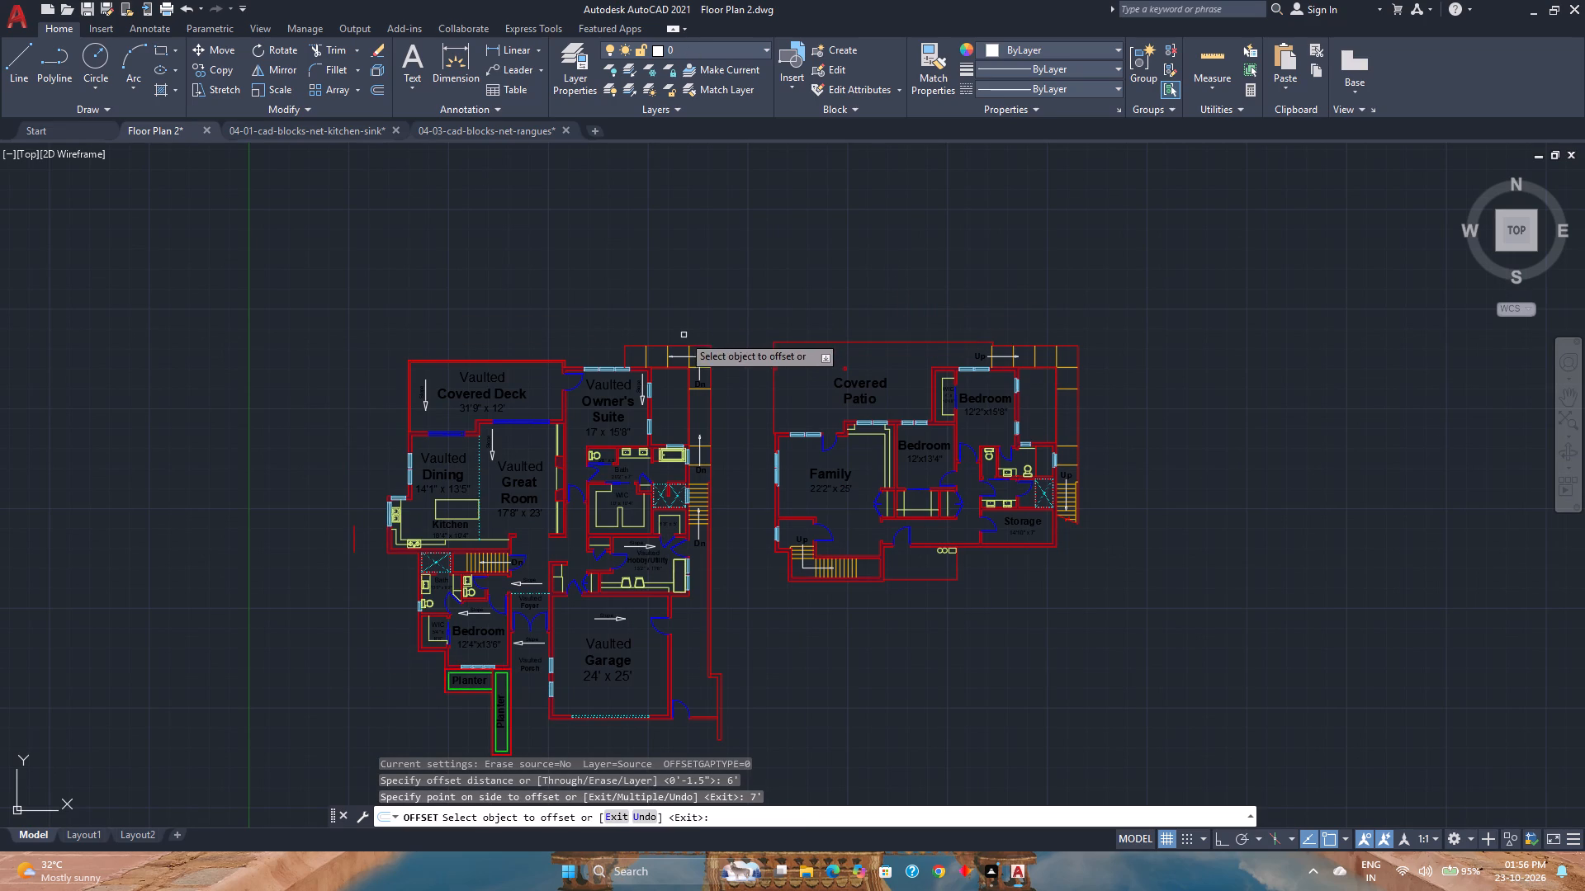
Offset the first plan's north landing edge 7' outward to the north and the second plan's east edge 7' outward to the east.
{"action": "left_click", "coordinate": [679, 345]}
{"action": "type", "text": "7'"}
{"action": "key", "text": "Return"}
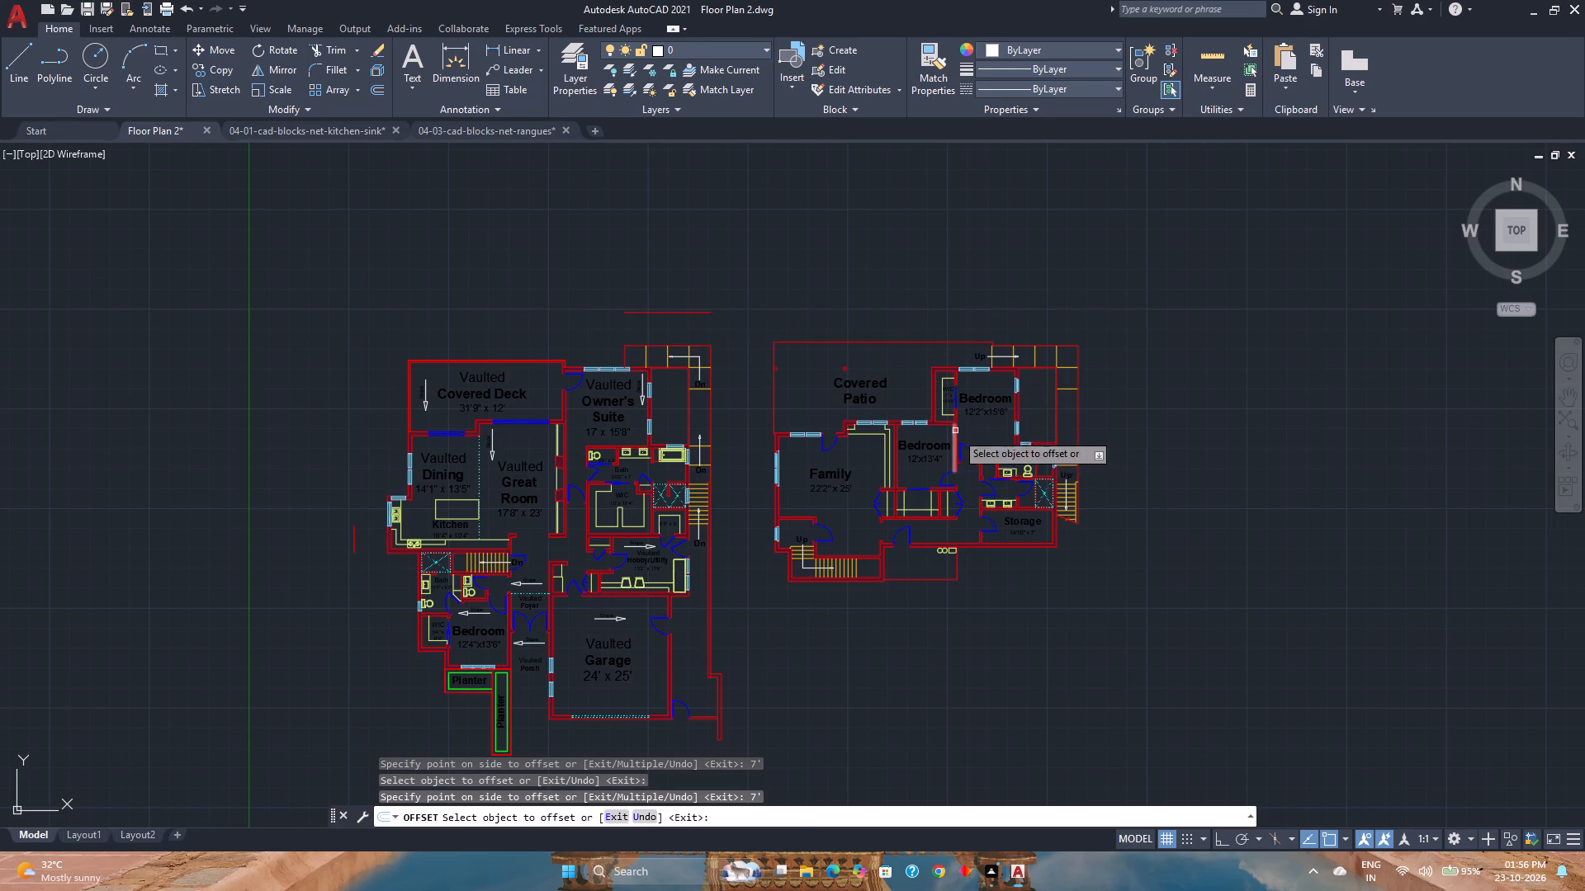
{"action": "scroll", "coordinate": [1127, 436], "scroll_direction": "up", "scroll_amount": 3}
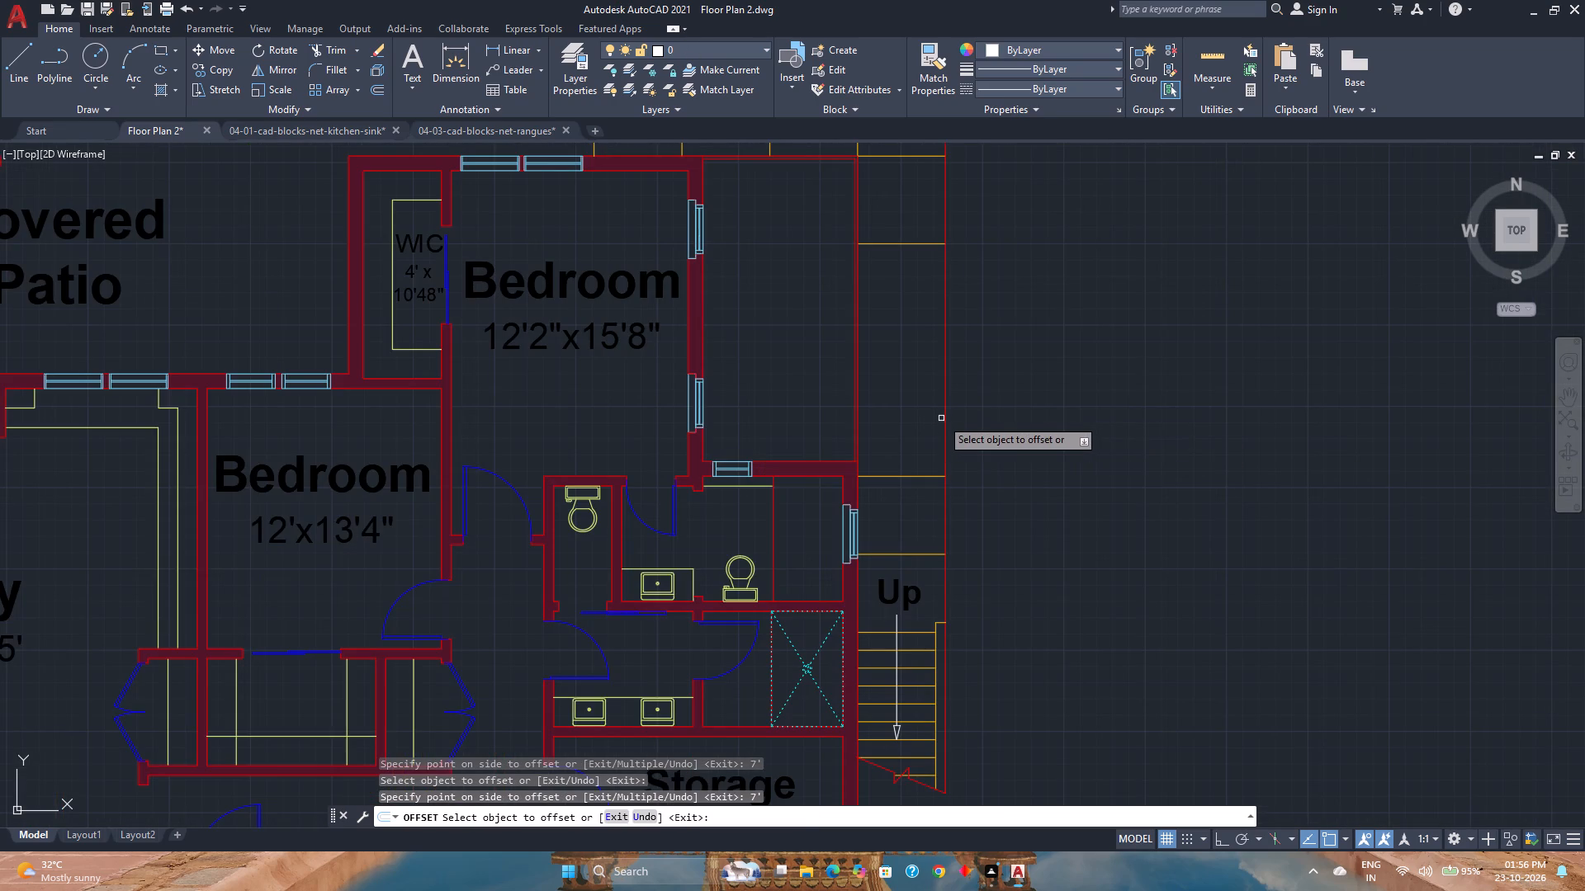
{"action": "left_click", "coordinate": [946, 413]}
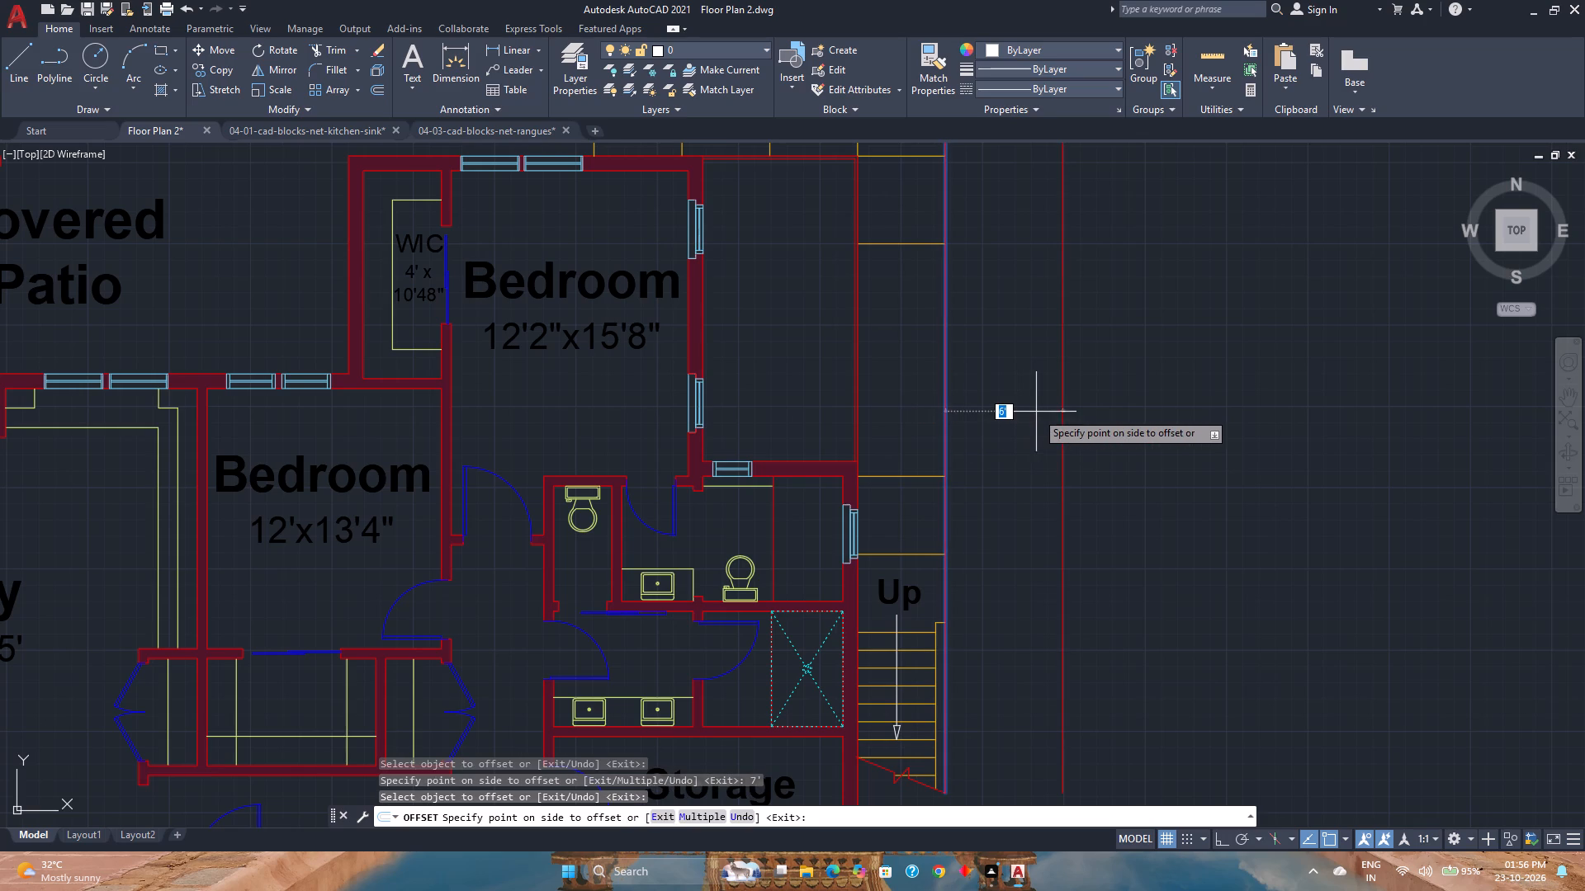
{"action": "type", "text": "7'"}
{"action": "key", "text": "Return"}
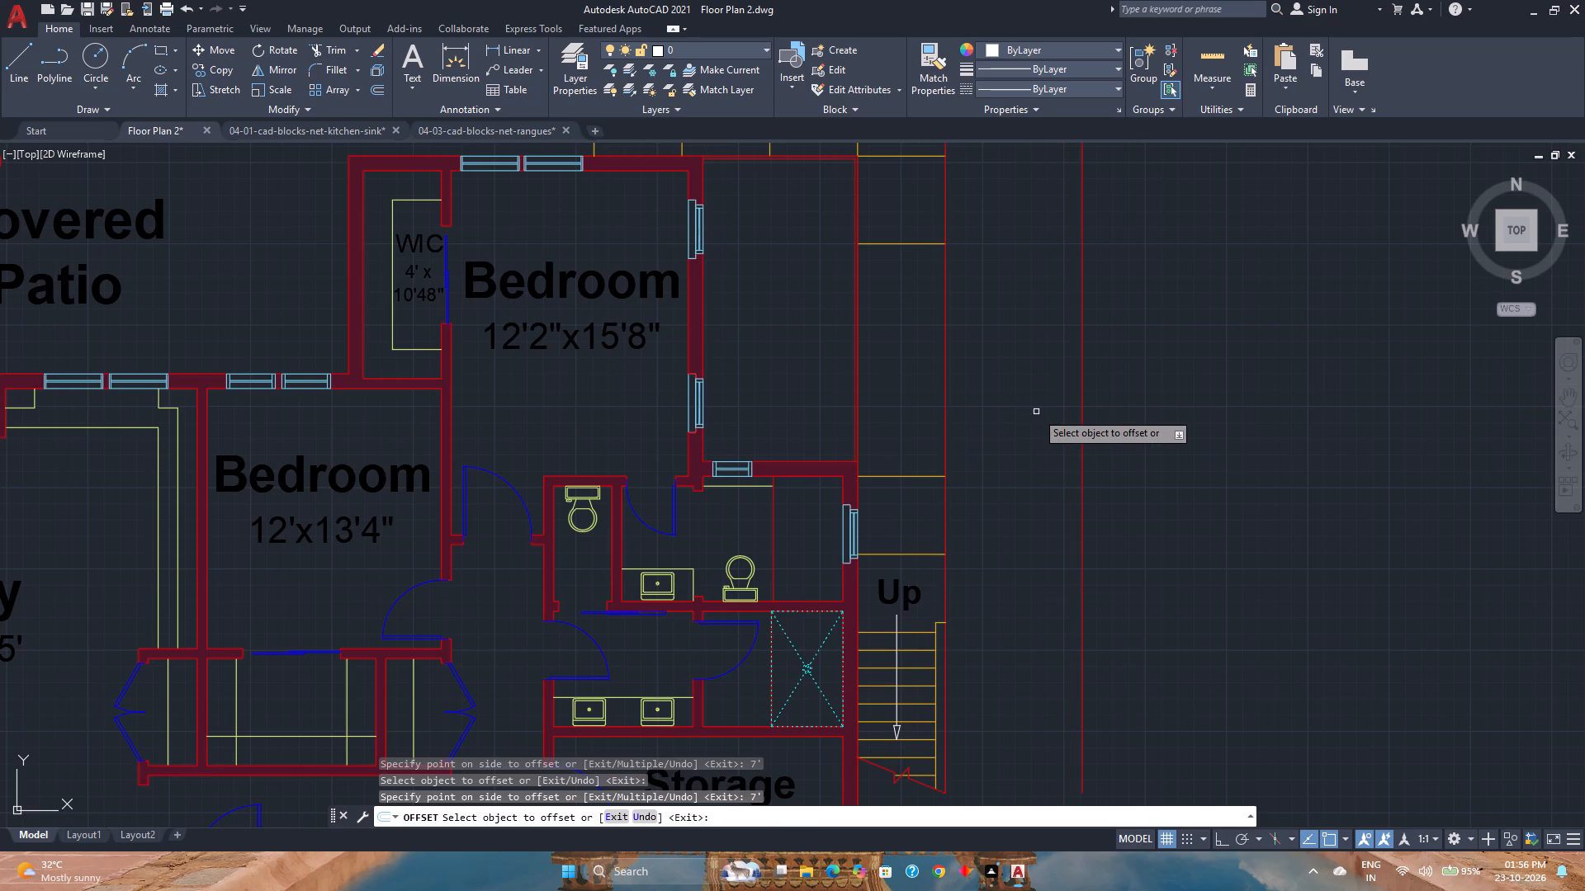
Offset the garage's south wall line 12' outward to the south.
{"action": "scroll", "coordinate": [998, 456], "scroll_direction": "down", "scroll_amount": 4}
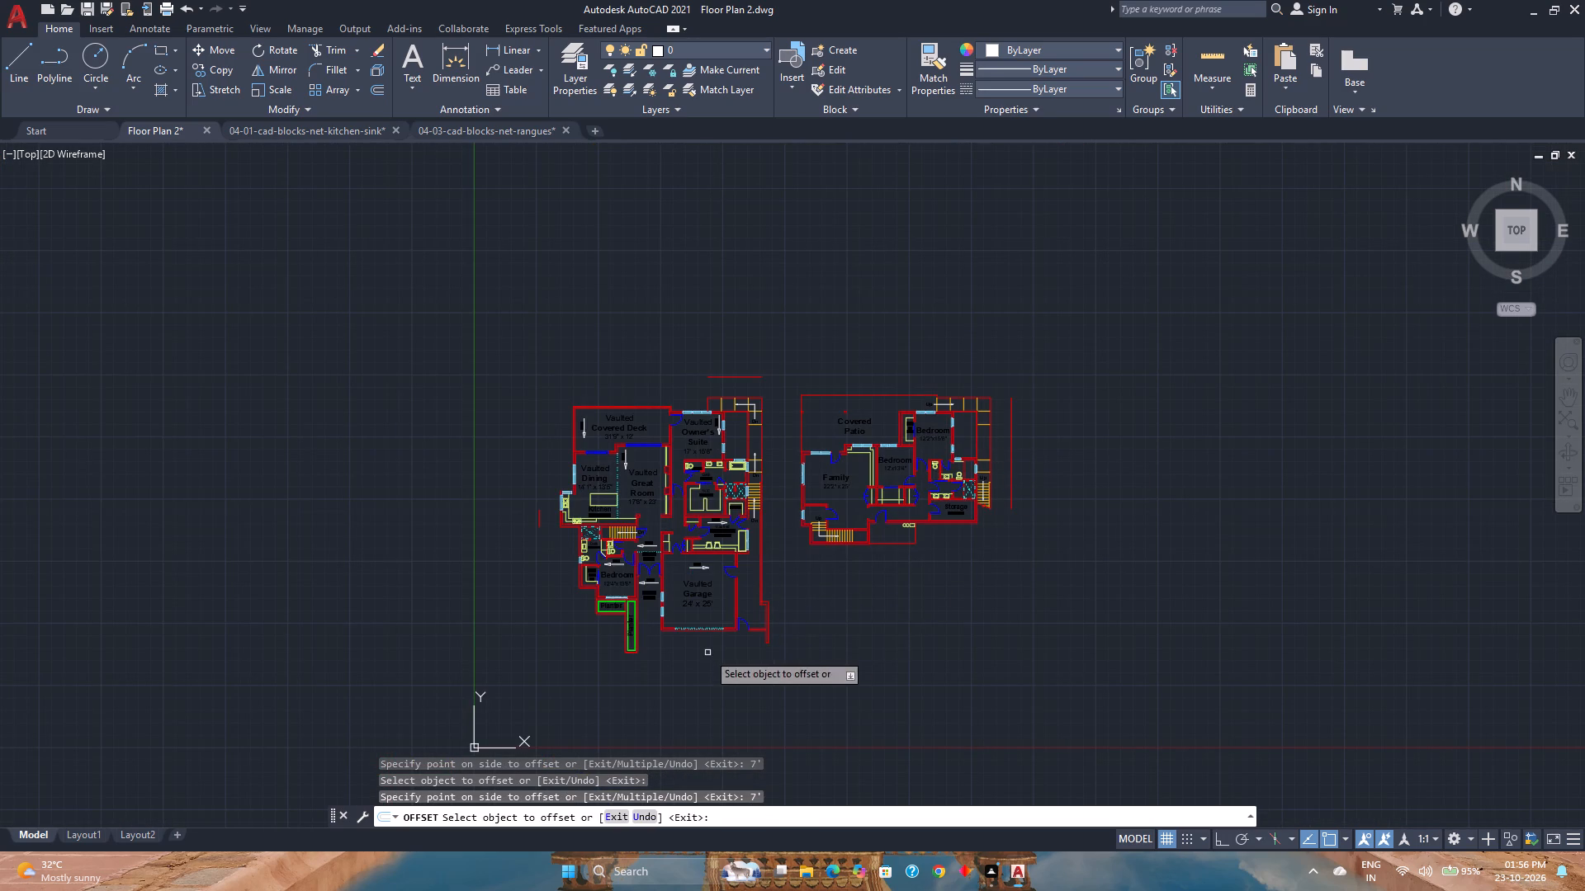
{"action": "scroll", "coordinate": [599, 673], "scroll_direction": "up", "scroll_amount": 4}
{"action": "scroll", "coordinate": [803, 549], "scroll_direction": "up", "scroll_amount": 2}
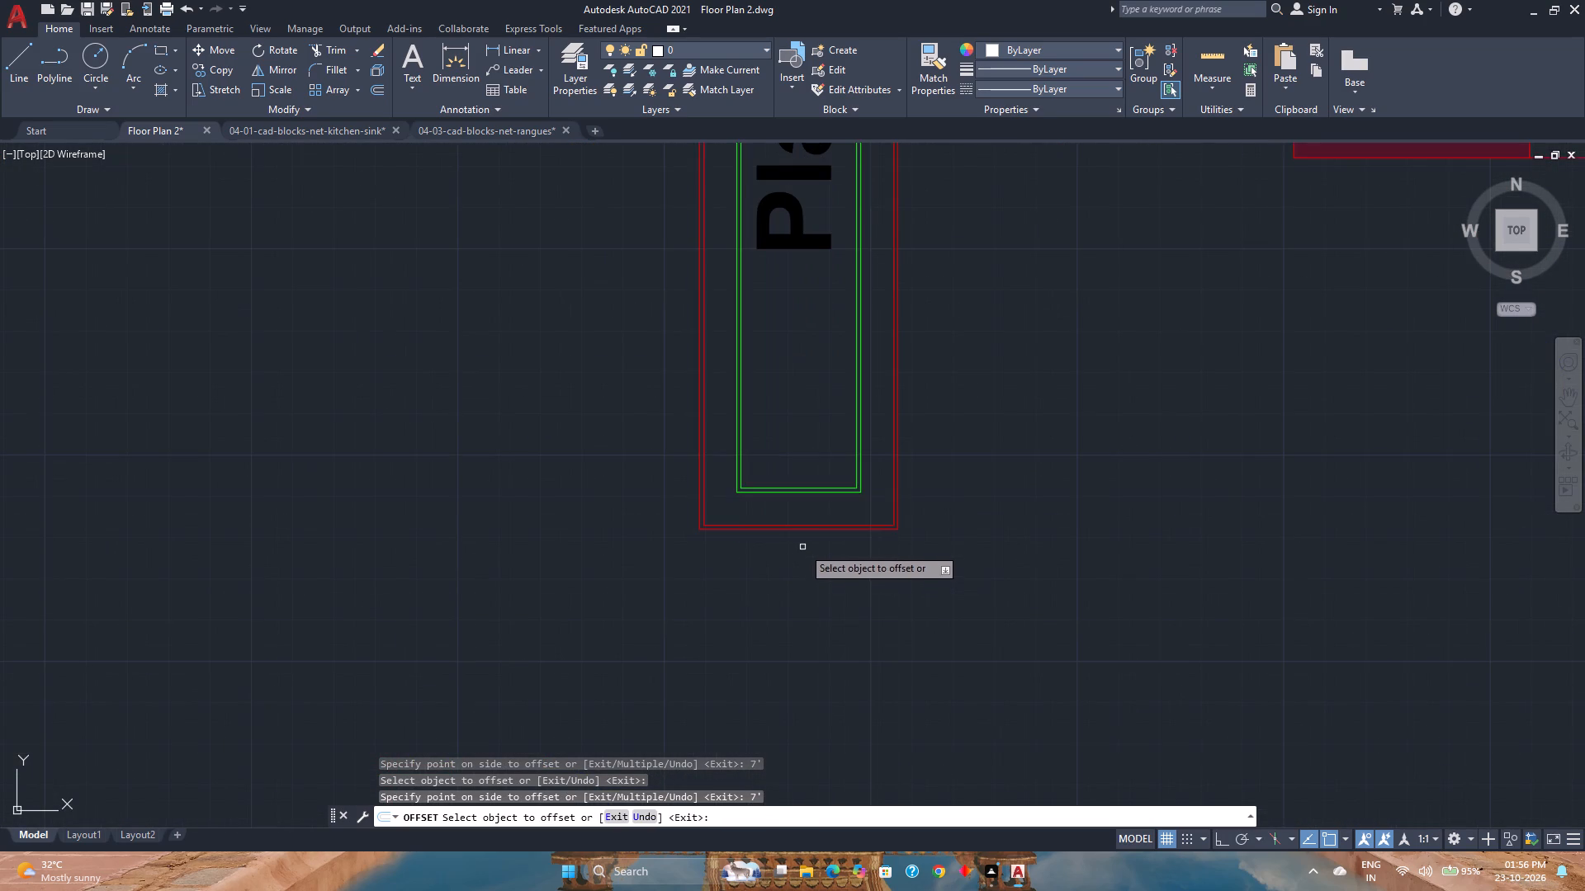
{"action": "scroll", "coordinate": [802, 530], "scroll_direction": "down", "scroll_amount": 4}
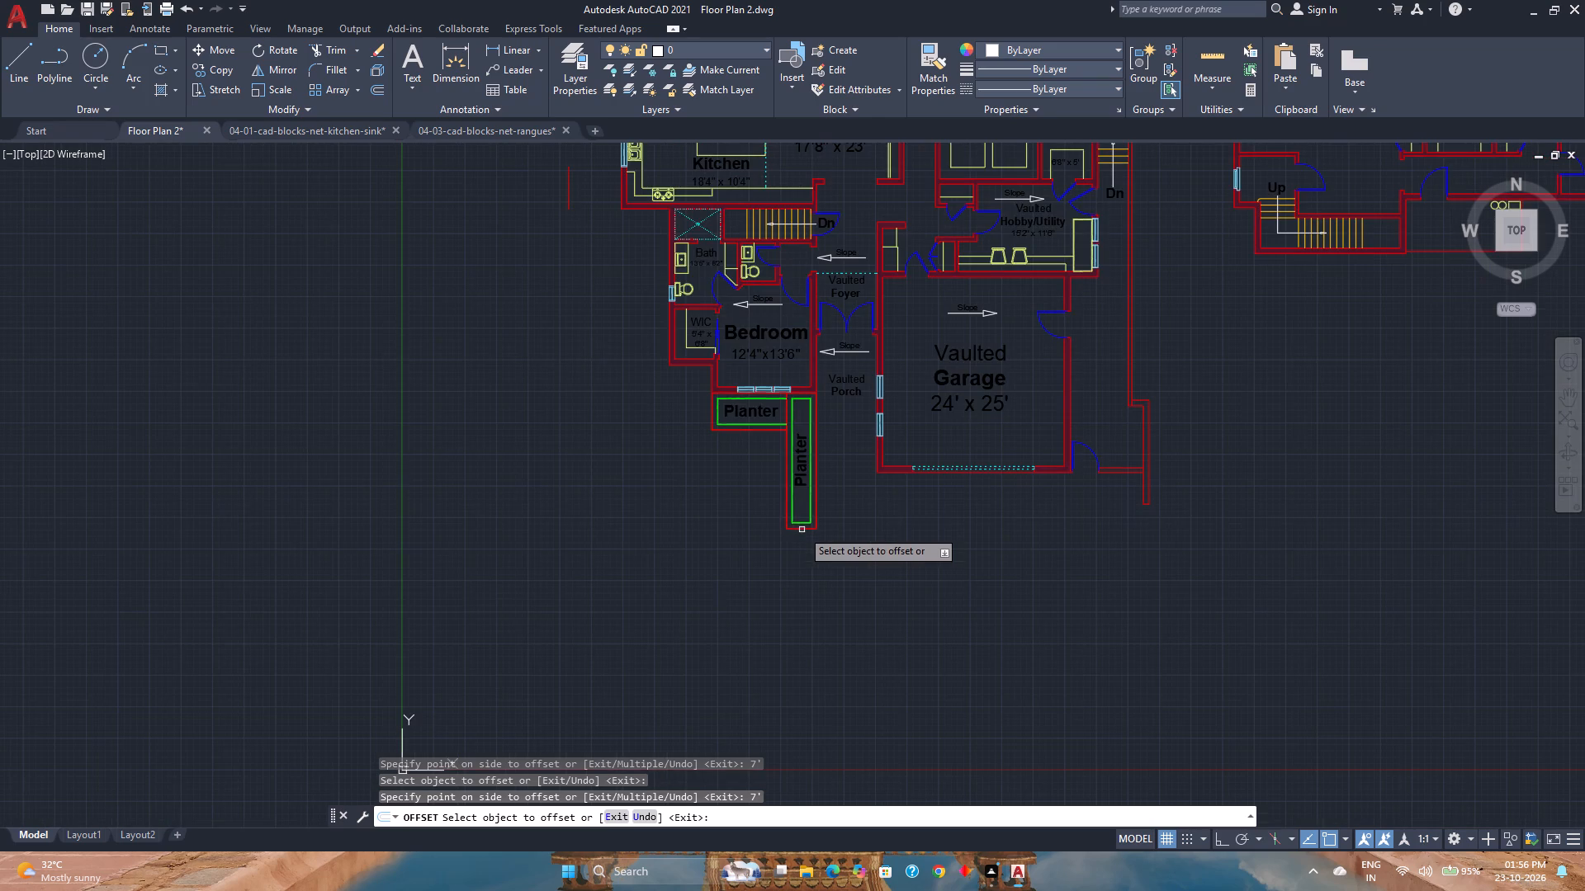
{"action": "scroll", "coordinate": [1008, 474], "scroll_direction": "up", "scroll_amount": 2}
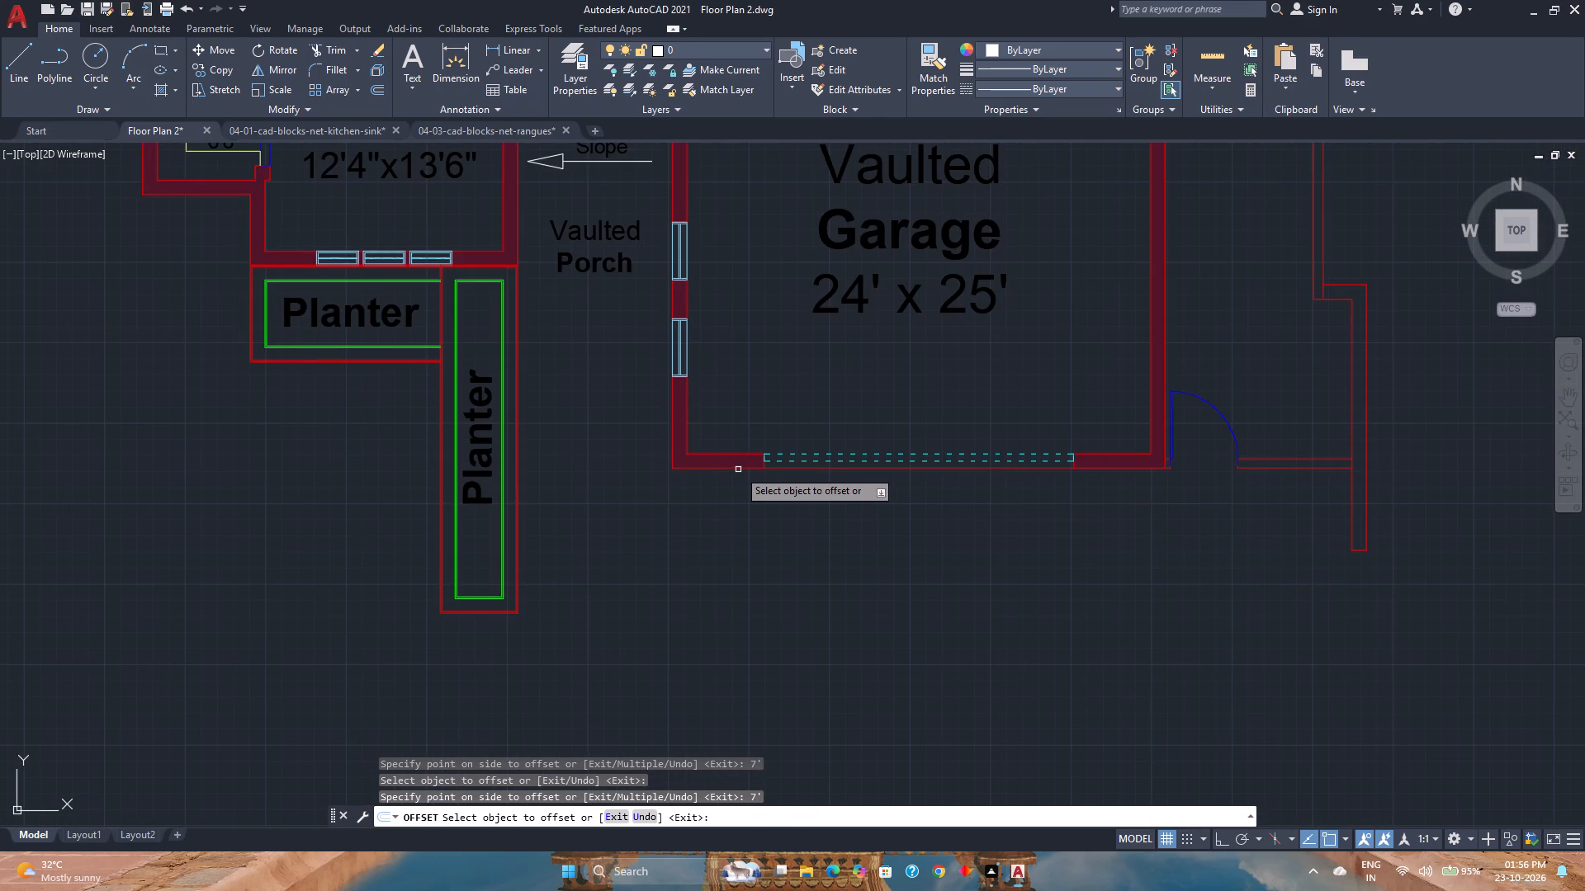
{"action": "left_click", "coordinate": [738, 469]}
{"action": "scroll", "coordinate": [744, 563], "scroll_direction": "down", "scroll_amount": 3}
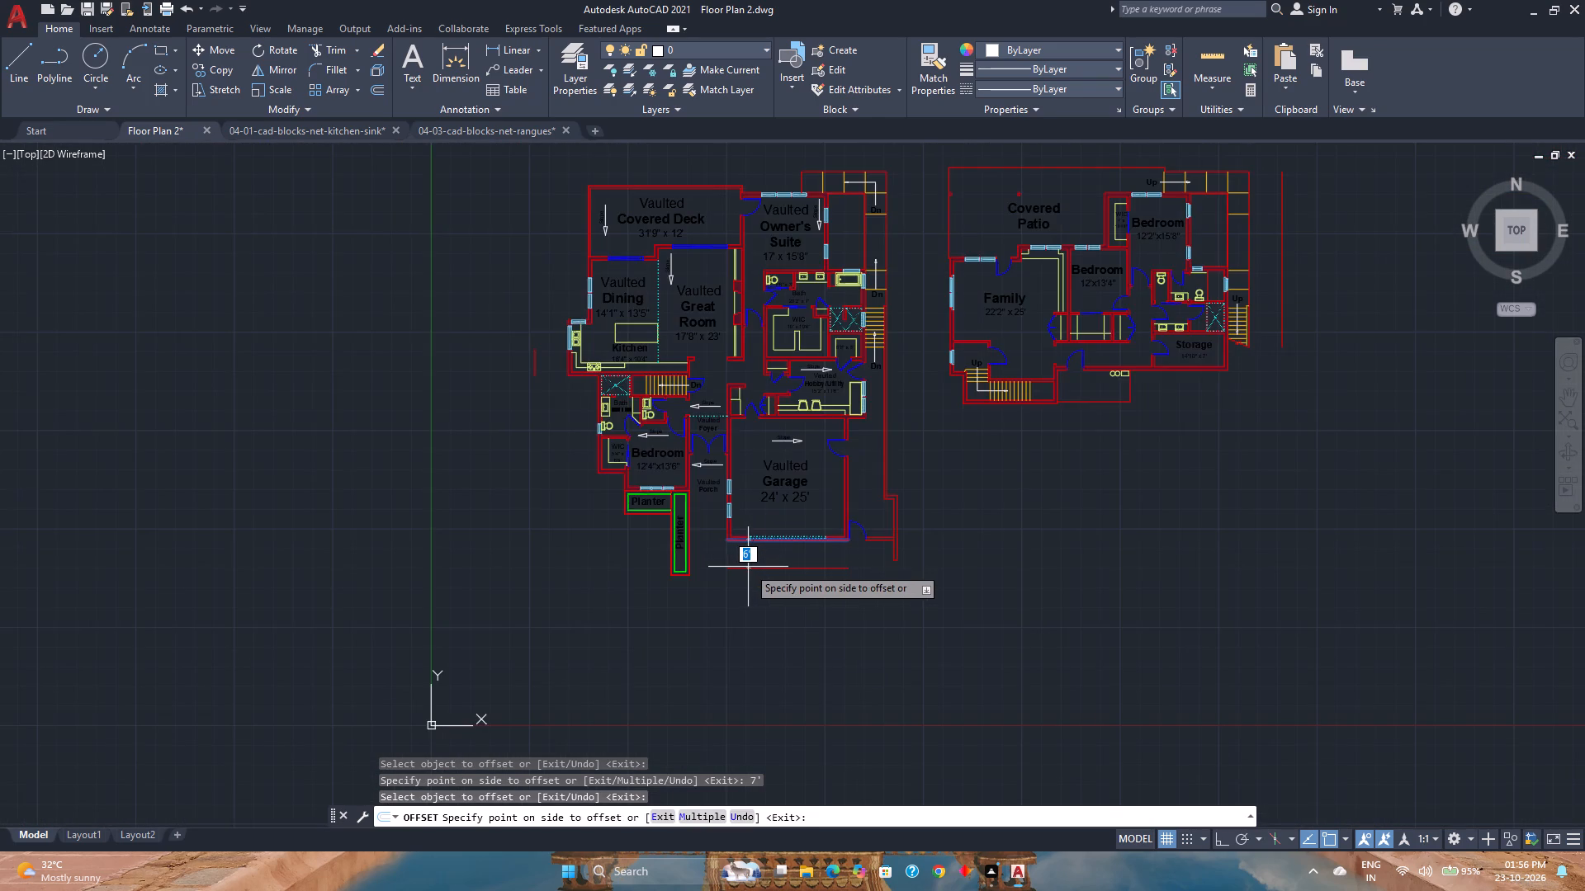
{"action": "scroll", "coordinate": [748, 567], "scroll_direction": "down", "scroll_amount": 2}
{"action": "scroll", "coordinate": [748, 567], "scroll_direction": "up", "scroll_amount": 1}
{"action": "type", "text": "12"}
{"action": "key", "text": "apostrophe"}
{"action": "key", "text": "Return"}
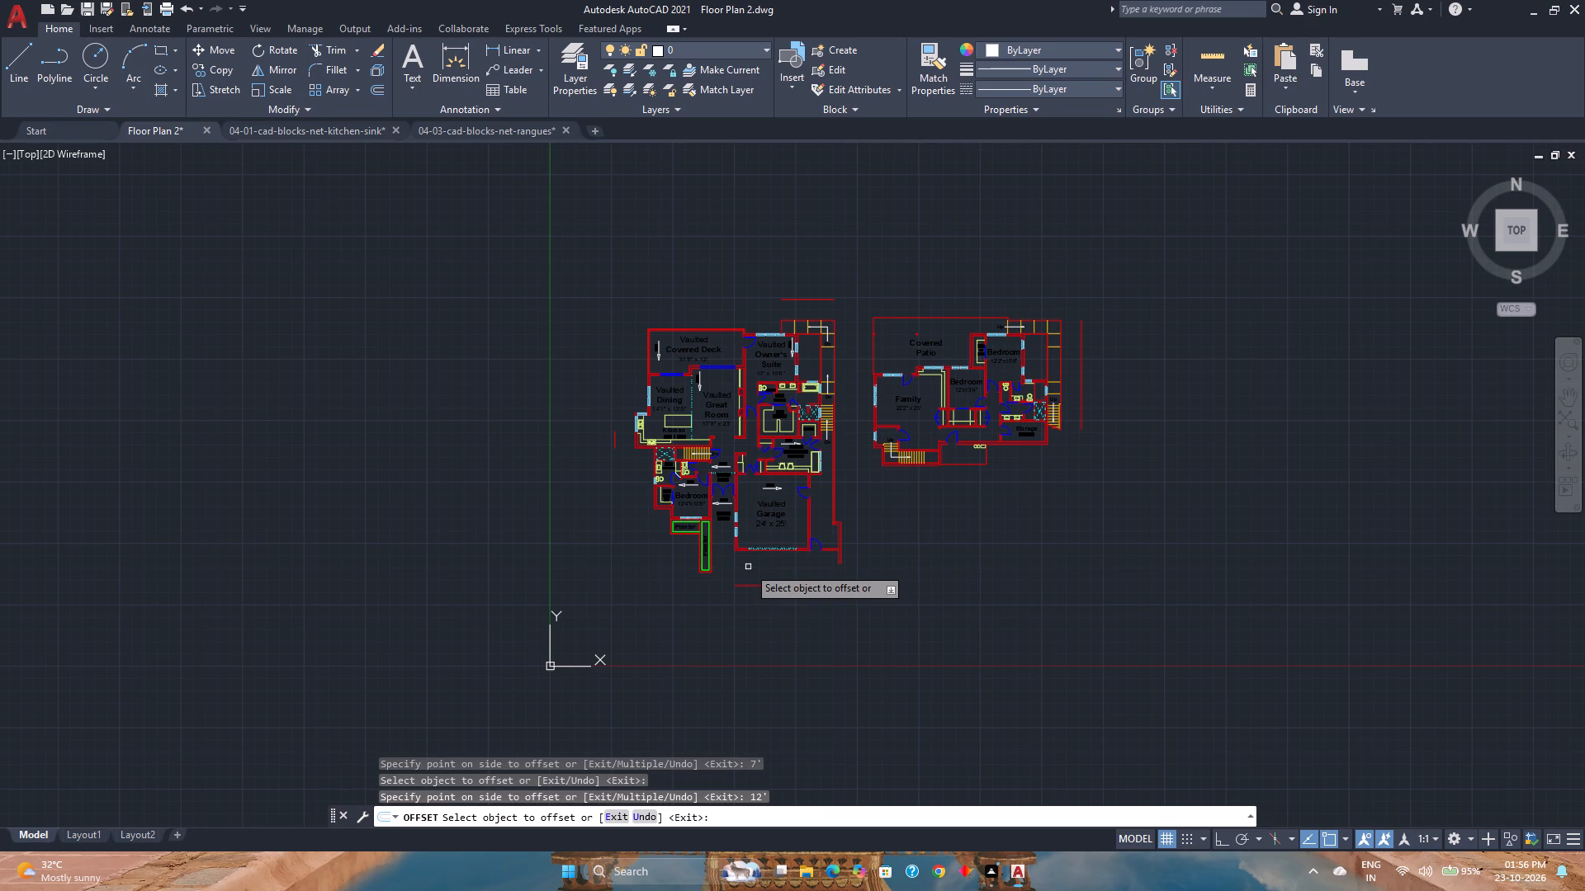
Offset the garage's south wall line 16' outward to the south.
{"action": "scroll", "coordinate": [748, 567], "scroll_direction": "up", "scroll_amount": 3}
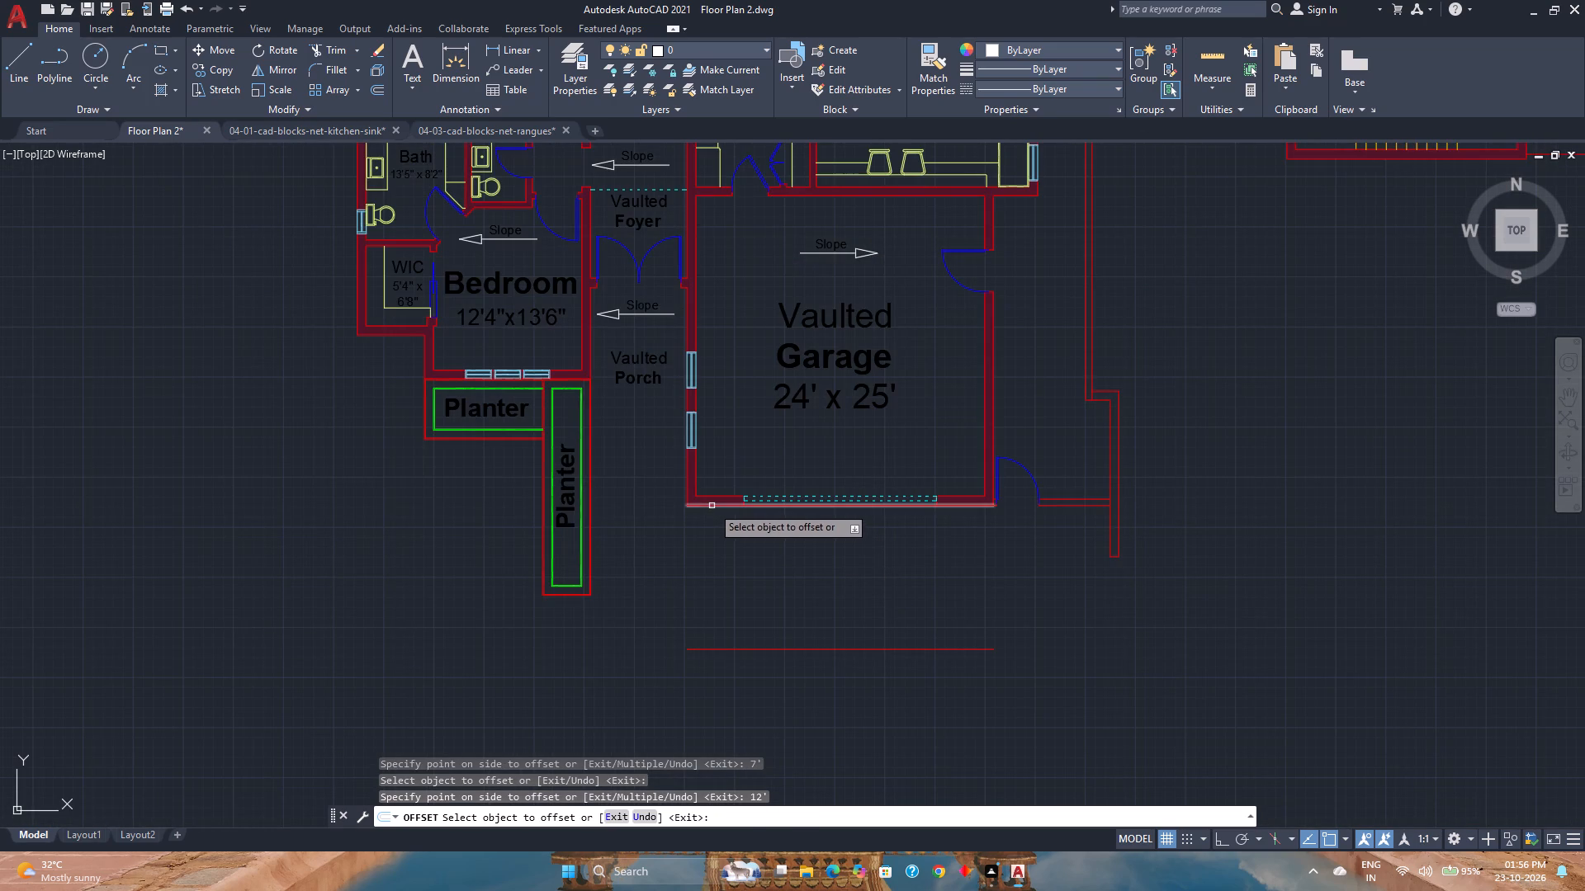
{"action": "left_click", "coordinate": [713, 506]}
{"action": "type", "text": "16'"}
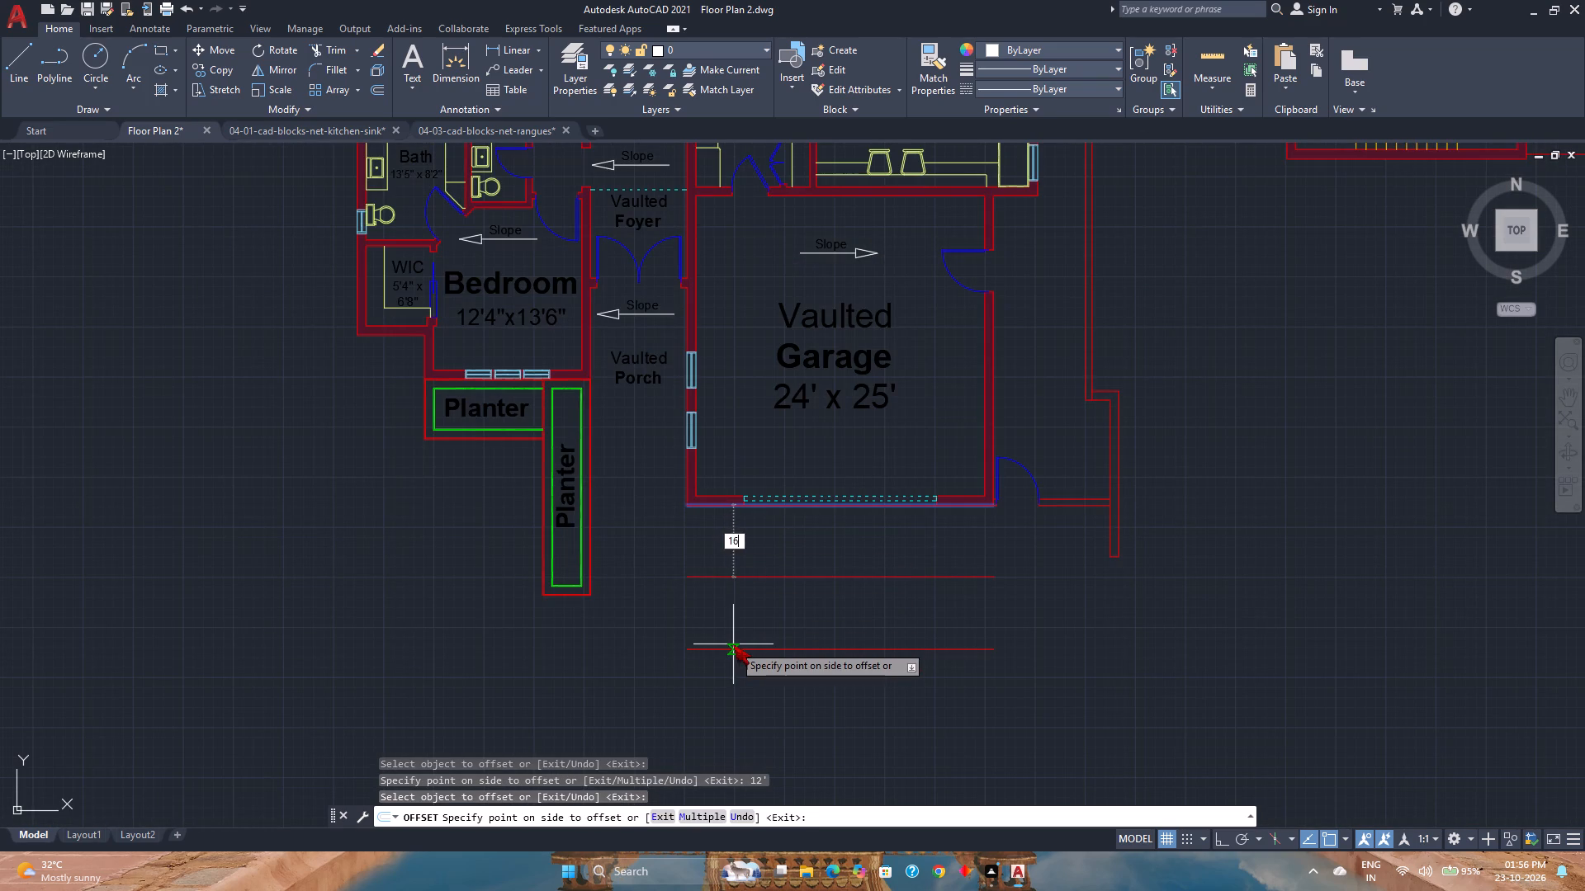
{"action": "key", "text": "Return"}
{"action": "key", "text": "Escape"}
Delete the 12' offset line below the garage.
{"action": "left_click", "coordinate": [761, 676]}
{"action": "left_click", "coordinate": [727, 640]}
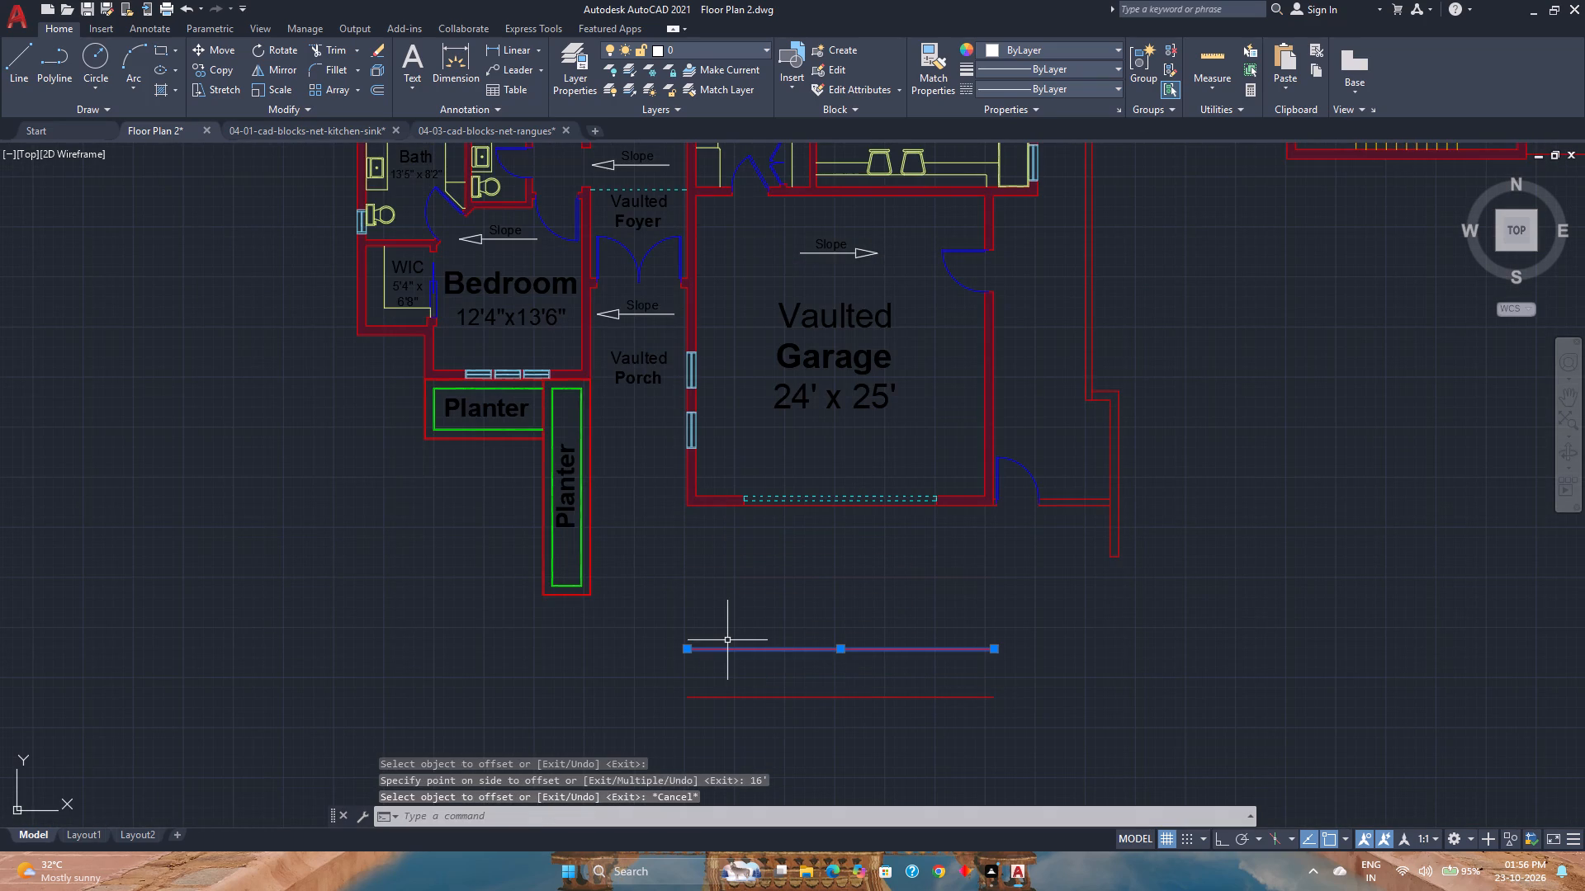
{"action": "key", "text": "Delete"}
Select the four offset lines around the two plans and assign them to layer 0.
{"action": "scroll", "coordinate": [723, 640], "scroll_direction": "down", "scroll_amount": 2}
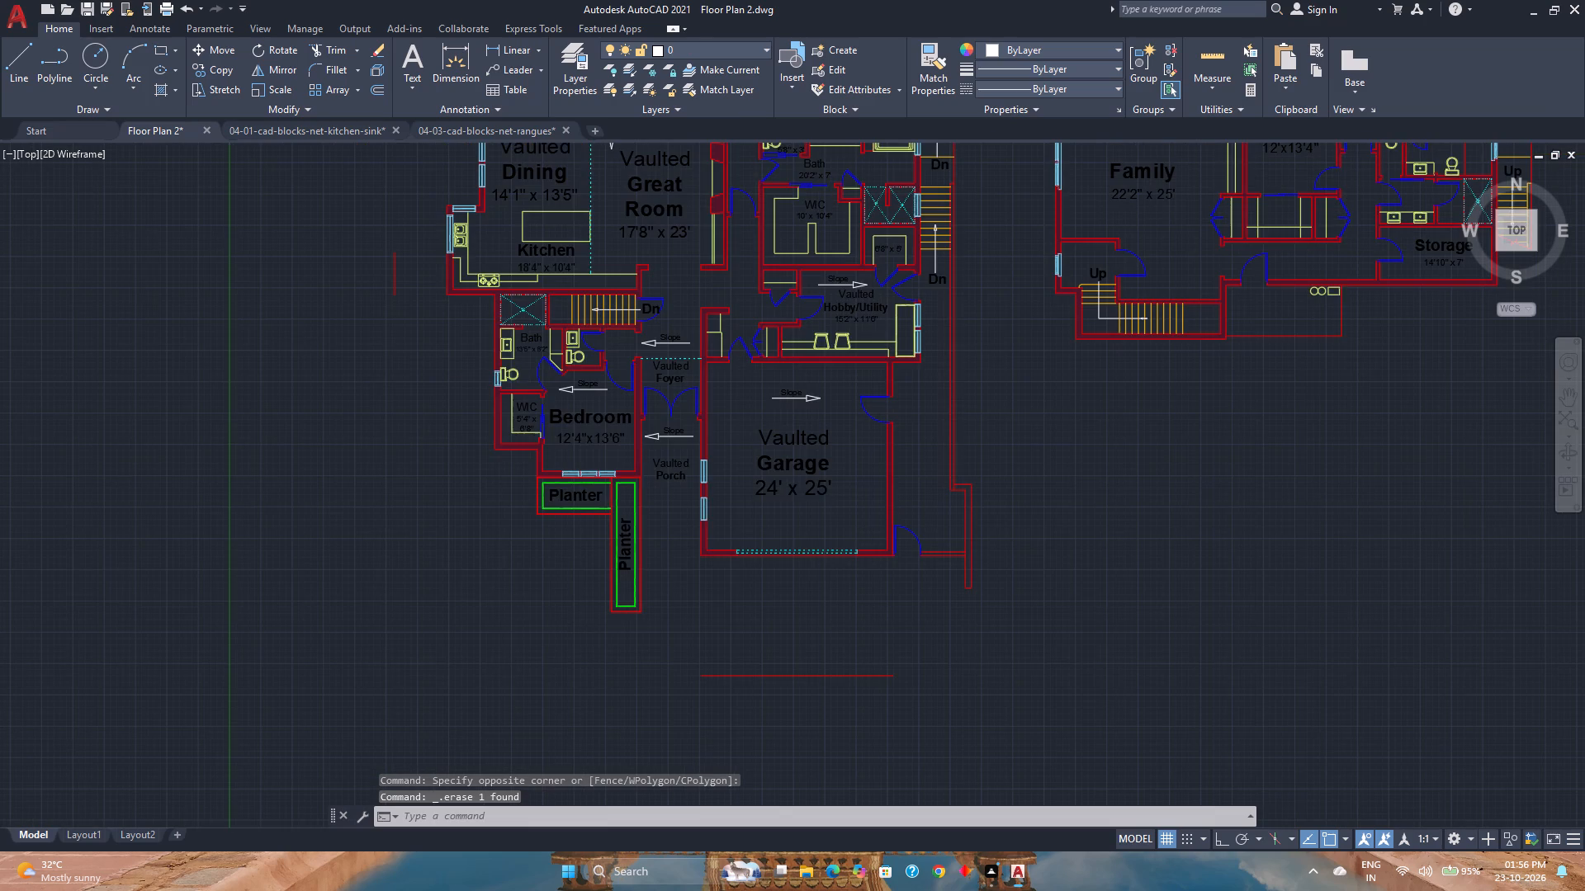
{"action": "left_click", "coordinate": [863, 191]}
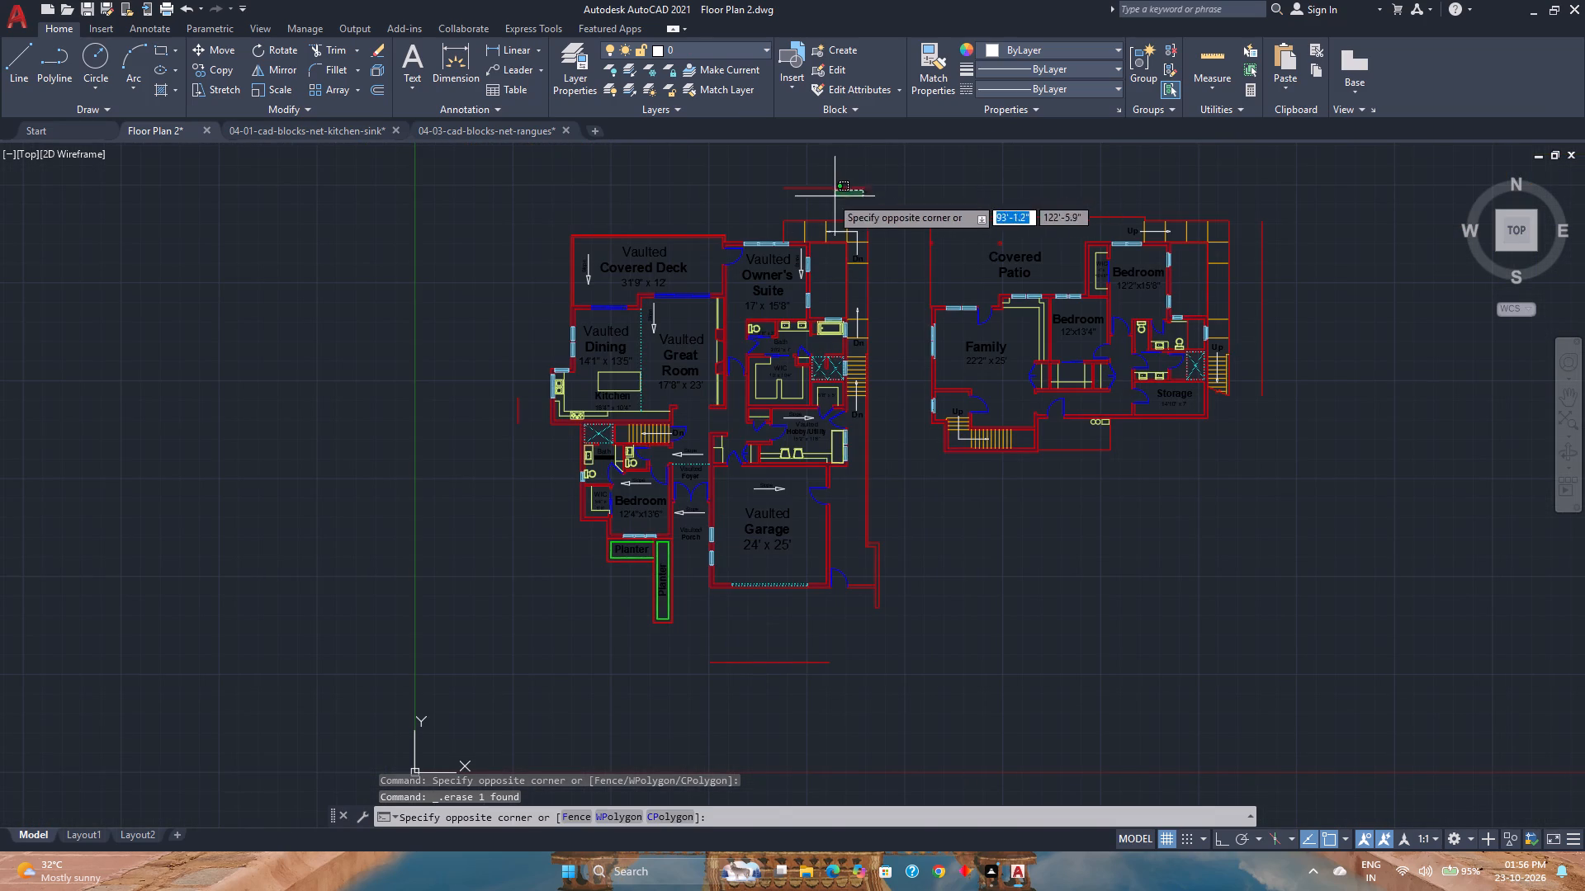
{"action": "left_click", "coordinate": [816, 176]}
{"action": "left_click", "coordinate": [521, 407]}
{"action": "left_click", "coordinate": [501, 403]}
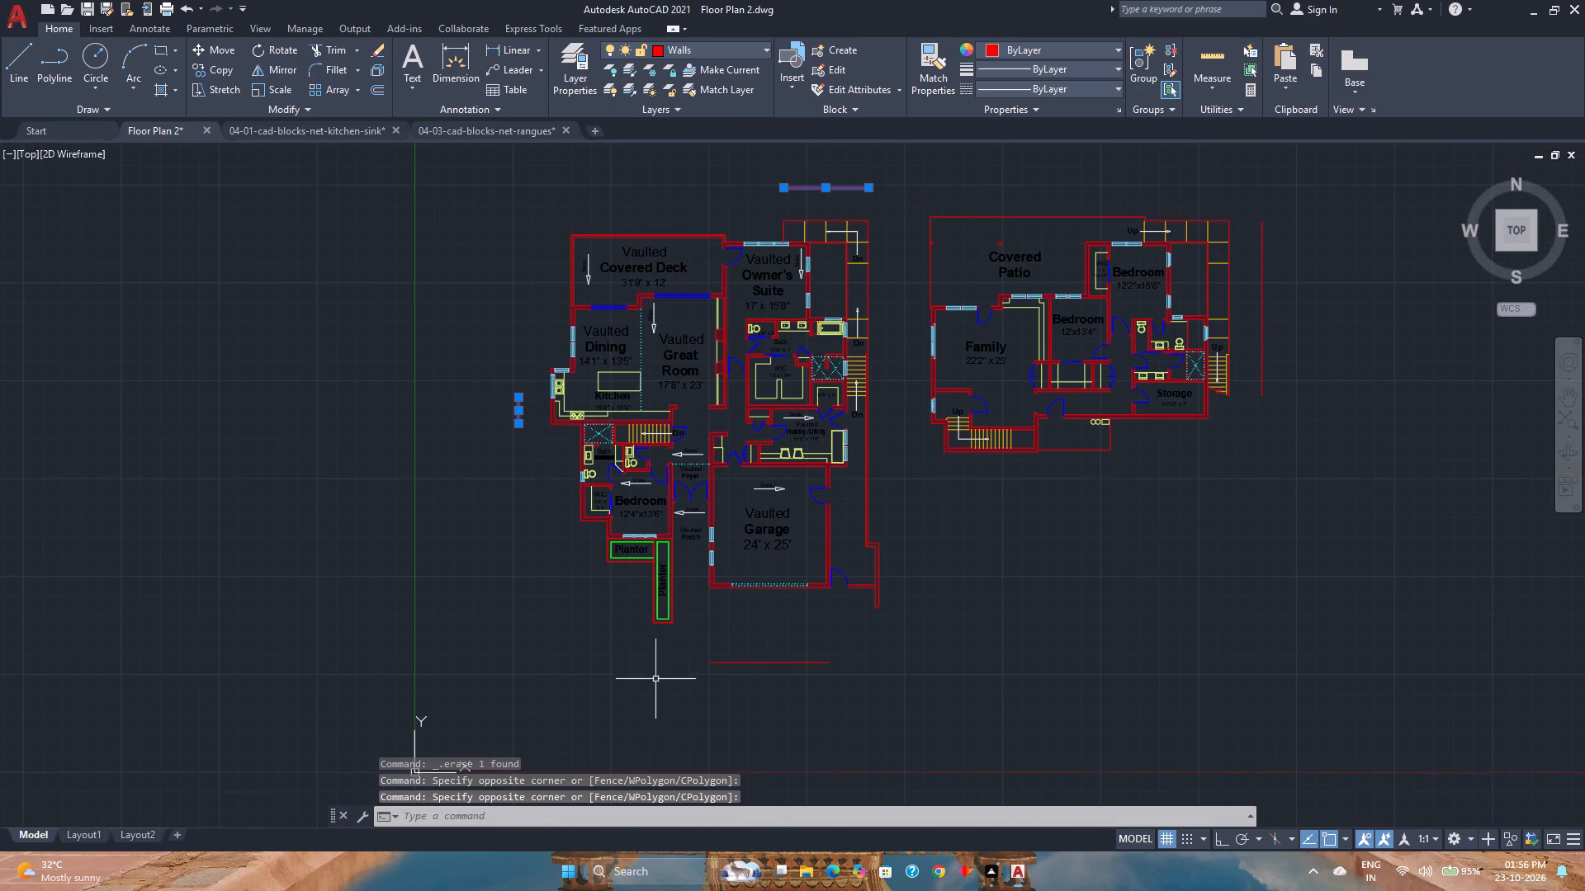
{"action": "left_click", "coordinate": [829, 695]}
{"action": "left_click", "coordinate": [756, 642]}
{"action": "left_click", "coordinate": [1349, 408]}
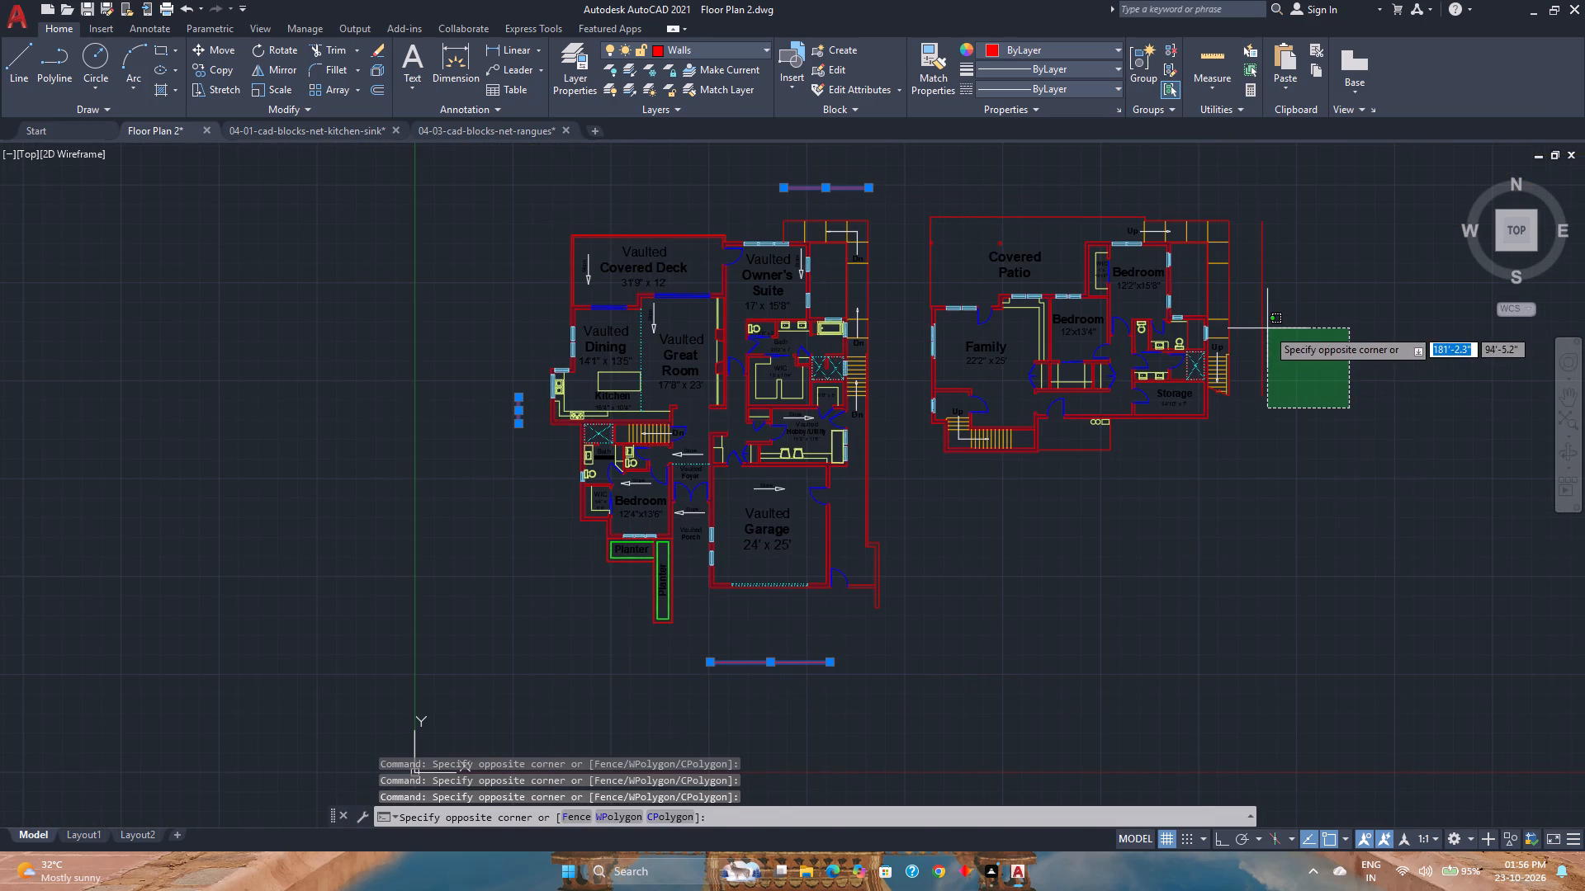
{"action": "left_click", "coordinate": [1256, 325]}
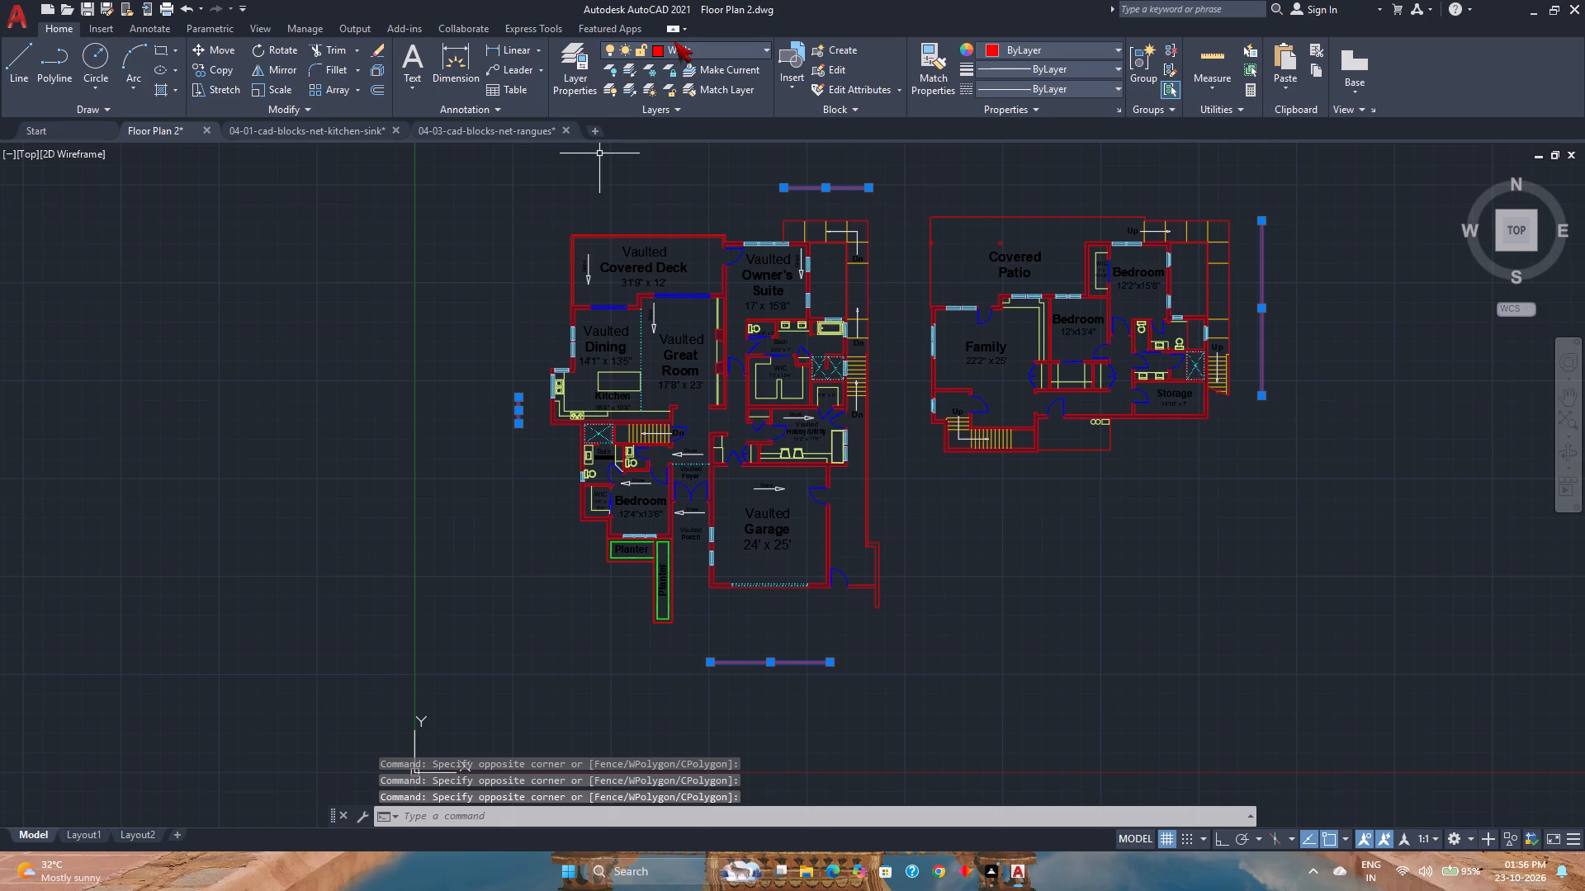
{"action": "left_click", "coordinate": [675, 41]}
{"action": "left_click", "coordinate": [693, 66]}
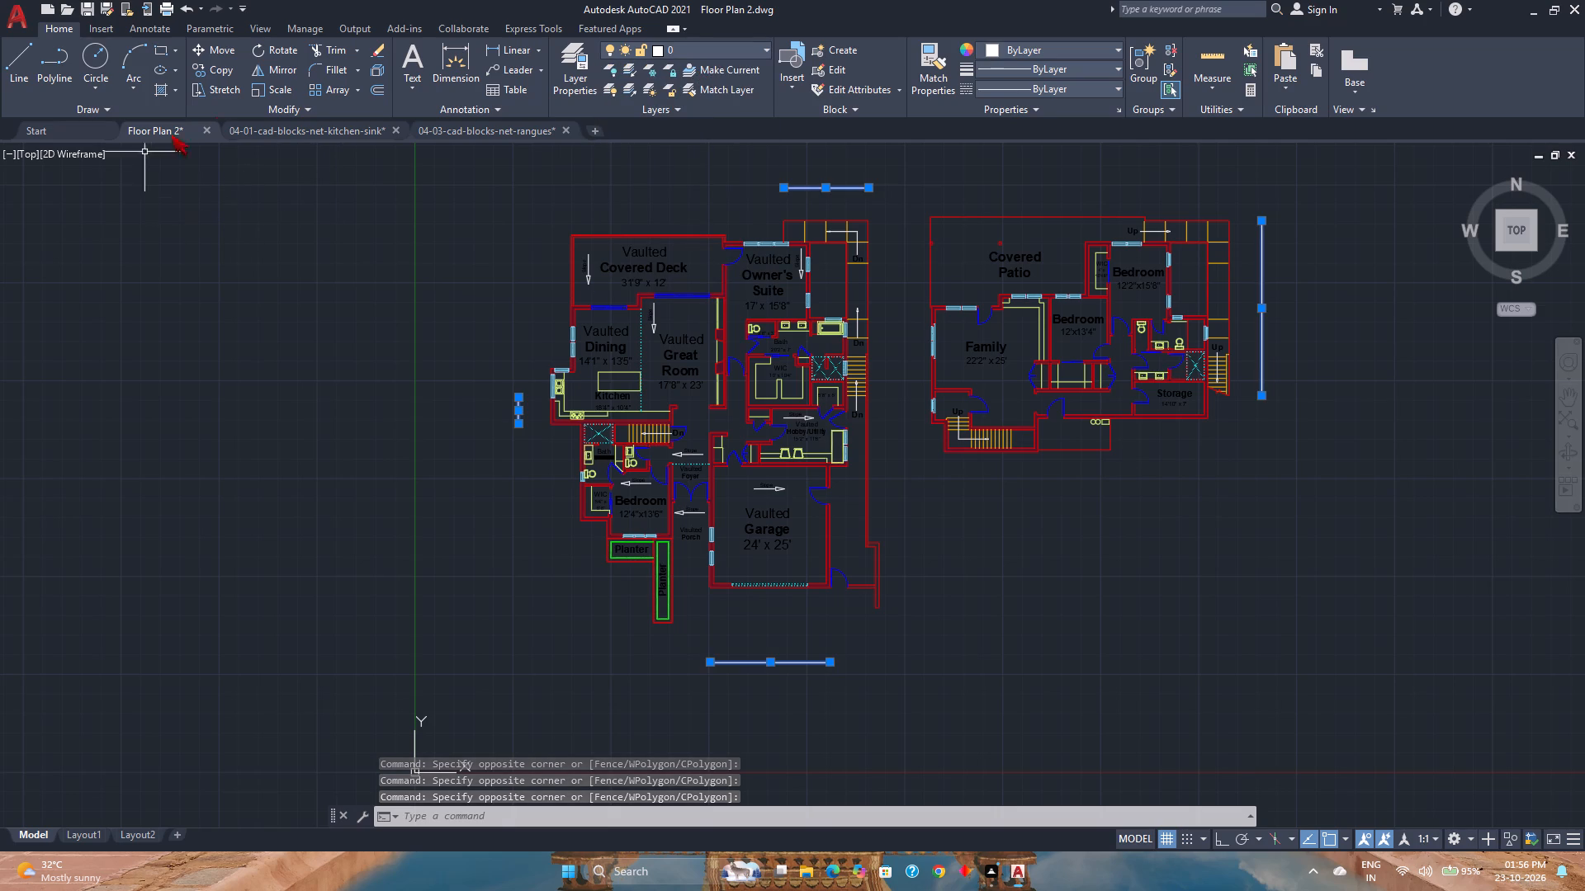
Fillet the four offset lines in multiple mode with radius 0 so they form a closed rectangular border around both plans.
{"action": "left_click", "coordinate": [345, 72]}
{"action": "key", "text": "m"}
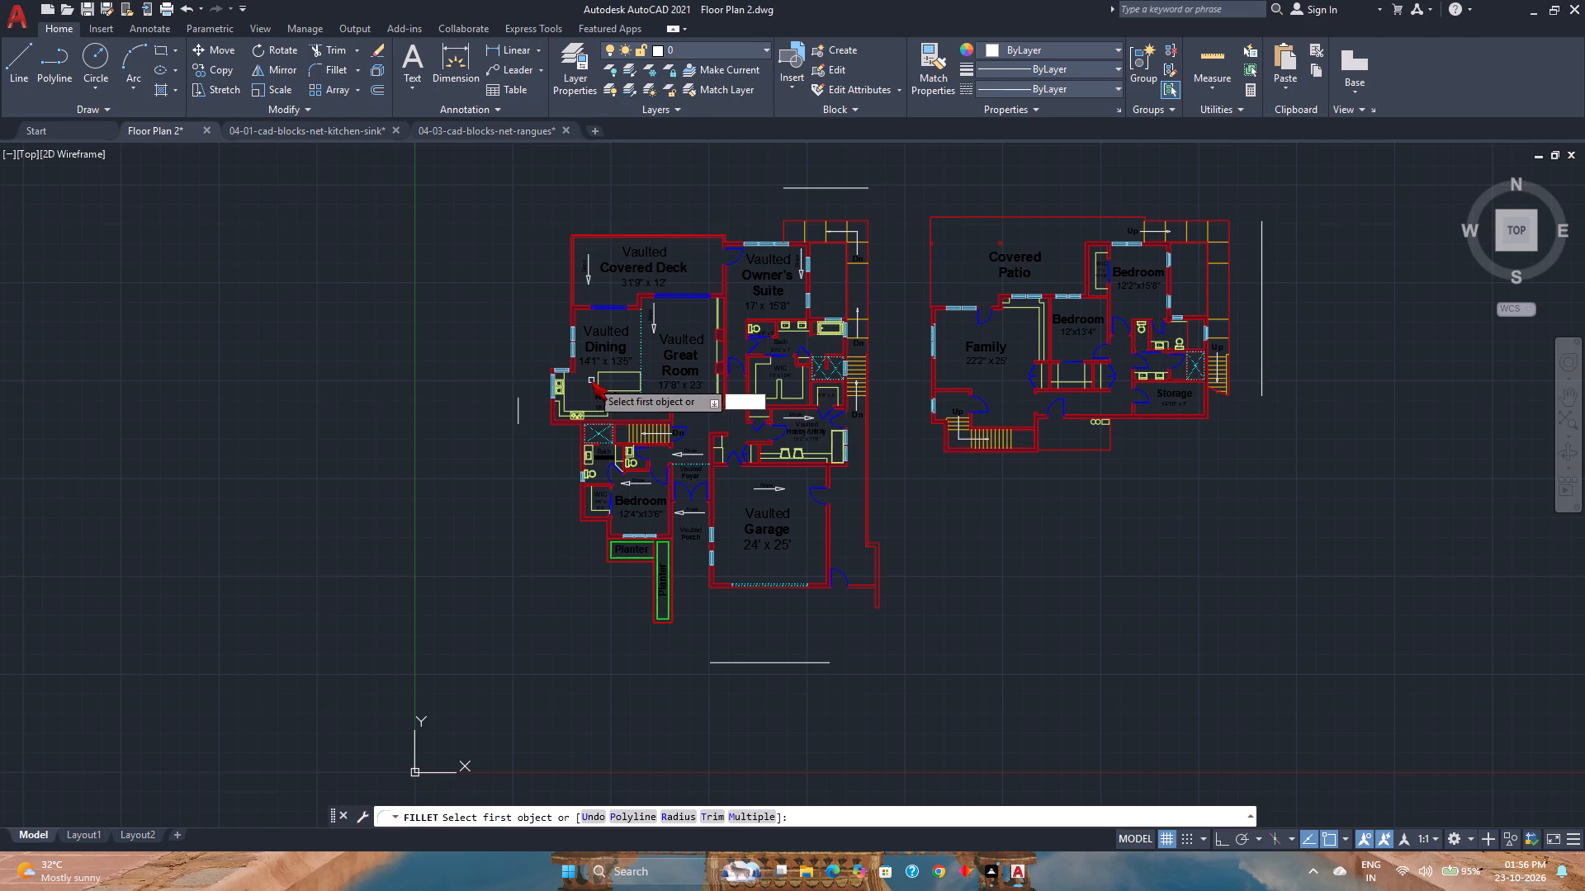
{"action": "key", "text": "Return"}
{"action": "left_click", "coordinate": [679, 820]}
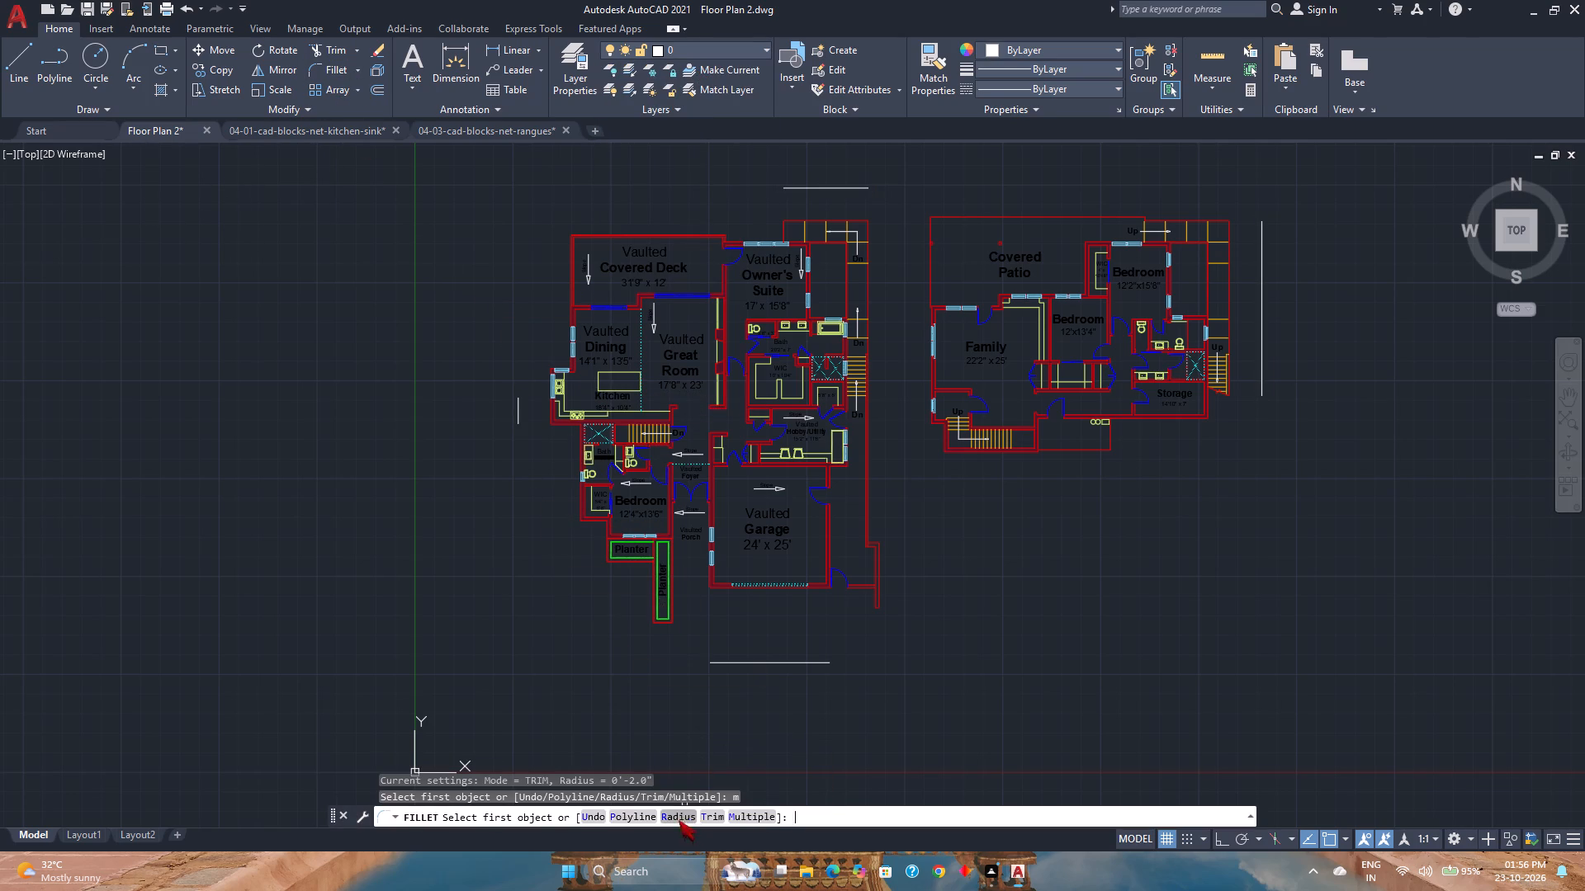
{"action": "key", "text": "0"}
{"action": "key", "text": "Return"}
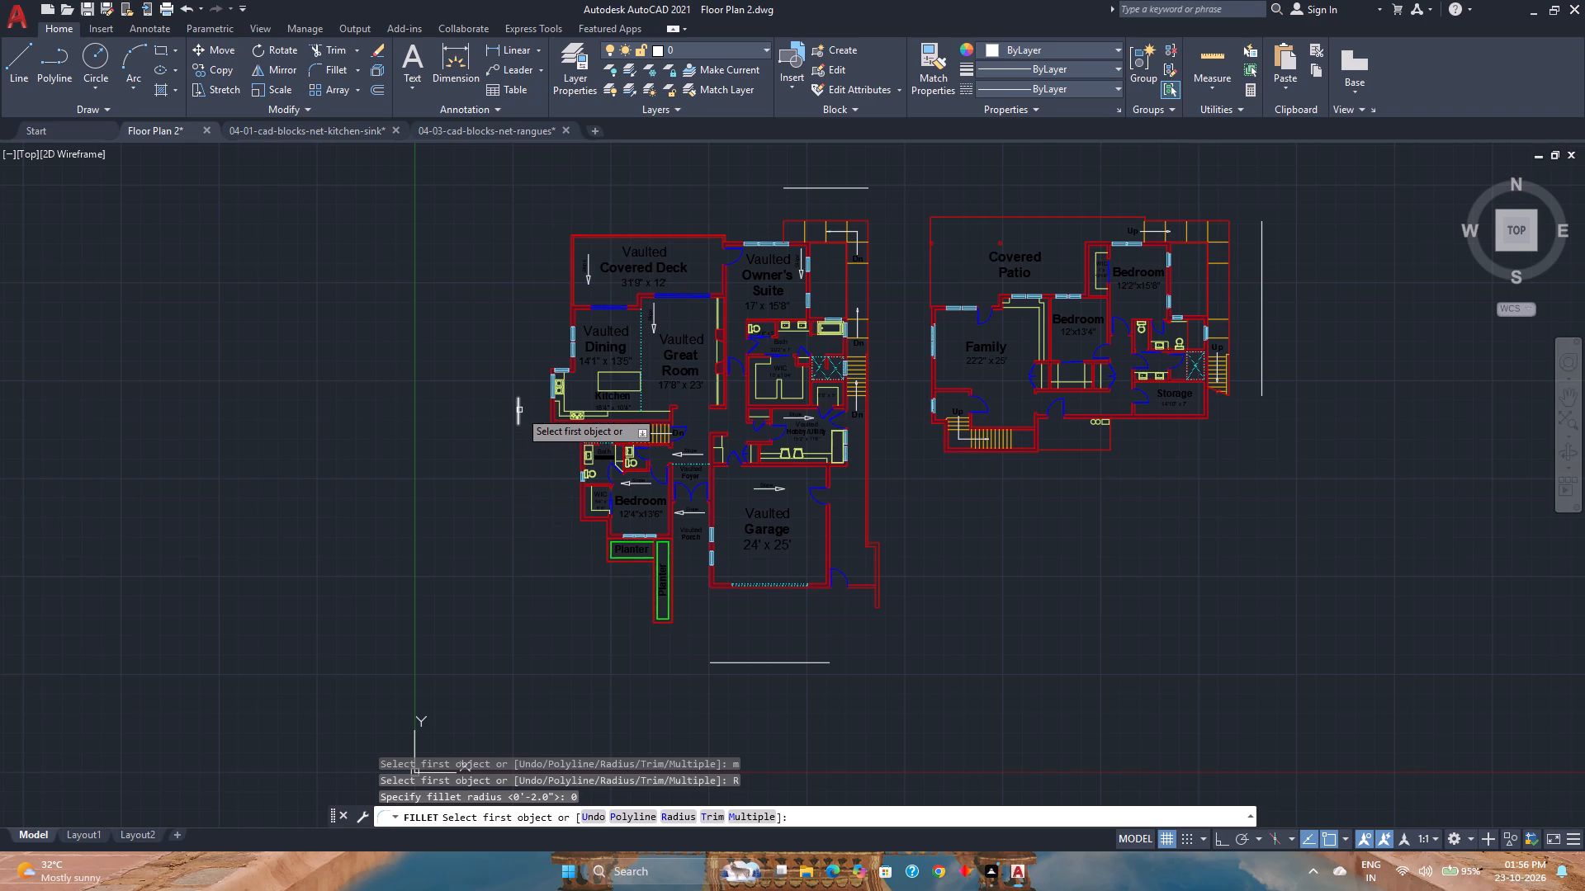
{"action": "key", "text": "m"}
{"action": "key", "text": "Return"}
{"action": "left_click", "coordinate": [519, 410]}
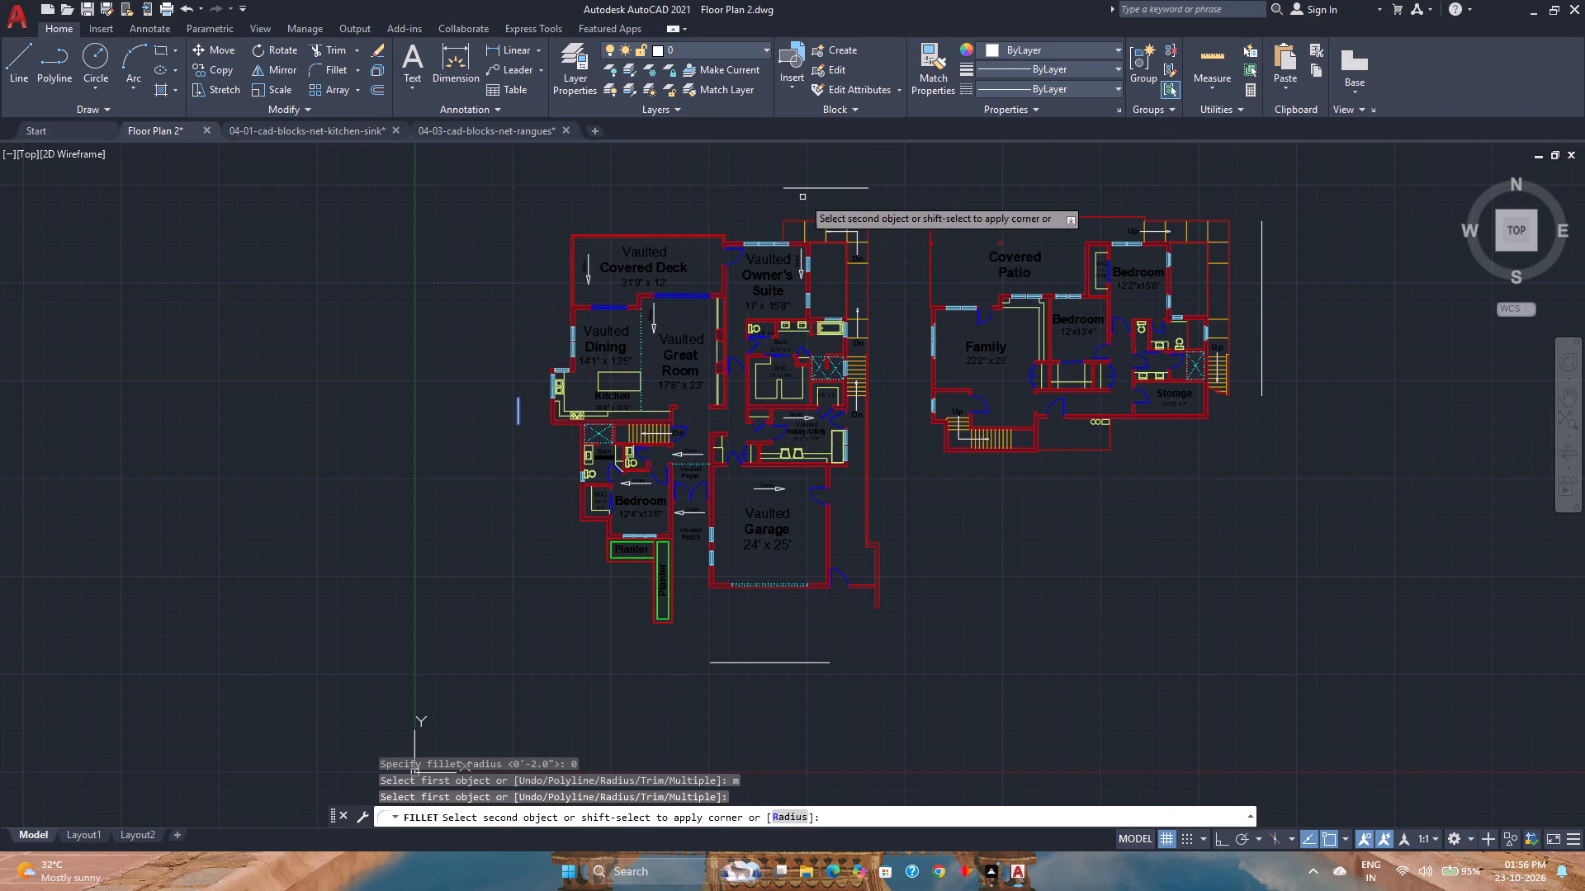
{"action": "left_click", "coordinate": [805, 186]}
{"action": "left_click", "coordinate": [814, 188]}
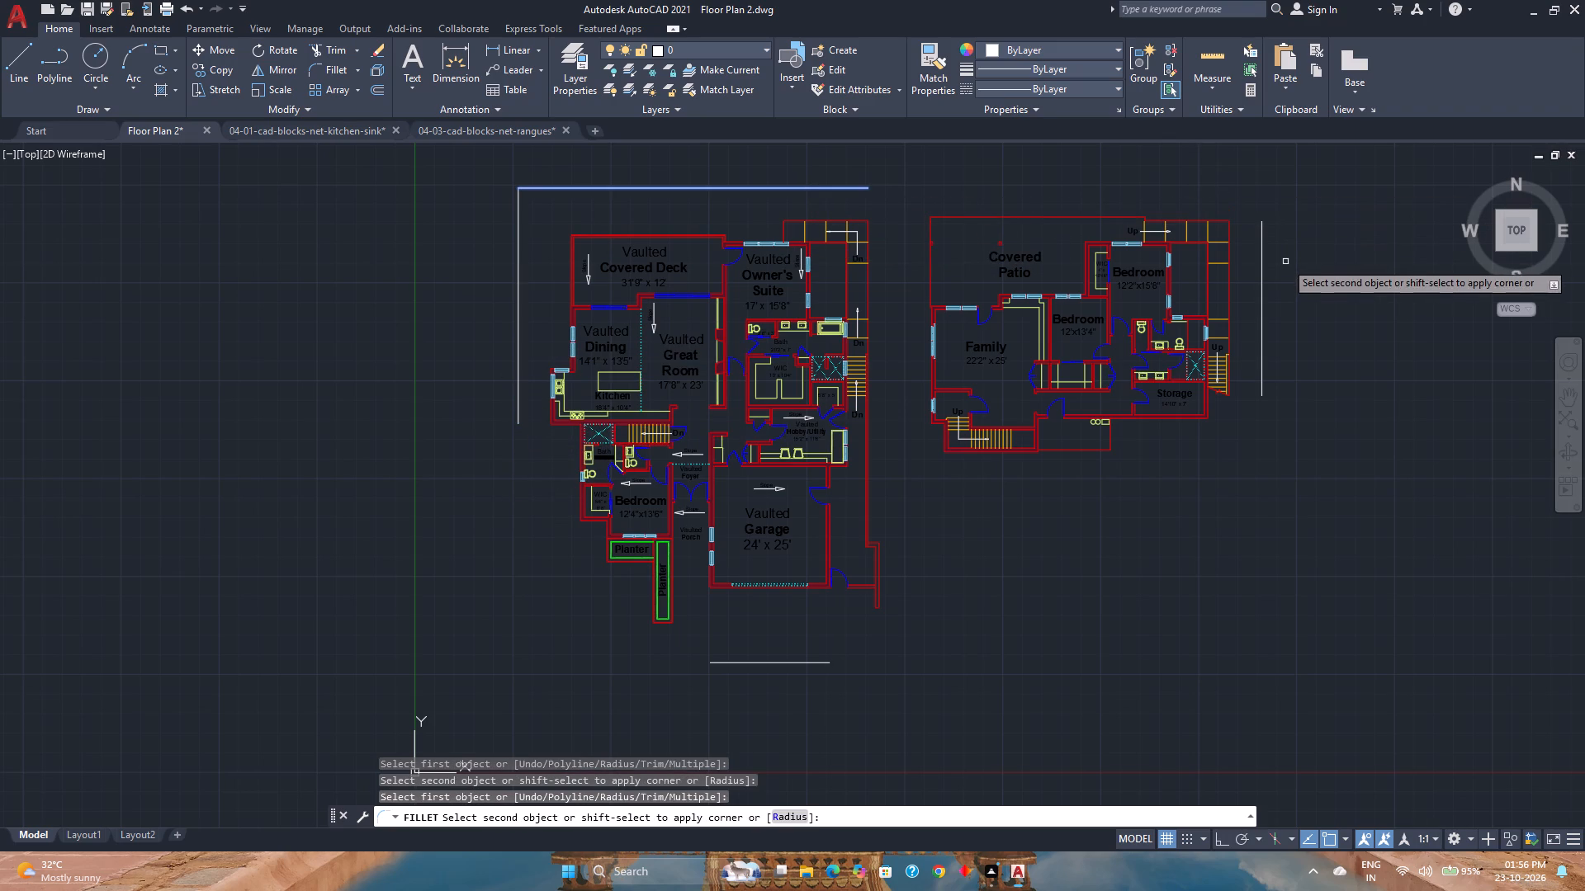
{"action": "left_click", "coordinate": [1263, 252]}
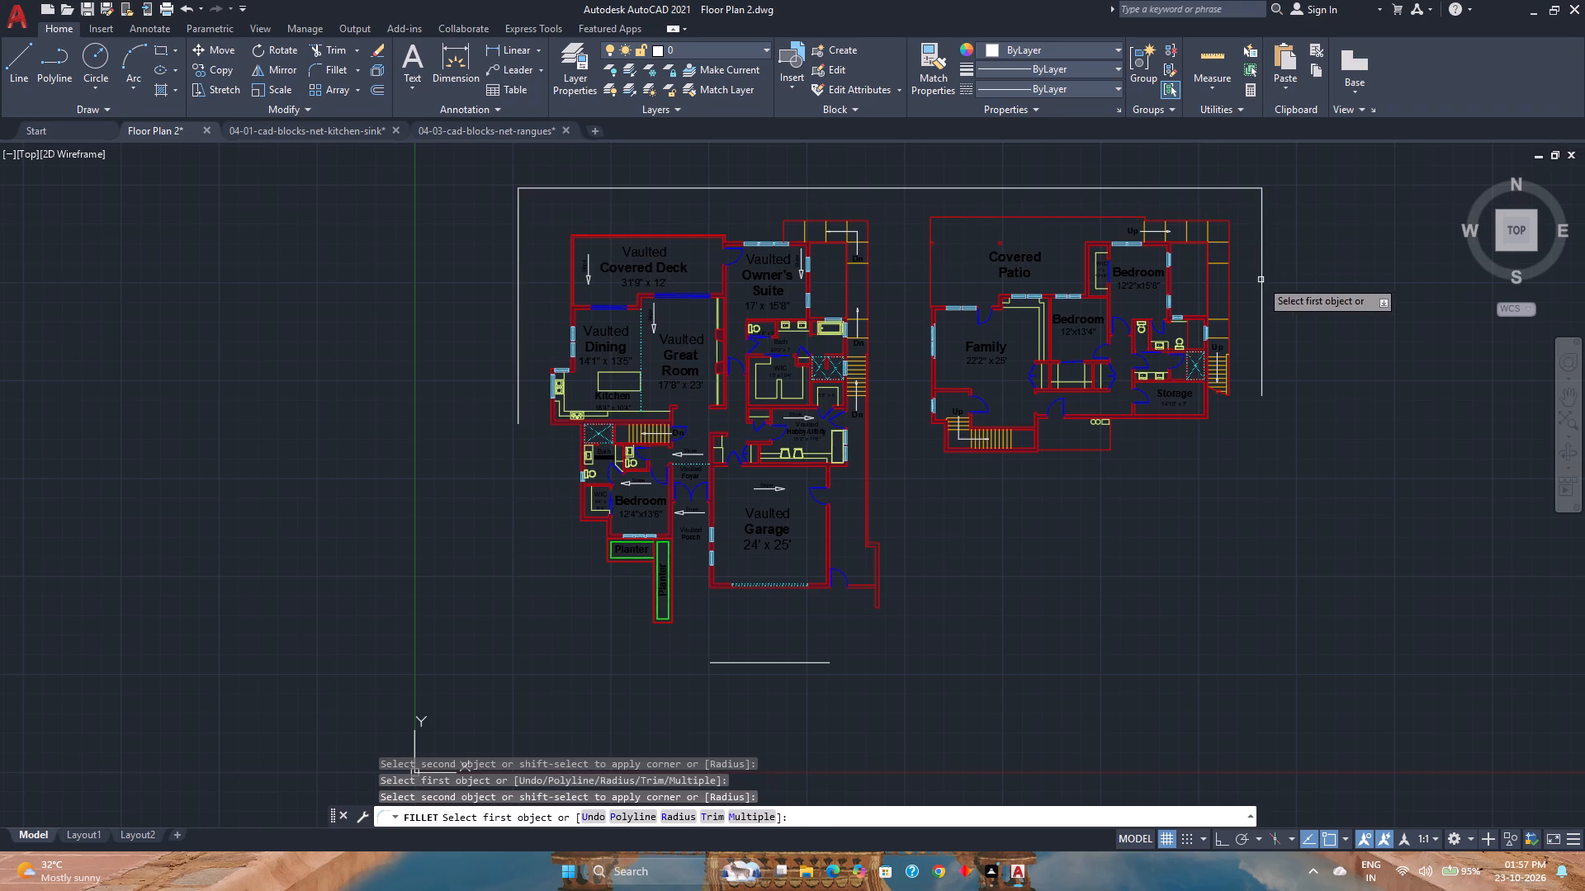
{"action": "left_click", "coordinate": [1261, 280]}
{"action": "left_click", "coordinate": [817, 663]}
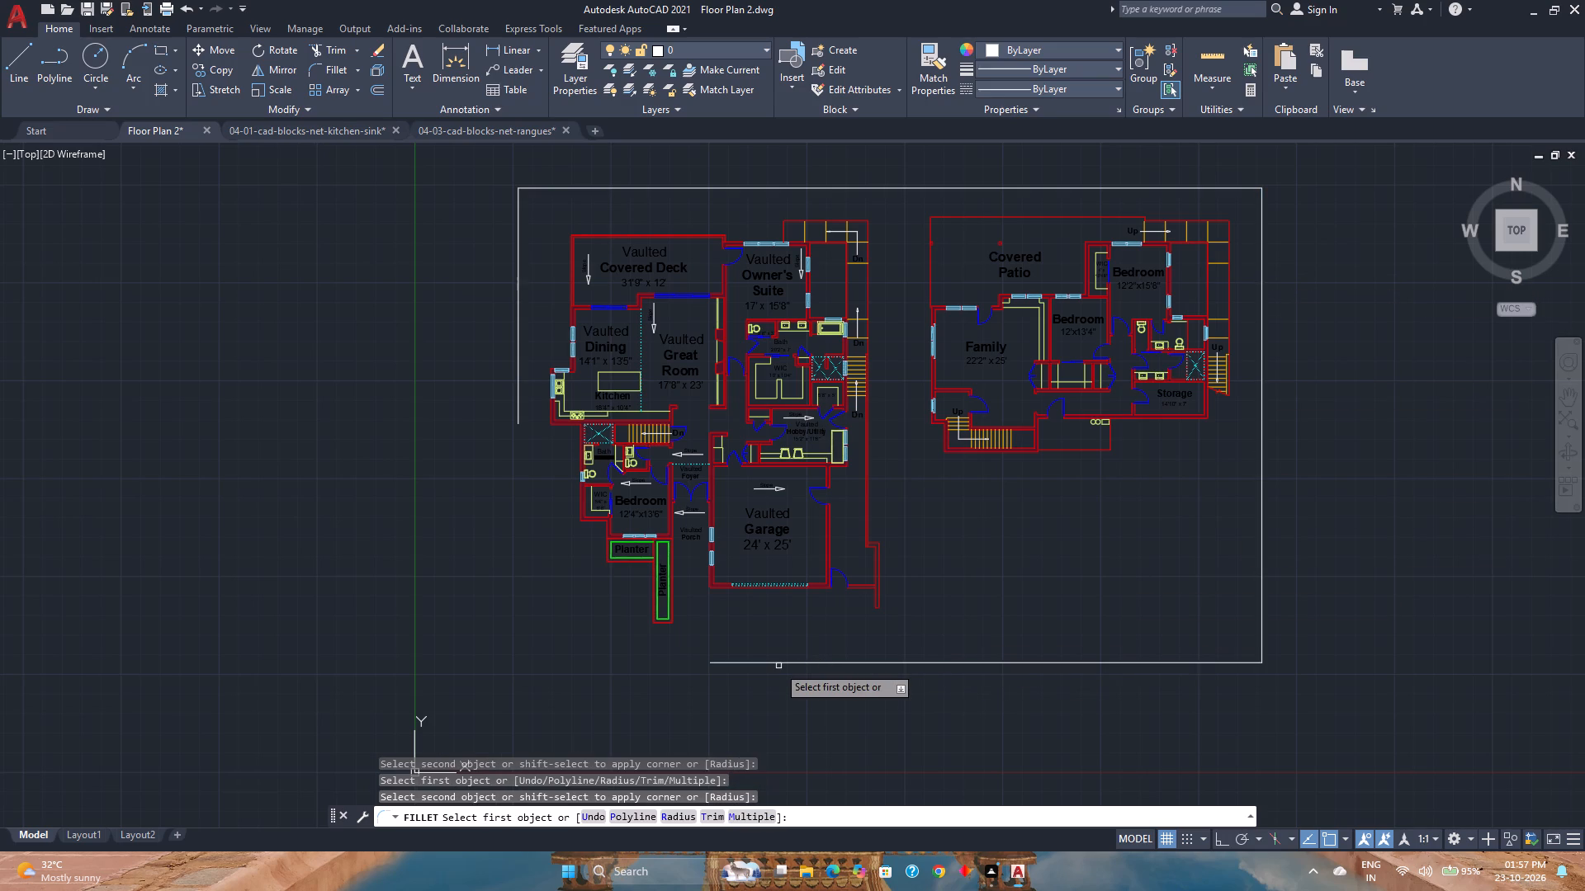
{"action": "left_click", "coordinate": [776, 662]}
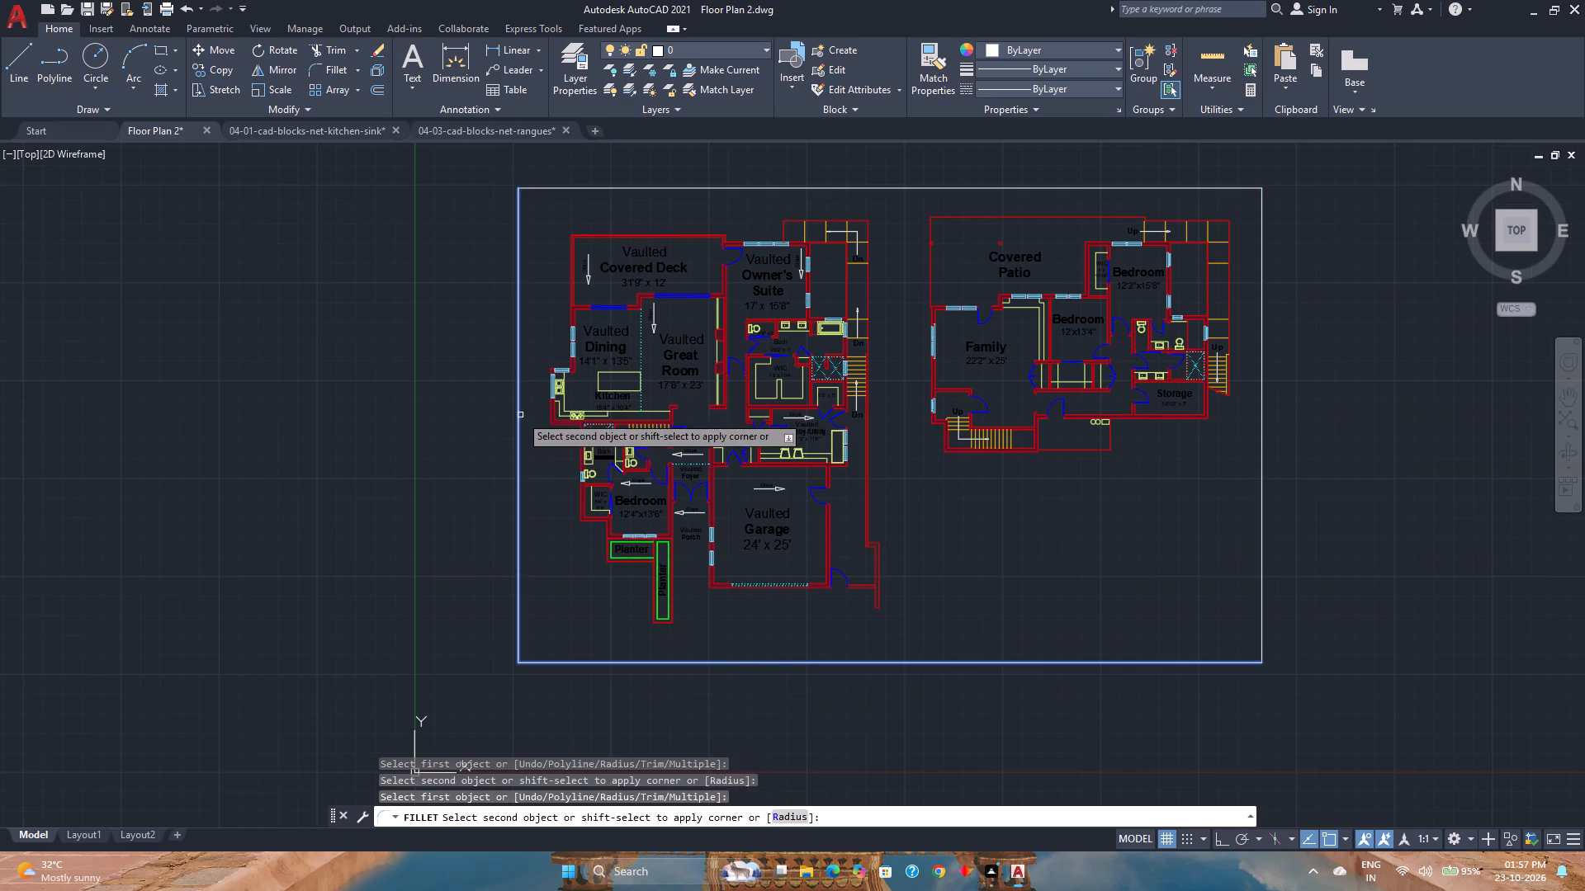
{"action": "left_click", "coordinate": [520, 415]}
{"action": "key", "text": "Escape"}
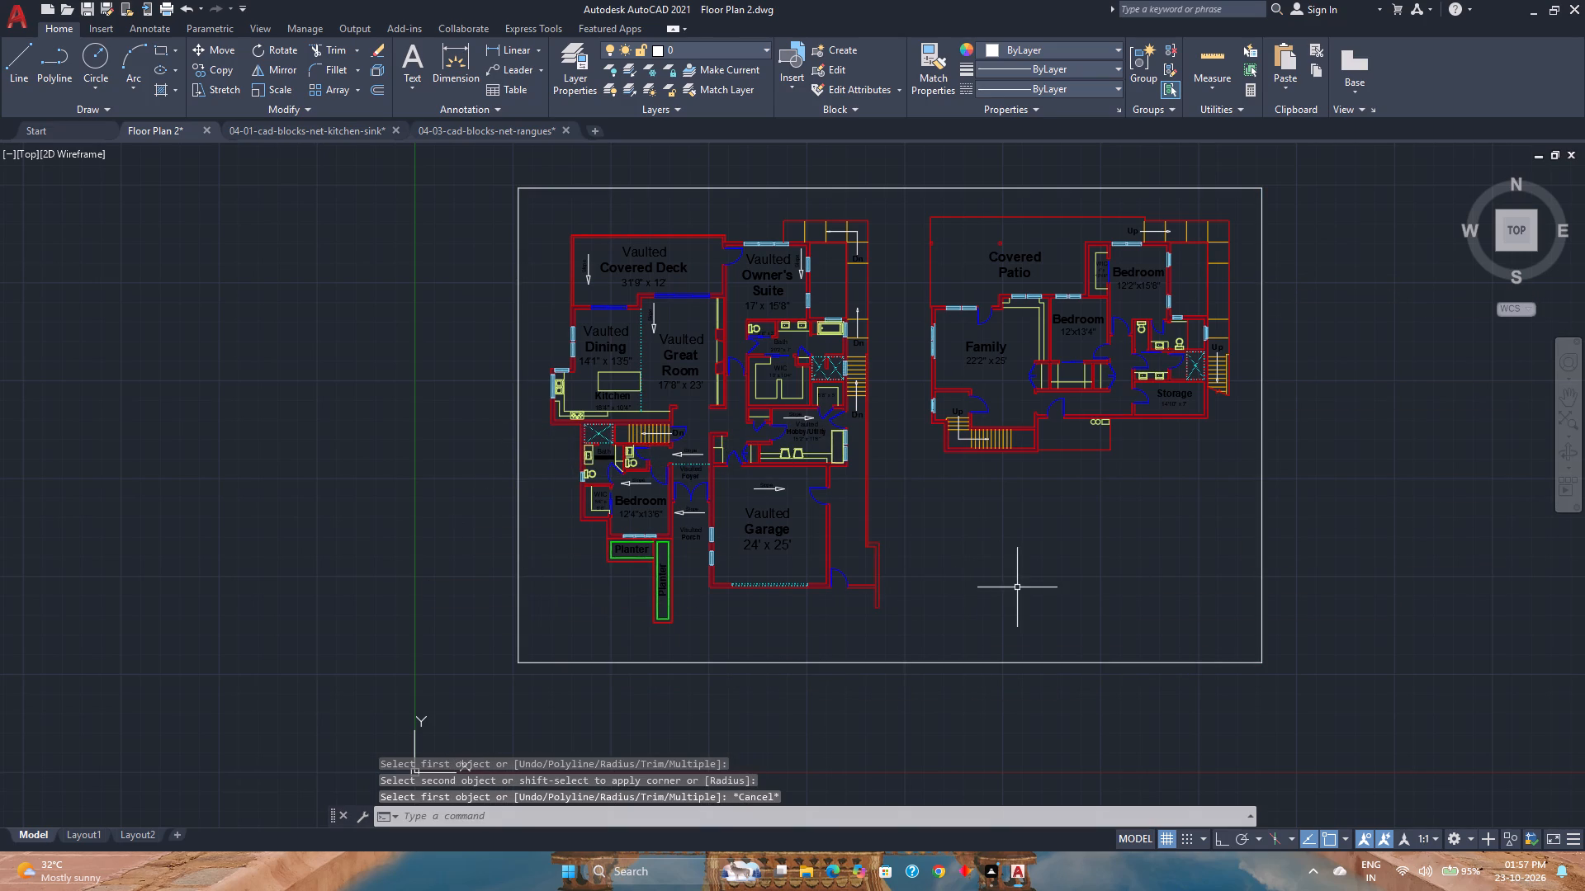
Create a new page setup named A4 for Layout1, based on the existing Layout1 setup.
{"action": "middle_click_drag", "start_coordinate": [1017, 587], "coordinate": [758, 610]}
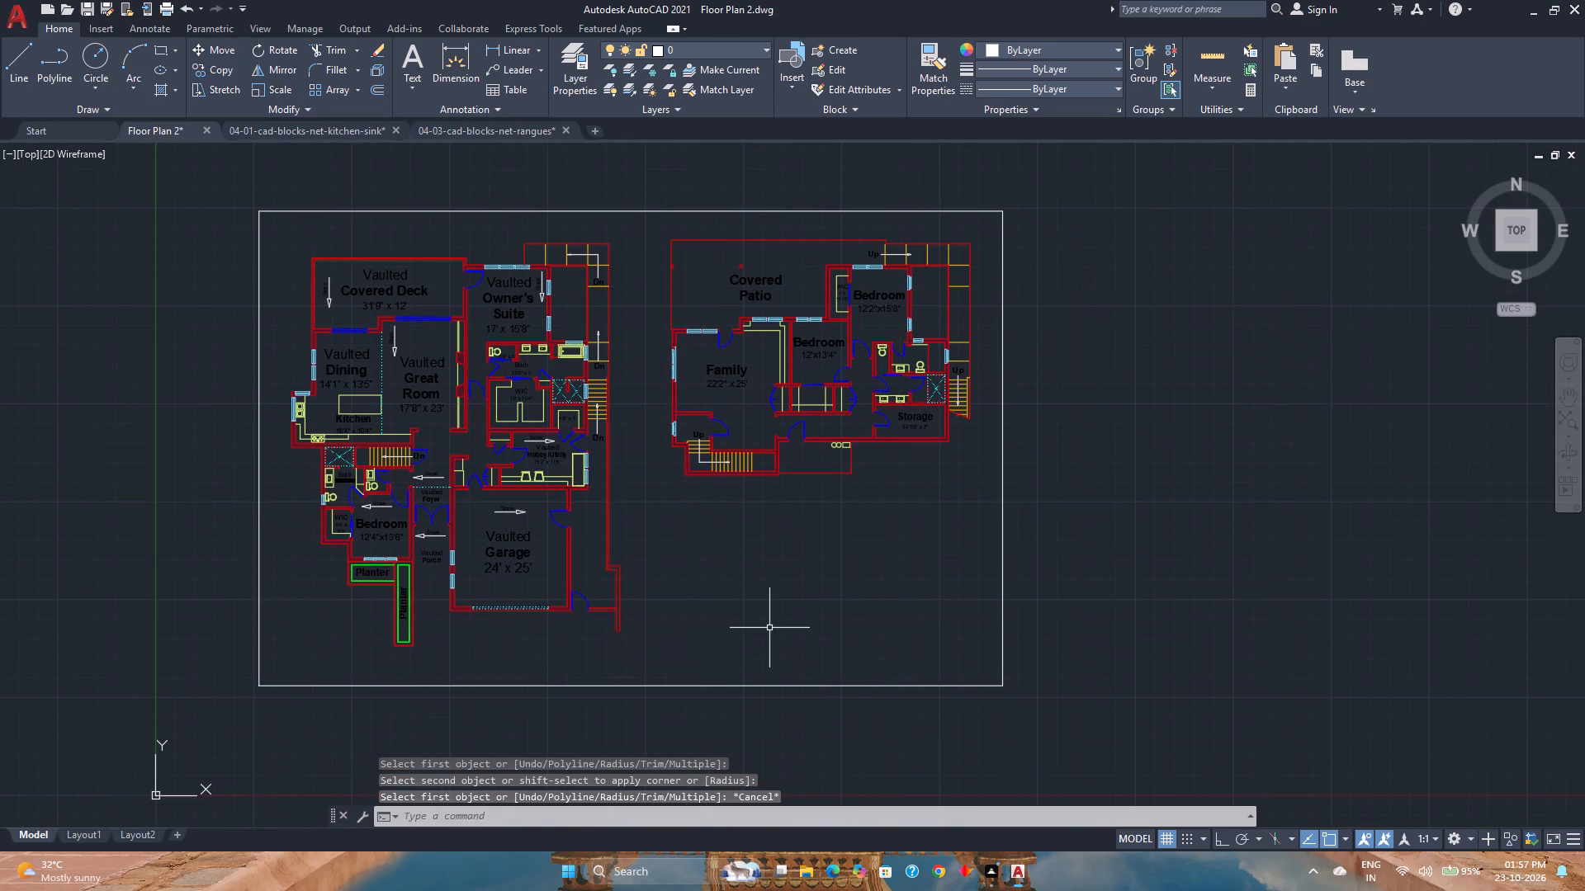
{"action": "left_click", "coordinate": [90, 841]}
{"action": "scroll", "coordinate": [873, 646], "scroll_direction": "down", "scroll_amount": 1}
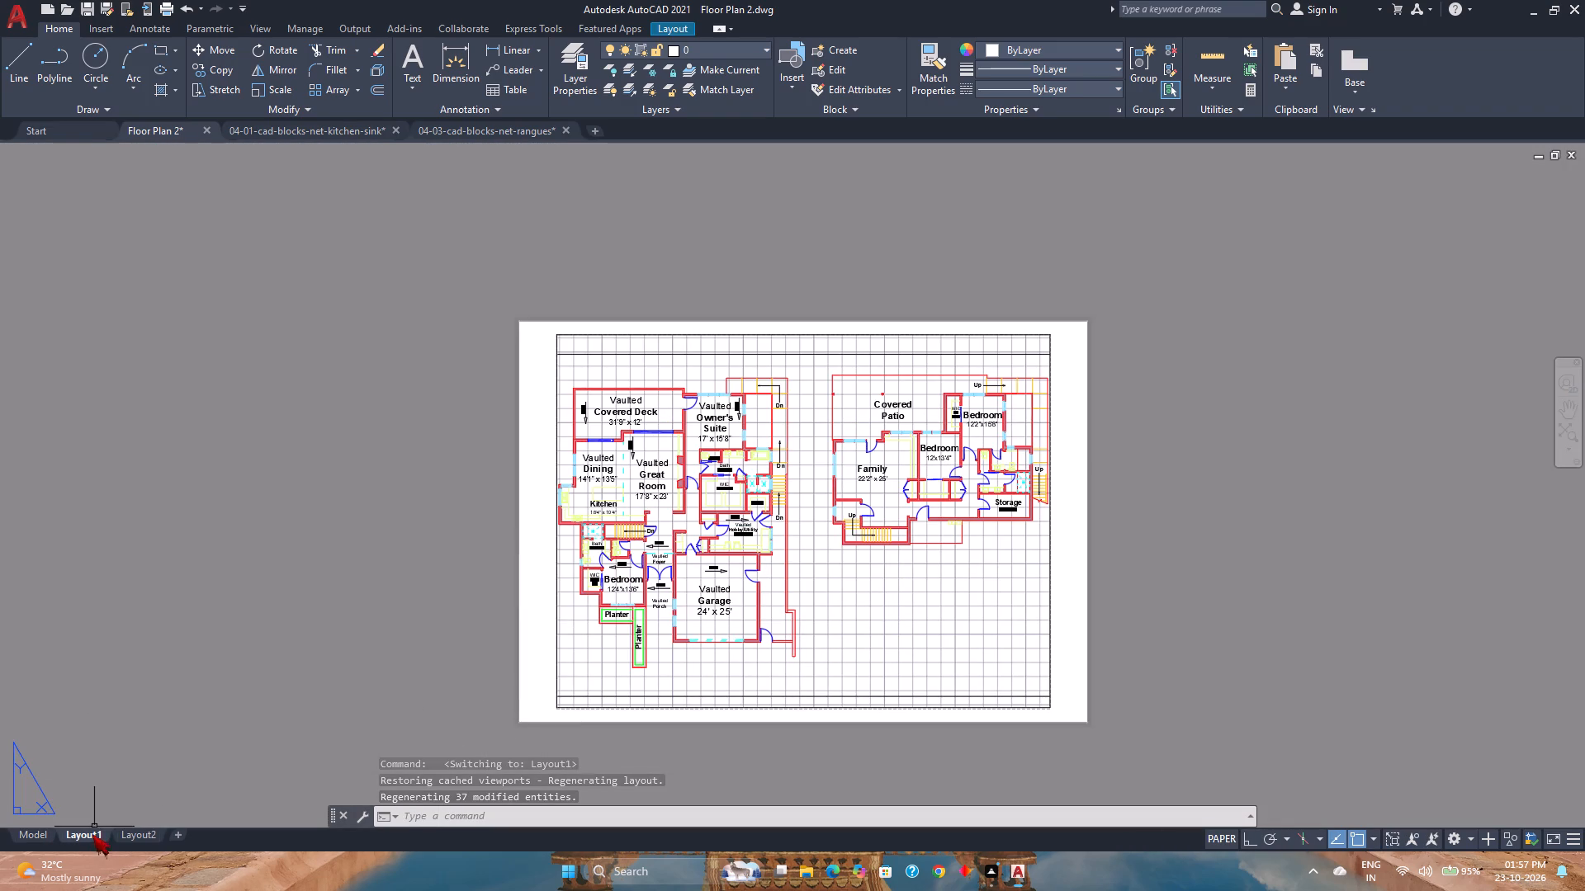
{"action": "right_click", "coordinate": [91, 835]}
{"action": "left_click", "coordinate": [155, 713]}
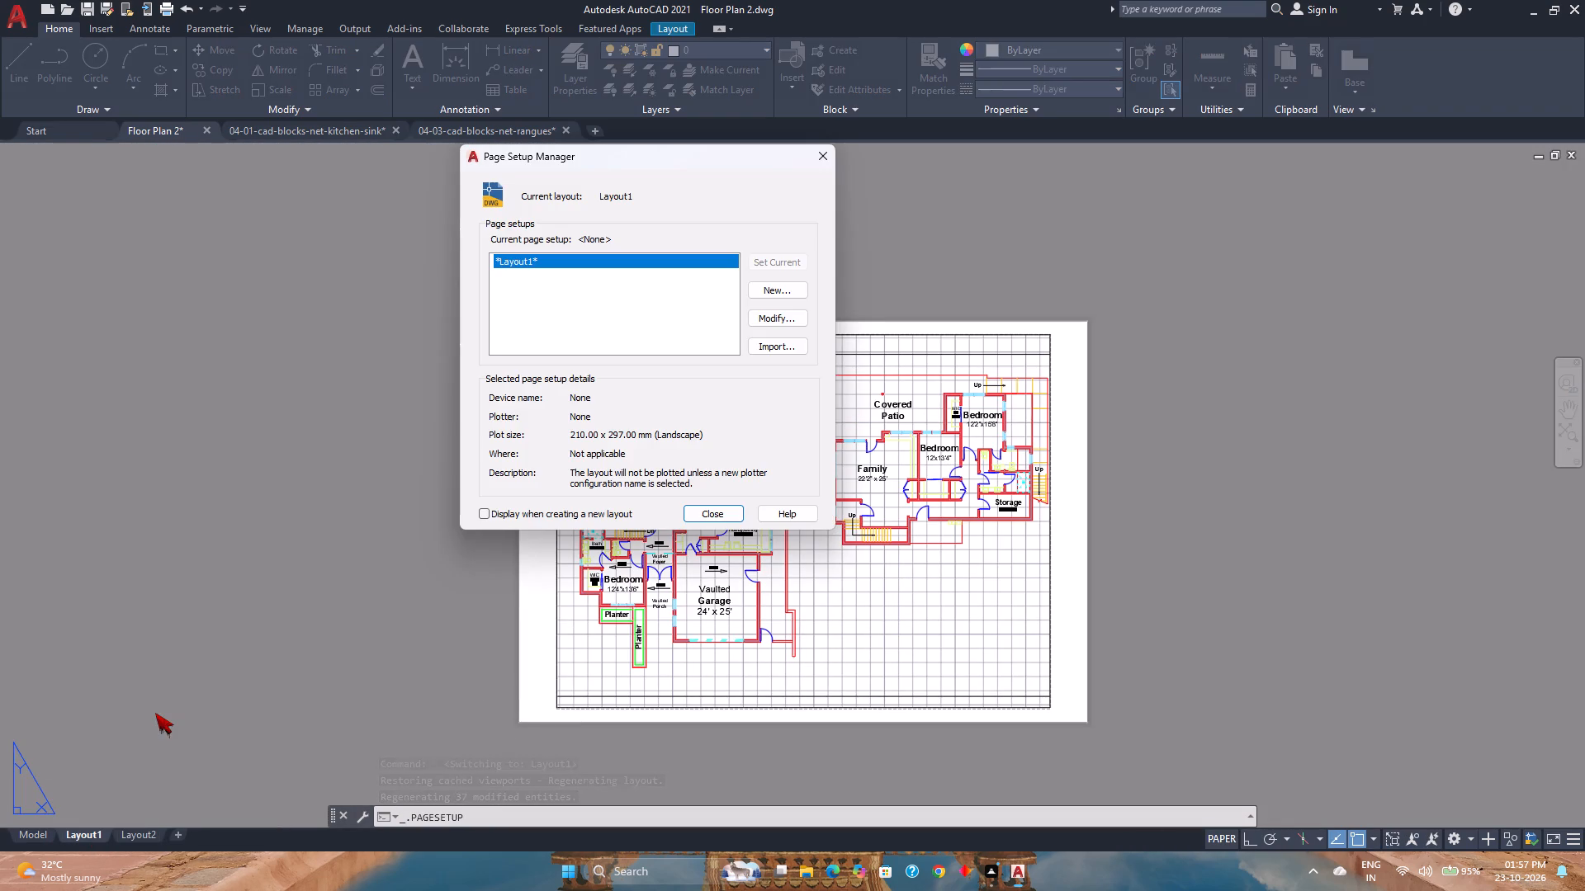
{"action": "left_click", "coordinate": [776, 292]}
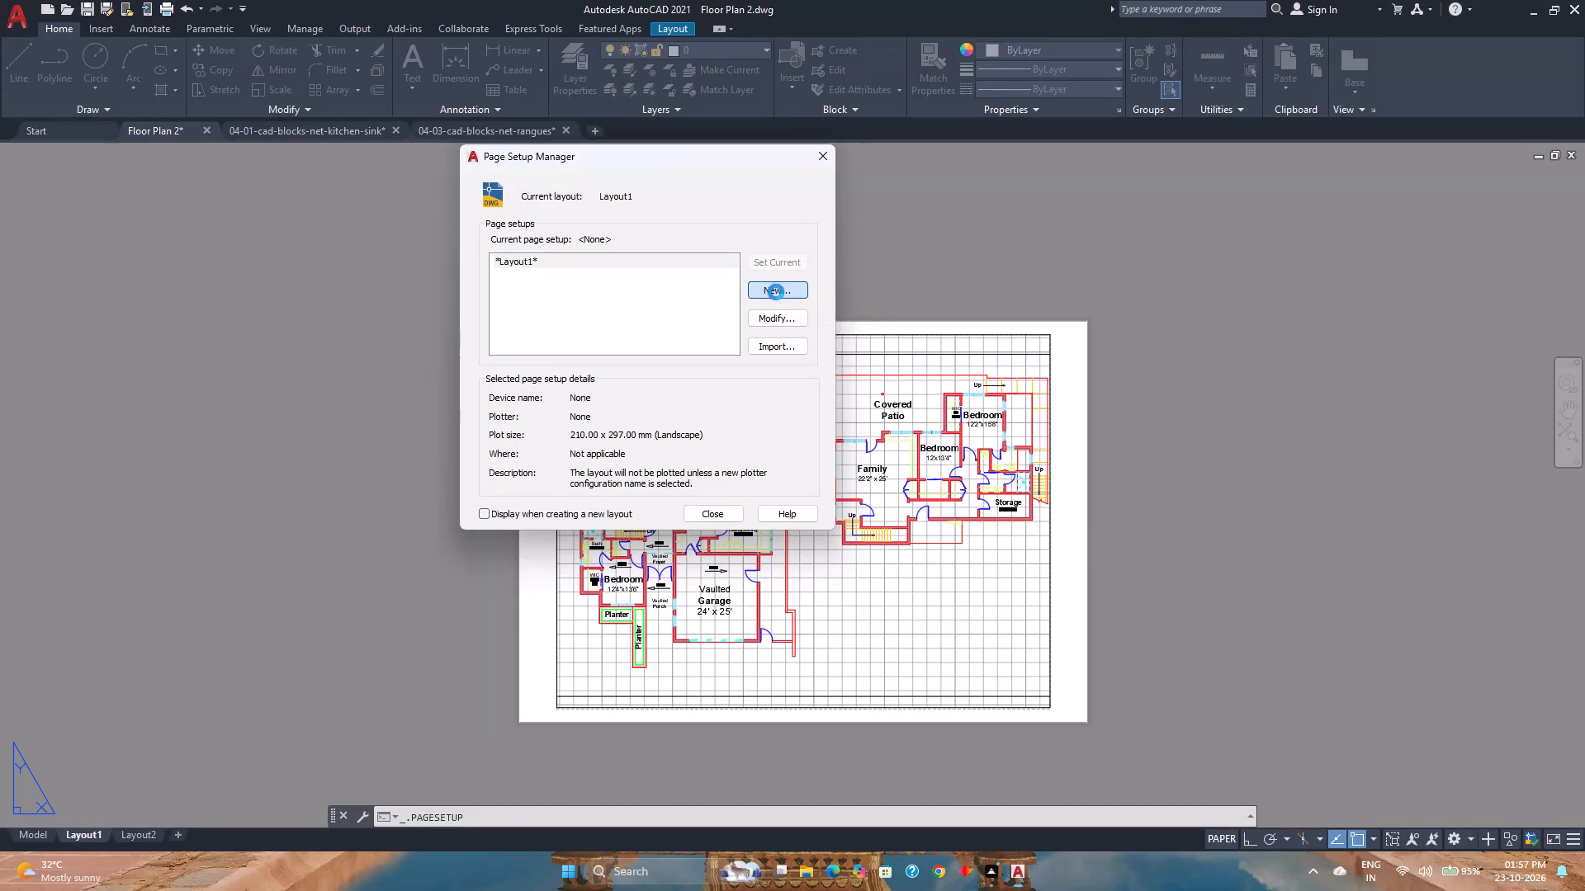
{"action": "key", "text": "shift+a"}
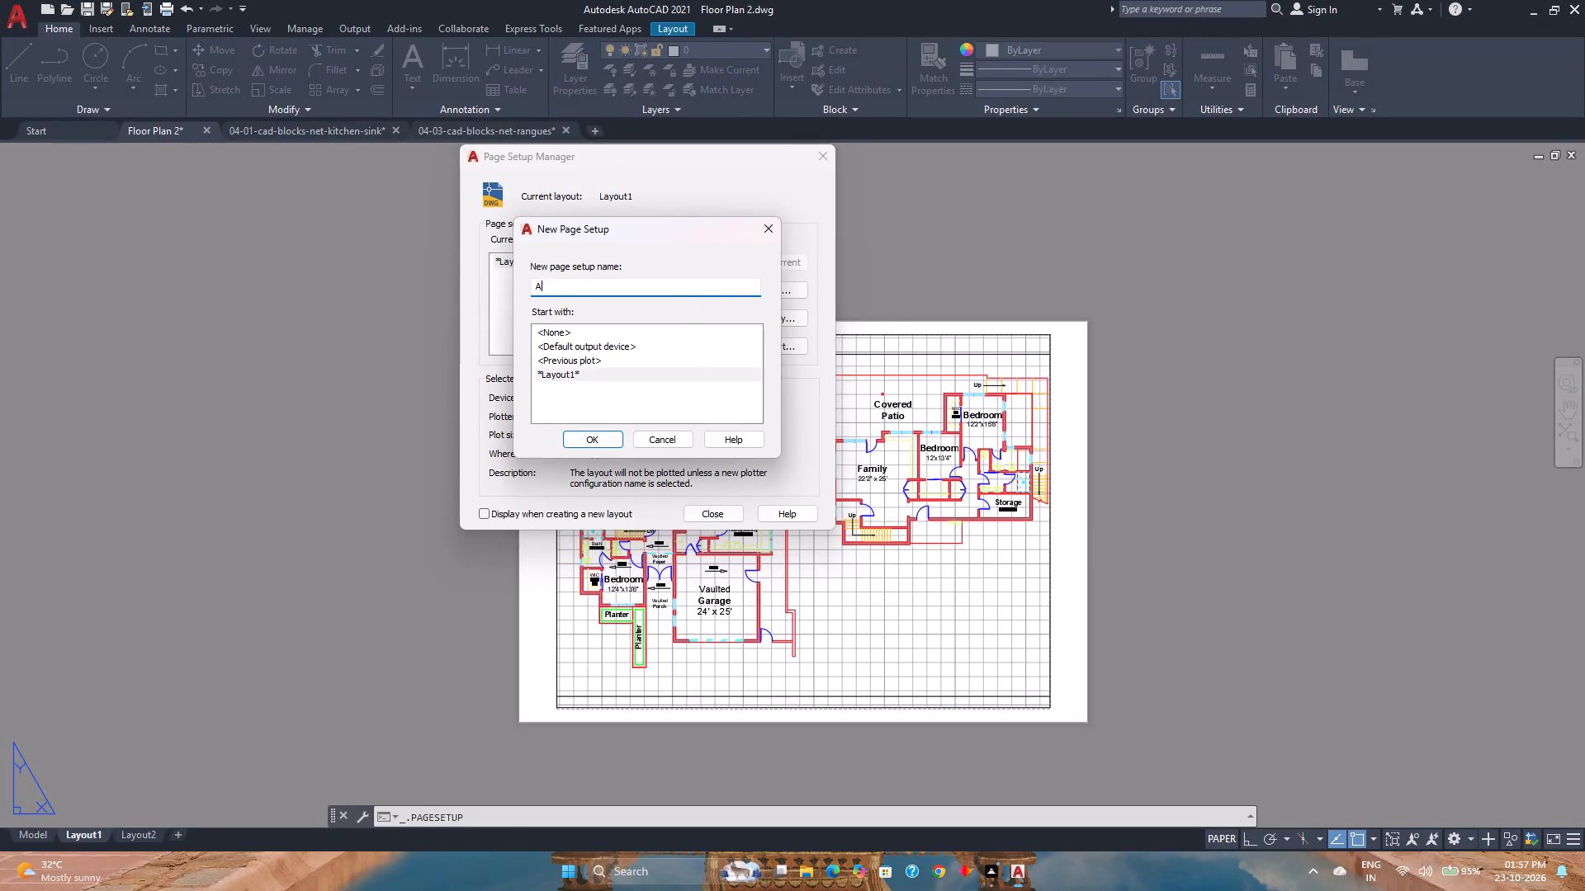
{"action": "key", "text": "4"}
{"action": "left_click", "coordinate": [599, 435]}
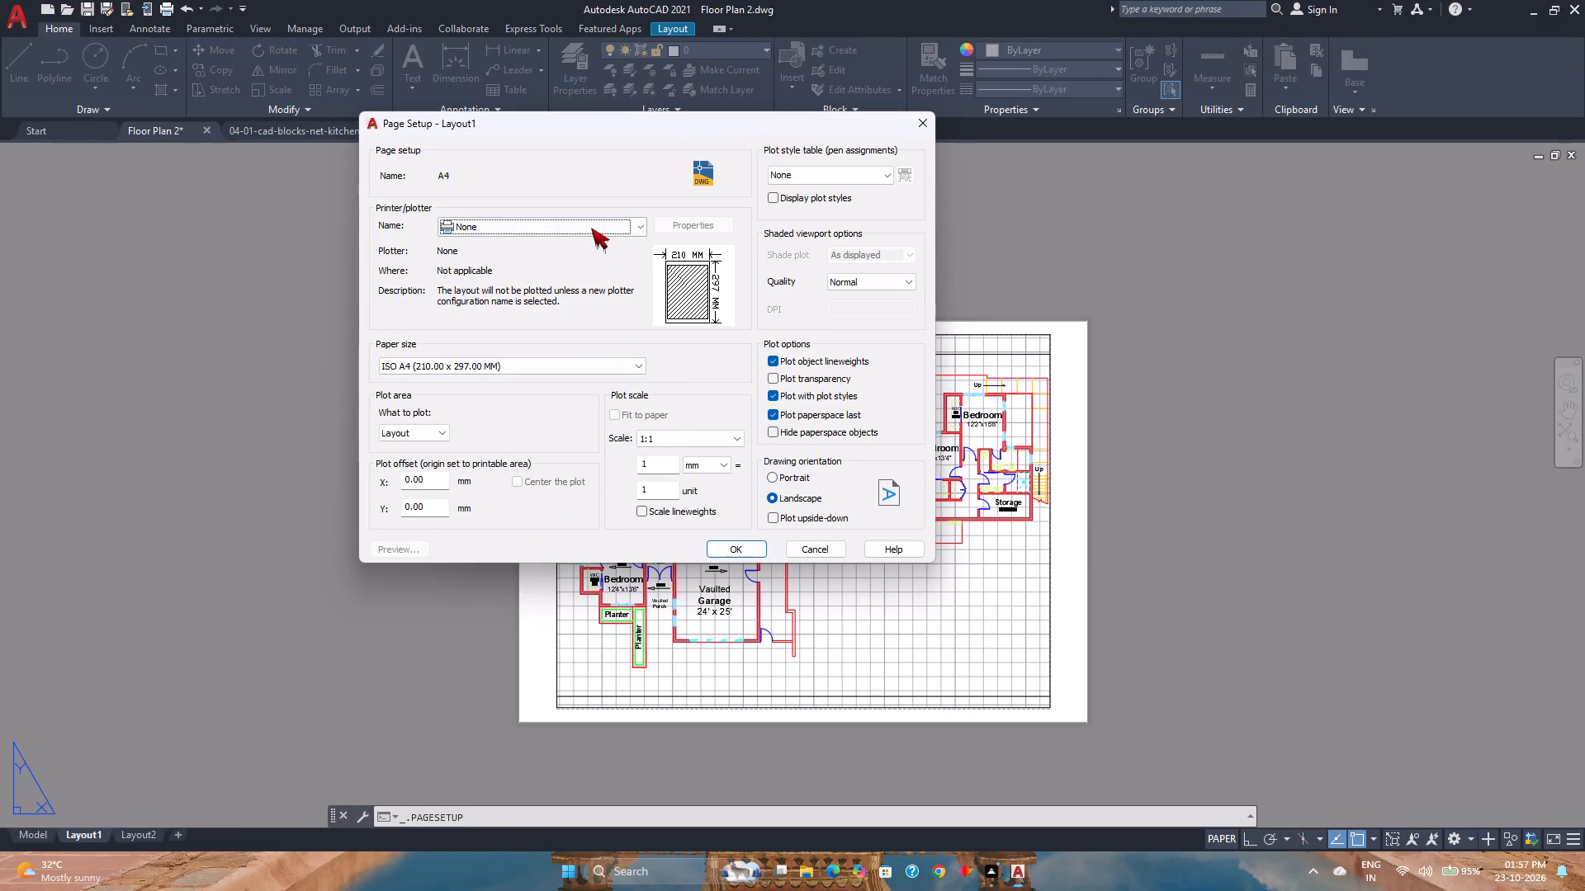
Configure the A4 page setup with the DWG To PDF.pc3 plotter, Maximum quality and object lineweights turned off.
{"action": "left_click", "coordinate": [591, 228]}
{"action": "left_click", "coordinate": [505, 411]}
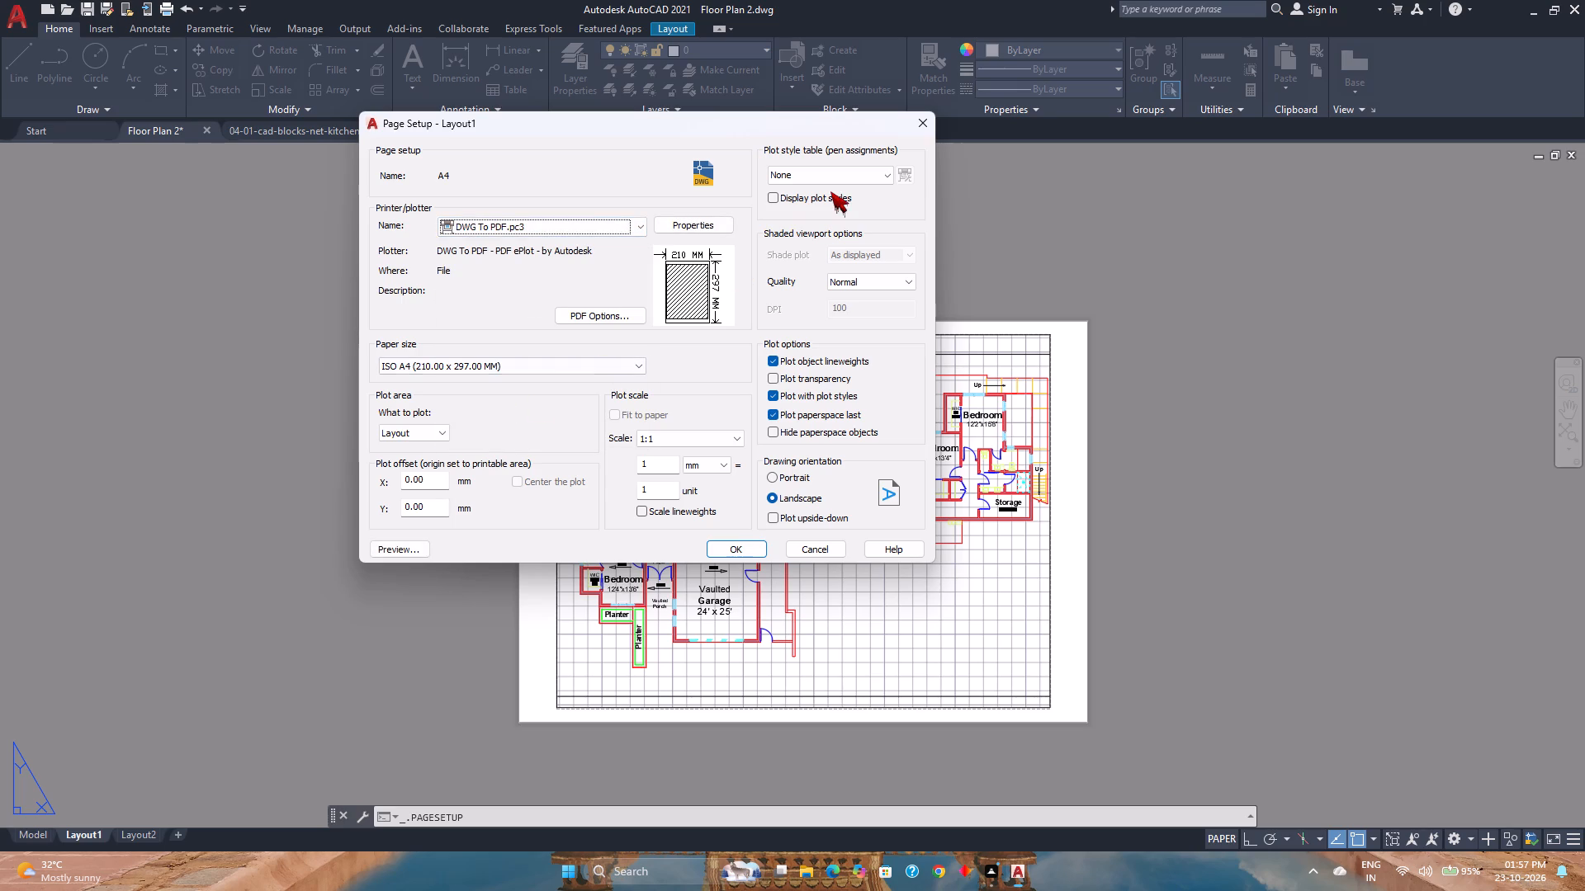
{"action": "left_click", "coordinate": [840, 284]}
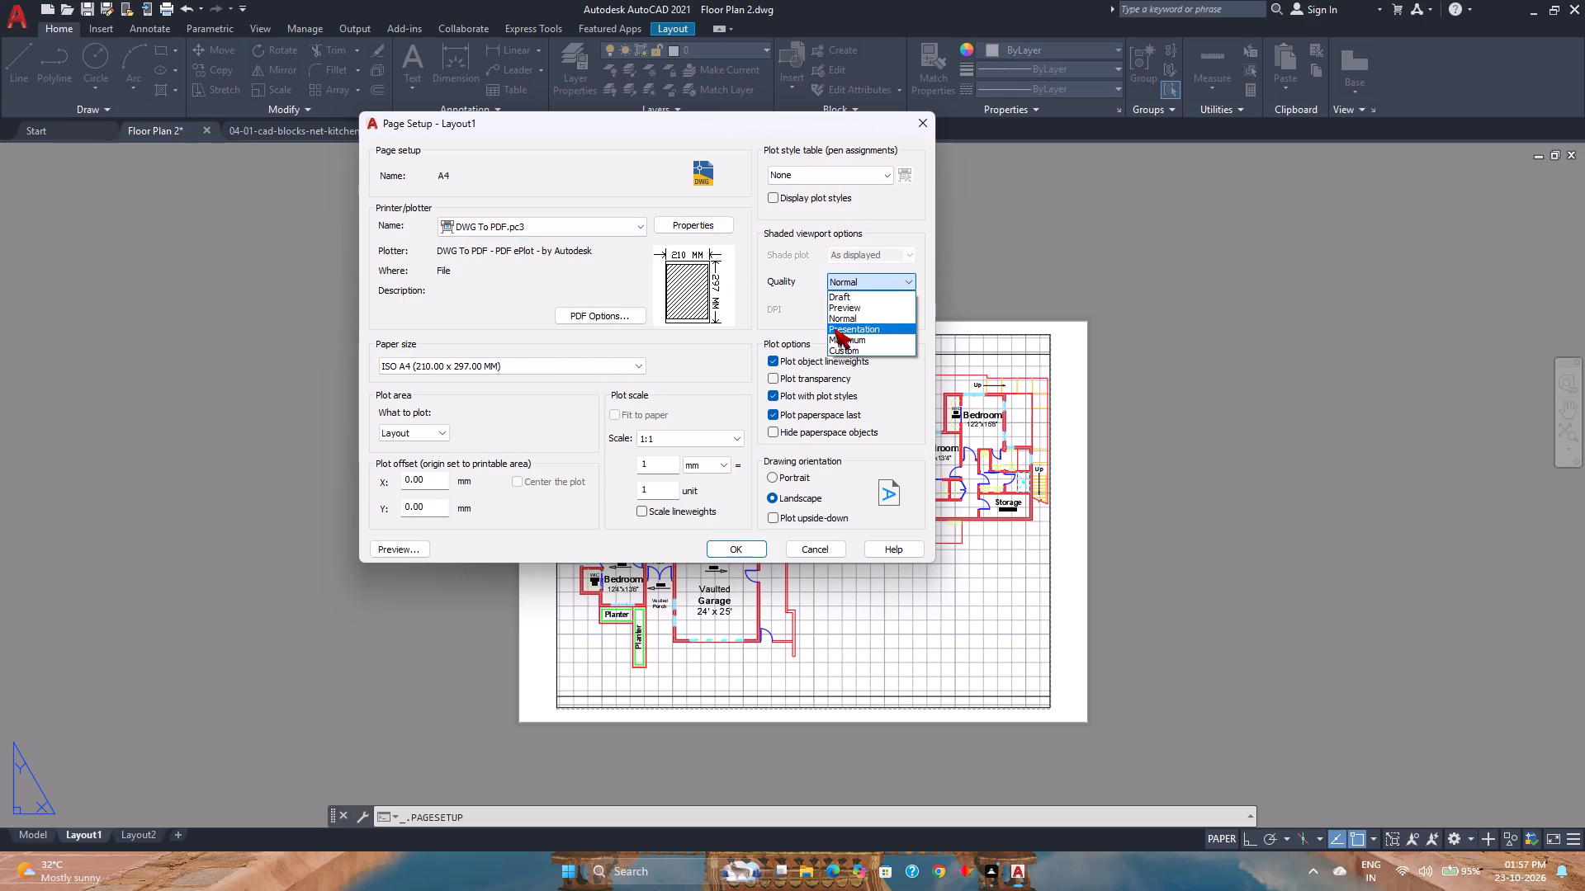
{"action": "left_click", "coordinate": [845, 338]}
{"action": "left_click", "coordinate": [823, 359]}
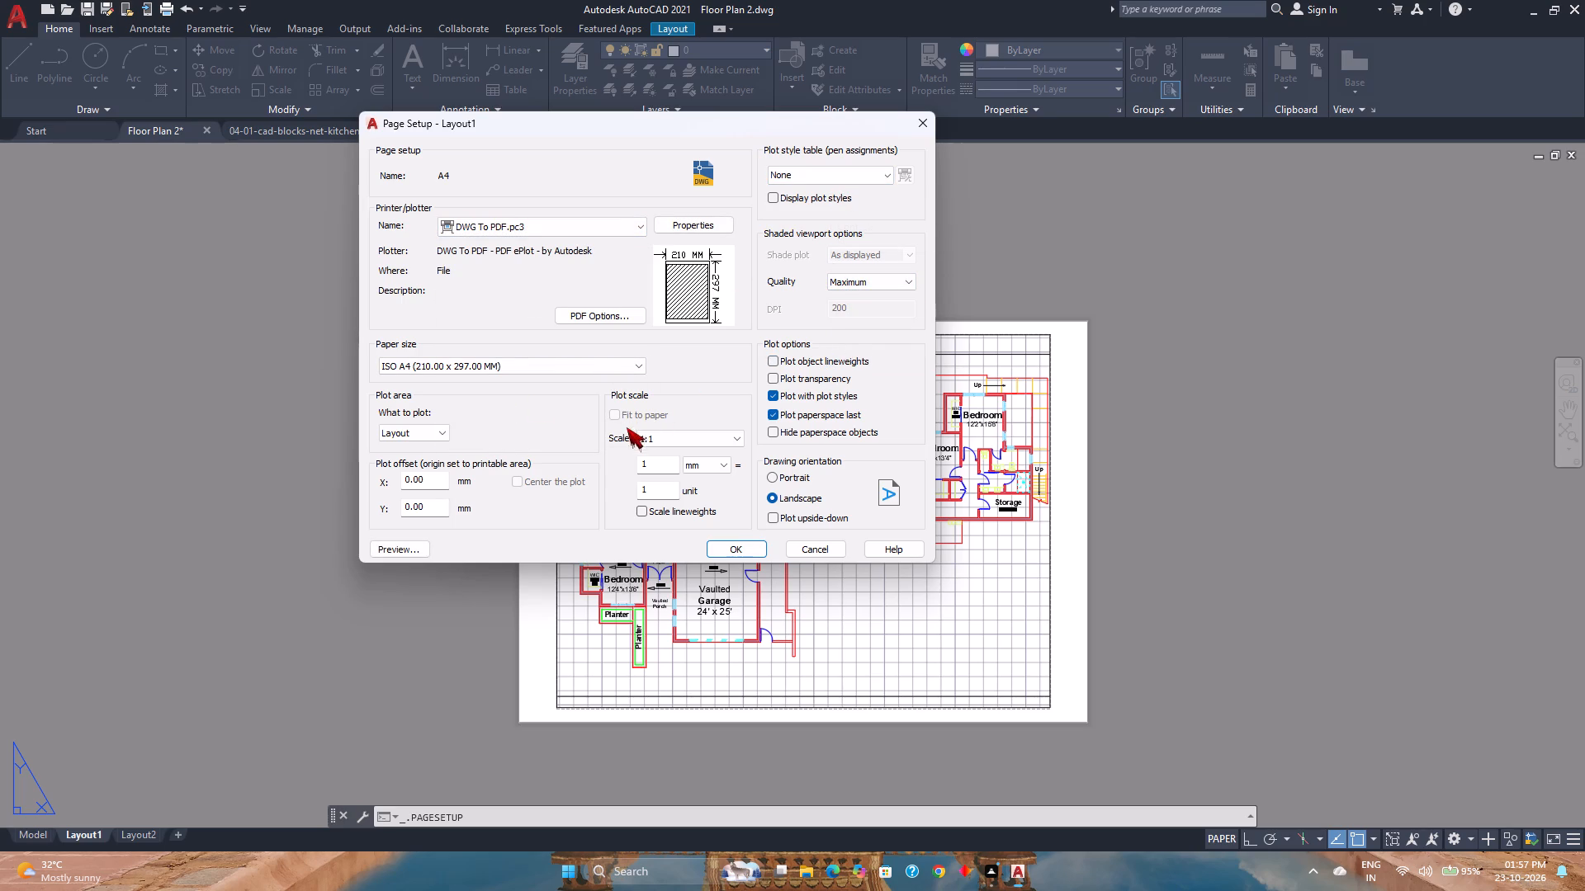
Set the A4 page setup's paper size to ISO full bleed A4 (297.00 x 210.00 MM) and accept the settings.
{"action": "left_click", "coordinate": [542, 361]}
{"action": "scroll", "coordinate": [504, 430], "scroll_direction": "up", "scroll_amount": 4}
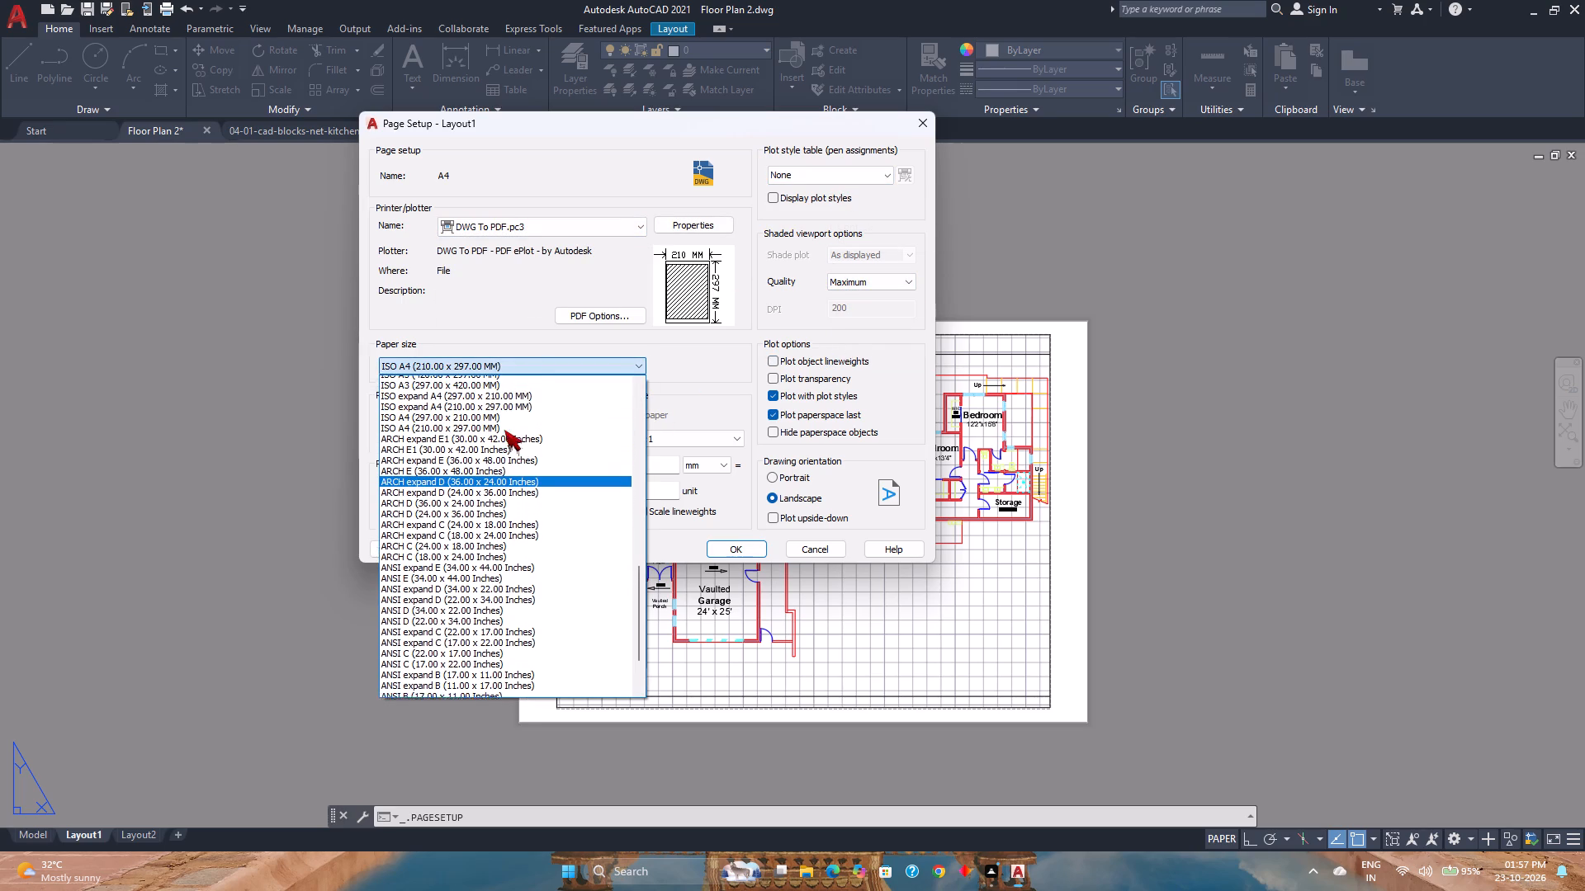
{"action": "scroll", "coordinate": [504, 430], "scroll_direction": "up", "scroll_amount": 5}
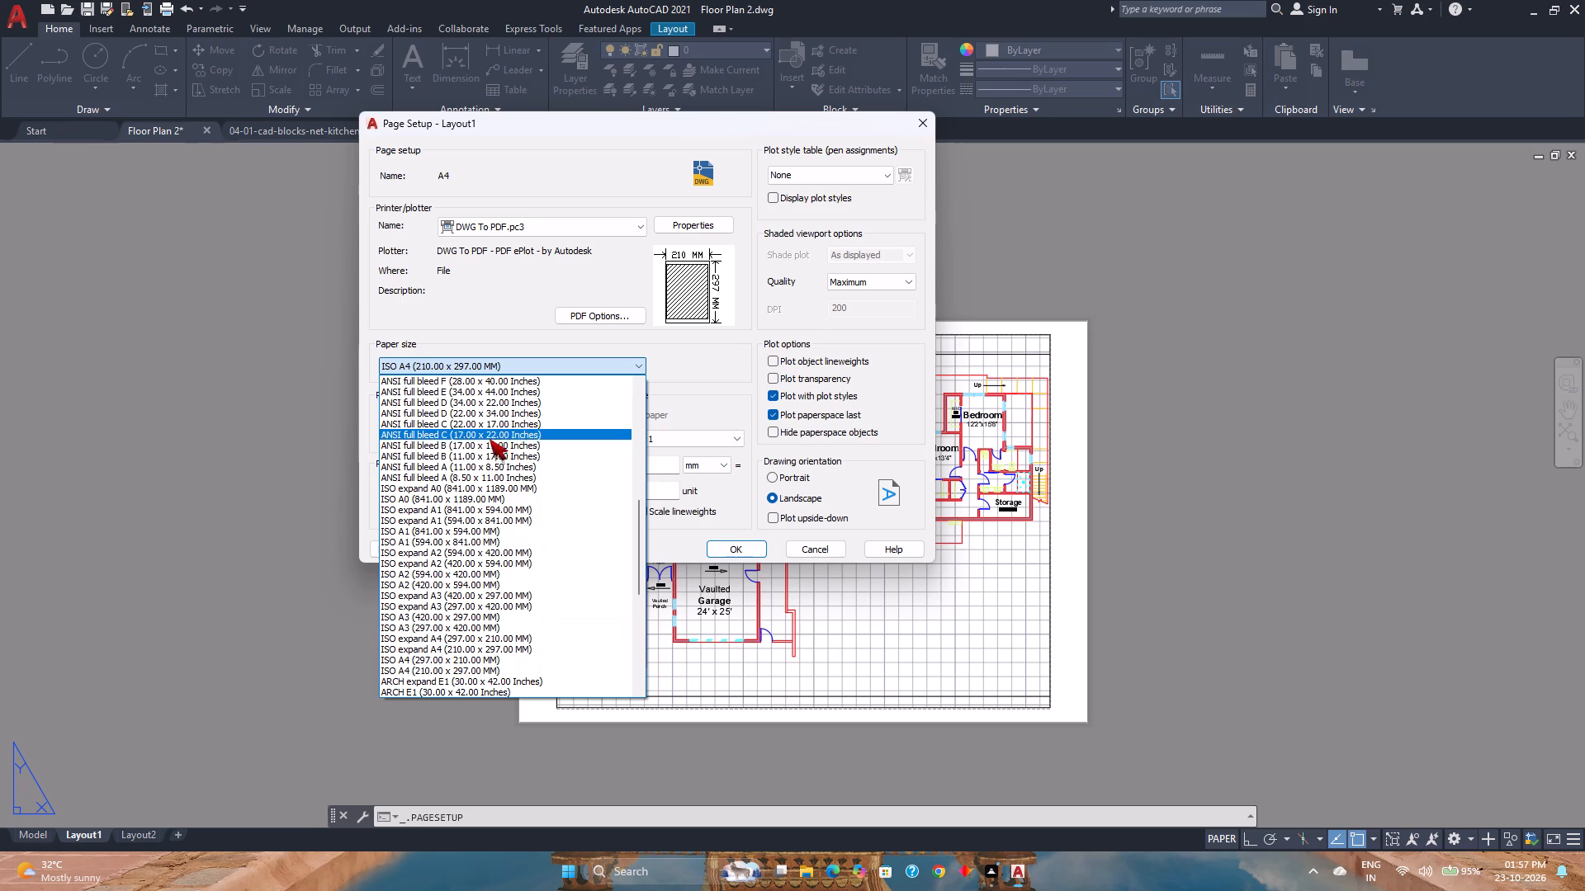
{"action": "scroll", "coordinate": [462, 426], "scroll_direction": "up", "scroll_amount": 2}
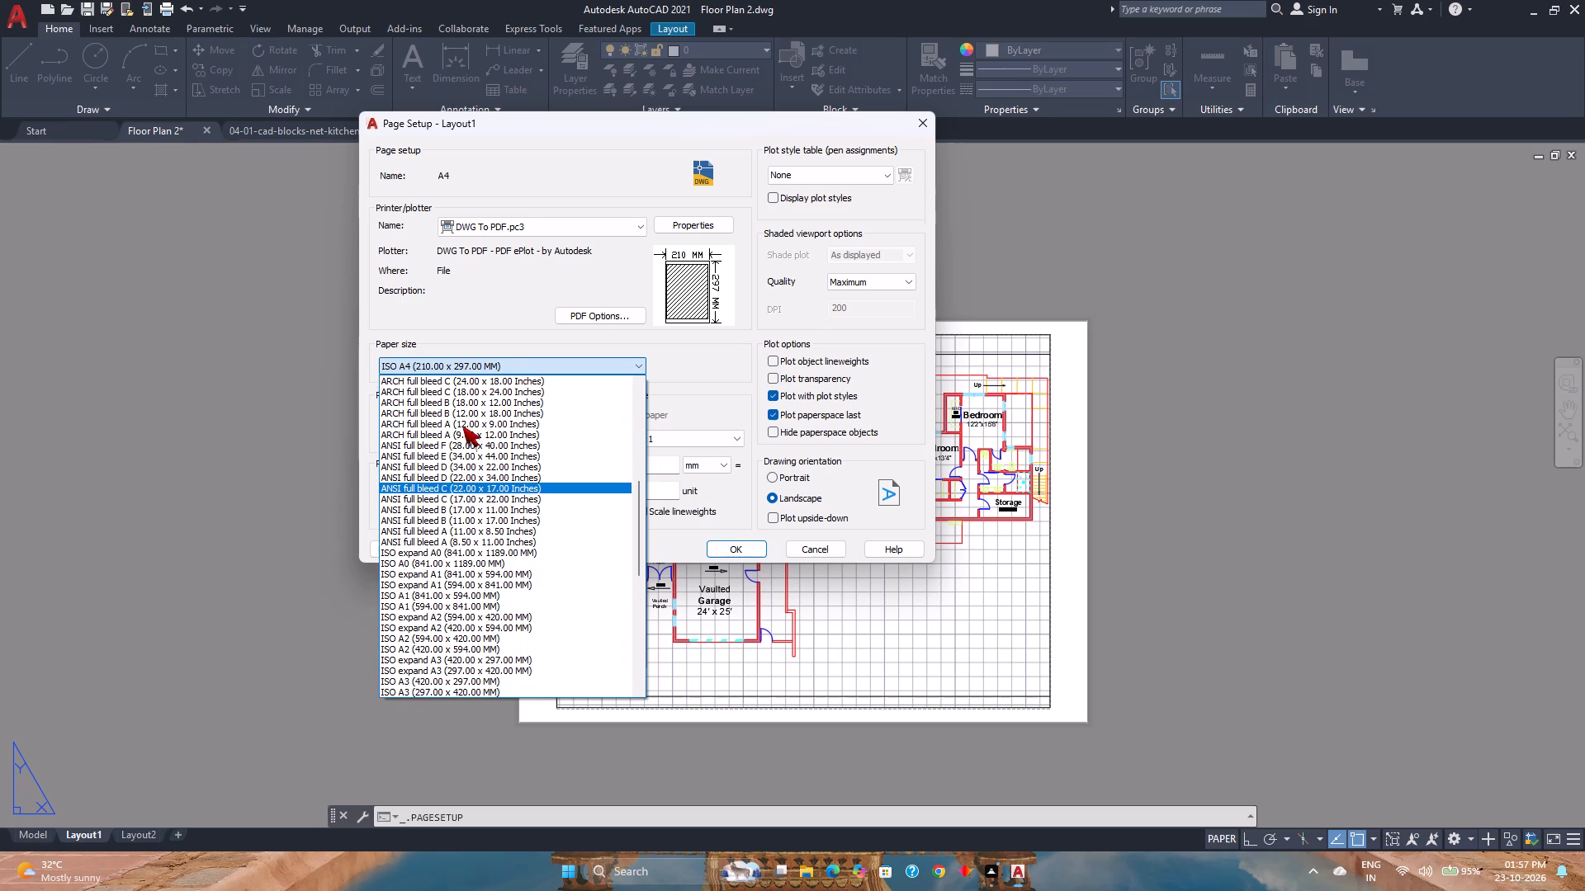
{"action": "scroll", "coordinate": [462, 426], "scroll_direction": "up", "scroll_amount": 5}
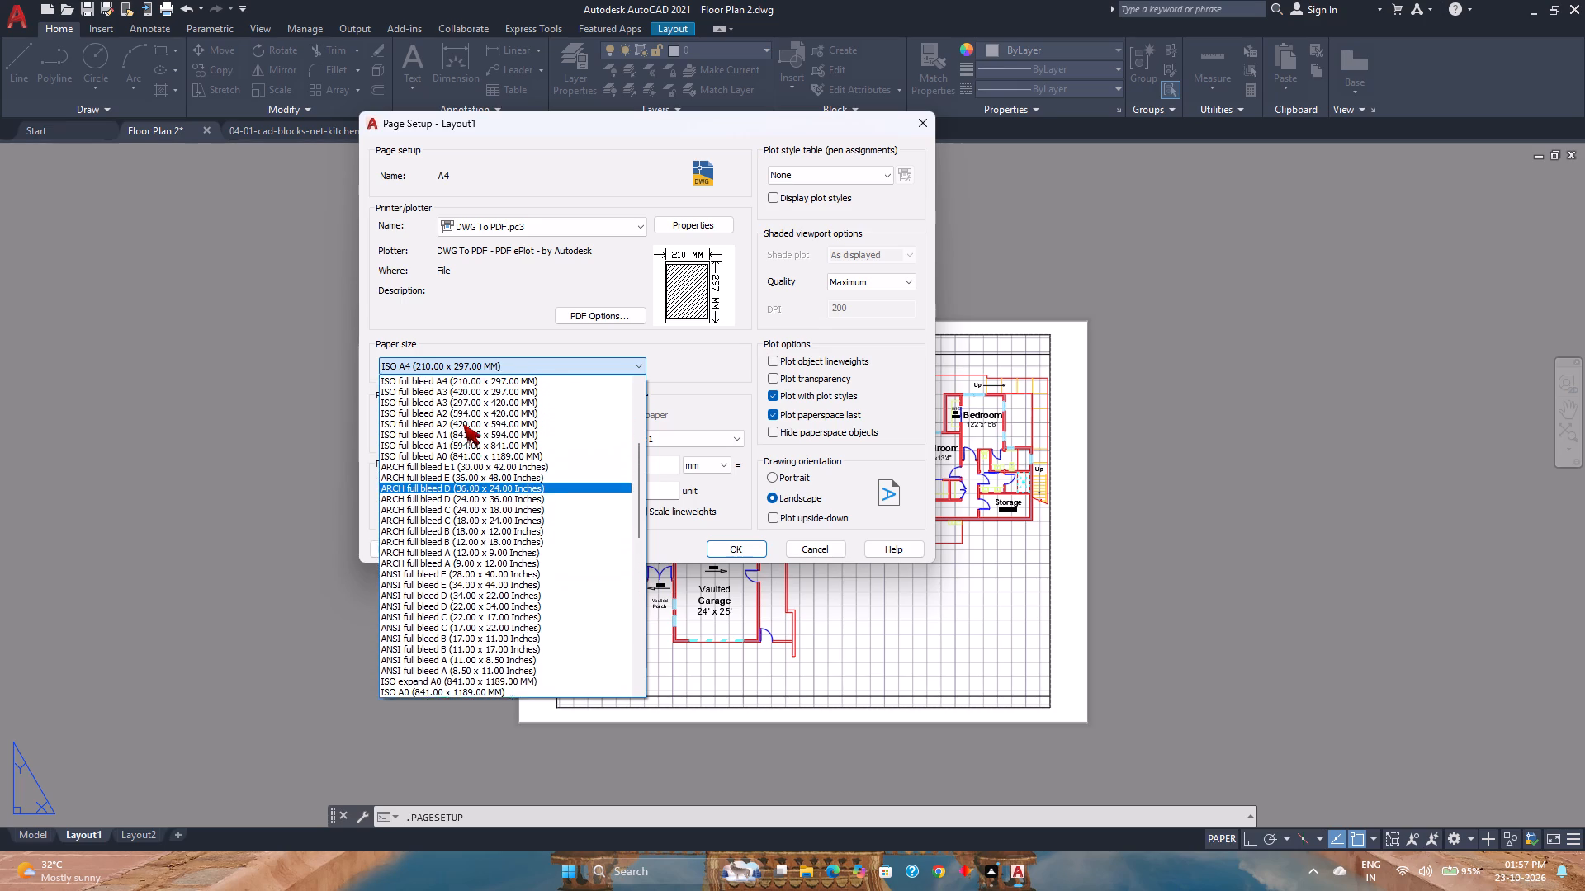
{"action": "scroll", "coordinate": [463, 424], "scroll_direction": "up", "scroll_amount": 2}
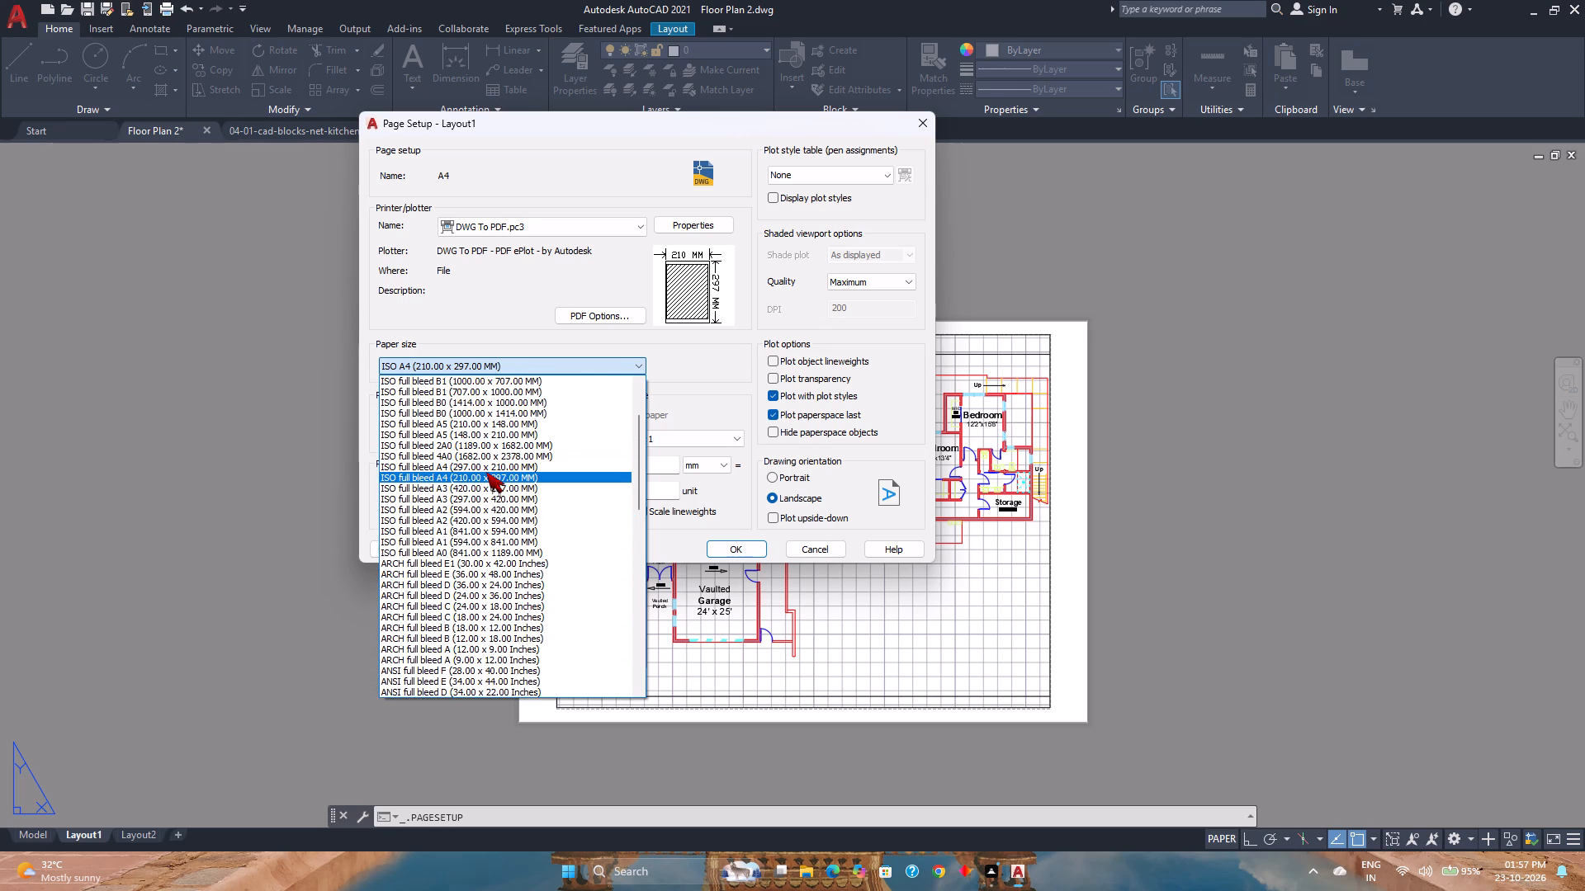
{"action": "left_click", "coordinate": [486, 468]}
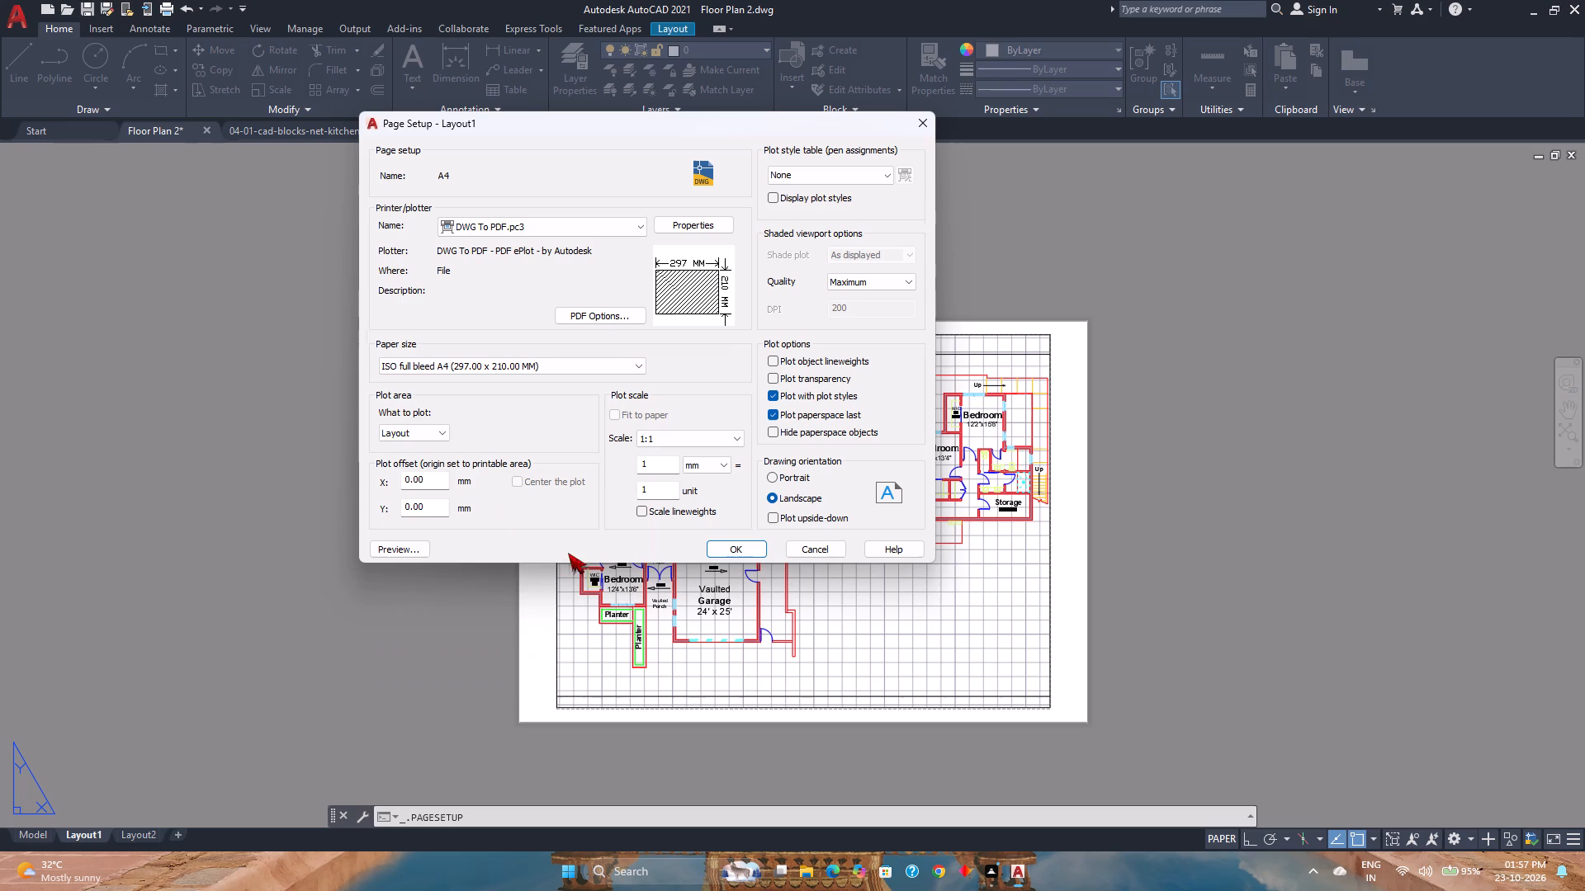
{"action": "left_click", "coordinate": [723, 543]}
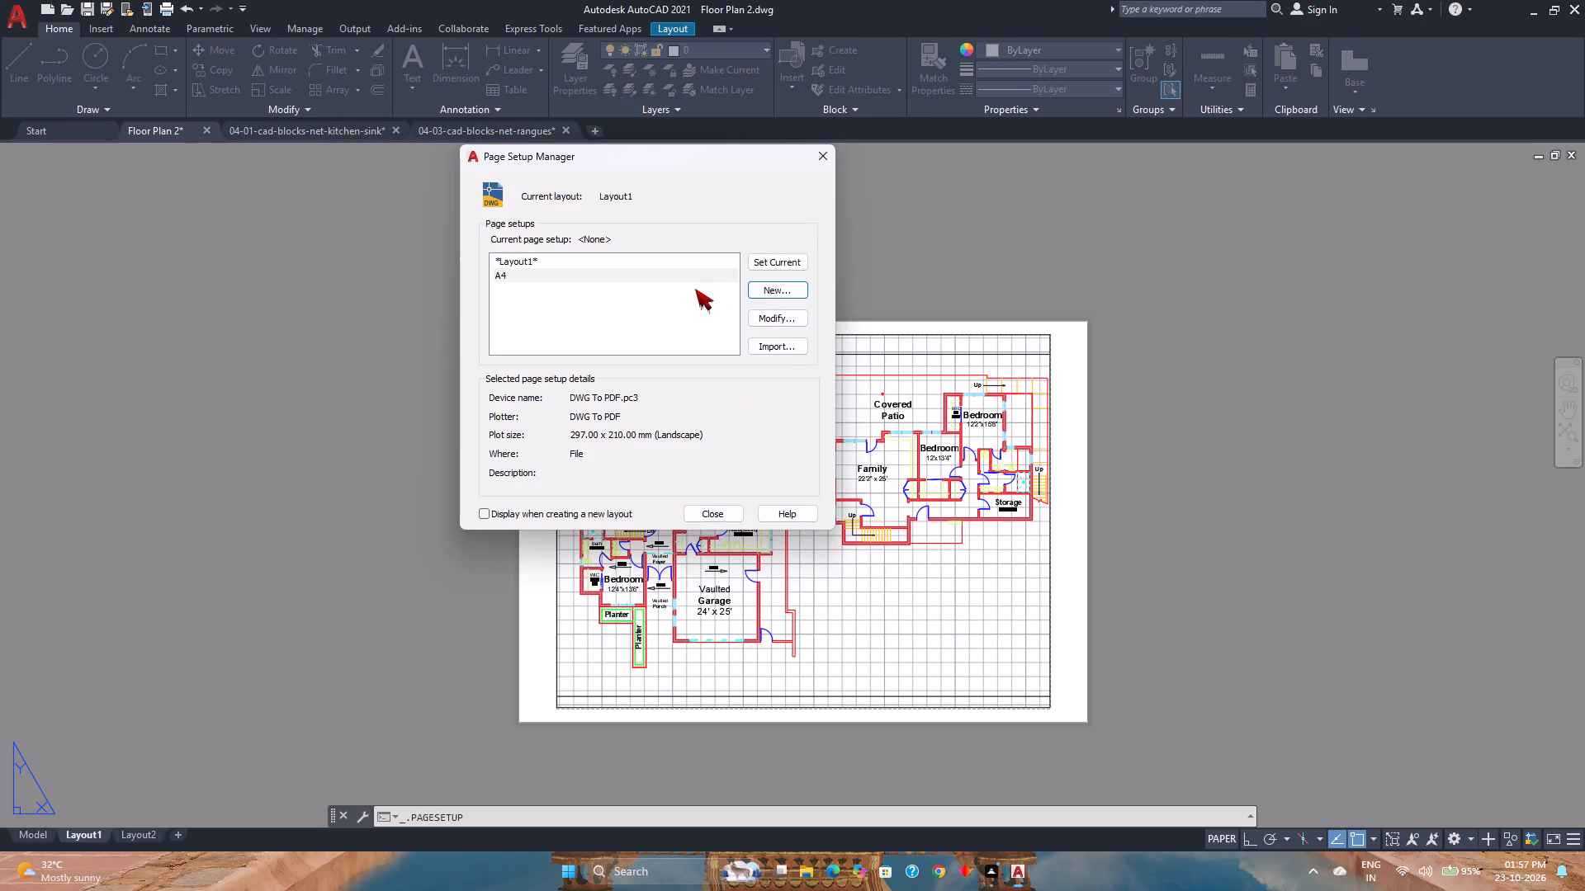
Make A4 the current page setup for Layout1 and close the page setup manager.
{"action": "left_click", "coordinate": [703, 277]}
{"action": "left_click", "coordinate": [773, 263]}
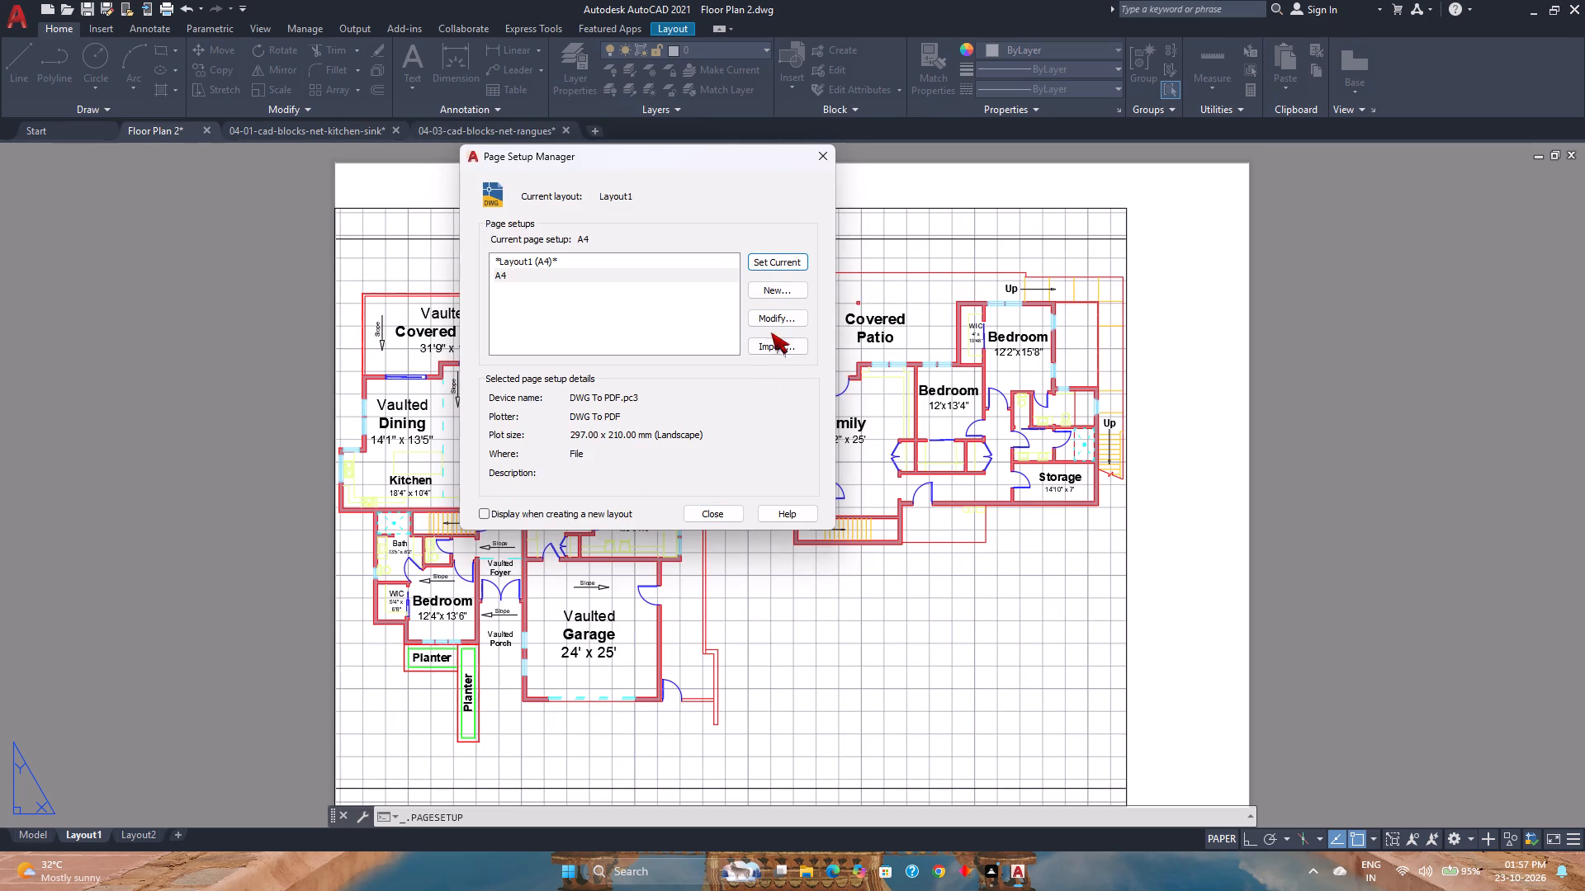
{"action": "left_click", "coordinate": [722, 516]}
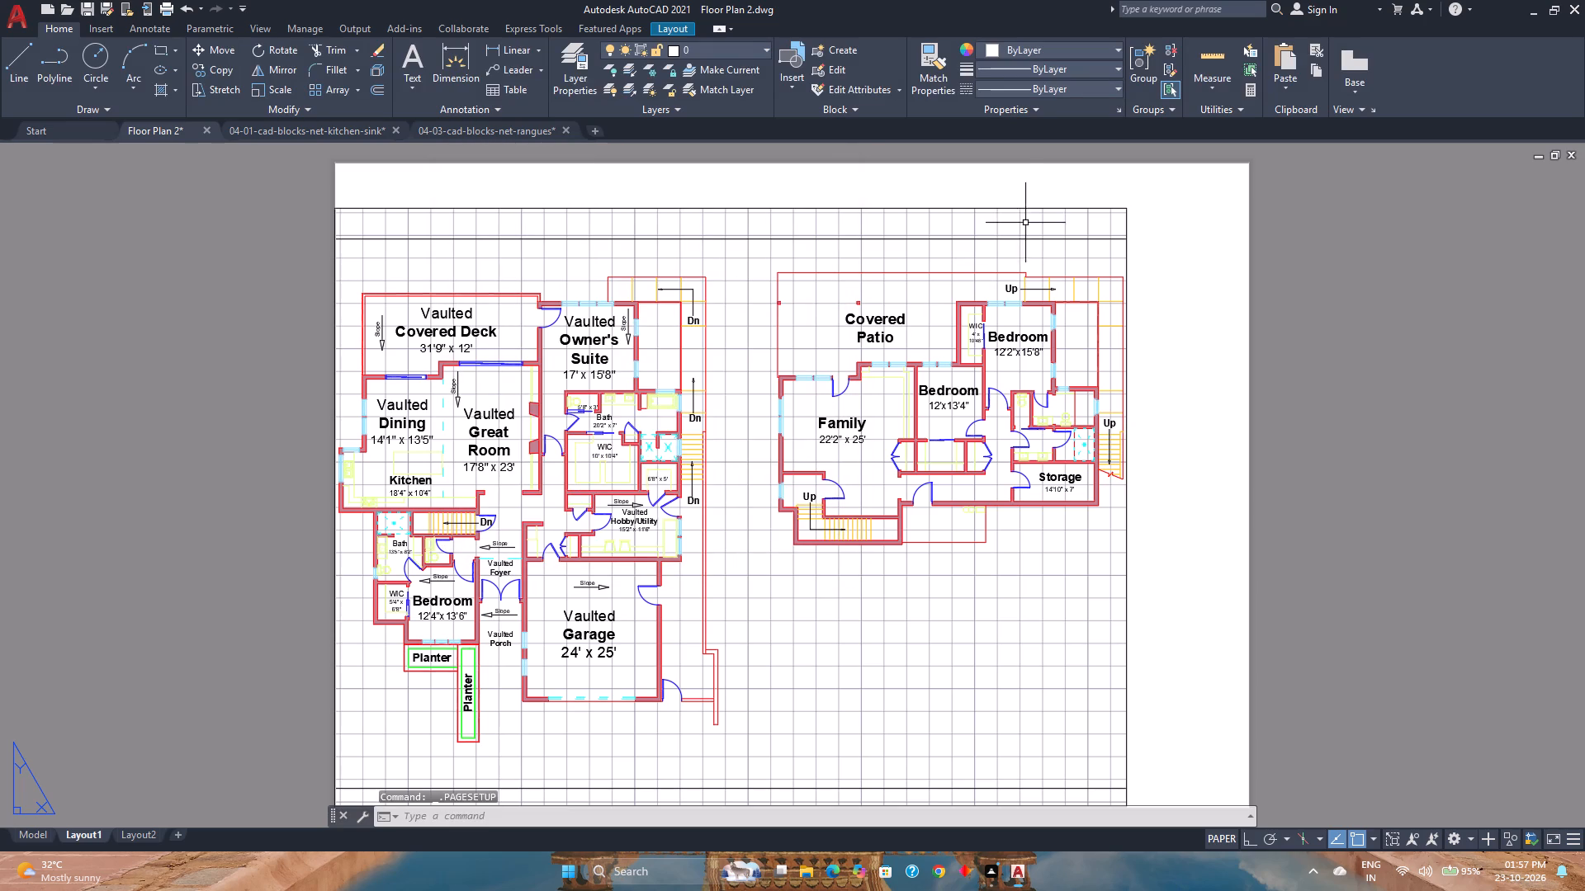
Delete the existing viewport from the Layout1 sheet.
{"action": "left_click", "coordinate": [1029, 207]}
{"action": "key", "text": "Delete"}
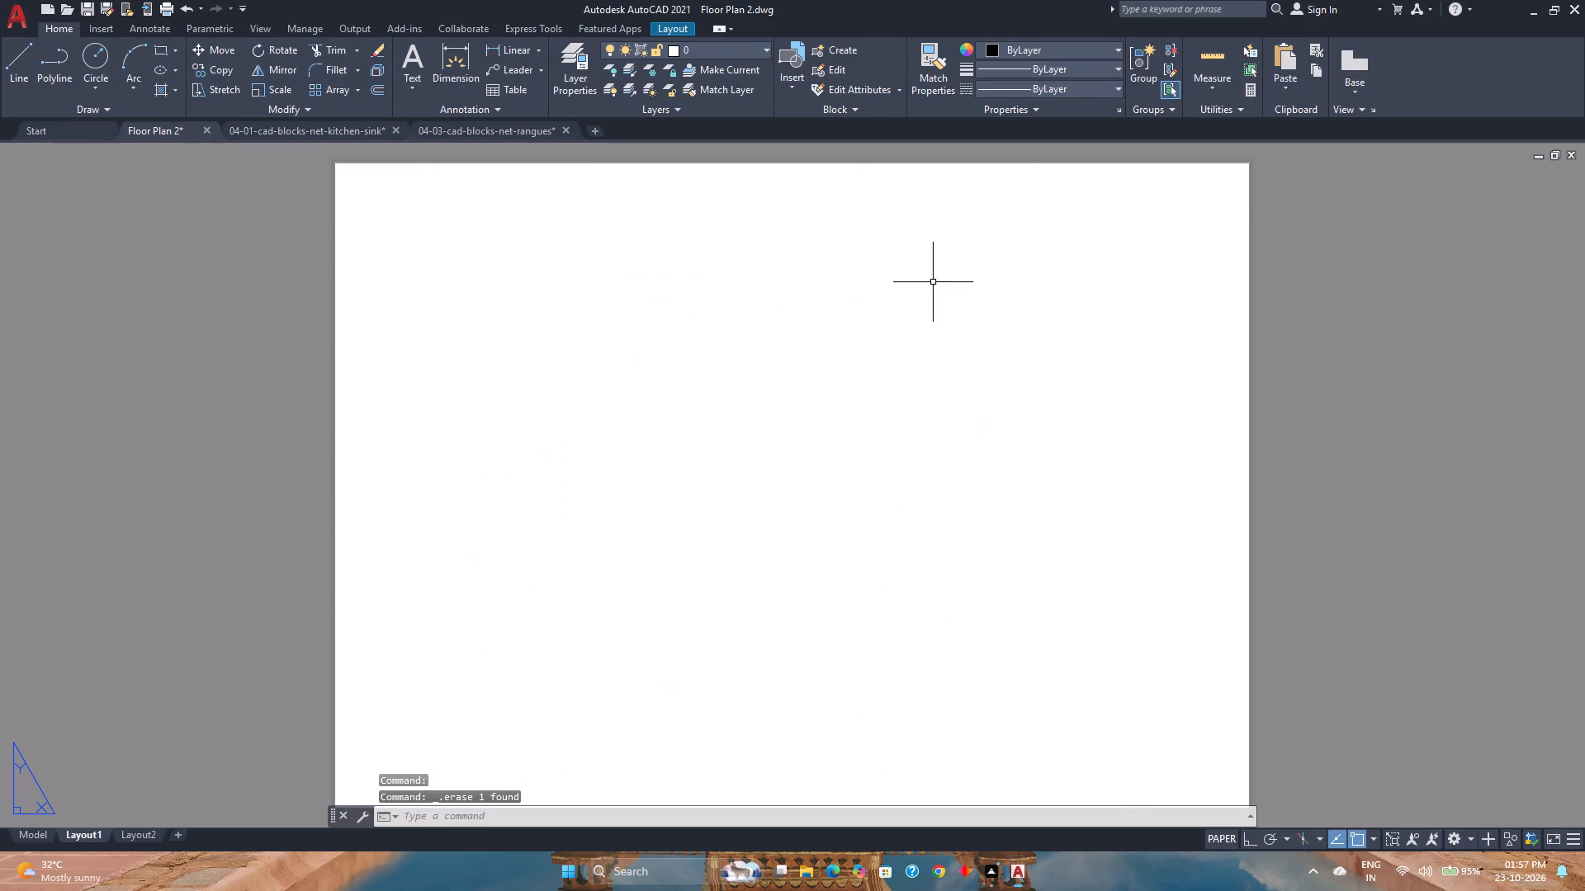
Draw a rectangle around the Layout1 sheet from 0,0 to its upper-right corner, about 24'-9" by 17'-6".
{"action": "scroll", "coordinate": [925, 286], "scroll_direction": "down", "scroll_amount": 1}
{"action": "left_click", "coordinate": [165, 45]}
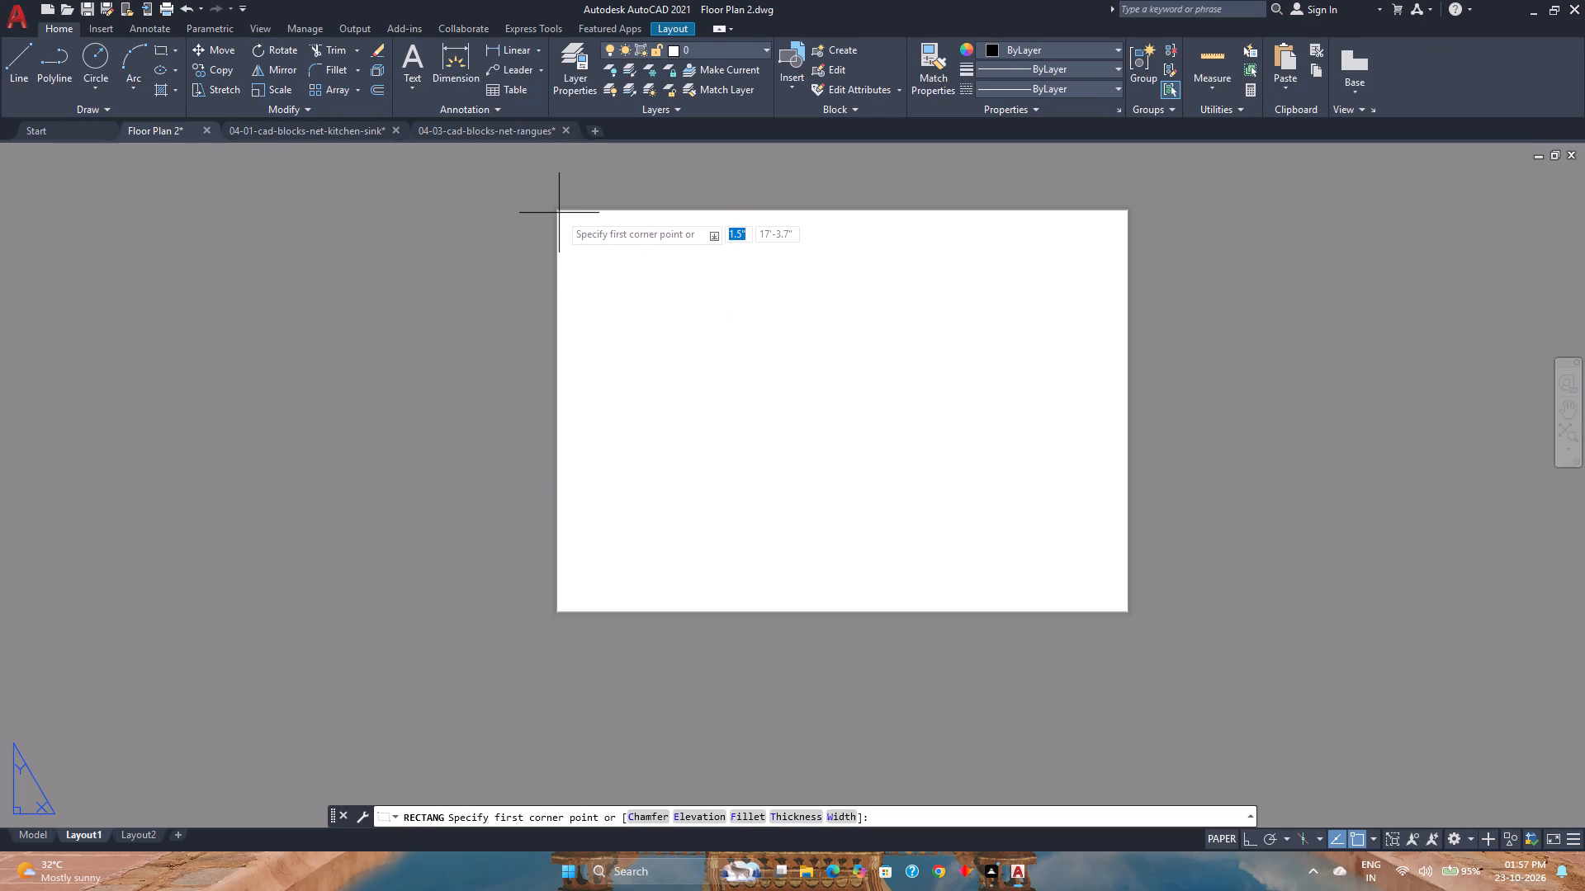
{"action": "scroll", "coordinate": [559, 213], "scroll_direction": "up", "scroll_amount": 4}
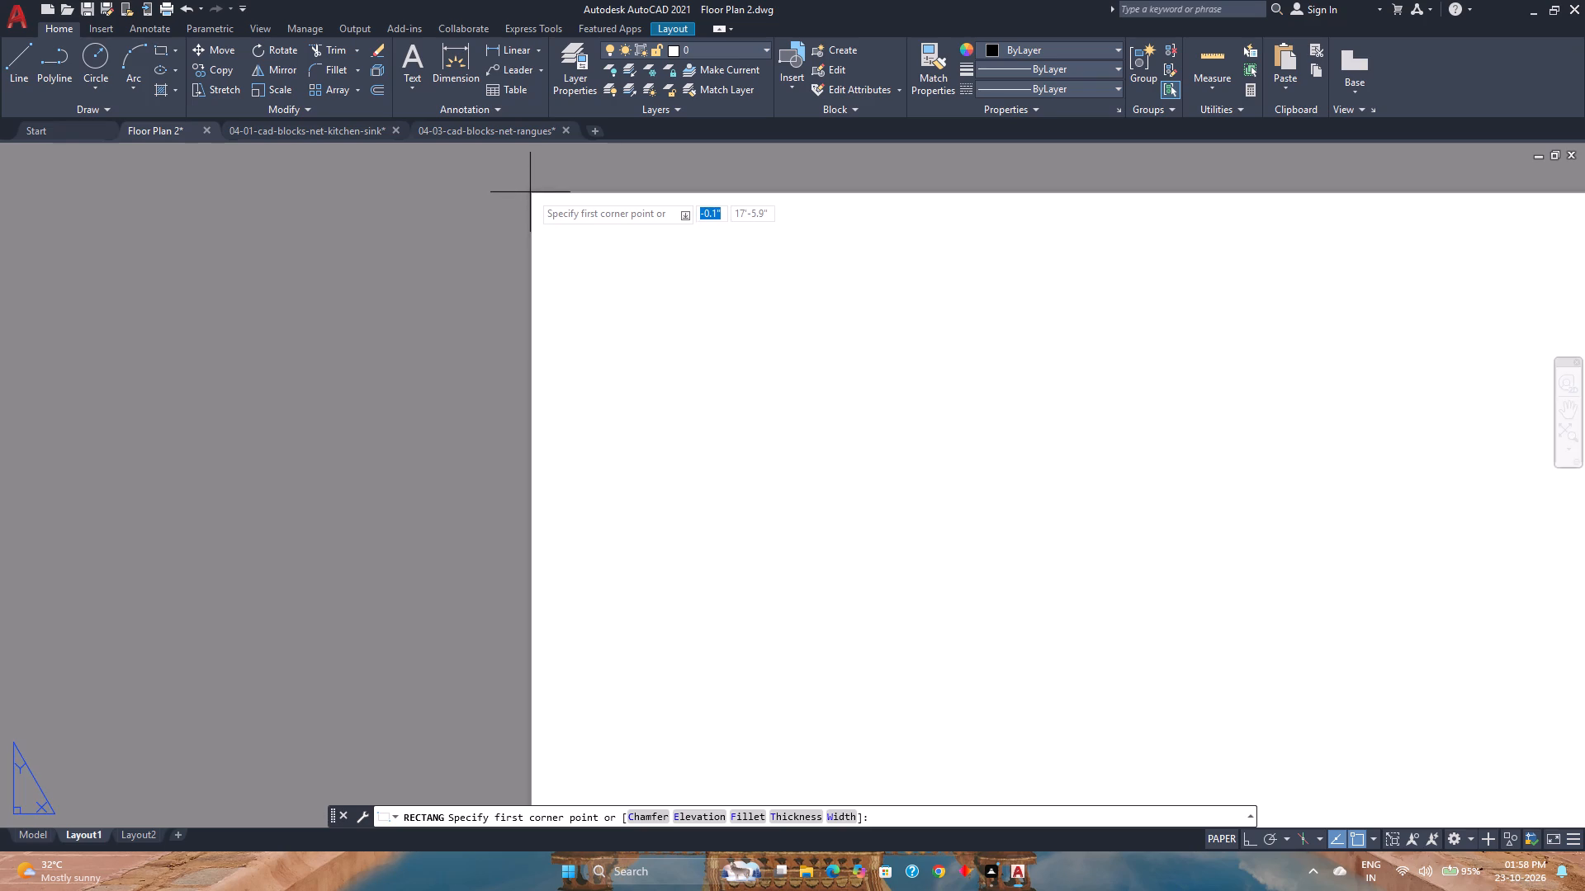
{"action": "type", "text": "0,0"}
{"action": "key", "text": "Return"}
{"action": "scroll", "coordinate": [603, 344], "scroll_direction": "down", "scroll_amount": 3}
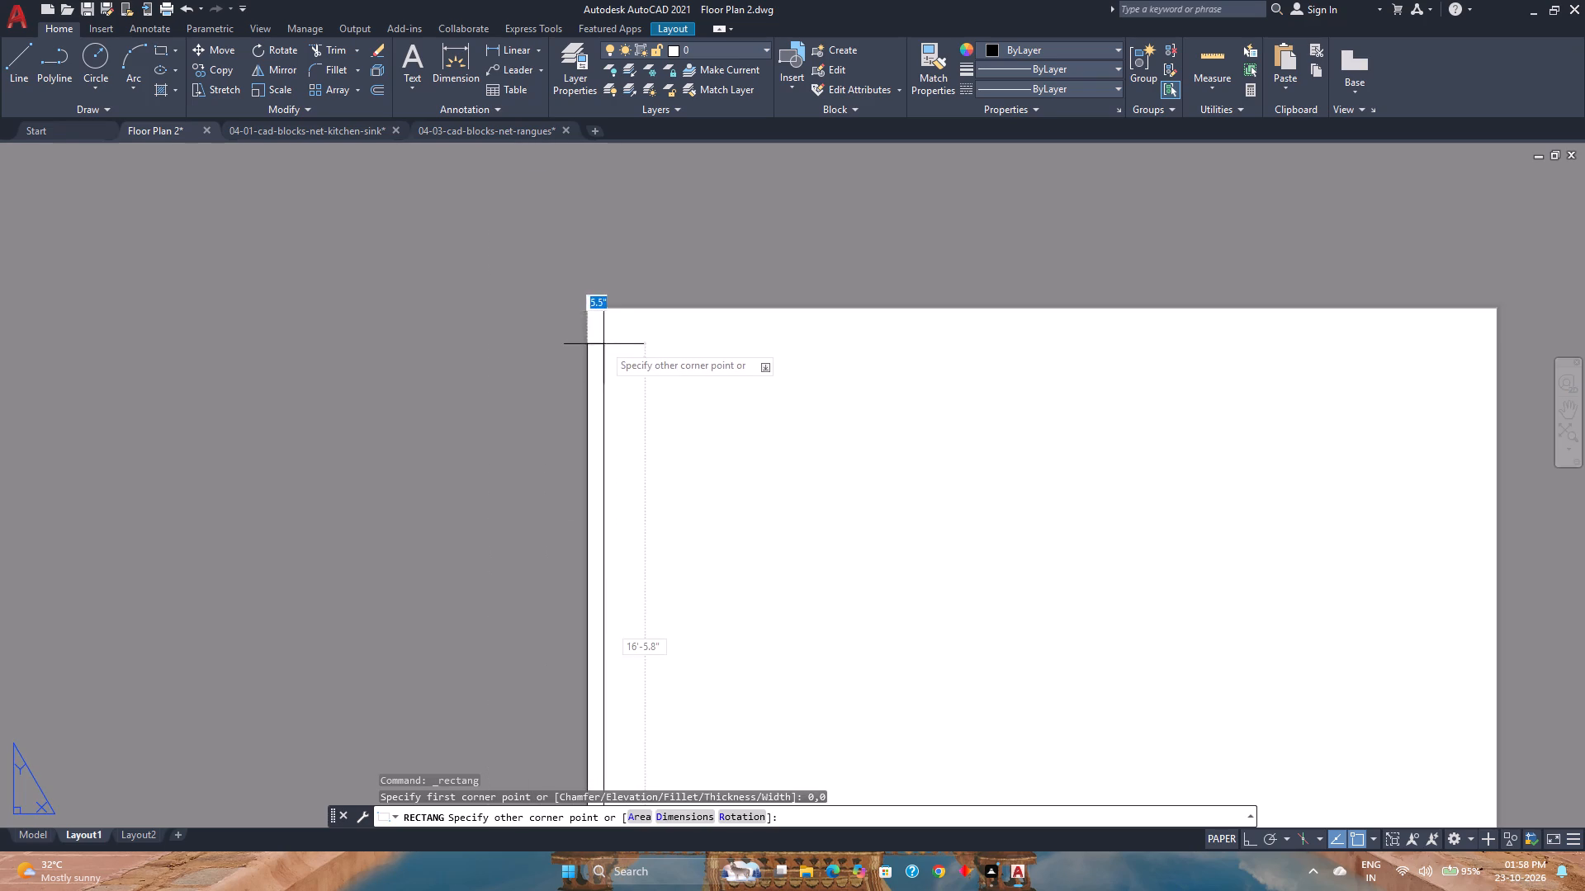
{"action": "middle_click_drag", "start_coordinate": [1389, 325], "coordinate": [1035, 346]}
{"action": "middle_click", "coordinate": [1035, 346]}
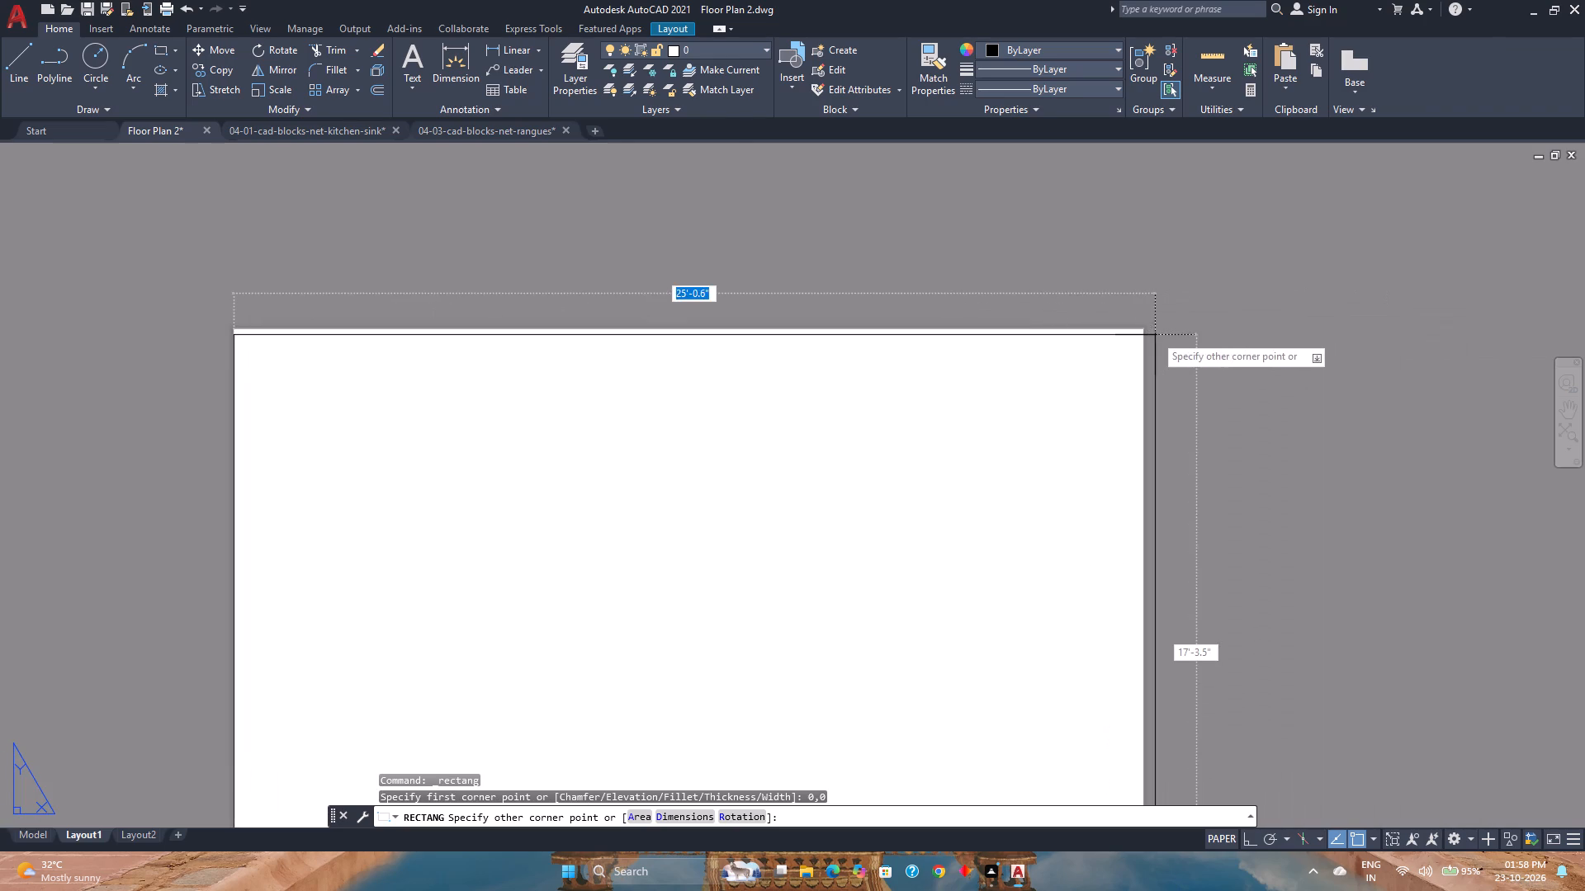
{"action": "scroll", "coordinate": [1133, 332], "scroll_direction": "up", "scroll_amount": 2}
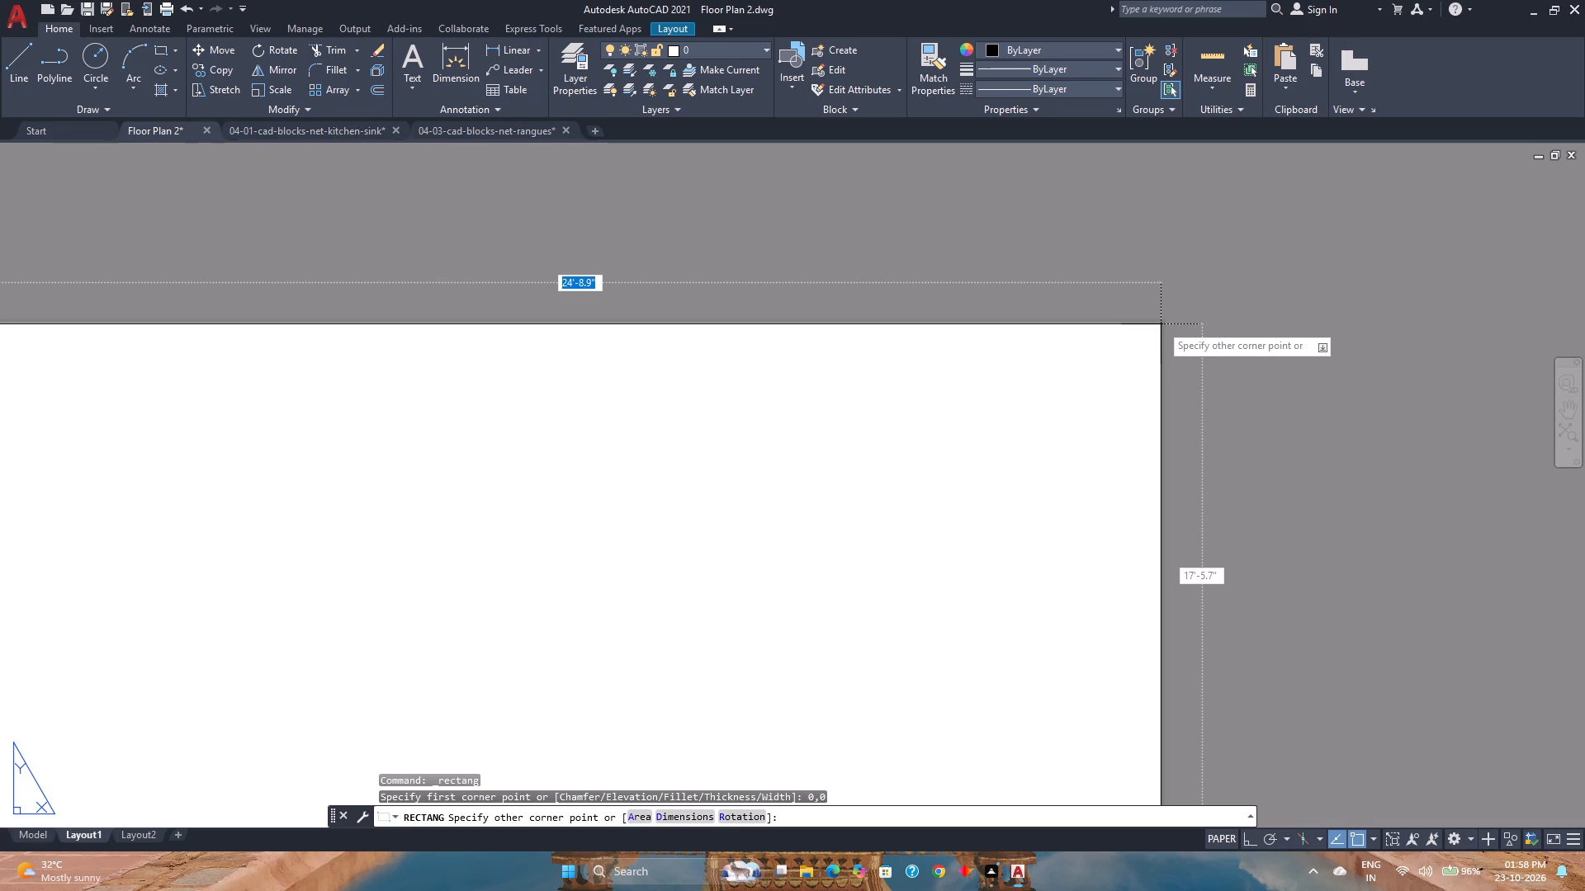
{"action": "scroll", "coordinate": [1161, 324], "scroll_direction": "down", "scroll_amount": 3}
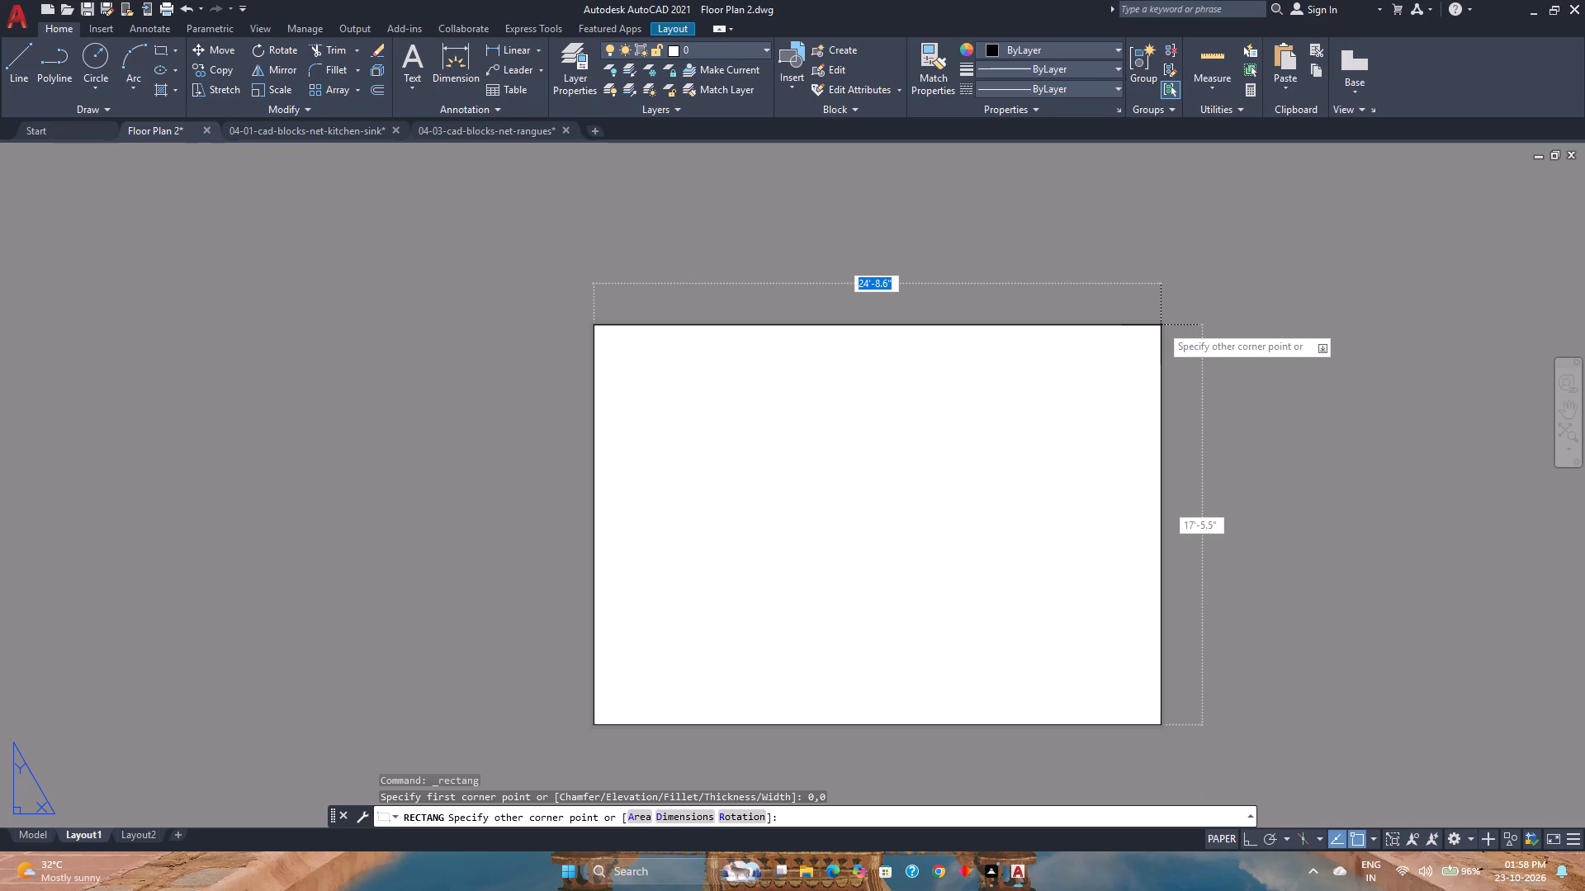
{"action": "scroll", "coordinate": [1161, 325], "scroll_direction": "up", "scroll_amount": 3}
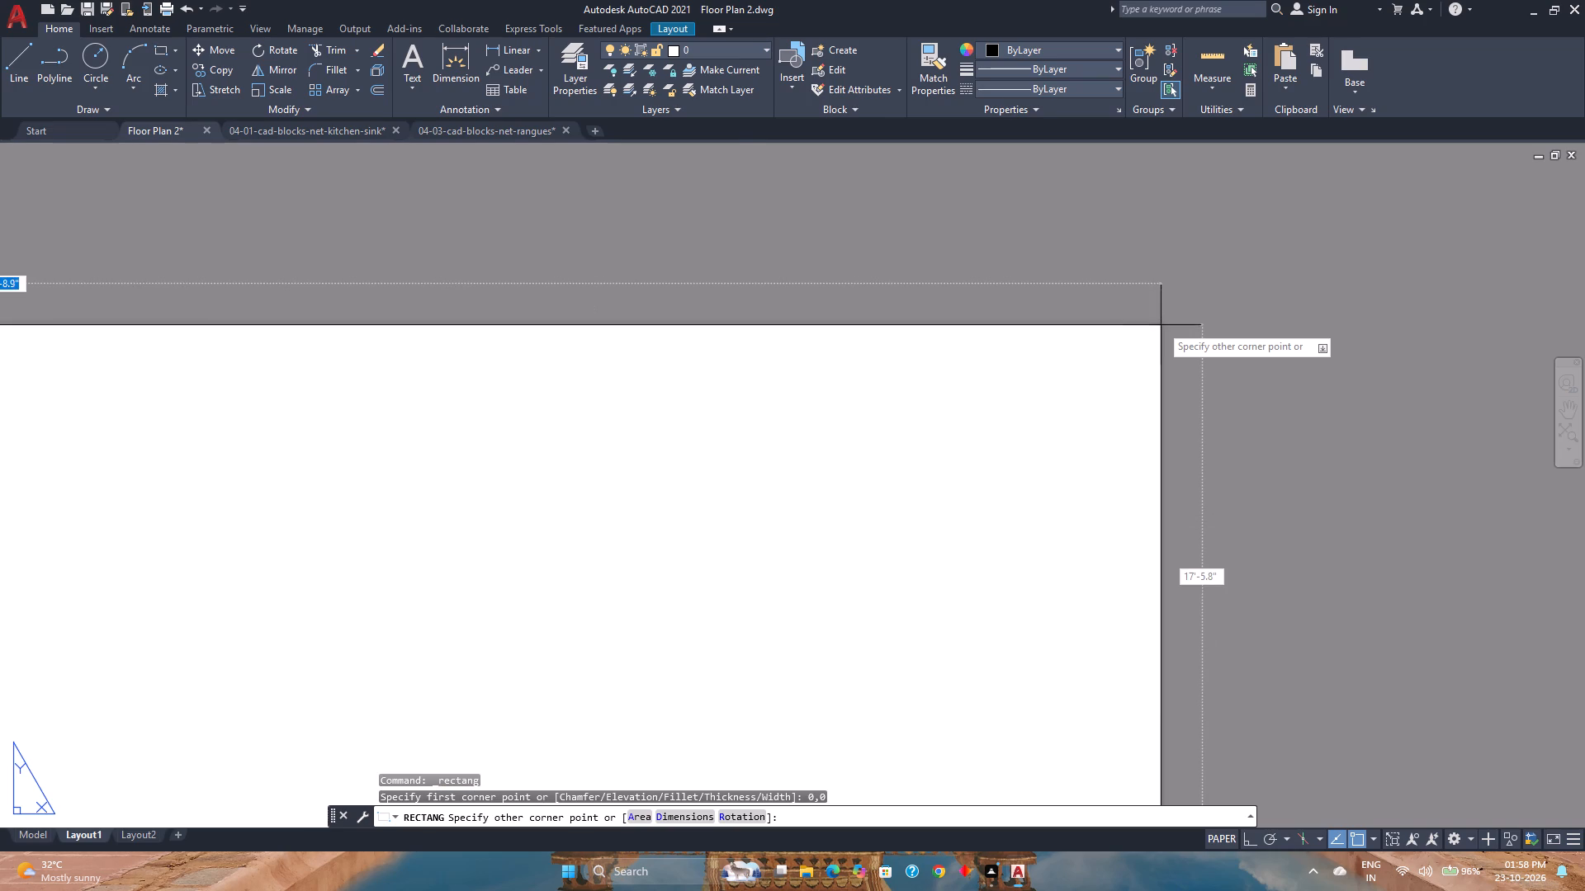
{"action": "scroll", "coordinate": [1161, 325], "scroll_direction": "up", "scroll_amount": 12}
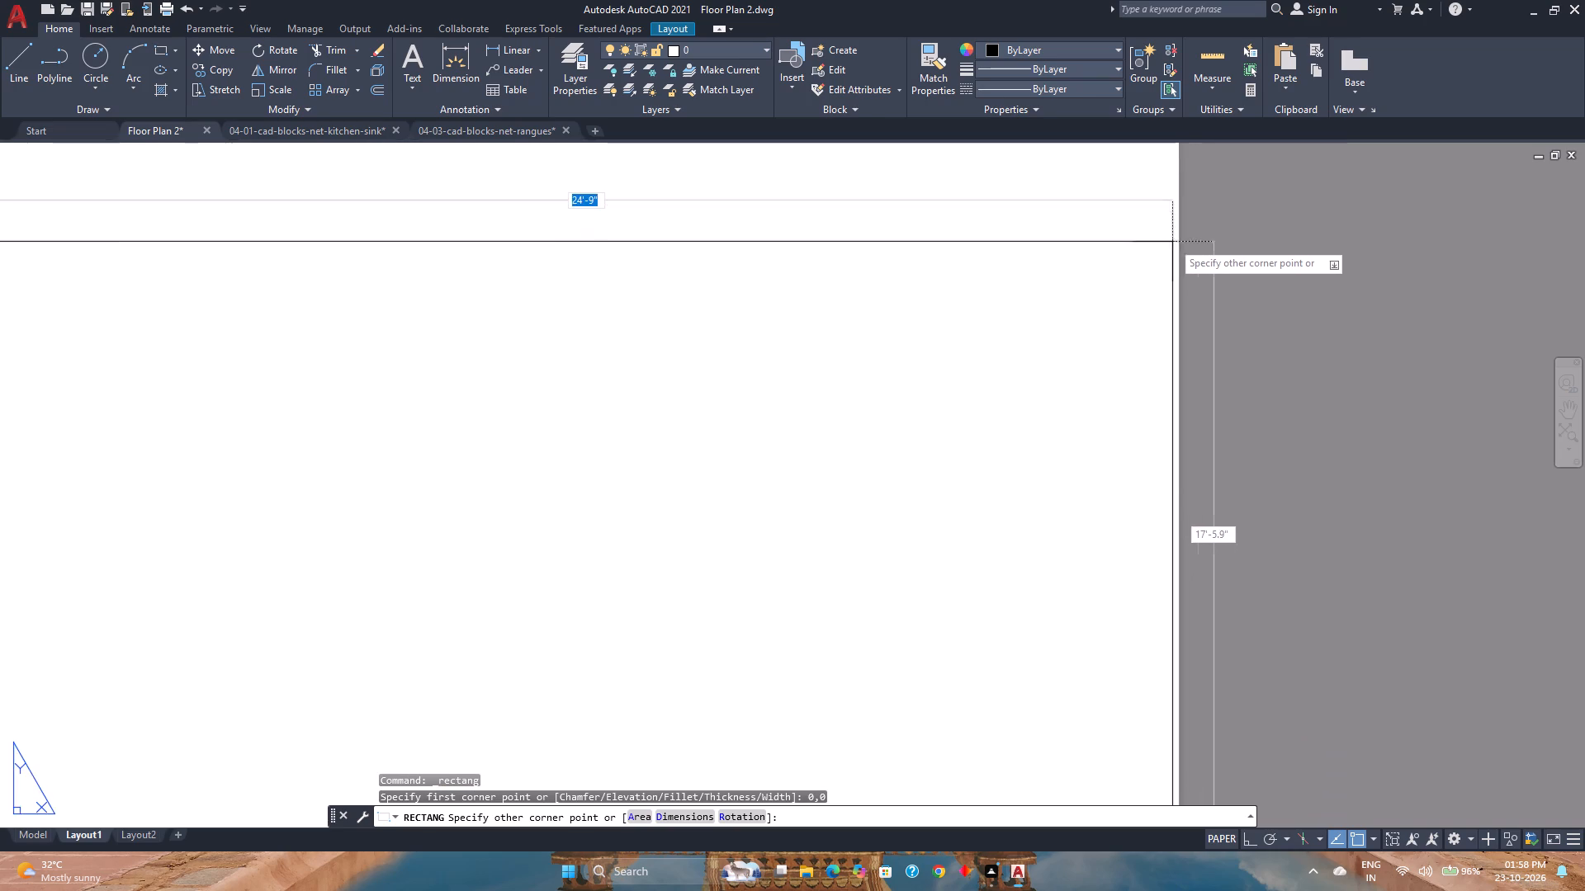
{"action": "scroll", "coordinate": [1172, 242], "scroll_direction": "down", "scroll_amount": 2}
{"action": "middle_click_drag", "start_coordinate": [1172, 242], "coordinate": [1160, 367]}
{"action": "scroll", "coordinate": [1157, 346], "scroll_direction": "up", "scroll_amount": 2}
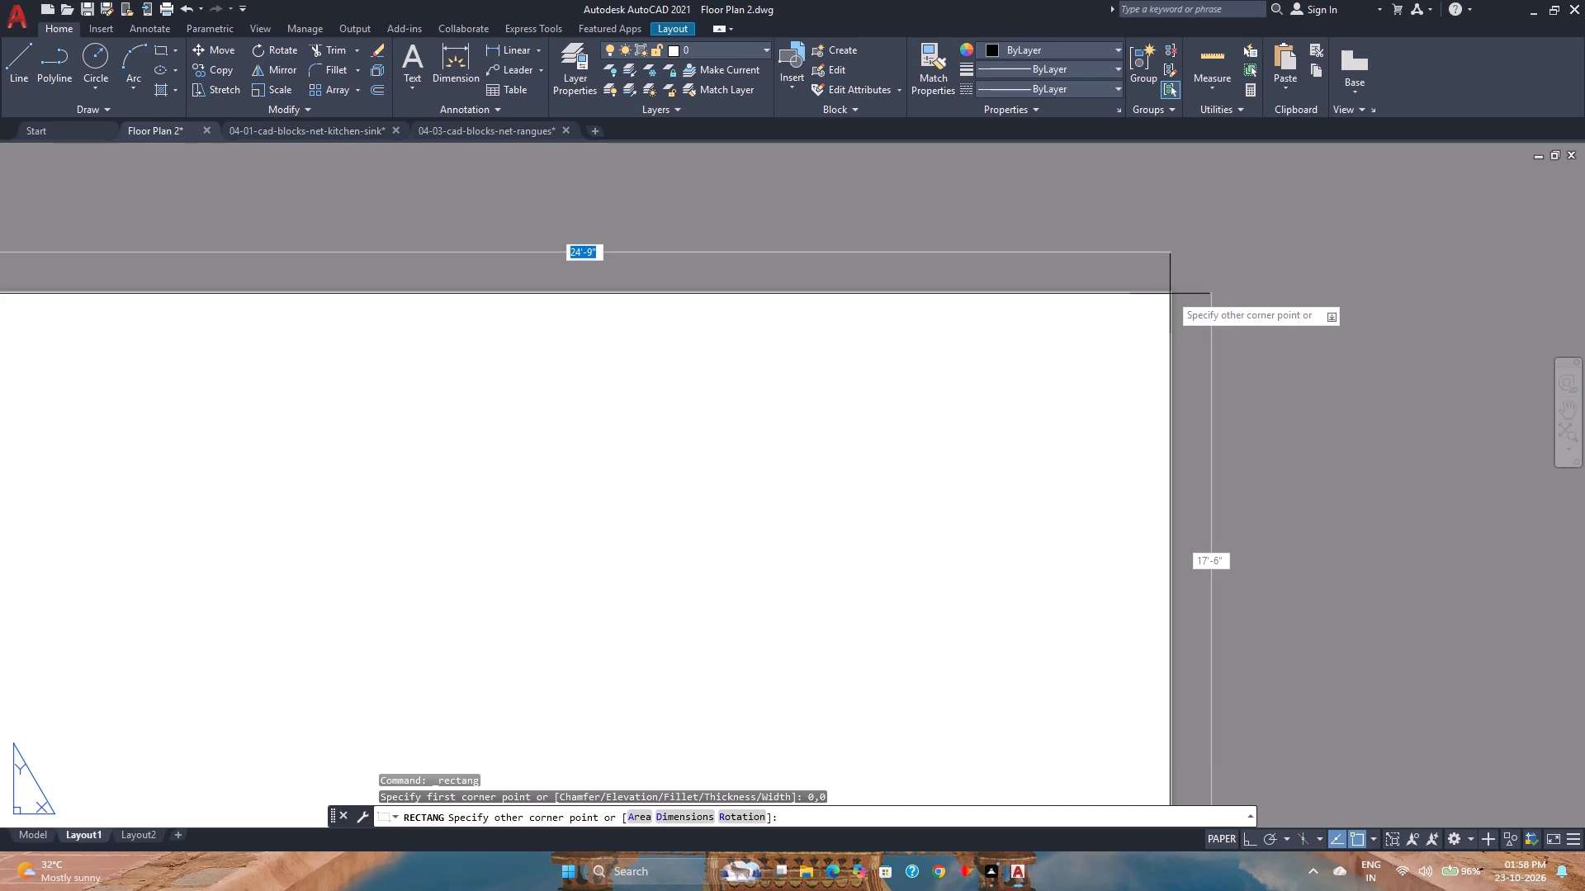
{"action": "left_click", "coordinate": [1170, 294]}
Offset the sheet-edge rectangle 9" inward to form a border line.
{"action": "scroll", "coordinate": [1170, 294], "scroll_direction": "down", "scroll_amount": 12}
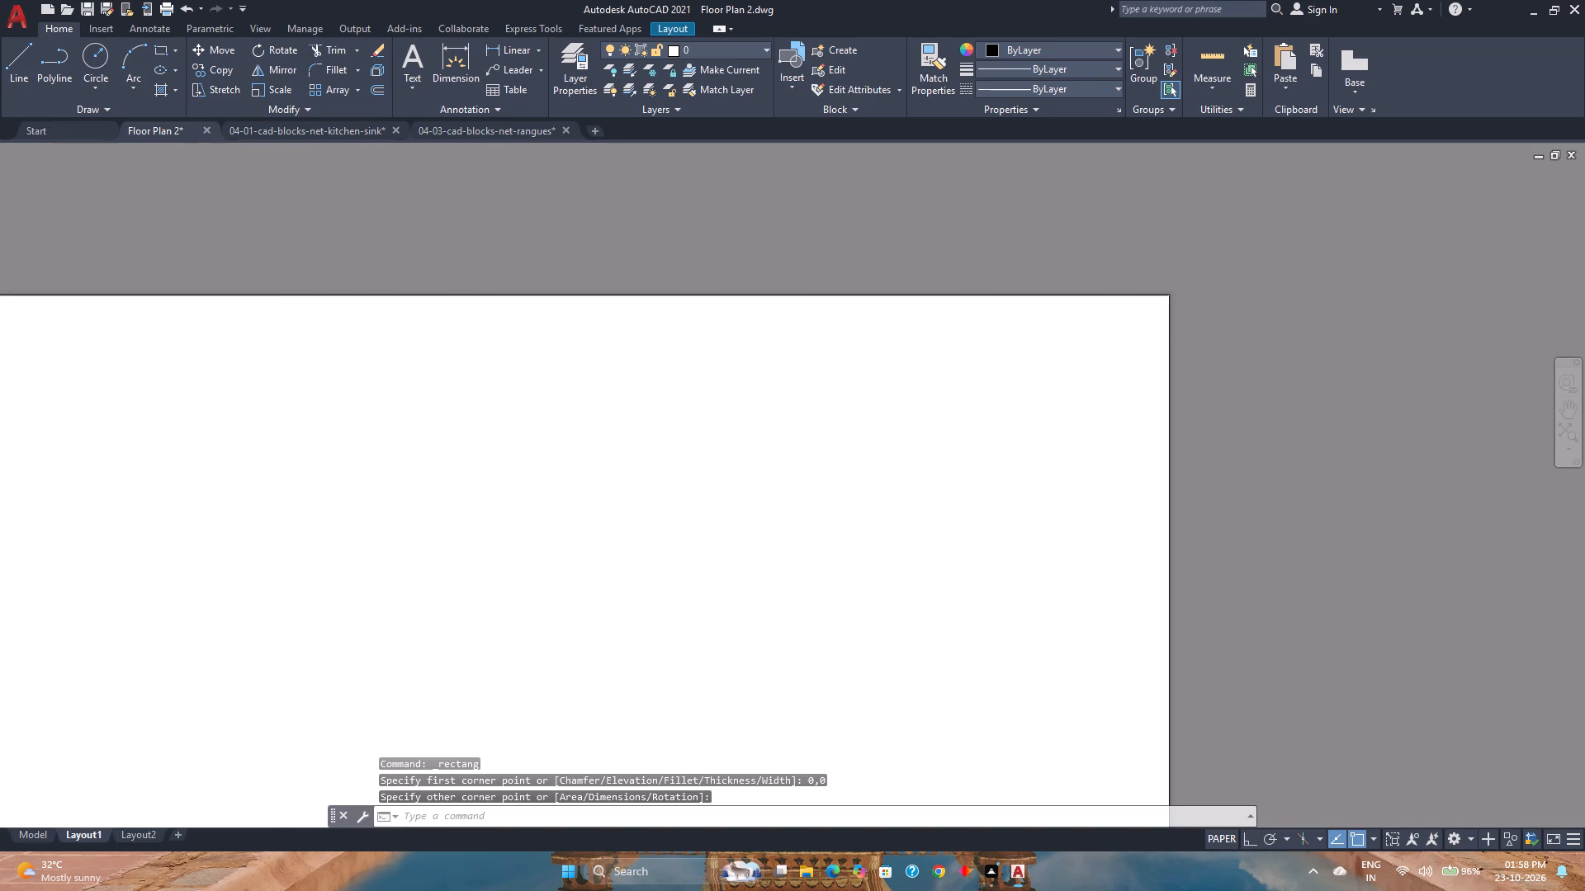
{"action": "scroll", "coordinate": [1170, 294], "scroll_direction": "down", "scroll_amount": 8}
{"action": "scroll", "coordinate": [1151, 325], "scroll_direction": "up", "scroll_amount": 3}
{"action": "middle_click_drag", "start_coordinate": [1142, 333], "coordinate": [826, 389]}
{"action": "left_click", "coordinate": [373, 87]}
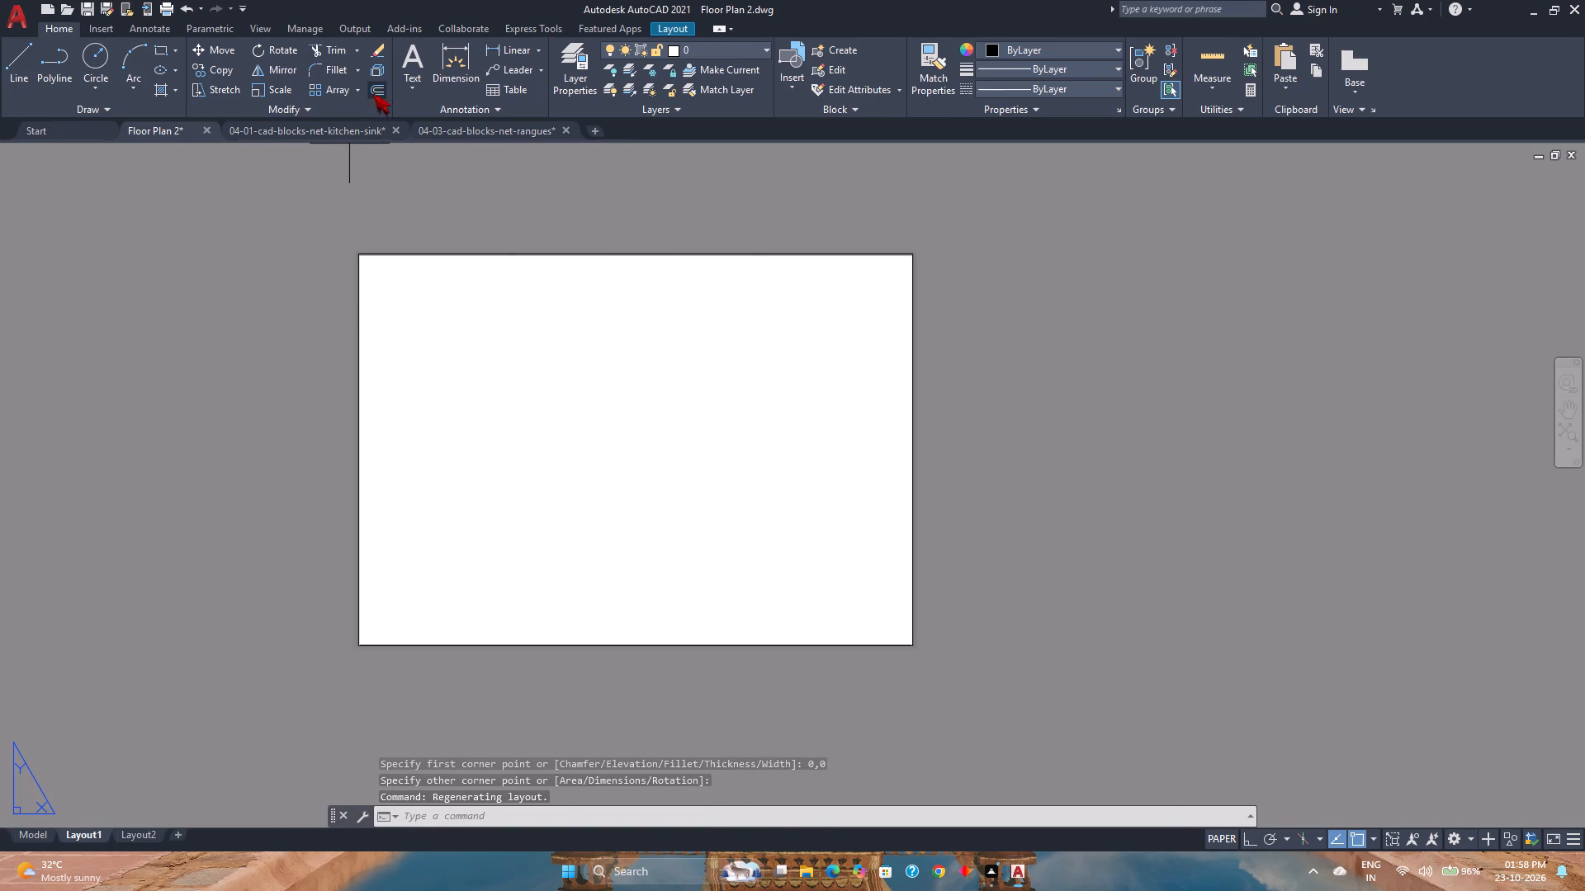
{"action": "key", "text": "1"}
{"action": "key", "text": "apostrophe"}
{"action": "key", "text": "Return"}
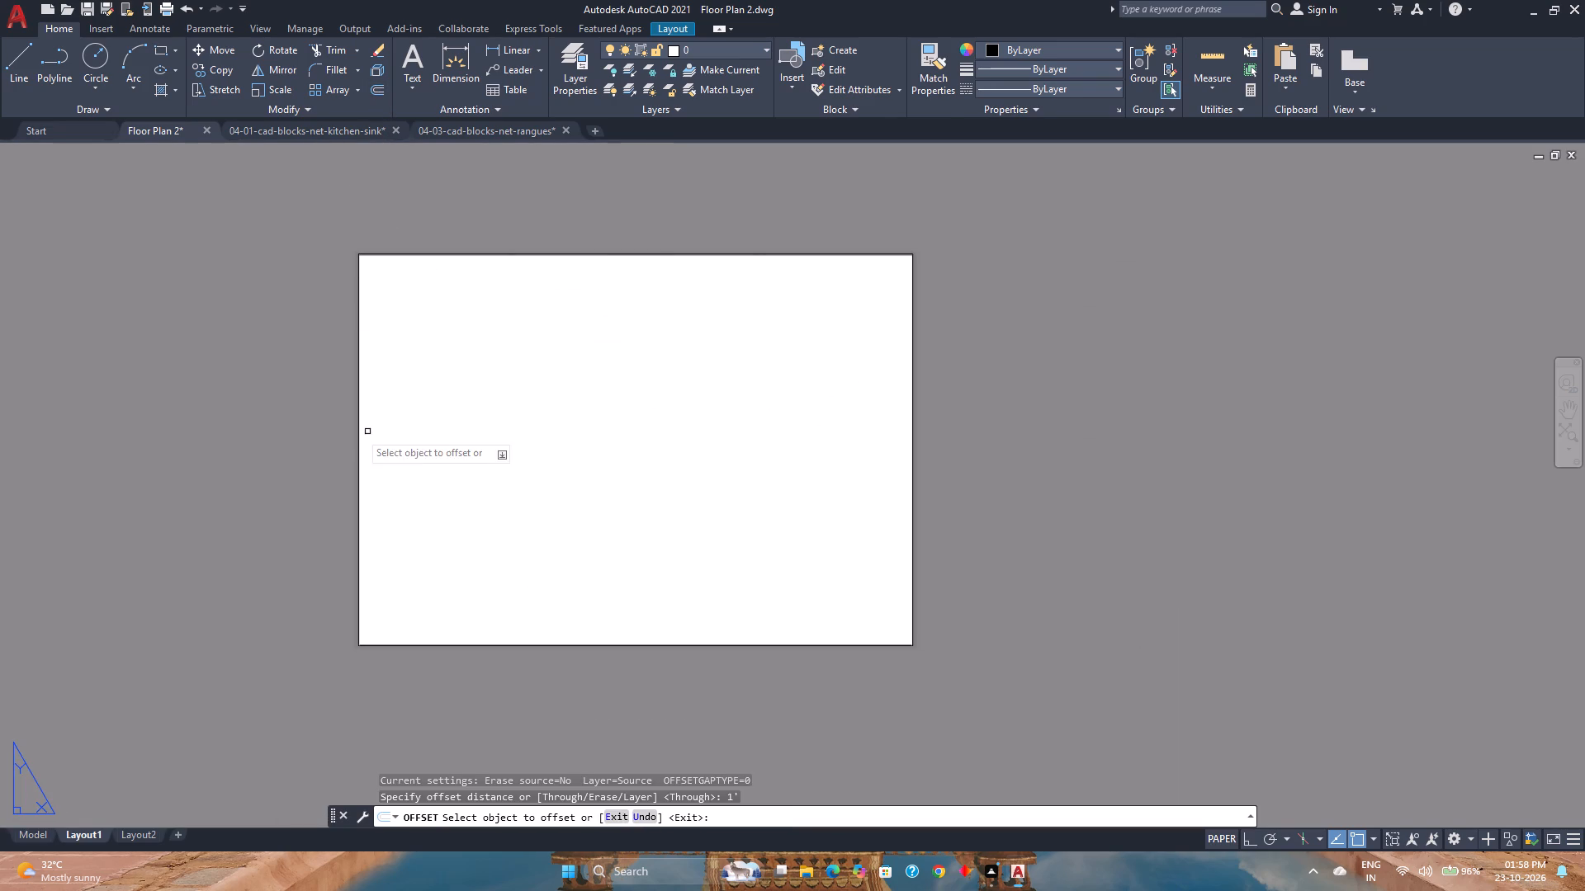
{"action": "left_click", "coordinate": [357, 427]}
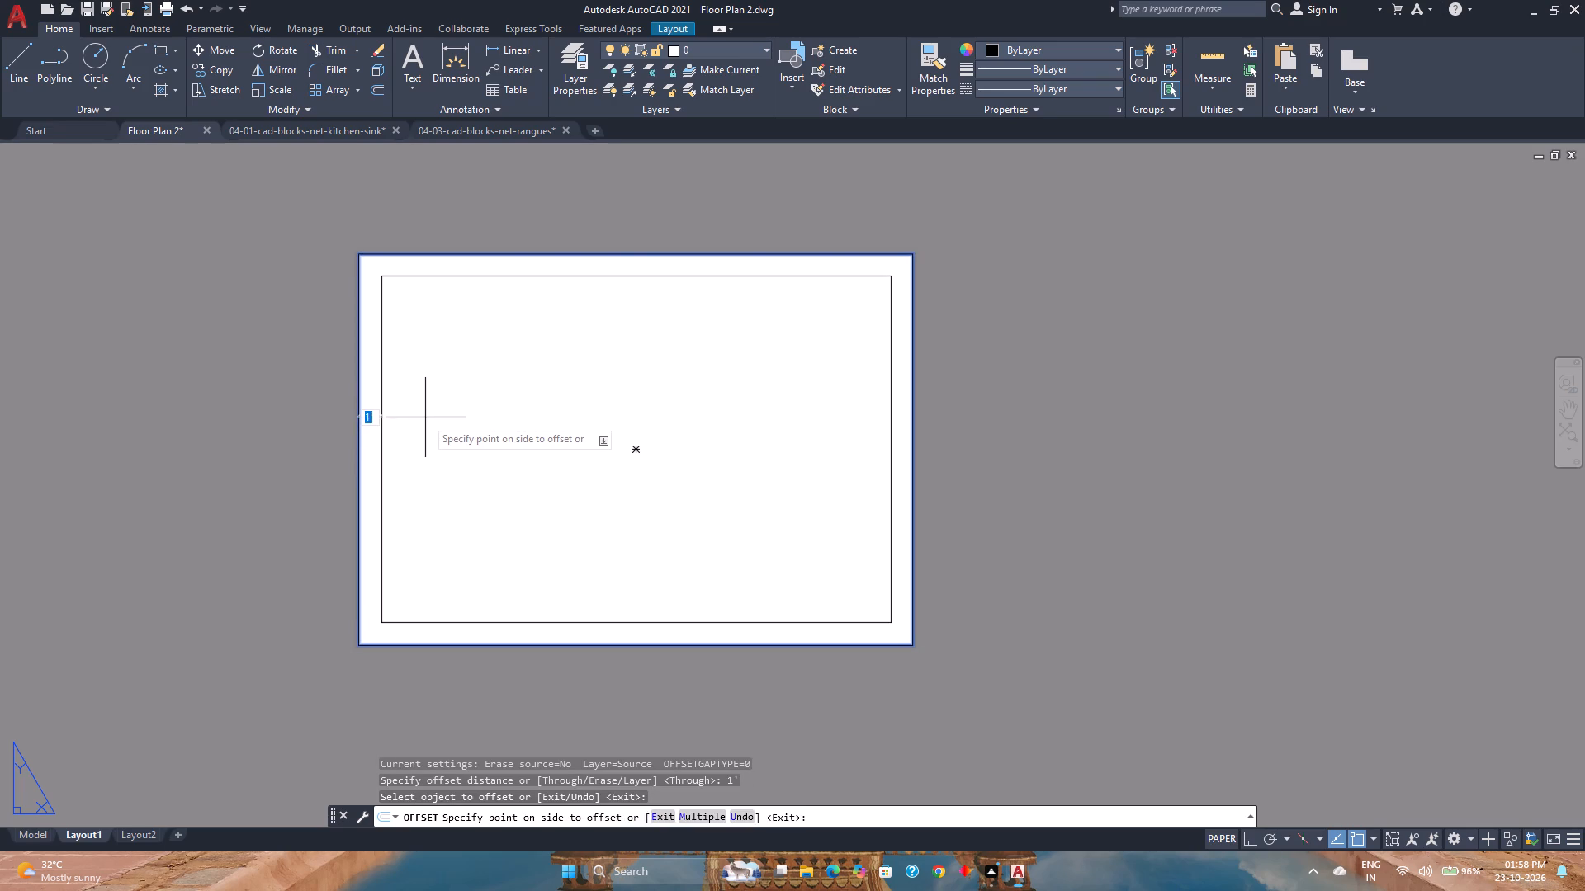
{"action": "key", "text": "9"}
{"action": "key", "text": "Return"}
{"action": "key", "text": "Escape"}
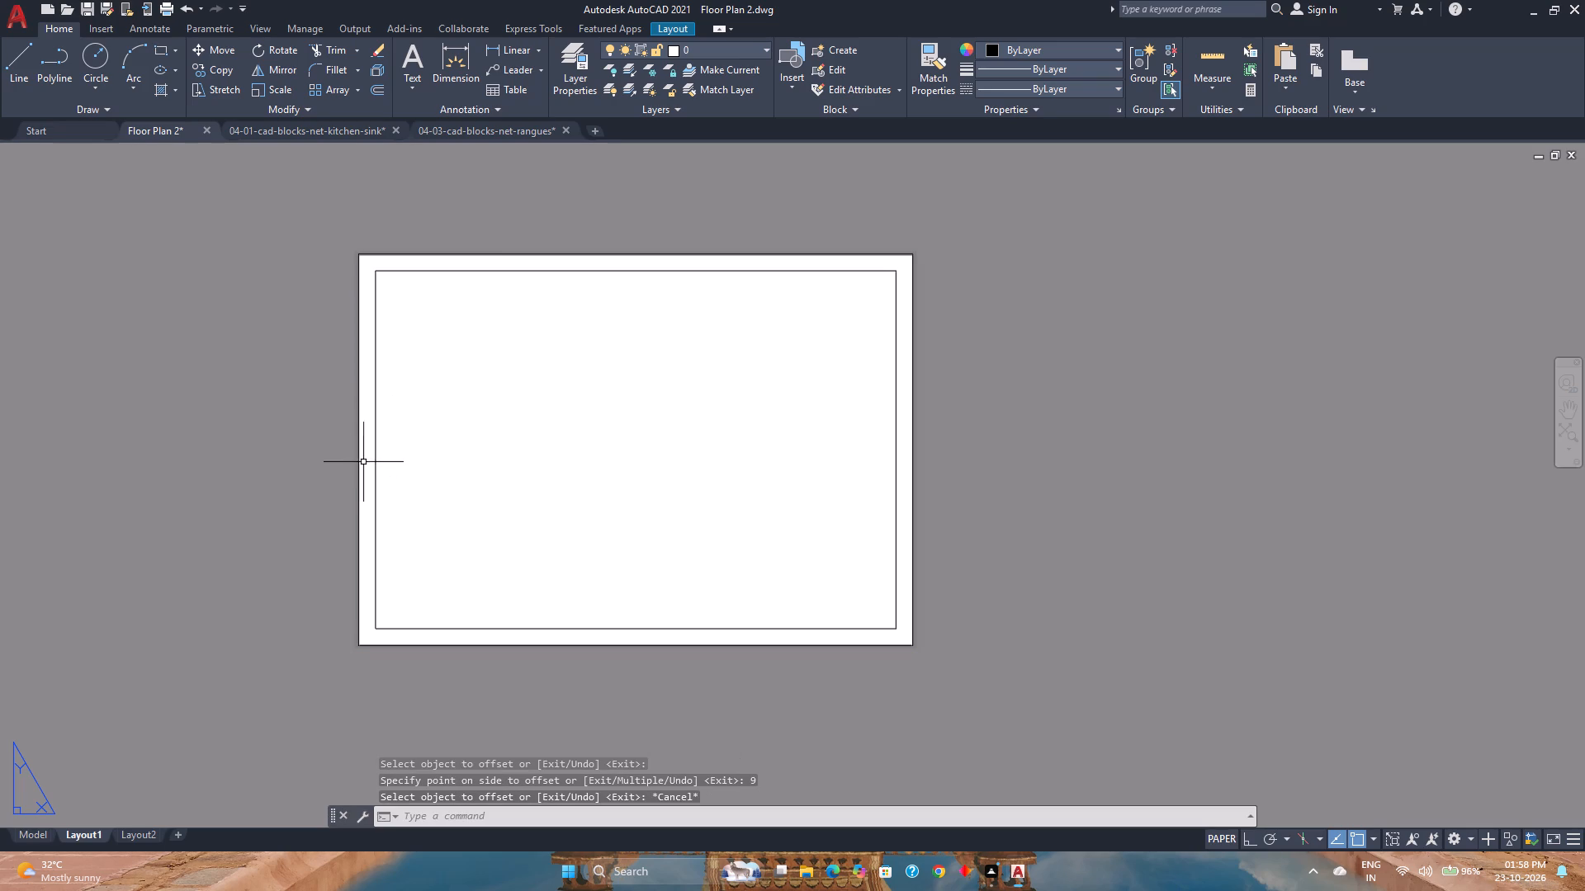
Delete the outer rectangle along the sheet edge.
{"action": "left_click", "coordinate": [359, 455]}
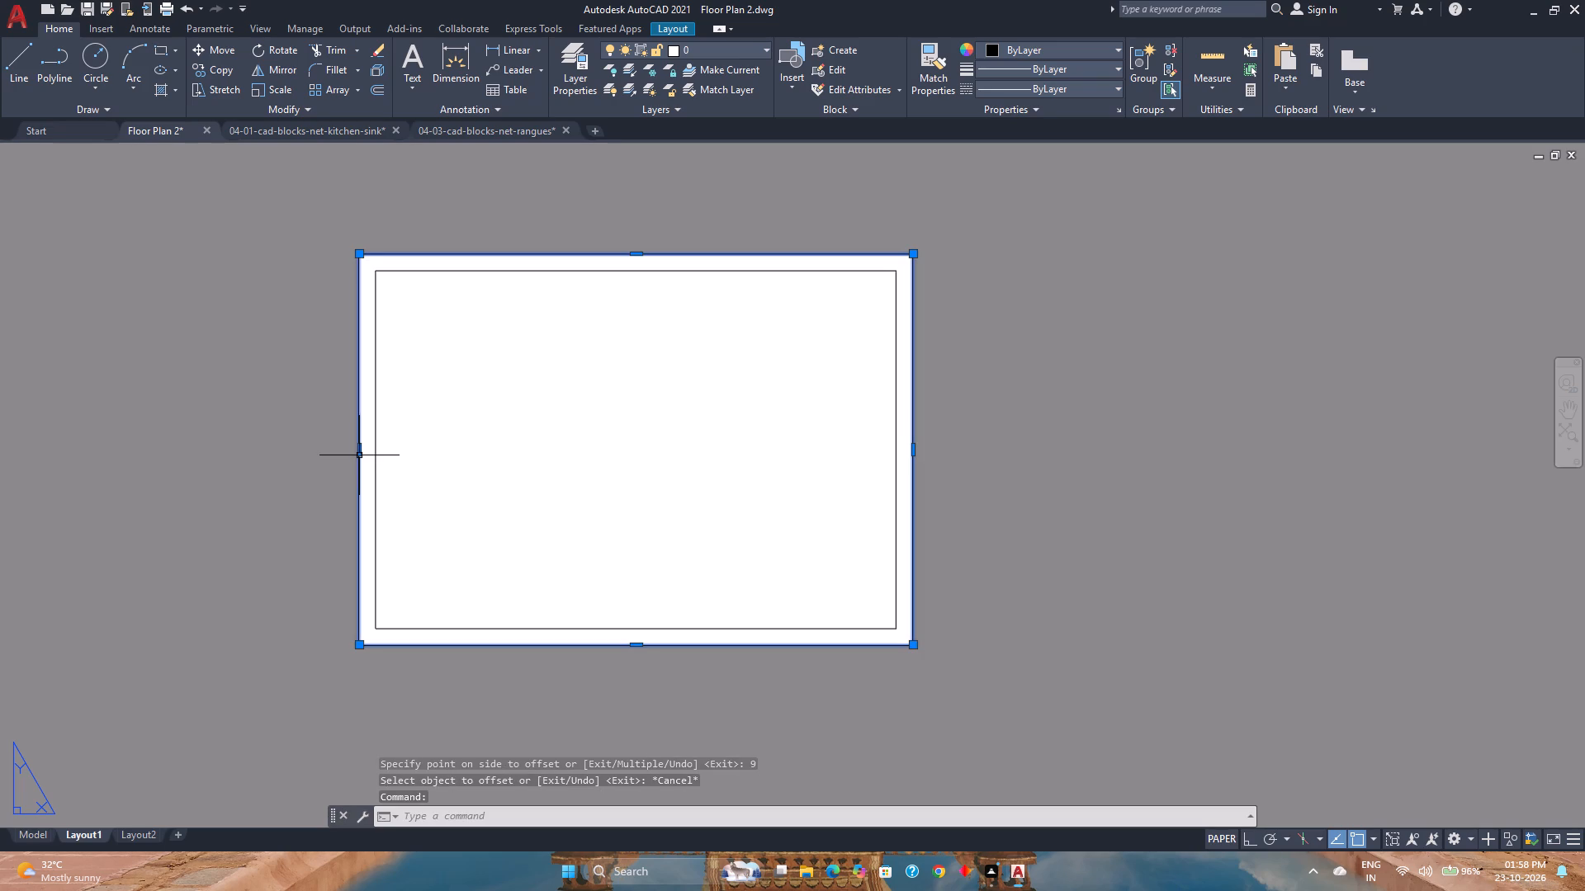
{"action": "key", "text": "Delete"}
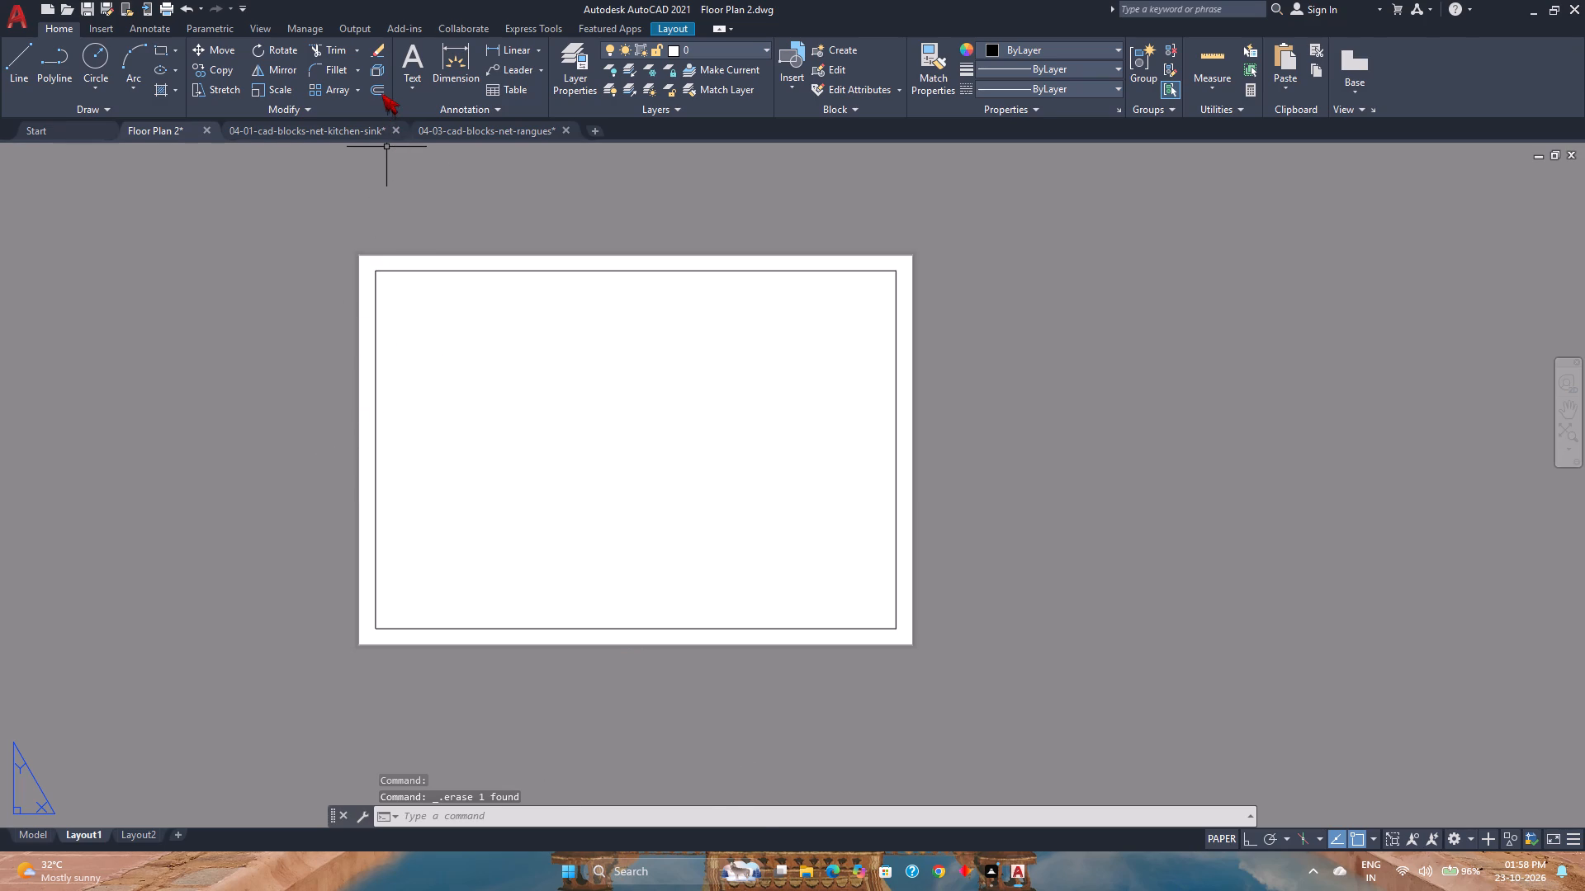
Offset the remaining border rectangle 1" inward to make a double-line border.
{"action": "left_click", "coordinate": [381, 93]}
{"action": "key", "text": "1"}
{"action": "key", "text": "Return"}
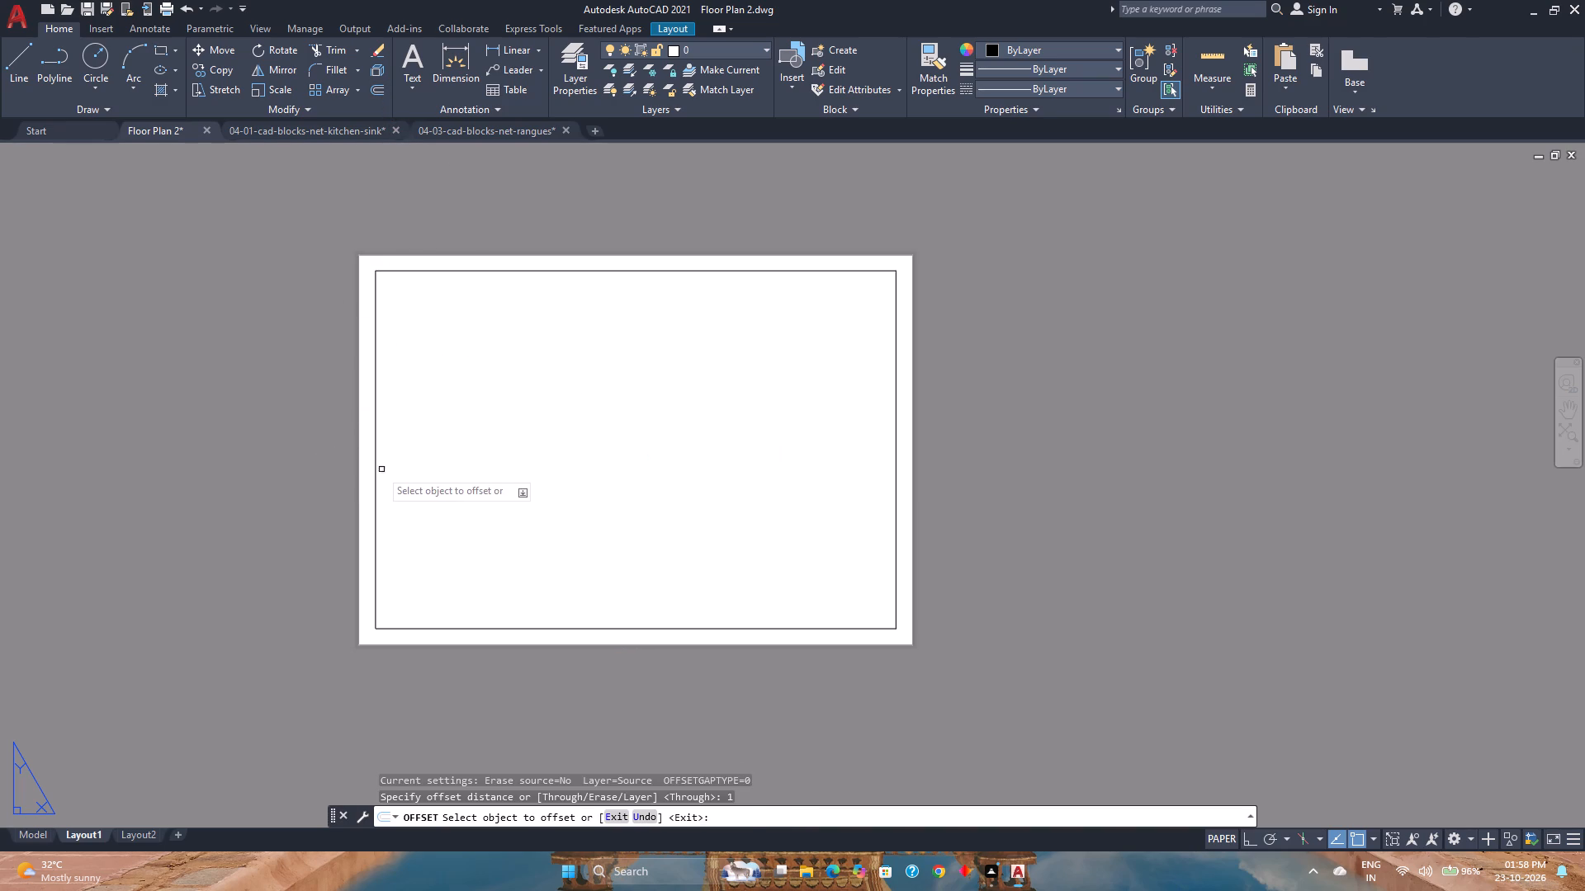
{"action": "left_click", "coordinate": [376, 469]}
{"action": "left_click", "coordinate": [407, 461]}
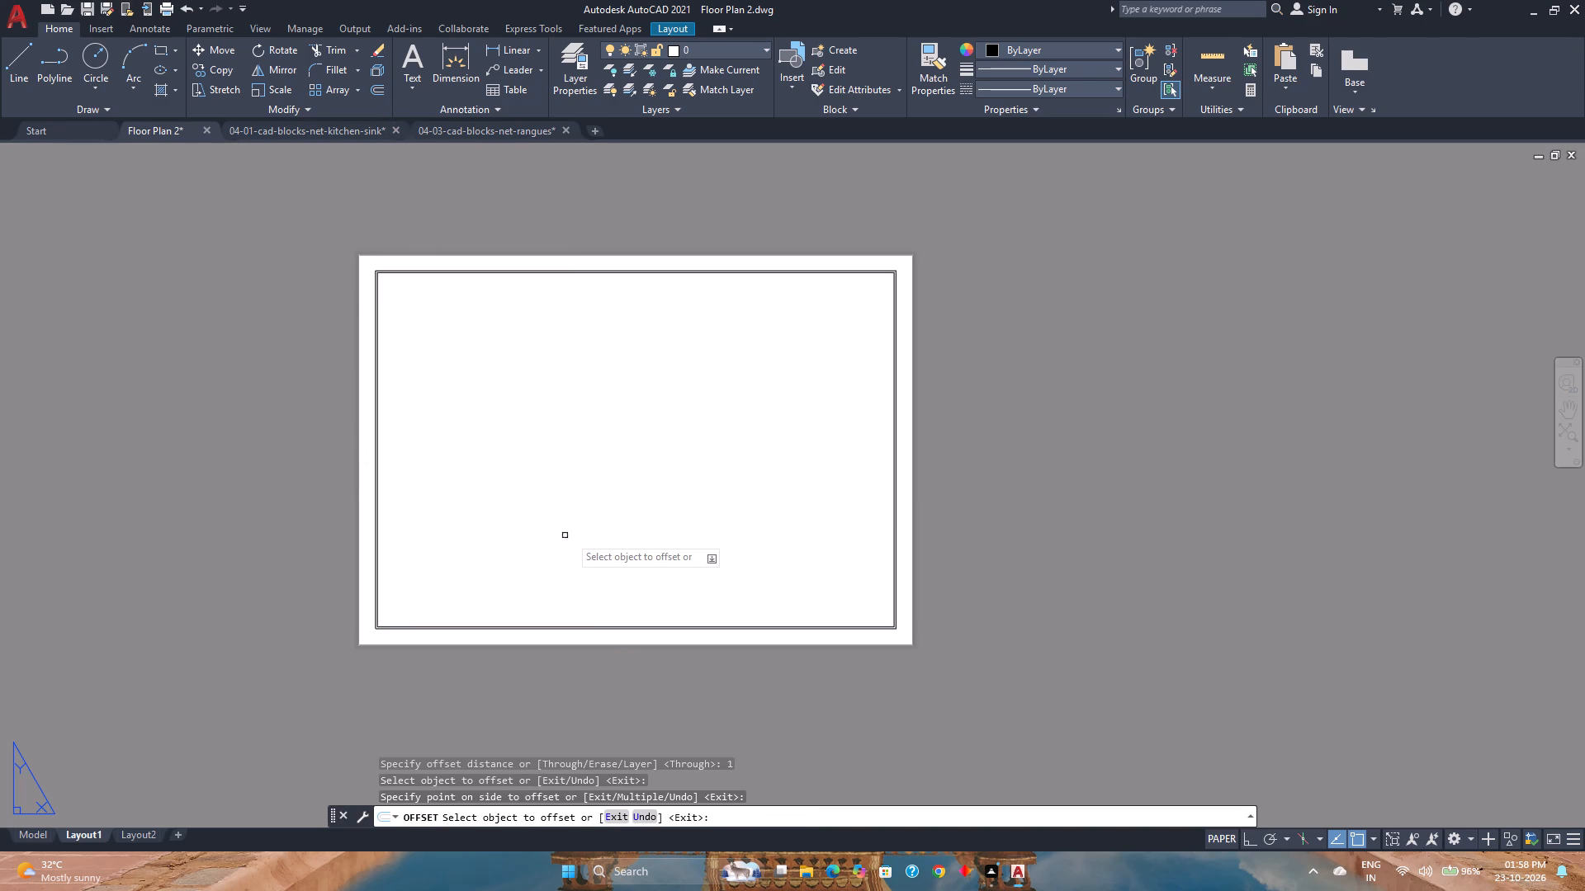
{"action": "key", "text": "Escape"}
{"action": "scroll", "coordinate": [442, 300], "scroll_direction": "up", "scroll_amount": 2}
{"action": "scroll", "coordinate": [442, 300], "scroll_direction": "down", "scroll_amount": 2}
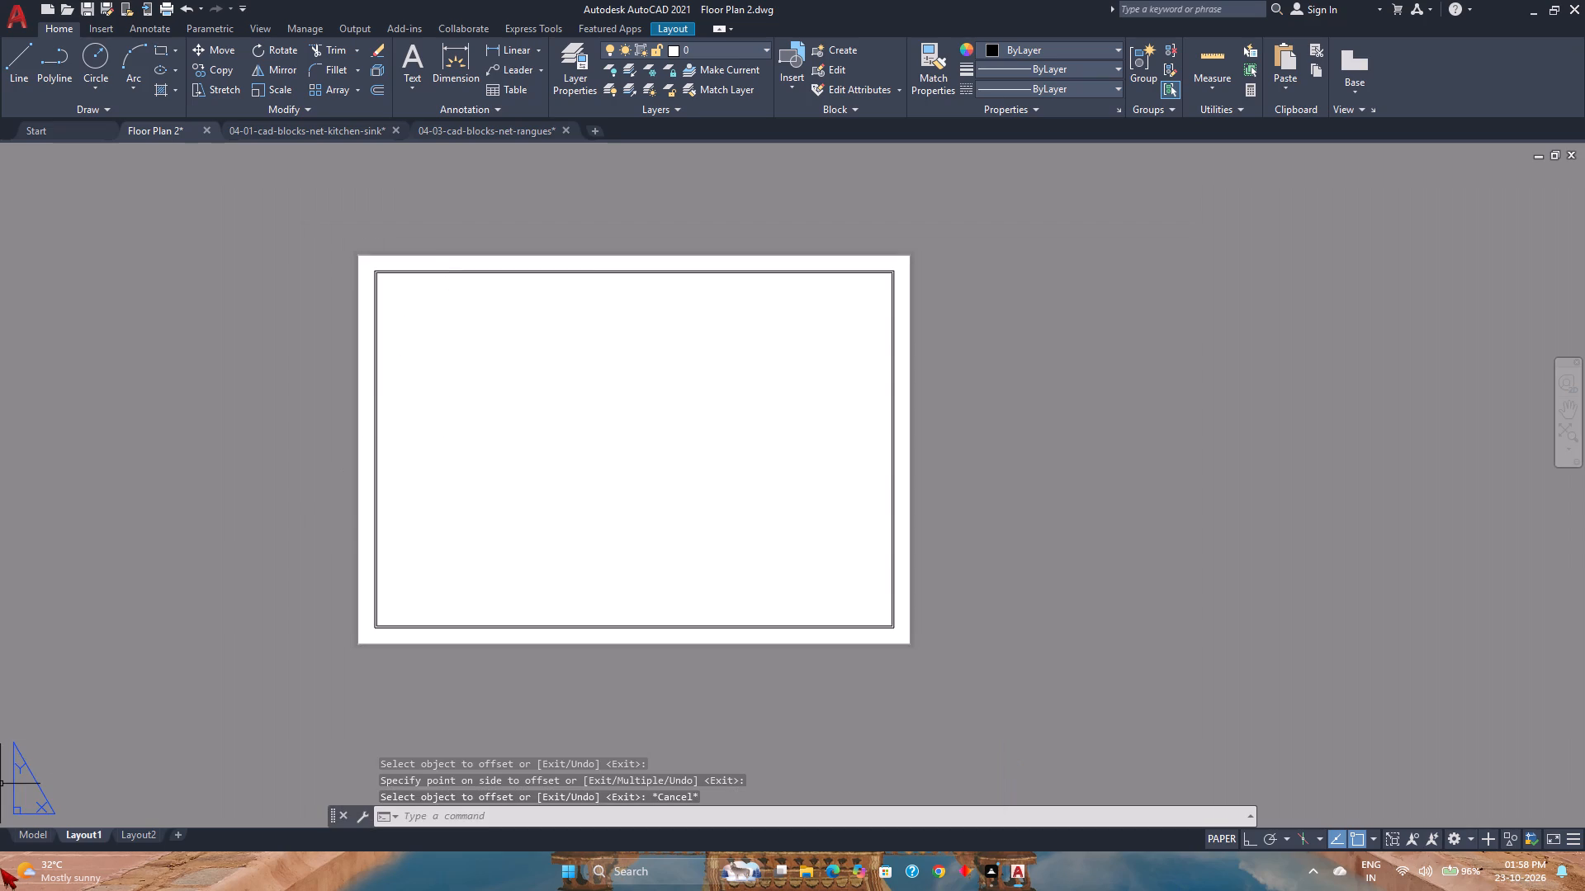
In model space, use the View Manager to create a new named view called 1st FLR.
{"action": "left_click", "coordinate": [42, 836]}
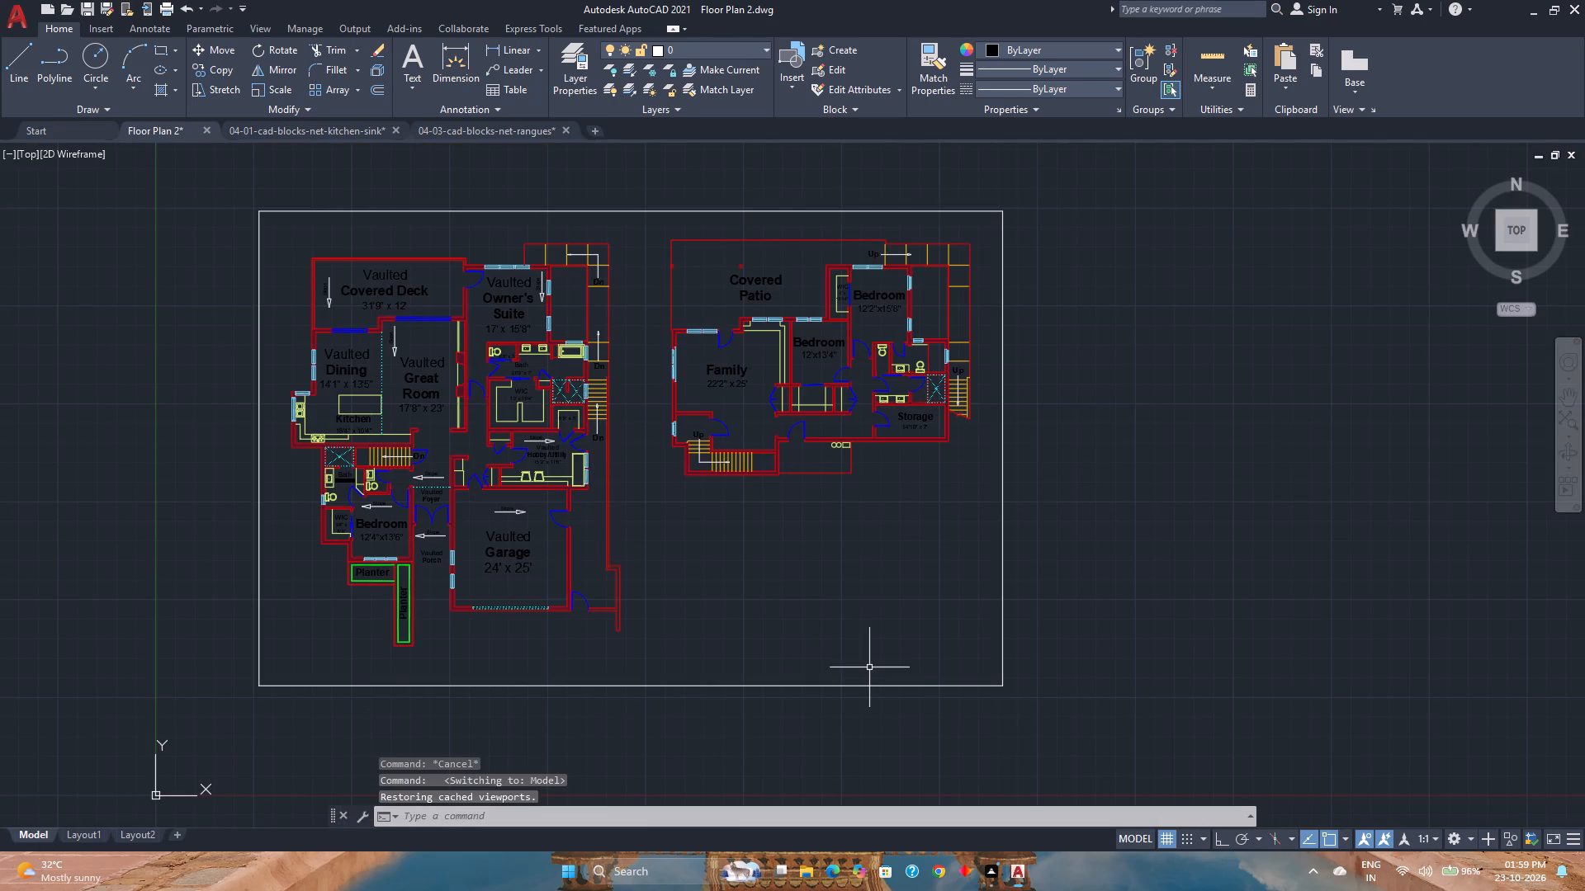
{"action": "type", "text": "viw"}
{"action": "key", "text": "BackSpace"}
{"action": "type", "text": "ew"}
{"action": "key", "text": "Return"}
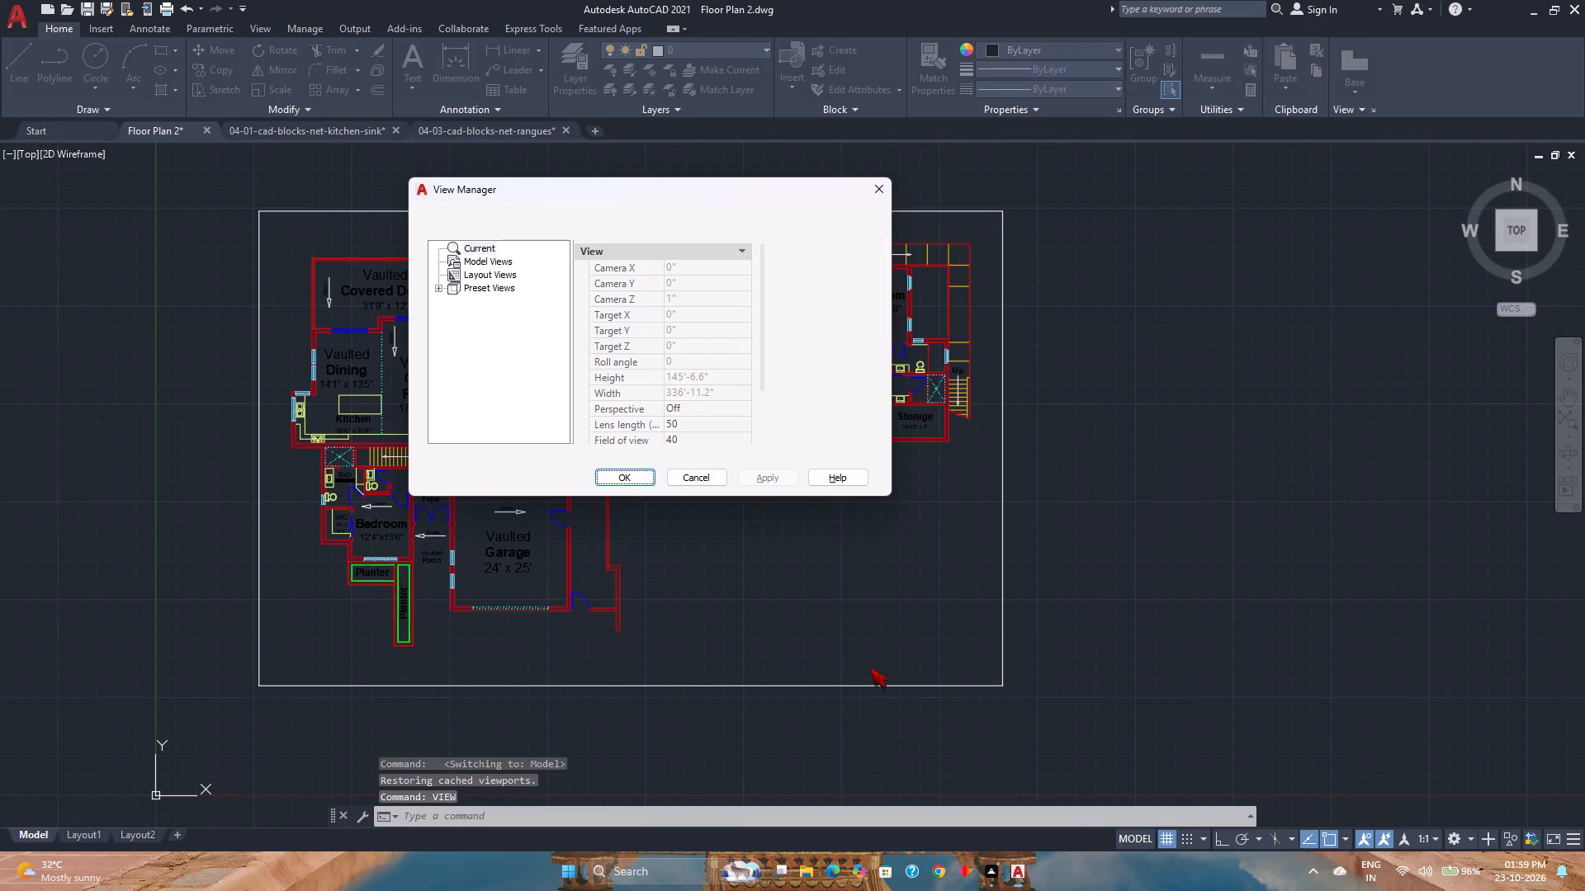
{"action": "left_click", "coordinate": [830, 279]}
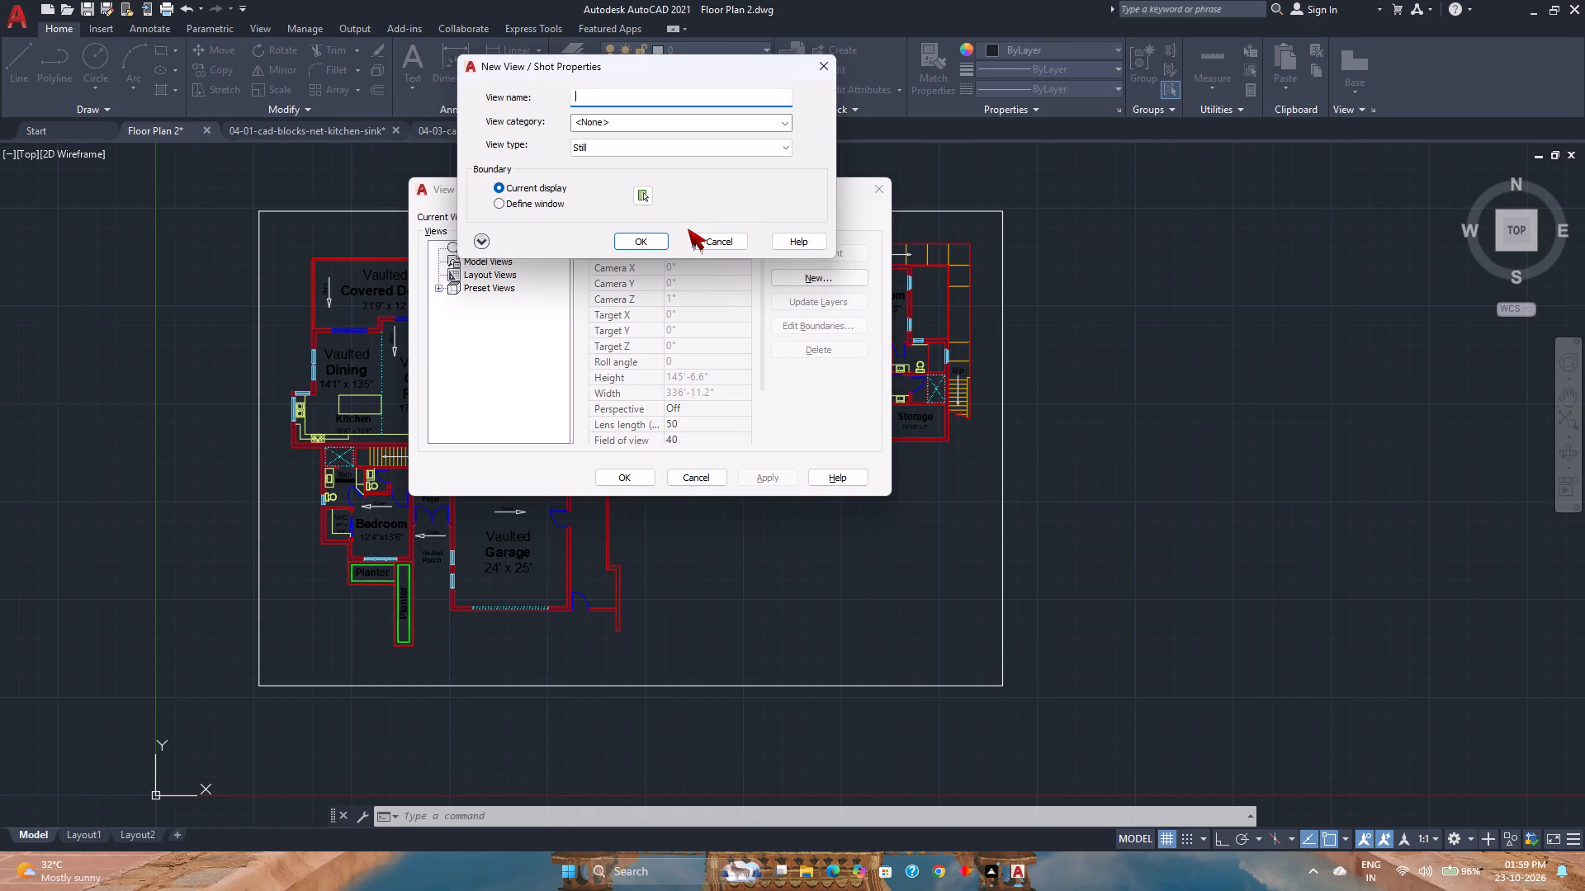
{"action": "type", "text": "Fir"}
{"action": "key", "text": "BackSpace"}
{"action": "key", "text": "BackSpace"}
{"action": "key", "text": "BackSpace"}
{"action": "key", "text": "f"}
{"action": "key", "text": "BackSpace"}
{"action": "type", "text": "1ST"}
{"action": "key", "text": "space"}
{"action": "key", "text": "BackSpace"}
{"action": "key", "text": "BackSpace"}
{"action": "key", "text": "BackSpace"}
{"action": "type", "text": "st fLR"}
{"action": "key", "text": "BackSpace"}
{"action": "key", "text": "BackSpace"}
{"action": "key", "text": "BackSpace"}
{"action": "type", "text": "FLR"}
{"action": "left_click", "coordinate": [646, 243]}
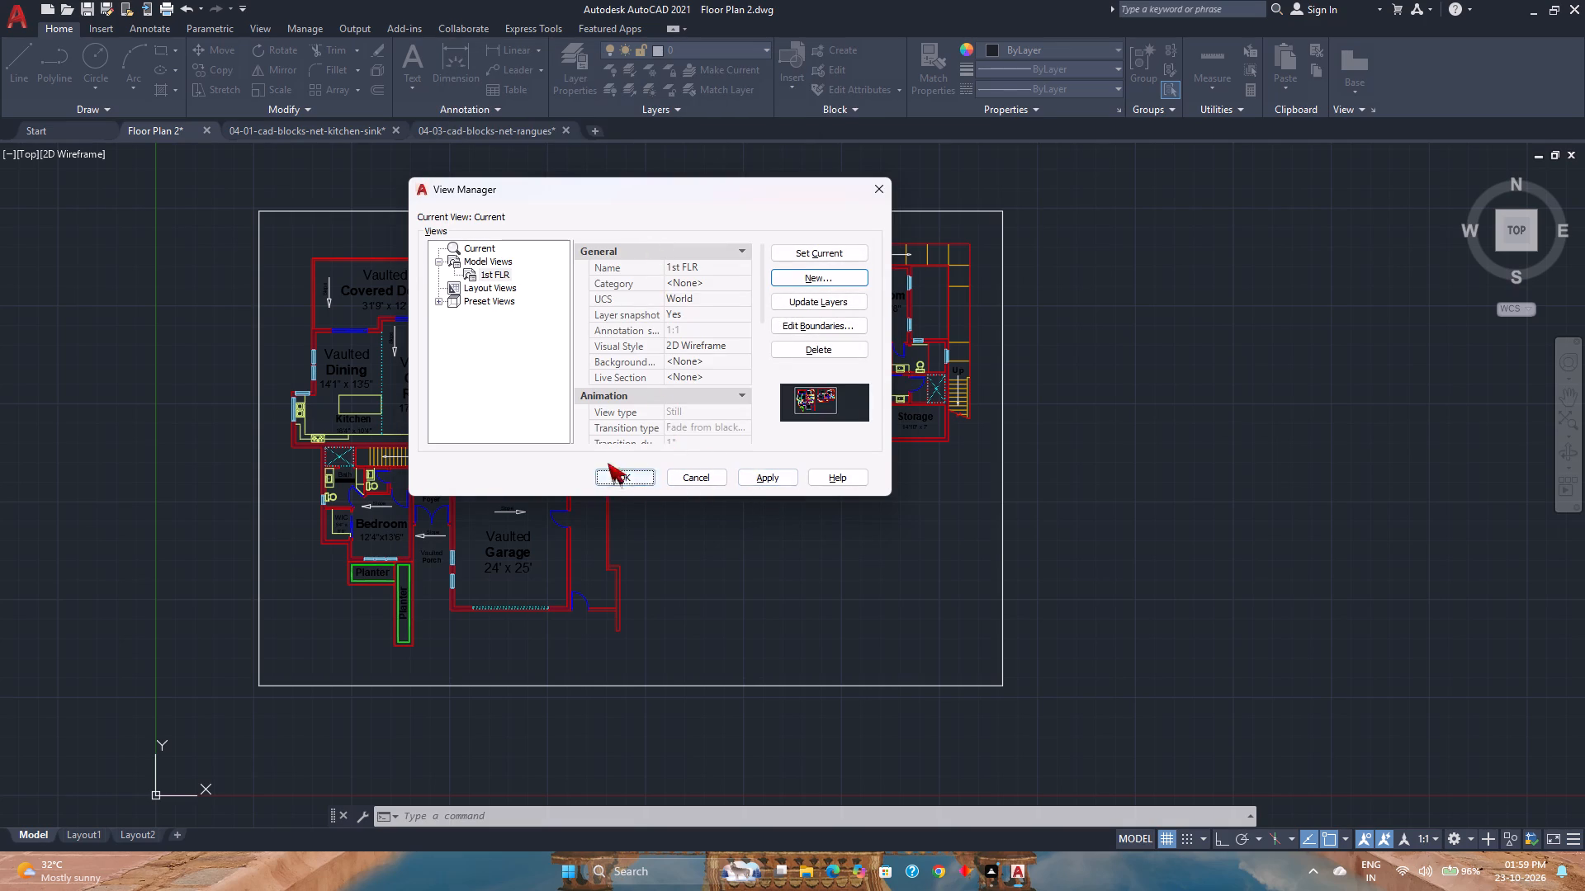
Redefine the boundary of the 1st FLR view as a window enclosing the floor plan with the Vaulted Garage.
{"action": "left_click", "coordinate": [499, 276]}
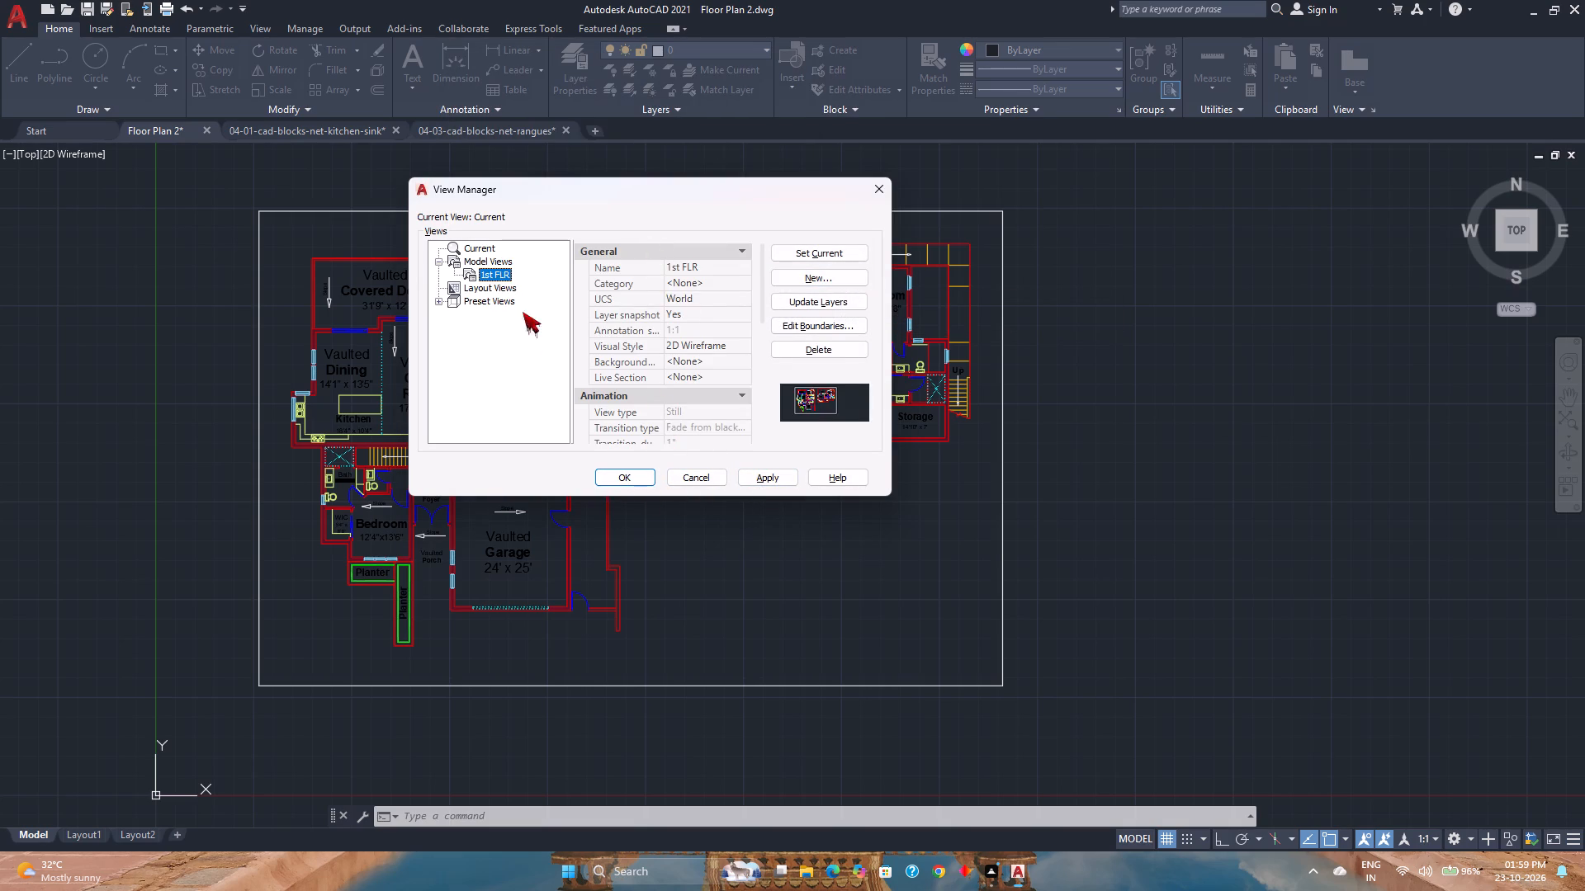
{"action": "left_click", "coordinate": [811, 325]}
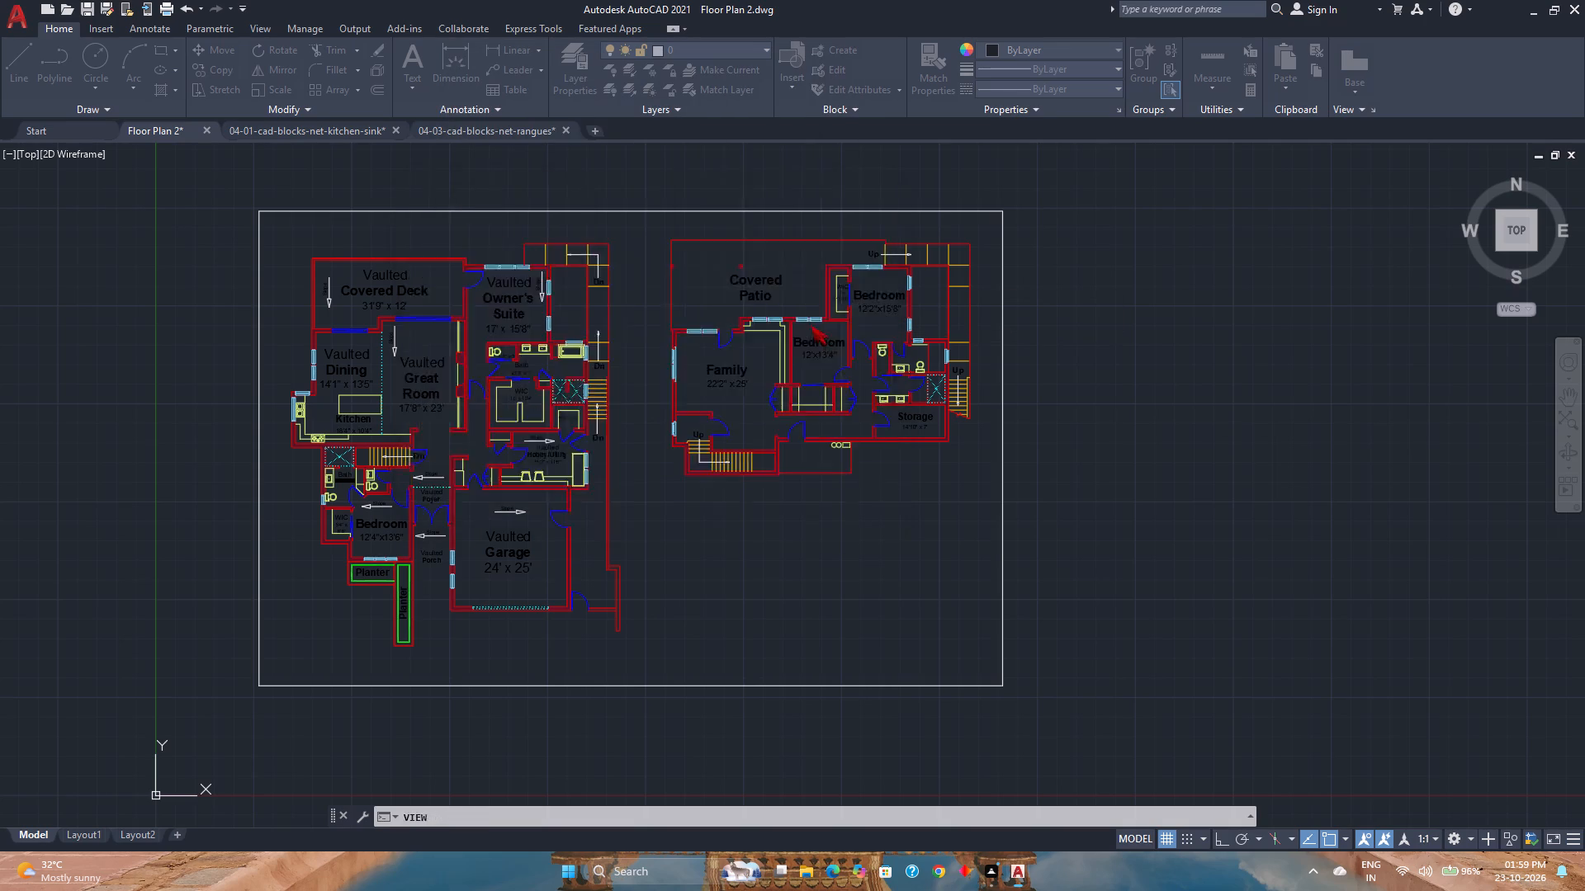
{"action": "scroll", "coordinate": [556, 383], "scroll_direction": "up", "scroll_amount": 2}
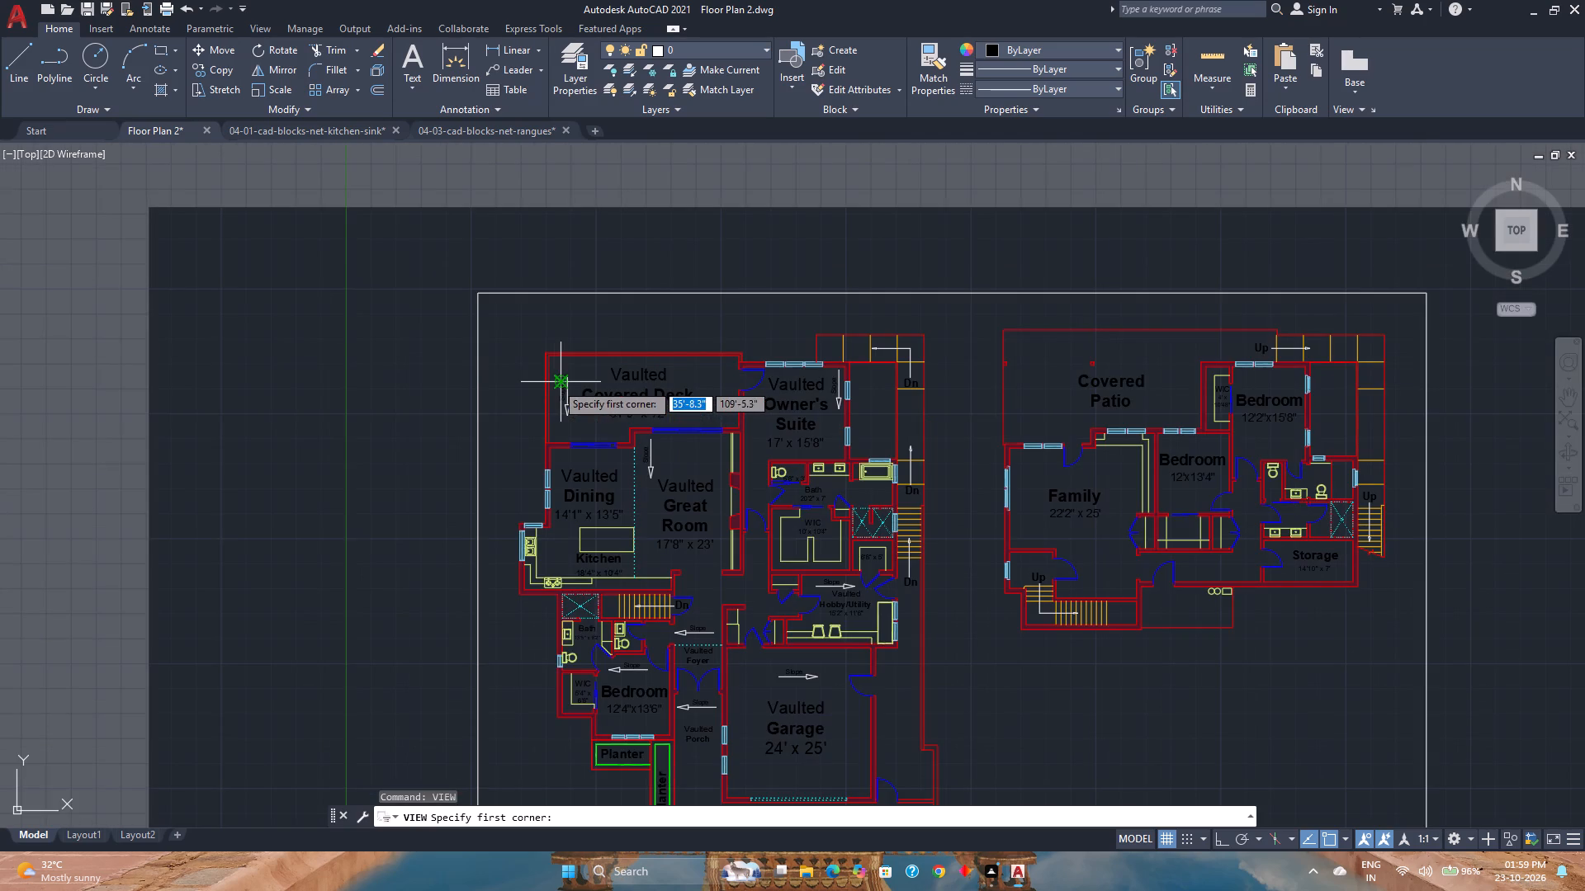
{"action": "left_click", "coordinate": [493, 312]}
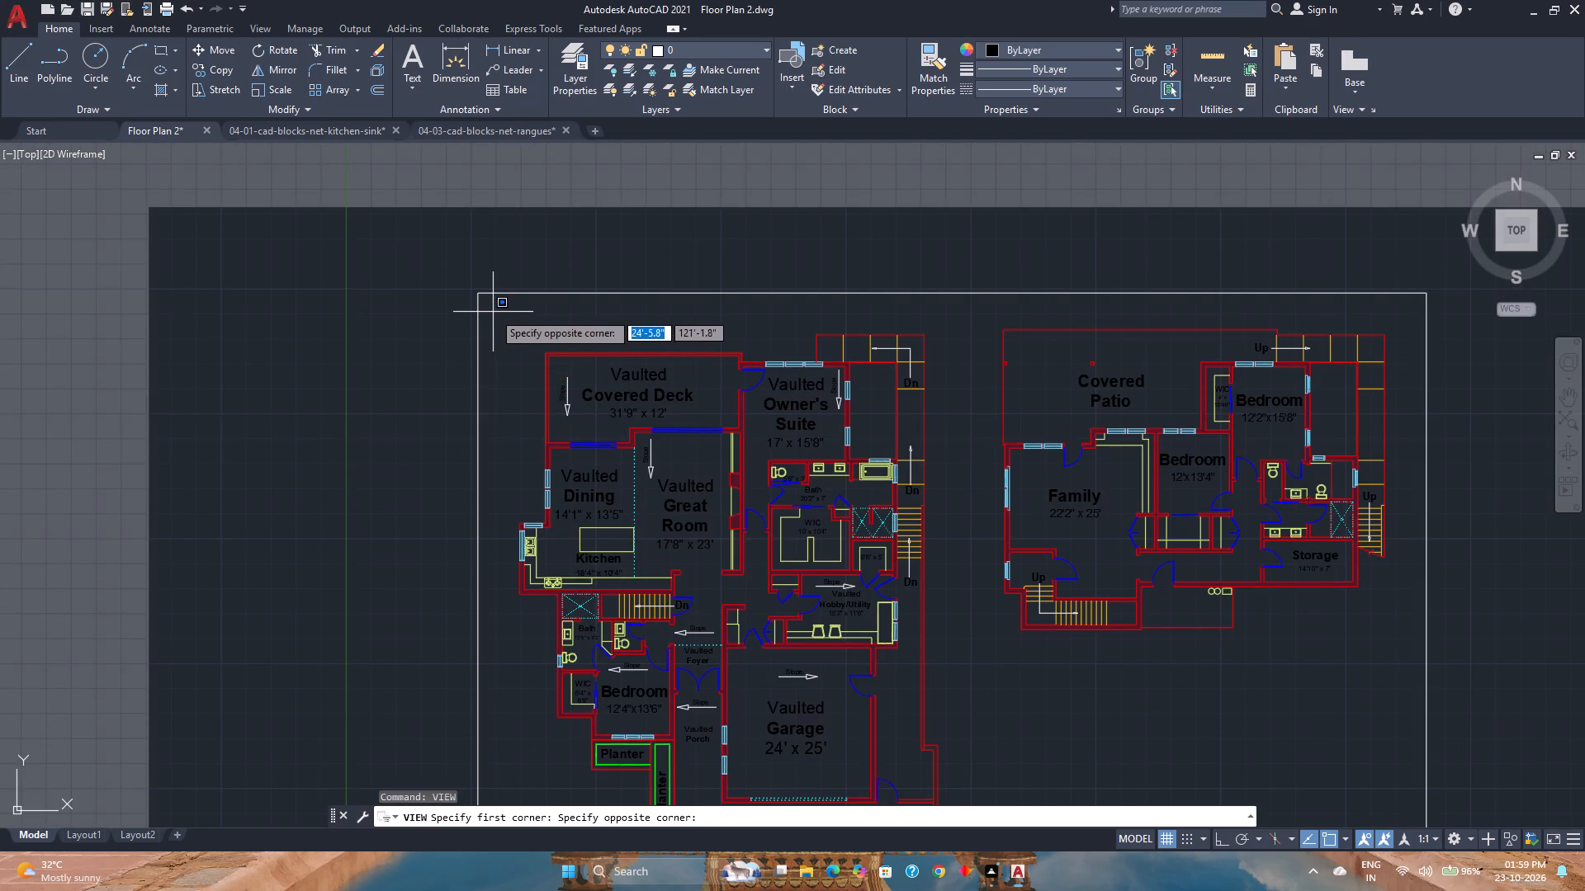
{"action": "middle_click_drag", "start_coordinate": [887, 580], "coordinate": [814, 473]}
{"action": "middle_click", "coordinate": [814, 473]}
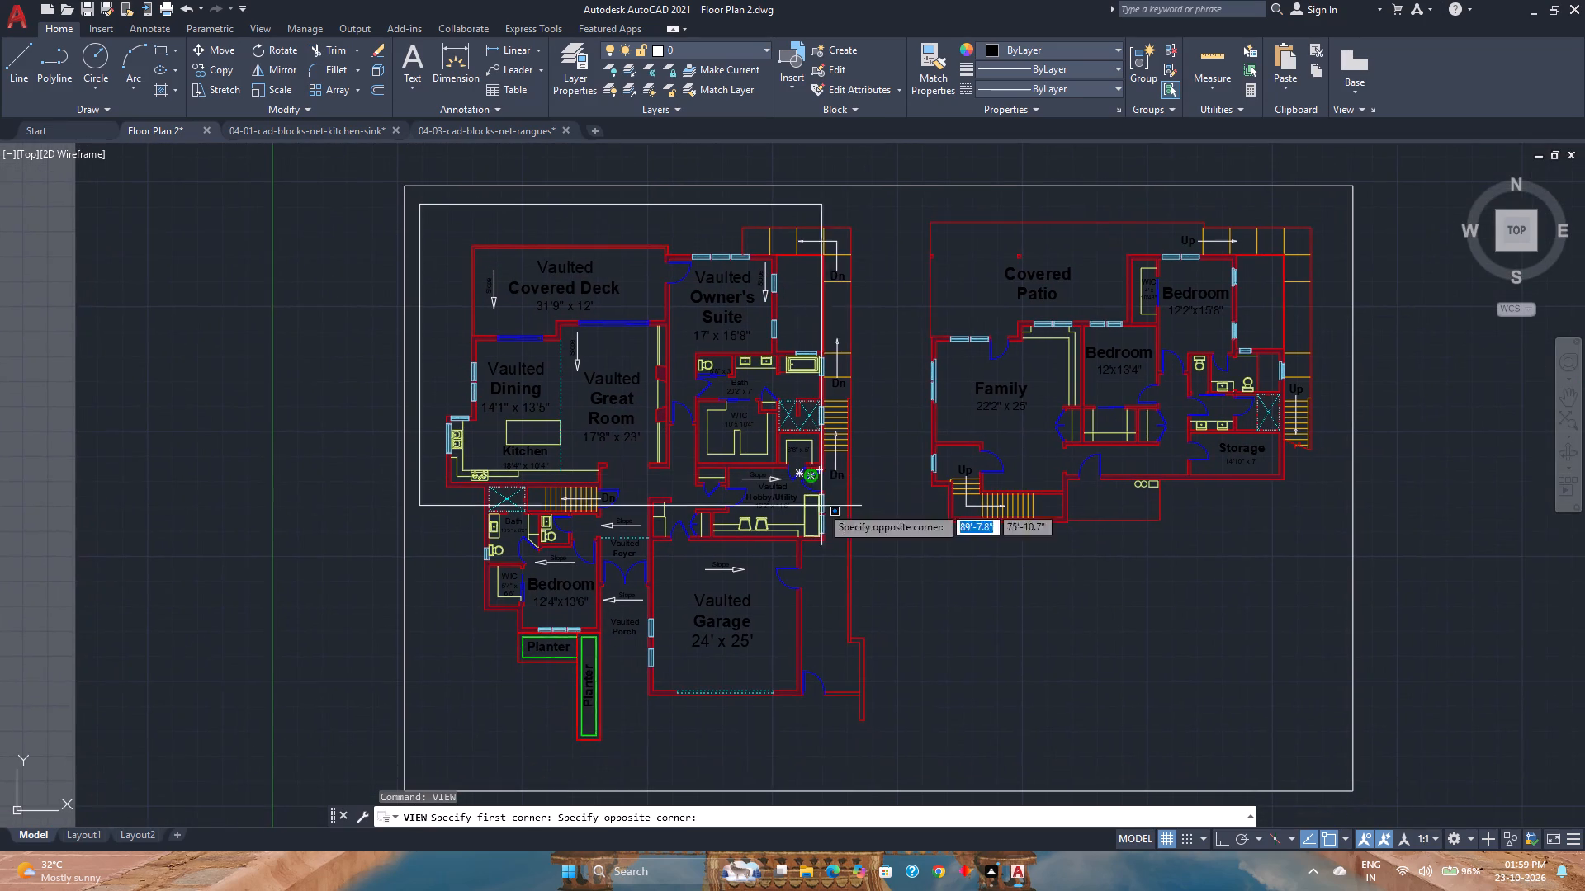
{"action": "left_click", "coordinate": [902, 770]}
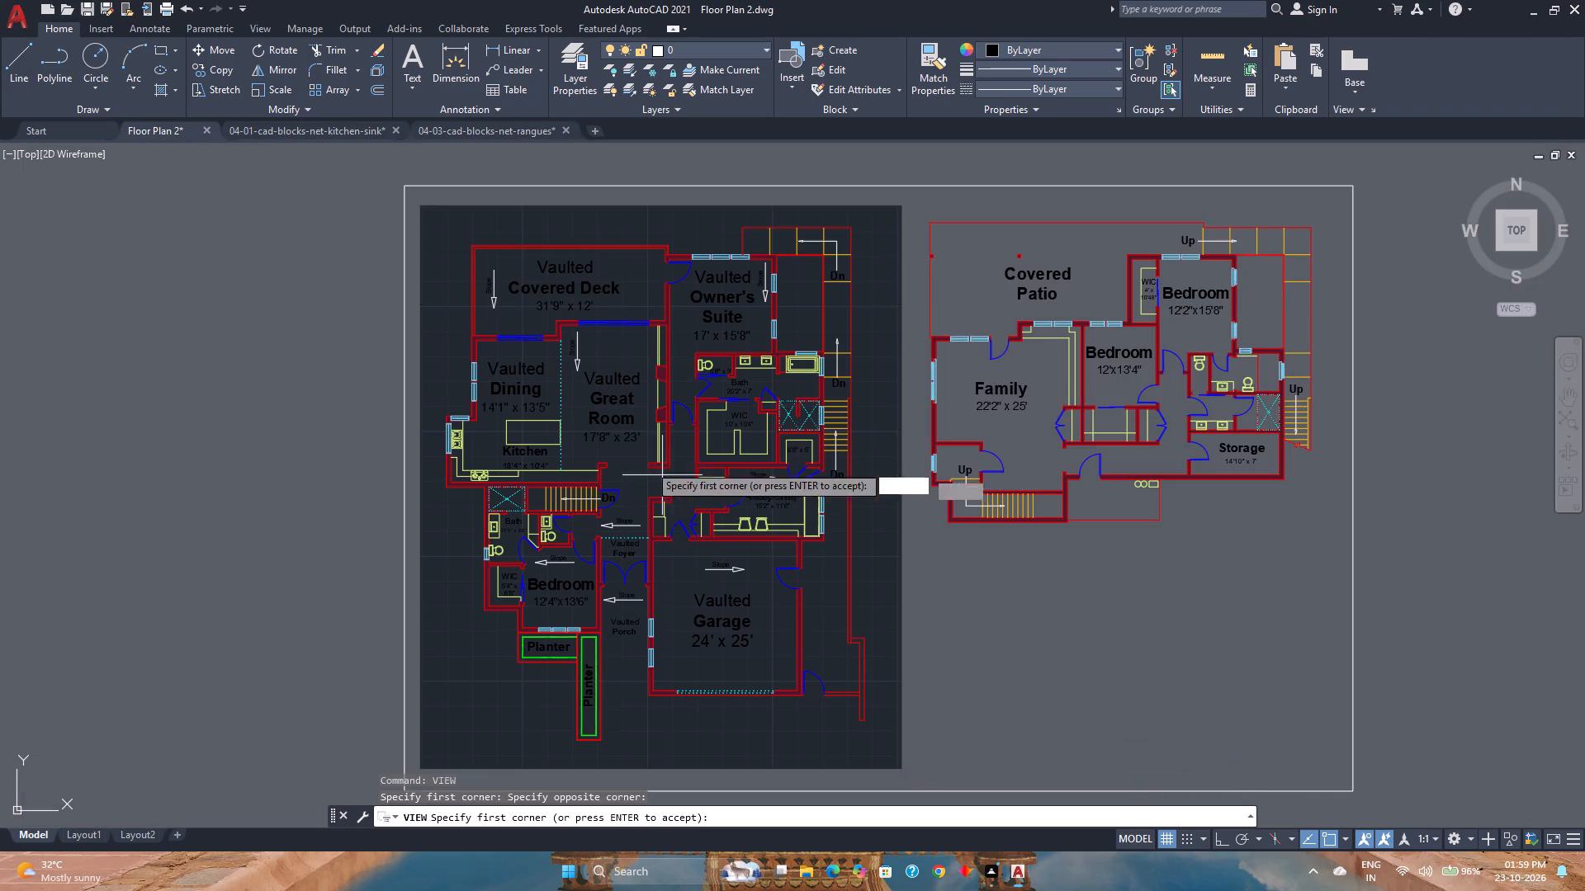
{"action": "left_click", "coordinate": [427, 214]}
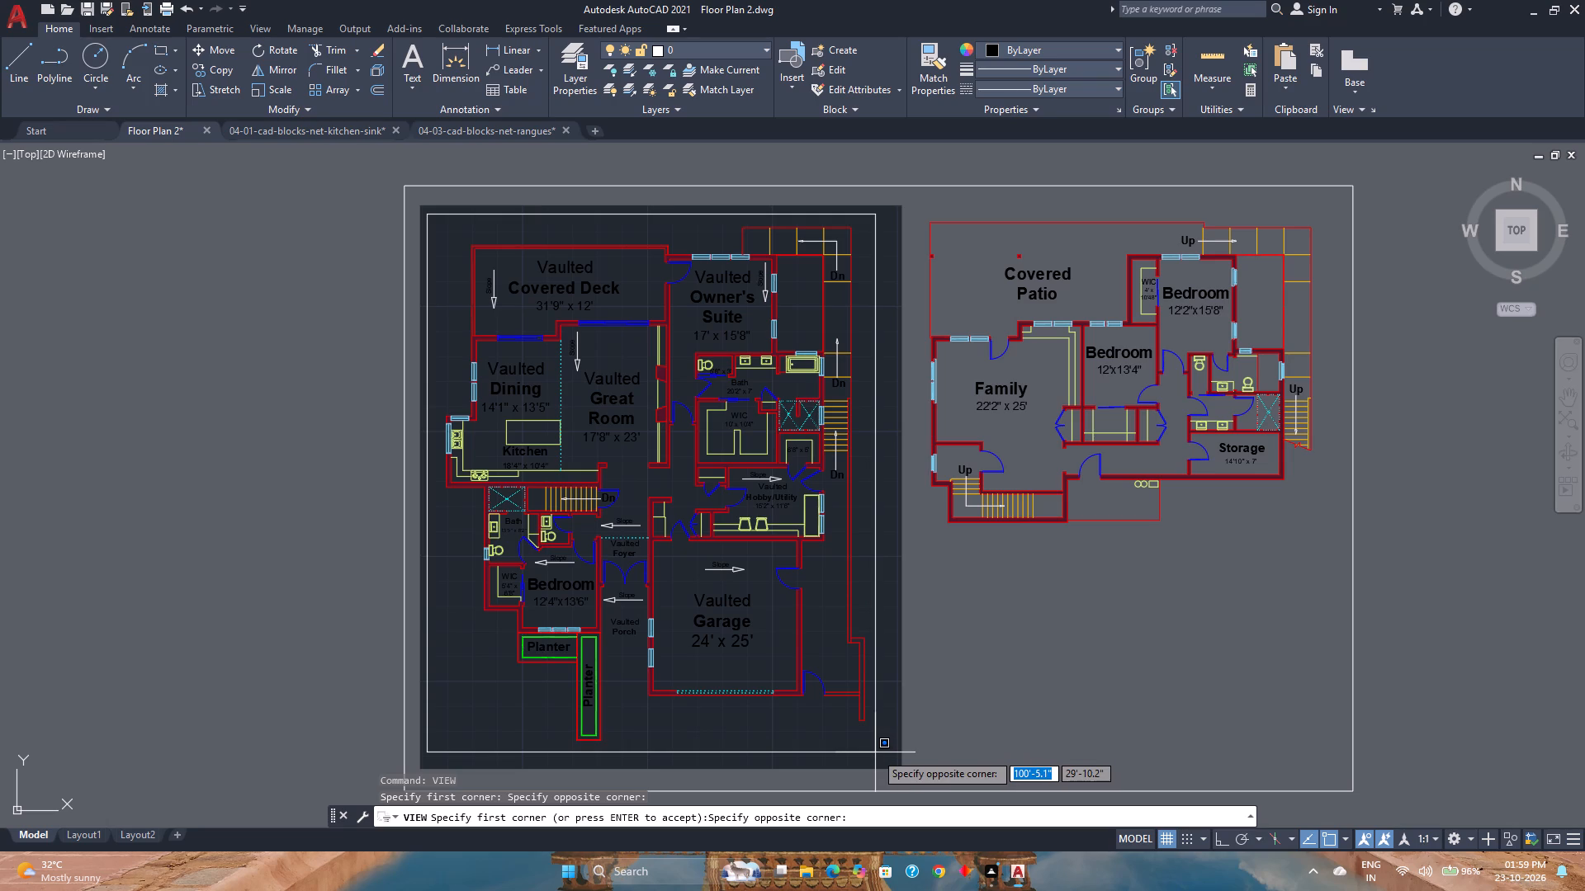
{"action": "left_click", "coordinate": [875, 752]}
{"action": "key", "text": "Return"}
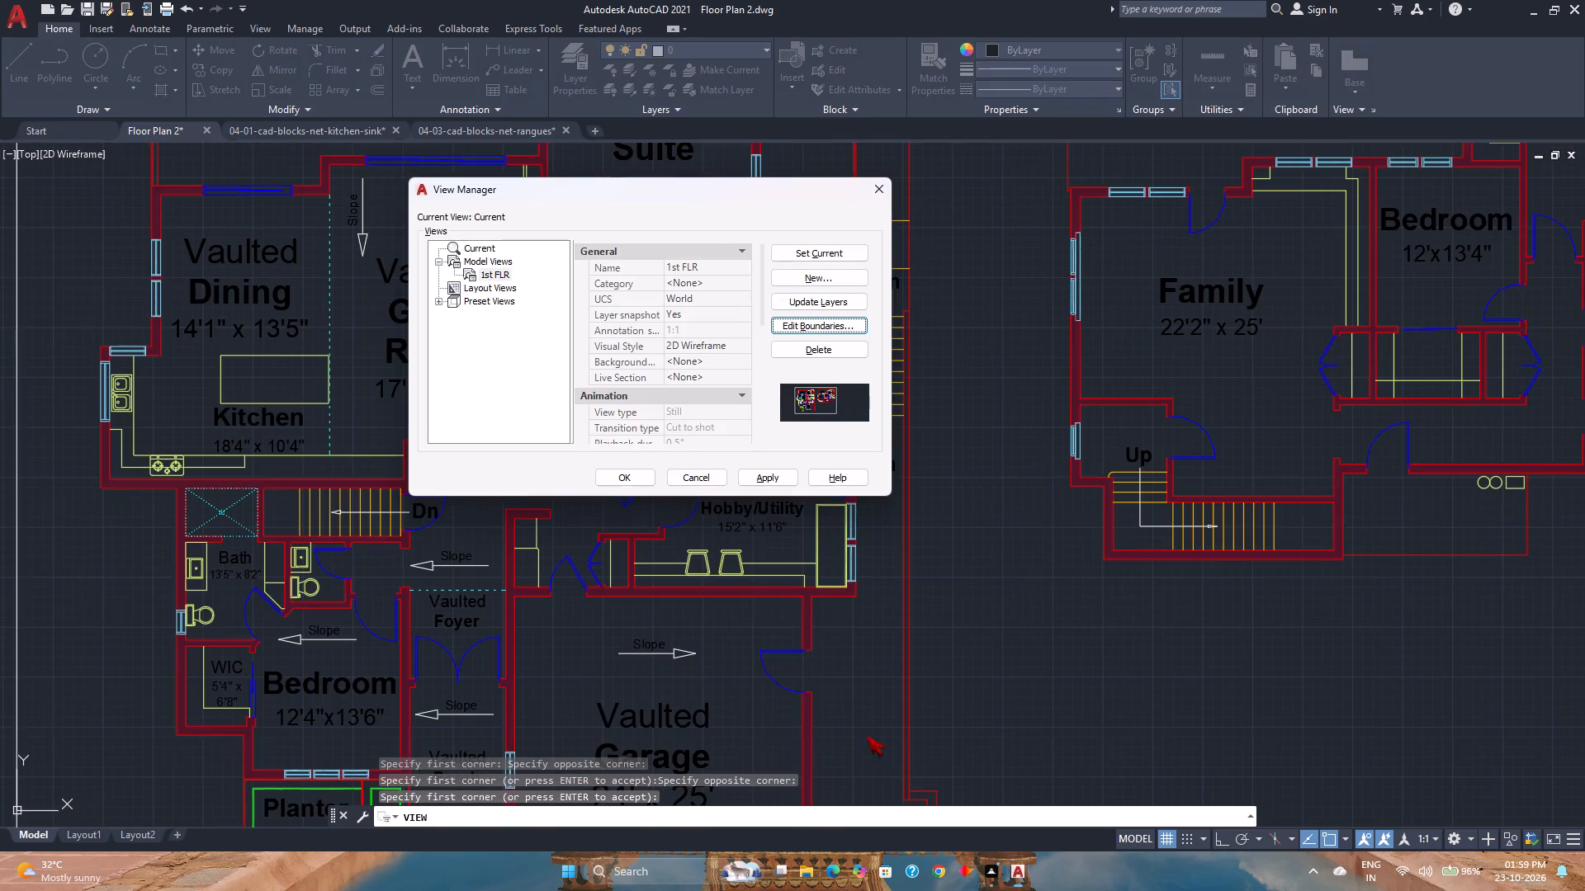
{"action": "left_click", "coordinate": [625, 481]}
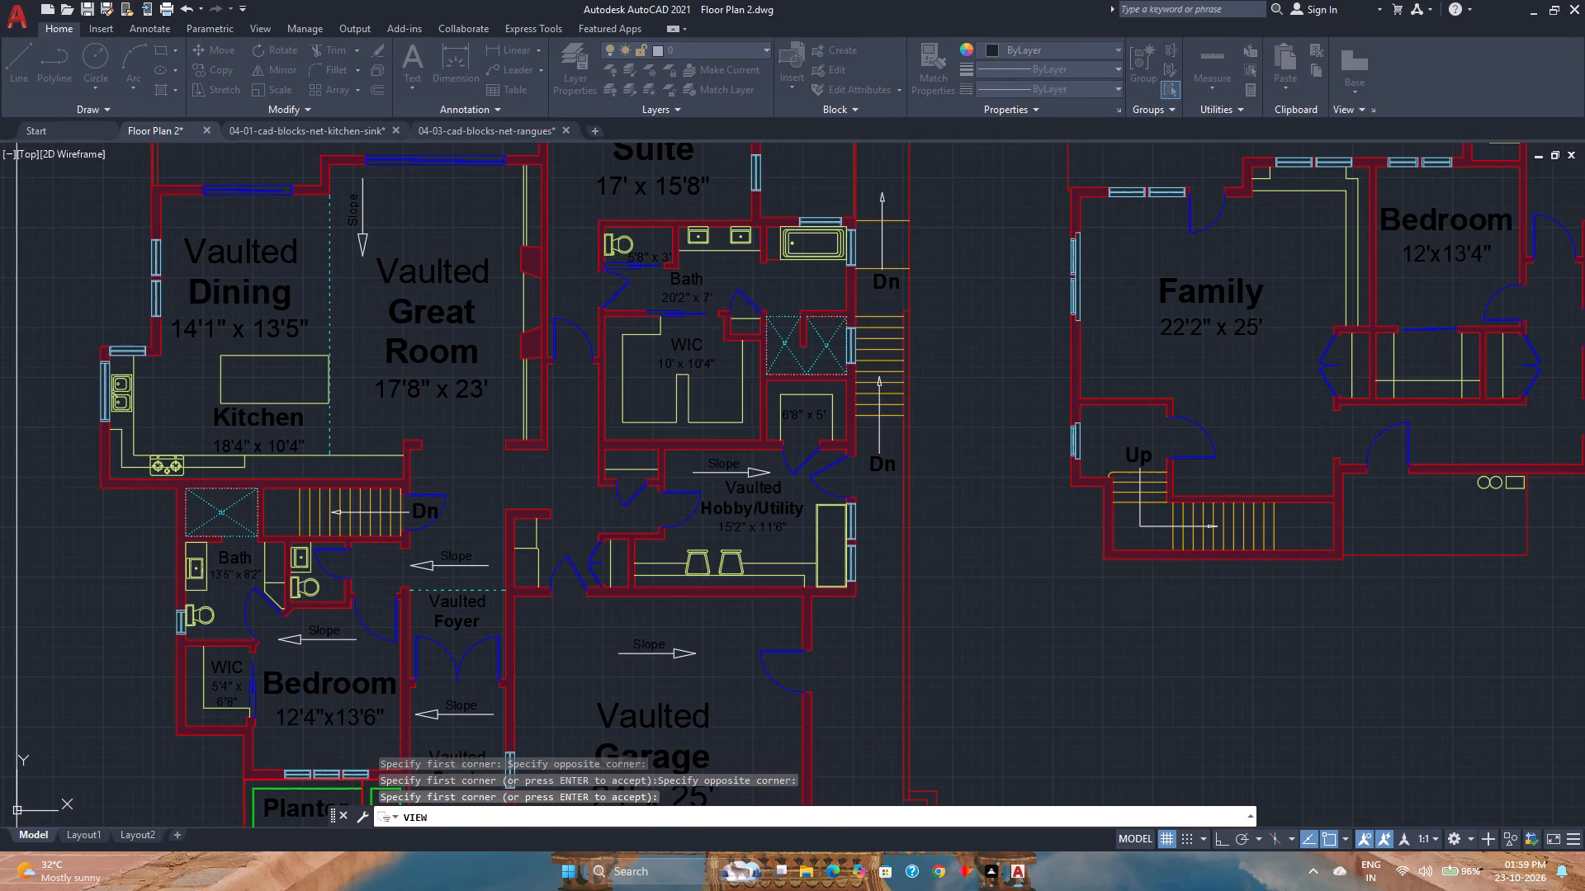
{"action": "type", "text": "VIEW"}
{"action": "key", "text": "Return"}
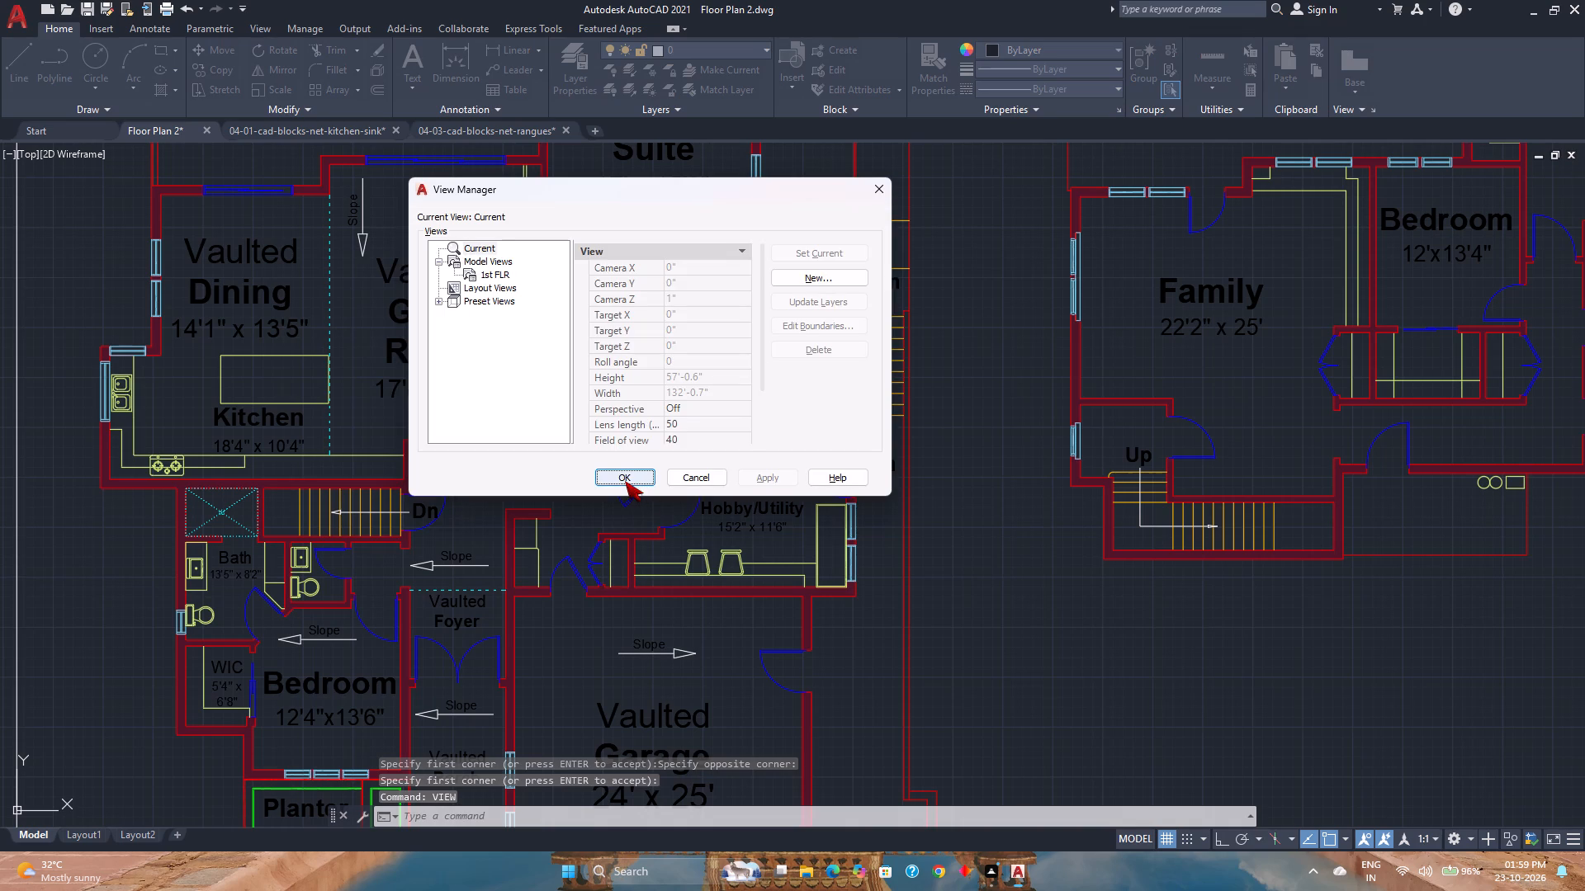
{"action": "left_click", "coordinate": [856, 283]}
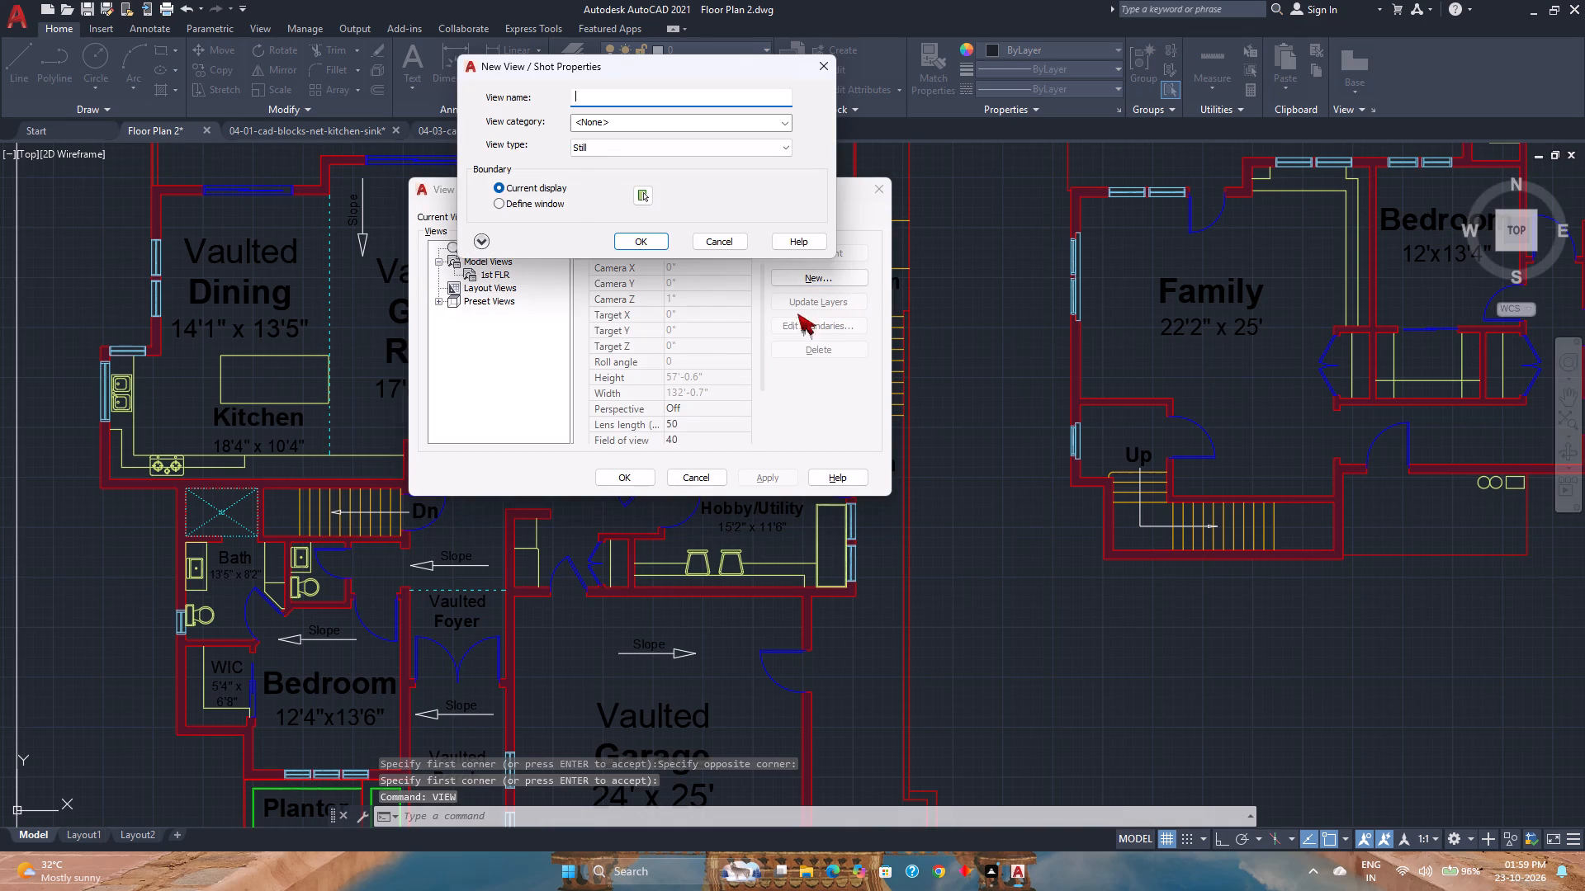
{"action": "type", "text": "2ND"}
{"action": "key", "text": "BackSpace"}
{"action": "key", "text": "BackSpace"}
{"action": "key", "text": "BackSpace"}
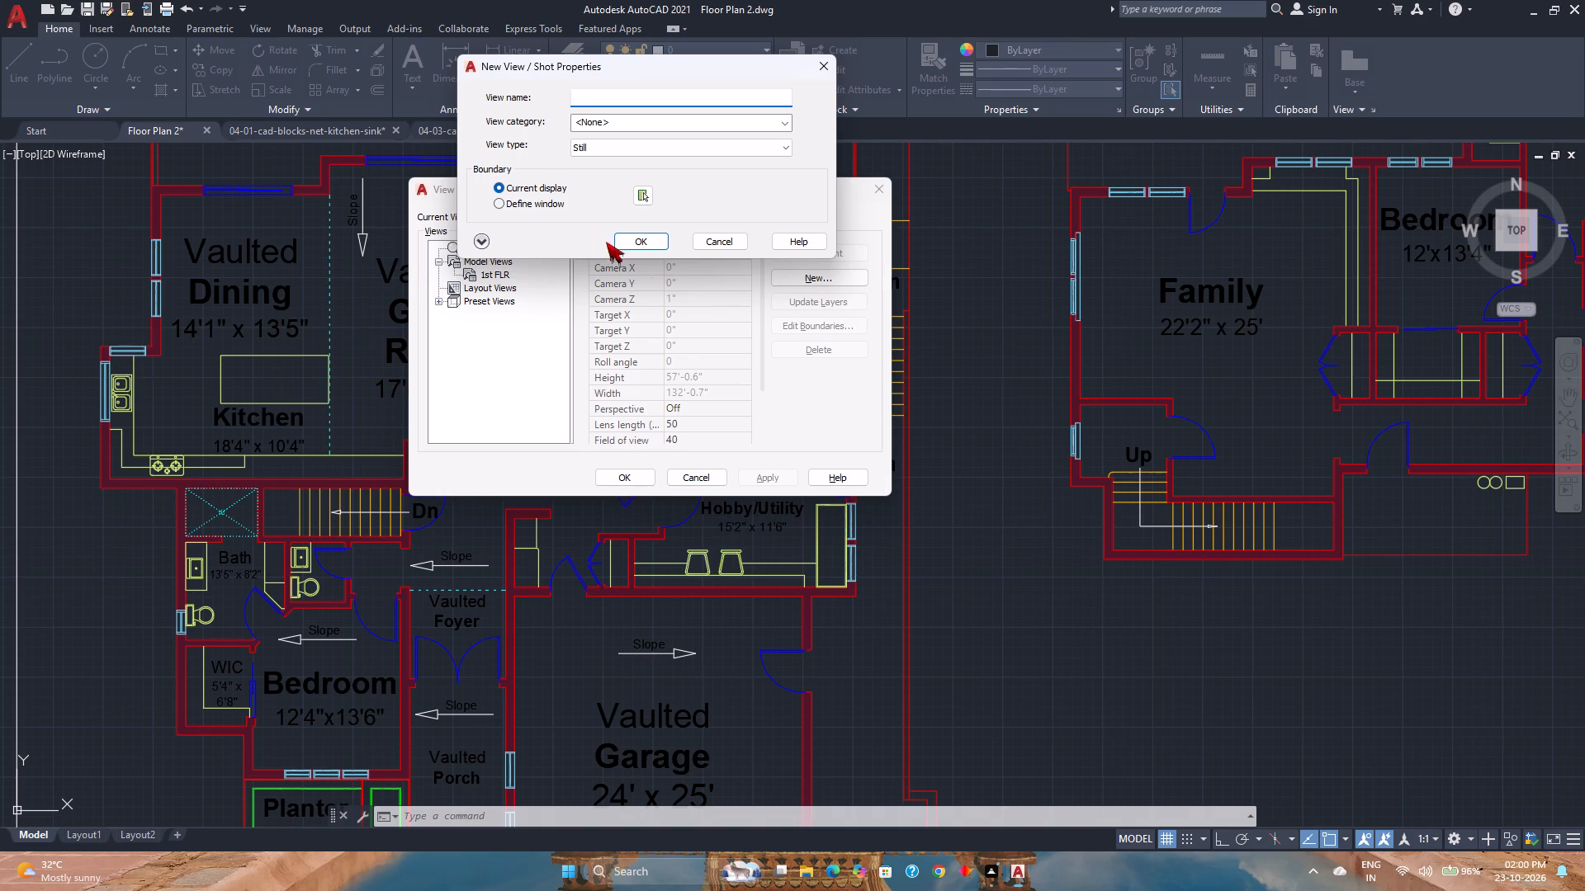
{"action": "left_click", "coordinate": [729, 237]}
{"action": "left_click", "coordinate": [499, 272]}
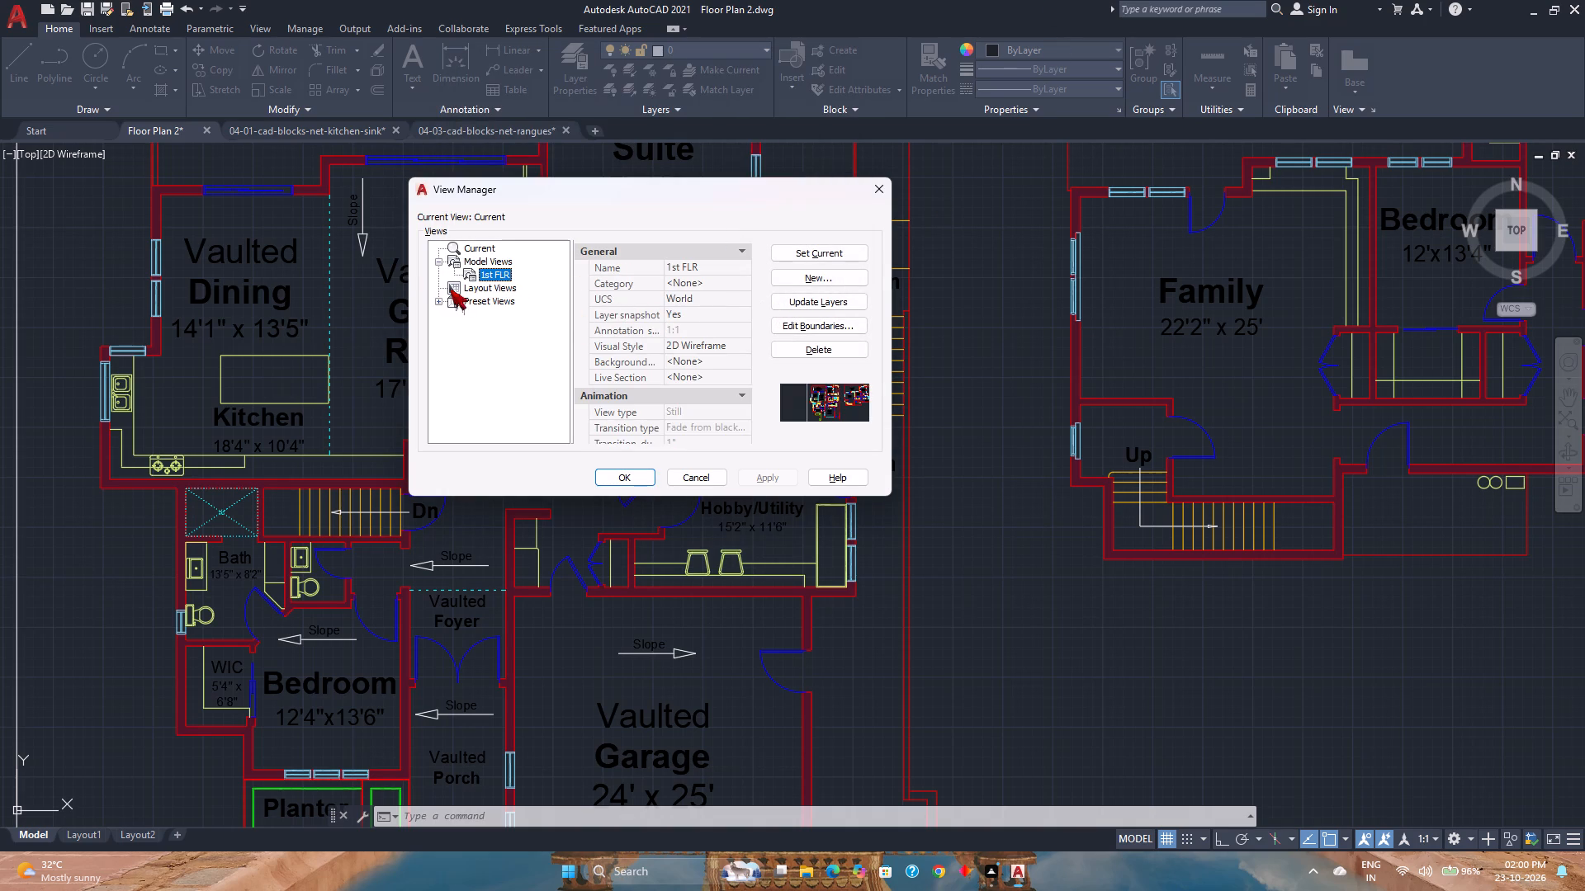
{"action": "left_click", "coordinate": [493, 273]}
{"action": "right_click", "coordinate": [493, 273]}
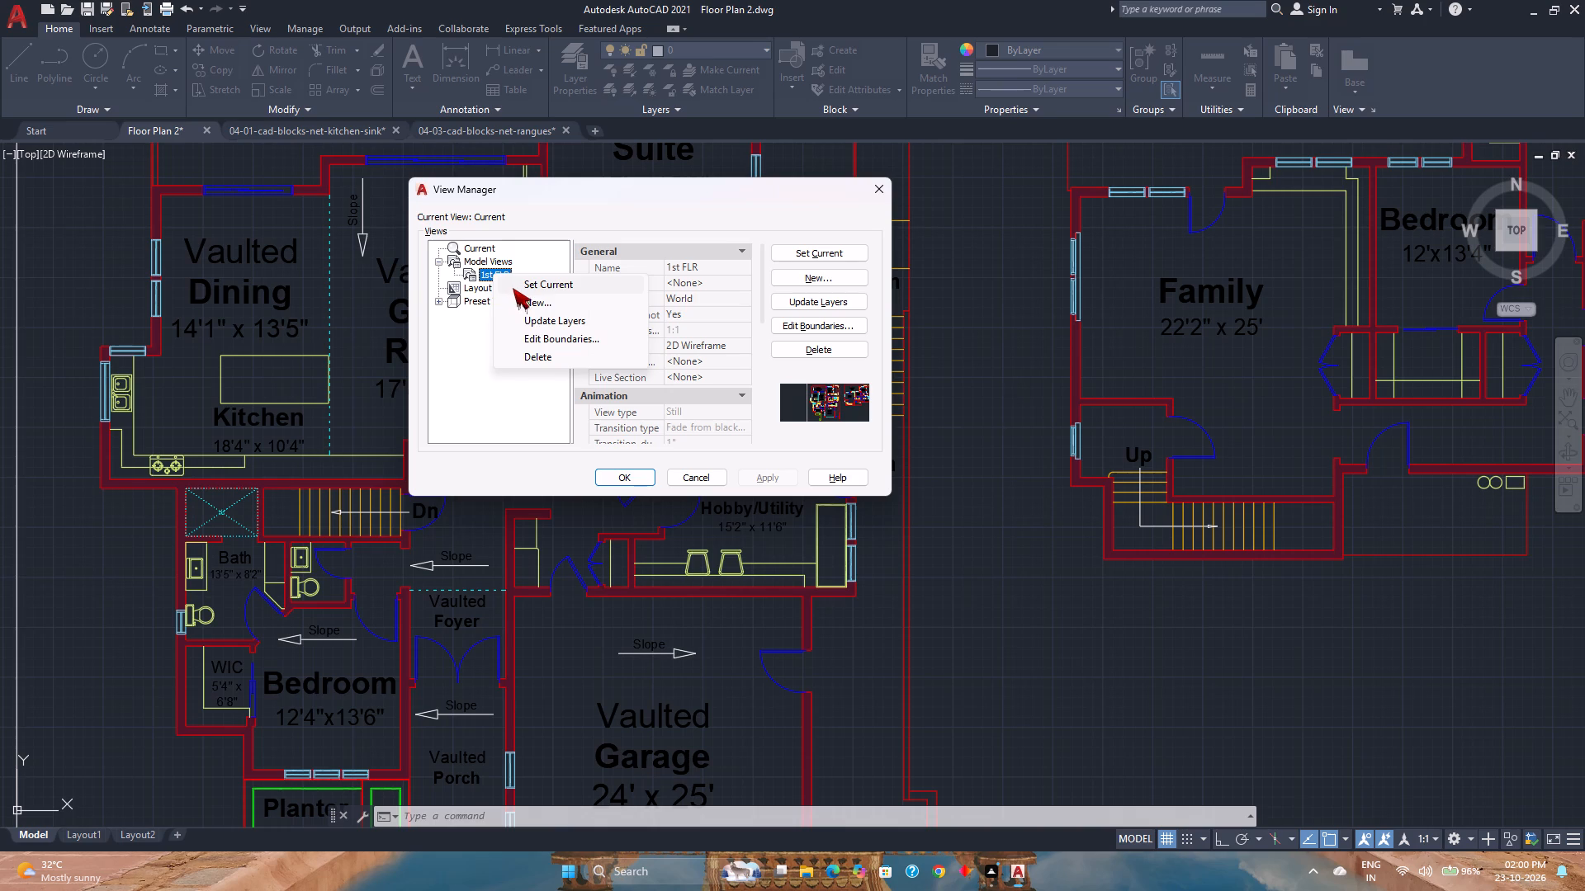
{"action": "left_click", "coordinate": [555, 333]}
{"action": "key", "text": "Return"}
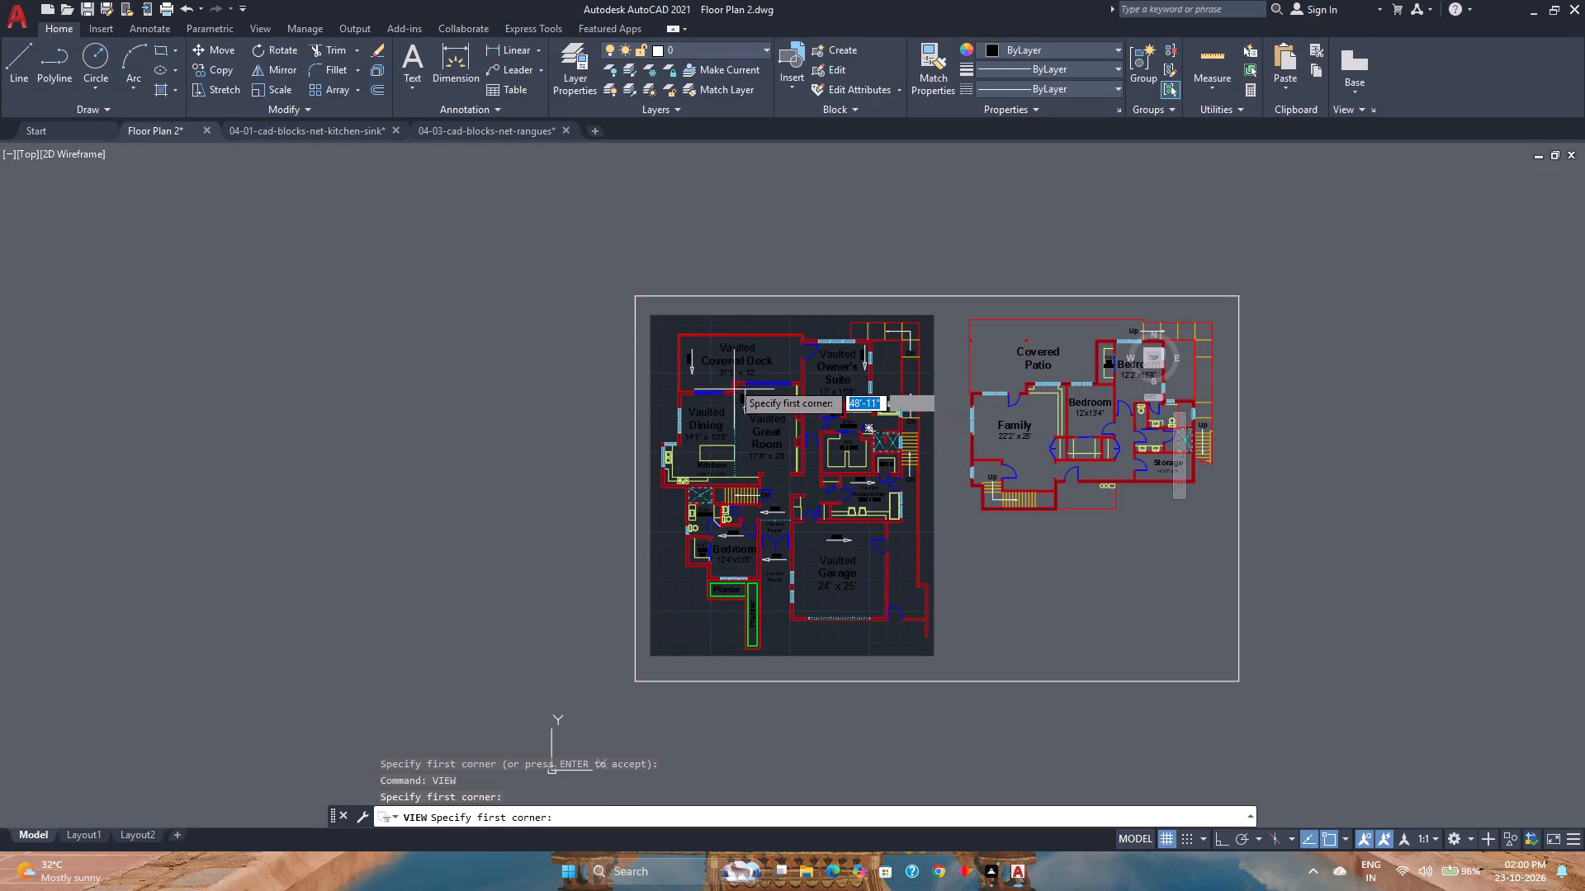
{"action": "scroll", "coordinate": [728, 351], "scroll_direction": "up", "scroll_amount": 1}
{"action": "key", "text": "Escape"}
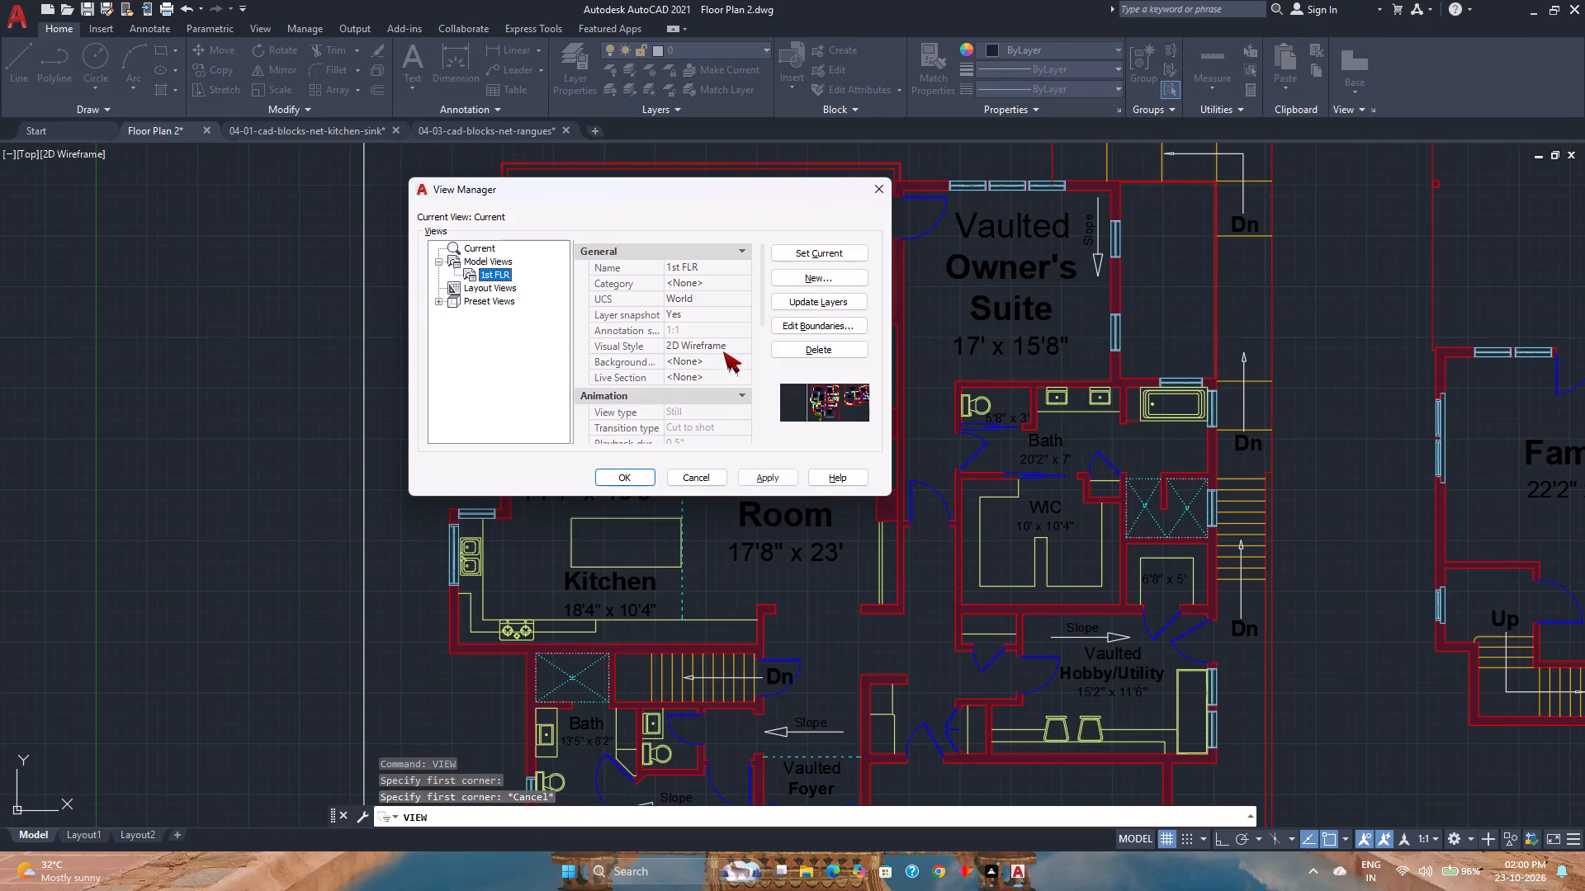
Delete the 1st FLR named view.
{"action": "left_click", "coordinate": [823, 352]}
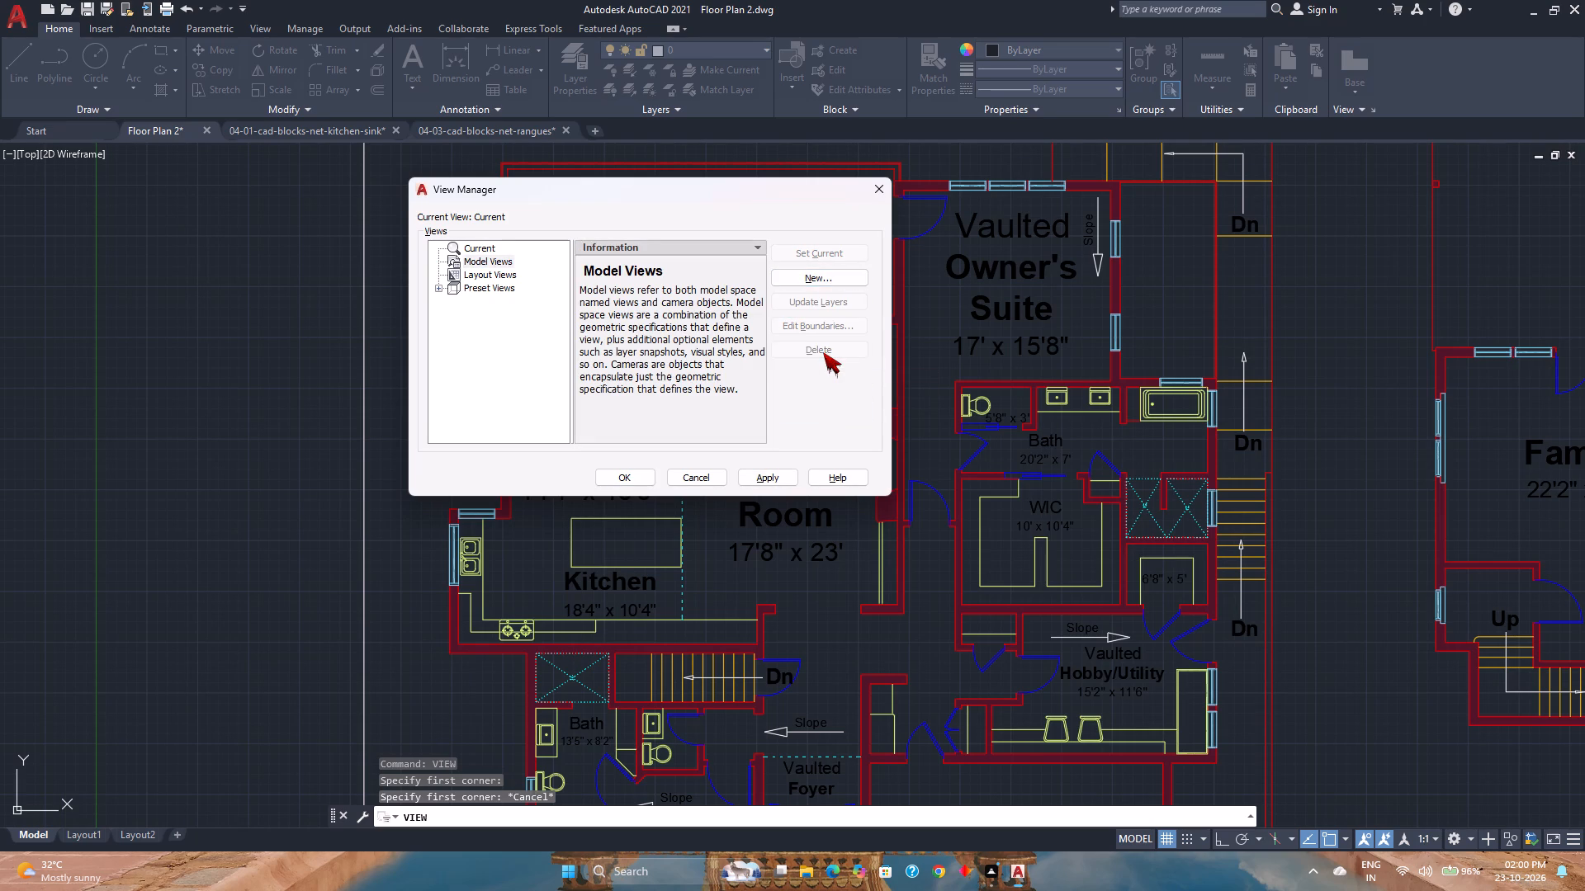
Start a new named model view and name it G FLR.
{"action": "left_click", "coordinate": [807, 280]}
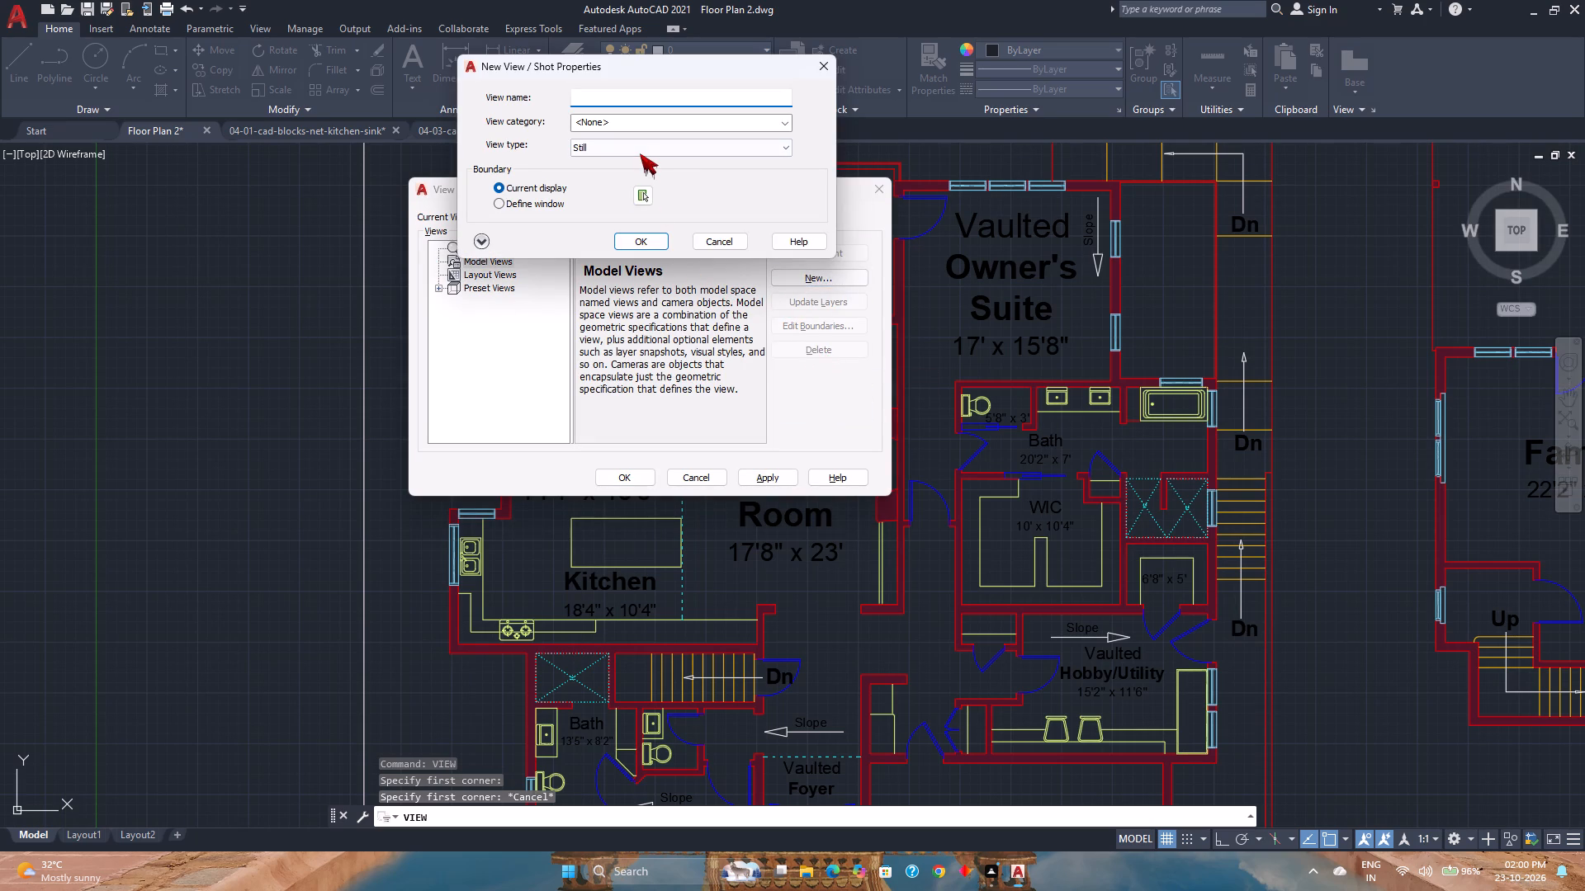
{"action": "type", "text": "g"}
{"action": "key", "text": "space"}
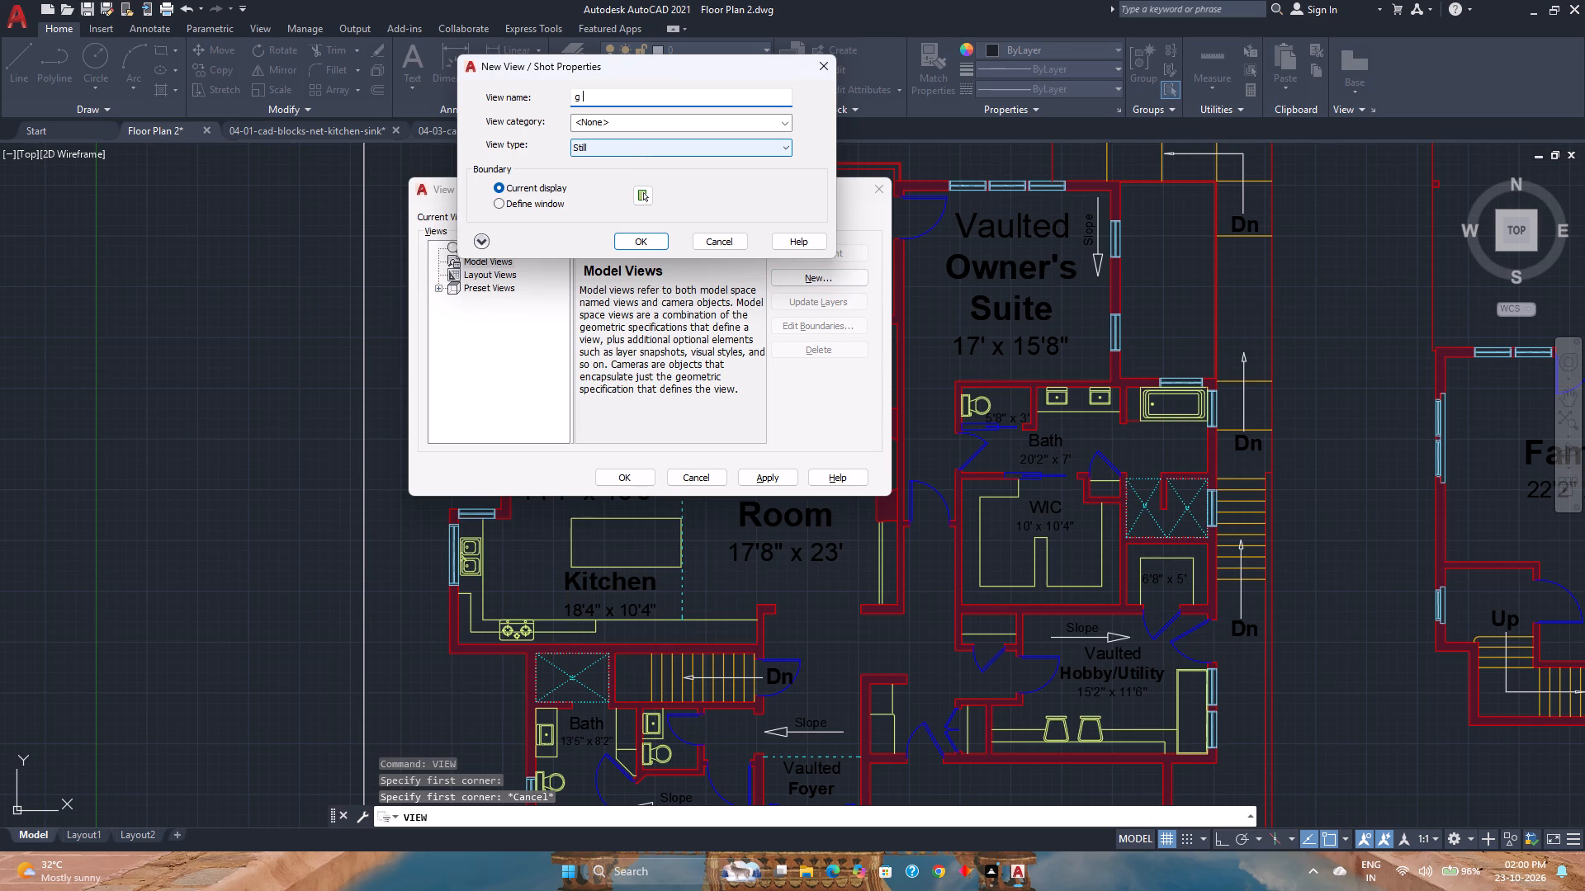
{"action": "key", "text": "BackSpace"}
{"action": "key", "text": "BackSpace"}
{"action": "type", "text": "G FLR"}
{"action": "key", "text": "BackSpace"}
{"action": "key", "text": "BackSpace"}
{"action": "key", "text": "r"}
{"action": "key", "text": "BackSpace"}
{"action": "type", "text": "LR"}
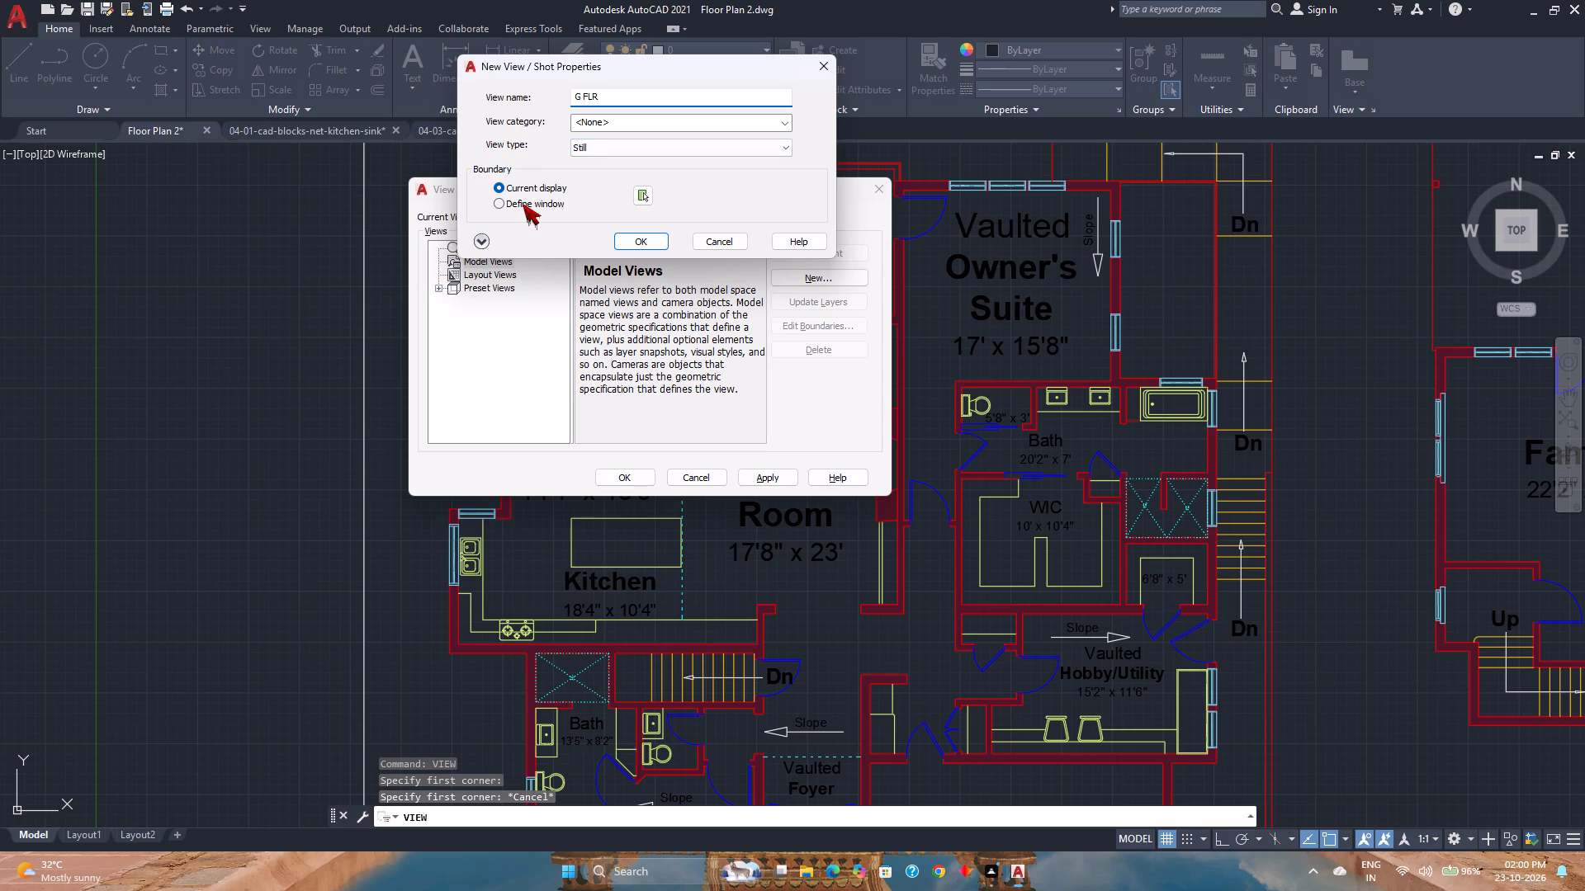
Define the G FLR view's boundary as a window closely enclosing the floor plan with the Vaulted Garage, and save the view.
{"action": "left_click", "coordinate": [523, 204]}
{"action": "scroll", "coordinate": [650, 333], "scroll_direction": "down", "scroll_amount": 1}
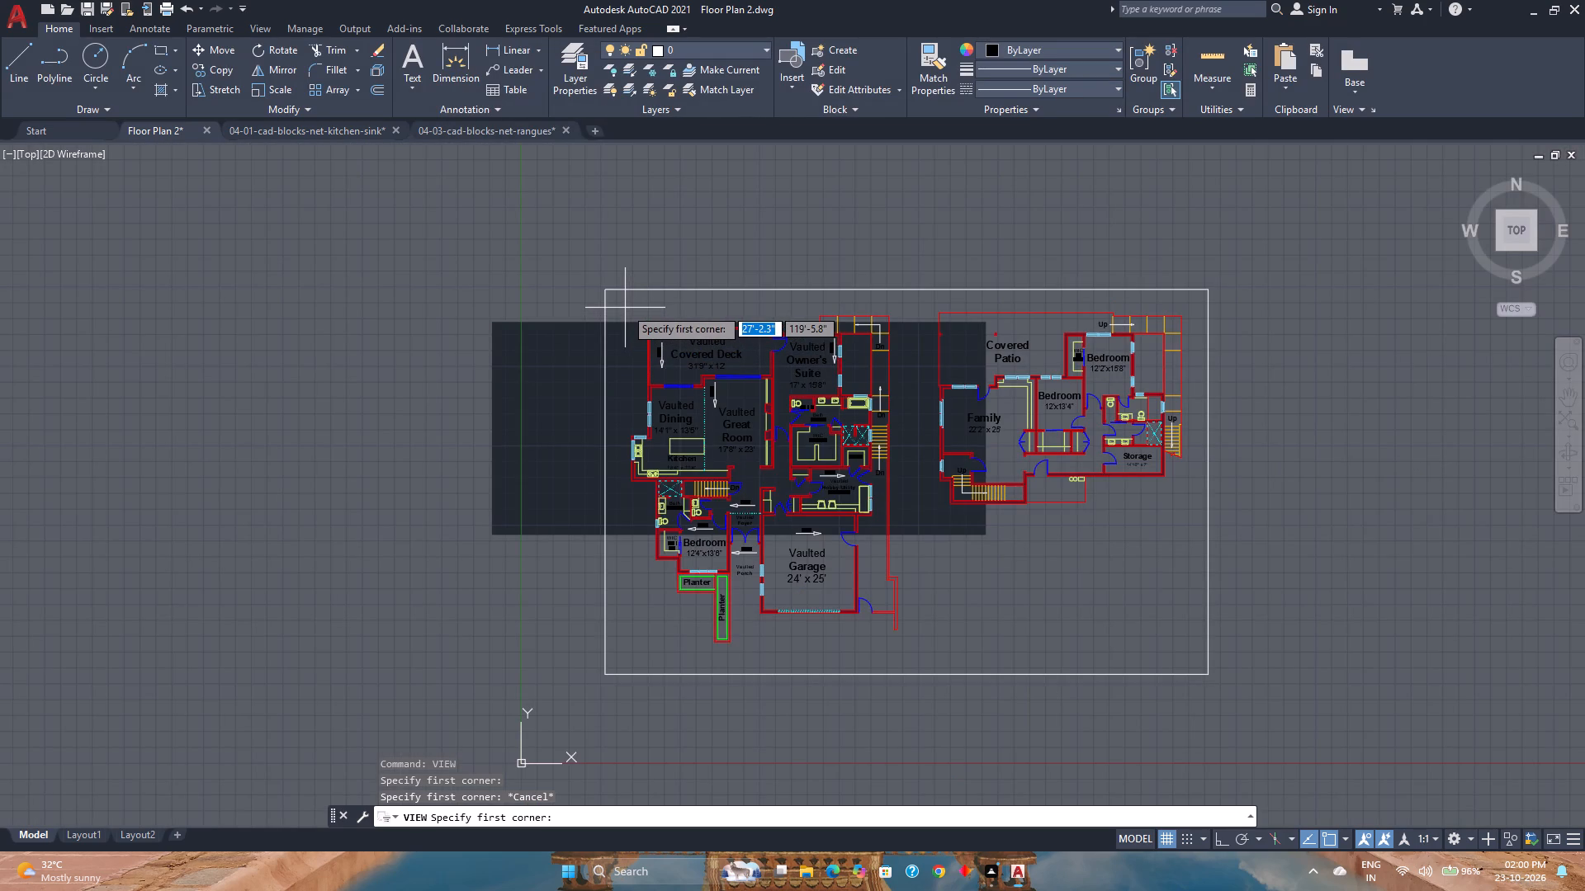
{"action": "left_click", "coordinate": [629, 311]}
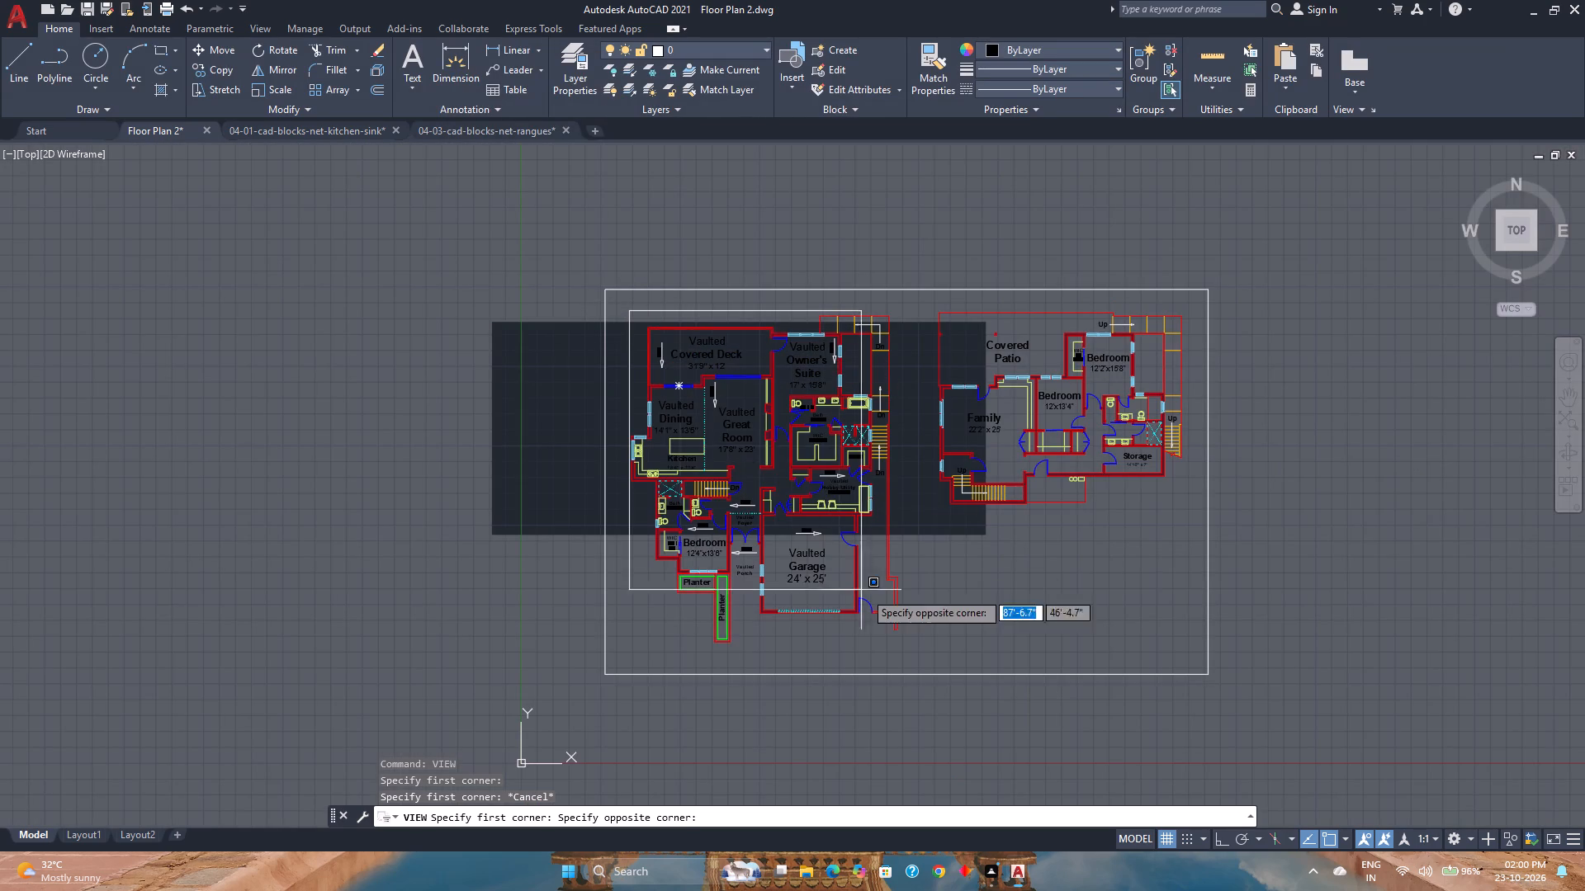
{"action": "left_click", "coordinate": [905, 648]}
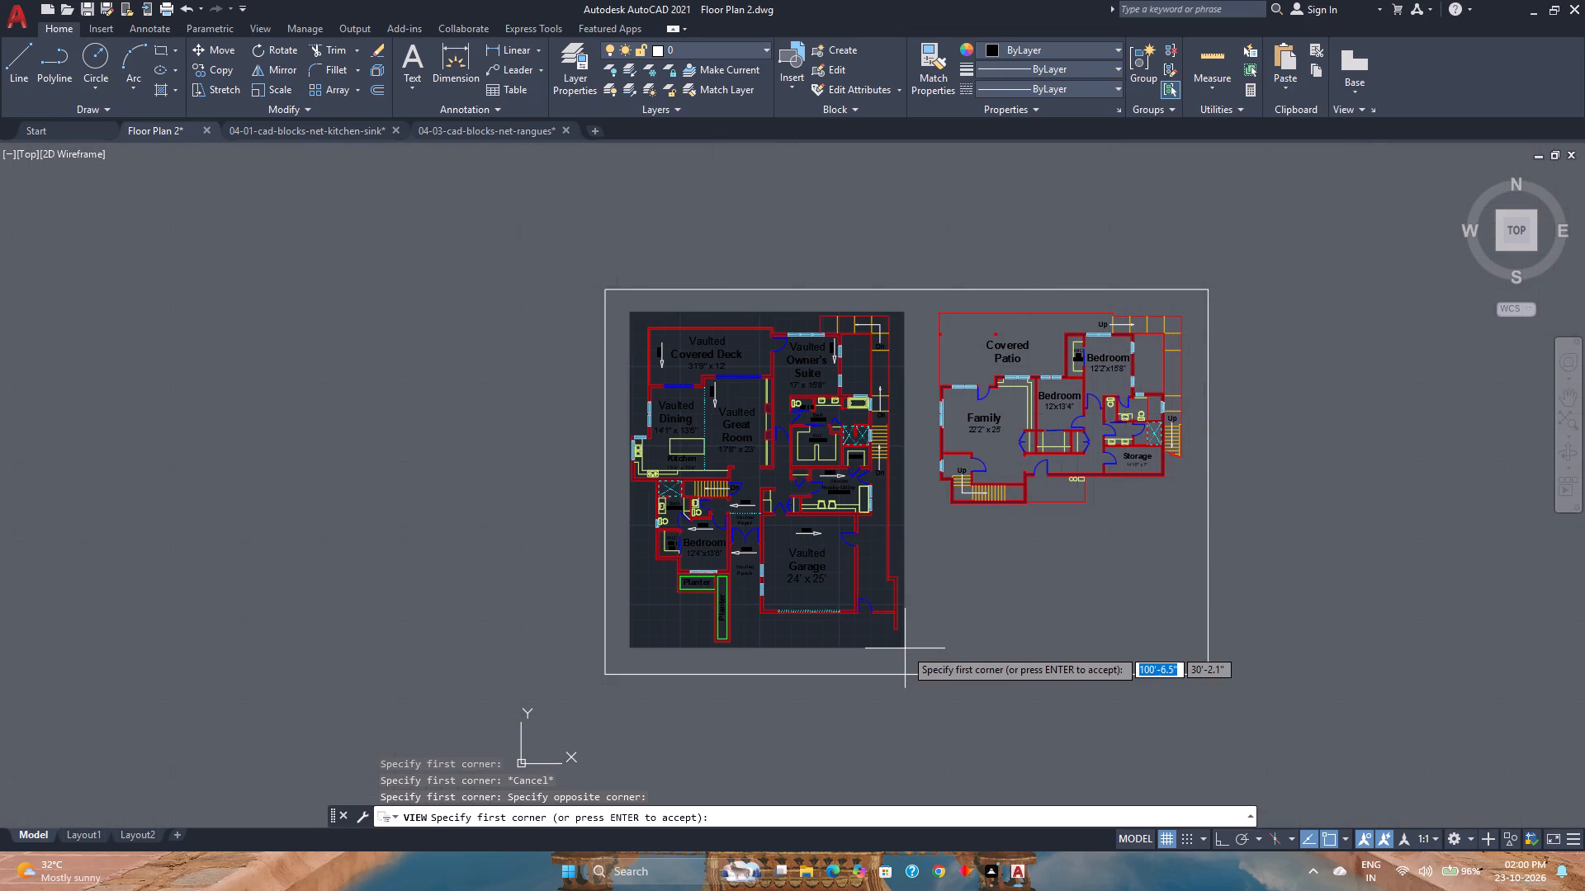
{"action": "scroll", "coordinate": [685, 507], "scroll_direction": "up", "scroll_amount": 2}
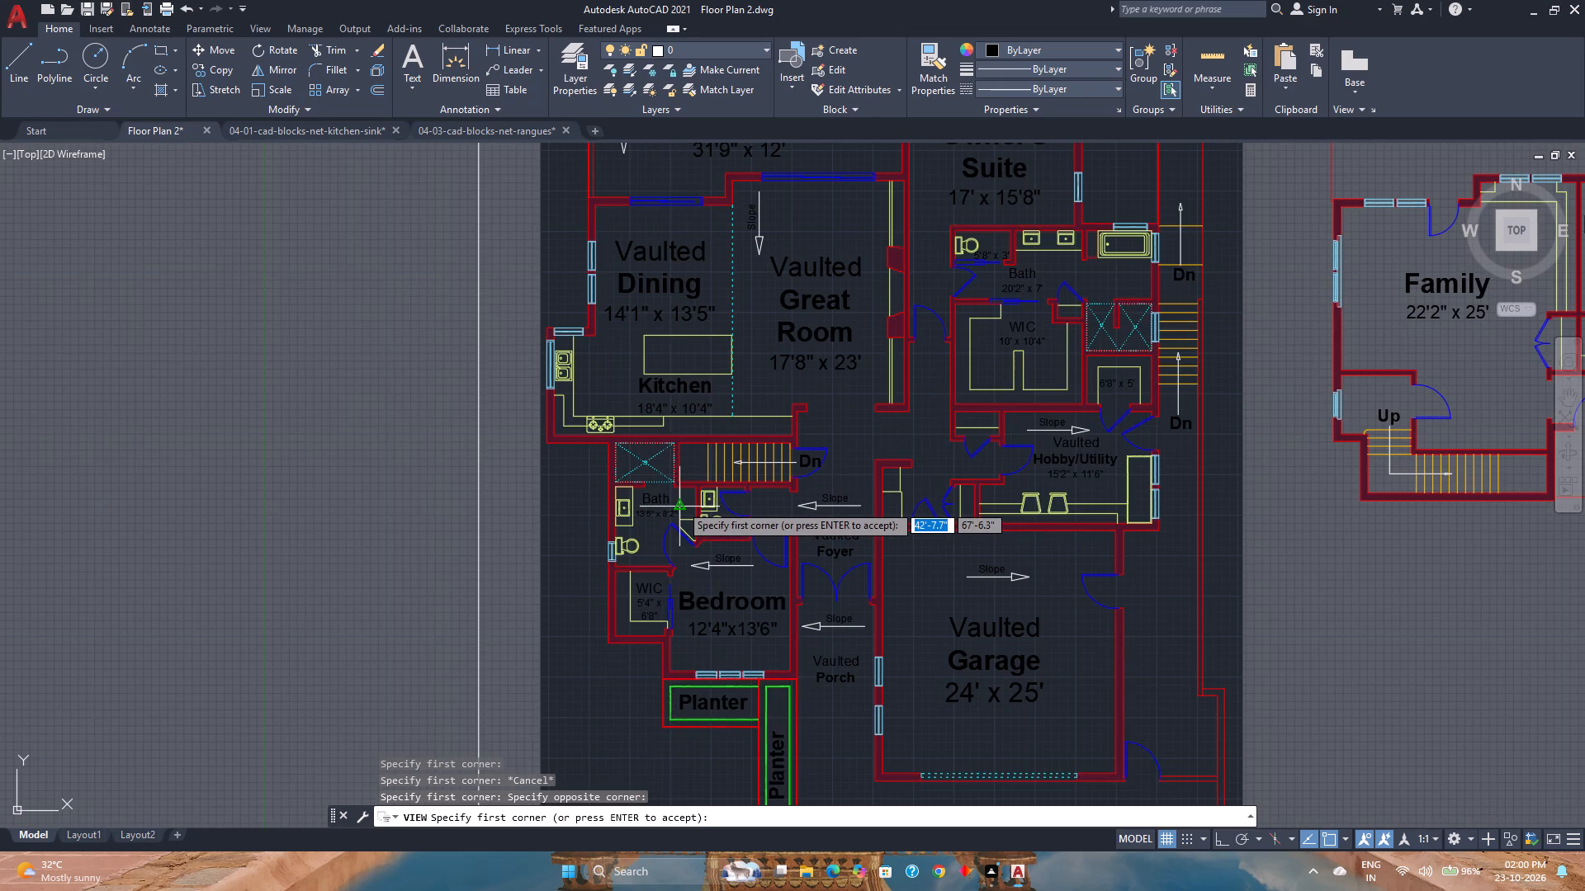
{"action": "scroll", "coordinate": [680, 504], "scroll_direction": "down", "scroll_amount": 2}
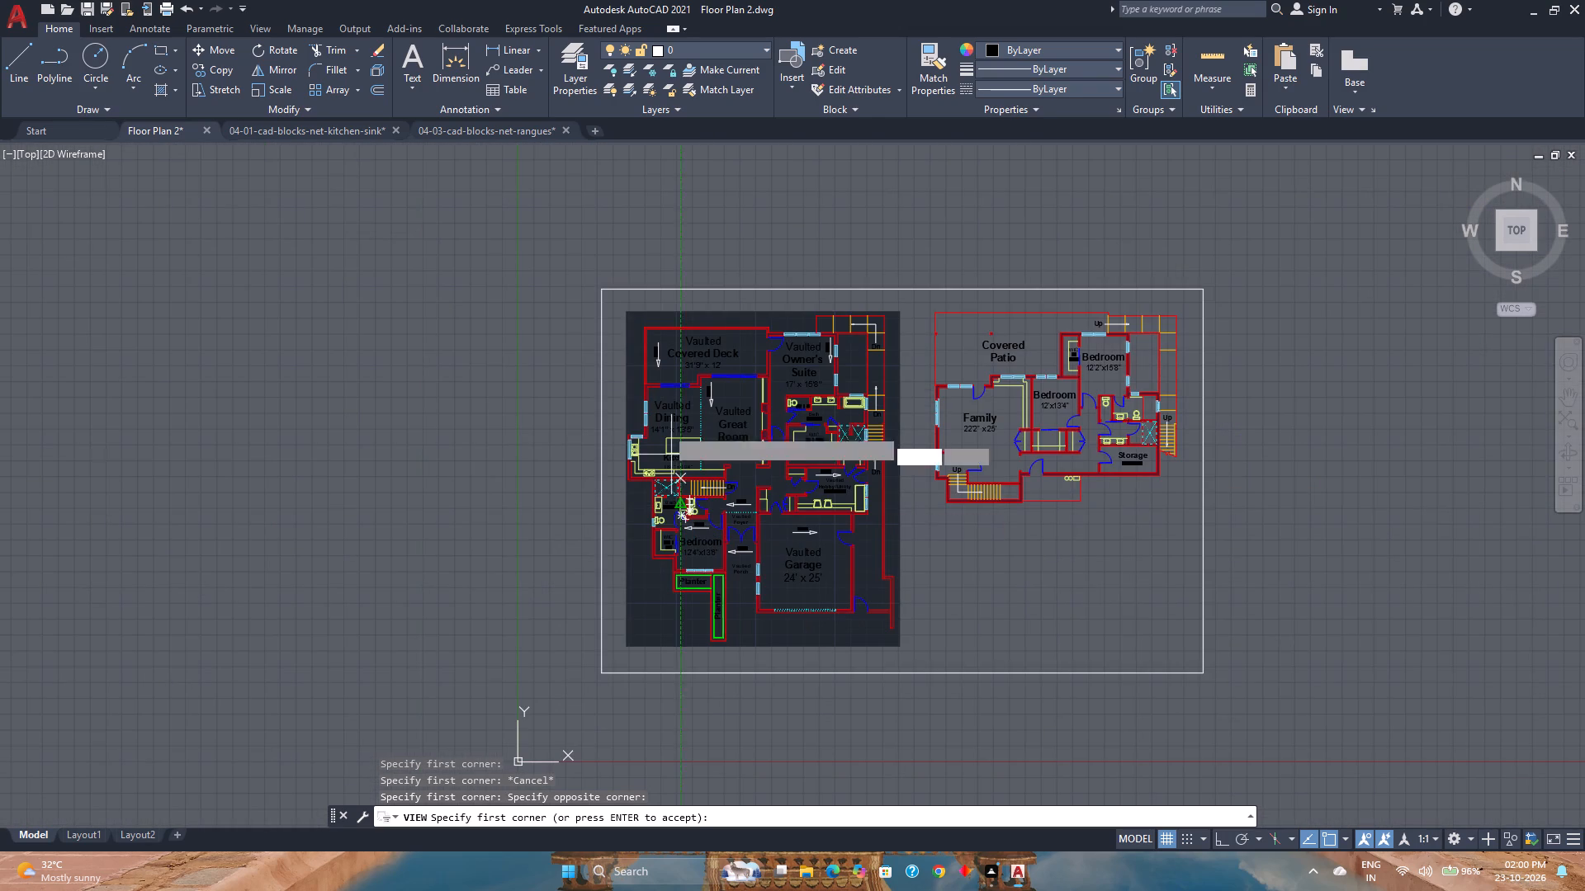
{"action": "scroll", "coordinate": [632, 321], "scroll_direction": "up", "scroll_amount": 2}
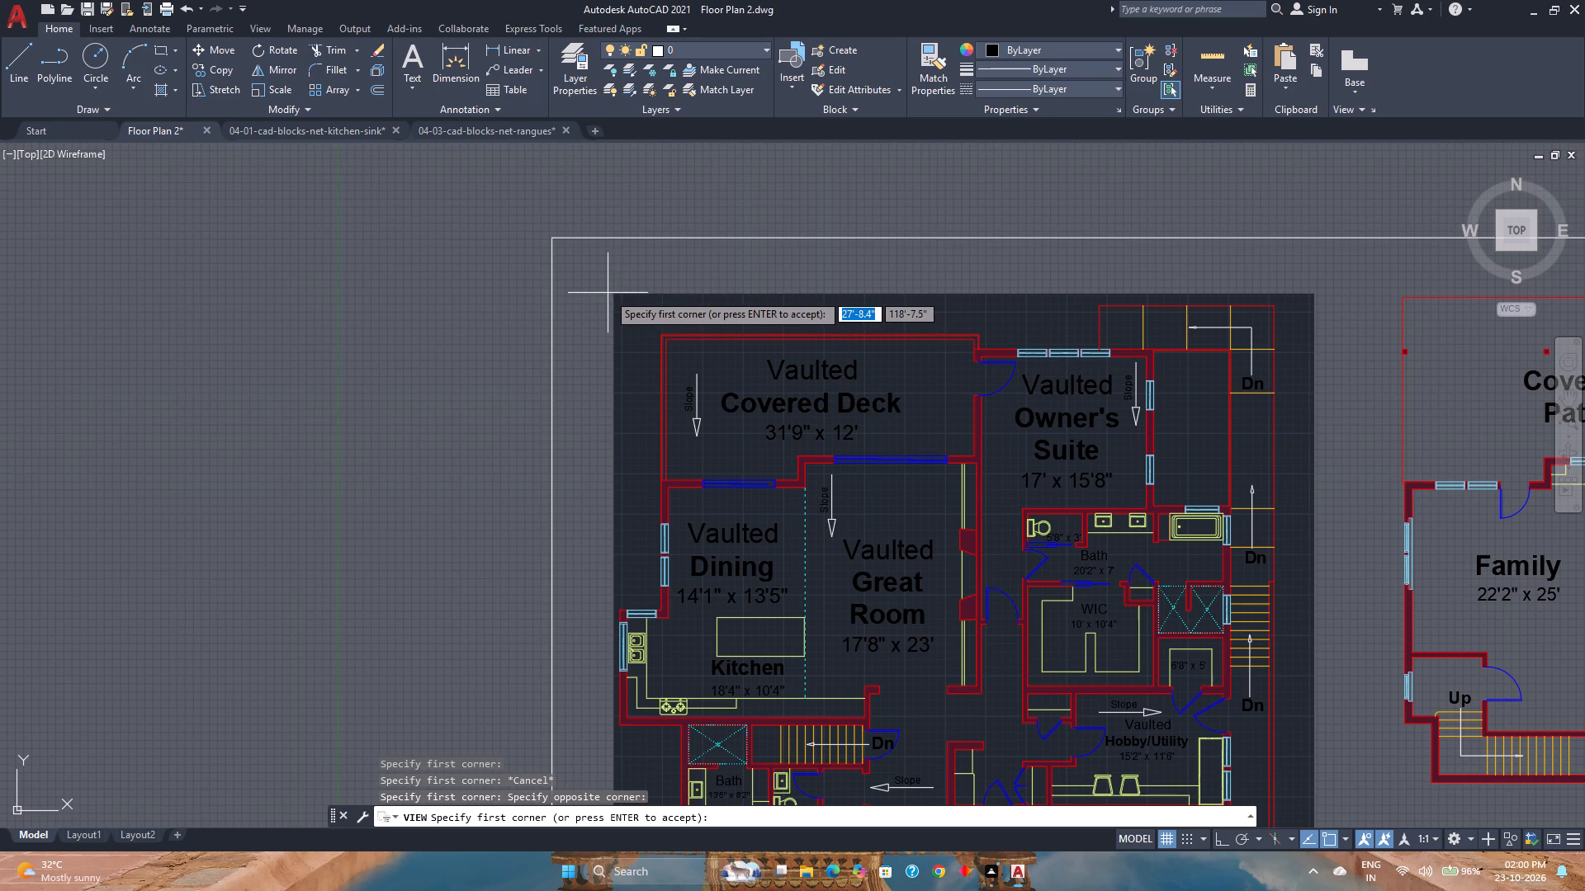
{"action": "left_click", "coordinate": [604, 293]}
{"action": "scroll", "coordinate": [701, 387], "scroll_direction": "down", "scroll_amount": 3}
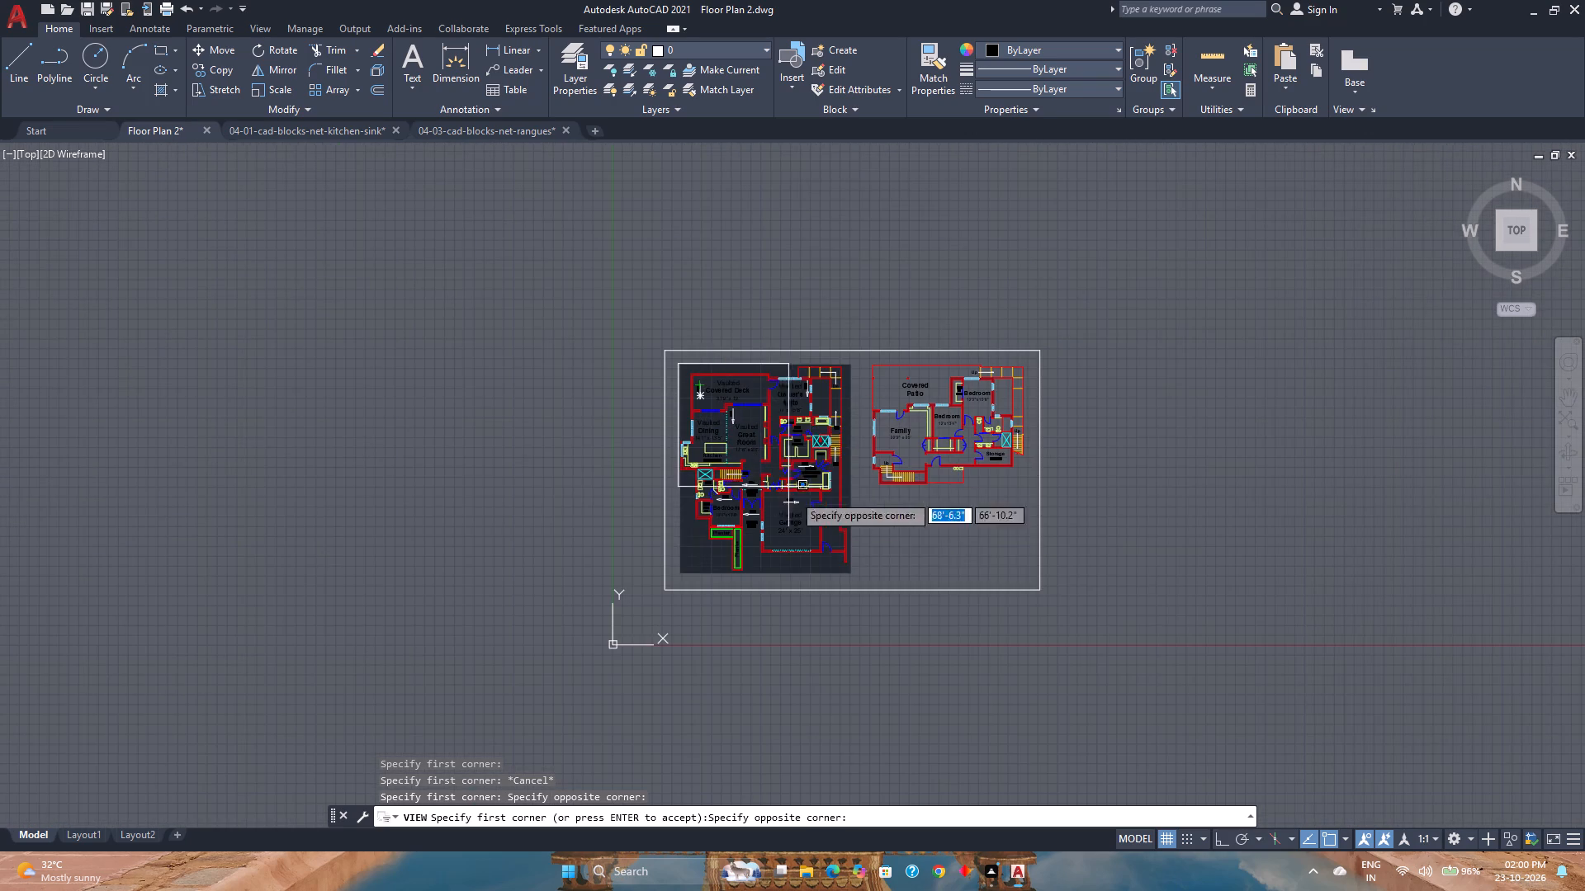
{"action": "scroll", "coordinate": [841, 580], "scroll_direction": "up", "scroll_amount": 3}
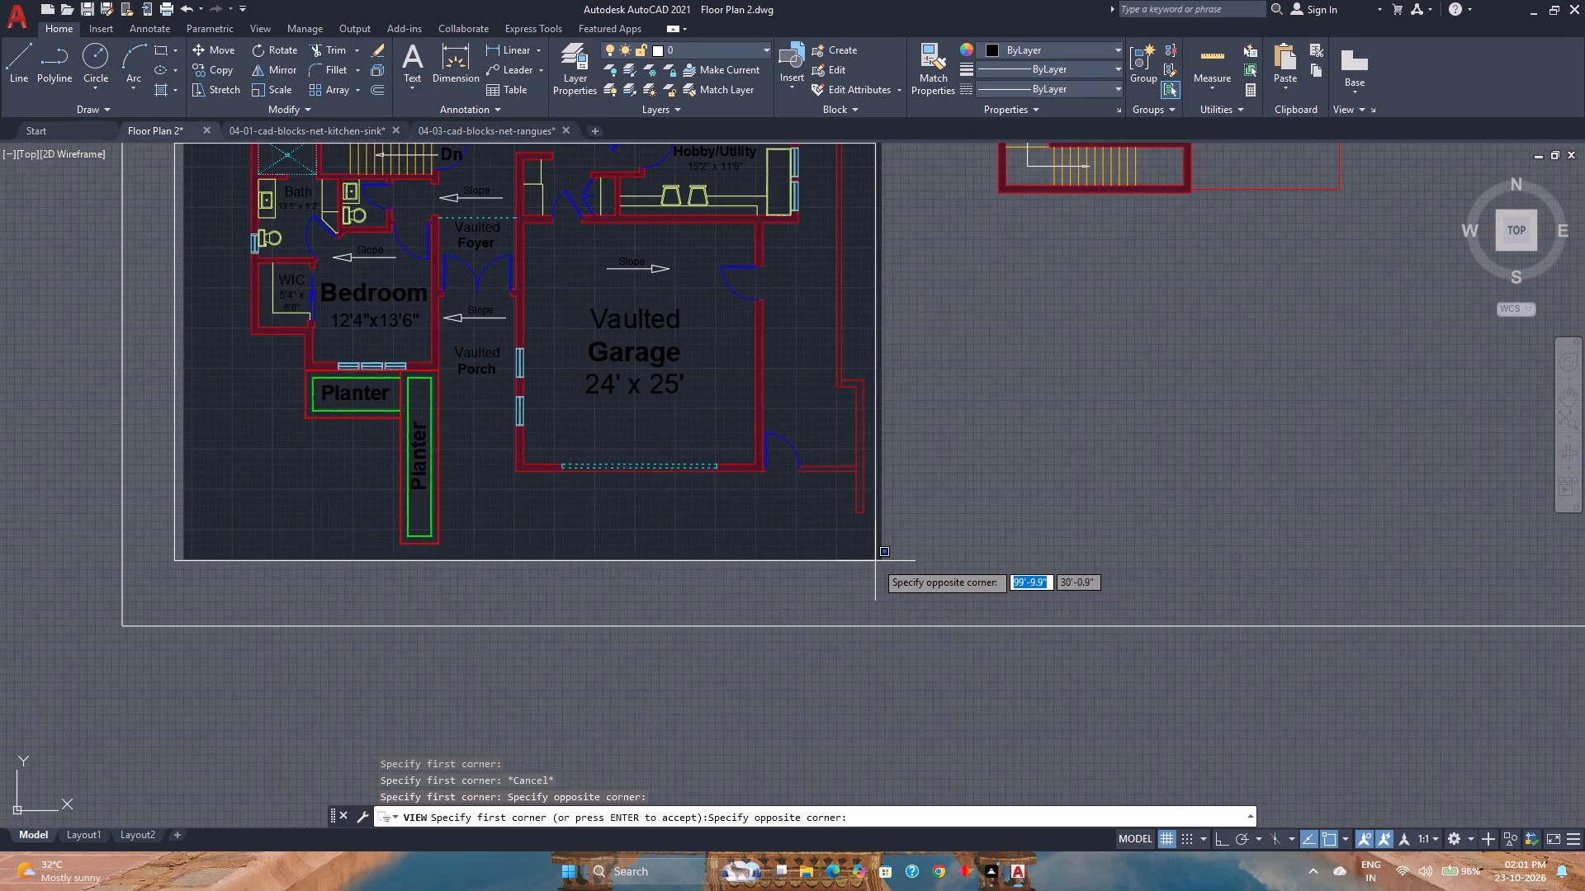
{"action": "left_click", "coordinate": [879, 559]}
{"action": "scroll", "coordinate": [879, 559], "scroll_direction": "down", "scroll_amount": 2}
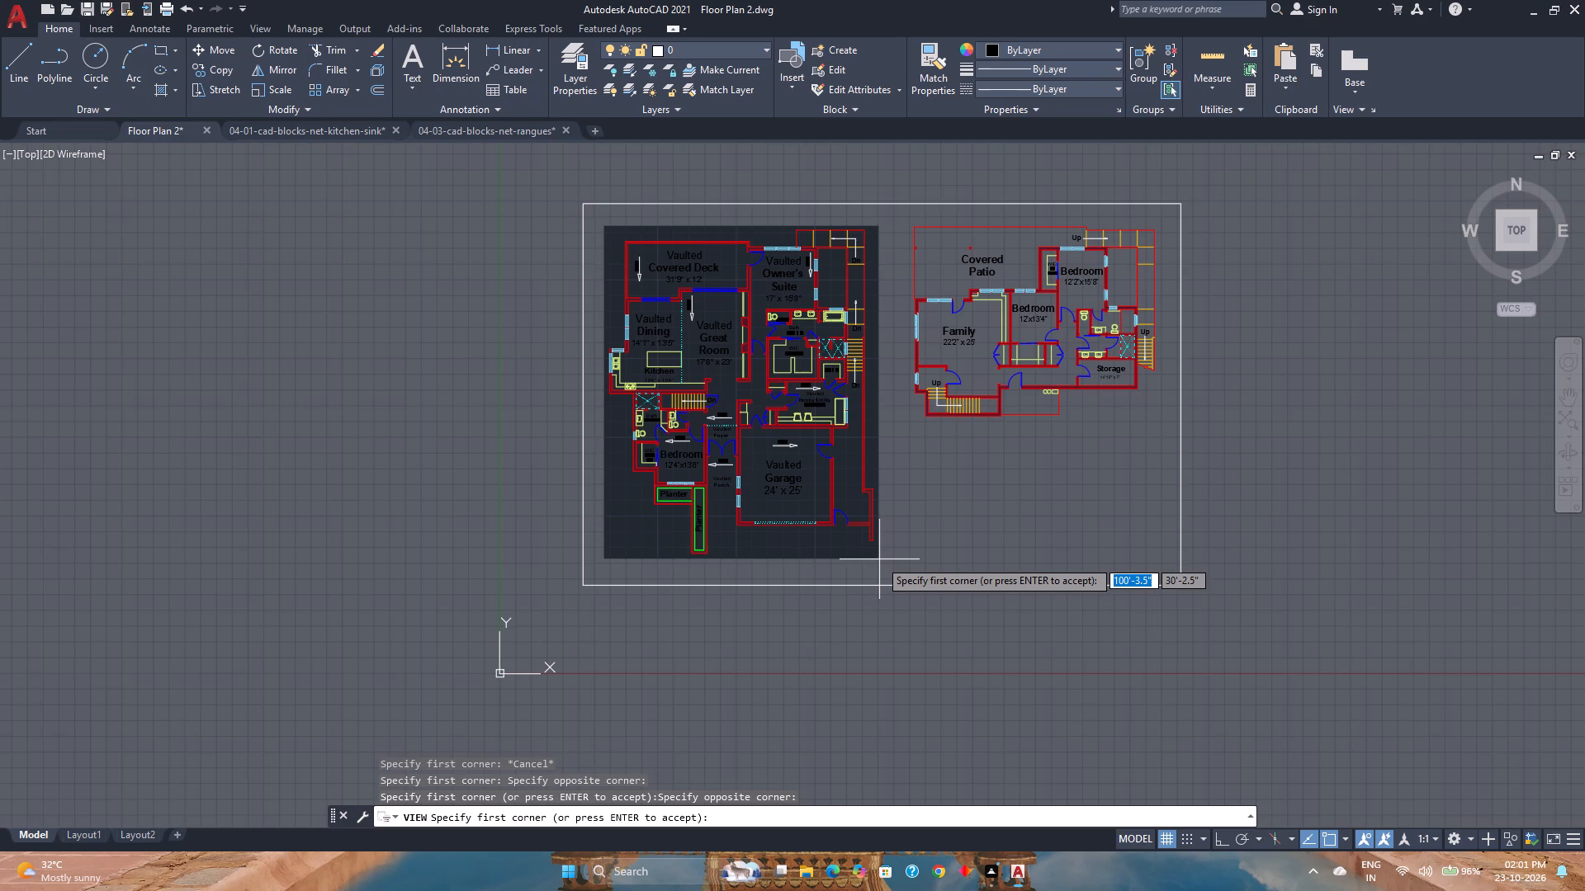
{"action": "key", "text": "Return"}
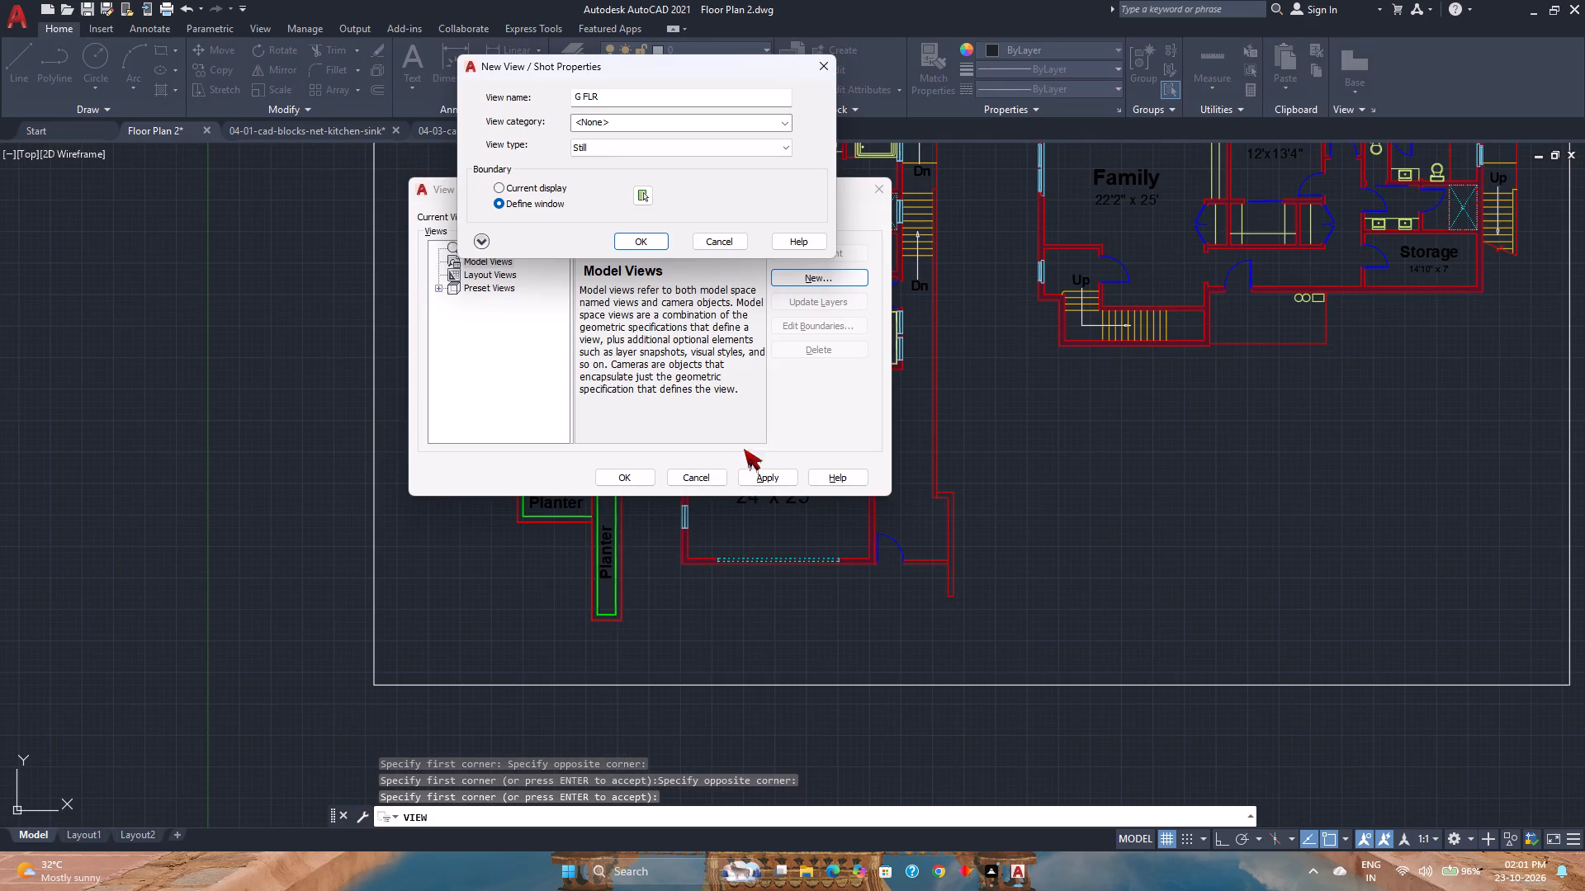
{"action": "left_click", "coordinate": [656, 238]}
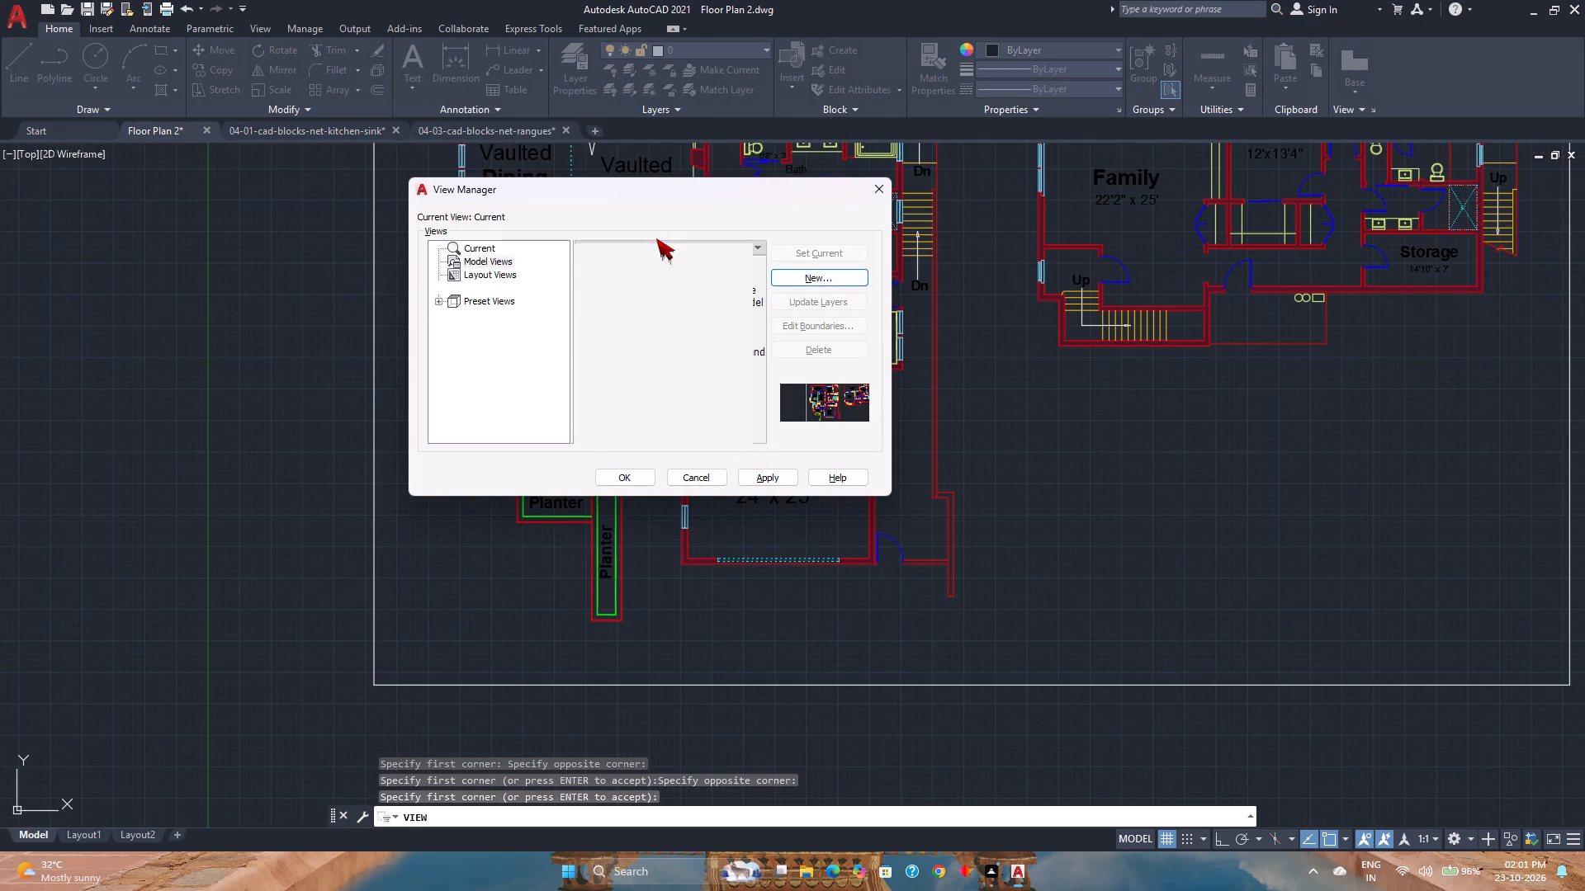
Start another new named model view and name it 1st FLR.
{"action": "left_click", "coordinate": [821, 279]}
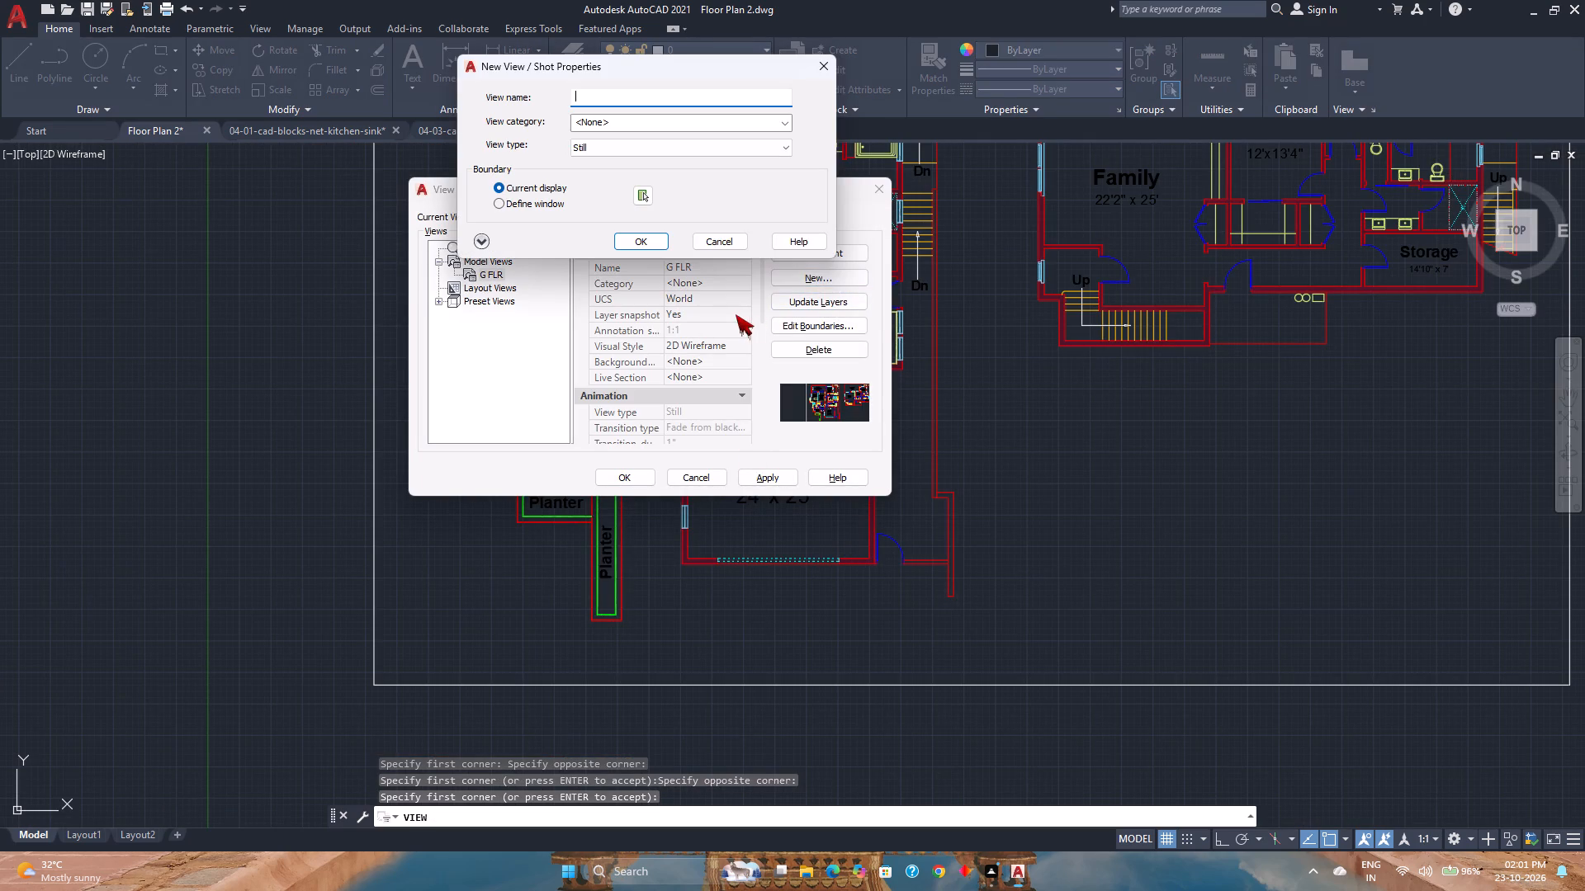
{"action": "type", "text": "1S"}
{"action": "key", "text": "BackSpace"}
{"action": "key", "text": "space"}
{"action": "type", "text": "FLR"}
Define the 1st FLR view's boundary as a window closely enclosing the floor plan with the Covered Patio and Family room, and save the view.
{"action": "left_click", "coordinate": [551, 204]}
{"action": "middle_click_drag", "start_coordinate": [985, 322], "coordinate": [592, 450]}
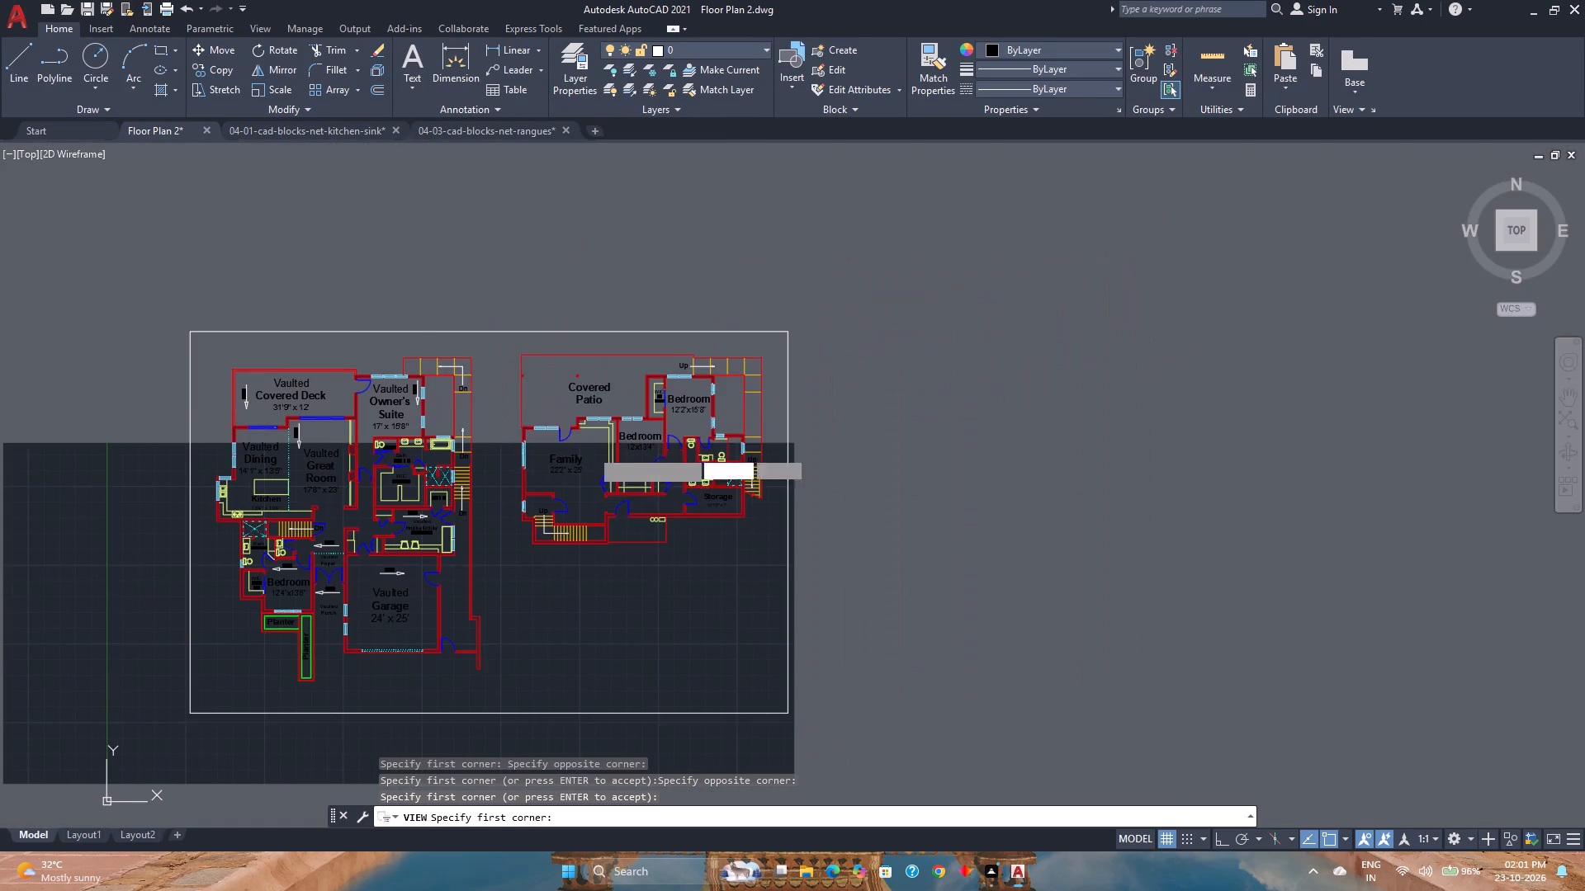
{"action": "scroll", "coordinate": [513, 350], "scroll_direction": "up", "scroll_amount": 2}
{"action": "left_click", "coordinate": [513, 350]}
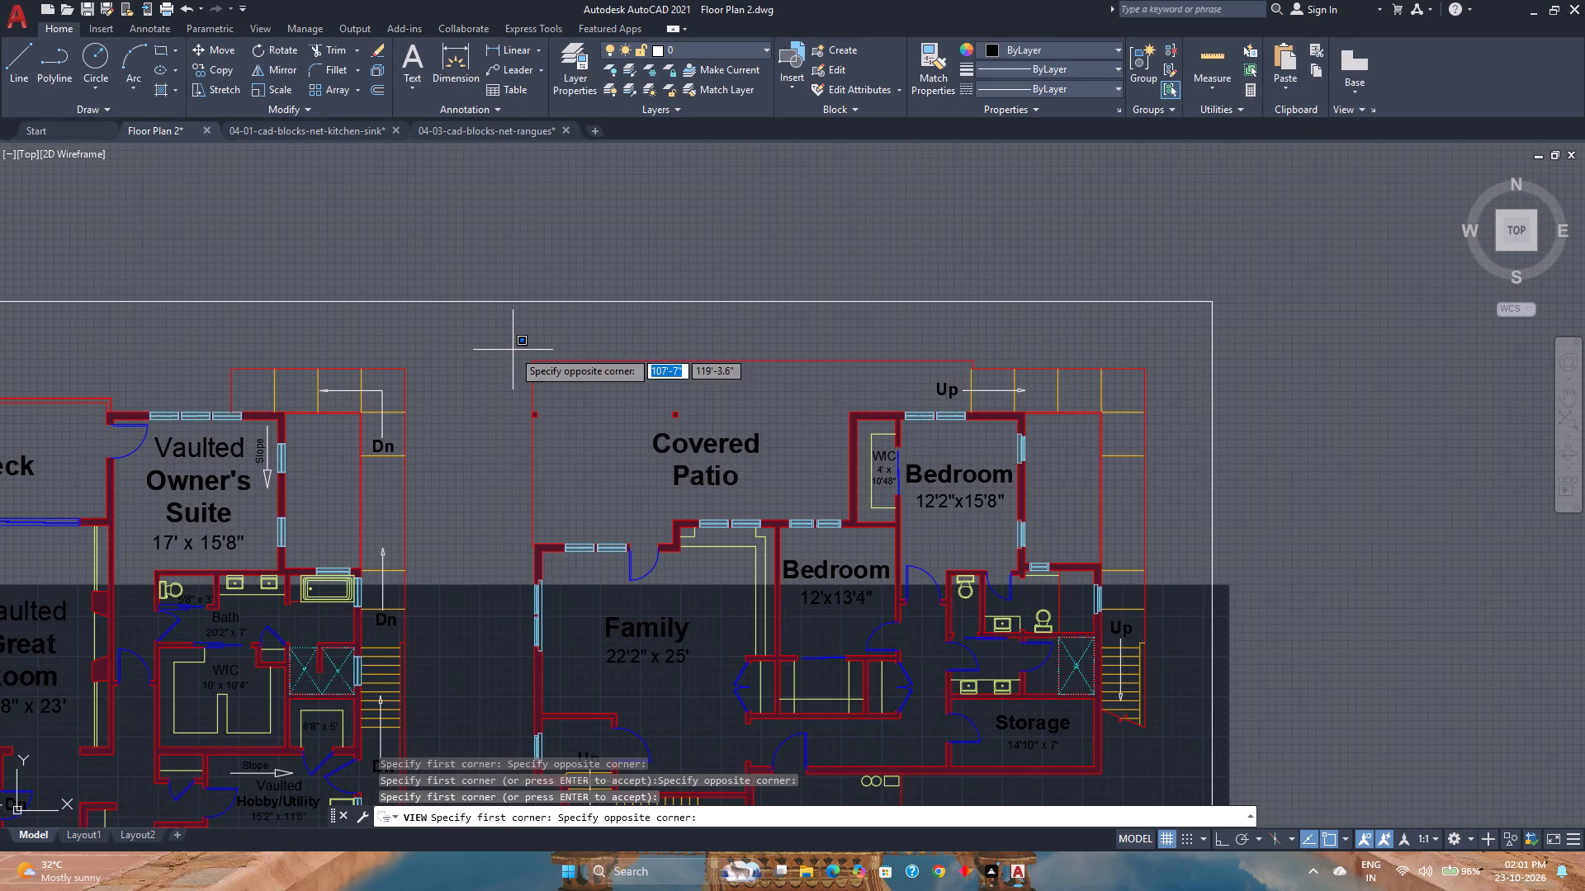
{"action": "scroll", "coordinate": [561, 402], "scroll_direction": "down", "scroll_amount": 3}
{"action": "scroll", "coordinate": [697, 505], "scroll_direction": "up", "scroll_amount": 1}
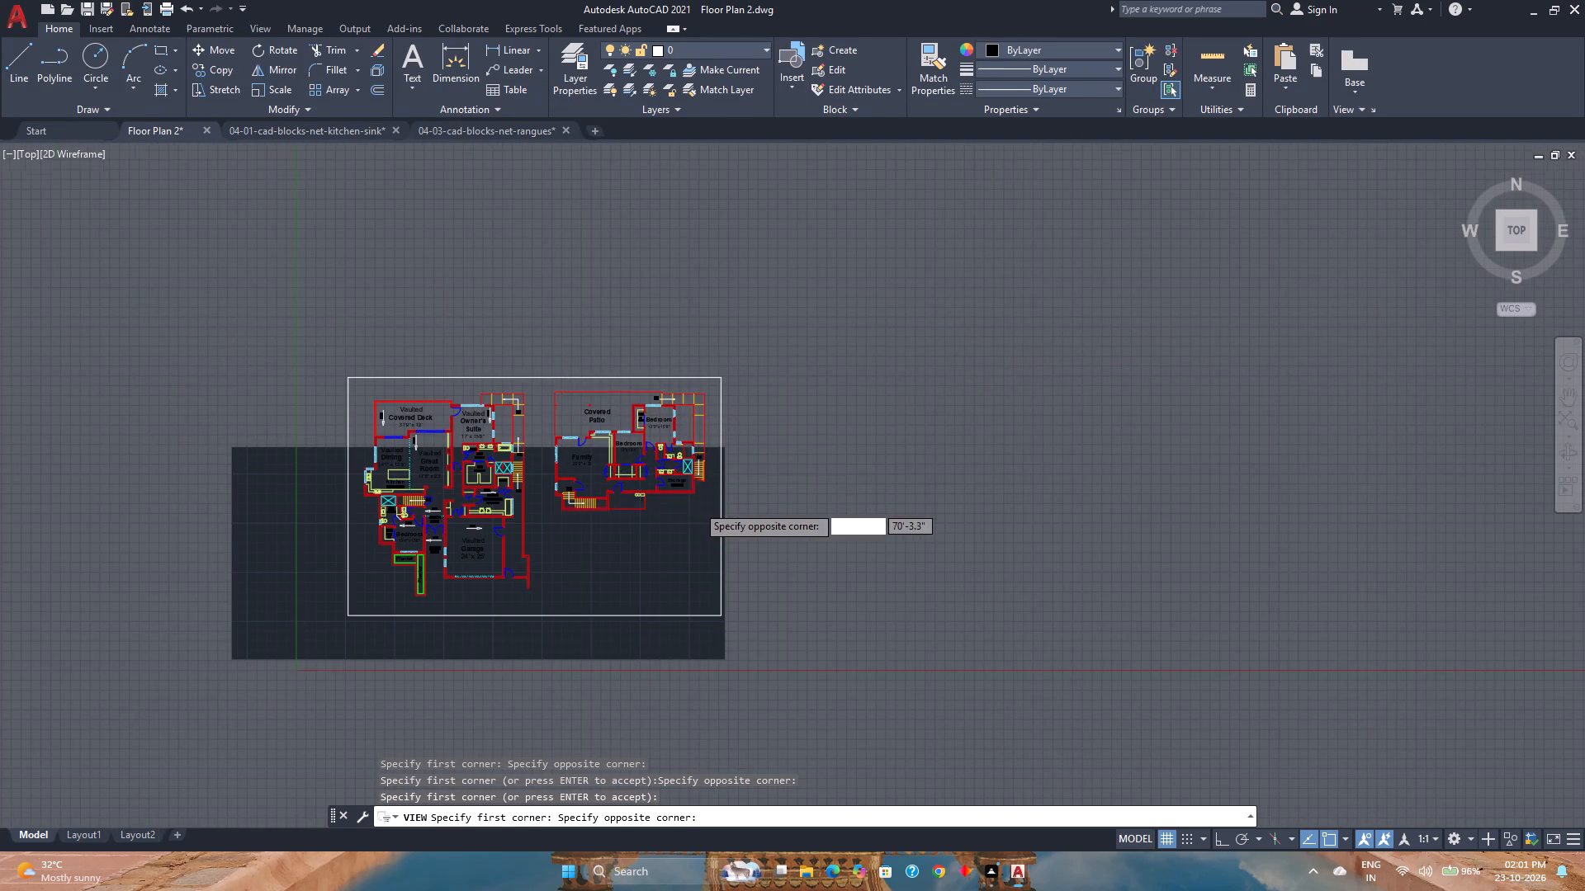
{"action": "scroll", "coordinate": [698, 511], "scroll_direction": "up", "scroll_amount": 1}
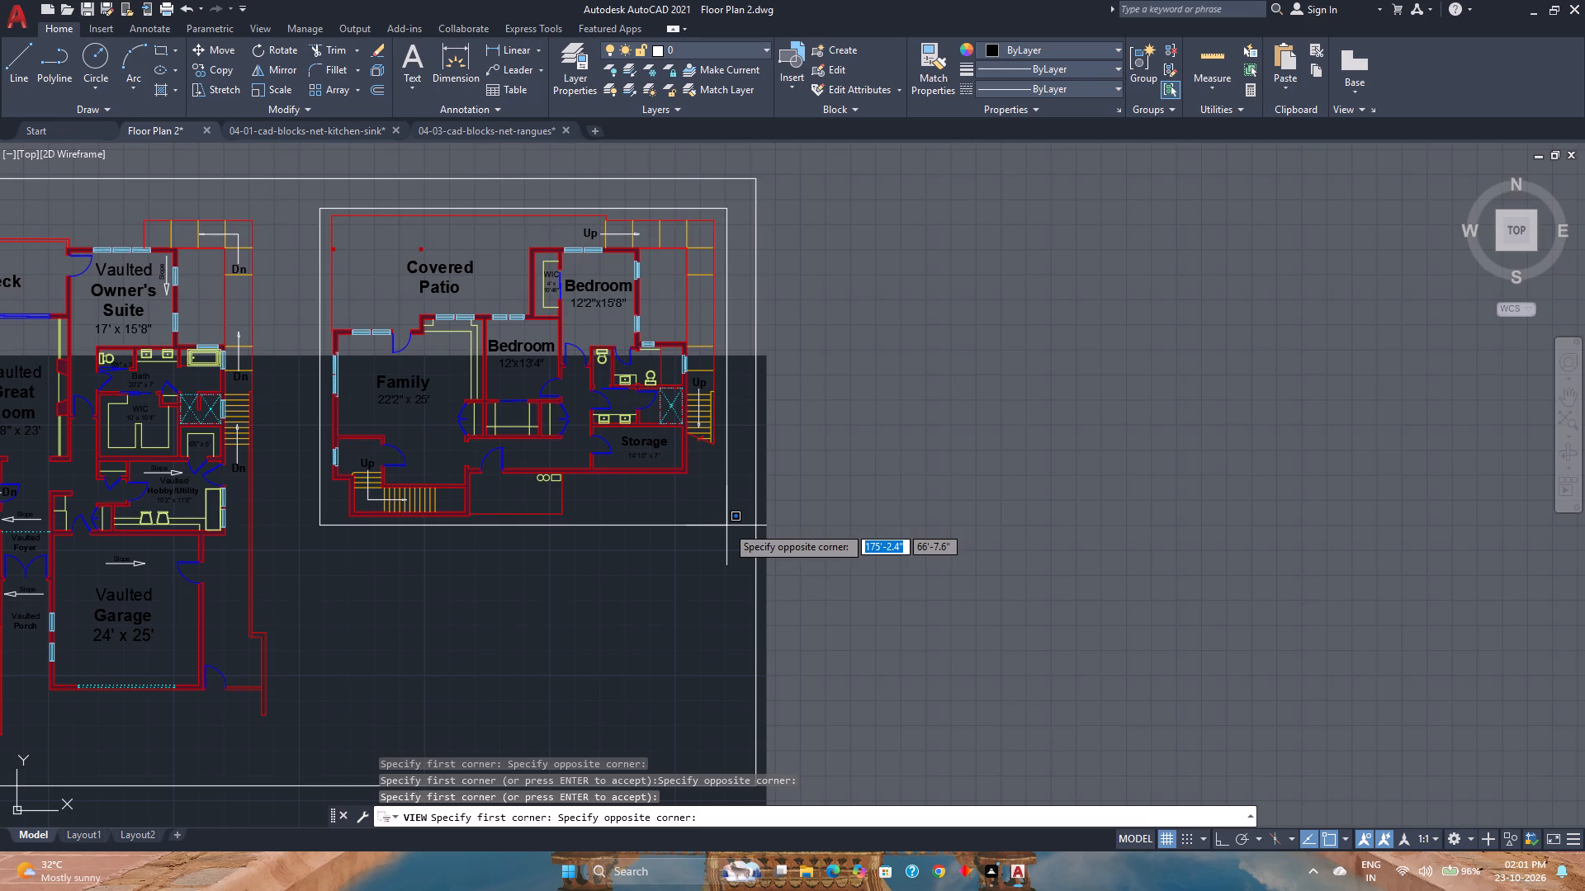
{"action": "left_click", "coordinate": [724, 526]}
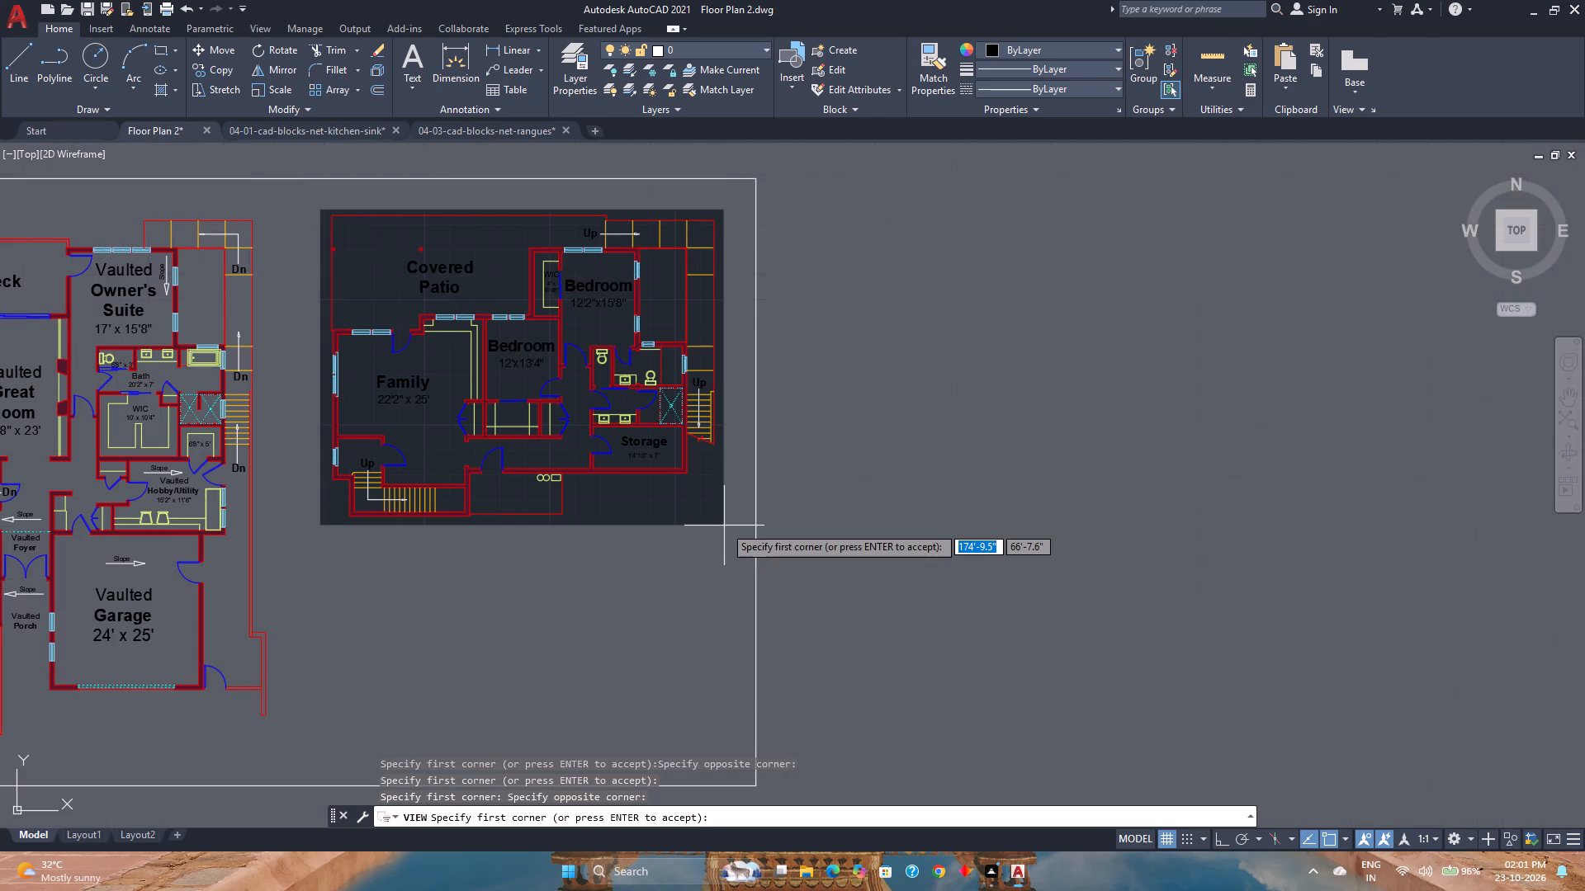
{"action": "key", "text": "Return"}
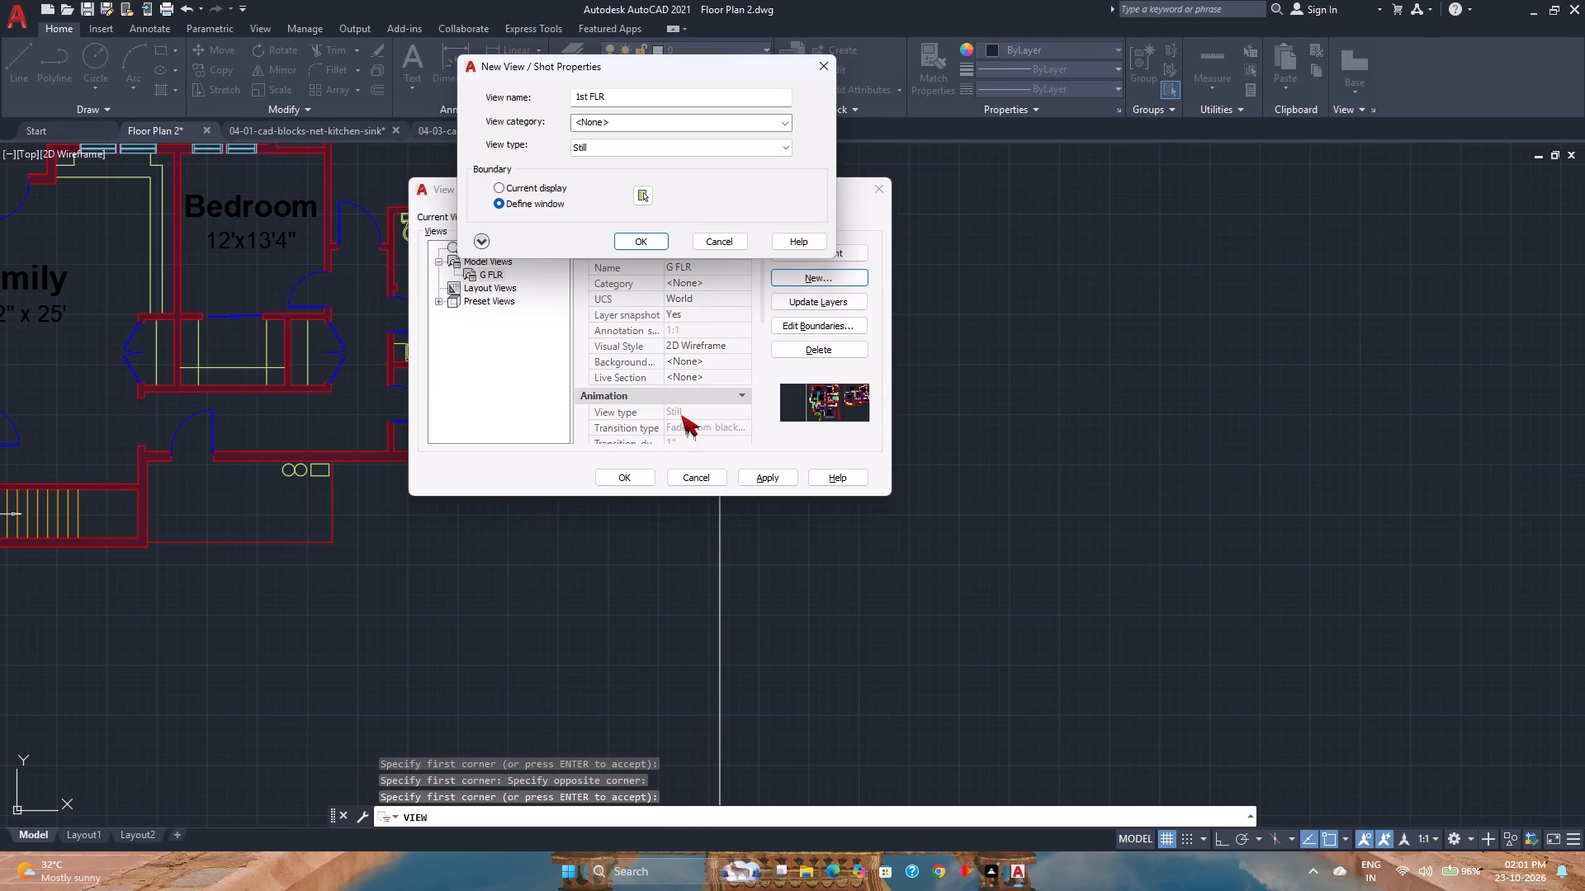
{"action": "left_click", "coordinate": [643, 243]}
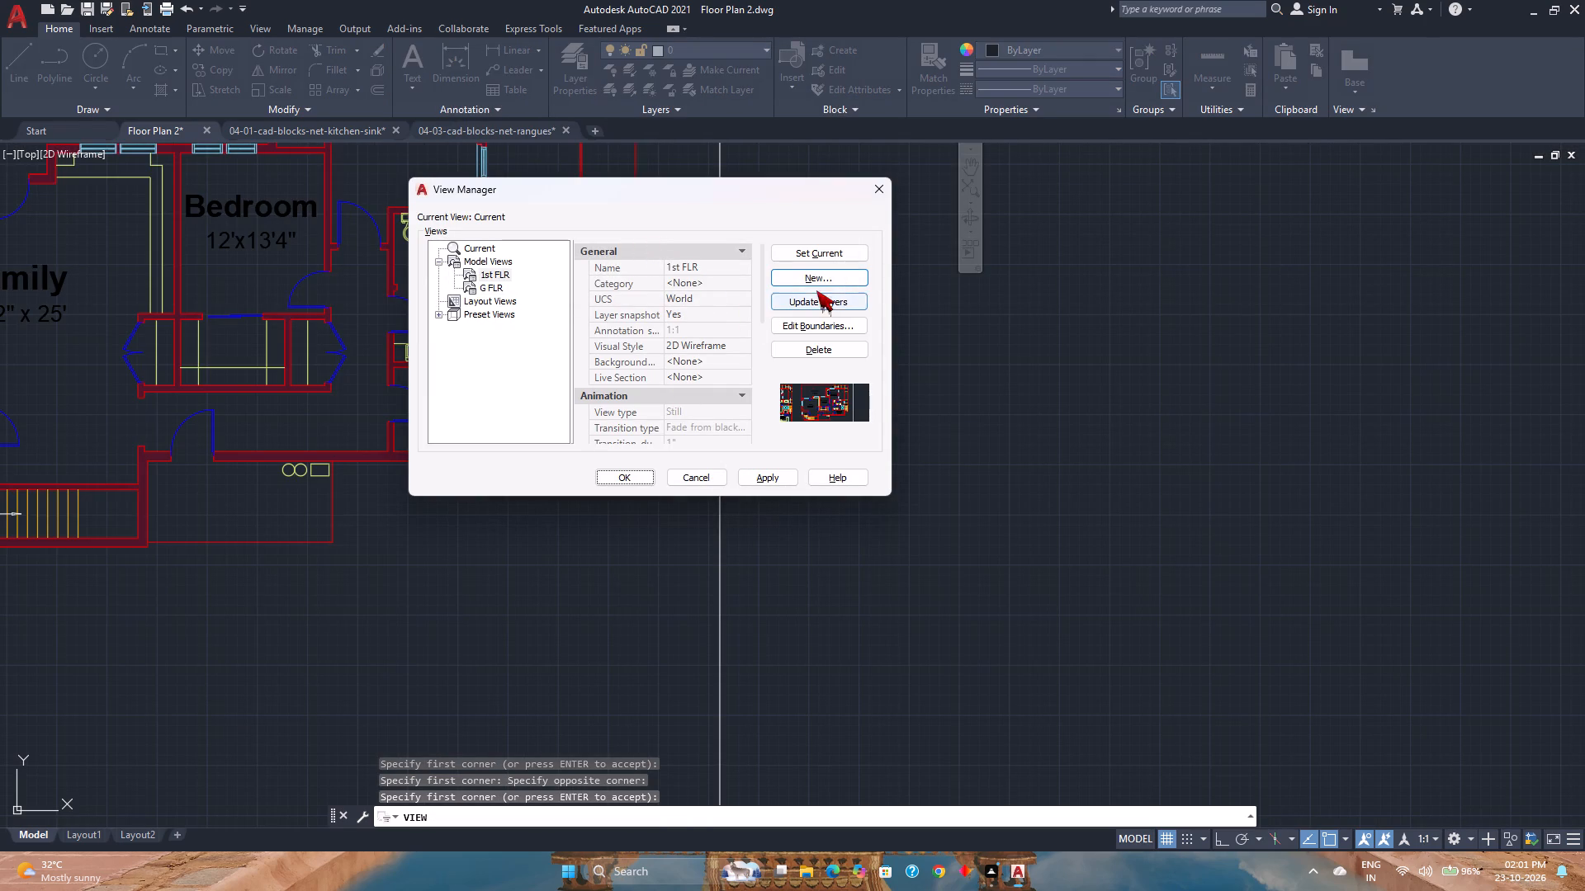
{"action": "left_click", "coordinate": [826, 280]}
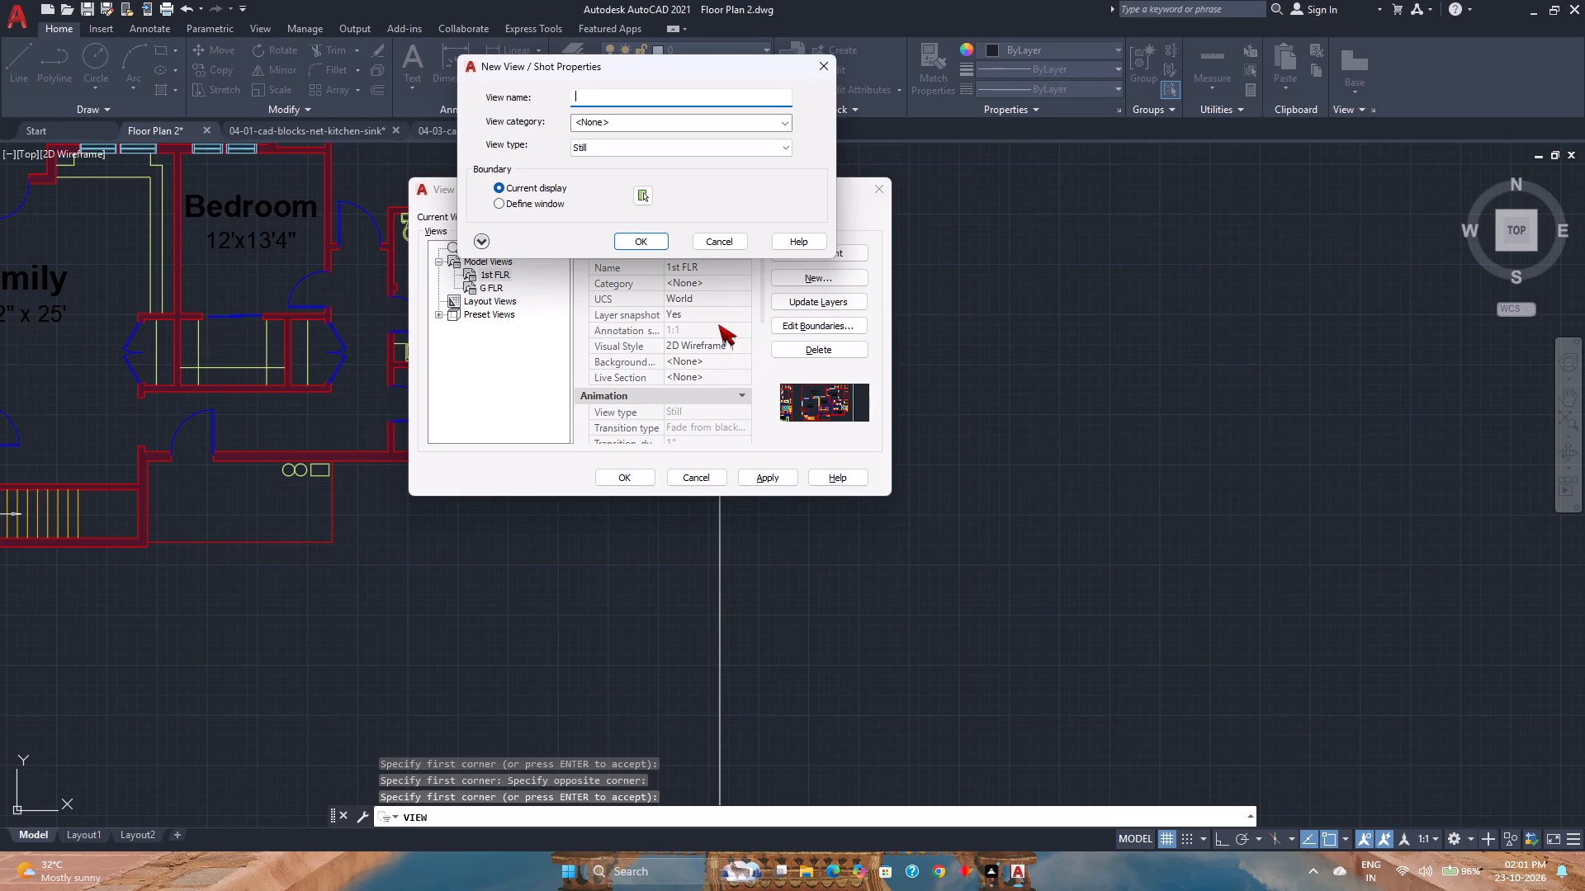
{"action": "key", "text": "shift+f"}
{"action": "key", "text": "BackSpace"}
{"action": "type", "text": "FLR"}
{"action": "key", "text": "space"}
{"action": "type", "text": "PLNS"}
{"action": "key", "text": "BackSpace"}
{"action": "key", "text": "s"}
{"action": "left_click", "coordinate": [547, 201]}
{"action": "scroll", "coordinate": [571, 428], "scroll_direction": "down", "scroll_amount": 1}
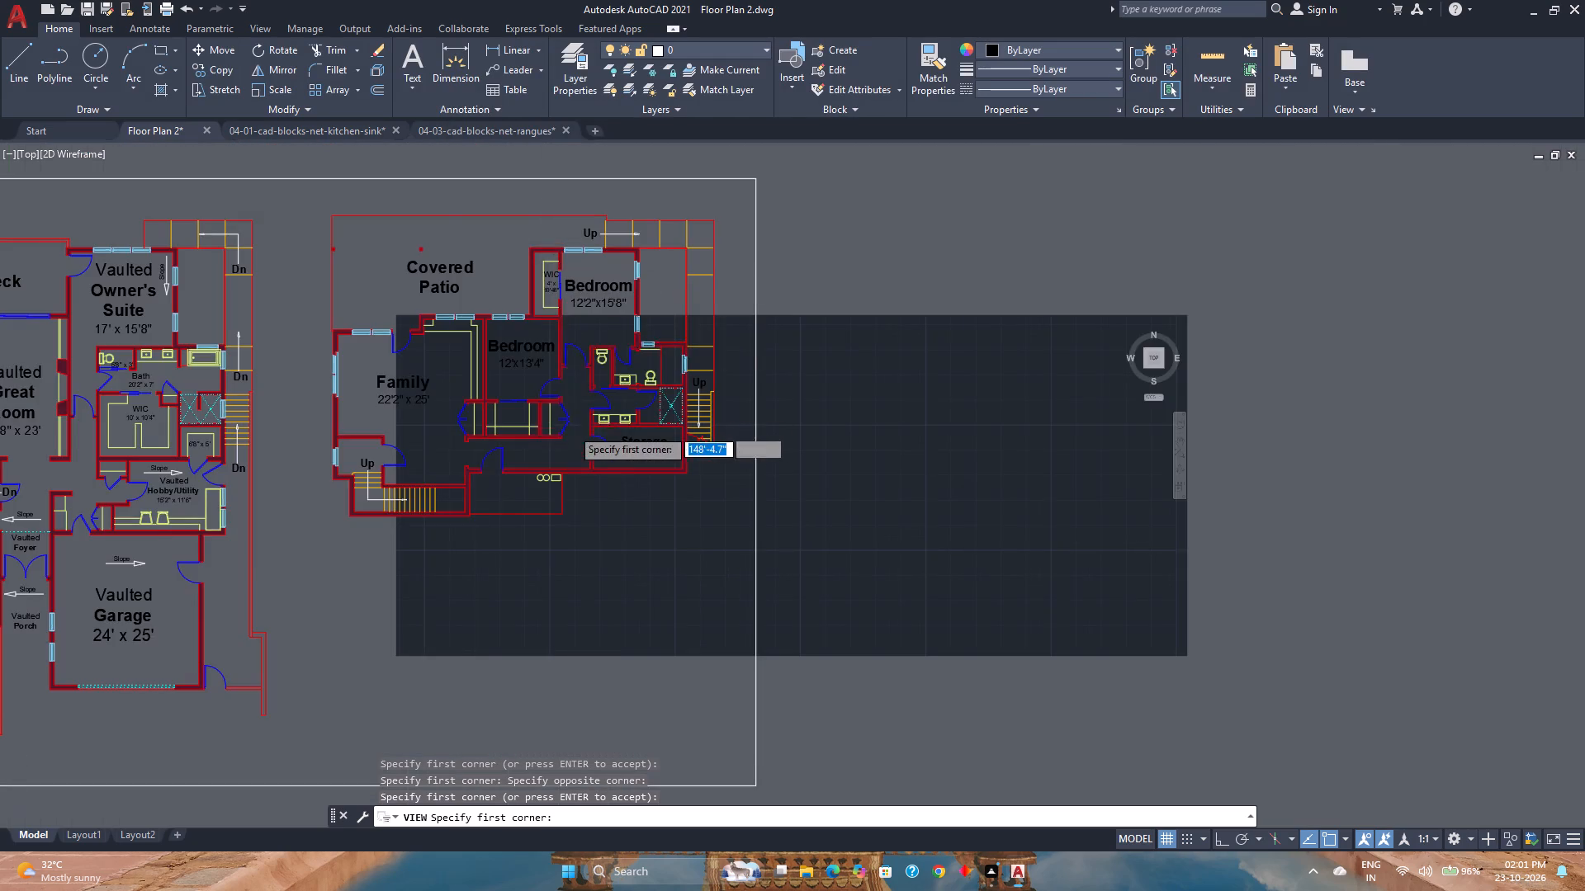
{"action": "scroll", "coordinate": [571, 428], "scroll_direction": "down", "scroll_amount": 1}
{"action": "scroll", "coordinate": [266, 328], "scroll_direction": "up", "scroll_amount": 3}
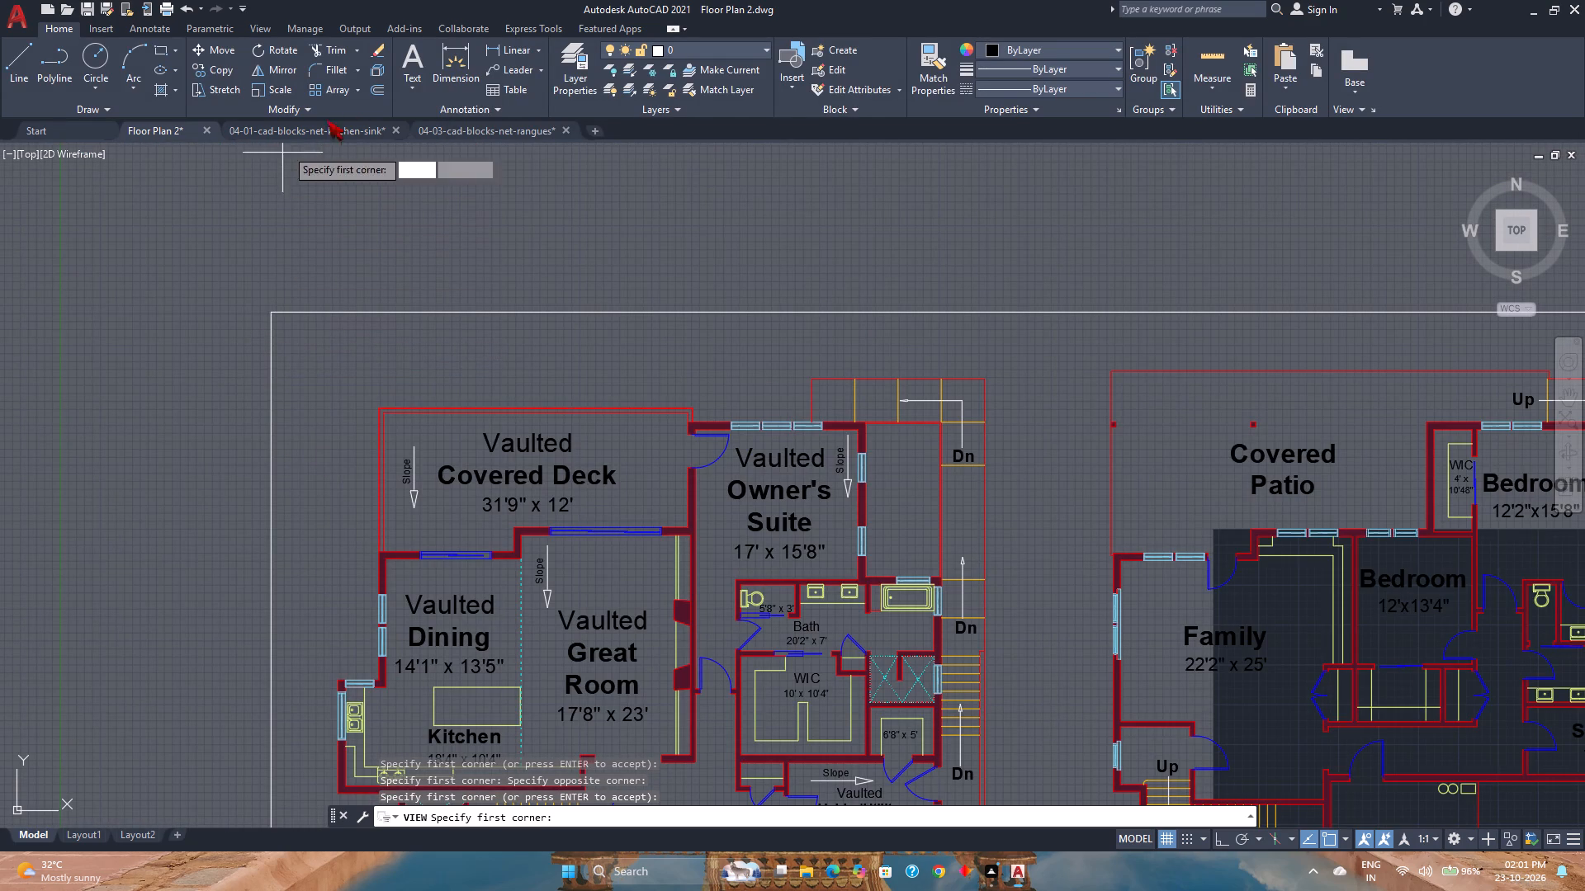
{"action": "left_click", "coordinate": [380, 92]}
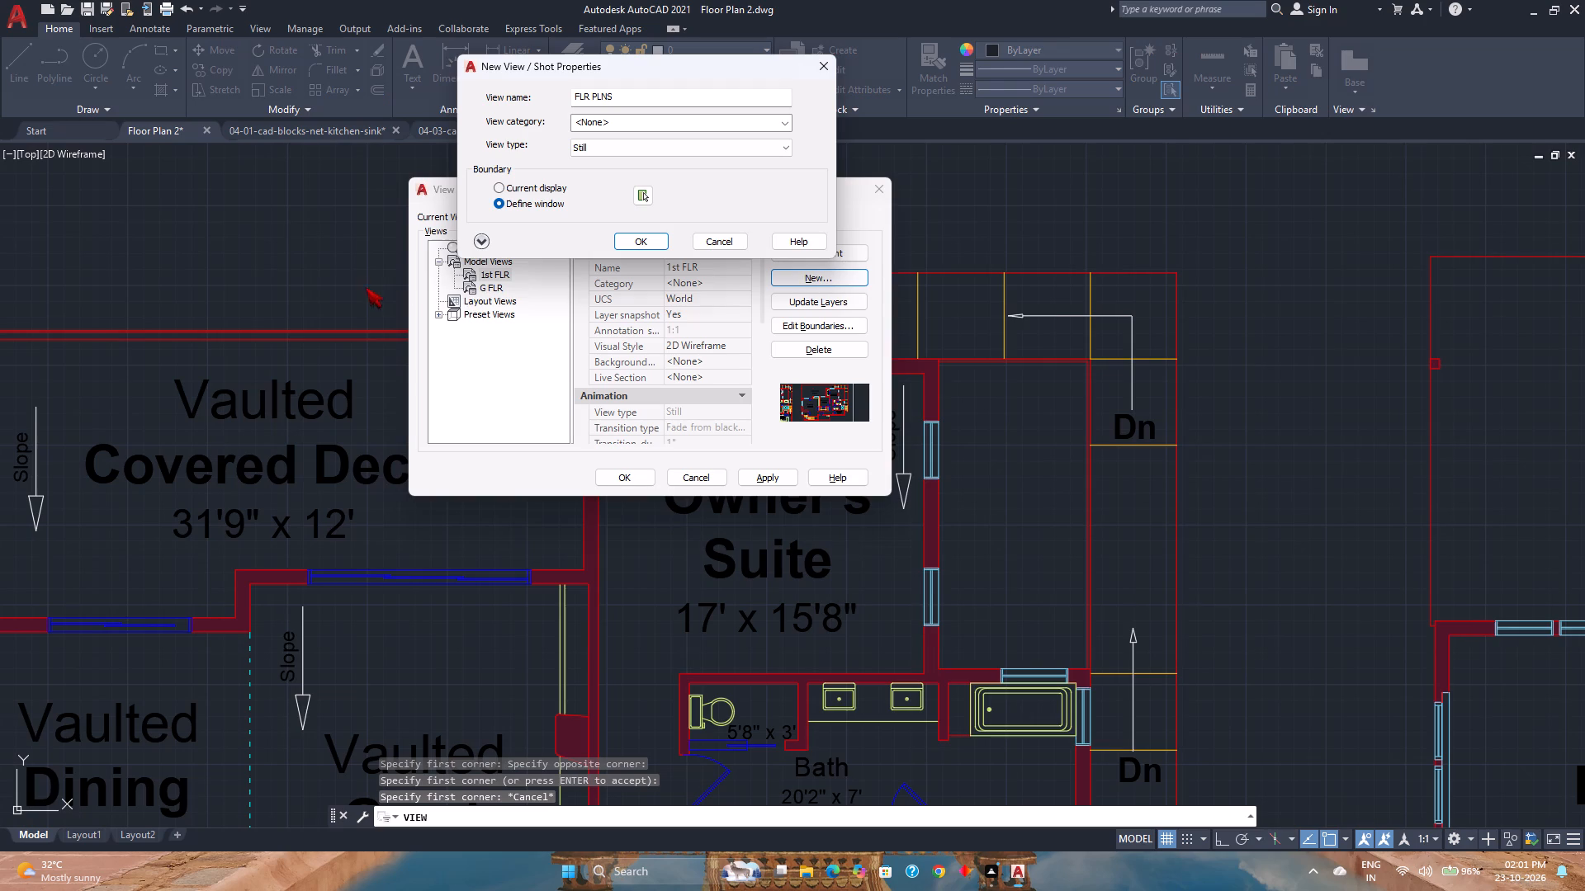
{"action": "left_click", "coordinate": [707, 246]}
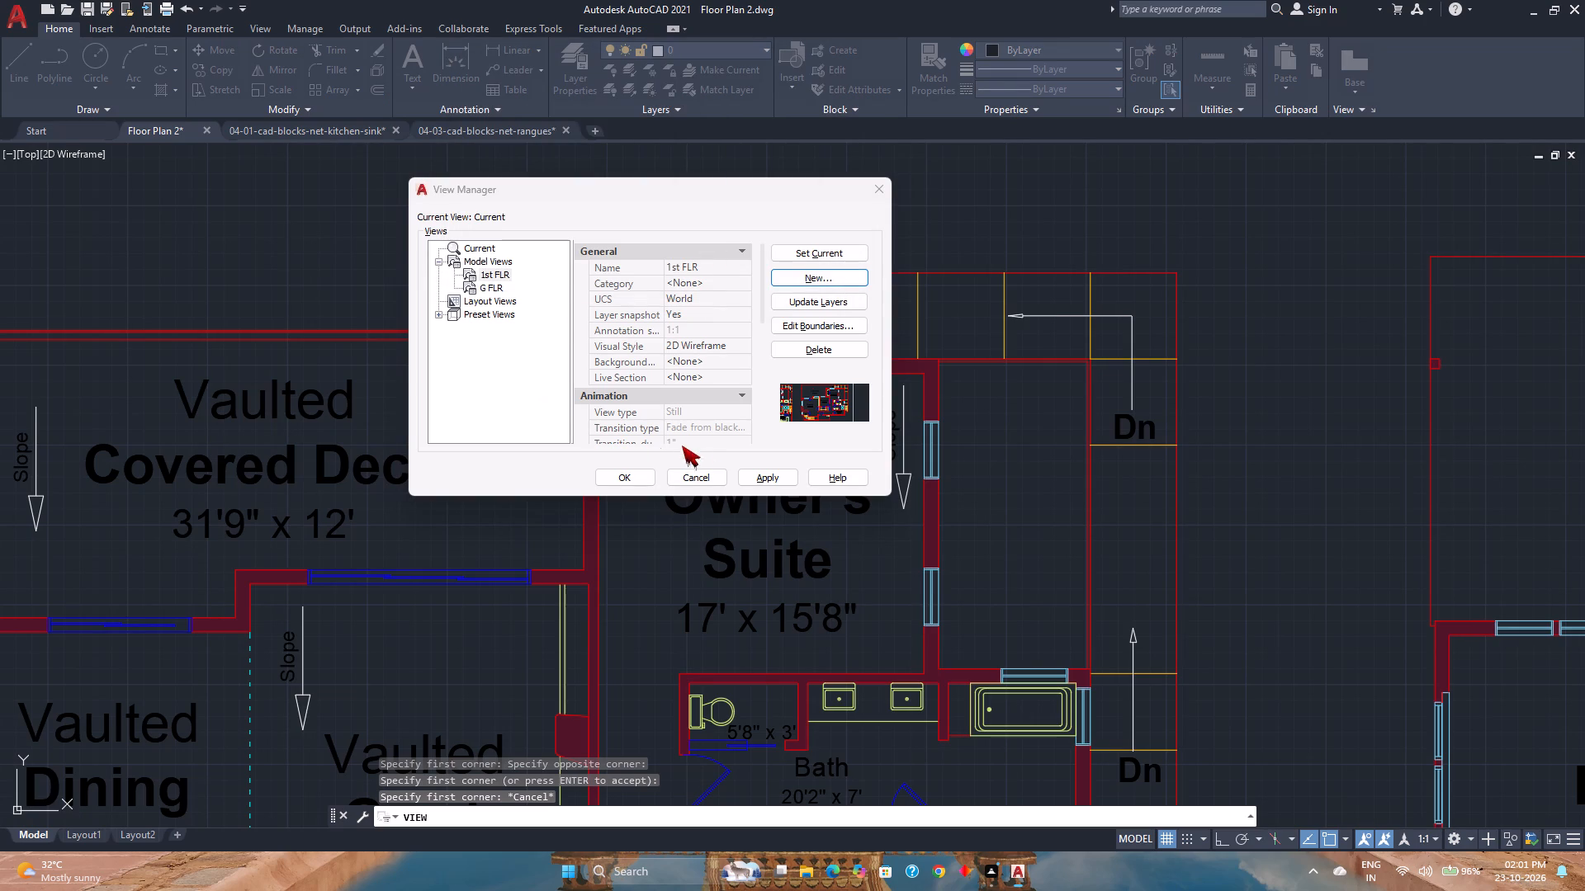
Accept the named views and close the View Manager.
{"action": "left_click", "coordinate": [626, 475]}
Join the lines of the border around both floor plans into a single closed outline.
{"action": "scroll", "coordinate": [626, 475], "scroll_direction": "down", "scroll_amount": 2}
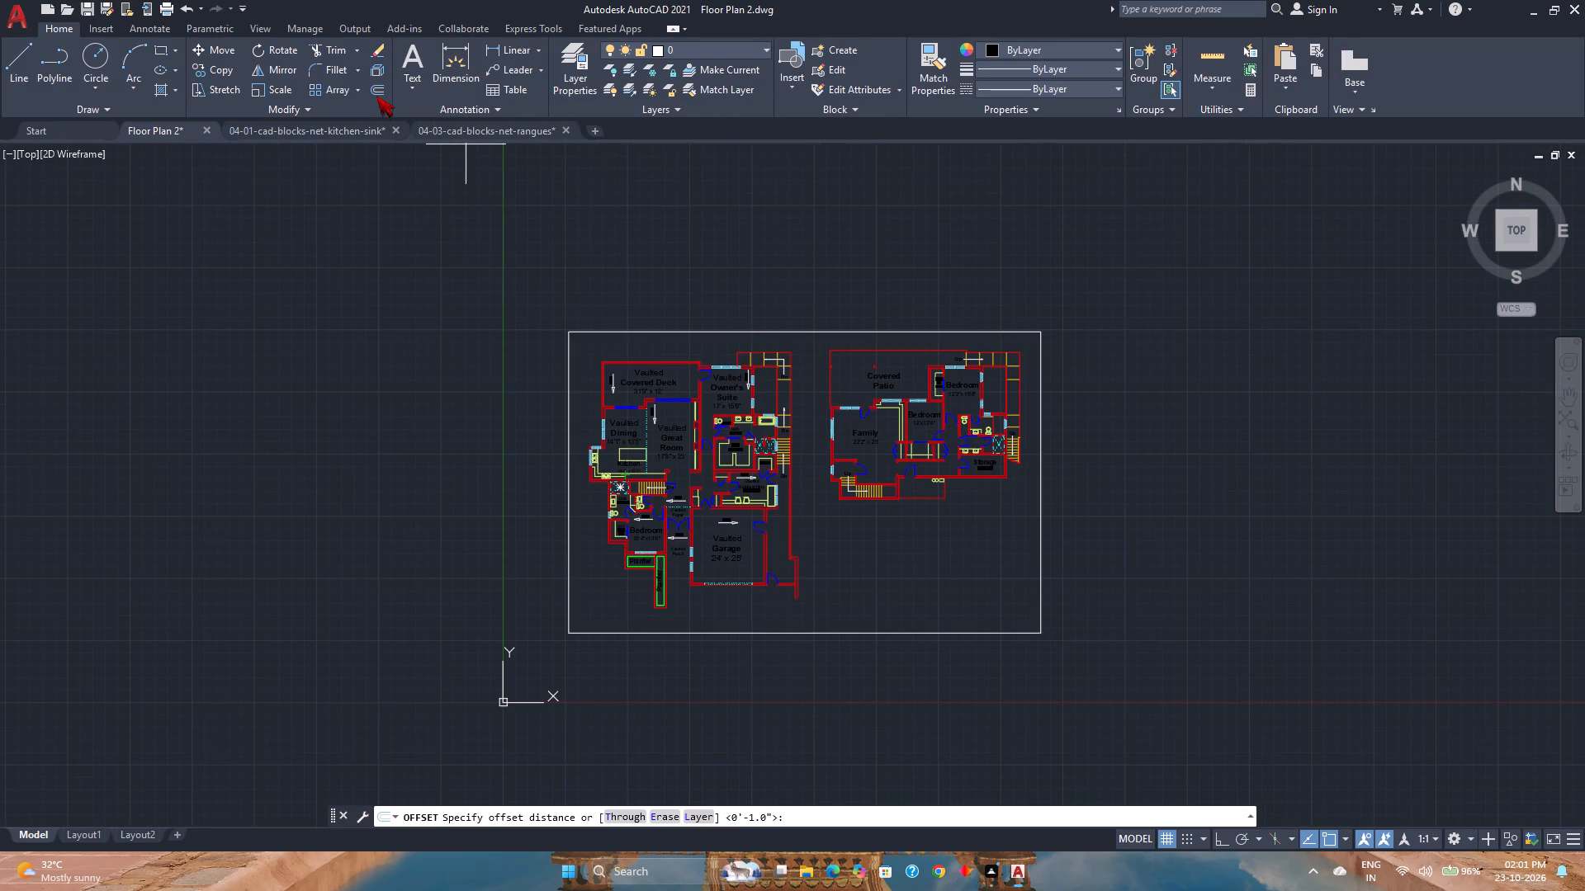
{"action": "left_click", "coordinate": [376, 93]}
{"action": "key", "text": "Escape"}
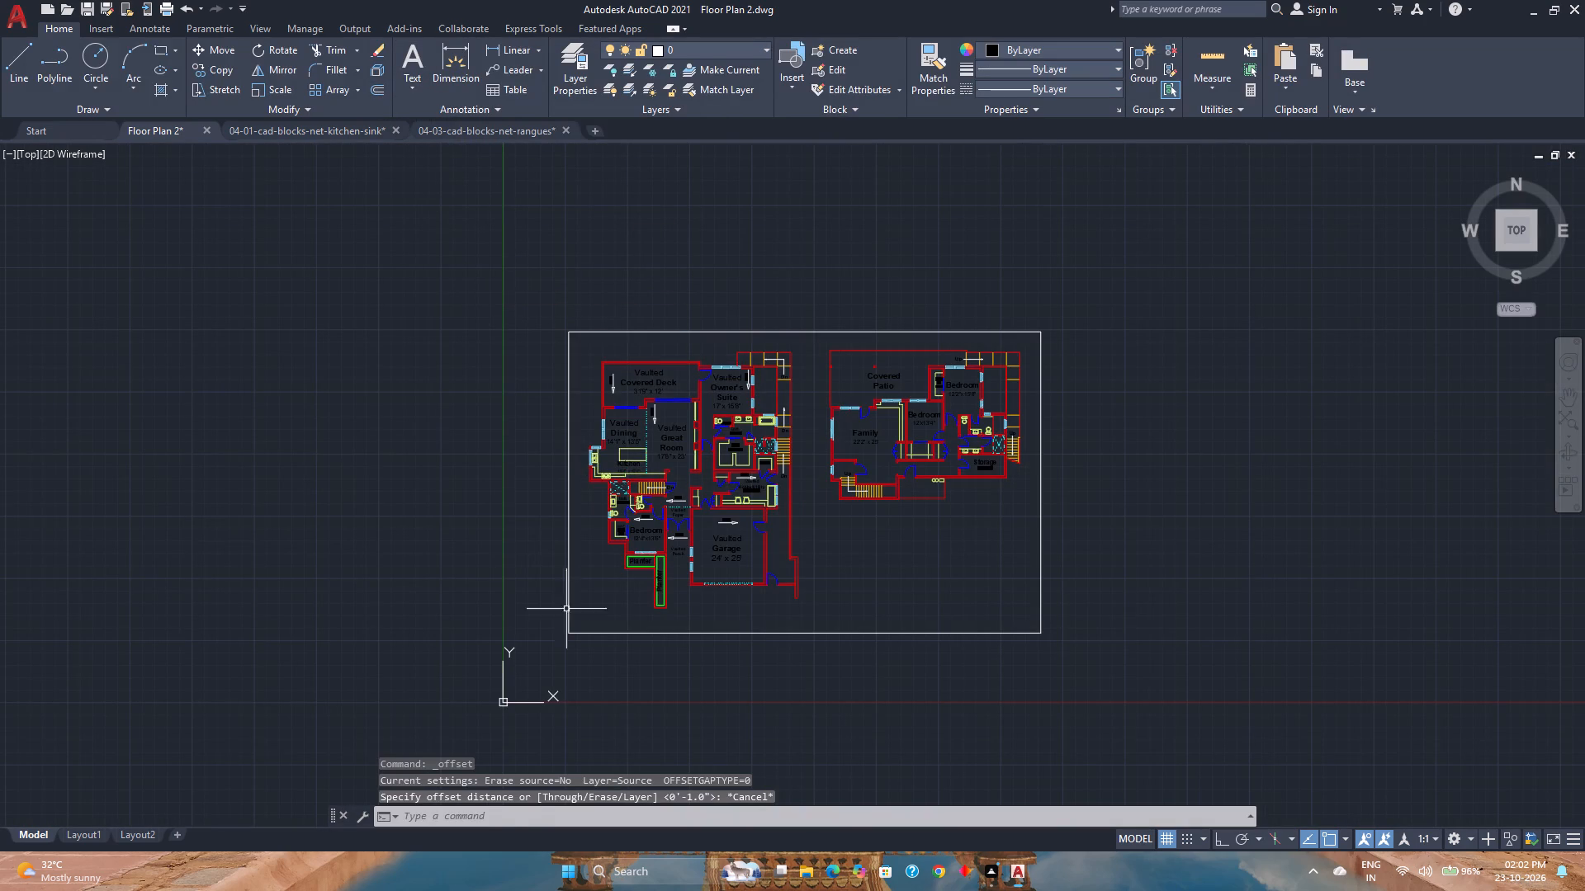
{"action": "left_click_drag", "start_coordinate": [608, 654], "coordinate": [595, 639]}
{"action": "left_click", "coordinate": [556, 592]}
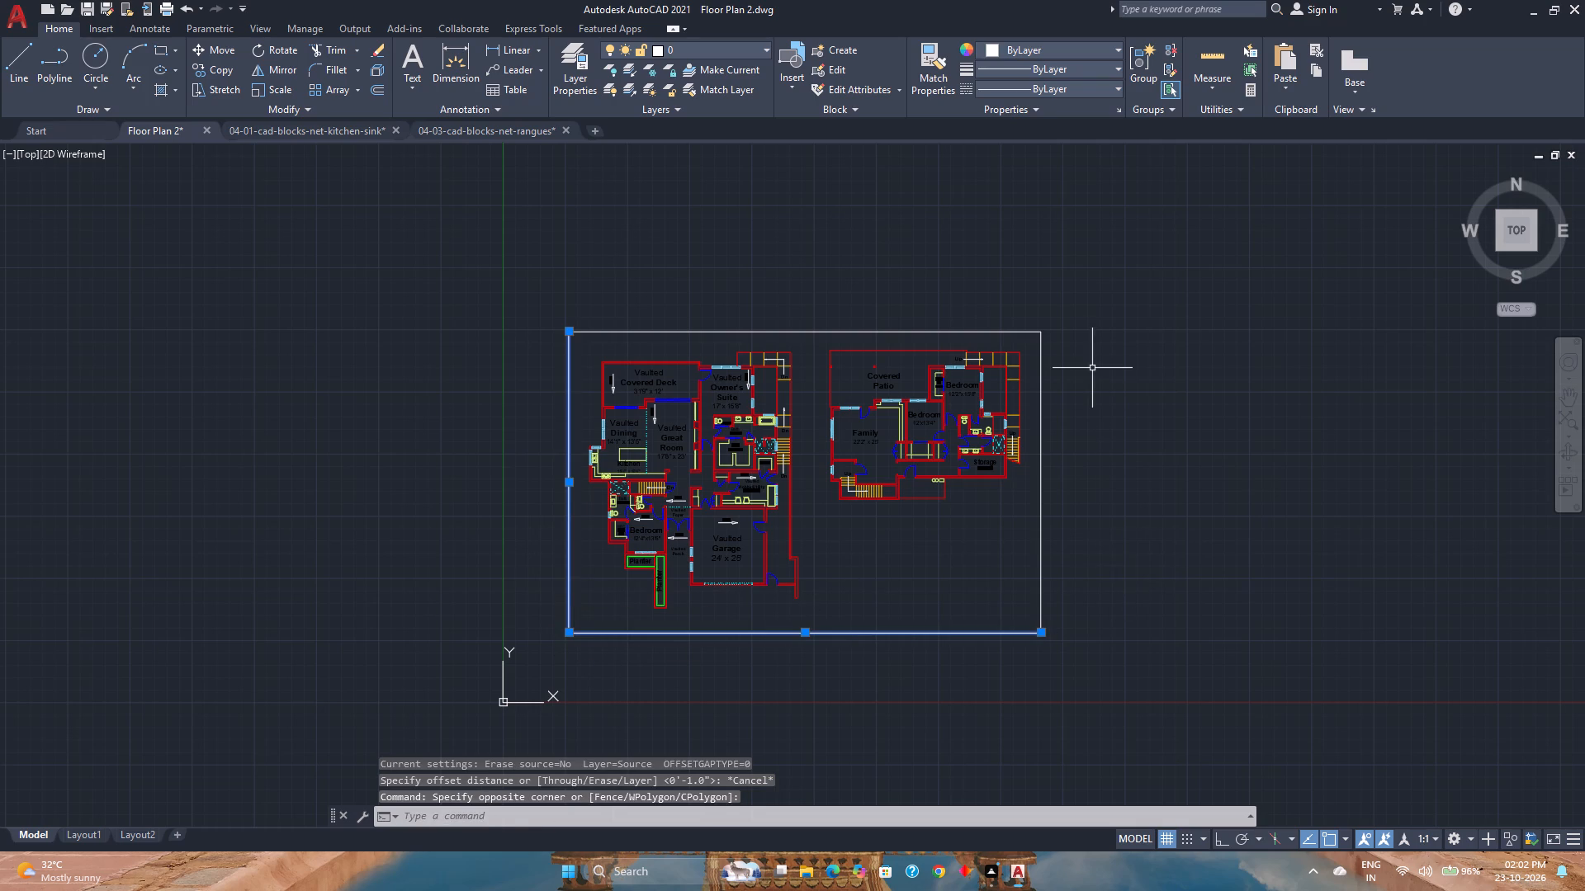
{"action": "left_click", "coordinate": [1092, 368]}
{"action": "left_click", "coordinate": [1028, 294]}
{"action": "key", "text": "j"}
{"action": "key", "text": "Return"}
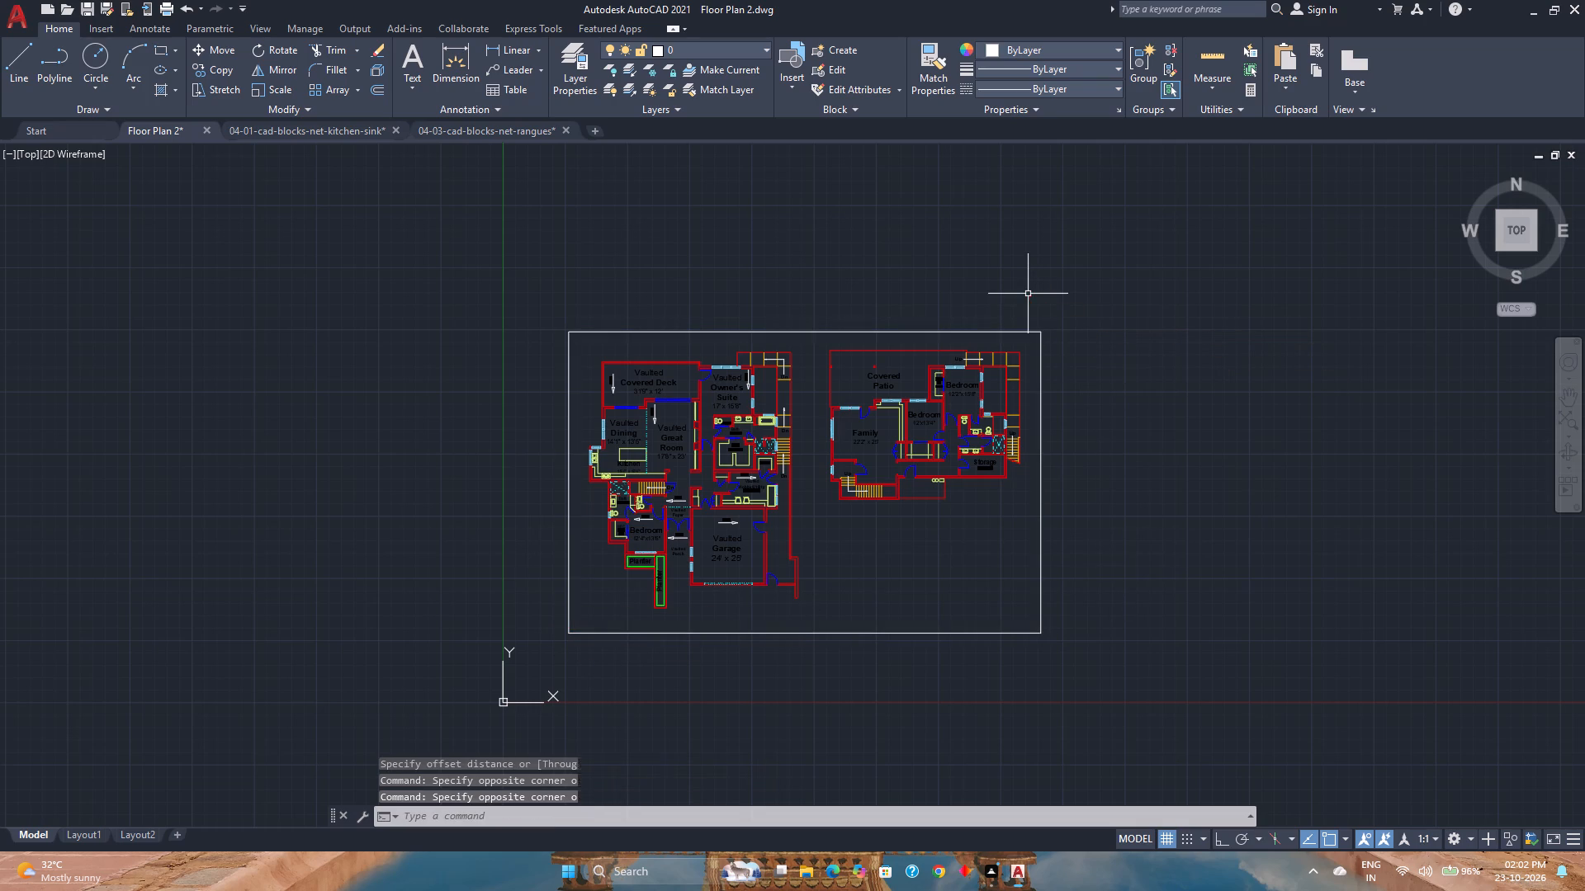
Offset the joined border rectangle 5' inward, toward the floor plans.
{"action": "left_click", "coordinate": [380, 92]}
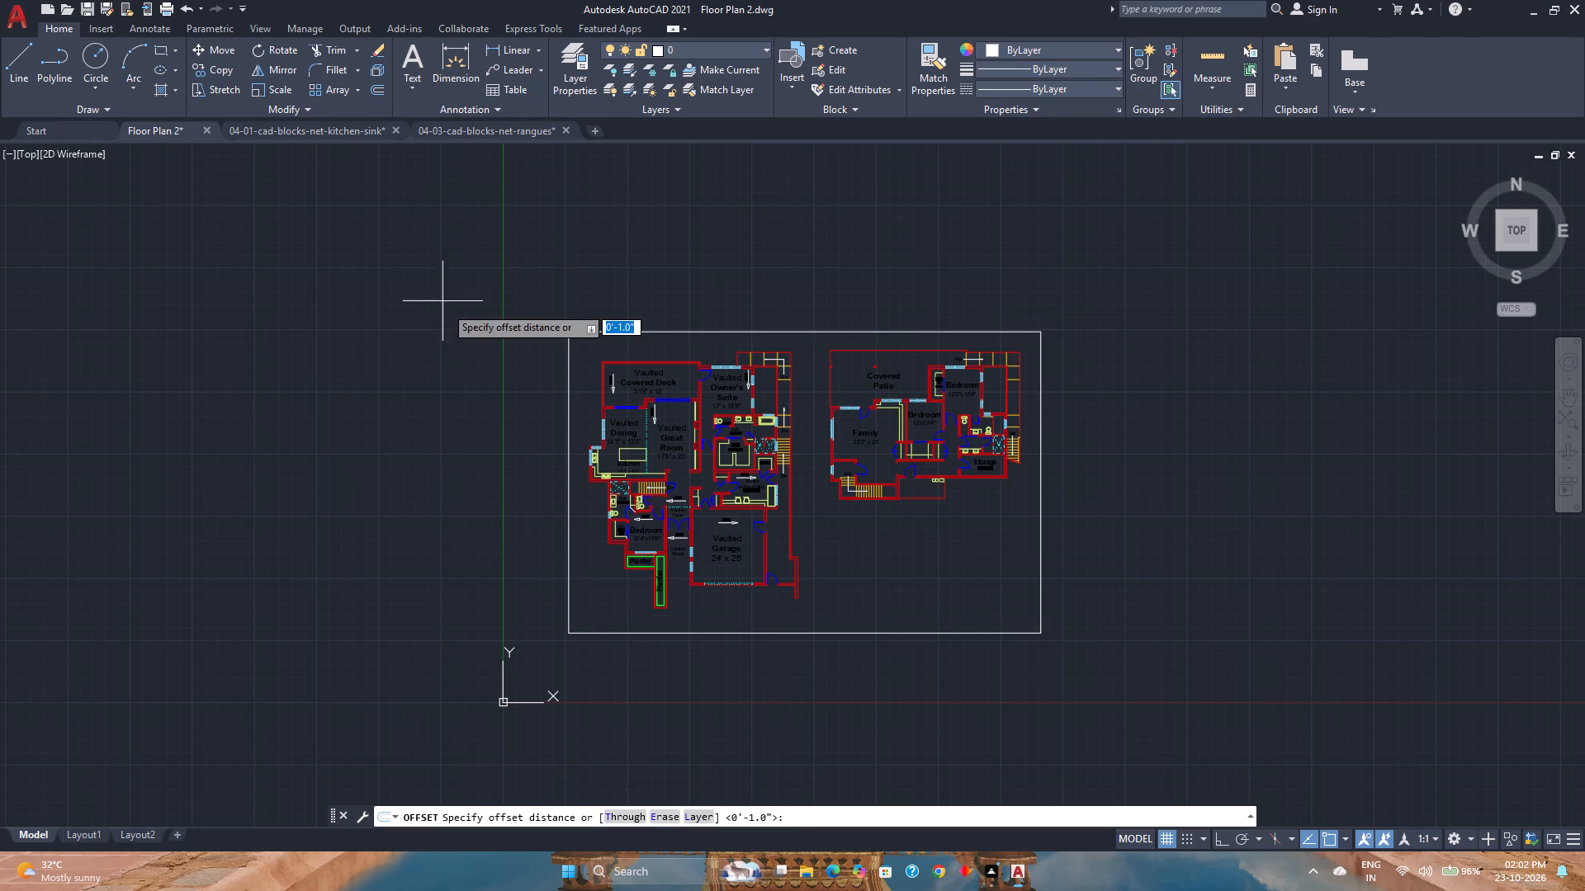
{"action": "type", "text": "1;"}
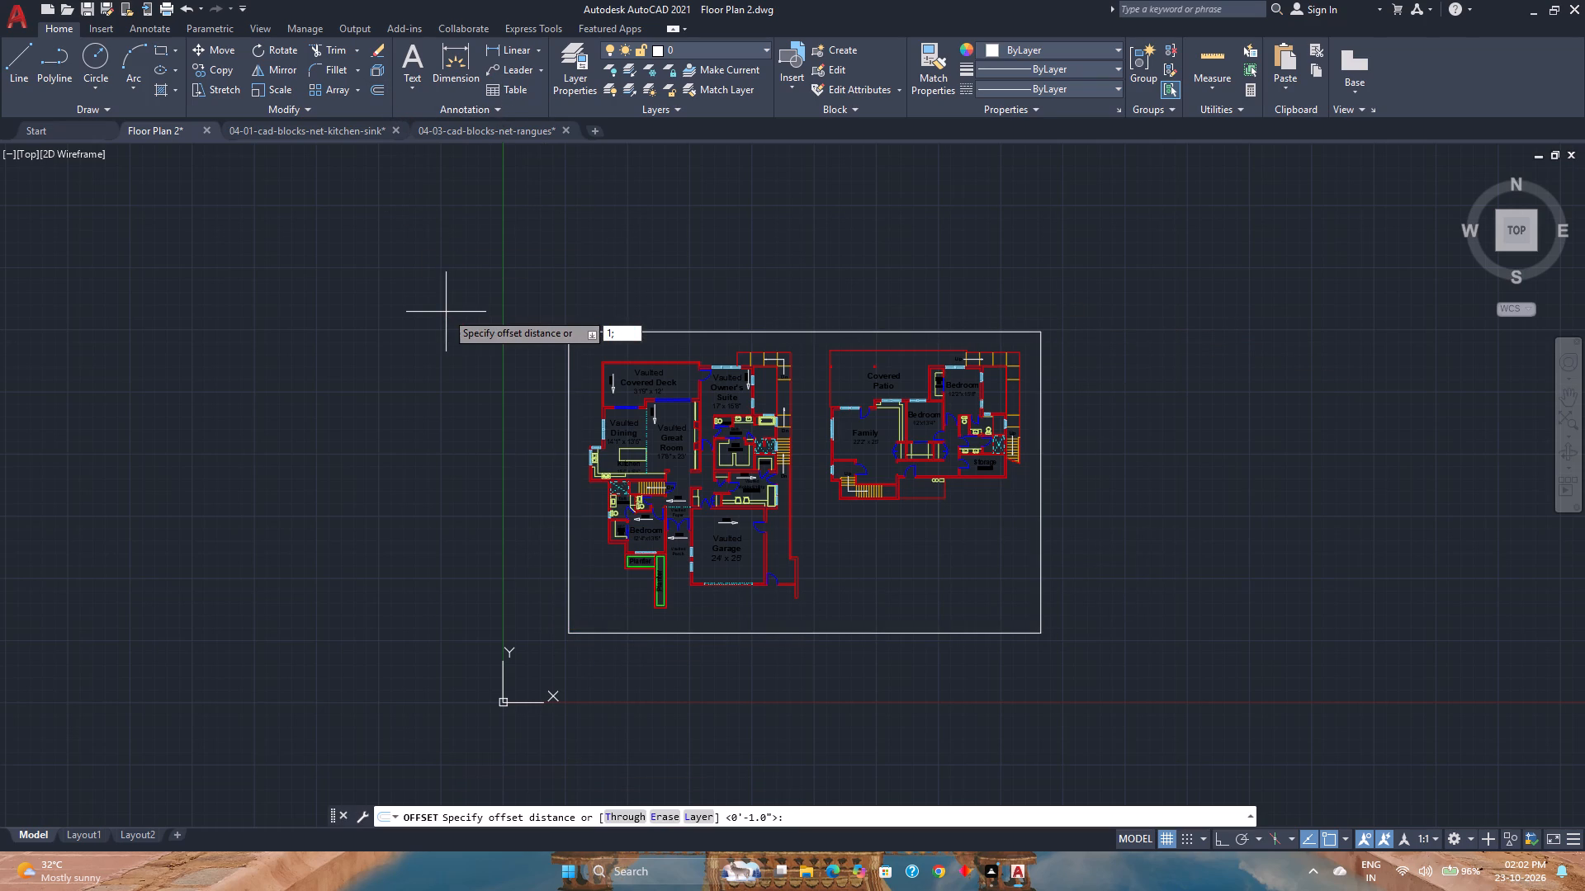
{"action": "key", "text": "BackSpace"}
{"action": "key", "text": "apostrophe"}
{"action": "key", "text": "Return"}
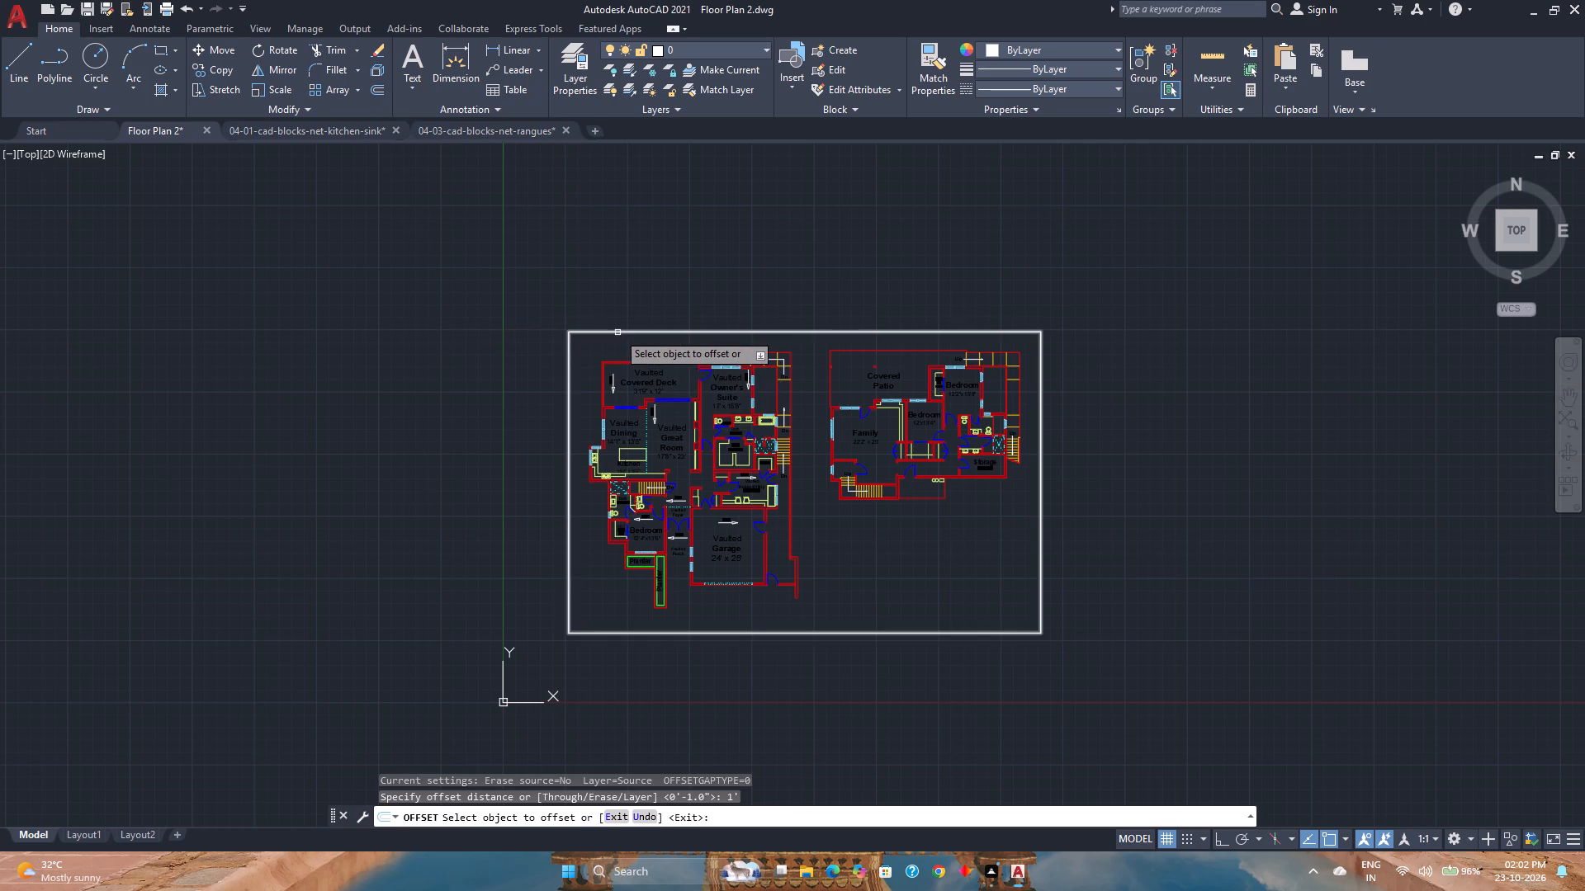
{"action": "scroll", "coordinate": [617, 332], "scroll_direction": "up", "scroll_amount": 1}
{"action": "left_click", "coordinate": [617, 332]}
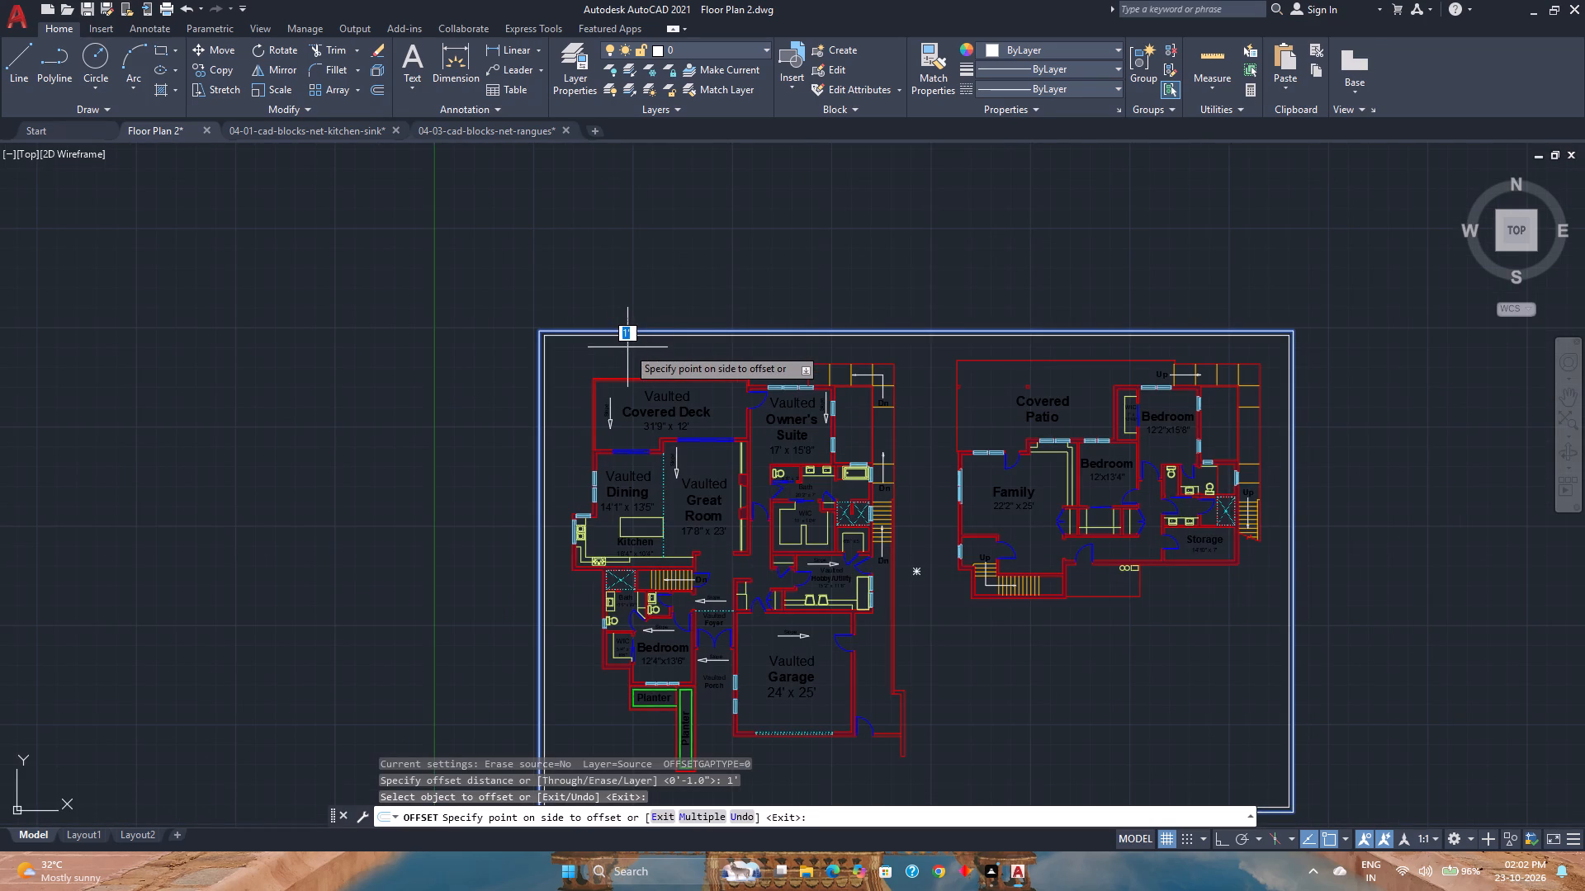
{"action": "type", "text": "5'"}
{"action": "key", "text": "Return"}
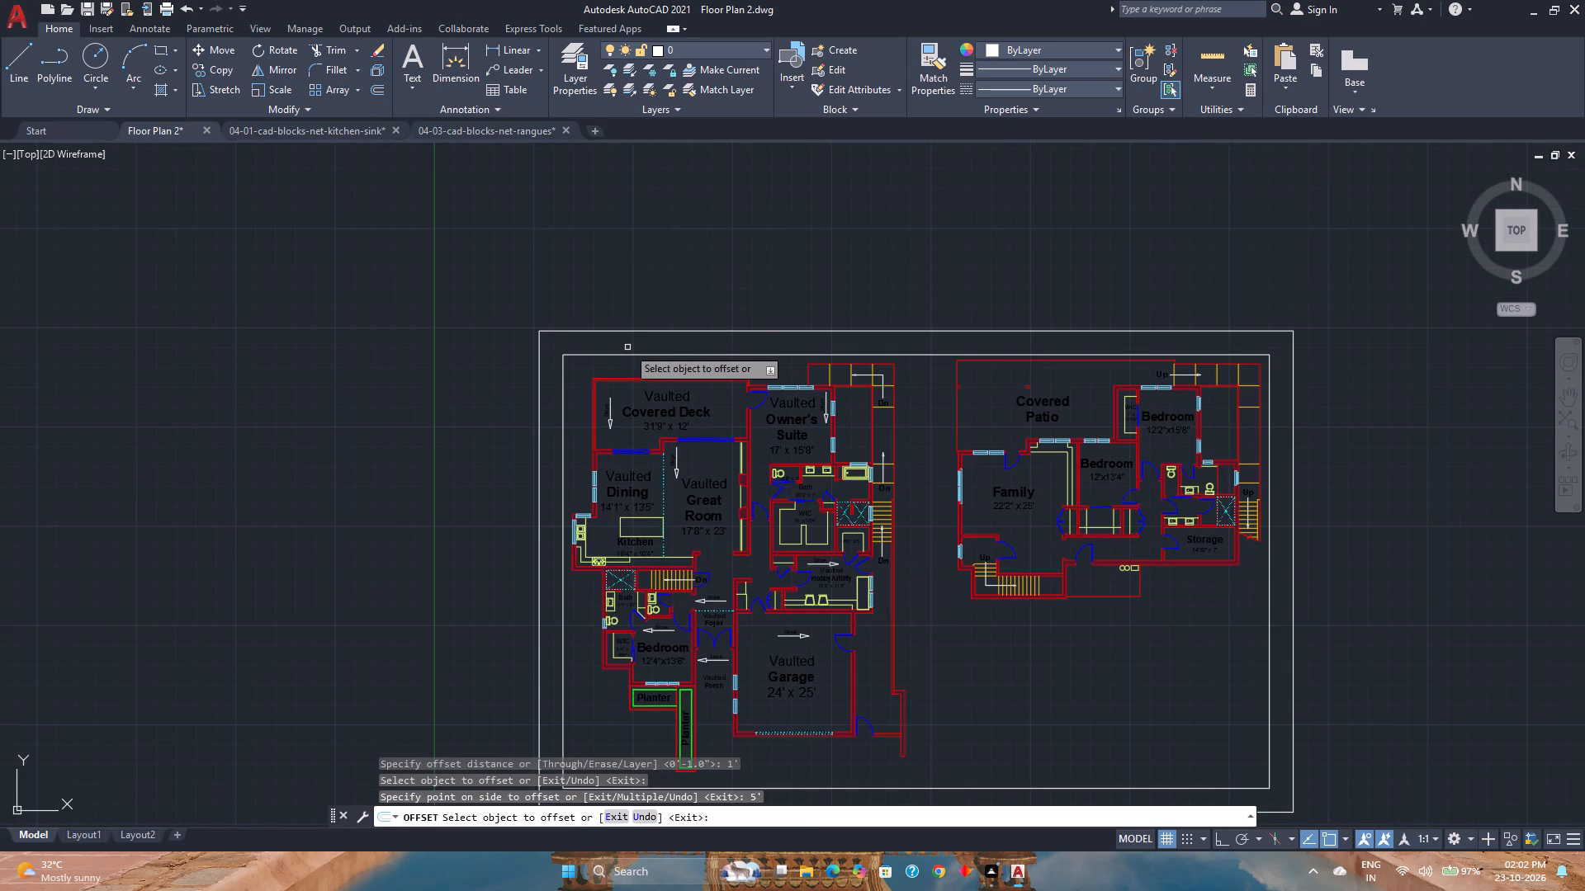
{"action": "middle_click_drag", "start_coordinate": [921, 609], "coordinate": [830, 499]}
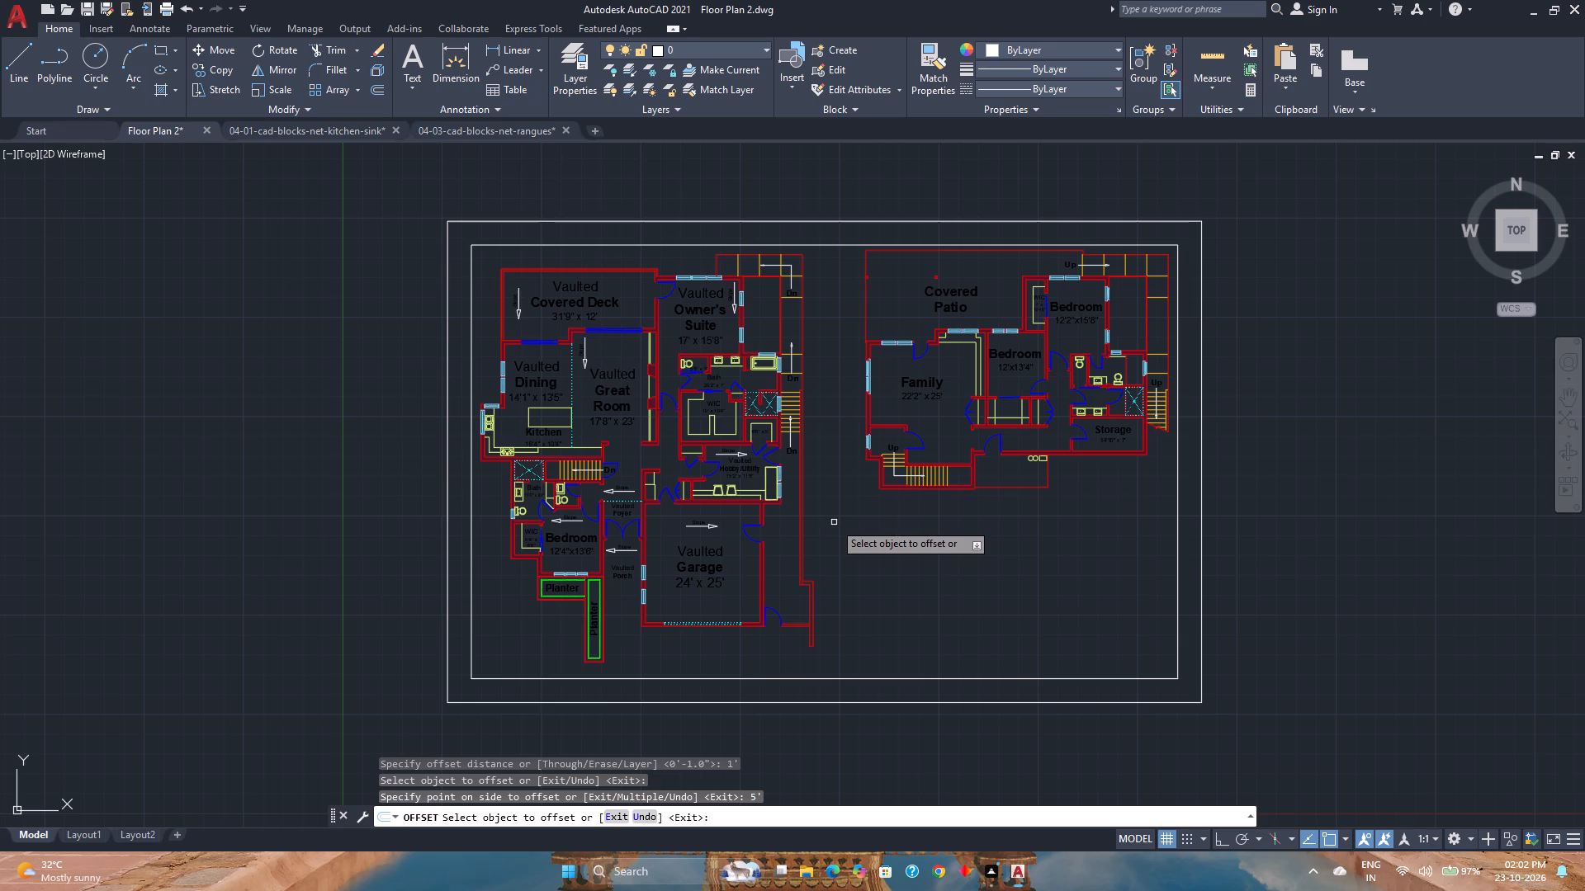
{"action": "key", "text": "Escape"}
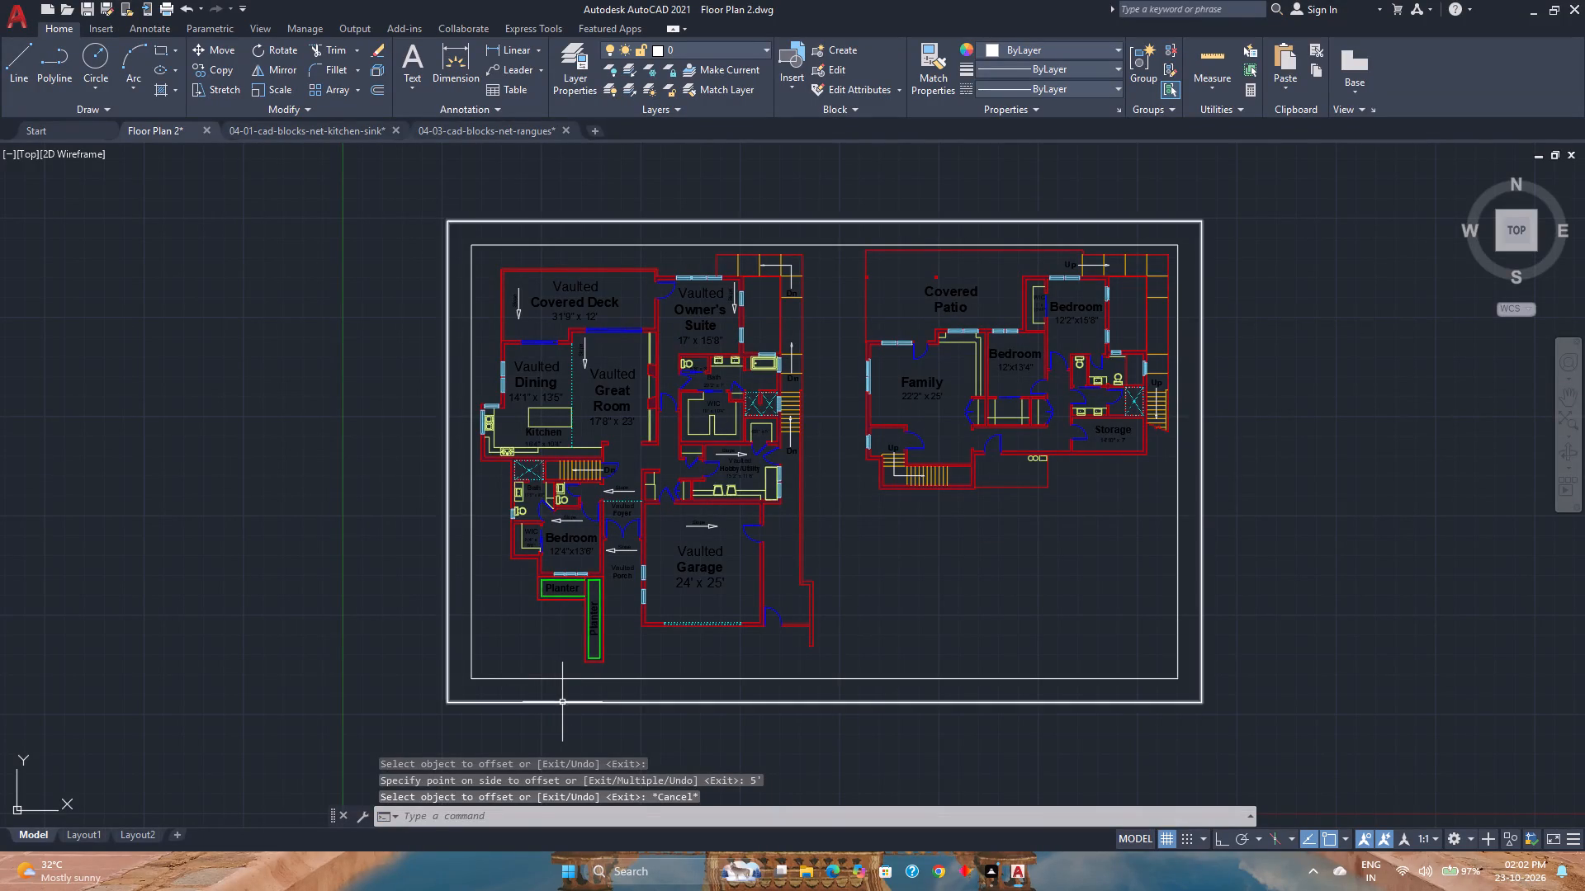
Delete the original outer border rectangle, keeping the inner offset one.
{"action": "left_click", "coordinate": [562, 702]}
{"action": "key", "text": "Delete"}
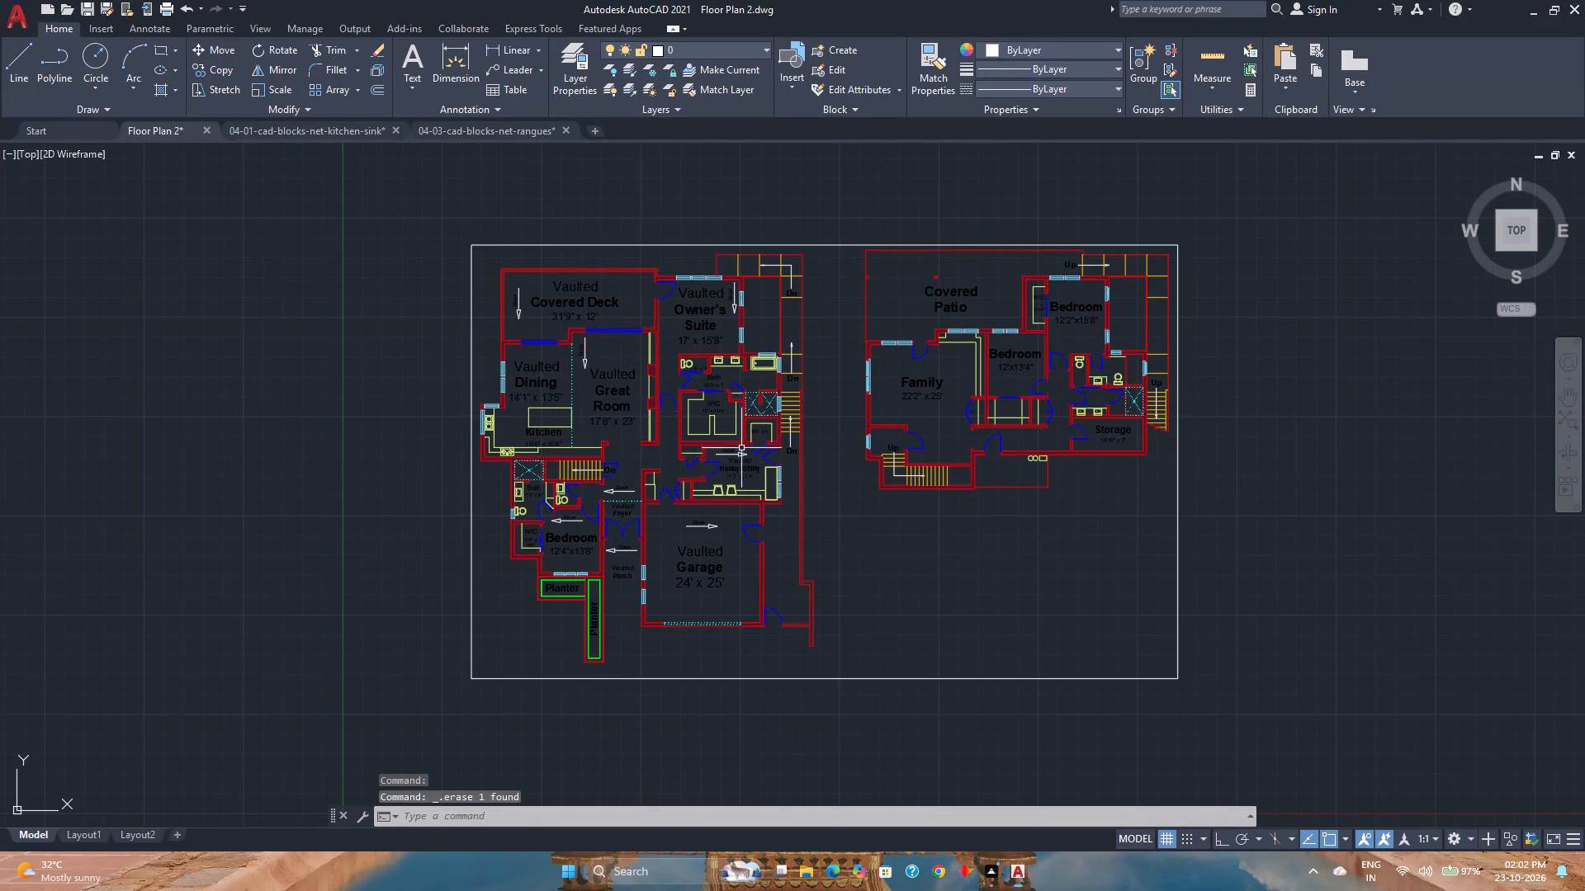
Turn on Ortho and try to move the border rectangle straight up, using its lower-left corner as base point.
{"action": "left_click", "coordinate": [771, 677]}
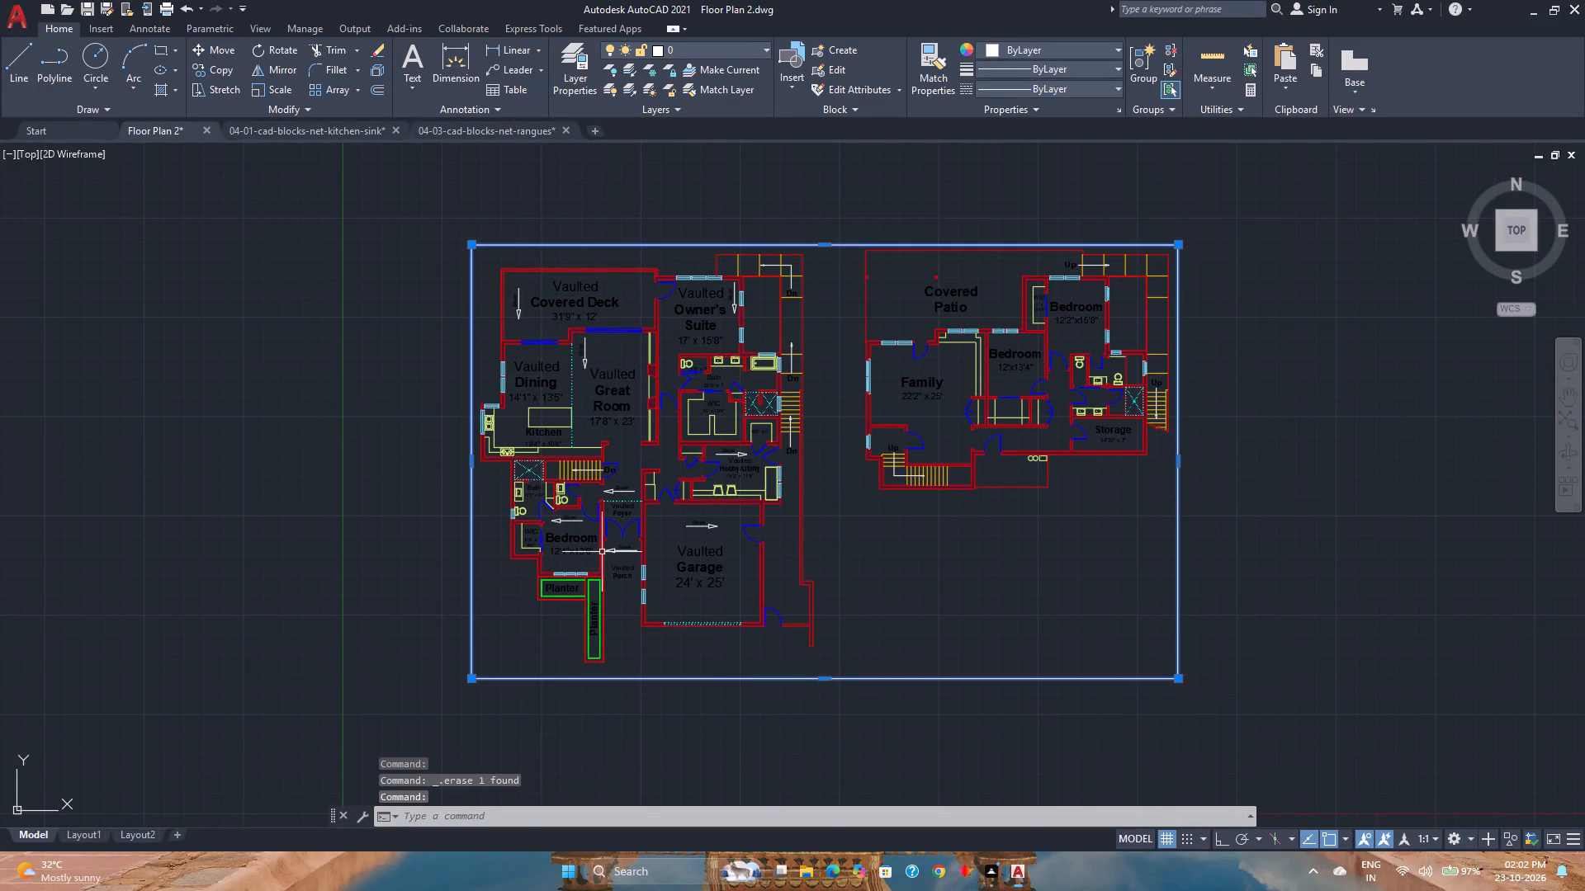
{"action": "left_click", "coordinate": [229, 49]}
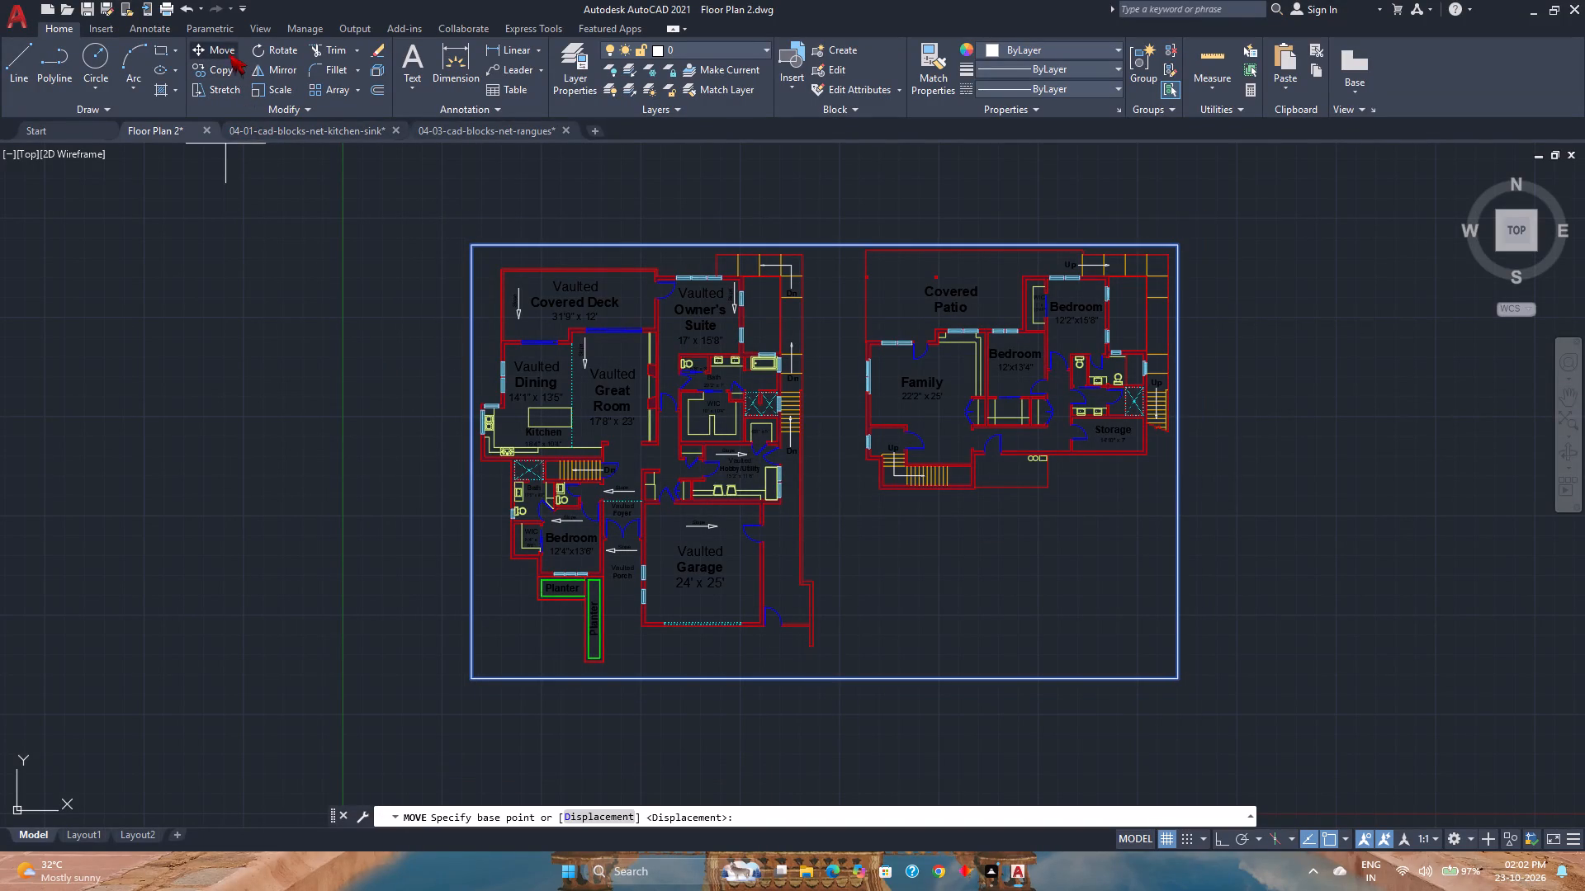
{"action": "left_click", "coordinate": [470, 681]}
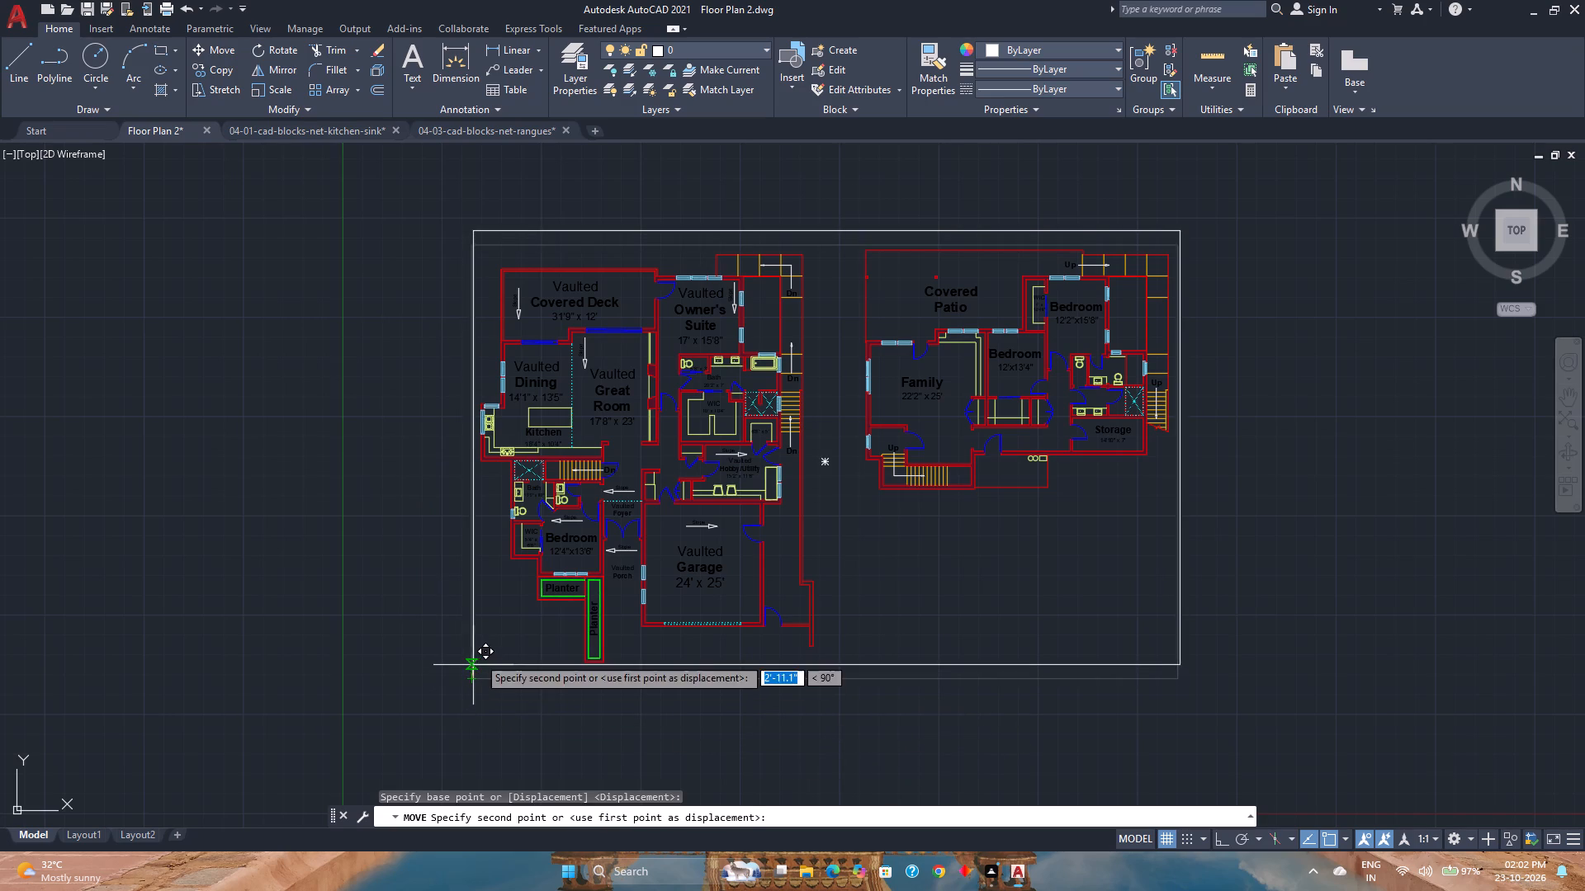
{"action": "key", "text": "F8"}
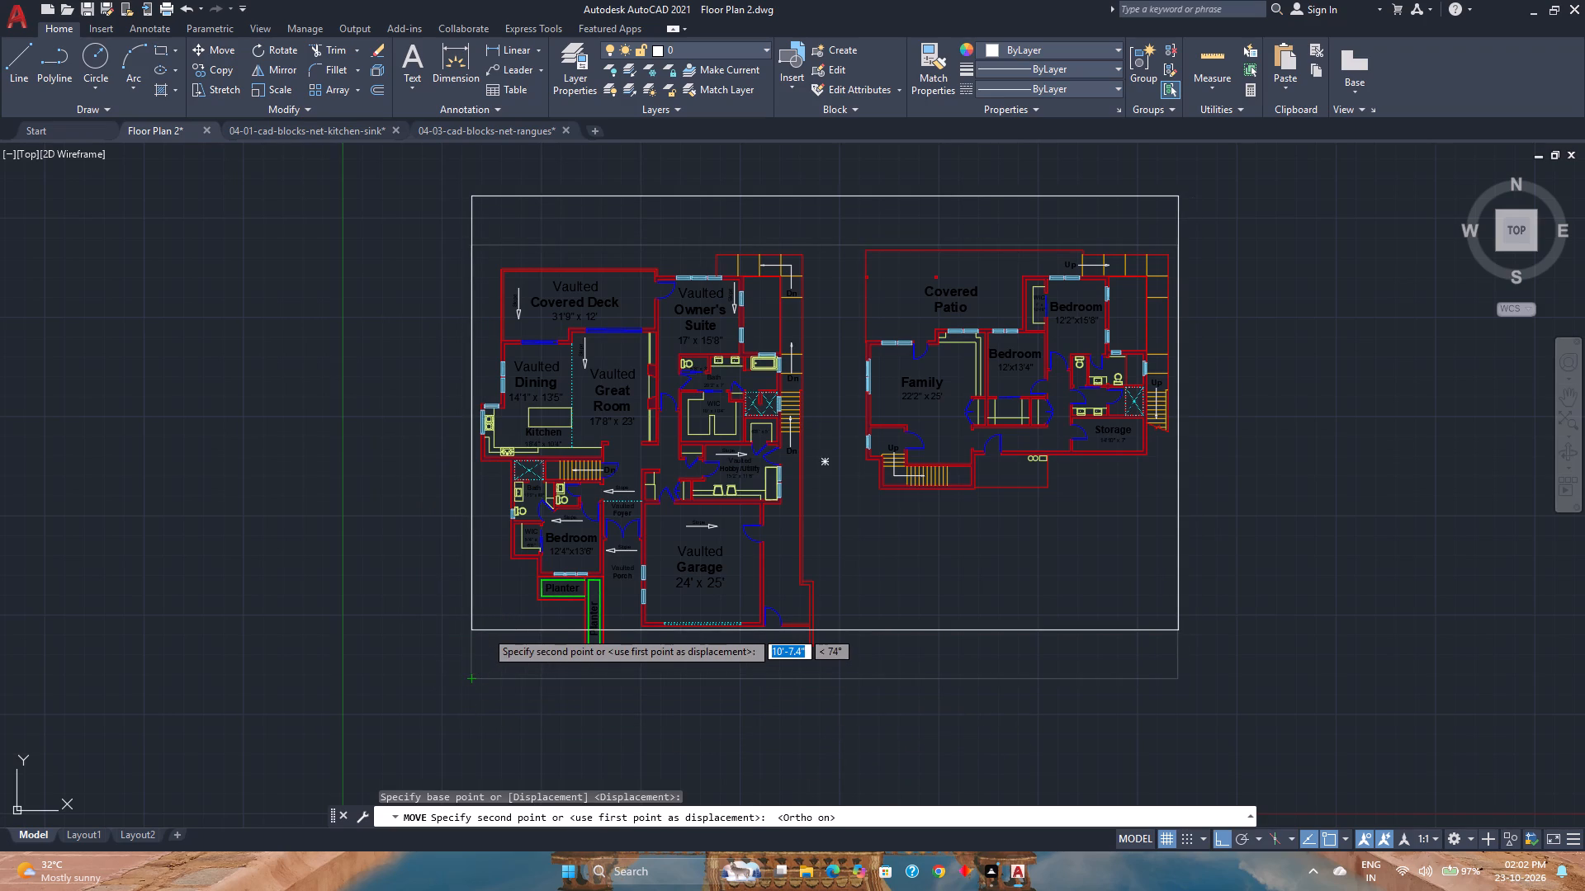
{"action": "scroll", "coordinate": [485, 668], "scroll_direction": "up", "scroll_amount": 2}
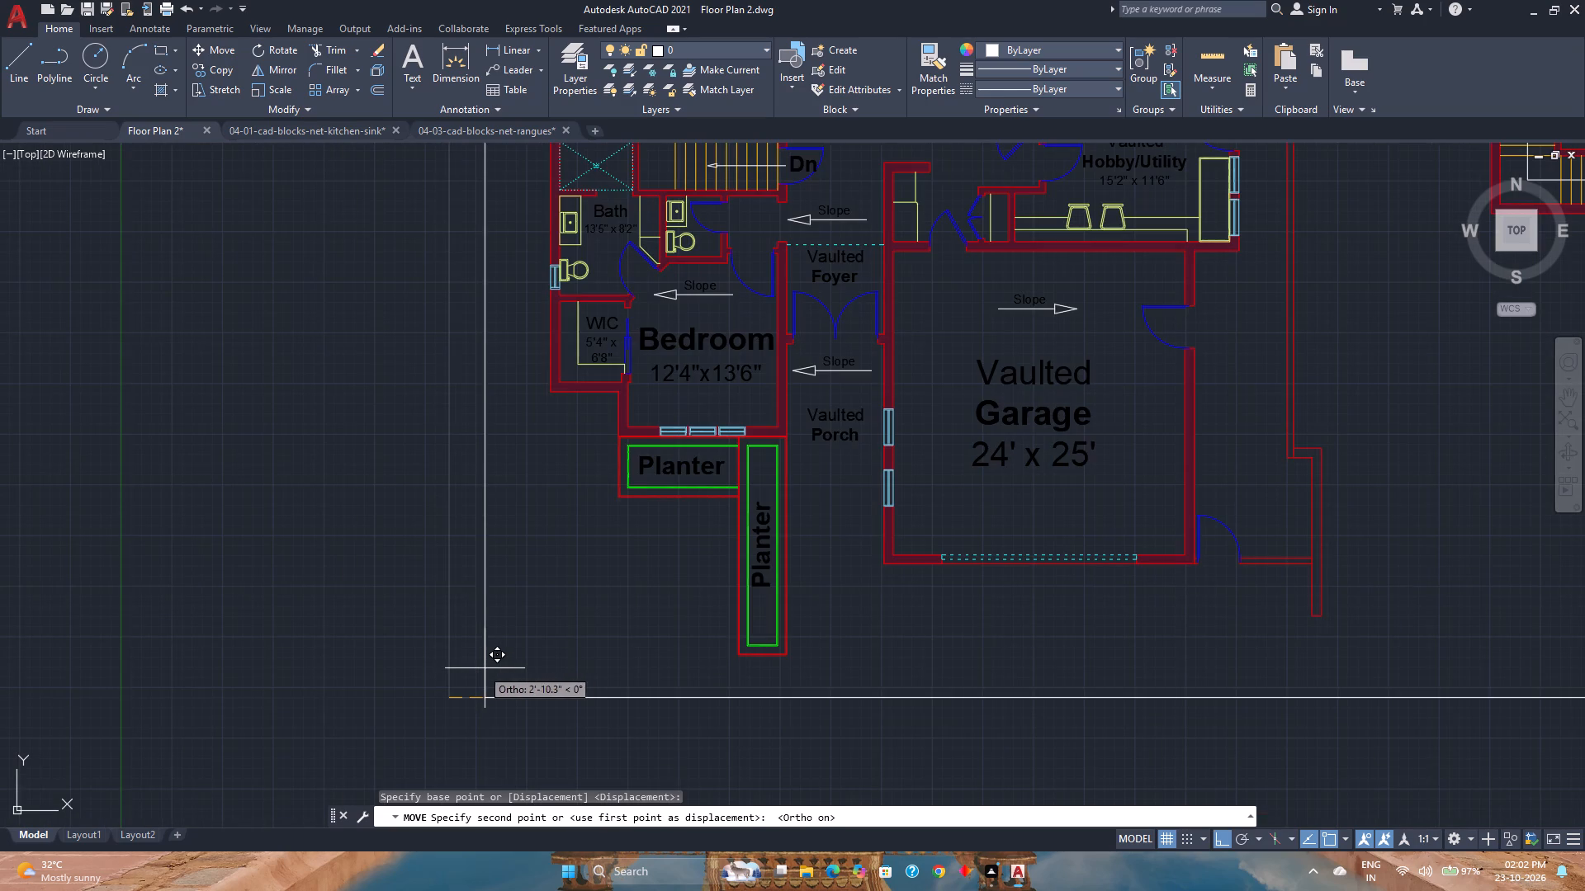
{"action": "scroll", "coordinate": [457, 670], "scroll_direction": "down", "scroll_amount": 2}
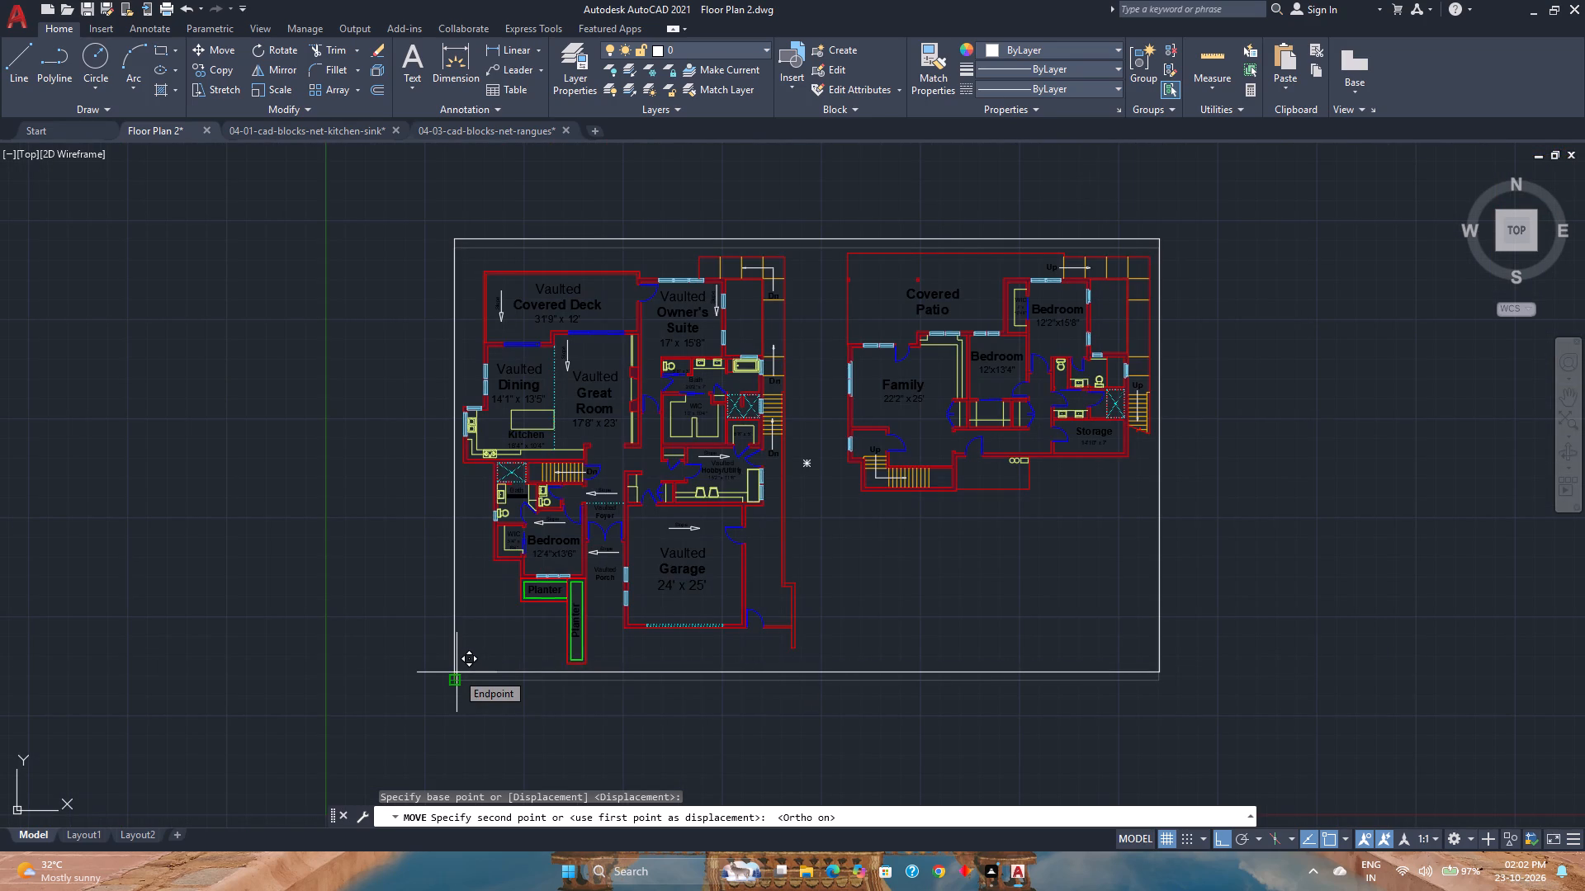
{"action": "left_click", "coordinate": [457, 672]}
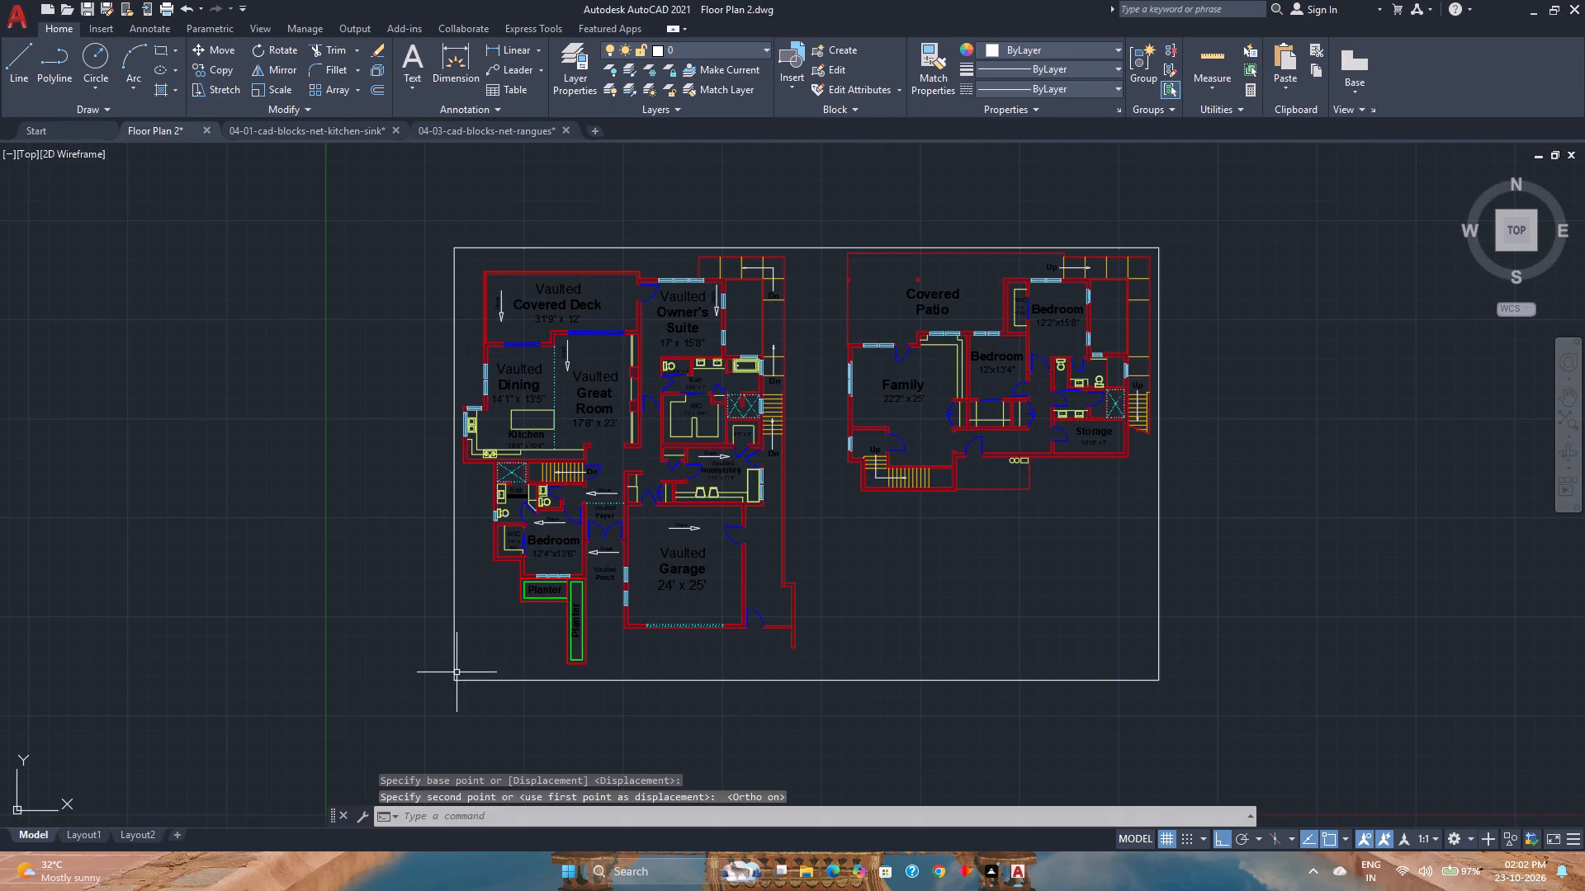
Move the border rectangle around both floor plans 2' straight up from its lower-left corner.
{"action": "left_click", "coordinate": [466, 677]}
{"action": "left_click", "coordinate": [457, 683]}
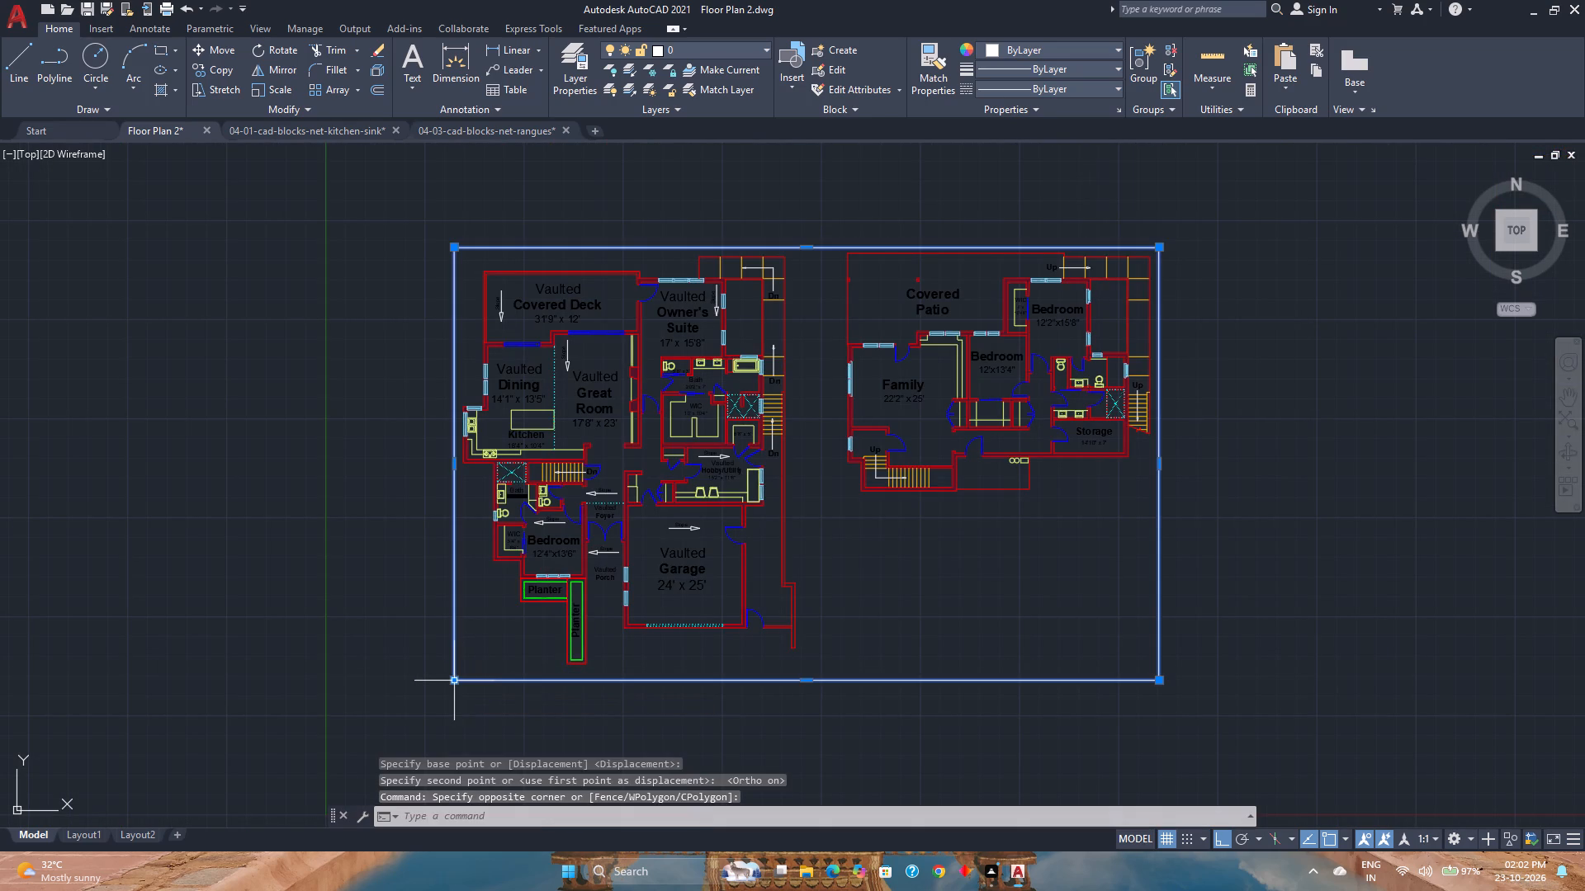
{"action": "key", "text": "m"}
{"action": "key", "text": "Return"}
{"action": "key", "text": "m"}
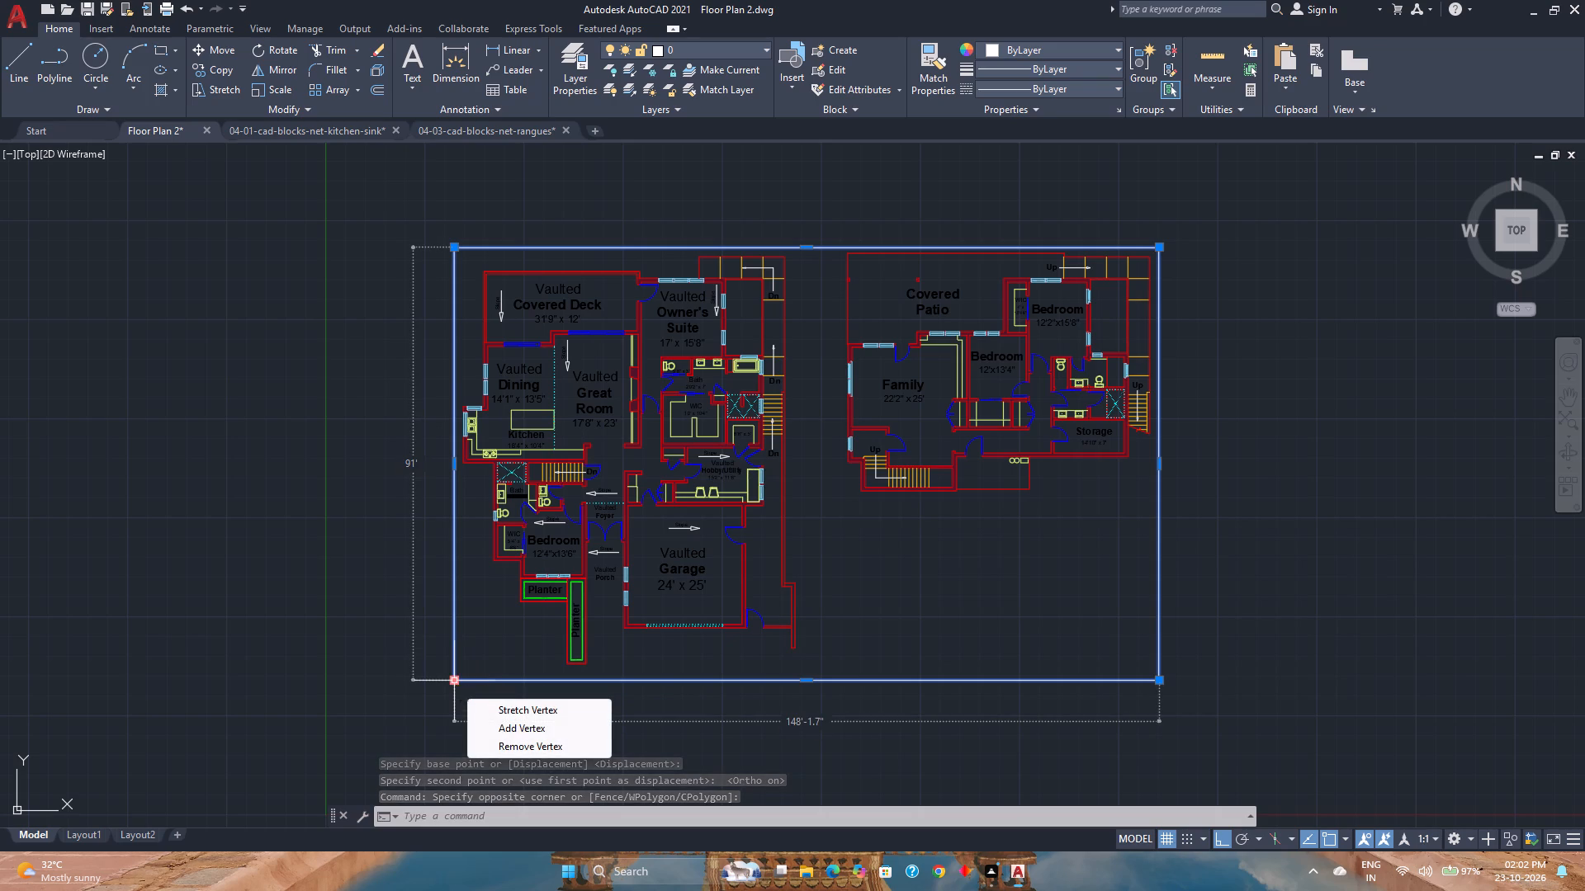
{"action": "key", "text": "Return"}
{"action": "key", "text": "m"}
{"action": "key", "text": "Return"}
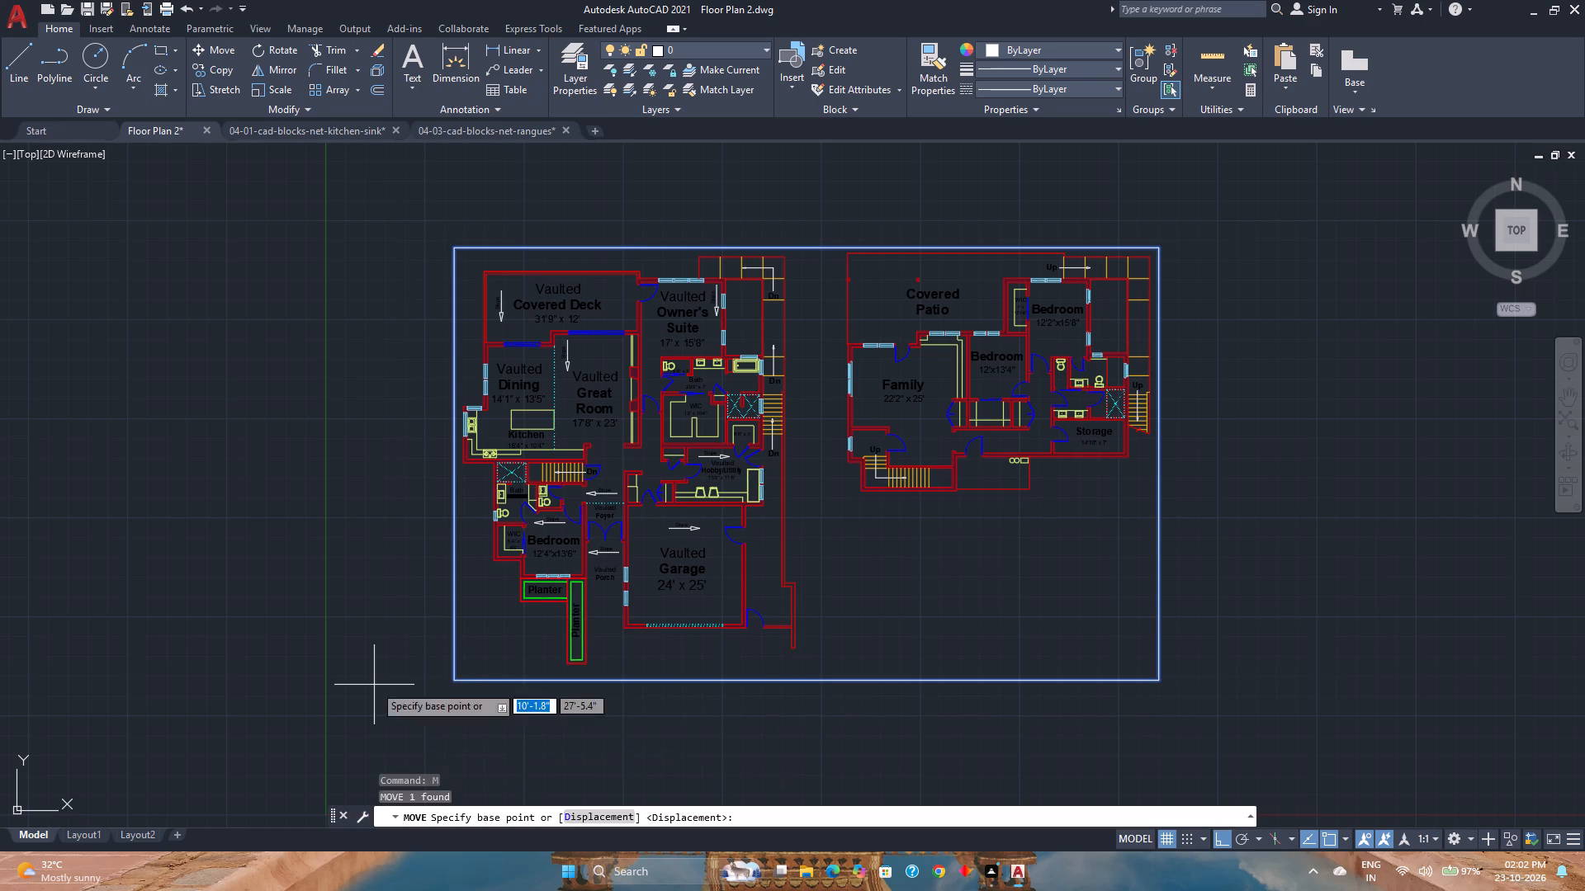
{"action": "left_click", "coordinate": [452, 684]}
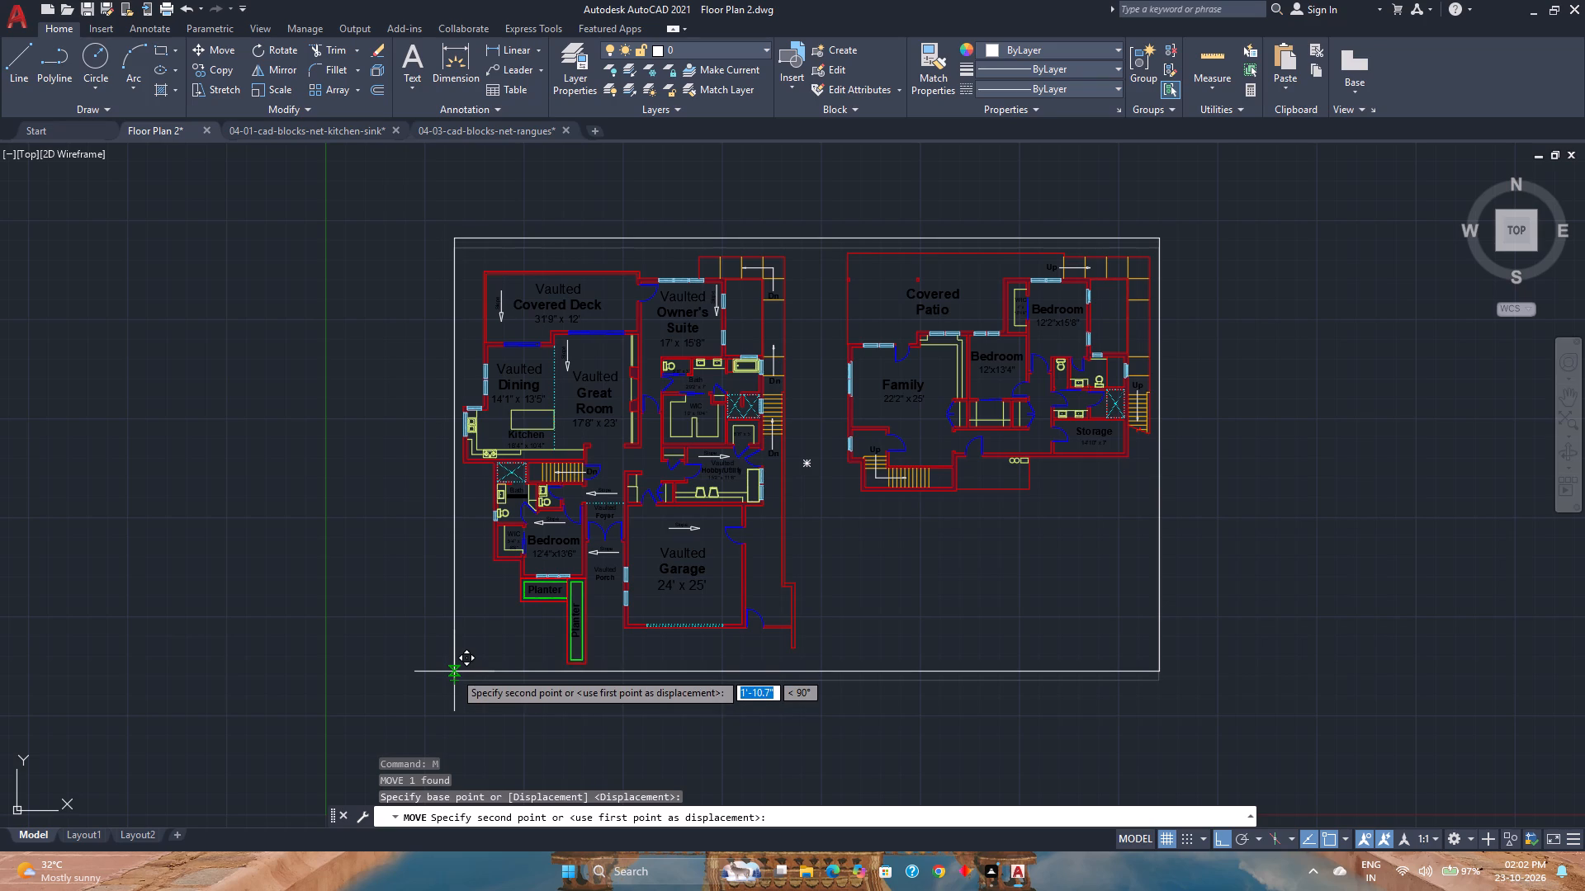
{"action": "key", "text": "2"}
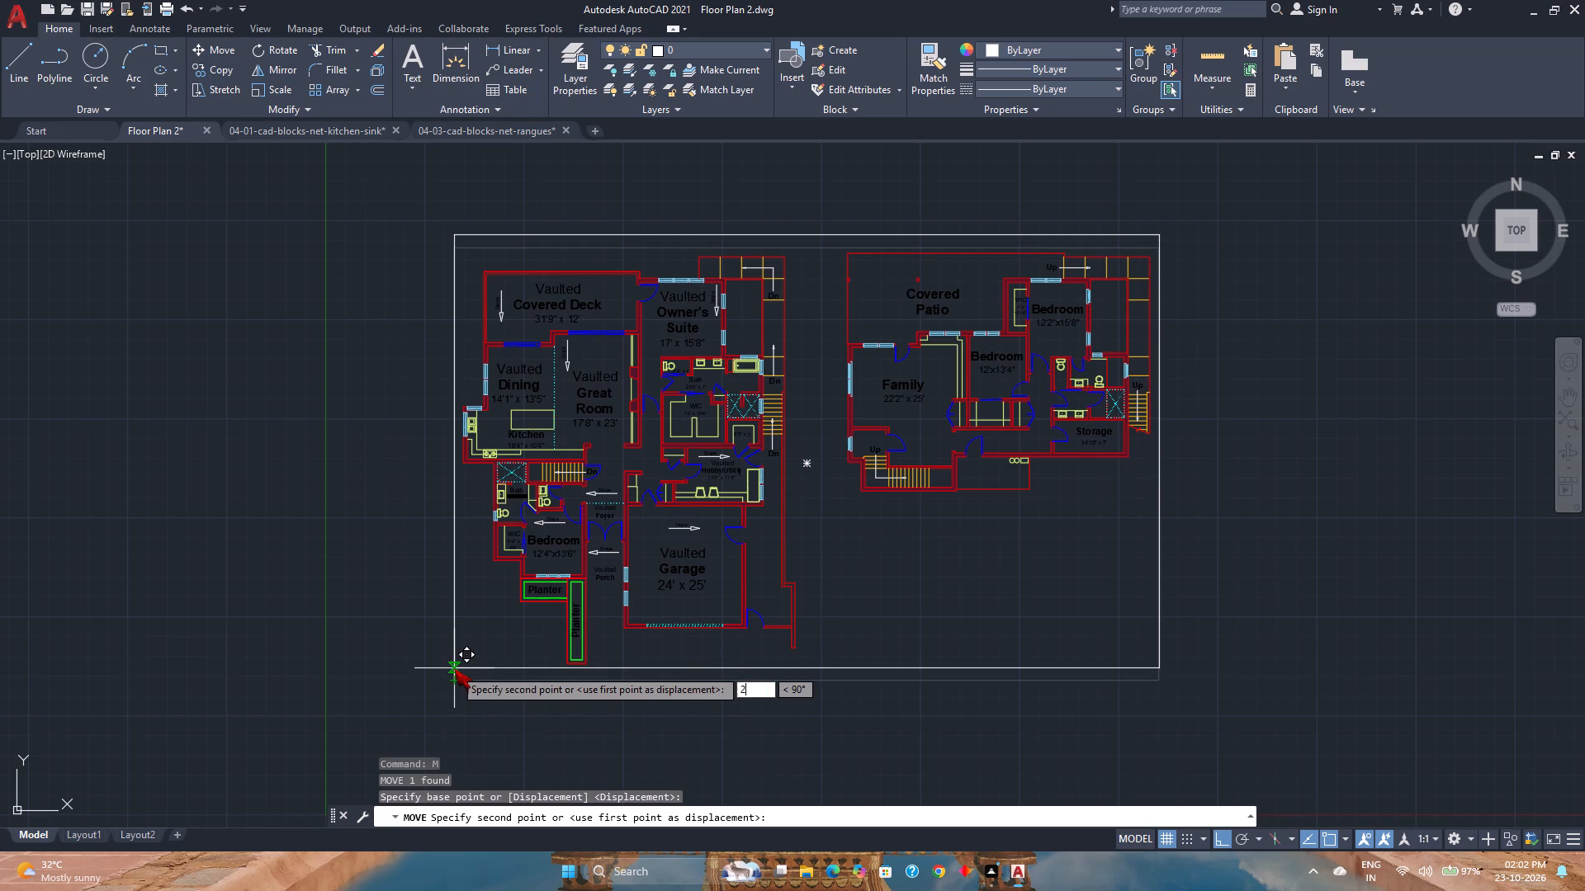
{"action": "key", "text": "apostrophe"}
{"action": "key", "text": "Return"}
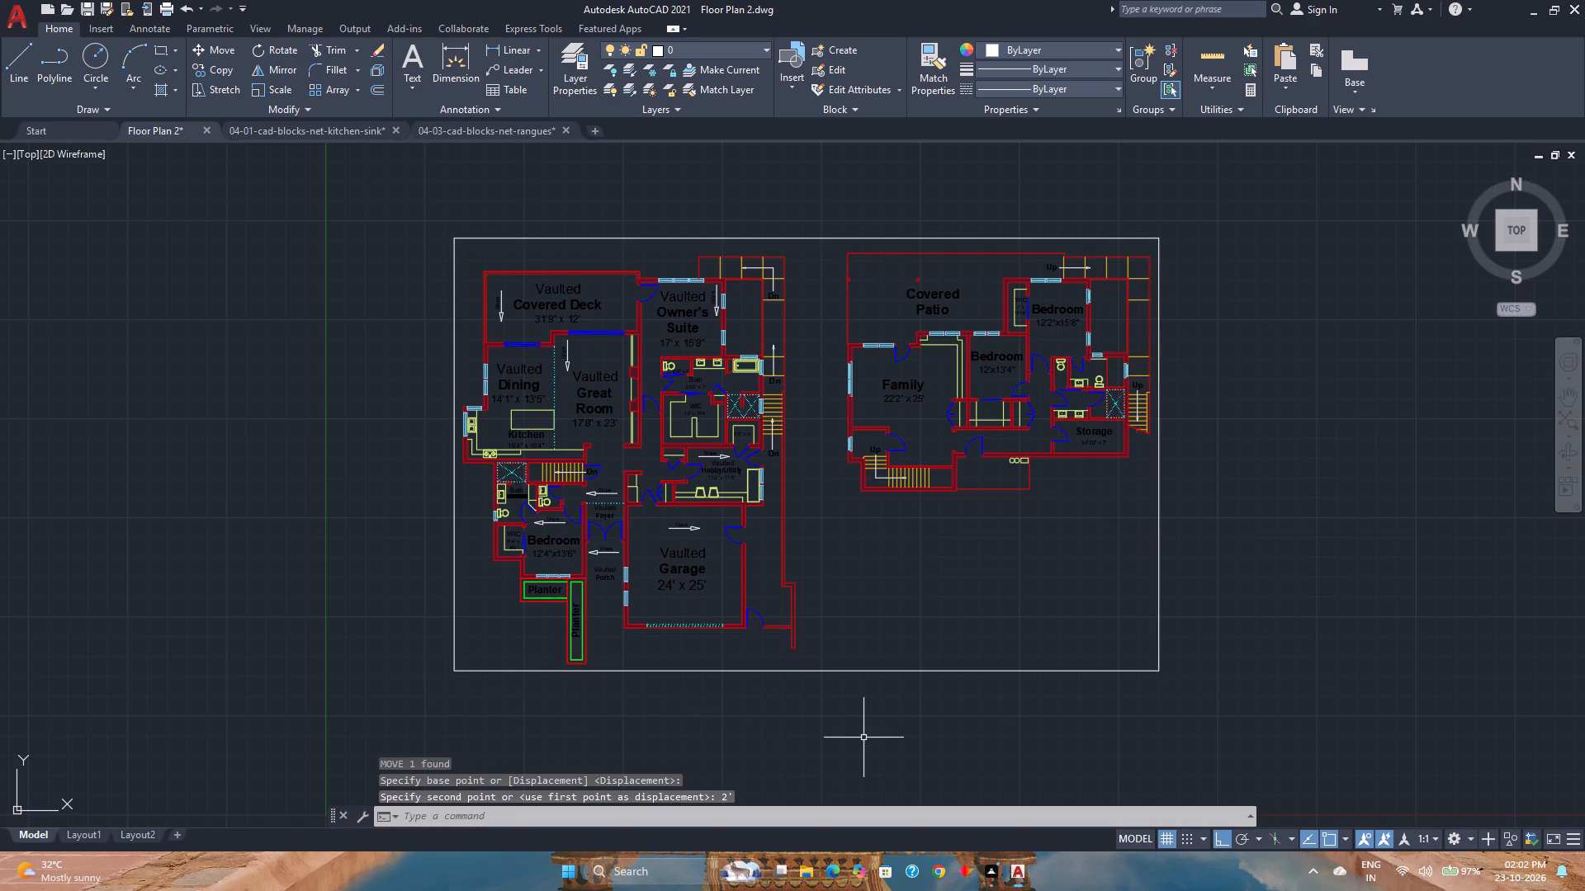
Move the border rectangle 6" straight down from its lower-left corner.
{"action": "left_click", "coordinate": [463, 671]}
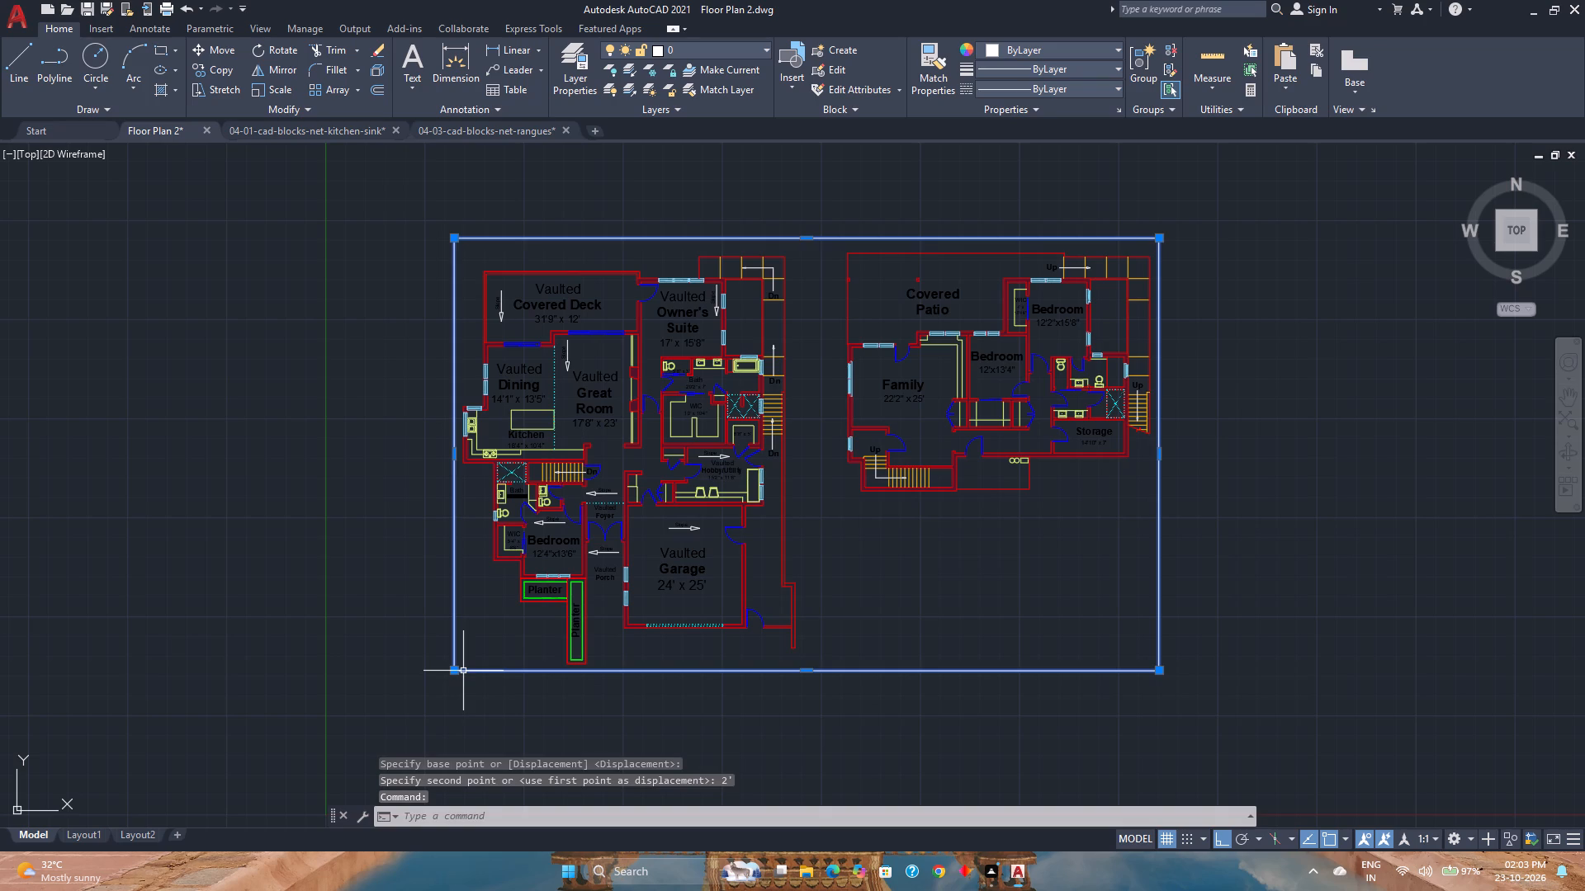
{"action": "key", "text": "m"}
{"action": "key", "text": "Return"}
{"action": "left_click", "coordinate": [456, 672]}
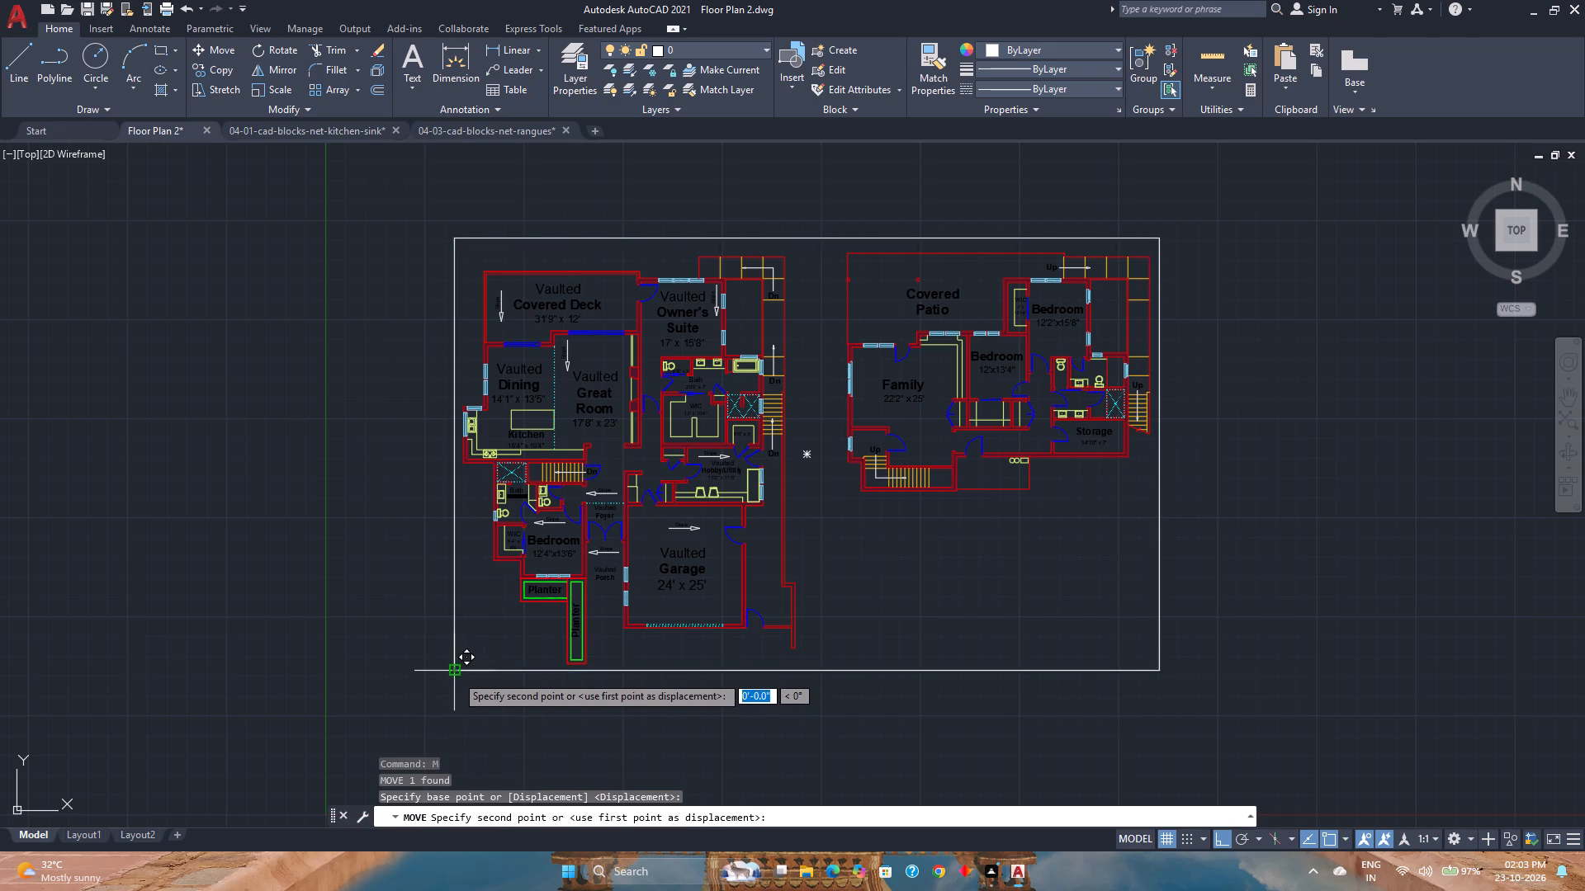
{"action": "key", "text": "6"}
{"action": "key", "text": "Return"}
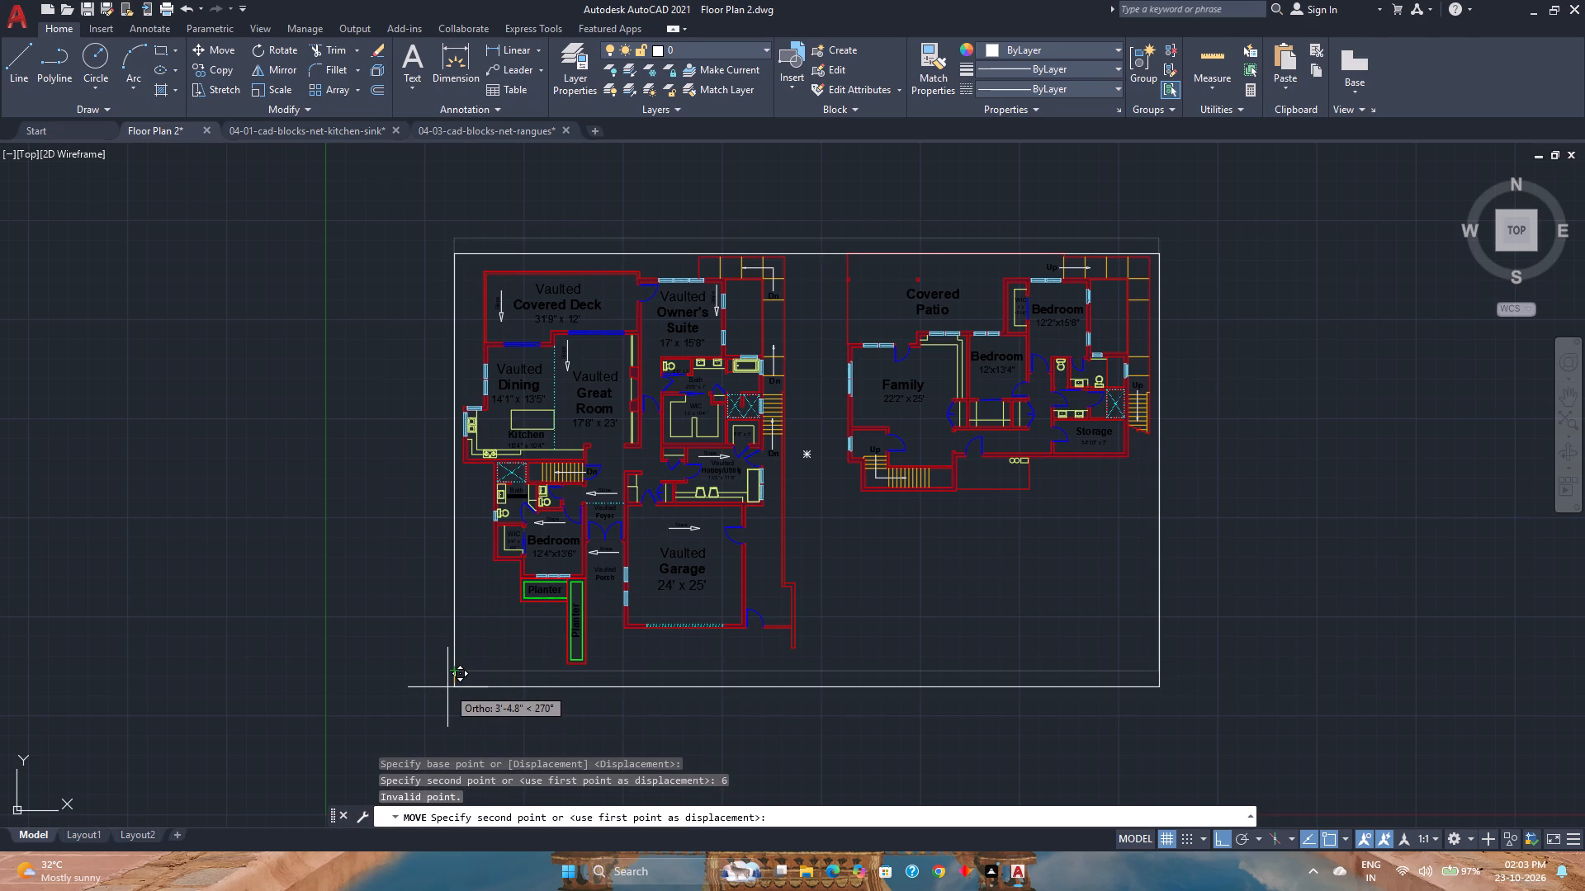
{"action": "key", "text": "6"}
{"action": "key", "text": "Return"}
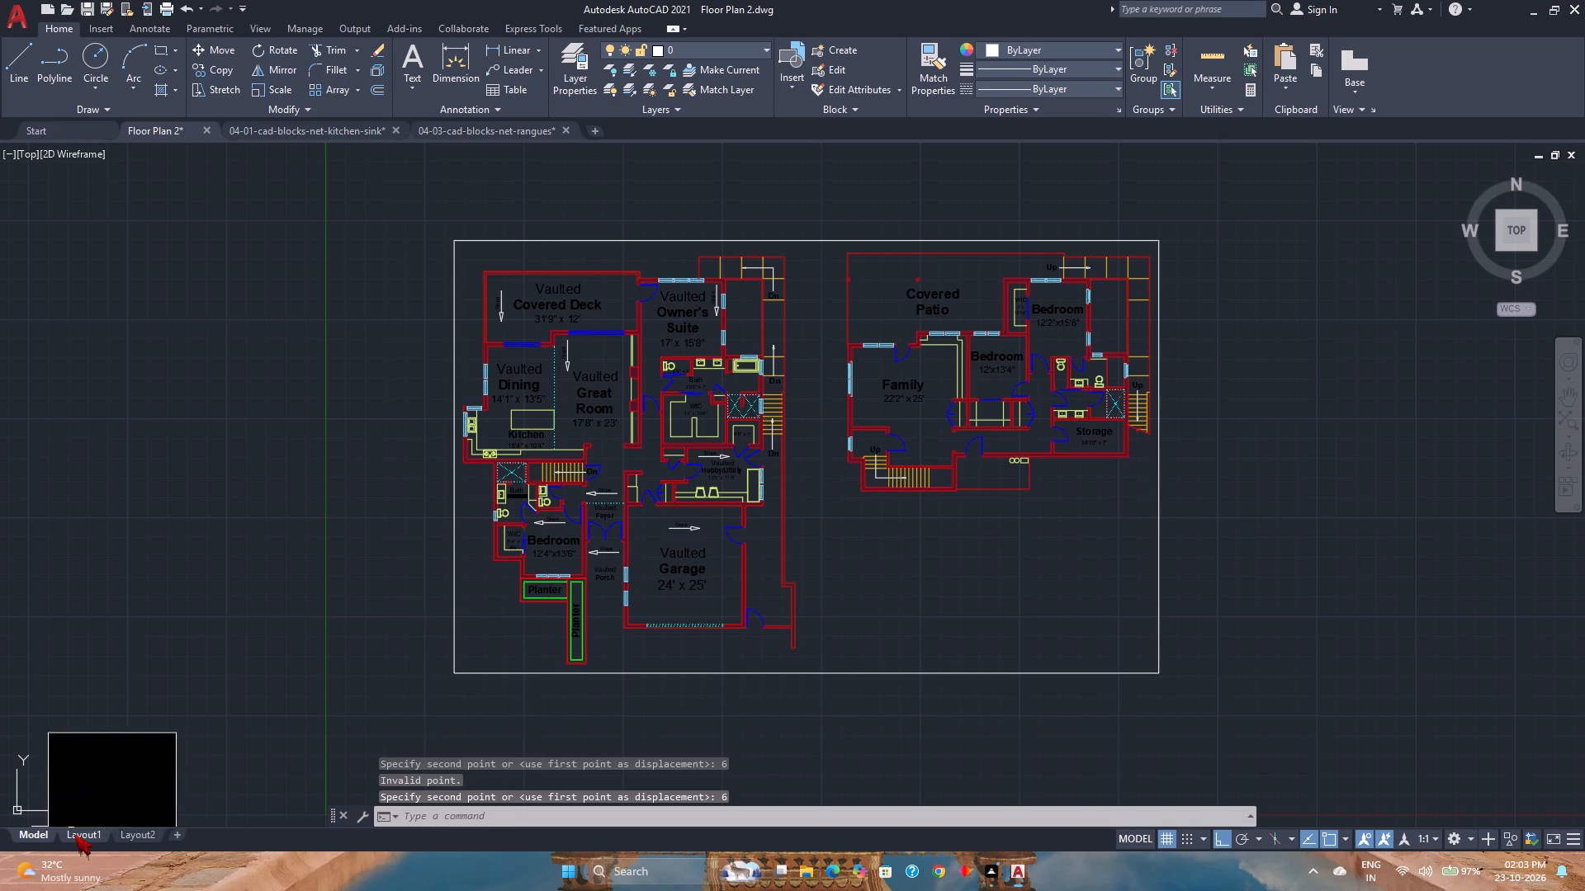
Create a named model view FLR PLNS, with its boundary window matching the border rectangle around both floor plans.
{"action": "type", "text": "VIE"}
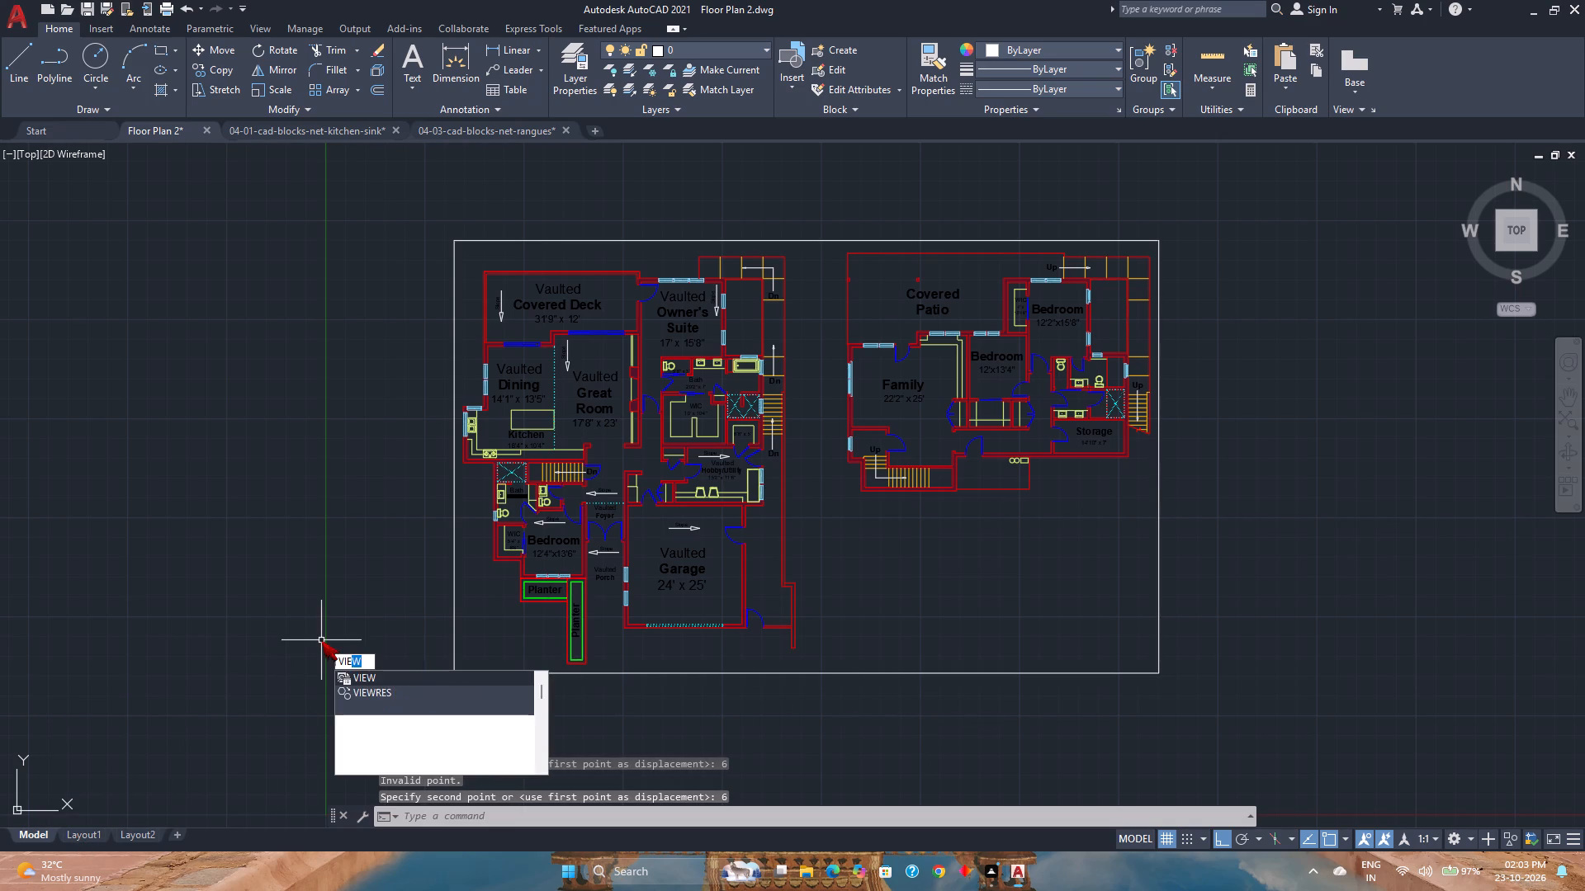
{"action": "key", "text": "Return"}
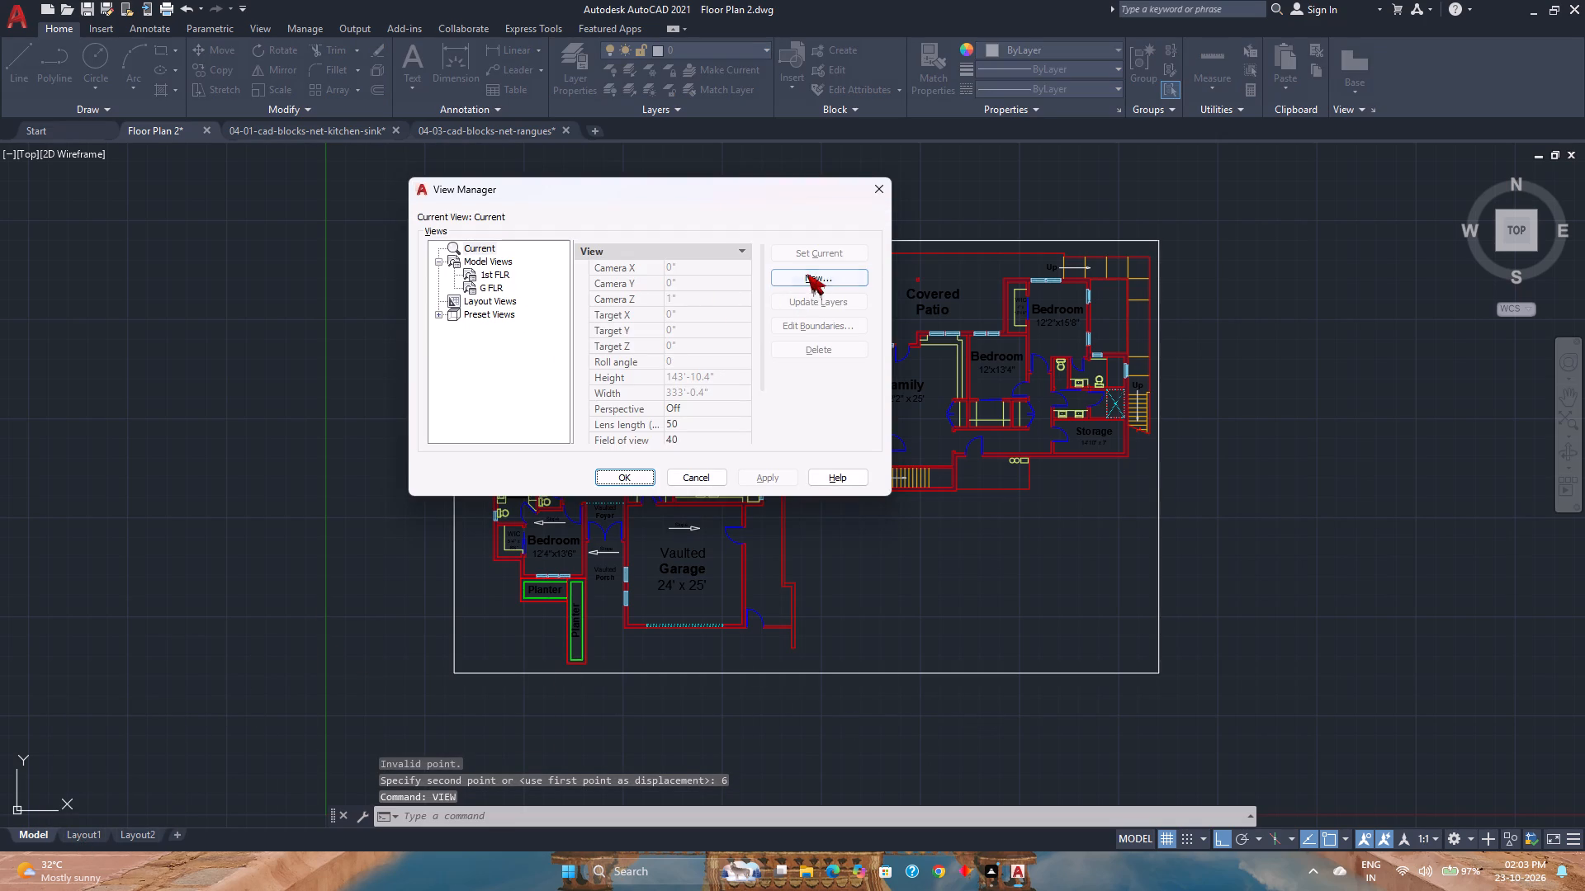
{"action": "left_click", "coordinate": [807, 274]}
{"action": "type", "text": "FLR PLN"}
{"action": "key", "text": "s"}
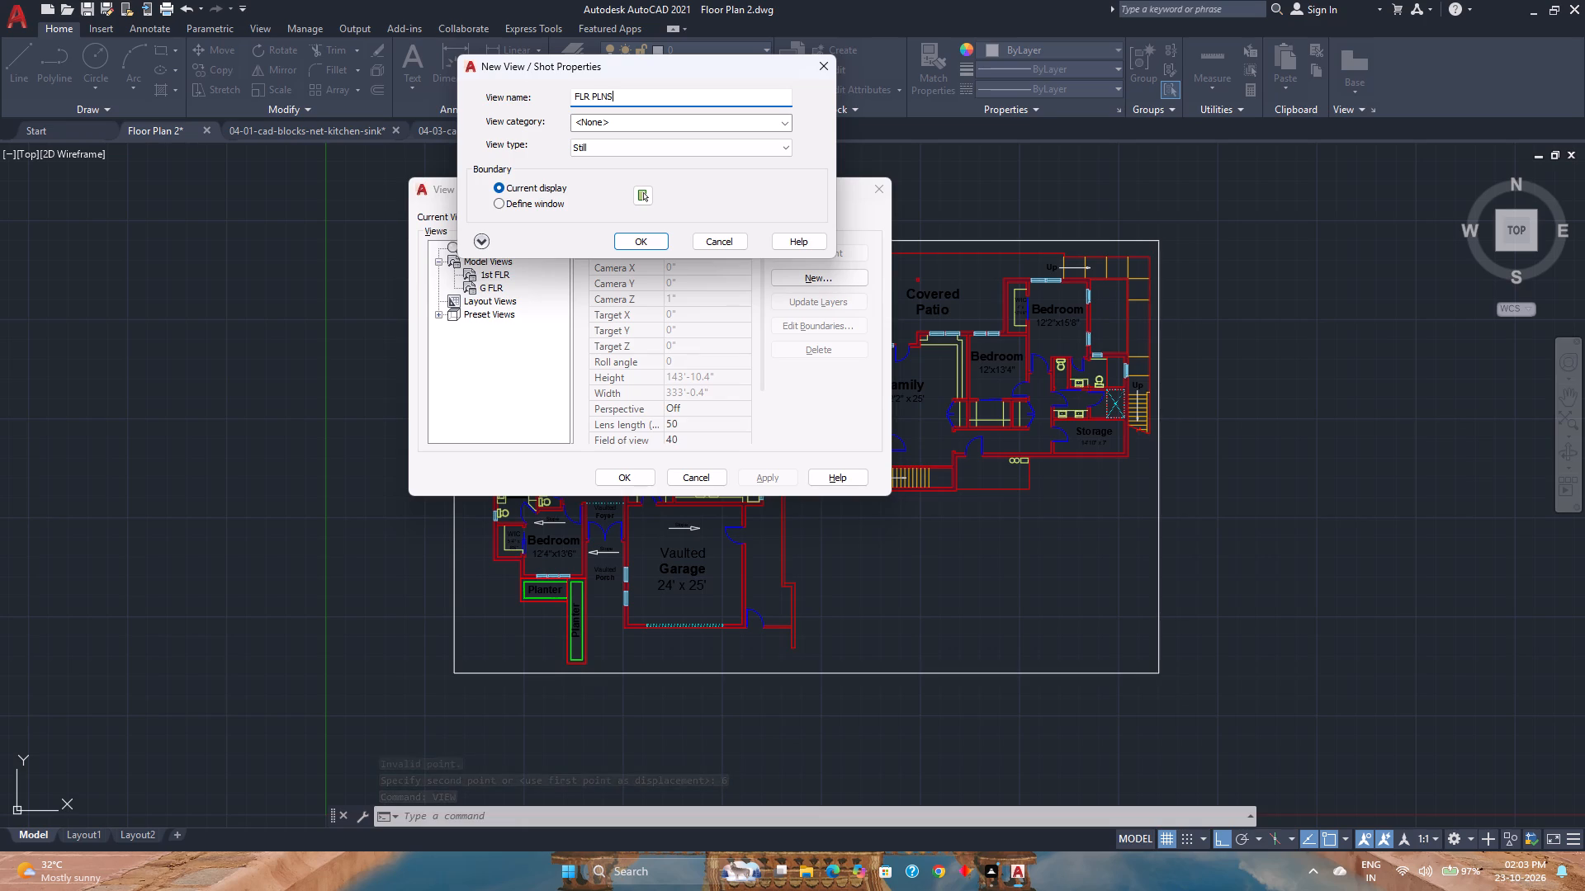
{"action": "left_click", "coordinate": [532, 201]}
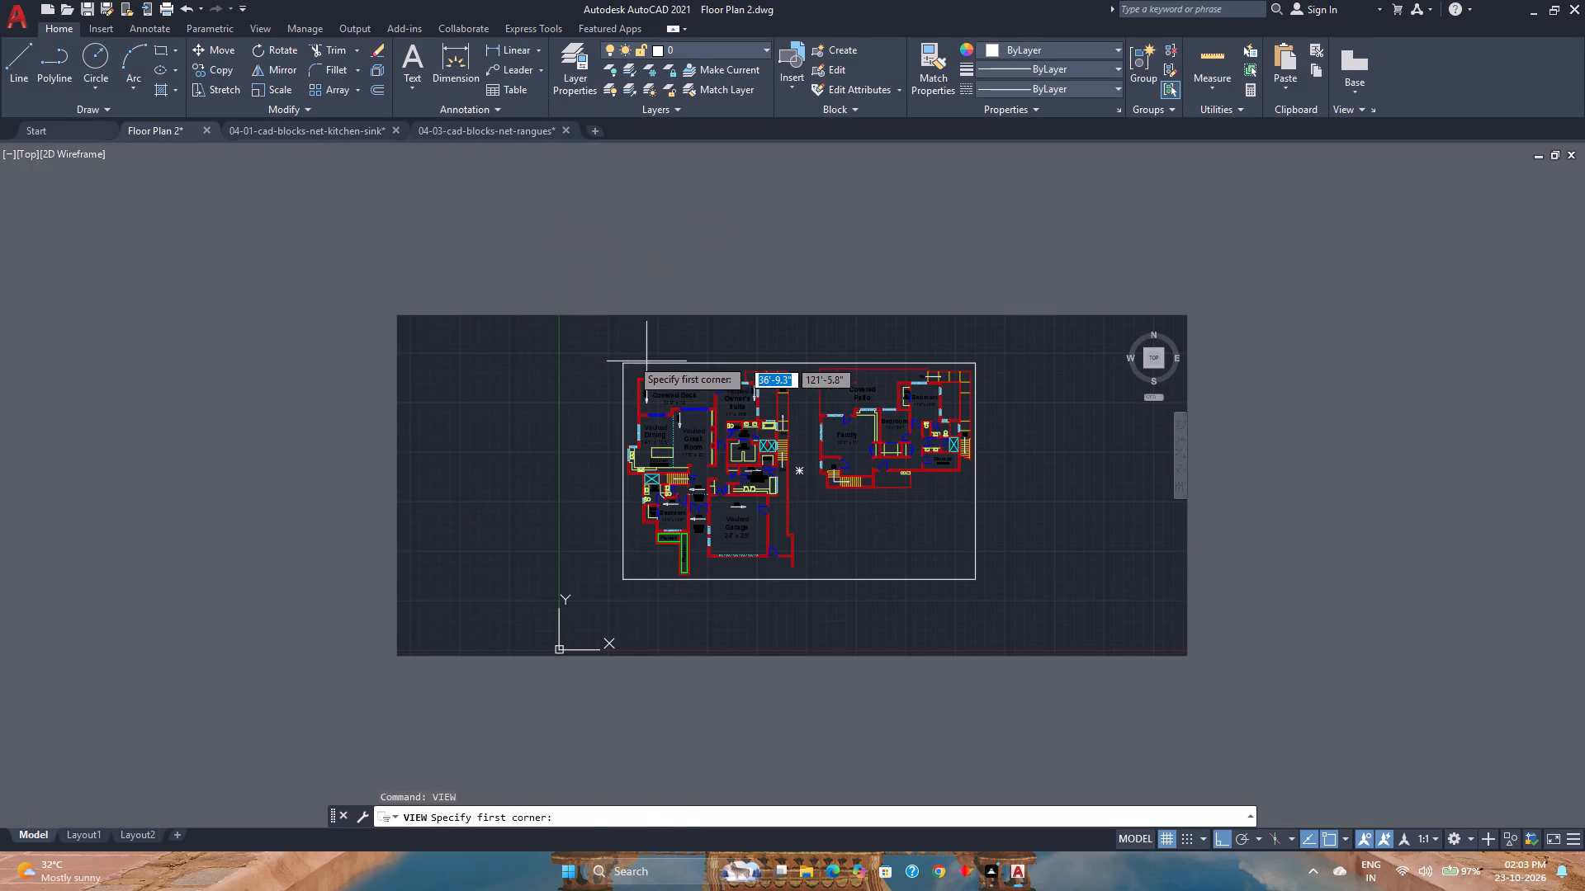
{"action": "left_click", "coordinate": [622, 362]}
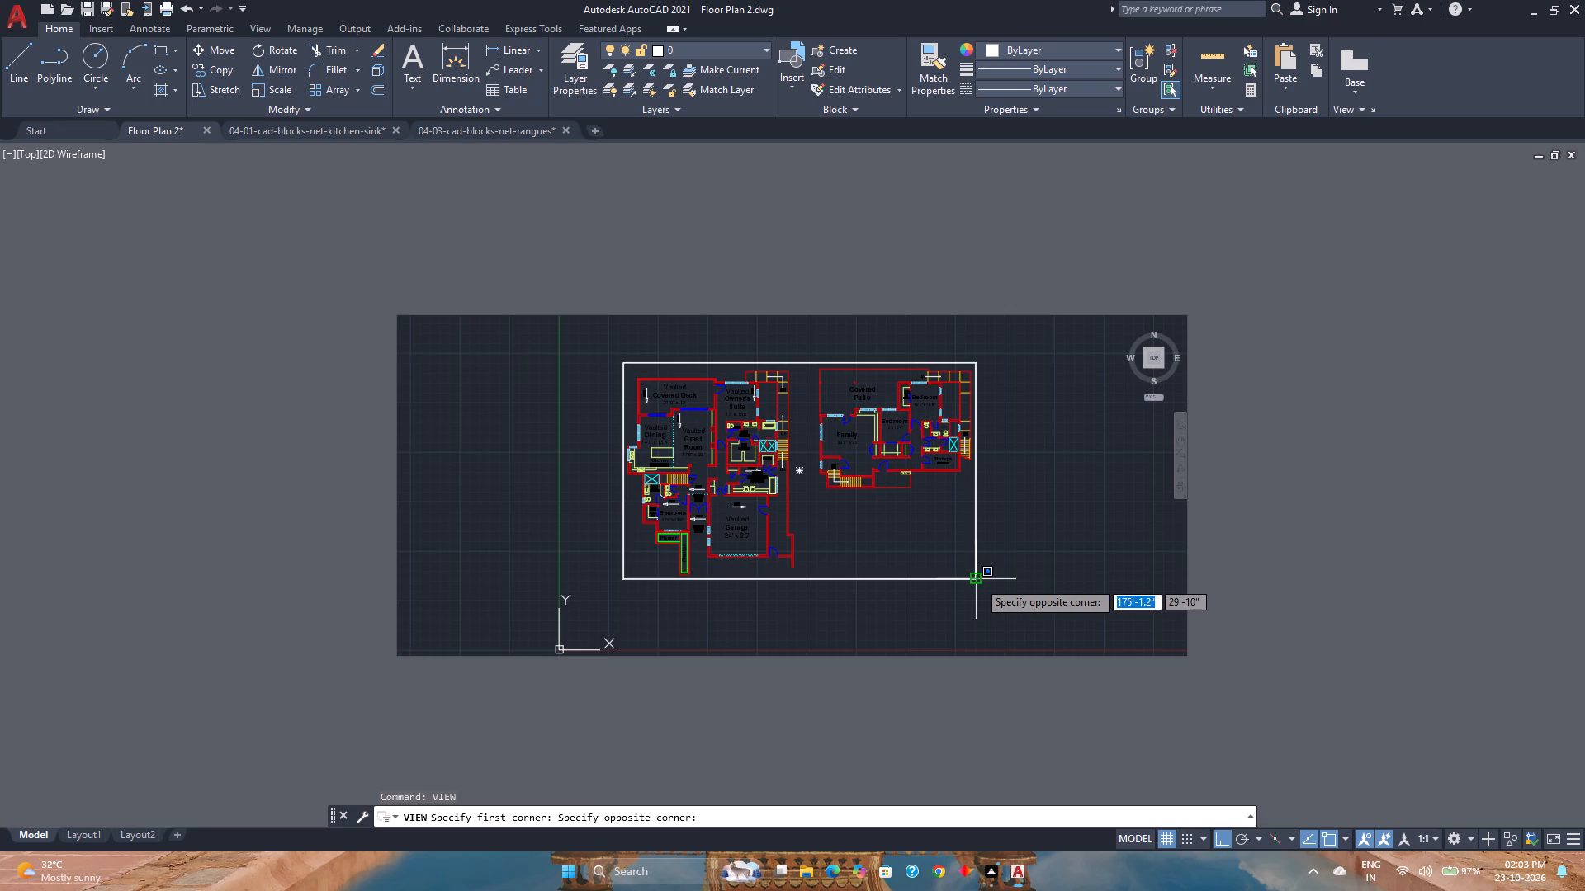
{"action": "scroll", "coordinate": [974, 582], "scroll_direction": "up", "scroll_amount": 4}
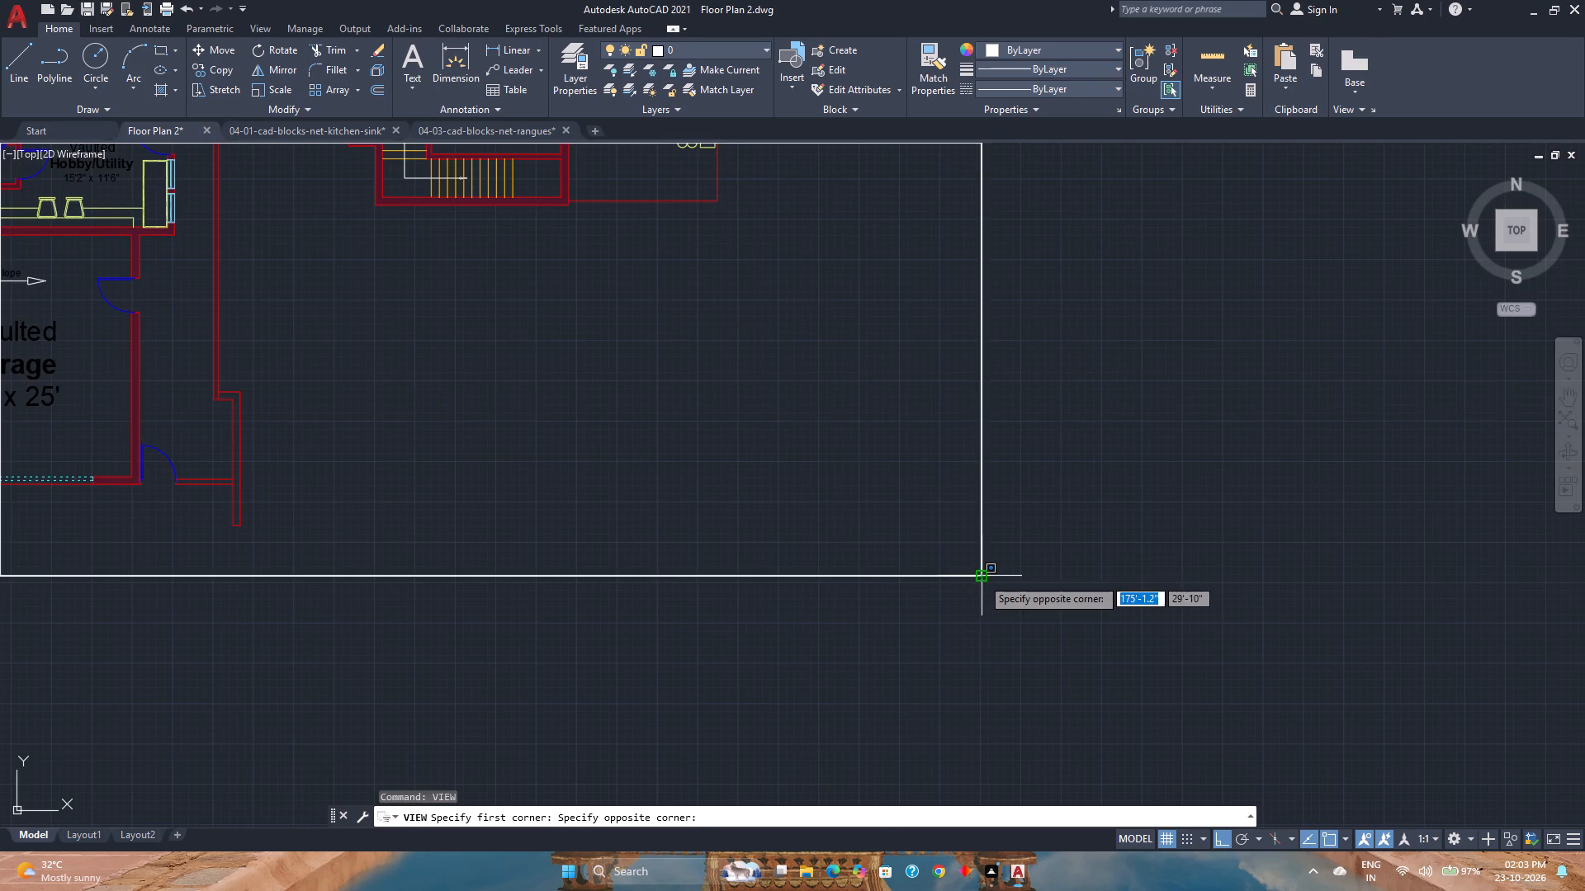
{"action": "left_click", "coordinate": [982, 577]}
{"action": "scroll", "coordinate": [982, 577], "scroll_direction": "down", "scroll_amount": 4}
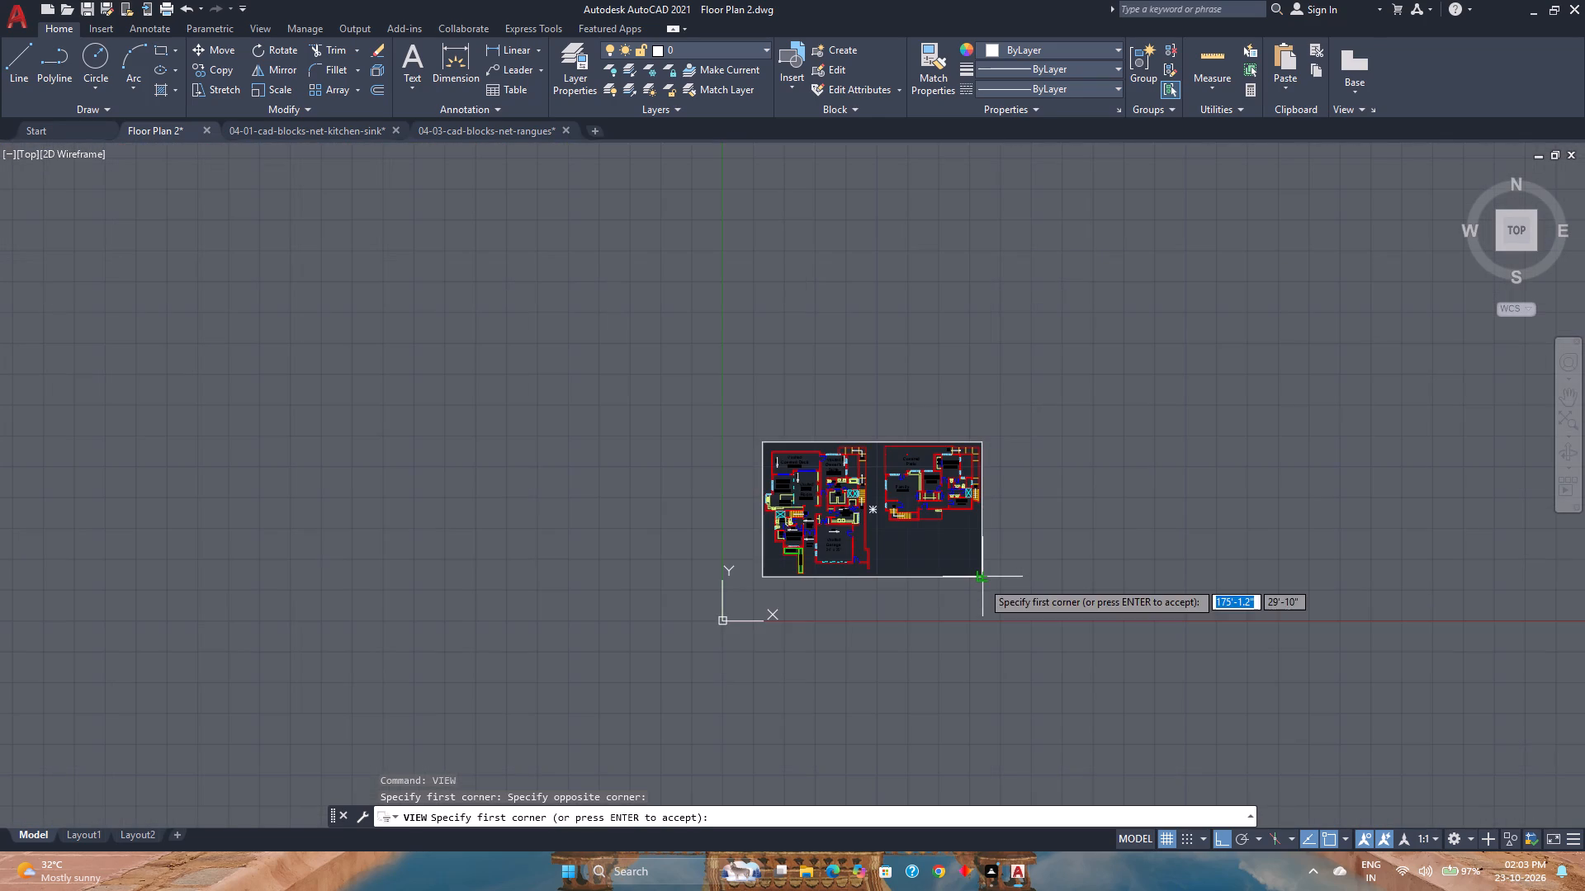
{"action": "key", "text": "Return"}
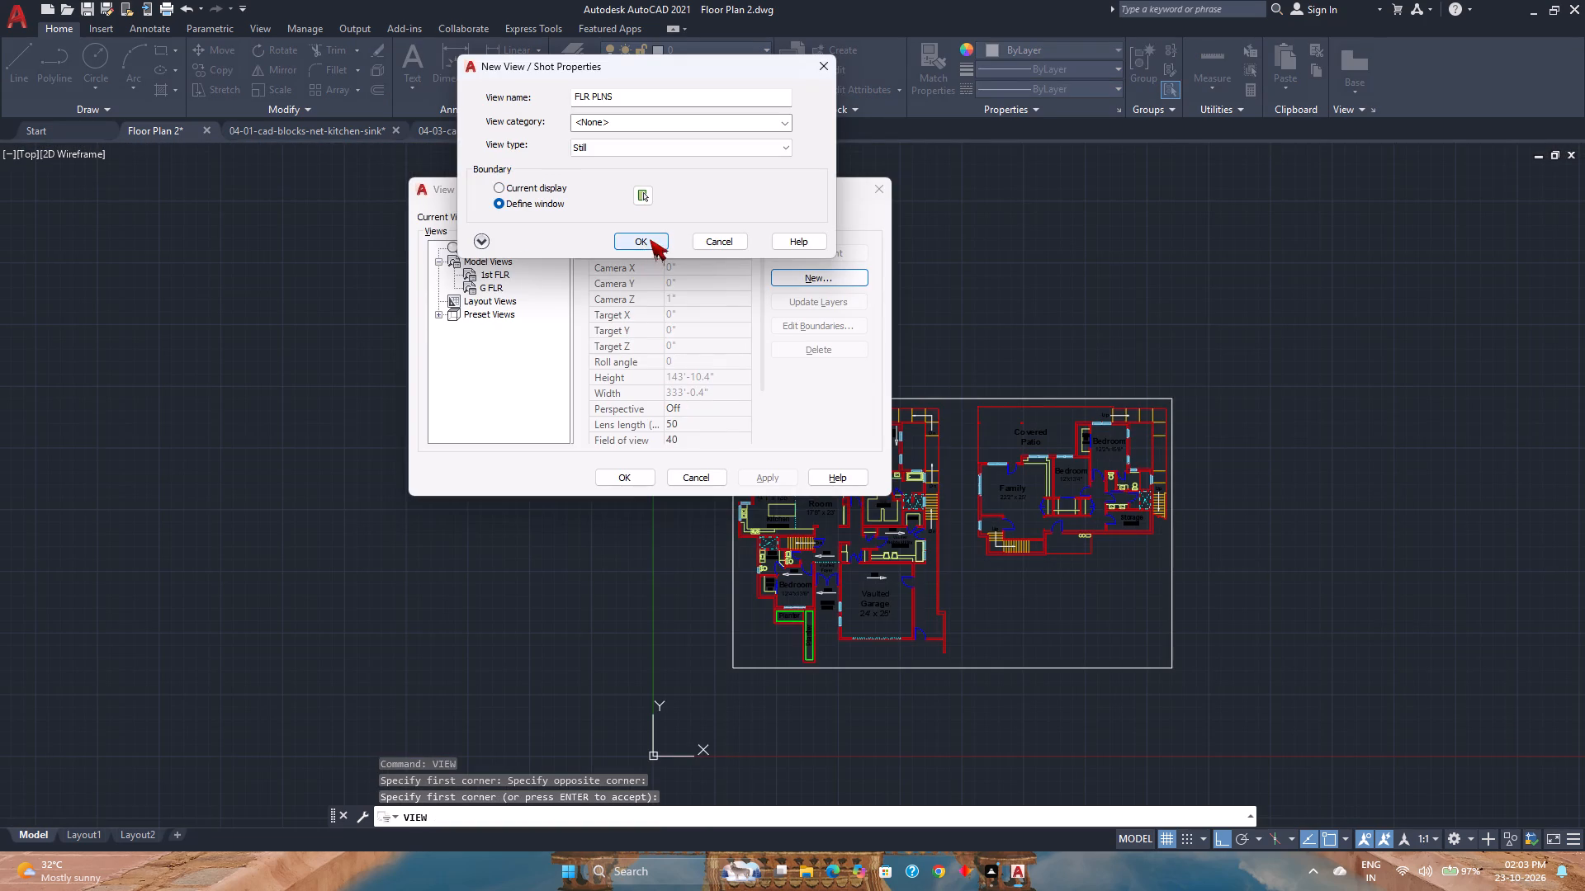
{"action": "left_click", "coordinate": [650, 239]}
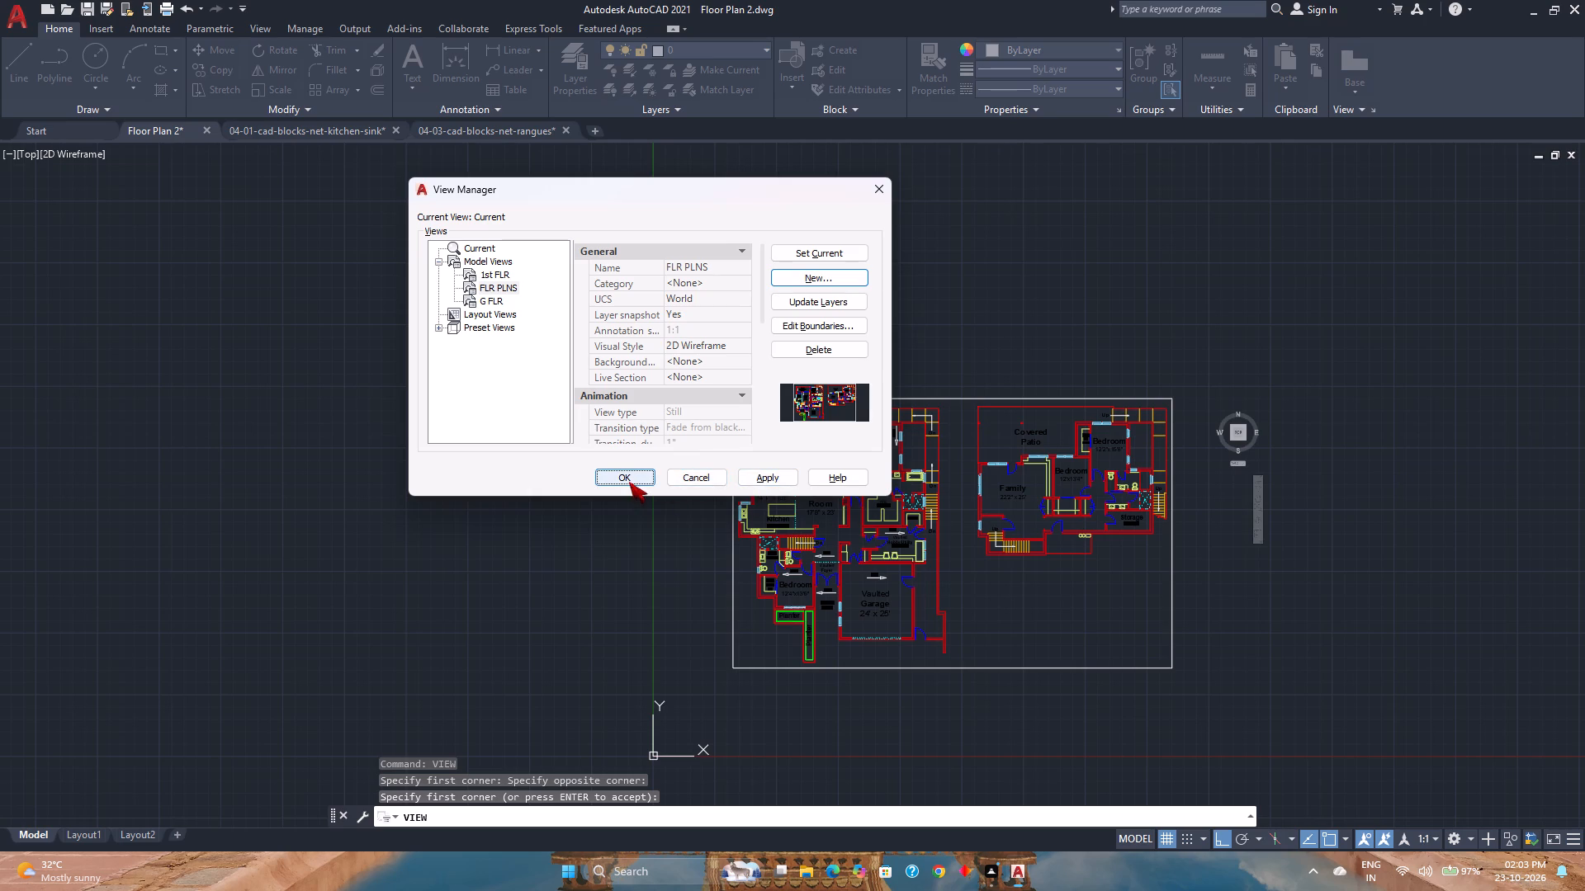
{"action": "left_click", "coordinate": [629, 481]}
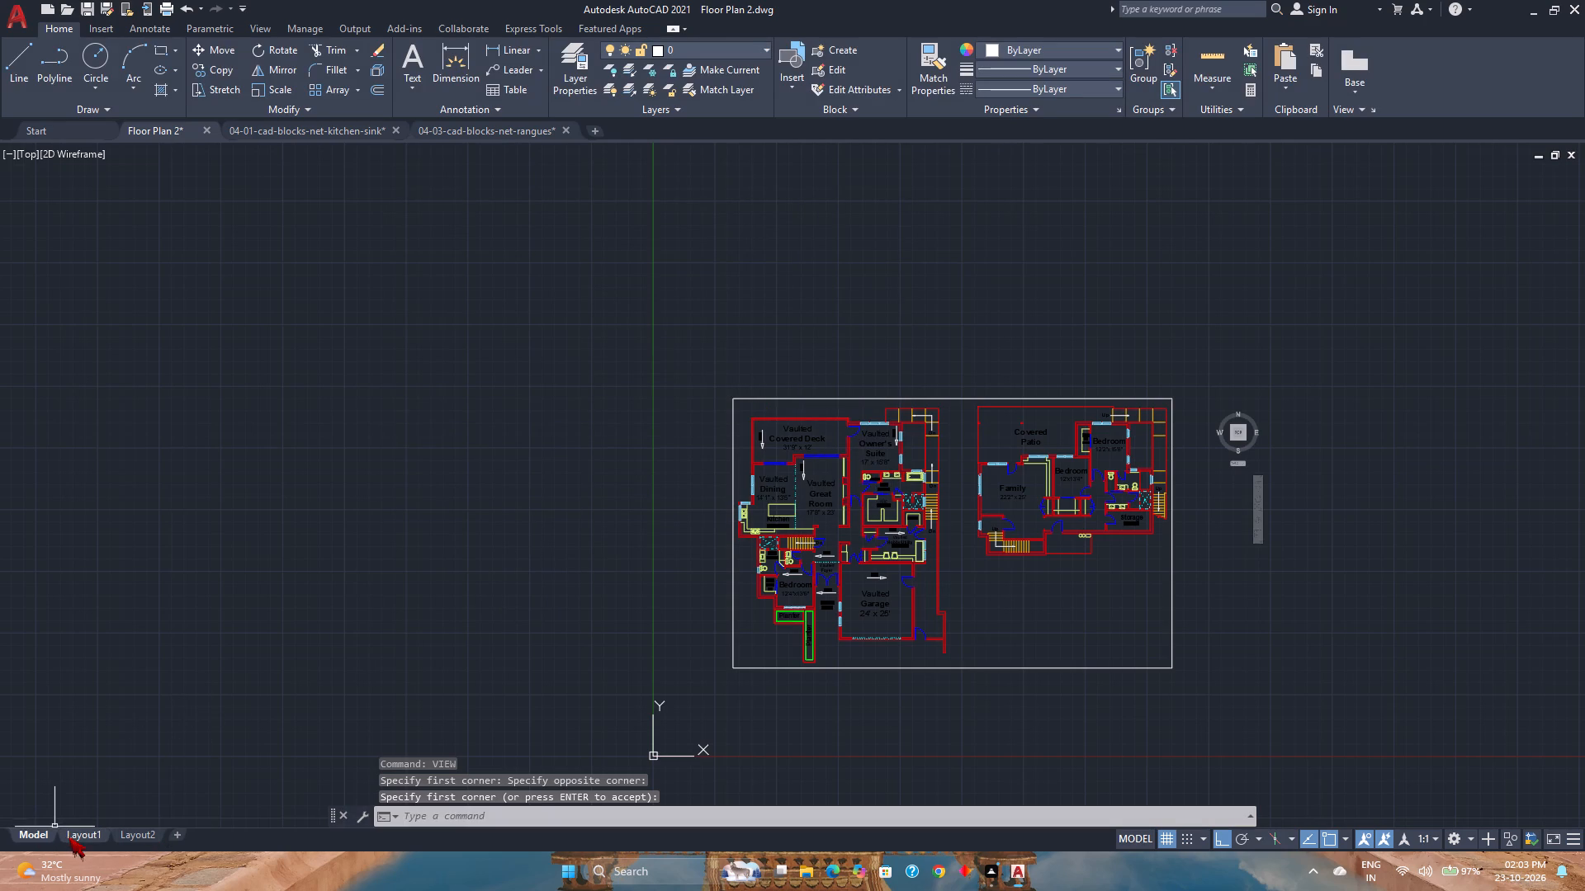
Switch from model space to Layout1.
{"action": "left_click", "coordinate": [69, 837]}
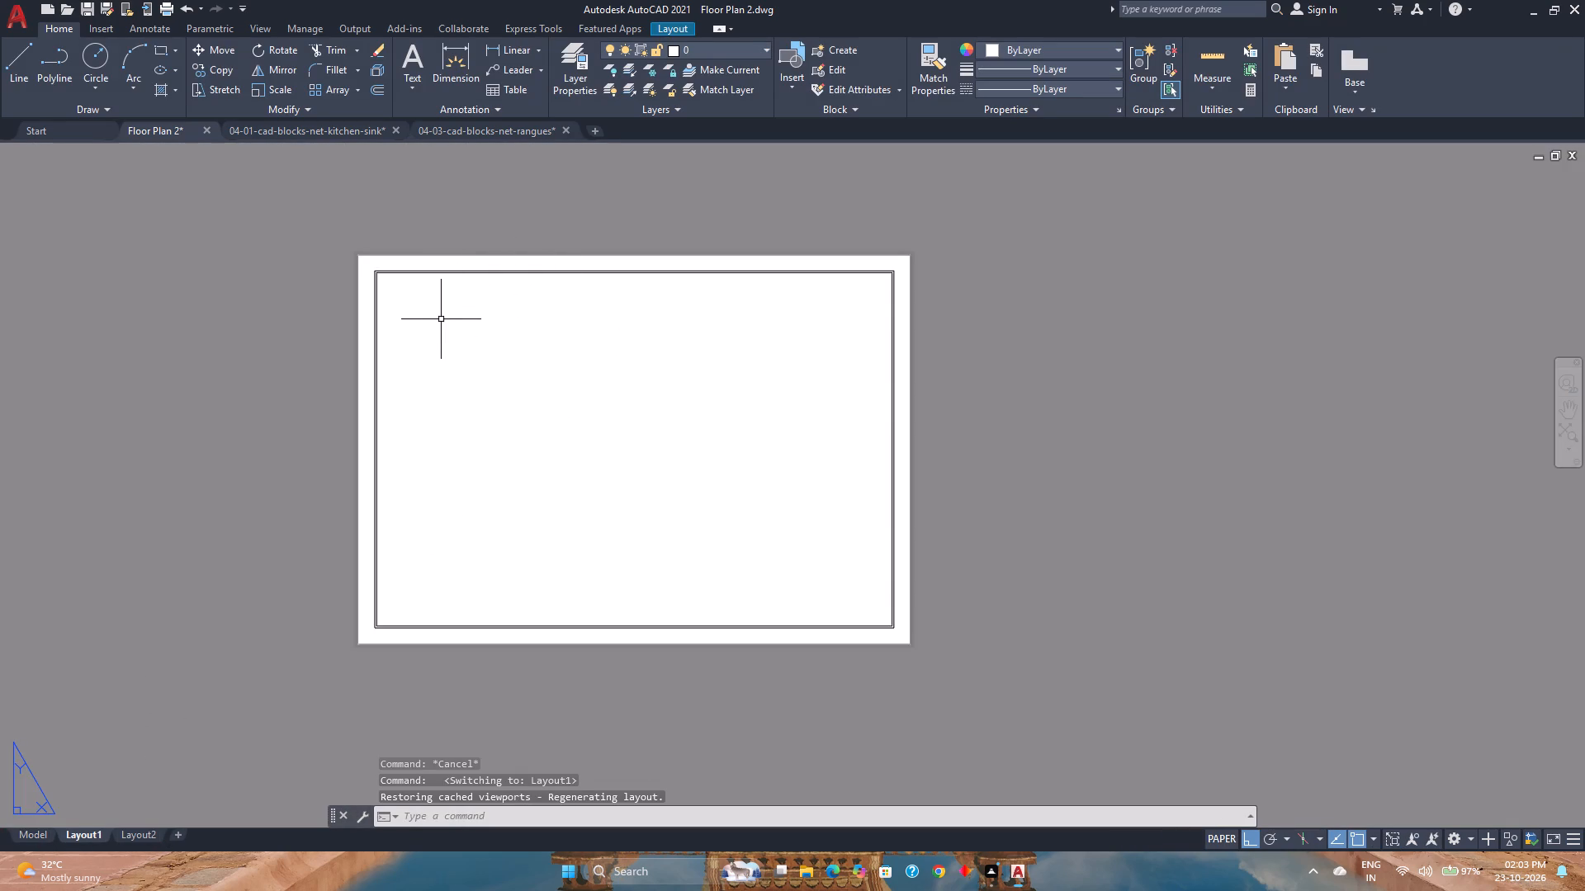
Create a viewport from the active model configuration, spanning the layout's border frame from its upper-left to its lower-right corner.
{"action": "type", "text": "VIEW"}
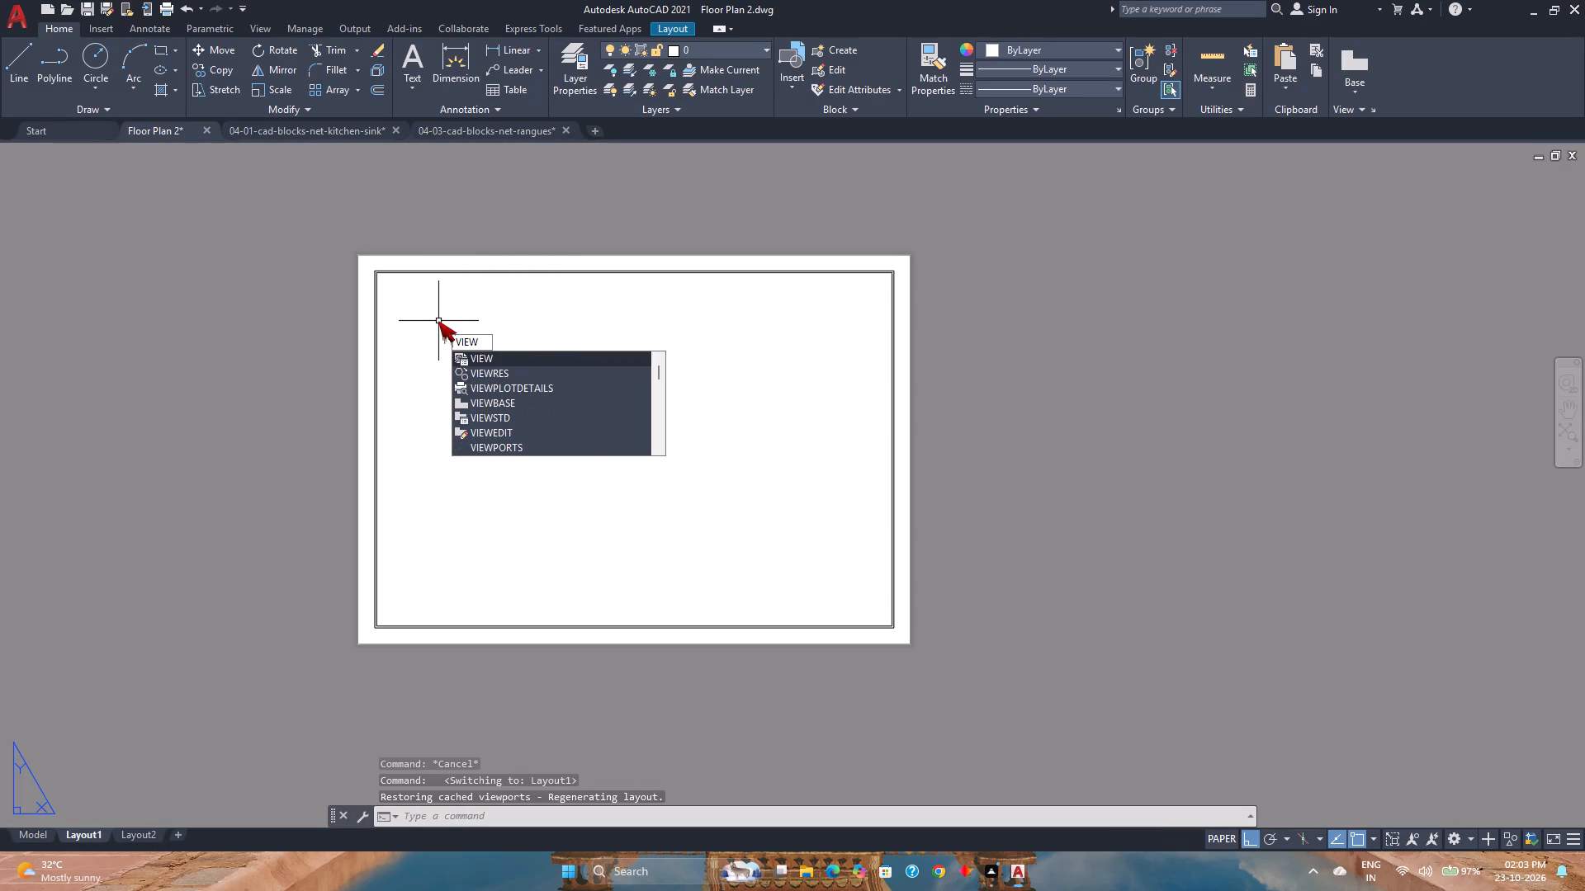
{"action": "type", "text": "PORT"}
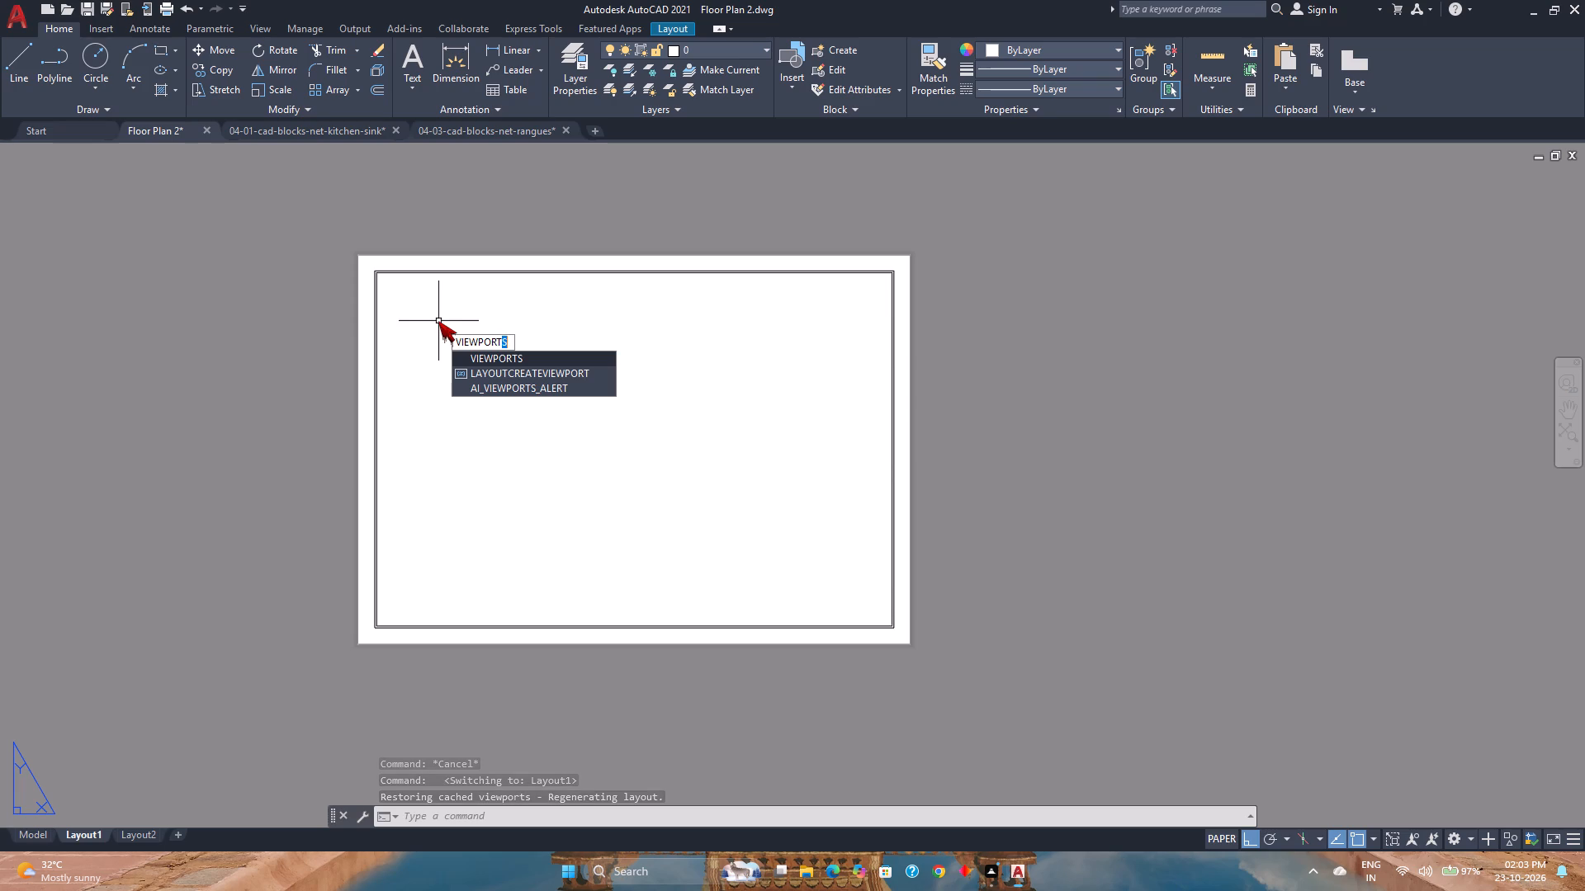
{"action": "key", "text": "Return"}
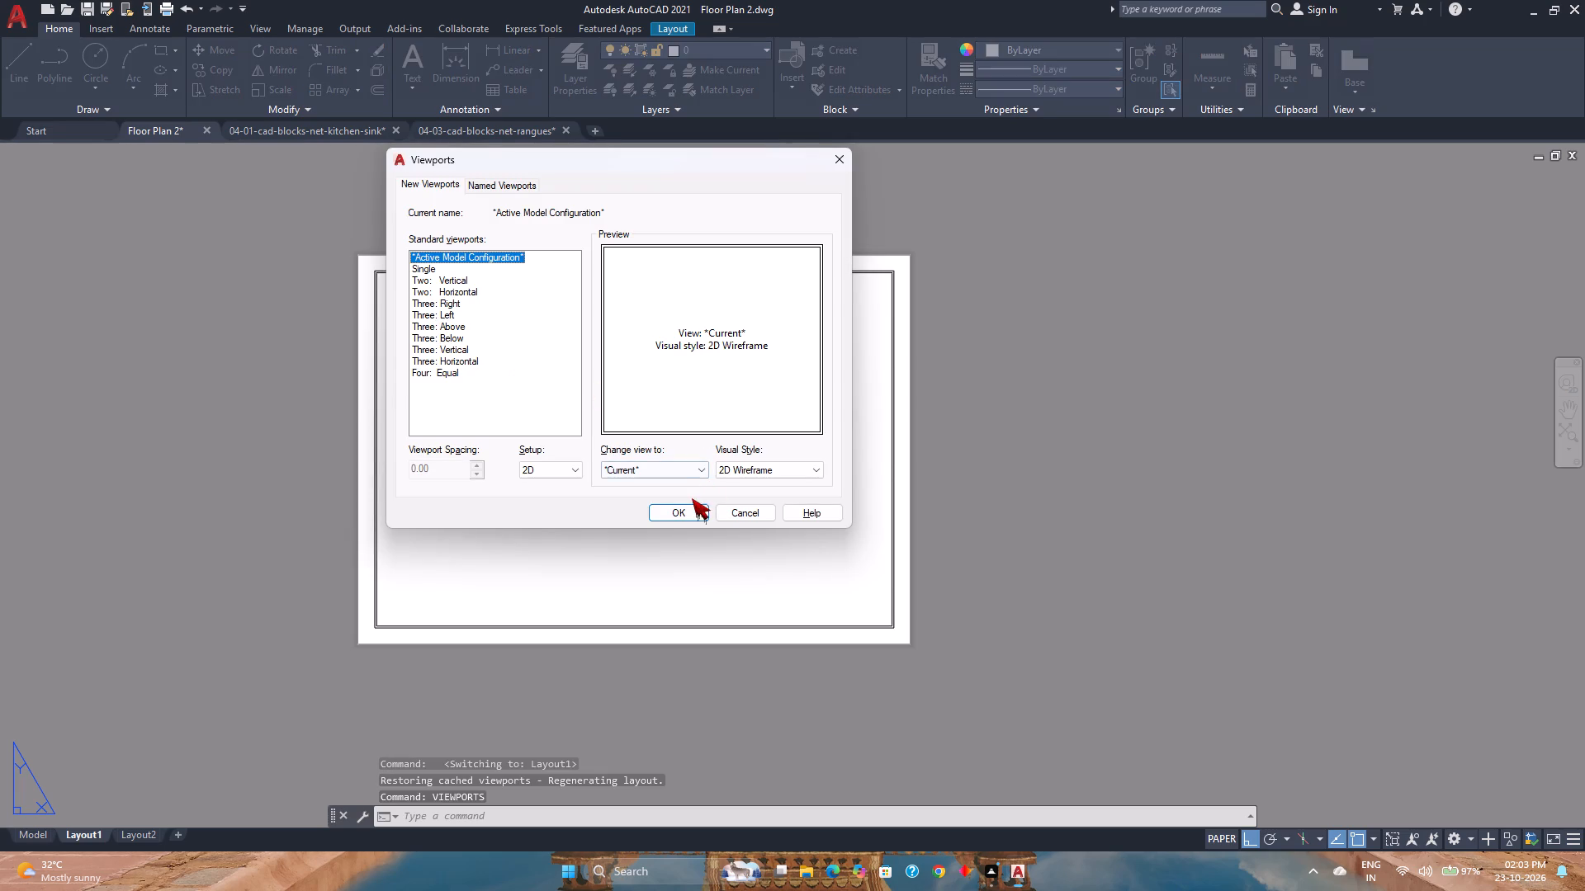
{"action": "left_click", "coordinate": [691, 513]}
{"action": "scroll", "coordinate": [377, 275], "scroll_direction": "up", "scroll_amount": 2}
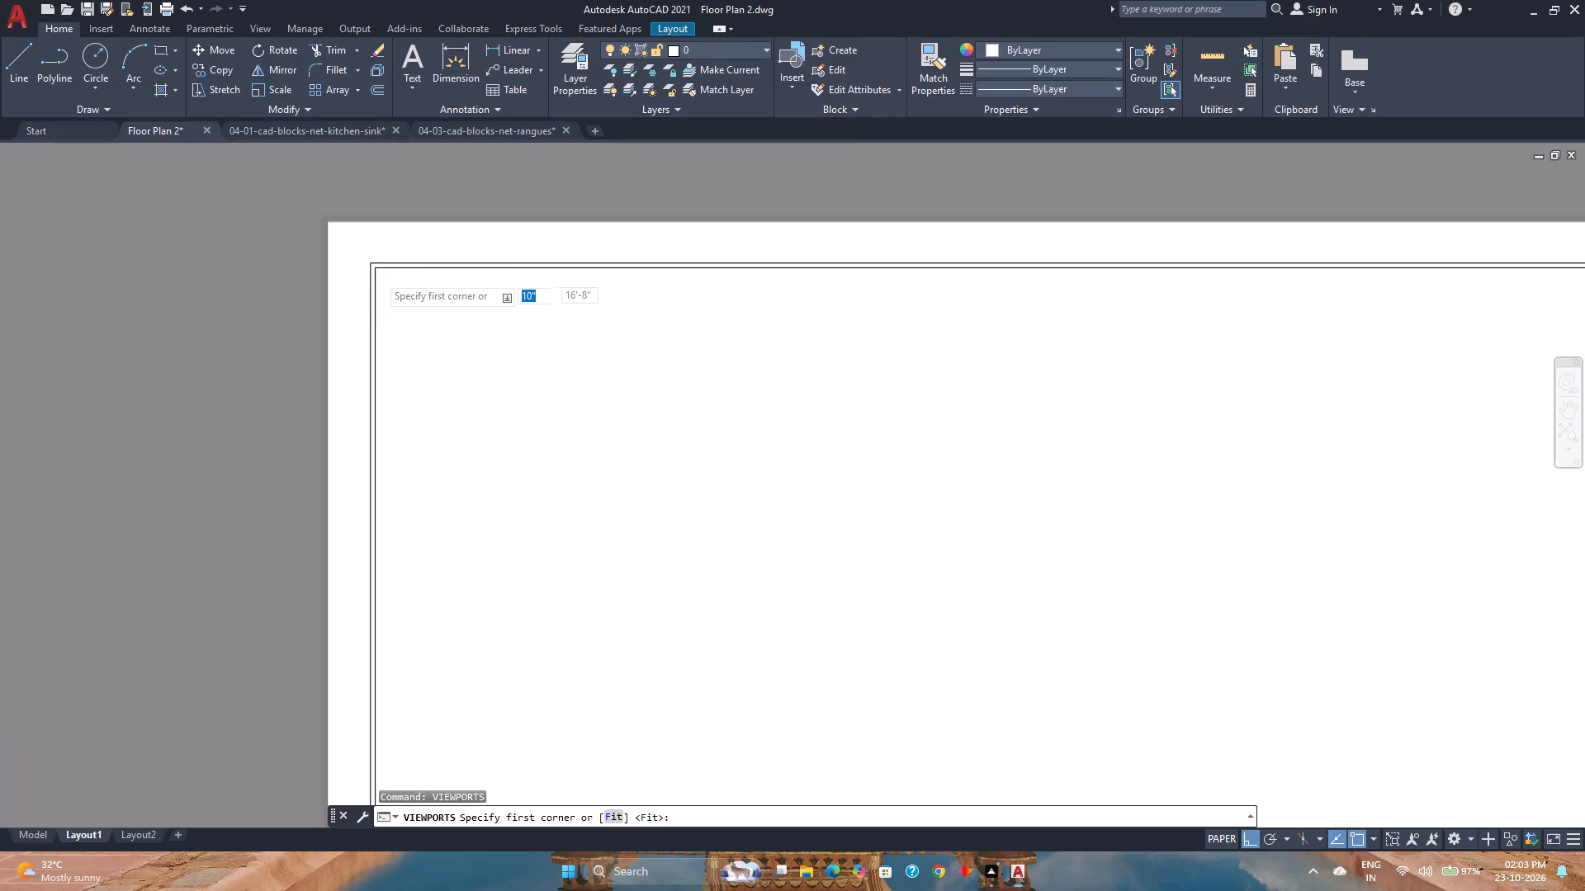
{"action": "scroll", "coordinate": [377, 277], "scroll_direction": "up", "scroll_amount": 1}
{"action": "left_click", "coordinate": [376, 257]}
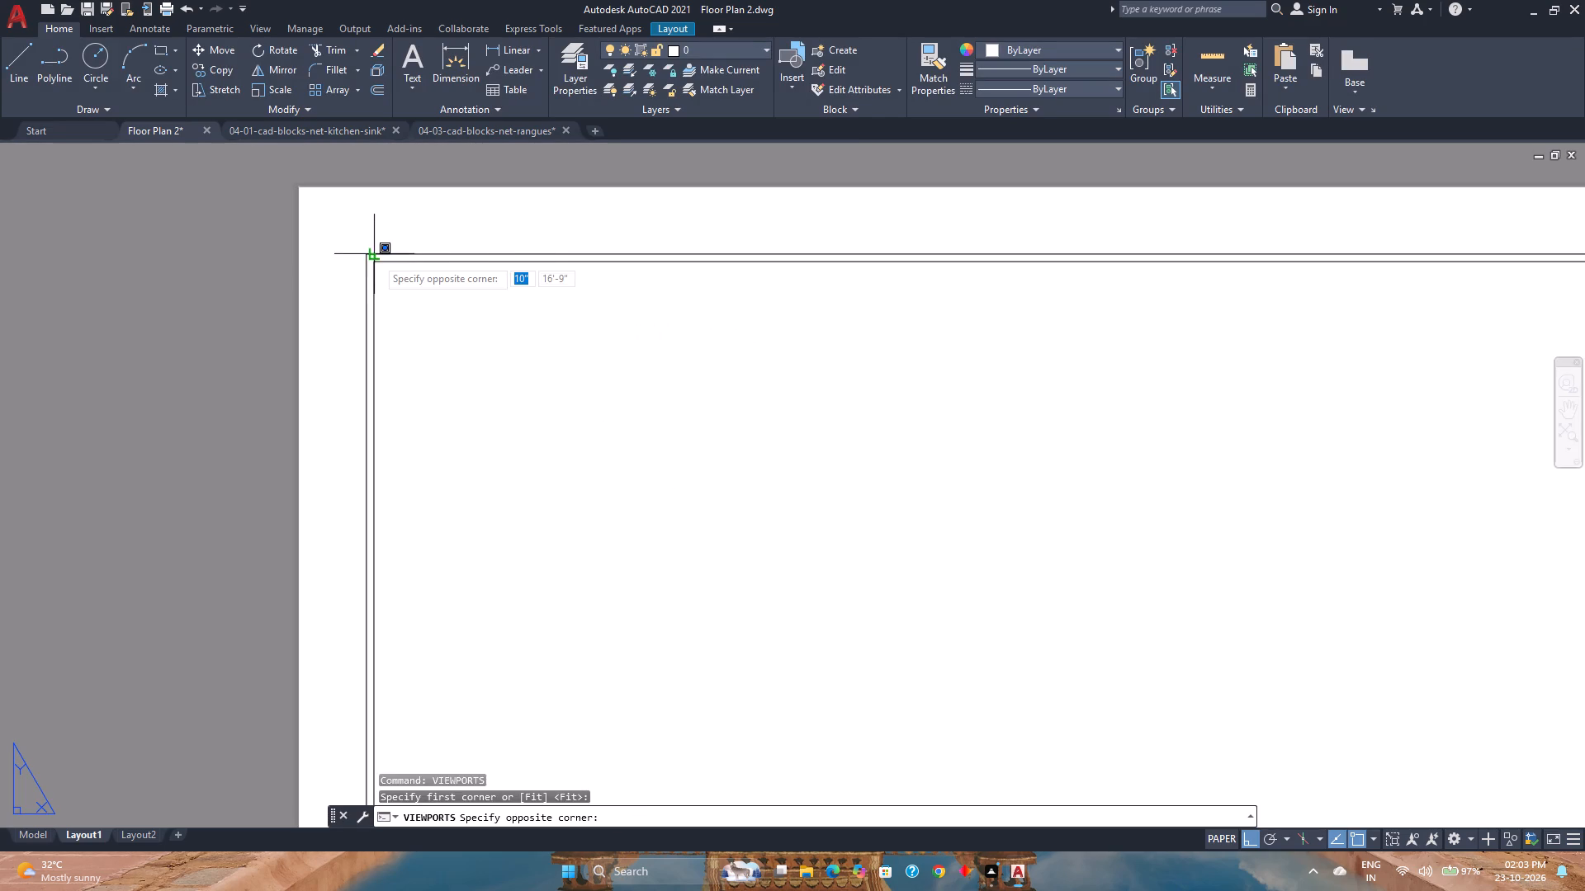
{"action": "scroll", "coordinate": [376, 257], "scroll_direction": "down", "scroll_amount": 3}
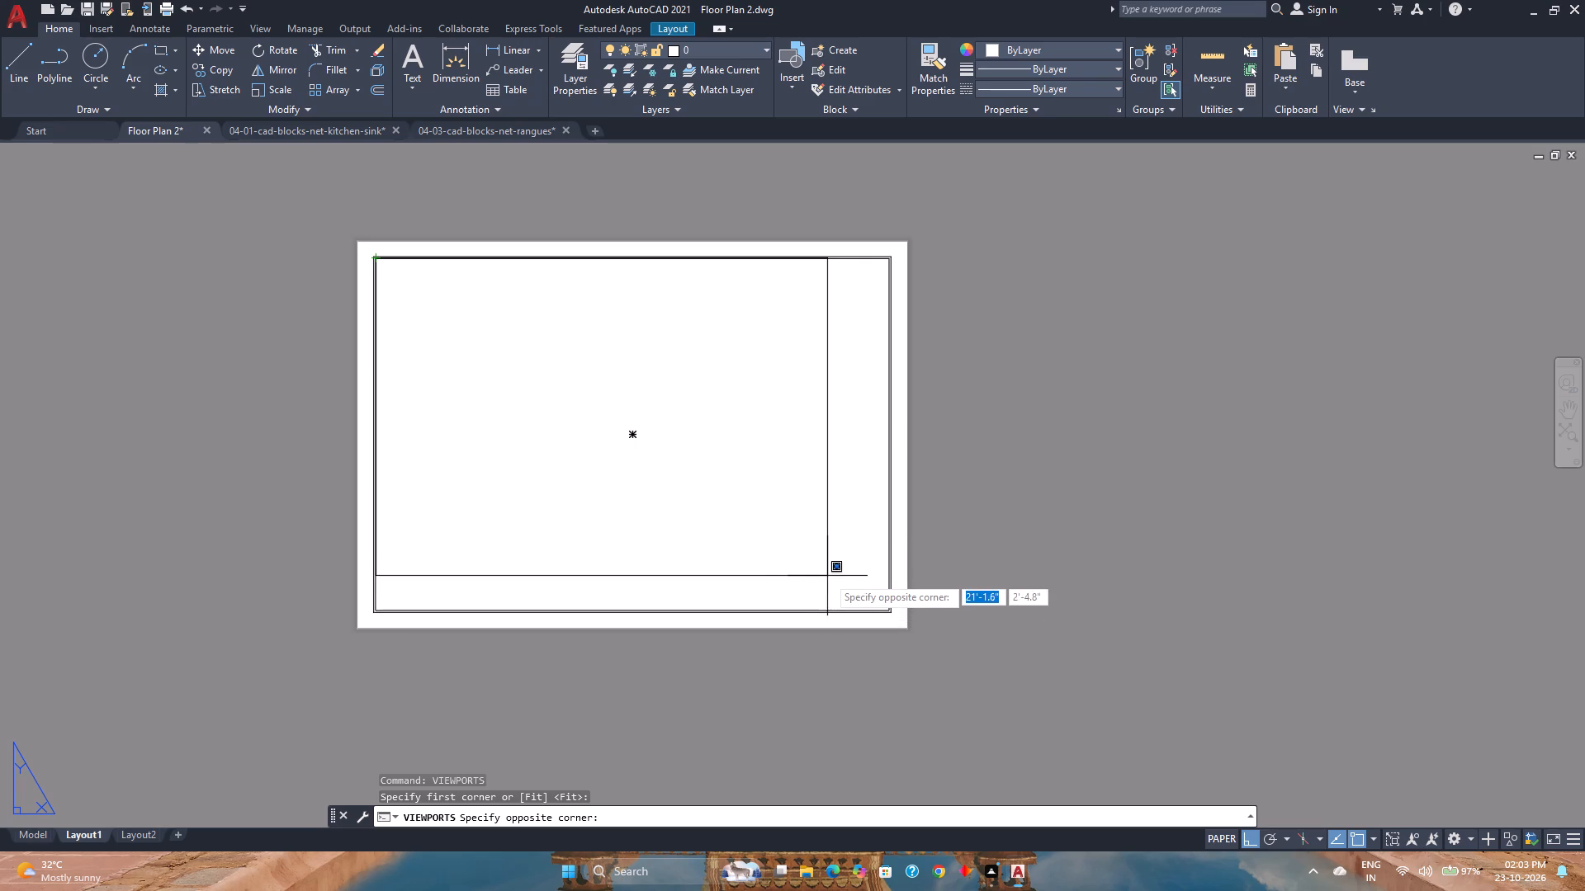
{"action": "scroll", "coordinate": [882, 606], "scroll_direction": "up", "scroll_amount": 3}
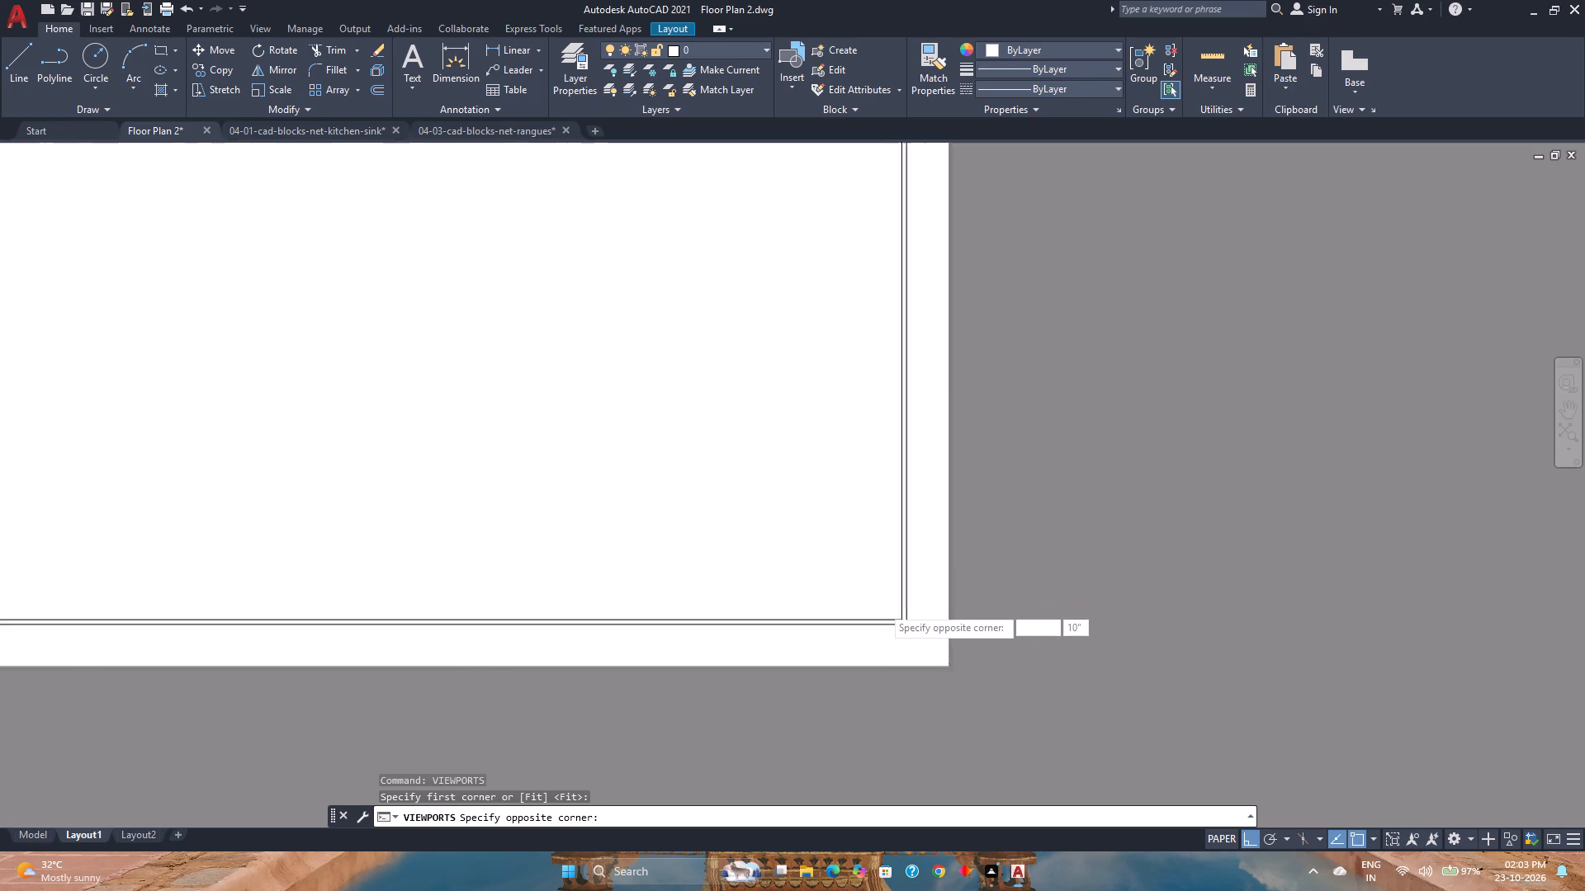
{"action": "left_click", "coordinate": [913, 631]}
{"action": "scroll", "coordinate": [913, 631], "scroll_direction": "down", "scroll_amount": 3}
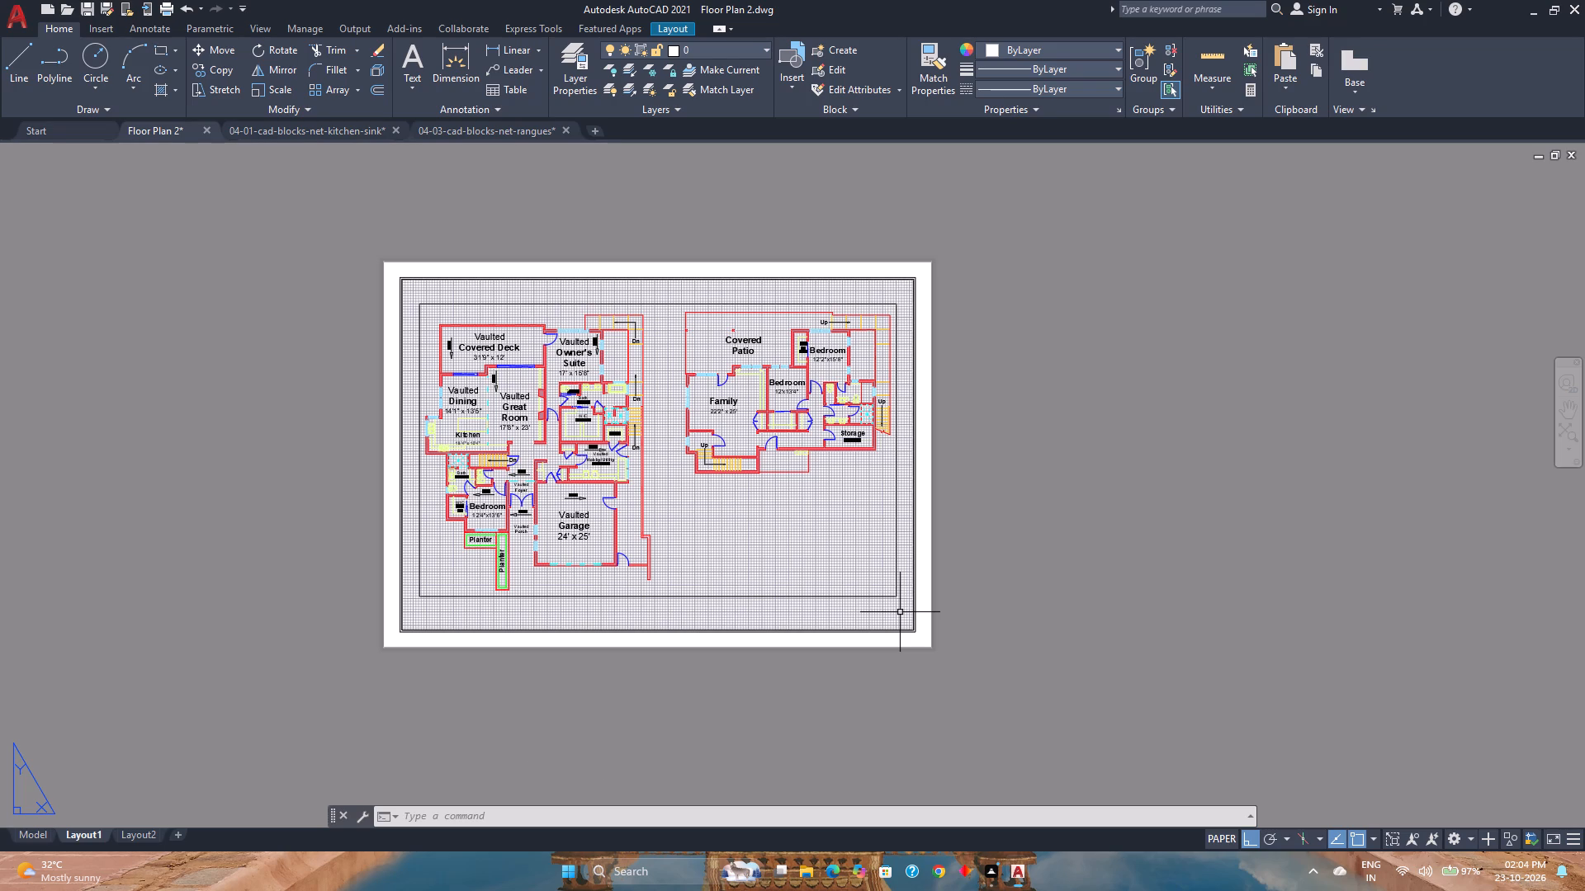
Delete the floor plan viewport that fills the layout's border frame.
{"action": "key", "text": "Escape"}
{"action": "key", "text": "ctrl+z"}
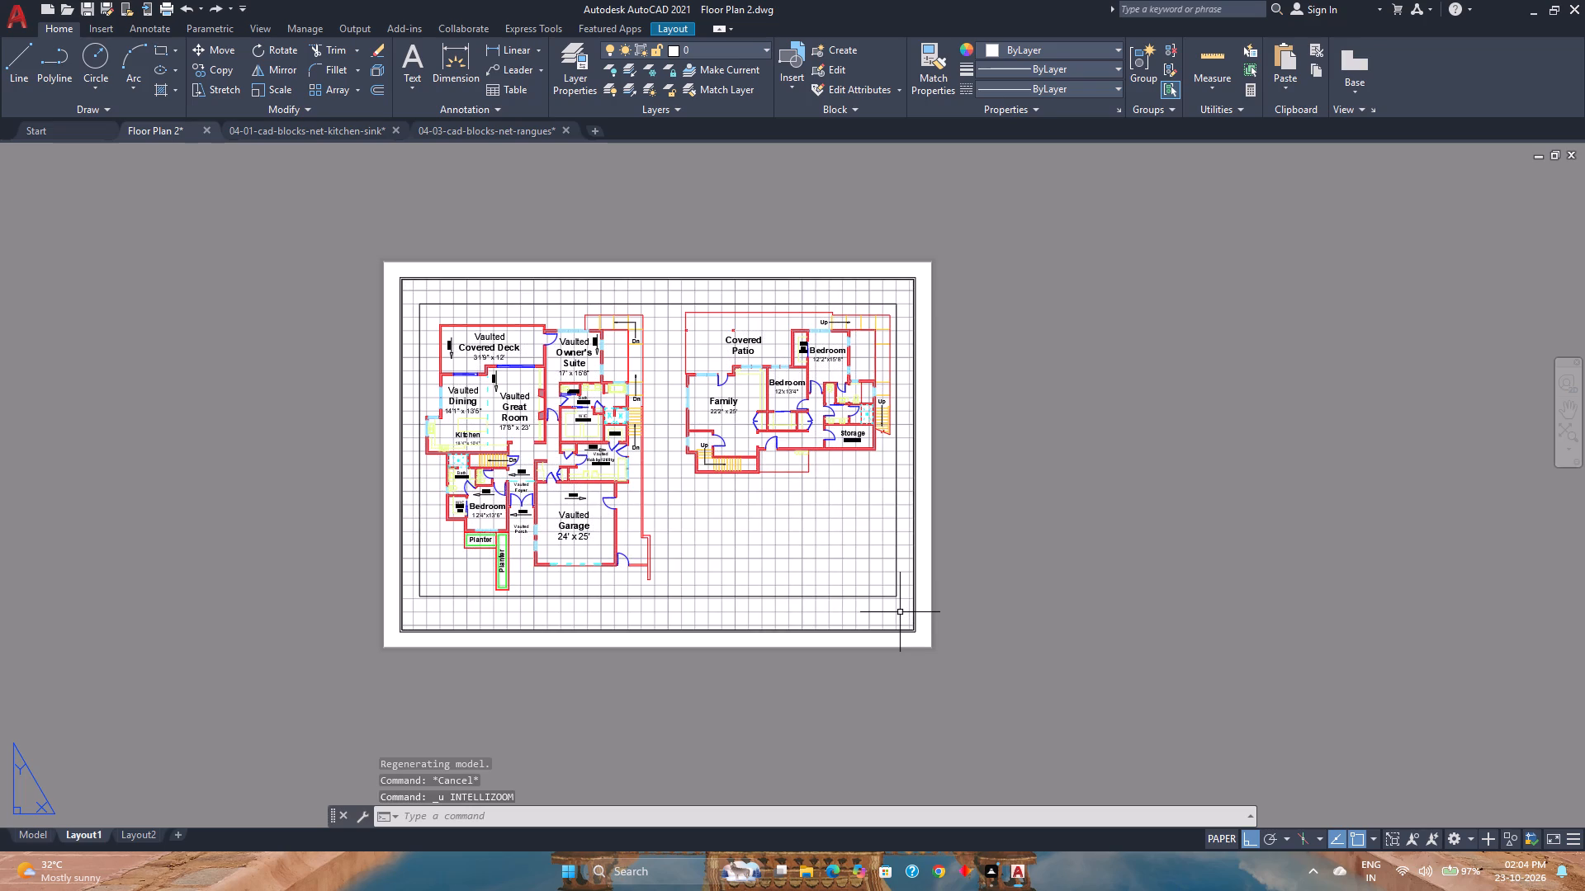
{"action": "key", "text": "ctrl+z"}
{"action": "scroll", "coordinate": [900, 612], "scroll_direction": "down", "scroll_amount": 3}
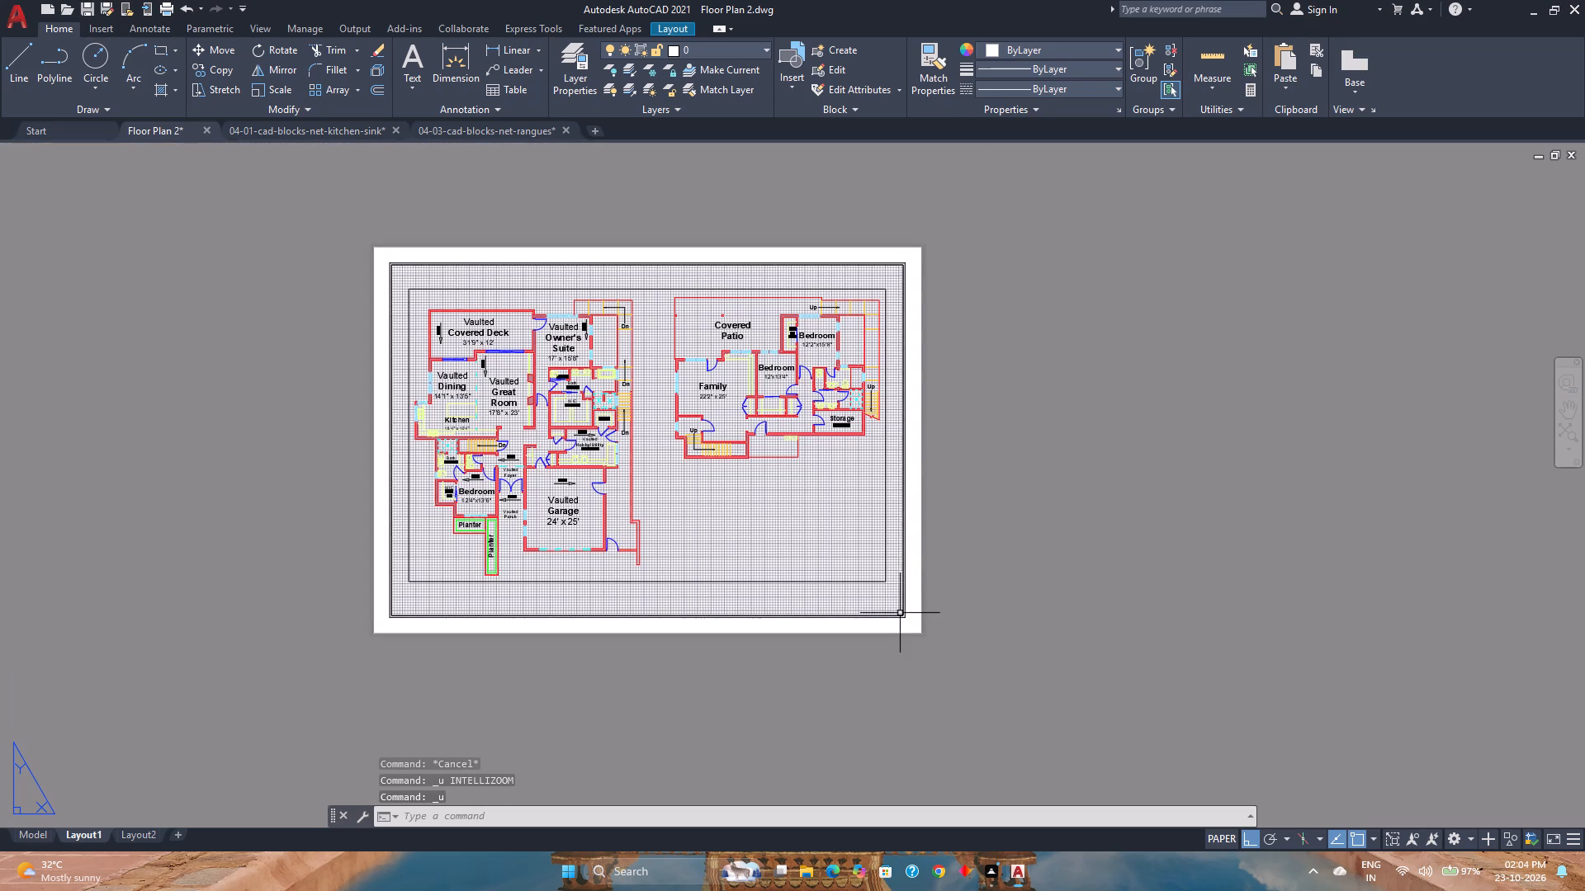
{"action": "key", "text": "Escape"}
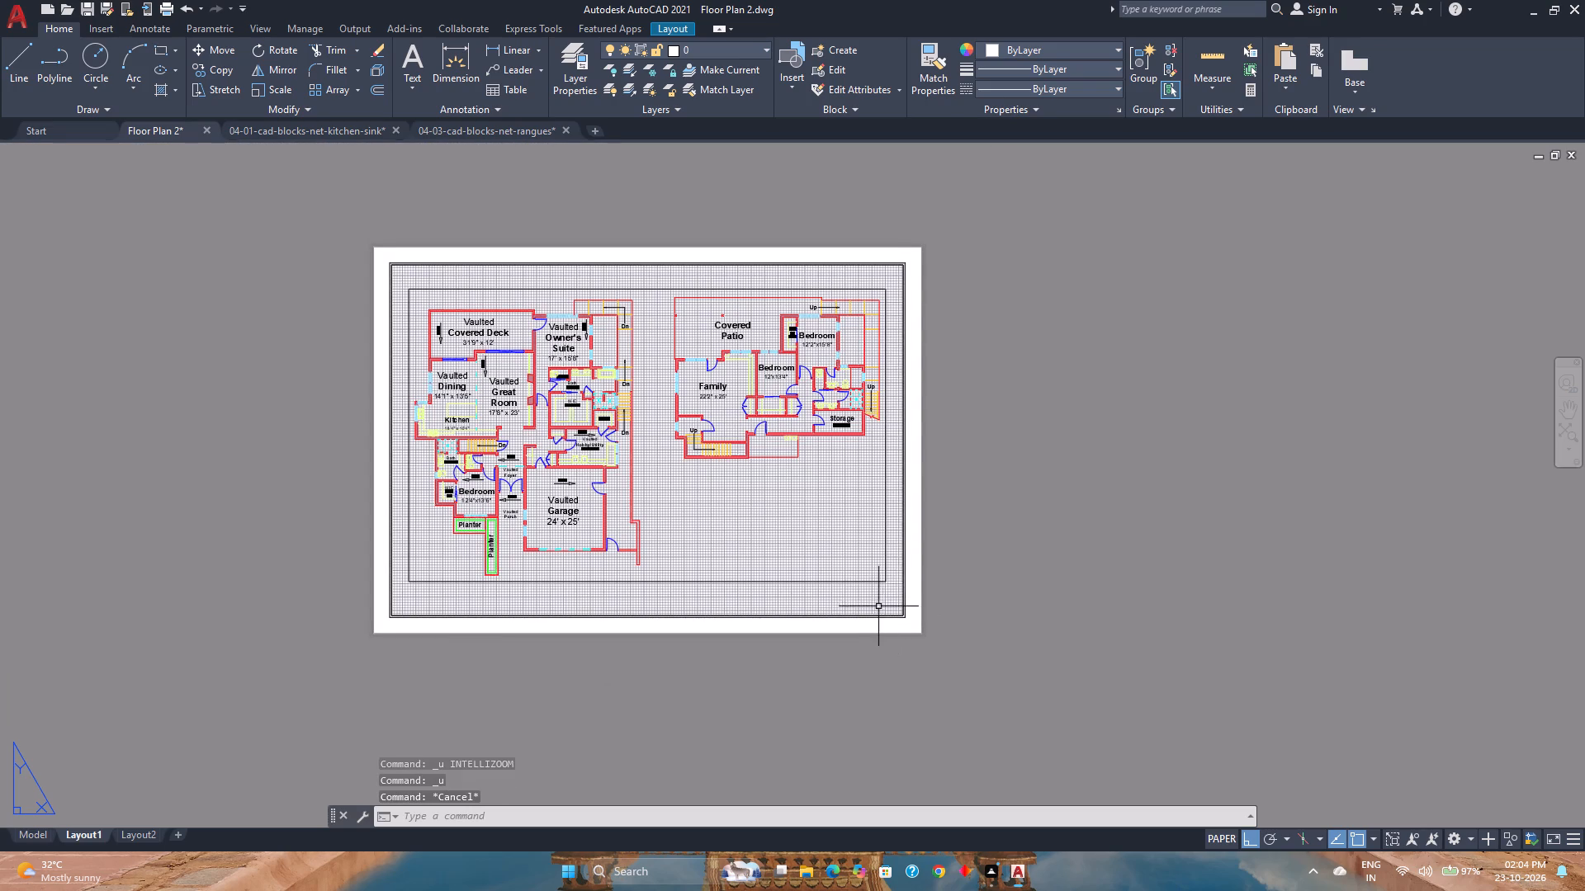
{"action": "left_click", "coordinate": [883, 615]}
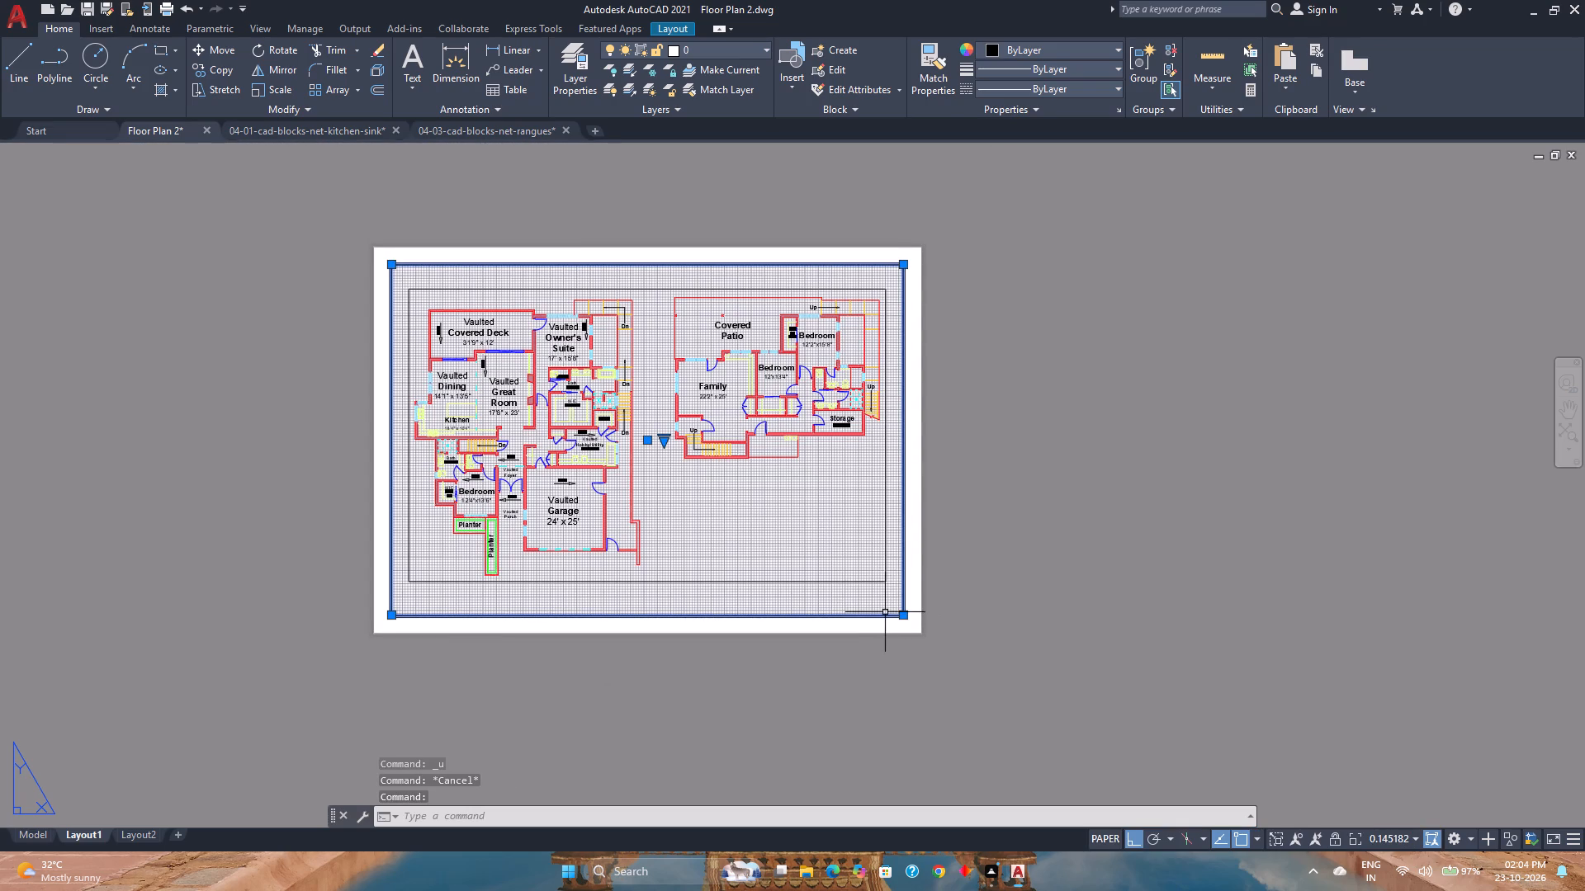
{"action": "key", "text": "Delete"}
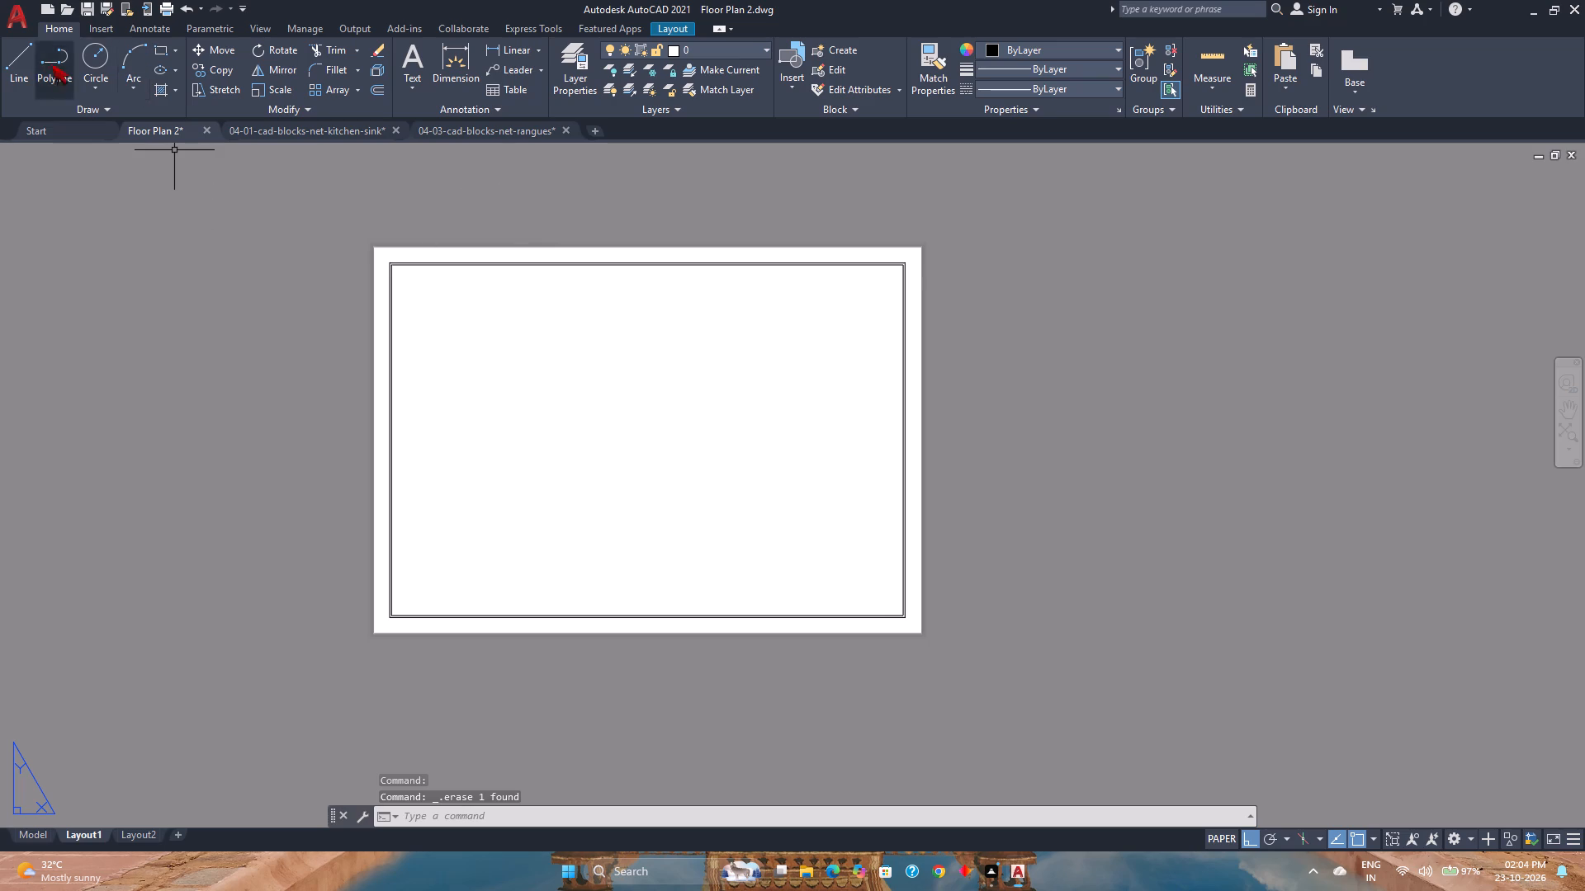
Draw a vertical line down the middle of the layout border, from the inner frame's top midpoint to its bottom midpoint.
{"action": "left_click", "coordinate": [20, 57]}
{"action": "scroll", "coordinate": [637, 298], "scroll_direction": "up", "scroll_amount": 2}
{"action": "scroll", "coordinate": [632, 273], "scroll_direction": "down", "scroll_amount": 1}
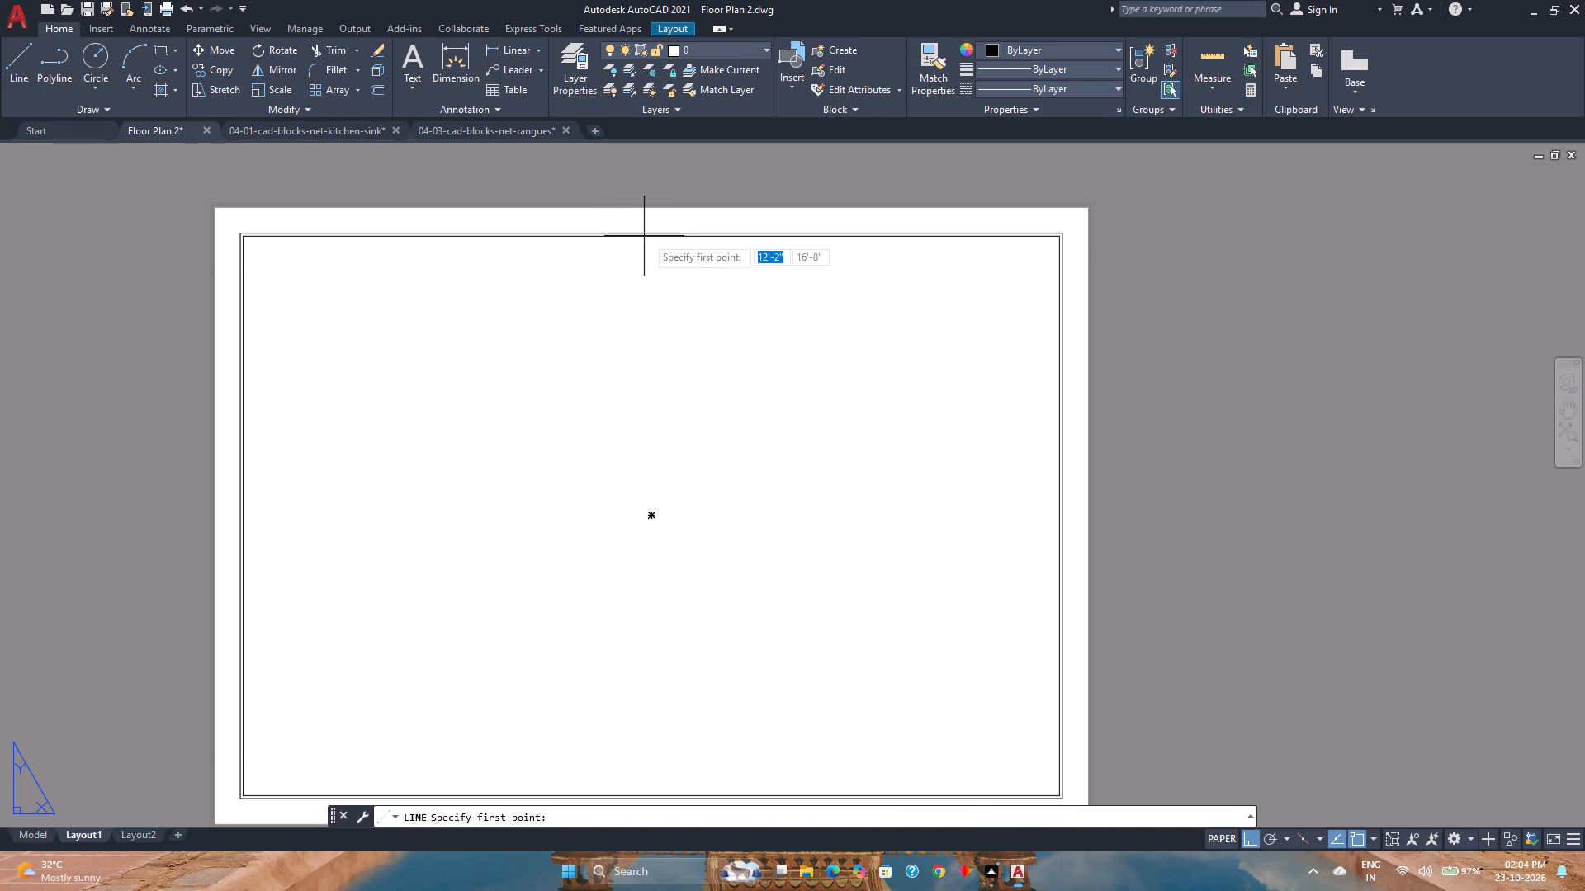
{"action": "left_click", "coordinate": [650, 237]}
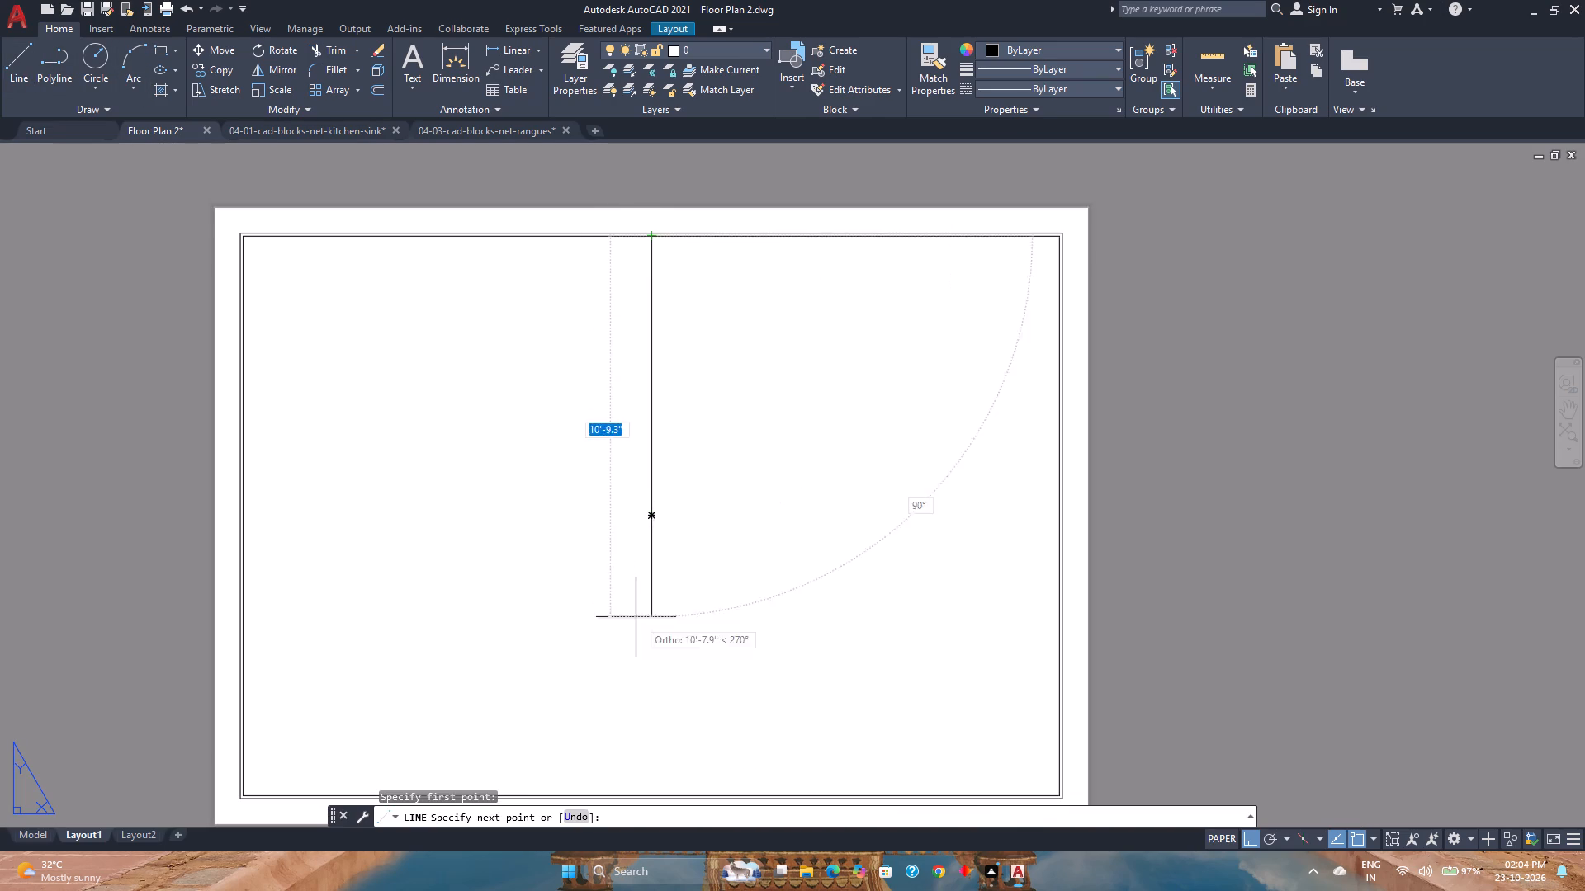
{"action": "middle_click_drag", "start_coordinate": [682, 695], "coordinate": [671, 590]}
{"action": "middle_click", "coordinate": [671, 590]}
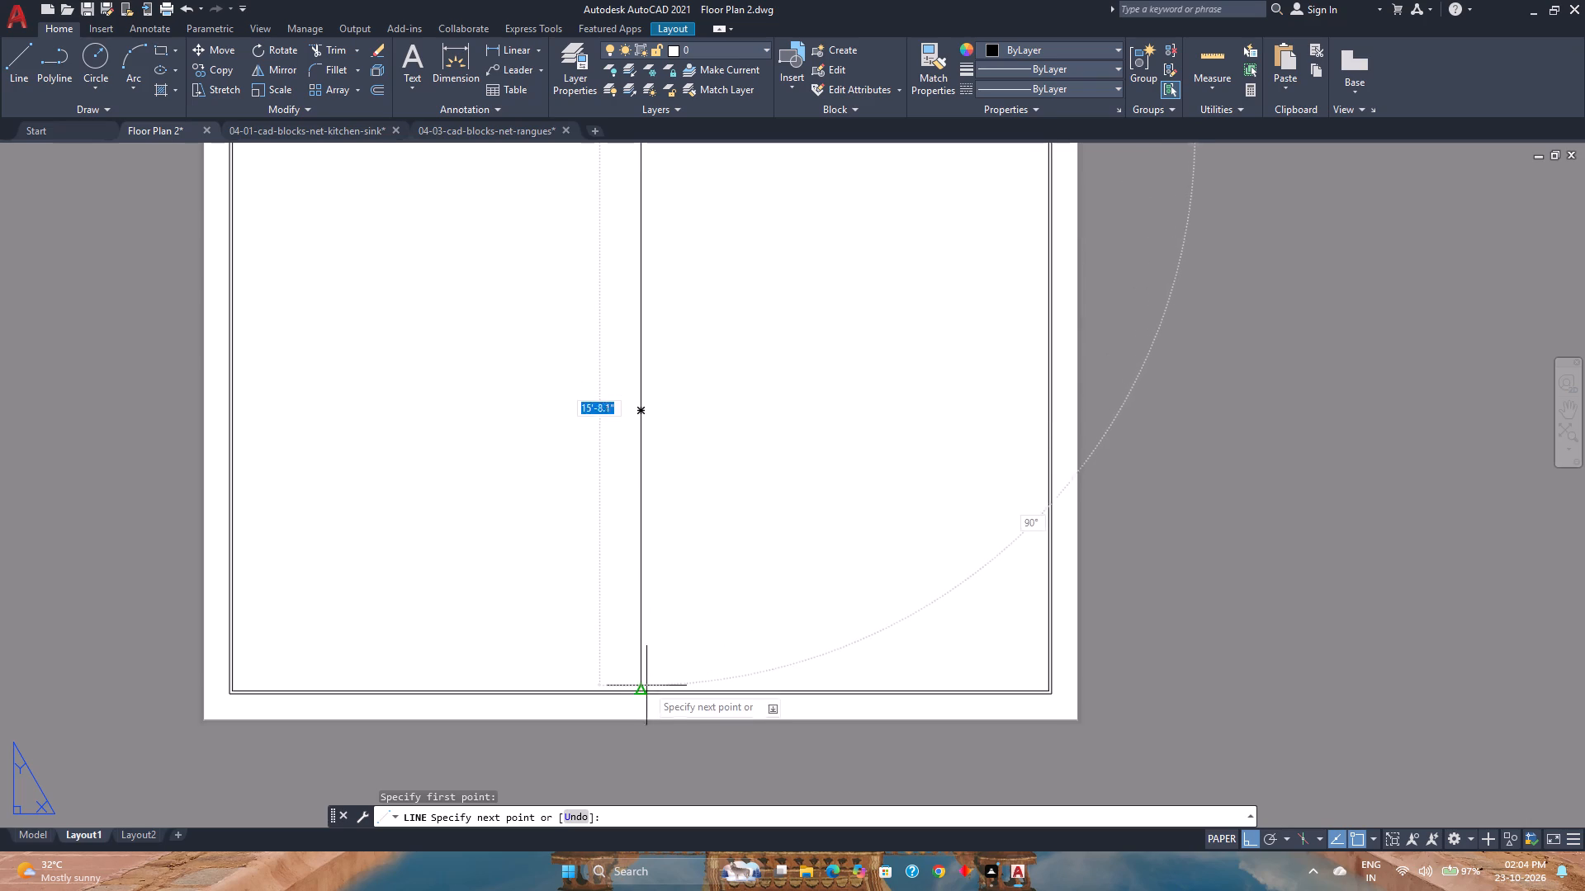
{"action": "left_click", "coordinate": [641, 694]}
{"action": "middle_click_drag", "start_coordinate": [691, 556], "coordinate": [706, 676]}
{"action": "middle_click", "coordinate": [706, 676]}
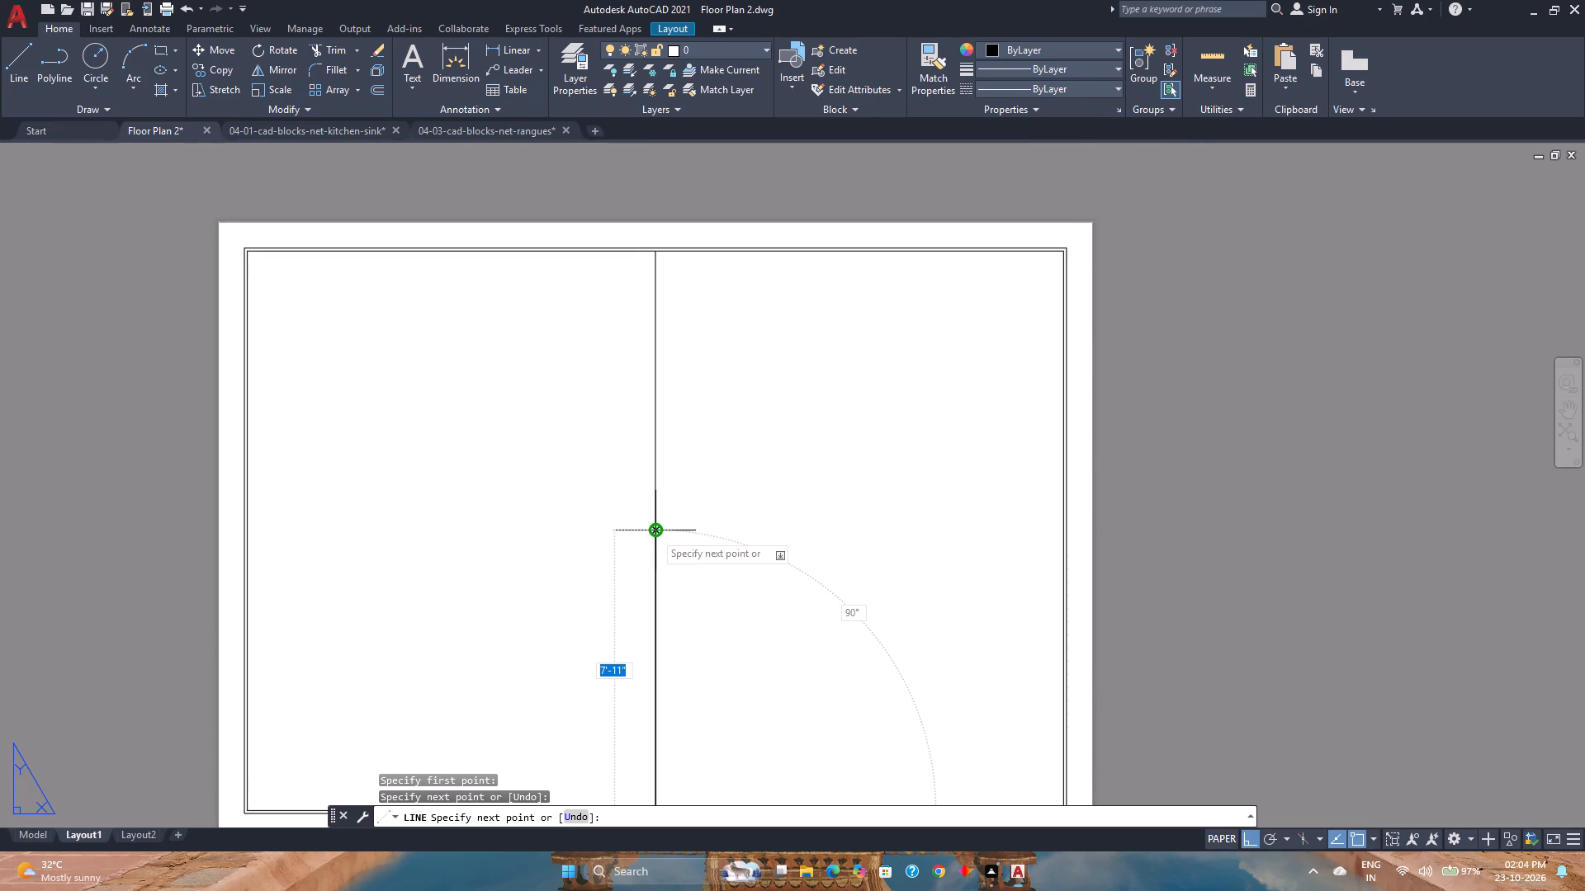
{"action": "key", "text": "Escape"}
Offset the vertical centre line 0.5" to both sides.
{"action": "left_click", "coordinate": [375, 92]}
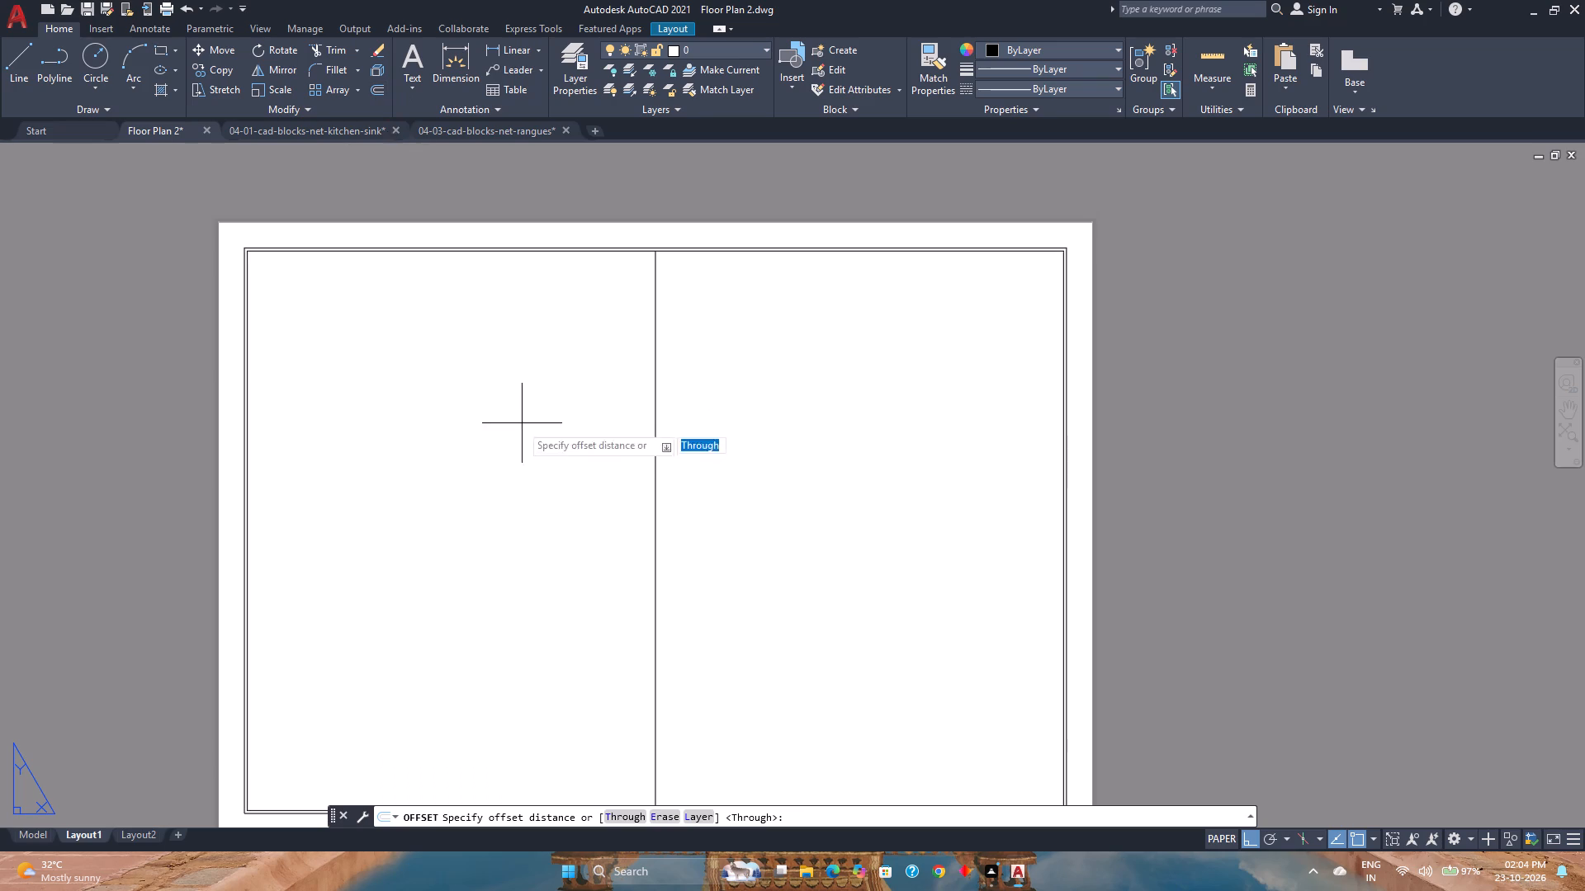
{"action": "type", "text": "0."}
{"action": "key", "text": "5"}
{"action": "key", "text": "Return"}
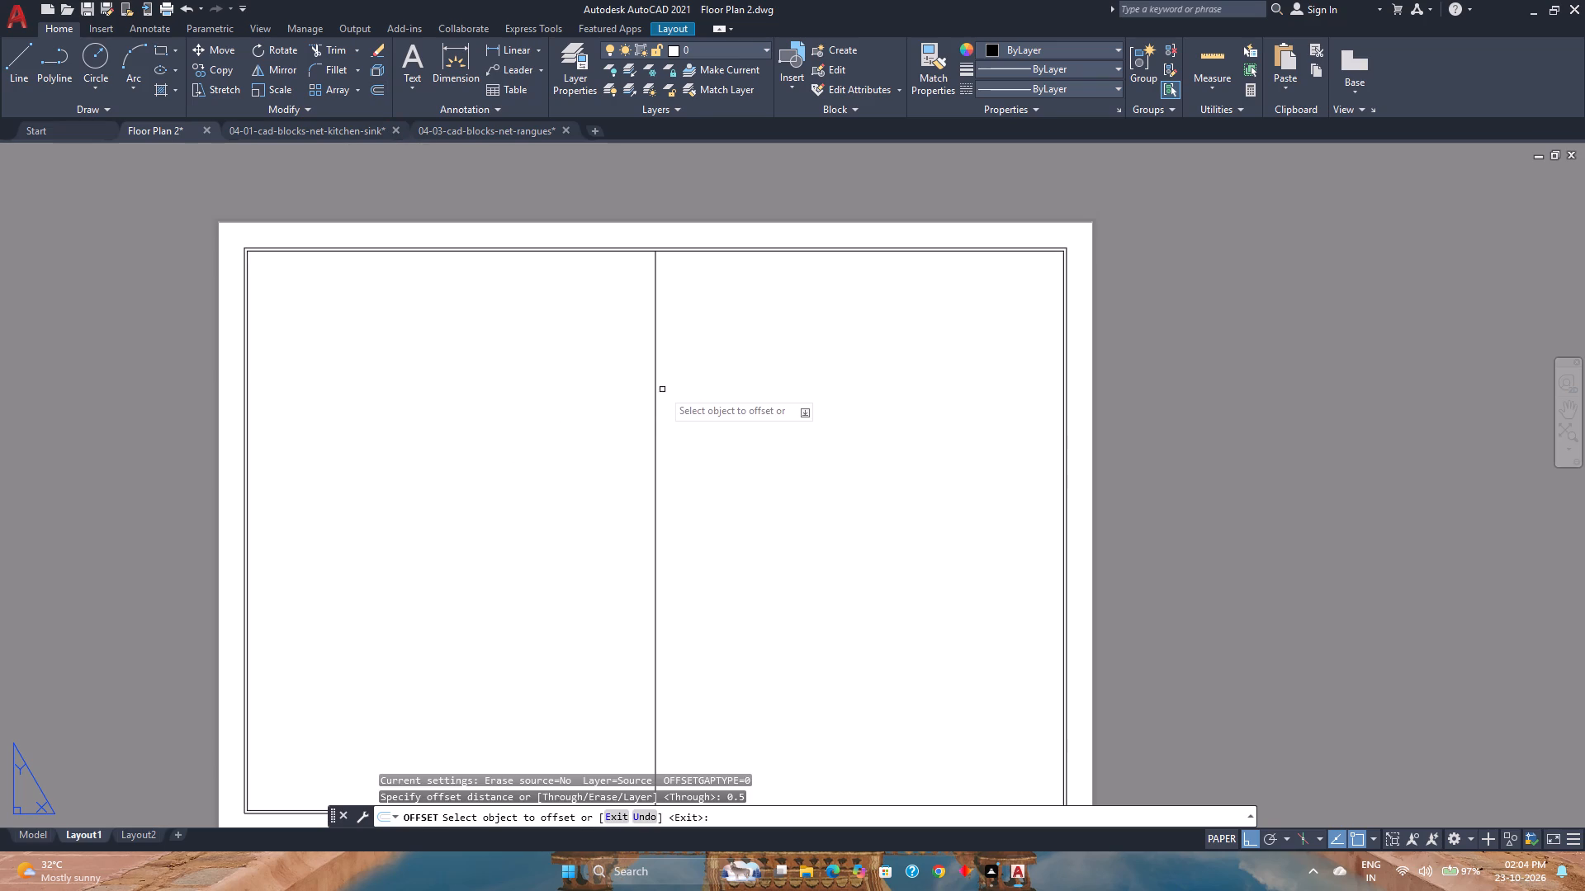
{"action": "left_click", "coordinate": [655, 398]}
{"action": "left_click", "coordinate": [552, 407]}
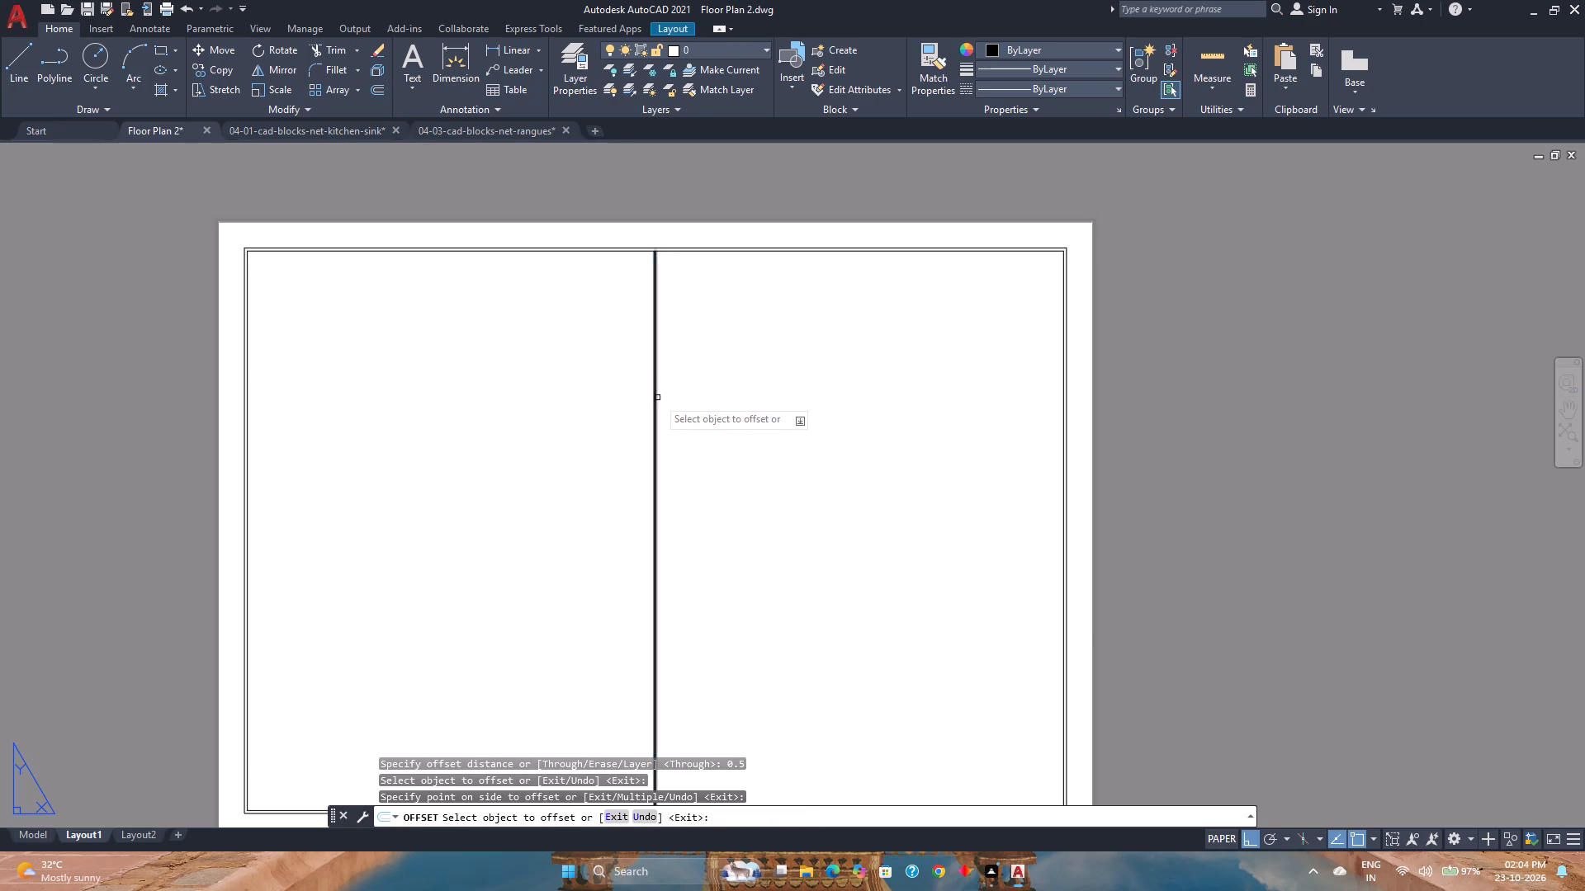
{"action": "scroll", "coordinate": [657, 398], "scroll_direction": "up", "scroll_amount": 2}
{"action": "left_click", "coordinate": [652, 392]}
{"action": "left_click", "coordinate": [721, 385]}
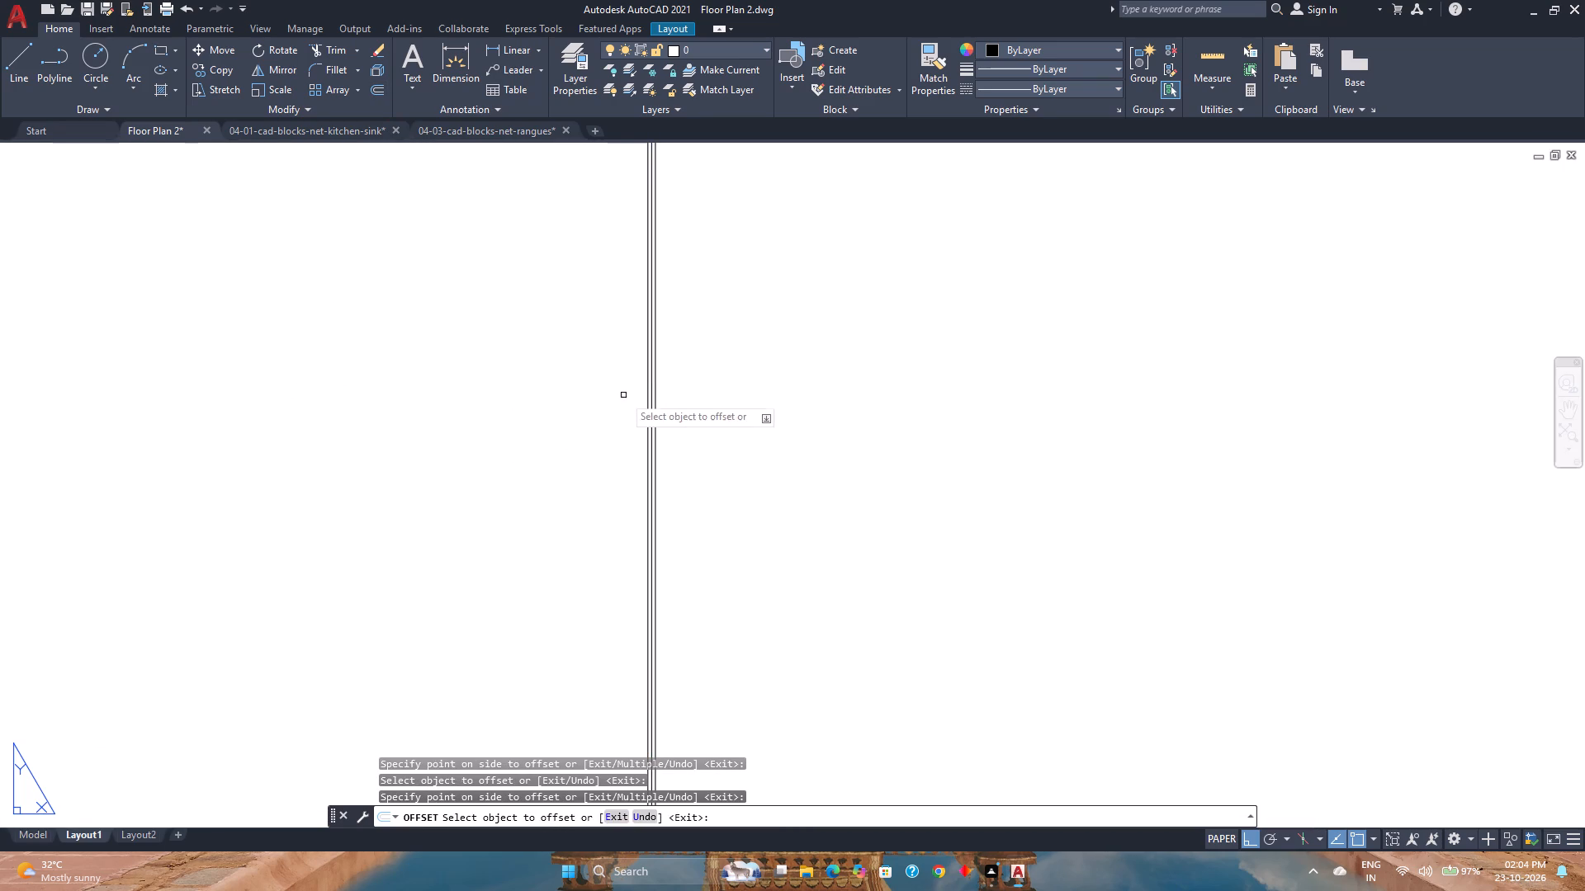
{"action": "key", "text": "Escape"}
Delete the original centre line between the two offset vertical lines.
{"action": "scroll", "coordinate": [654, 380], "scroll_direction": "up", "scroll_amount": 3}
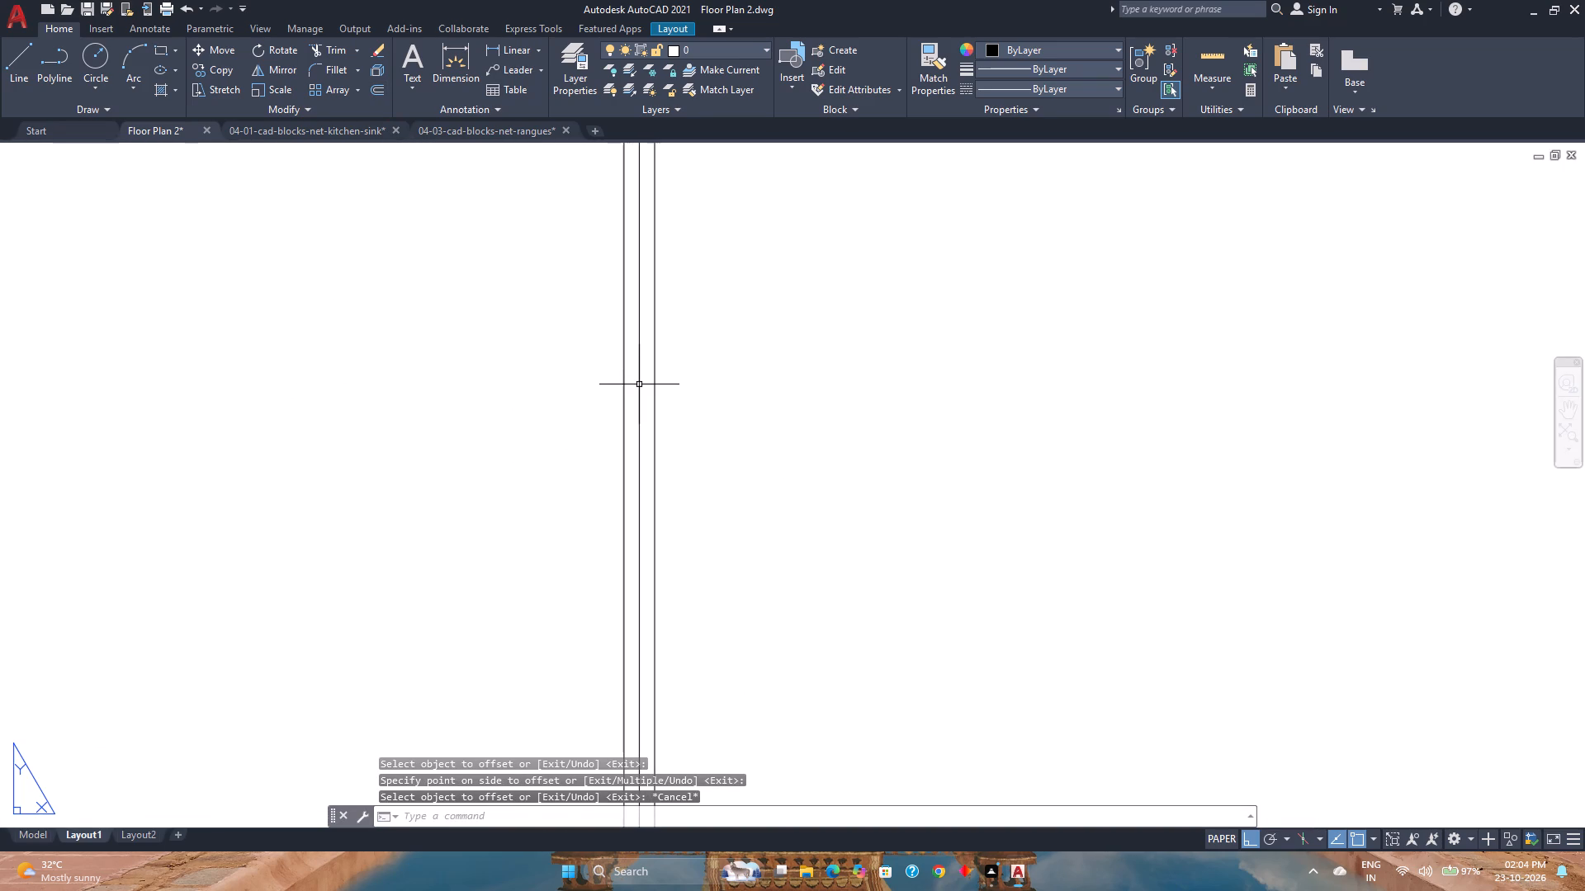
{"action": "left_click", "coordinate": [639, 384]}
{"action": "key", "text": "Delete"}
Trim the inner frame's bottom and top edges between the two vertical divider lines.
{"action": "scroll", "coordinate": [639, 383], "scroll_direction": "down", "scroll_amount": 9}
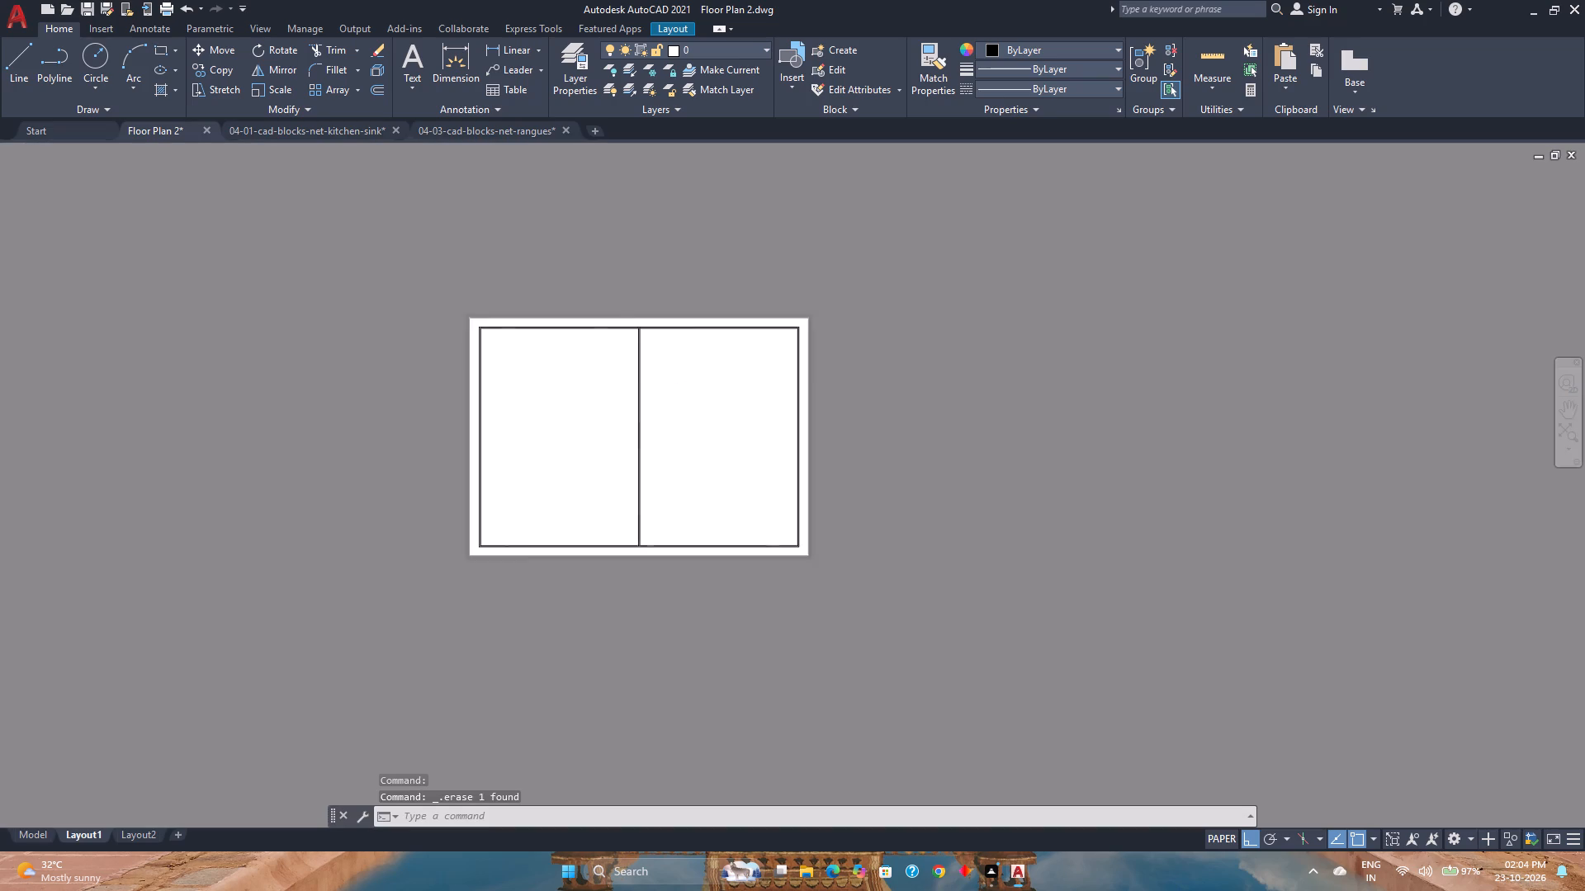
{"action": "scroll", "coordinate": [636, 480], "scroll_direction": "up", "scroll_amount": 11}
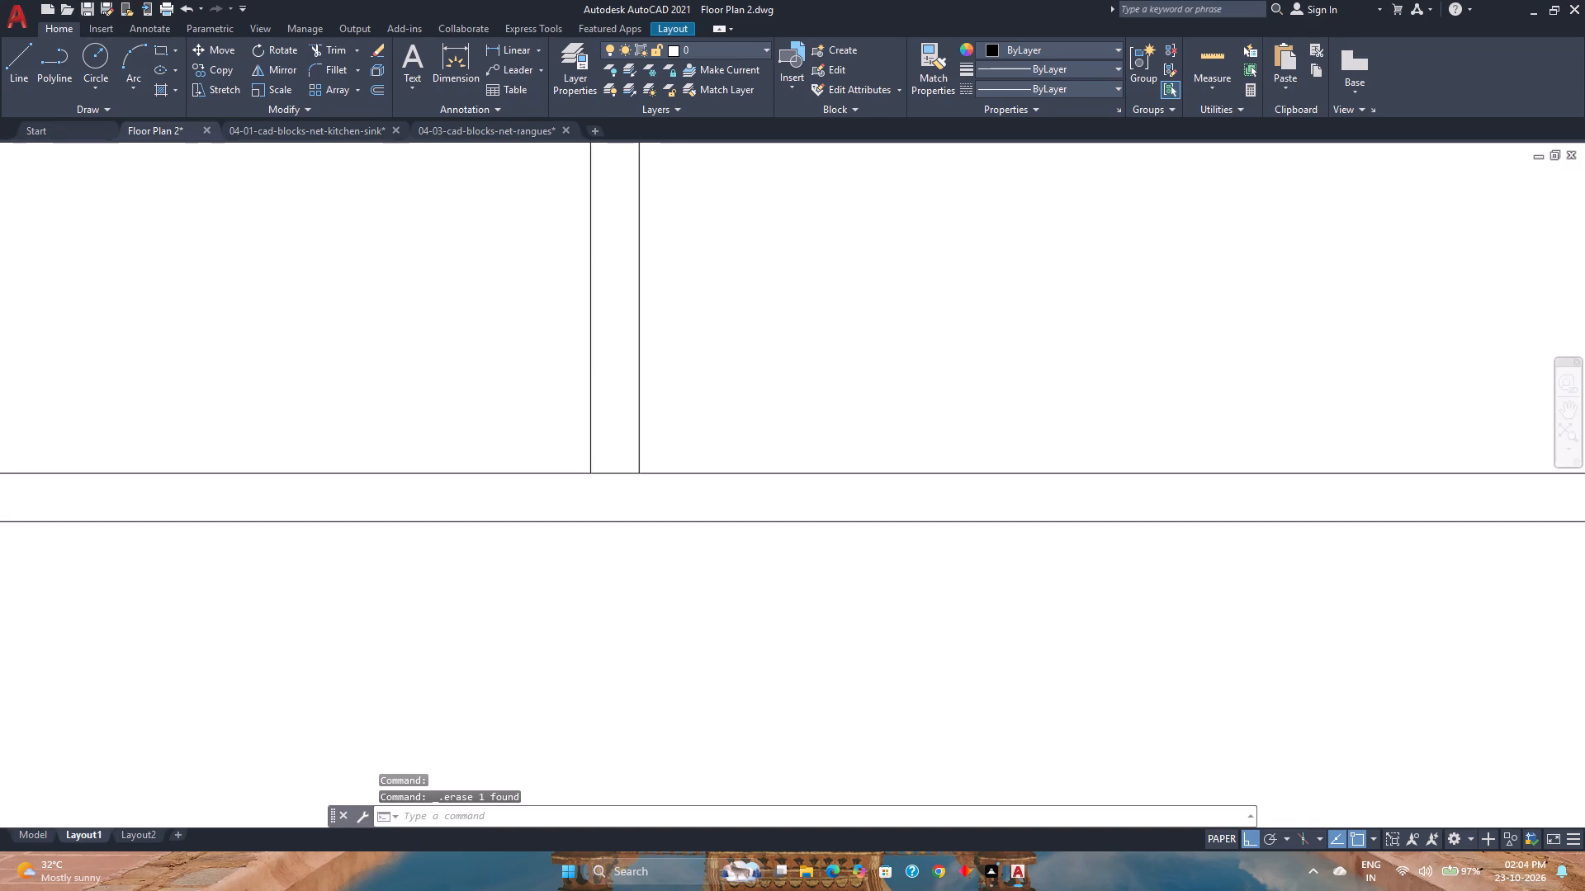
{"action": "type", "text": "TR"}
{"action": "key", "text": "Return"}
{"action": "left_click", "coordinate": [594, 440]}
{"action": "left_click", "coordinate": [598, 492]}
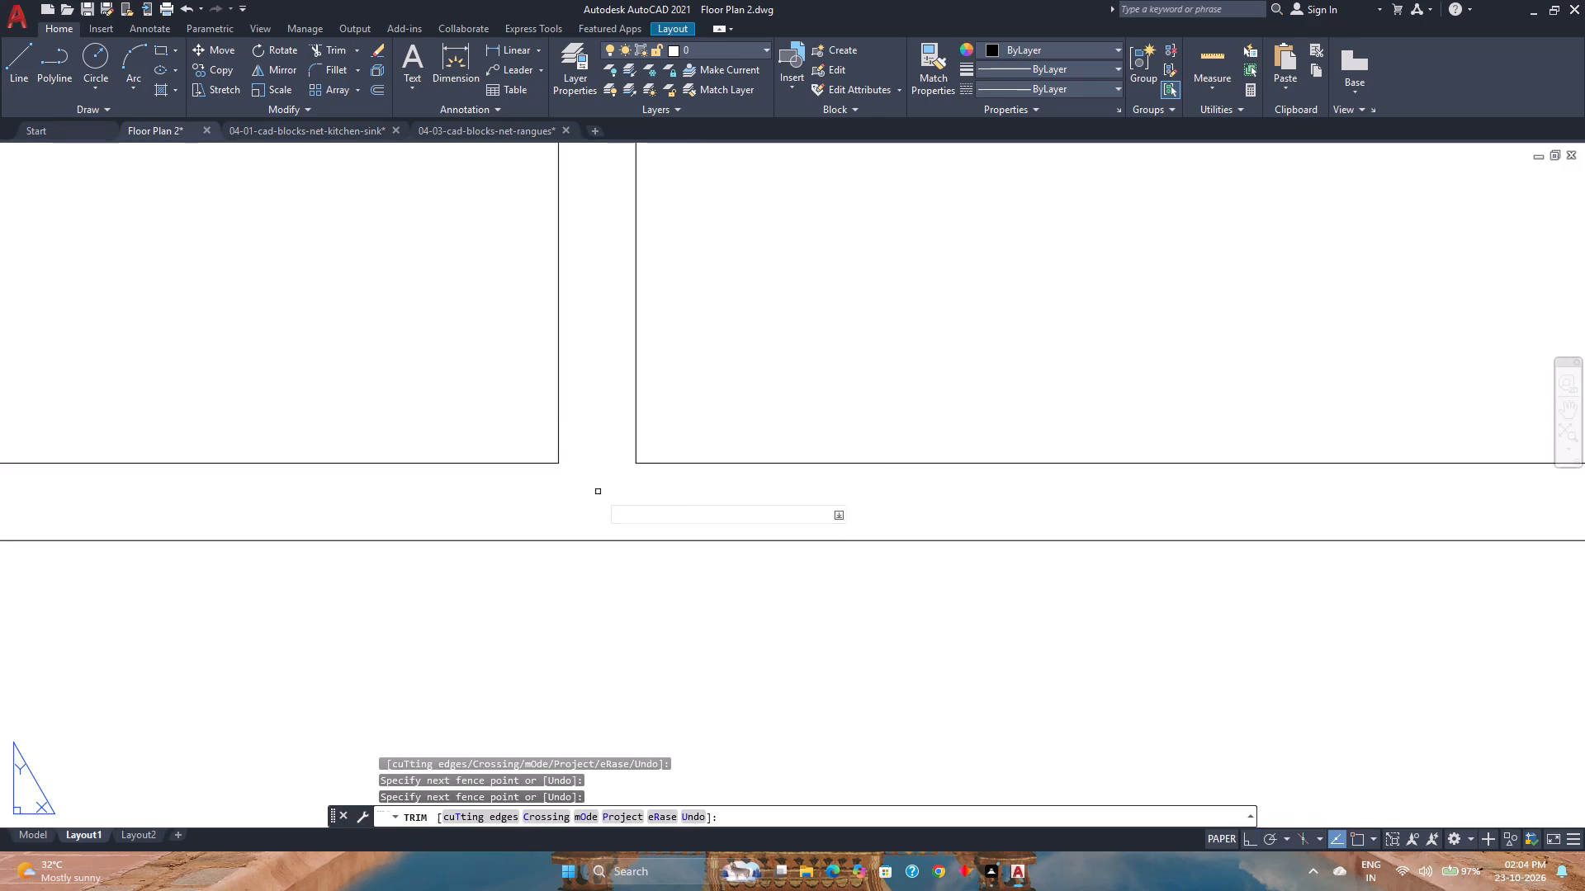
{"action": "scroll", "coordinate": [598, 492], "scroll_direction": "down", "scroll_amount": 9}
{"action": "middle_click_drag", "start_coordinate": [631, 320], "coordinate": [667, 647]}
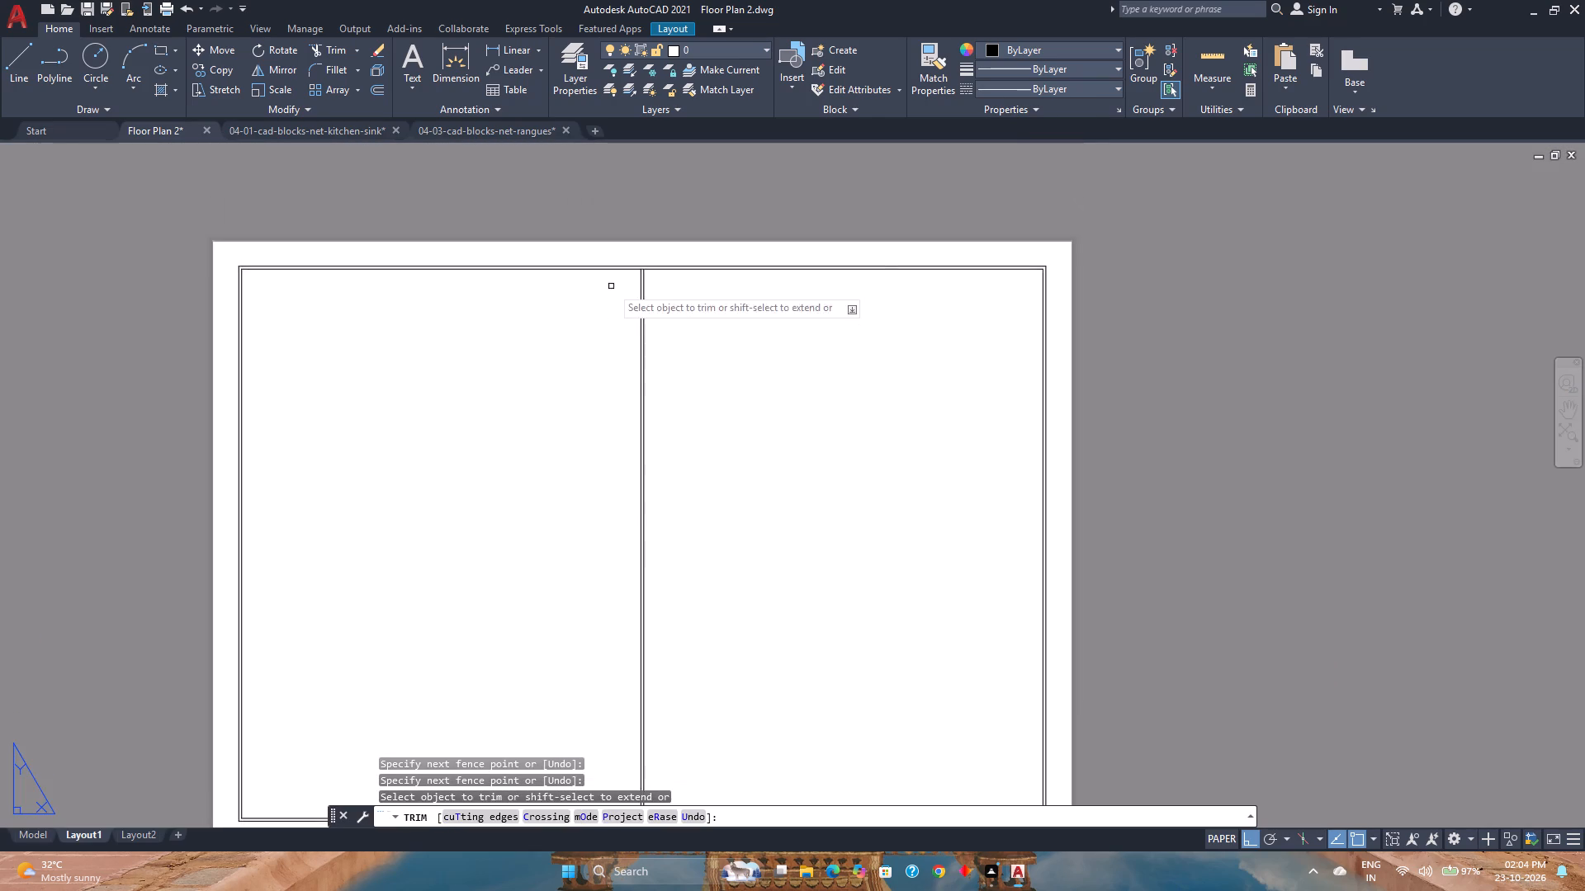
{"action": "scroll", "coordinate": [643, 252], "scroll_direction": "up", "scroll_amount": 5}
{"action": "left_click", "coordinate": [628, 374]}
{"action": "left_click", "coordinate": [619, 406]}
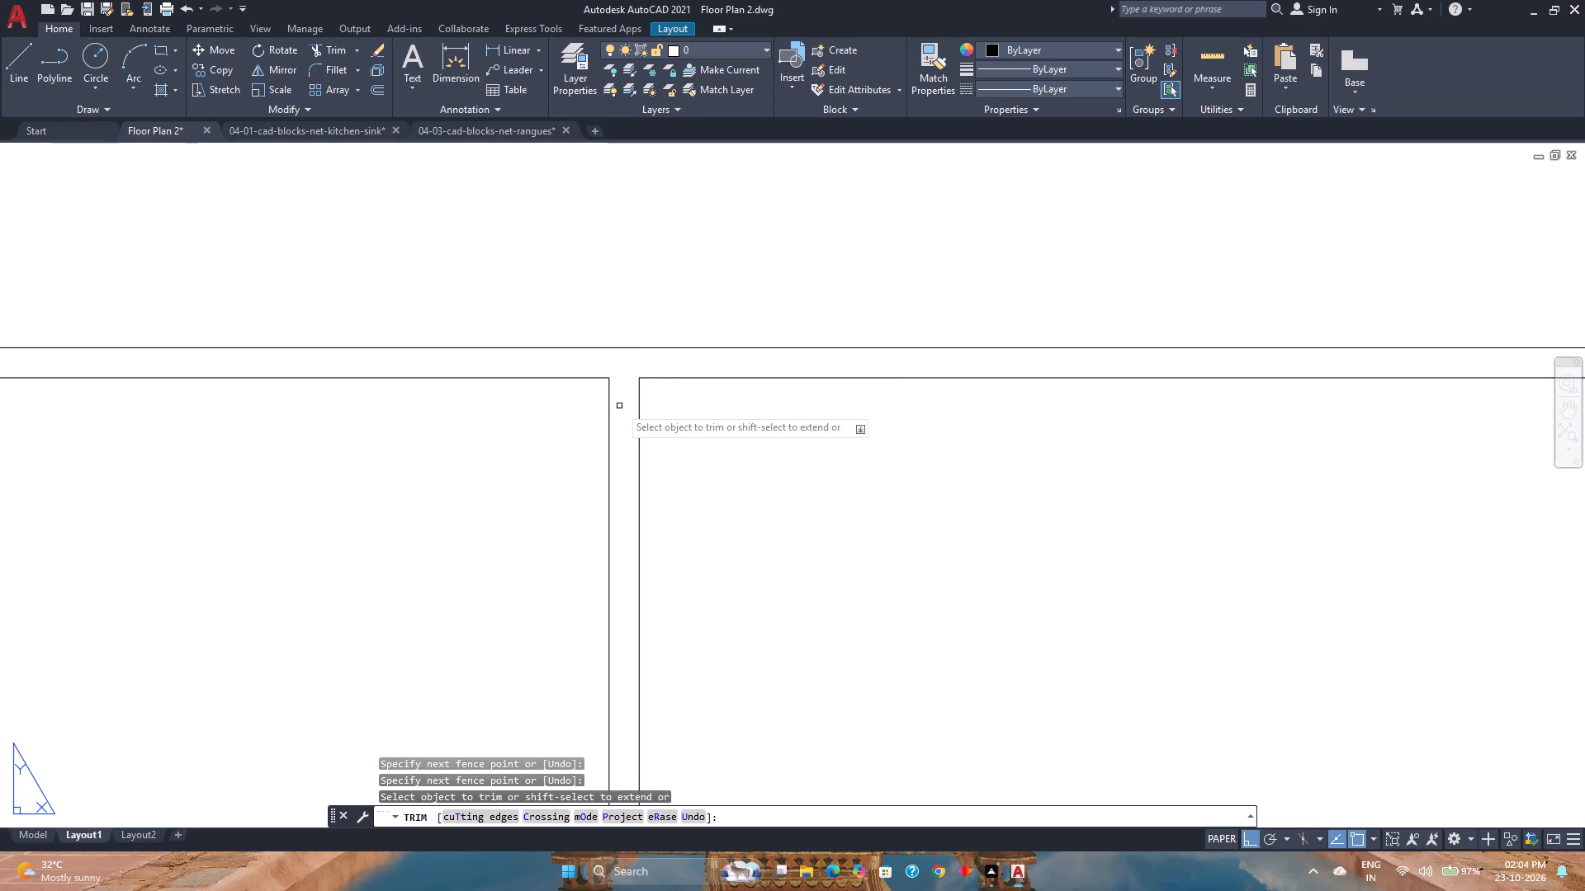
{"action": "scroll", "coordinate": [619, 406], "scroll_direction": "down", "scroll_amount": 8}
{"action": "middle_click_drag", "start_coordinate": [667, 493], "coordinate": [637, 470]}
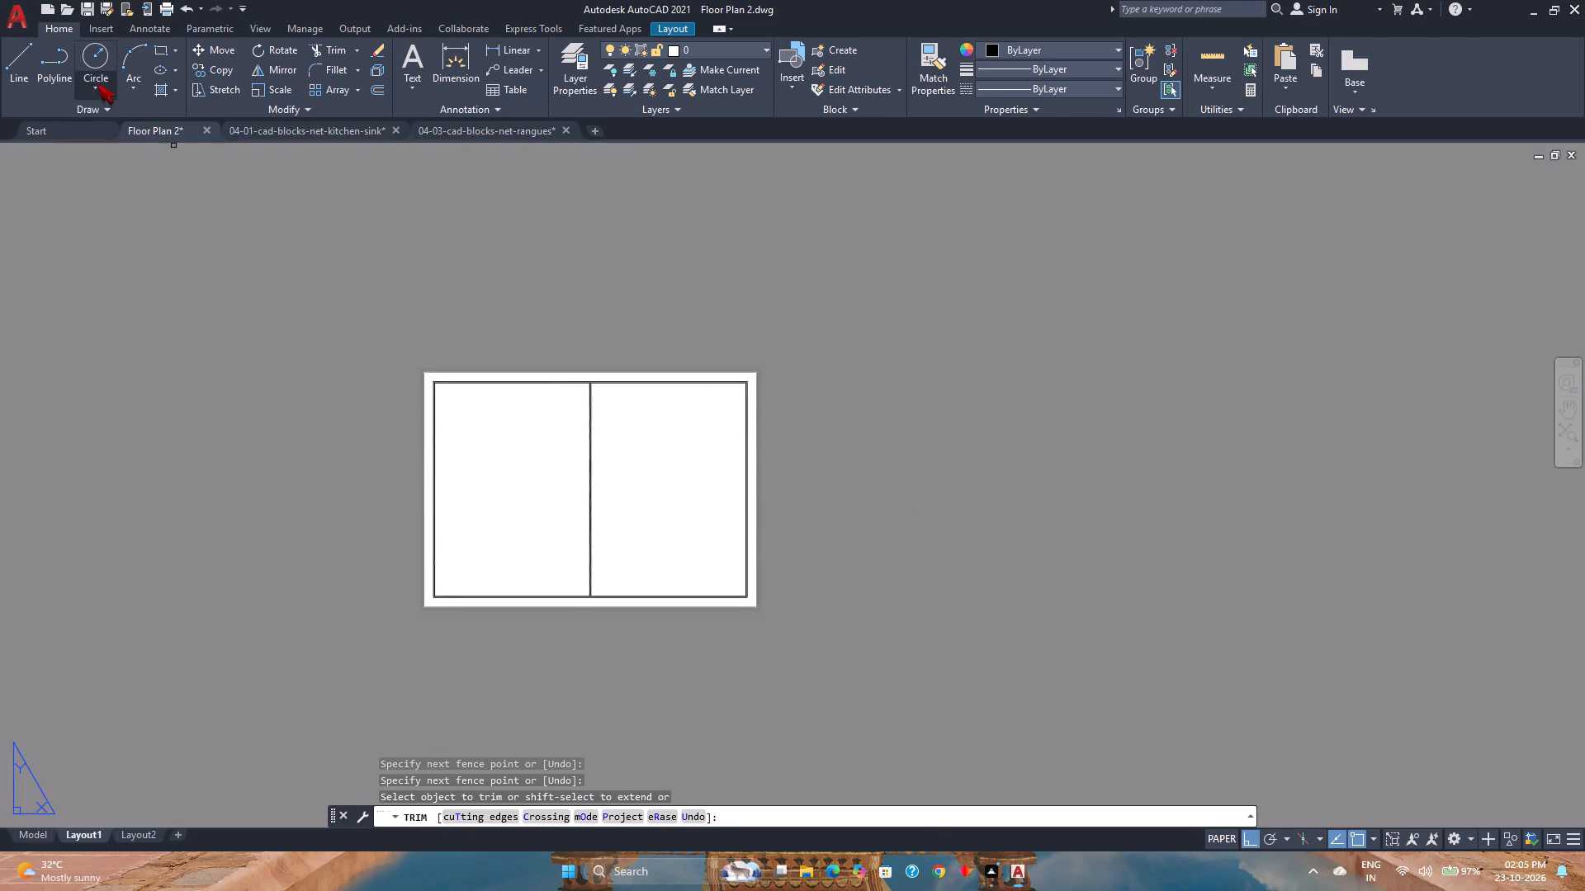
Draw a horizontal line across the right half of the layout, from the divider's midpoint to the inner frame's right edge.
{"action": "left_click", "coordinate": [17, 59]}
{"action": "scroll", "coordinate": [613, 498], "scroll_direction": "up", "scroll_amount": 3}
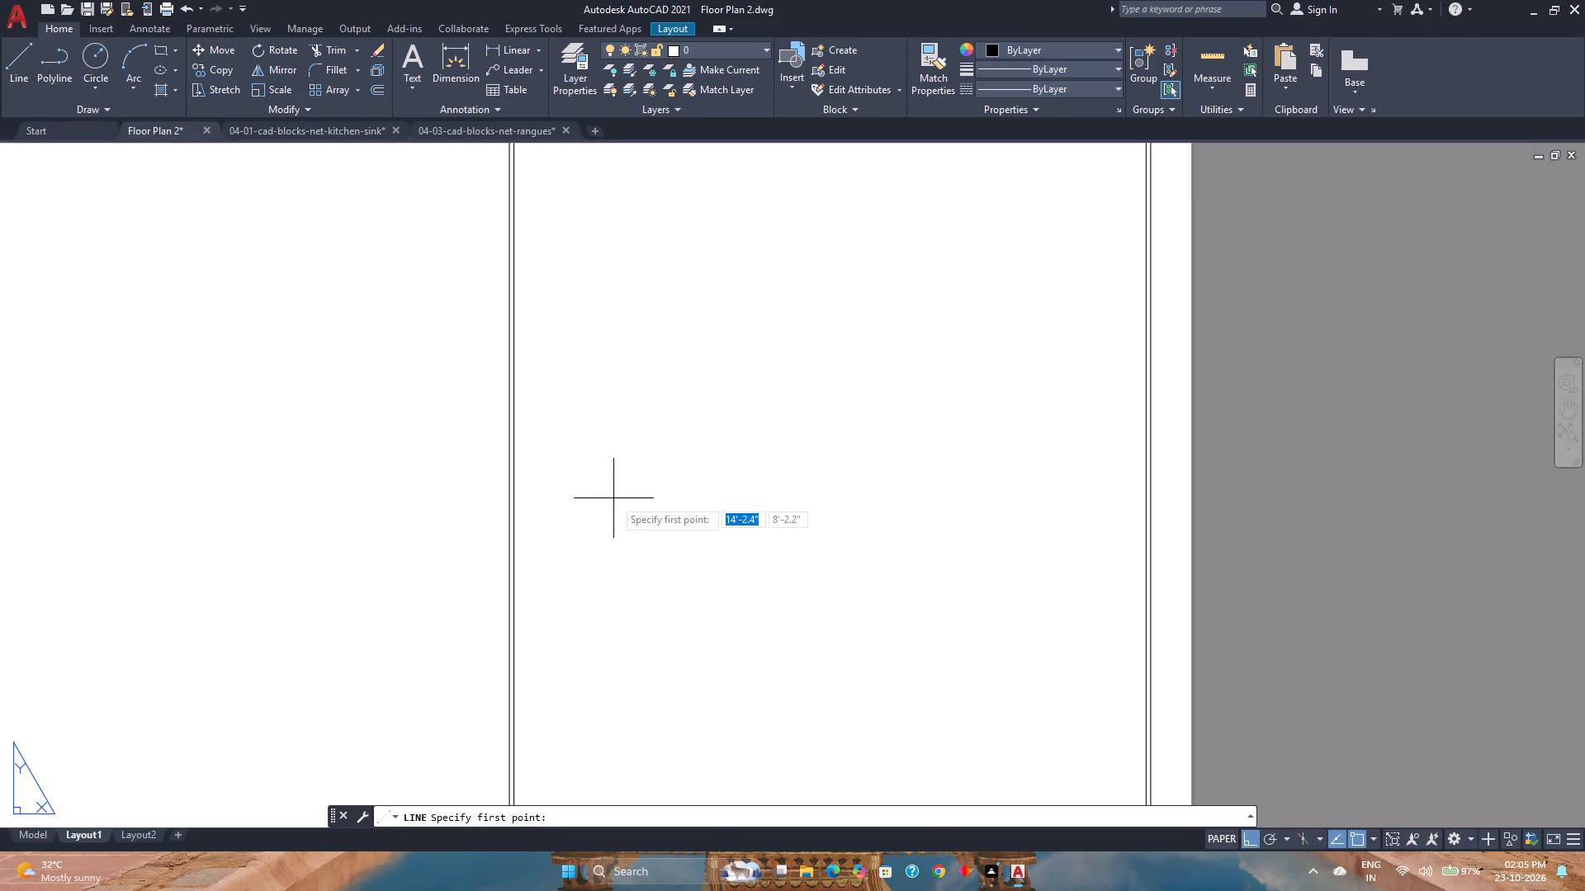
{"action": "scroll", "coordinate": [587, 504], "scroll_direction": "down", "scroll_amount": 1}
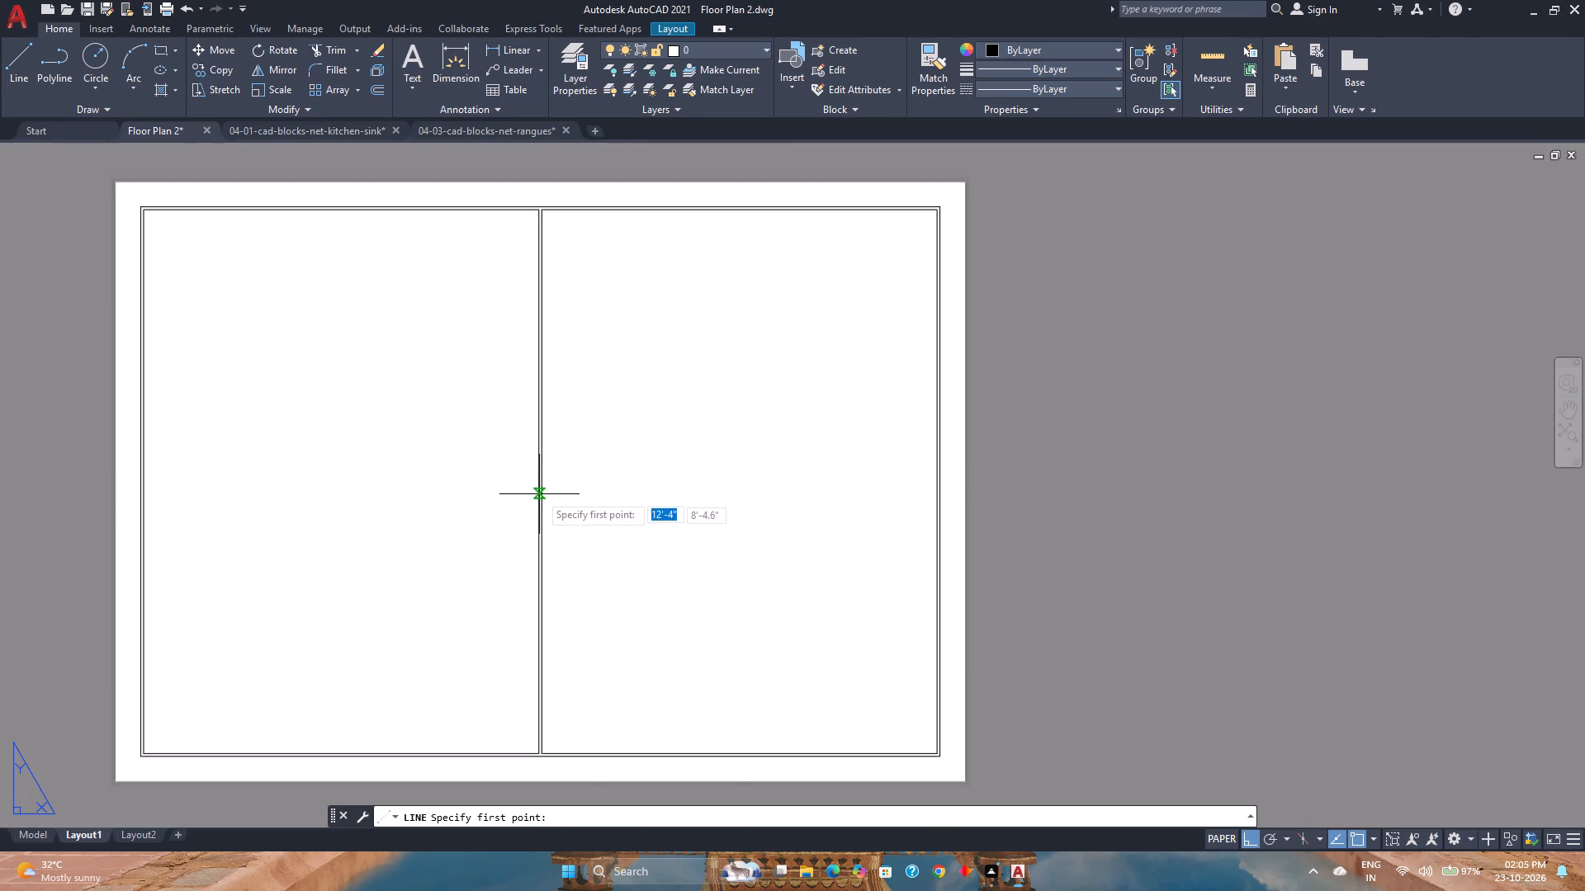
{"action": "left_click", "coordinate": [544, 486]}
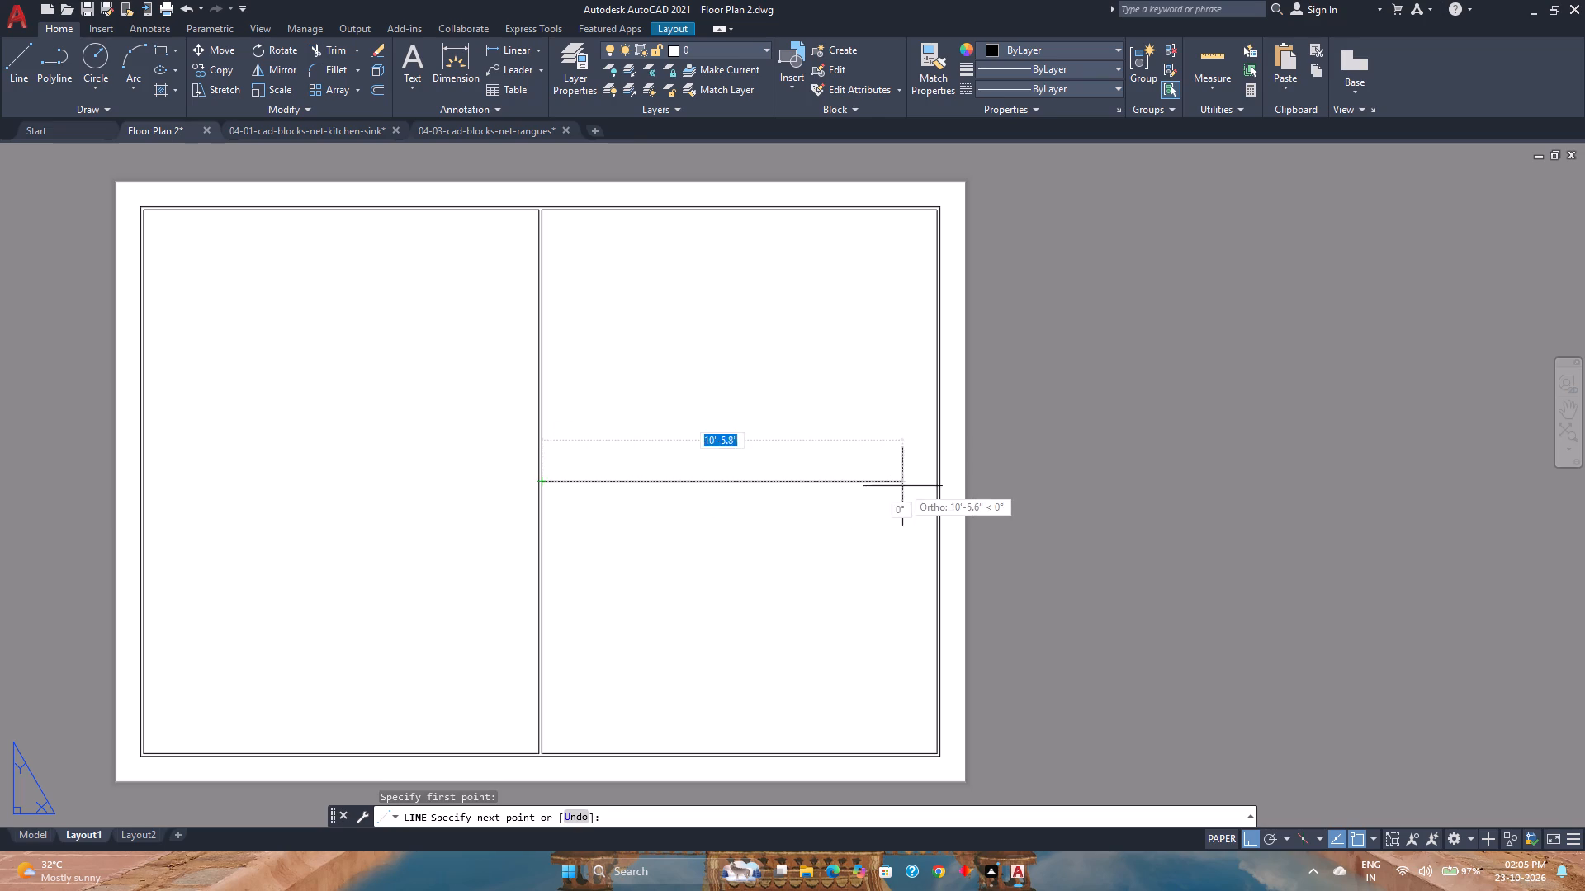
{"action": "left_click", "coordinate": [933, 480]}
{"action": "key", "text": "Escape"}
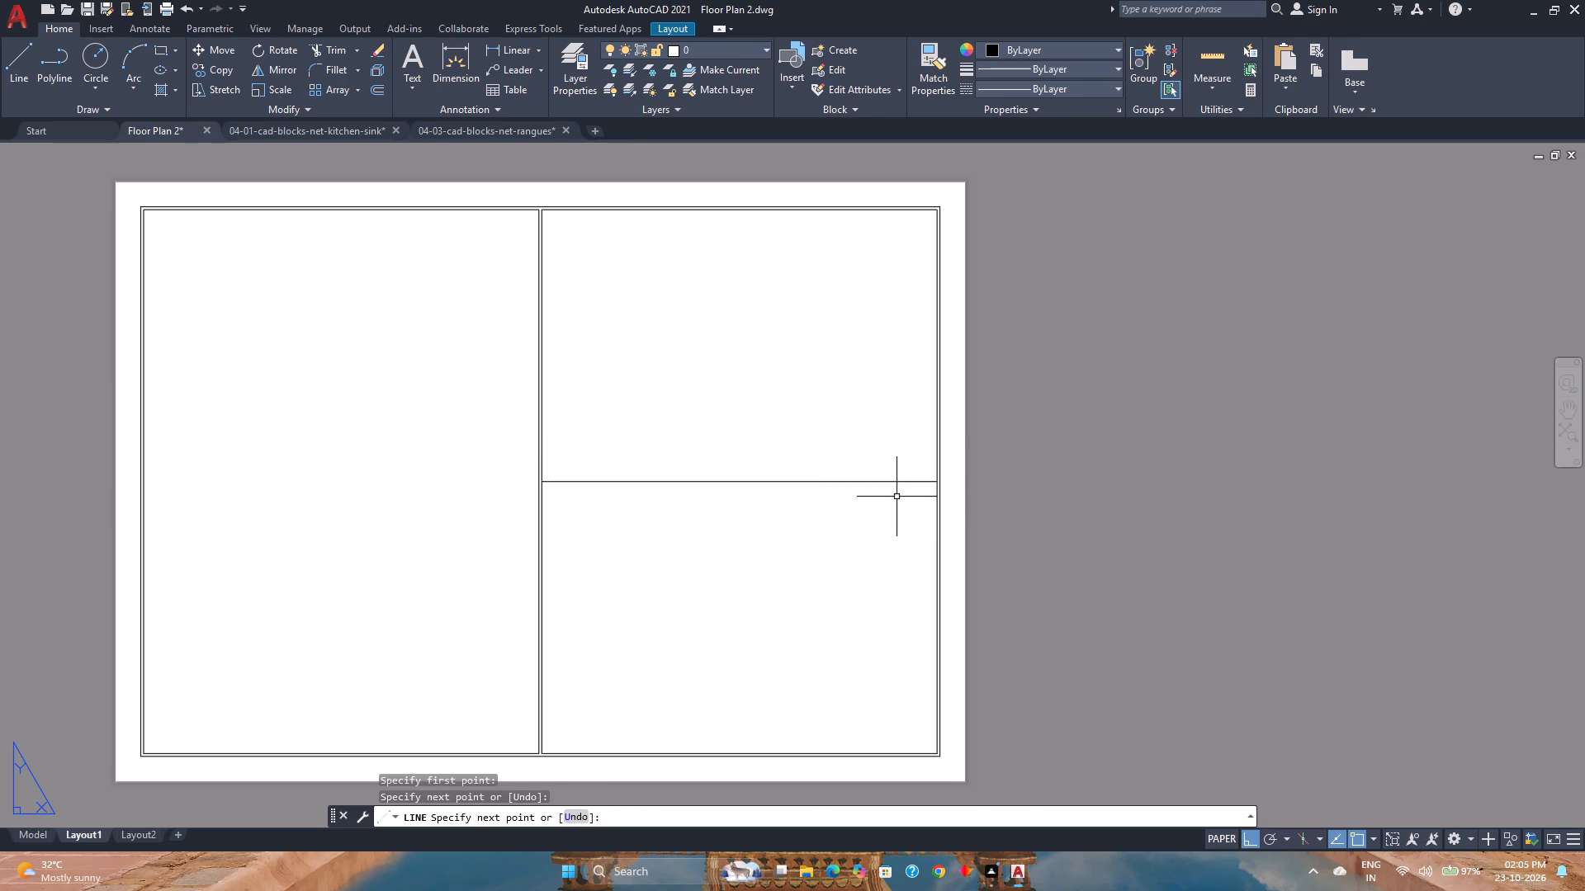
Offset the horizontal line across the layout's right half 0.5" upward and downward.
{"action": "left_click", "coordinate": [778, 502]}
{"action": "left_click", "coordinate": [738, 431]}
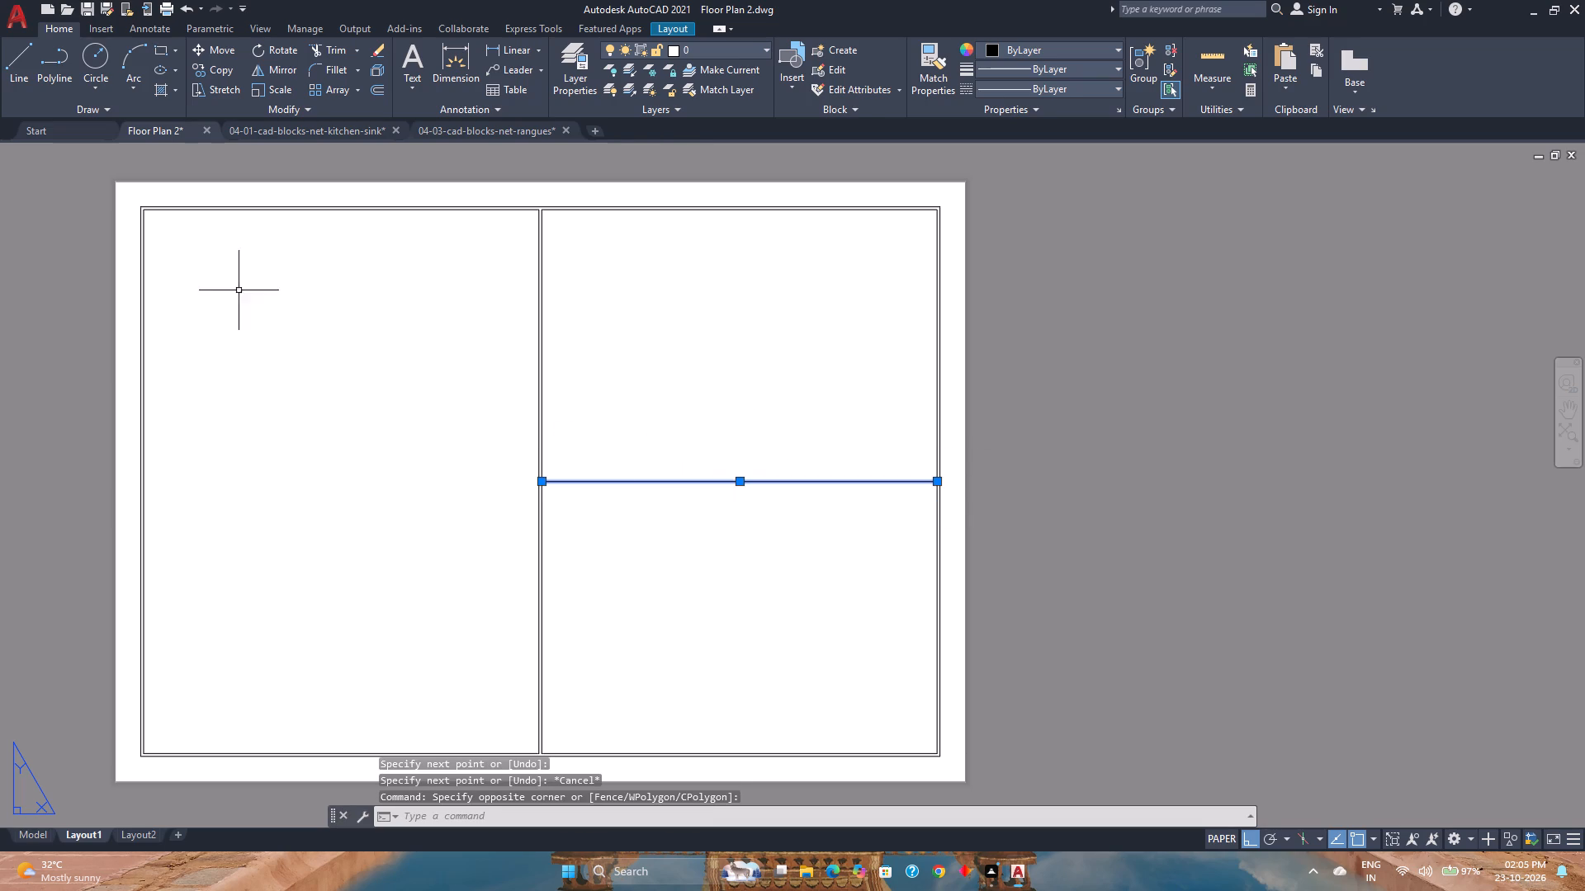
{"action": "left_click", "coordinate": [379, 92]}
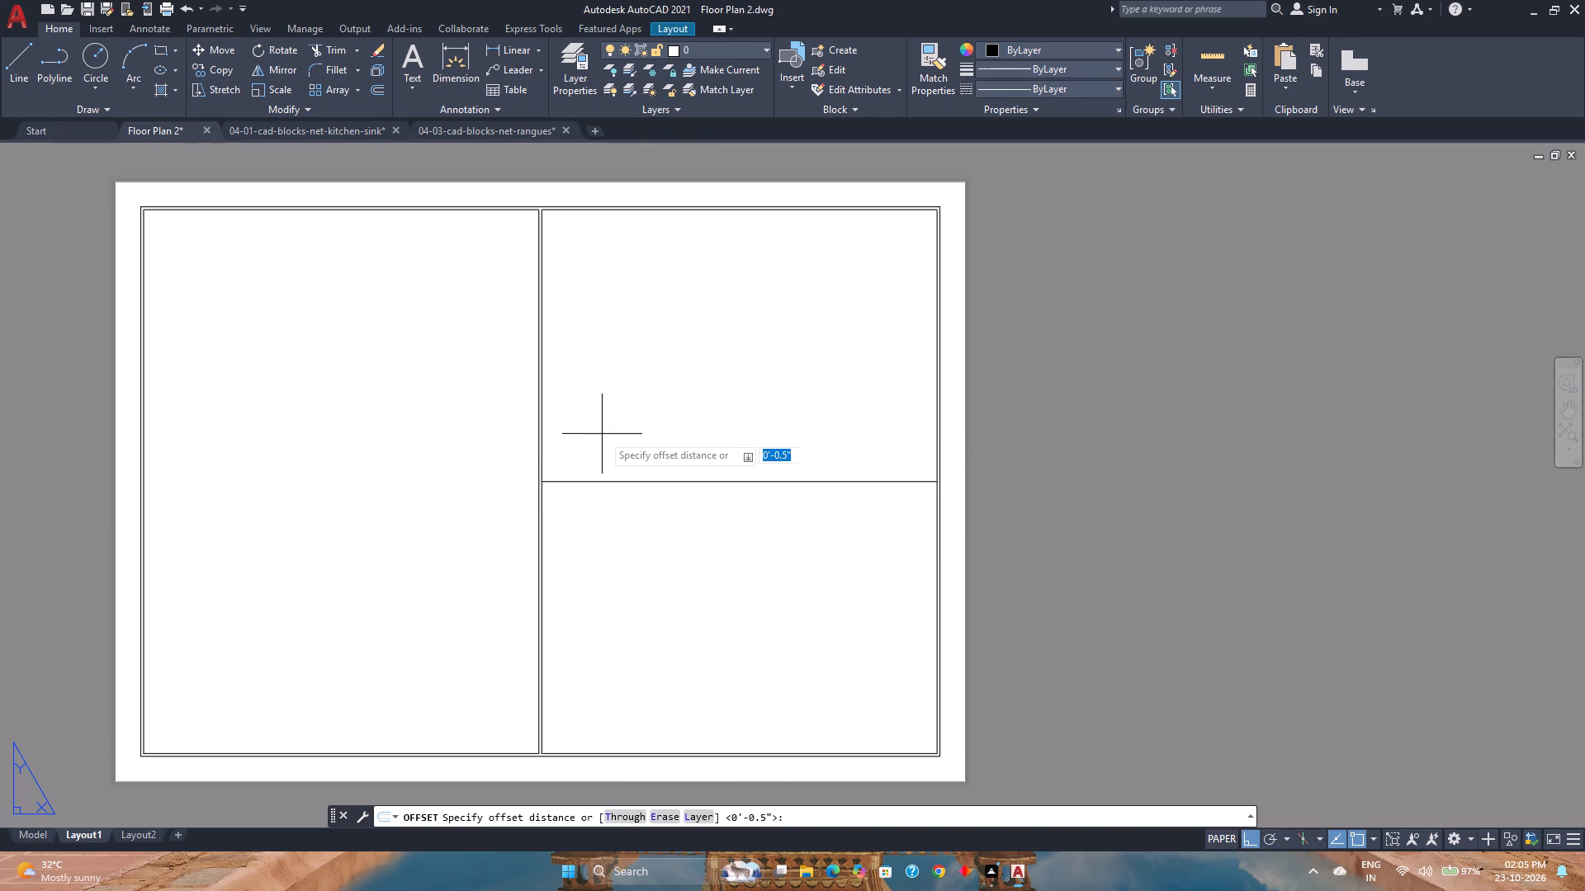
{"action": "key", "text": "Return"}
{"action": "left_click", "coordinate": [604, 409]}
{"action": "scroll", "coordinate": [601, 487], "scroll_direction": "up", "scroll_amount": 3}
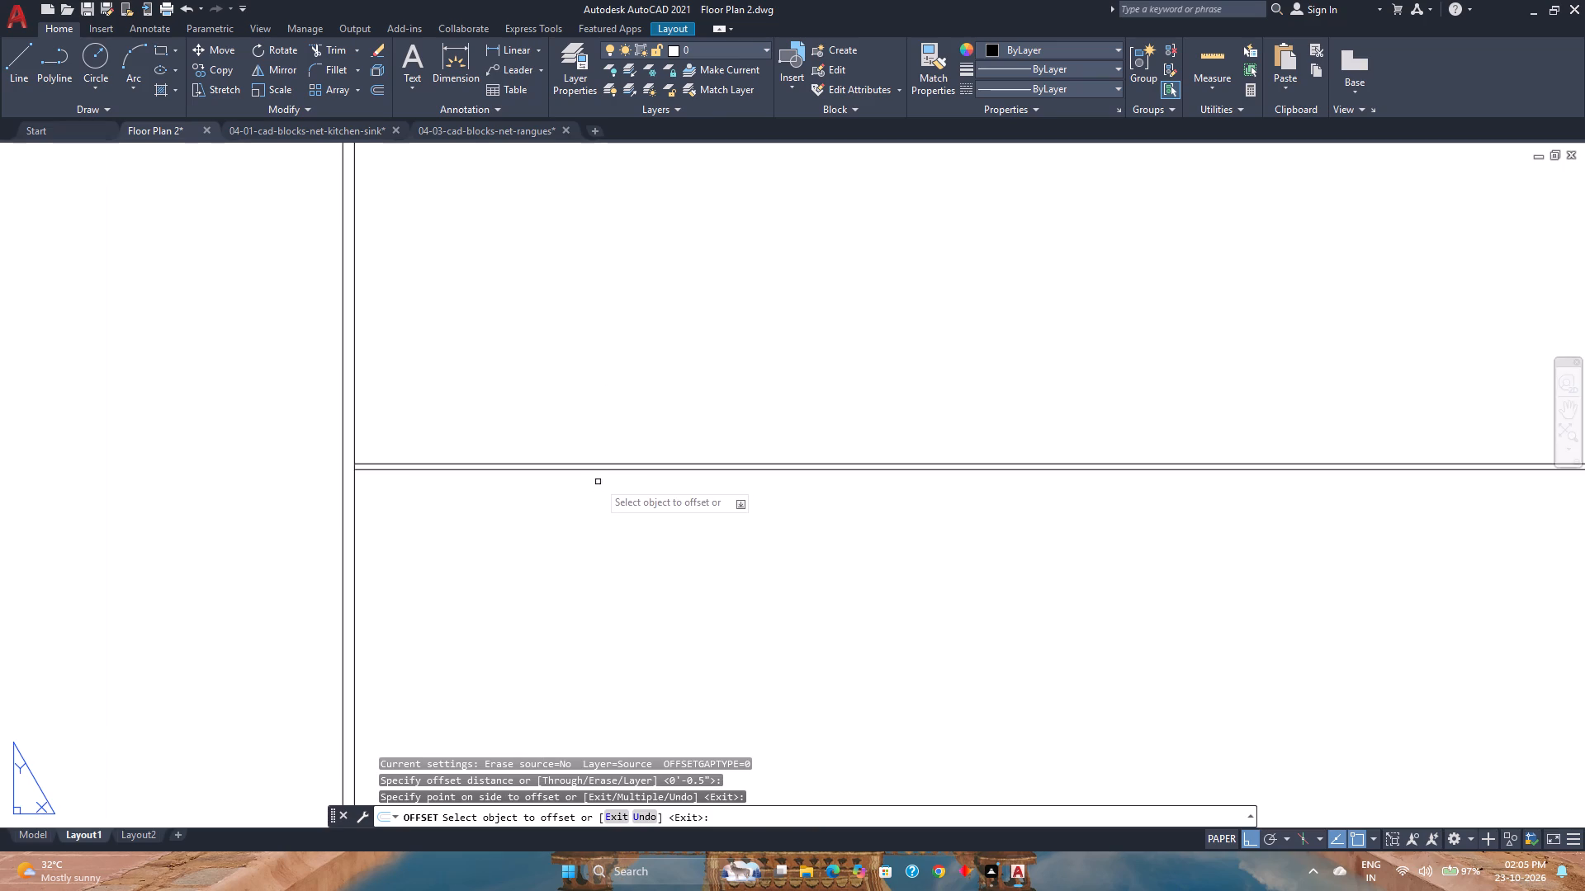
{"action": "left_click", "coordinate": [596, 470]}
{"action": "left_click", "coordinate": [594, 526]}
{"action": "key", "text": "Escape"}
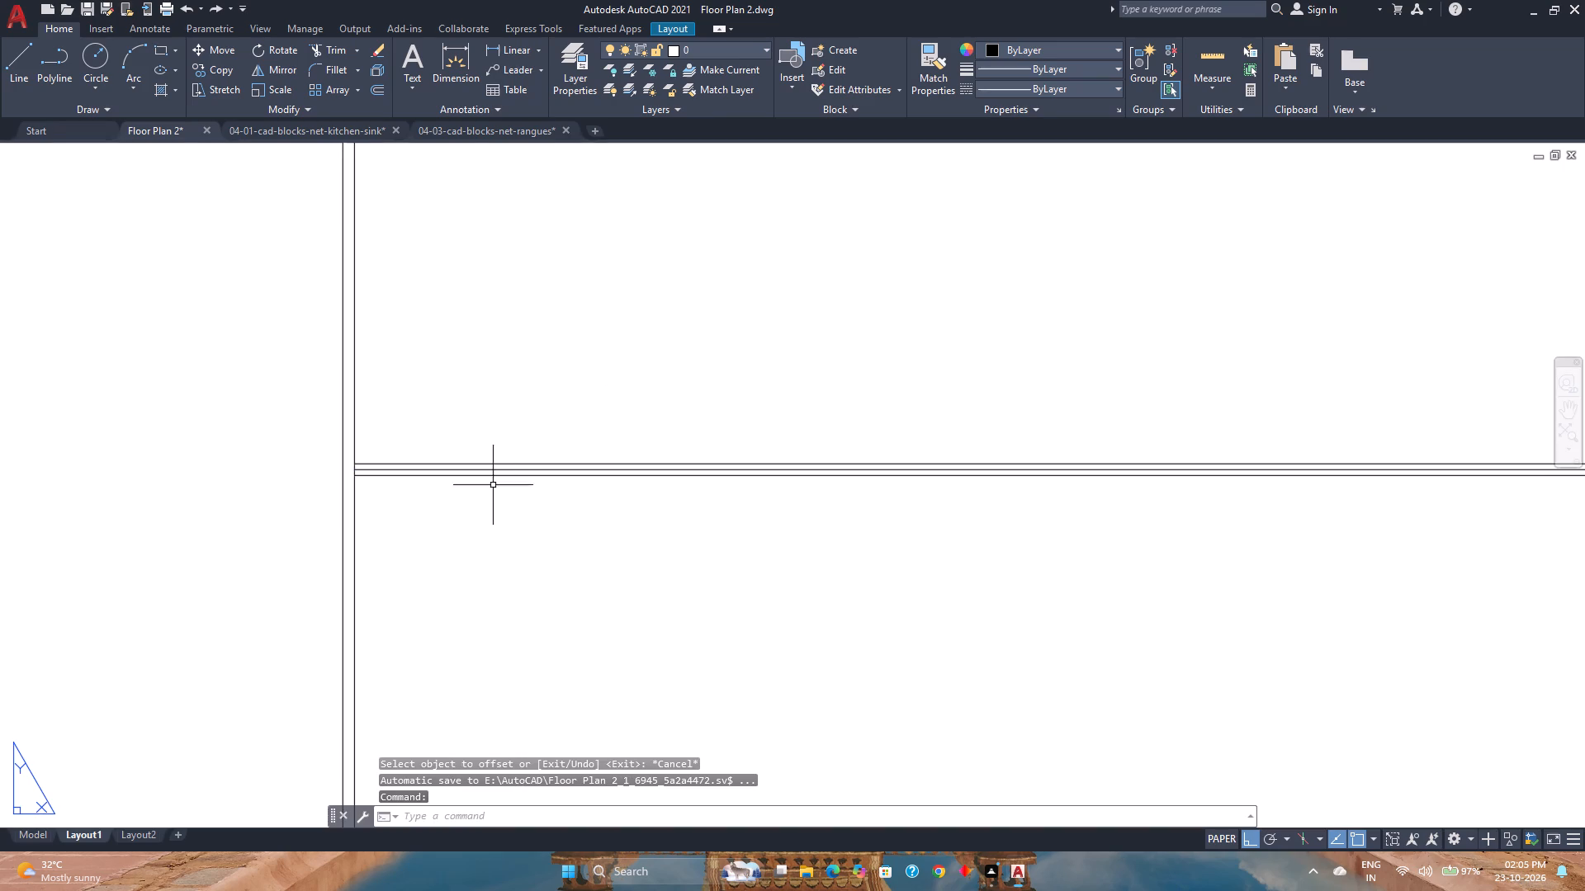
Delete the original horizontal centre line between its two offset copies.
{"action": "left_click", "coordinate": [494, 468]}
{"action": "key", "text": "Delete"}
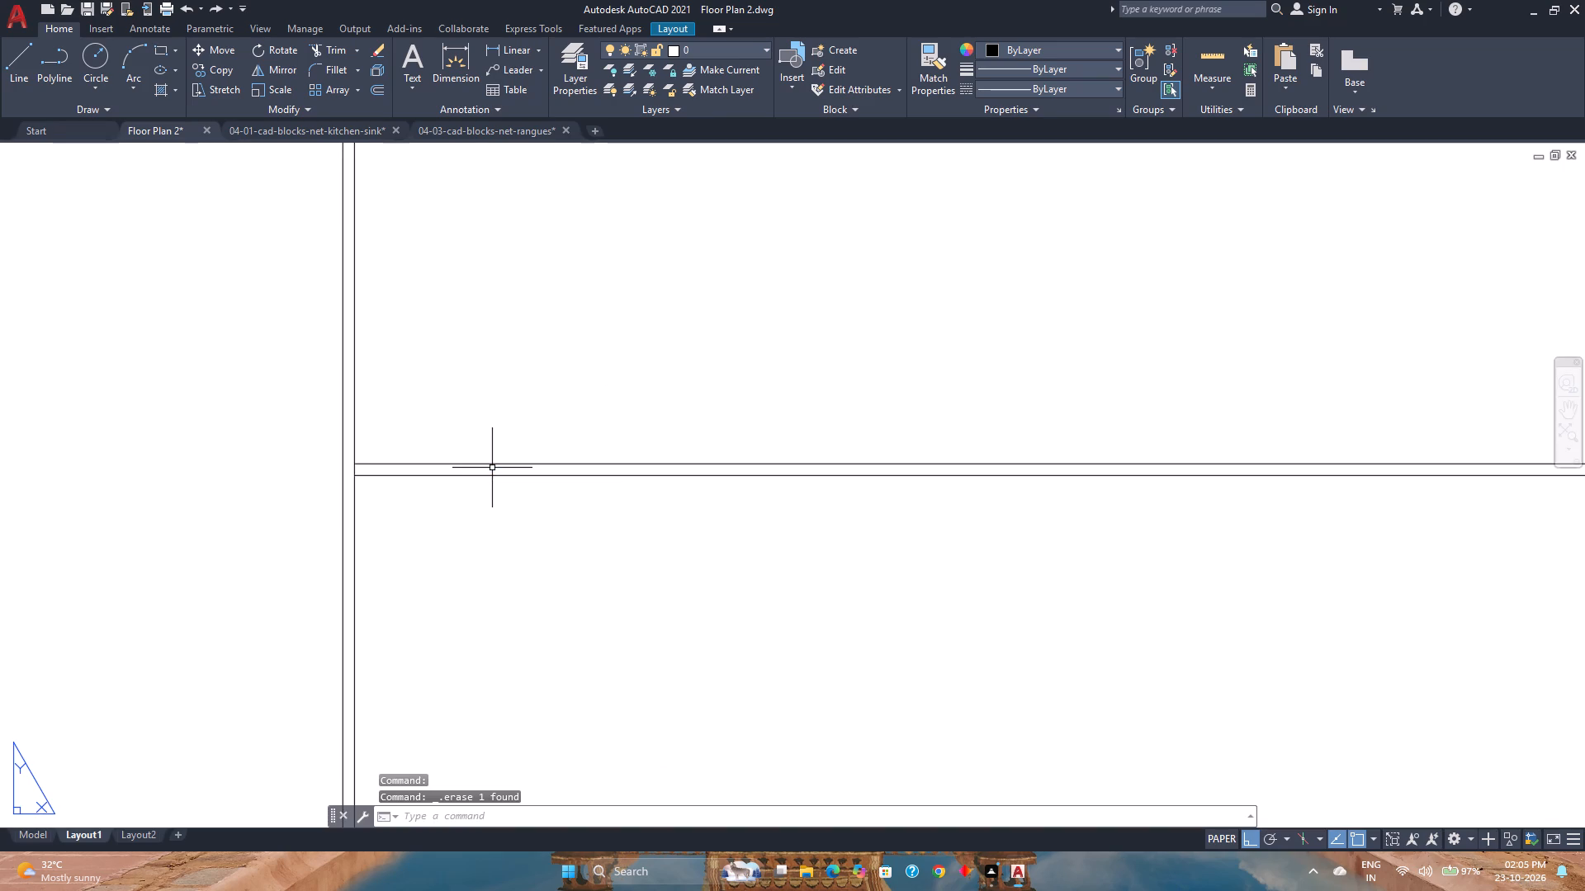
Trim the vertical divider's right line and the inner frame's right edge between the two horizontal divider lines.
{"action": "type", "text": "TR"}
{"action": "key", "text": "Return"}
{"action": "scroll", "coordinate": [406, 461], "scroll_direction": "up", "scroll_amount": 3}
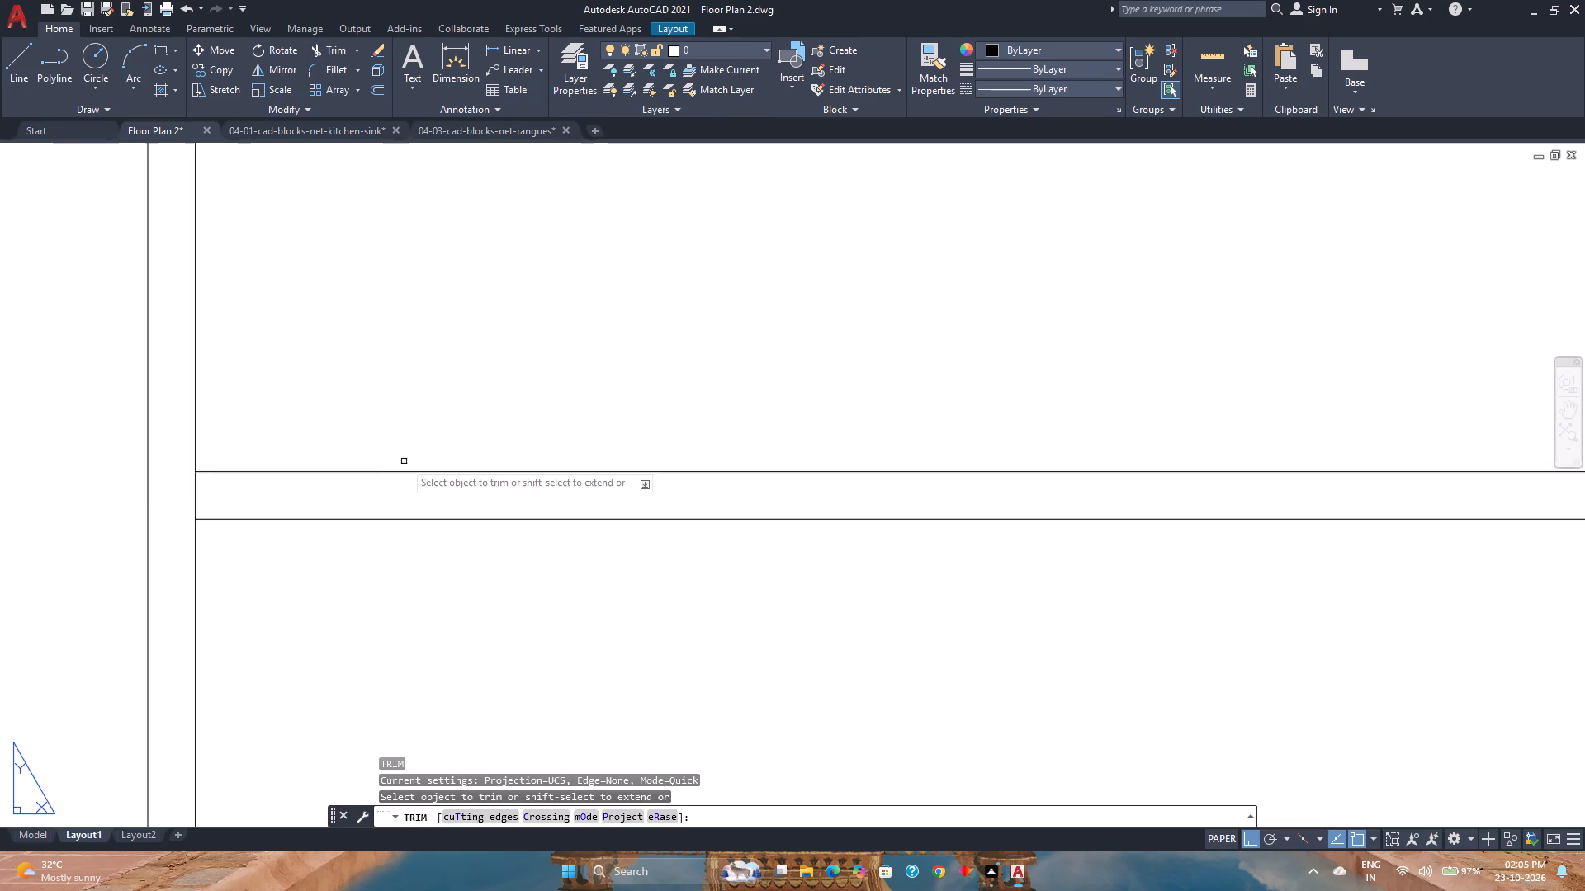
{"action": "left_click", "coordinate": [238, 501]}
{"action": "left_click", "coordinate": [170, 494]}
{"action": "scroll", "coordinate": [170, 494], "scroll_direction": "down", "scroll_amount": 4}
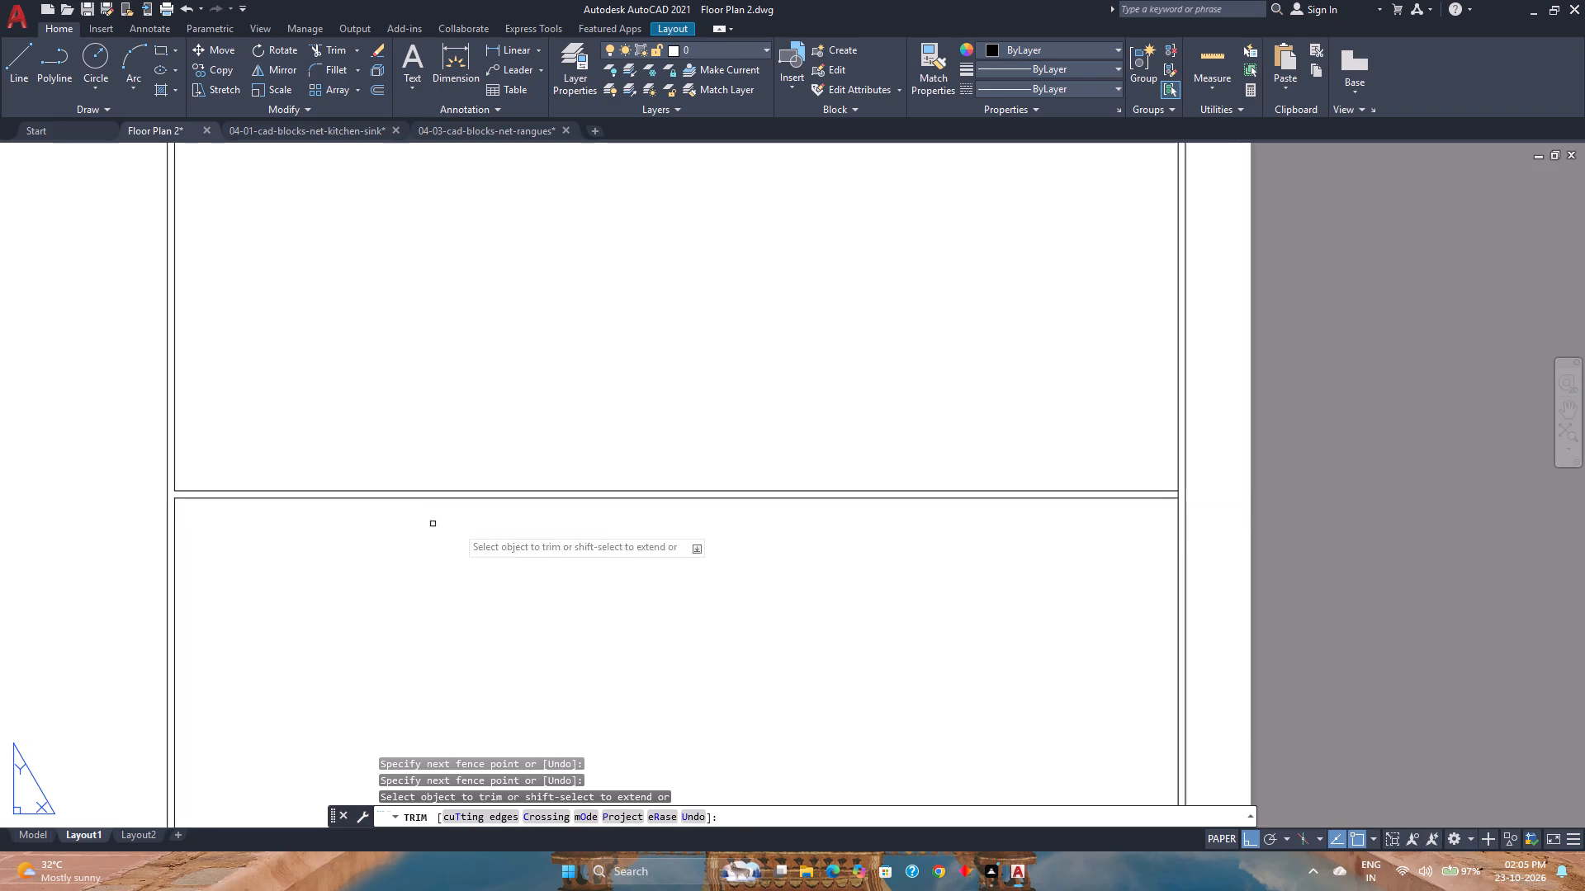
{"action": "scroll", "coordinate": [1200, 500], "scroll_direction": "up", "scroll_amount": 3}
{"action": "scroll", "coordinate": [1115, 493], "scroll_direction": "up", "scroll_amount": 3}
{"action": "left_click", "coordinate": [1117, 493]}
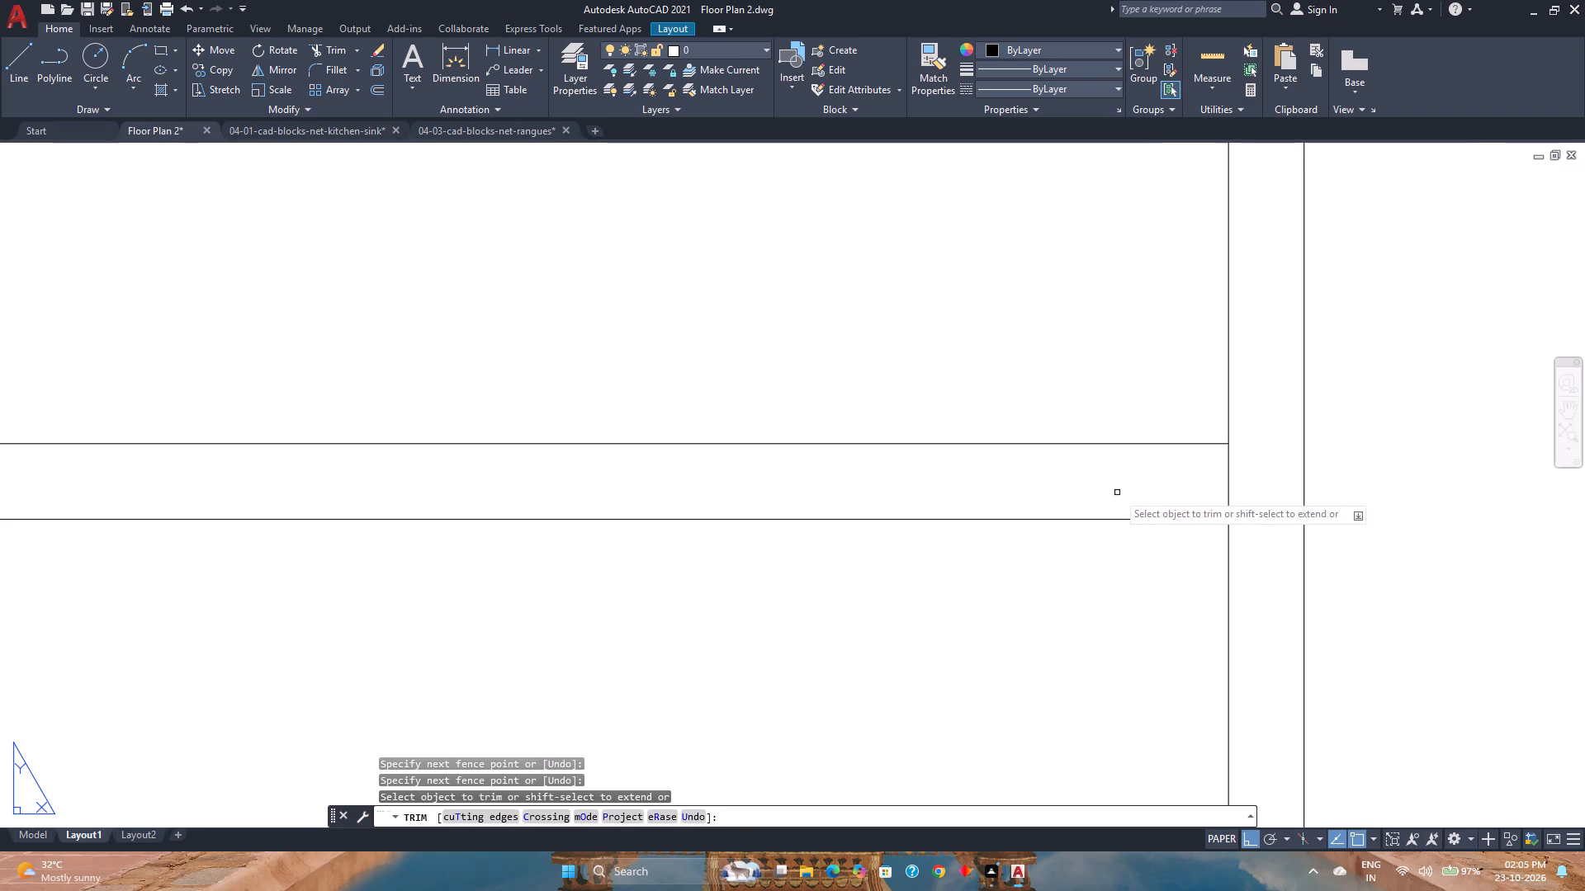
{"action": "left_click", "coordinate": [1241, 484]}
{"action": "scroll", "coordinate": [1241, 484], "scroll_direction": "down", "scroll_amount": 3}
{"action": "key", "text": "Escape"}
Create a viewport with the Active Model Configuration filling the tall left panel from inner corner to opposite corner.
{"action": "scroll", "coordinate": [963, 548], "scroll_direction": "down", "scroll_amount": 3}
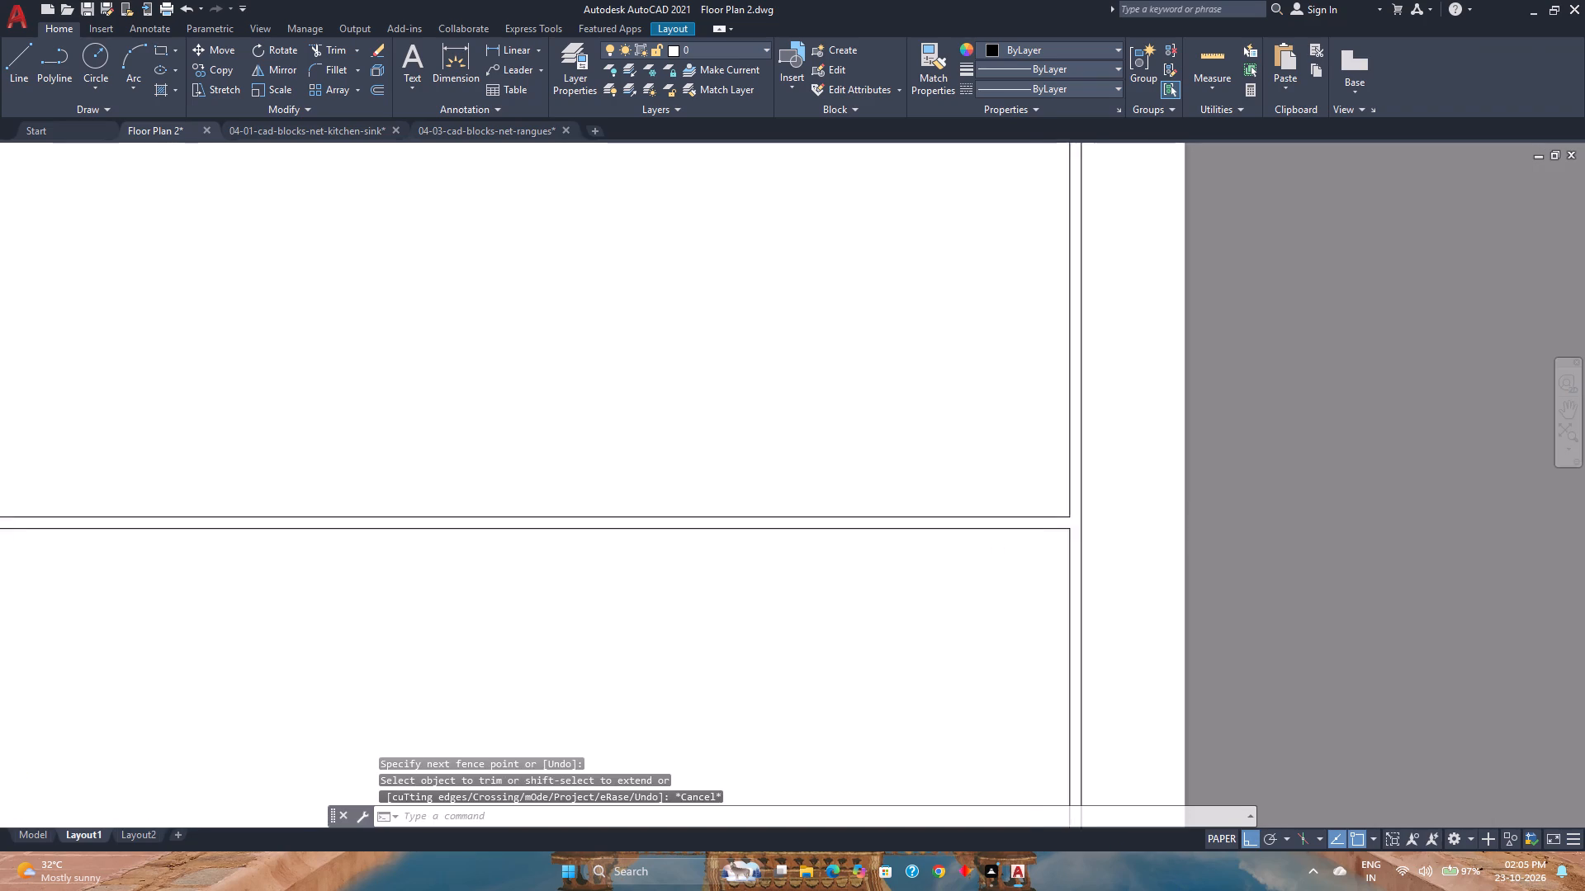
{"action": "scroll", "coordinate": [963, 548], "scroll_direction": "down", "scroll_amount": 7}
{"action": "middle_click_drag", "start_coordinate": [778, 611], "coordinate": [826, 557]}
{"action": "scroll", "coordinate": [817, 561], "scroll_direction": "up", "scroll_amount": 2}
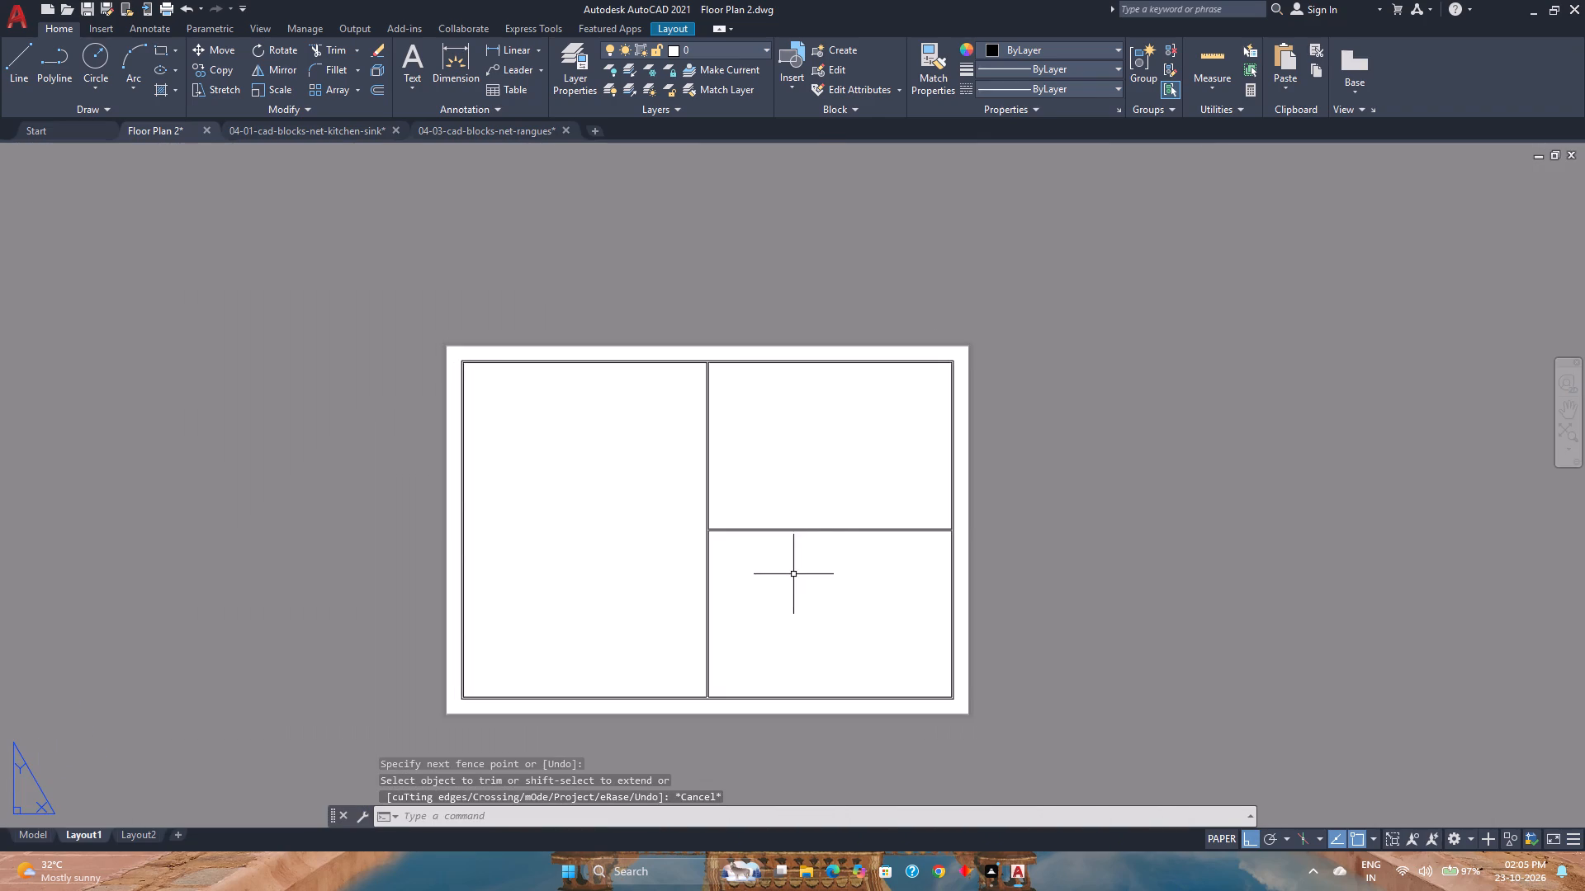
{"action": "type", "text": "VIEW"}
{"action": "type", "text": "PORT"}
{"action": "key", "text": "Return"}
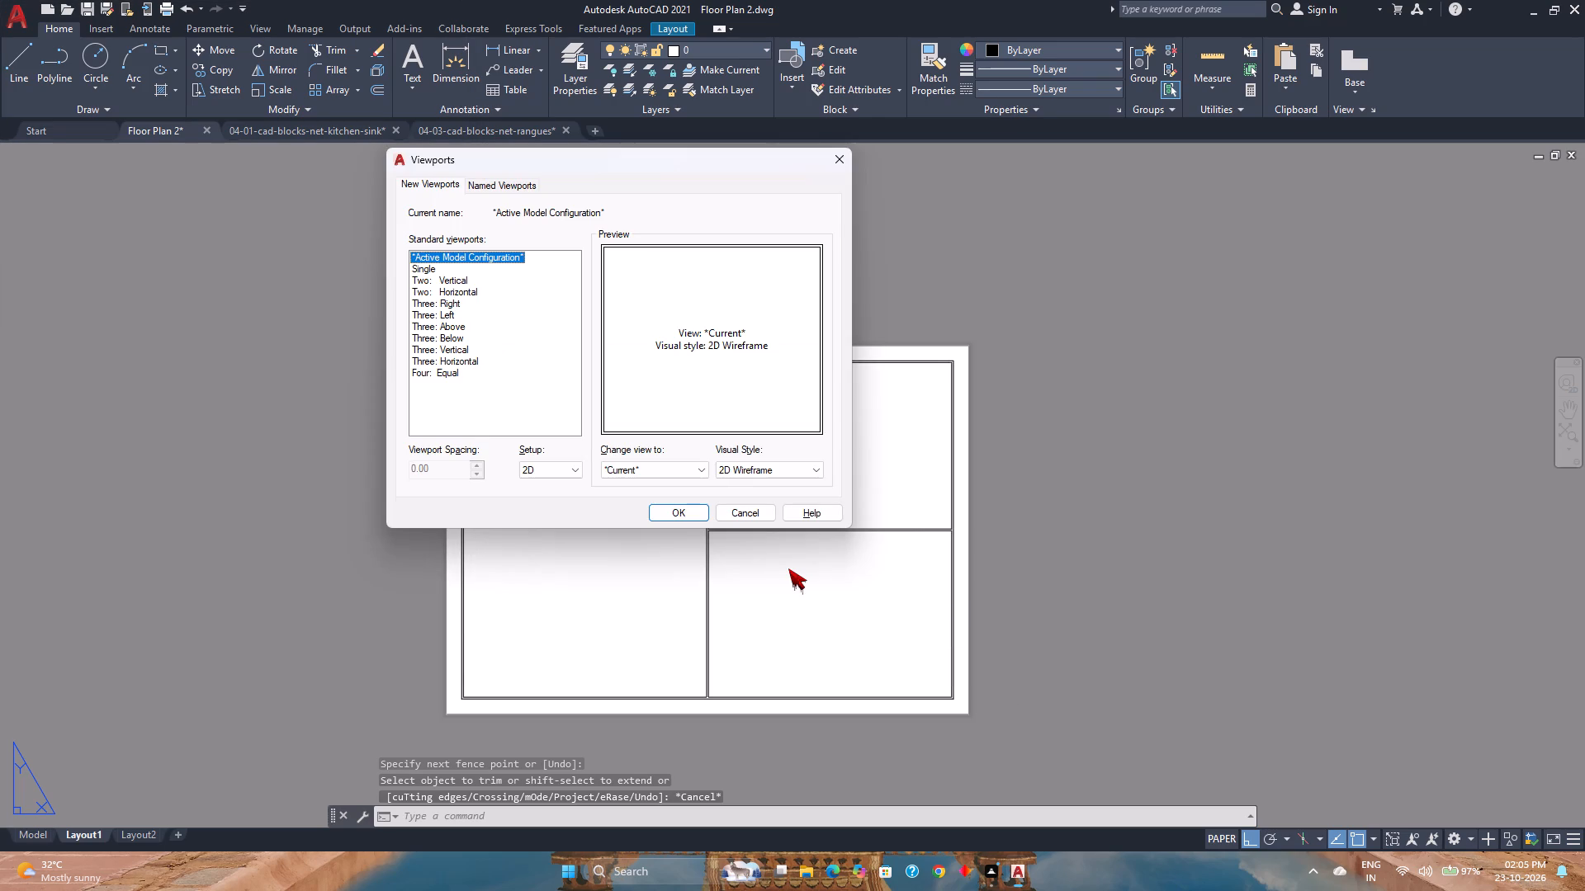
{"action": "left_click", "coordinate": [674, 518]}
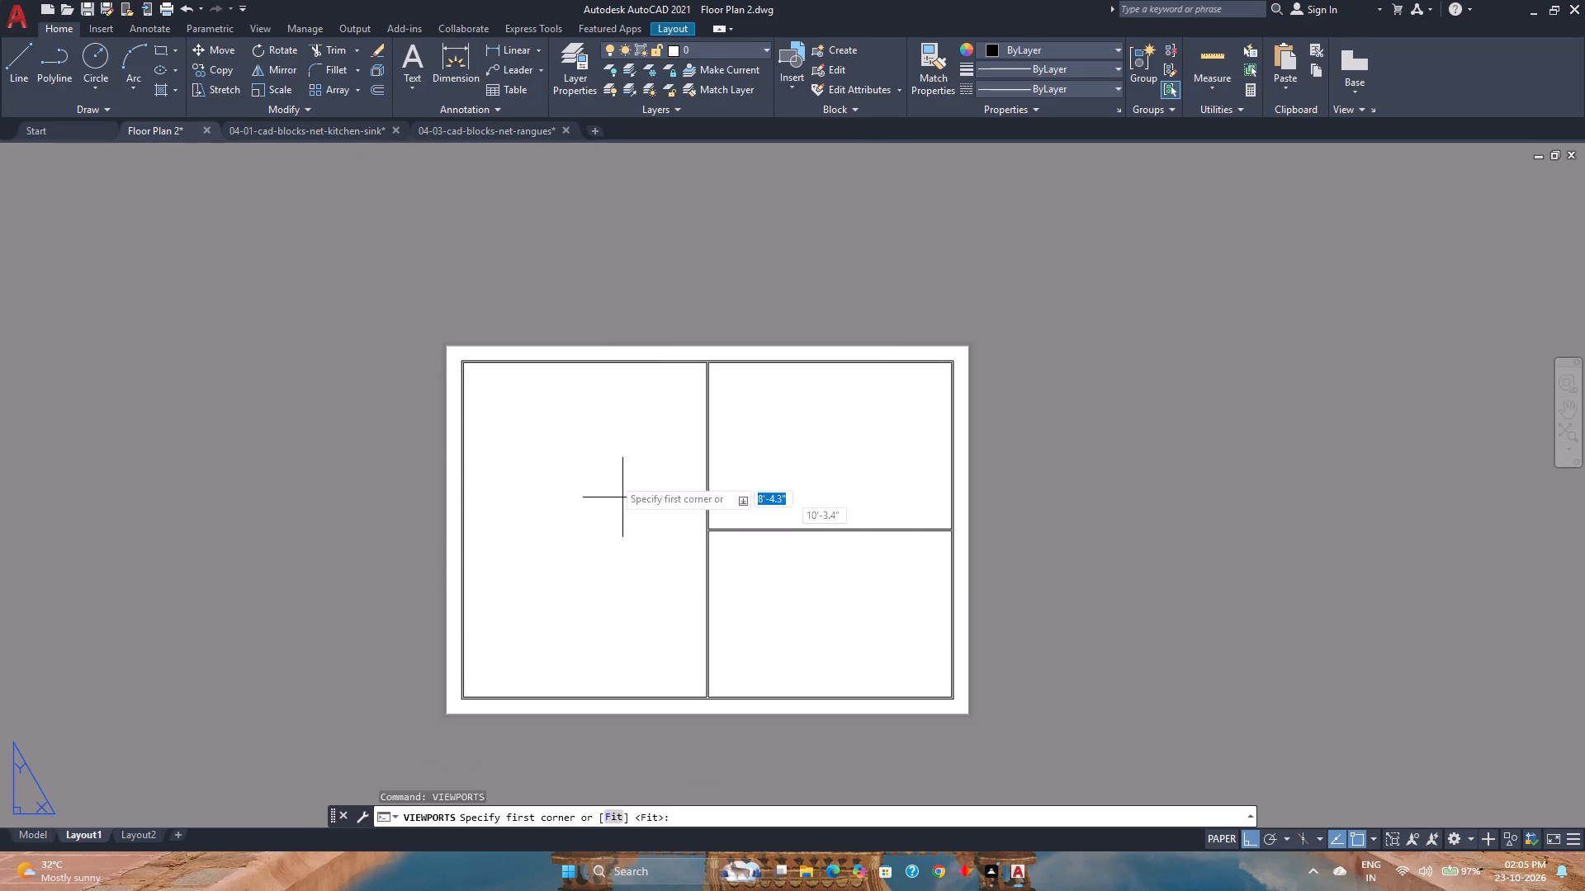
{"action": "scroll", "coordinate": [485, 365], "scroll_direction": "up", "scroll_amount": 3}
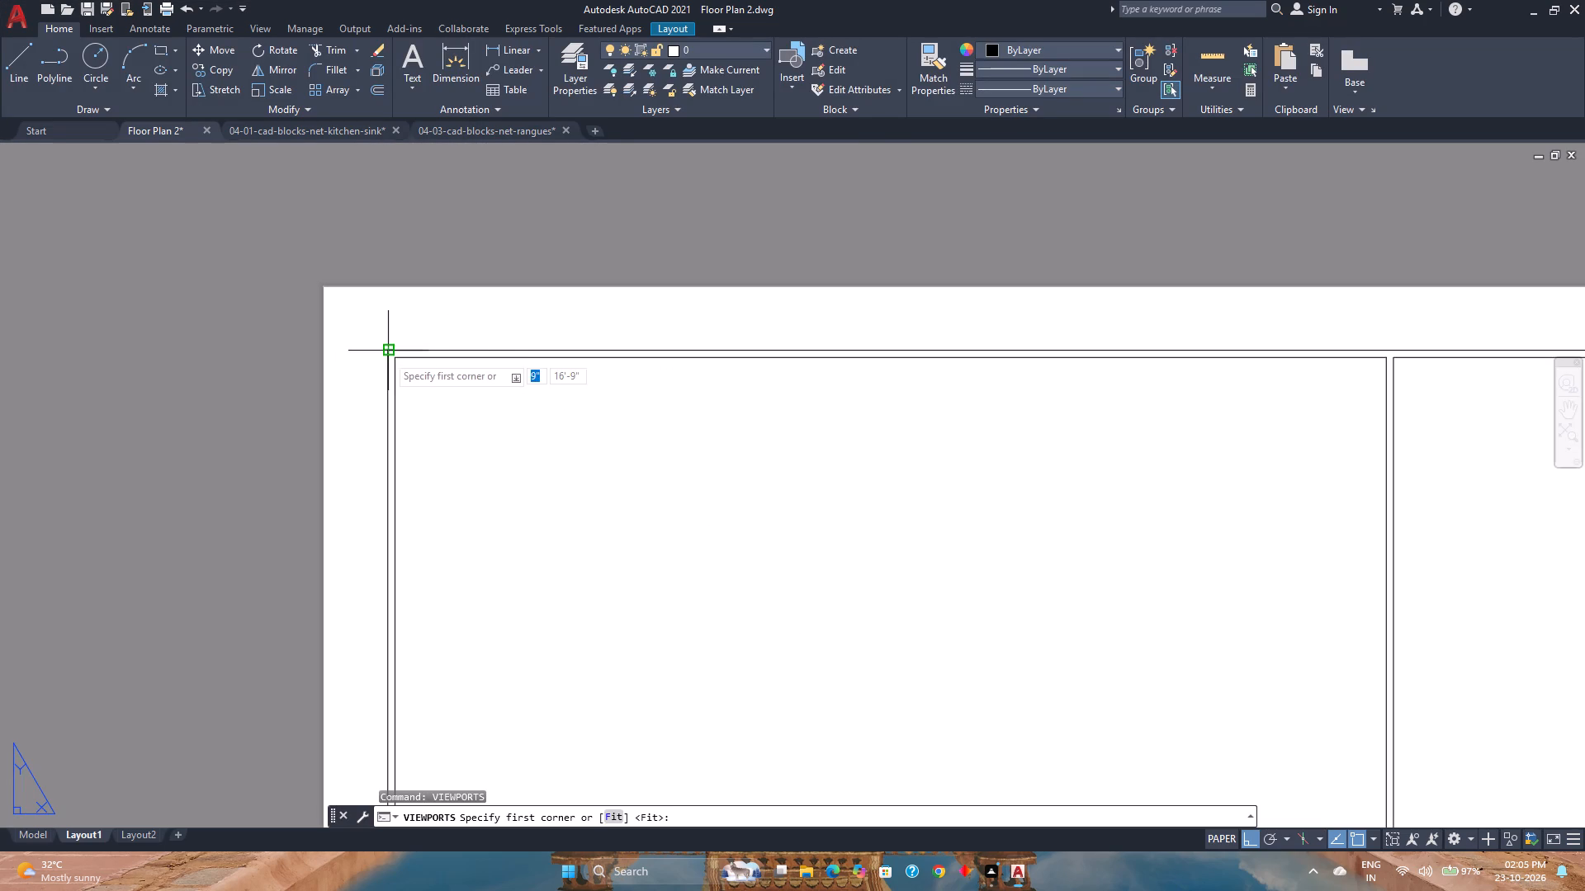
{"action": "left_click", "coordinate": [398, 362]}
{"action": "scroll", "coordinate": [456, 436], "scroll_direction": "down", "scroll_amount": 2}
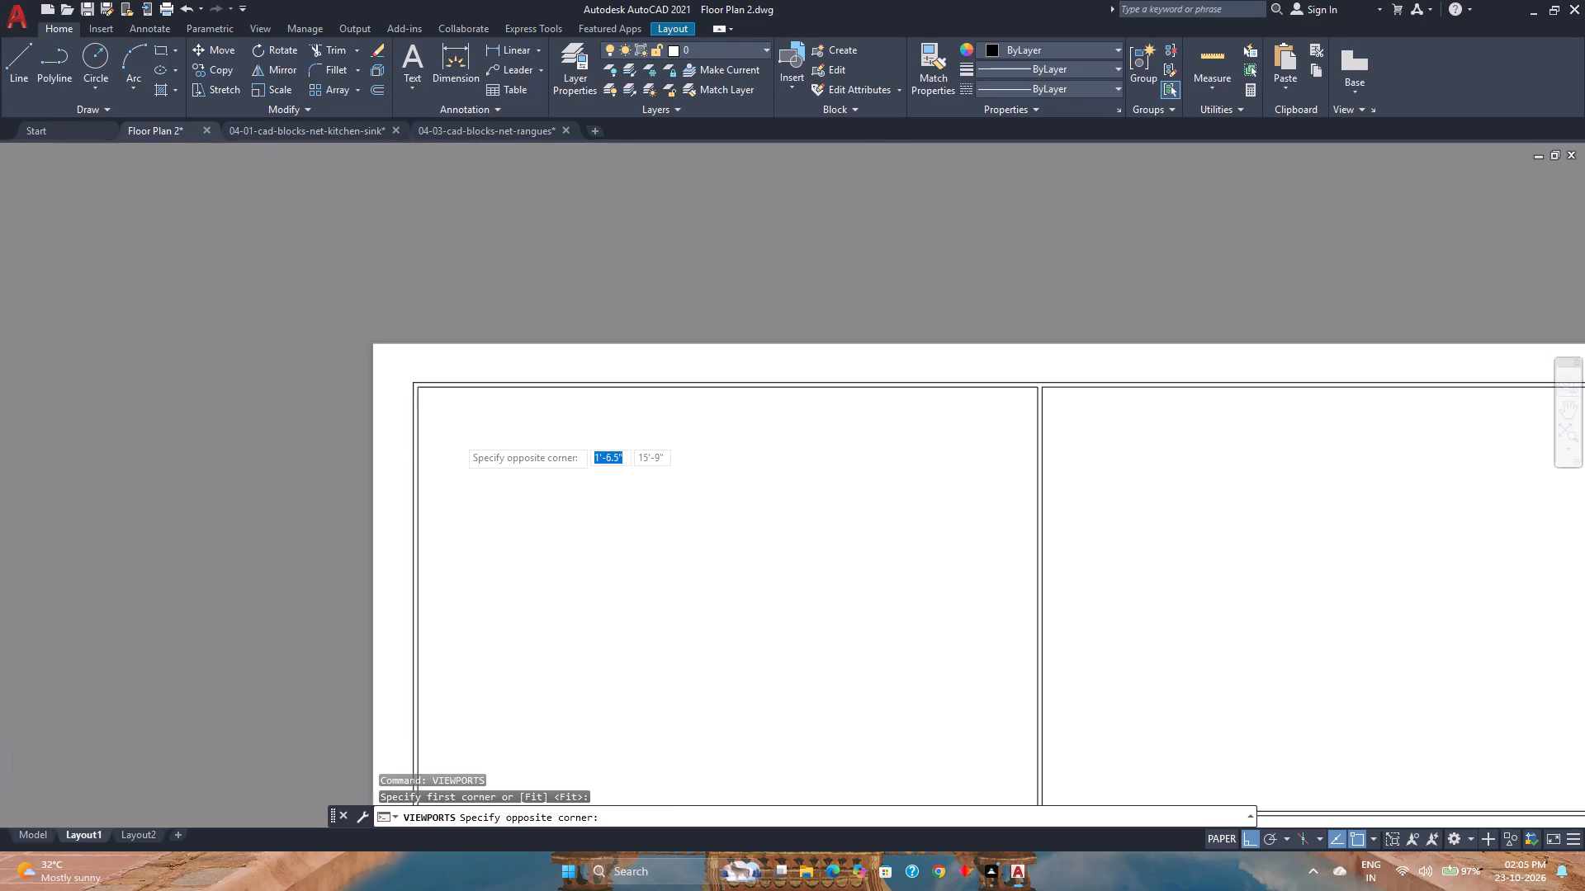
{"action": "scroll", "coordinate": [522, 503], "scroll_direction": "down", "scroll_amount": 2}
{"action": "scroll", "coordinate": [641, 686], "scroll_direction": "up", "scroll_amount": 3}
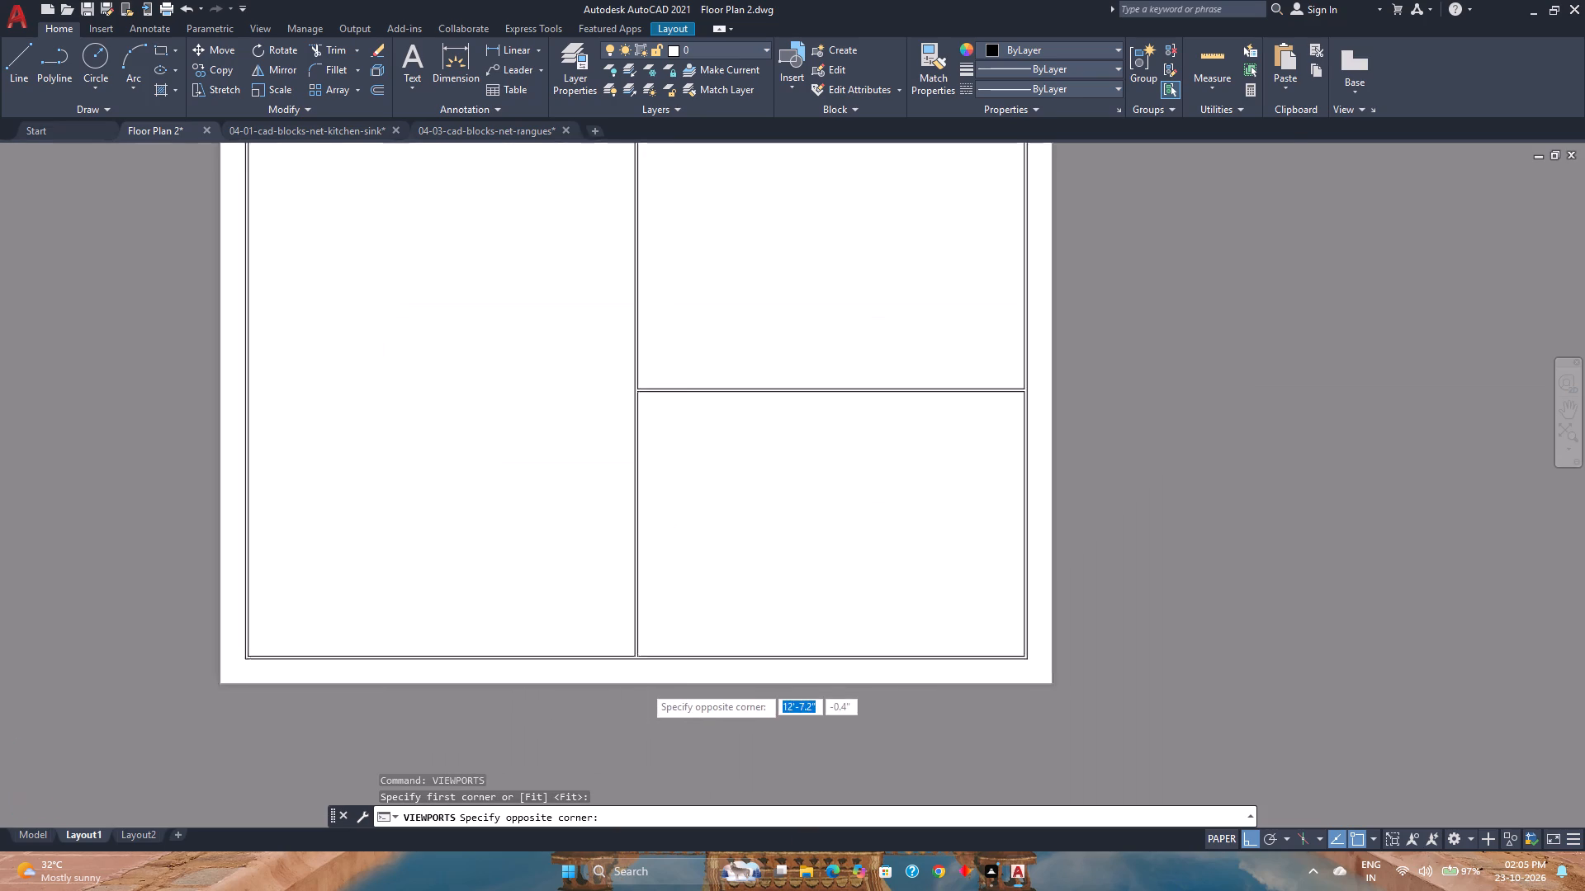
{"action": "scroll", "coordinate": [634, 660], "scroll_direction": "up", "scroll_amount": 1}
{"action": "left_click", "coordinate": [621, 627]}
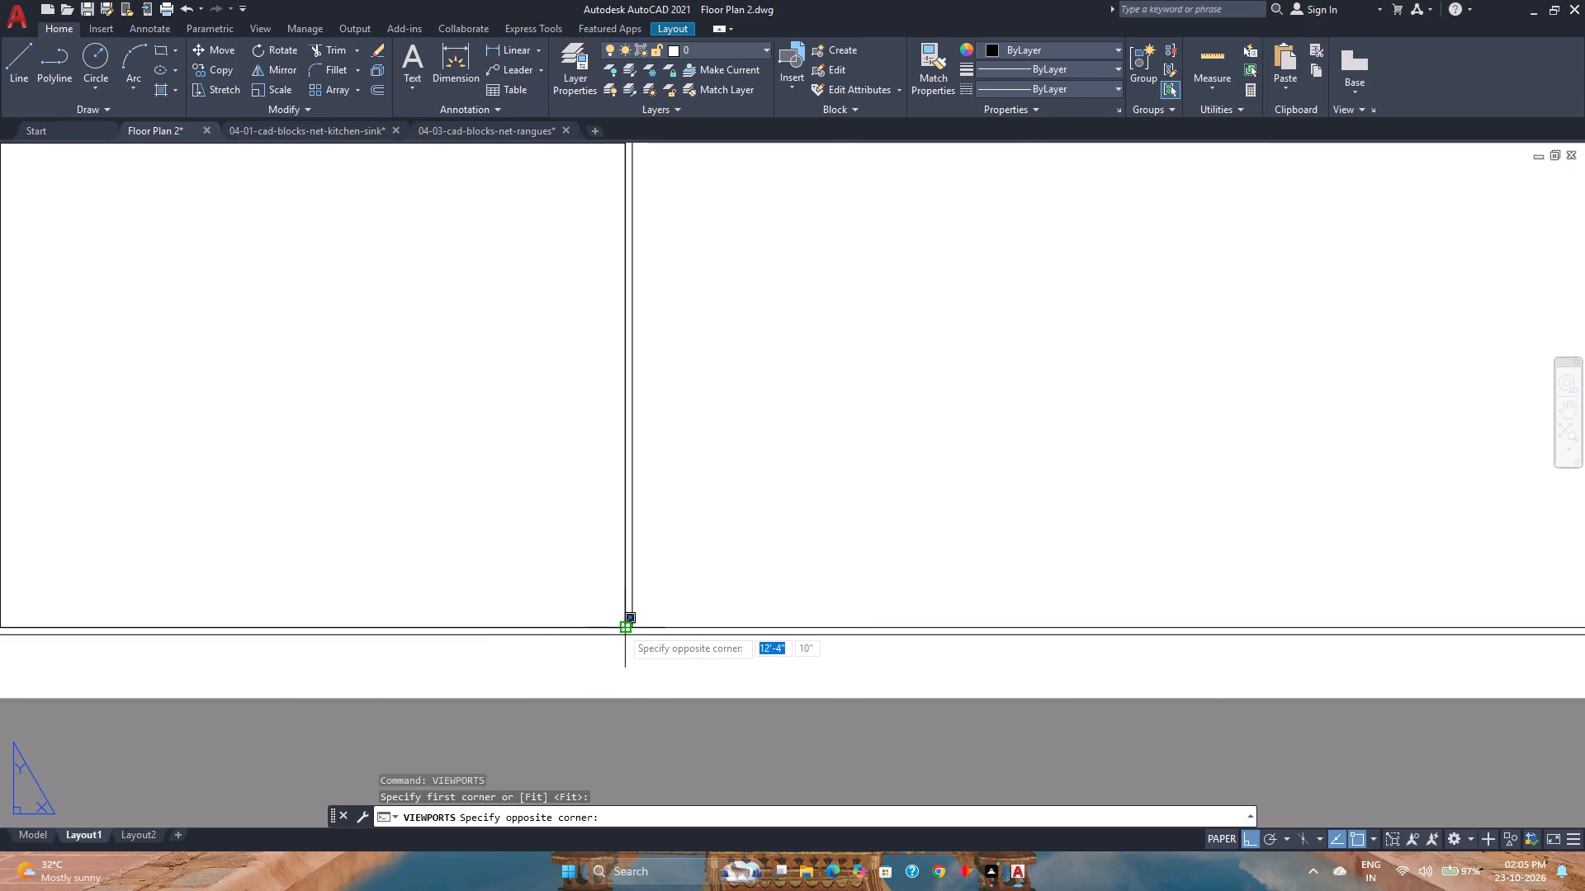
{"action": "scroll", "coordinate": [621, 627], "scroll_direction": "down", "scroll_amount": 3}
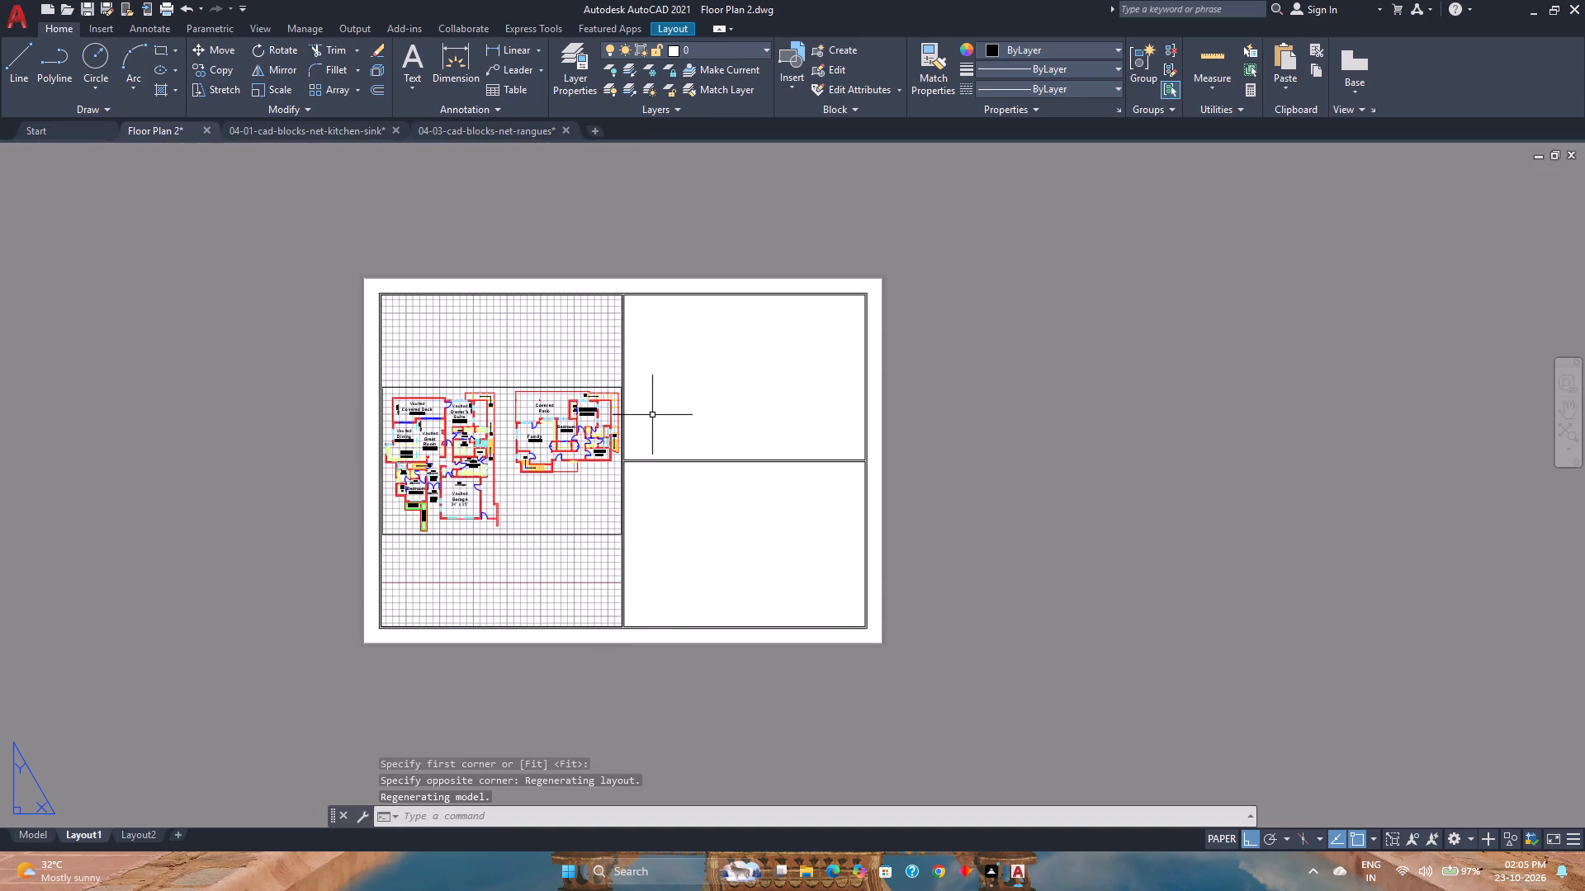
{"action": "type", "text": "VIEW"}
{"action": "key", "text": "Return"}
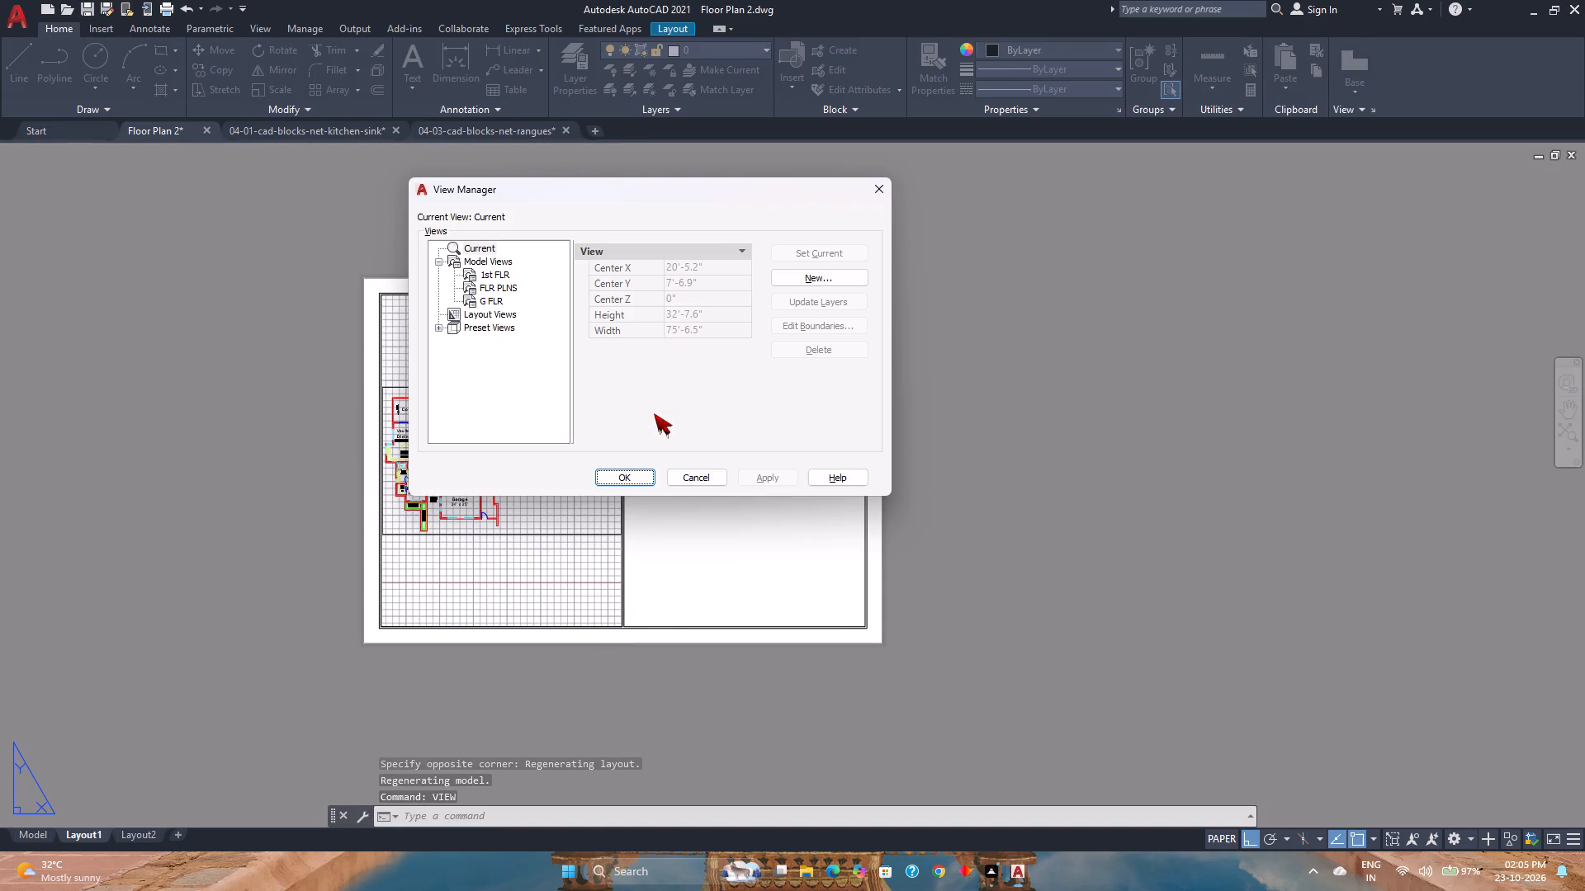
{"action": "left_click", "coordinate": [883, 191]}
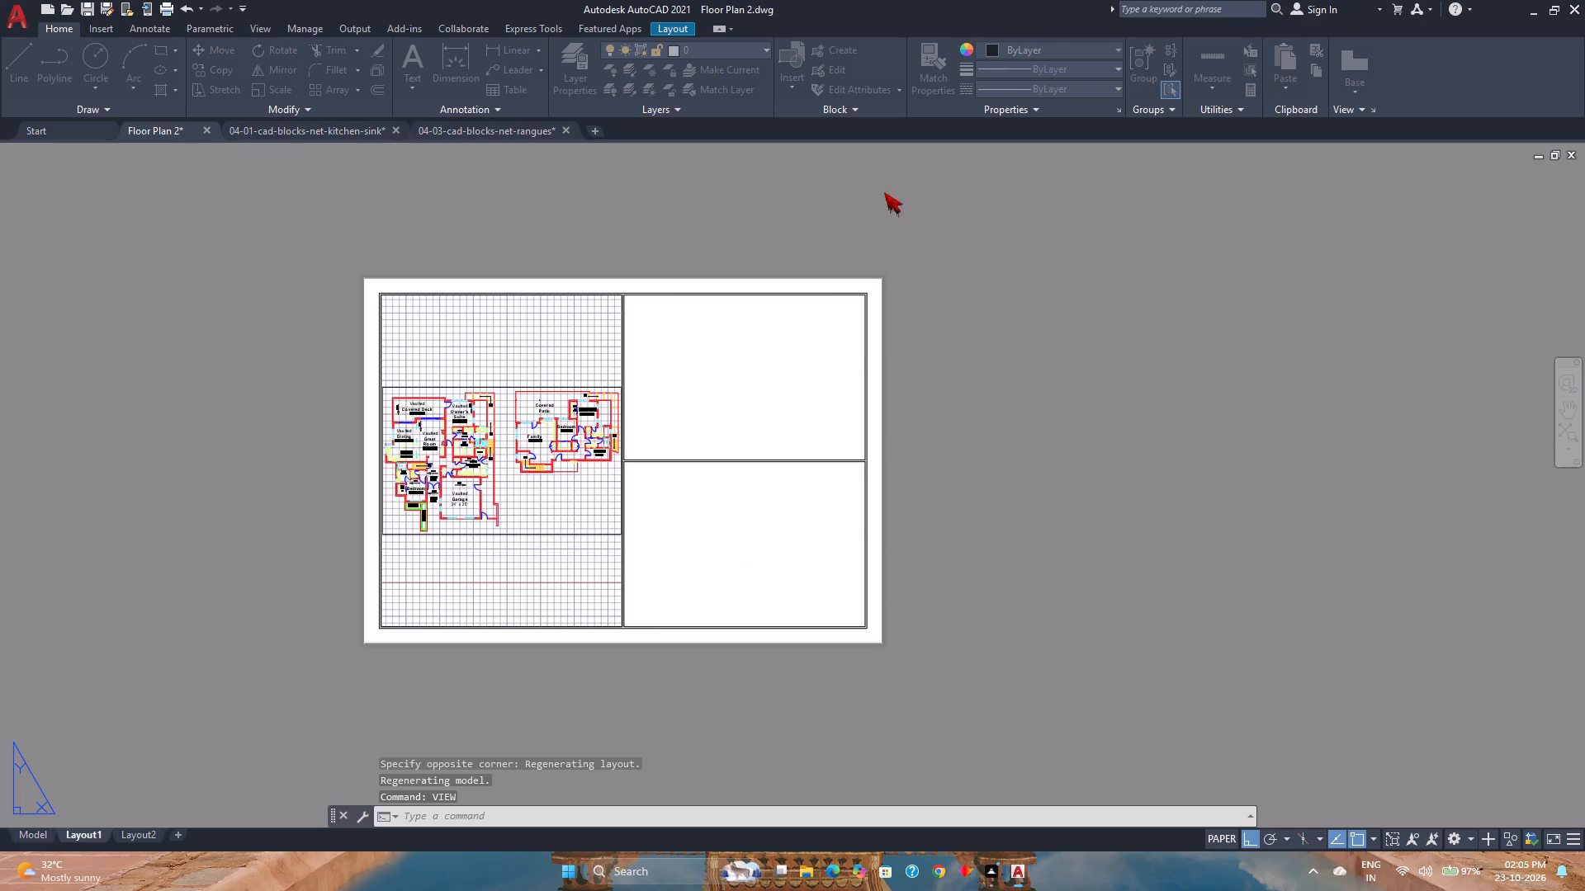
Create a viewport with the Active Model Configuration filling the lower-right panel between its opposite inner corners.
{"action": "type", "text": "VIEWPOR"}
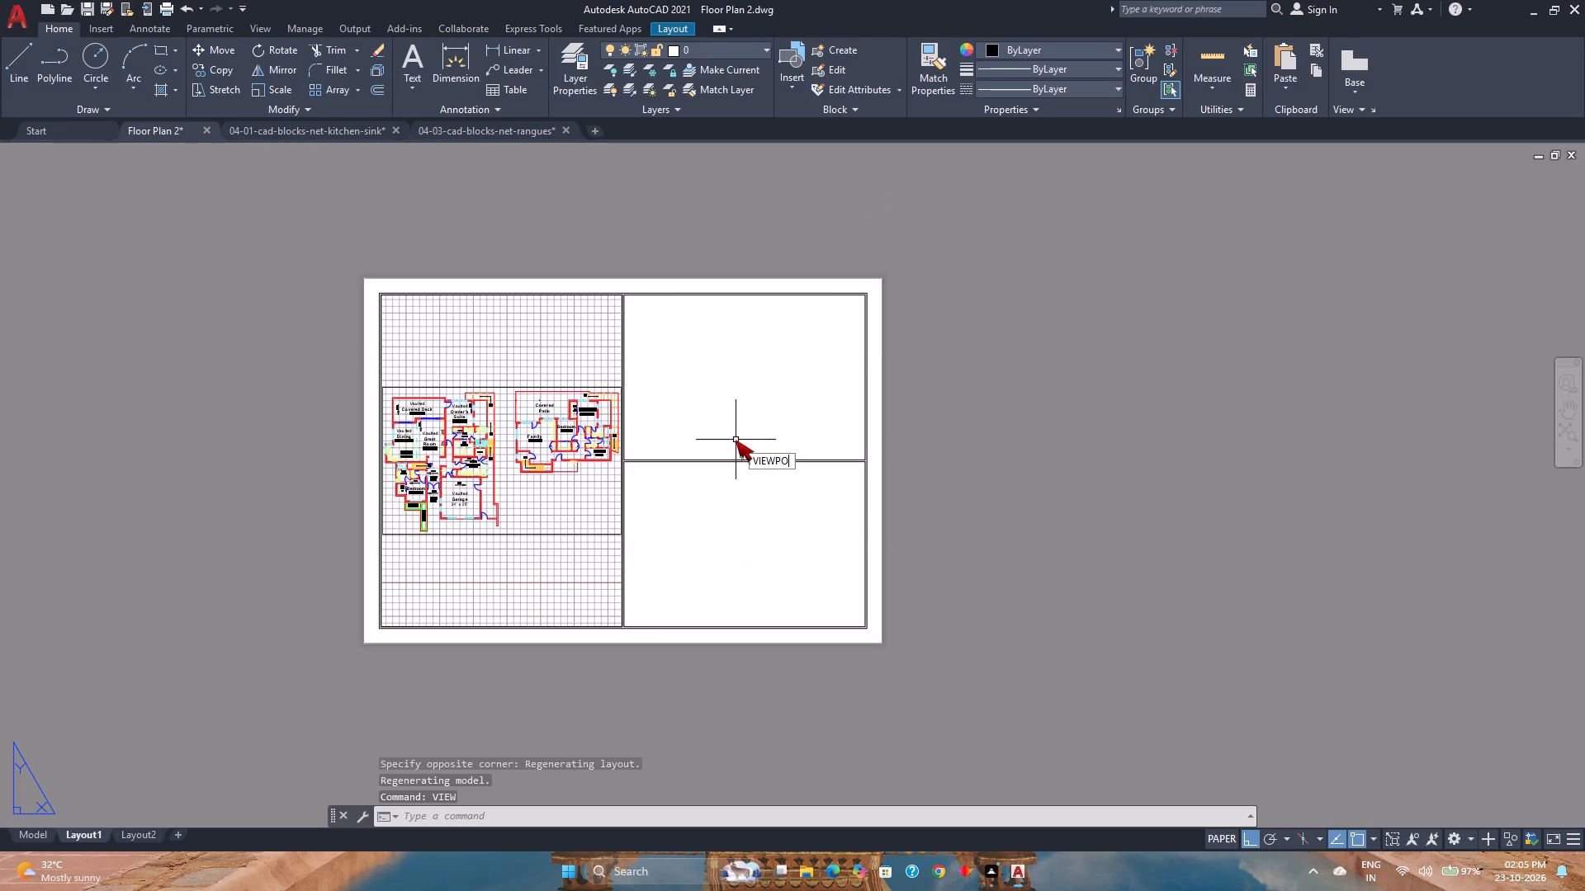
{"action": "key", "text": "Return"}
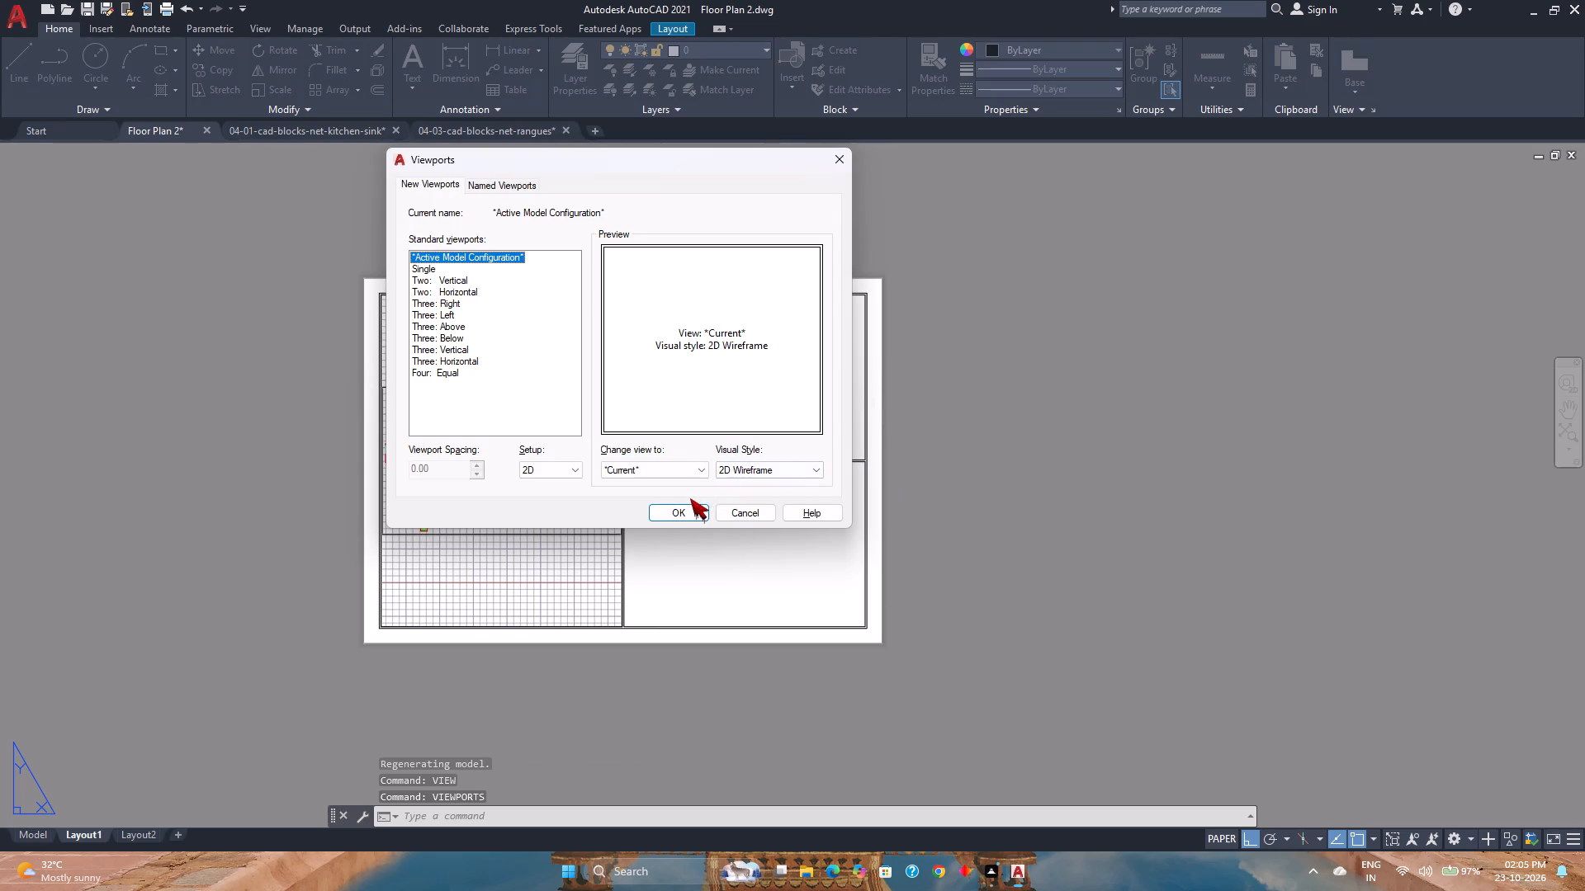
{"action": "left_click", "coordinate": [674, 512]}
{"action": "scroll", "coordinate": [643, 478], "scroll_direction": "up", "scroll_amount": 3}
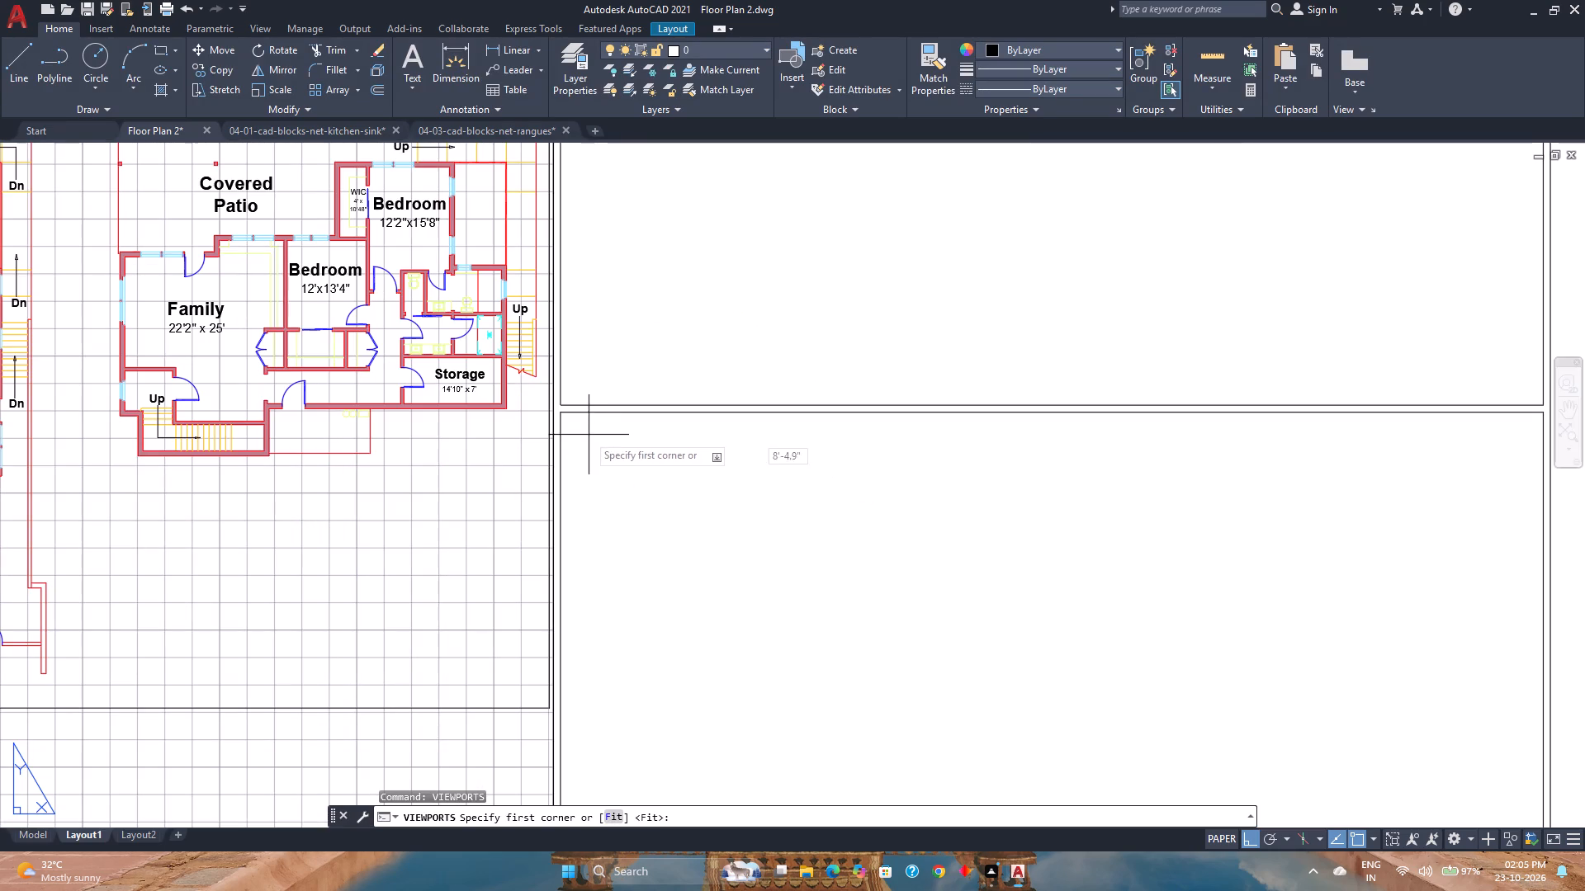
{"action": "left_click", "coordinate": [565, 415]}
{"action": "scroll", "coordinate": [565, 415], "scroll_direction": "down", "scroll_amount": 2}
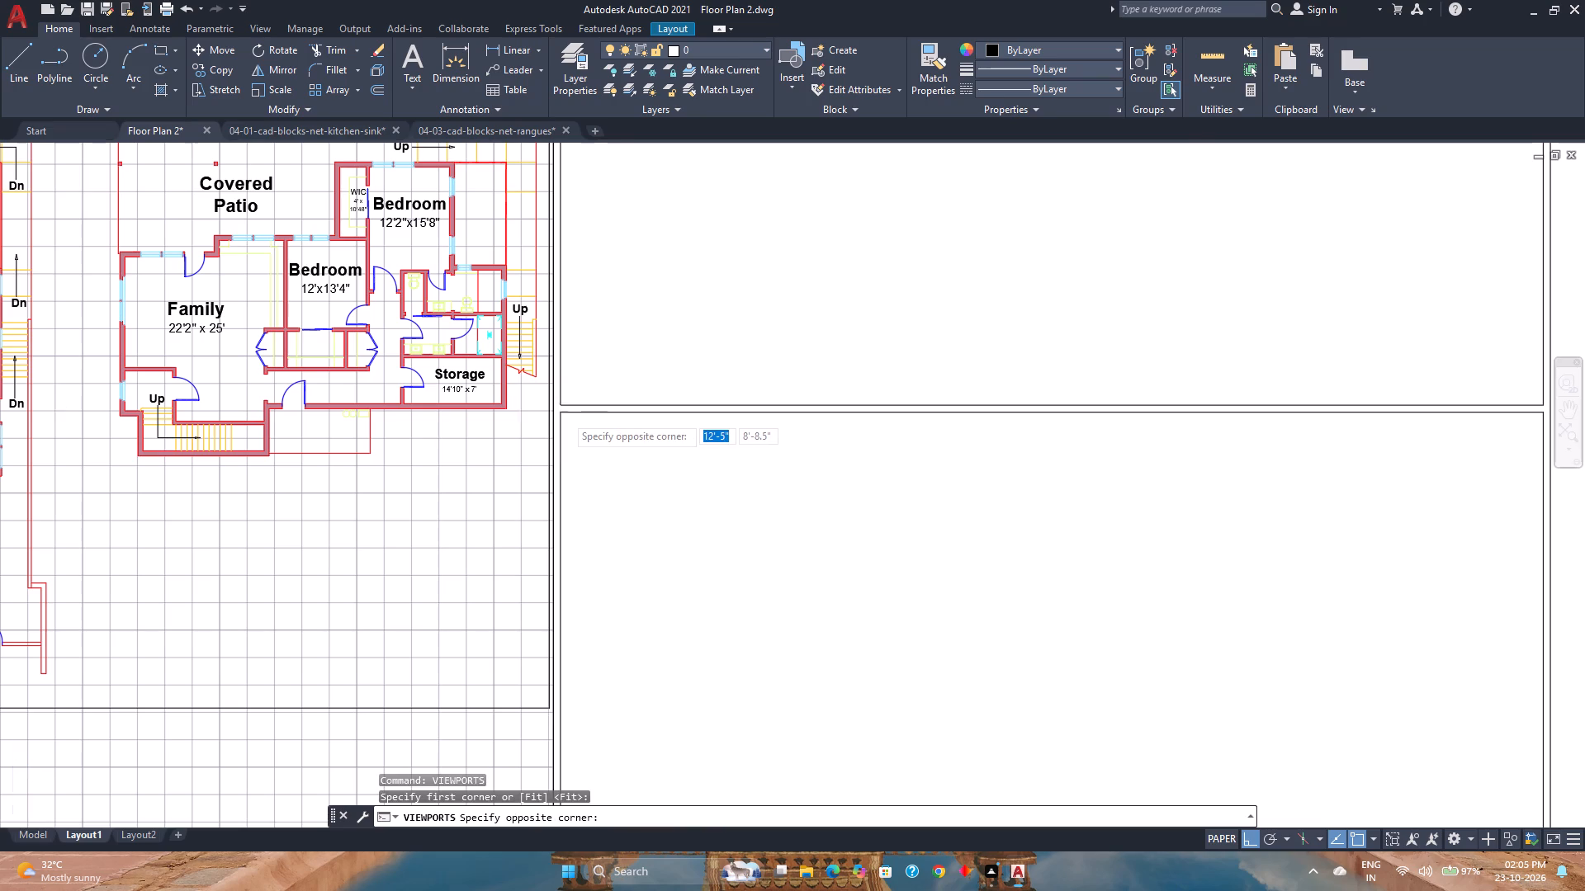
{"action": "scroll", "coordinate": [916, 676], "scroll_direction": "up", "scroll_amount": 3}
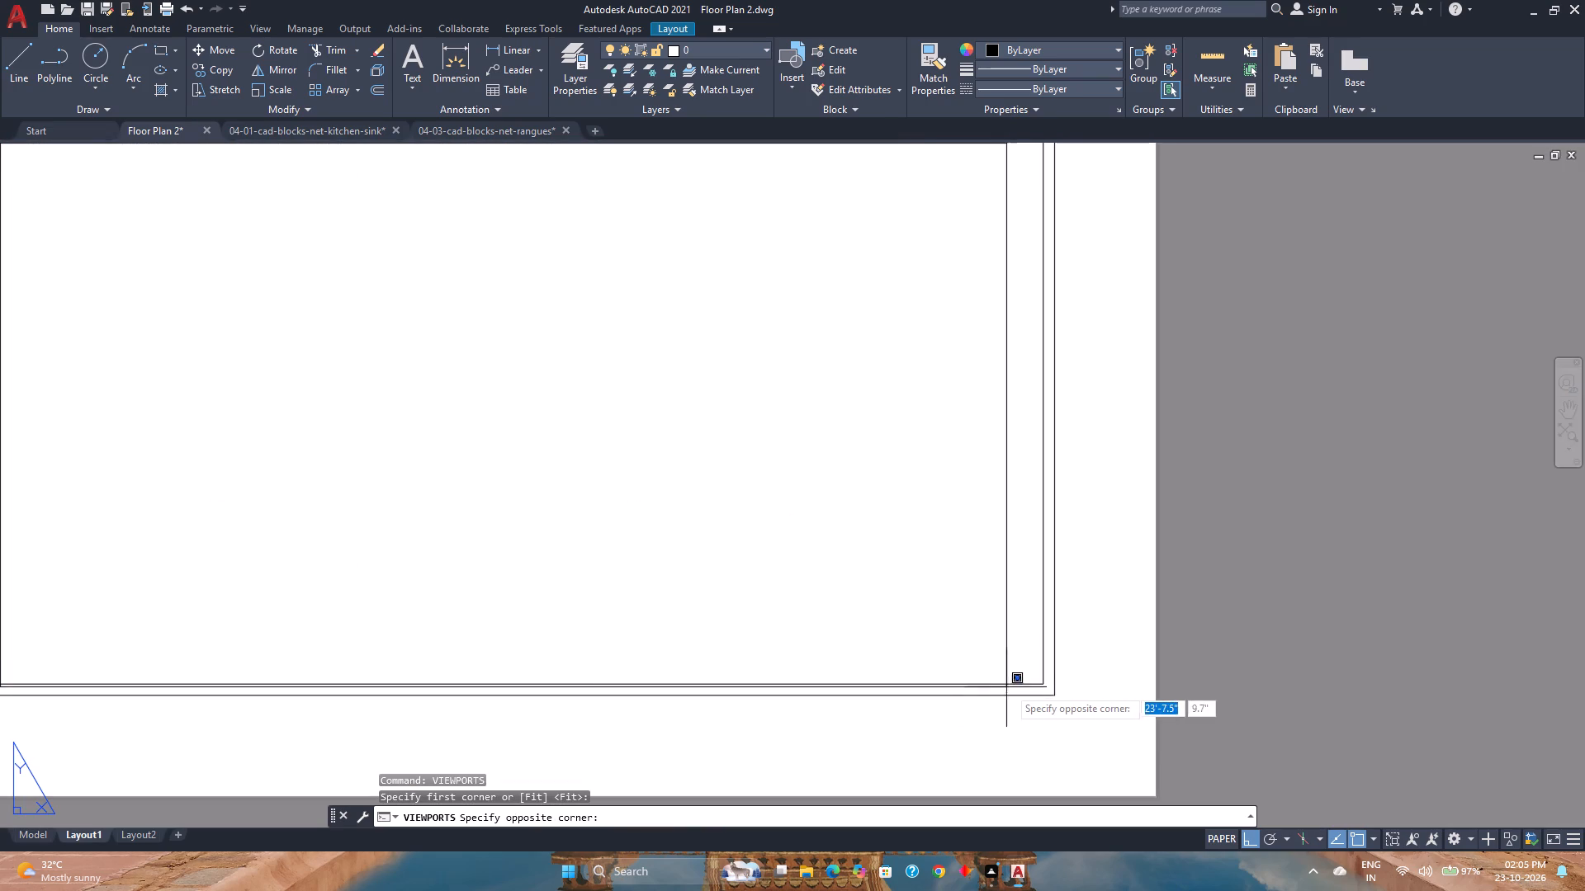
{"action": "left_click", "coordinate": [1039, 686]}
Create a viewport with the Active Model Configuration filling the upper-right panel between its opposite inner corners.
{"action": "scroll", "coordinate": [1039, 686], "scroll_direction": "down", "scroll_amount": 3}
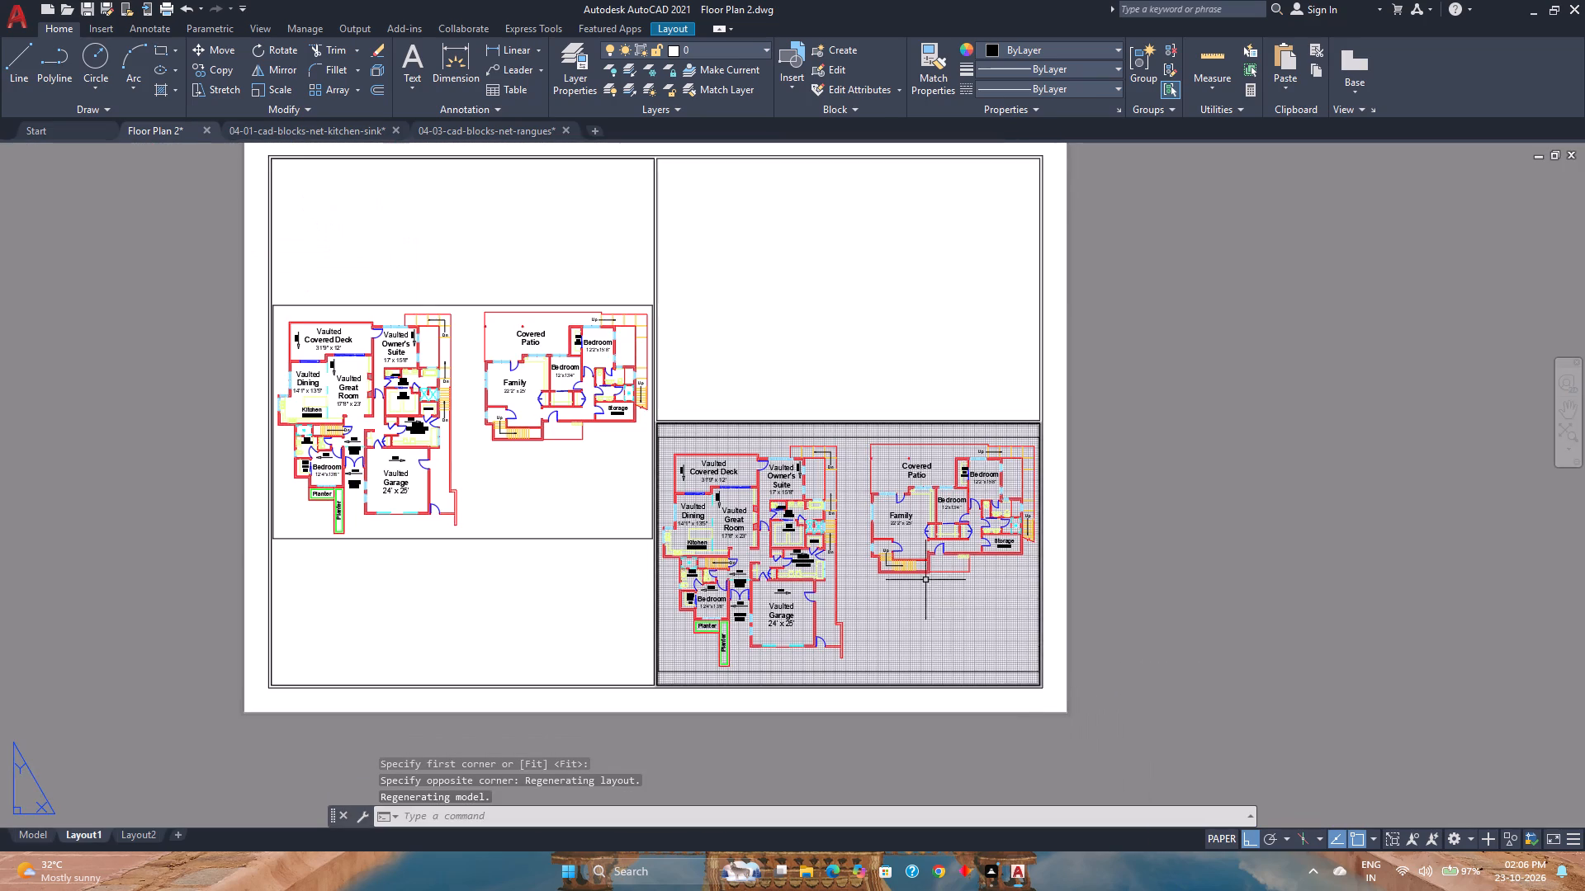
{"action": "middle_click_drag", "start_coordinate": [852, 367], "coordinate": [778, 522]}
{"action": "middle_click", "coordinate": [778, 522]}
{"action": "type", "text": "VIEWPO"}
{"action": "key", "text": "Return"}
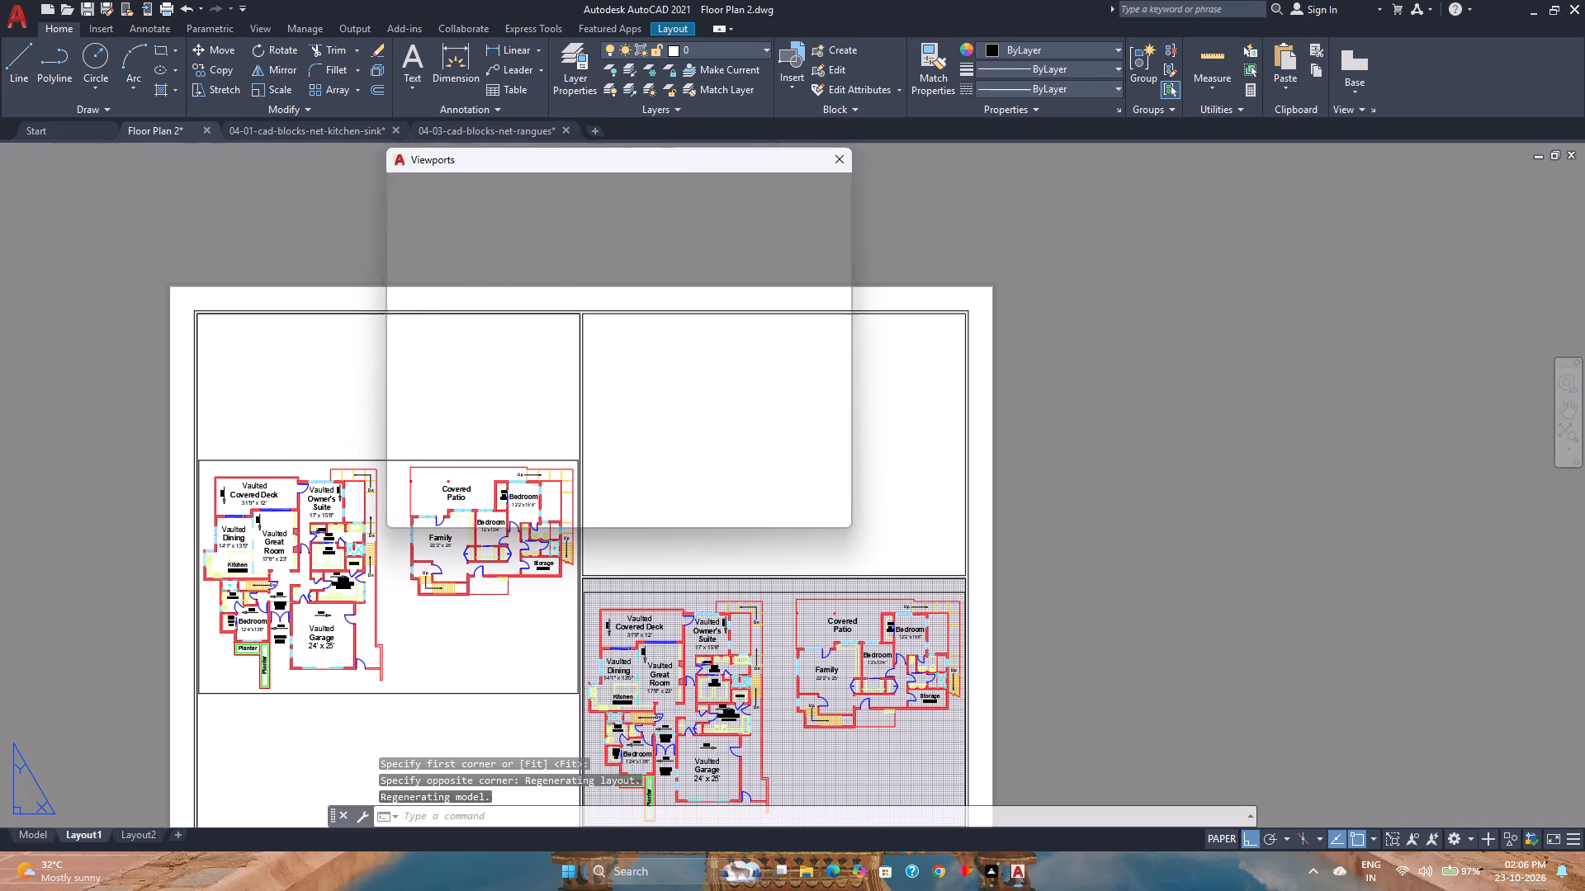
{"action": "left_click", "coordinate": [677, 514]}
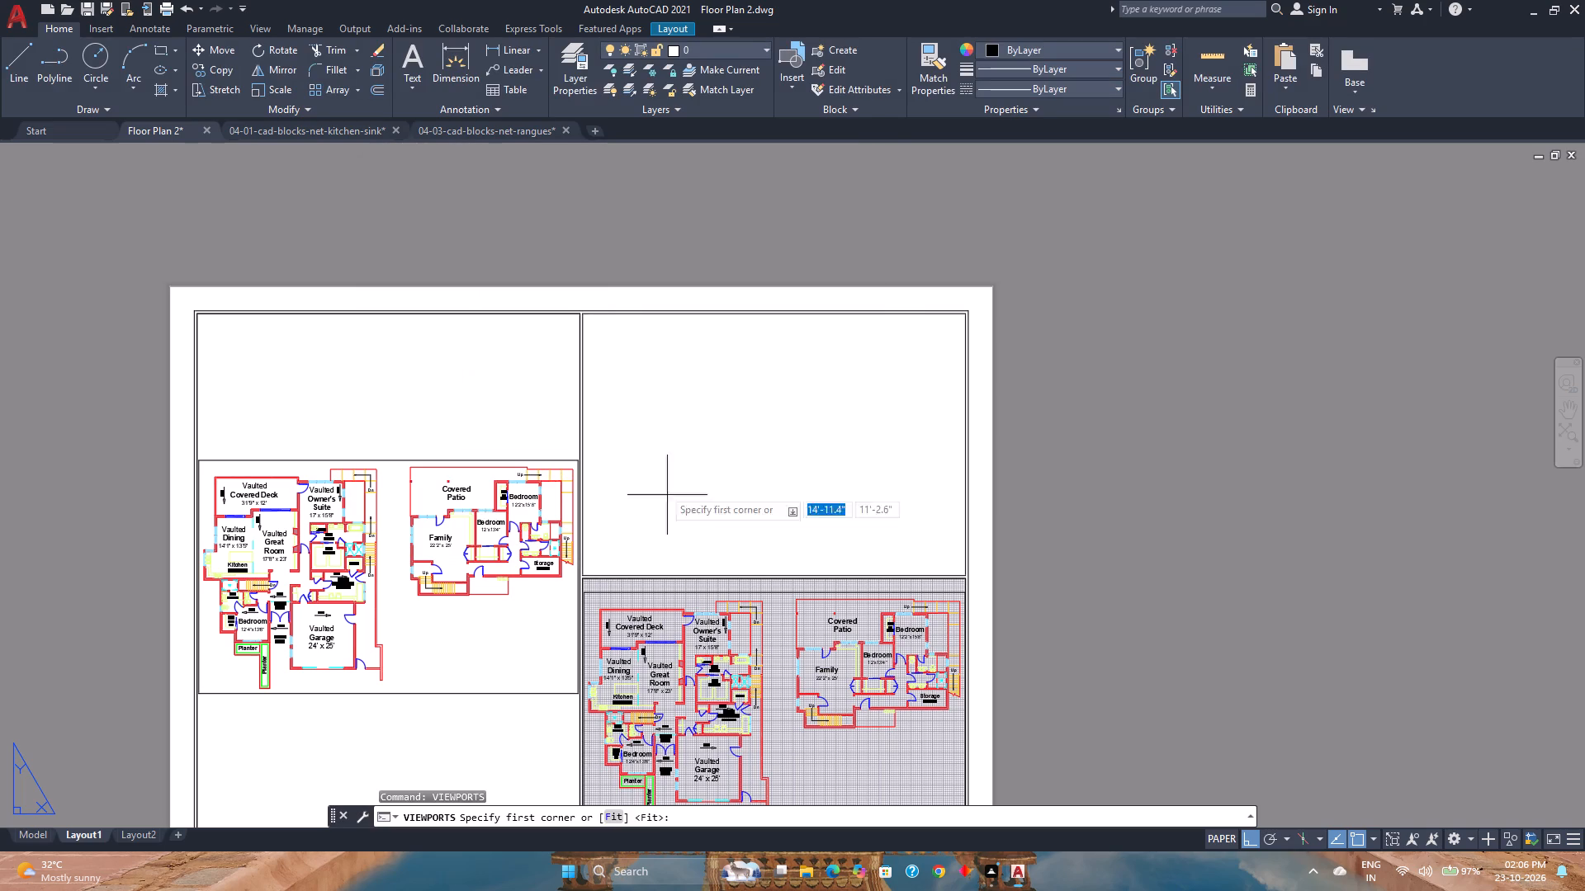
{"action": "left_click", "coordinate": [584, 317]}
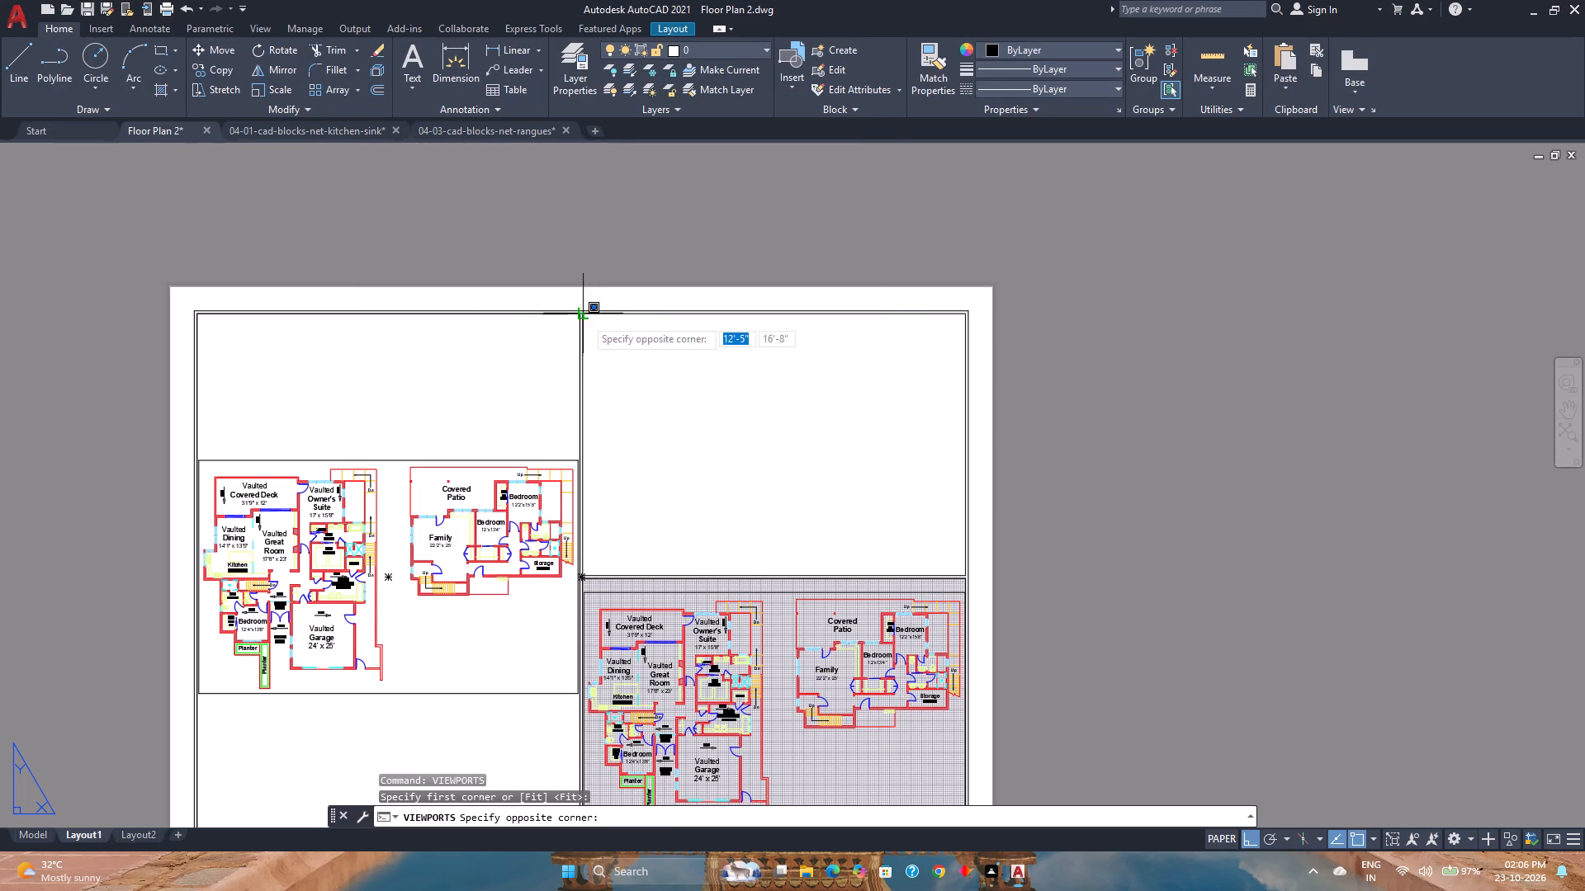
{"action": "scroll", "coordinate": [963, 573], "scroll_direction": "up", "scroll_amount": 3}
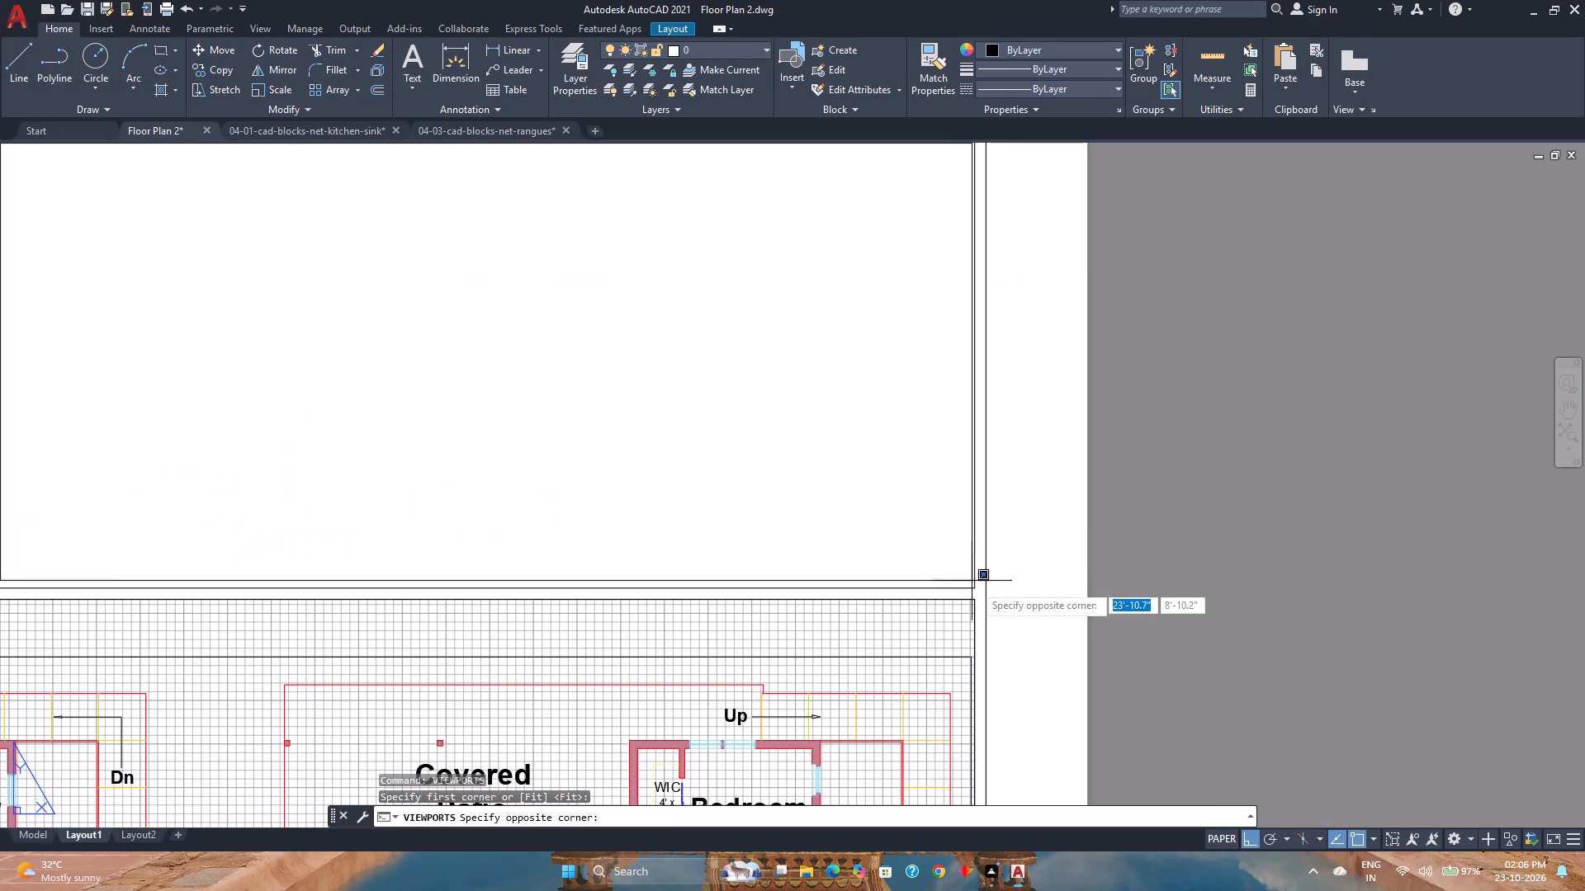
{"action": "left_click", "coordinate": [978, 592]}
{"action": "key", "text": "Escape"}
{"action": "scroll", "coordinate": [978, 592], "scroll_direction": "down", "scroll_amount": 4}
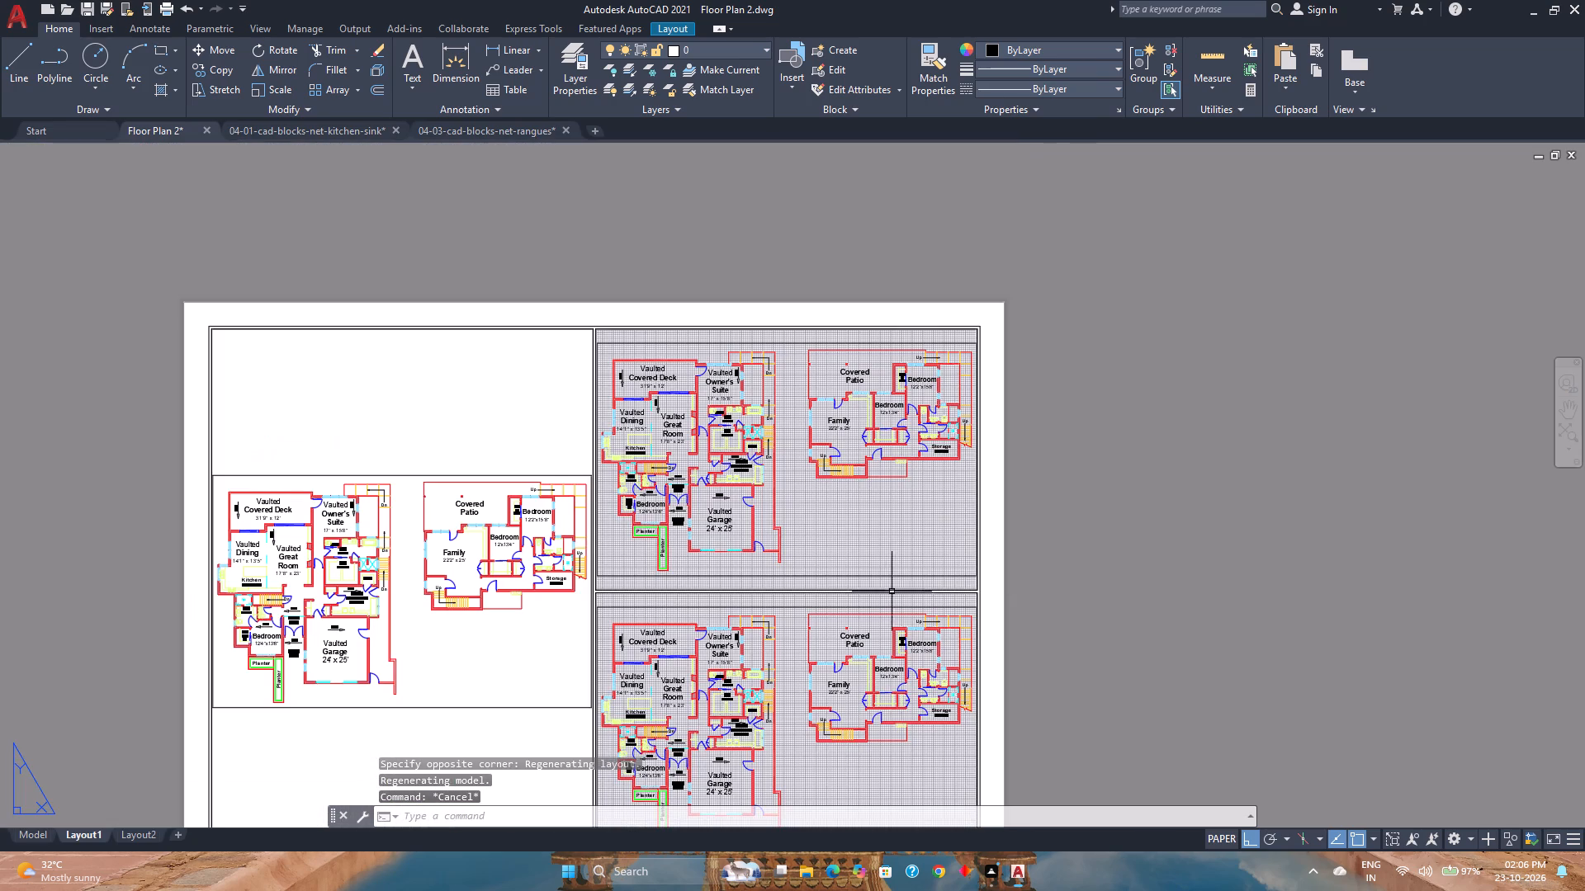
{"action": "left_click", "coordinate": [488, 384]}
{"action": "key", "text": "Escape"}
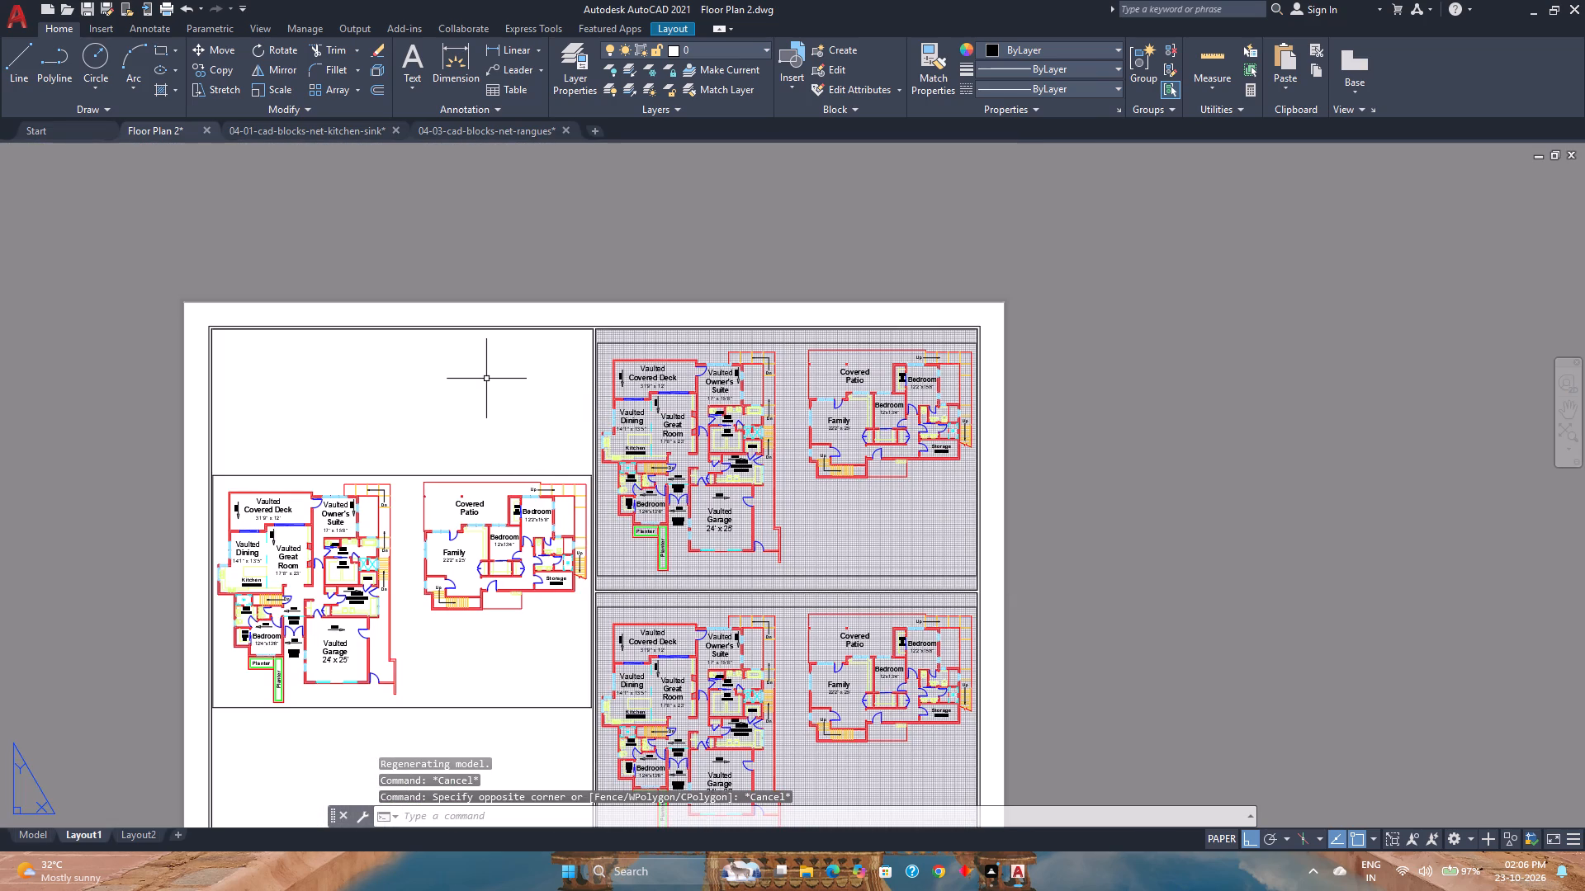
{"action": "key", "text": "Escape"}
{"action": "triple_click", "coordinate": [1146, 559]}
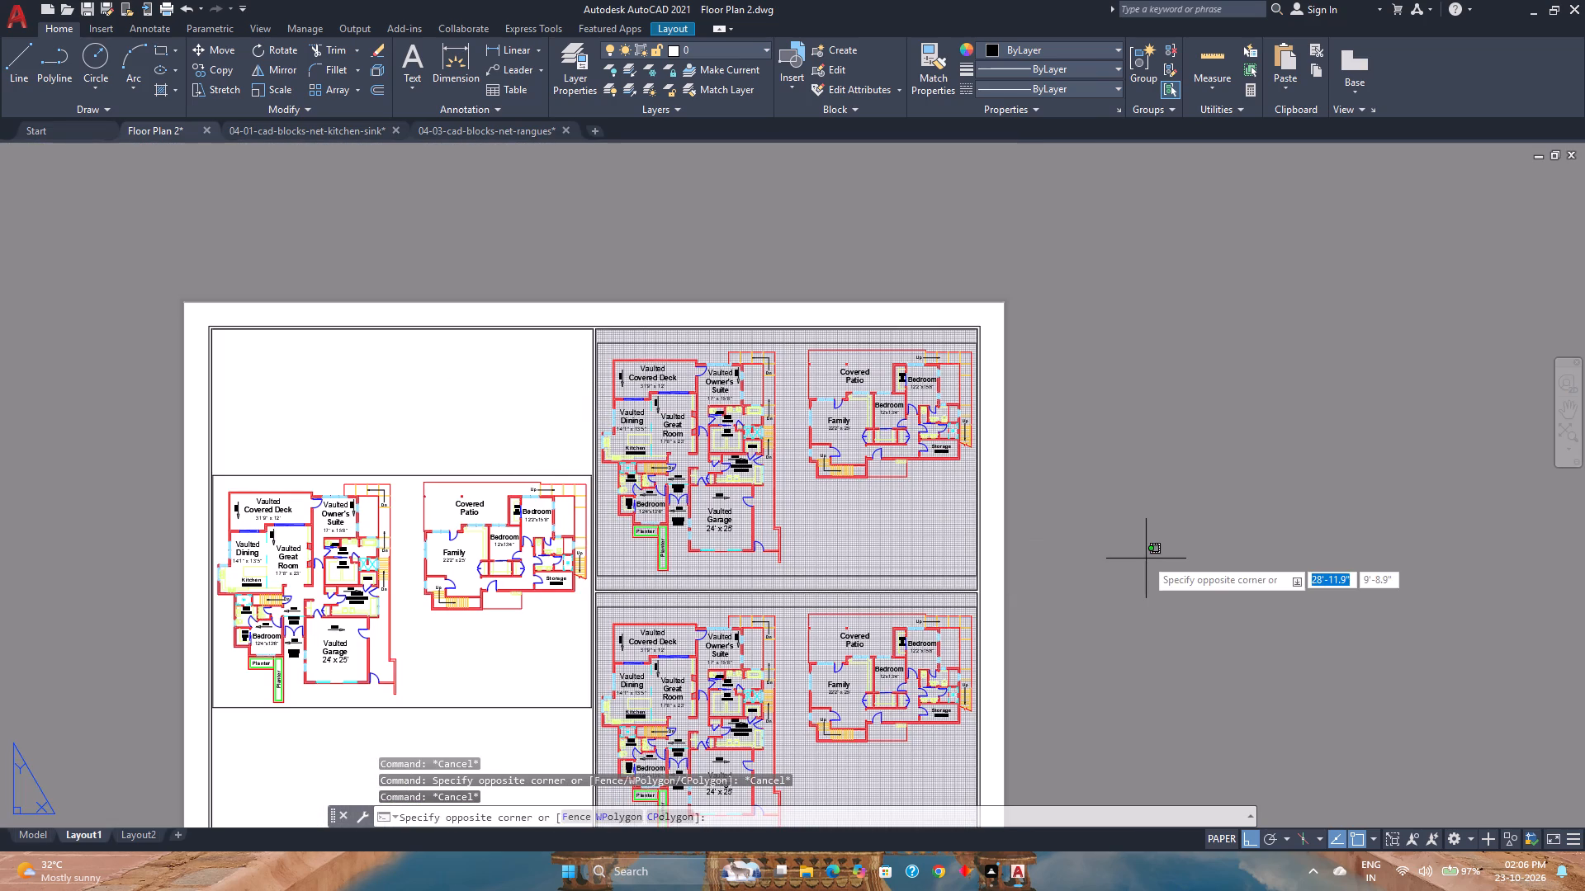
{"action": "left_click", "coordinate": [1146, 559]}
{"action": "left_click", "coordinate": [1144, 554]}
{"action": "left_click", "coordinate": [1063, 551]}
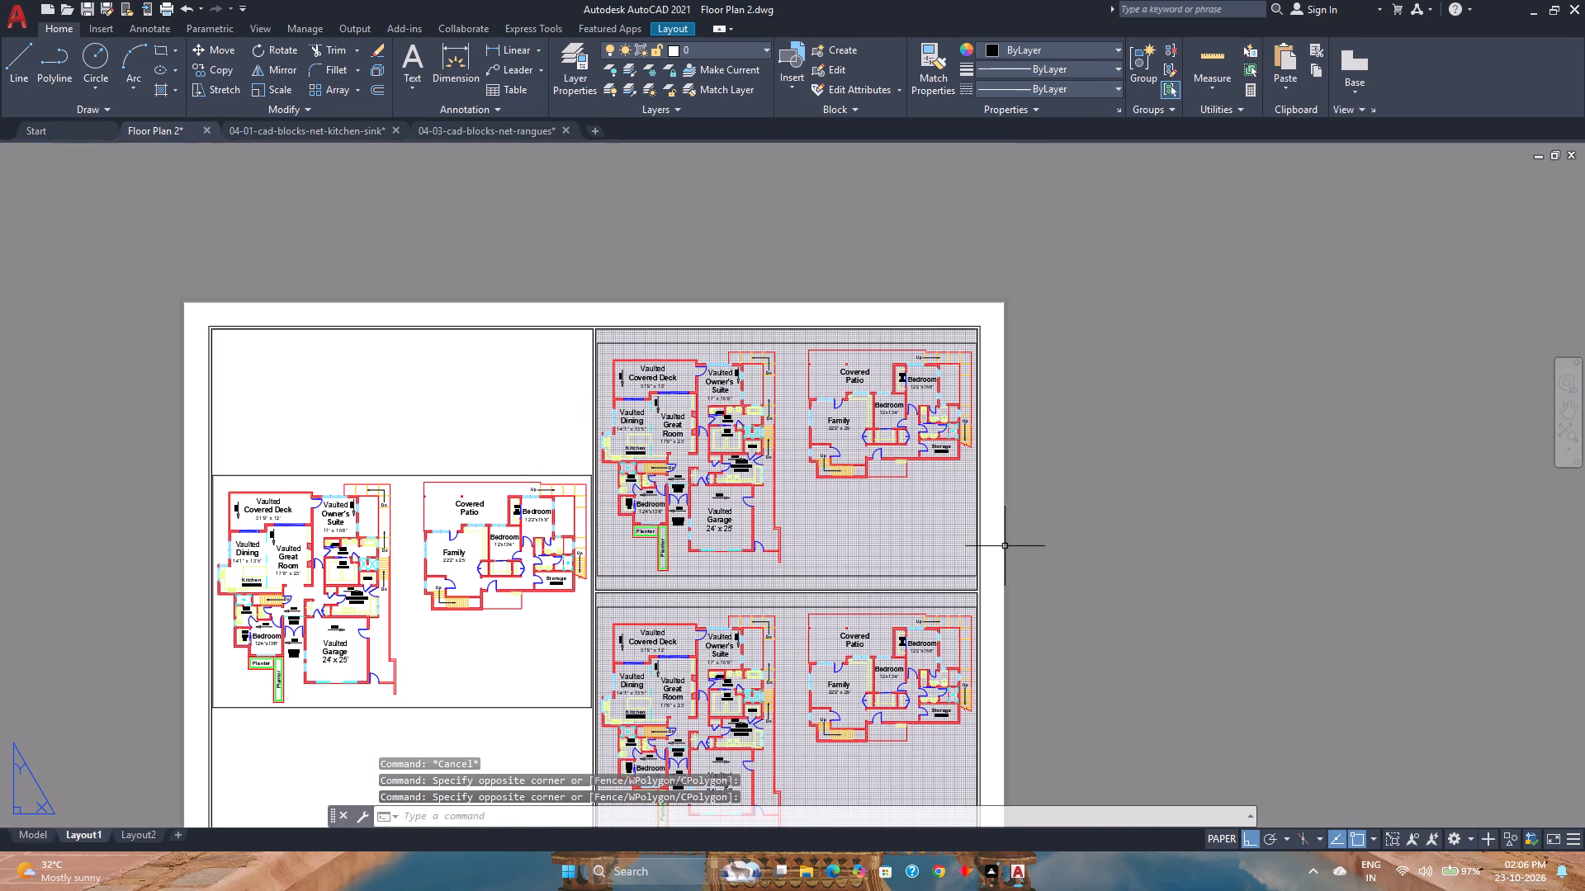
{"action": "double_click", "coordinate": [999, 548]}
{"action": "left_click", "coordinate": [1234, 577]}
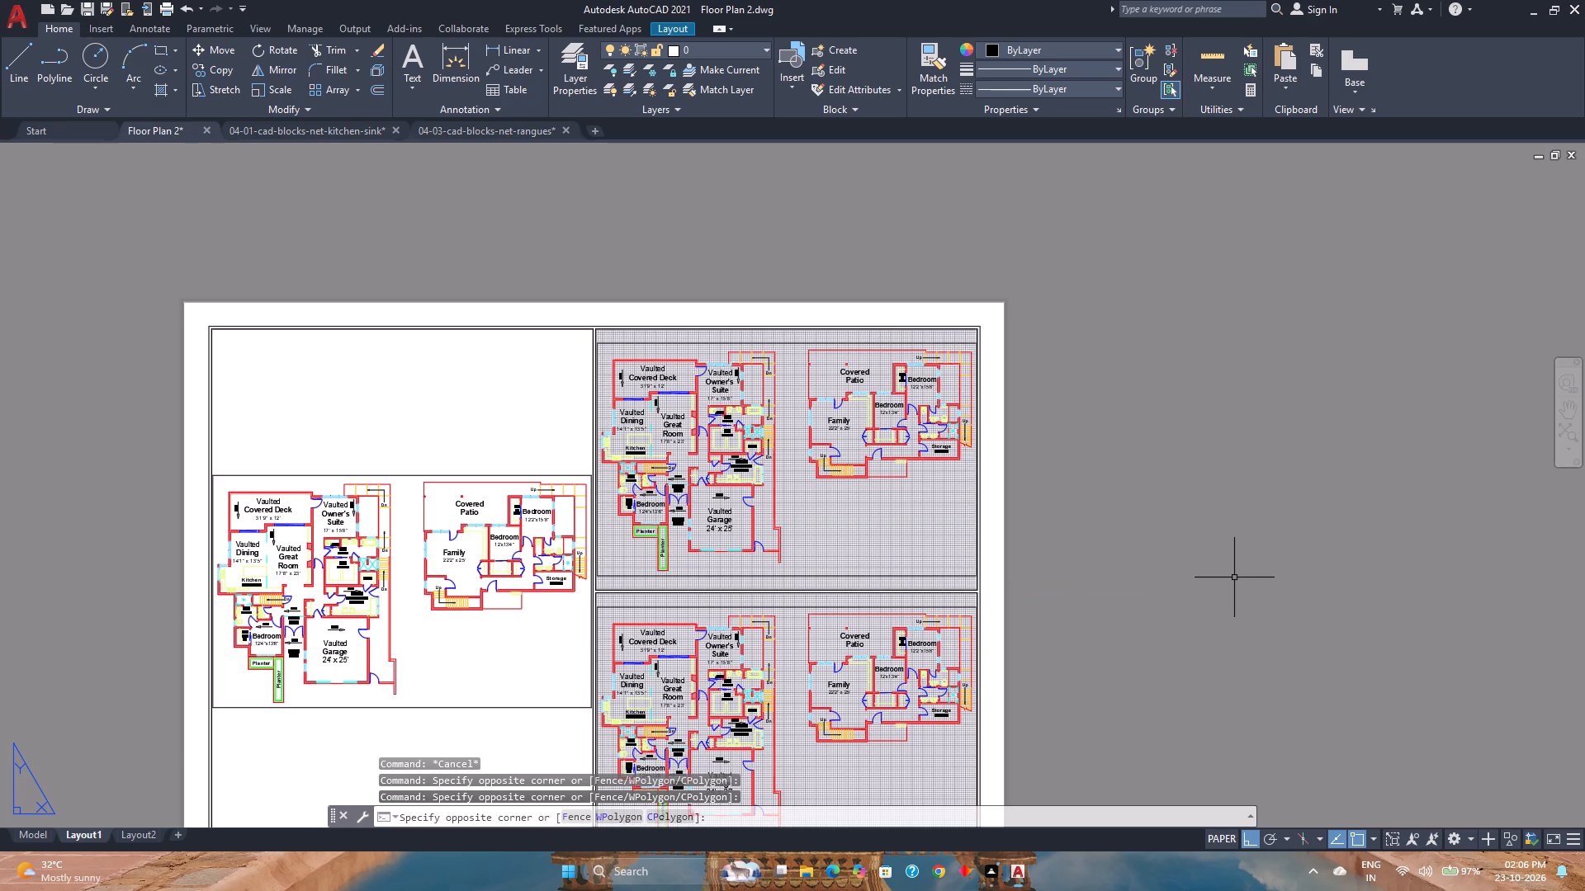
Activate the tall left panel's viewport and set it to the custom model view G FLR.
{"action": "left_click", "coordinate": [357, 478]}
{"action": "left_click", "coordinate": [359, 478]}
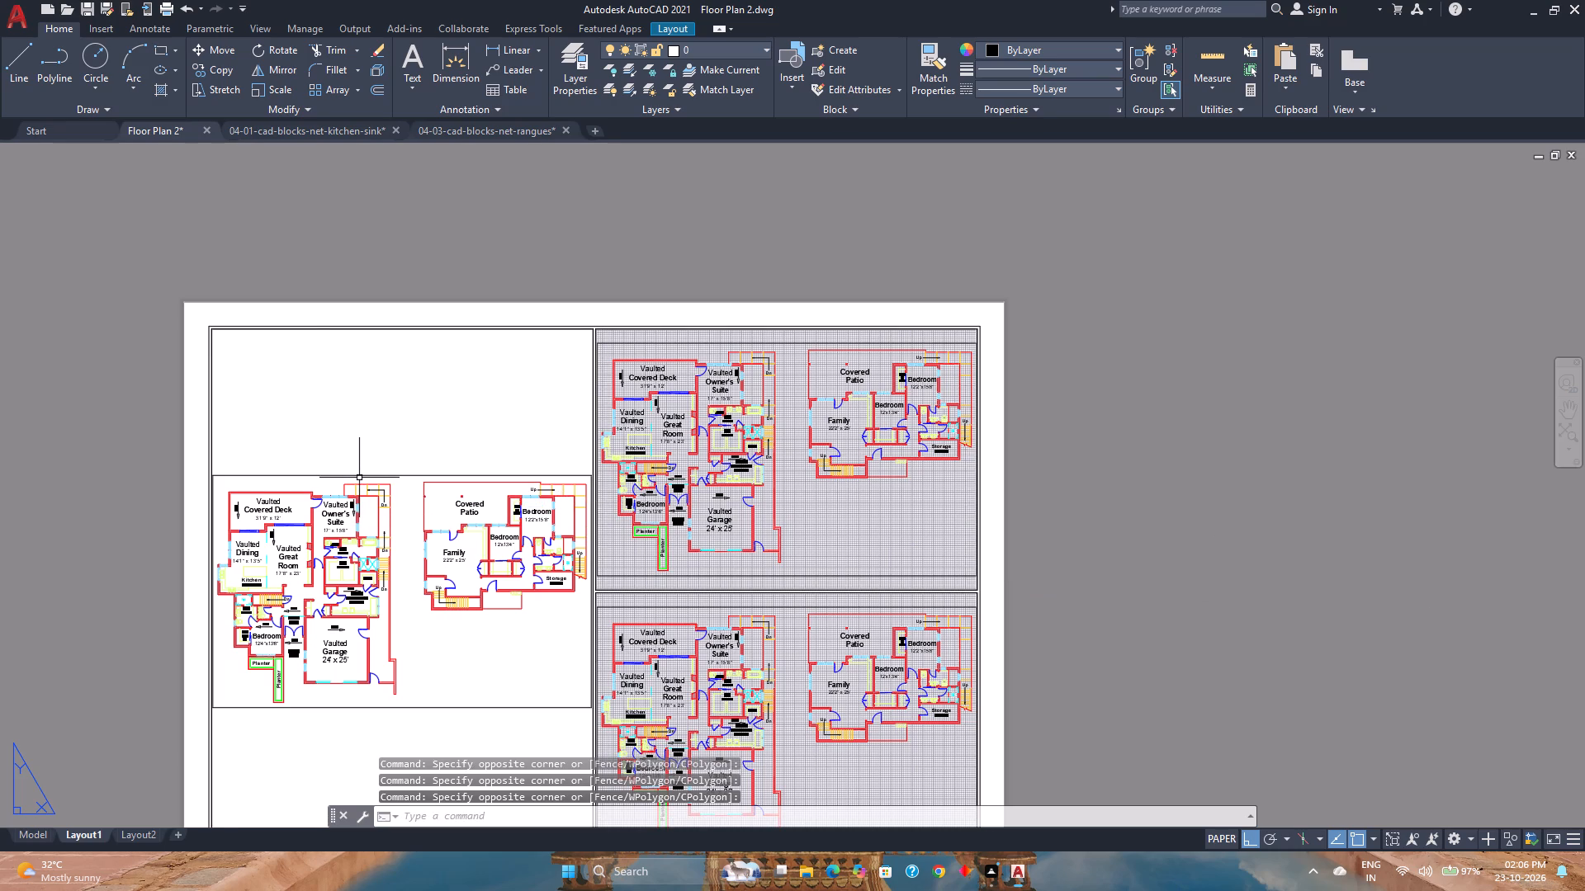
{"action": "left_click", "coordinate": [359, 478]}
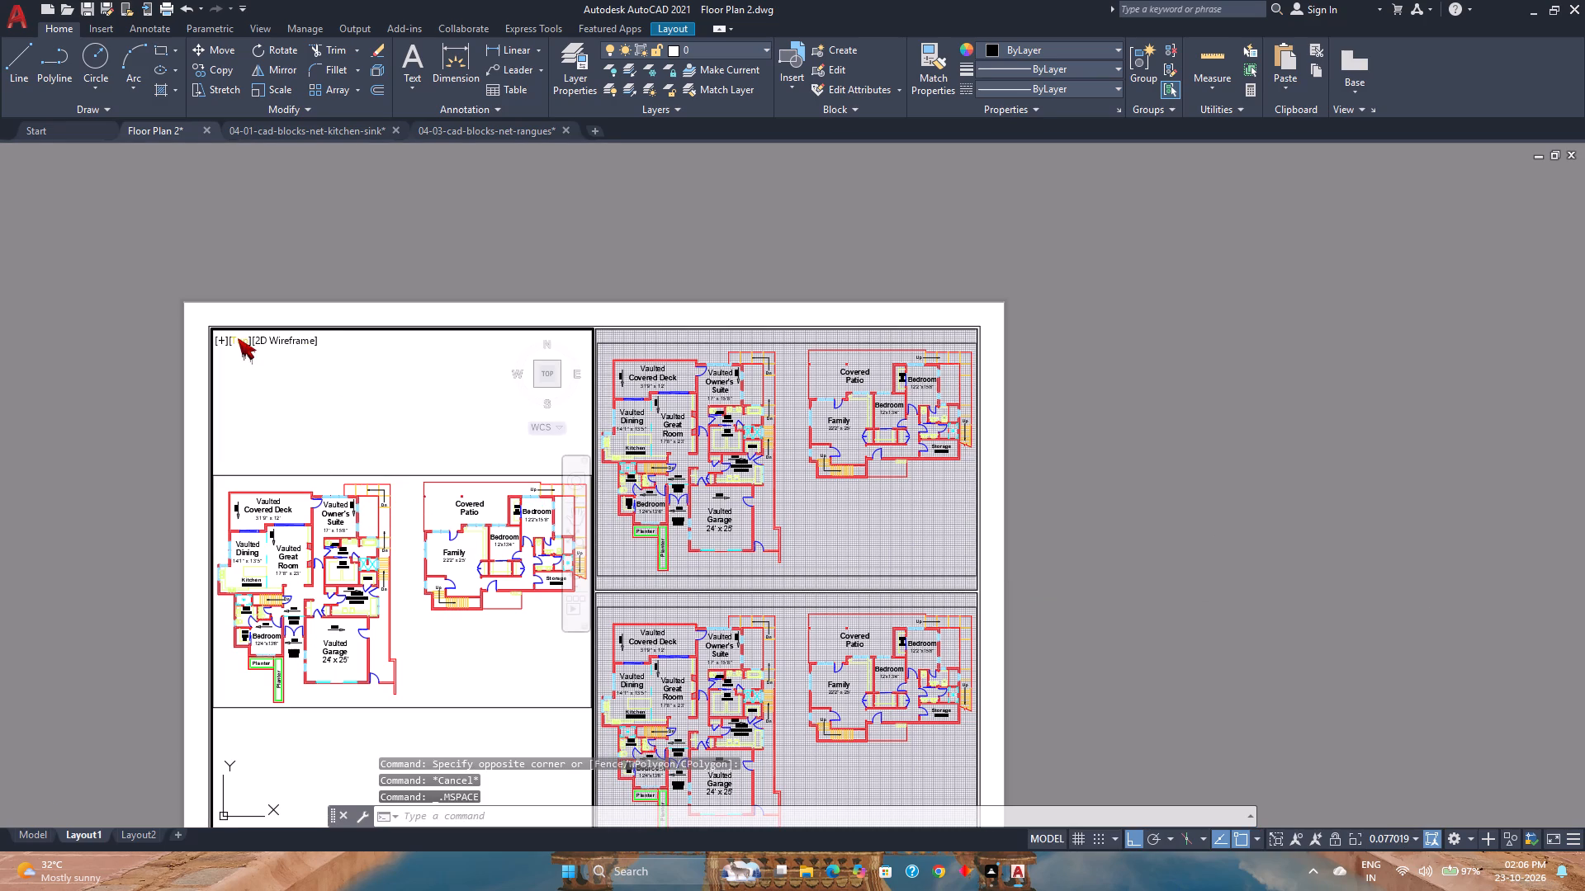
{"action": "left_click", "coordinate": [236, 338]}
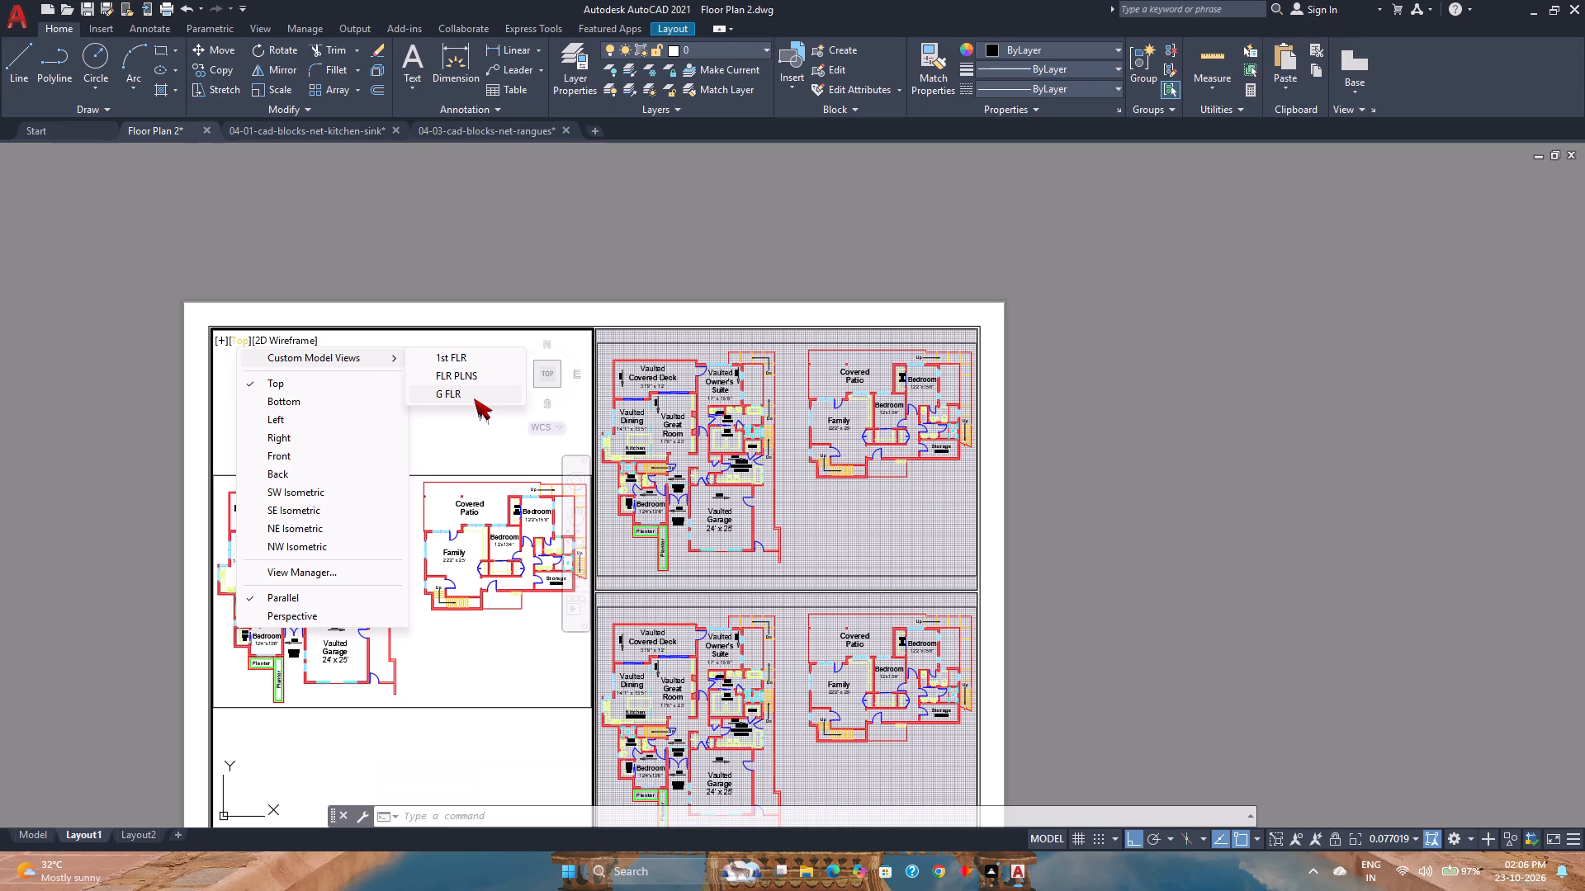
{"action": "left_click", "coordinate": [474, 398]}
{"action": "scroll", "coordinate": [474, 398], "scroll_direction": "down", "scroll_amount": 1}
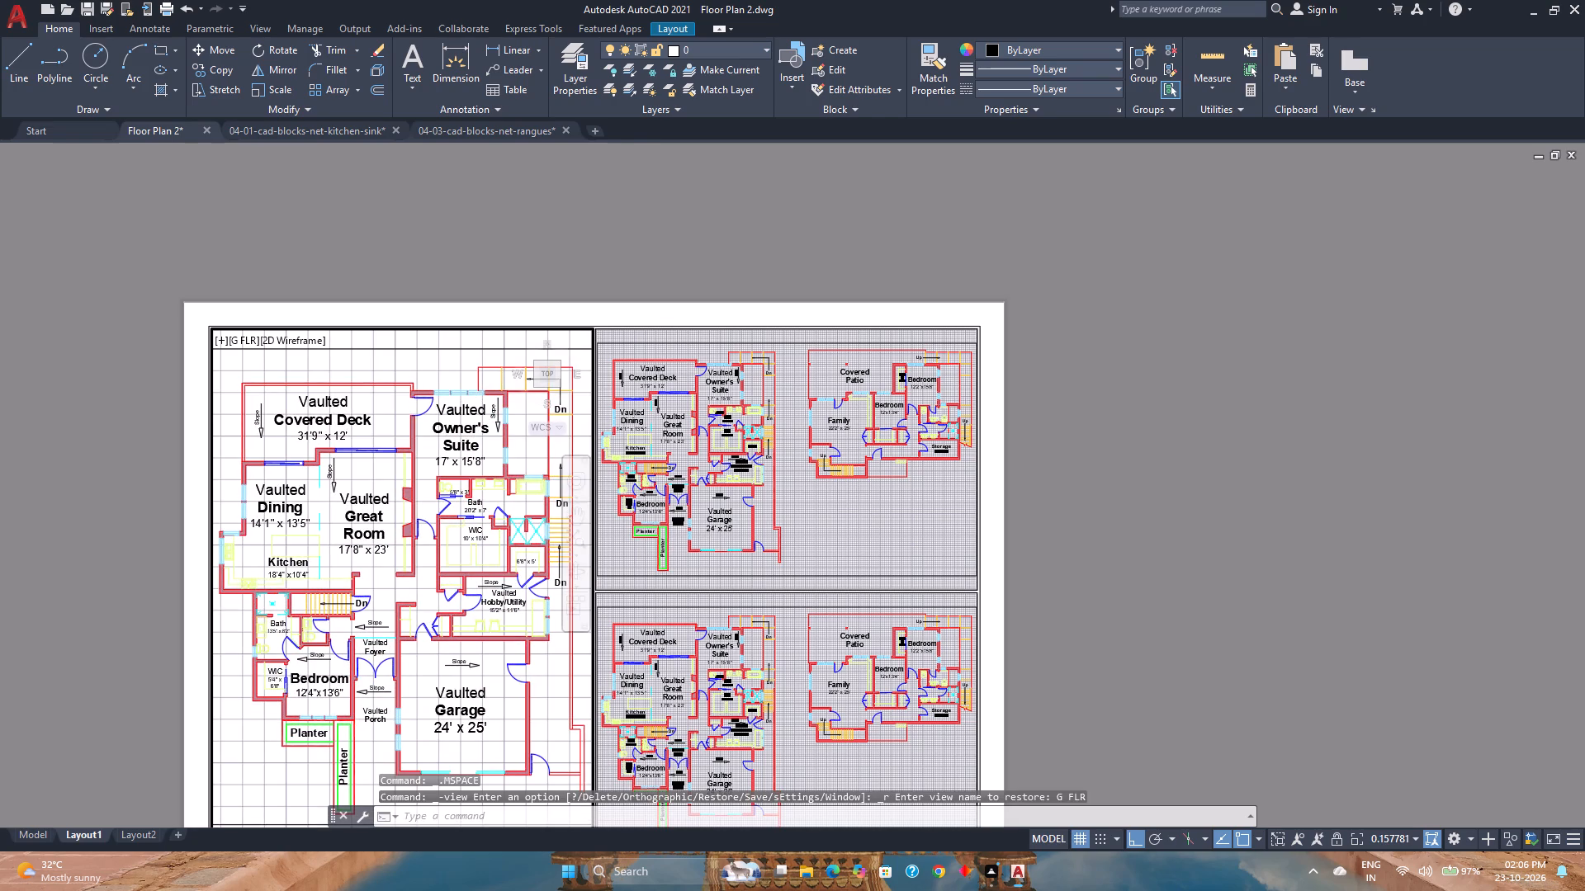
{"action": "scroll", "coordinate": [474, 398], "scroll_direction": "up", "scroll_amount": 1}
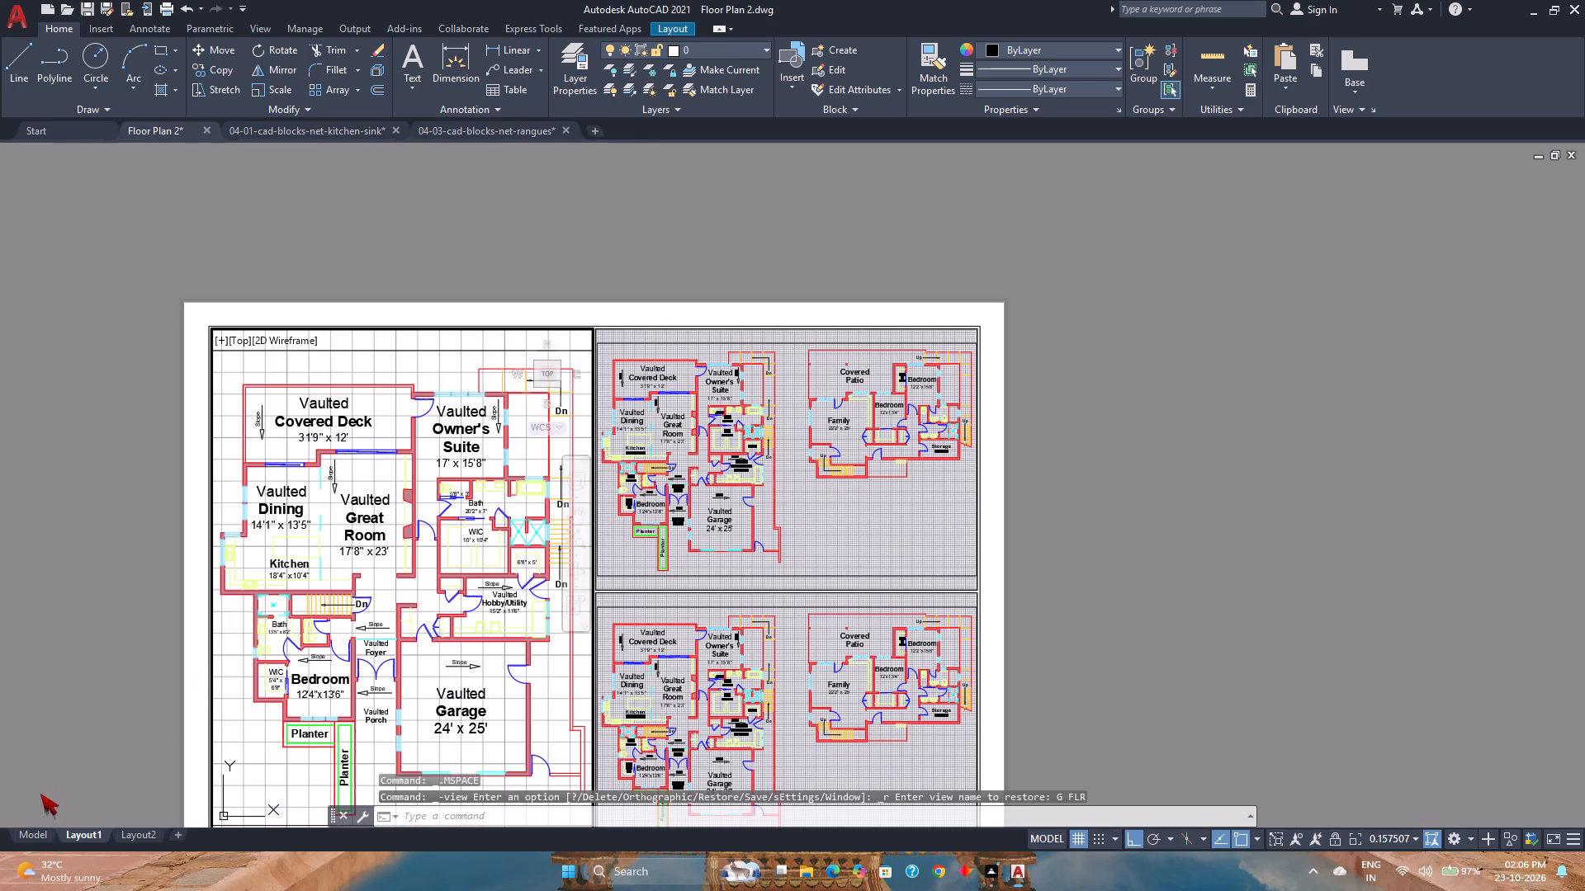
Erase the rectangle enclosing both floor plans in model space, and return to the paper space of Layout1.
{"action": "left_click", "coordinate": [38, 834]}
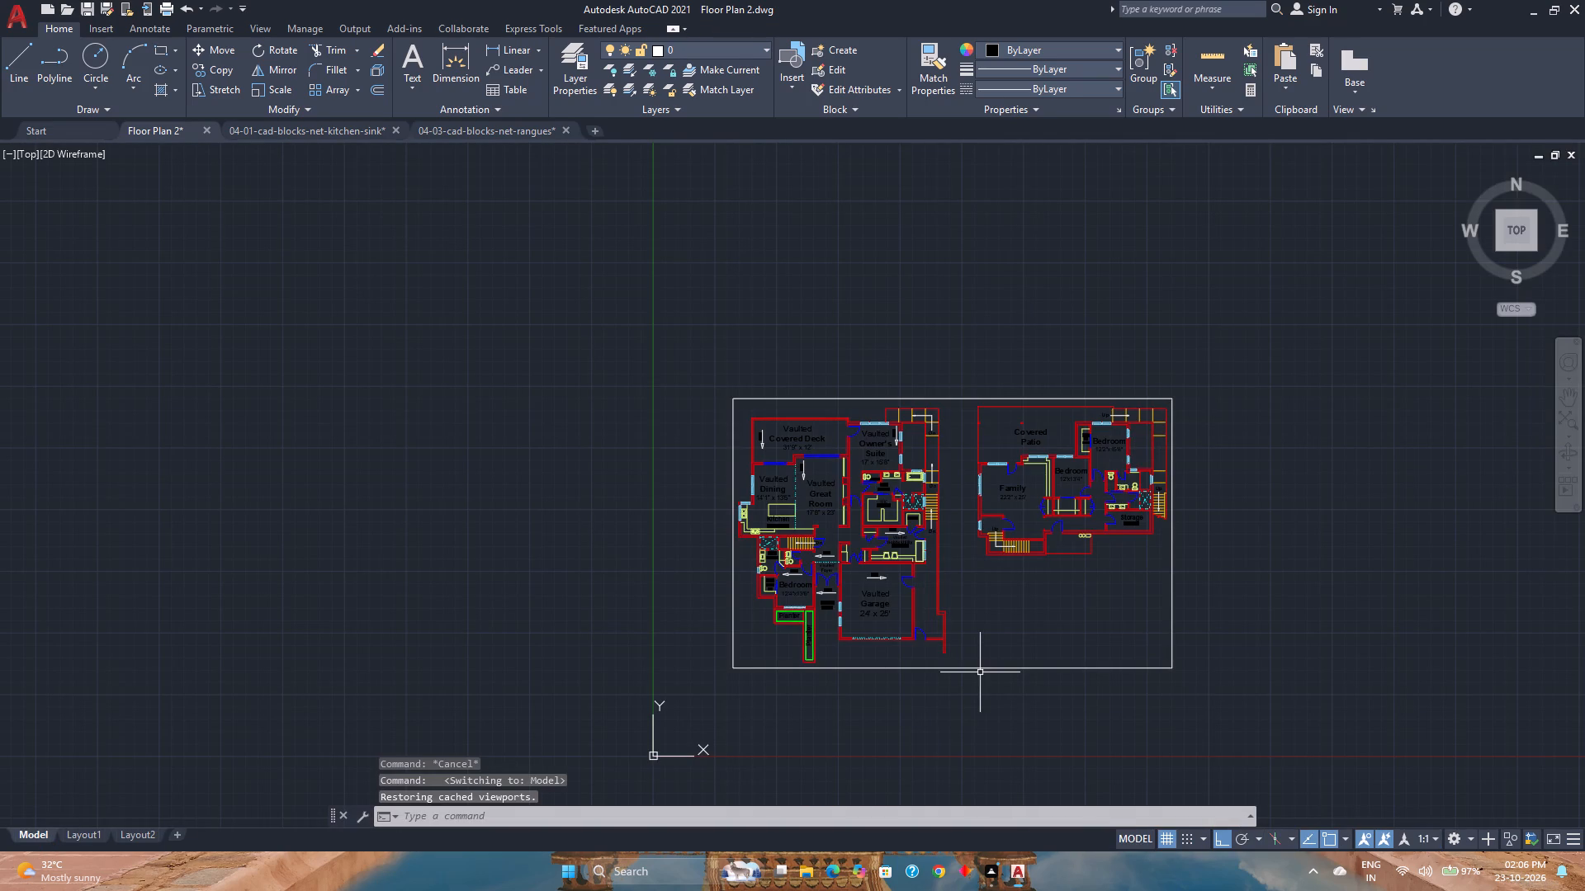
{"action": "left_click", "coordinate": [980, 667]}
{"action": "key", "text": "Delete"}
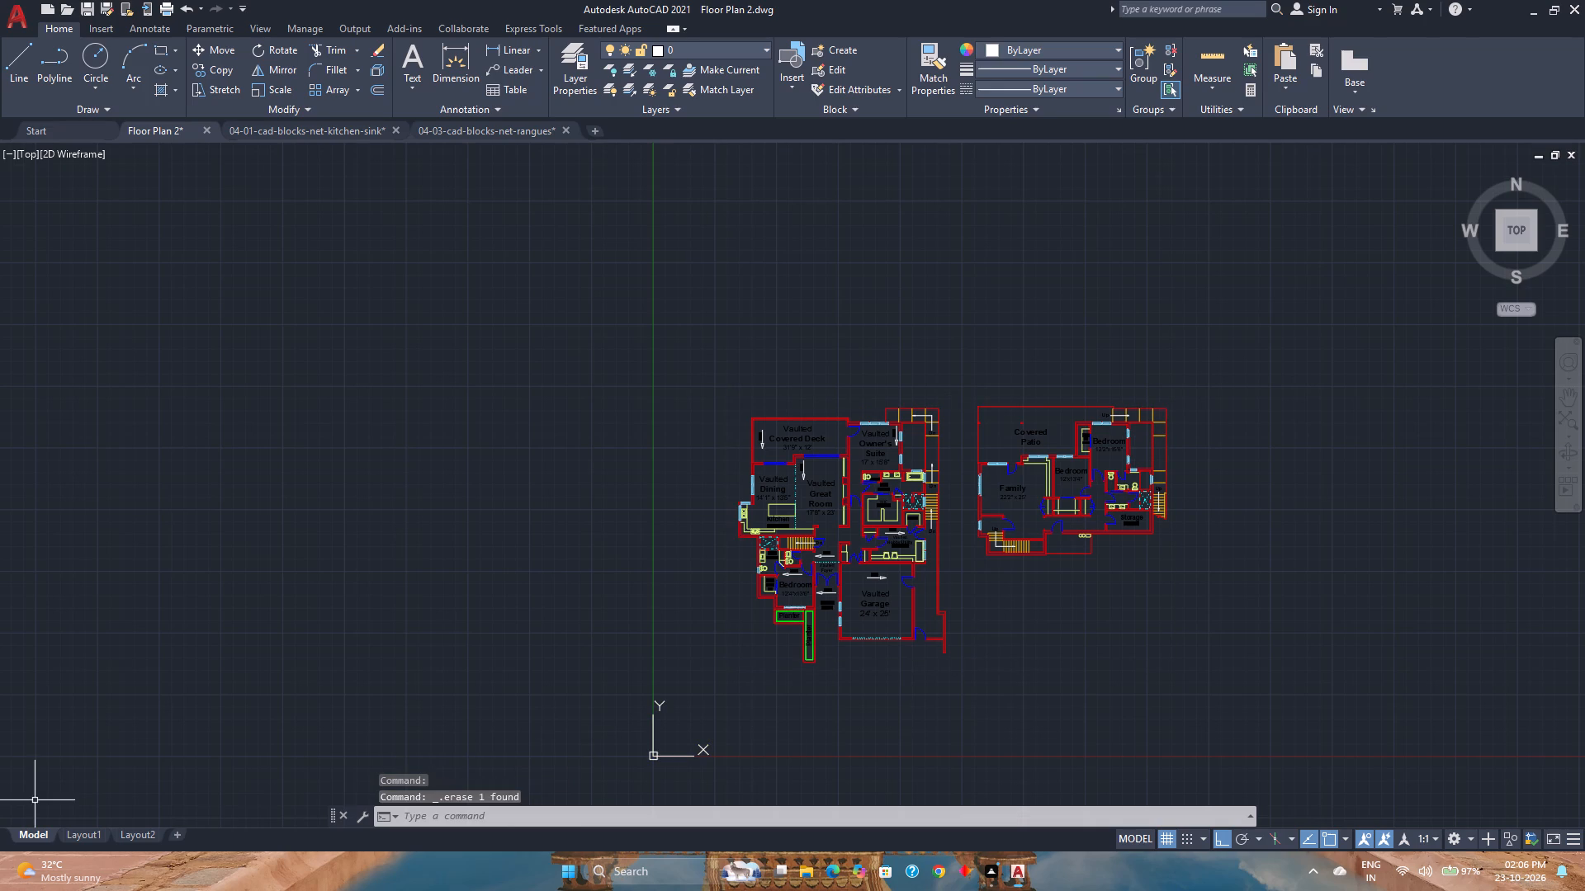
{"action": "left_click", "coordinate": [72, 836]}
{"action": "double_click", "coordinate": [1346, 548]}
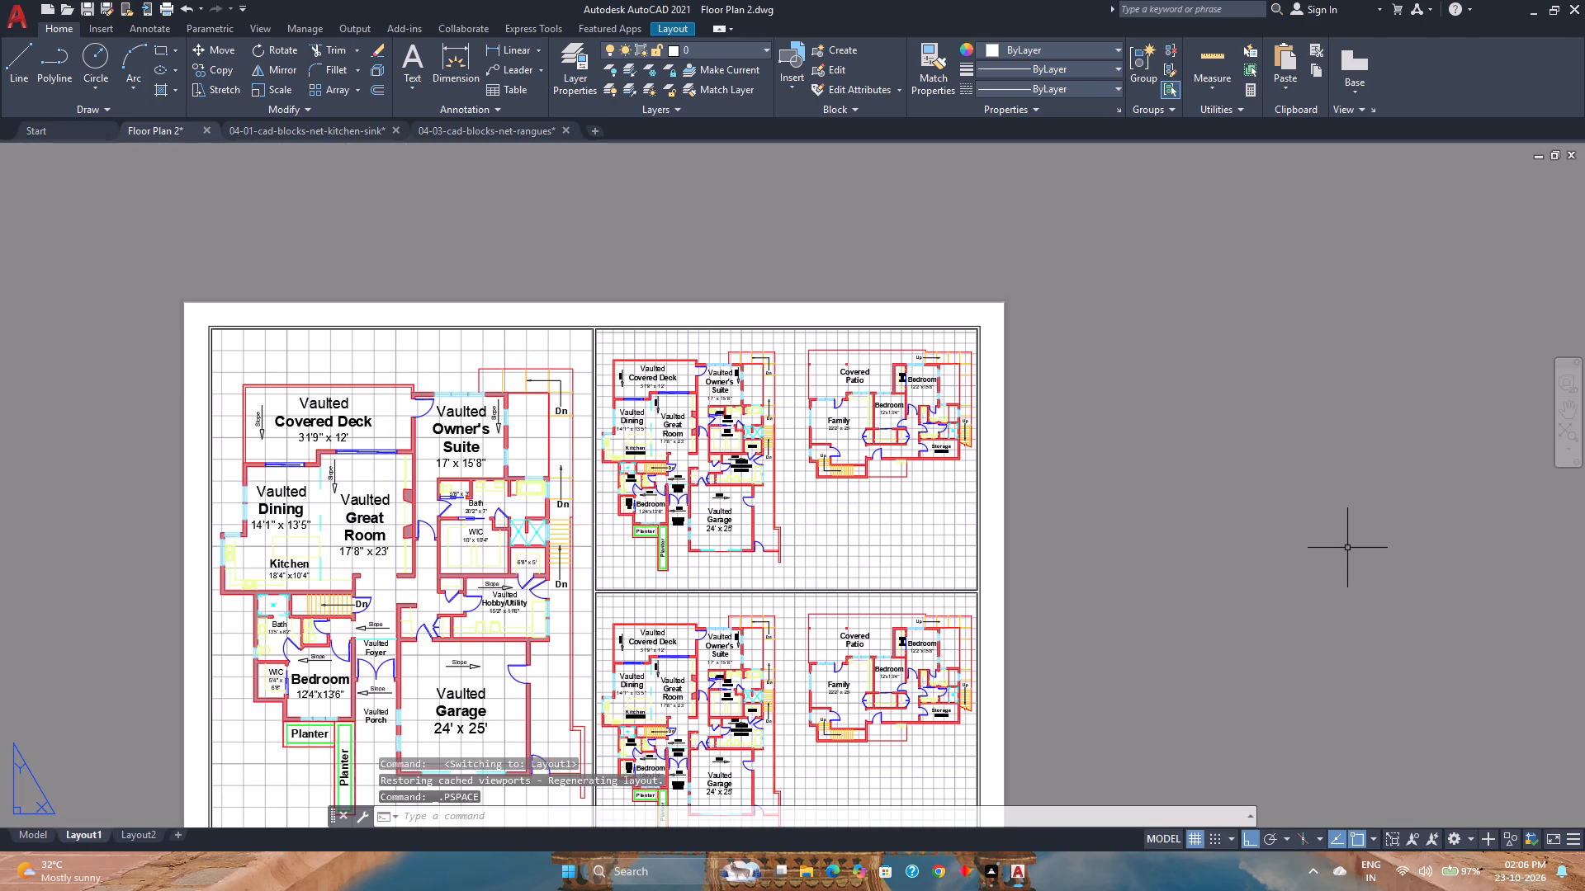
Set the upper-right panel's viewport to the custom model view 1st FLR and return to paper space.
{"action": "scroll", "coordinate": [1347, 548], "scroll_direction": "down", "scroll_amount": 1}
{"action": "middle_click_drag", "start_coordinate": [1342, 555], "coordinate": [1081, 502]}
{"action": "middle_click", "coordinate": [1081, 502]}
{"action": "scroll", "coordinate": [1081, 502], "scroll_direction": "up", "scroll_amount": 1}
{"action": "middle_click_drag", "start_coordinate": [1081, 502], "coordinate": [1336, 492]}
{"action": "middle_click", "coordinate": [1336, 492]}
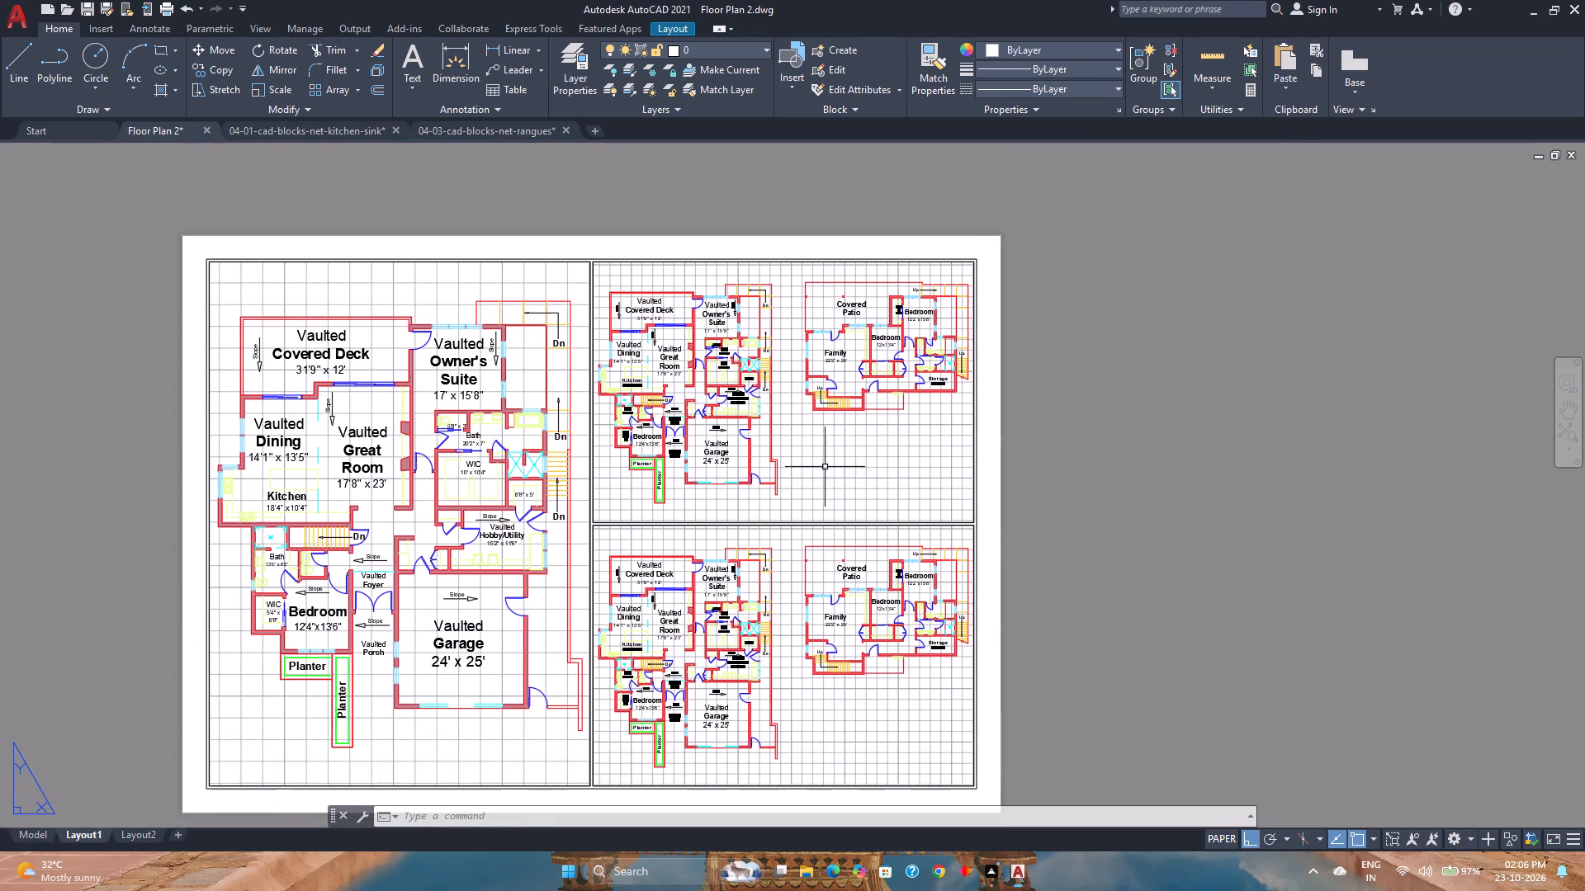
{"action": "left_click", "coordinate": [802, 502]}
{"action": "left_click", "coordinate": [791, 493]}
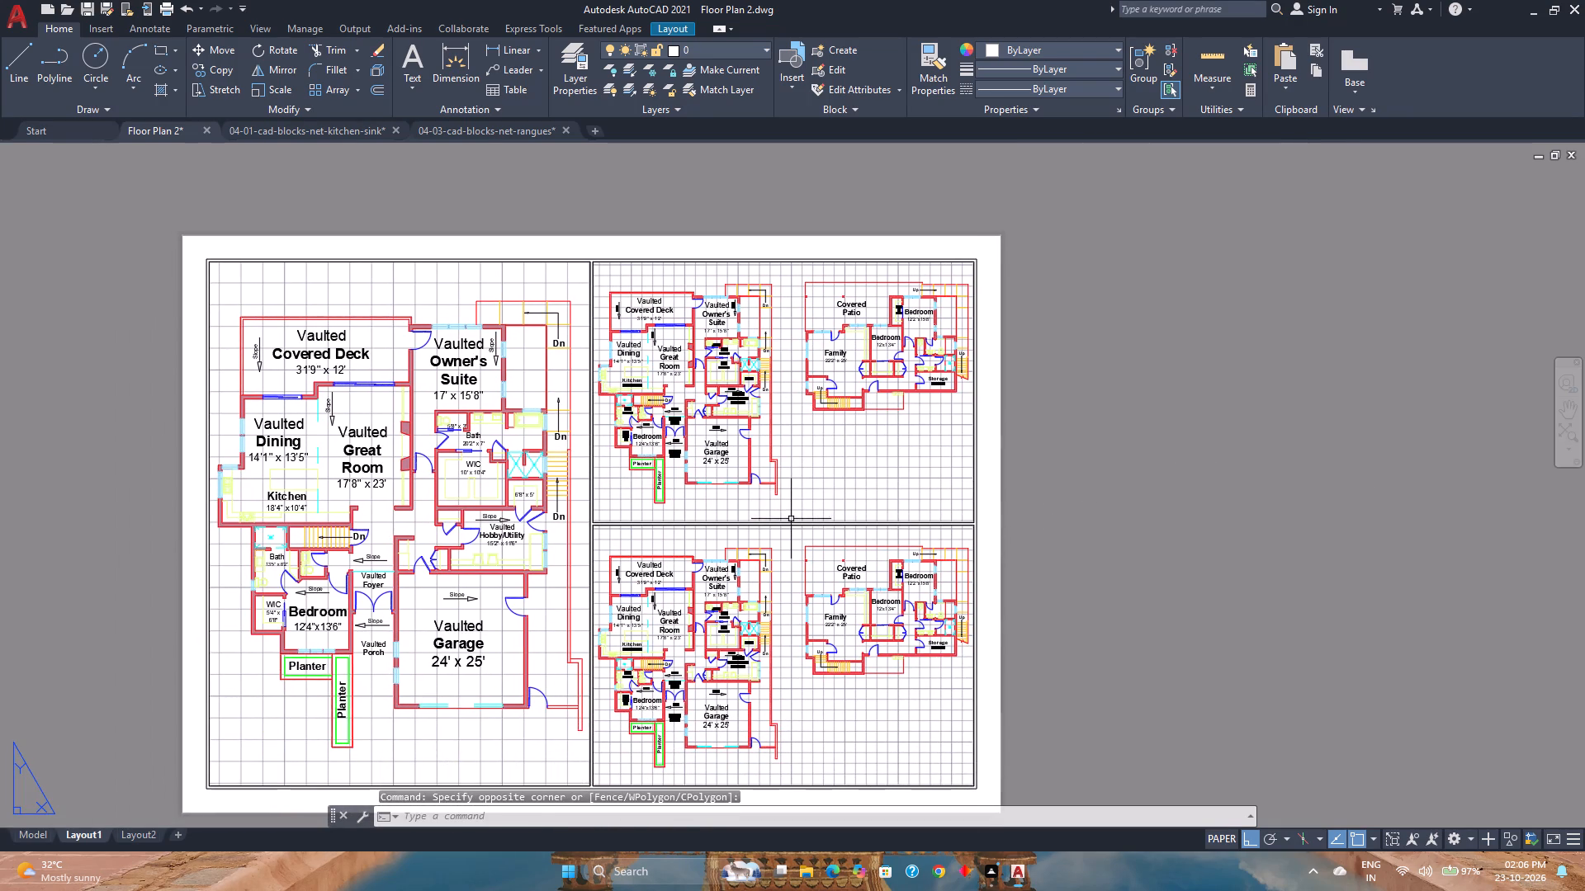
{"action": "left_click", "coordinate": [791, 519]}
{"action": "left_click", "coordinate": [762, 493]}
{"action": "triple_click", "coordinate": [746, 478]}
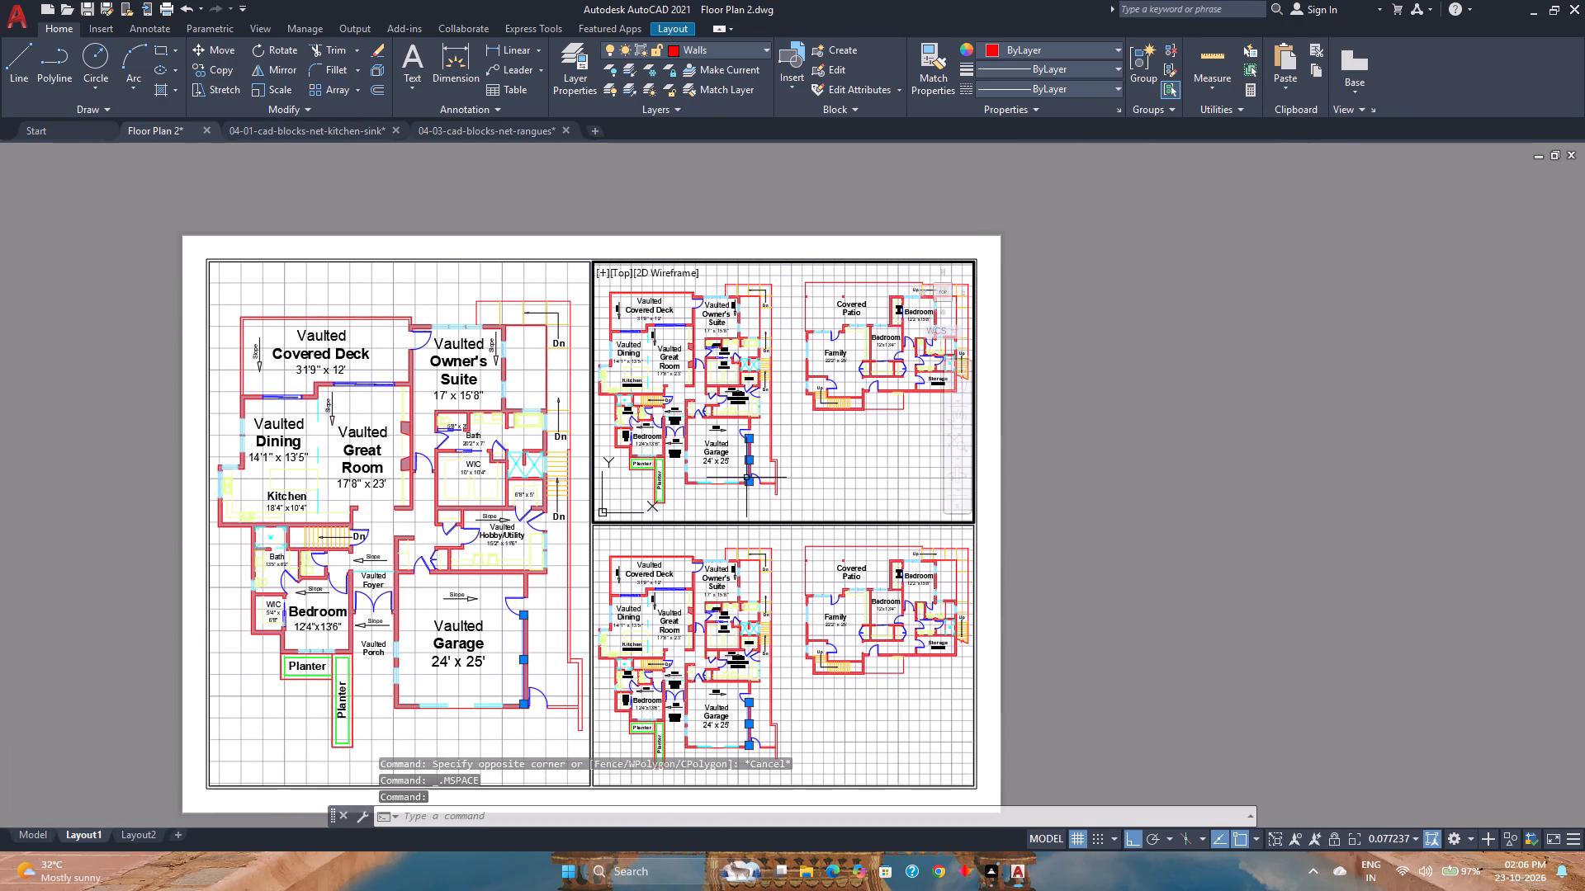
{"action": "left_click", "coordinate": [616, 274]}
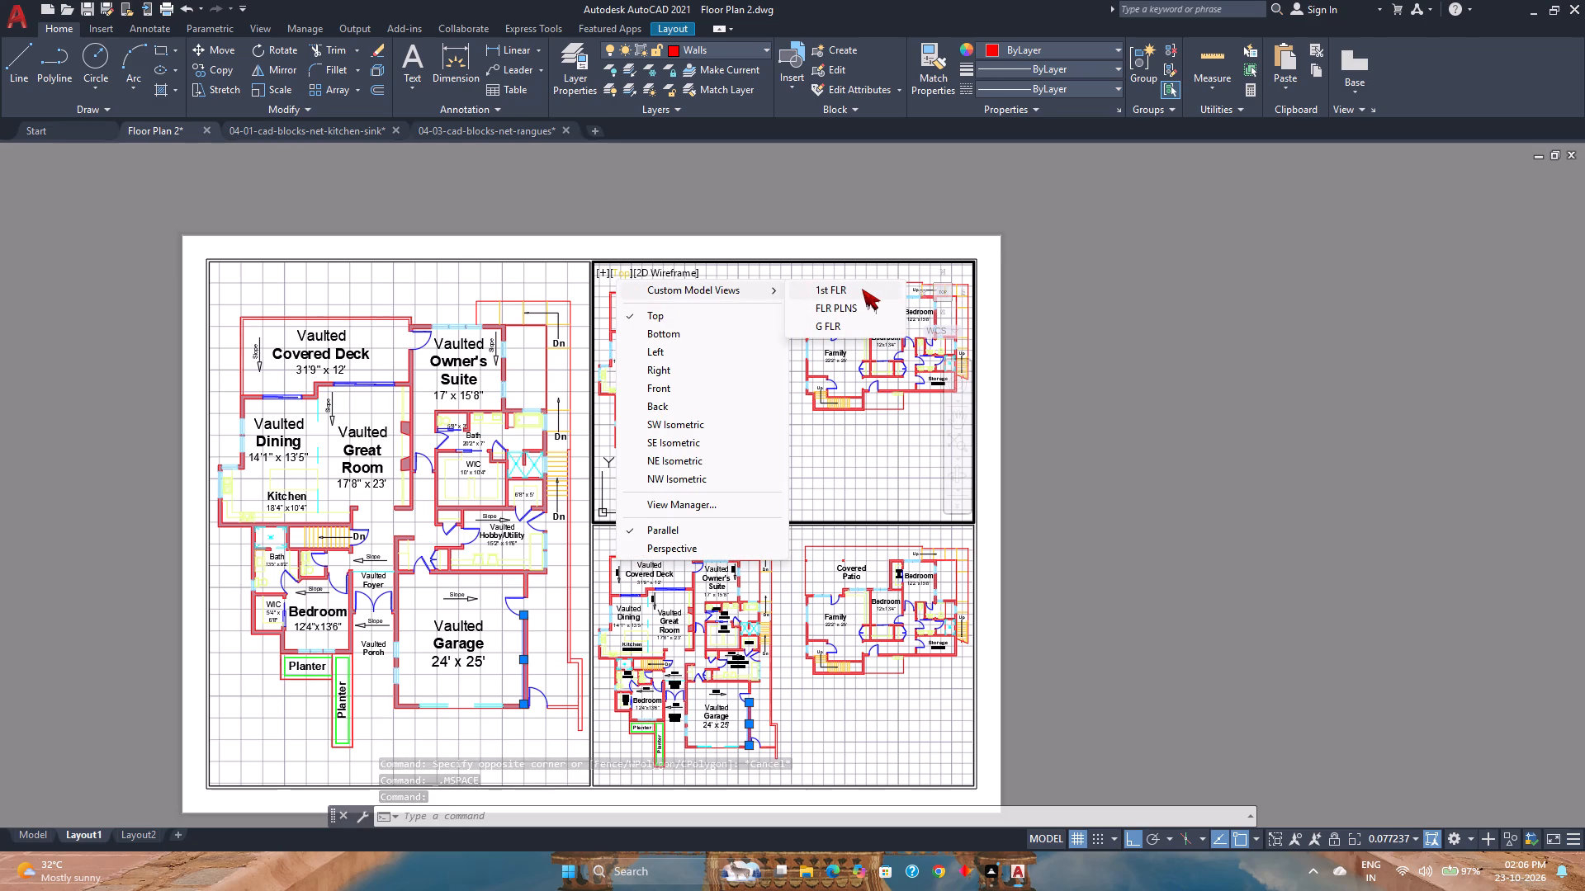
{"action": "left_click", "coordinate": [862, 289]}
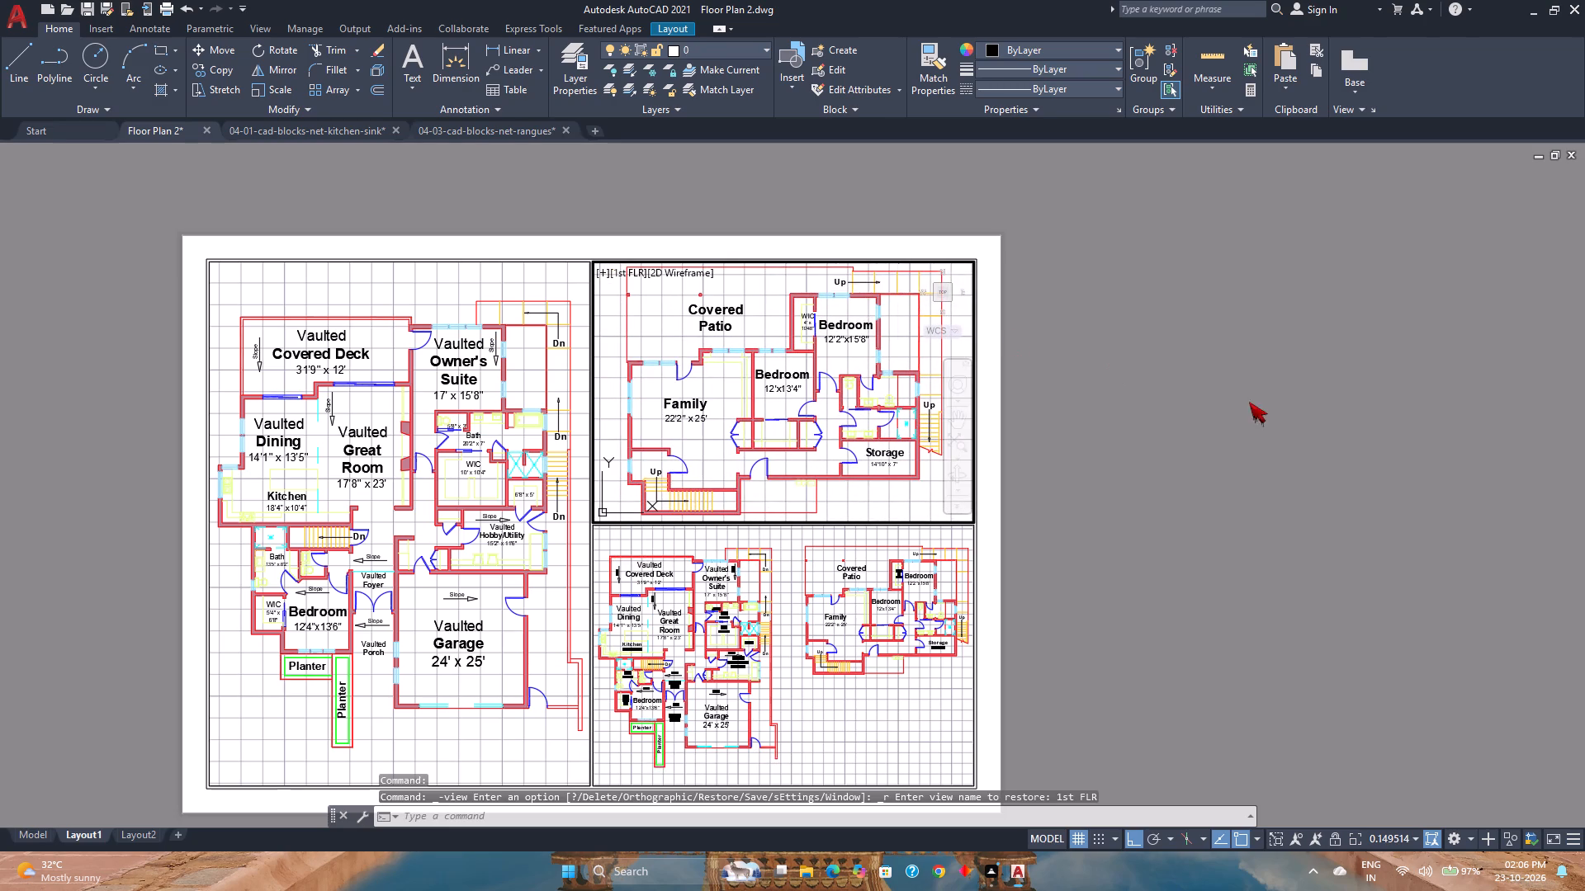
{"action": "double_click", "coordinate": [1282, 408]}
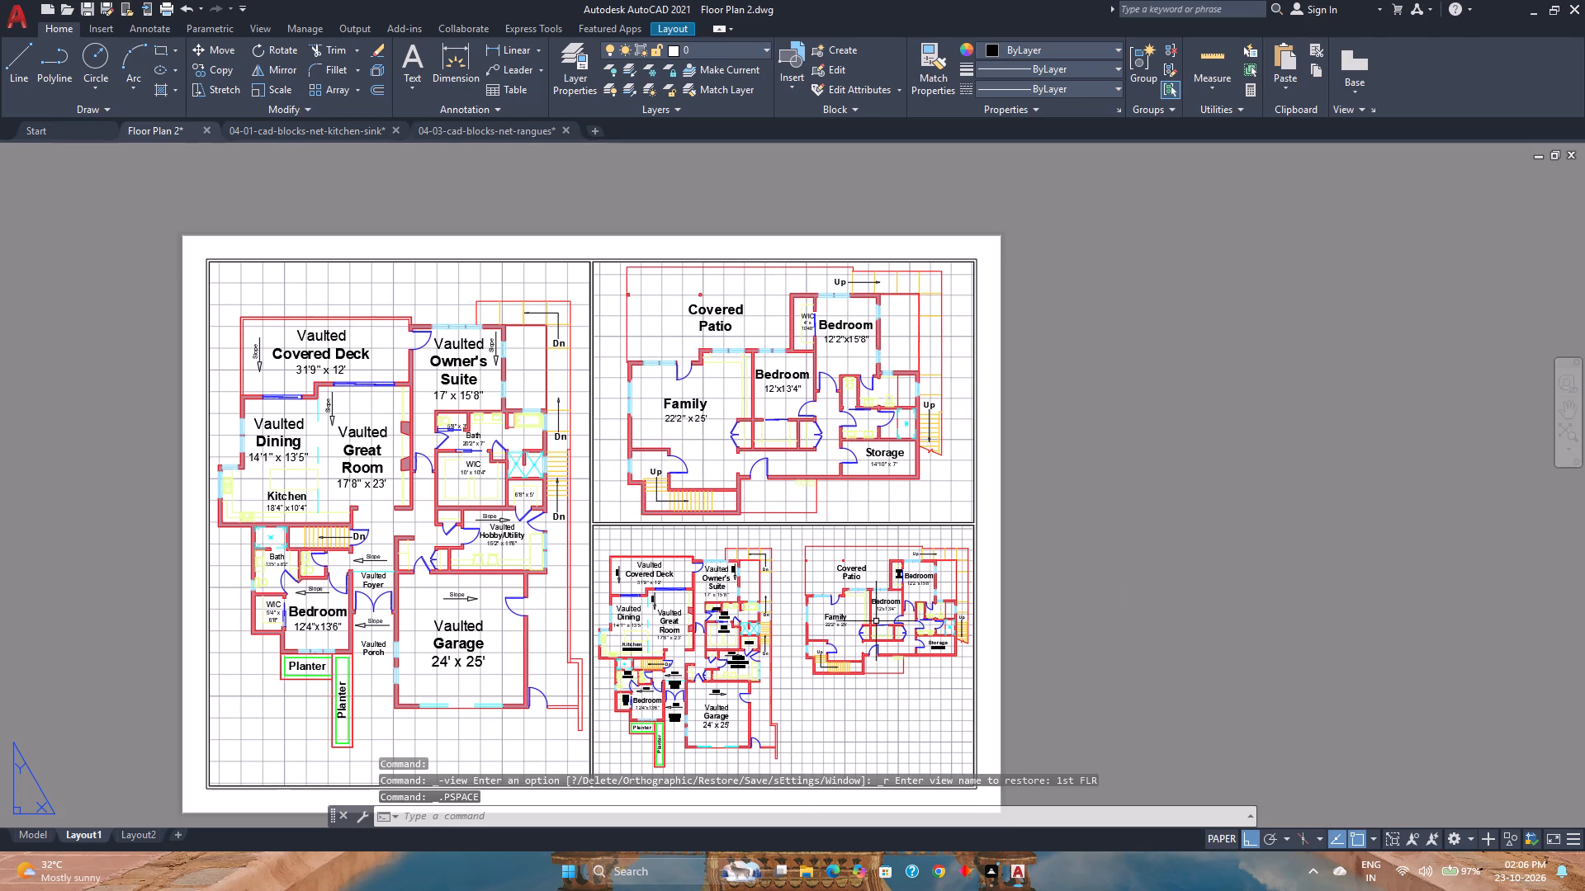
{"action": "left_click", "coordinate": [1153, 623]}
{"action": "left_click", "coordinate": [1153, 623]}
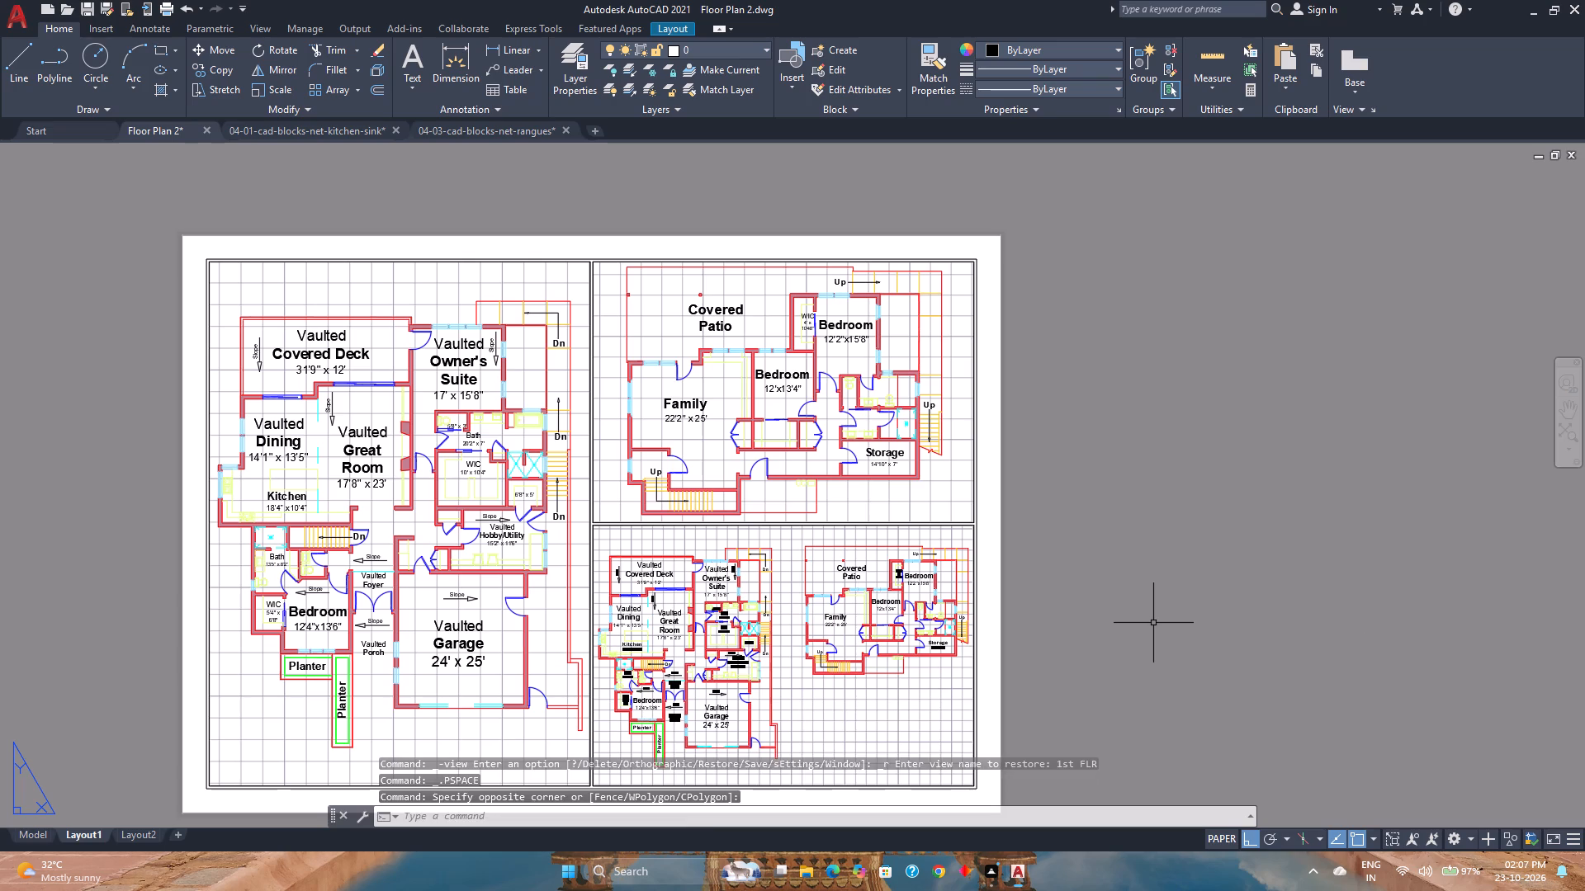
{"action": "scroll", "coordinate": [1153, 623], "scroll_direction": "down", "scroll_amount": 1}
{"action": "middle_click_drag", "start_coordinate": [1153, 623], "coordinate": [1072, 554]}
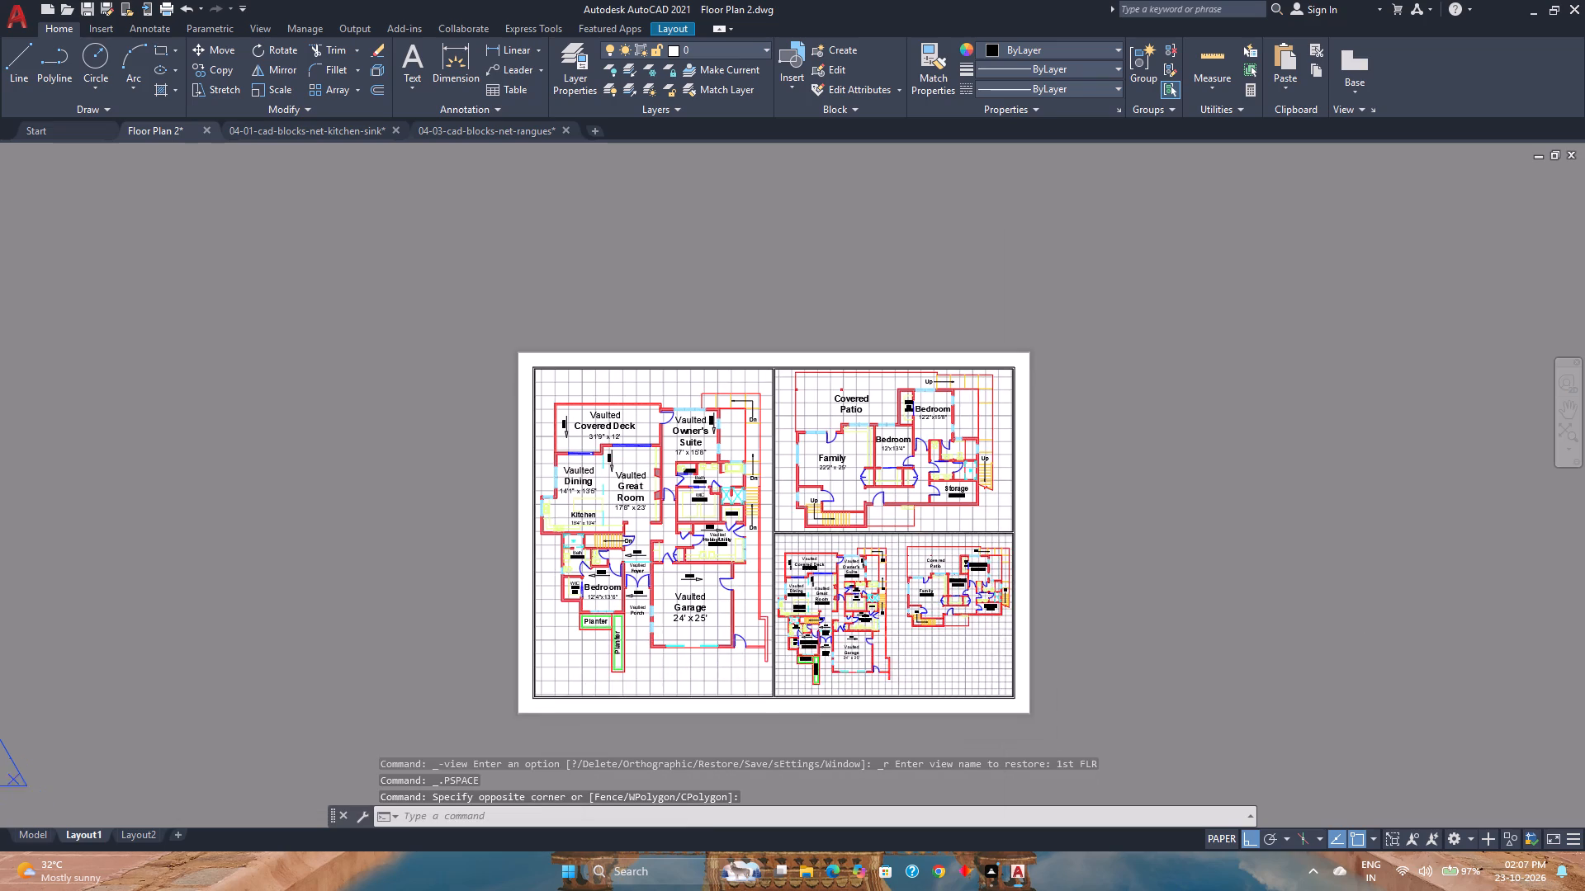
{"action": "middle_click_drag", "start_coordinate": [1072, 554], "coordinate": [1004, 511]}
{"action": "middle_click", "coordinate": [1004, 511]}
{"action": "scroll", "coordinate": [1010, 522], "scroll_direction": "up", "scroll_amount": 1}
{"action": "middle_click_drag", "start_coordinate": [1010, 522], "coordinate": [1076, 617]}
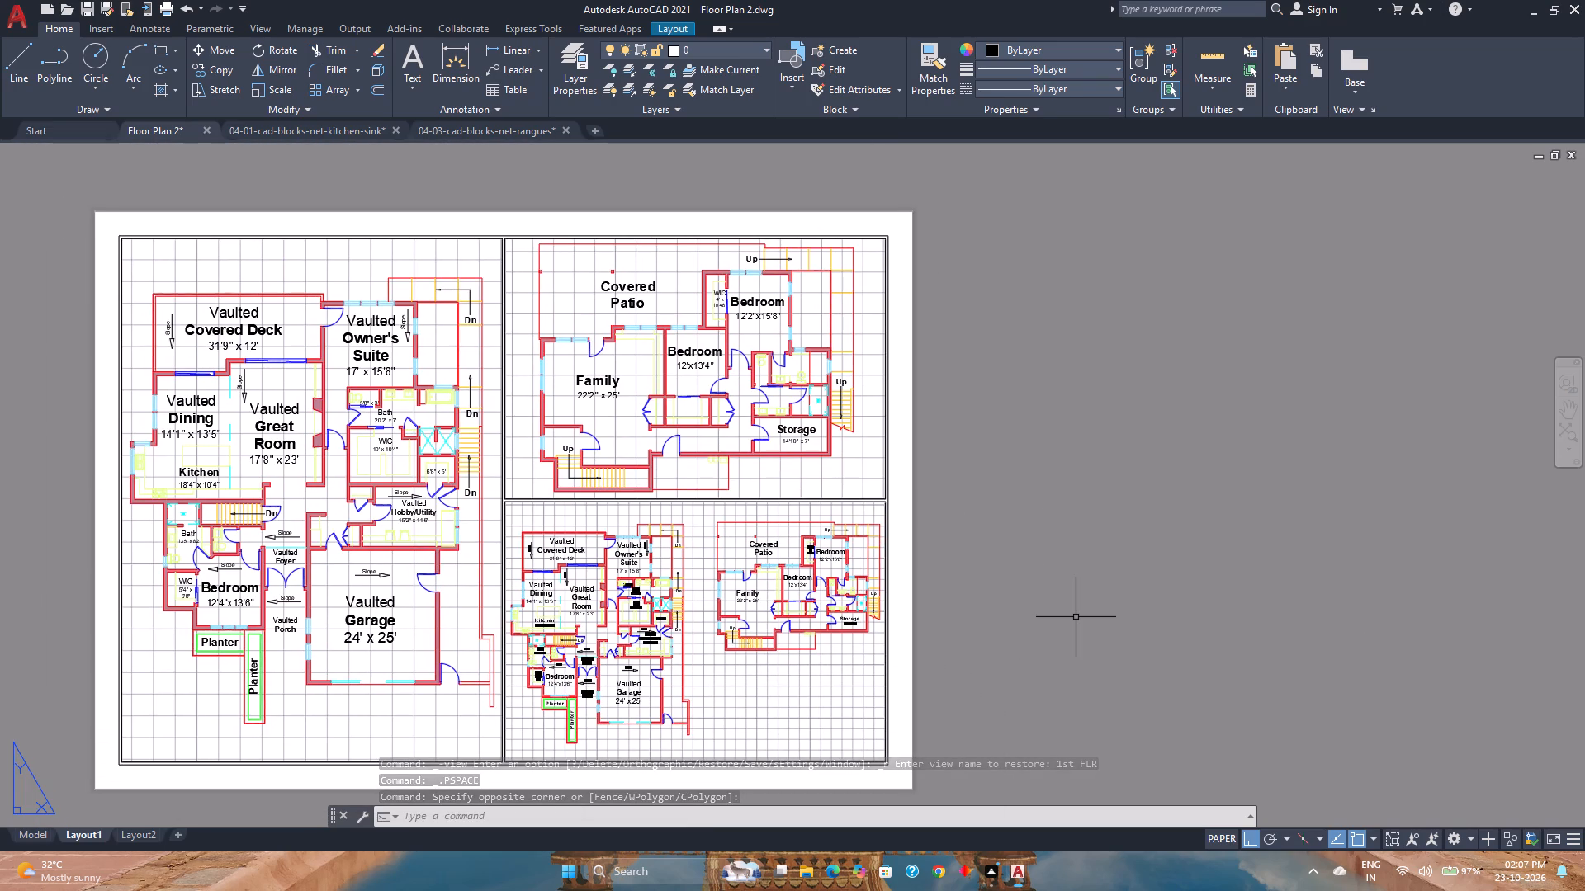
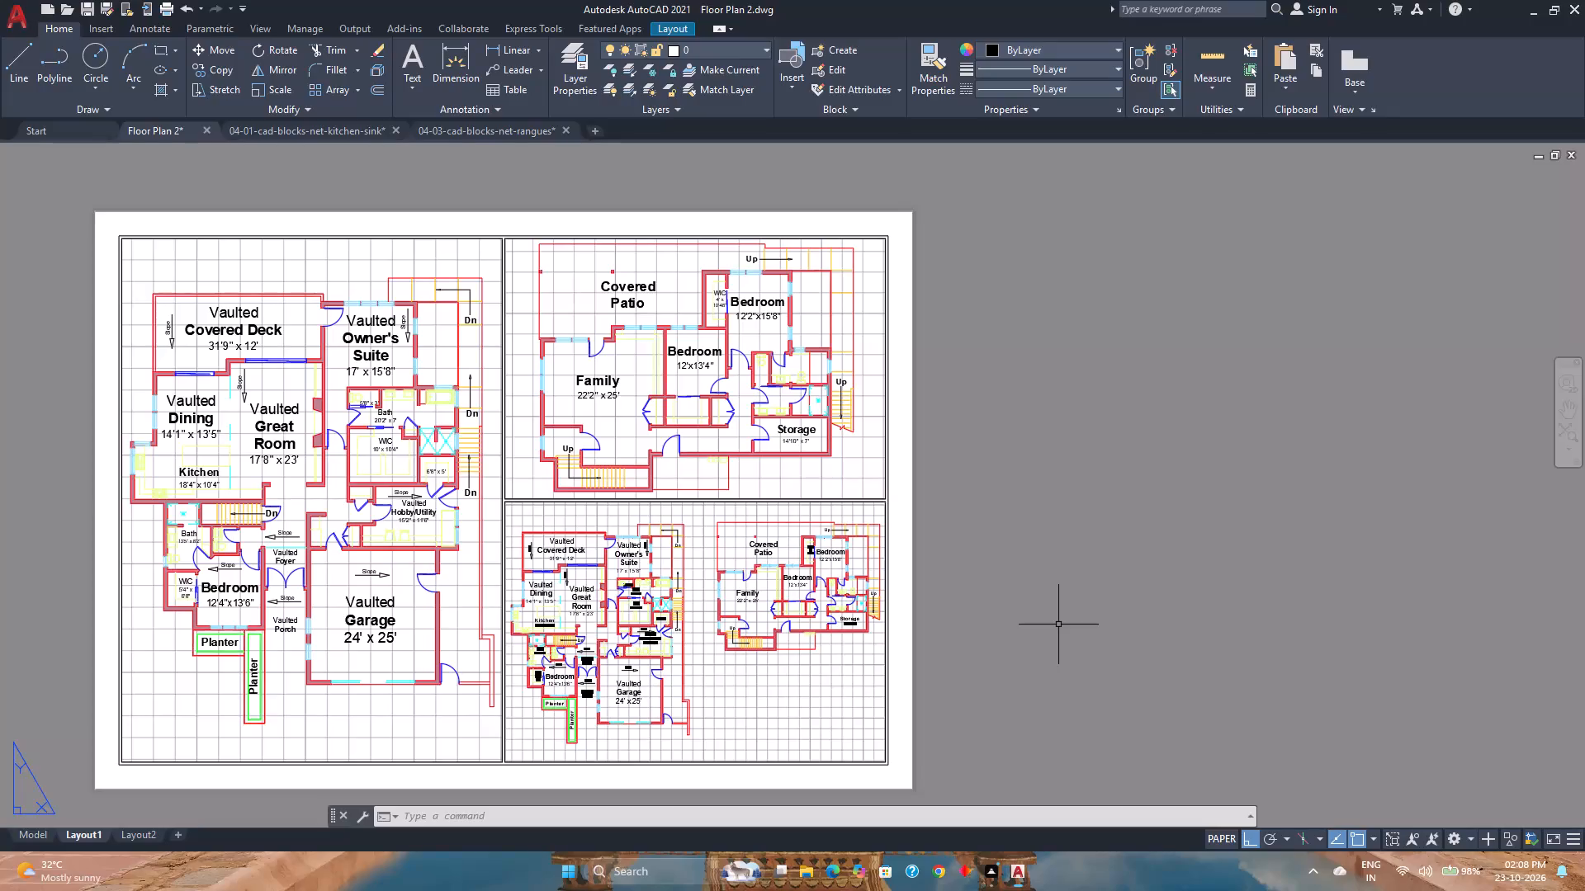
Open the single-sheet plot settings for Layout1 and inspect the plot preview of the three framed viewports.
{"action": "key", "text": "ctrl+p"}
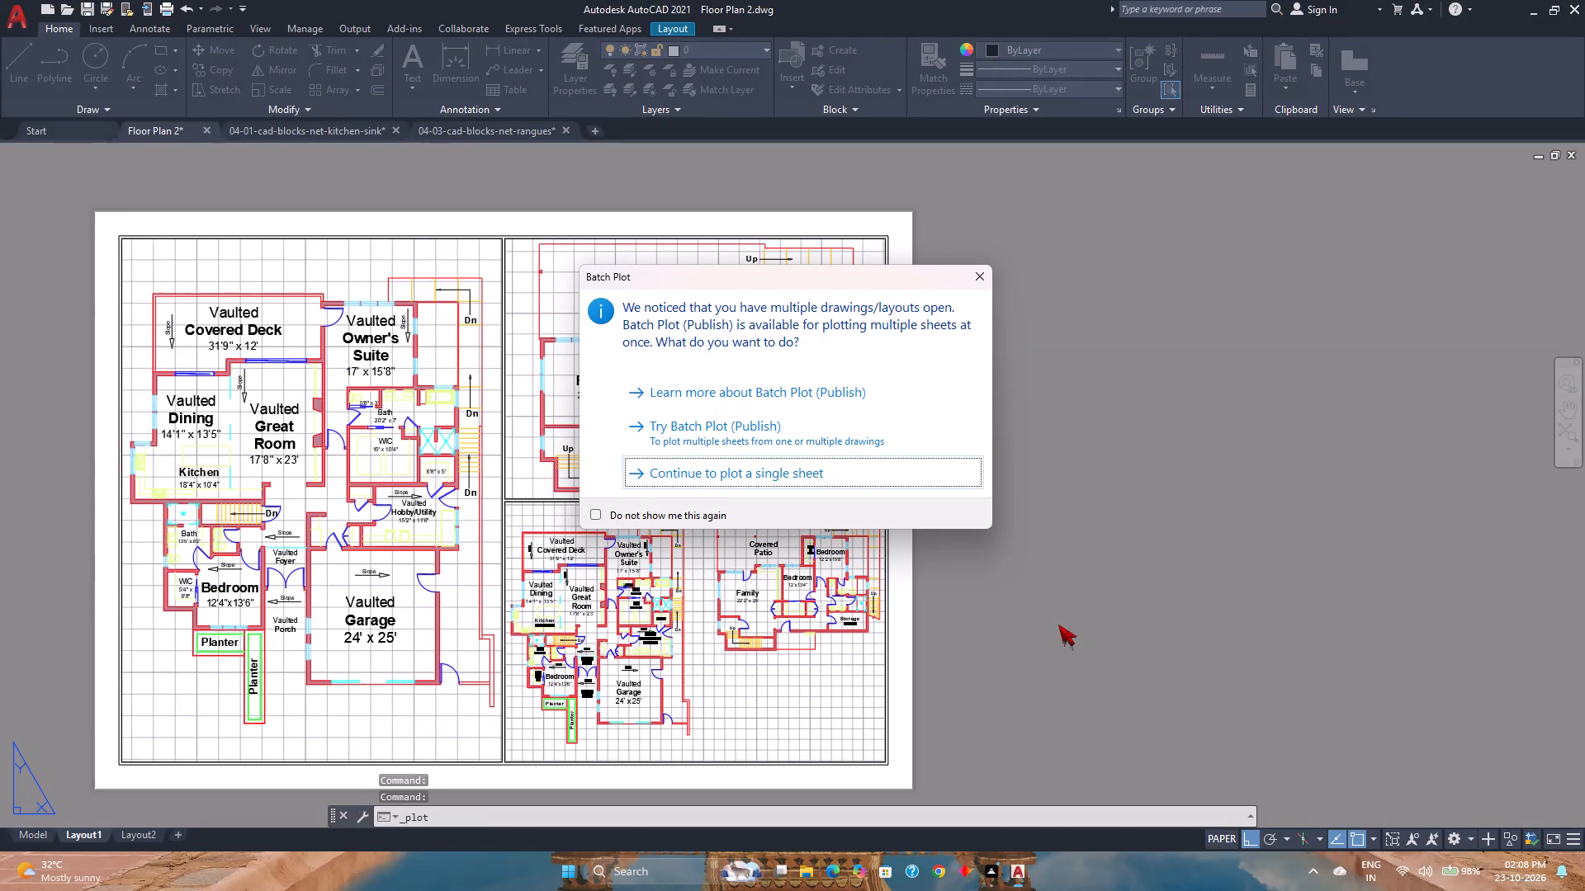
{"action": "left_click", "coordinate": [759, 470]}
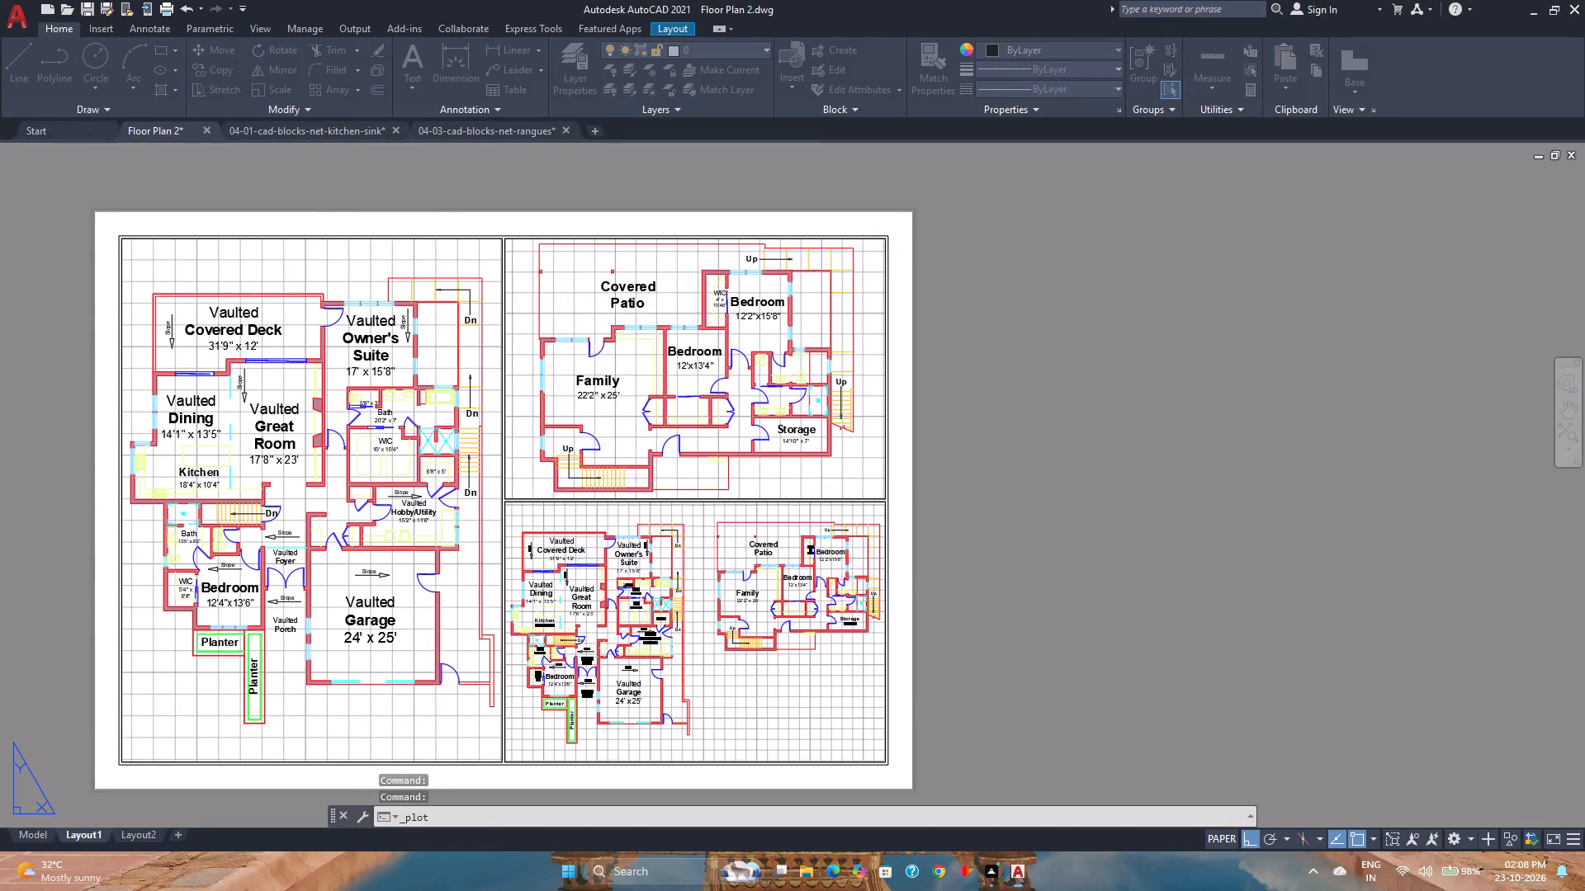
{"action": "left_click", "coordinate": [542, 633]}
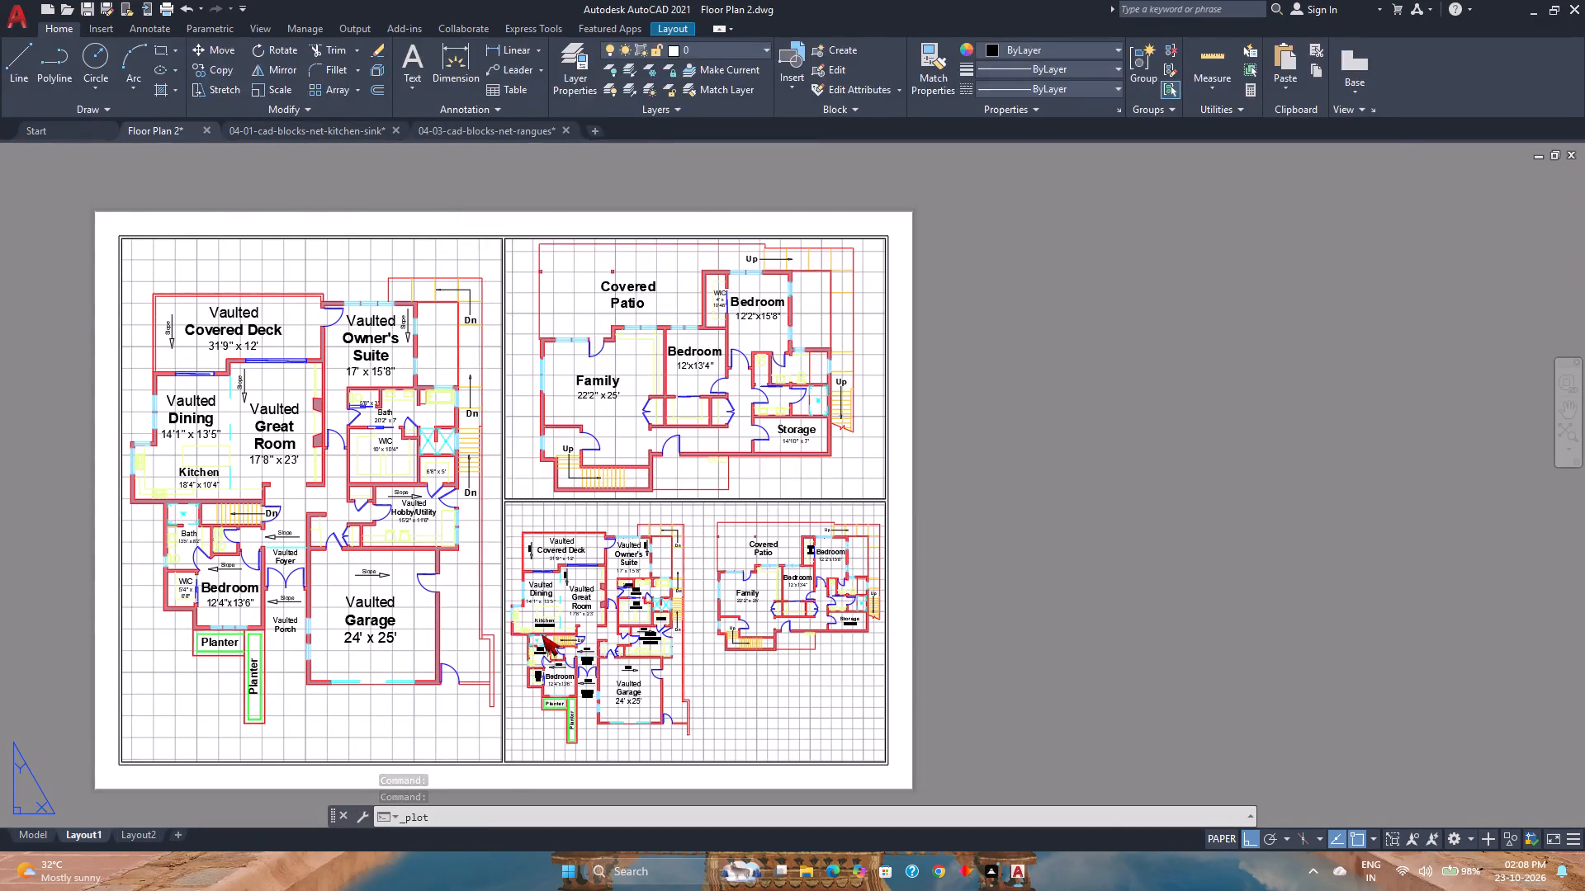
{"action": "scroll", "coordinate": [641, 574], "scroll_direction": "up", "scroll_amount": 3}
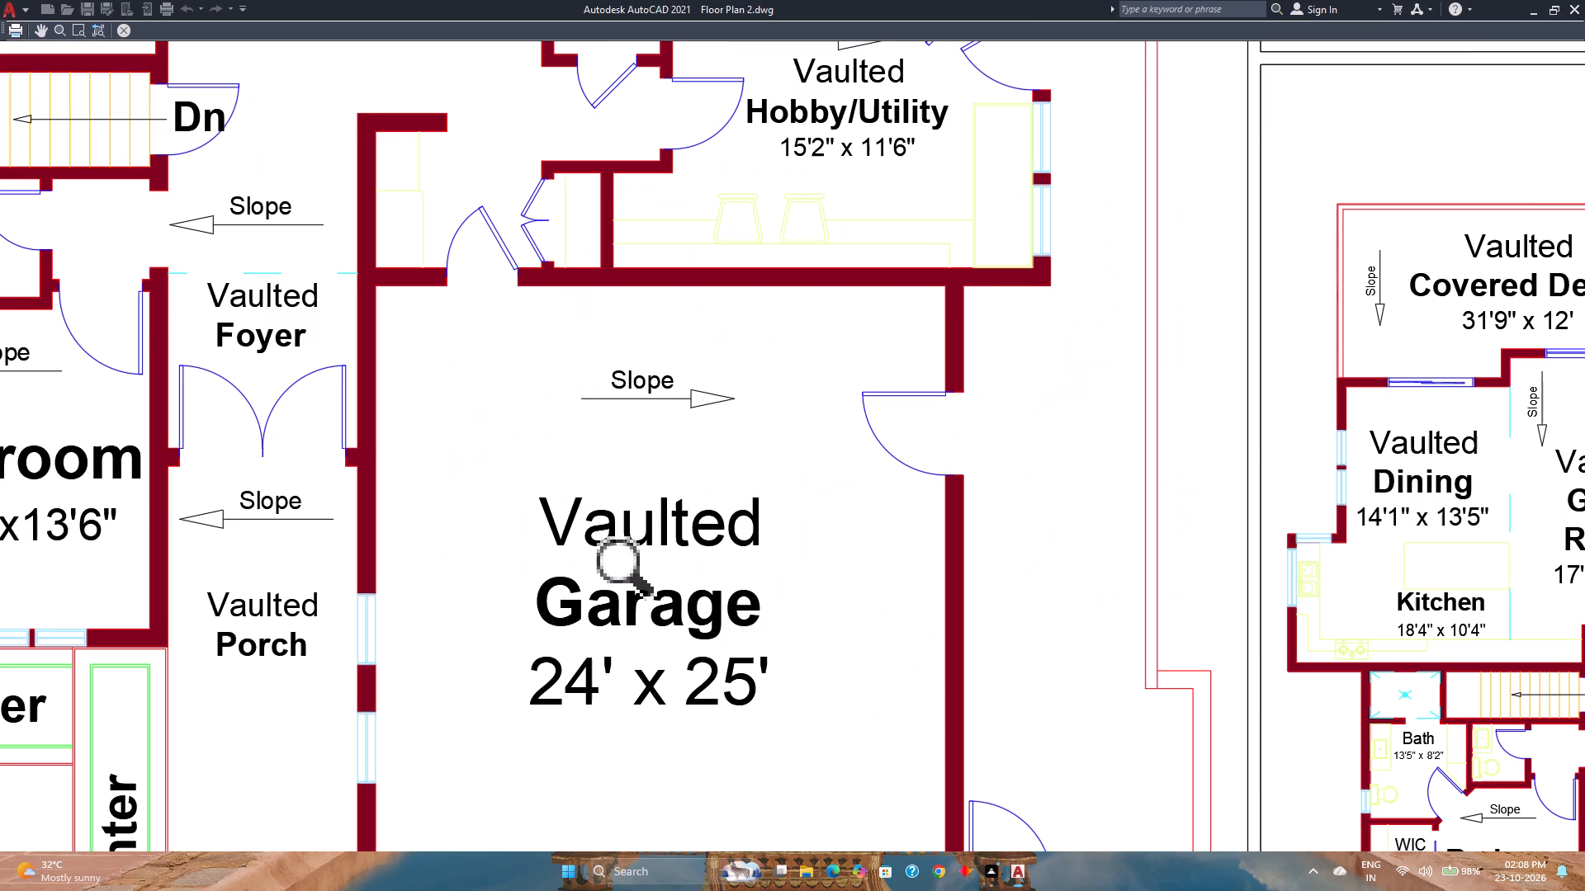
{"action": "scroll", "coordinate": [641, 574], "scroll_direction": "up", "scroll_amount": 2}
{"action": "scroll", "coordinate": [641, 574], "scroll_direction": "down", "scroll_amount": 5}
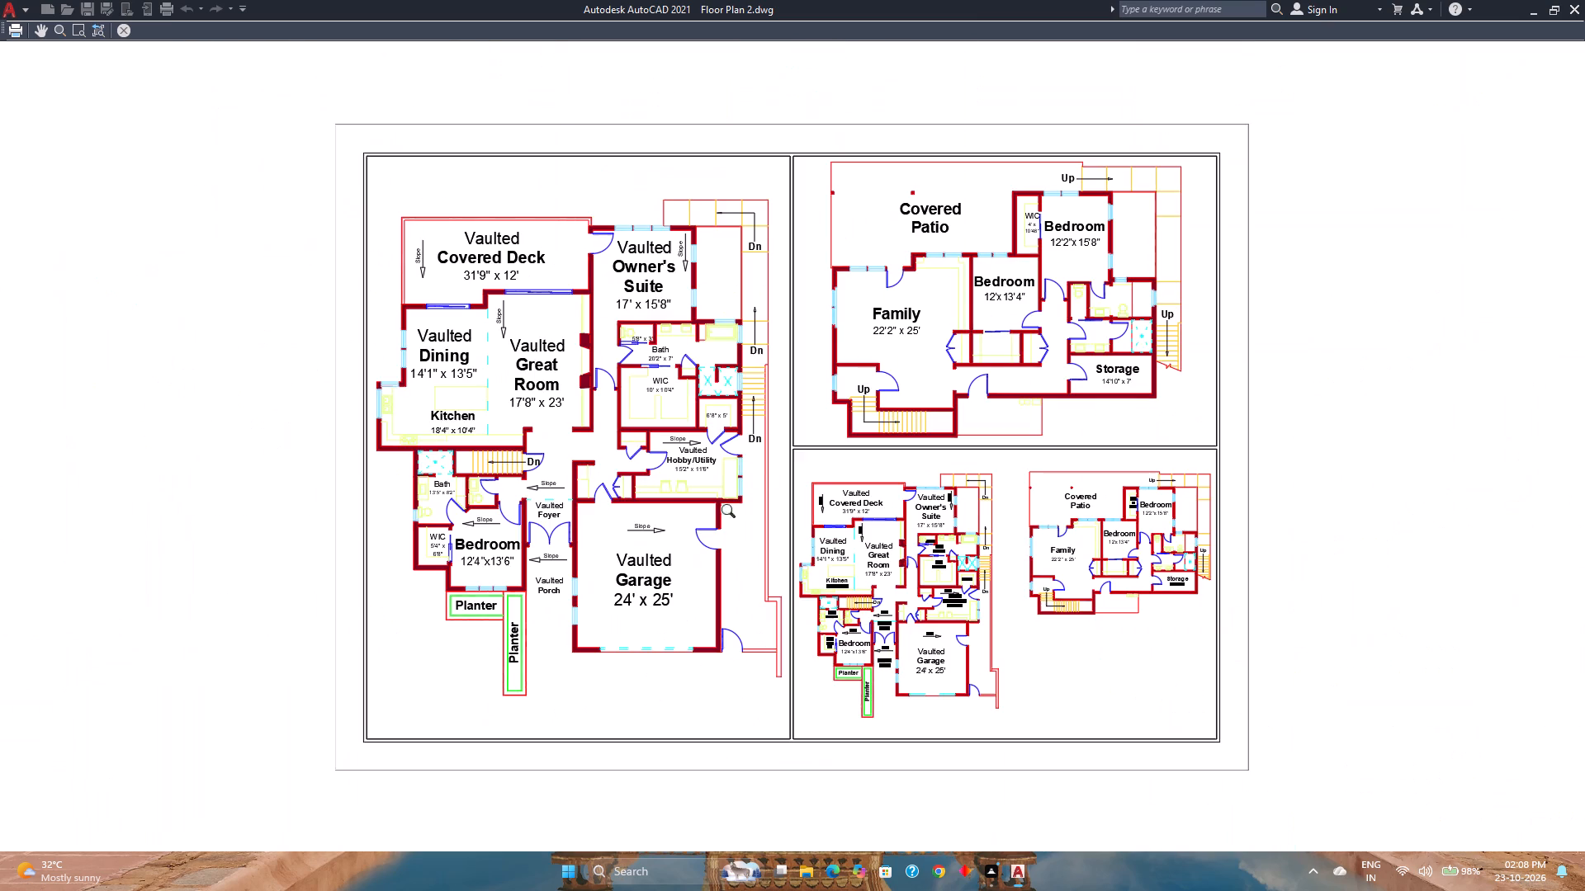
{"action": "middle_click_drag", "start_coordinate": [1038, 555], "coordinate": [993, 583]}
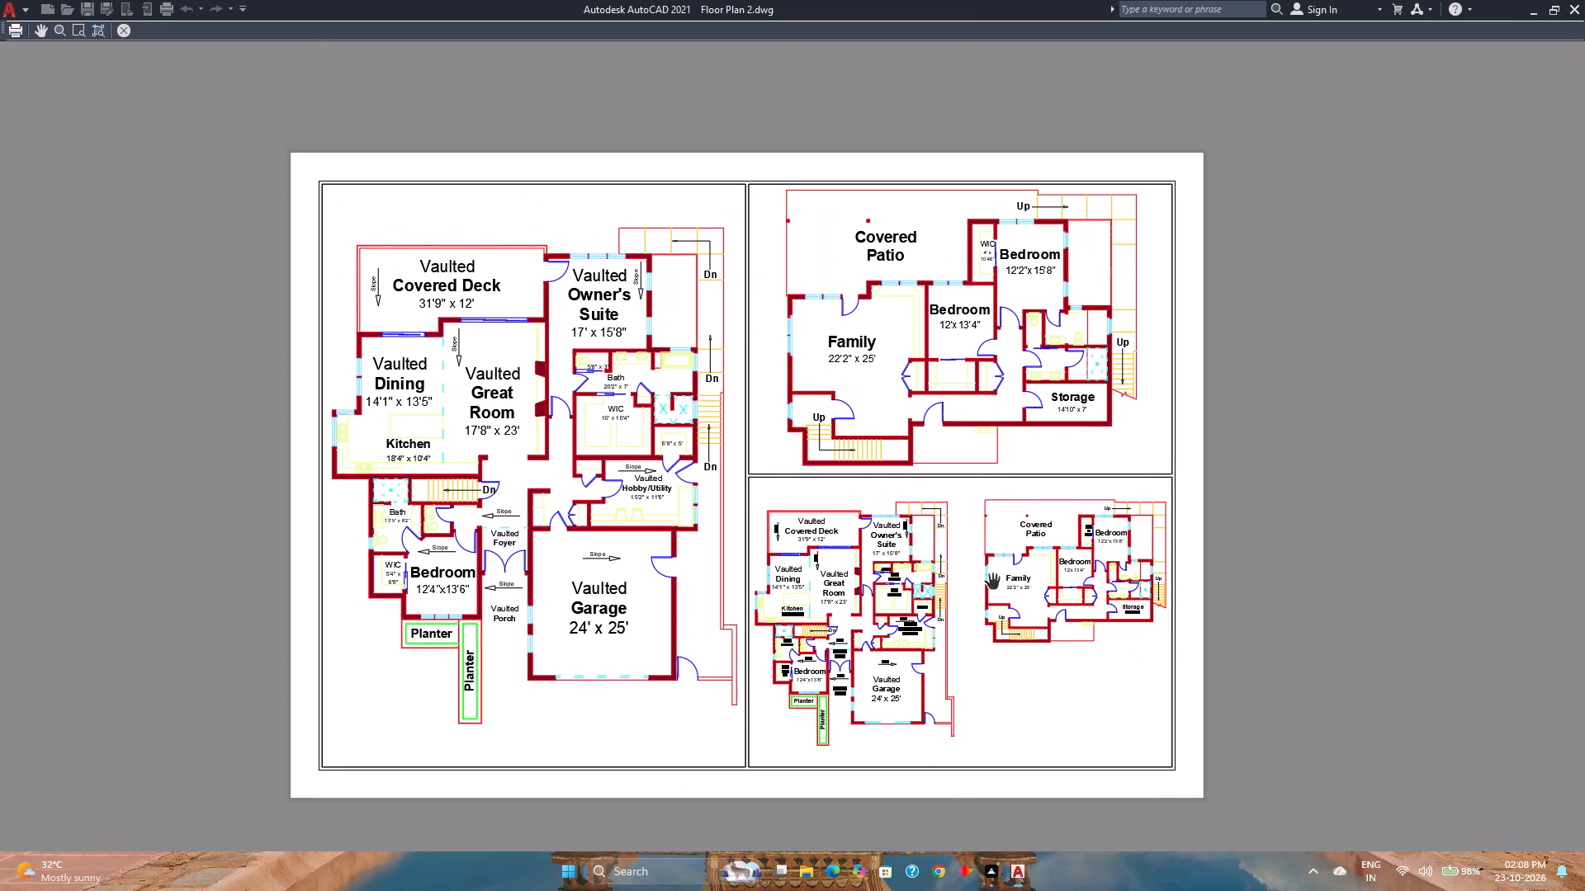
{"action": "left_click", "coordinate": [128, 29]}
Assign the Grayscale.ctb plot style table to the Layout1 plot and check it in the plot preview.
{"action": "left_click", "coordinate": [1012, 332]}
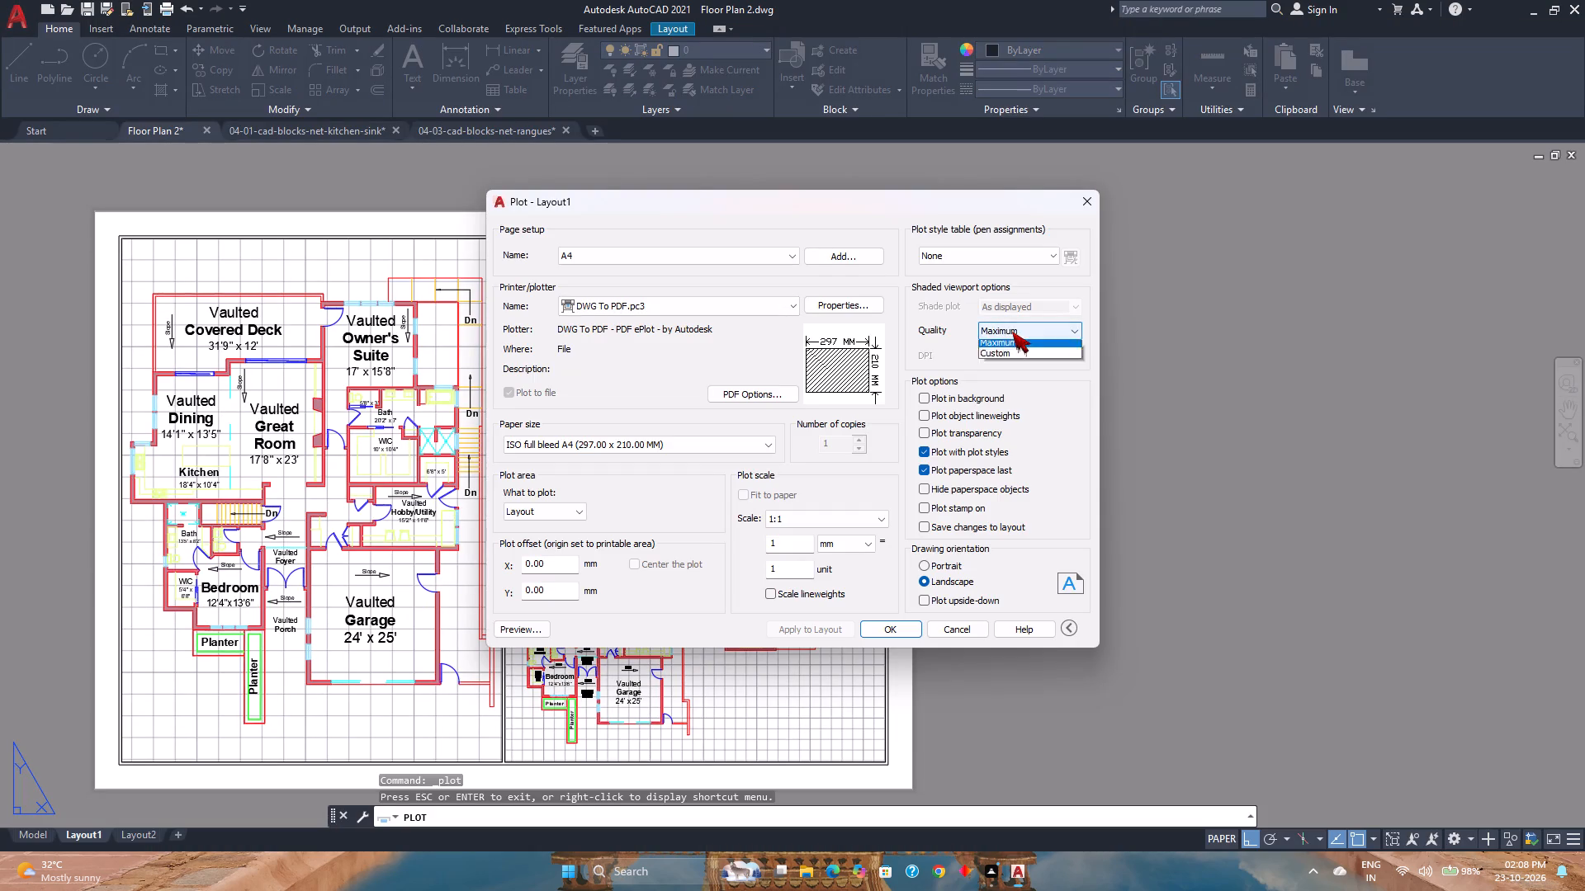
{"action": "left_click", "coordinate": [1013, 391]}
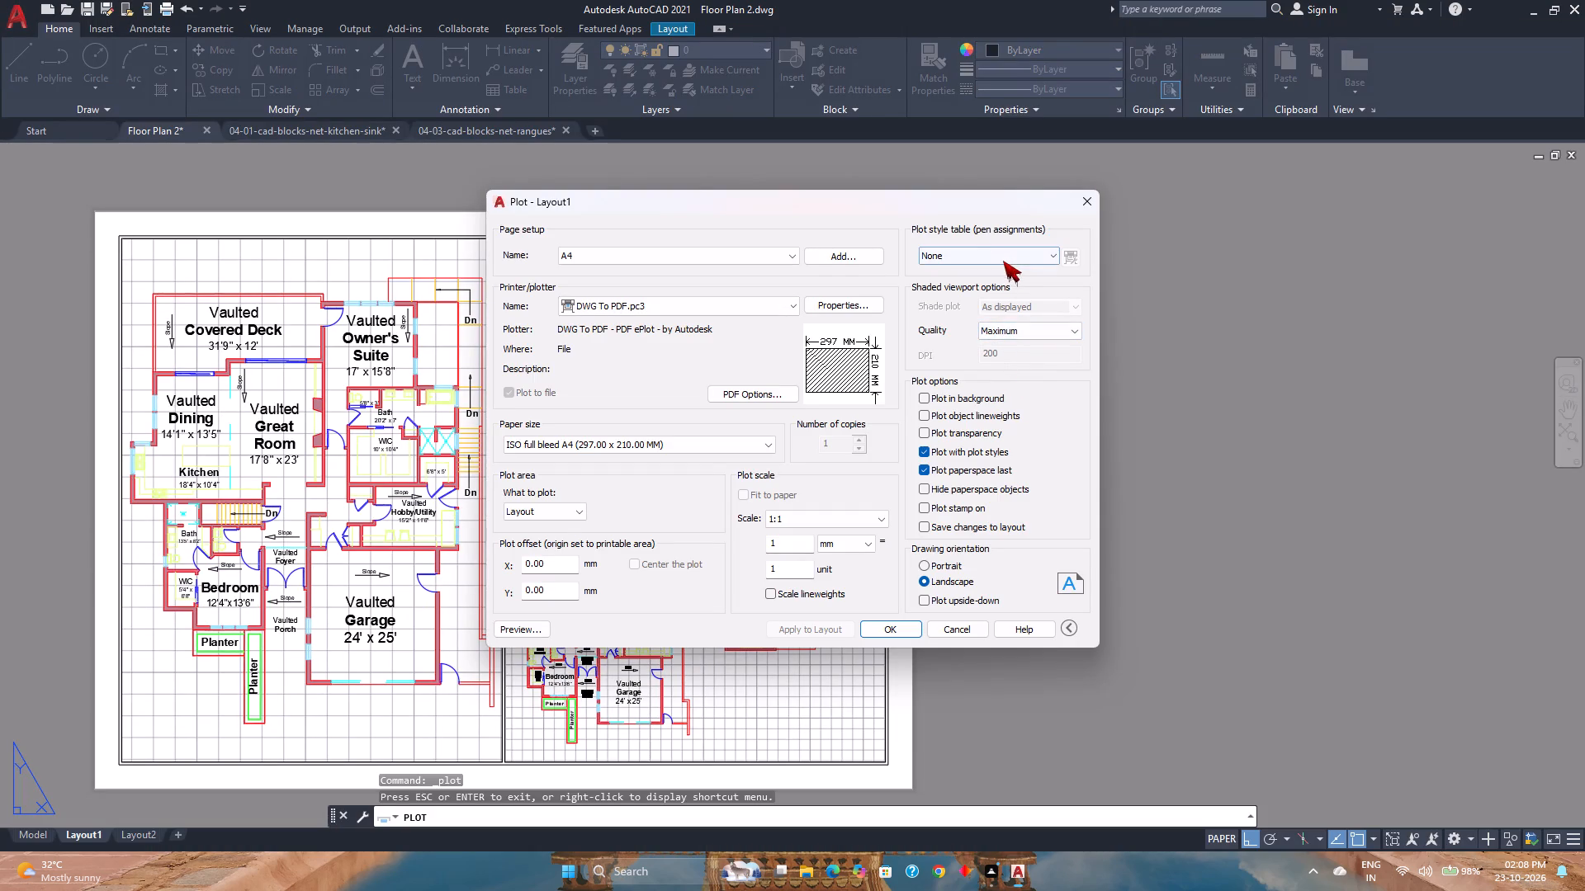
{"action": "left_click", "coordinate": [1003, 261]}
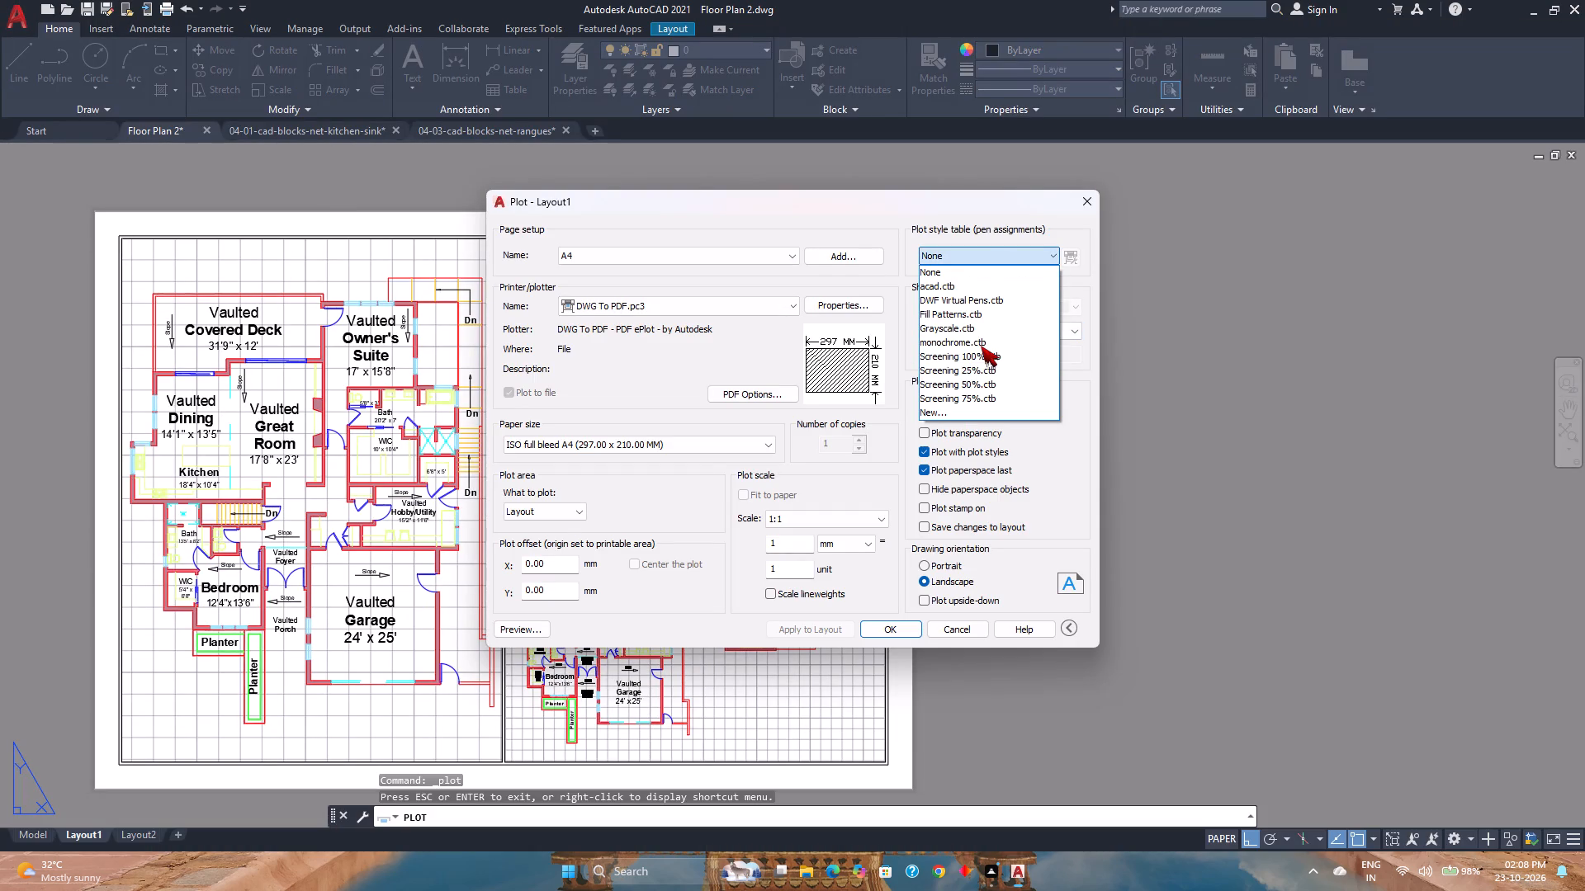
{"action": "left_click", "coordinate": [972, 334]}
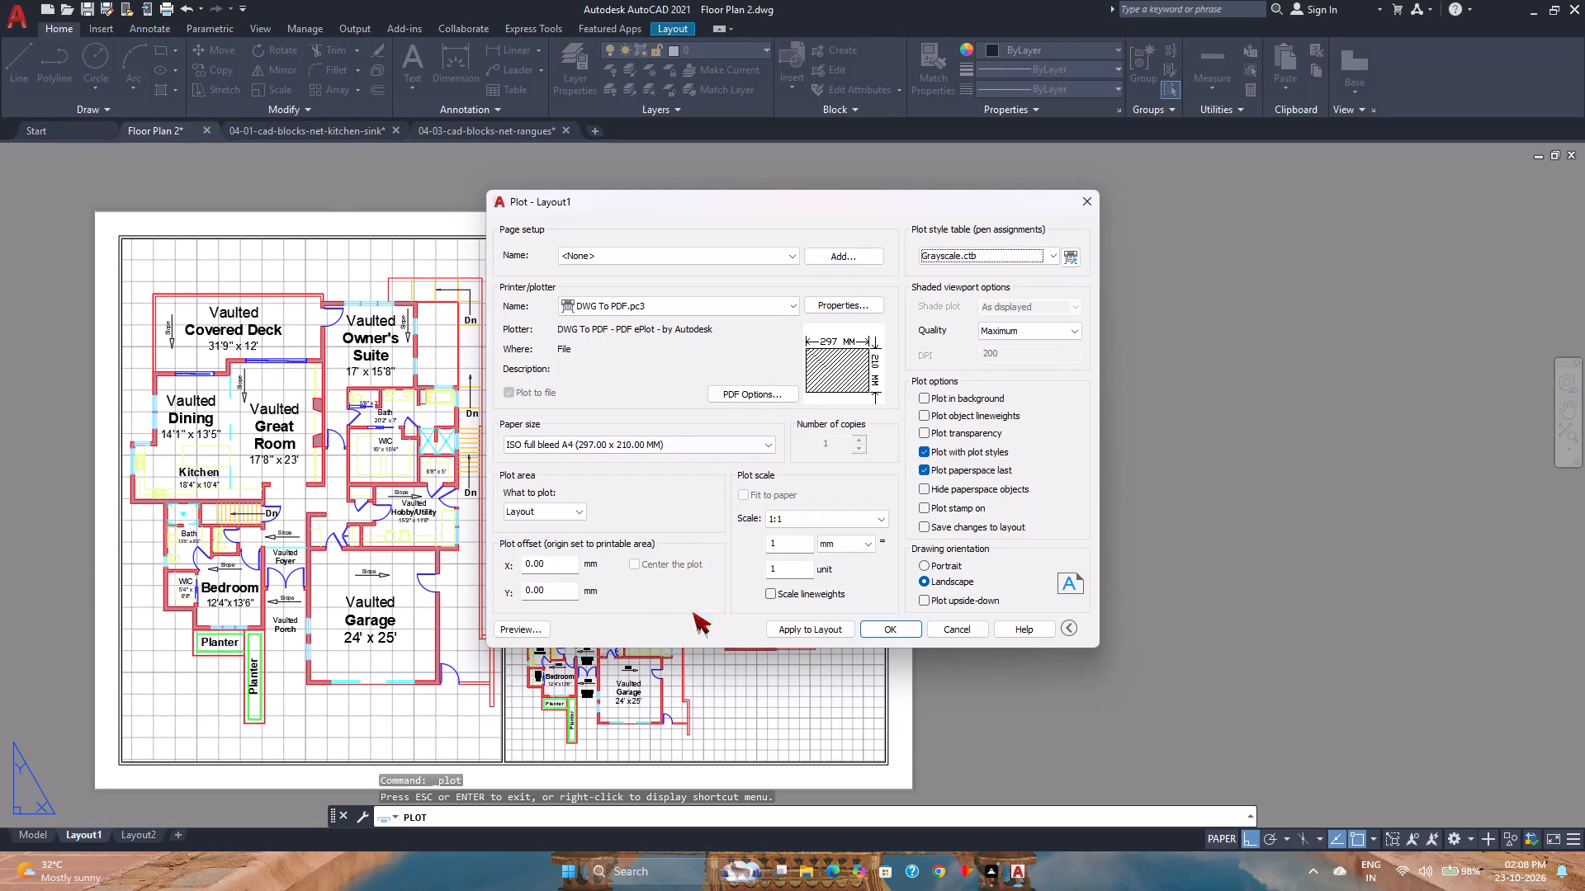
{"action": "left_click", "coordinate": [537, 627]}
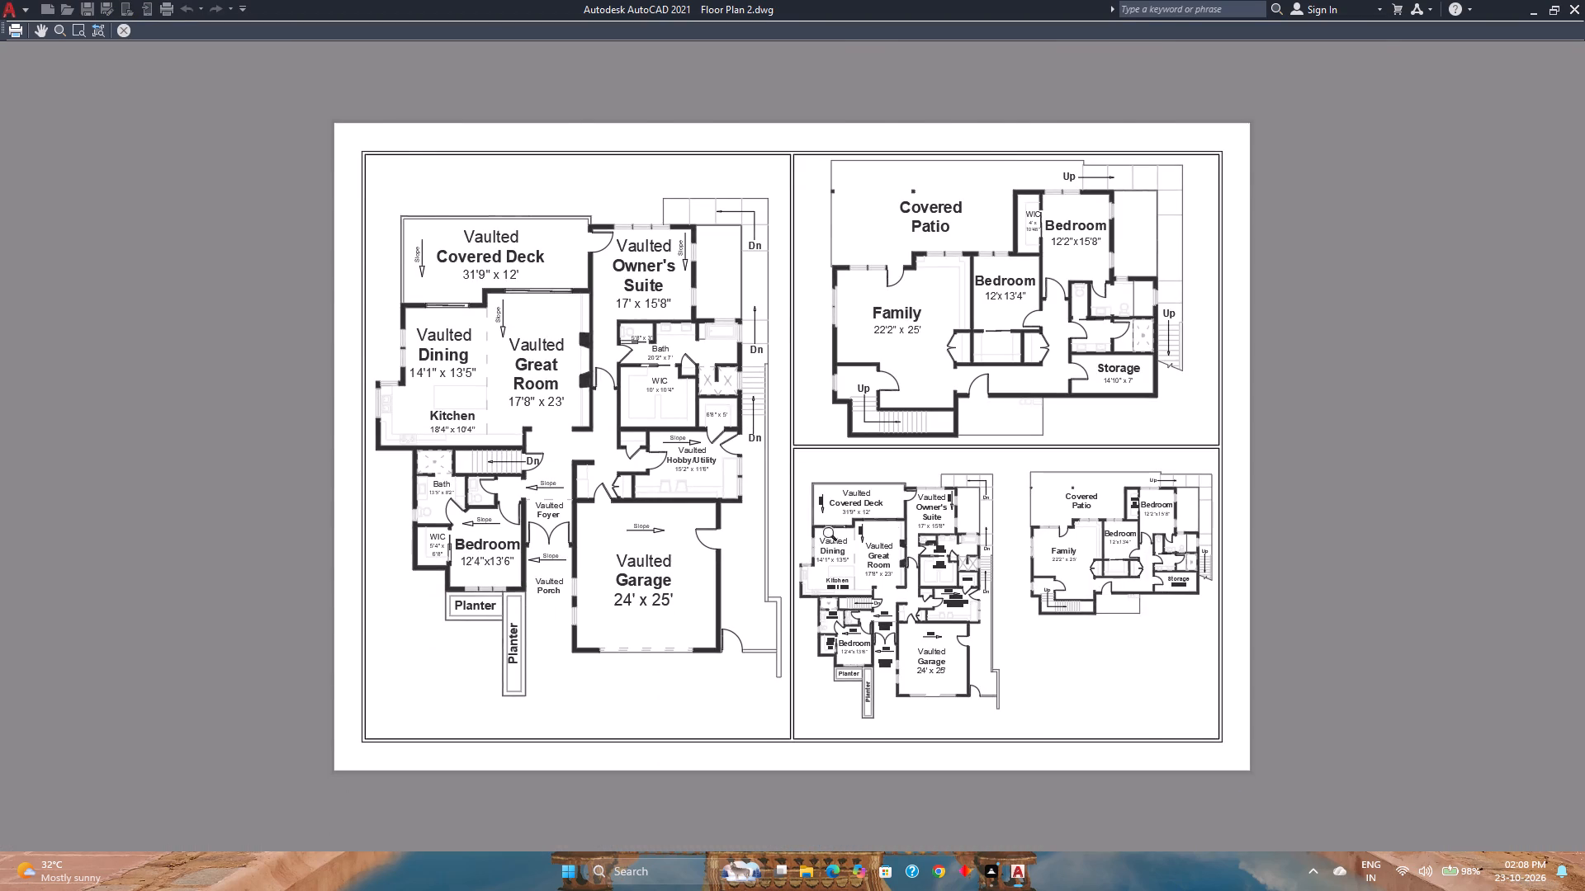
{"action": "scroll", "coordinate": [1030, 523], "scroll_direction": "up", "scroll_amount": 1}
{"action": "scroll", "coordinate": [1030, 523], "scroll_direction": "down", "scroll_amount": 1}
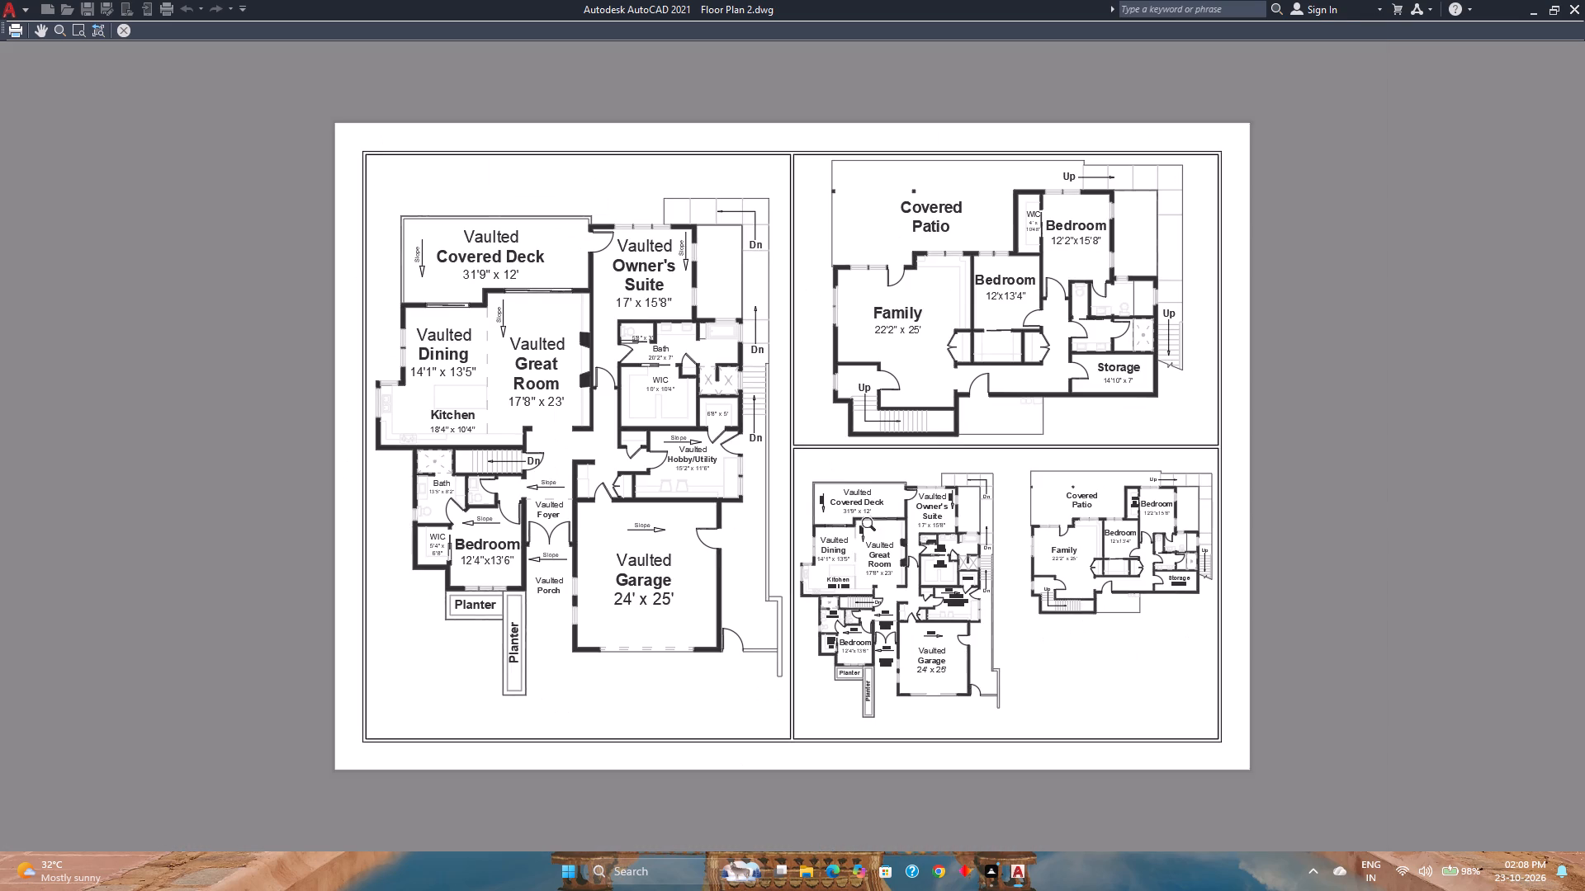
{"action": "left_click", "coordinate": [130, 36]}
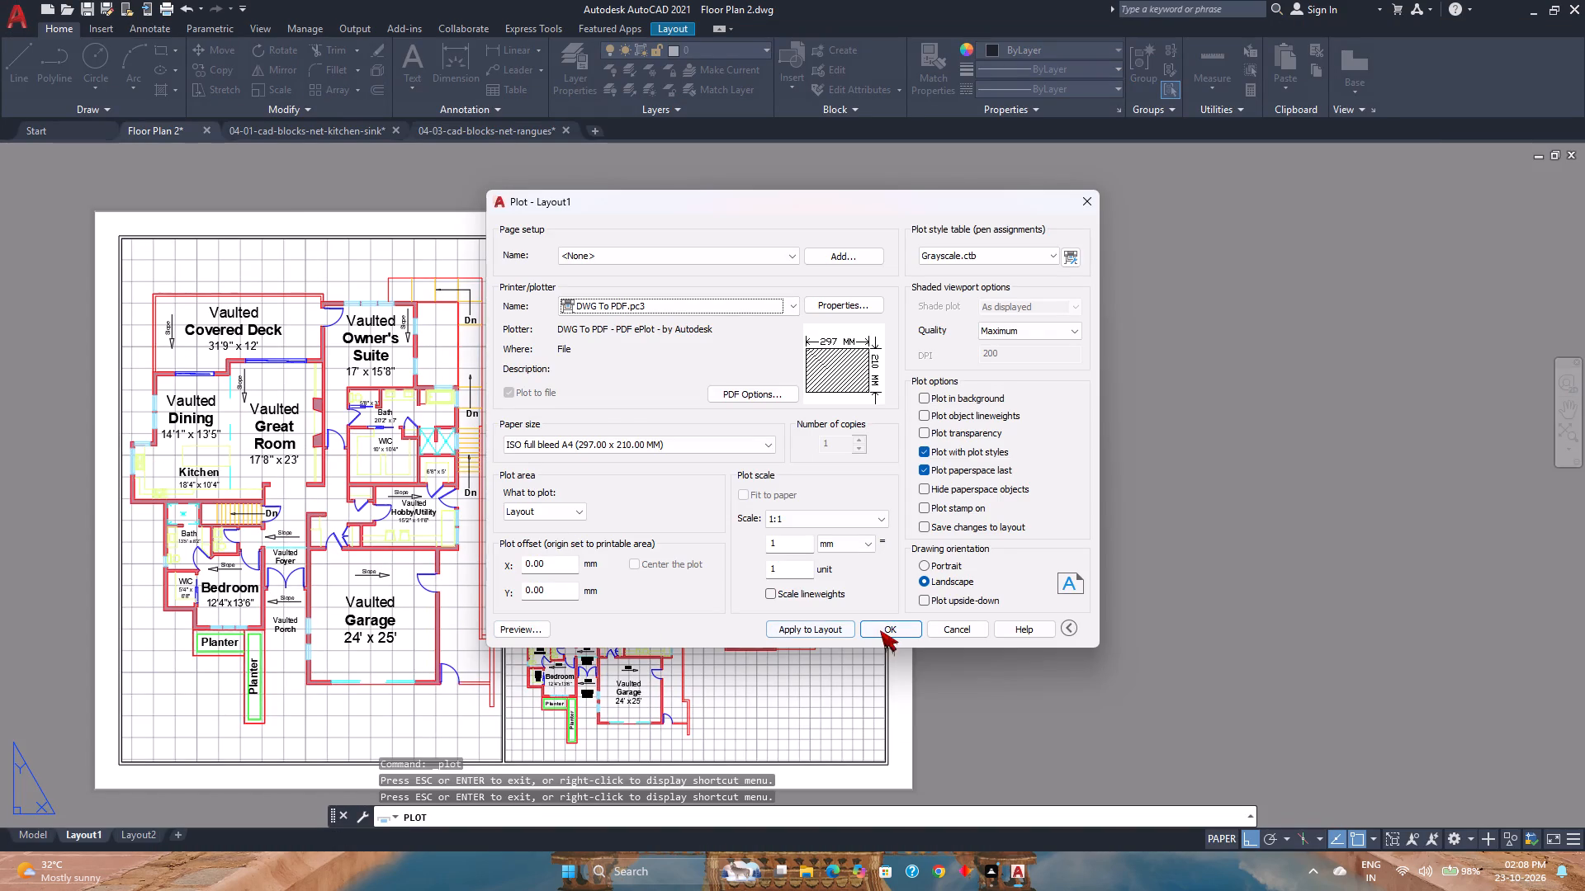
Plot Layout1 to the Fuji Files folder on drive E: as "Fuji - Floor Plan 2-Layout1.pdf".
{"action": "left_click", "coordinate": [886, 632]}
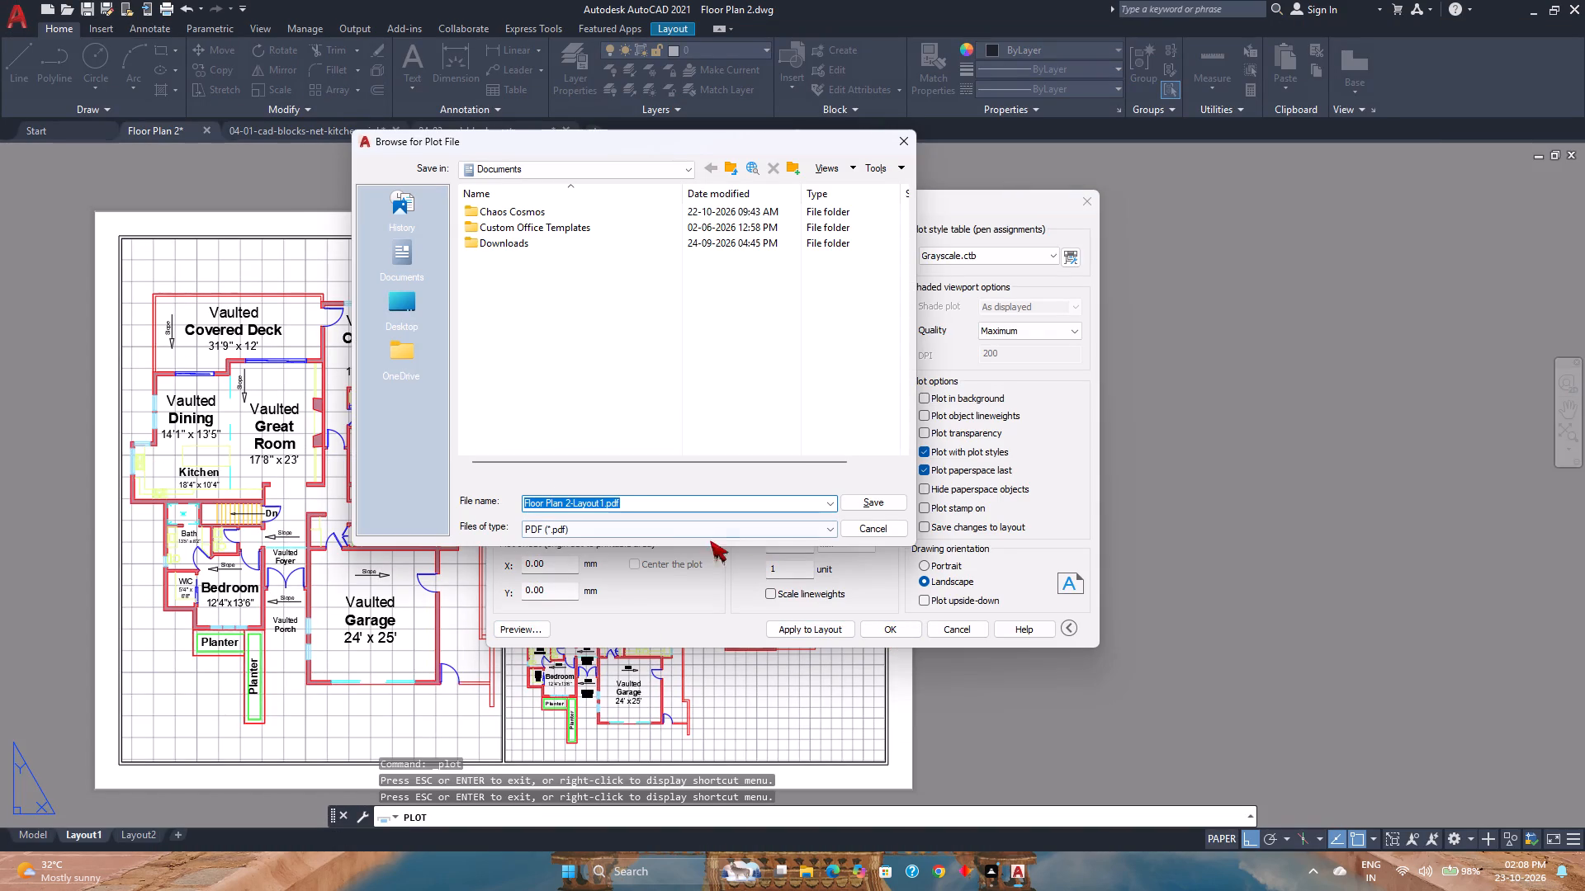
{"action": "left_click", "coordinate": [413, 304]}
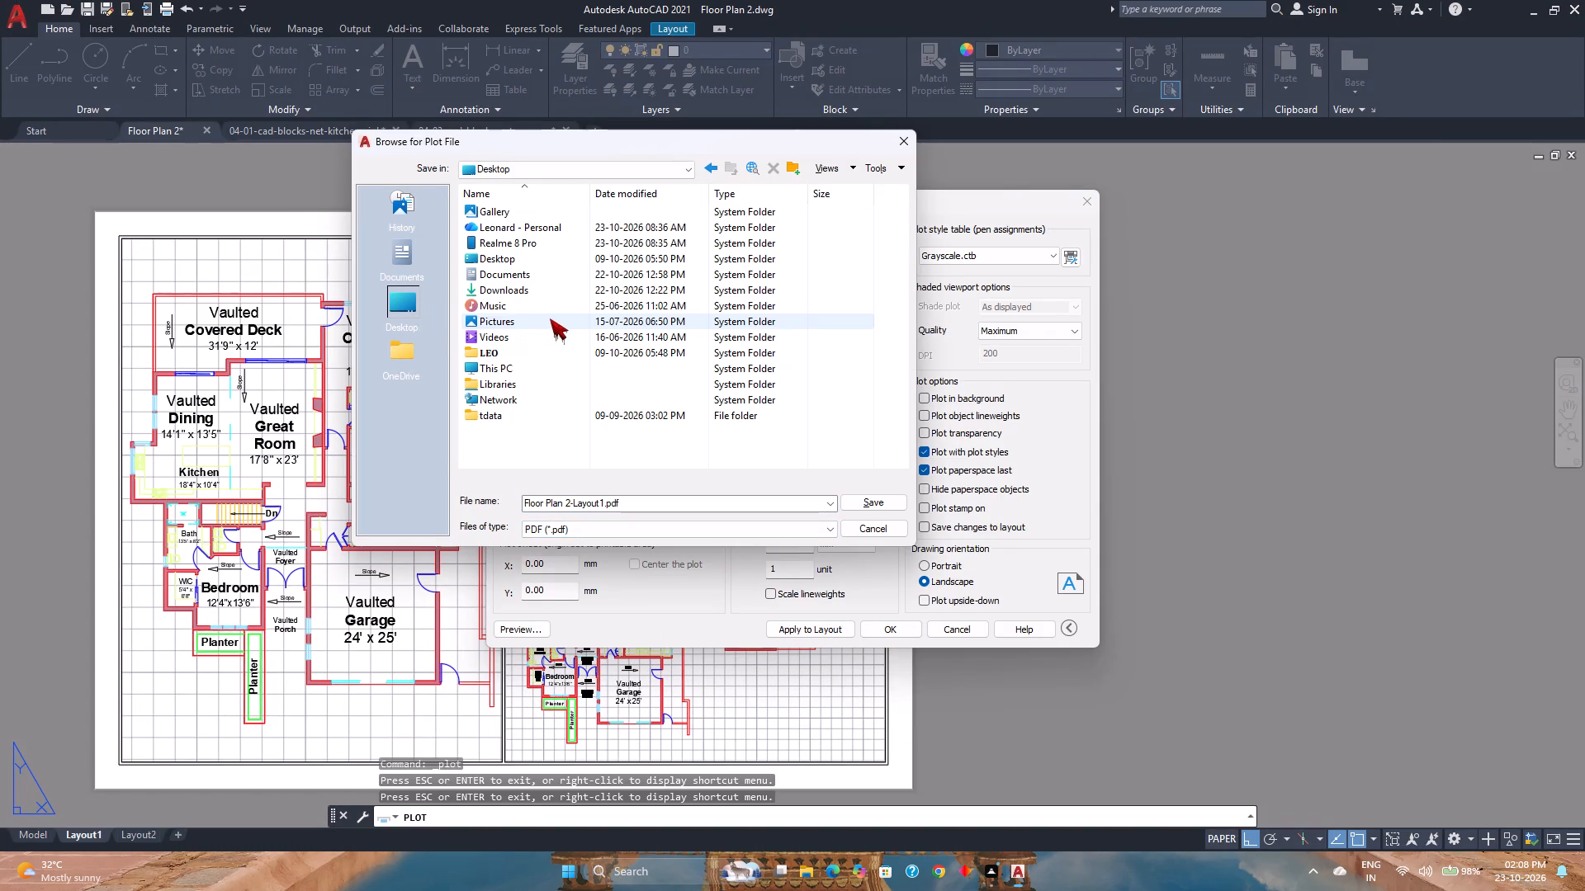
{"action": "left_click", "coordinate": [500, 365]}
{"action": "left_click", "coordinate": [500, 365]}
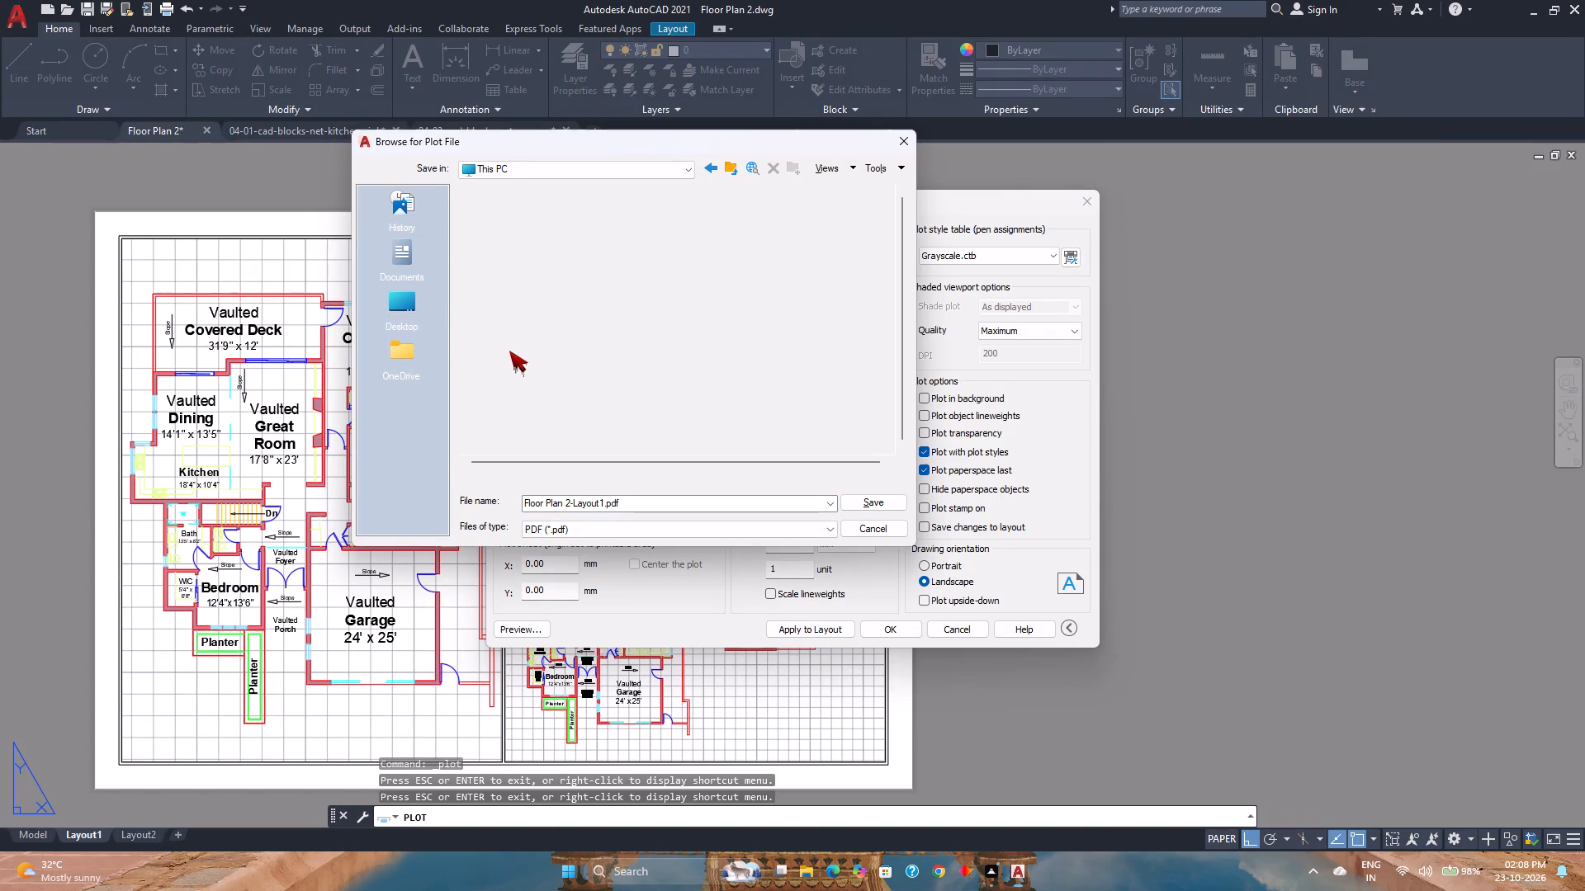
{"action": "double_click", "coordinate": [523, 250]}
{"action": "double_click", "coordinate": [522, 290]}
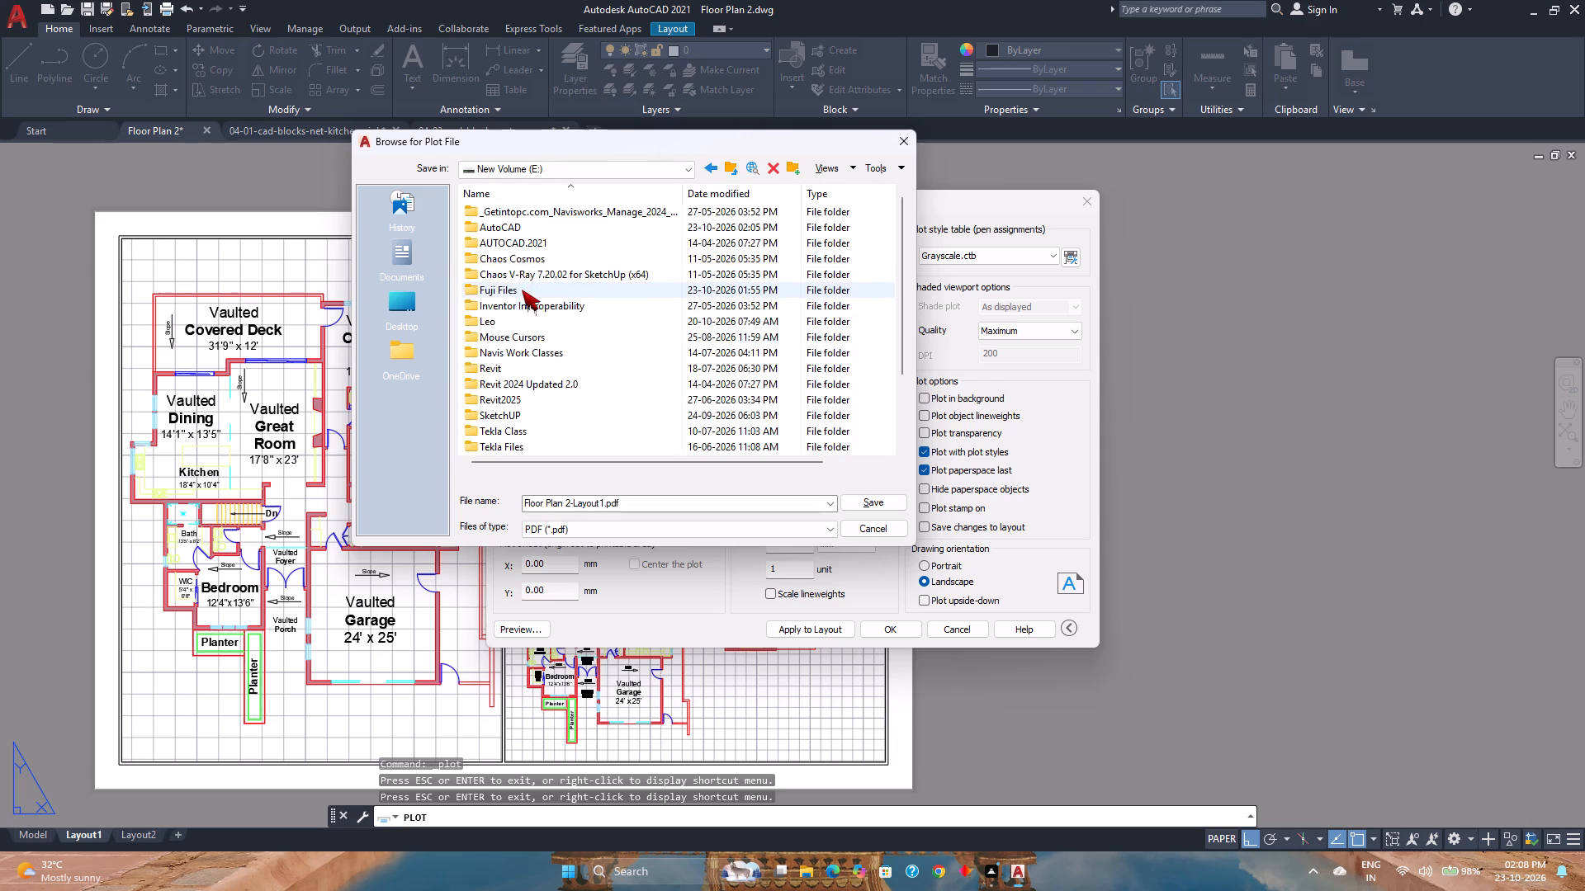
{"action": "left_click", "coordinate": [635, 502]}
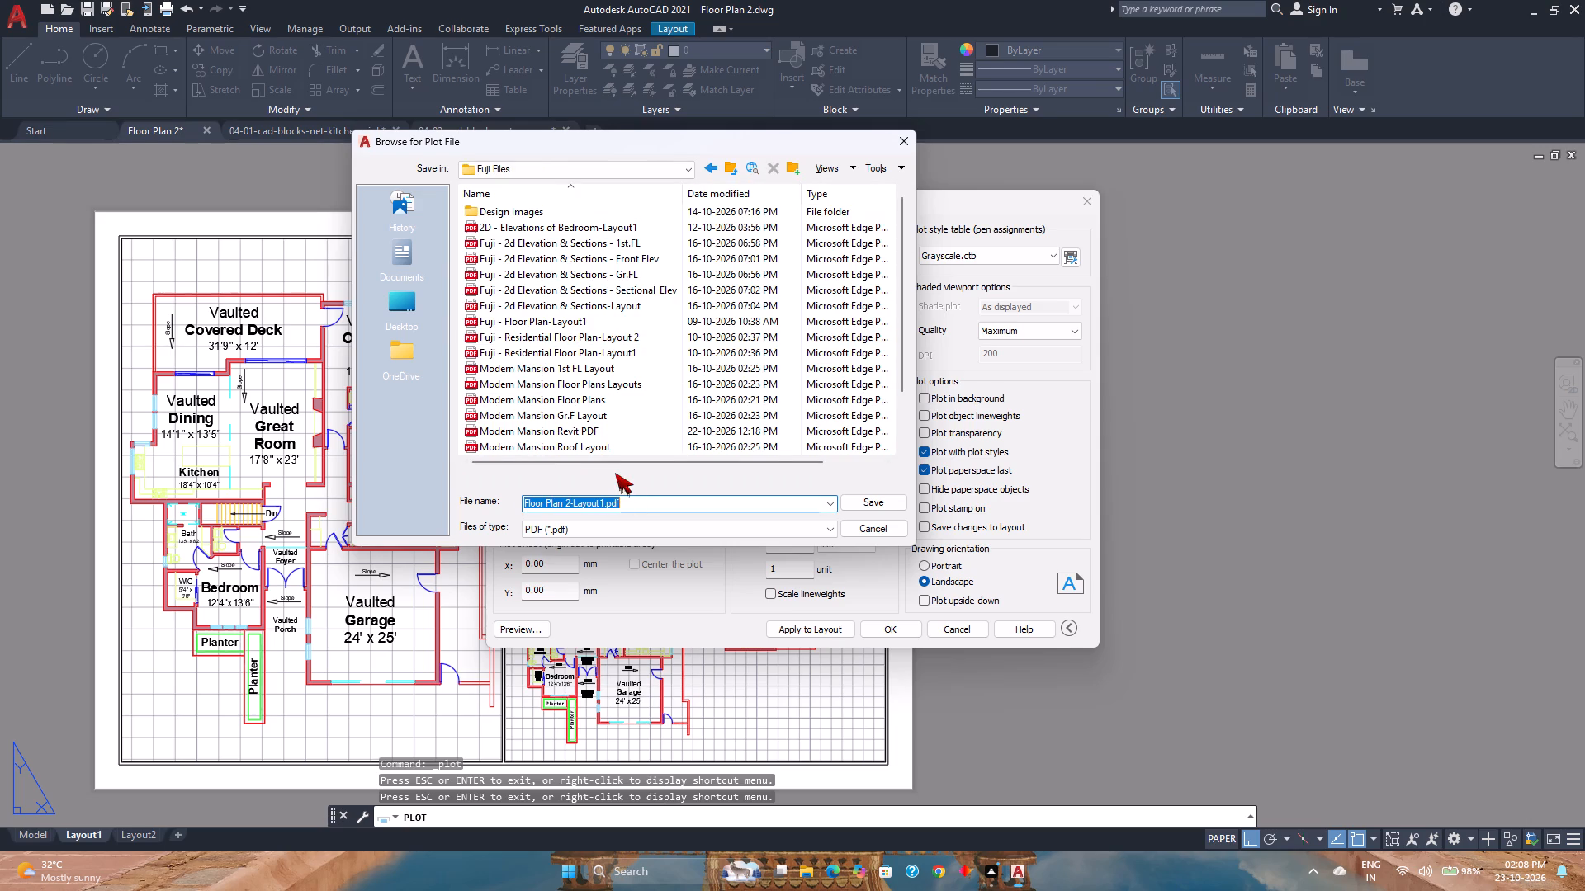
{"action": "key", "text": "Left"}
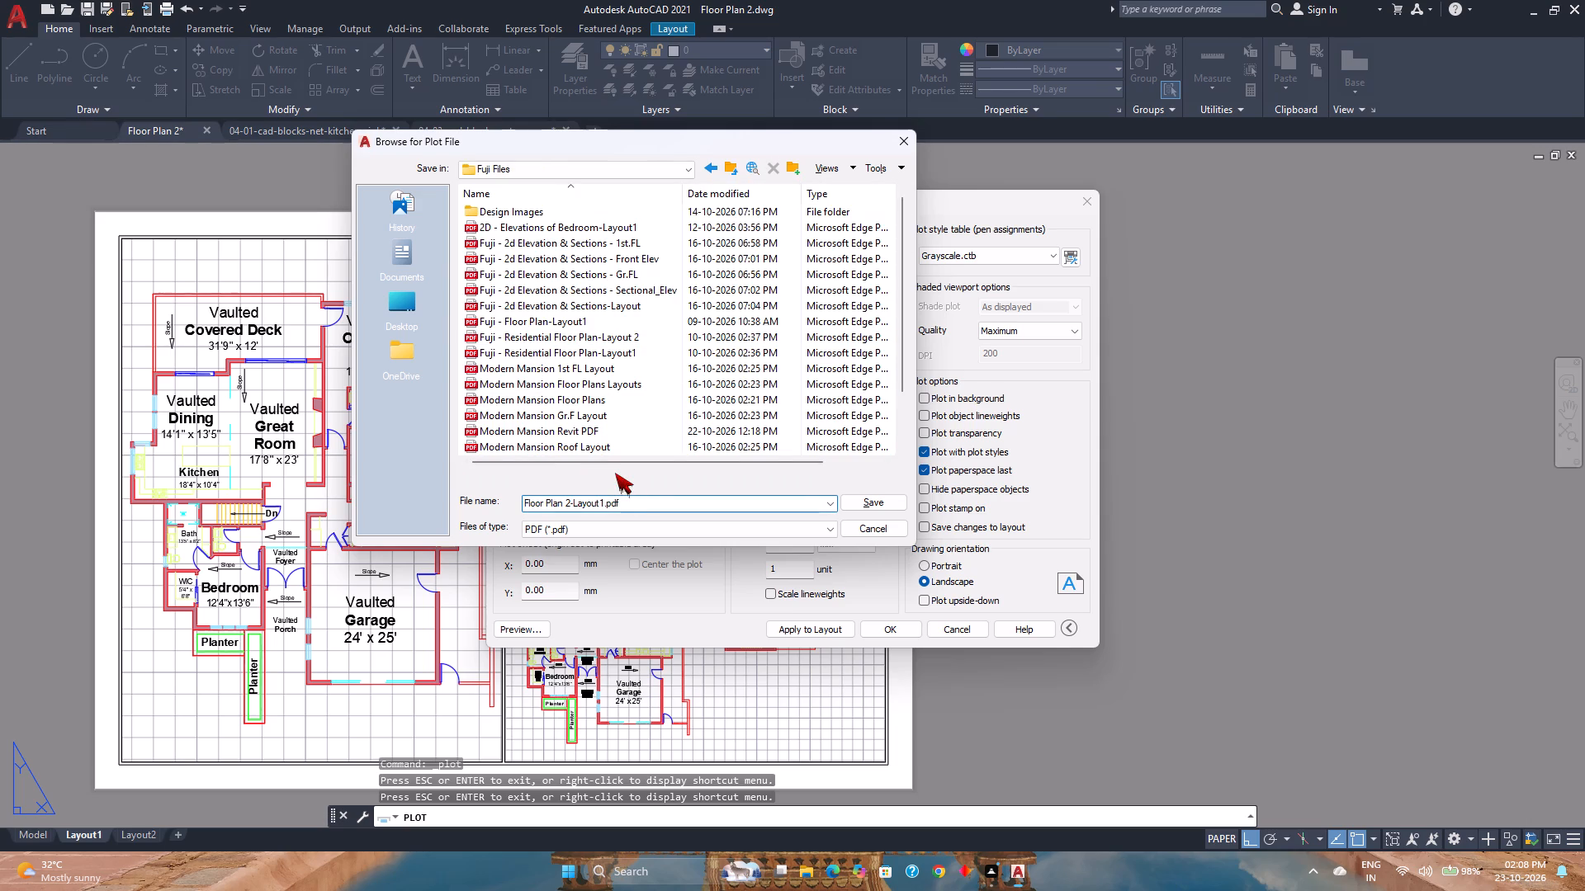
{"action": "type", "text": "Fuji"}
{"action": "key", "text": "space"}
{"action": "type", "text": "-"}
{"action": "key", "text": "space"}
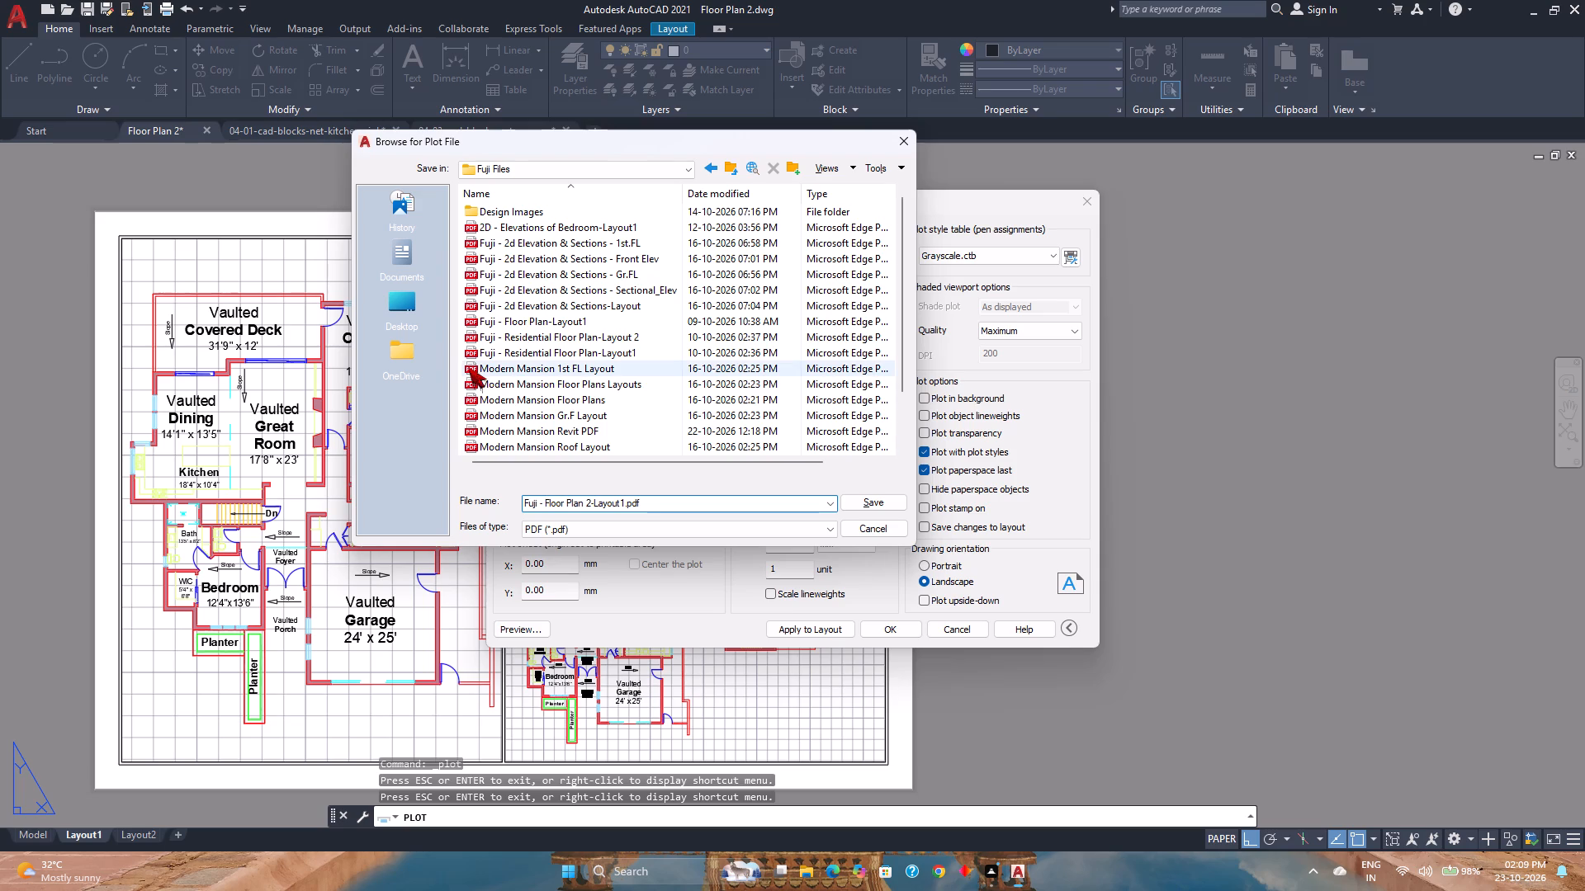
{"action": "left_click", "coordinate": [625, 505]}
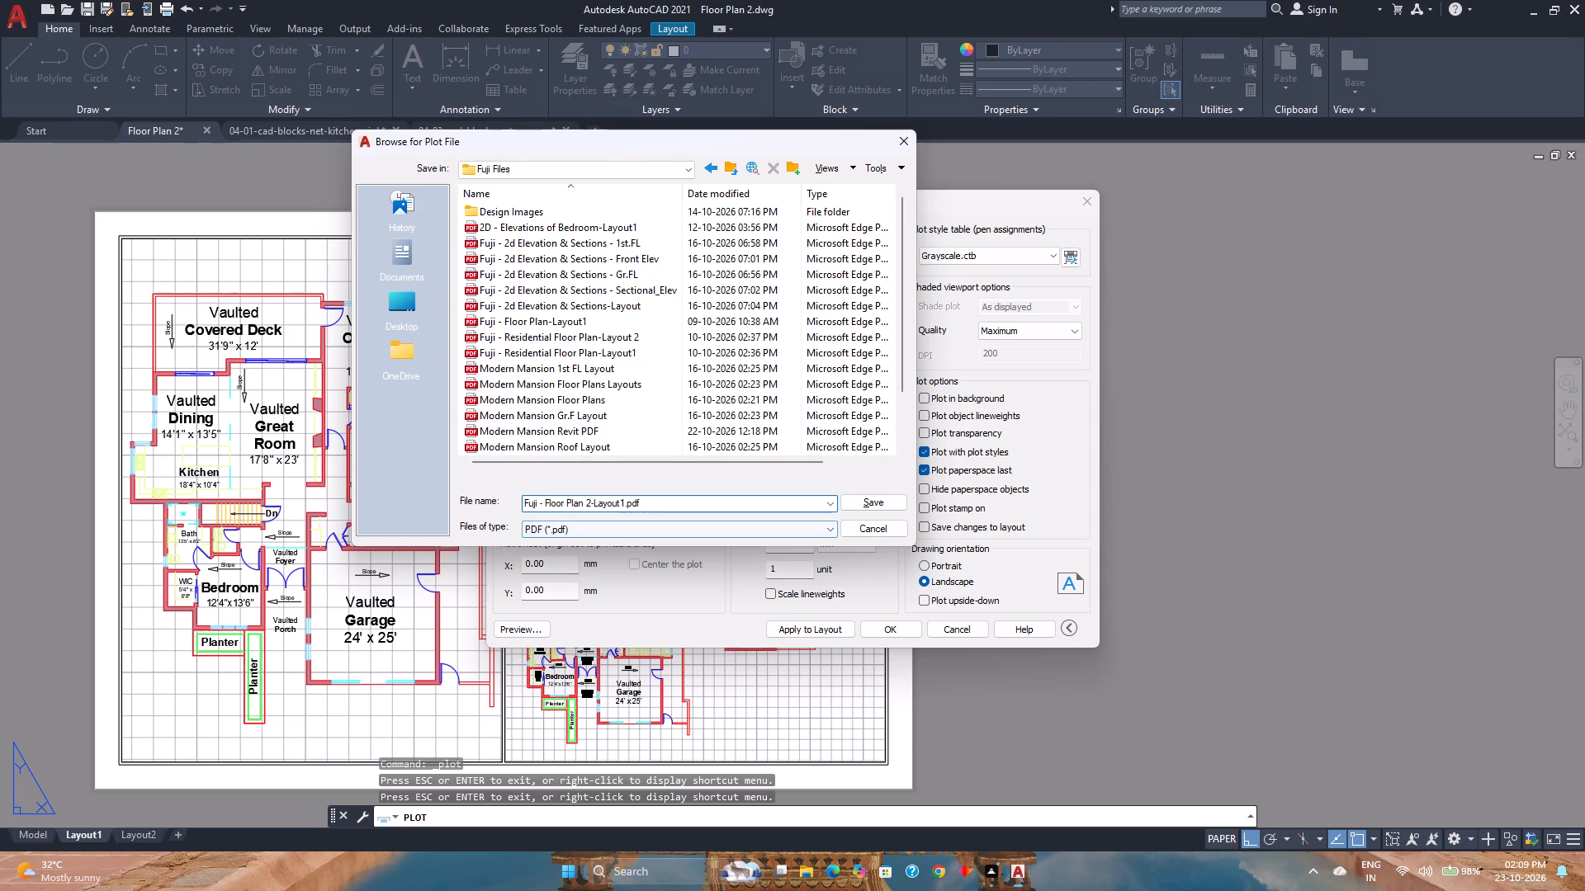
{"action": "left_click", "coordinate": [860, 499]}
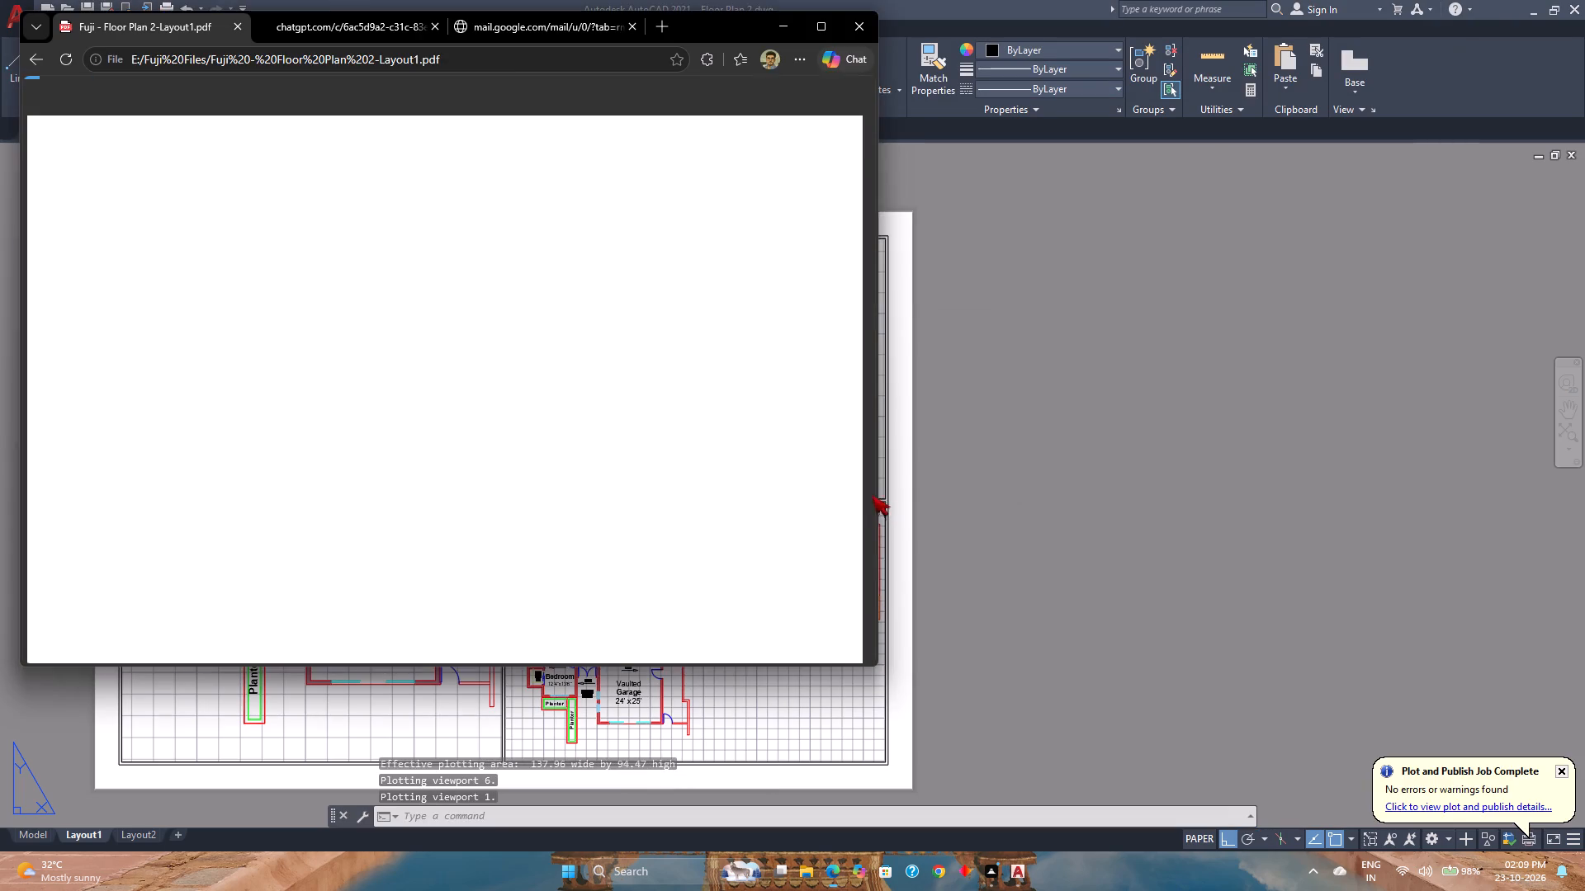
Look over the plotted PDF of Layout1 in Microsoft Edge and close its window.
{"action": "scroll", "coordinate": [605, 313], "scroll_direction": "down", "scroll_amount": 2}
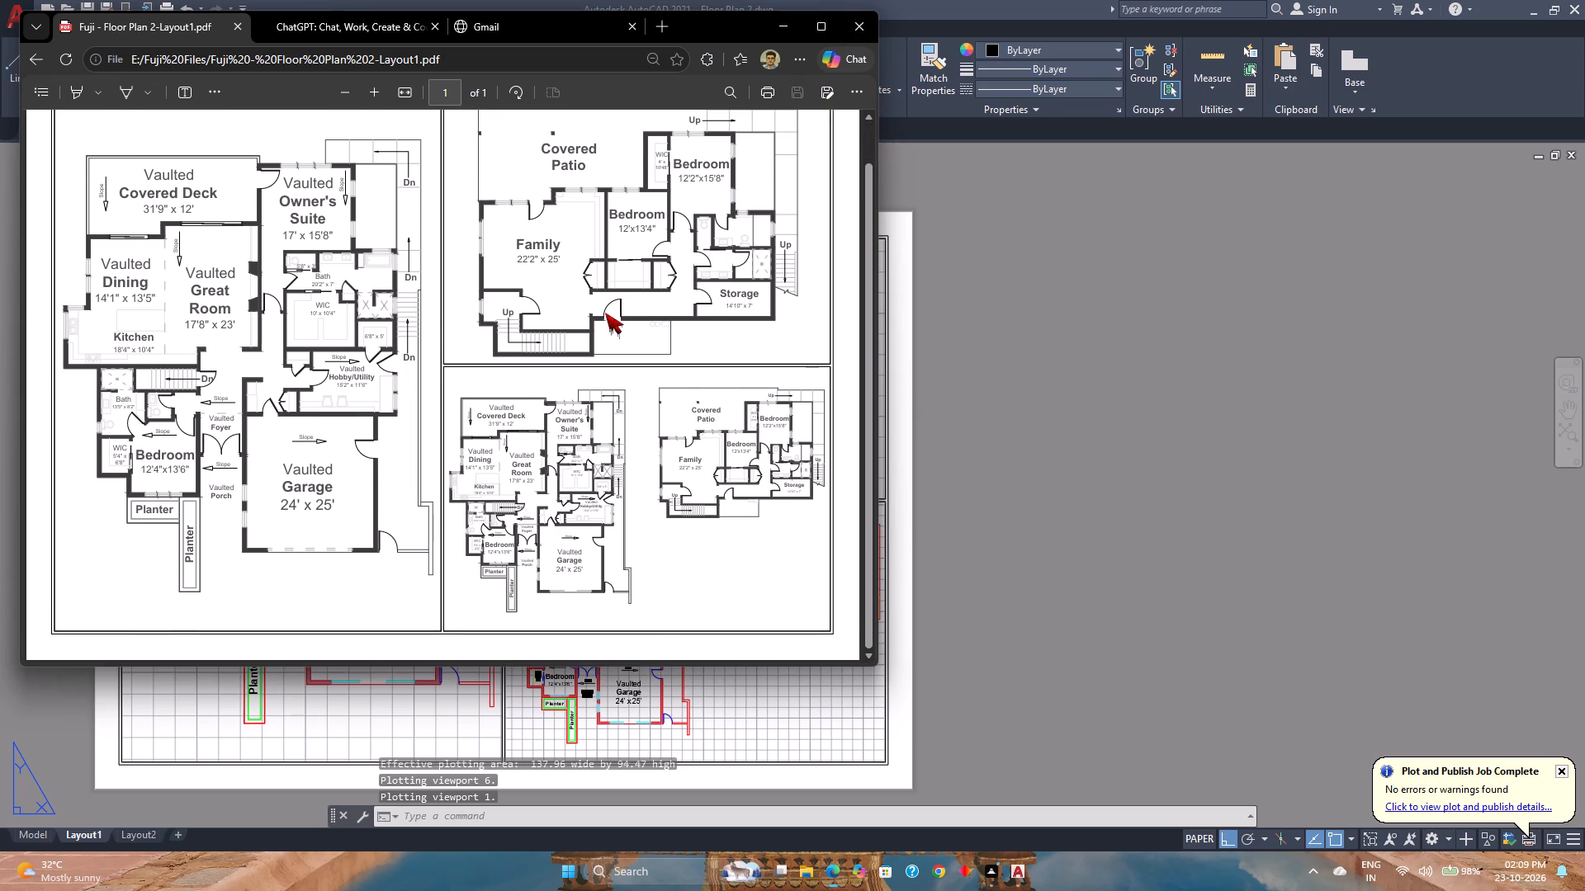
{"action": "scroll", "coordinate": [605, 313], "scroll_direction": "up", "scroll_amount": 1}
{"action": "scroll", "coordinate": [605, 313], "scroll_direction": "down", "scroll_amount": 1}
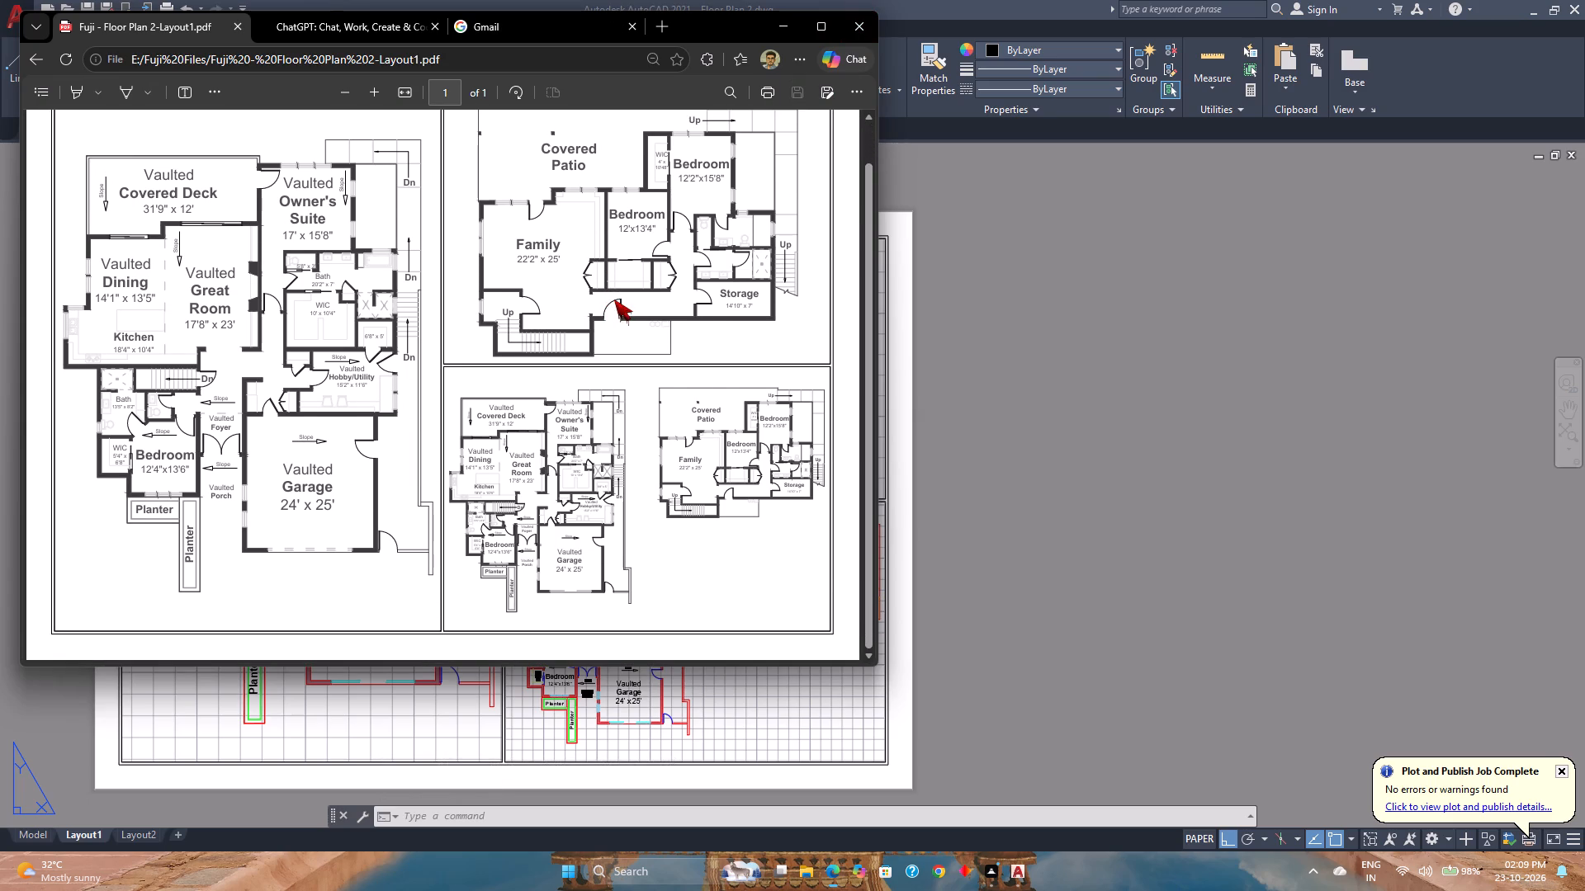
{"action": "left_click", "coordinate": [858, 34]}
Set the A4 page setup as current for Layout2.
{"action": "left_click", "coordinate": [132, 837]}
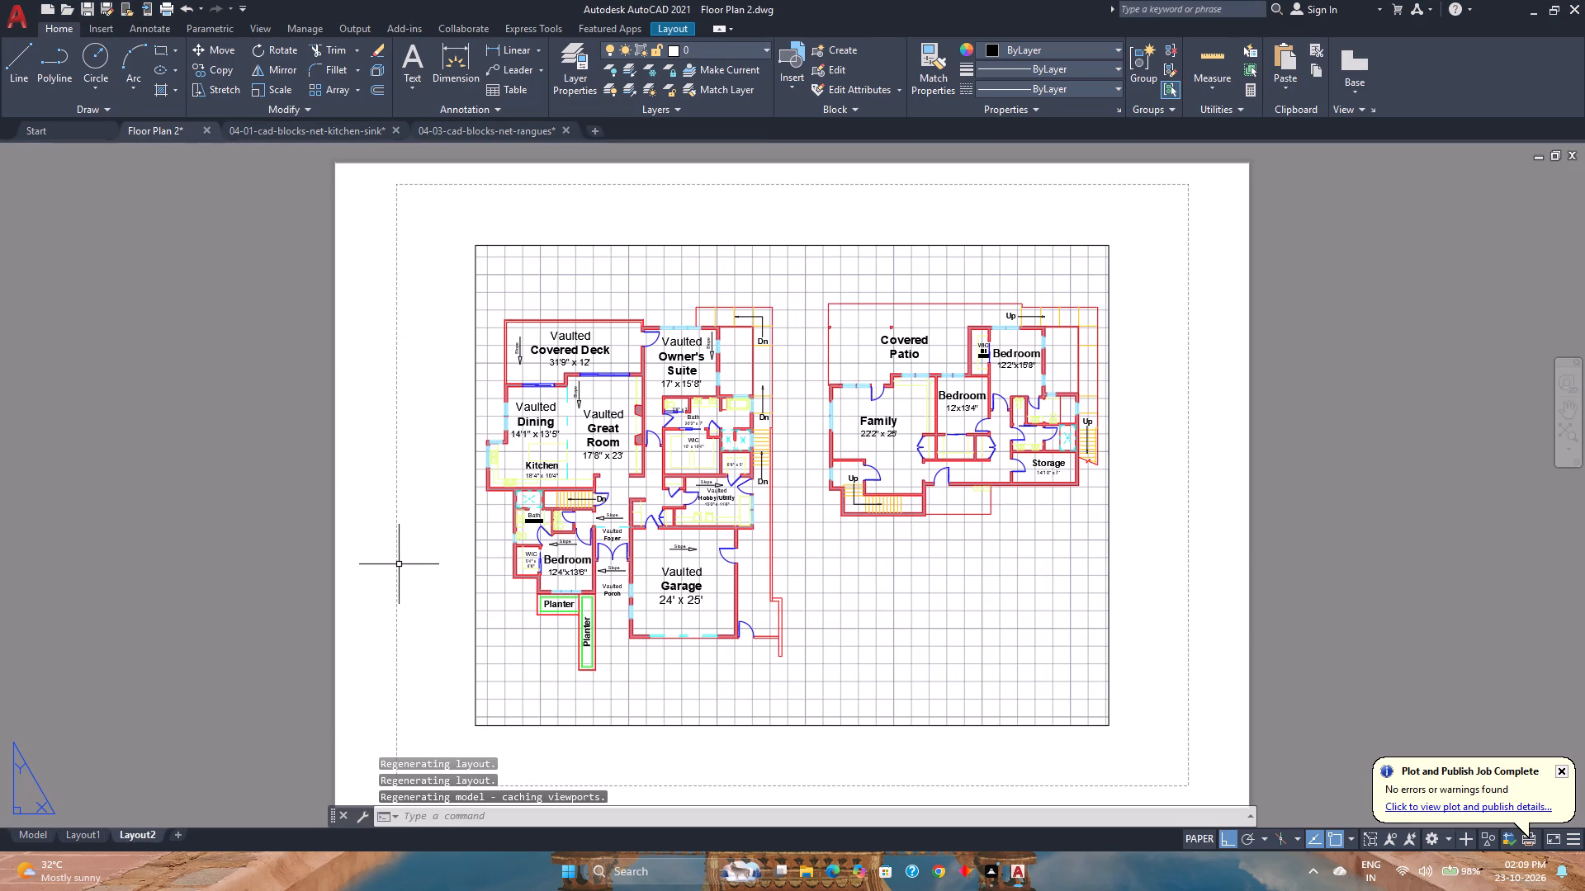
{"action": "right_click", "coordinate": [138, 832]}
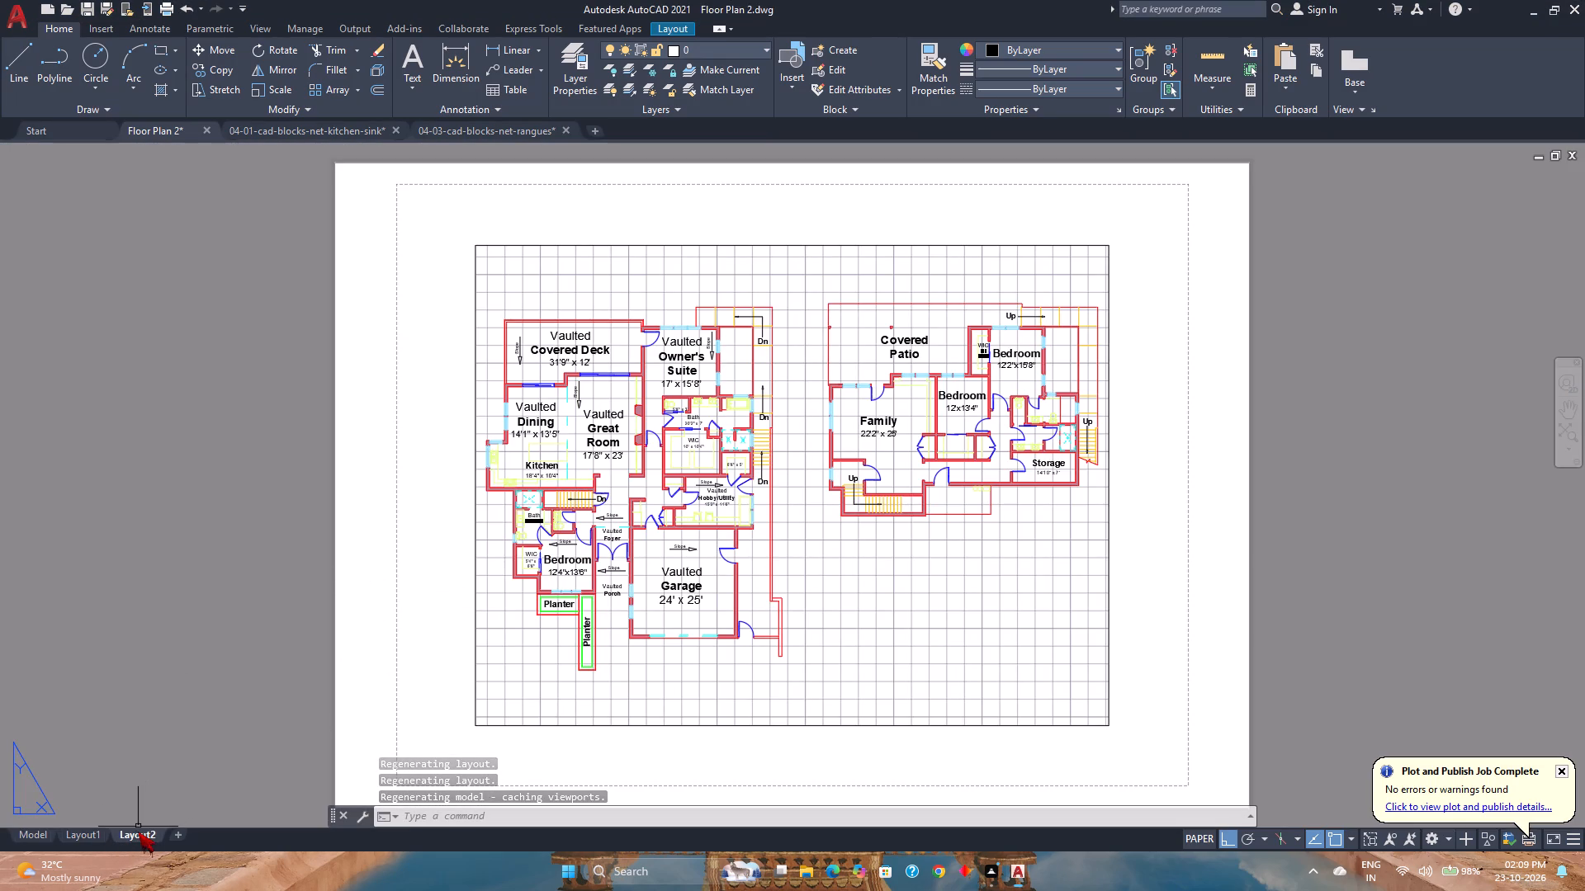
{"action": "left_click", "coordinate": [222, 708]}
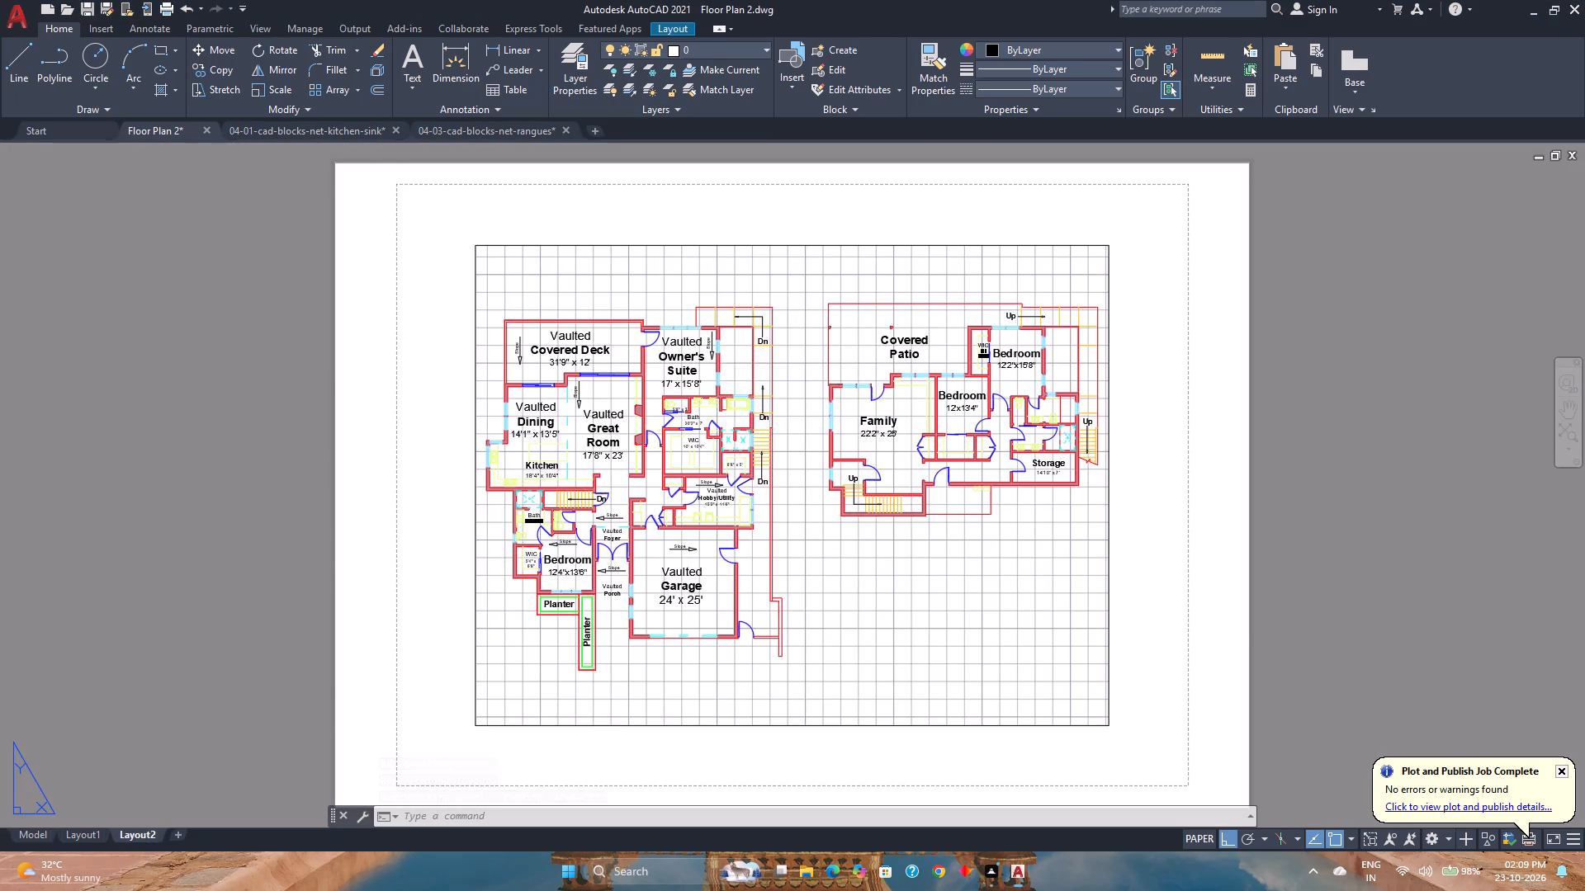
{"action": "left_click", "coordinate": [522, 293]}
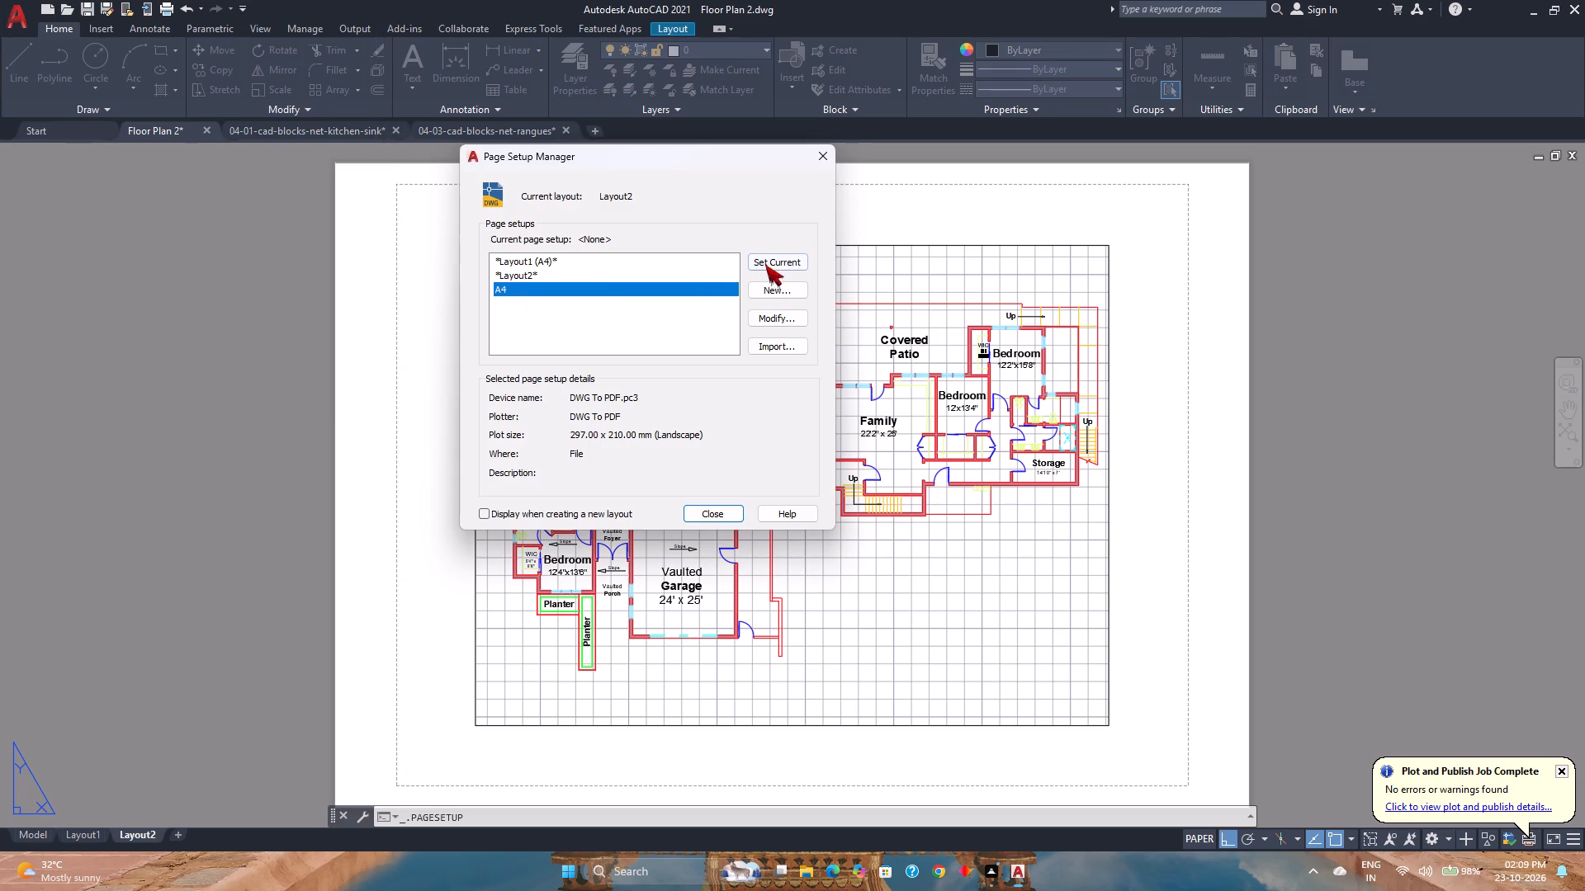
{"action": "left_click", "coordinate": [771, 262]}
{"action": "left_click", "coordinate": [703, 516]}
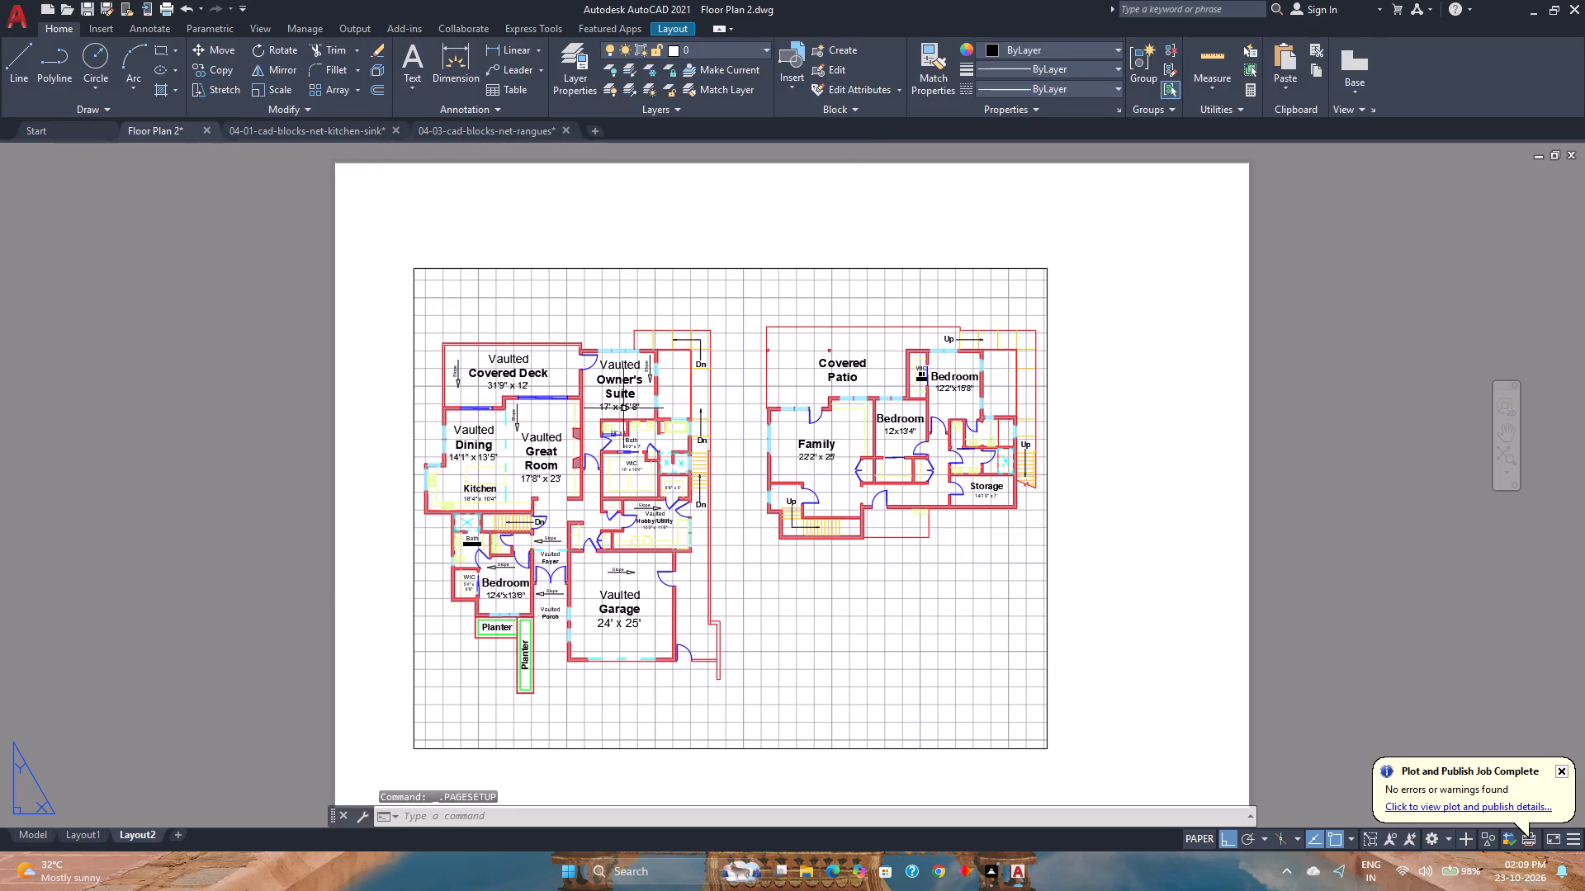
Delete the existing viewport from Layout2, leaving the sheet empty.
{"action": "left_click", "coordinate": [695, 270]}
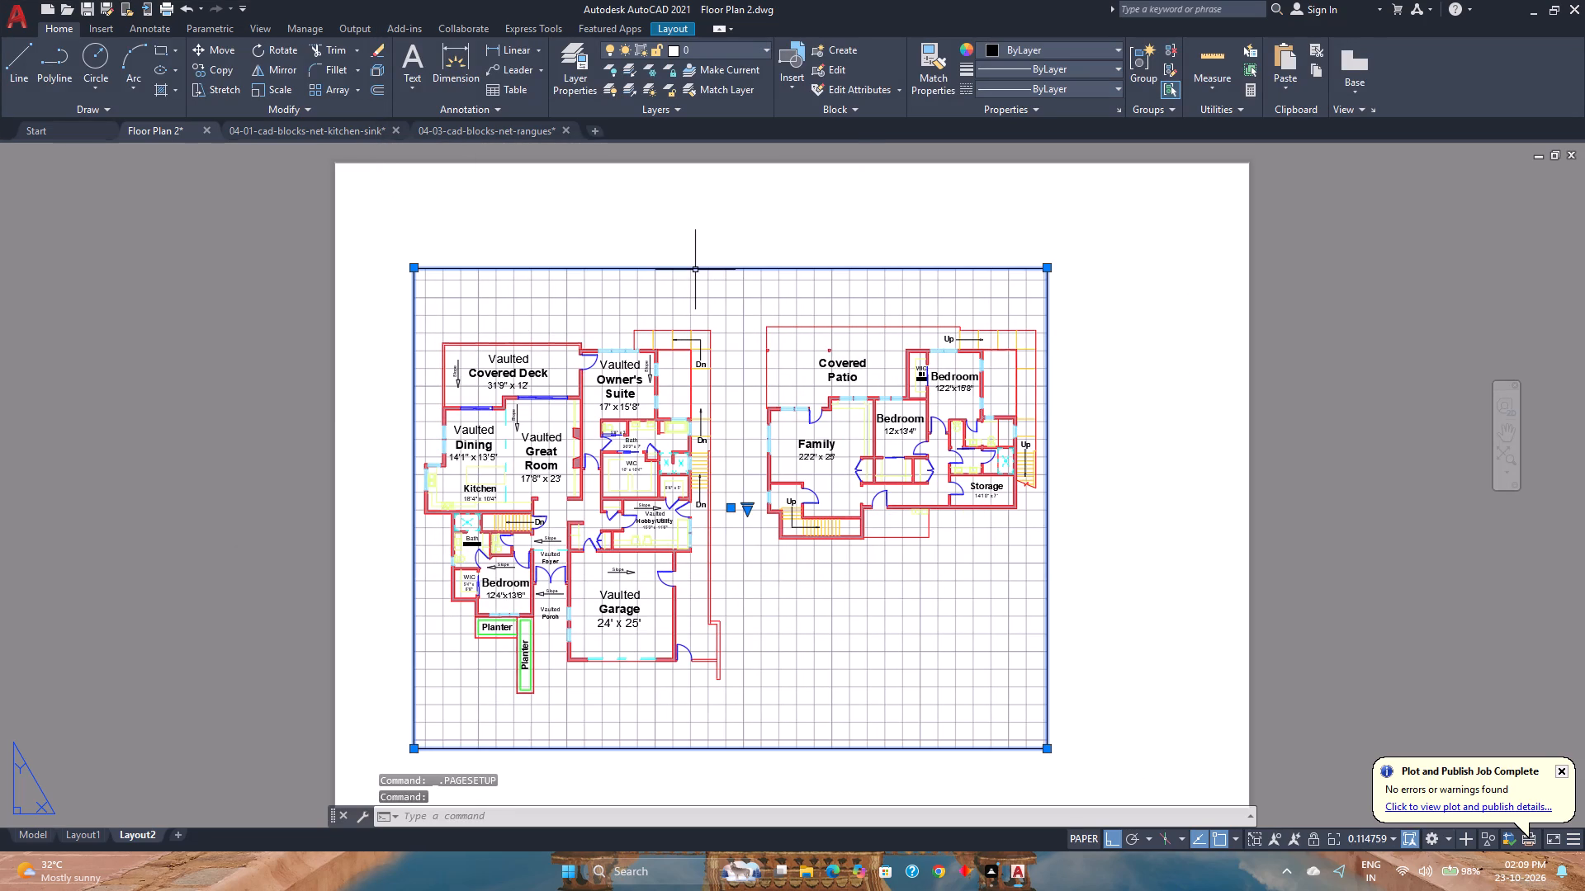
{"action": "key", "text": "Delete"}
{"action": "scroll", "coordinate": [627, 335], "scroll_direction": "down", "scroll_amount": 1}
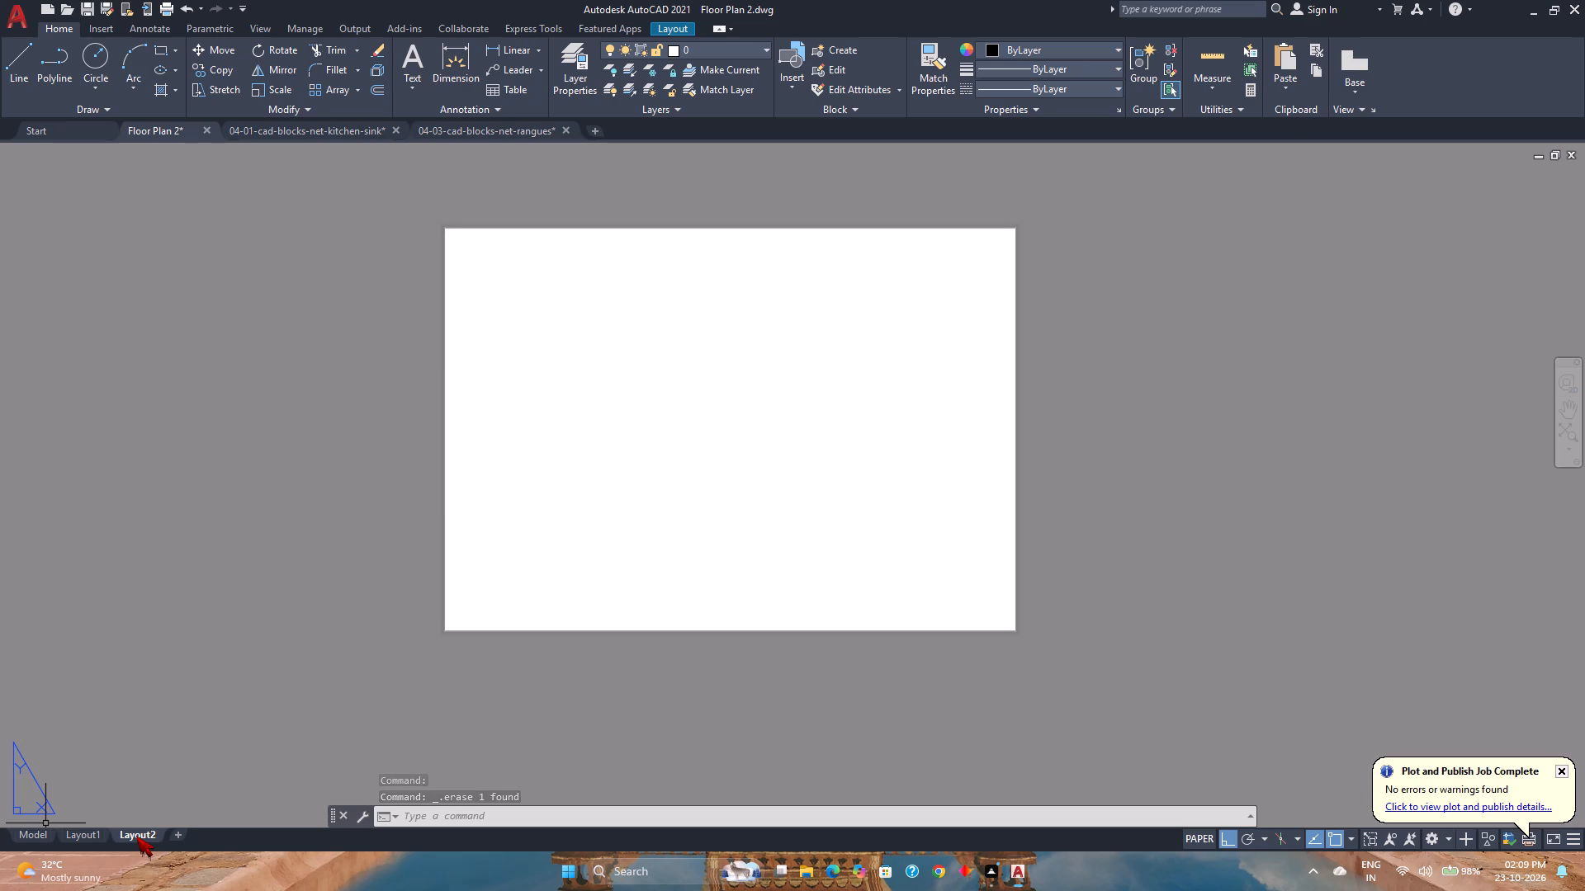
Reapply the A4 page setup as the current setup for Layout2.
{"action": "left_click", "coordinate": [95, 832]}
{"action": "scroll", "coordinate": [99, 749], "scroll_direction": "down", "scroll_amount": 1}
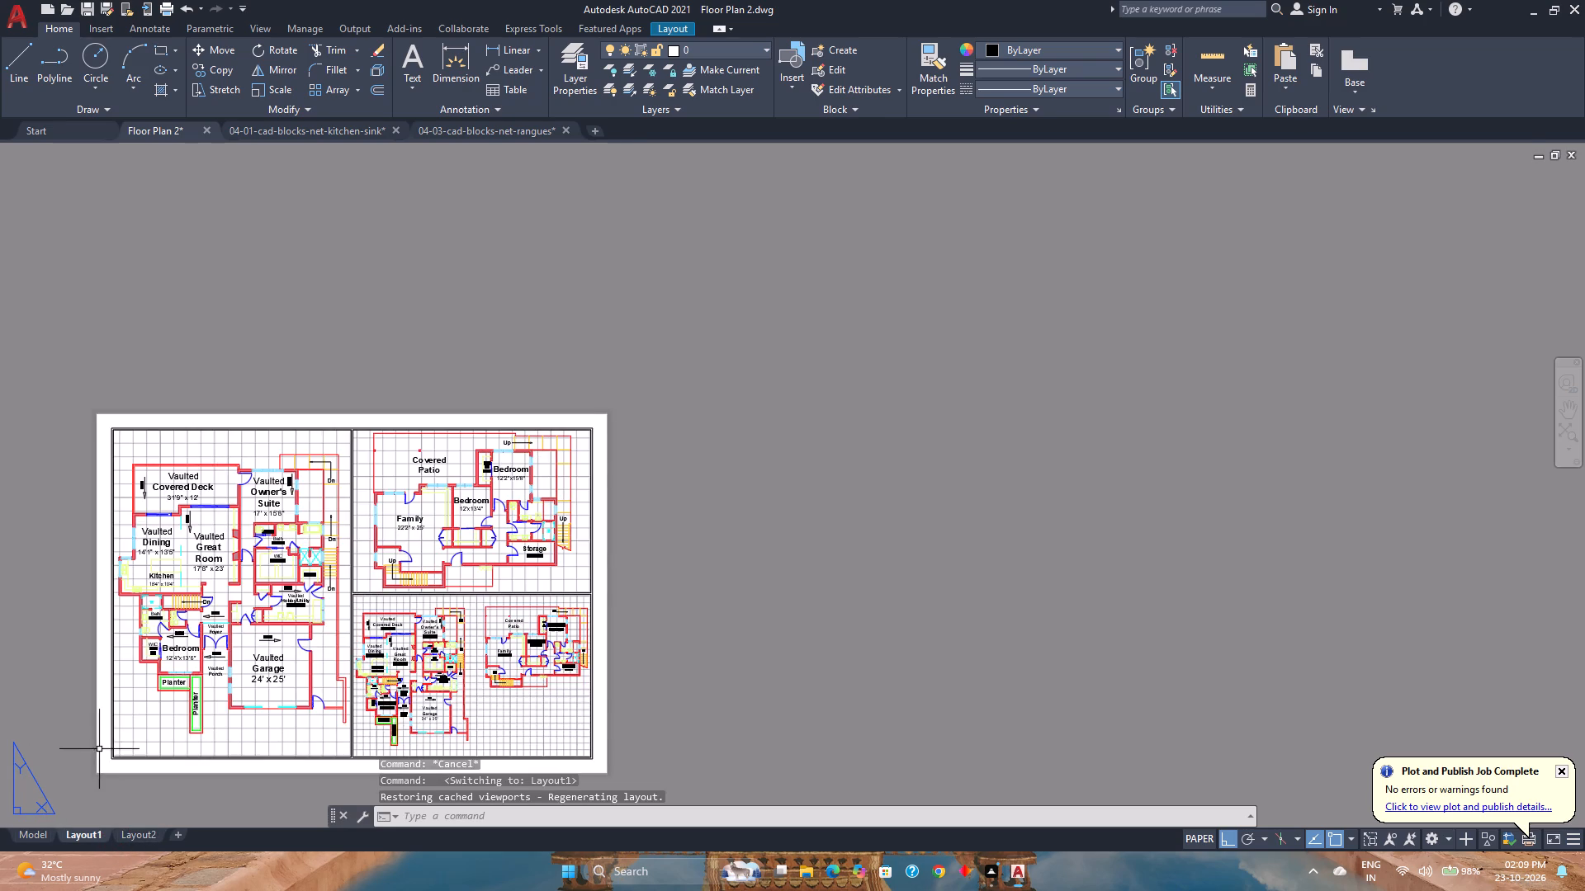
{"action": "middle_click_drag", "start_coordinate": [89, 740], "coordinate": [334, 638]}
{"action": "middle_click", "coordinate": [338, 635]}
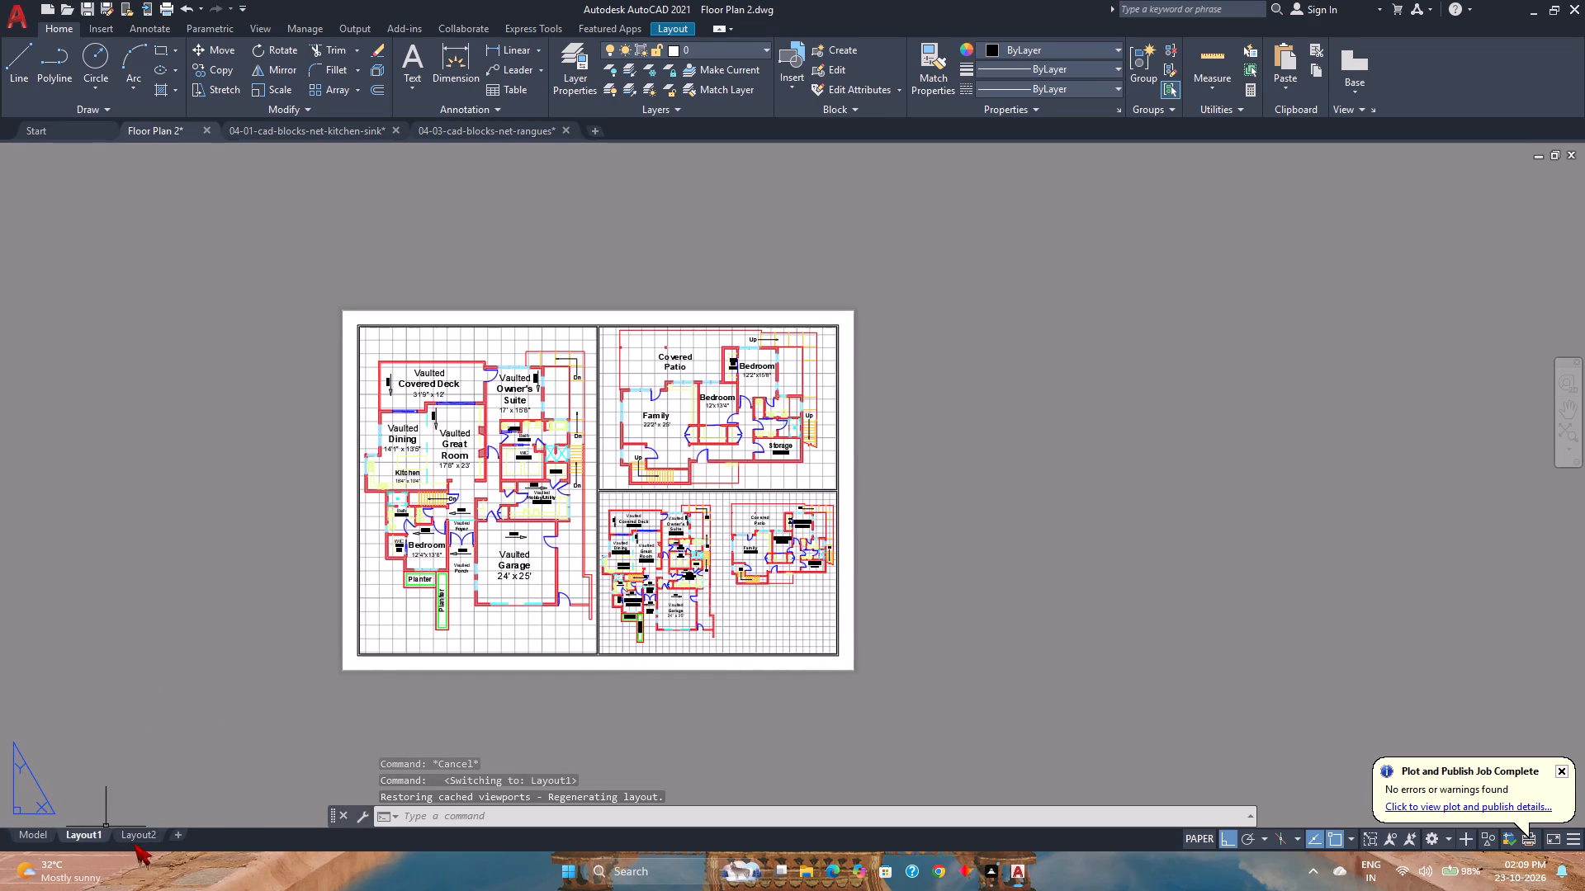
{"action": "left_click", "coordinate": [136, 841]}
{"action": "right_click", "coordinate": [136, 841]}
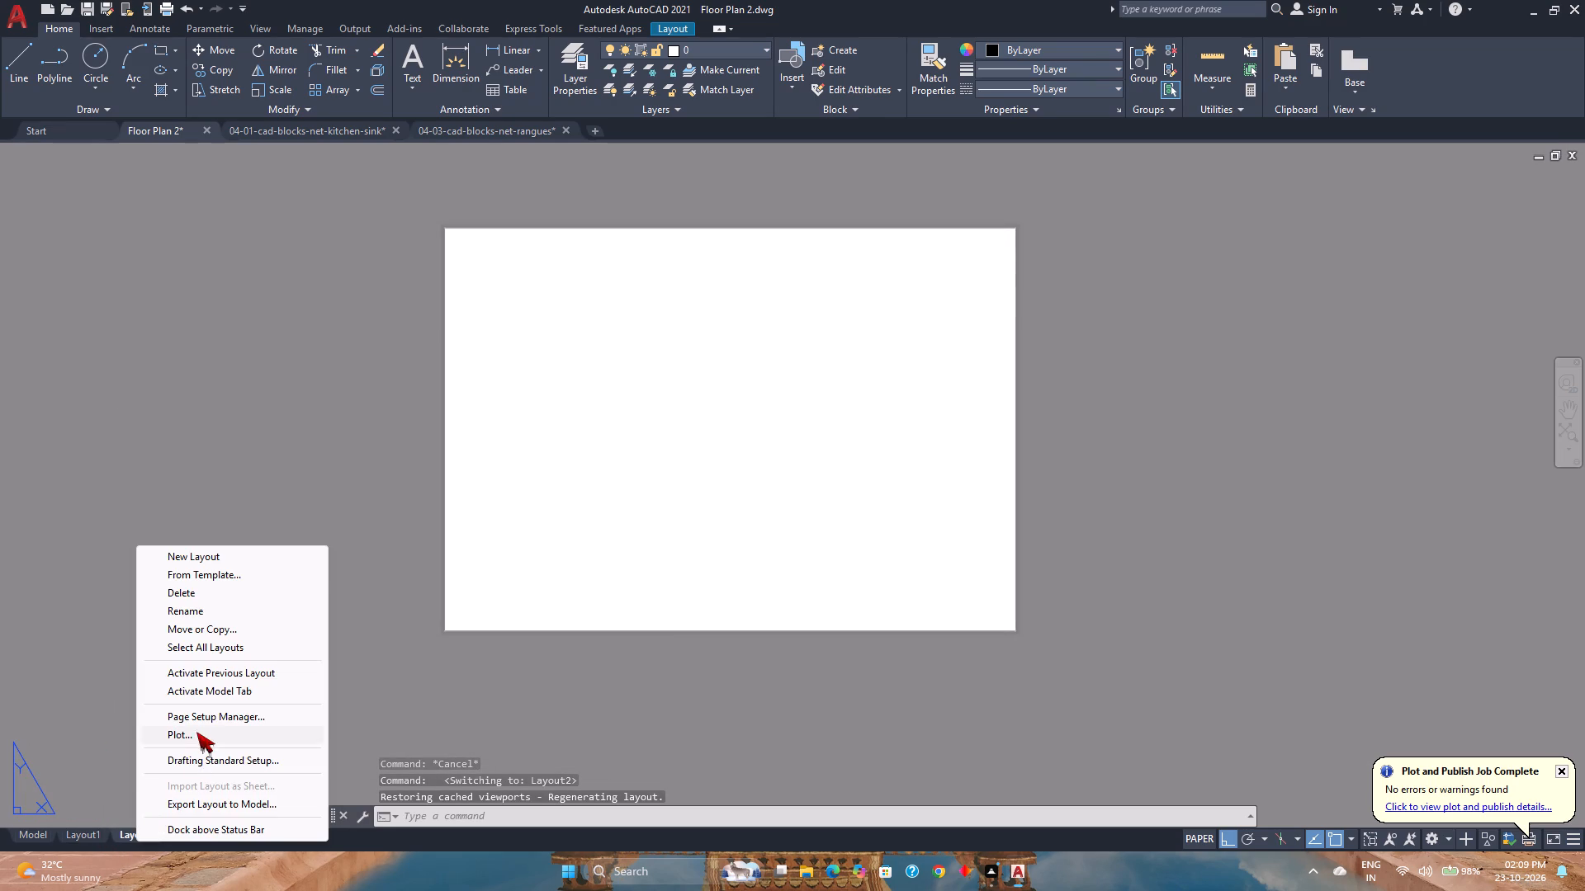
{"action": "left_click", "coordinate": [214, 715]}
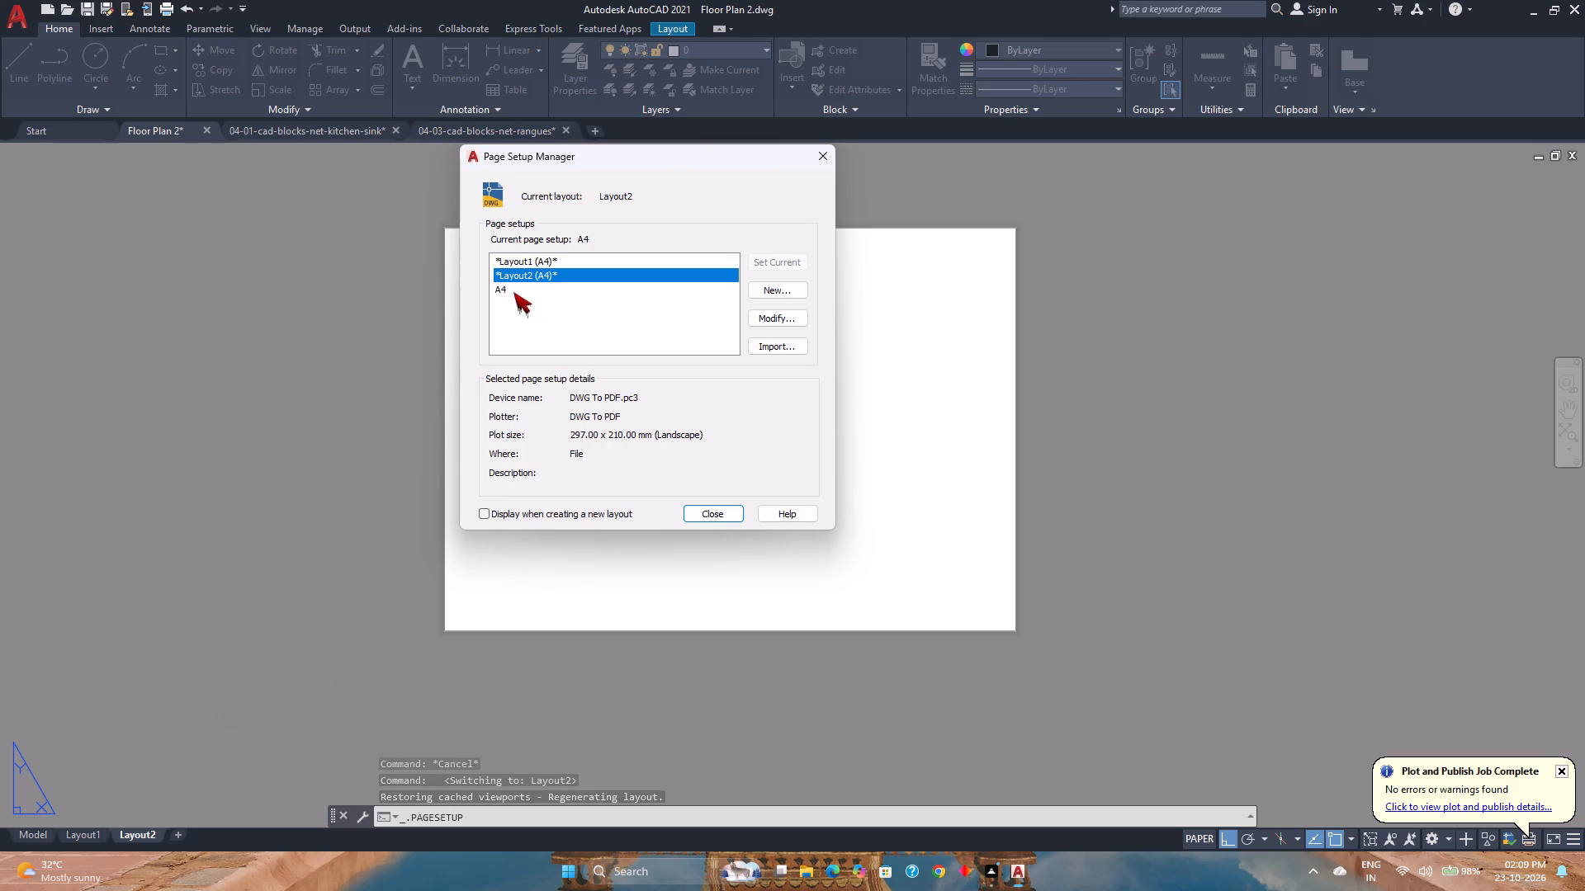
{"action": "left_click", "coordinate": [507, 289]}
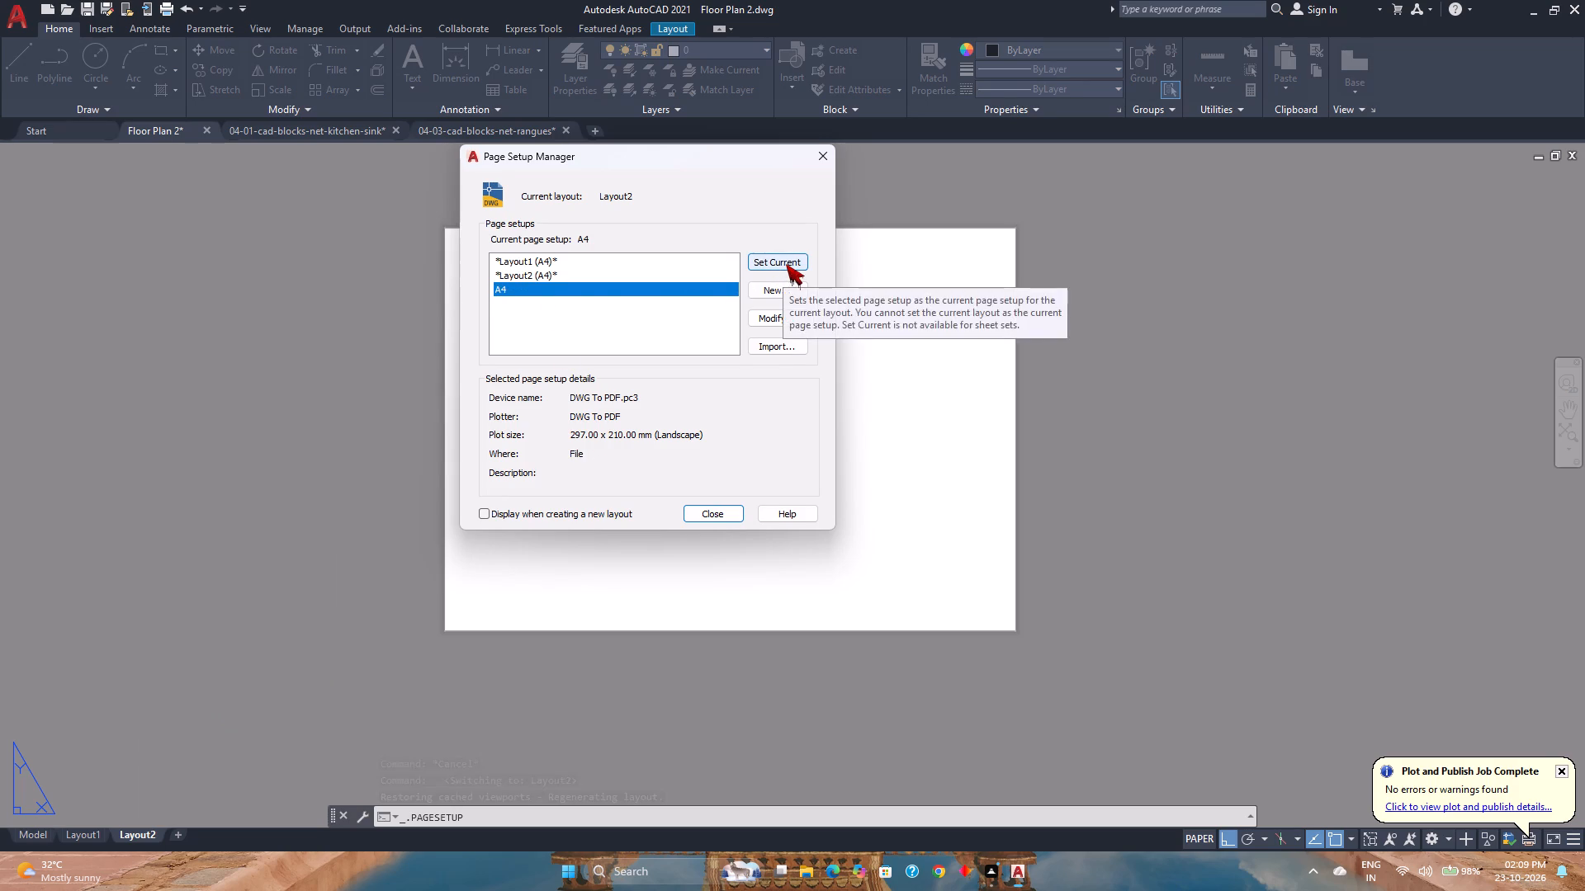
{"action": "left_click", "coordinate": [786, 264]}
{"action": "double_click", "coordinate": [786, 264]}
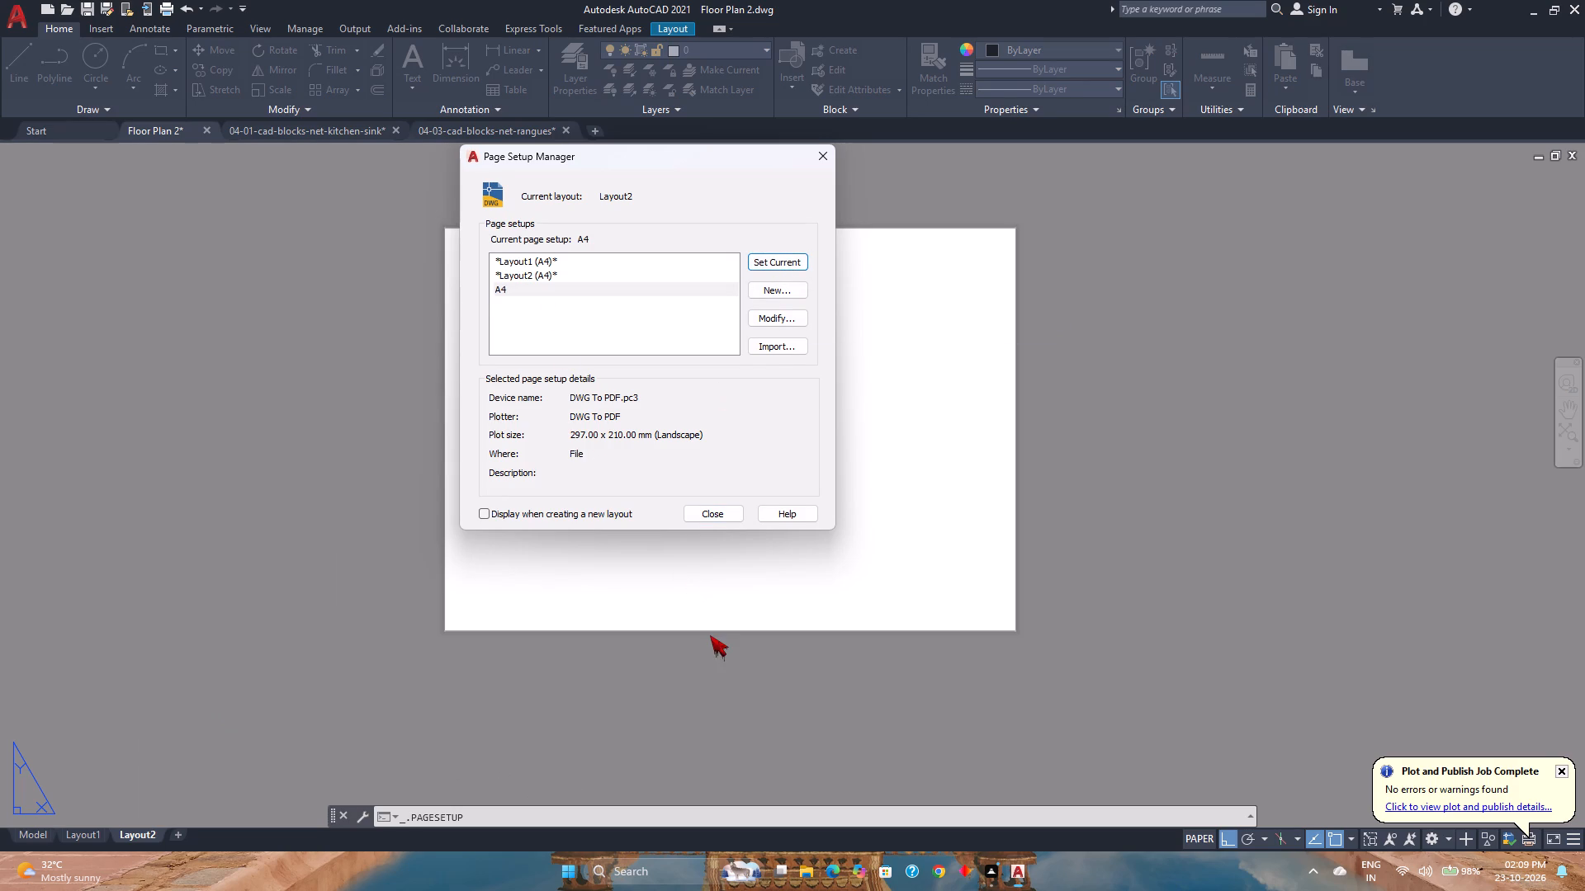
{"action": "left_click", "coordinate": [723, 519]}
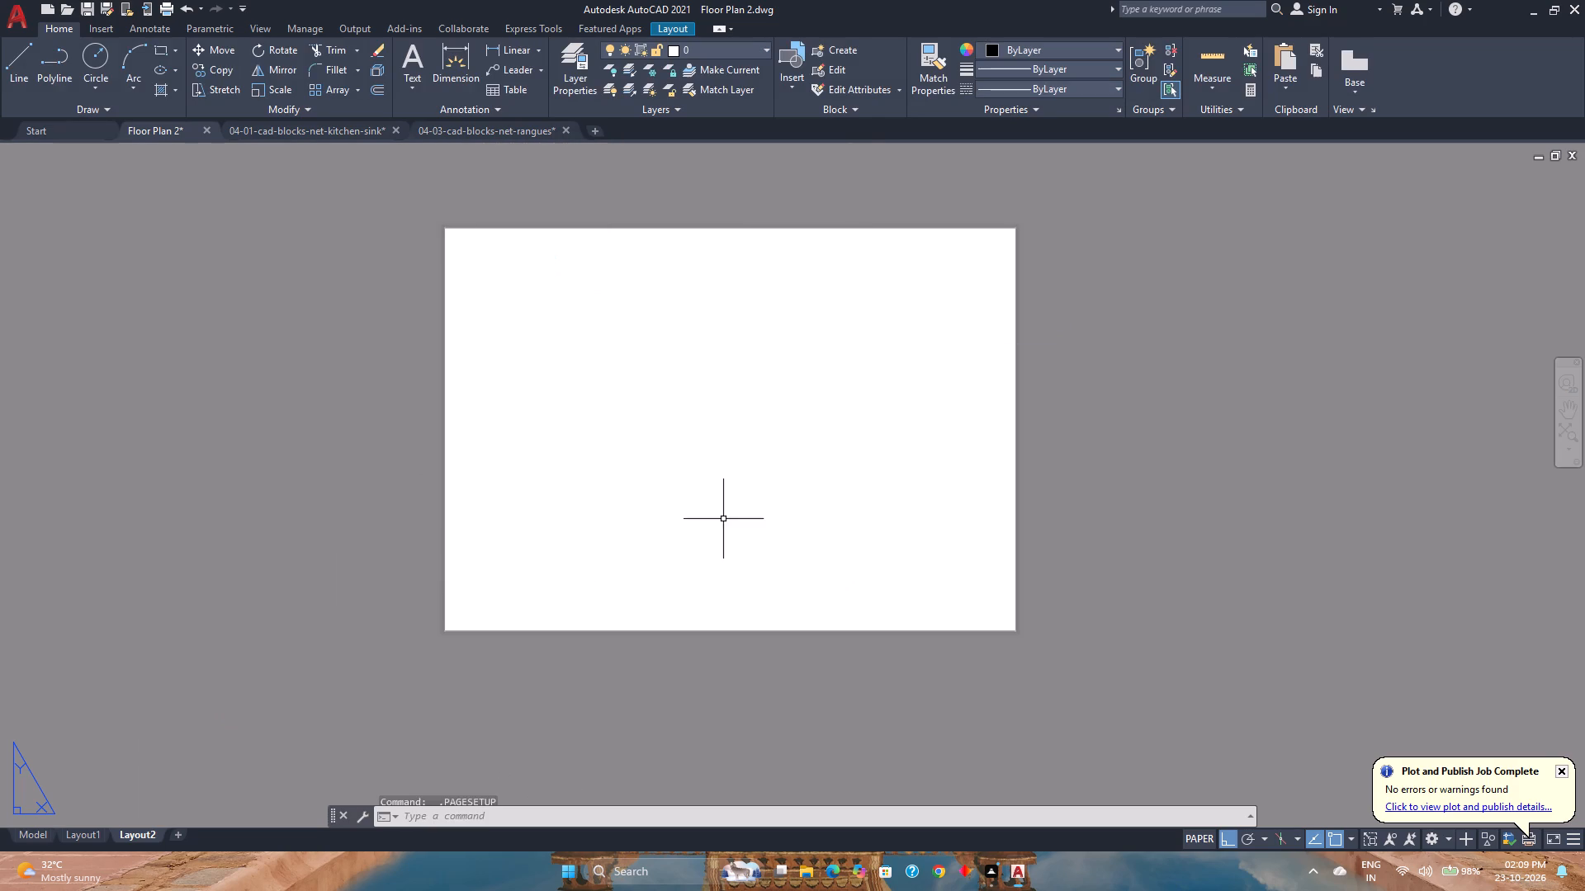
Compare the sheets of Layout1 and Layout2.
{"action": "left_click", "coordinate": [76, 828]}
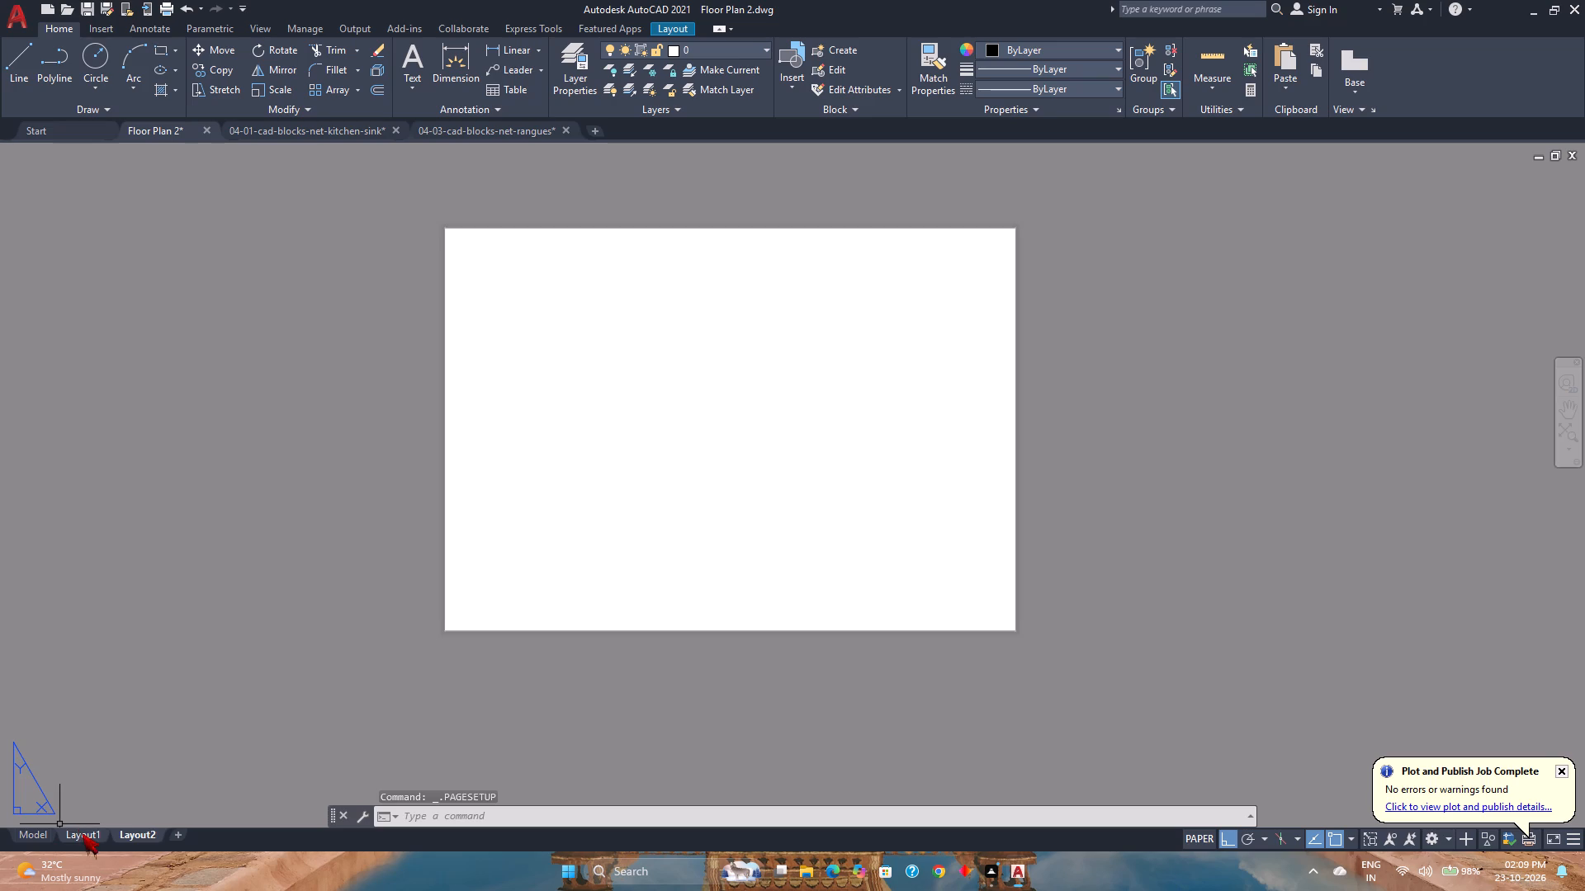
{"action": "left_click", "coordinate": [83, 836]}
{"action": "middle_click_drag", "start_coordinate": [229, 754], "coordinate": [382, 681]}
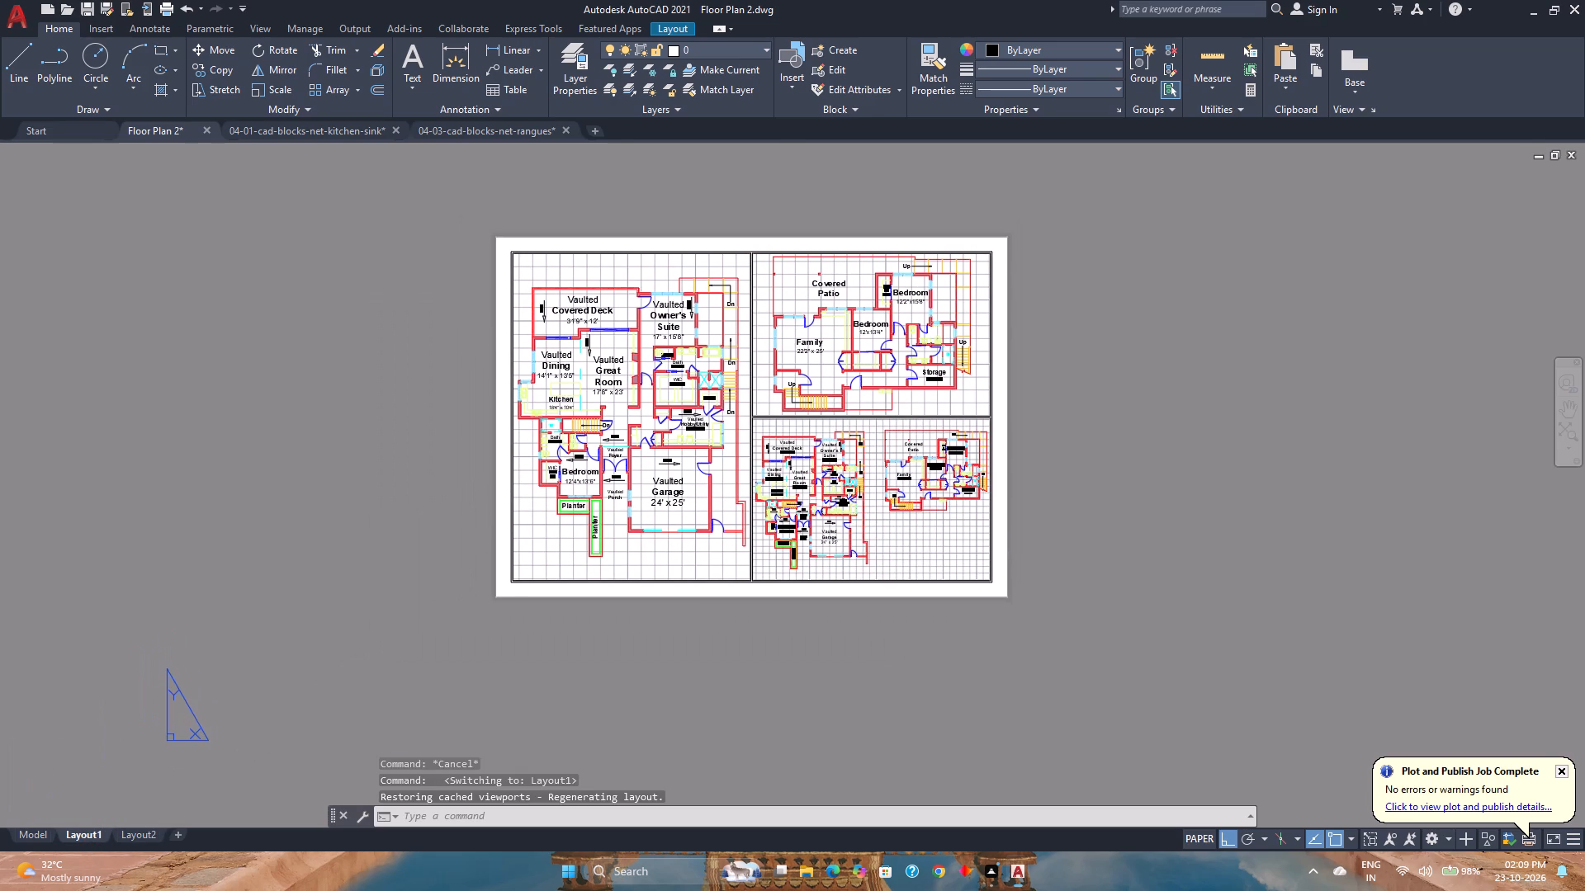
{"action": "left_click", "coordinate": [137, 841]}
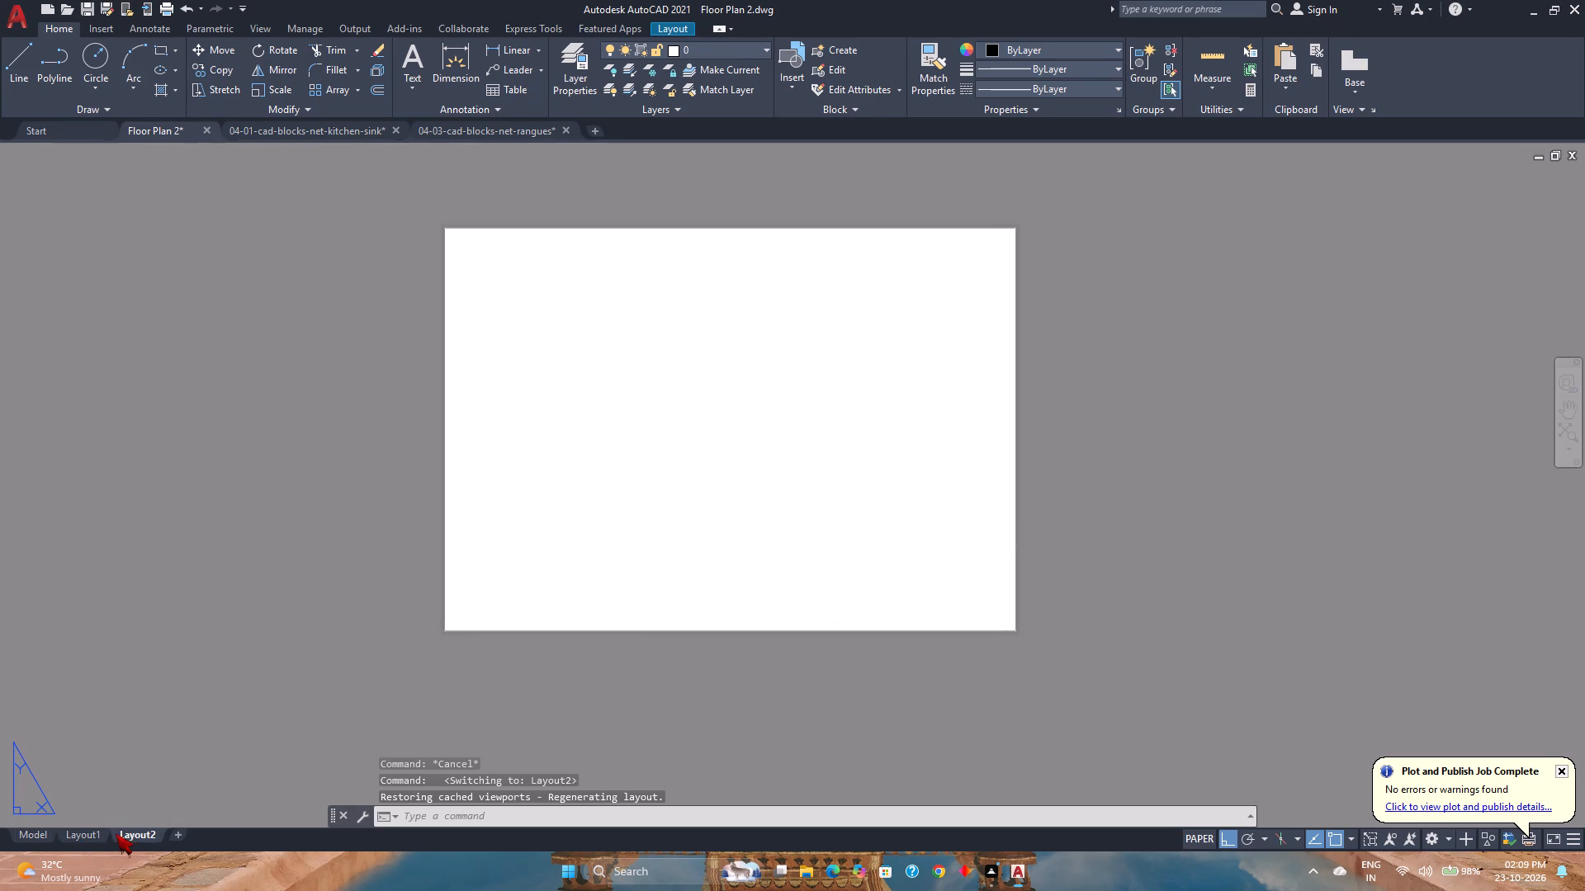
{"action": "left_click", "coordinate": [97, 833]}
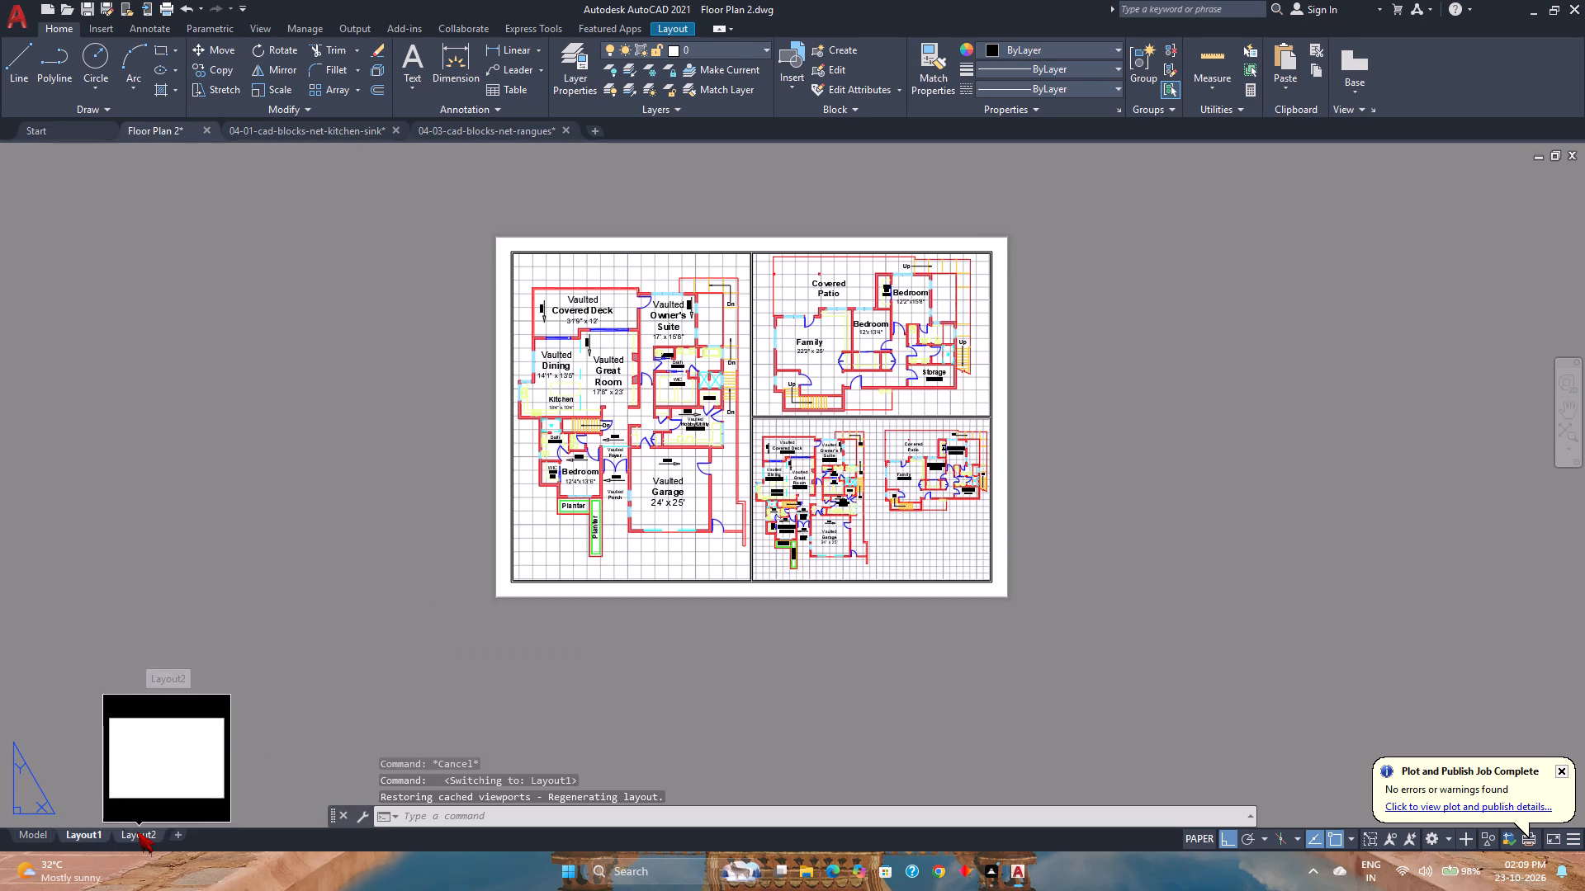
{"action": "left_click", "coordinate": [137, 832]}
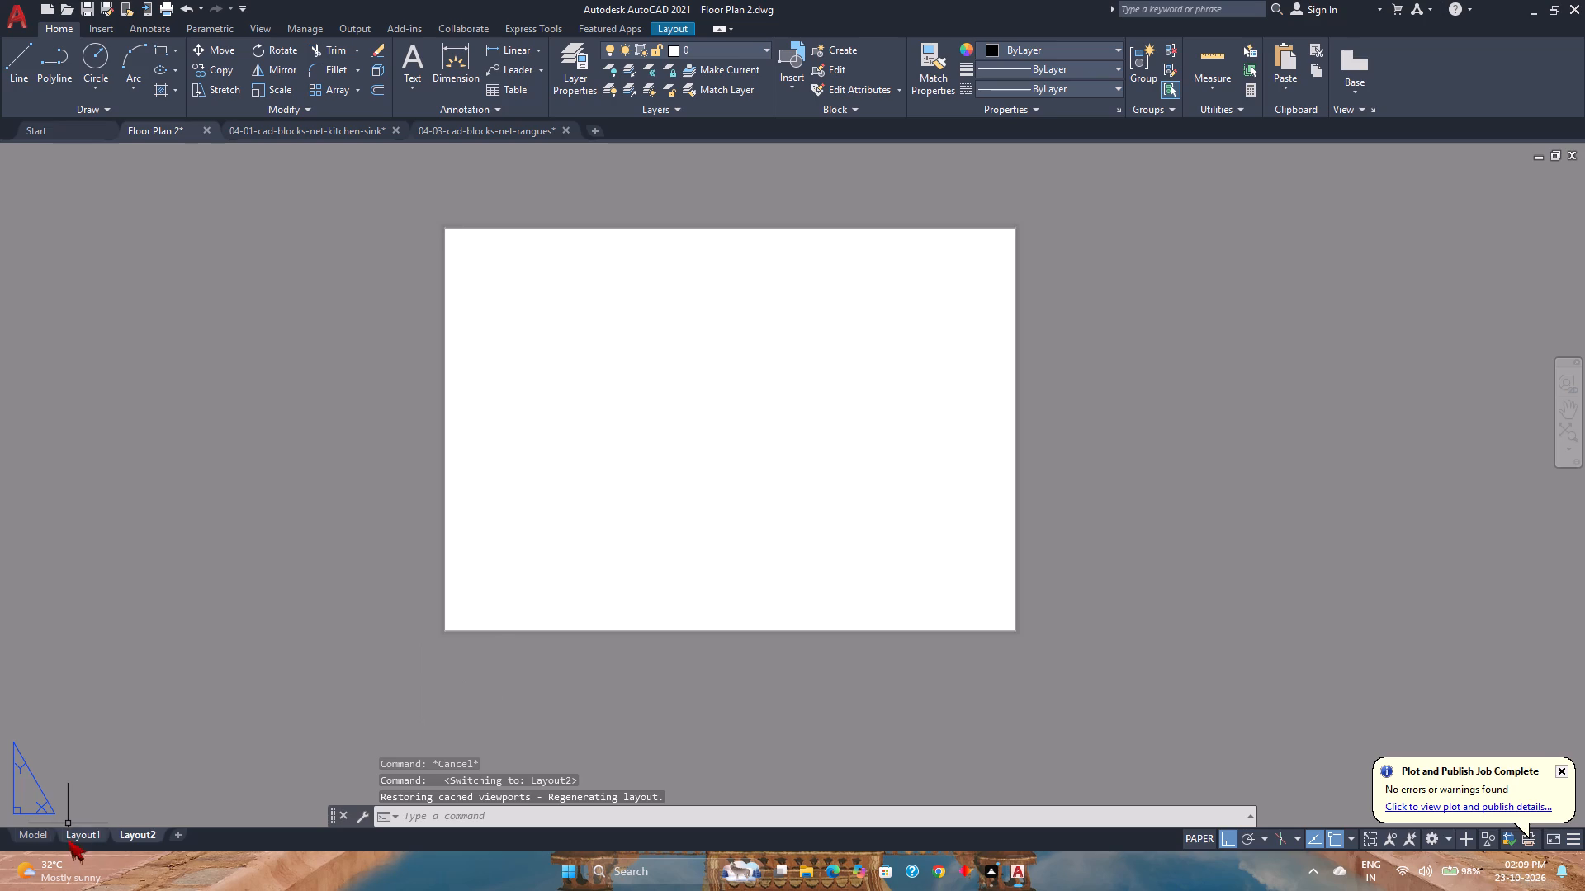
Set the Page Setup Manager to display whenever a new layout is created.
{"action": "right_click", "coordinate": [128, 832]}
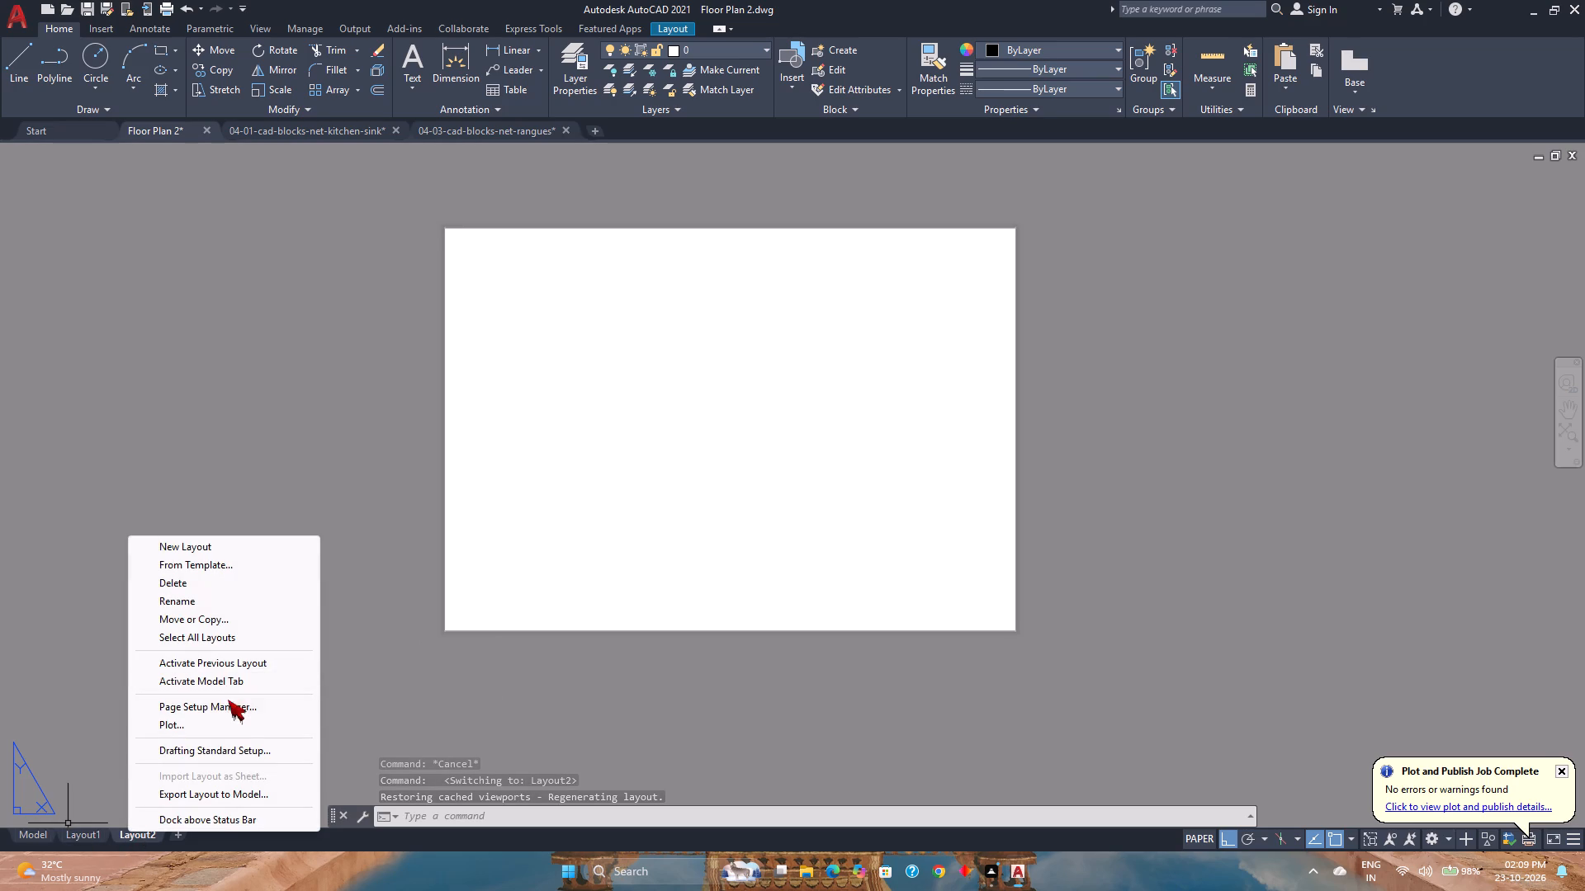
{"action": "left_click", "coordinate": [228, 710]}
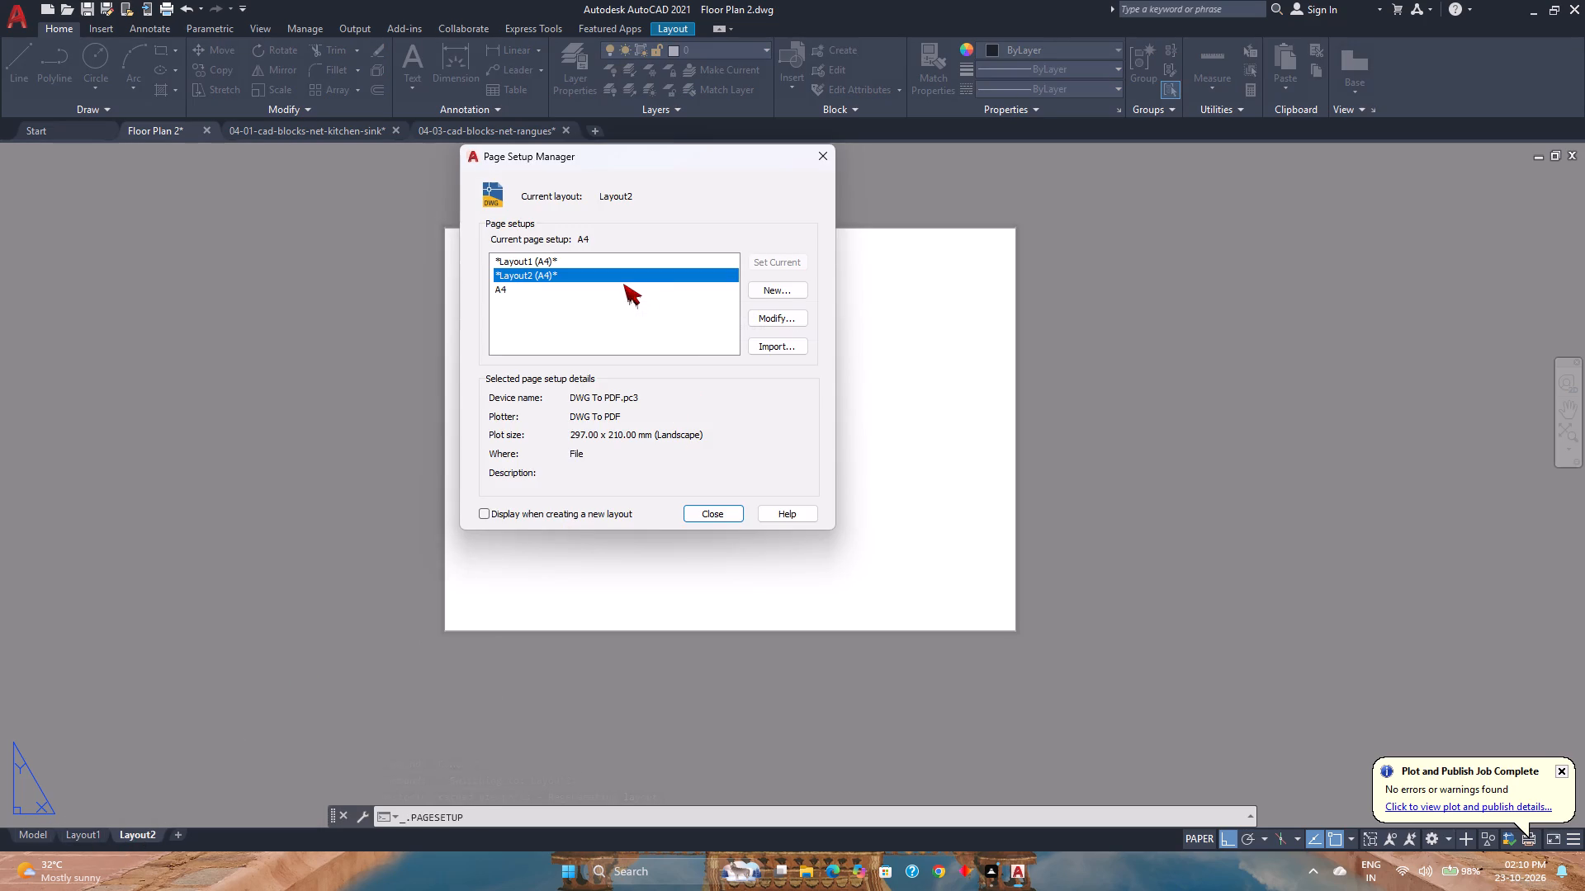
{"action": "key", "text": "Delete"}
{"action": "right_click", "coordinate": [675, 280]}
{"action": "left_click", "coordinate": [590, 343]}
{"action": "left_click", "coordinate": [521, 283]}
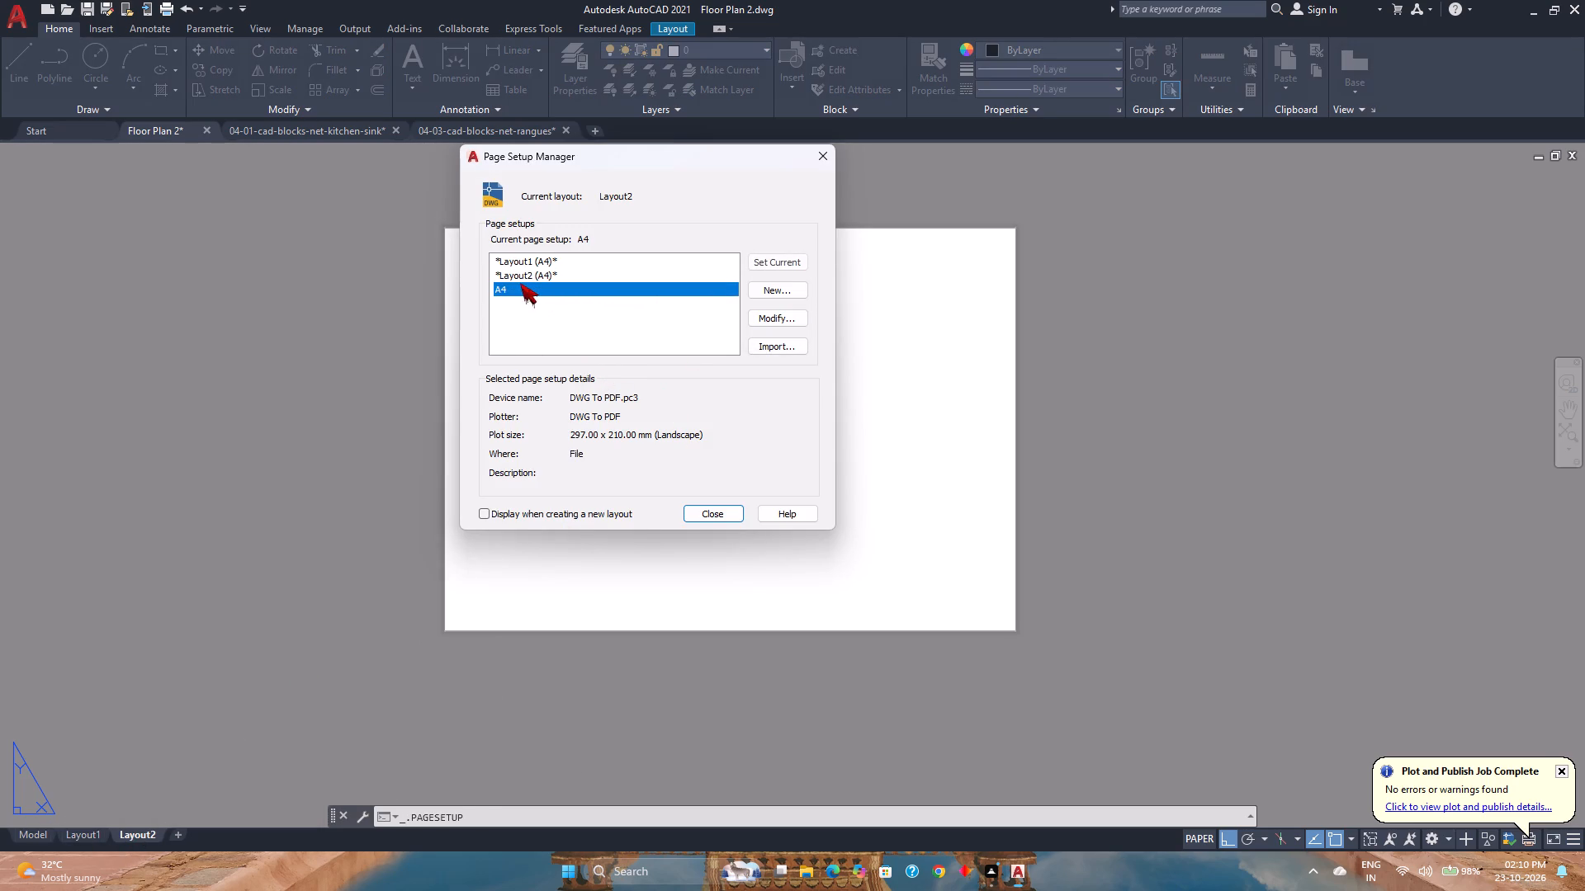
{"action": "right_click", "coordinate": [527, 286]}
{"action": "left_click", "coordinate": [556, 299]}
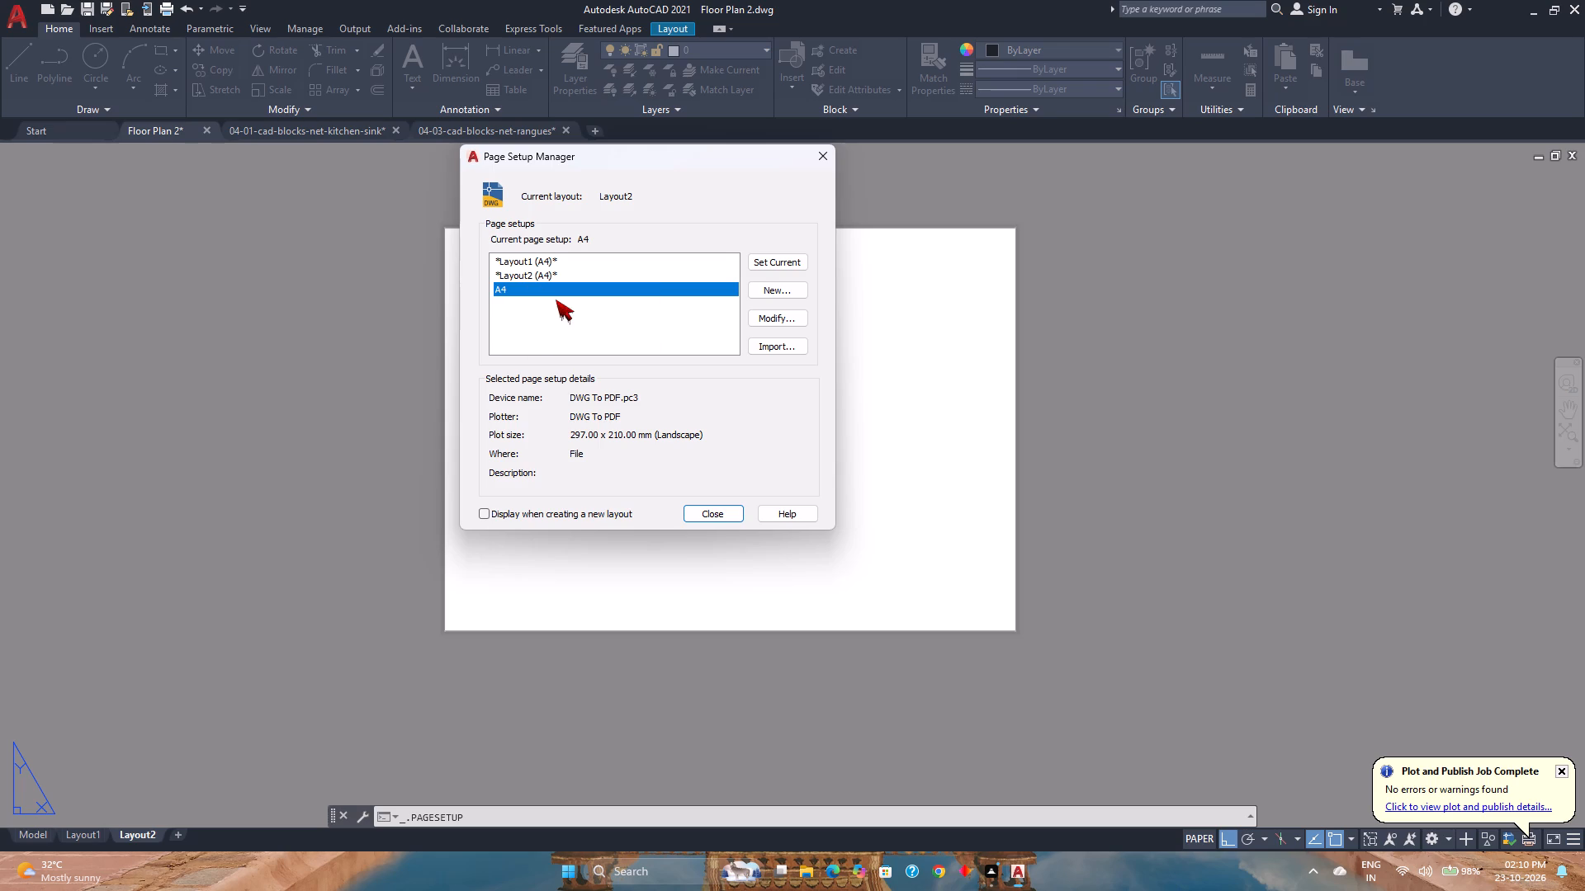
{"action": "right_click", "coordinate": [561, 292]}
{"action": "left_click", "coordinate": [552, 307]}
{"action": "left_click", "coordinate": [614, 515]}
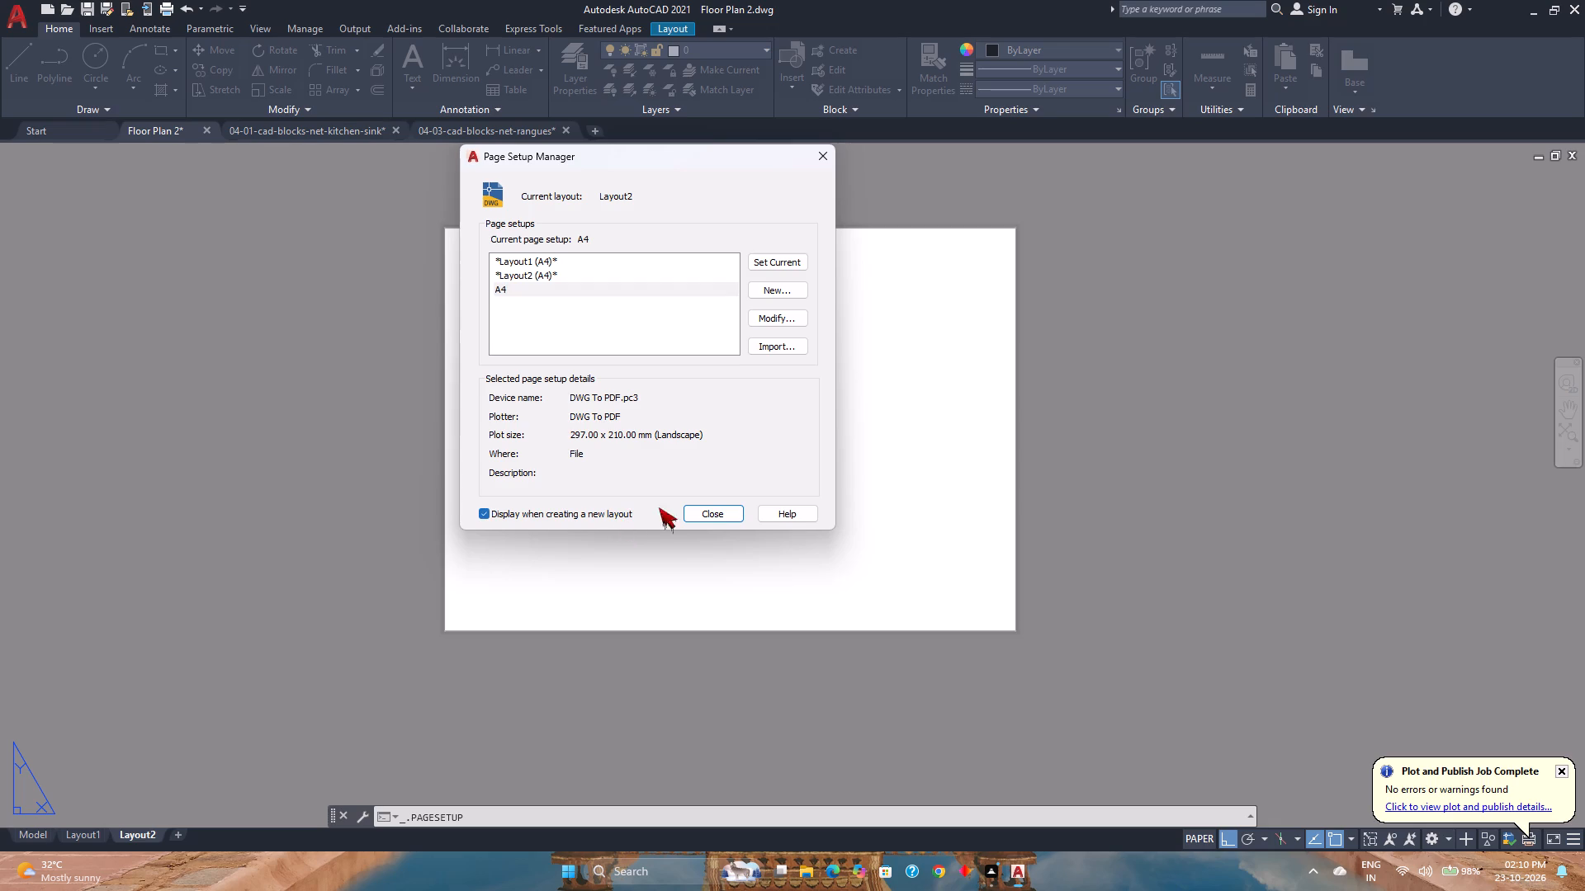
{"action": "left_click", "coordinate": [729, 512]}
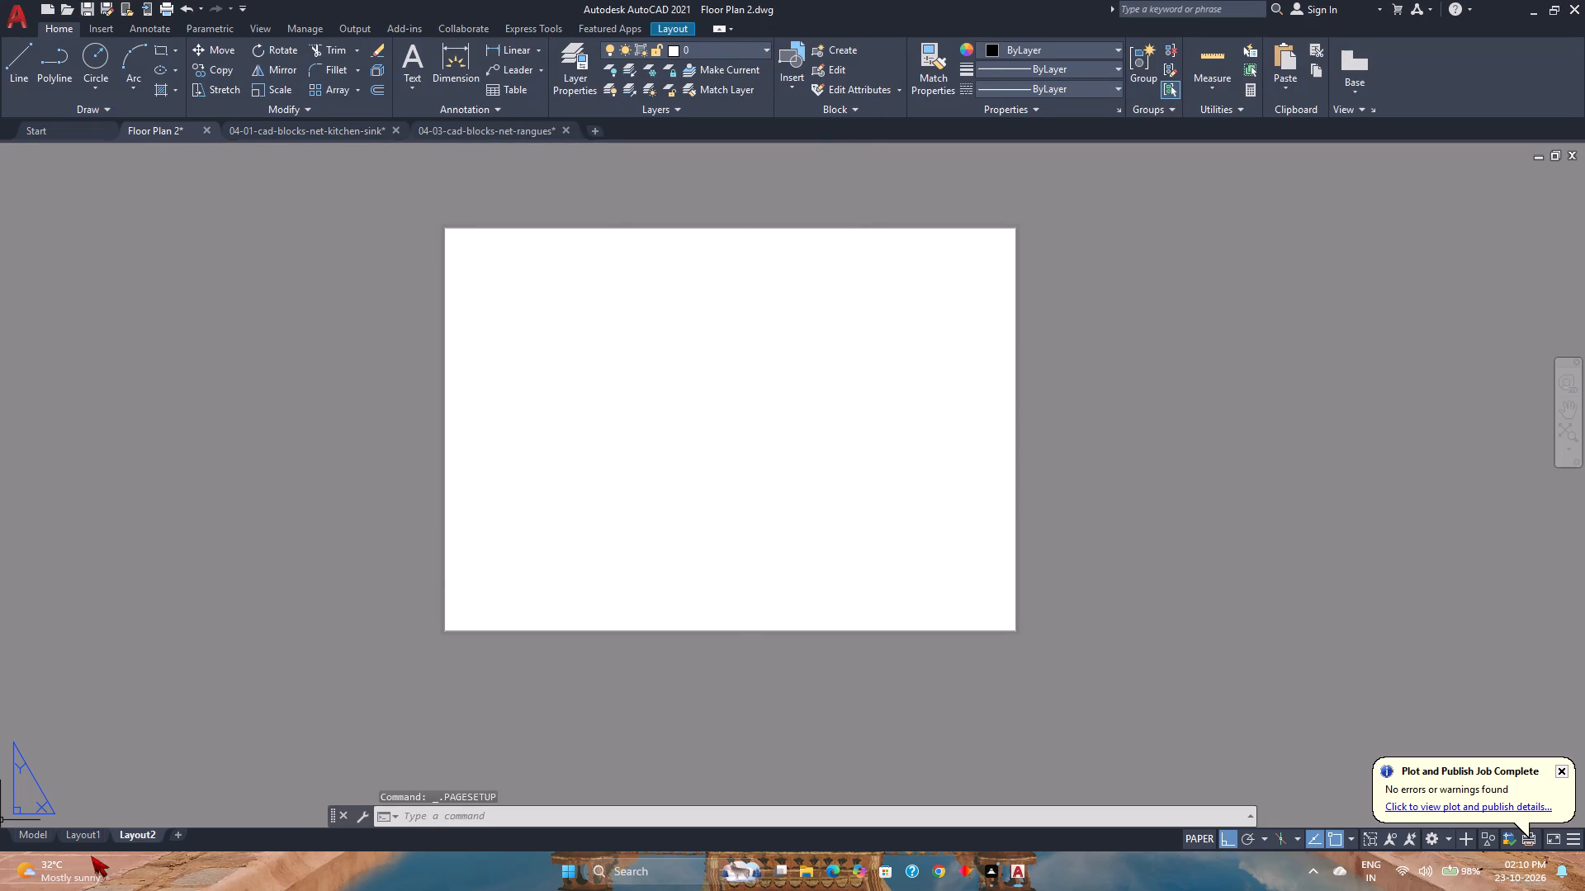
Add a third layout and set A4 as its current page setup.
{"action": "left_click", "coordinate": [175, 833]}
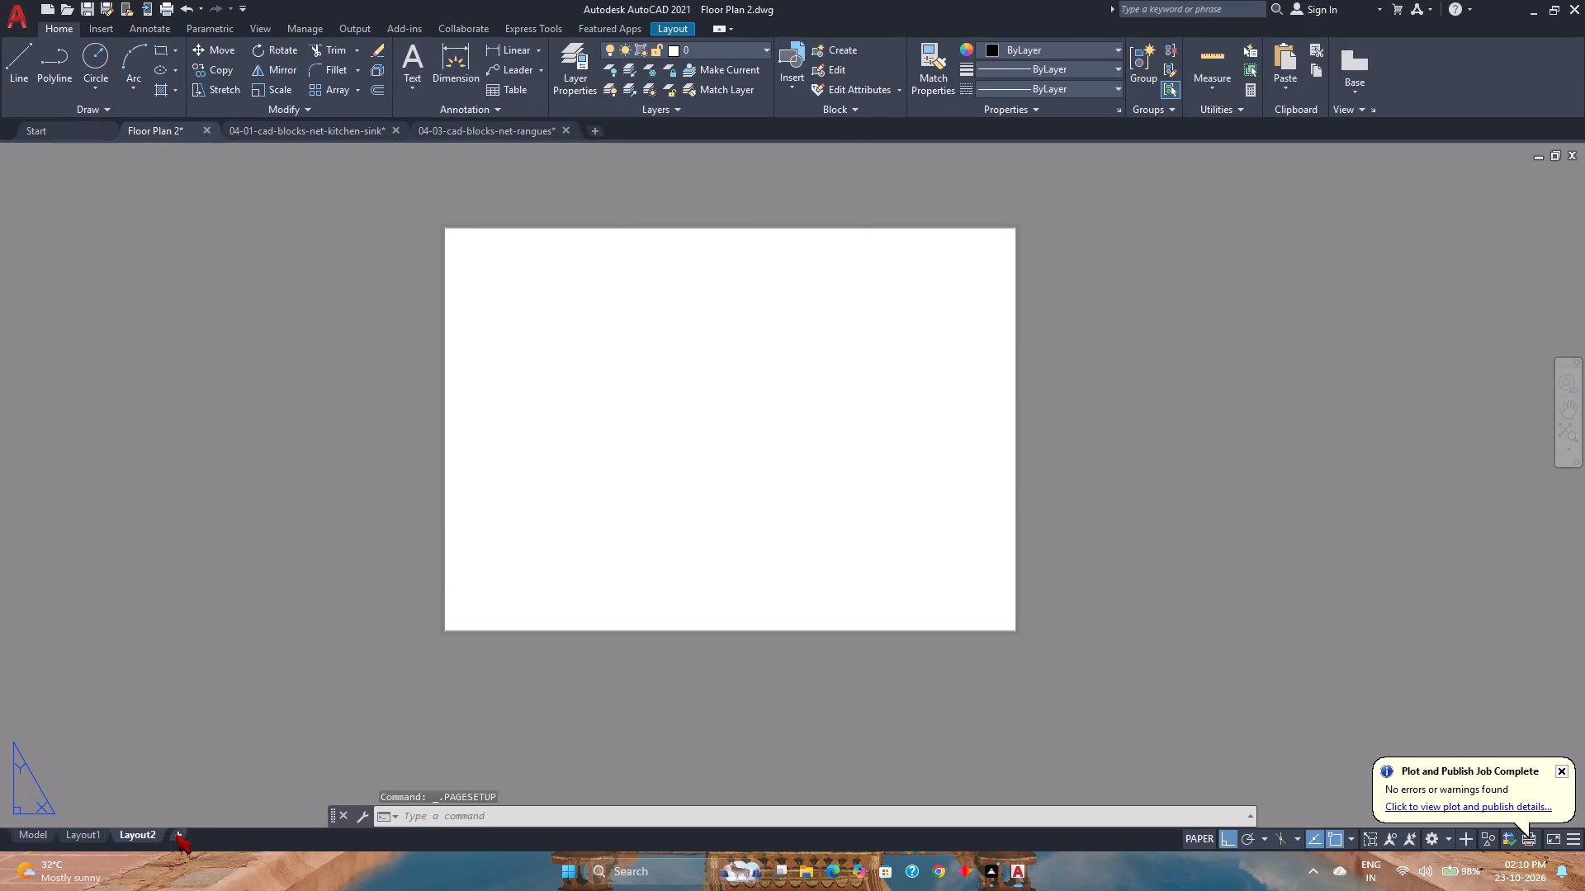
{"action": "left_click", "coordinate": [191, 832]}
{"action": "right_click", "coordinate": [191, 832]}
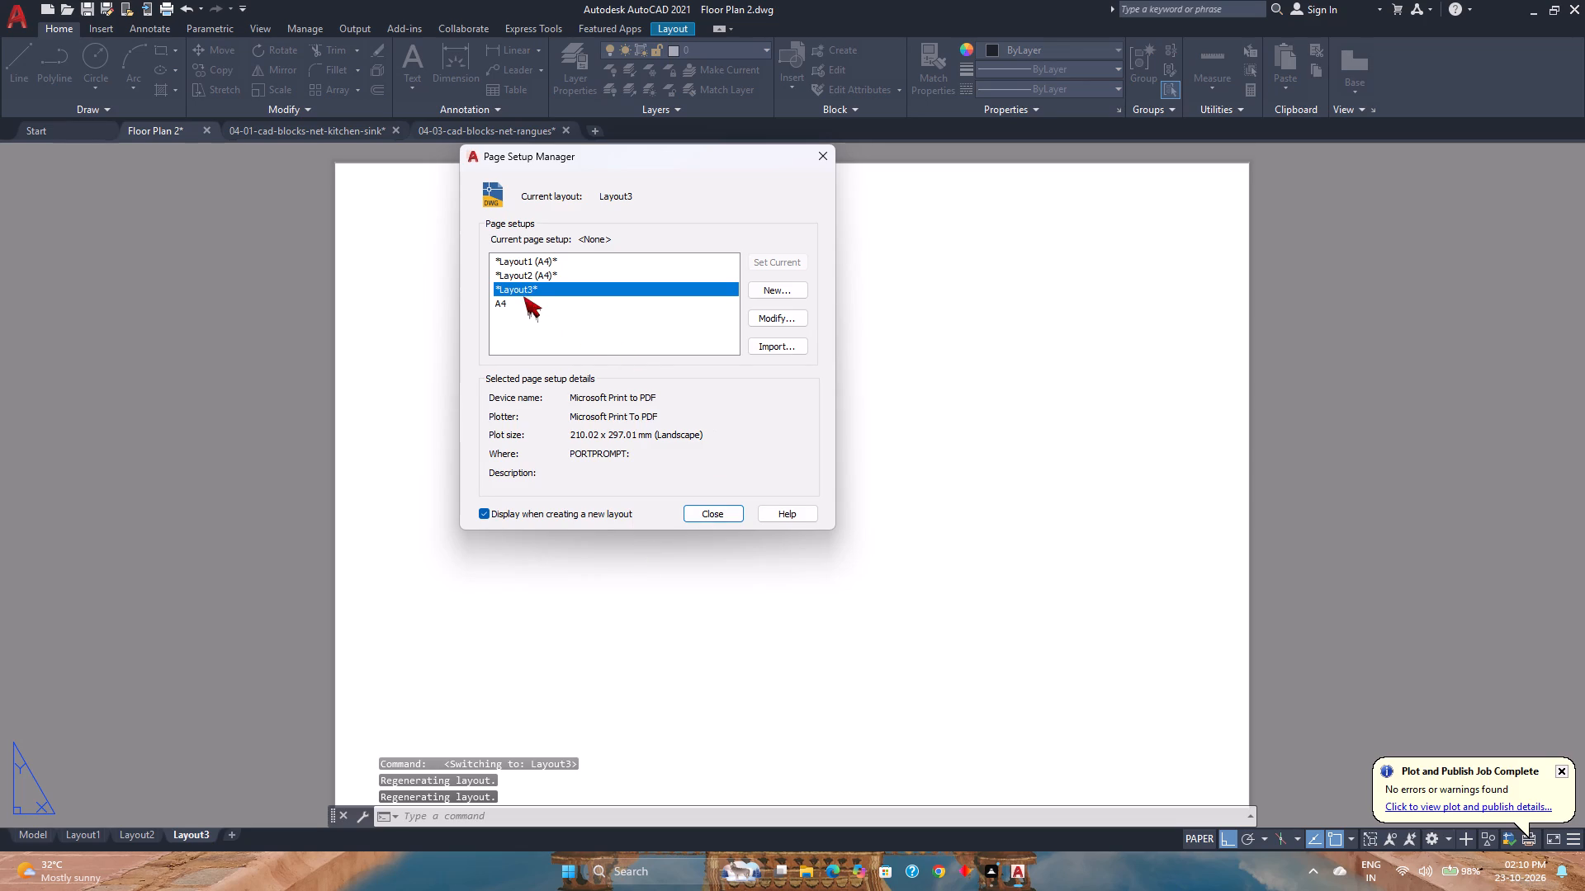
{"action": "left_click", "coordinate": [506, 304]}
{"action": "left_click", "coordinate": [769, 257]}
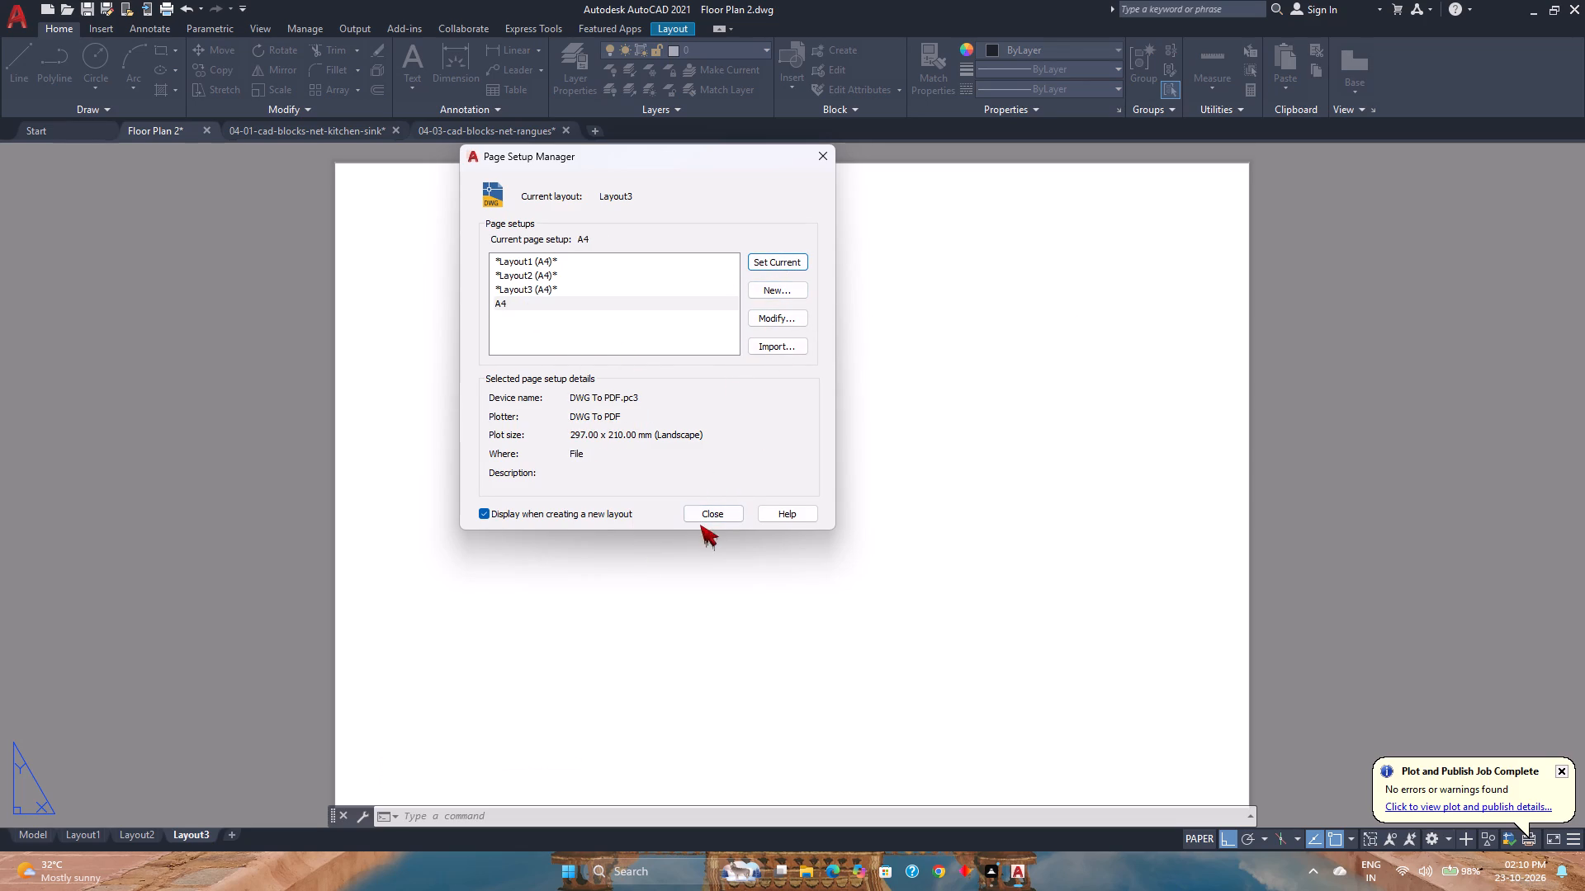
{"action": "left_click", "coordinate": [772, 312]}
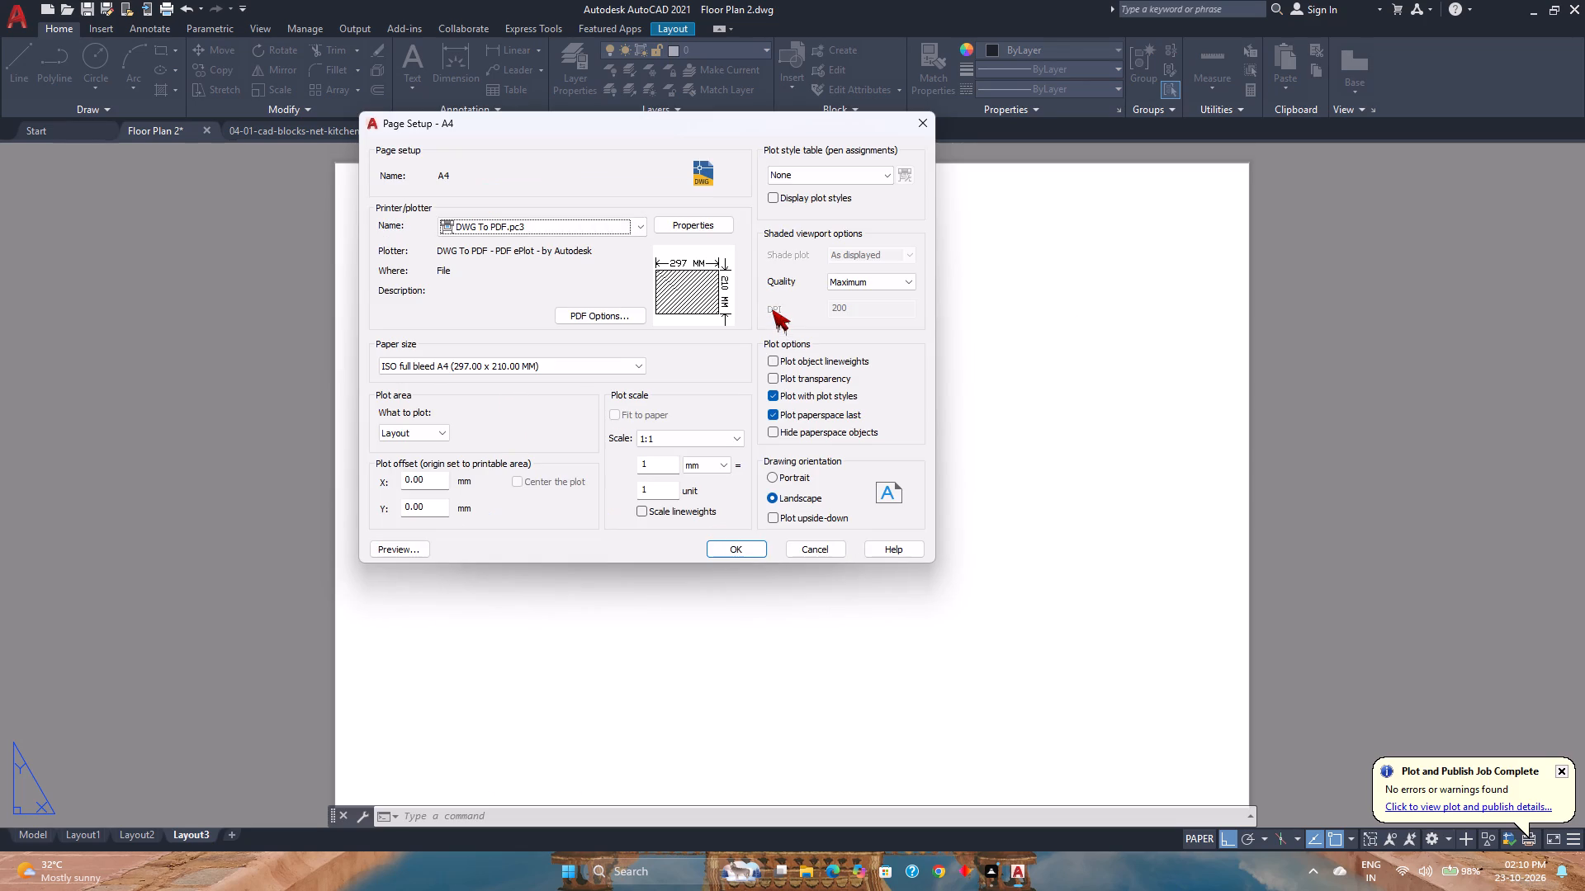
{"action": "left_click", "coordinate": [734, 550]}
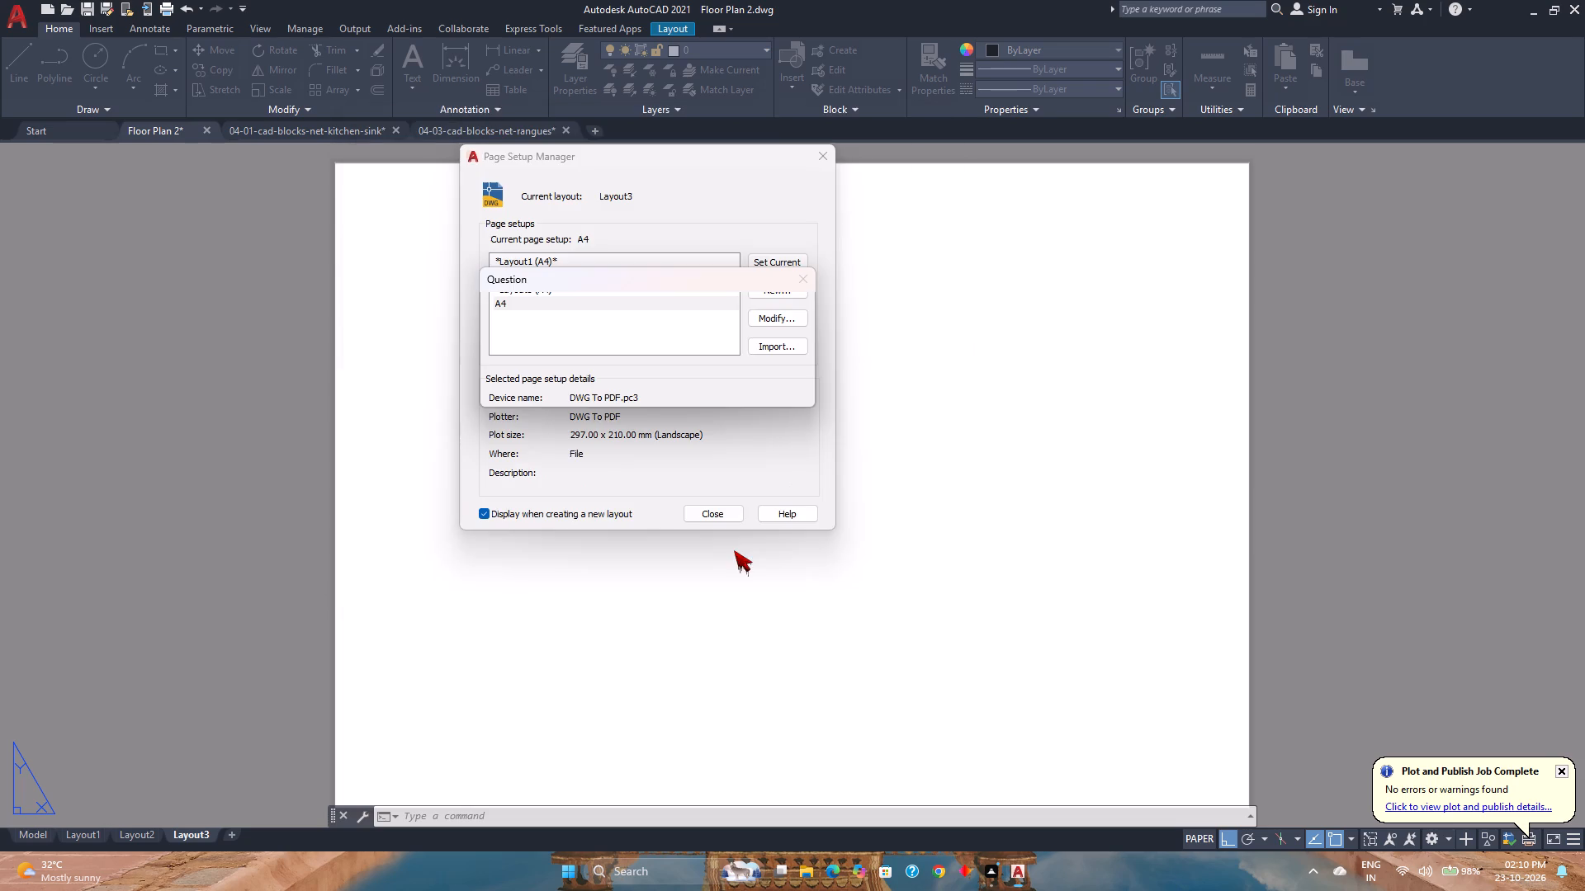
{"action": "left_click", "coordinate": [711, 389]}
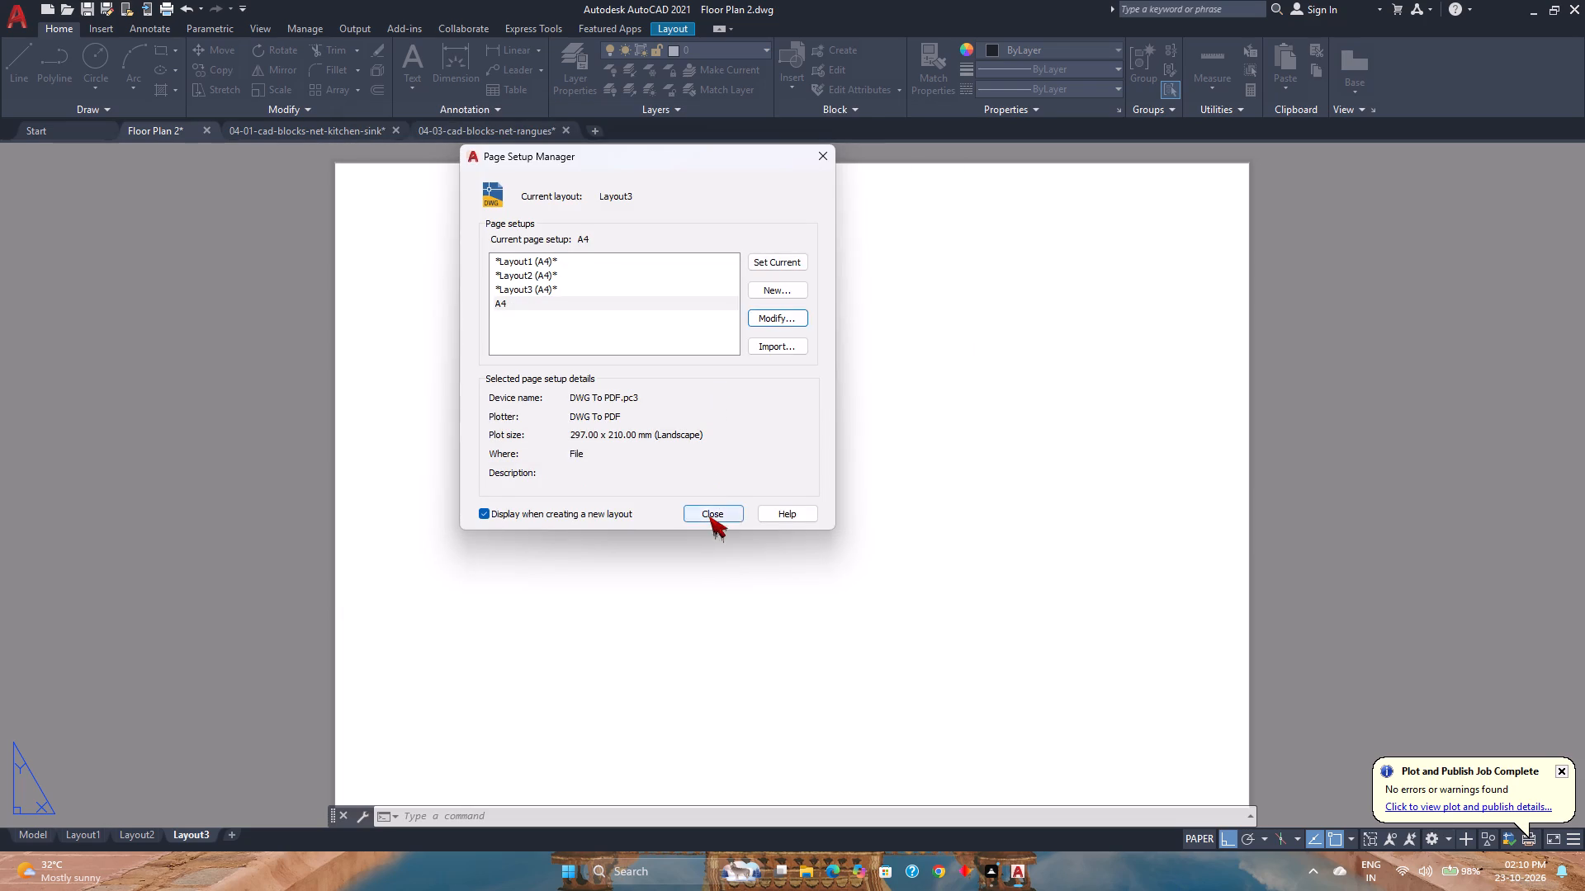
{"action": "left_click", "coordinate": [709, 516]}
Delete the default viewport from Layout3, leaving the sheet empty.
{"action": "scroll", "coordinate": [713, 516], "scroll_direction": "down", "scroll_amount": 1}
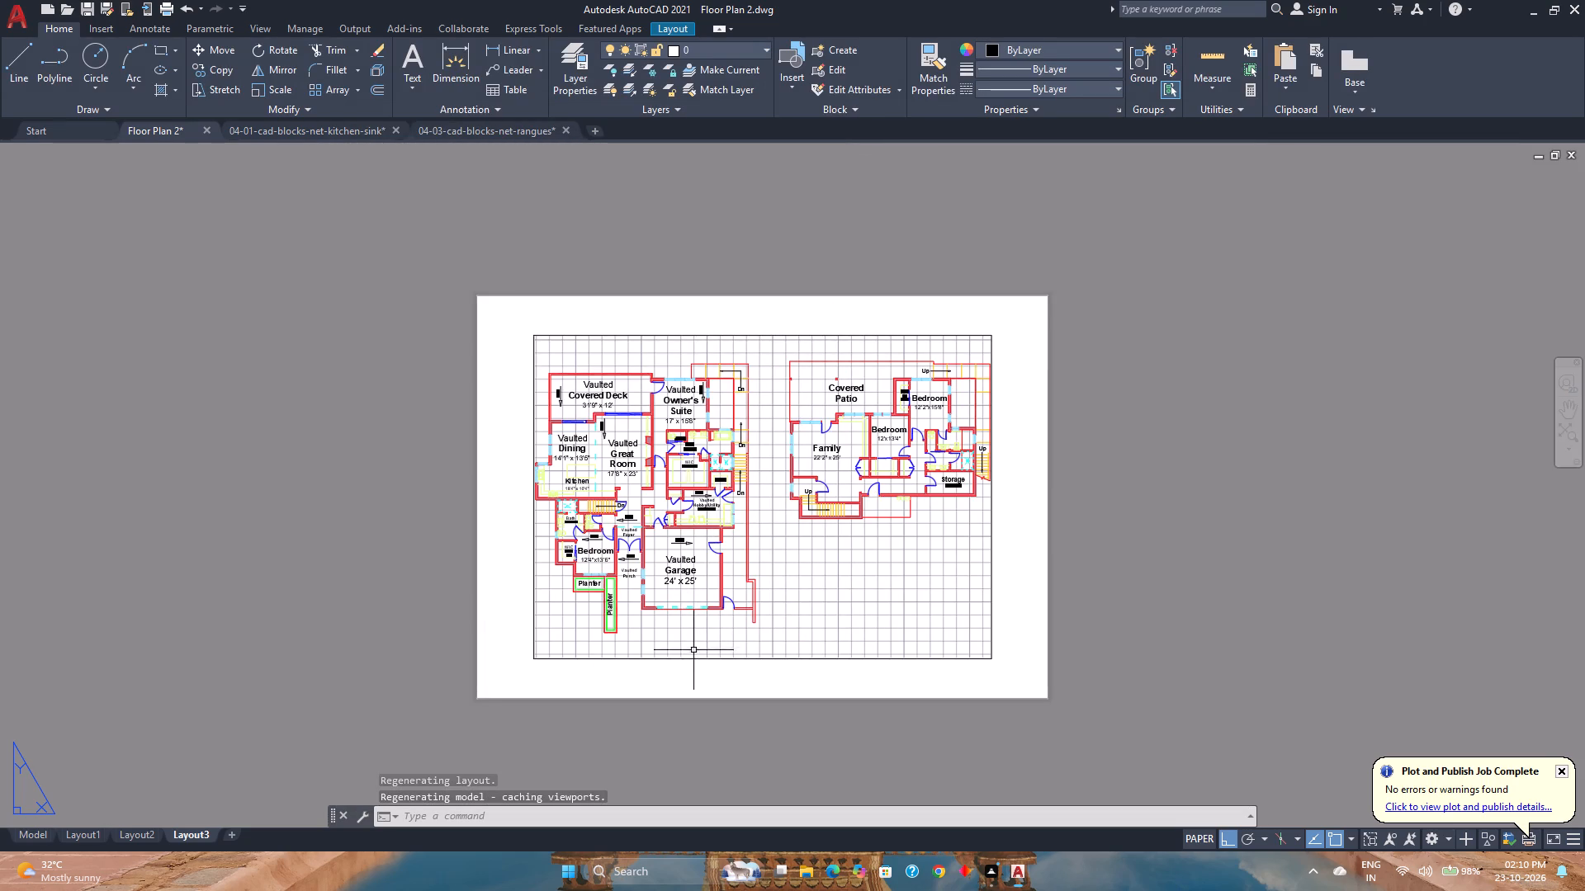
{"action": "left_click", "coordinate": [693, 659]}
{"action": "key", "text": "Delete"}
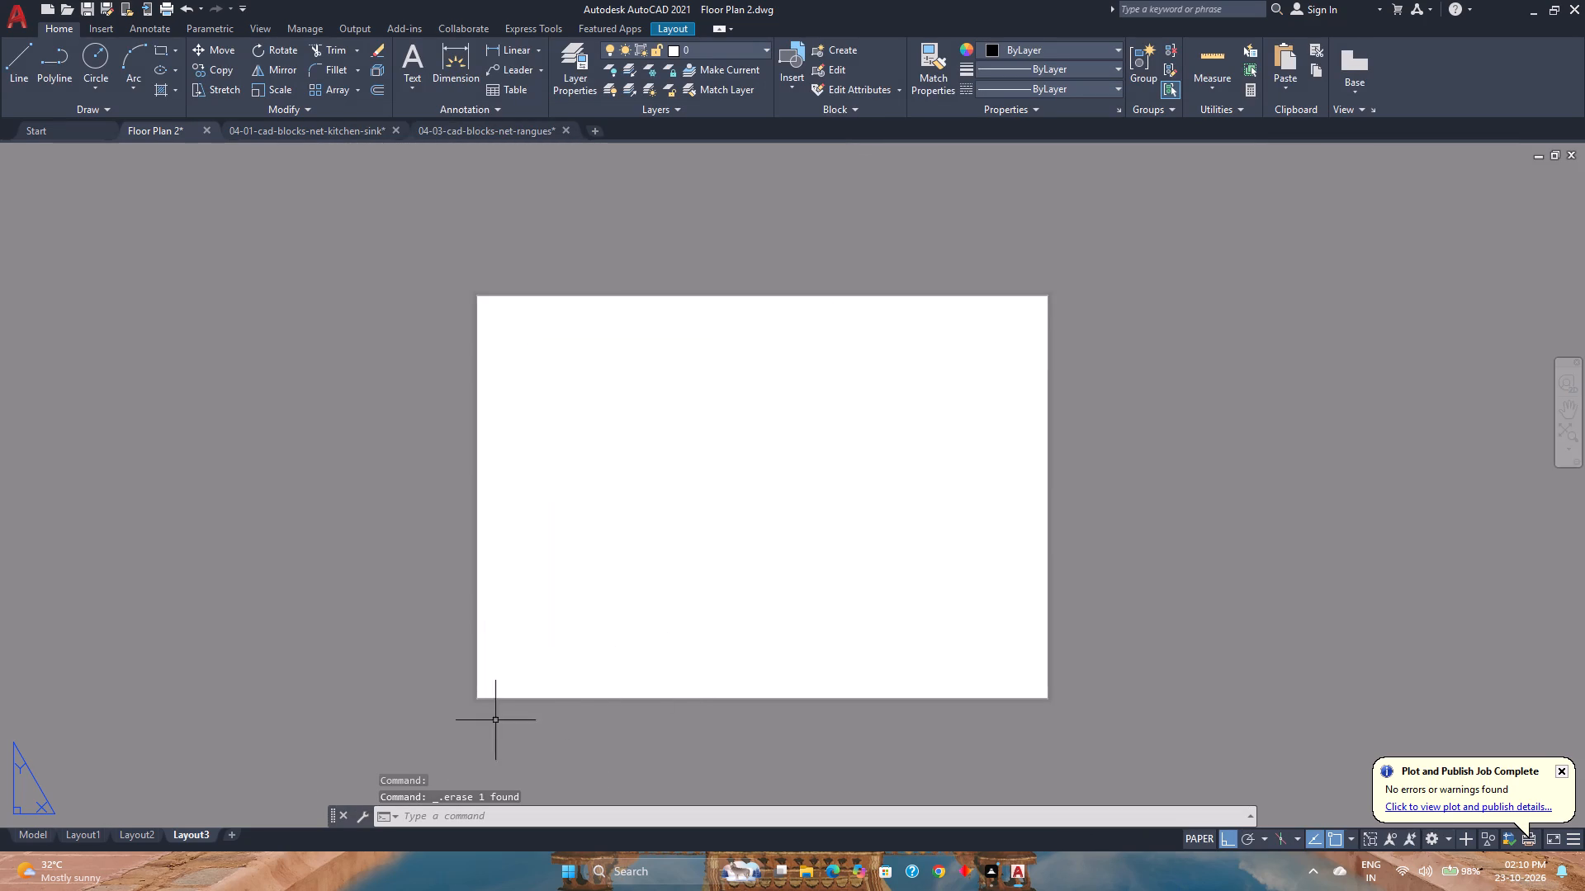
Draw a rectangle around the Layout2 sheet from 0,0 to its opposite corner, about 24'-9" by 17'-6".
{"action": "left_click", "coordinate": [119, 833]}
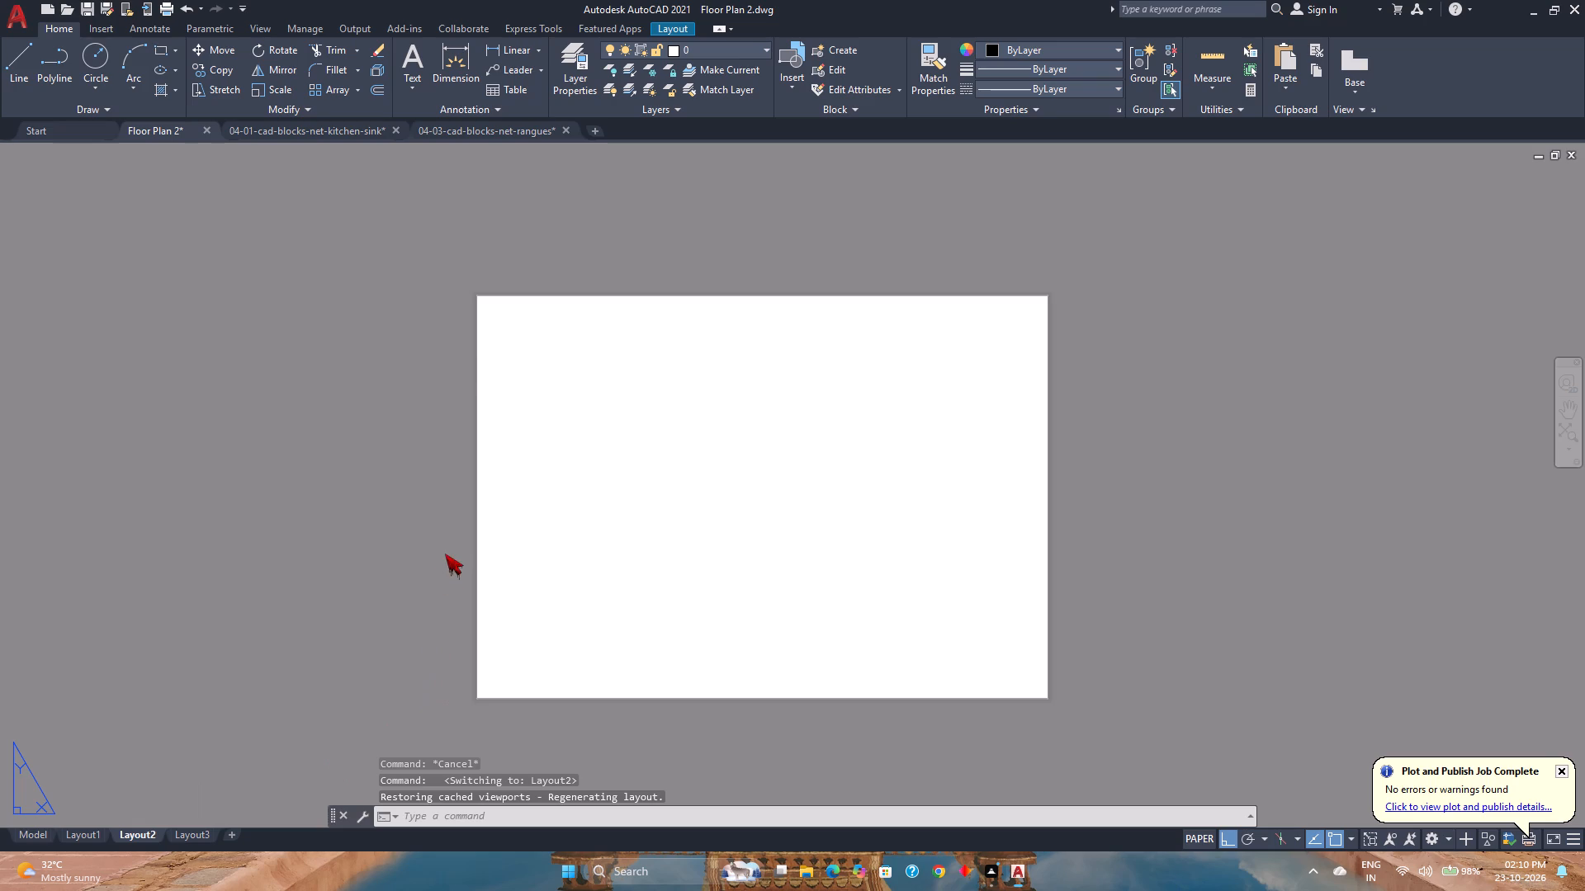
{"action": "left_click", "coordinate": [154, 46]}
{"action": "key", "text": "0"}
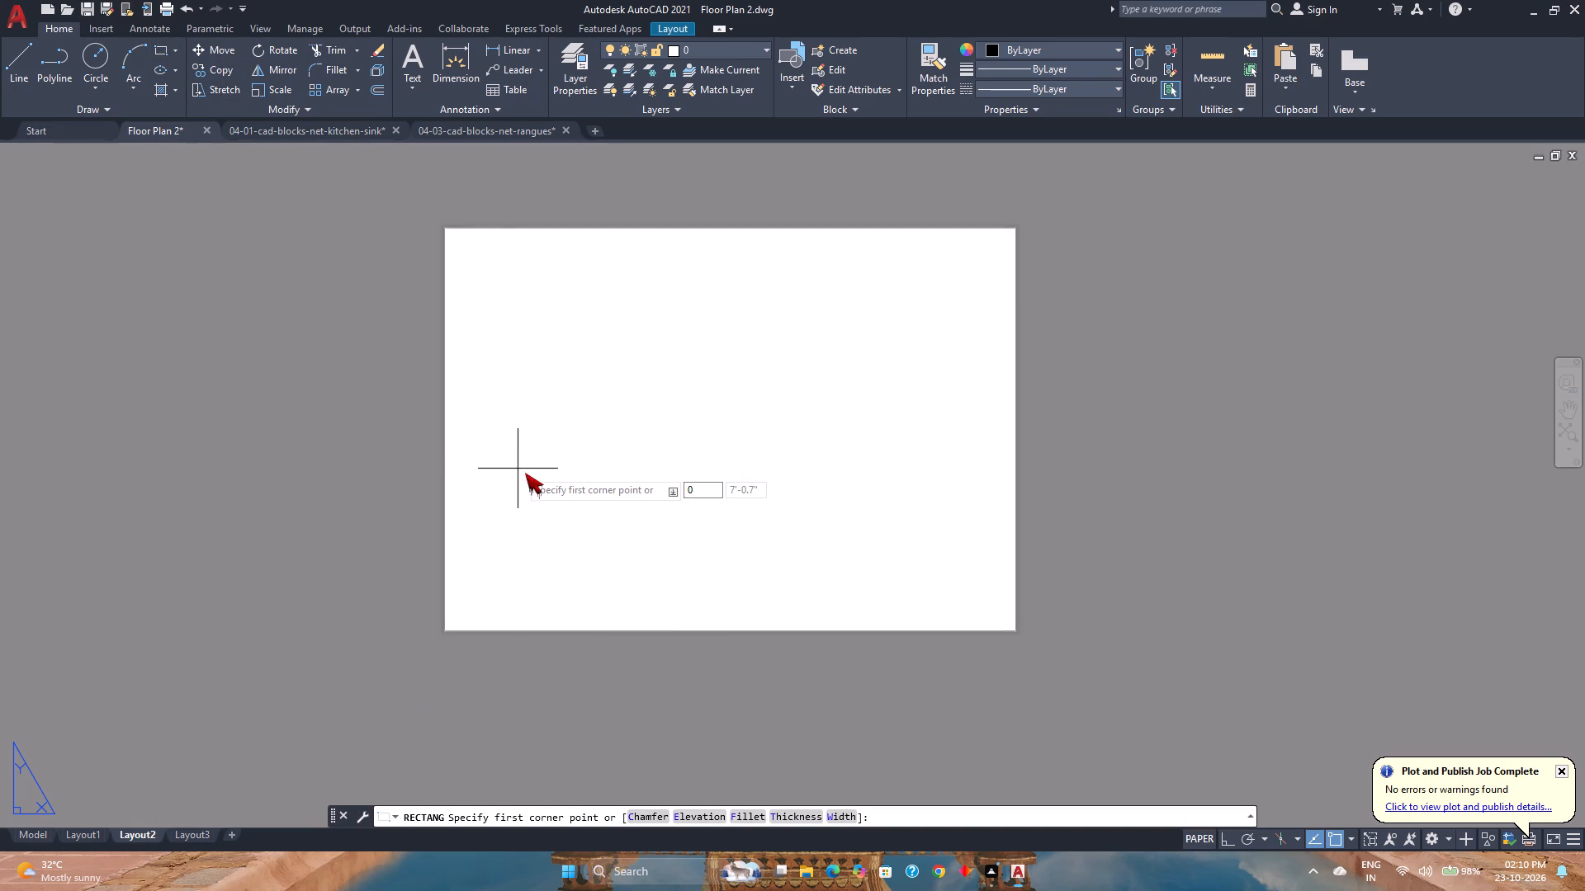
{"action": "type", "text": ",0"}
{"action": "key", "text": "Return"}
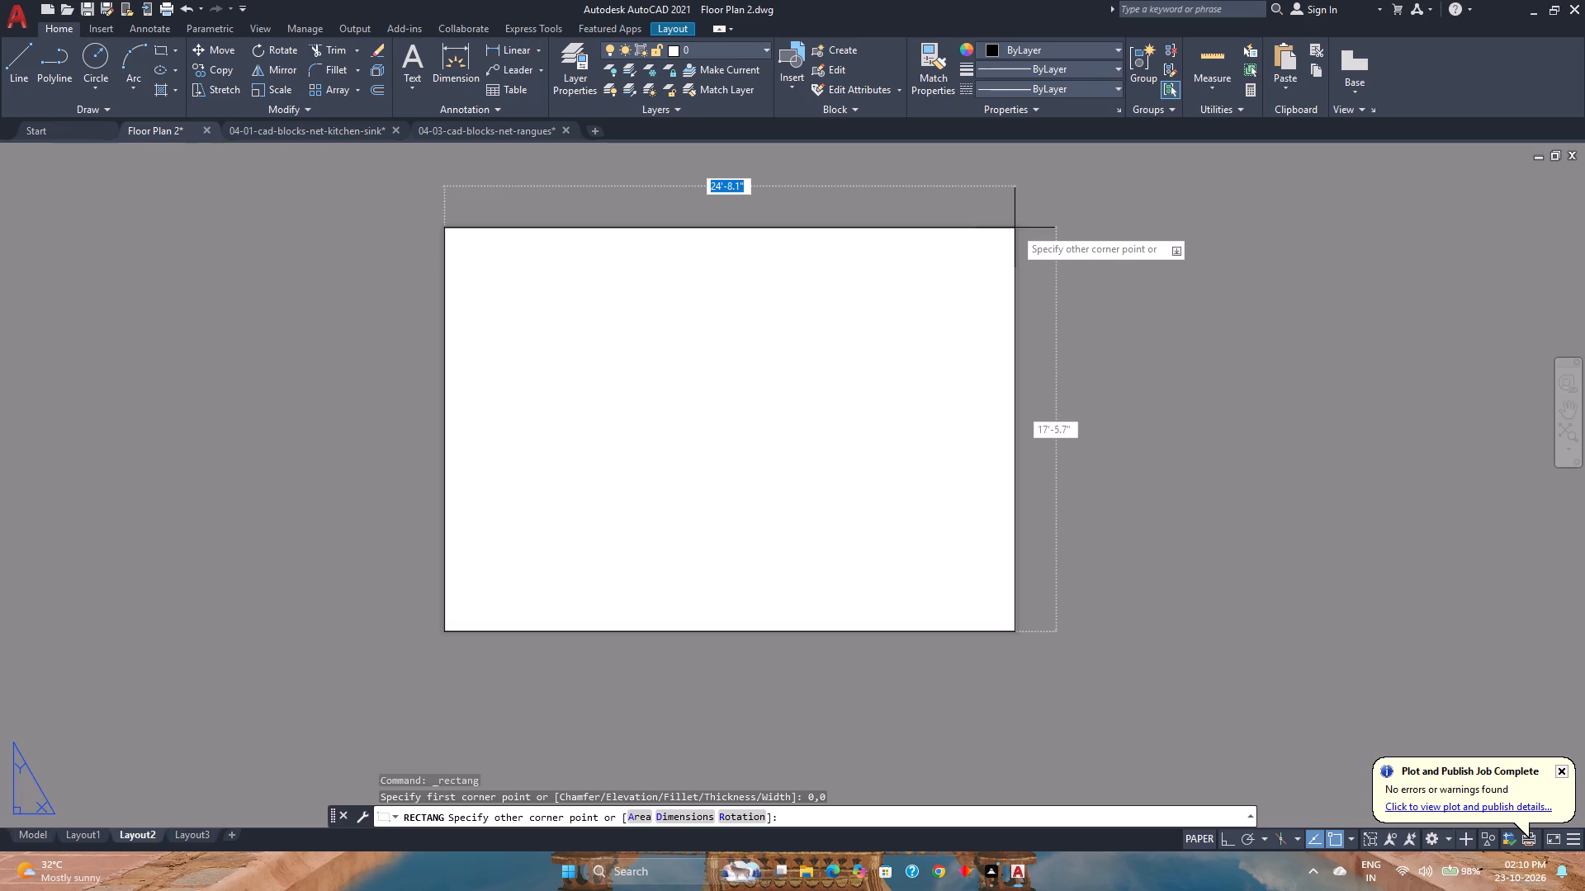
{"action": "scroll", "coordinate": [1015, 228], "scroll_direction": "up", "scroll_amount": 13}
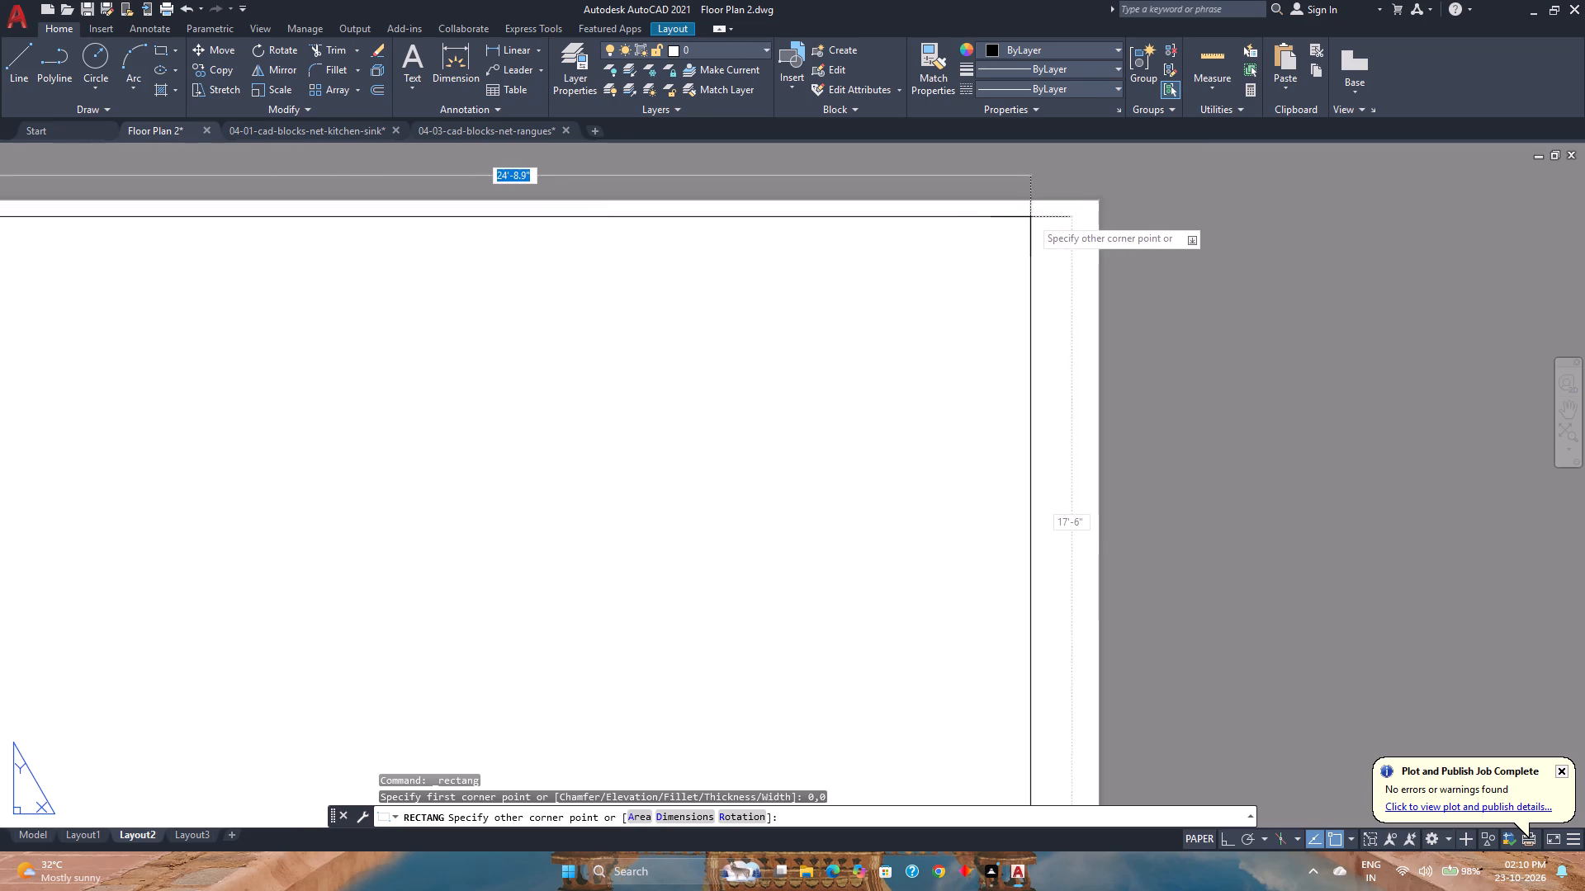
{"action": "left_click", "coordinate": [1139, 191]}
{"action": "scroll", "coordinate": [962, 248], "scroll_direction": "down", "scroll_amount": 5}
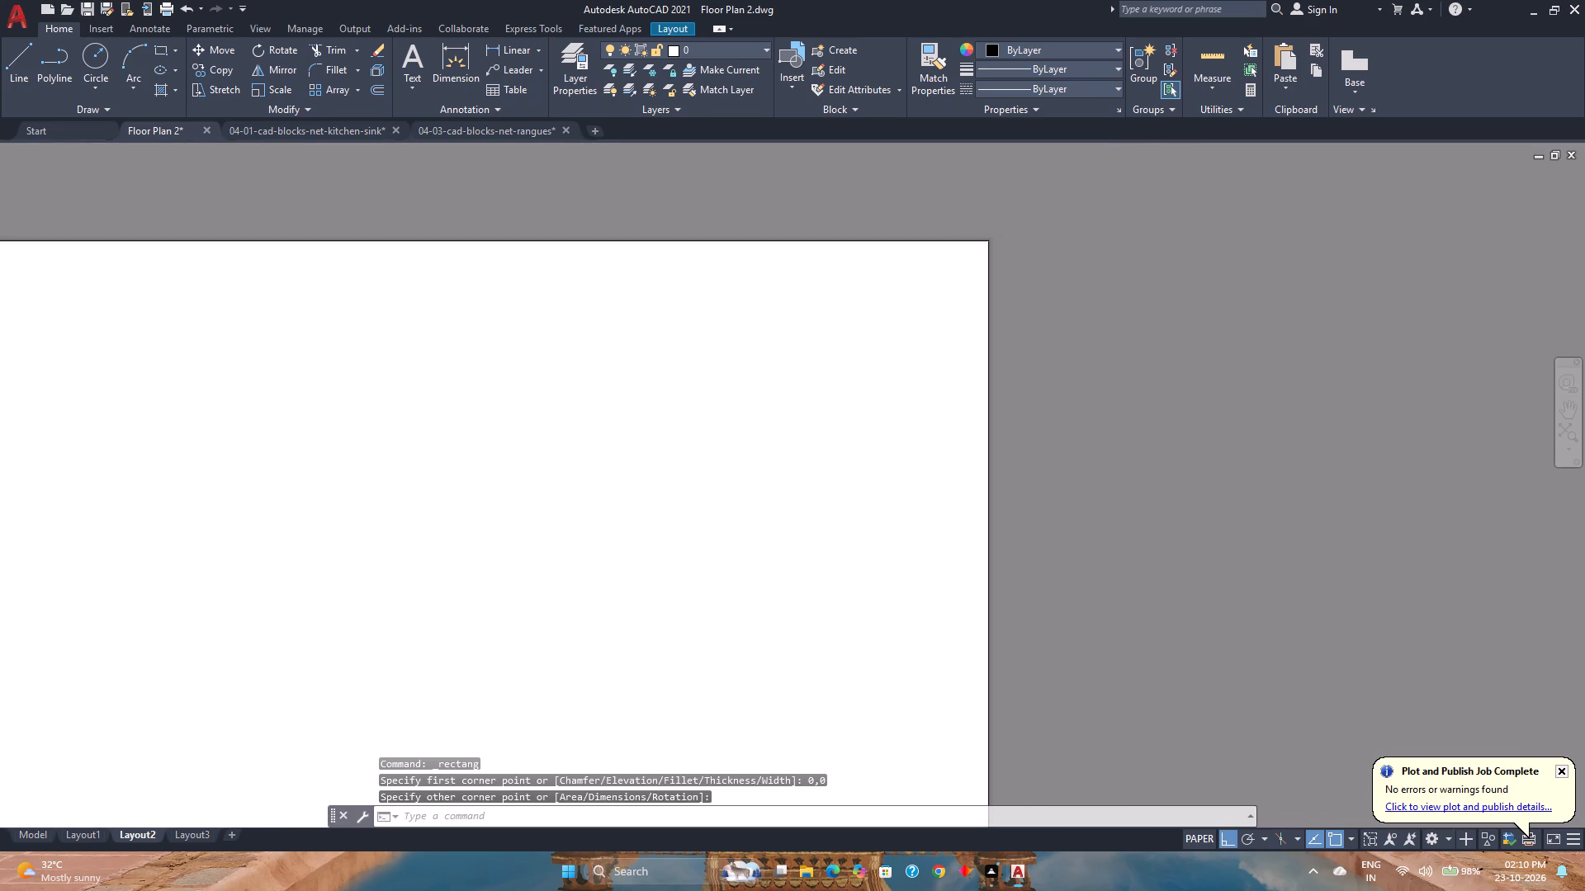
{"action": "scroll", "coordinate": [962, 248], "scroll_direction": "down", "scroll_amount": 10}
{"action": "scroll", "coordinate": [903, 281], "scroll_direction": "up", "scroll_amount": 2}
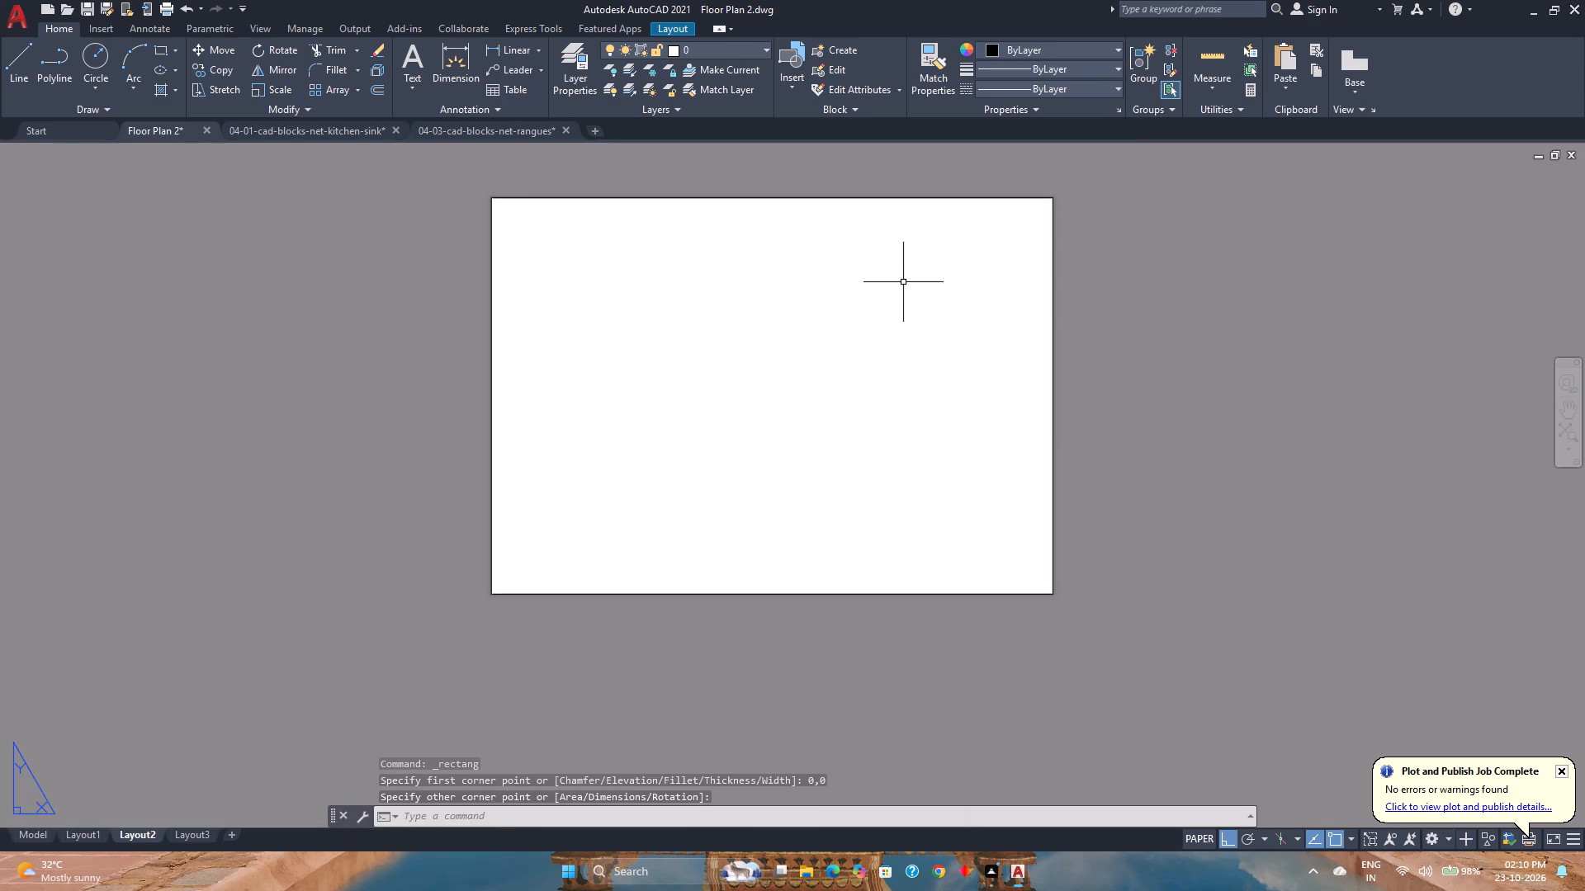
{"action": "middle_click_drag", "start_coordinate": [903, 283], "coordinate": [748, 317]}
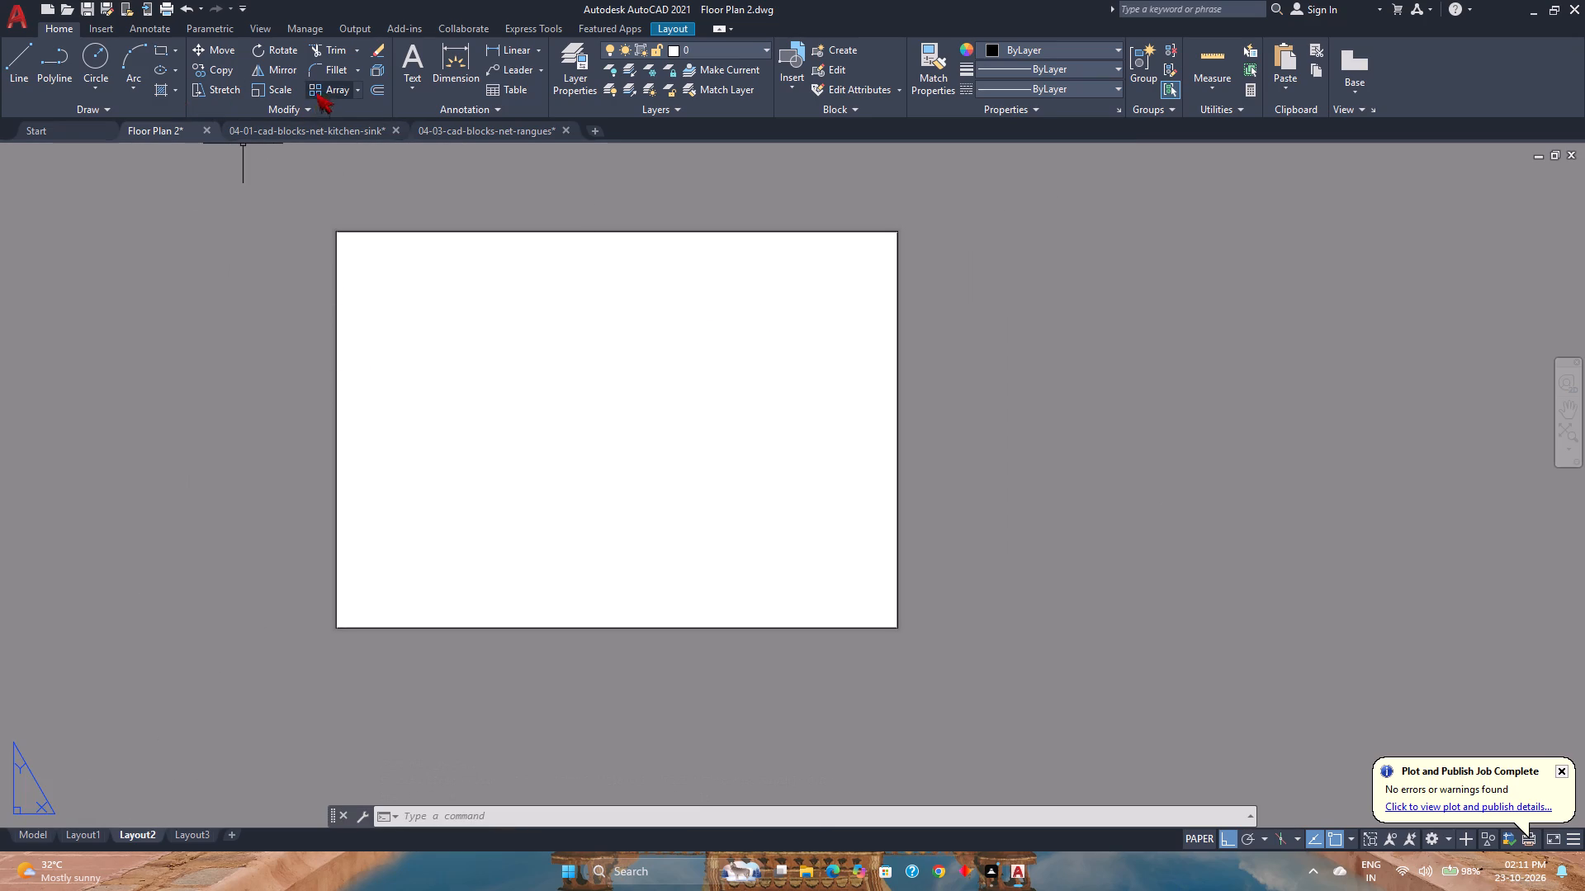
Offset the Layout2 sheet-edge rectangle inward by 8 inches.
{"action": "left_click", "coordinate": [164, 53]}
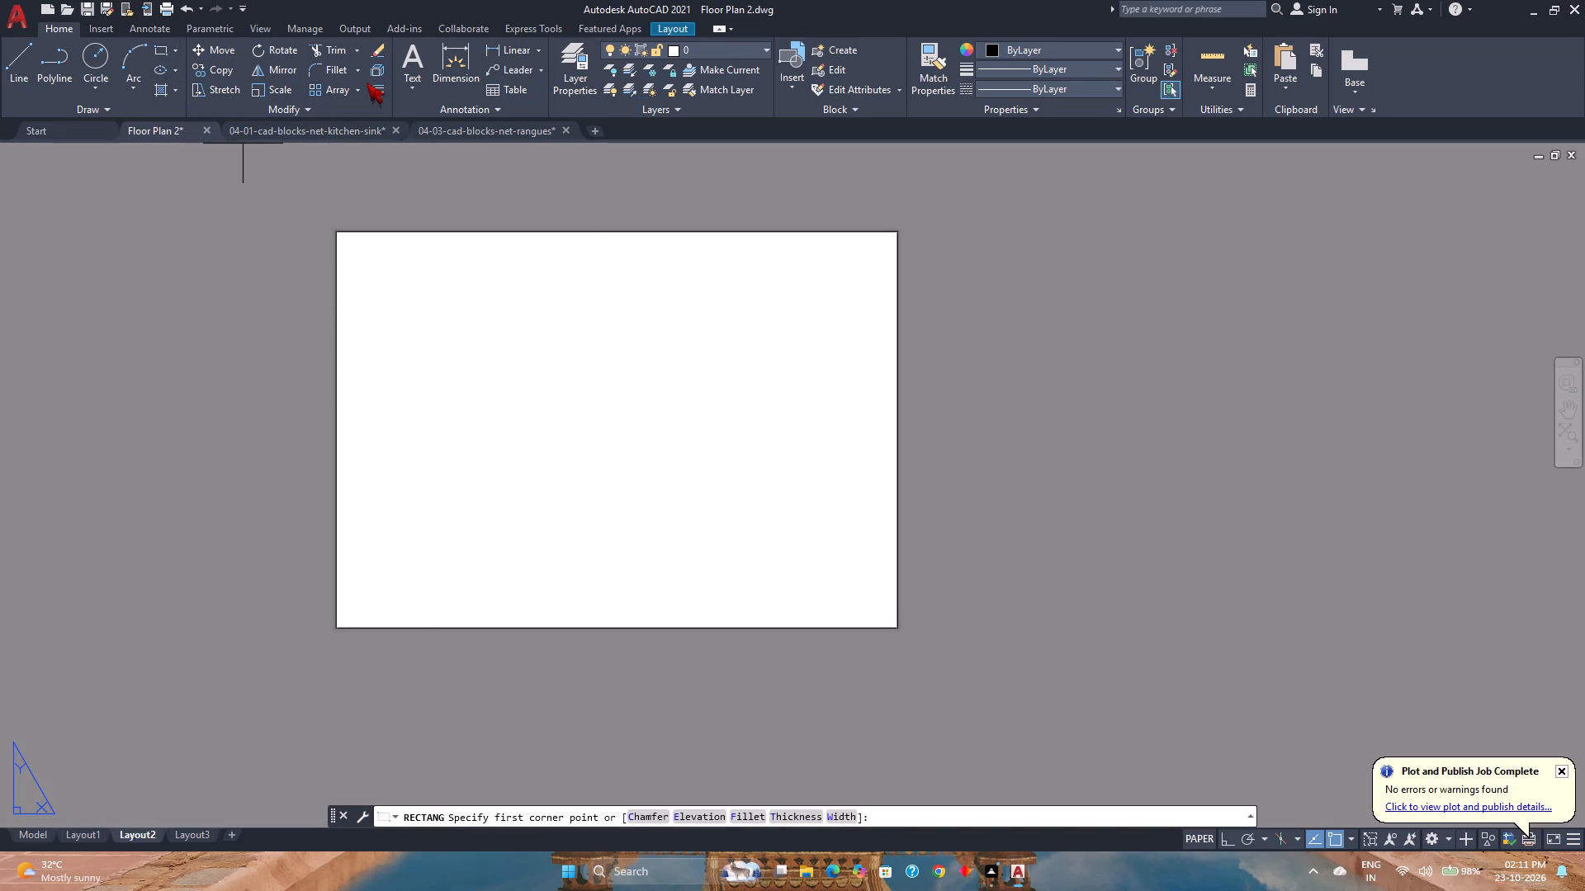
{"action": "left_click", "coordinate": [376, 91]}
{"action": "key", "text": "1"}
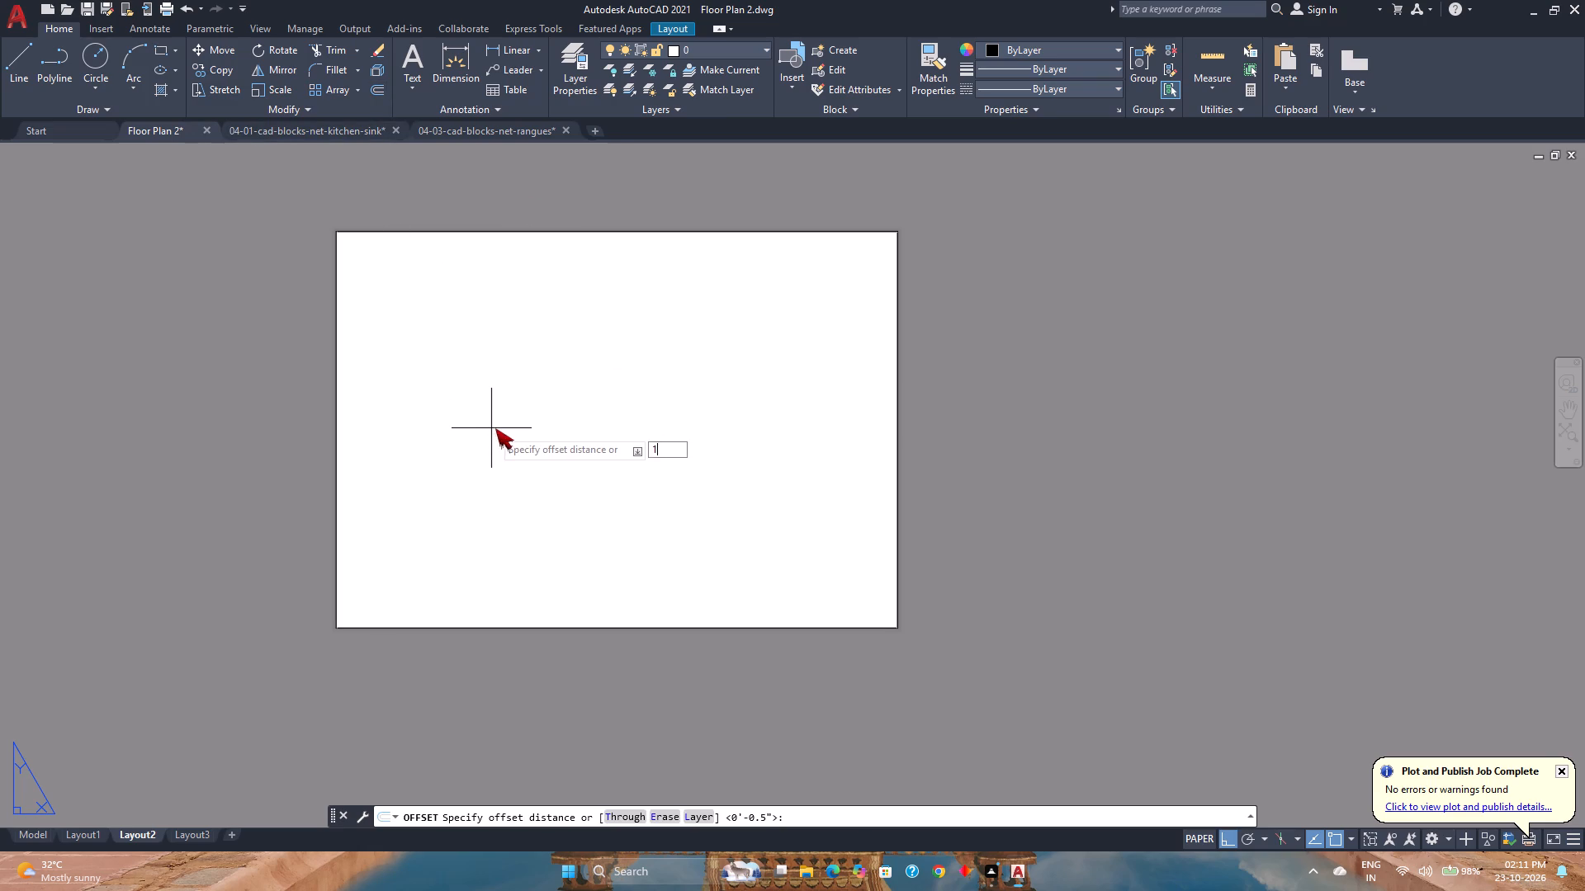
{"action": "key", "text": "apostrophe"}
{"action": "key", "text": "Return"}
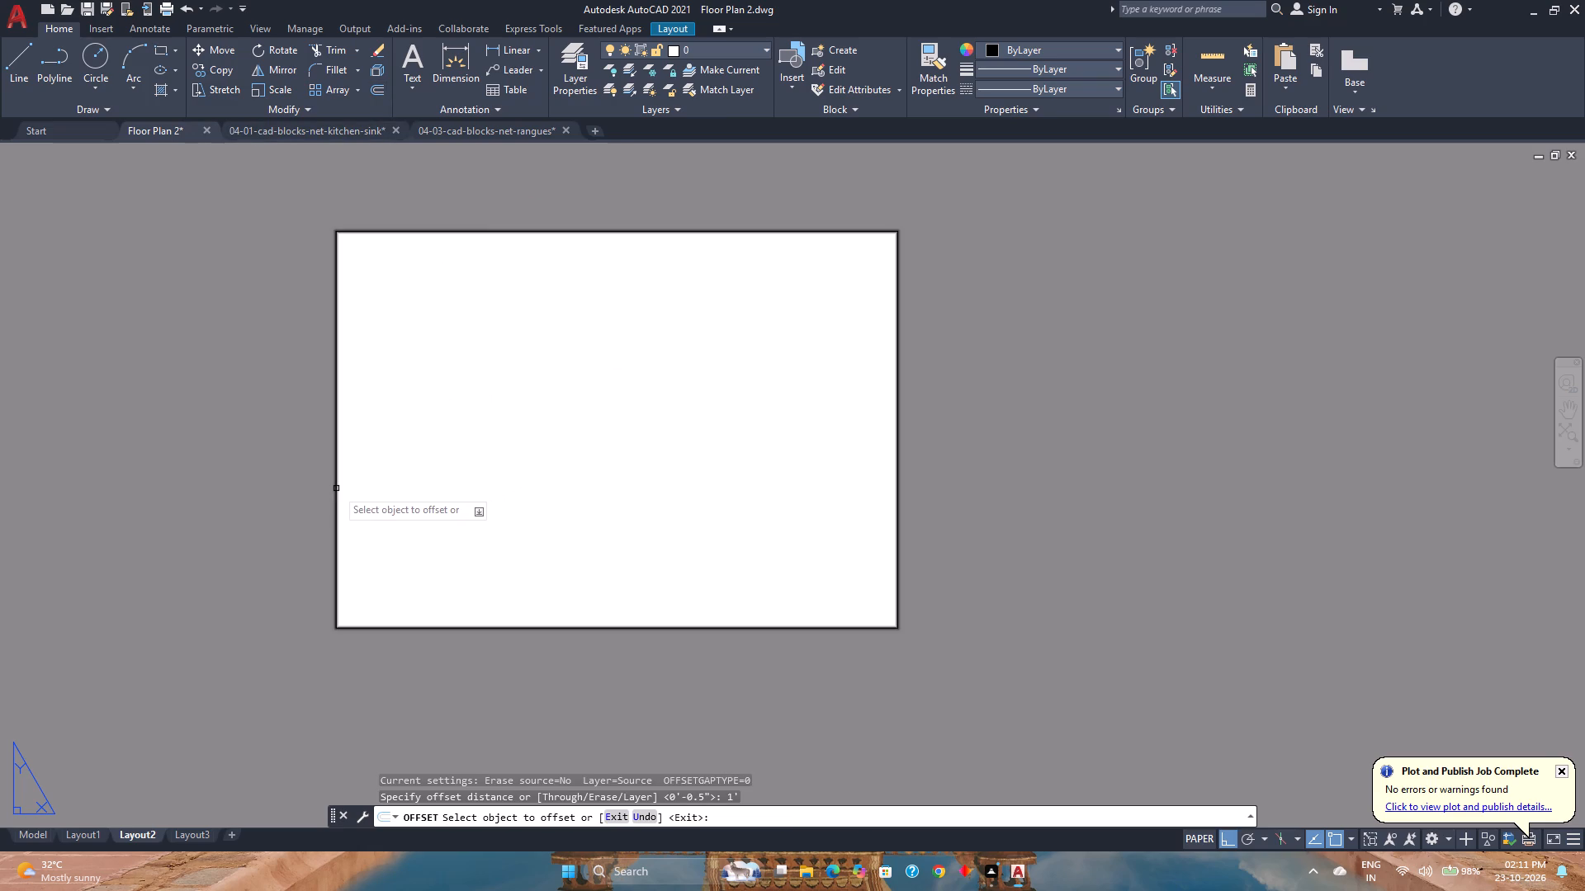
{"action": "left_click", "coordinate": [337, 487]}
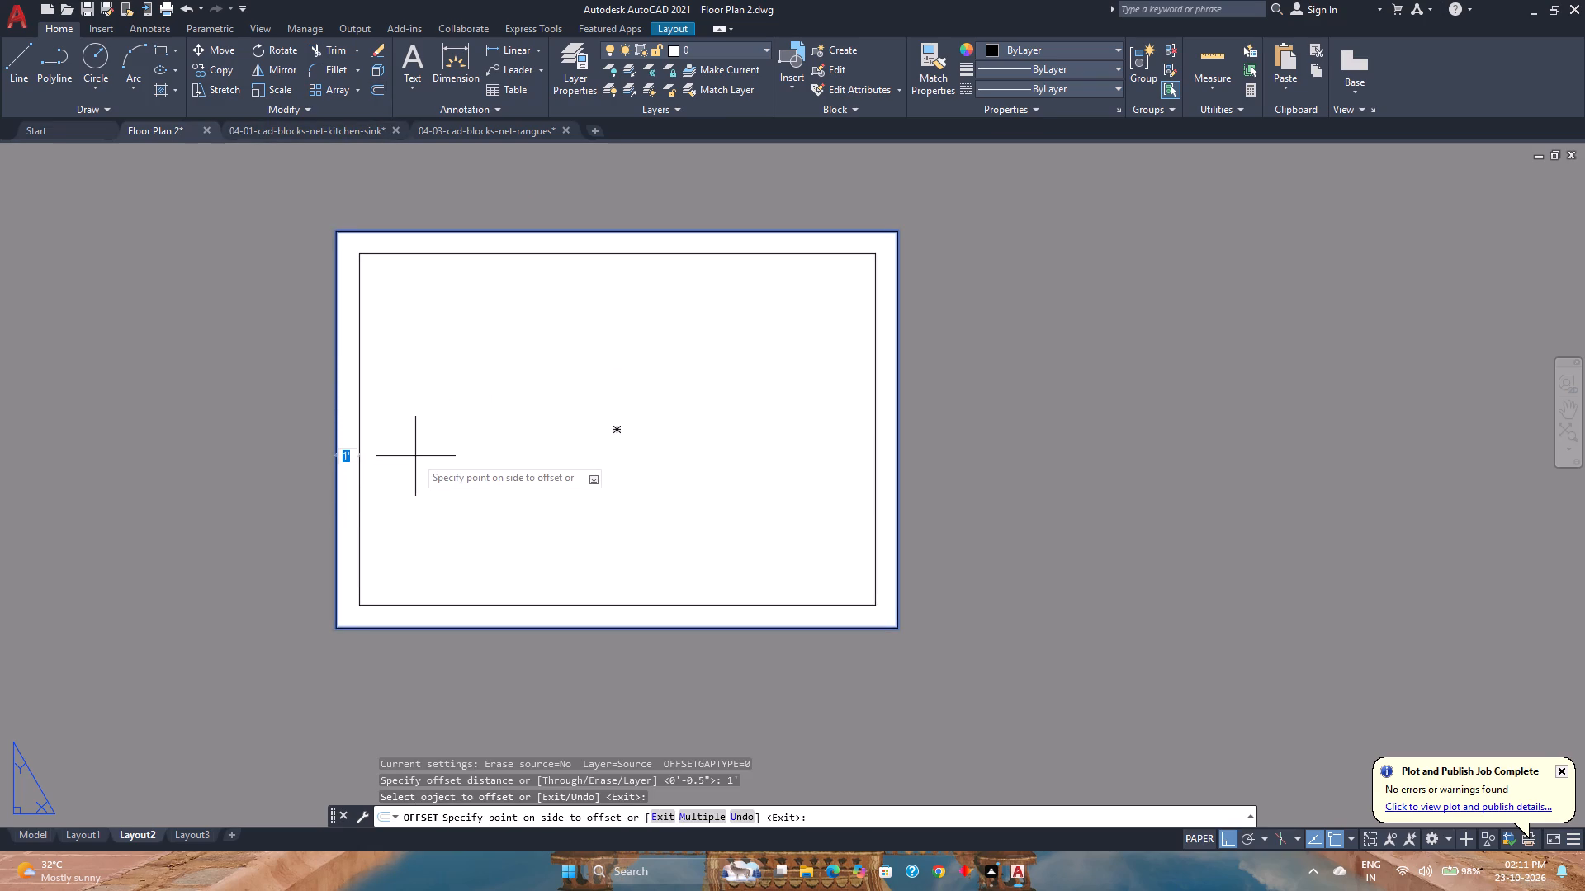
{"action": "key", "text": "8"}
{"action": "key", "text": "Return"}
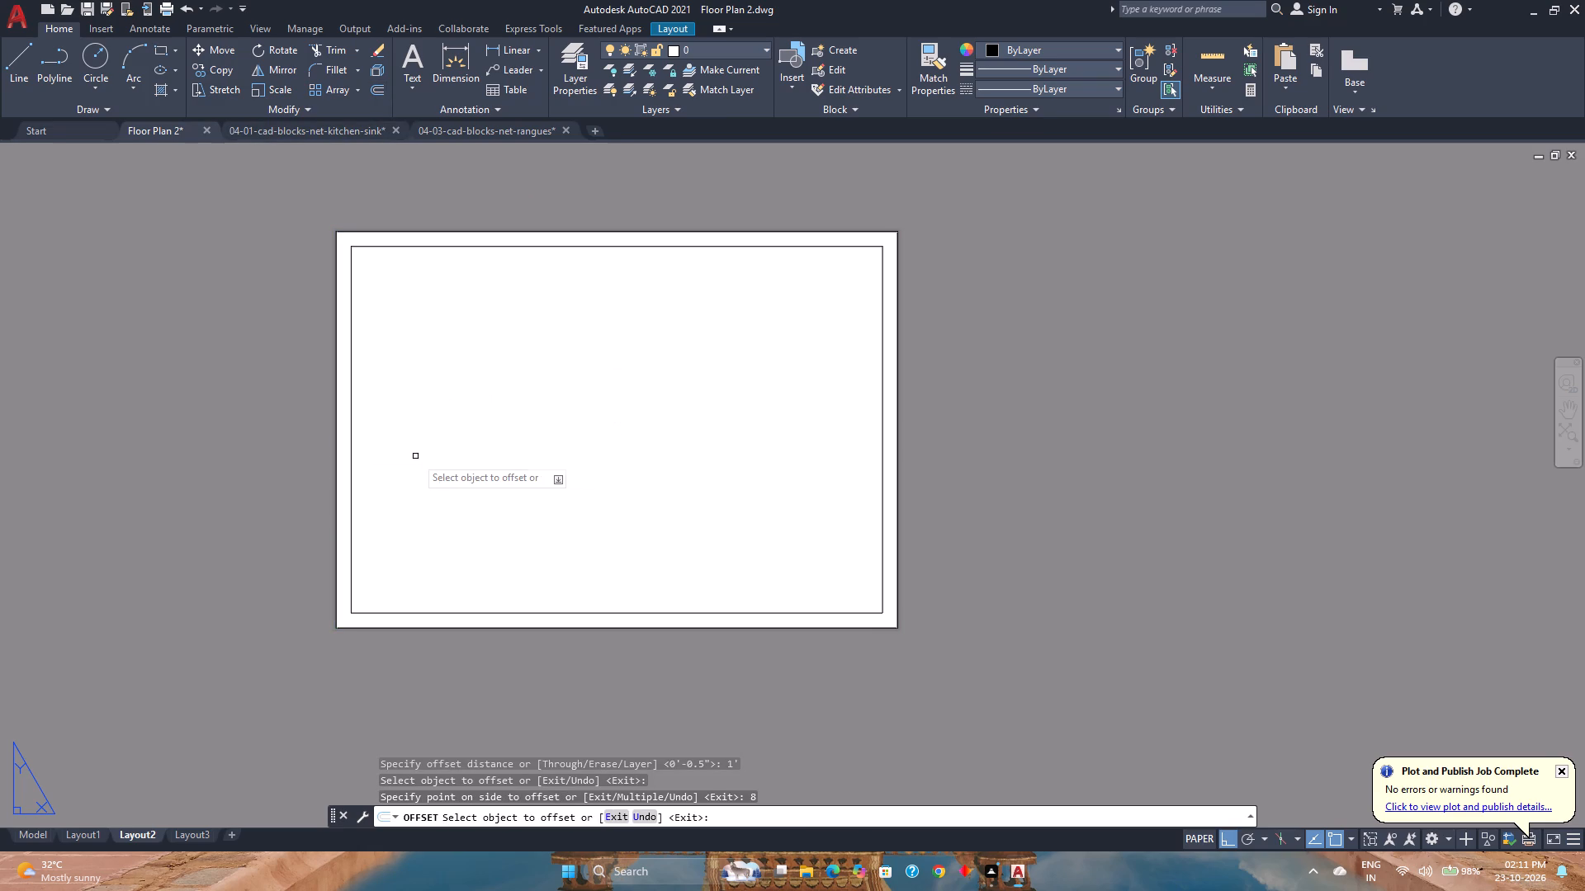
{"action": "key", "text": "Escape"}
Delete the outer rectangle along the Layout2 sheet edge, keeping the inner border.
{"action": "left_click", "coordinate": [336, 510]}
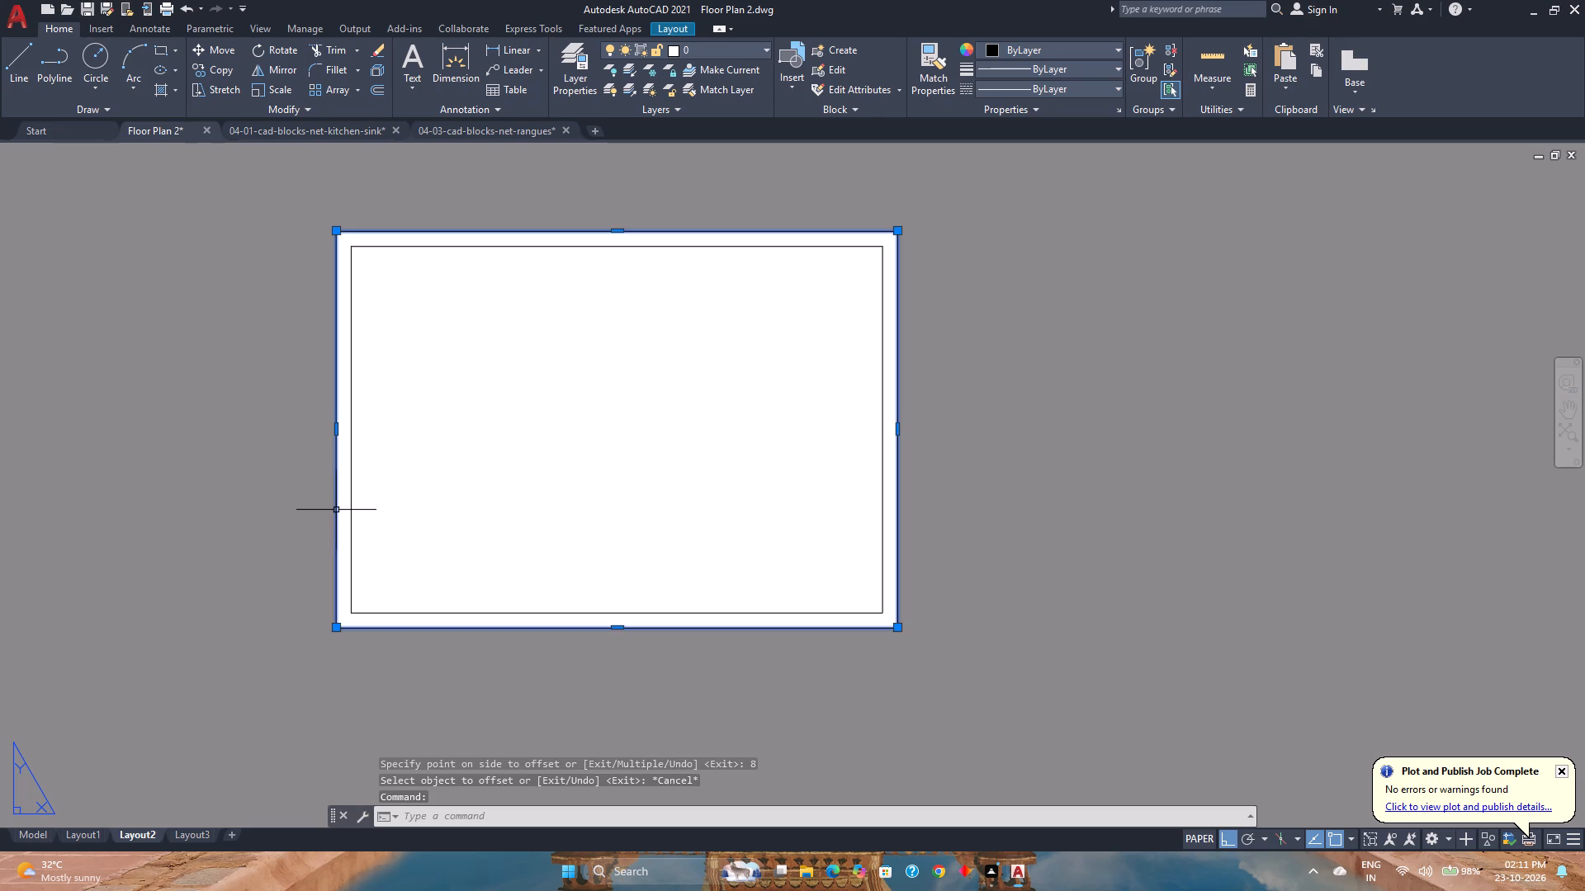
{"action": "key", "text": "Delete"}
Offset the remaining border rectangle inward by 1 inch to form a double-line border.
{"action": "left_click", "coordinate": [373, 94]}
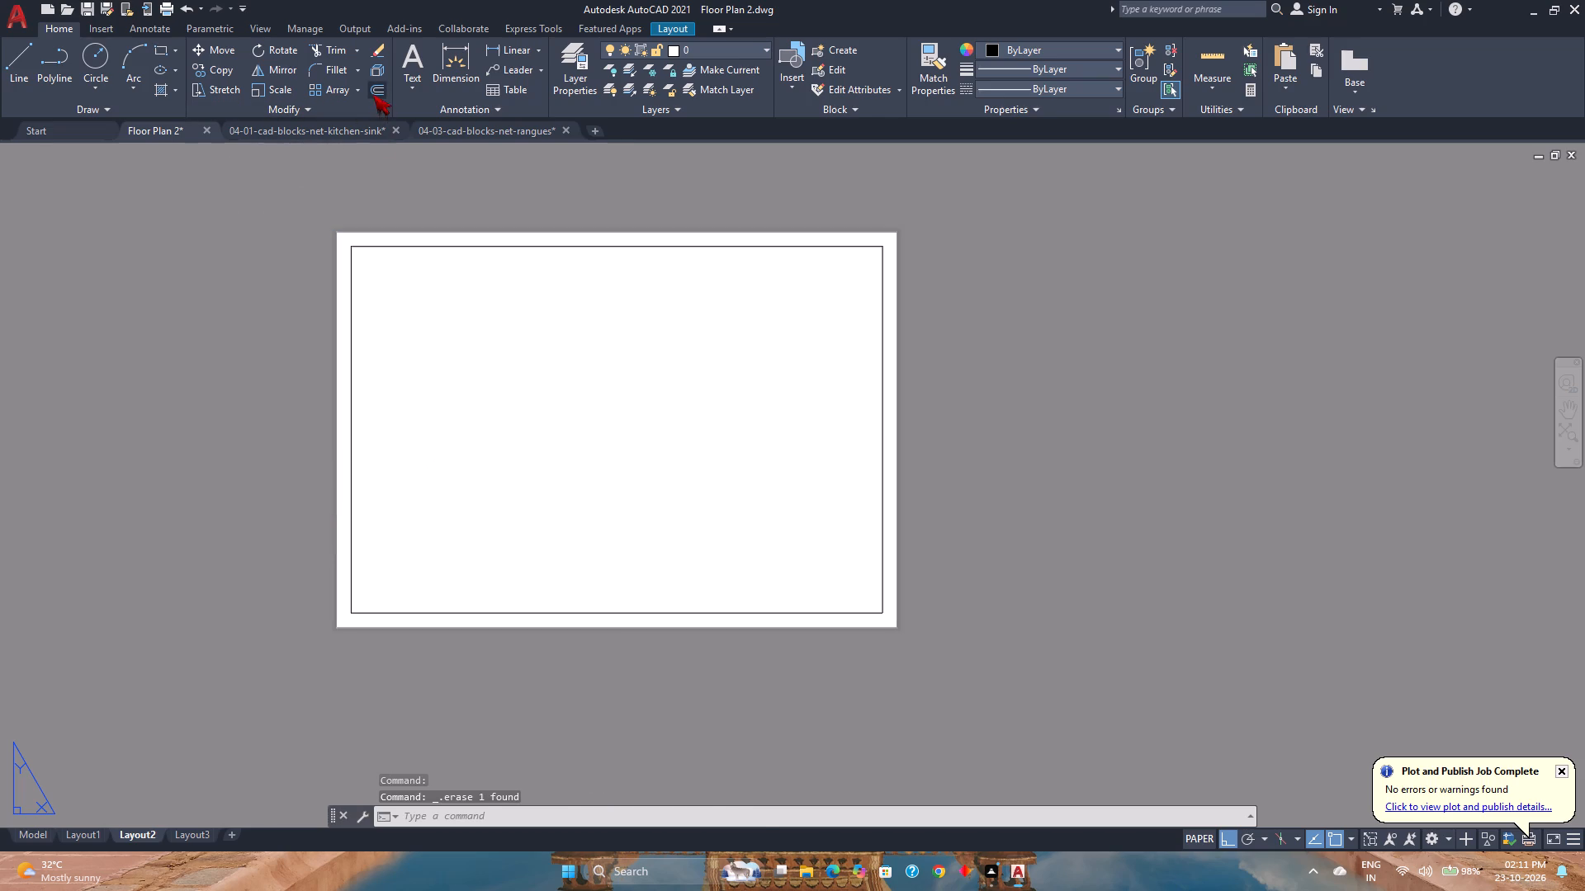
{"action": "key", "text": "1"}
{"action": "key", "text": "Return"}
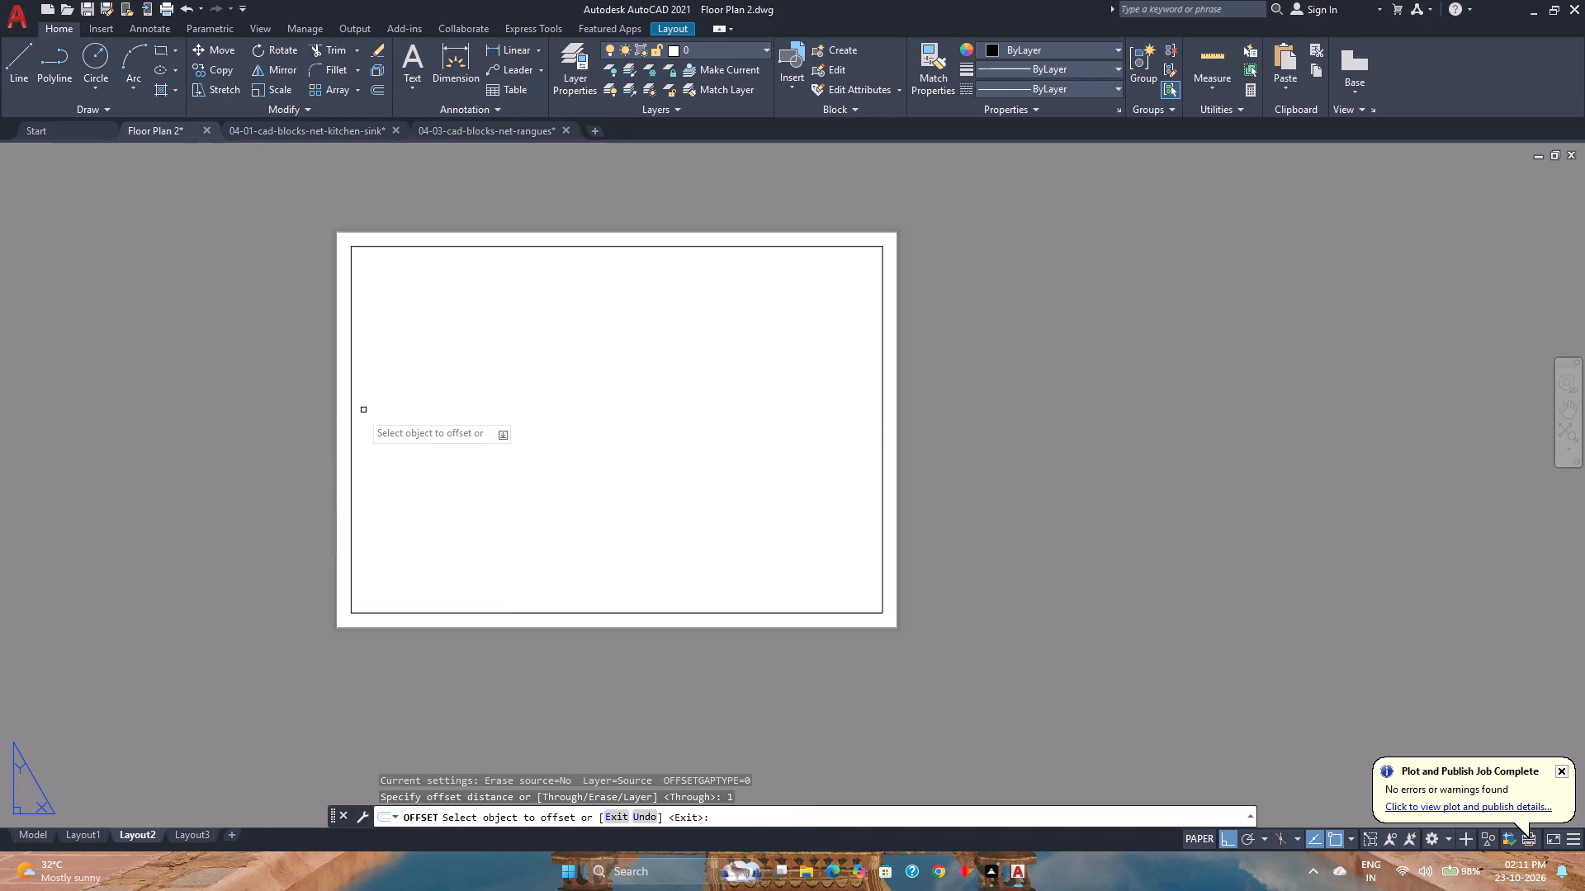
{"action": "left_click", "coordinate": [352, 418]}
{"action": "left_click", "coordinate": [410, 403]}
{"action": "key", "text": "Escape"}
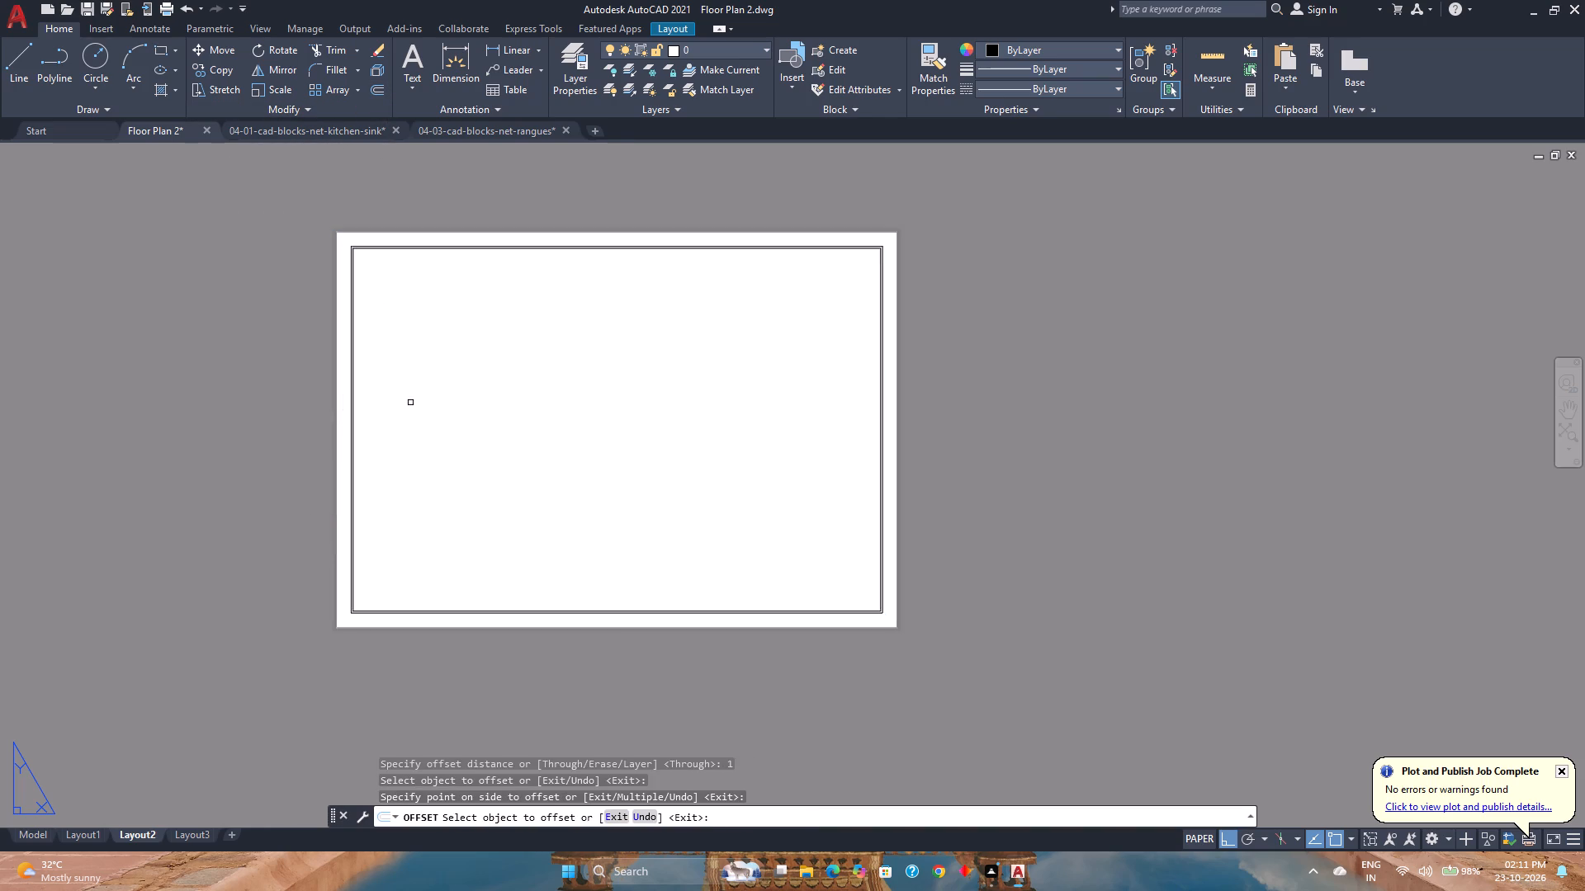
Create a viewport with the Viewports command, filling Layout2's inner border from its upper-left to its lower-right corner.
{"action": "type", "text": "viewpo"}
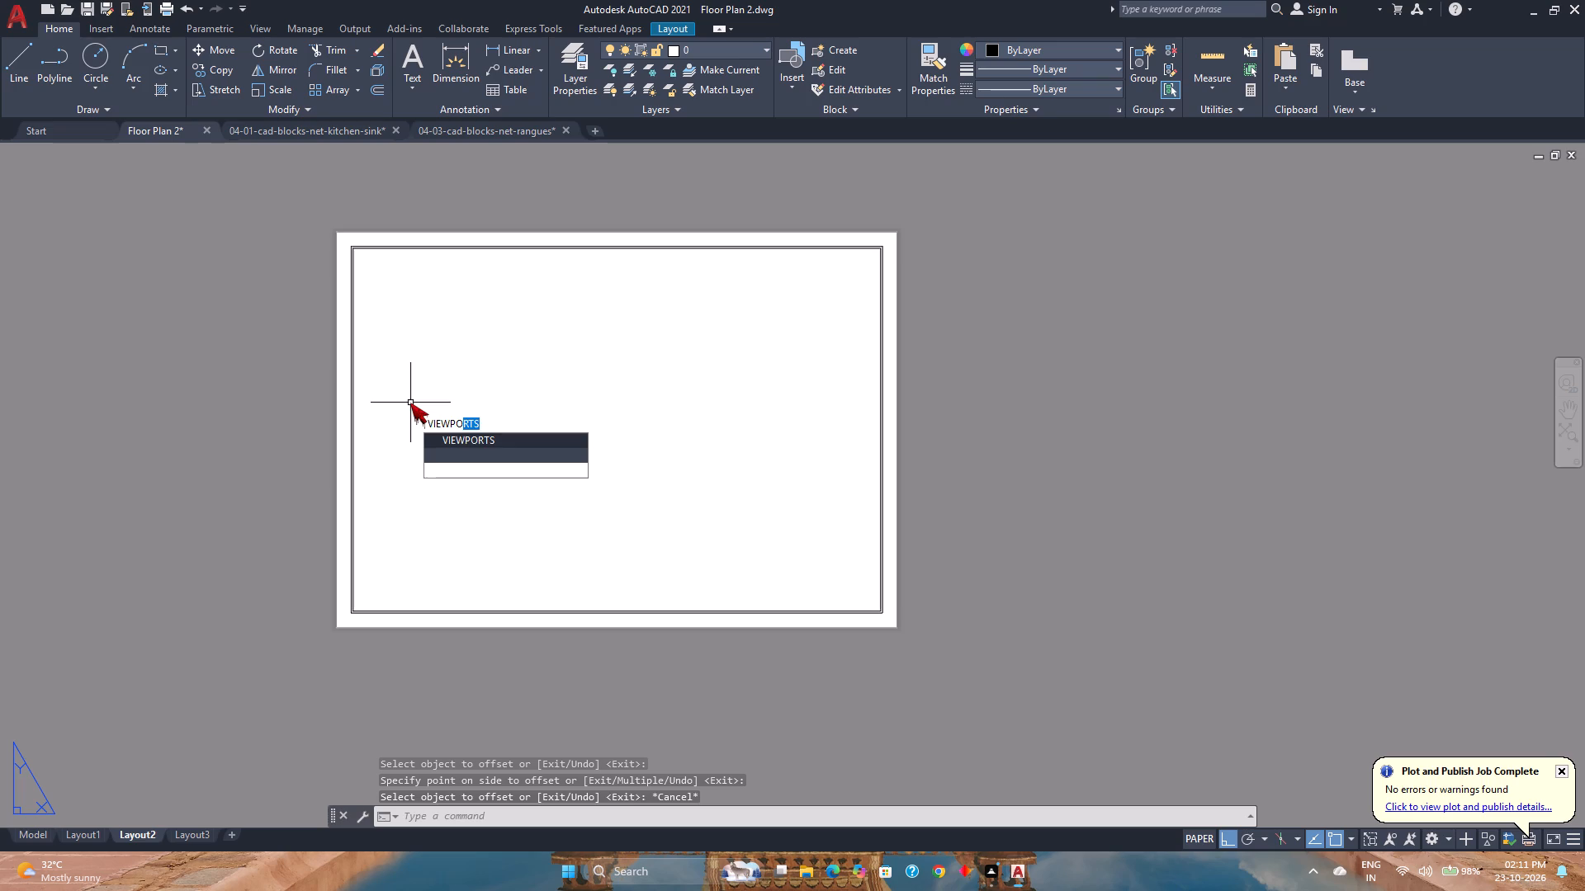
{"action": "key", "text": "Return"}
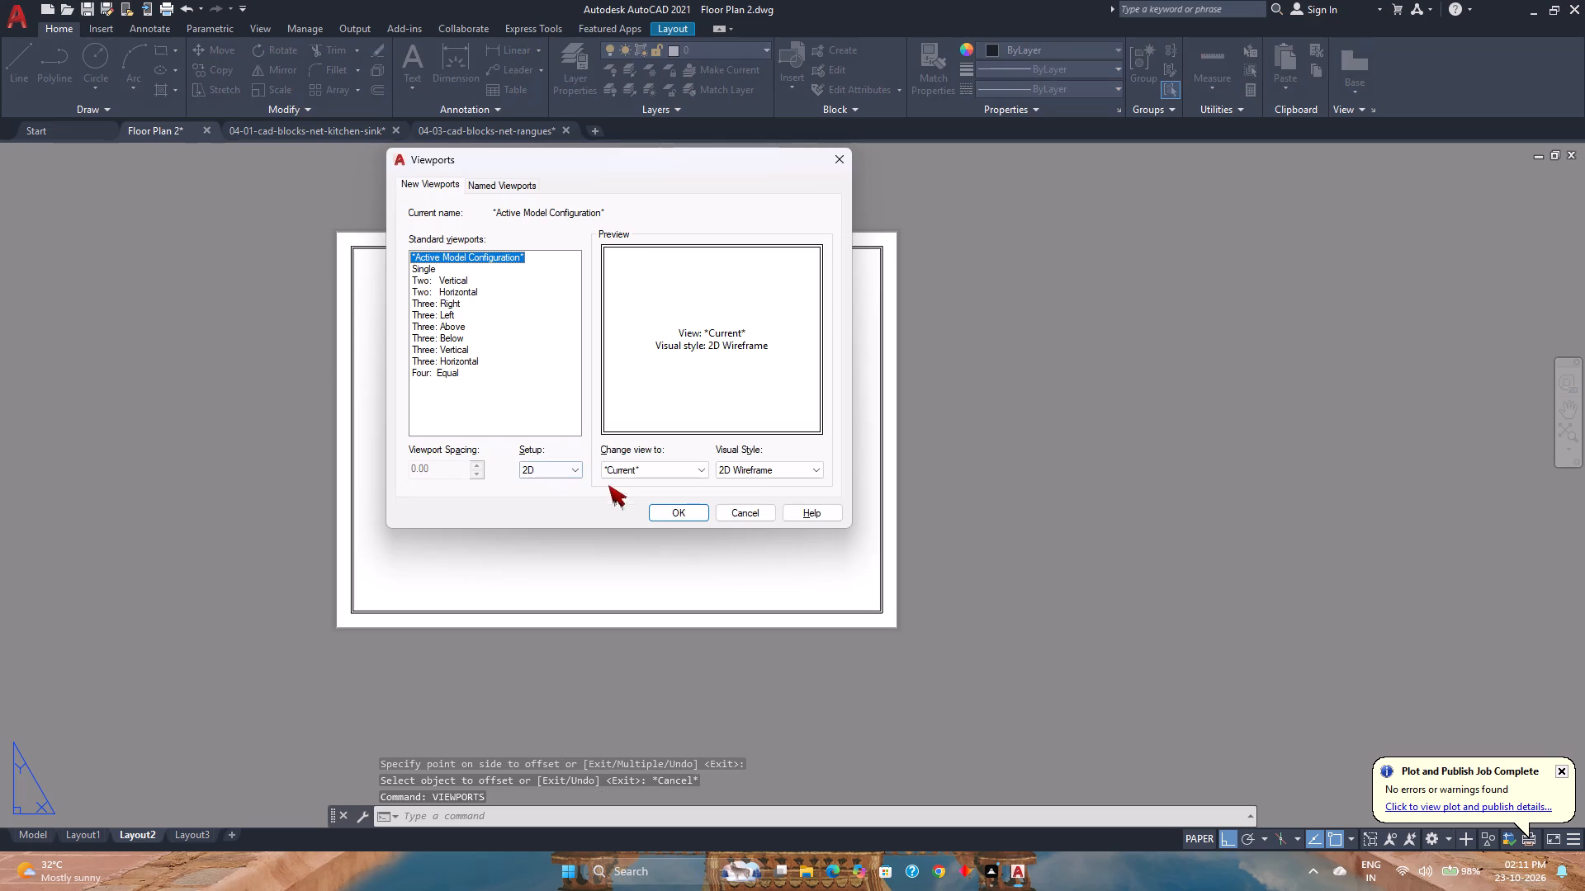
{"action": "left_click", "coordinate": [653, 511]}
{"action": "scroll", "coordinate": [358, 257], "scroll_direction": "up", "scroll_amount": 2}
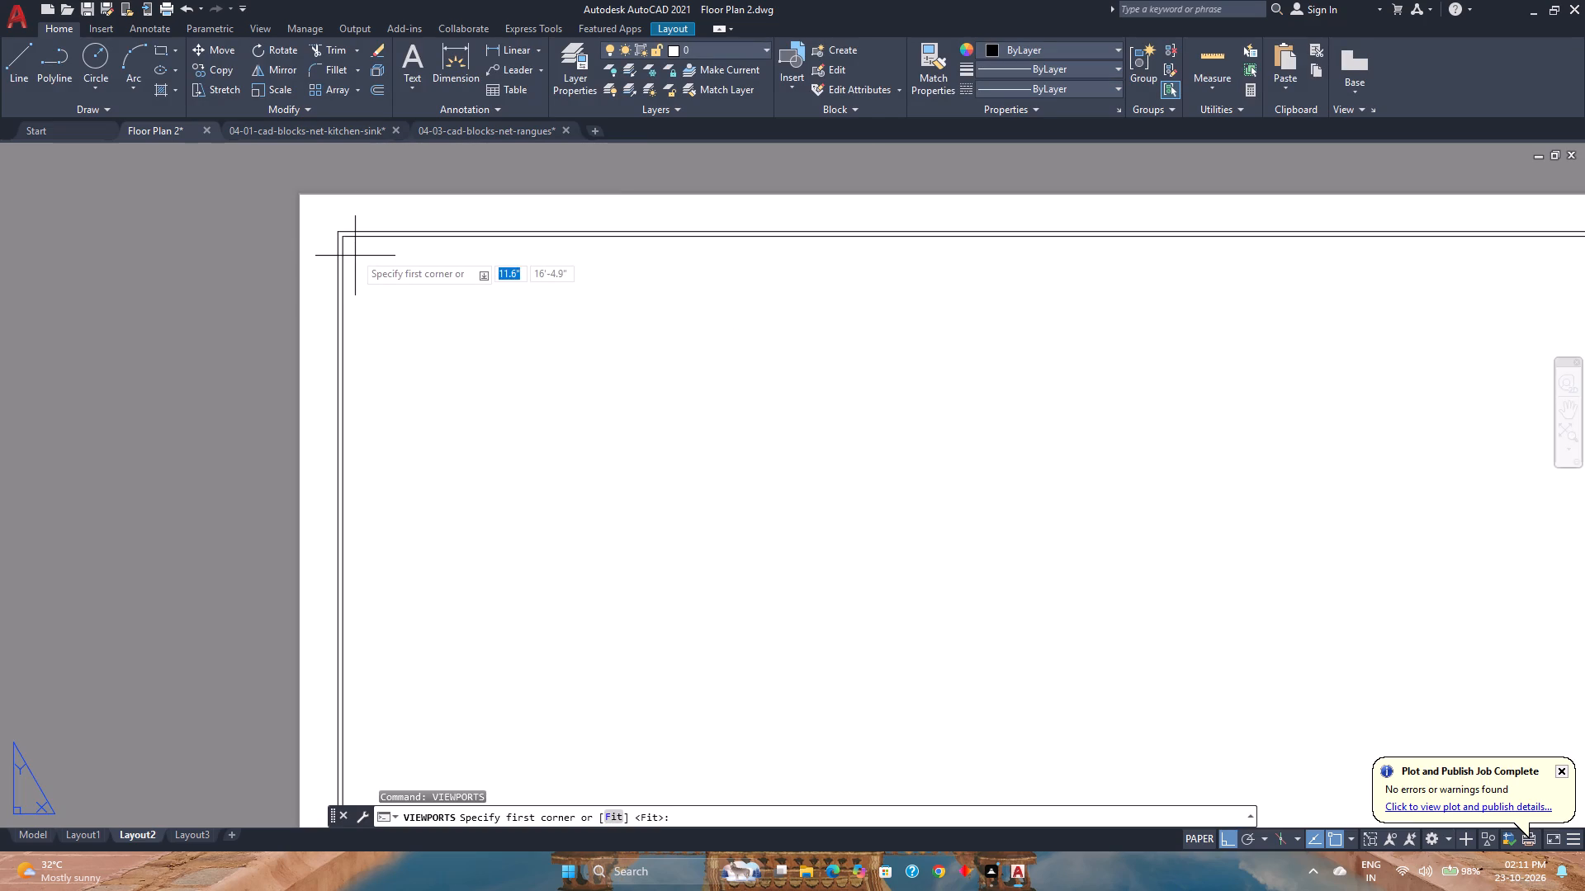
{"action": "left_click", "coordinate": [346, 238]}
{"action": "scroll", "coordinate": [417, 349], "scroll_direction": "down", "scroll_amount": 3}
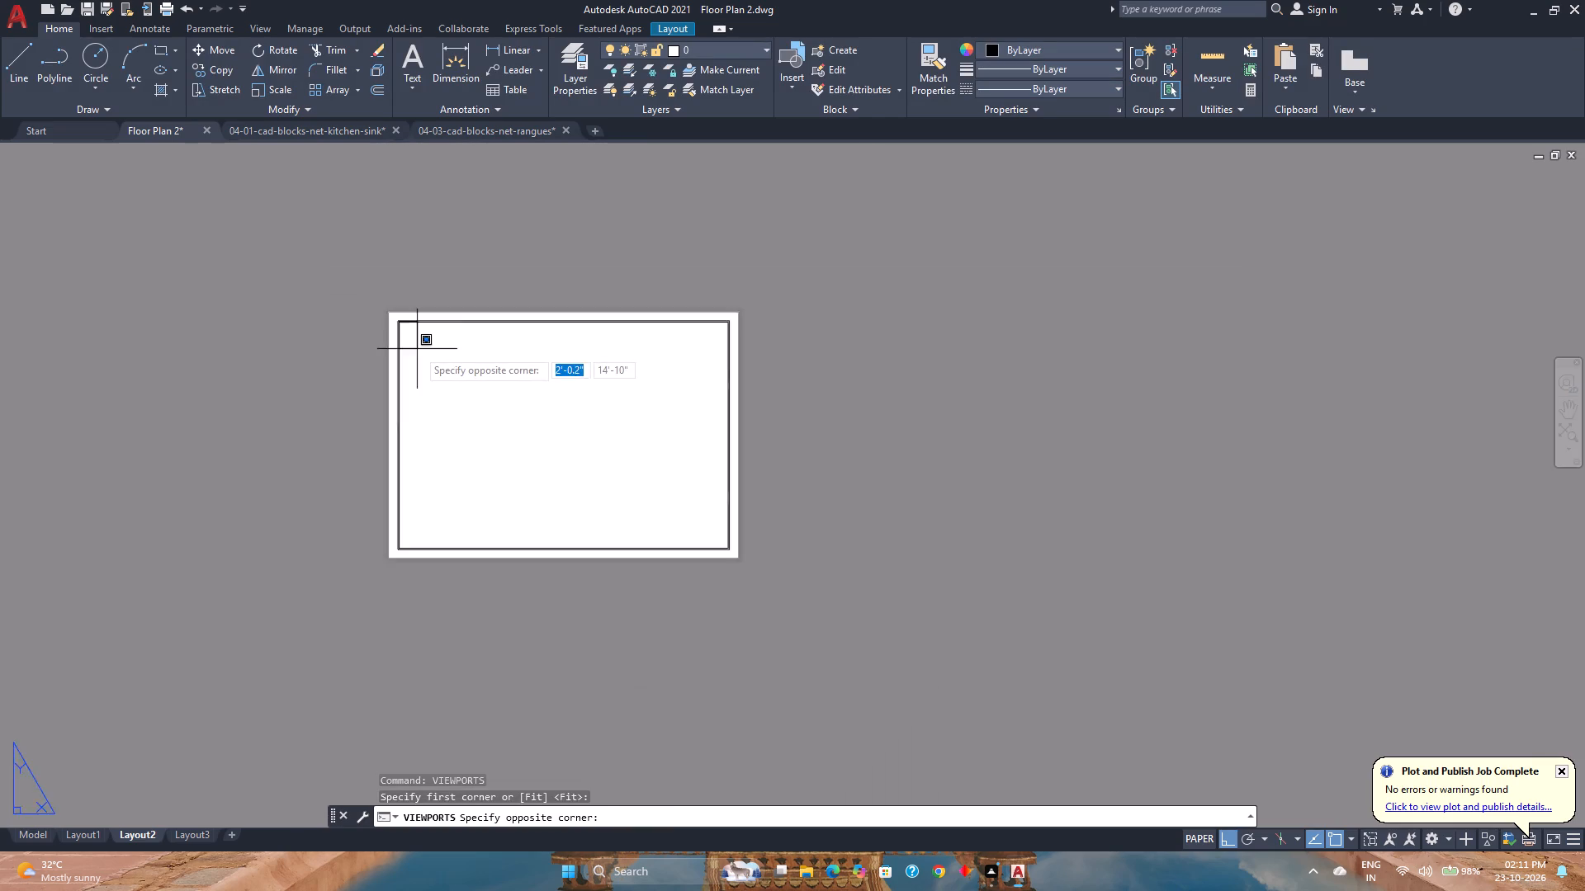
{"action": "scroll", "coordinate": [417, 349], "scroll_direction": "down", "scroll_amount": 2}
{"action": "scroll", "coordinate": [877, 529], "scroll_direction": "up", "scroll_amount": 2}
{"action": "scroll", "coordinate": [777, 504], "scroll_direction": "up", "scroll_amount": 3}
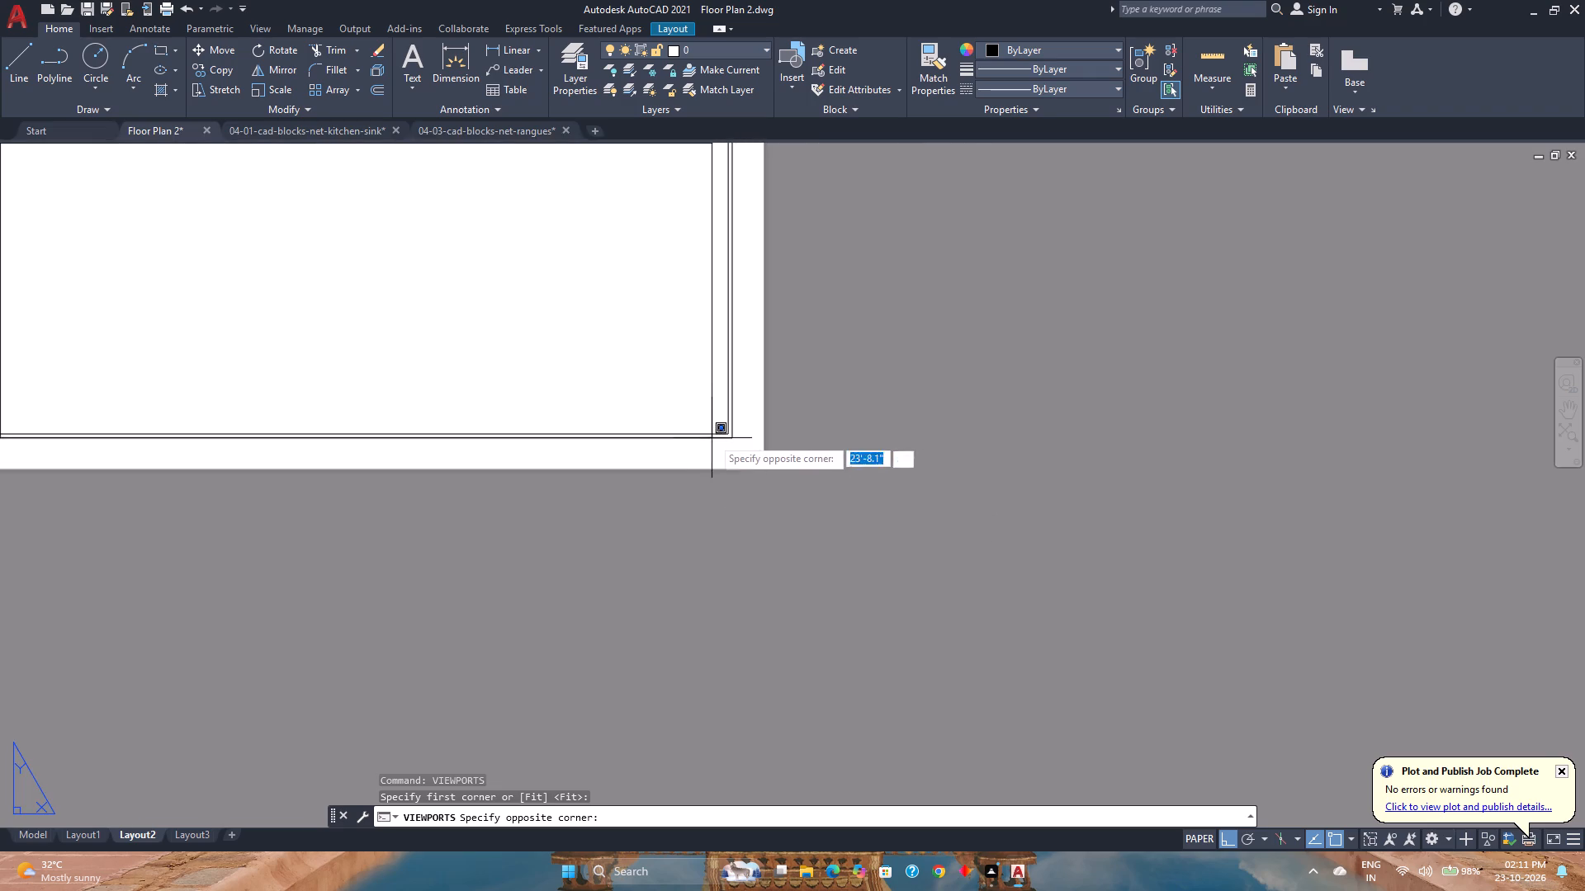
{"action": "scroll", "coordinate": [717, 430], "scroll_direction": "up", "scroll_amount": 2}
{"action": "left_click", "coordinate": [745, 436]}
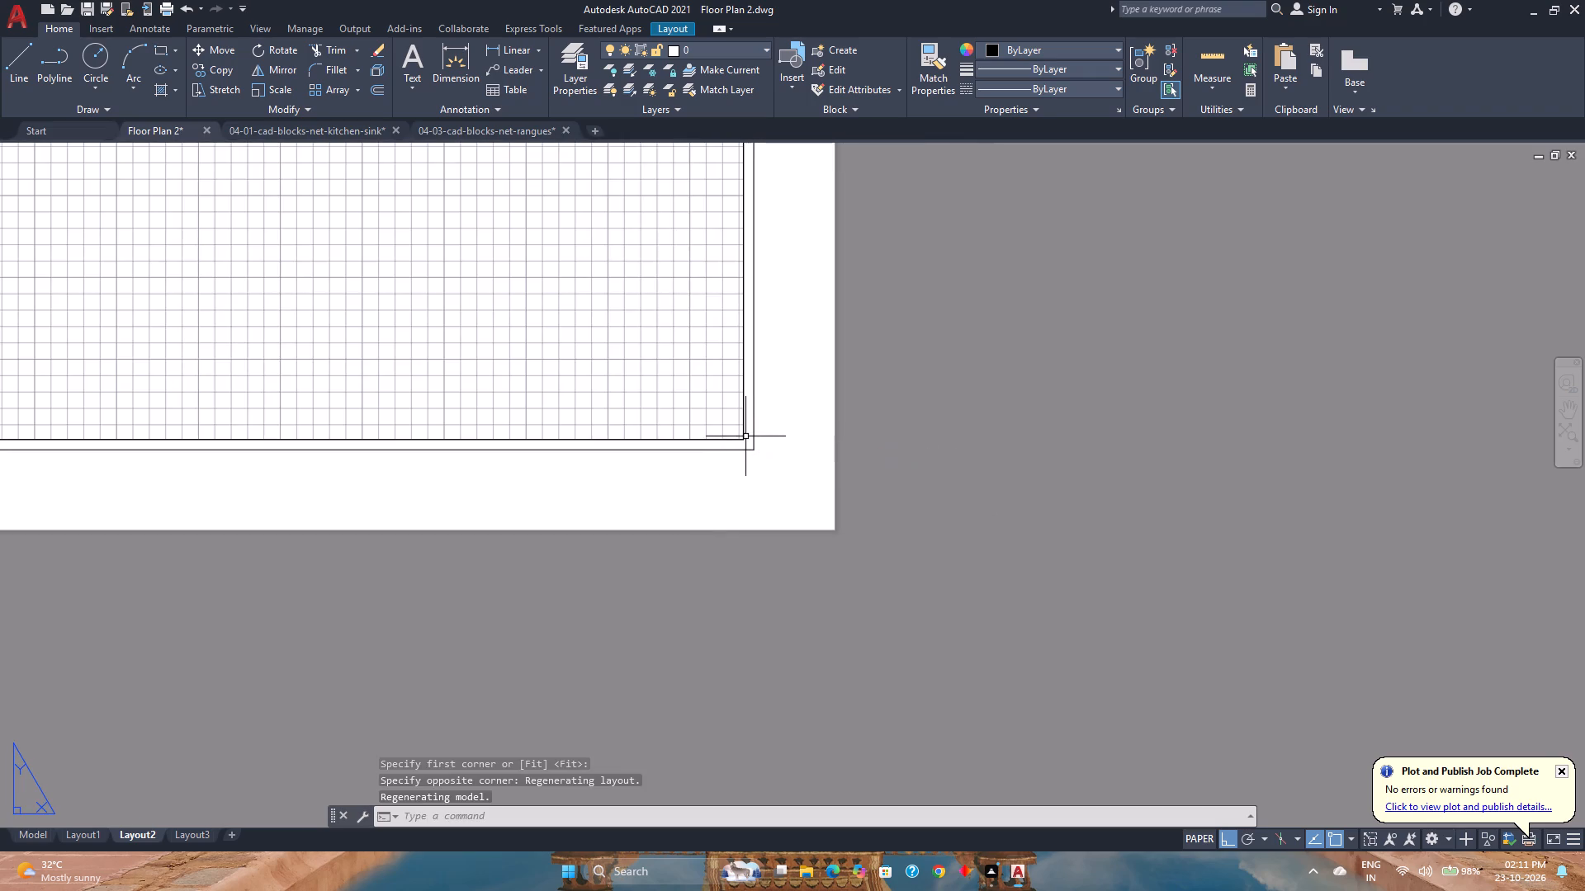
{"action": "scroll", "coordinate": [712, 497], "scroll_direction": "down", "scroll_amount": 2}
{"action": "scroll", "coordinate": [658, 550], "scroll_direction": "down", "scroll_amount": 2}
{"action": "middle_click_drag", "start_coordinate": [658, 550], "coordinate": [805, 625]}
{"action": "middle_click", "coordinate": [805, 625]}
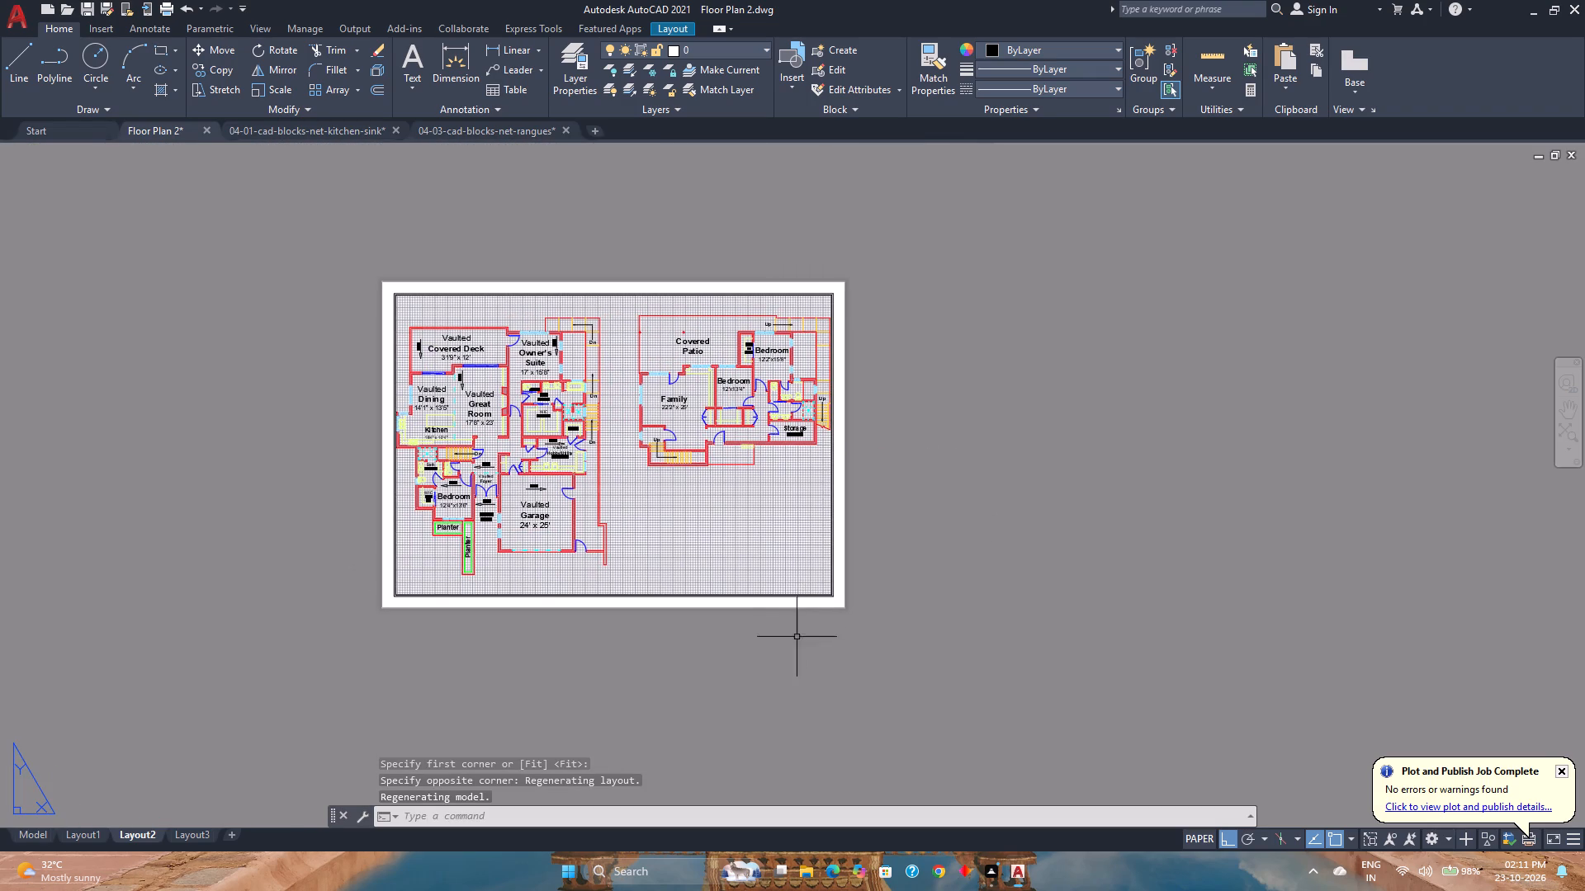
{"action": "double_click", "coordinate": [800, 691]}
{"action": "left_click", "coordinate": [800, 691]}
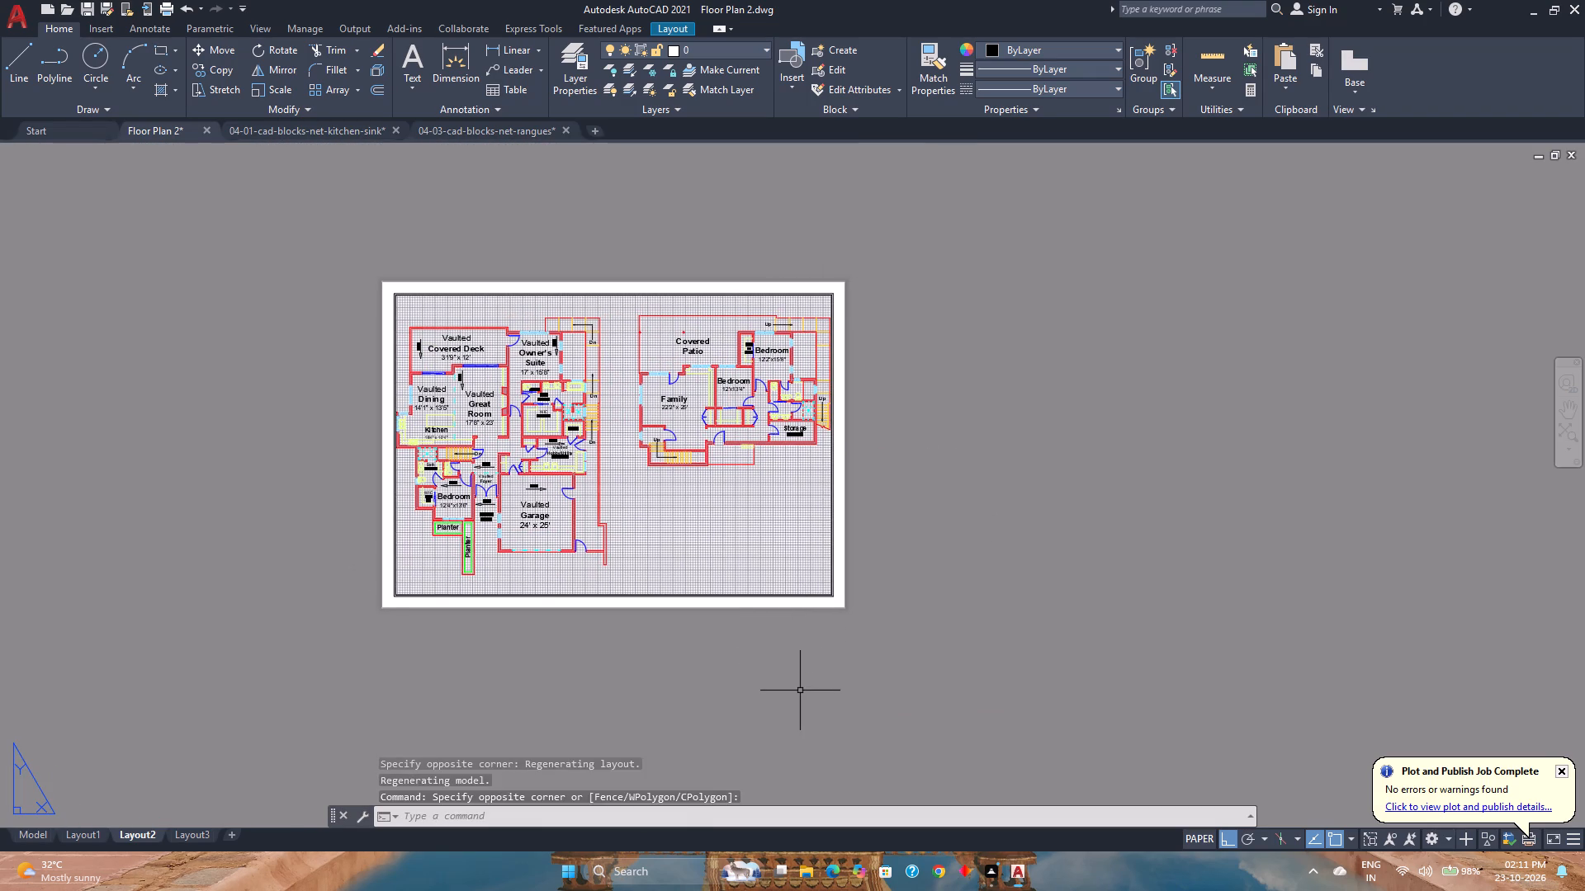
{"action": "key", "text": "Escape"}
{"action": "triple_click", "coordinate": [800, 691]}
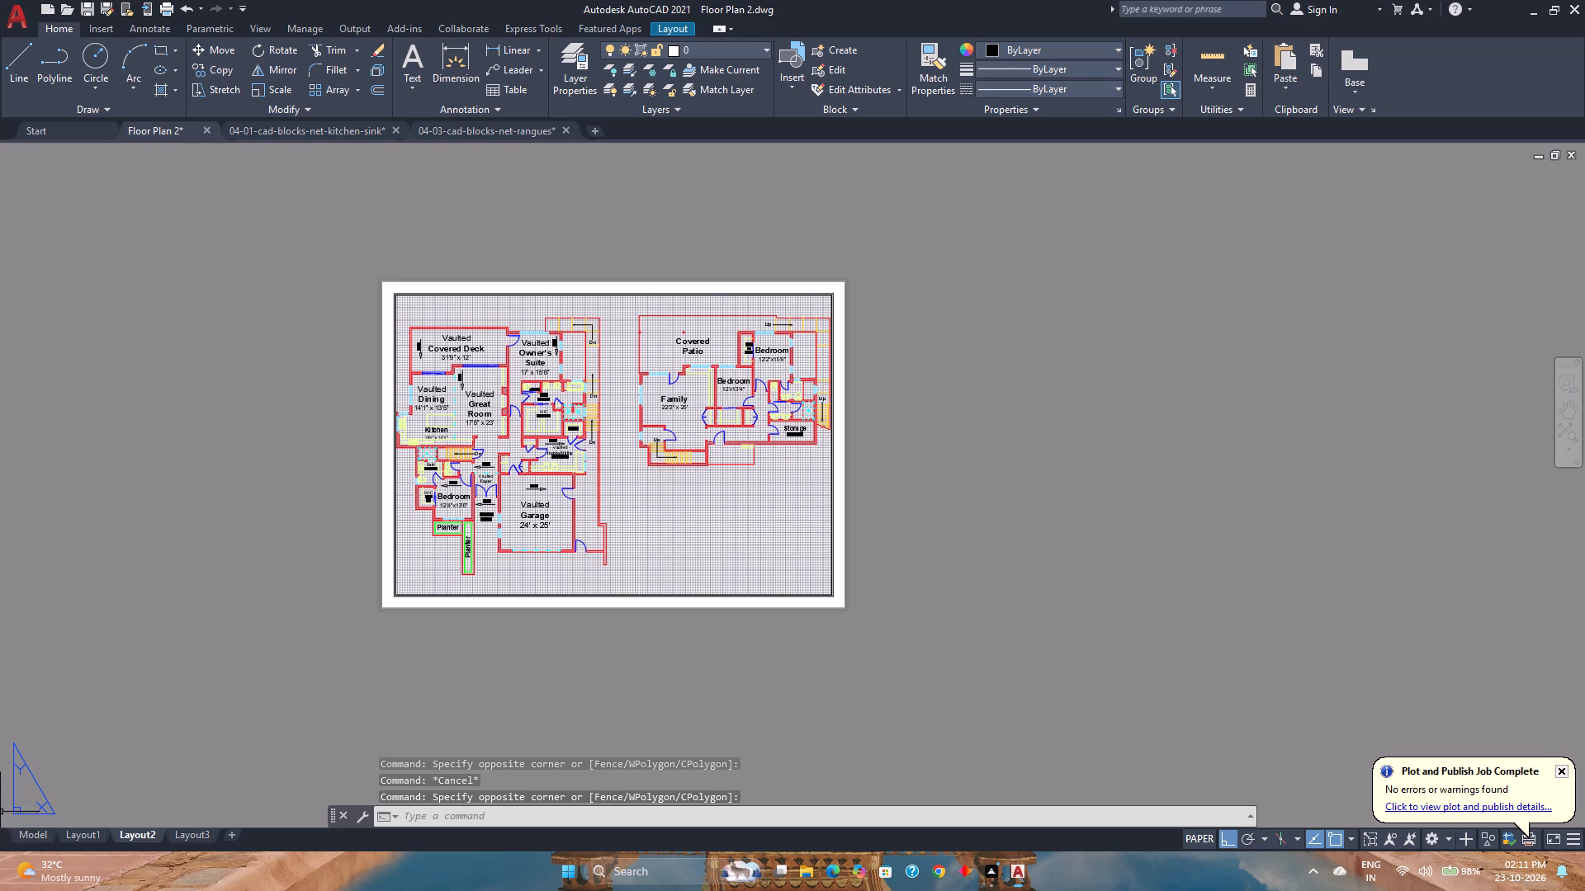
Create a new page setup named A4-P from Layout3's Page Setup Manager.
{"action": "left_click", "coordinate": [190, 828]}
{"action": "left_click", "coordinate": [190, 836]}
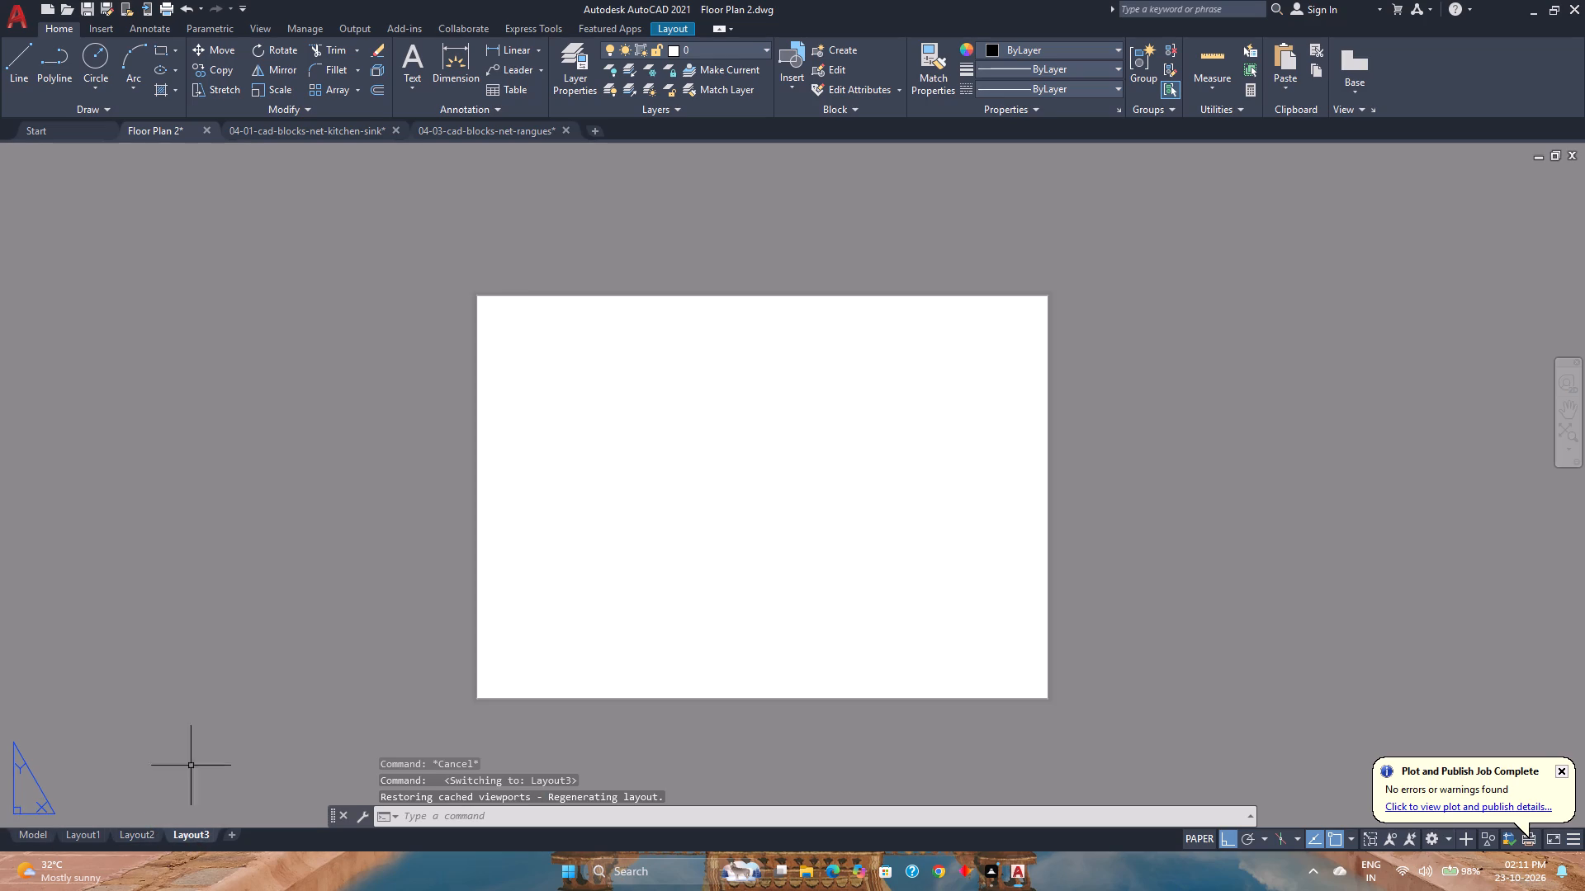
{"action": "right_click", "coordinate": [196, 837]}
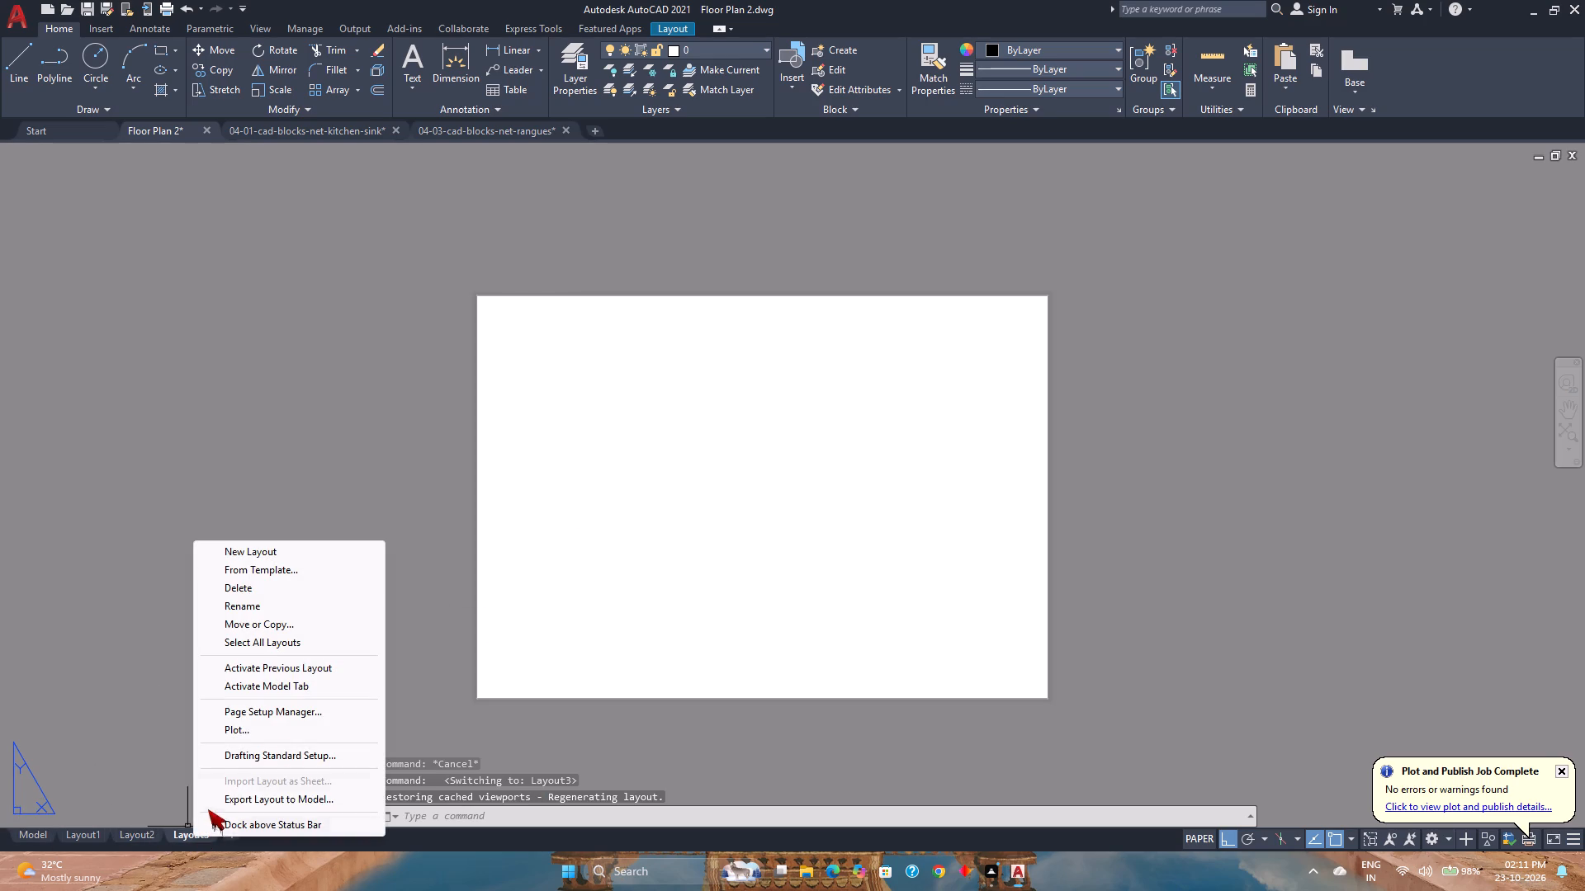
{"action": "left_click", "coordinate": [287, 714]}
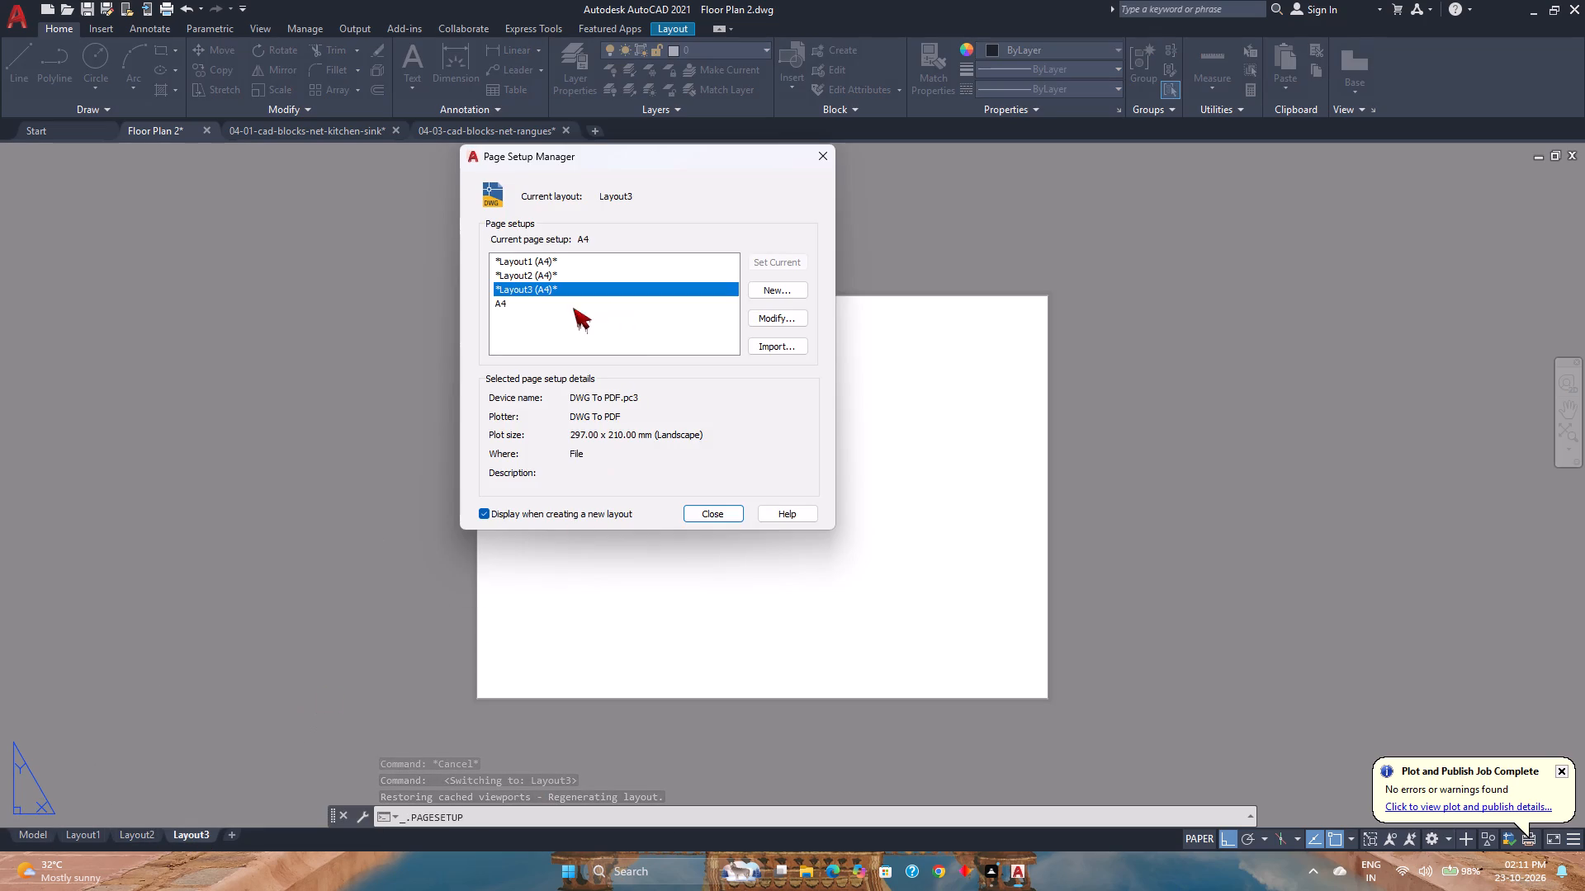
{"action": "left_click", "coordinate": [538, 309]}
{"action": "right_click", "coordinate": [538, 309]}
{"action": "left_click", "coordinate": [514, 335]}
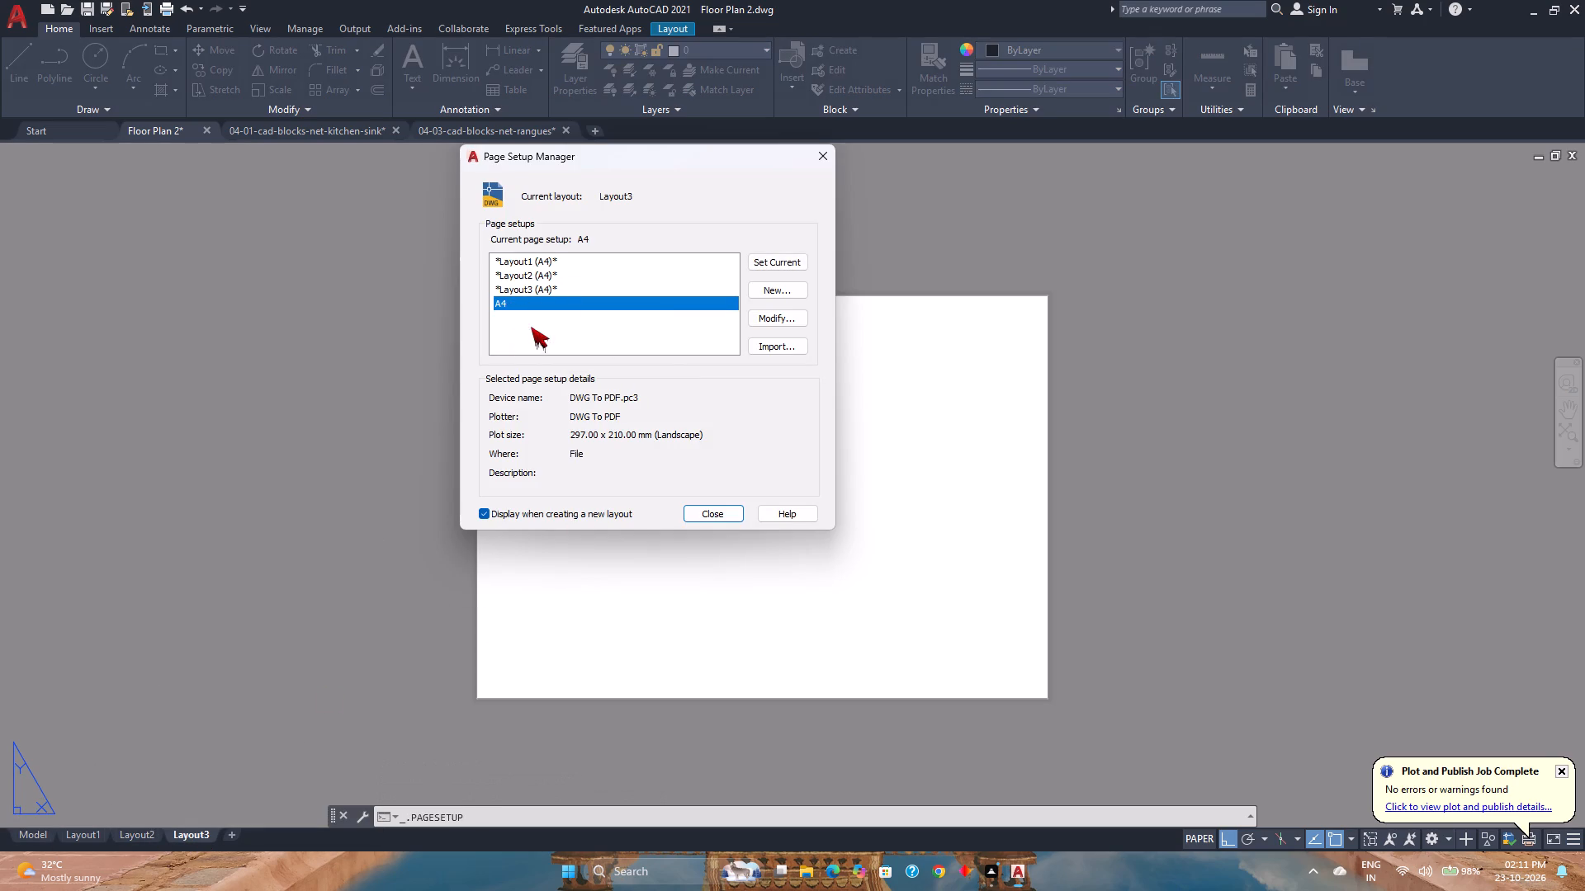
{"action": "left_click", "coordinate": [794, 290]}
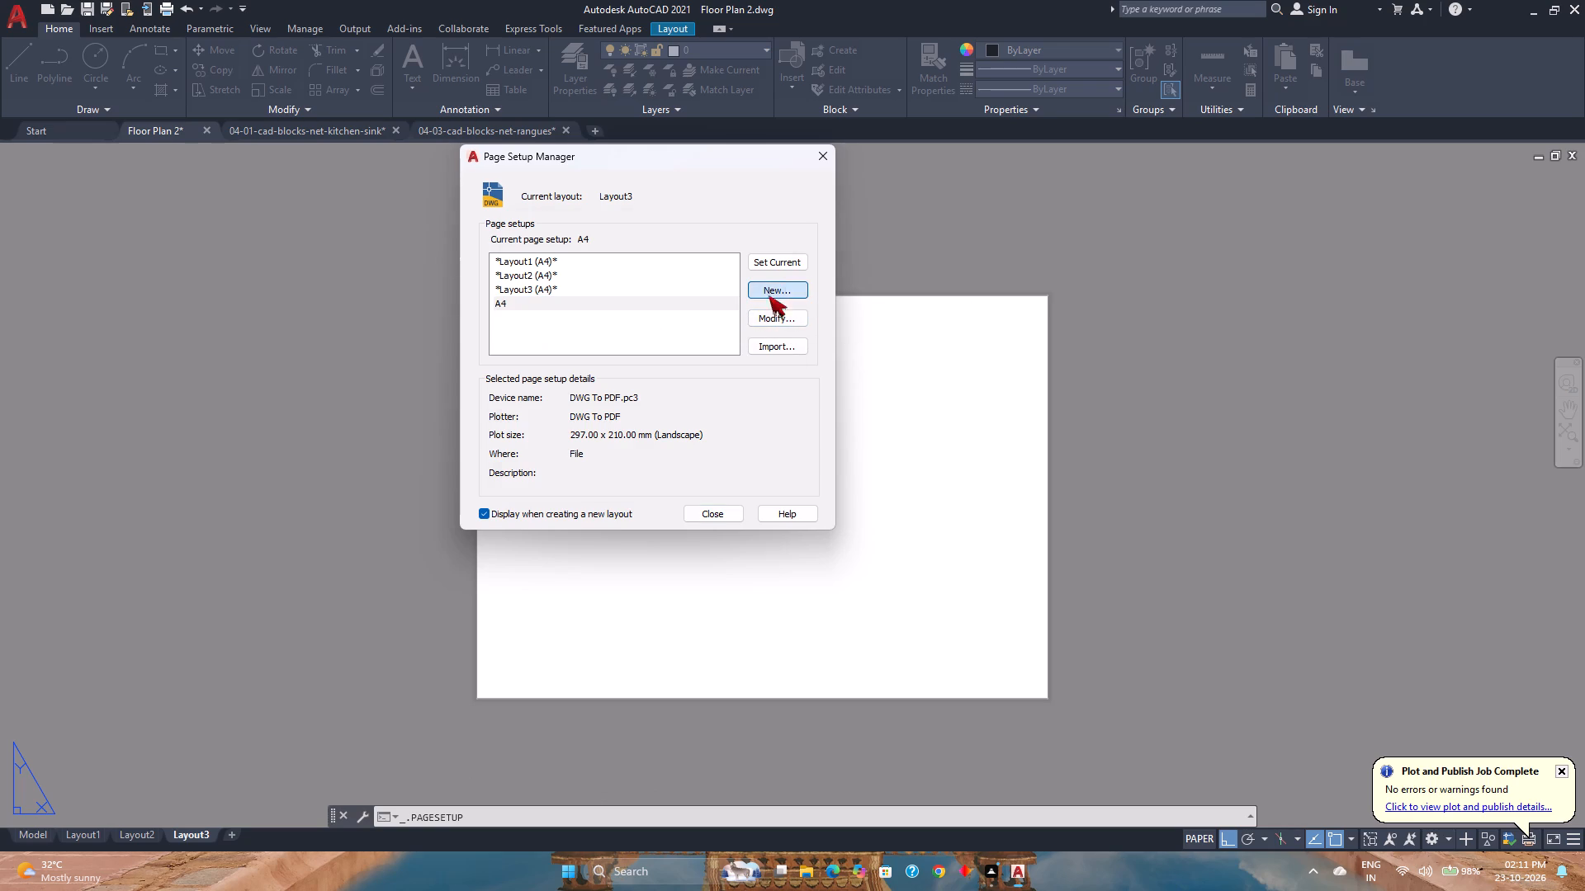
{"action": "key", "text": "shift+a"}
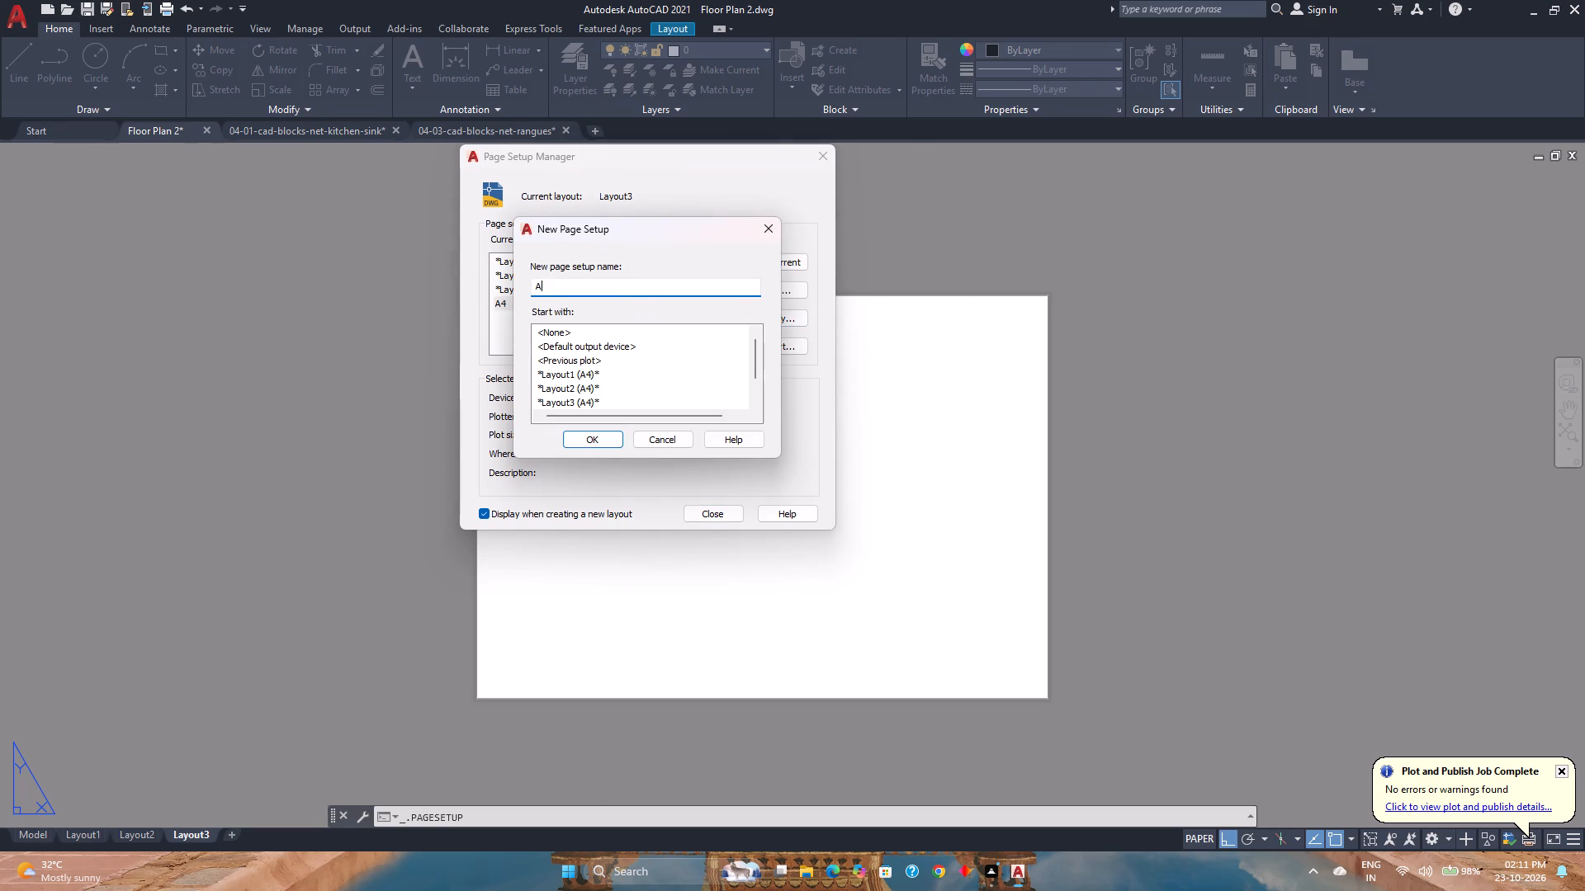
{"action": "key", "text": "4"}
{"action": "type", "text": "-P"}
{"action": "left_click", "coordinate": [601, 440]}
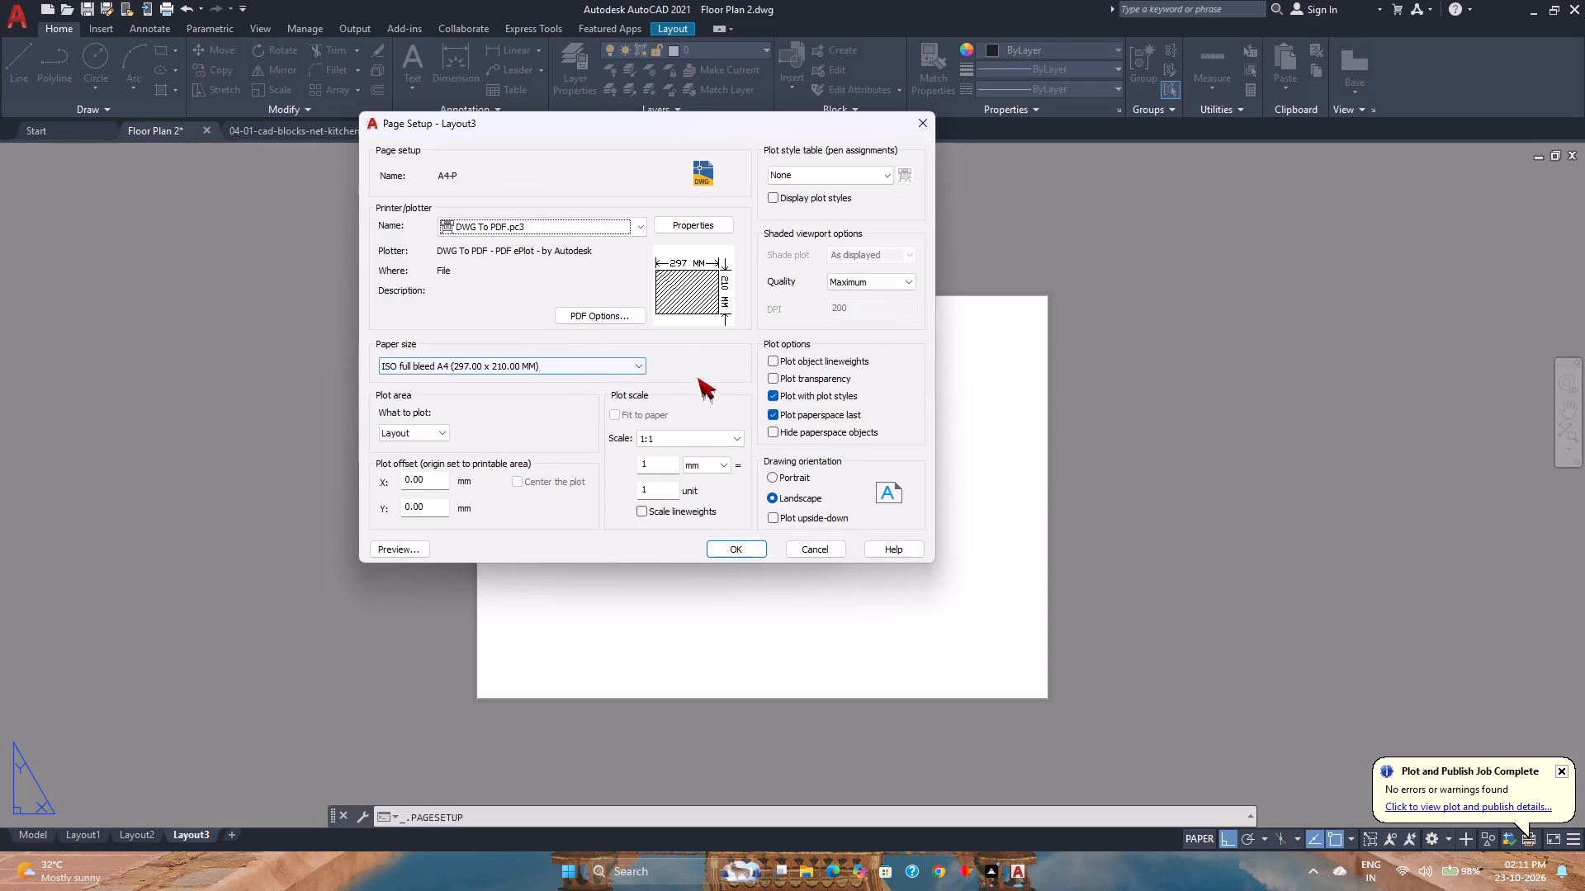
Set the A4-P page setup to portrait orientation with ISO full bleed A4 (210.00 x 297.00 MM) paper.
{"action": "left_click", "coordinate": [787, 477]}
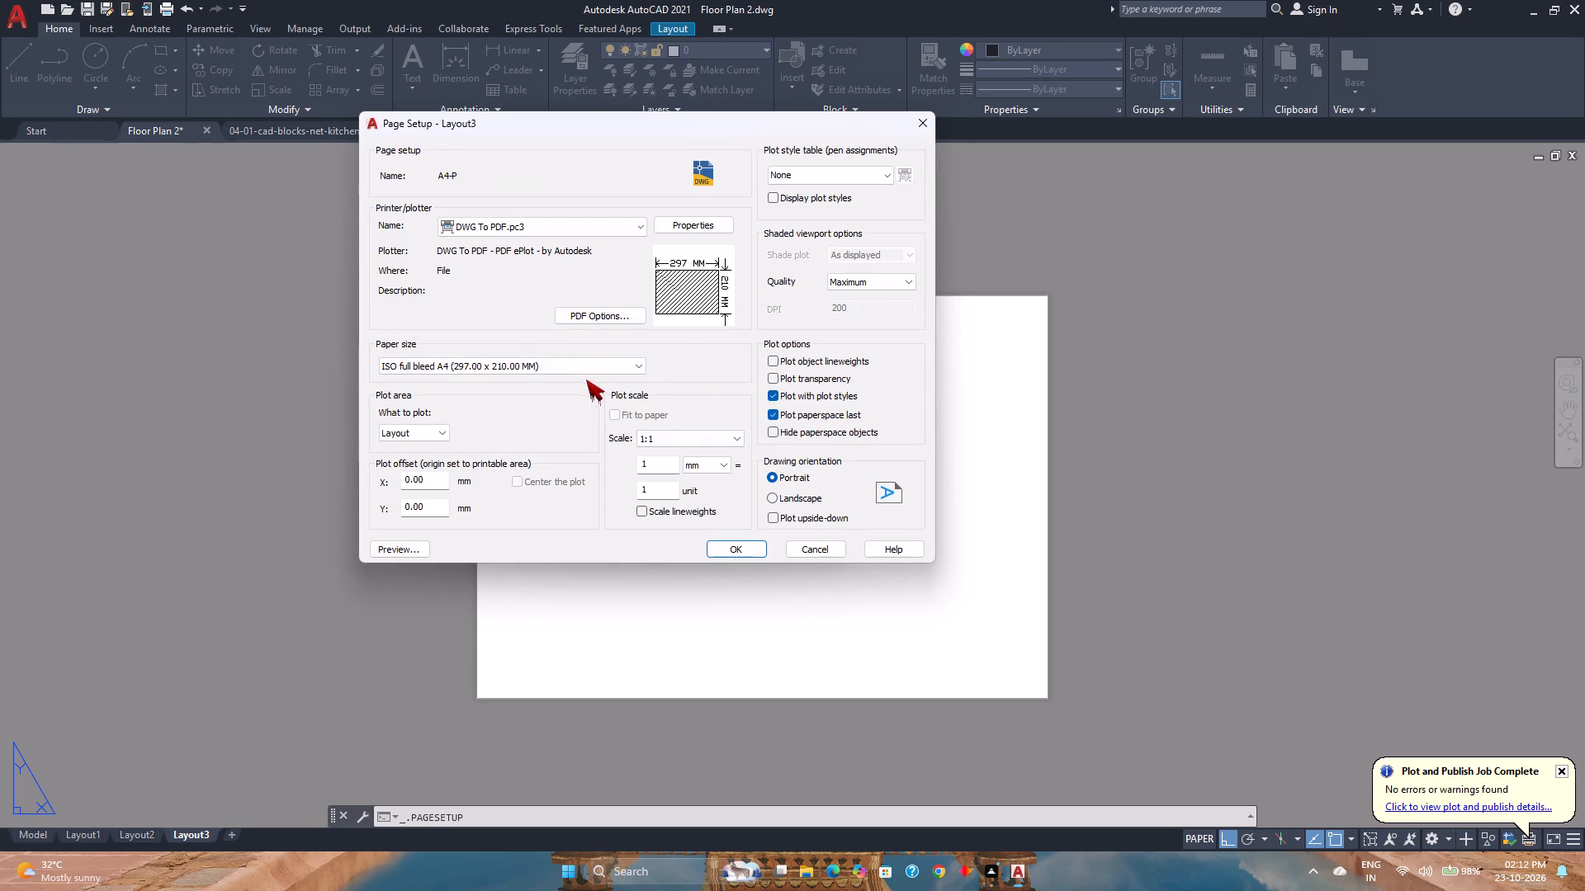
{"action": "left_click", "coordinate": [585, 370]}
{"action": "scroll", "coordinate": [583, 374], "scroll_direction": "up", "scroll_amount": 1}
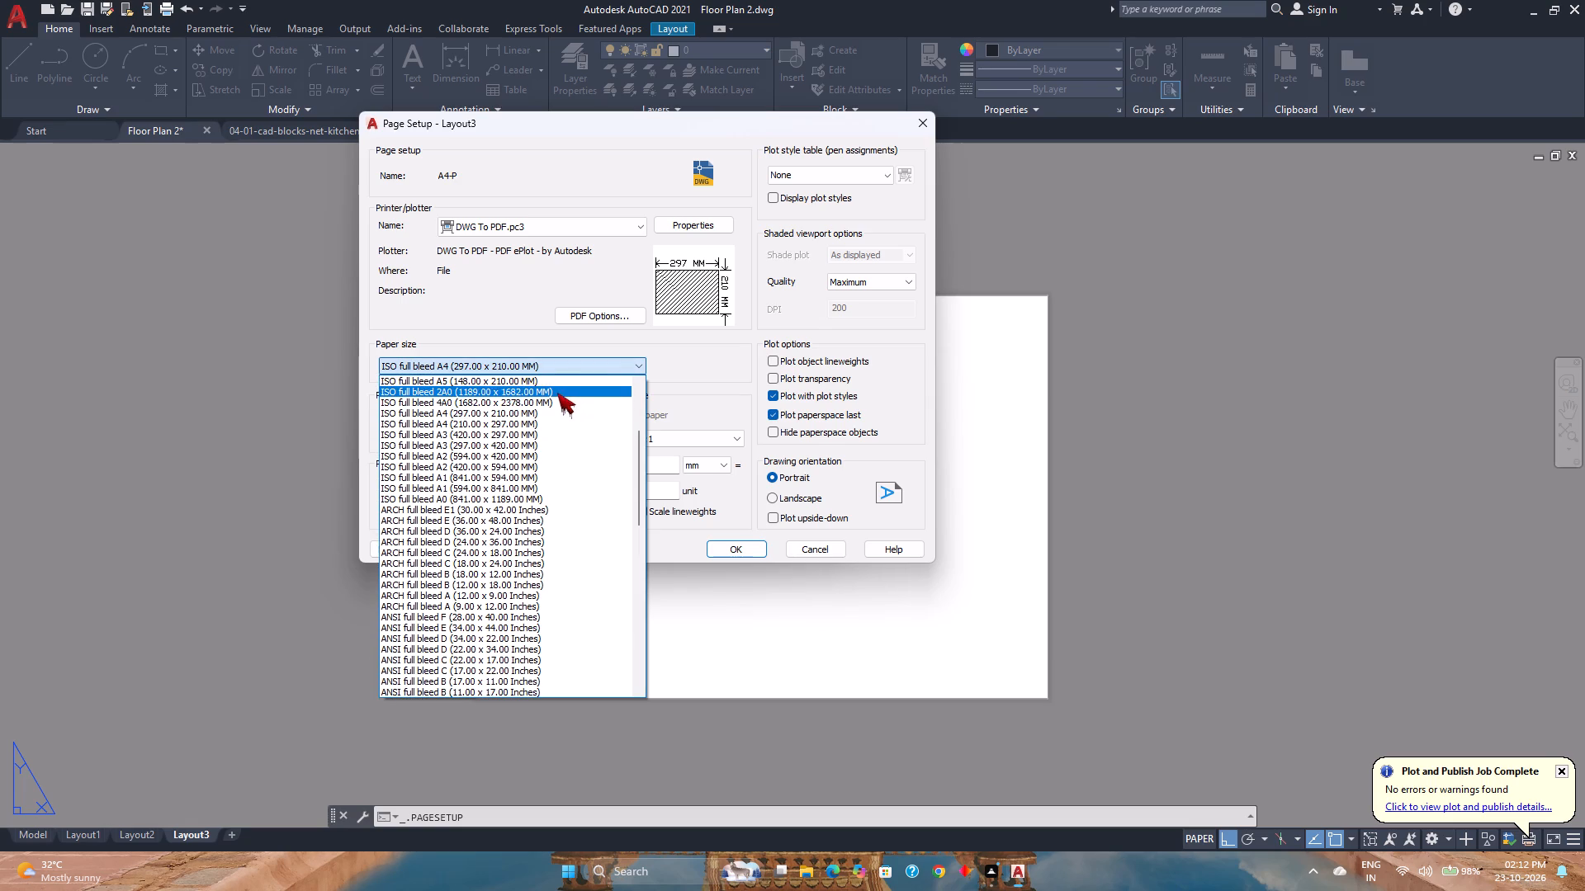
{"action": "left_click", "coordinate": [536, 422]}
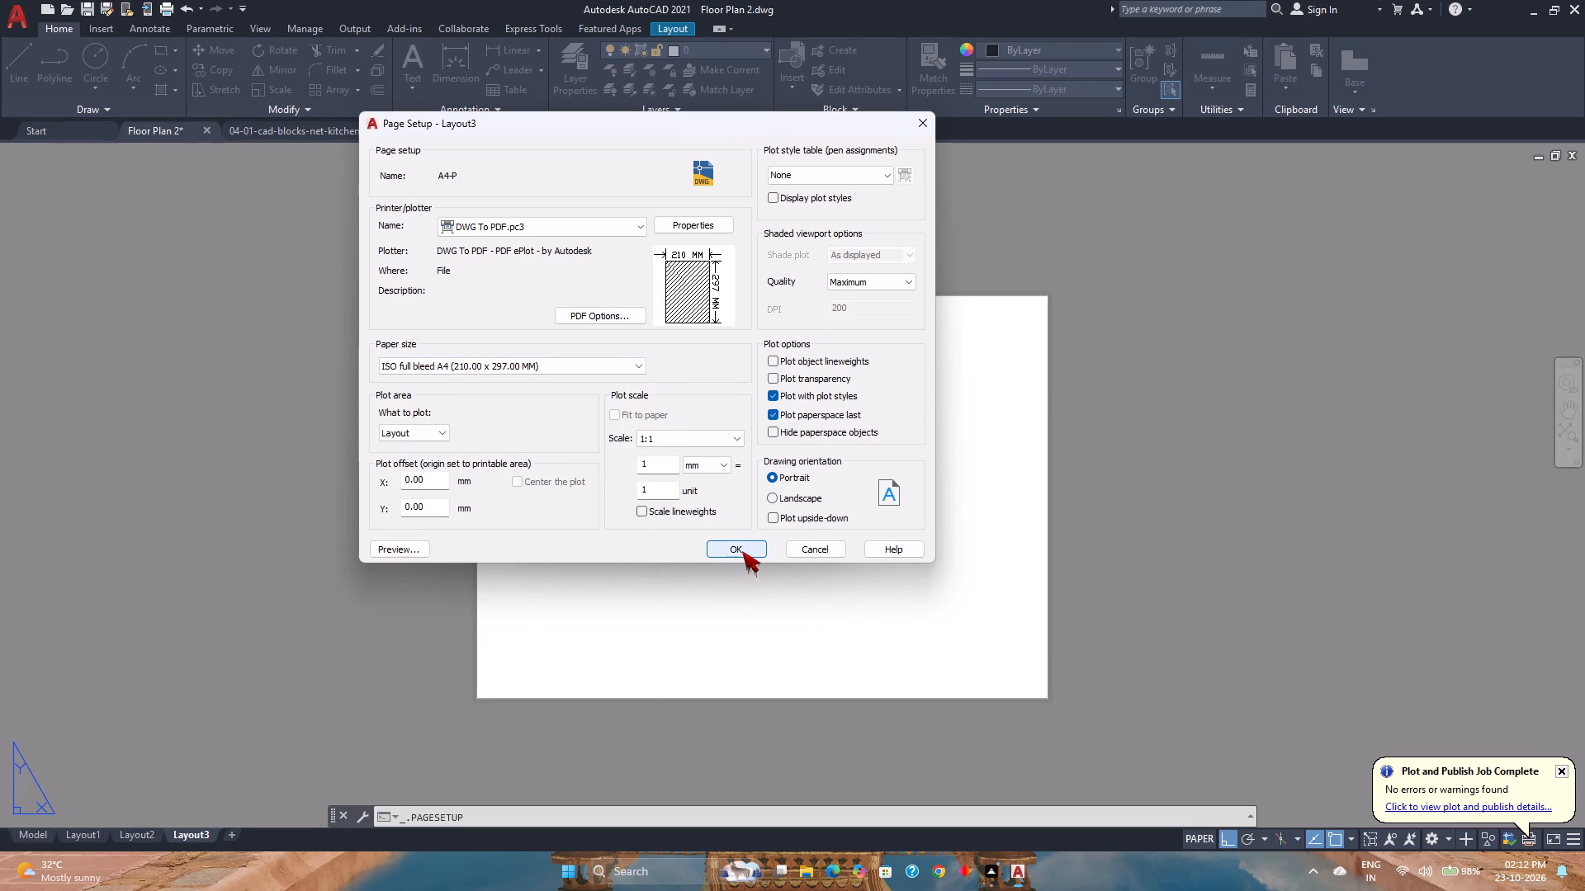
{"action": "left_click", "coordinate": [726, 553]}
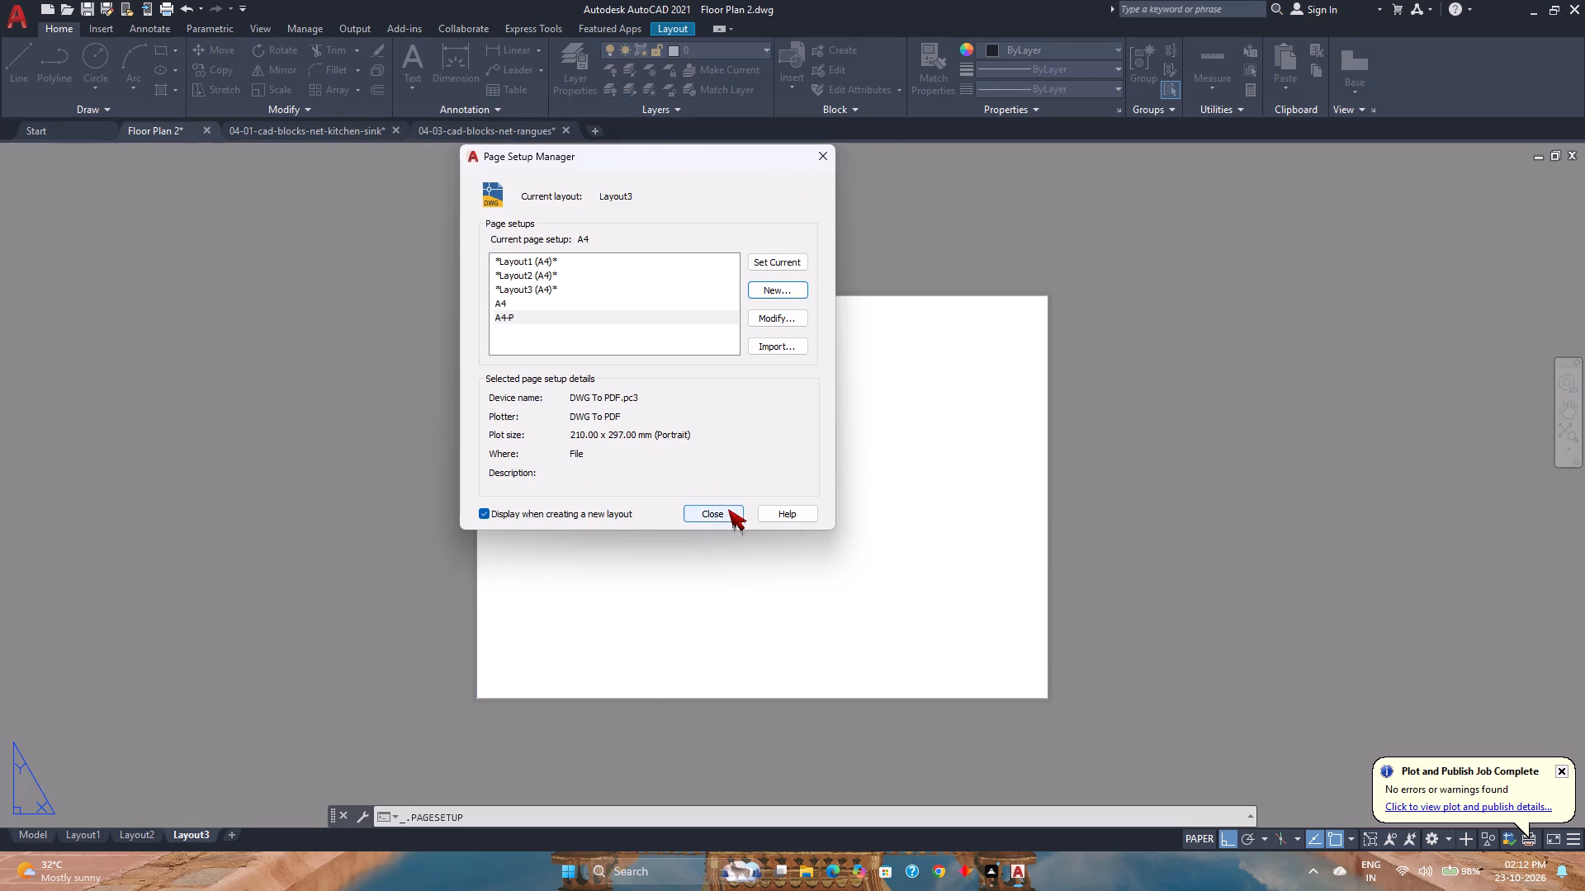
Make A4-P the current page setup for Layout3 and close the Page Setup Manager.
{"action": "left_click", "coordinate": [783, 262]}
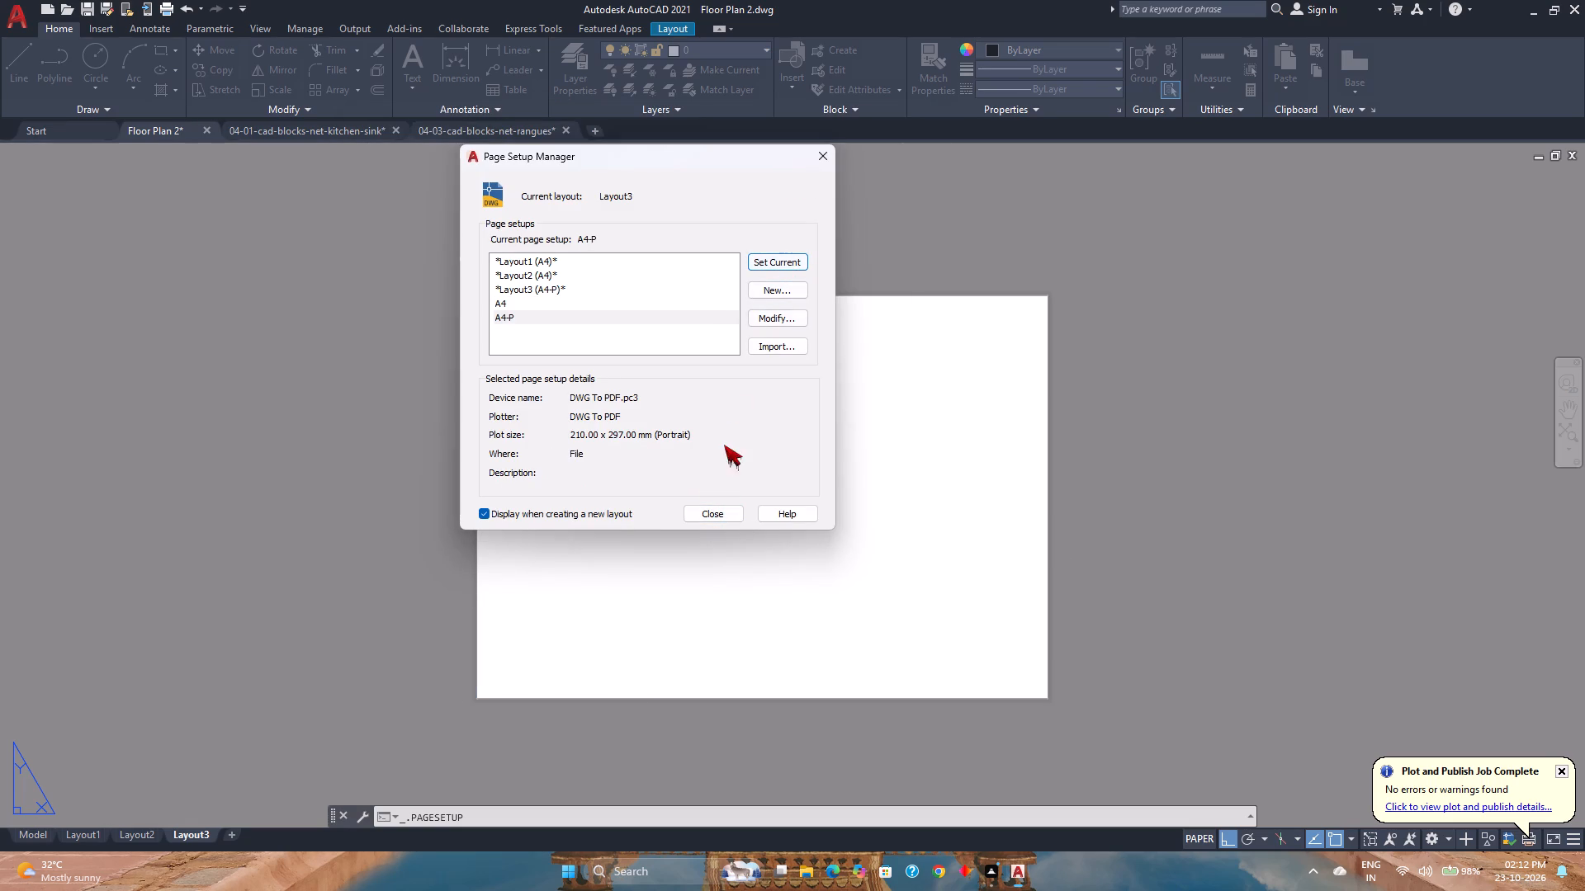
{"action": "left_click", "coordinate": [723, 513]}
{"action": "scroll", "coordinate": [707, 534], "scroll_direction": "down", "scroll_amount": 1}
{"action": "middle_click_drag", "start_coordinate": [707, 534], "coordinate": [707, 535]}
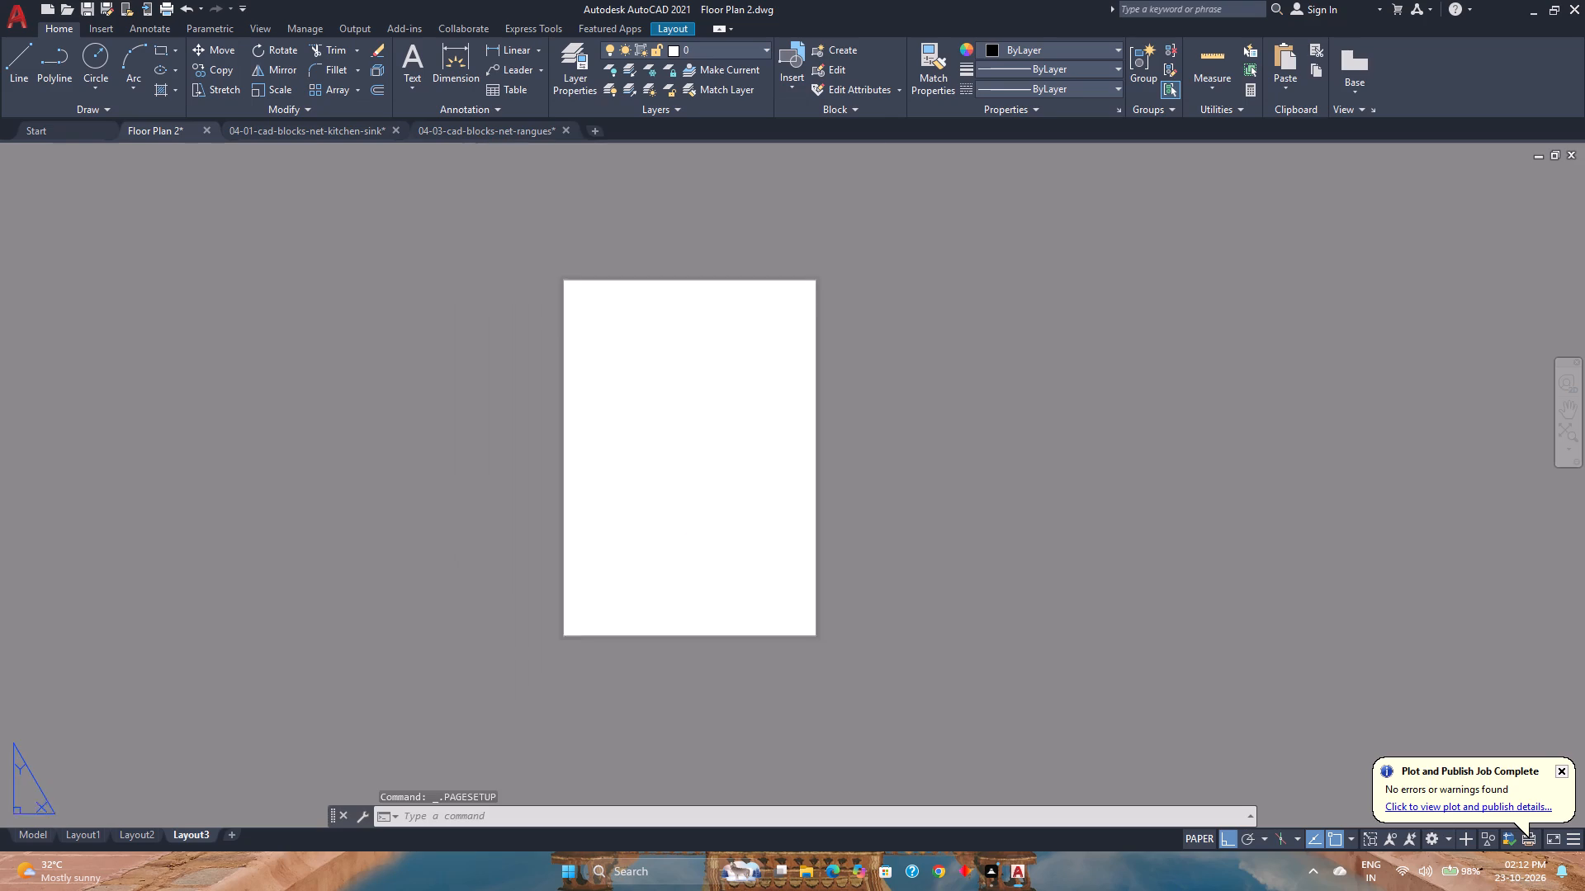
{"action": "middle_click_drag", "start_coordinate": [707, 535], "coordinate": [722, 557]}
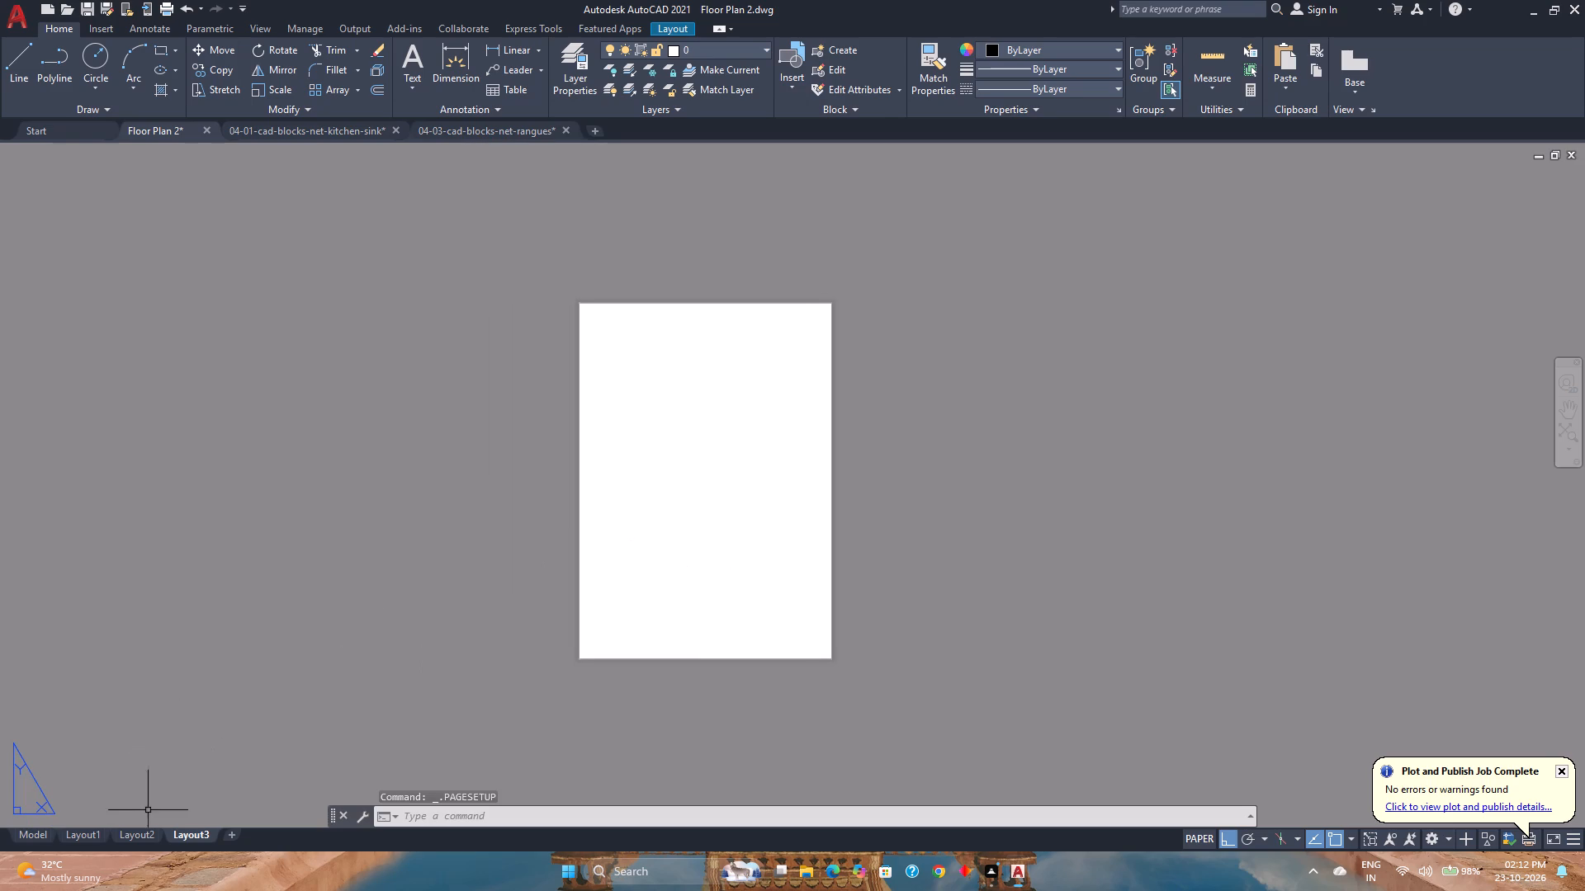
Switch back to the Layout2 sheet to view it.
{"action": "left_click", "coordinate": [134, 840]}
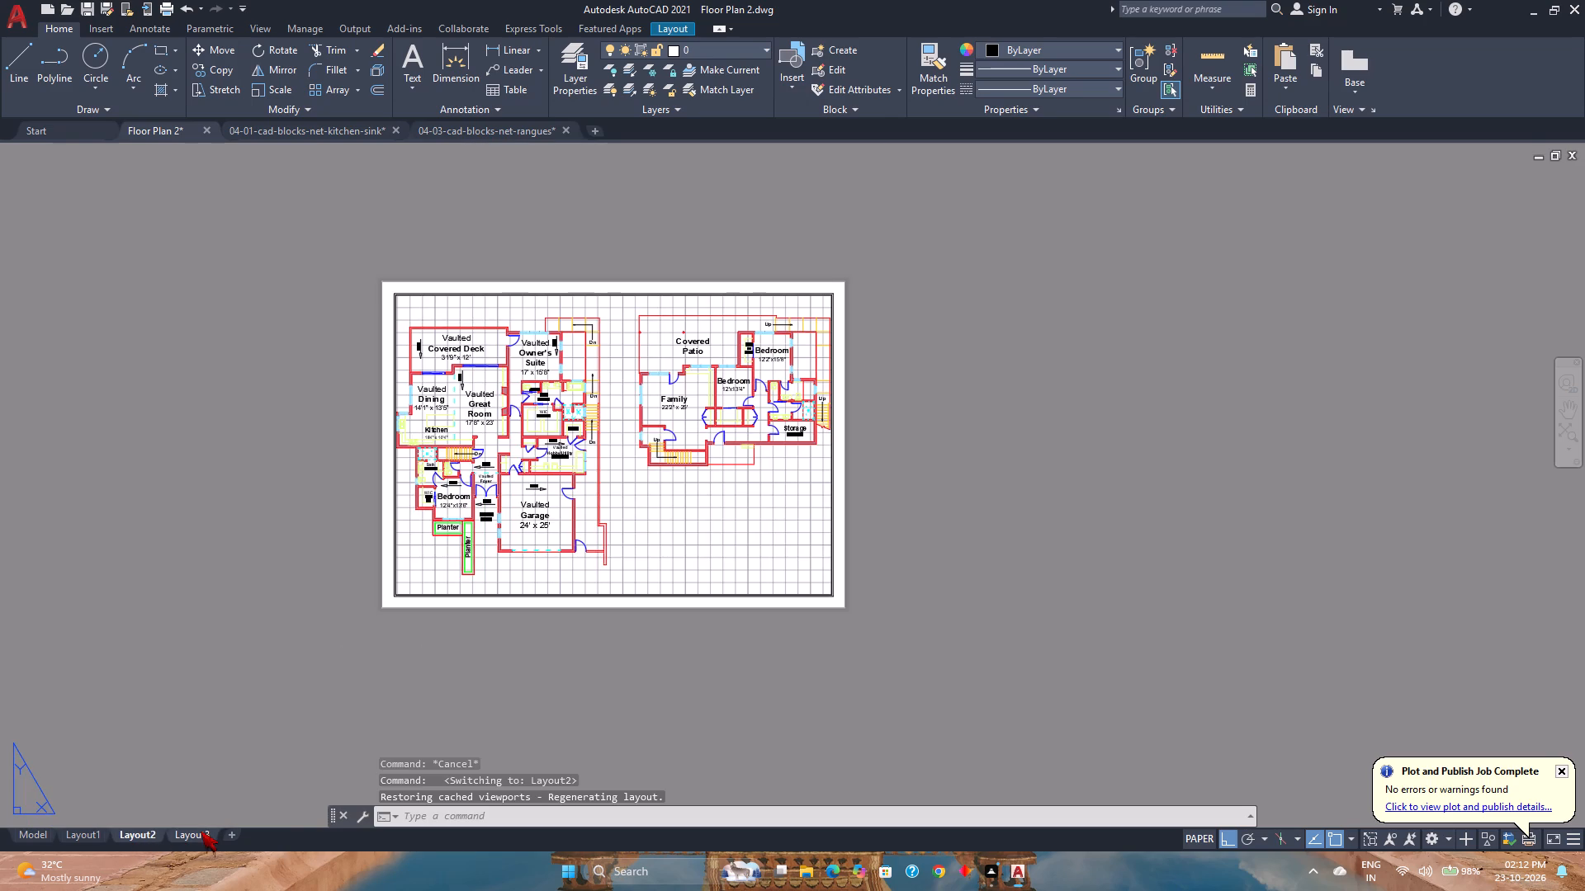
On Layout3, draw a rectangle about 17'-6" by 24'-9" from 0,0 to the sheet's upper-right corner.
{"action": "left_click", "coordinate": [202, 831]}
{"action": "scroll", "coordinate": [654, 638], "scroll_direction": "up", "scroll_amount": 1}
{"action": "middle_click_drag", "start_coordinate": [654, 638], "coordinate": [510, 701]}
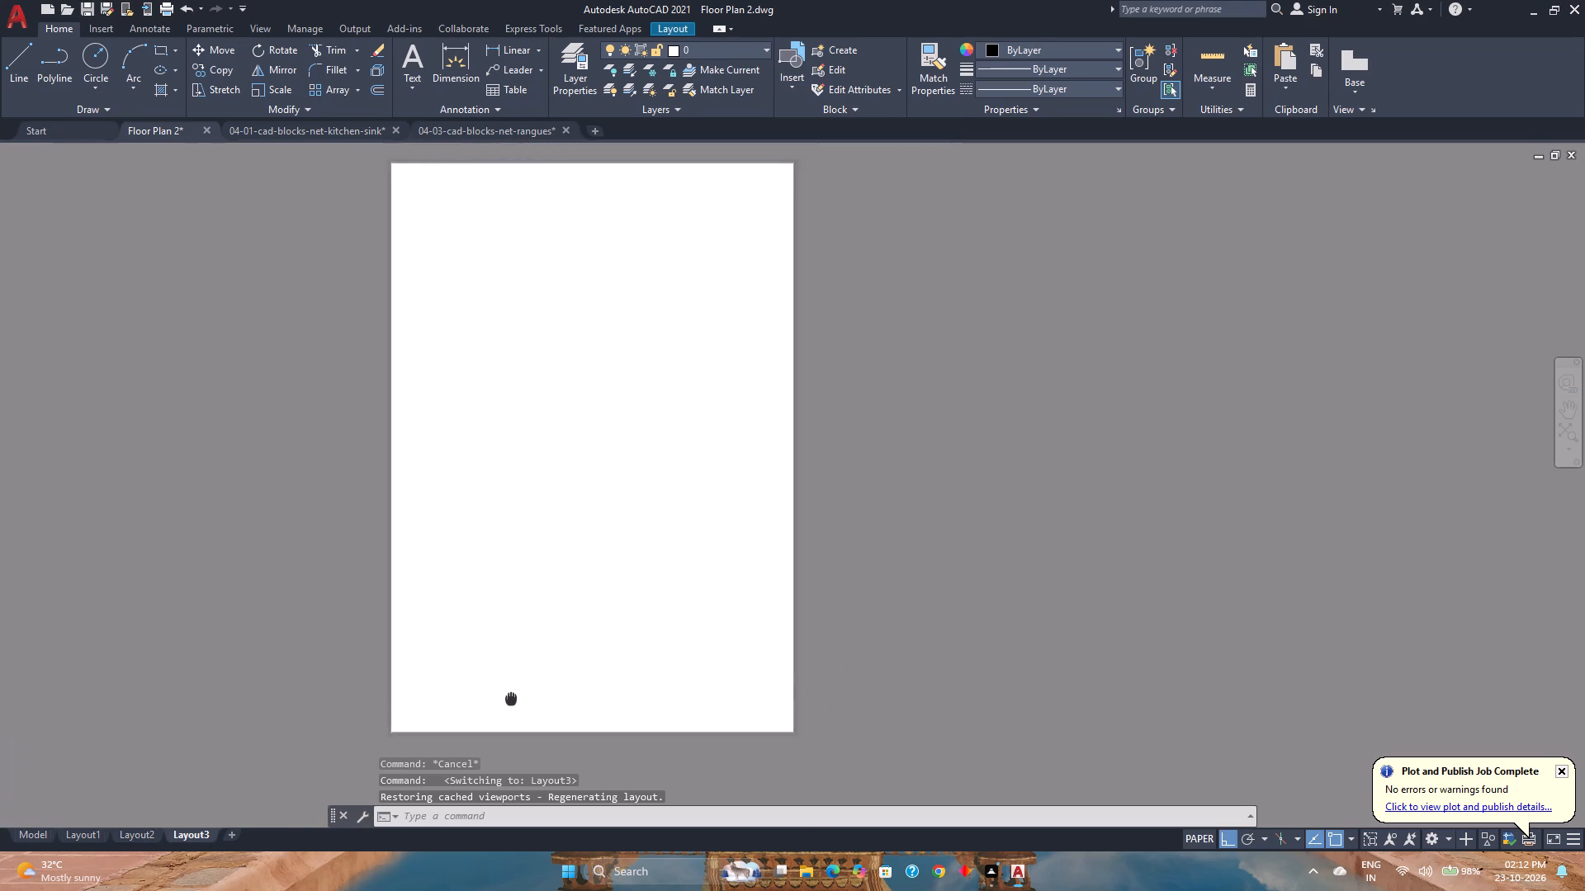
{"action": "middle_click_drag", "start_coordinate": [510, 701], "coordinate": [509, 727]}
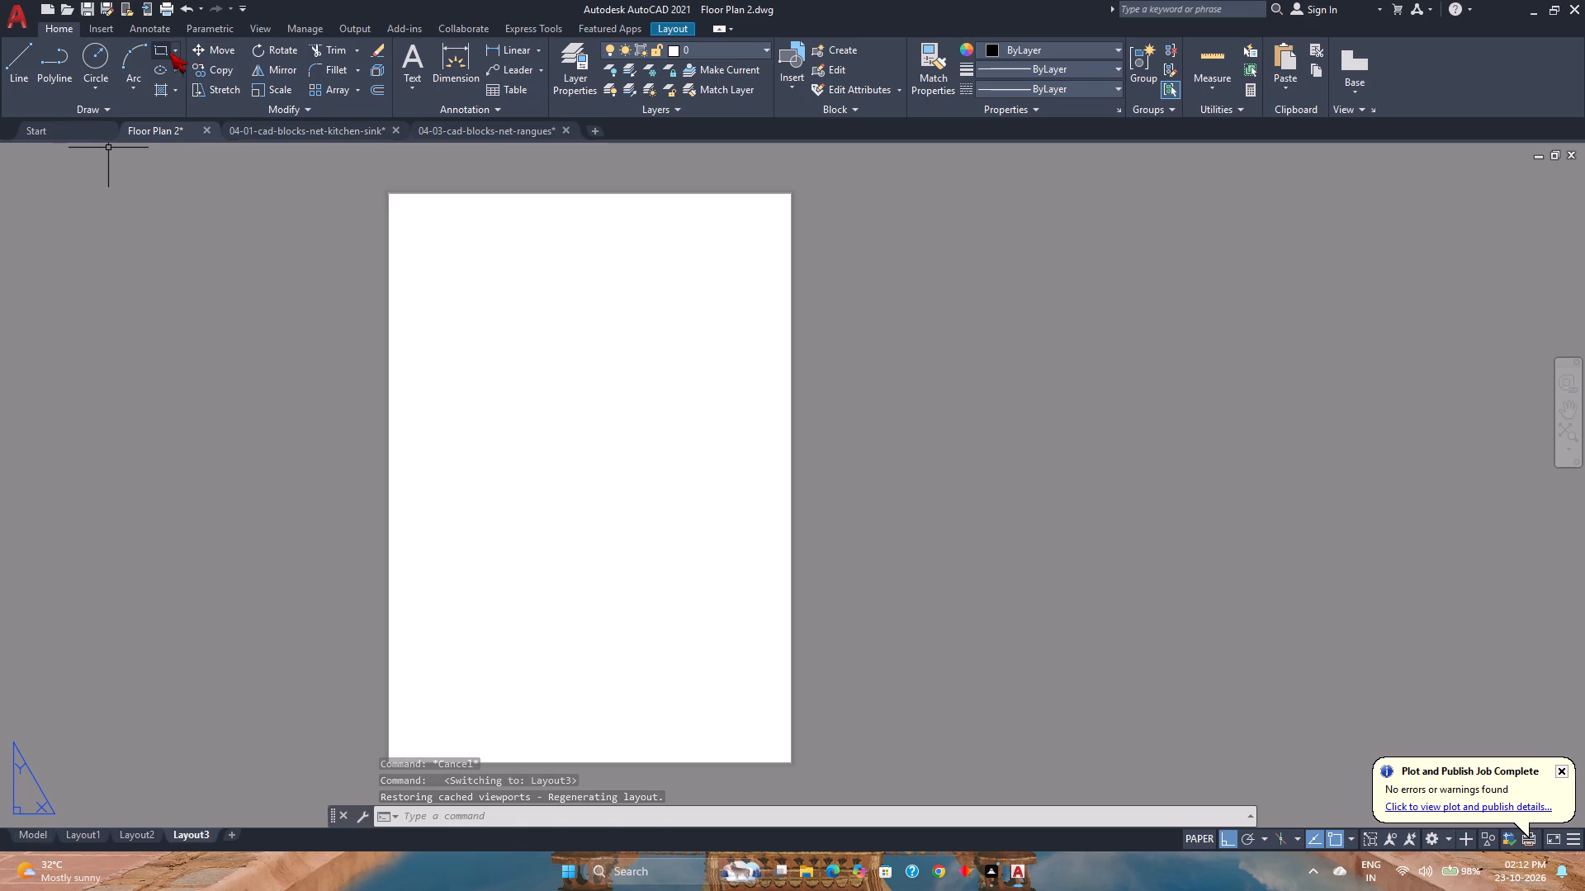
{"action": "left_click", "coordinate": [163, 51]}
{"action": "type", "text": "0,0"}
{"action": "key", "text": "Return"}
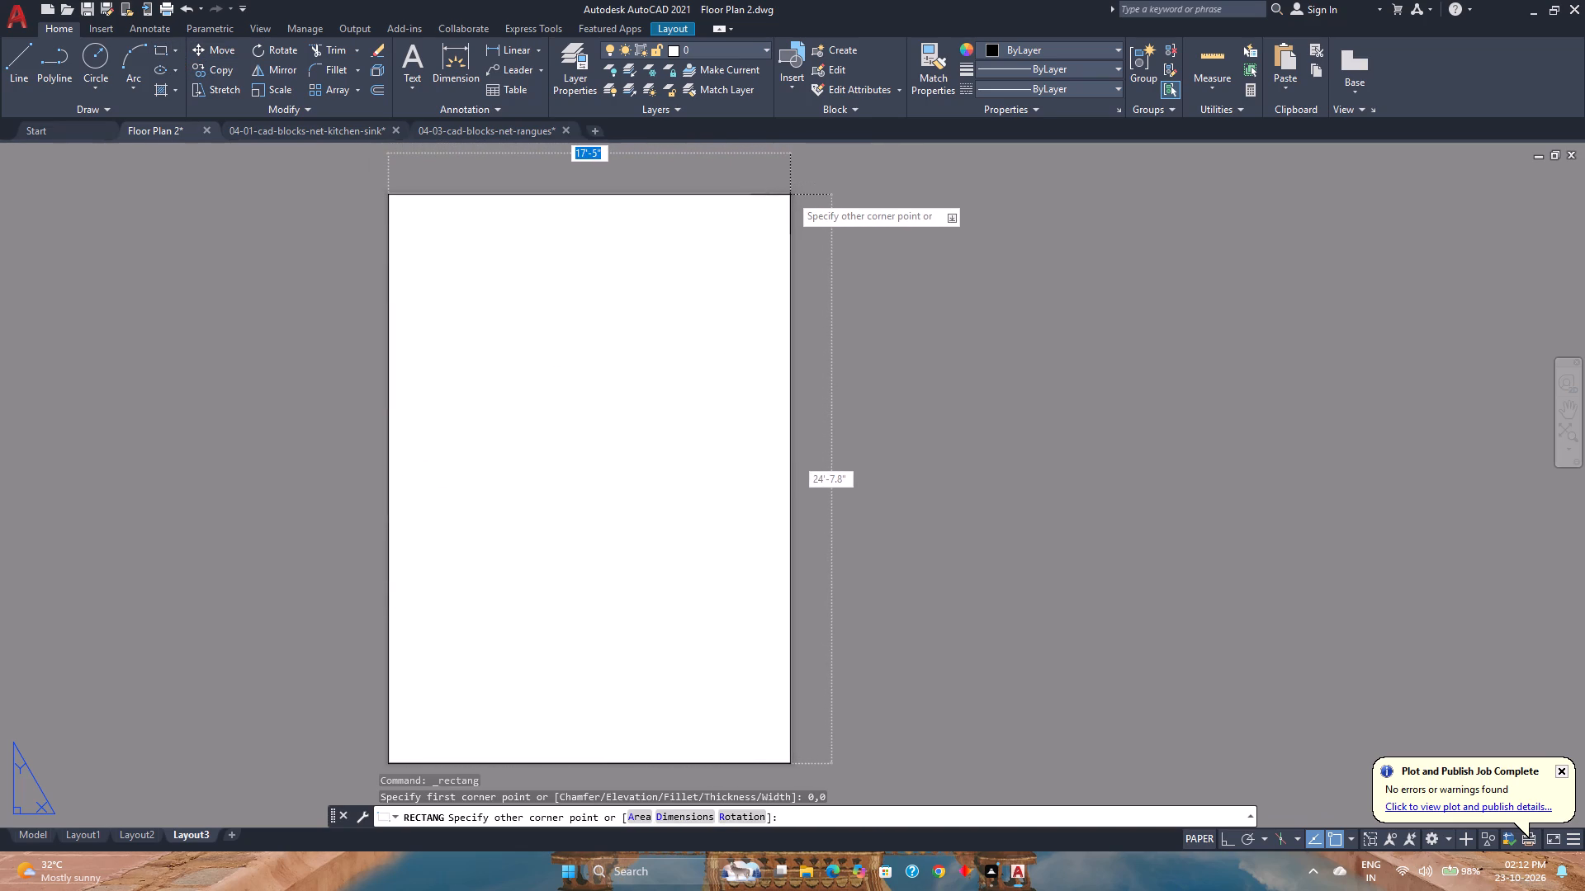
{"action": "scroll", "coordinate": [790, 195], "scroll_direction": "up", "scroll_amount": 4}
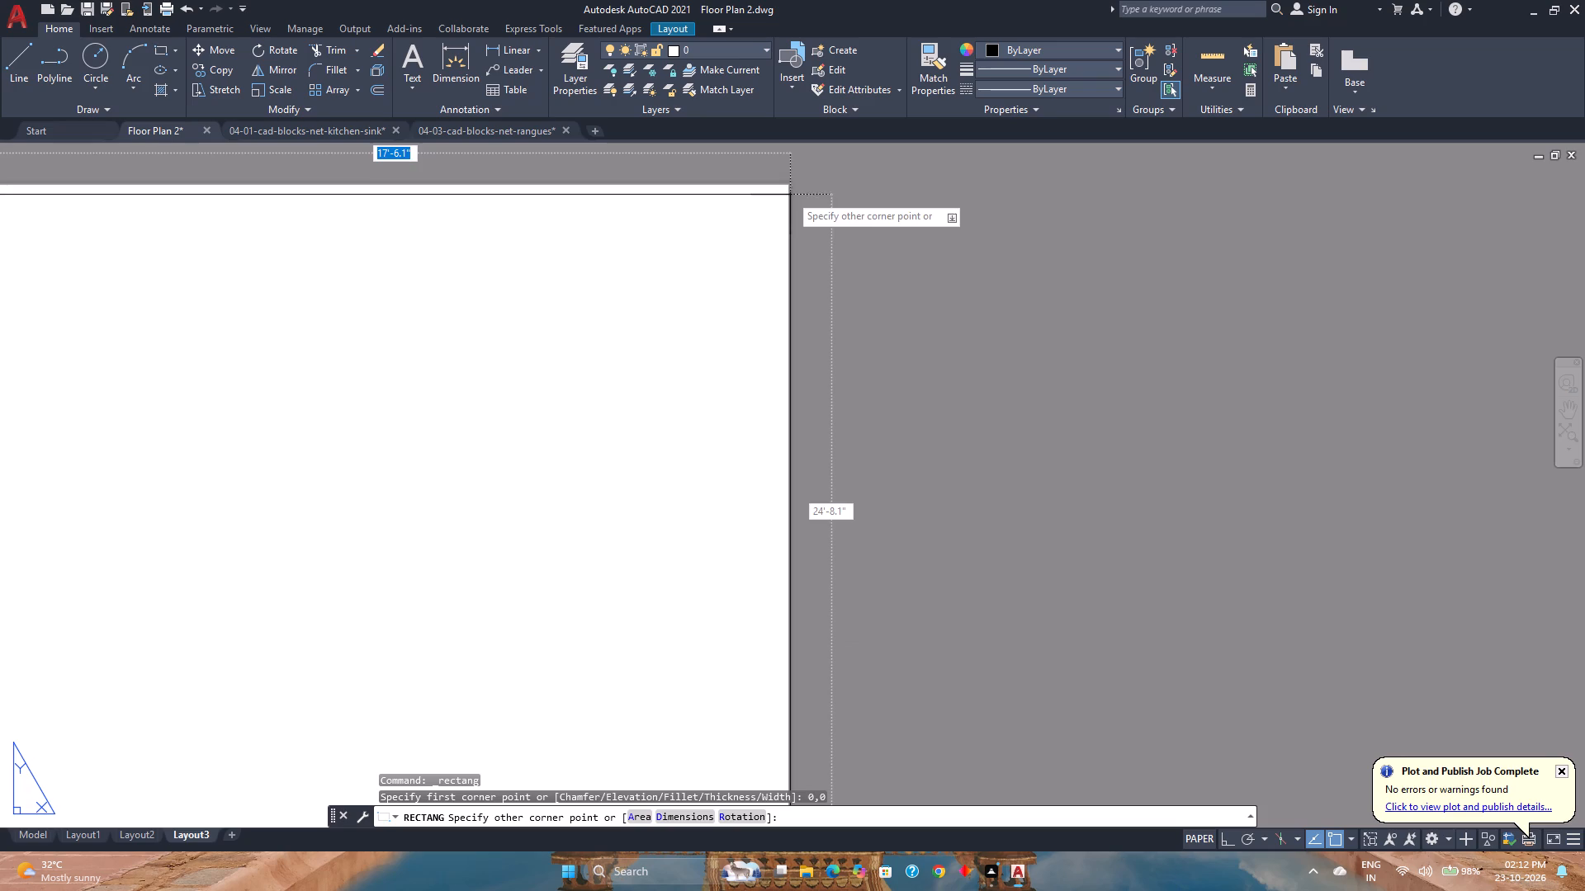
{"action": "scroll", "coordinate": [790, 194], "scroll_direction": "up", "scroll_amount": 1}
{"action": "middle_click_drag", "start_coordinate": [790, 194], "coordinate": [819, 345]}
{"action": "scroll", "coordinate": [811, 333], "scroll_direction": "up", "scroll_amount": 4}
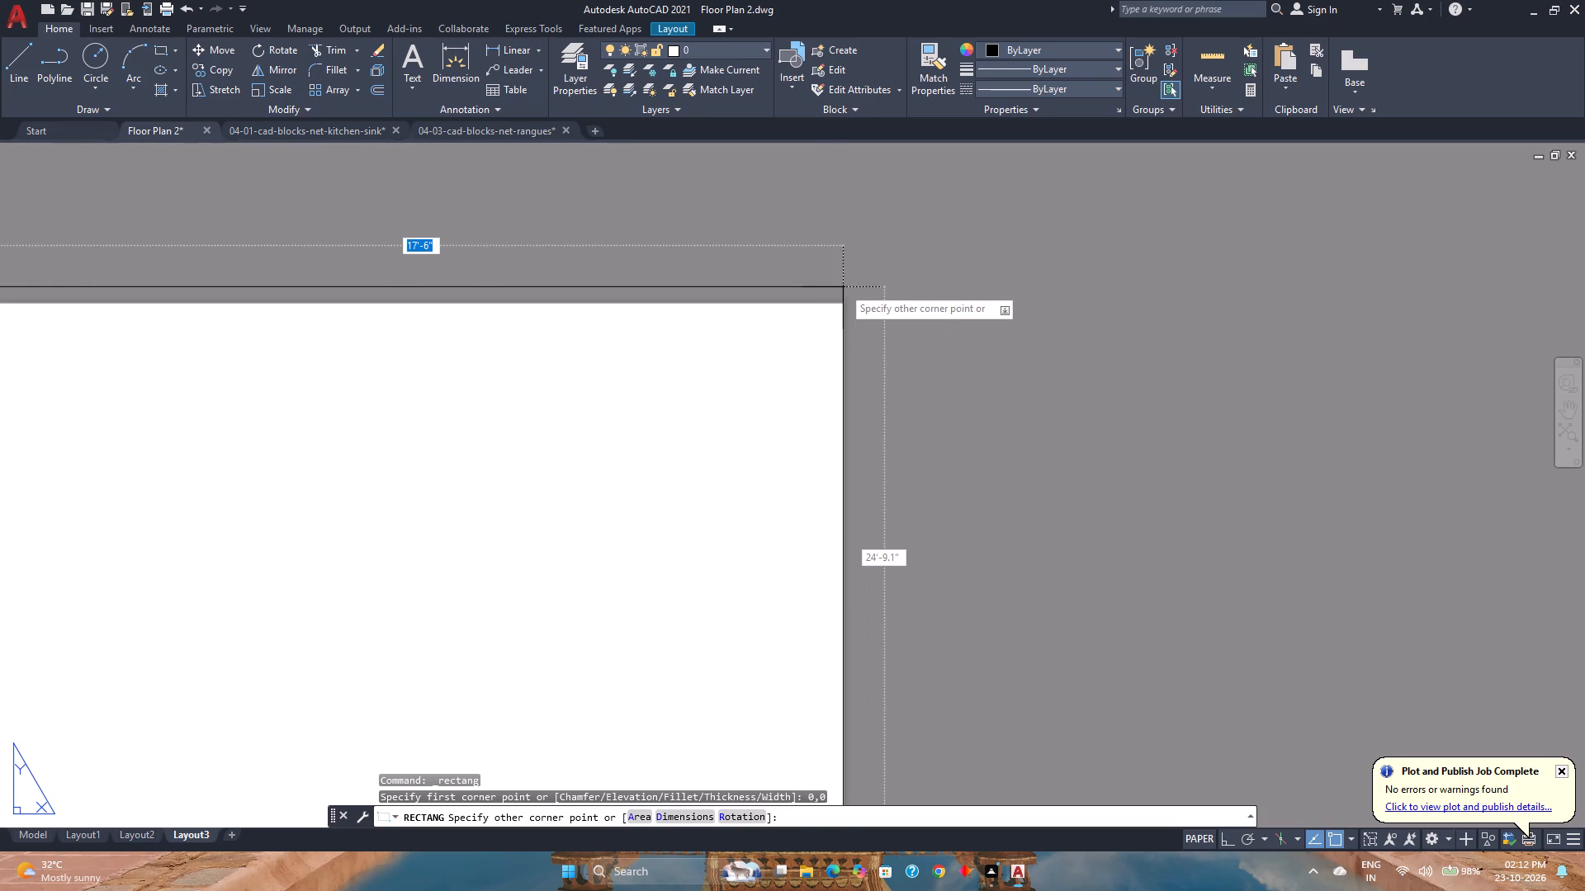
{"action": "scroll", "coordinate": [840, 297], "scroll_direction": "up", "scroll_amount": 4}
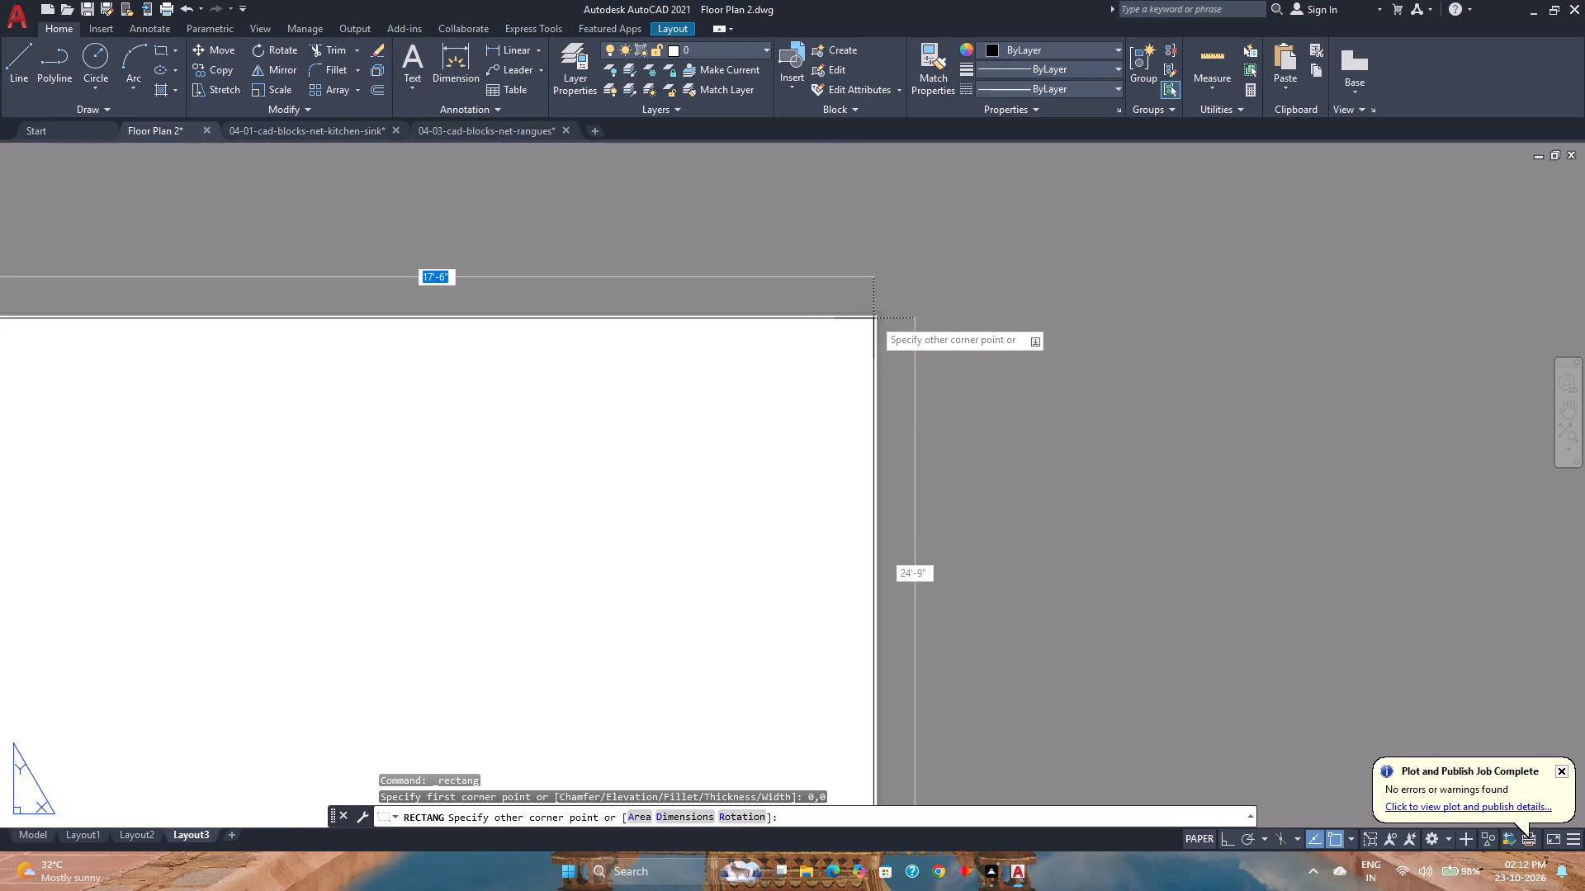
{"action": "scroll", "coordinate": [876, 318], "scroll_direction": "up", "scroll_amount": 7}
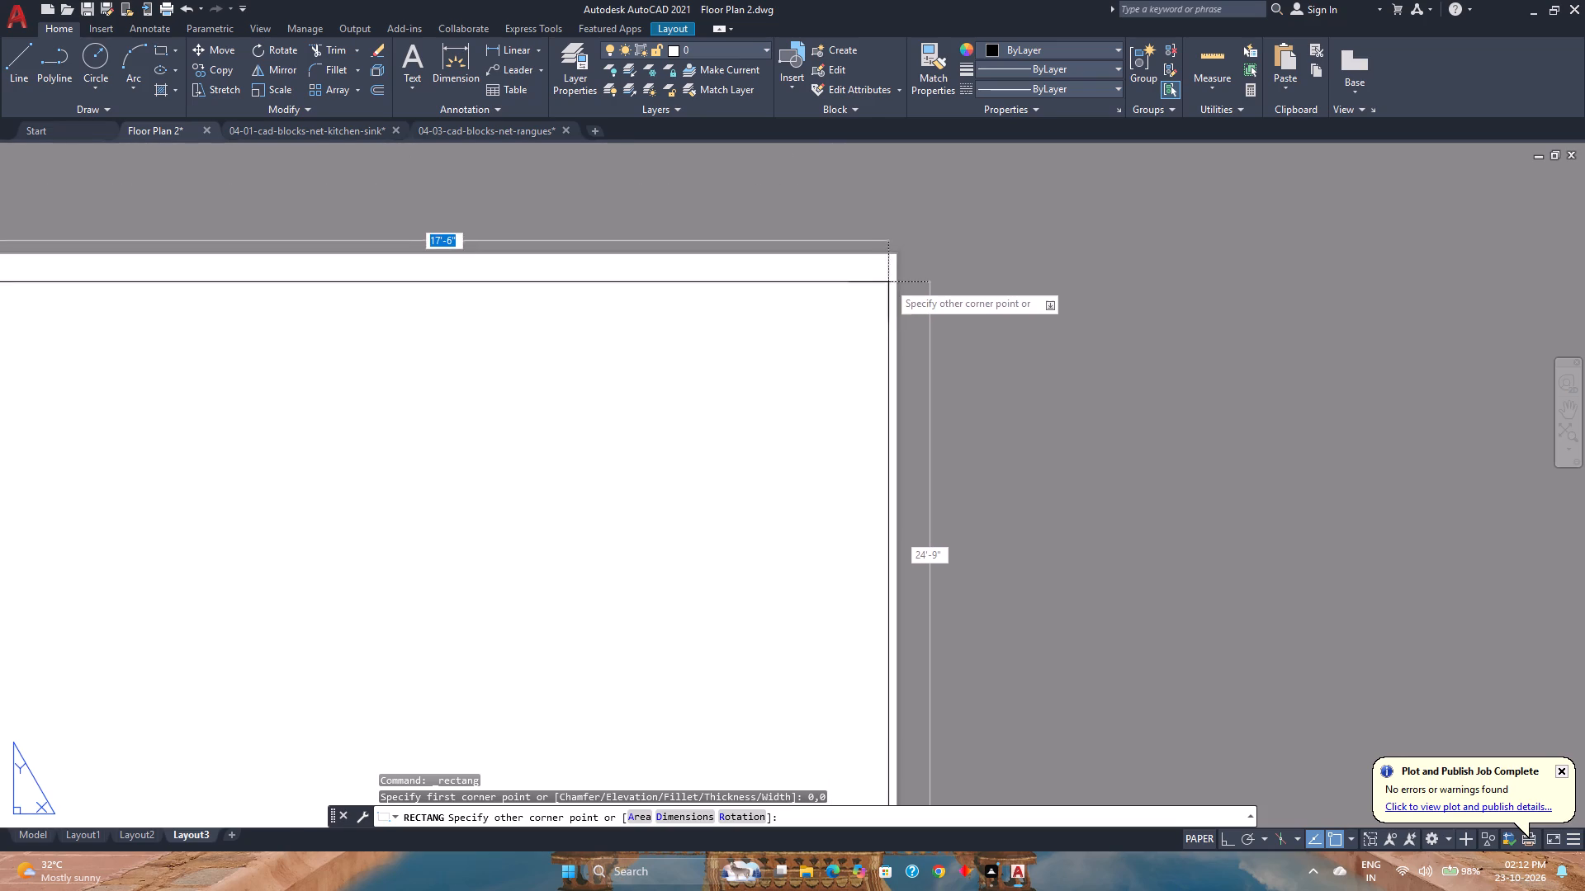
{"action": "scroll", "coordinate": [894, 237], "scroll_direction": "up", "scroll_amount": 6}
{"action": "scroll", "coordinate": [913, 324], "scroll_direction": "up", "scroll_amount": 6}
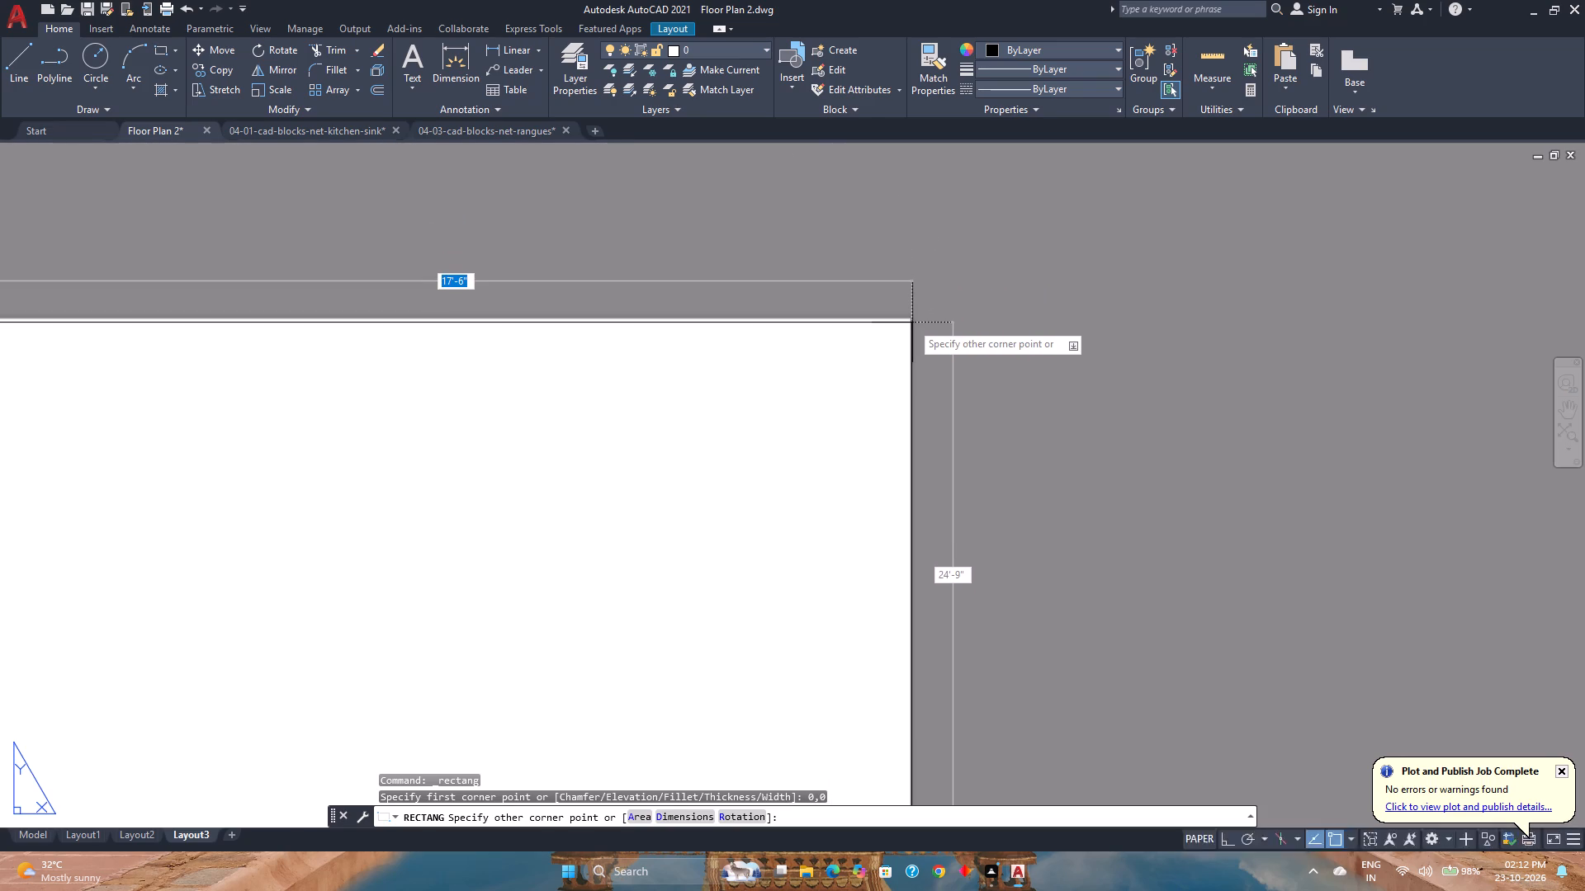
{"action": "scroll", "coordinate": [911, 323], "scroll_direction": "up", "scroll_amount": 7}
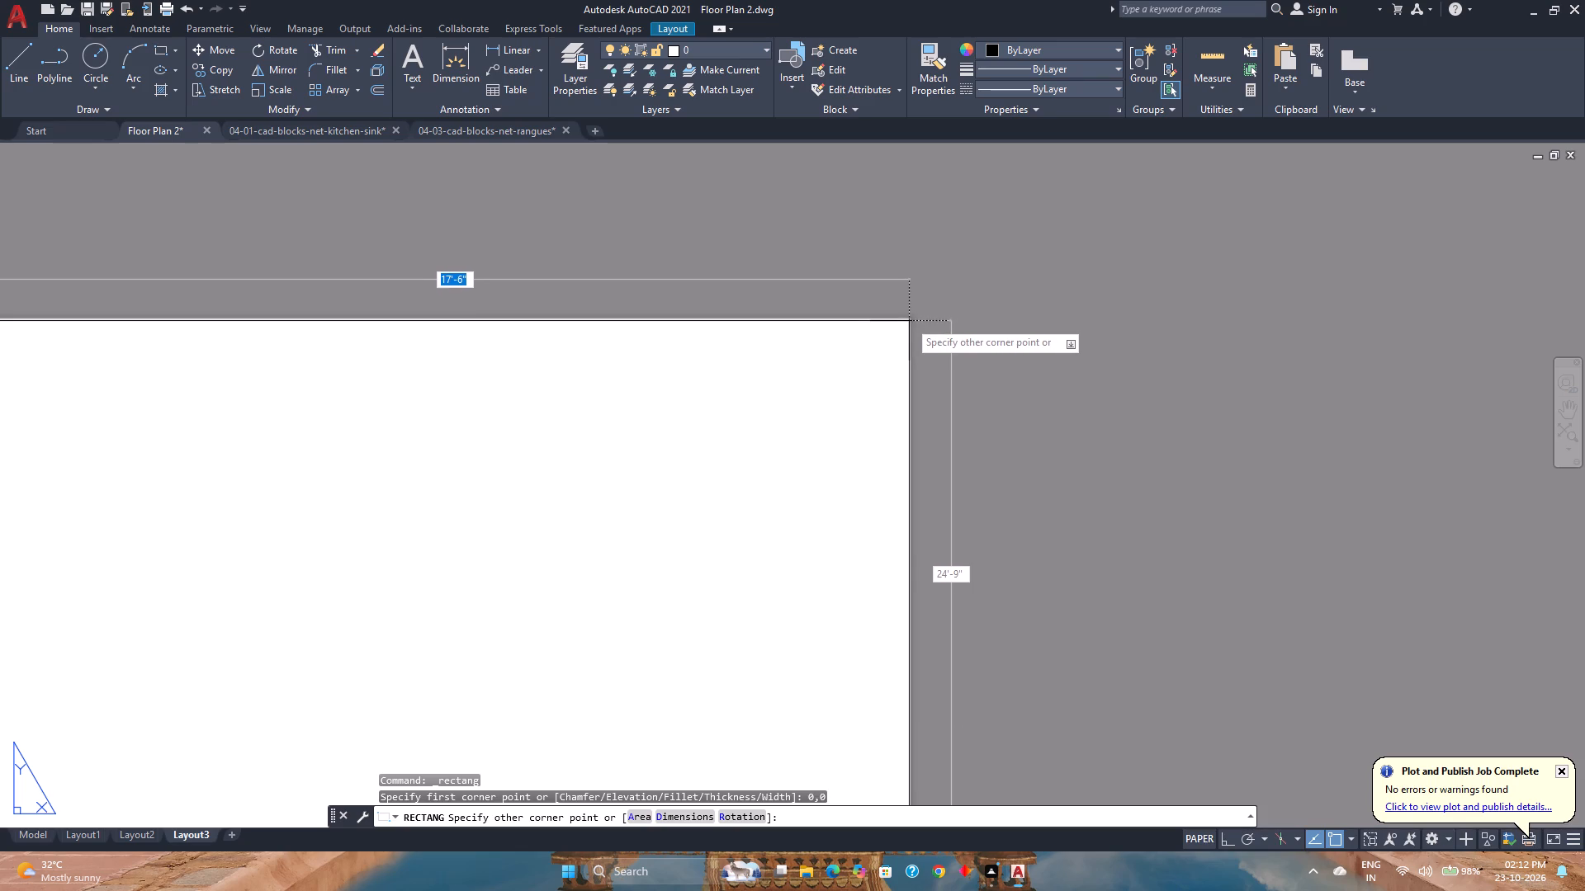
{"action": "left_click", "coordinate": [909, 320]}
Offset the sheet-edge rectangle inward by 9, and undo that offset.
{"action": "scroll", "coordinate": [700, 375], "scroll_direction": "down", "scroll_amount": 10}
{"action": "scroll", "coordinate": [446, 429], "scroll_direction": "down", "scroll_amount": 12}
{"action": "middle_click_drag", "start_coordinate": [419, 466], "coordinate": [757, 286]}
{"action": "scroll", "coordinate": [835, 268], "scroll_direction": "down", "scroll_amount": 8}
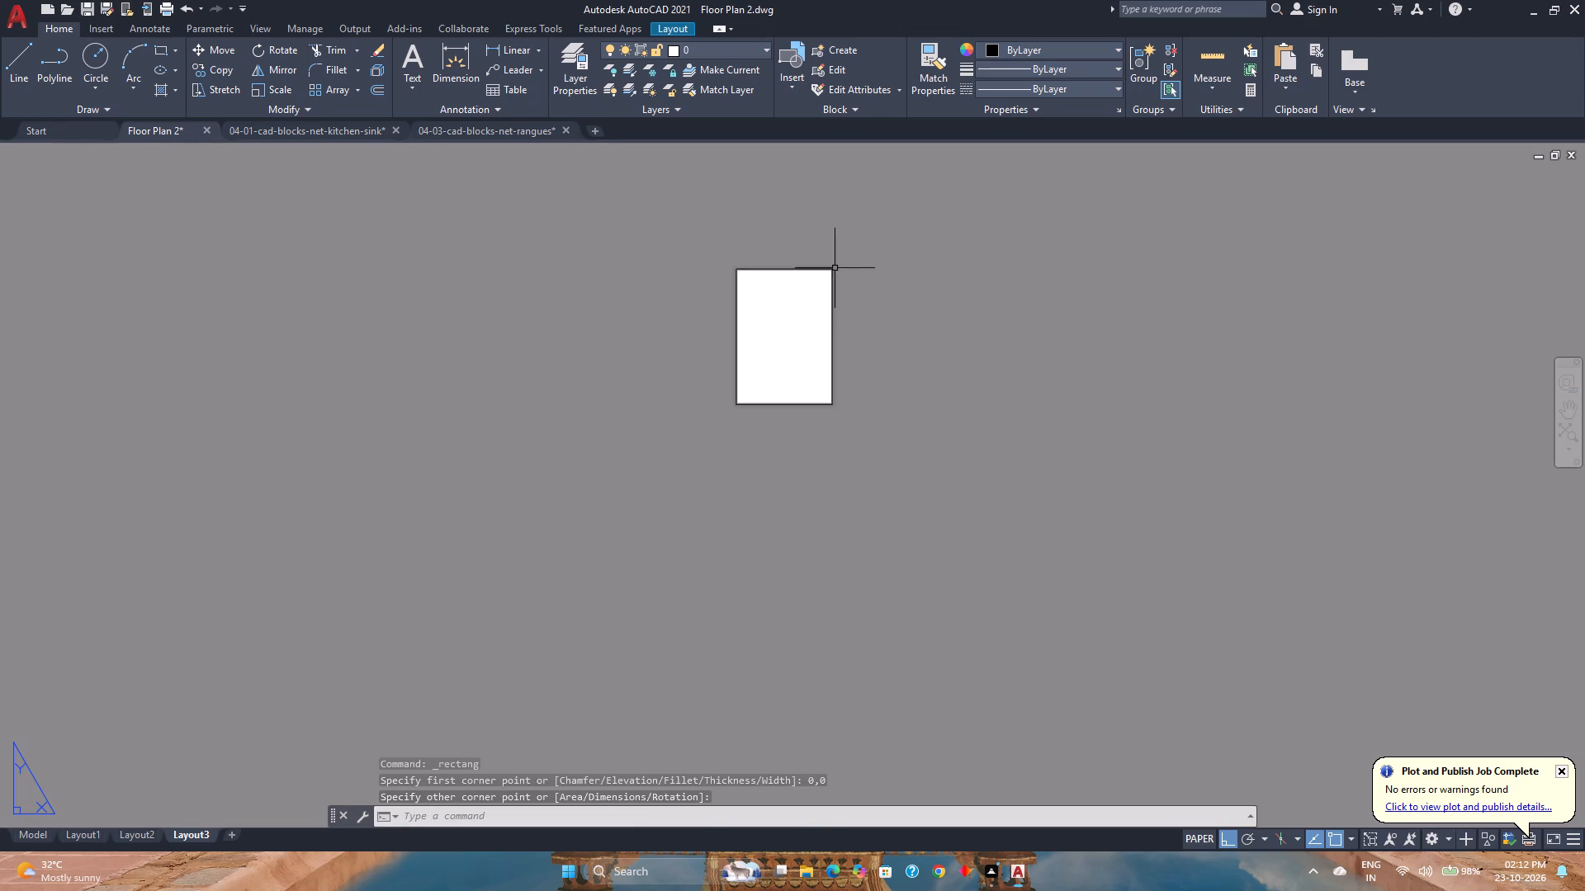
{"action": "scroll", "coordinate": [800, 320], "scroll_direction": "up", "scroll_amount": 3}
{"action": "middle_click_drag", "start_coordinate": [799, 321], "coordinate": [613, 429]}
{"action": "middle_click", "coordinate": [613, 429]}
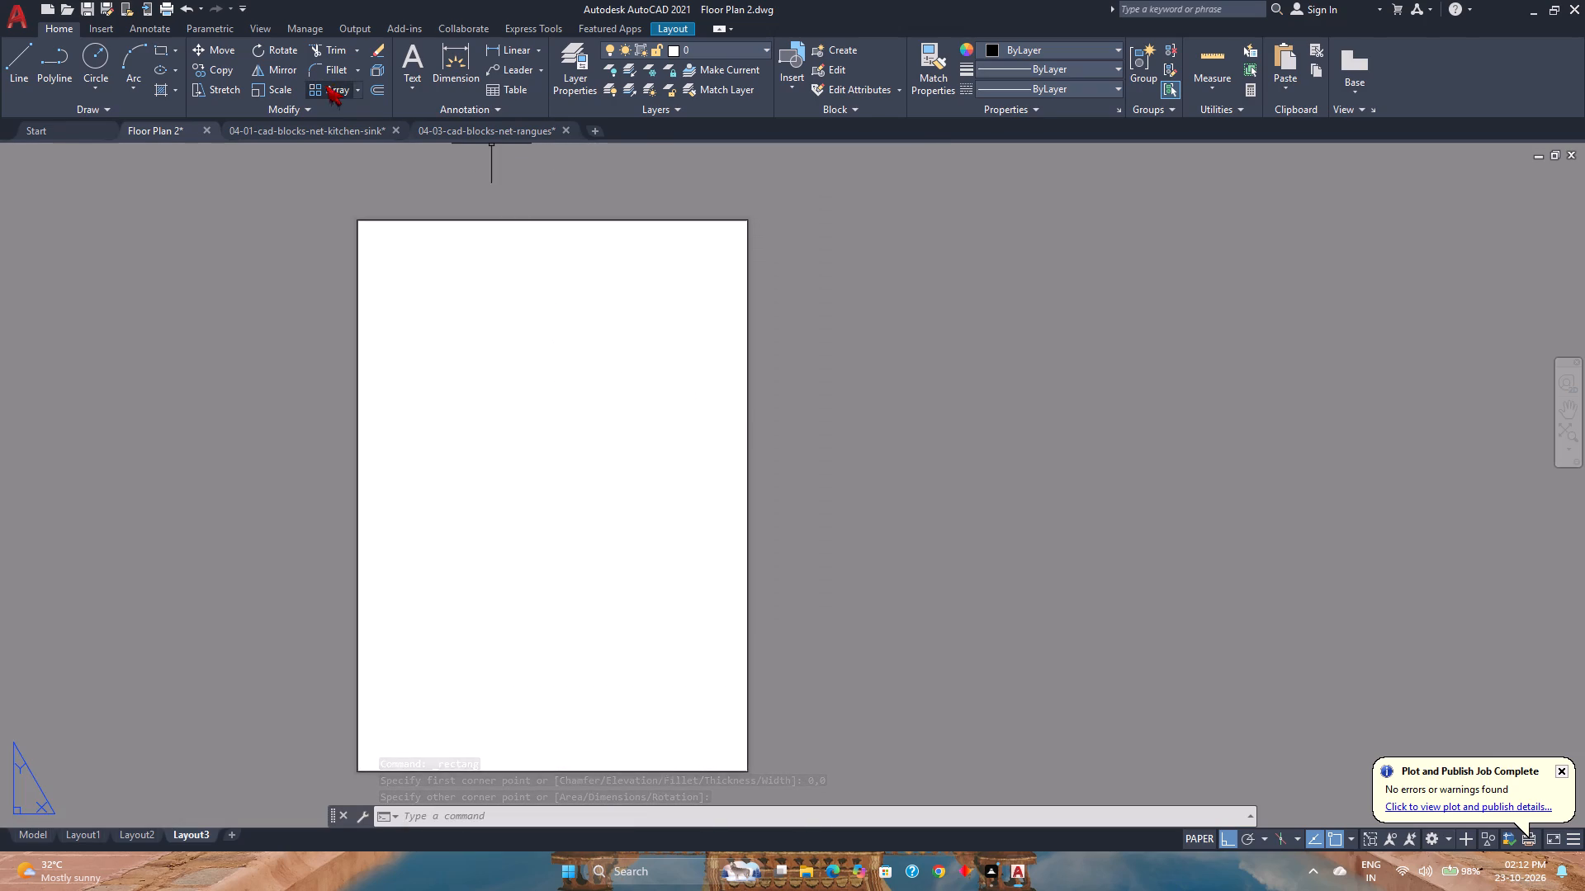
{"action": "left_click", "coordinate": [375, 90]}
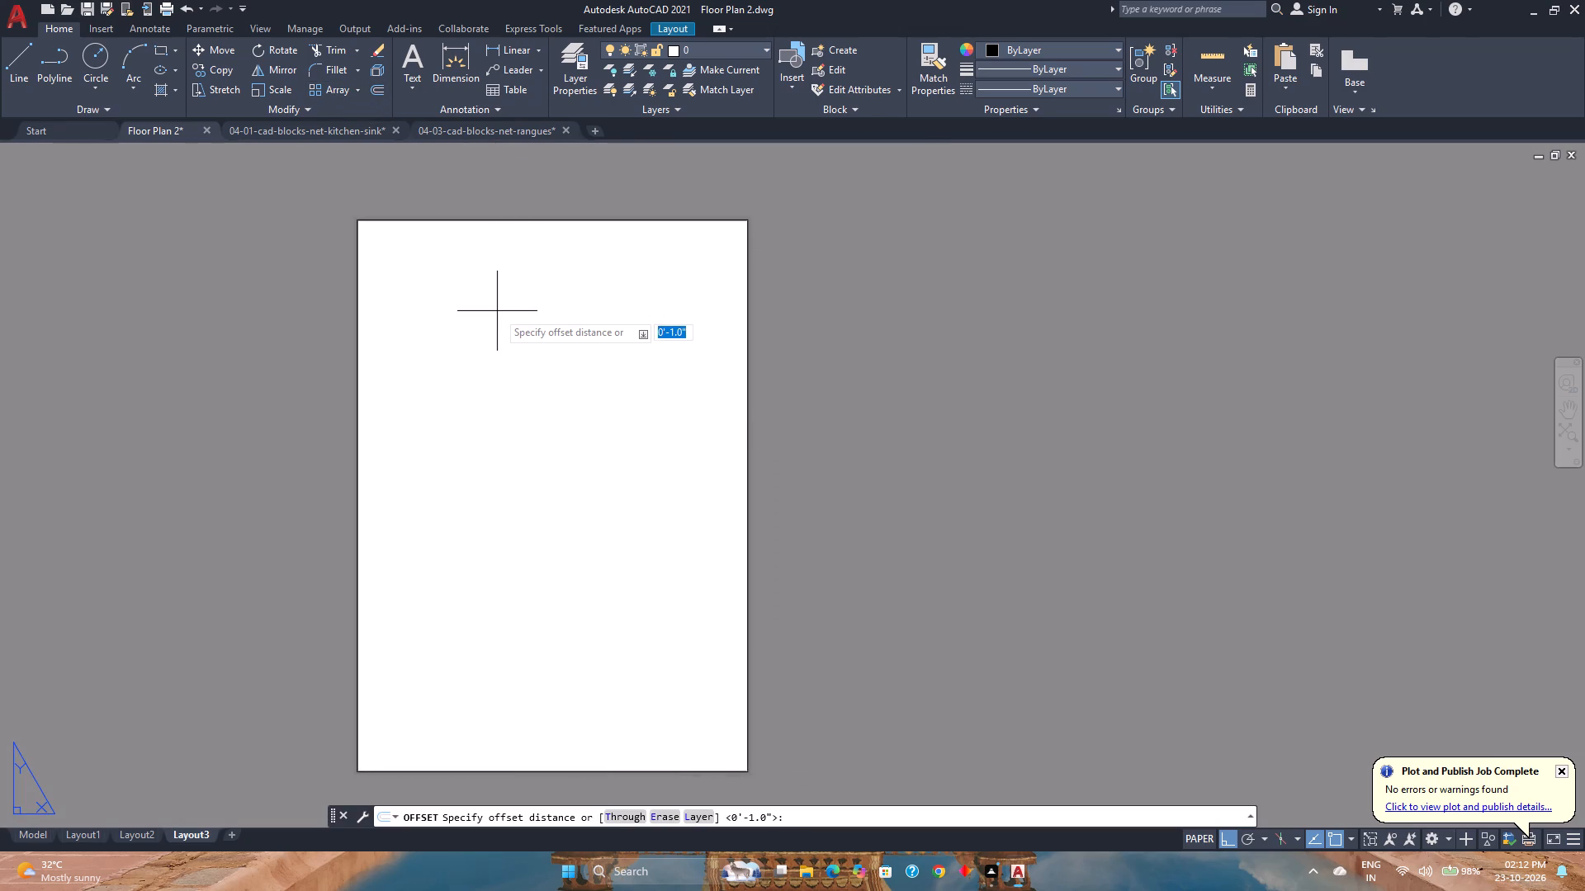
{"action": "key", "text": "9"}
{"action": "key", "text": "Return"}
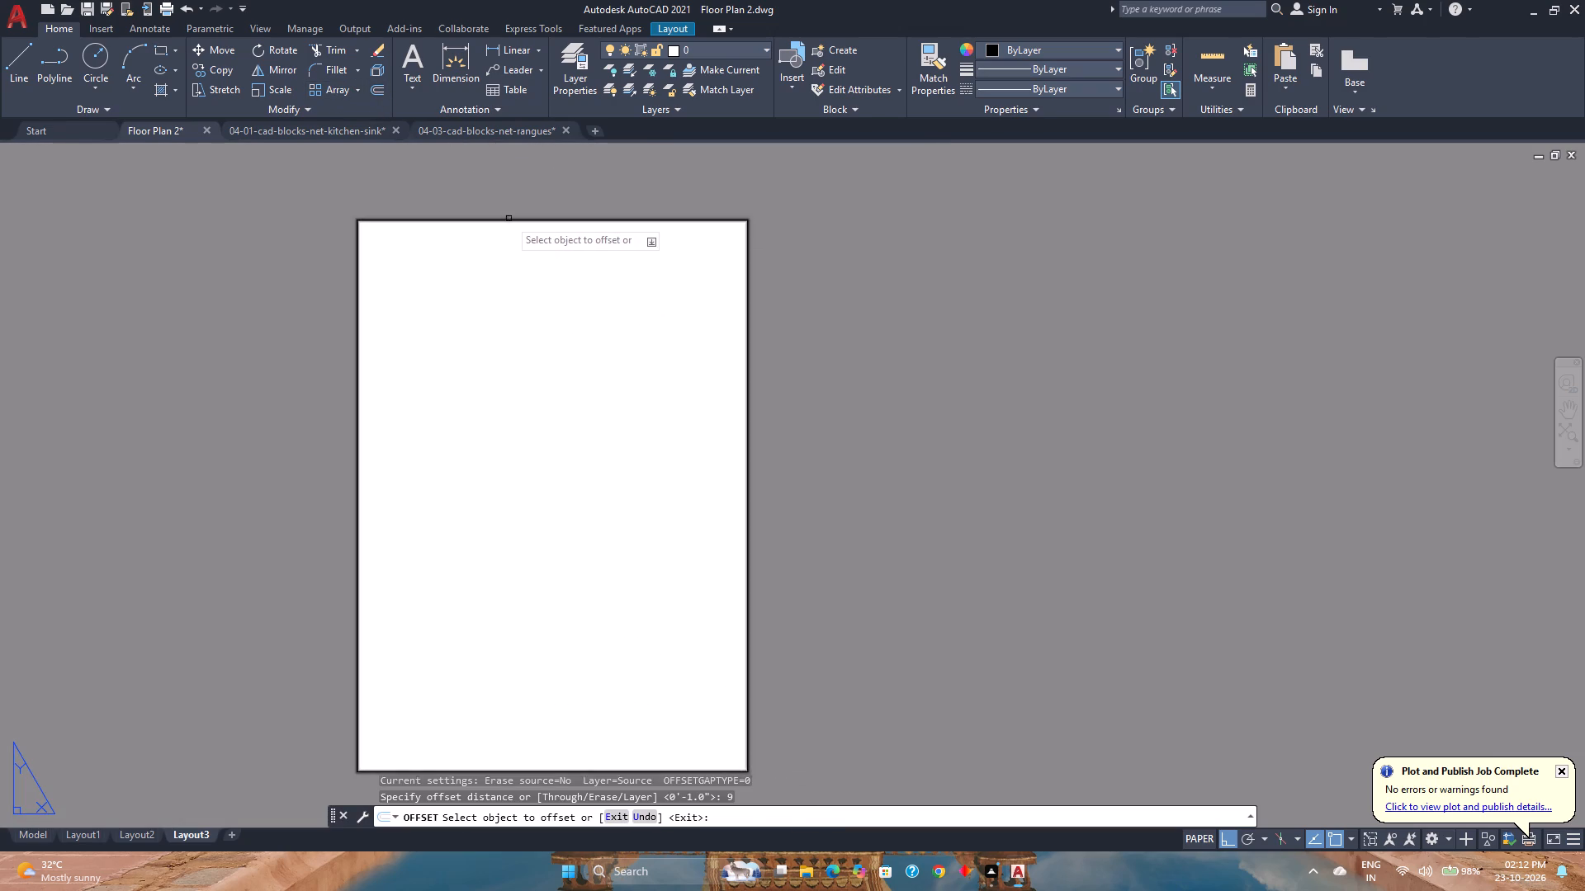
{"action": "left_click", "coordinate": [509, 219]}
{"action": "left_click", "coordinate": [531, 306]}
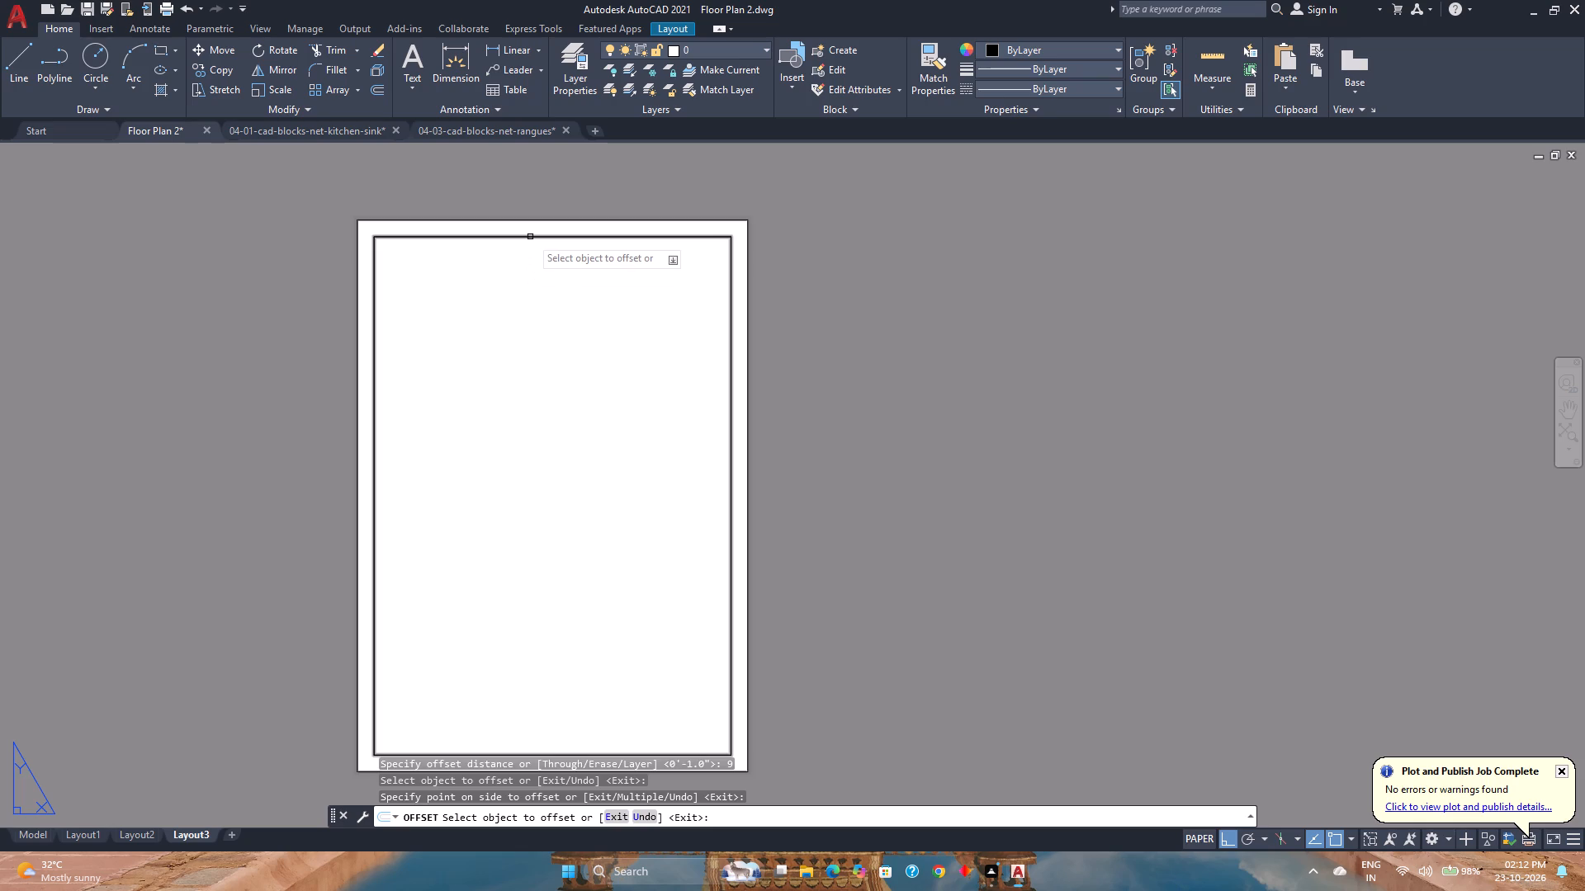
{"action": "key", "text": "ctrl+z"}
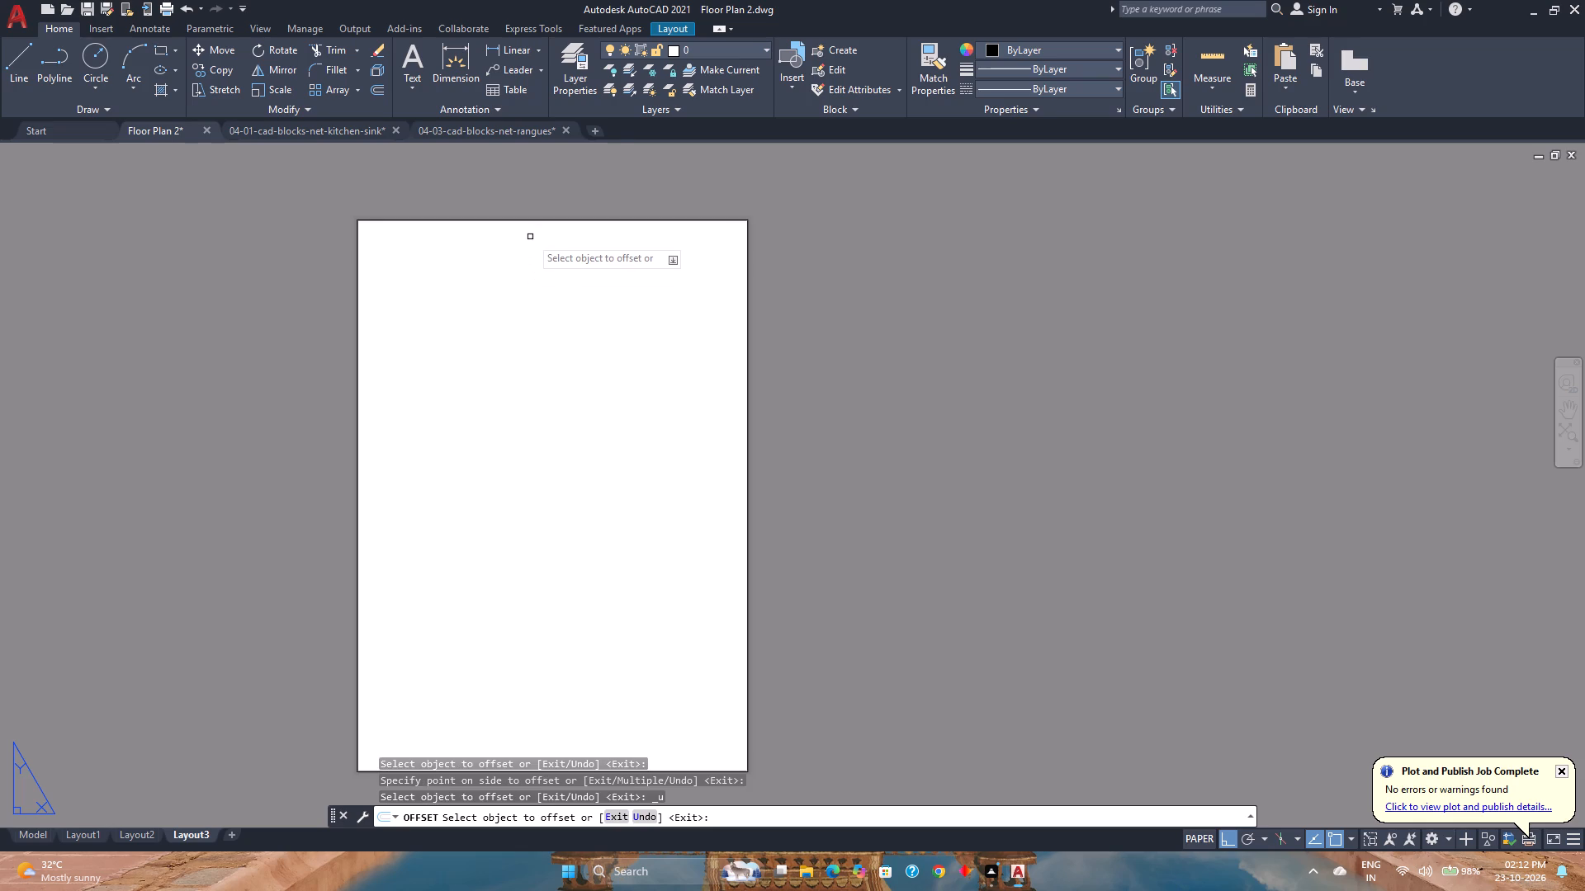
Offset the sheet-edge rectangle inward by 8 and the resulting rectangle inward by 1 to form a double border.
{"action": "left_click", "coordinate": [542, 220]}
{"action": "key", "text": "8"}
{"action": "key", "text": "Return"}
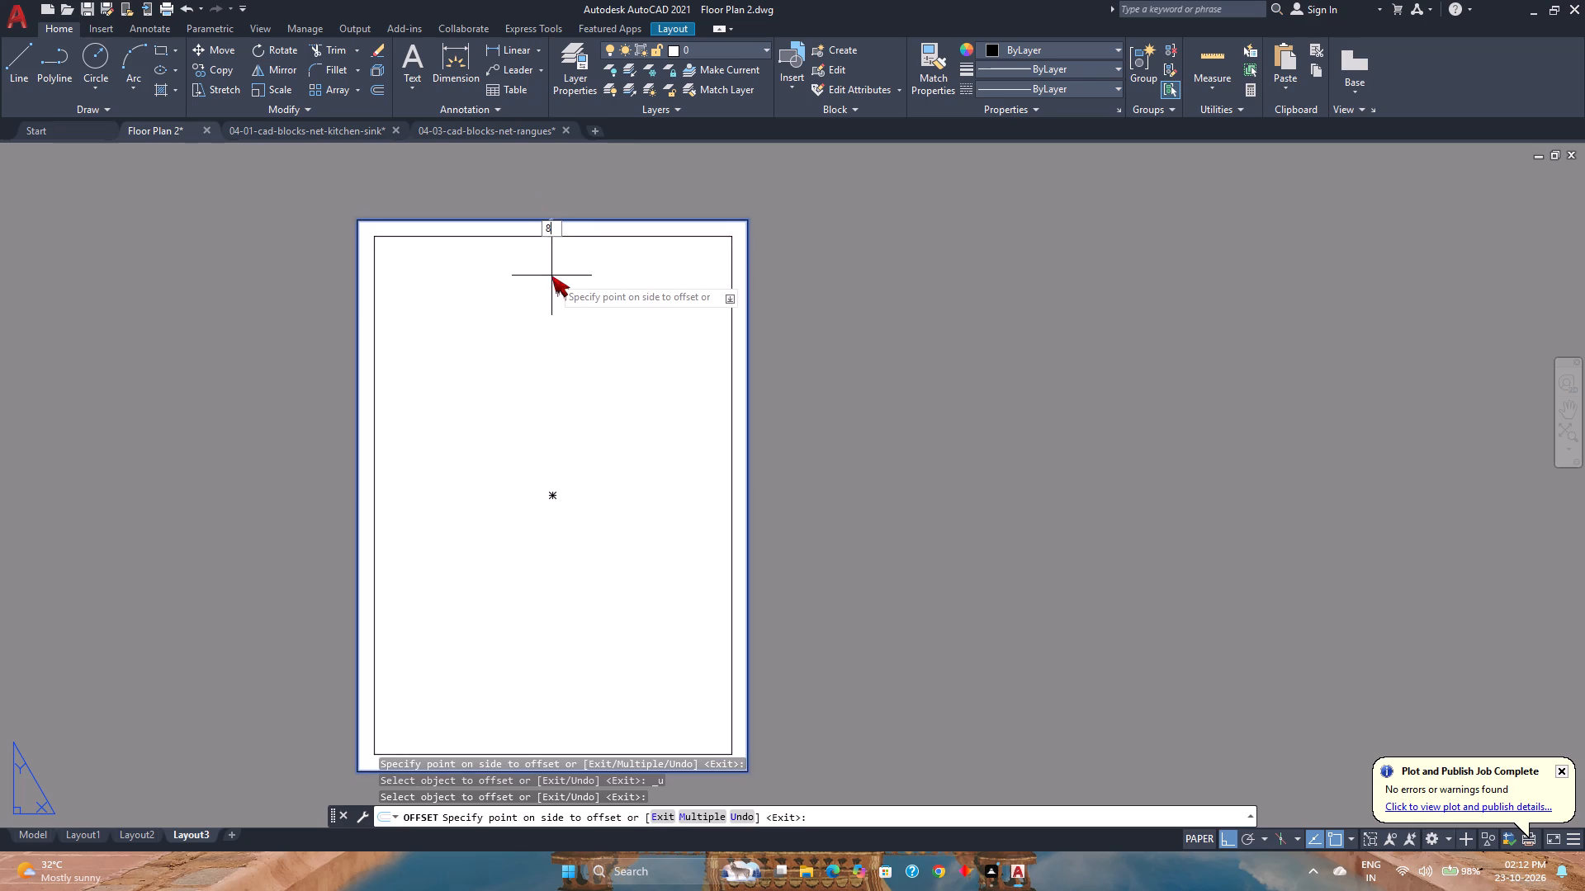
{"action": "left_click", "coordinate": [539, 236]}
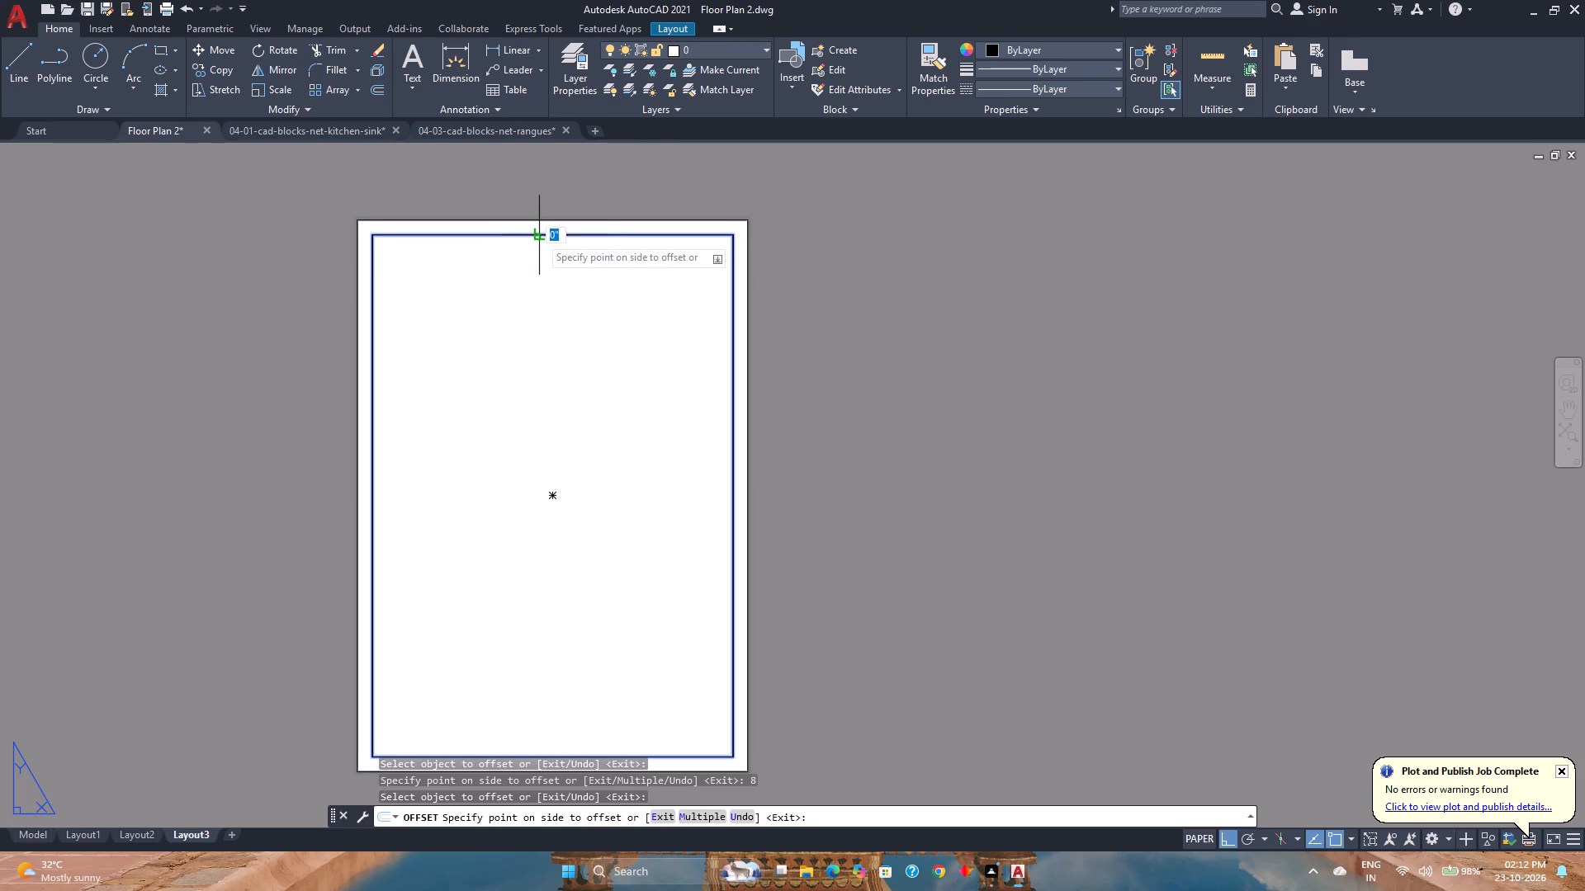
{"action": "key", "text": "1"}
{"action": "key", "text": "Return"}
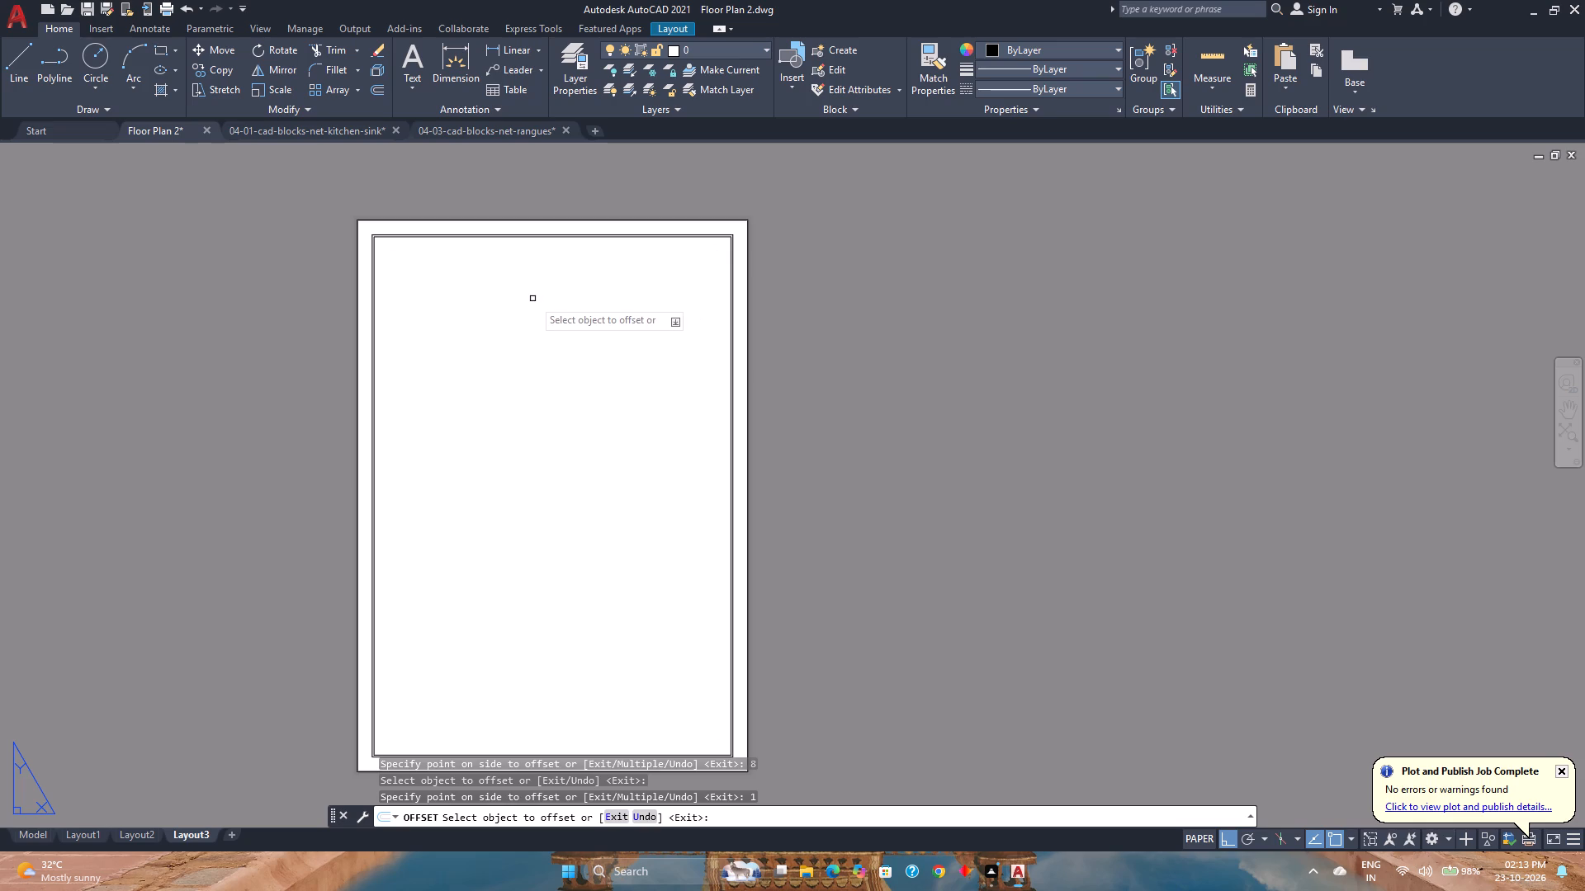
{"action": "key", "text": "Escape"}
Delete the outermost rectangle along Layout3's sheet edge.
{"action": "left_click", "coordinate": [426, 219]}
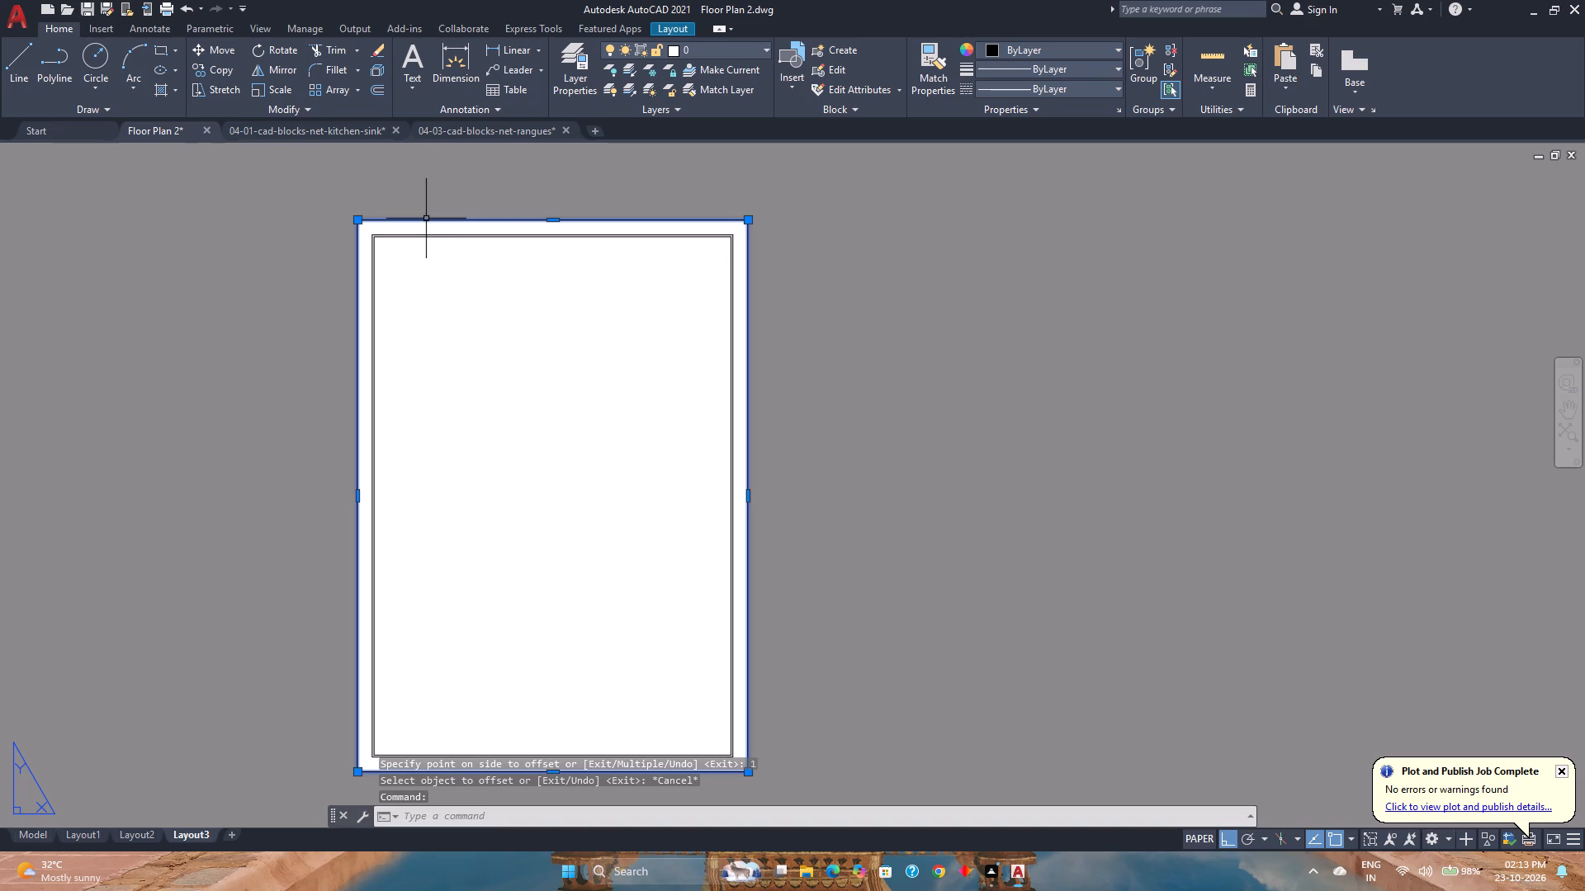
{"action": "key", "text": "Delete"}
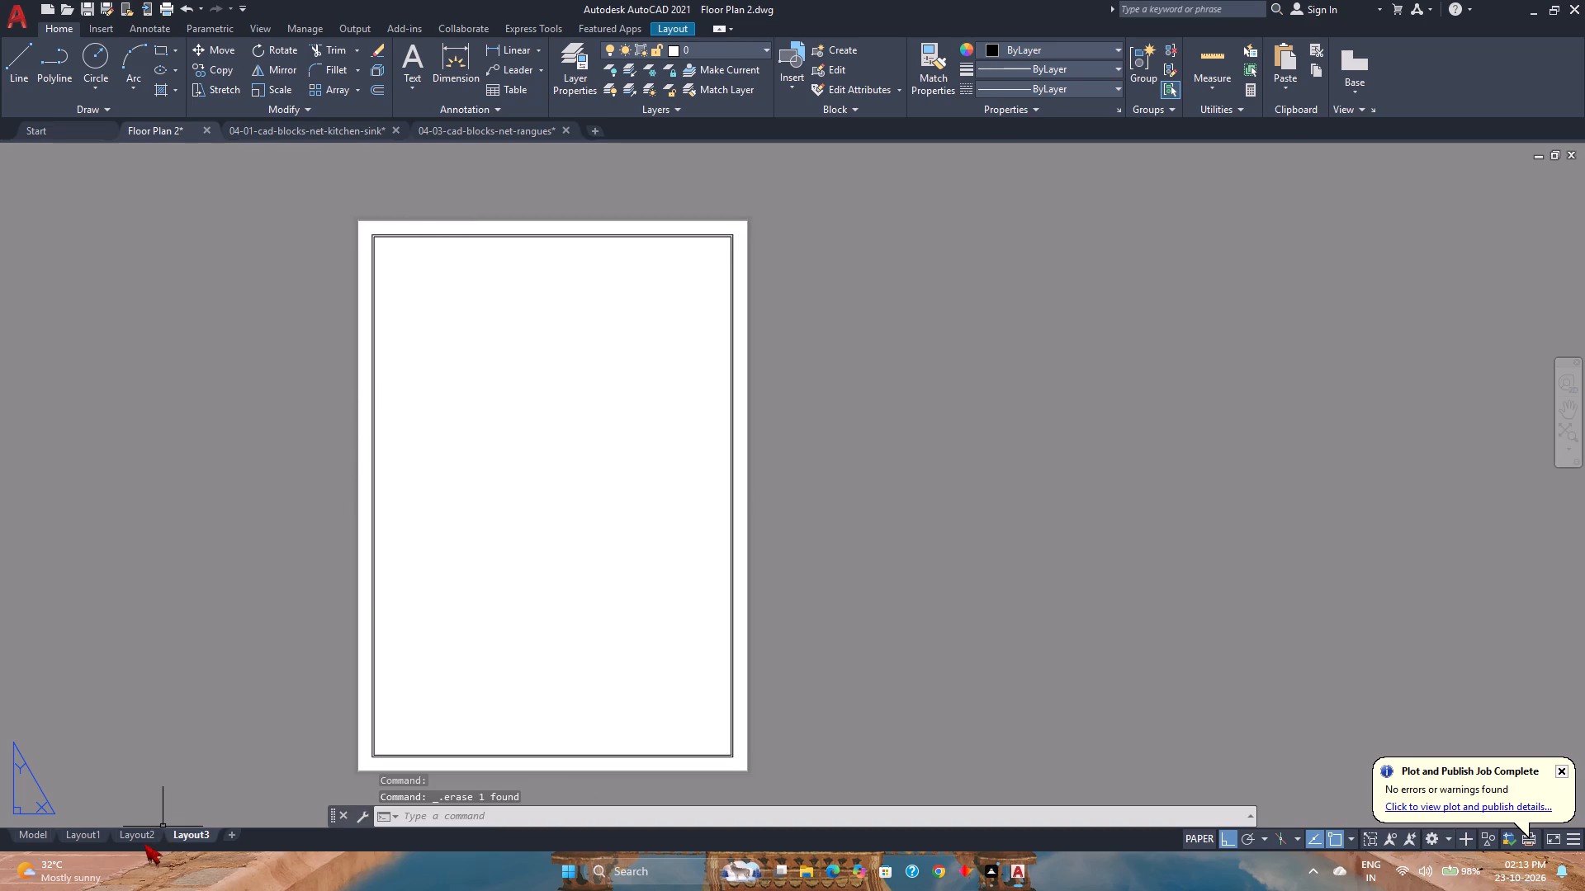
Preview Layout2 as a single-sheet plot, examine how the floor plan's lines and text appear, and leave without plotting.
{"action": "left_click", "coordinate": [140, 836]}
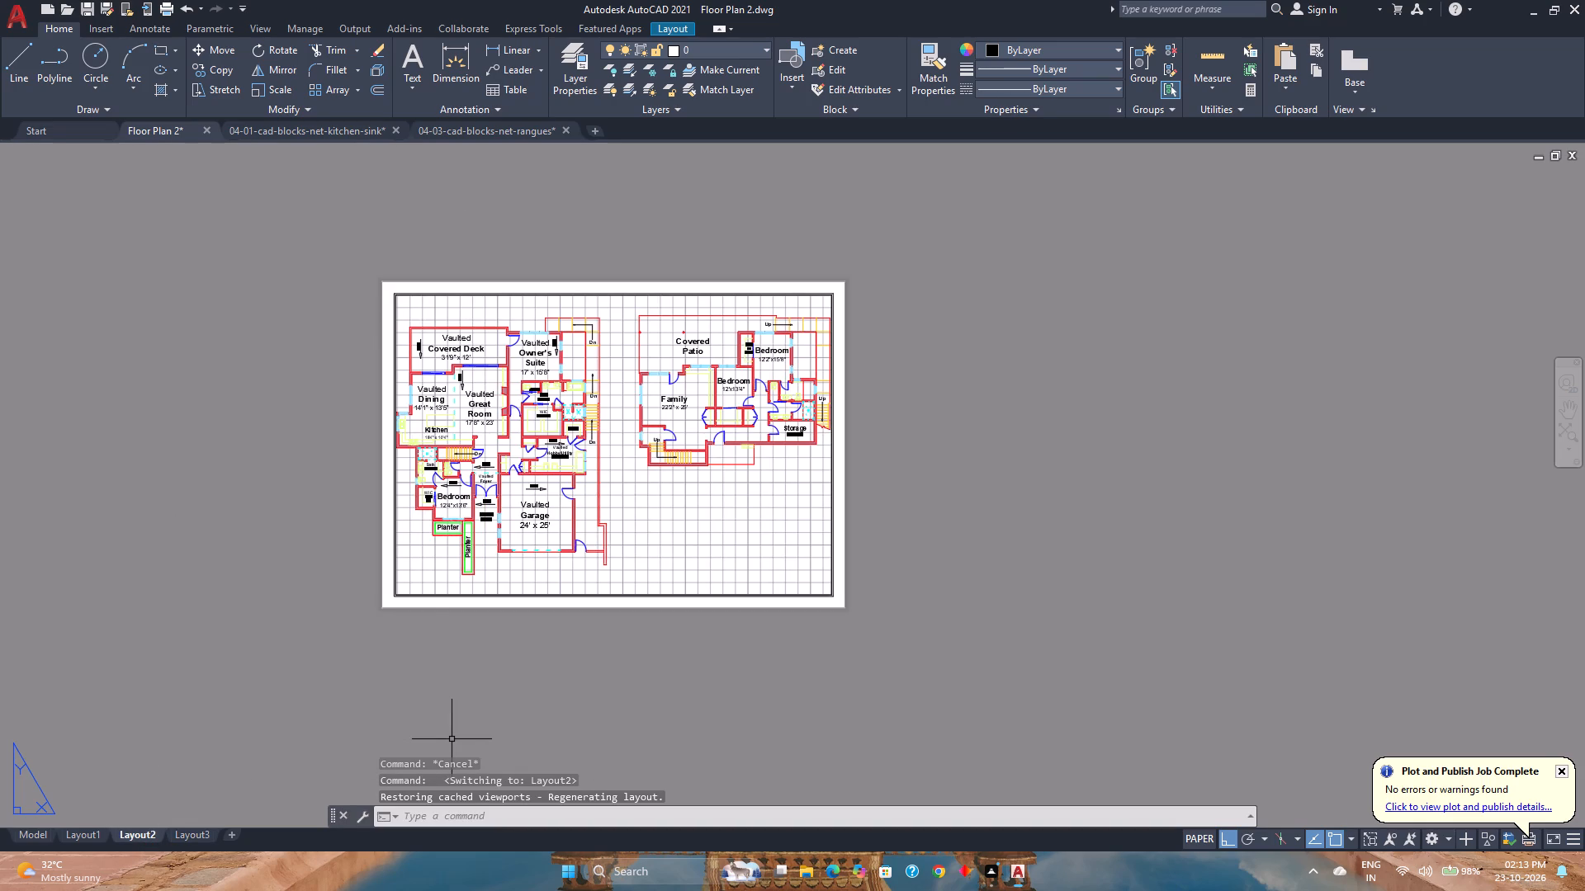
{"action": "key", "text": "ctrl+p"}
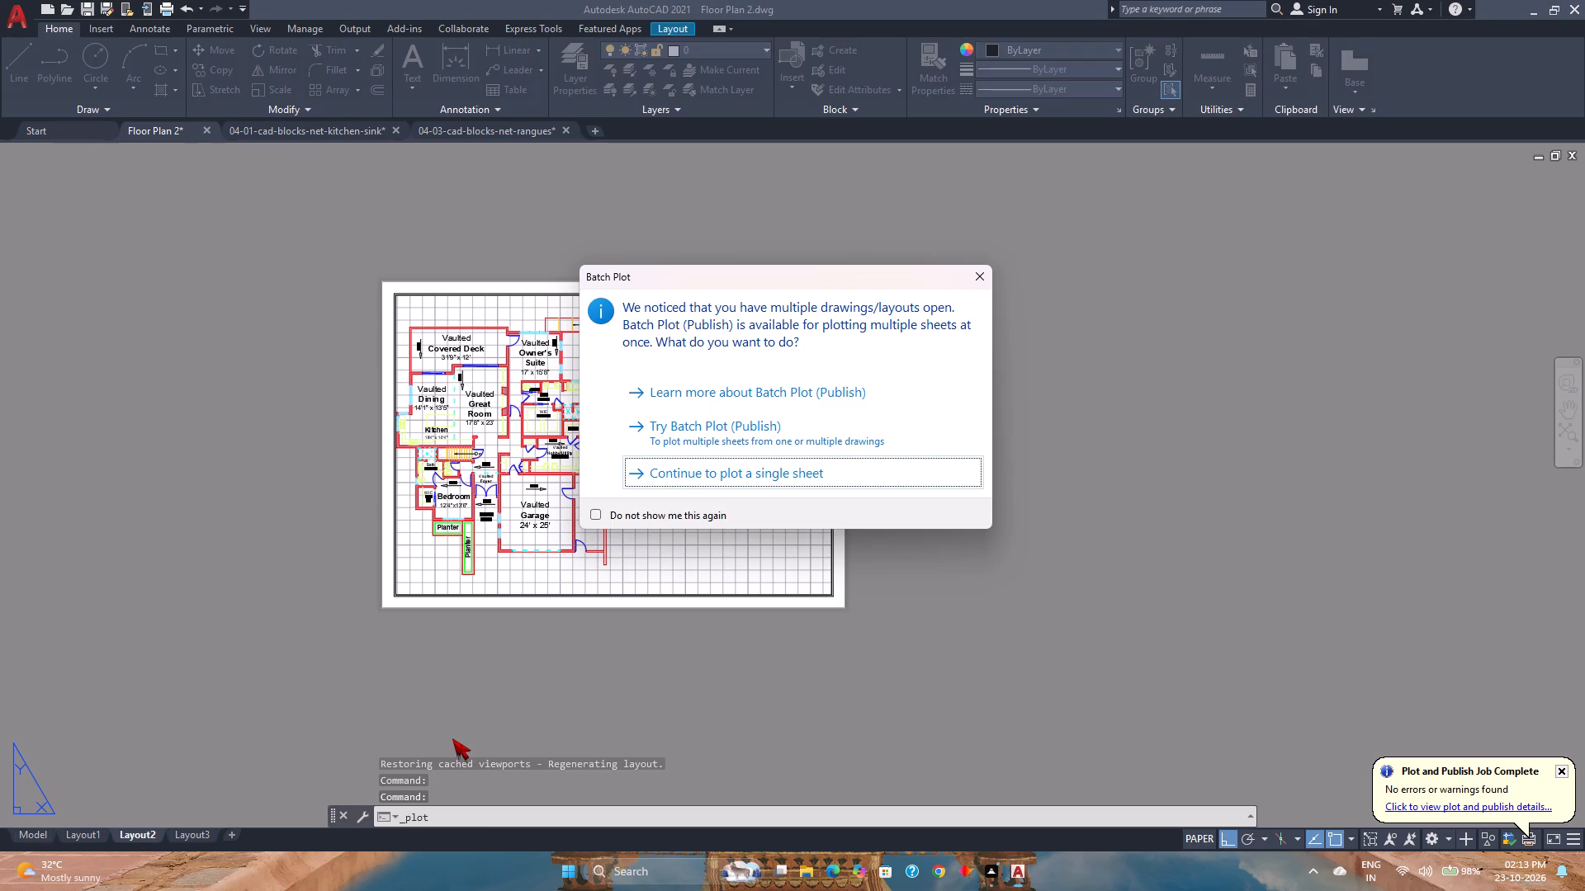
{"action": "left_click", "coordinate": [707, 471]}
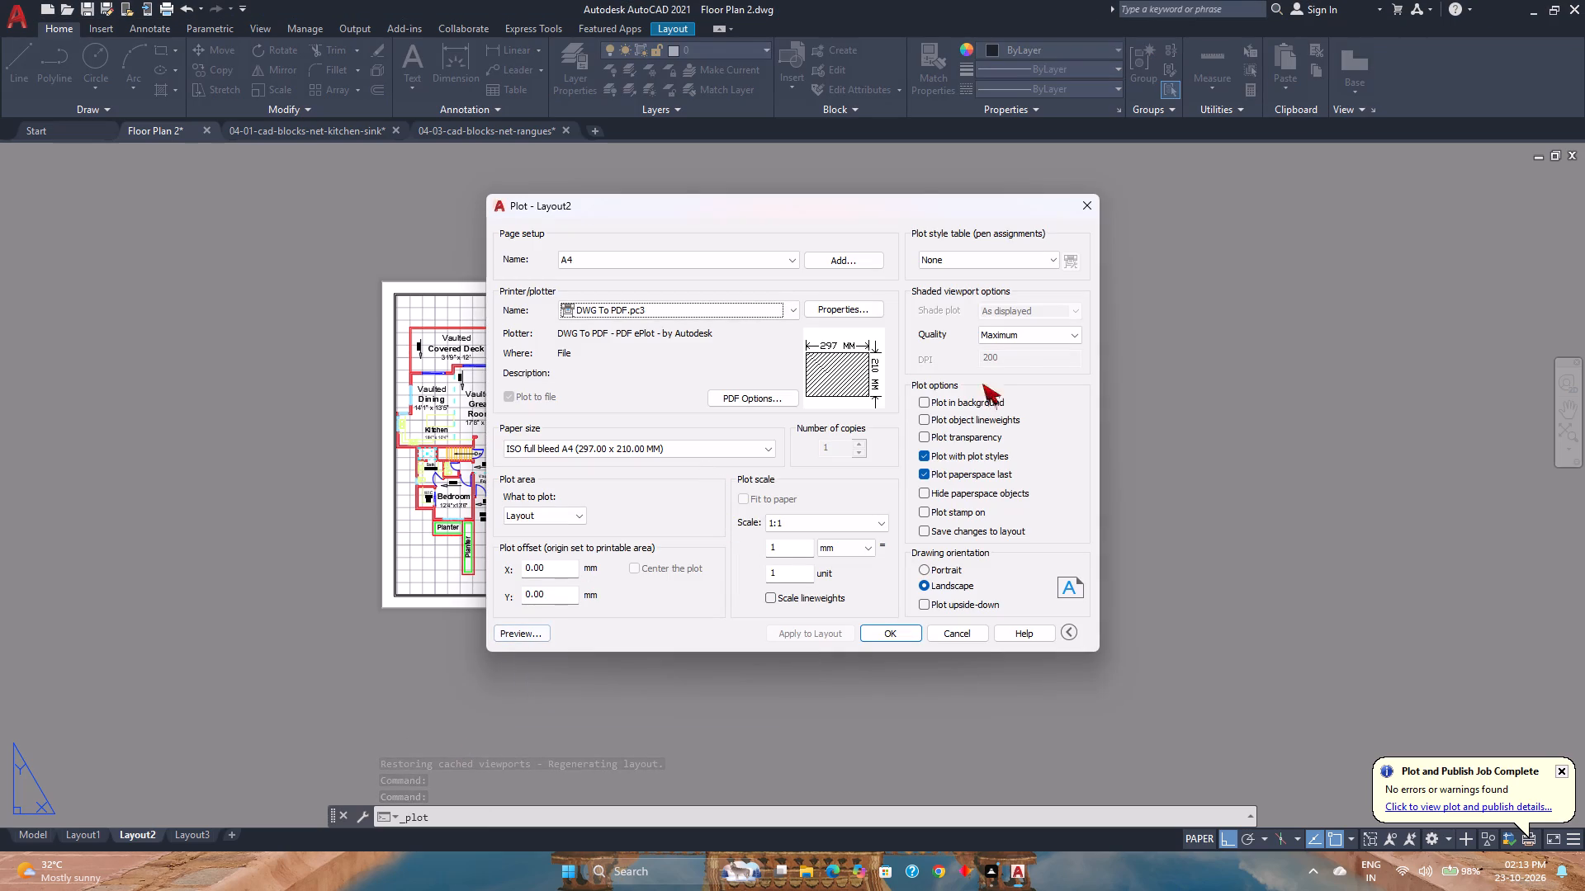
{"action": "left_click", "coordinate": [508, 632]}
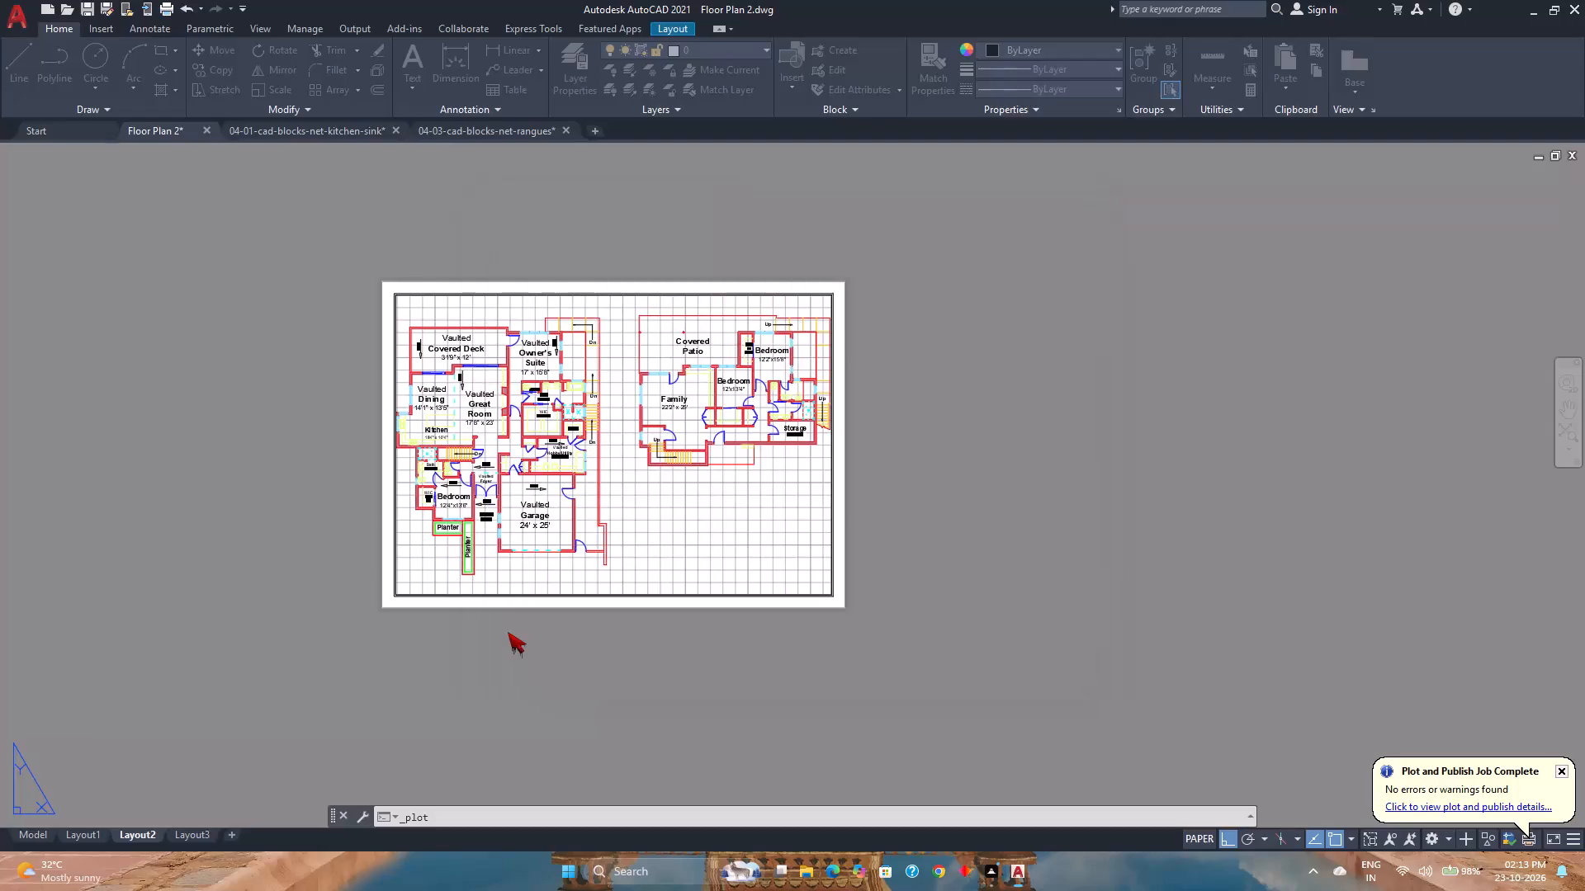
{"action": "scroll", "coordinate": [702, 467], "scroll_direction": "up", "scroll_amount": 1}
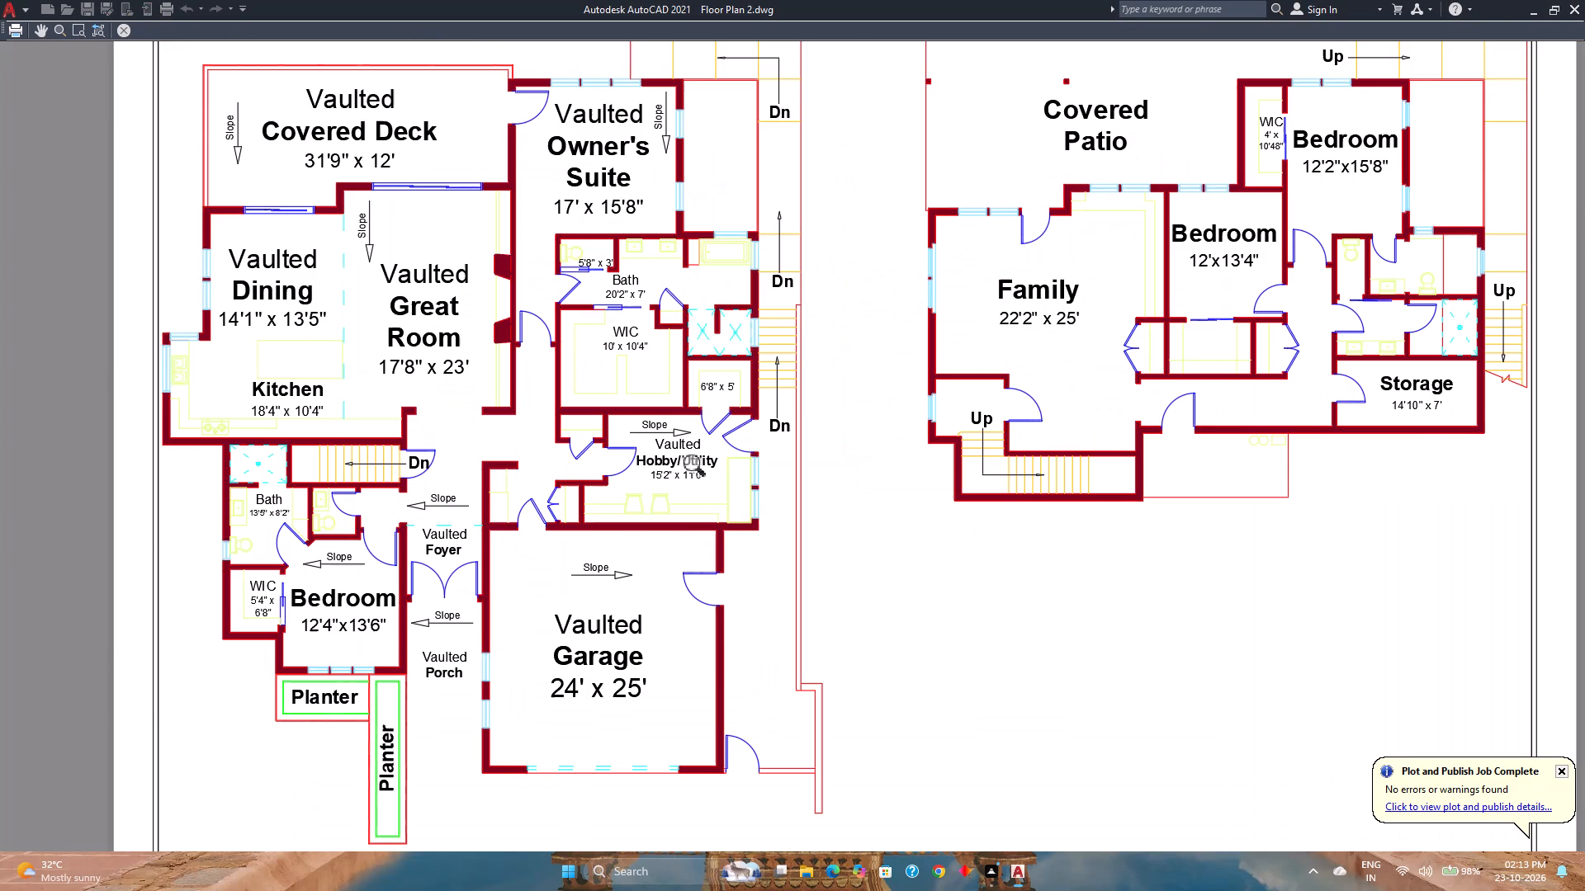
{"action": "scroll", "coordinate": [702, 467], "scroll_direction": "up", "scroll_amount": 1}
{"action": "scroll", "coordinate": [702, 467], "scroll_direction": "down", "scroll_amount": 2}
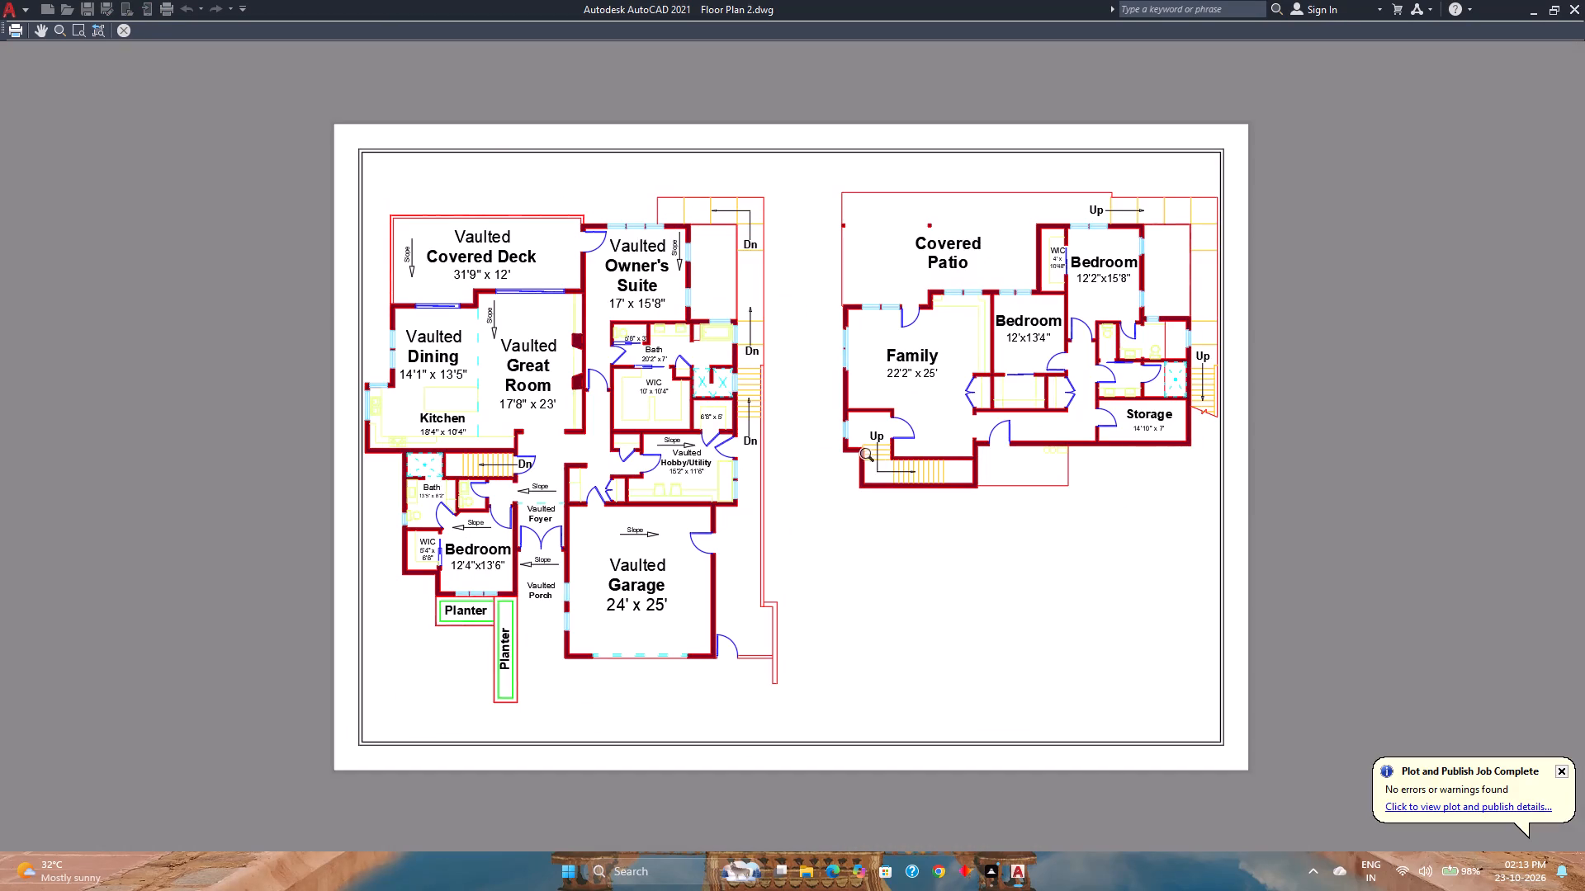
{"action": "scroll", "coordinate": [1052, 389], "scroll_direction": "up", "scroll_amount": 7}
{"action": "scroll", "coordinate": [1052, 389], "scroll_direction": "down", "scroll_amount": 2}
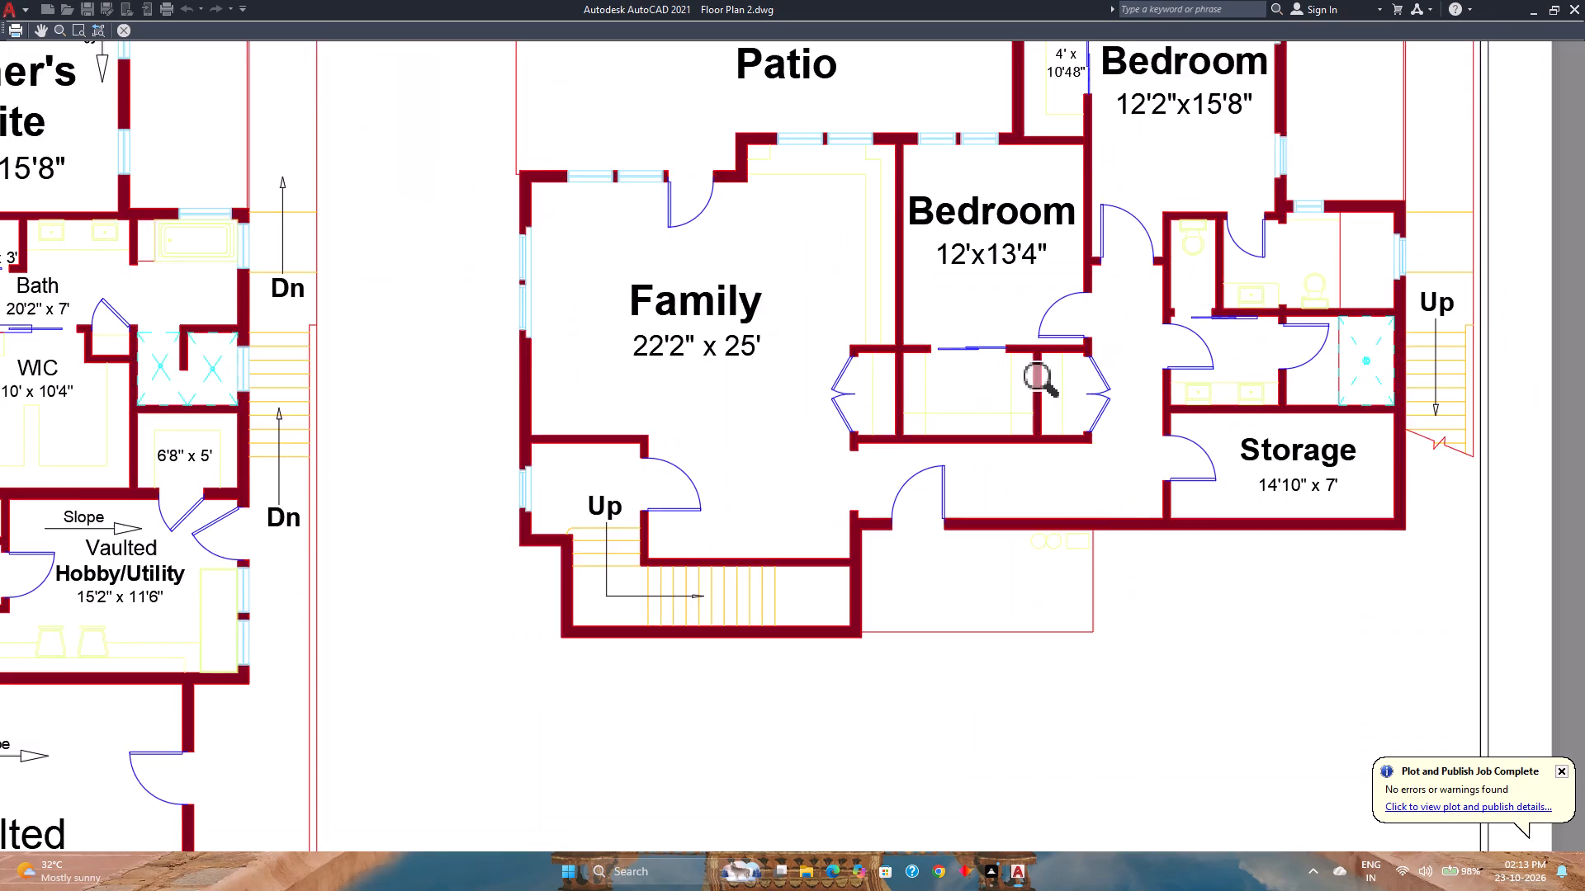
{"action": "scroll", "coordinate": [1052, 389], "scroll_direction": "down", "scroll_amount": 2}
{"action": "scroll", "coordinate": [988, 409], "scroll_direction": "down", "scroll_amount": 2}
{"action": "scroll", "coordinate": [689, 436], "scroll_direction": "up", "scroll_amount": 2}
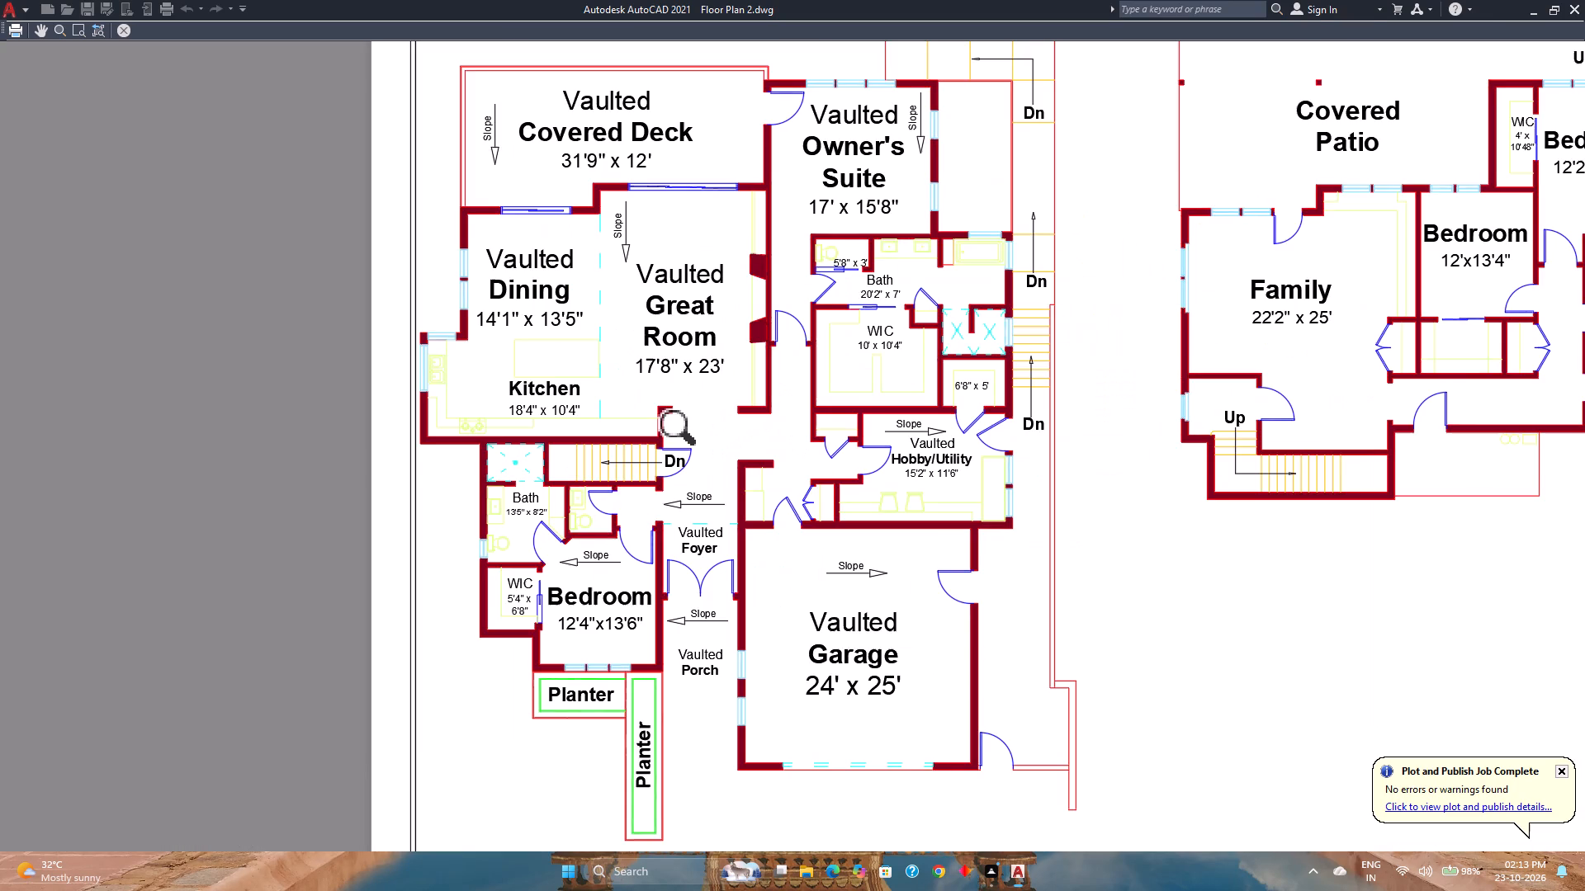
{"action": "middle_click_drag", "start_coordinate": [689, 436], "coordinate": [416, 489]}
{"action": "scroll", "coordinate": [419, 483], "scroll_direction": "down", "scroll_amount": 2}
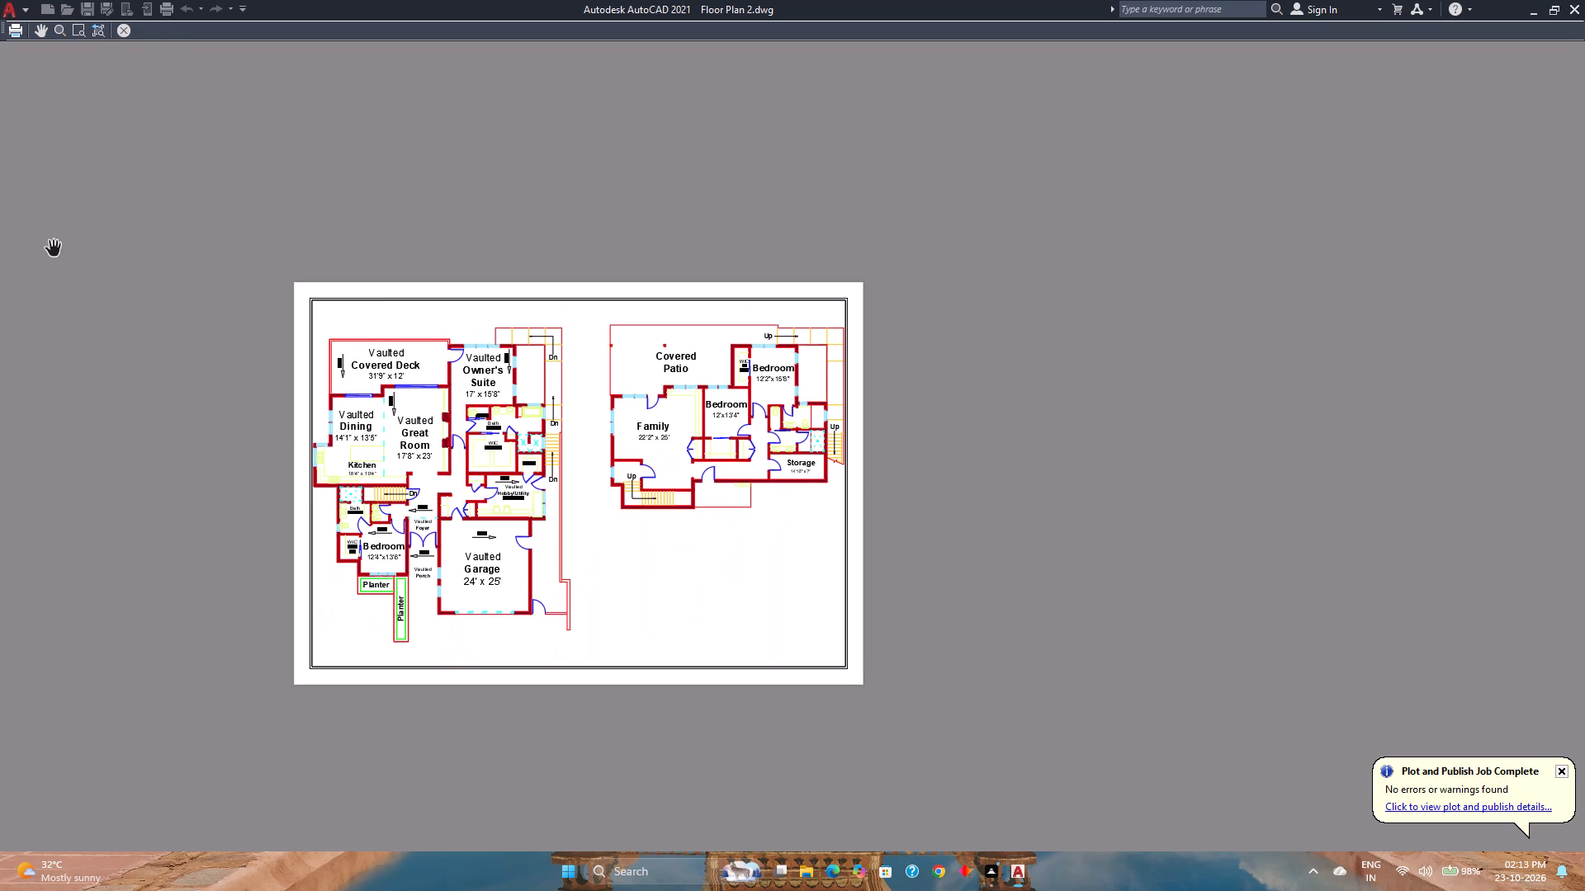
{"action": "left_click", "coordinate": [131, 35]}
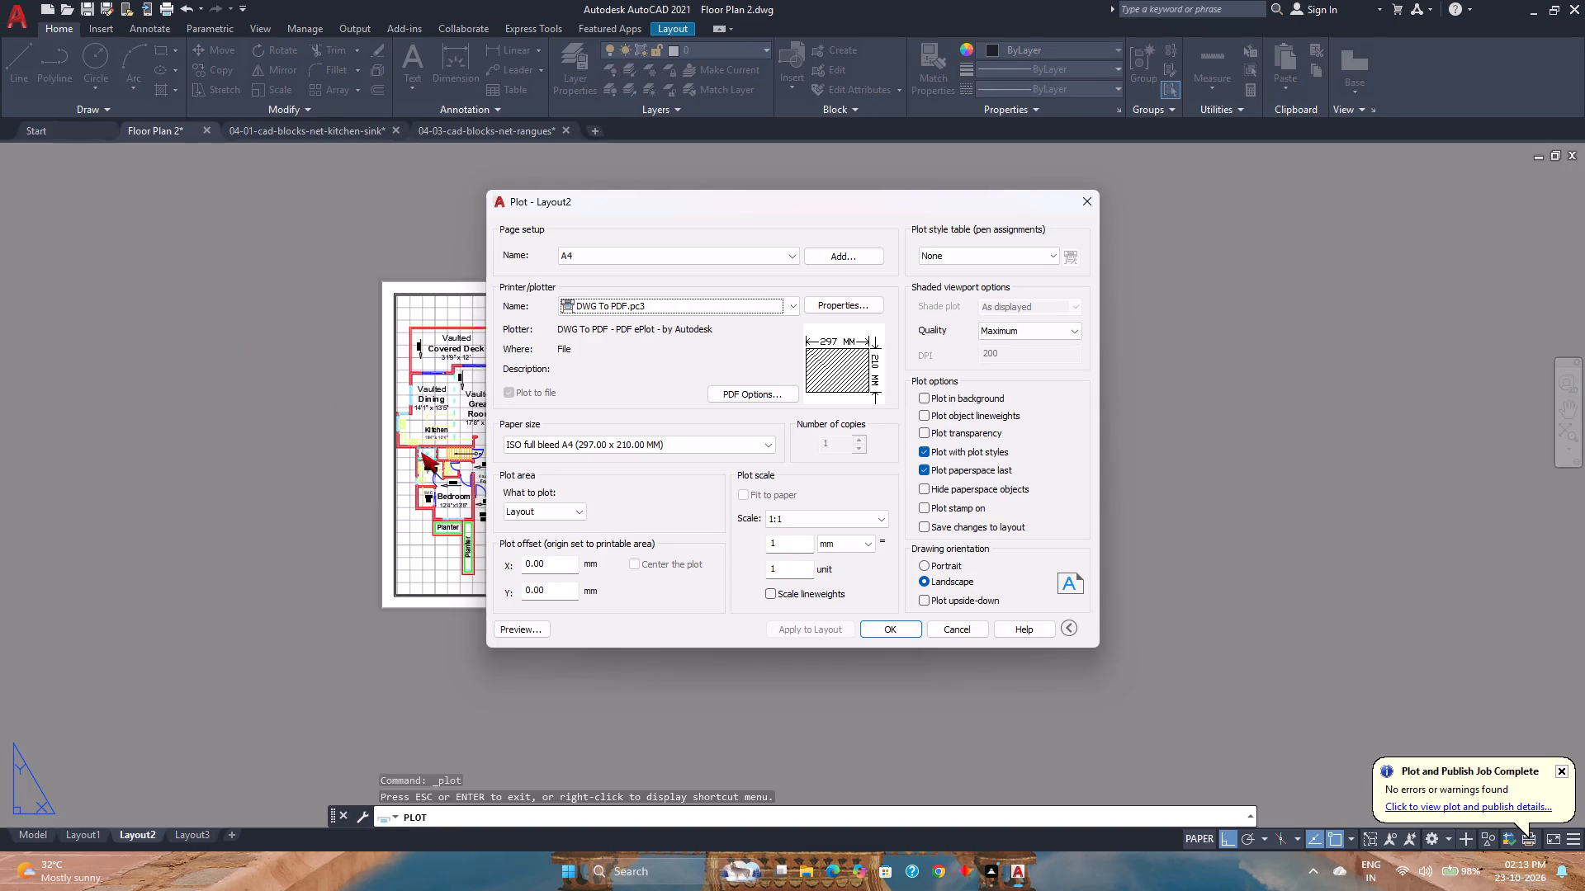
{"action": "left_click", "coordinate": [886, 634]}
{"action": "left_click", "coordinate": [880, 530]}
{"action": "left_click", "coordinate": [944, 629]}
Activate Layout2's floor plan viewport and set the linetype scale of the dashed line between Dining and Great Room to 0.03.
{"action": "scroll", "coordinate": [452, 403], "scroll_direction": "up", "scroll_amount": 2}
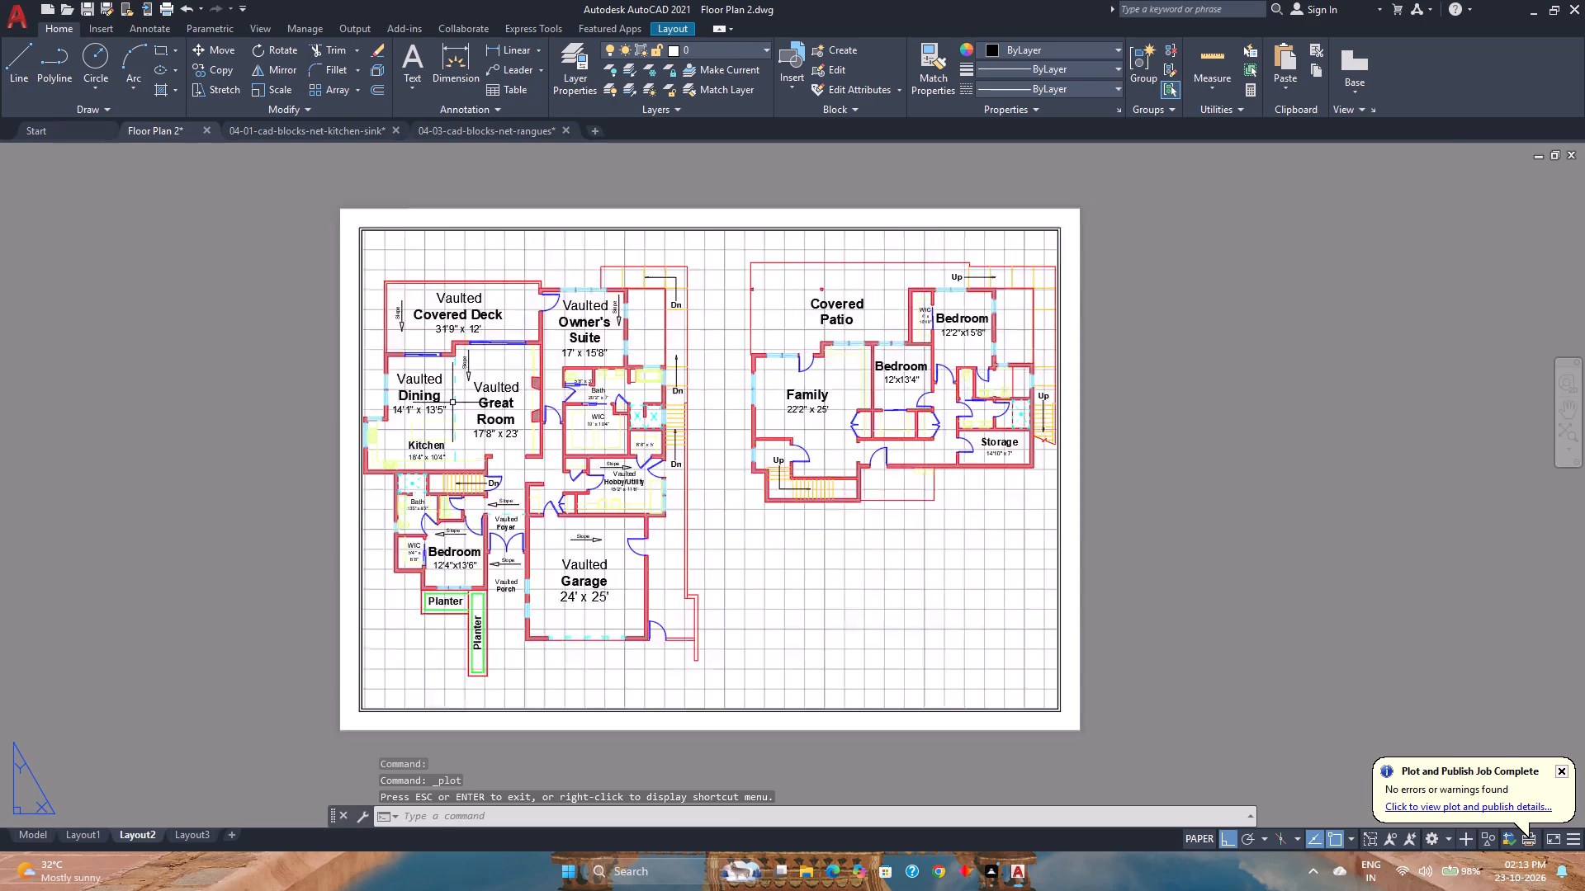
{"action": "scroll", "coordinate": [452, 403], "scroll_direction": "up", "scroll_amount": 2}
{"action": "double_click", "coordinate": [466, 386]}
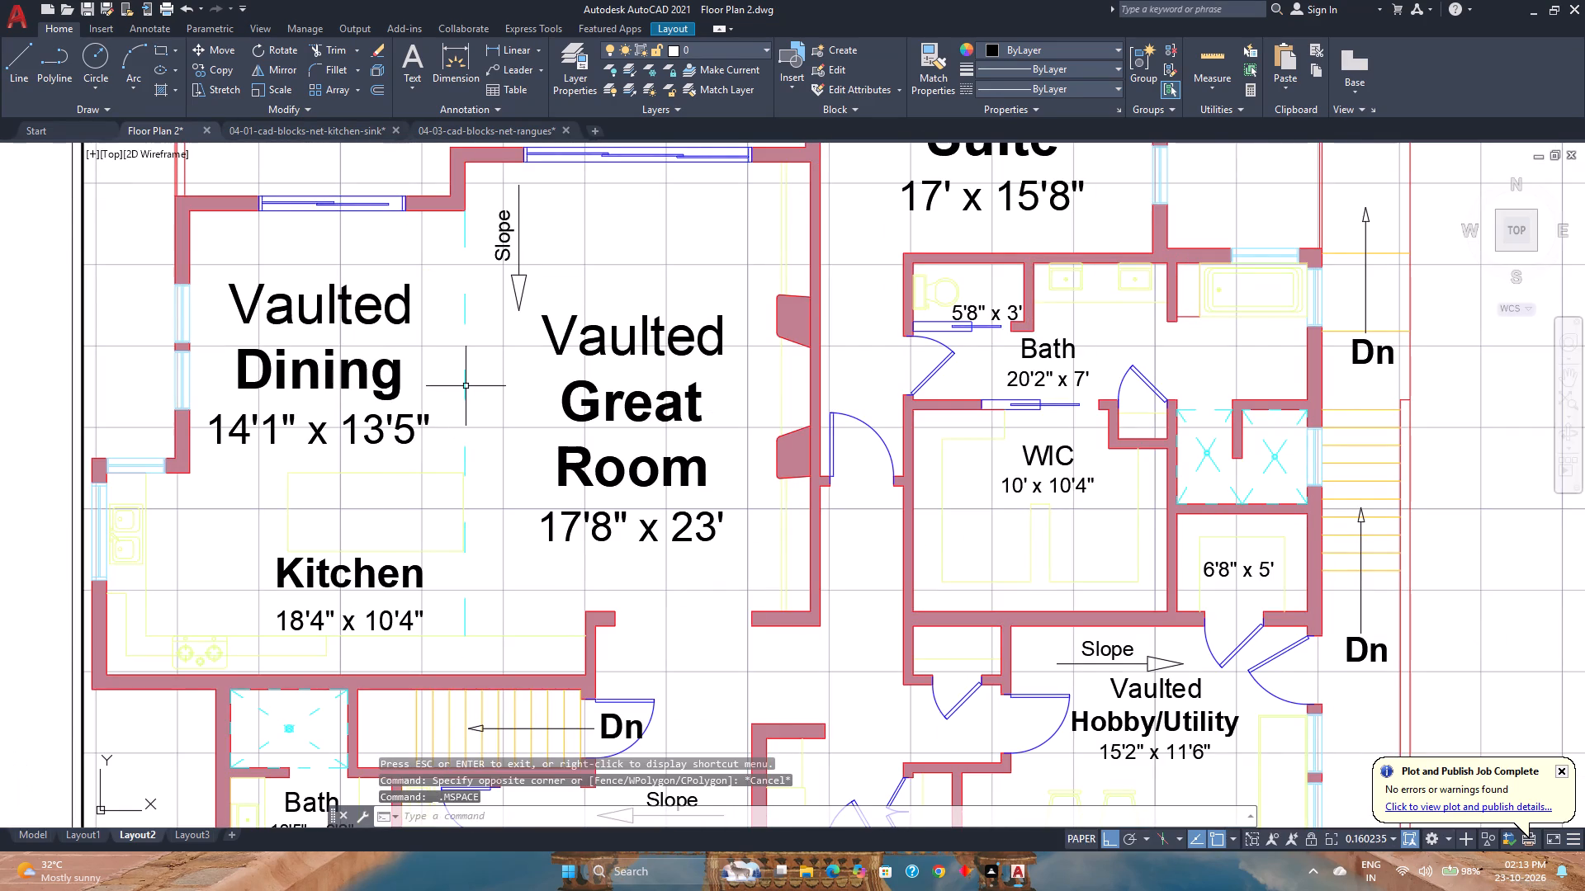
{"action": "left_click", "coordinate": [466, 384]}
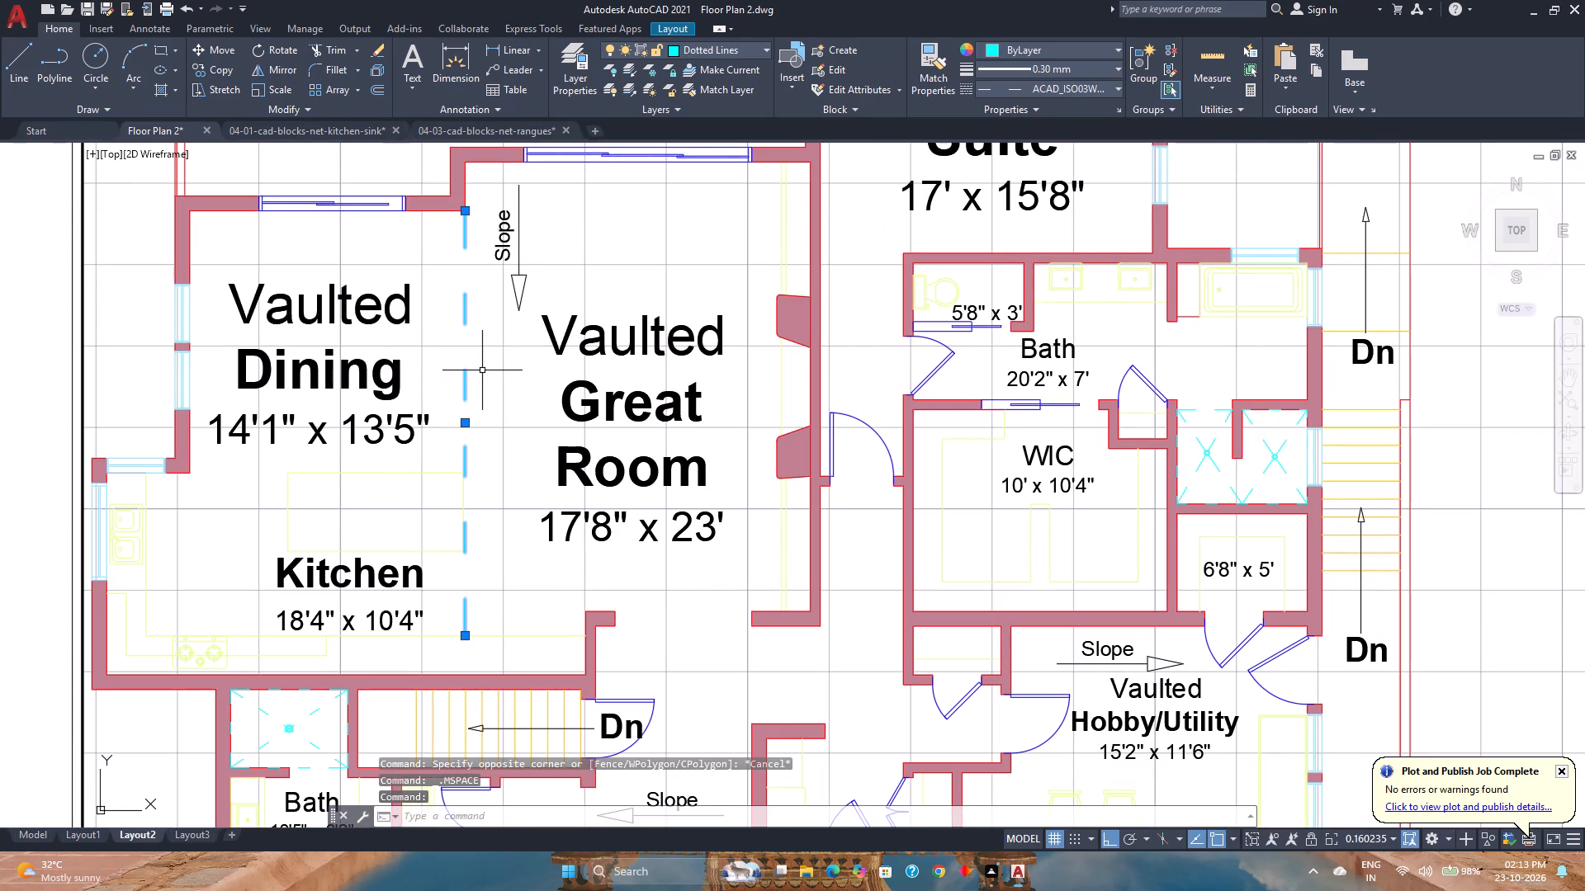
{"action": "key", "text": "ctrl+1"}
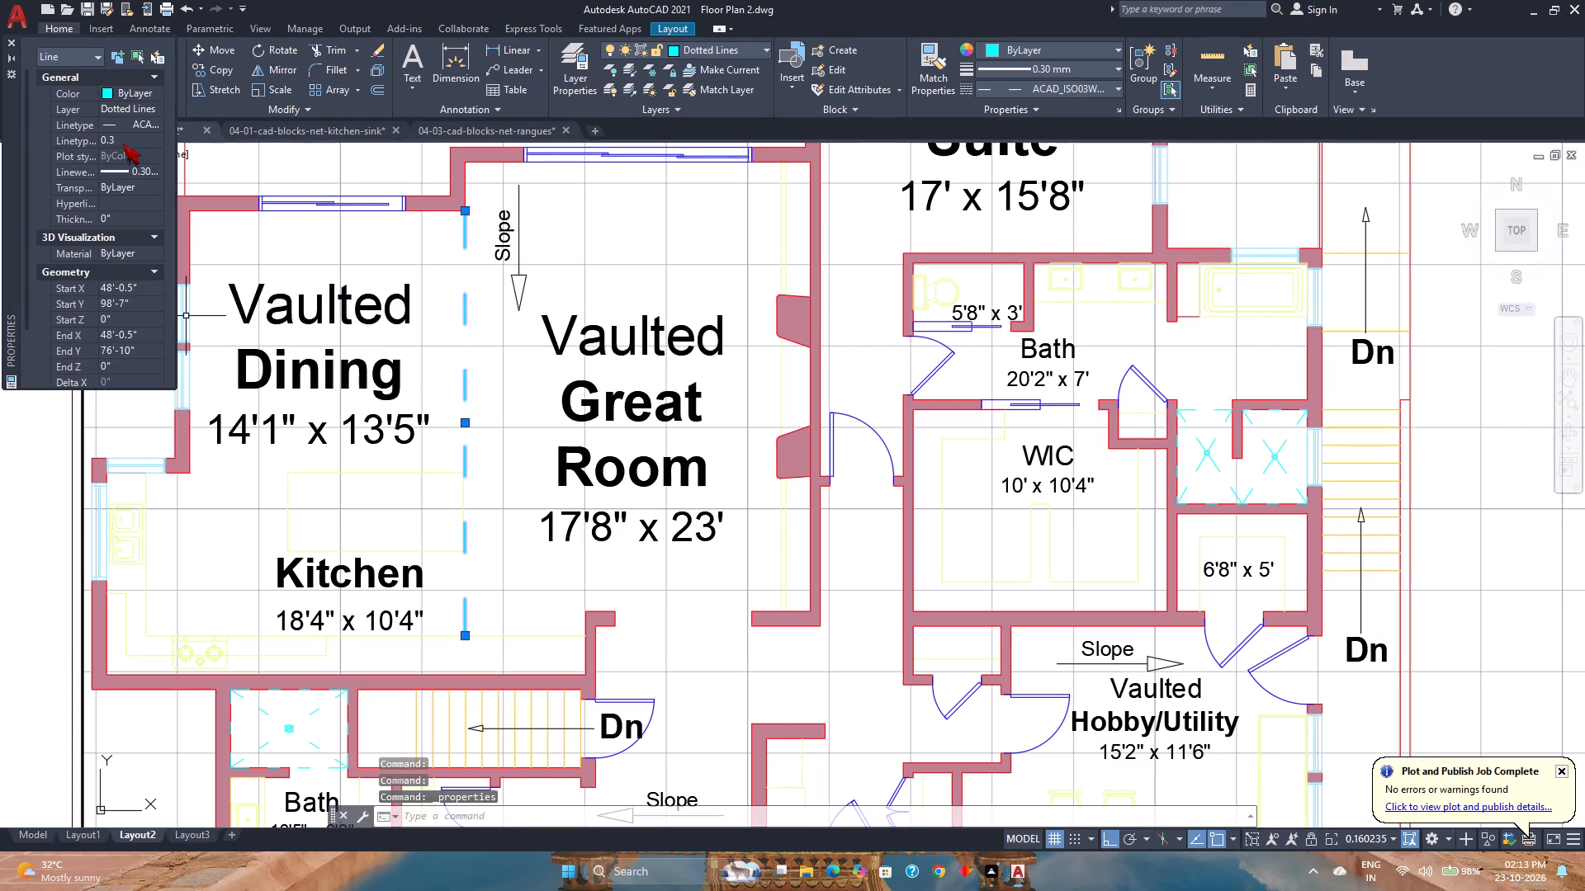
{"action": "left_click", "coordinate": [123, 144]}
{"action": "type", "text": "0."}
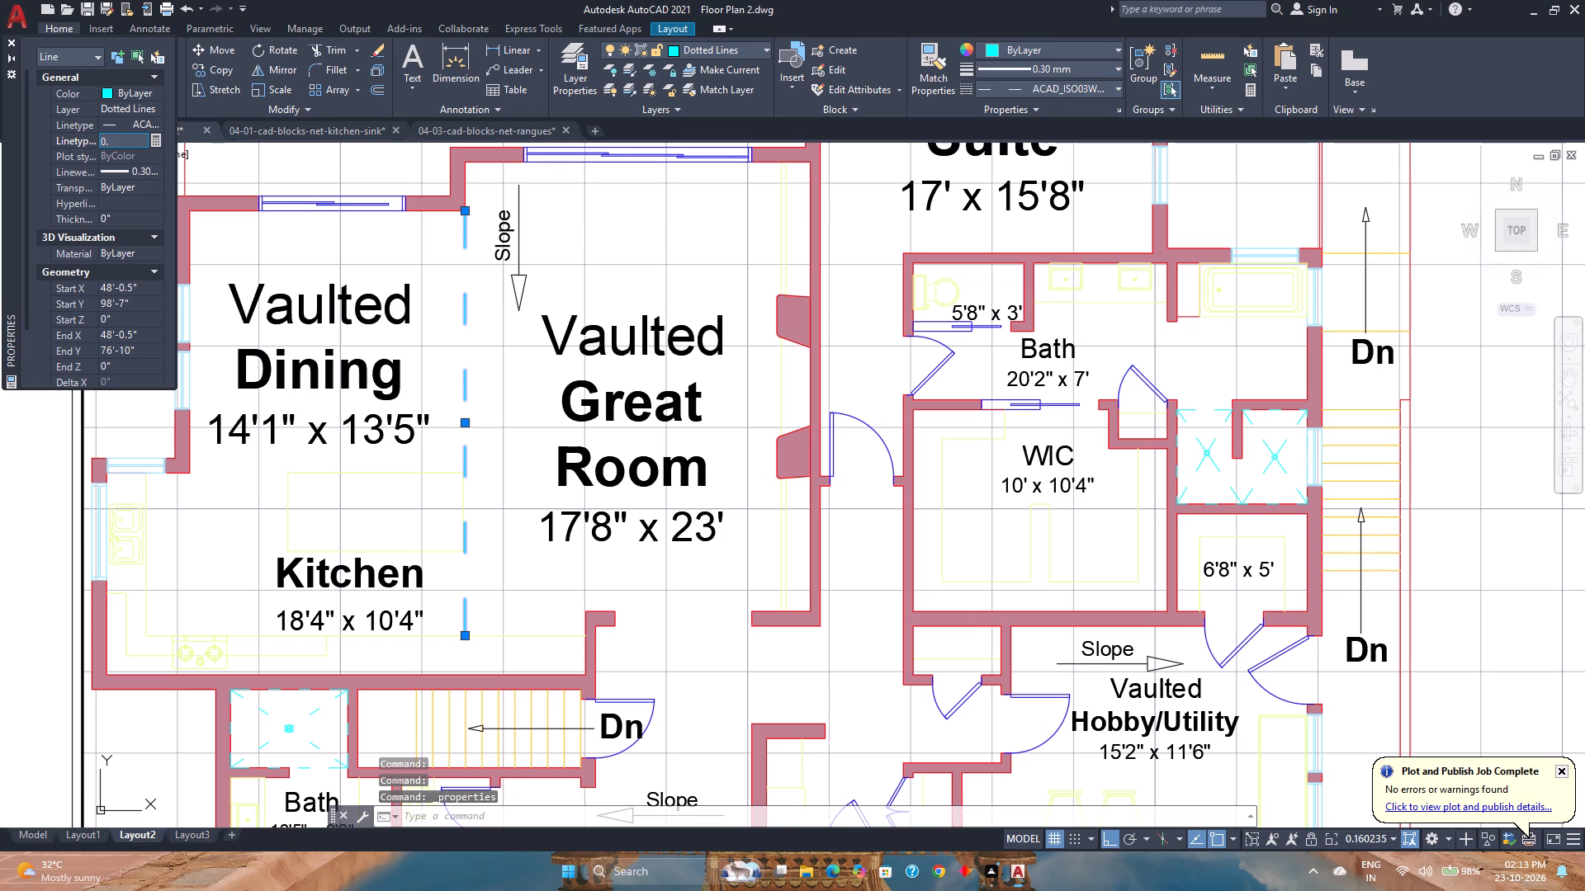
{"action": "key", "text": "0"}
{"action": "key", "text": "3"}
{"action": "key", "text": "Return"}
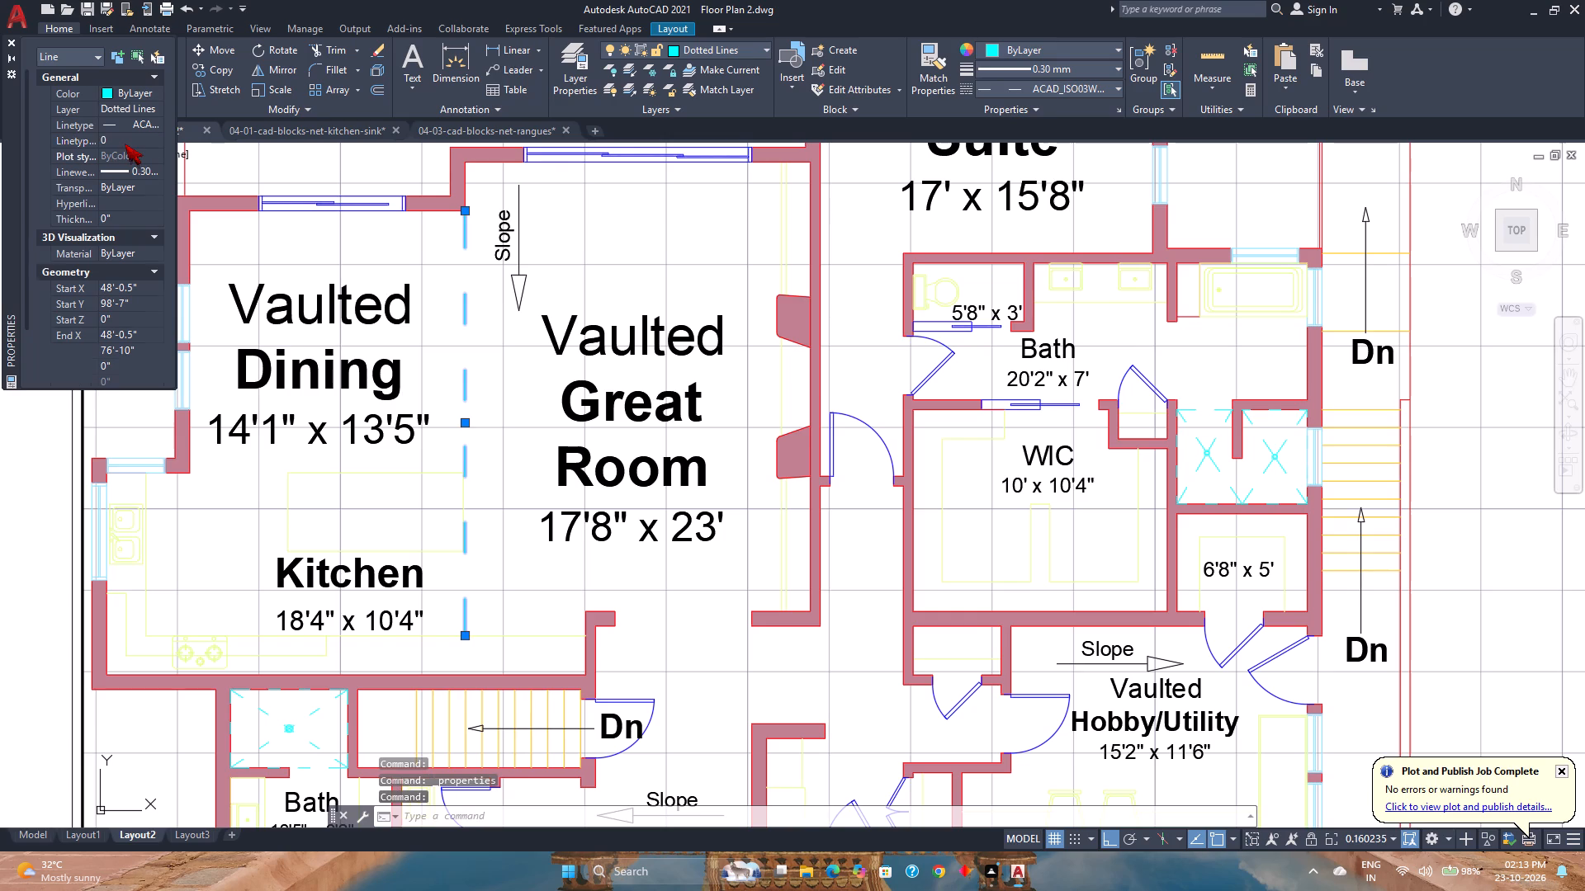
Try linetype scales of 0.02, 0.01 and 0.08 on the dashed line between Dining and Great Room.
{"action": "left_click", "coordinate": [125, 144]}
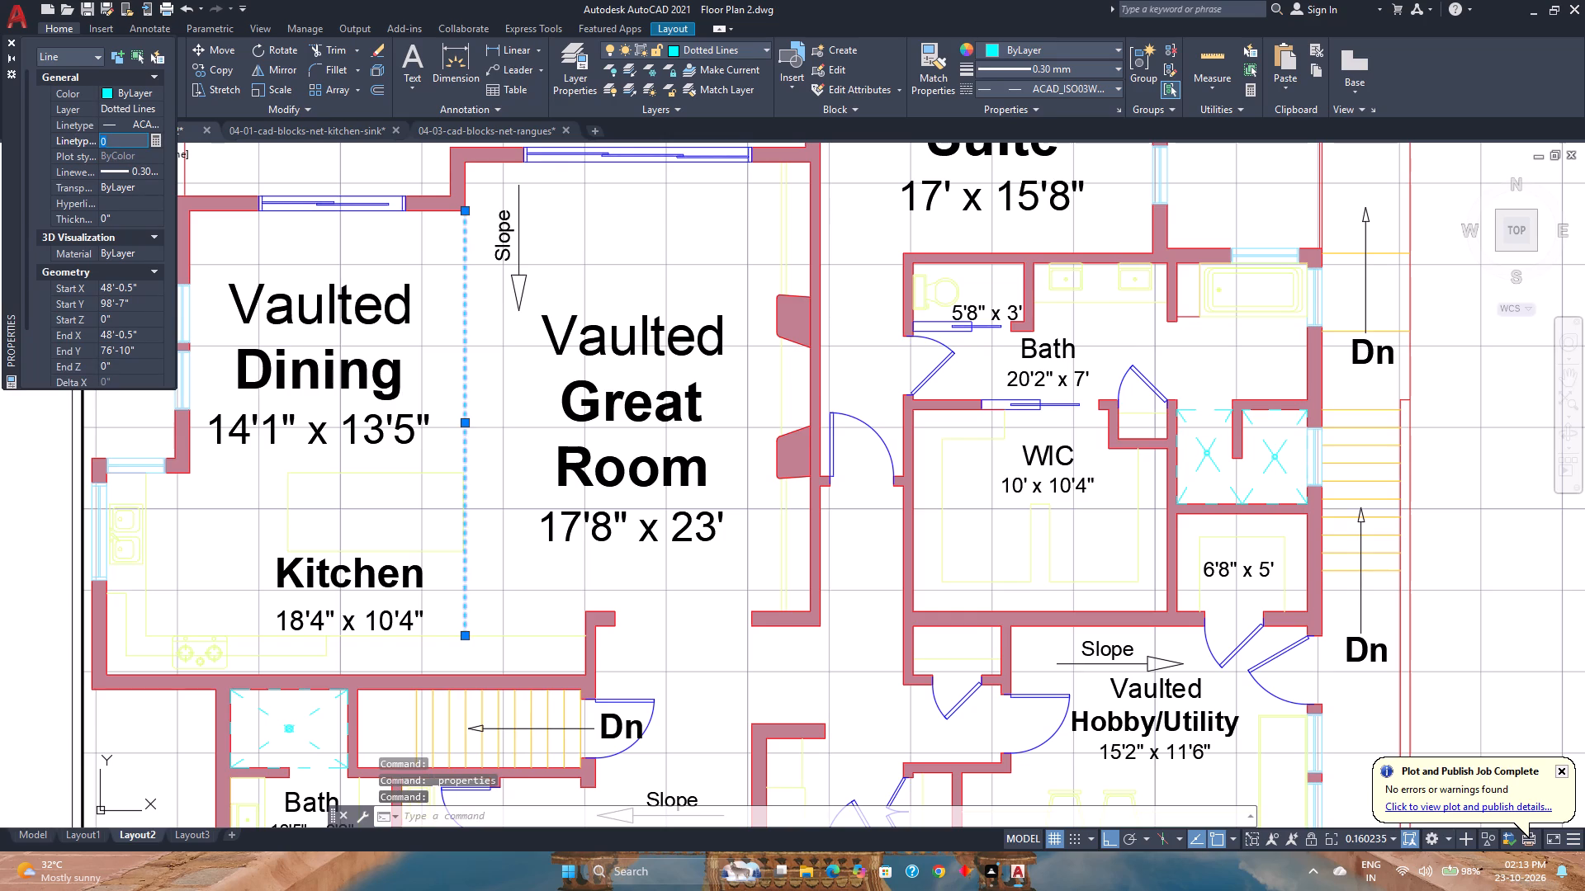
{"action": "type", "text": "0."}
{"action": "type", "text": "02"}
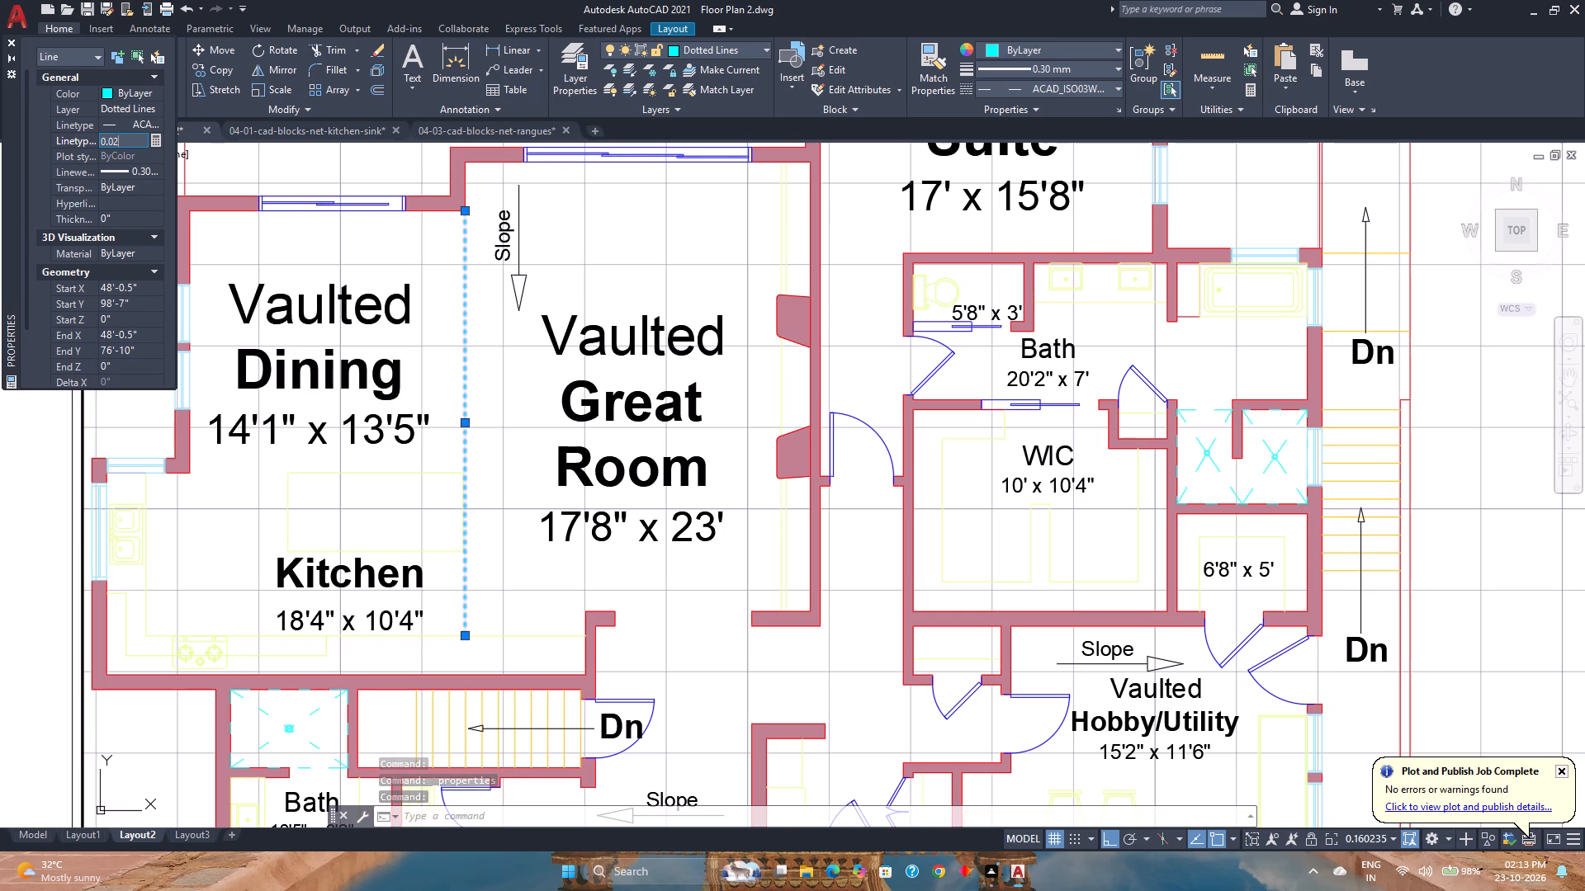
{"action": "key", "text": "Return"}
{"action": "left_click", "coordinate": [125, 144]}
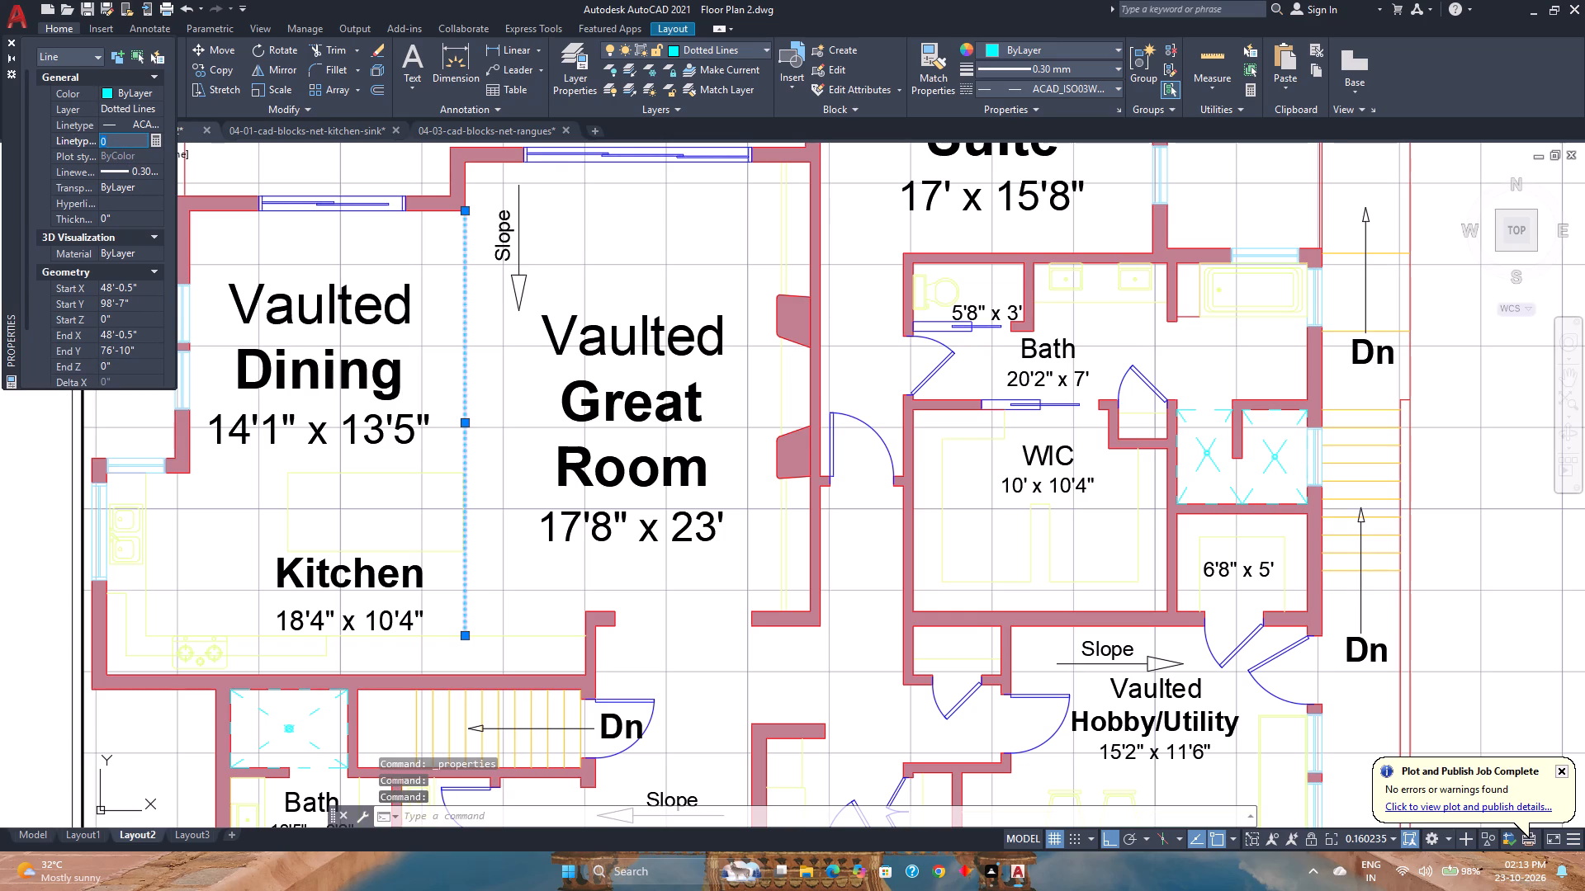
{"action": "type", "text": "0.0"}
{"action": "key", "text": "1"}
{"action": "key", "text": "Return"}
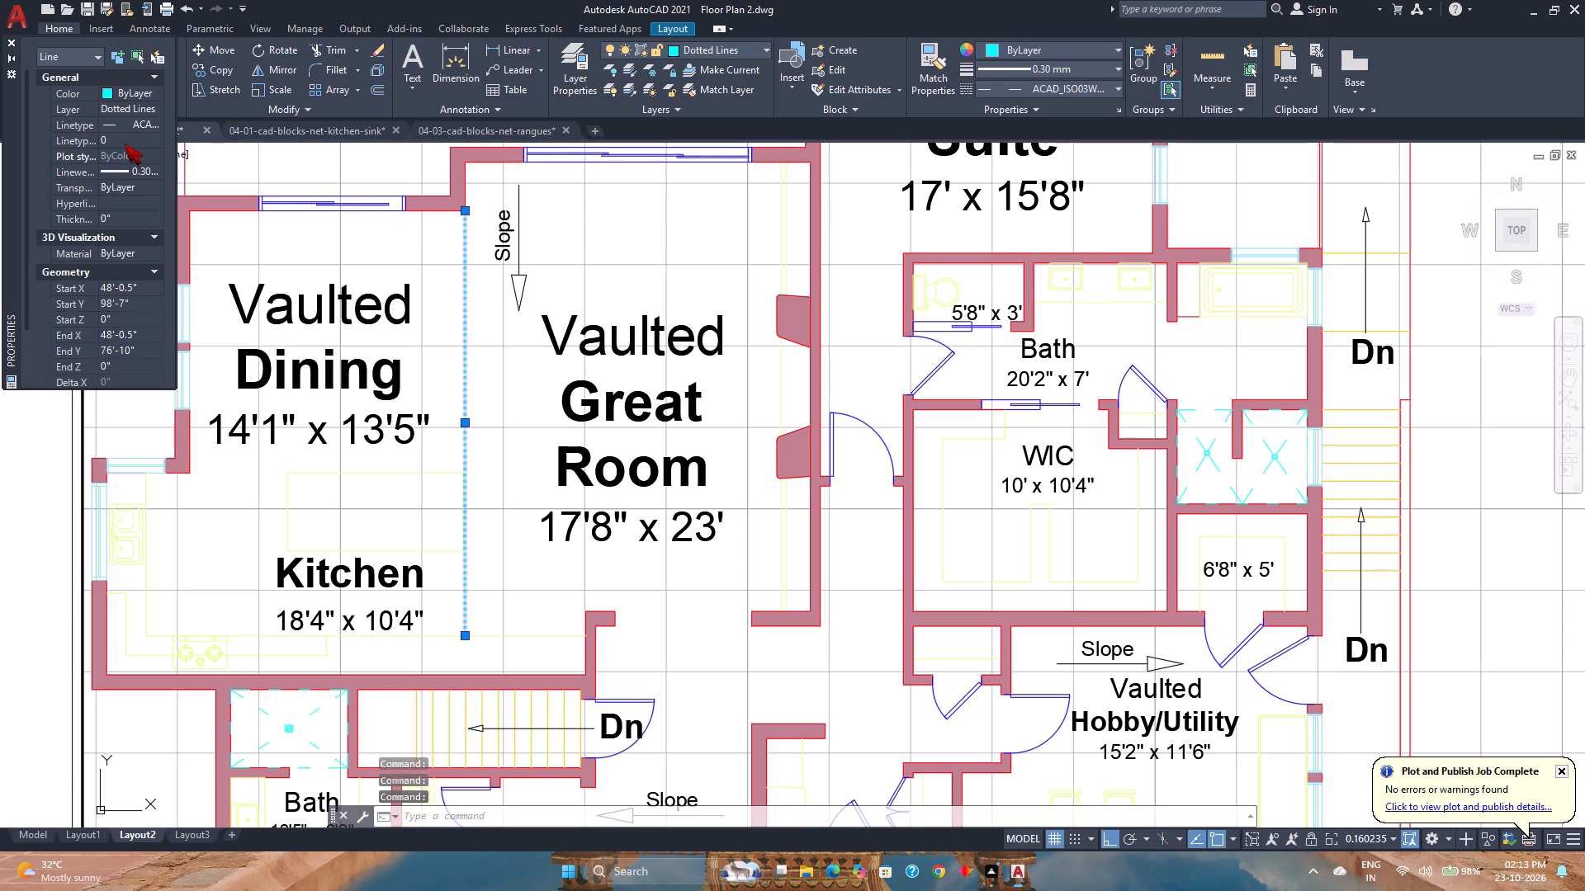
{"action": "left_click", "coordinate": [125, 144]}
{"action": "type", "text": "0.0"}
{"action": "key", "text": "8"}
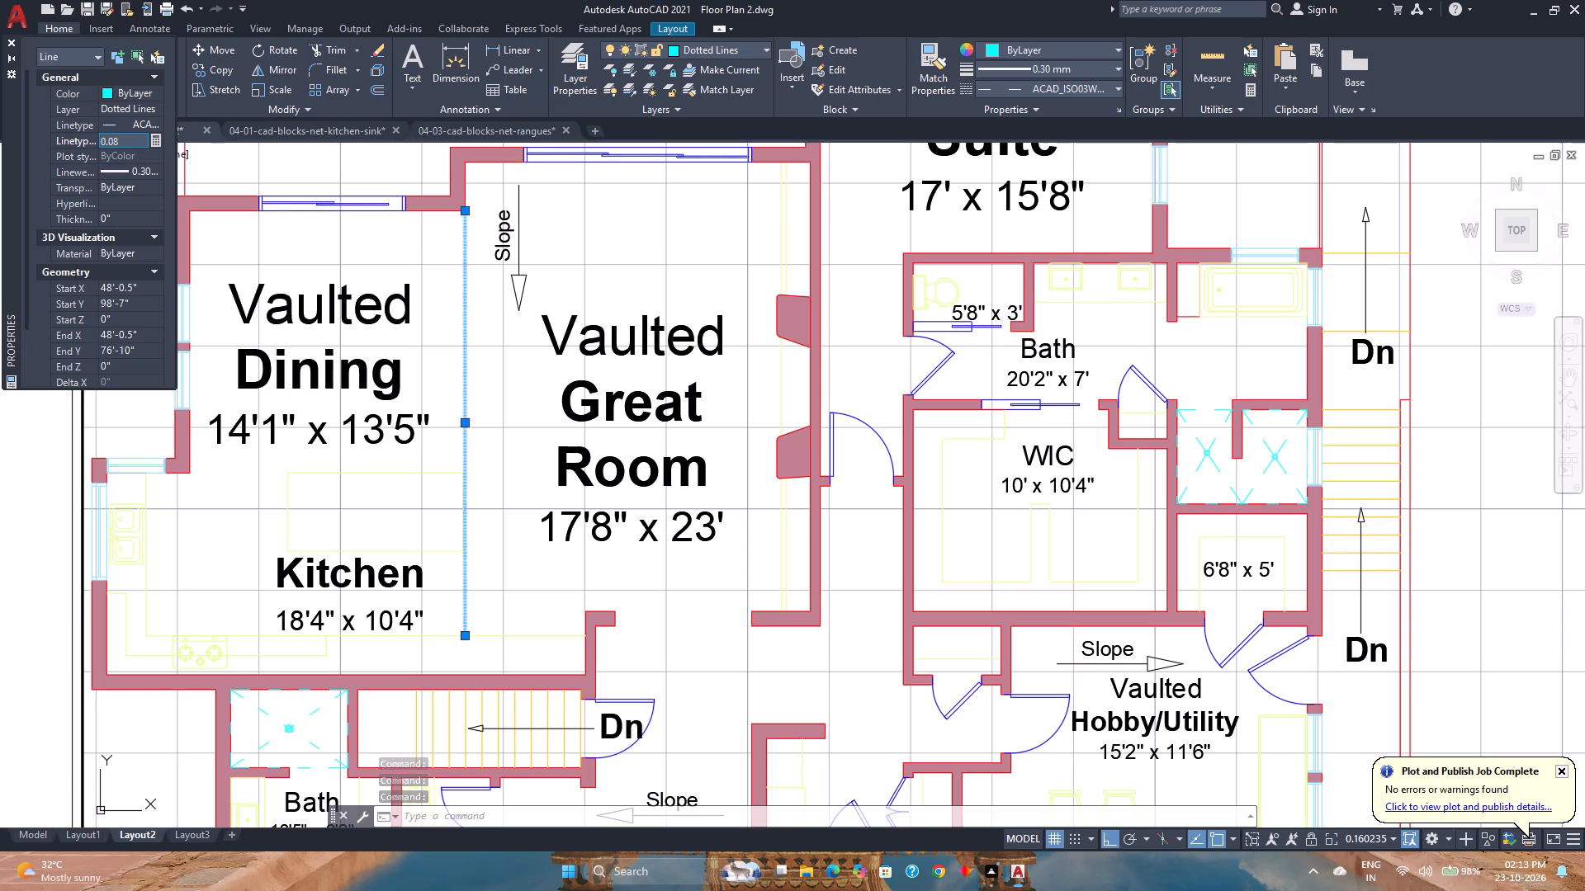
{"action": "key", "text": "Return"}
Set the linetype scale of the dashed line between Dining and Great Room to 0.05.
{"action": "left_click", "coordinate": [125, 144]}
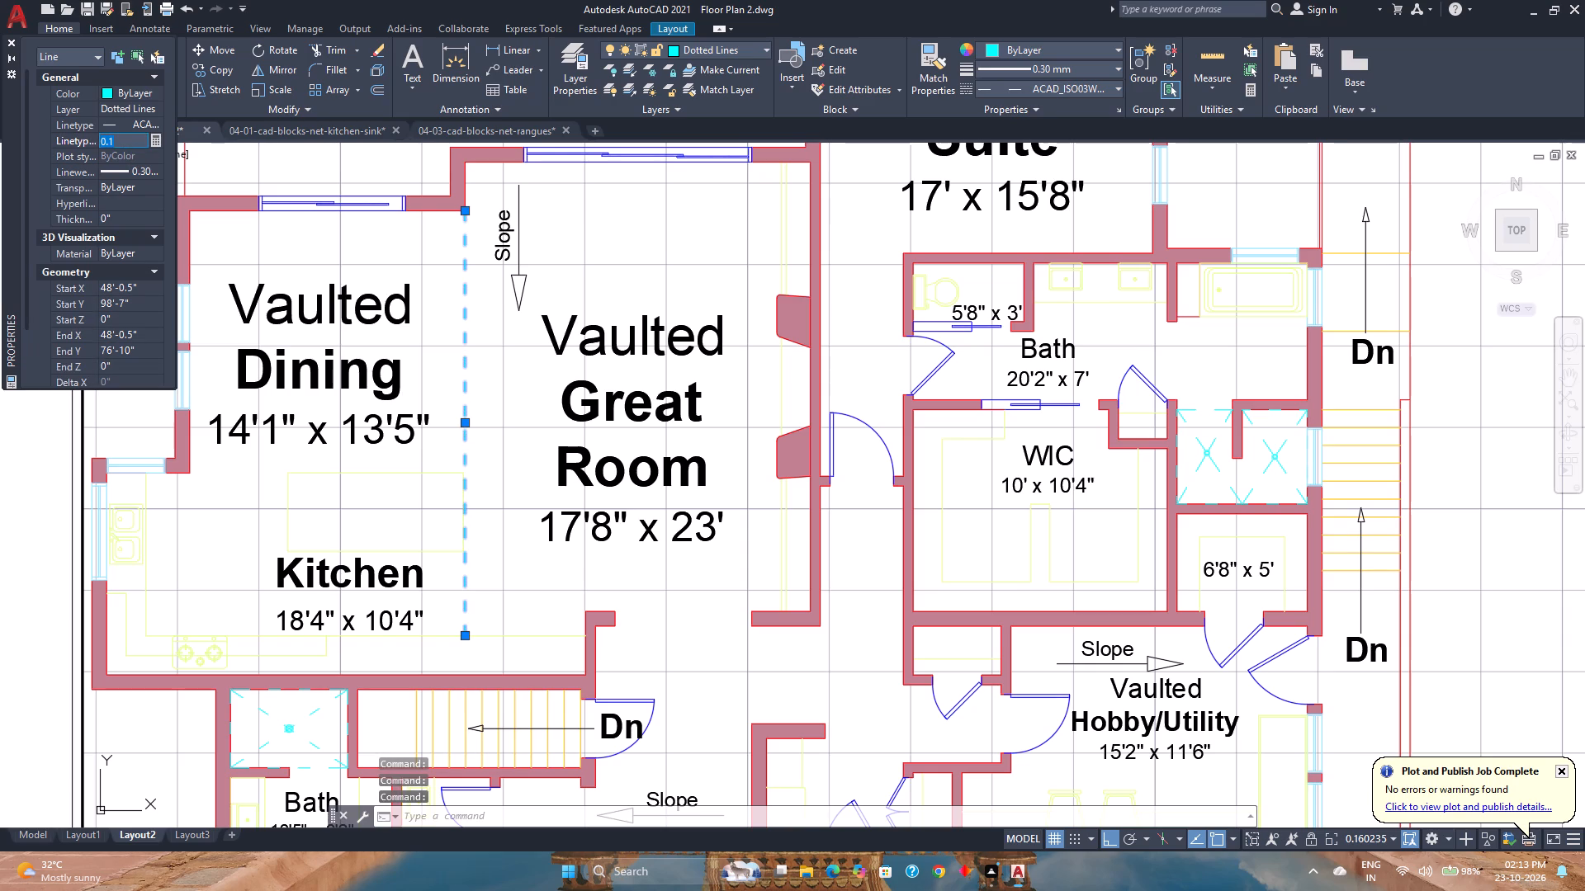
{"action": "type", "text": "0.05"}
{"action": "key", "text": "Return"}
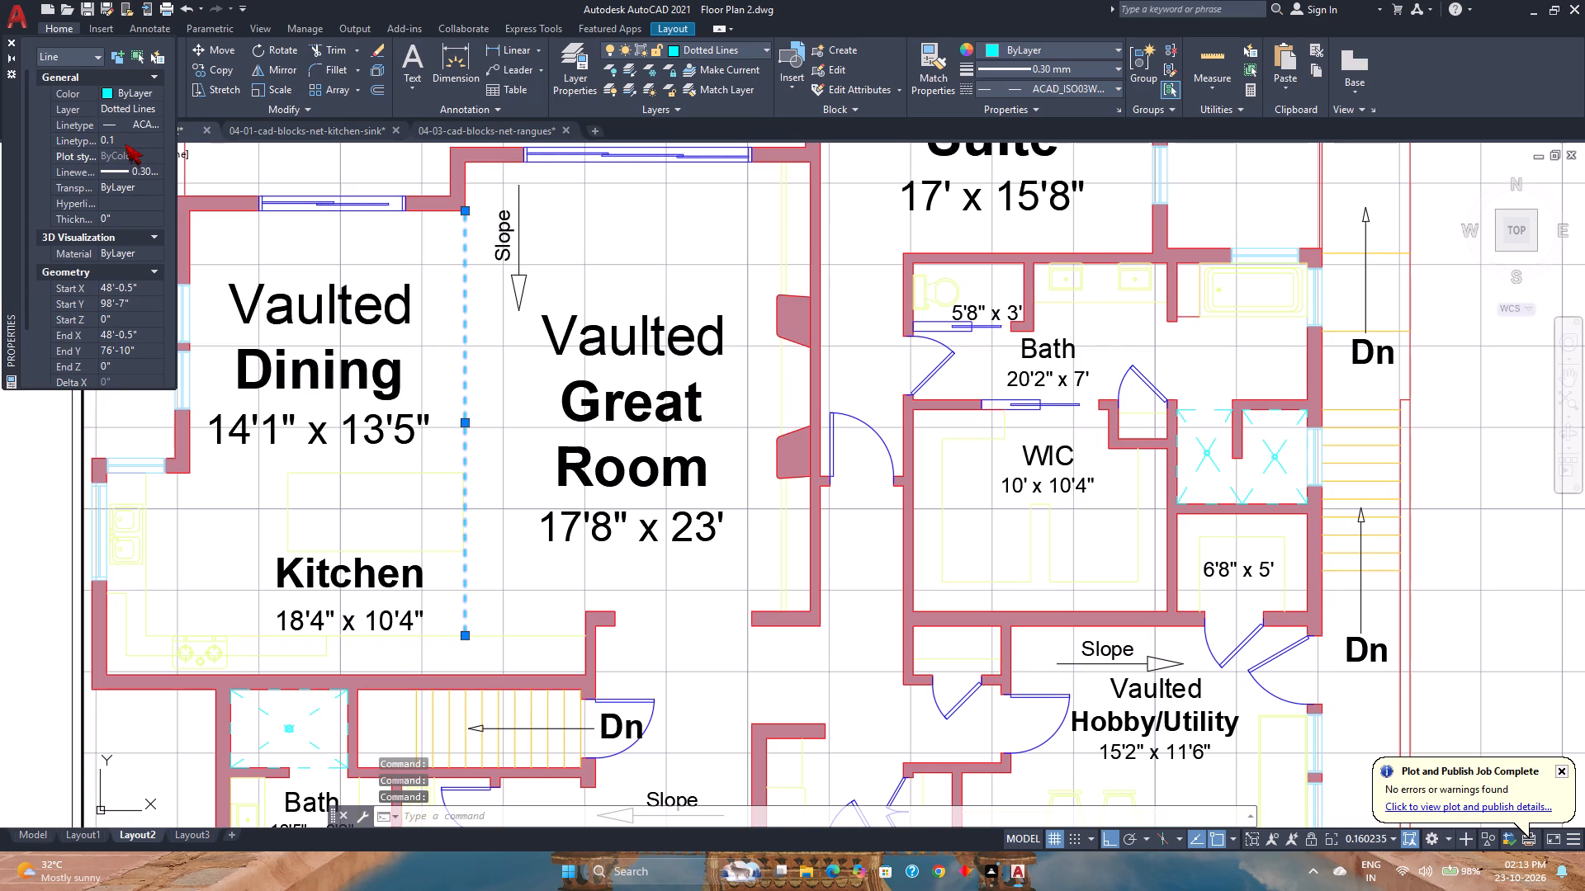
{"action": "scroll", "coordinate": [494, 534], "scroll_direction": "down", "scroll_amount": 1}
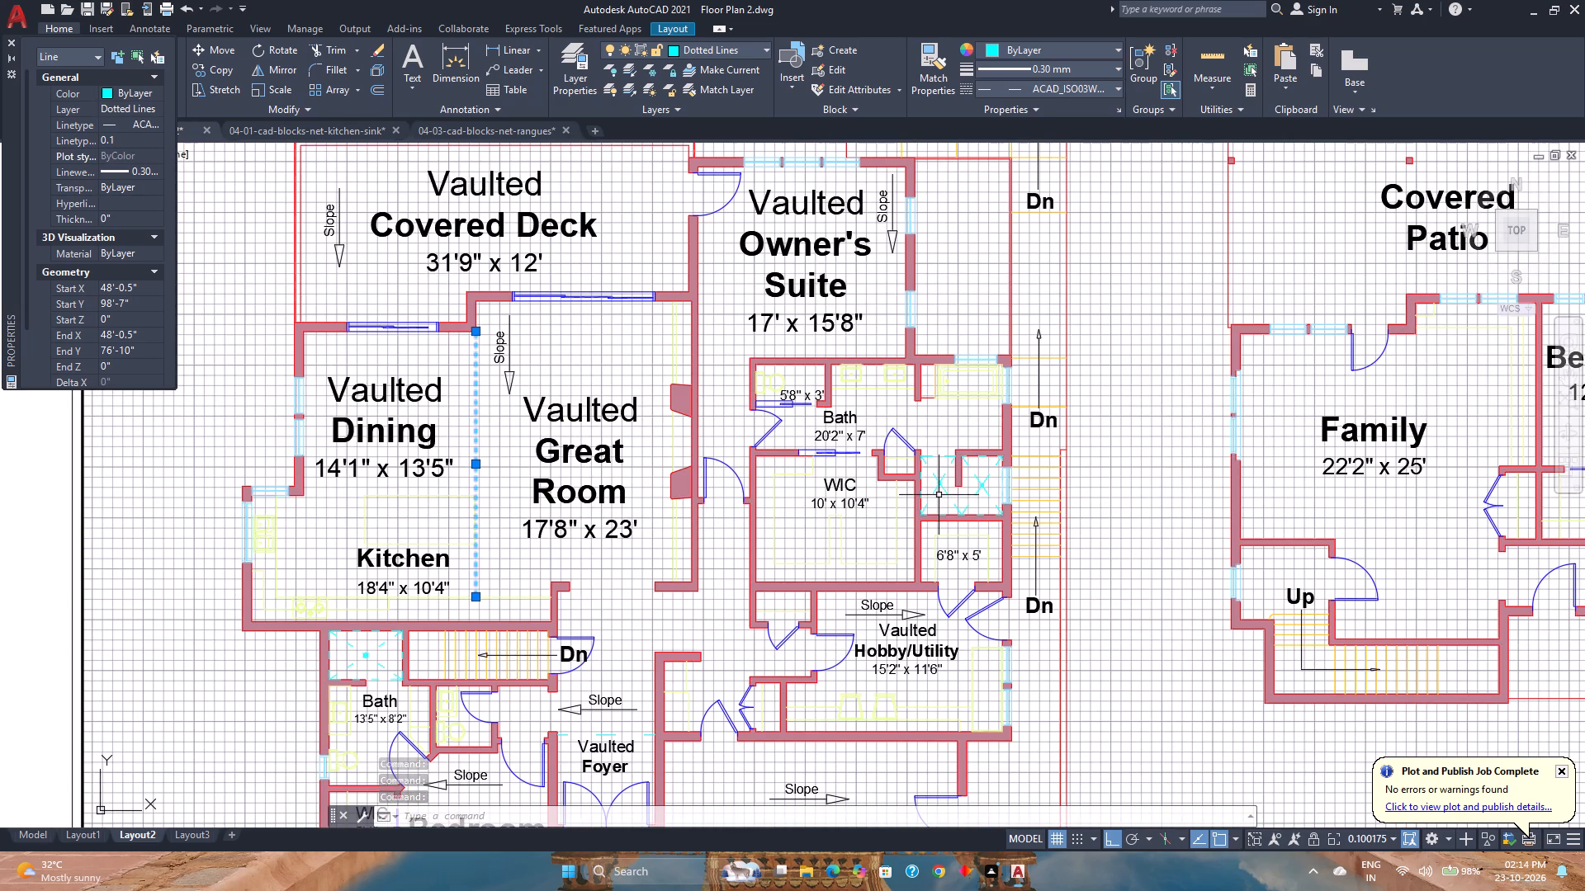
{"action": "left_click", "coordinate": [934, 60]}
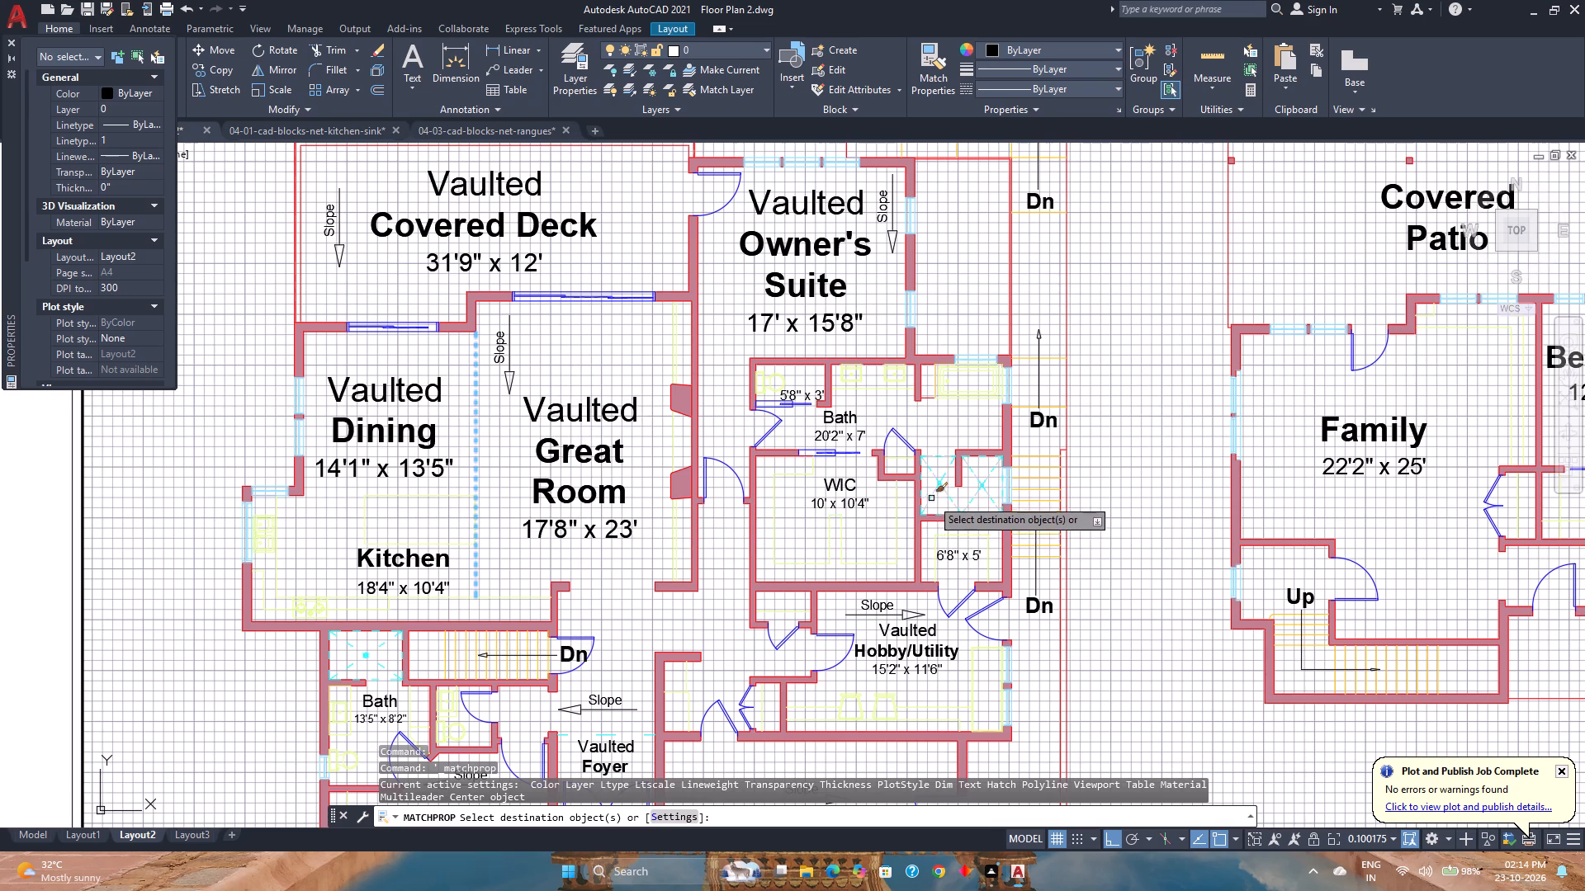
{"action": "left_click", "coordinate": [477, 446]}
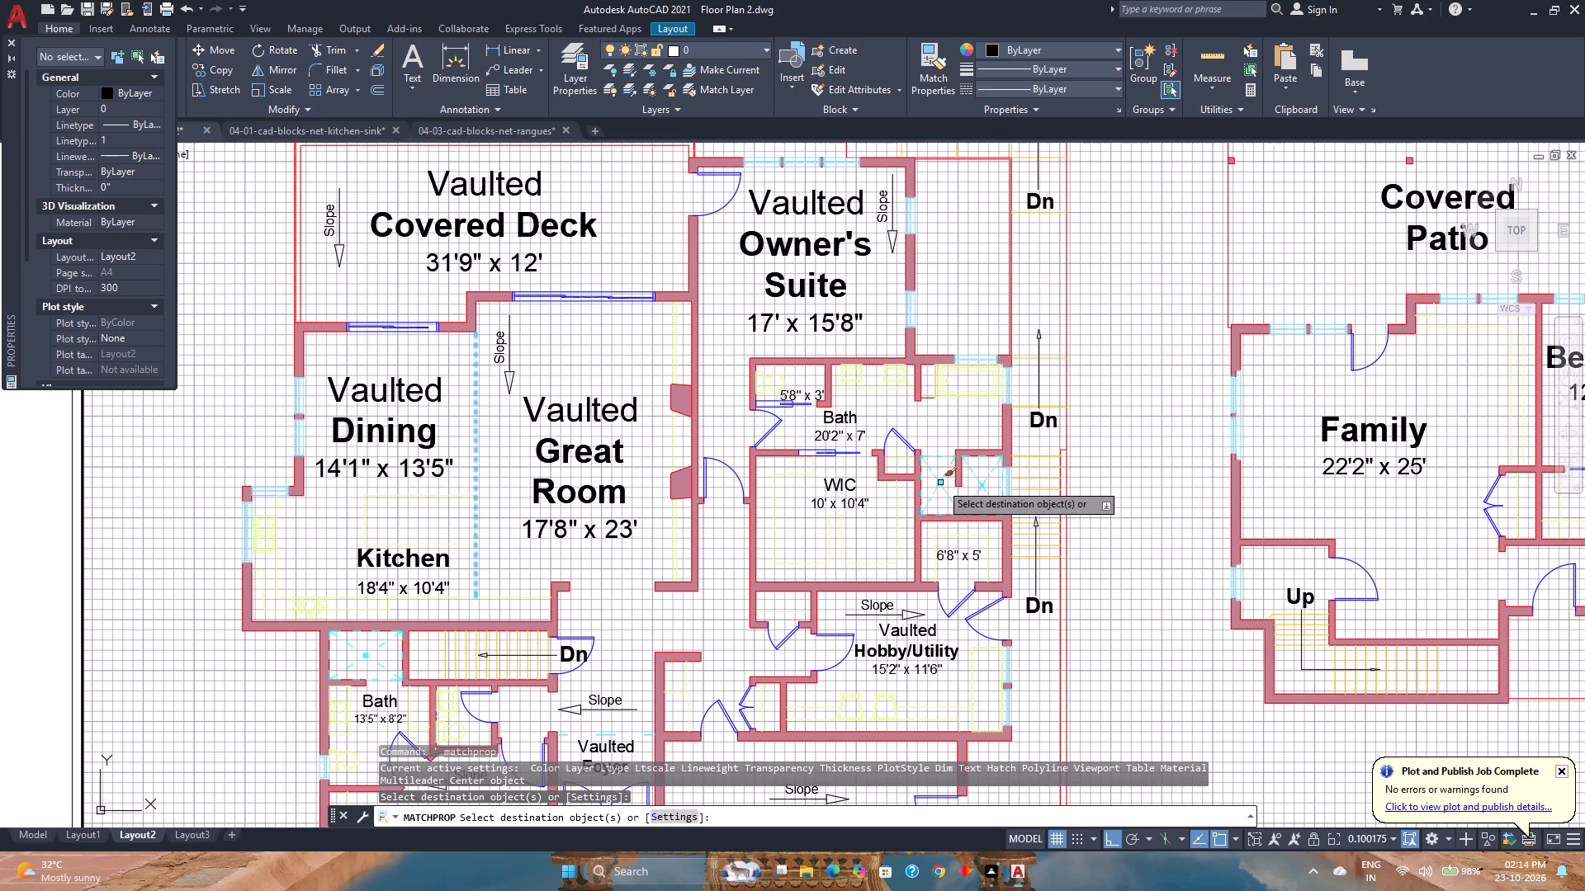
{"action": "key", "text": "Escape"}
Match the Dining–Great Room dashed line's properties onto the crossed dashed shower lines beside the 10' x 10'4" WIC and in the 13'5" x 8'2" Bath.
{"action": "left_click", "coordinate": [930, 46]}
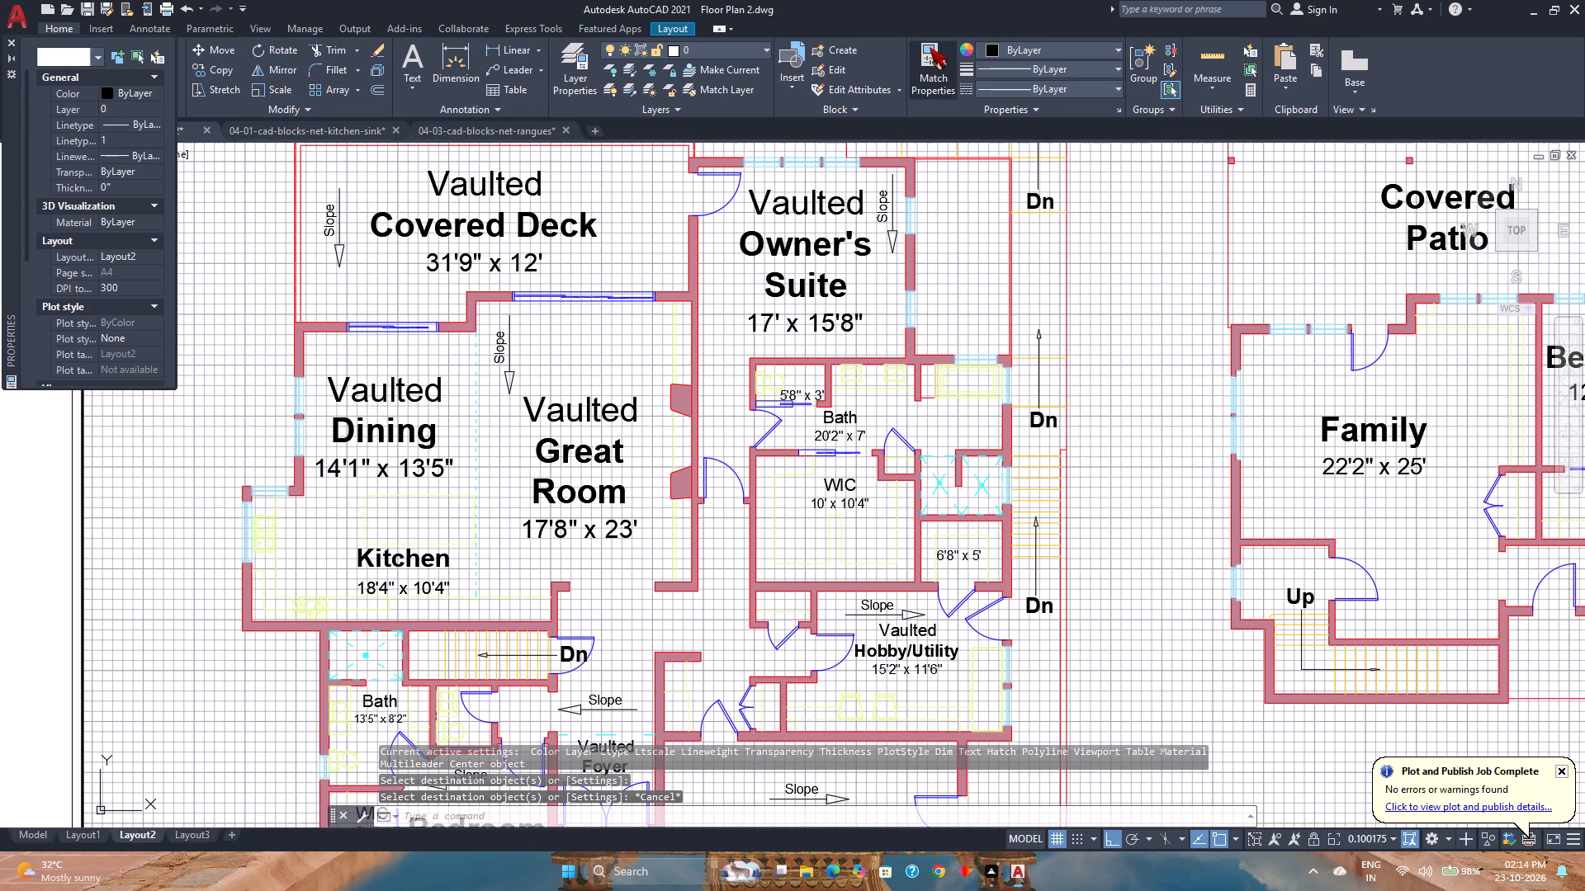
{"action": "left_click", "coordinate": [475, 455]}
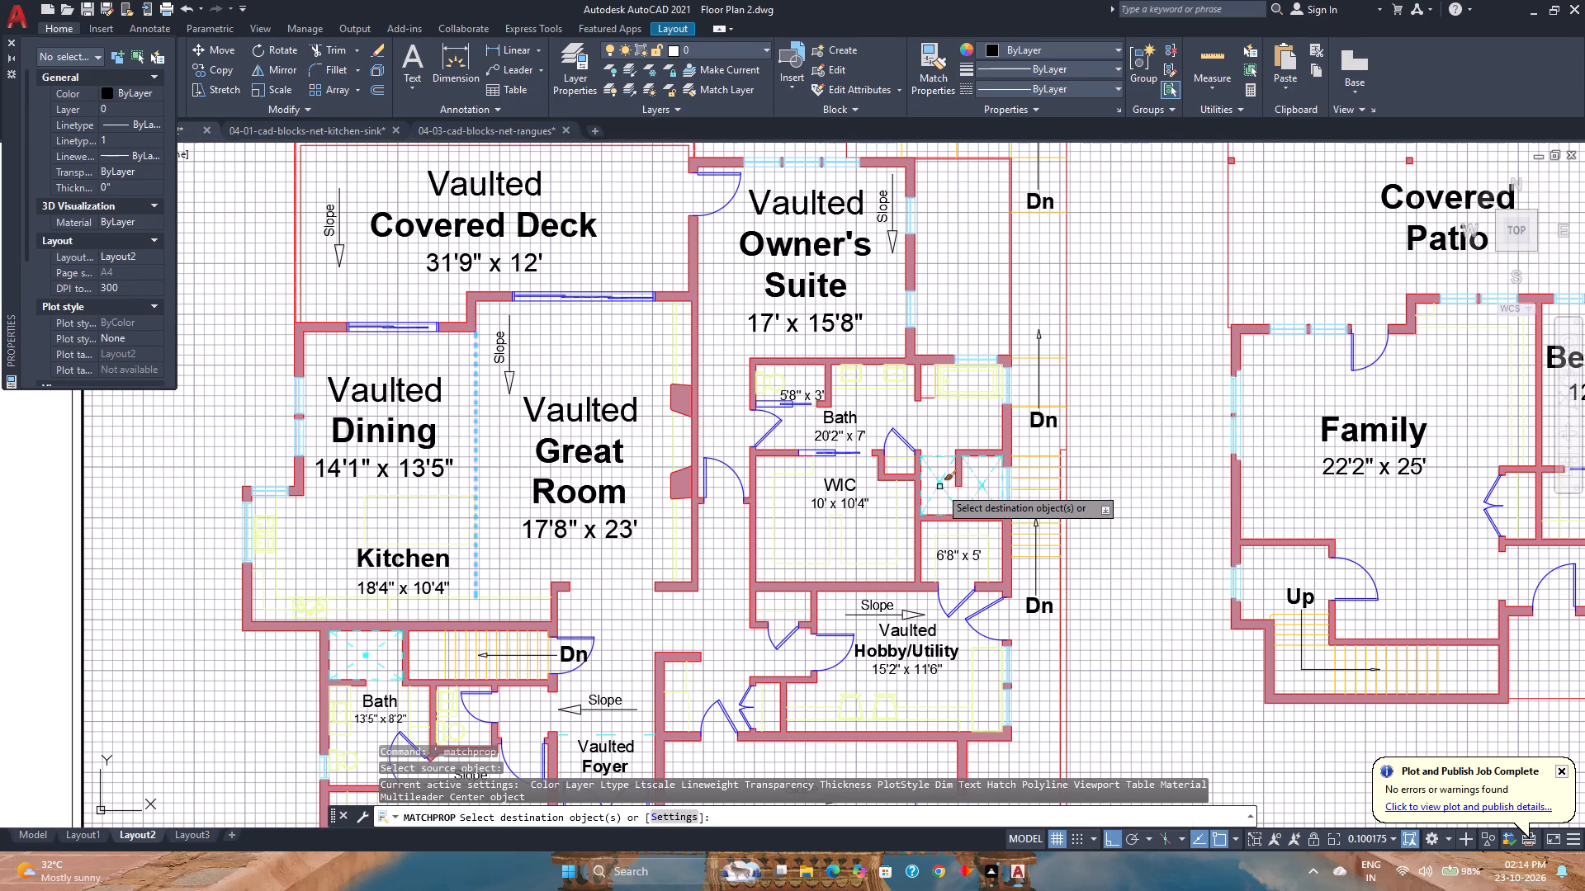
{"action": "scroll", "coordinate": [939, 487], "scroll_direction": "up", "scroll_amount": 5}
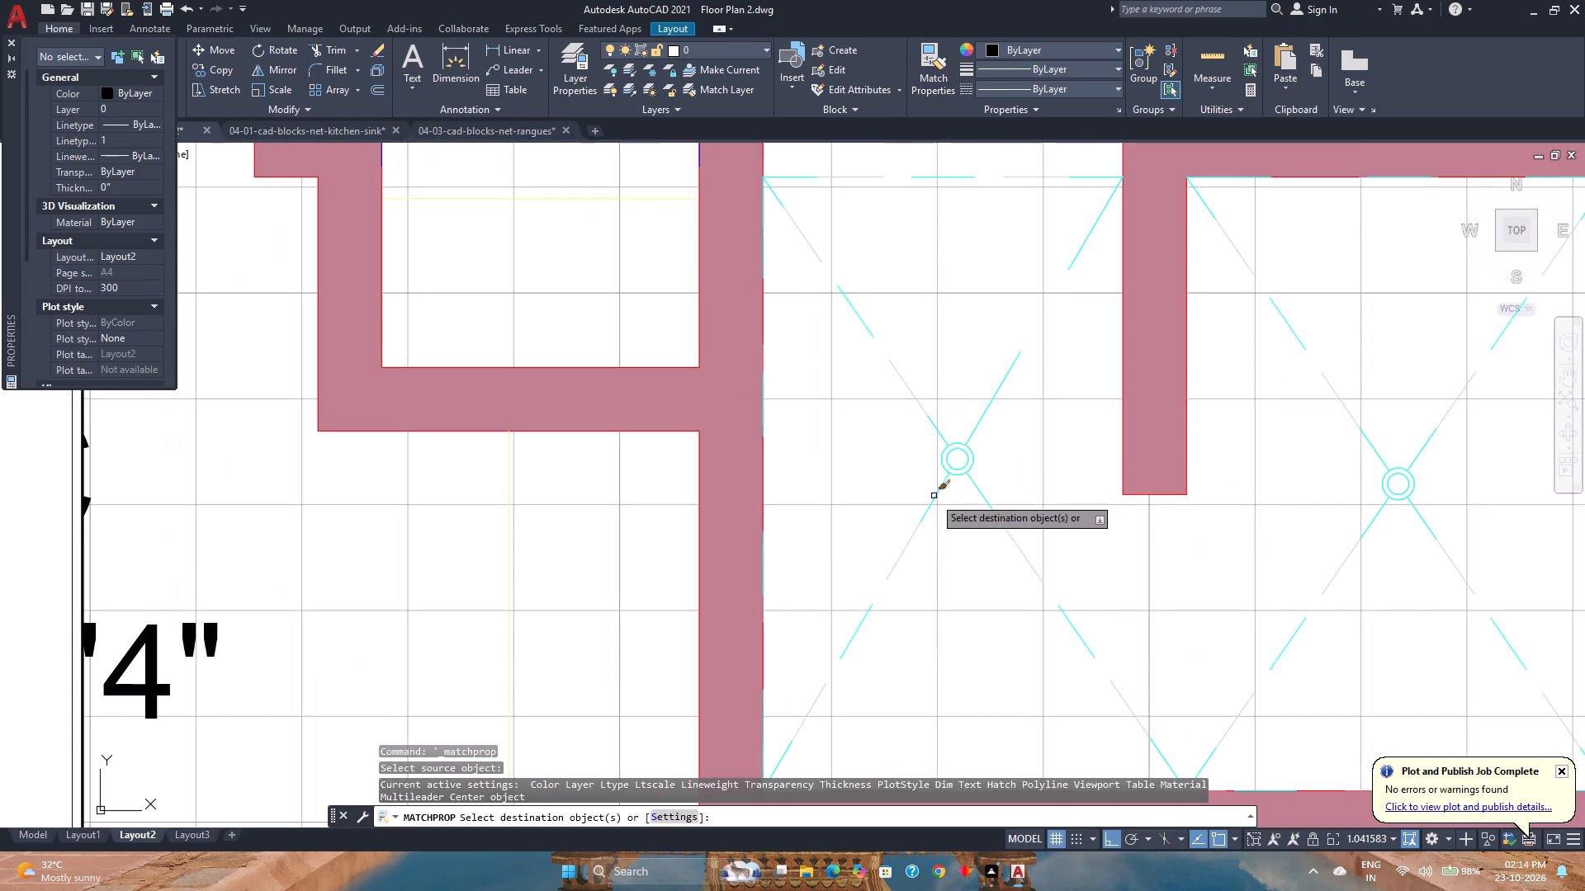
{"action": "left_click", "coordinate": [906, 544]}
{"action": "scroll", "coordinate": [906, 544], "scroll_direction": "down", "scroll_amount": 3}
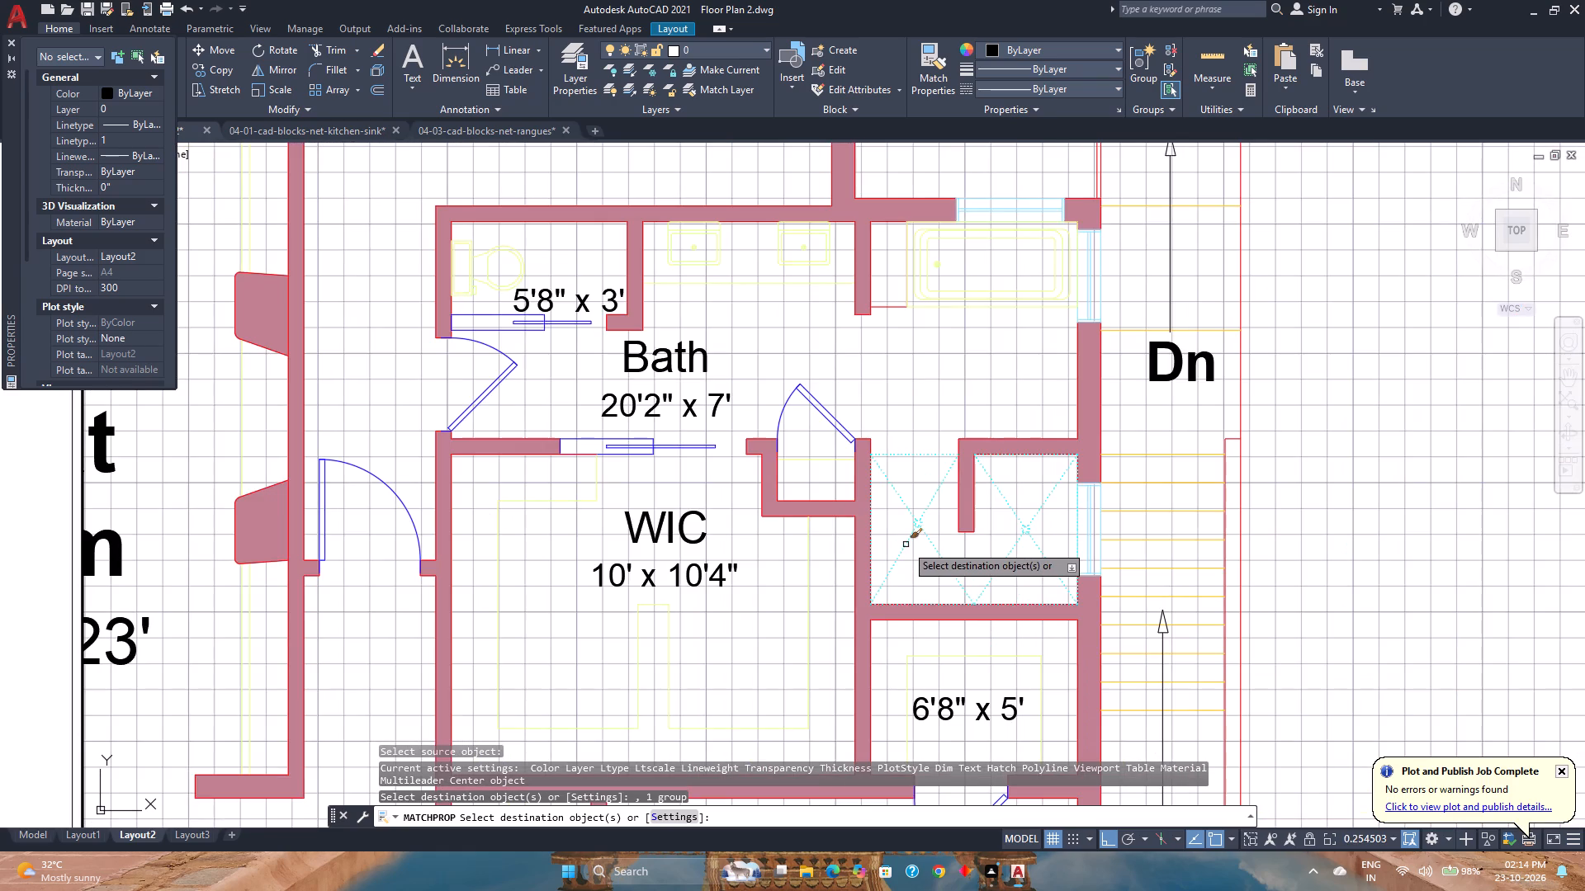
{"action": "scroll", "coordinate": [906, 544], "scroll_direction": "down", "scroll_amount": 4}
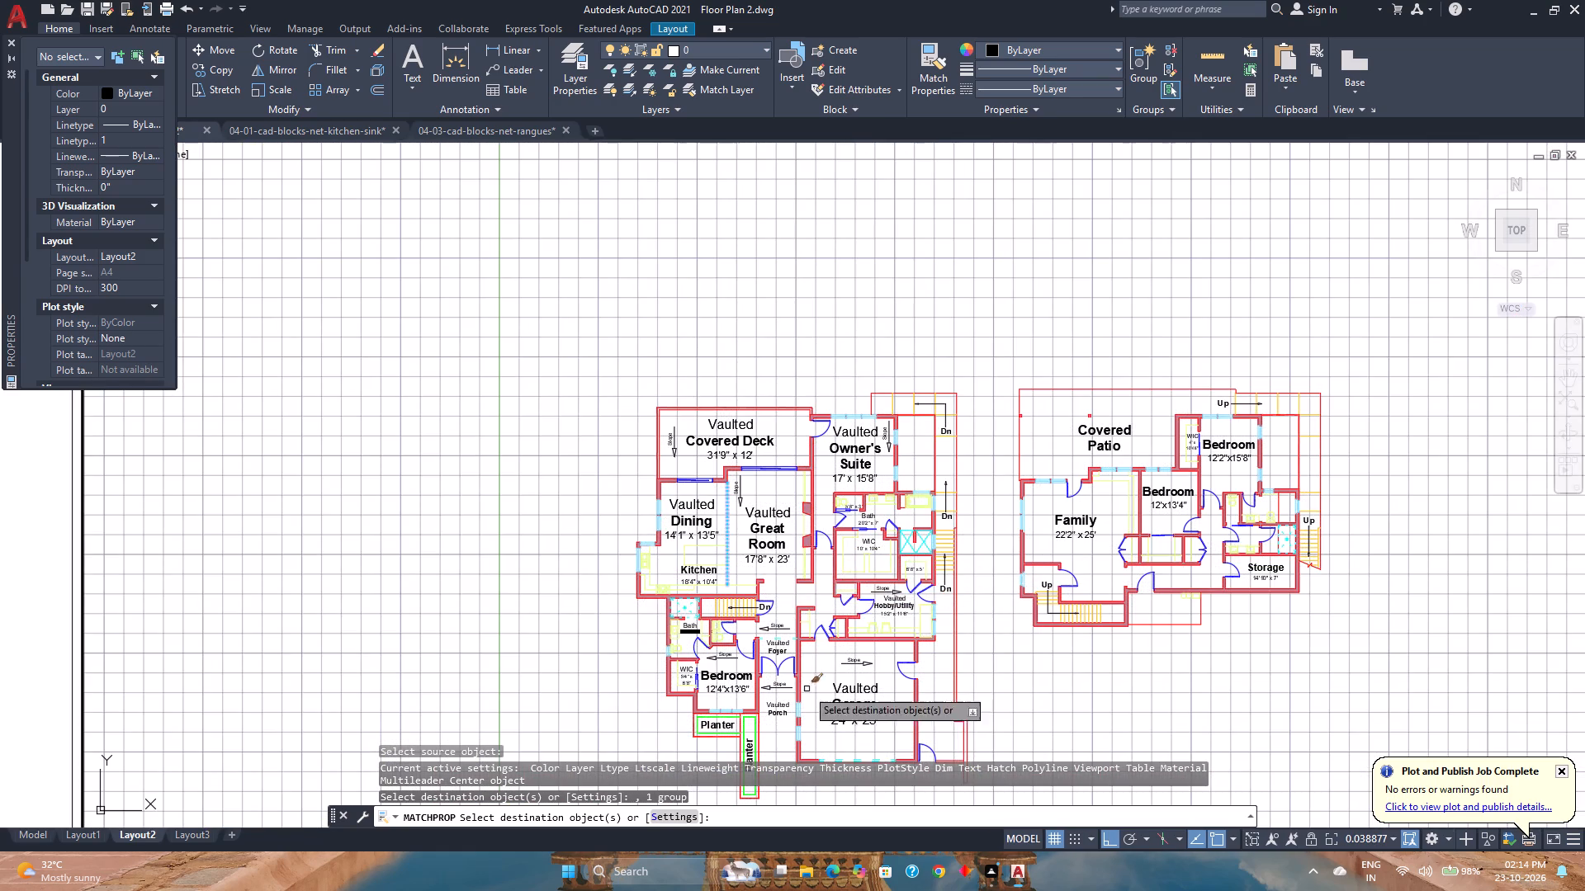
{"action": "scroll", "coordinate": [742, 660], "scroll_direction": "up", "scroll_amount": 1}
{"action": "scroll", "coordinate": [665, 582], "scroll_direction": "up", "scroll_amount": 3}
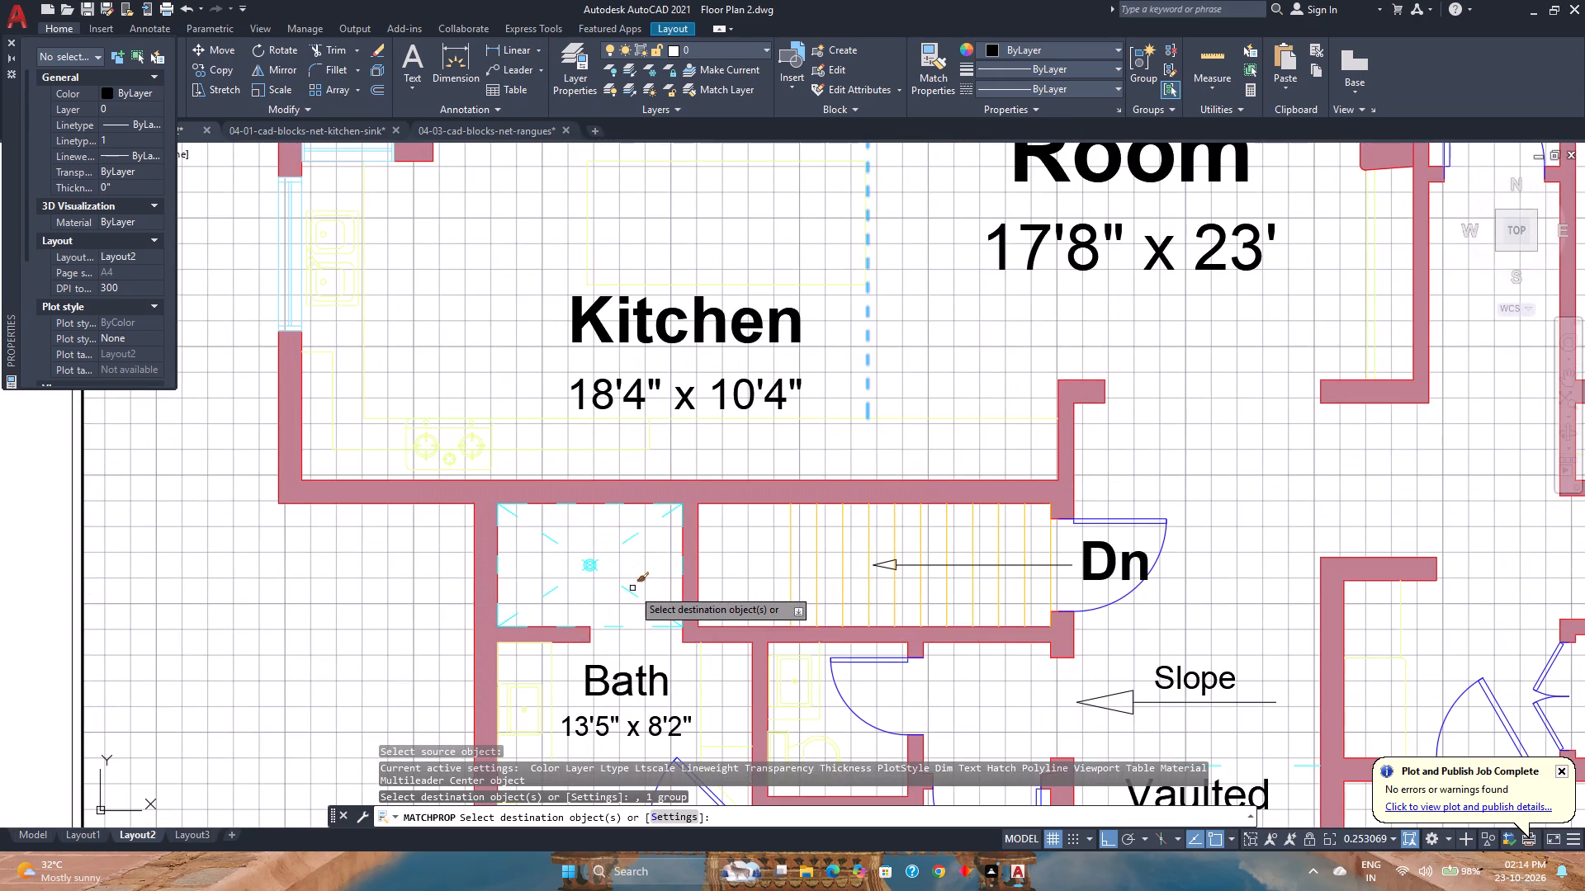
{"action": "left_click", "coordinate": [630, 590]}
Match the same dashed line's properties onto the dashed line above the Vaulted Foyer label.
{"action": "scroll", "coordinate": [630, 590], "scroll_direction": "down", "scroll_amount": 3}
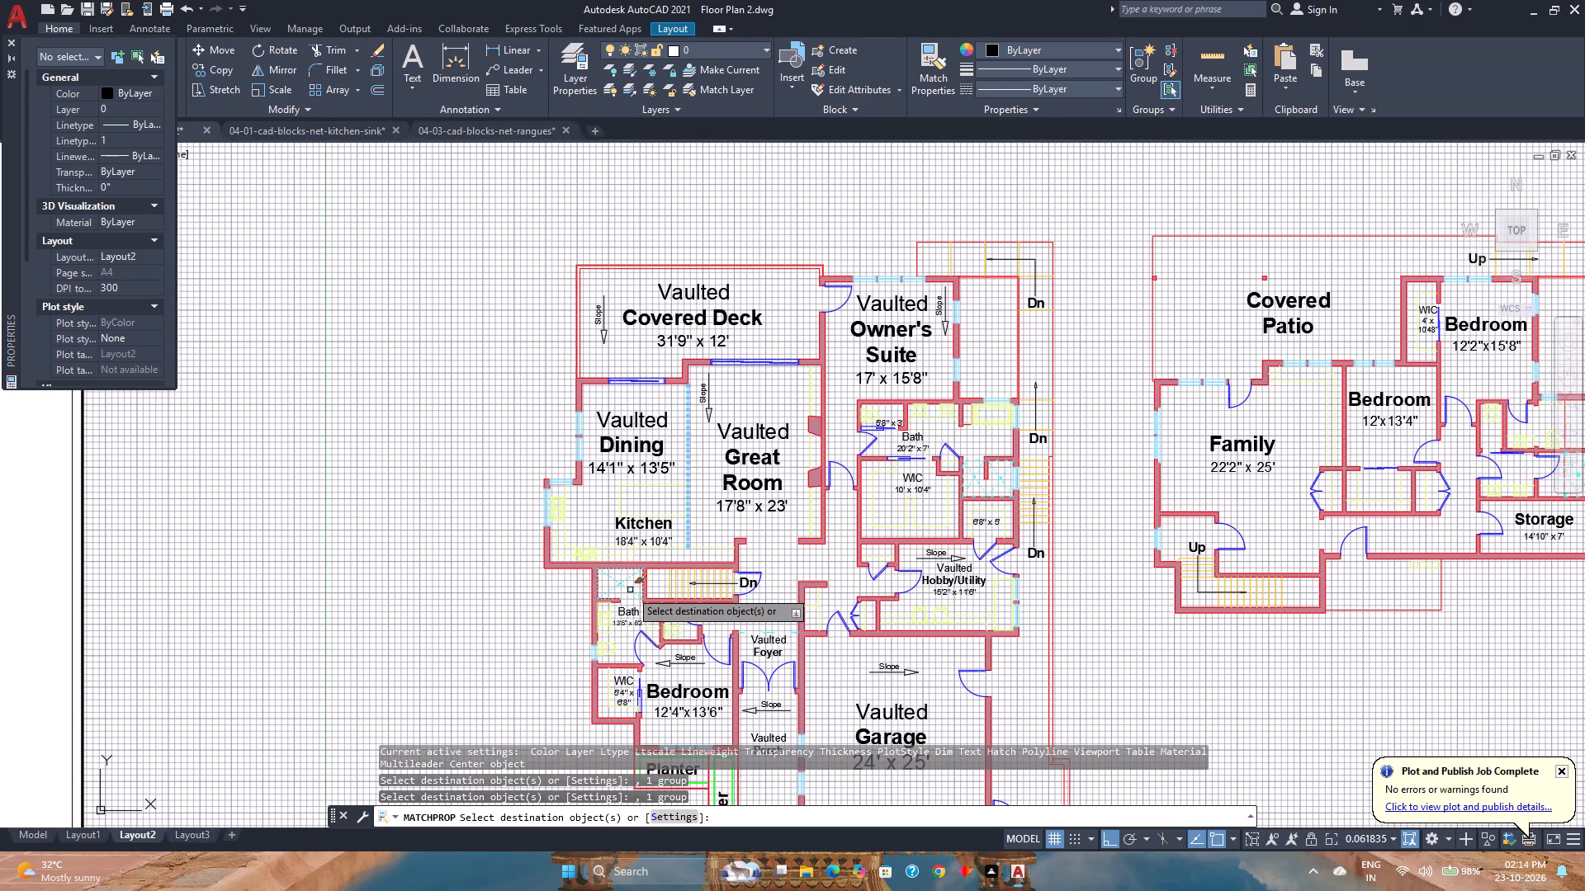
{"action": "scroll", "coordinate": [1007, 484], "scroll_direction": "up", "scroll_amount": 3}
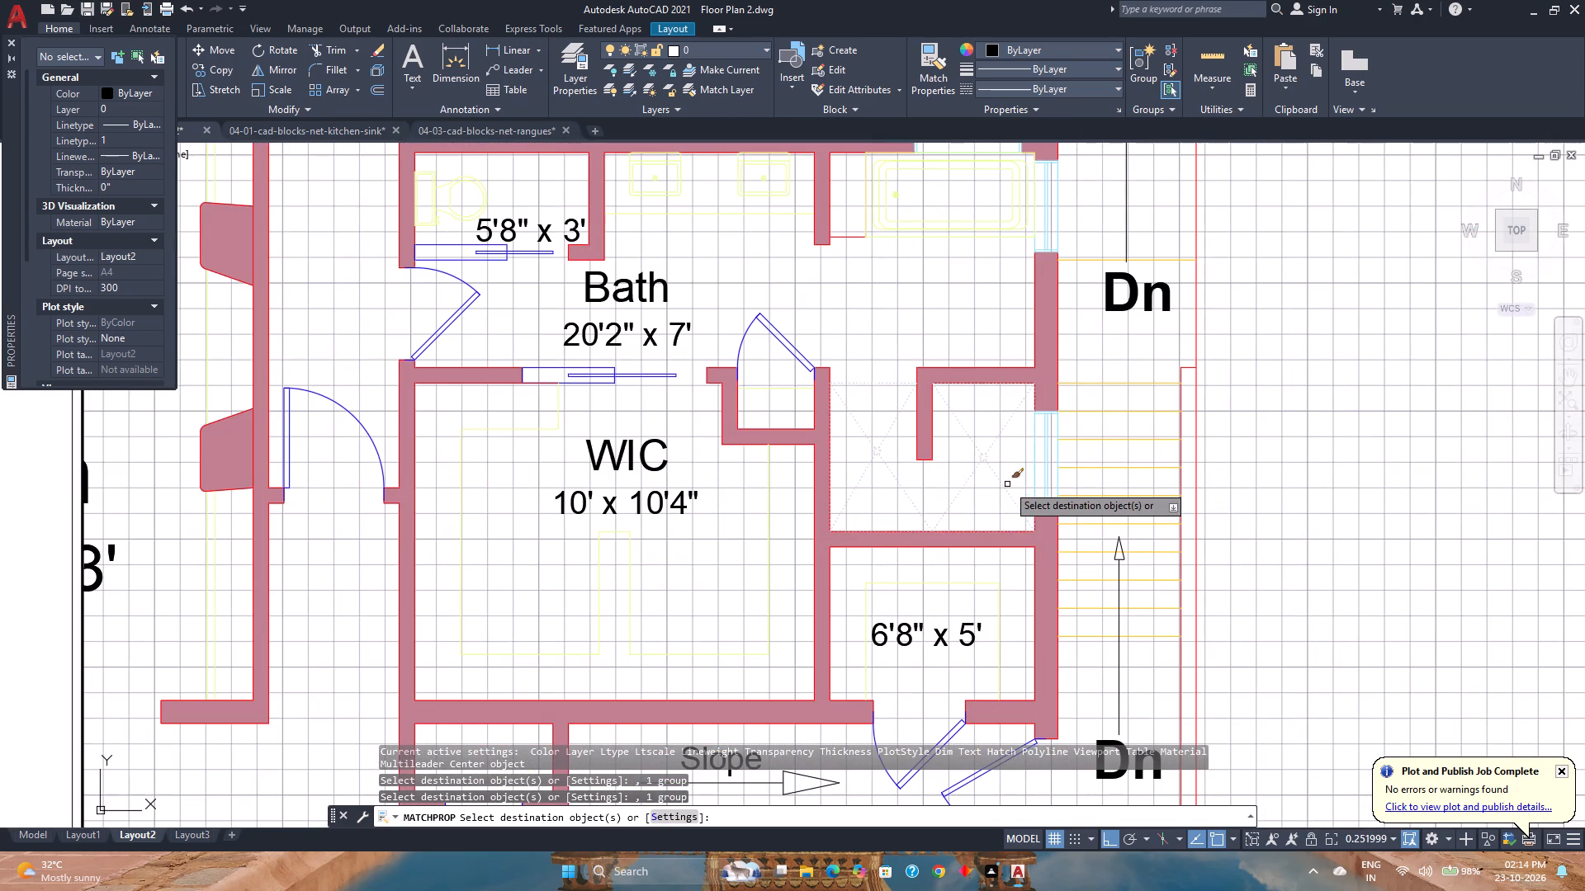
{"action": "scroll", "coordinate": [821, 570], "scroll_direction": "down", "scroll_amount": 3}
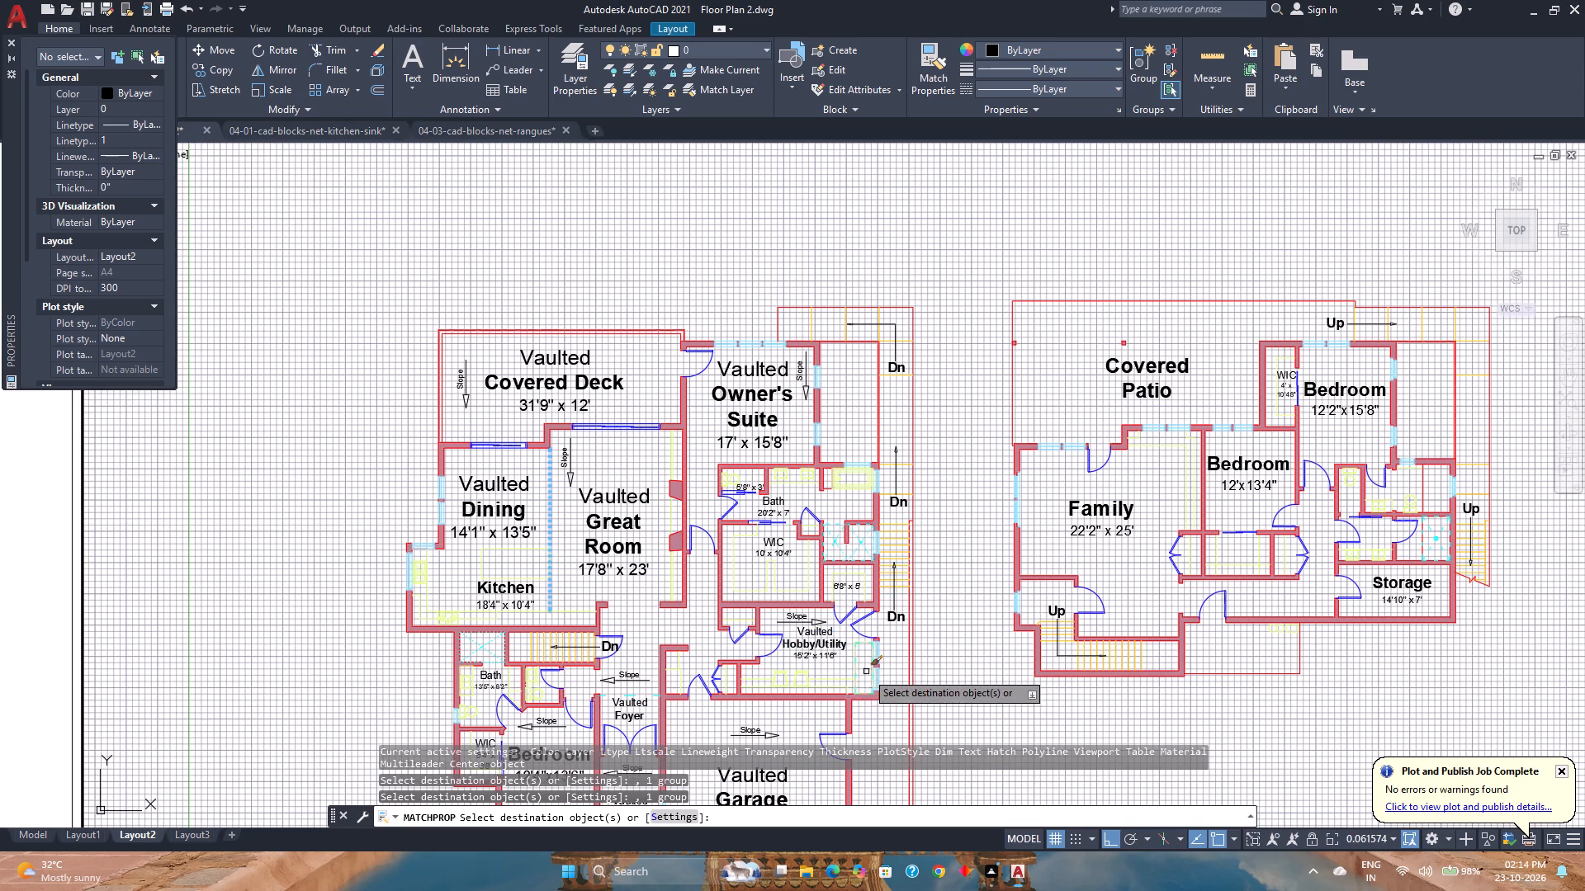
{"action": "scroll", "coordinate": [866, 672], "scroll_direction": "up", "scroll_amount": 3}
{"action": "scroll", "coordinate": [791, 621], "scroll_direction": "down", "scroll_amount": 3}
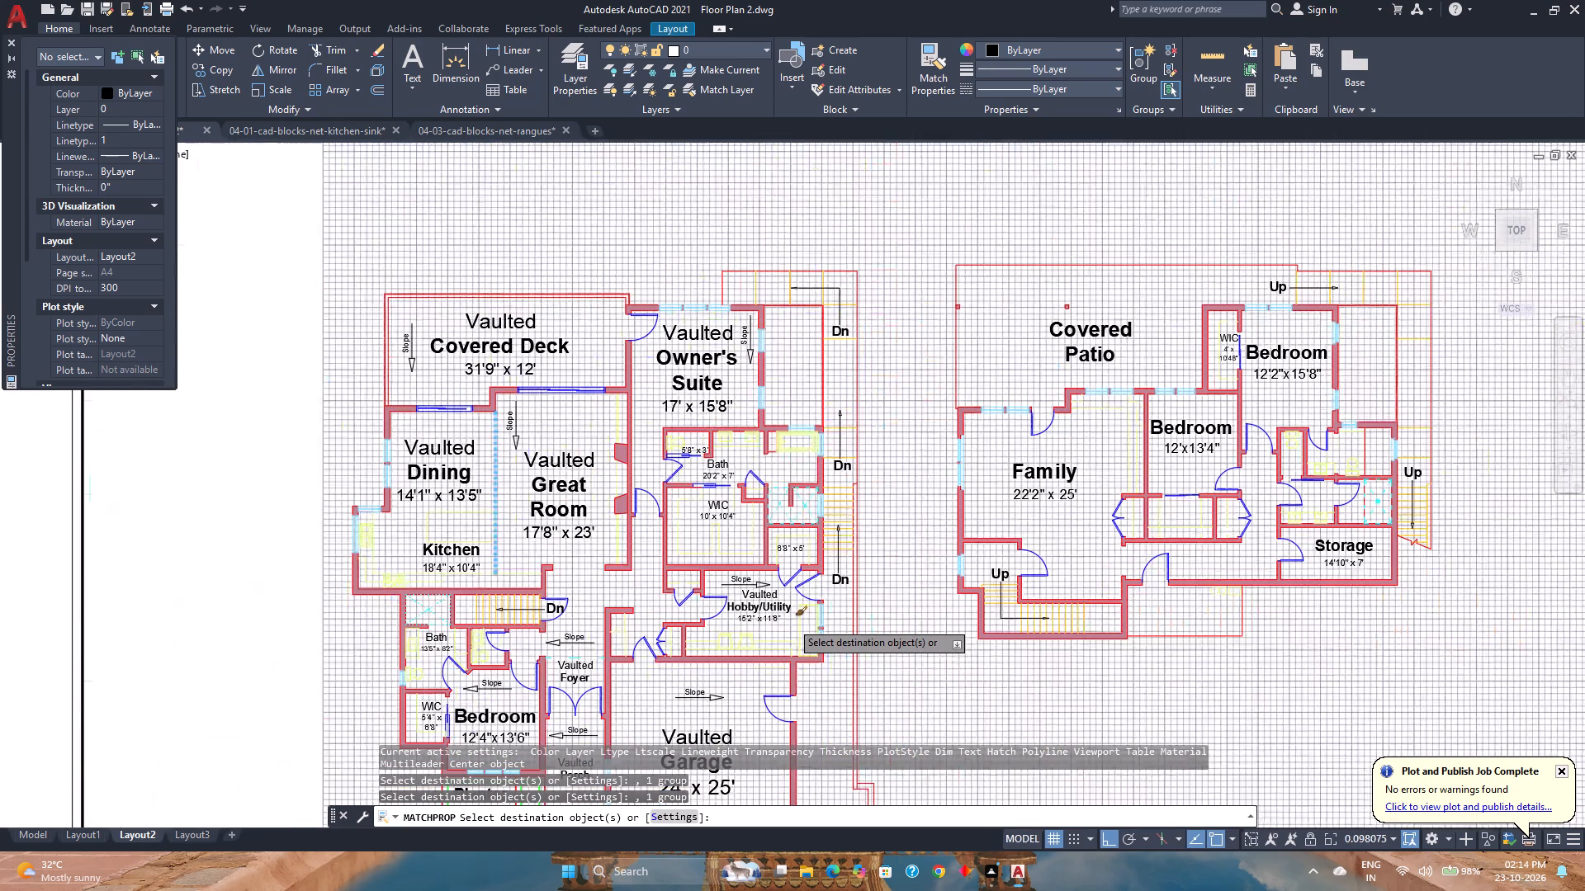
{"action": "middle_click_drag", "start_coordinate": [758, 678], "coordinate": [789, 520]}
{"action": "middle_click", "coordinate": [789, 520]}
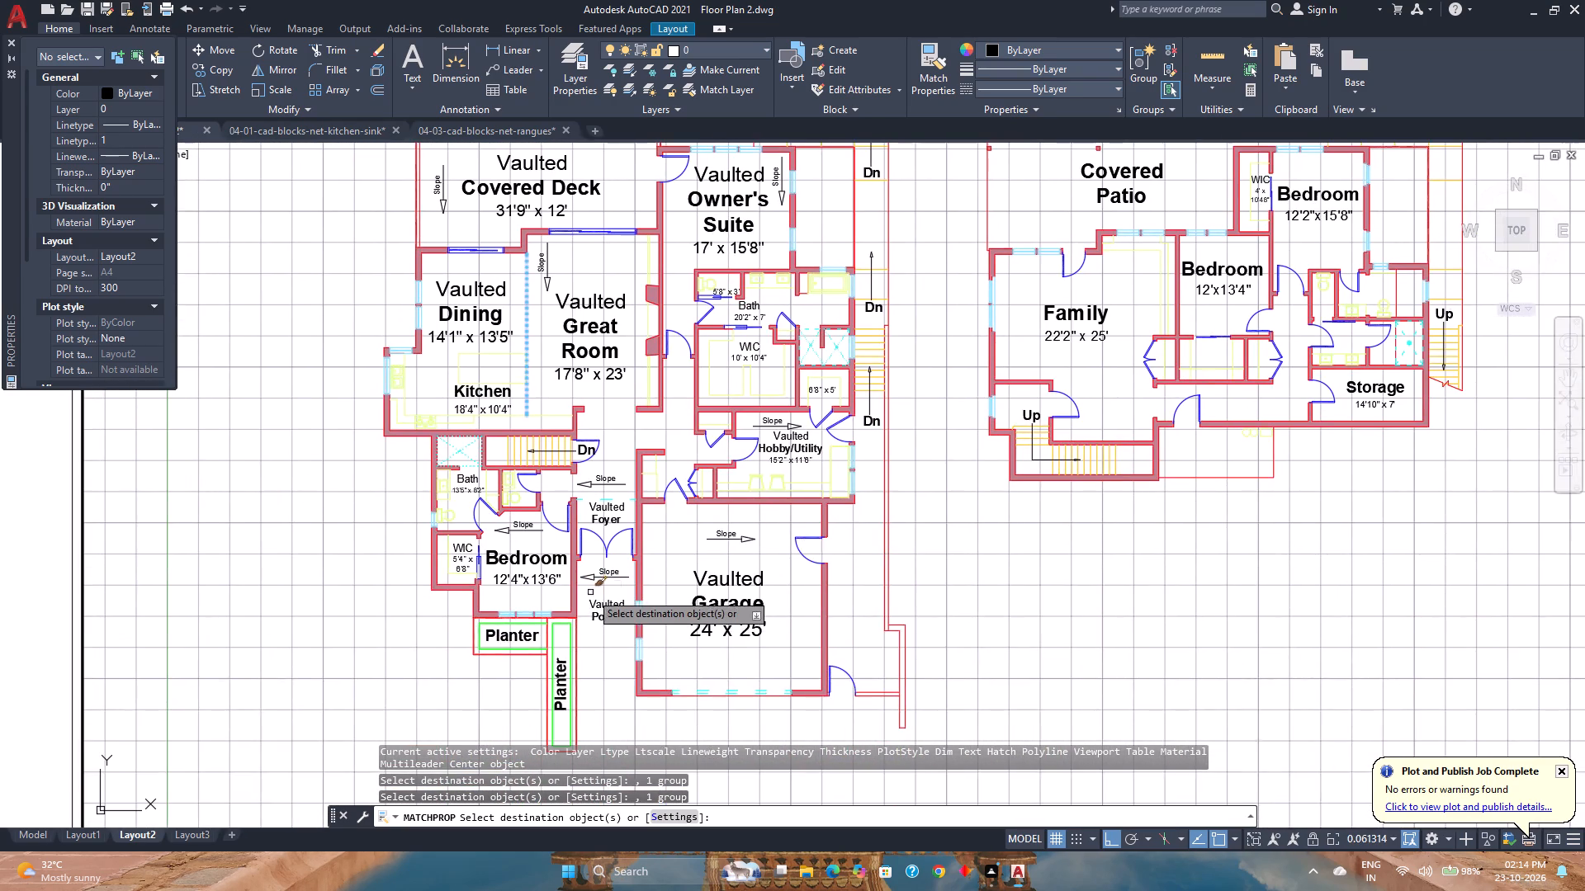
{"action": "scroll", "coordinate": [590, 592], "scroll_direction": "up", "scroll_amount": 2}
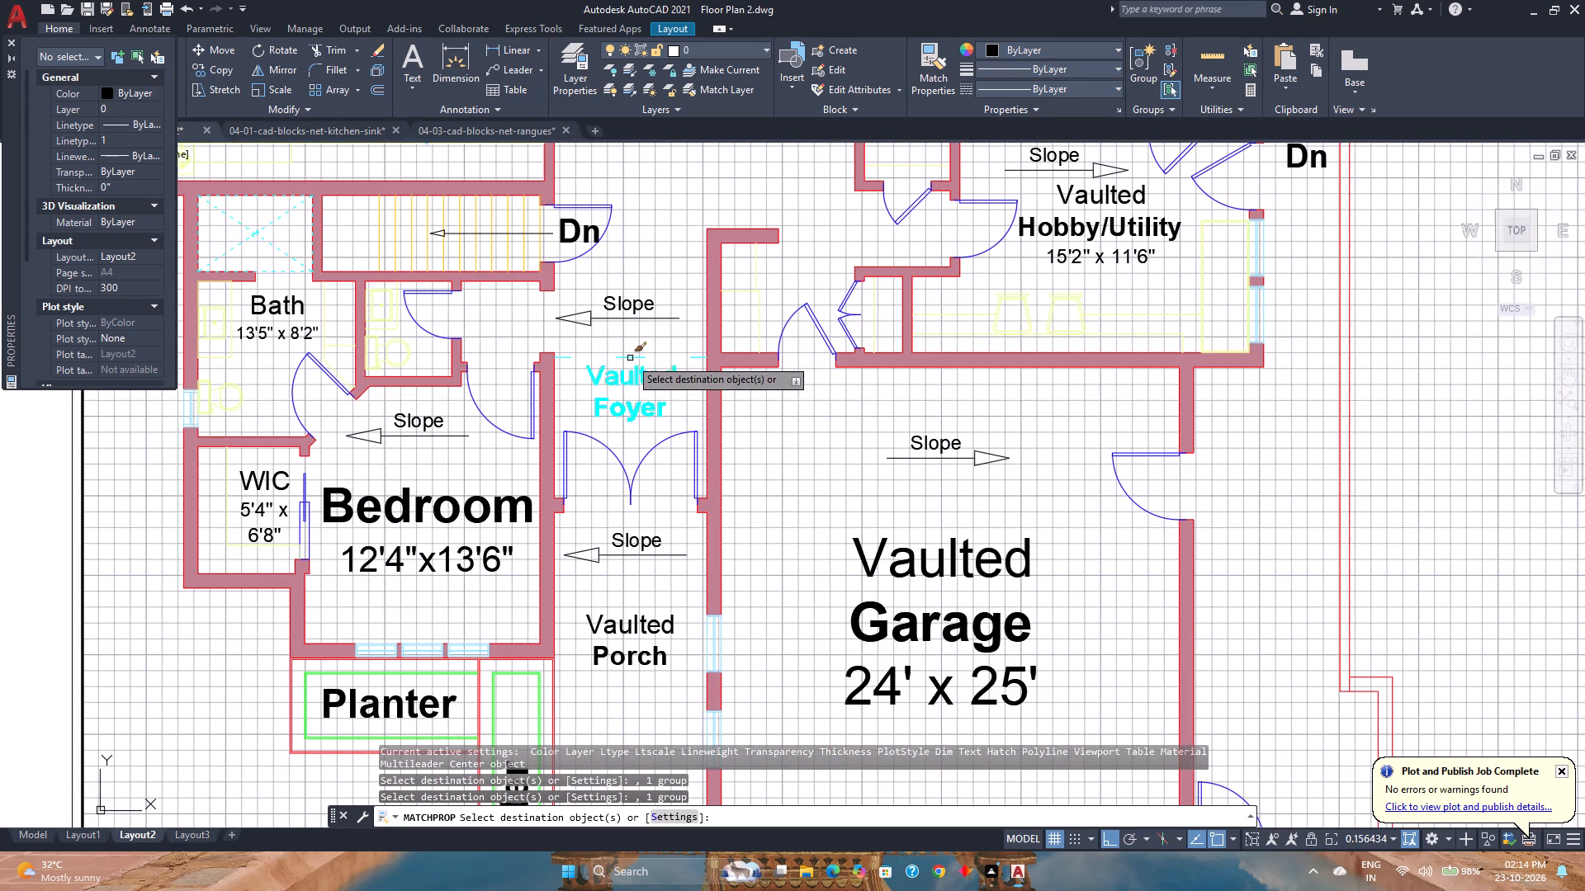
{"action": "left_click", "coordinate": [629, 356]}
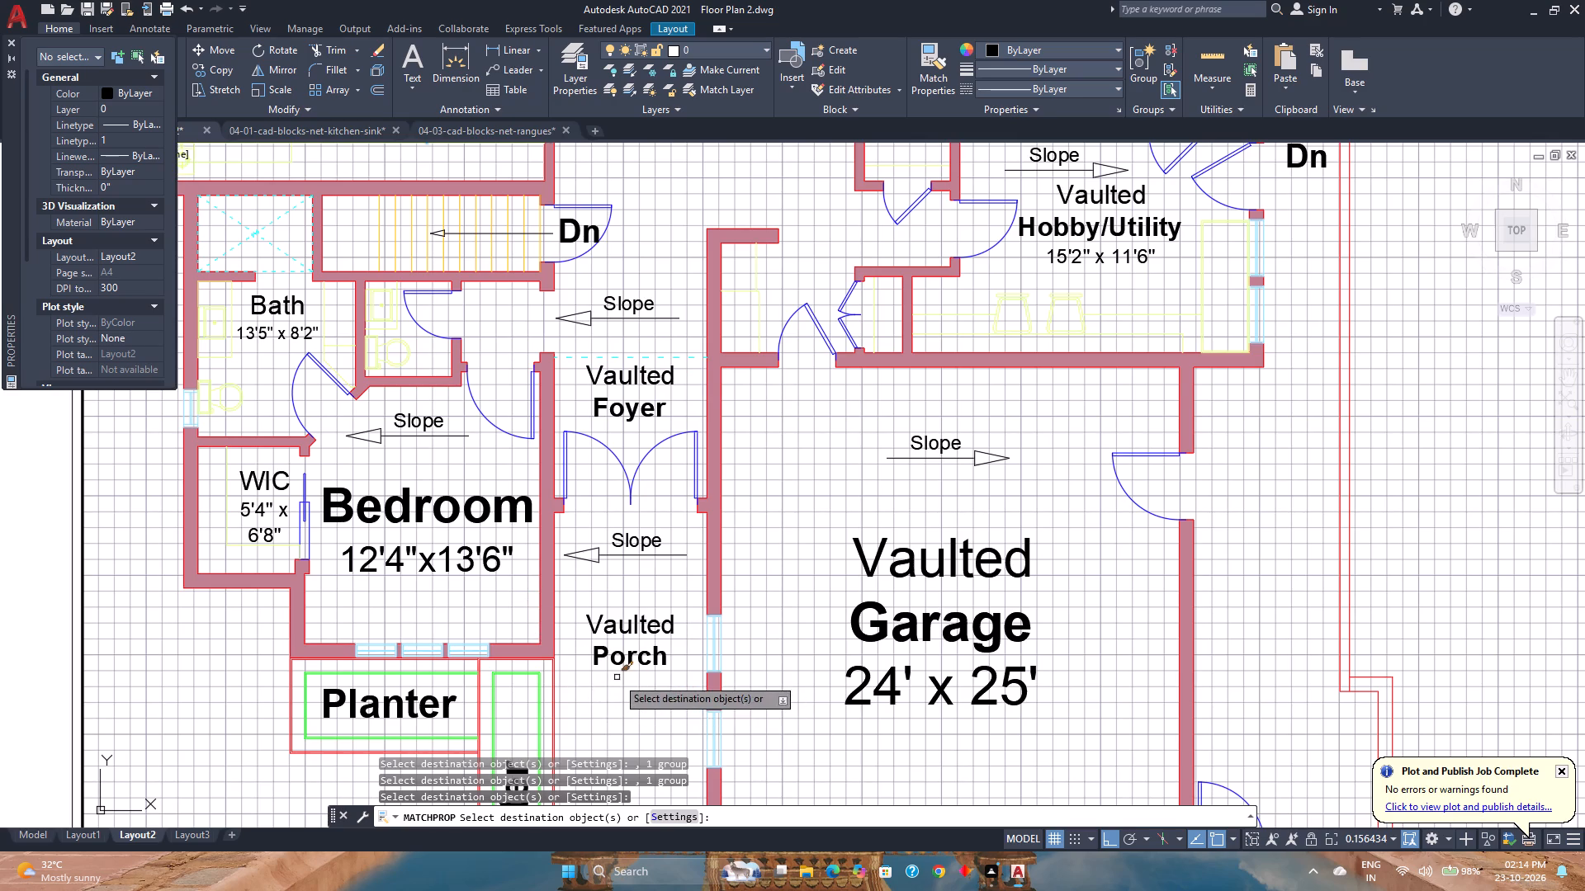
Match the same properties onto the crossed dashed shower lines above Storage in the second floor plan, and close the object properties.
{"action": "scroll", "coordinate": [617, 677], "scroll_direction": "down", "scroll_amount": 2}
{"action": "middle_click_drag", "start_coordinate": [1196, 551], "coordinate": [1018, 613]}
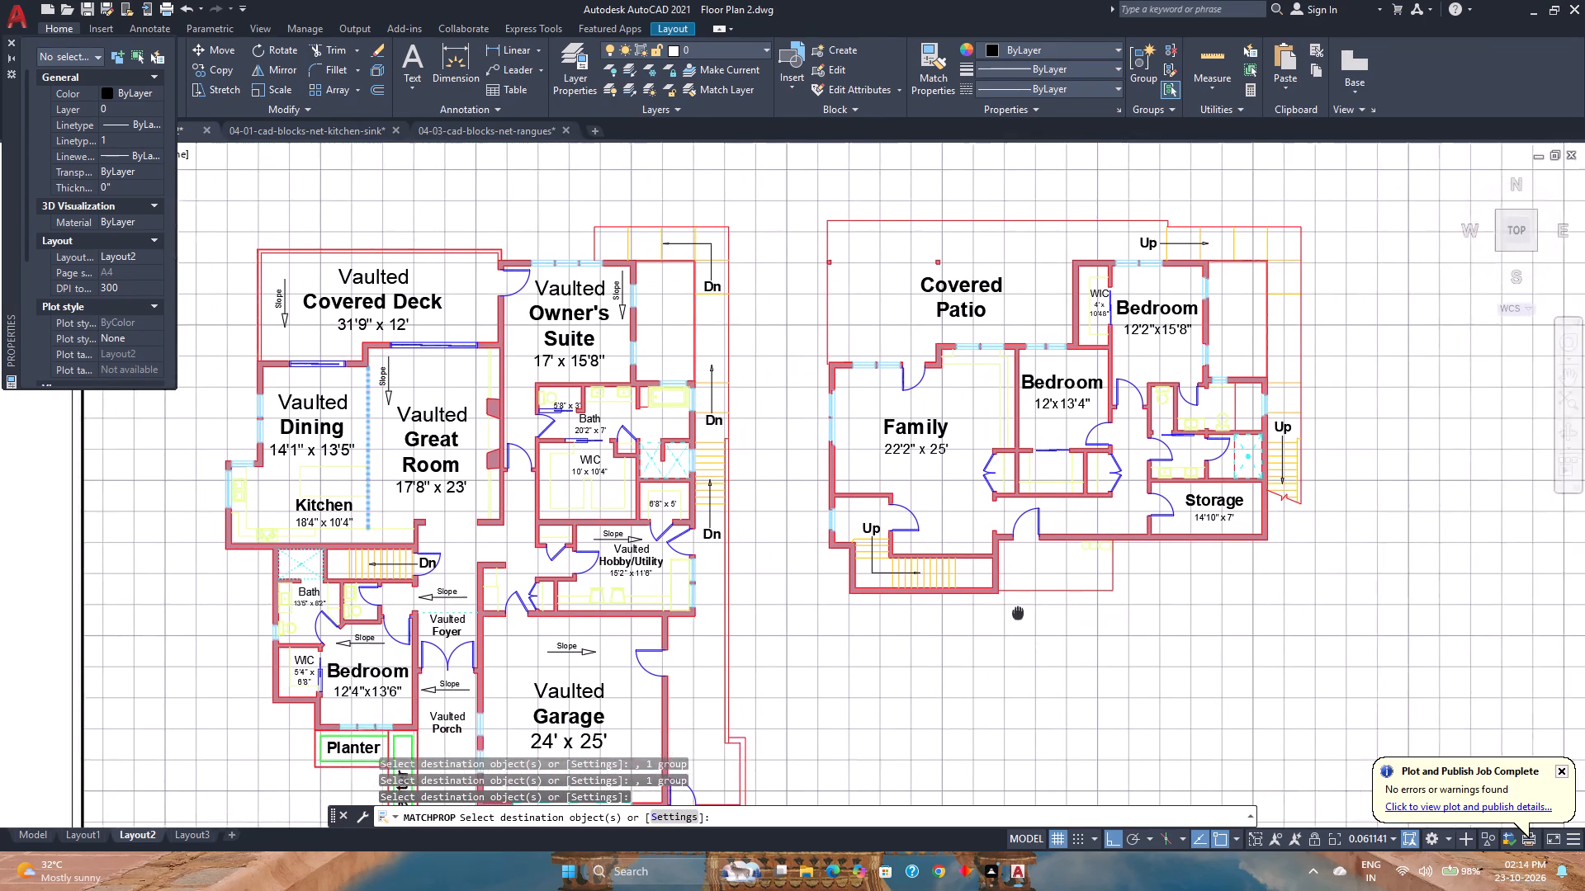
{"action": "middle_click_drag", "start_coordinate": [1018, 613], "coordinate": [988, 624]}
{"action": "left_click", "coordinate": [1220, 460]}
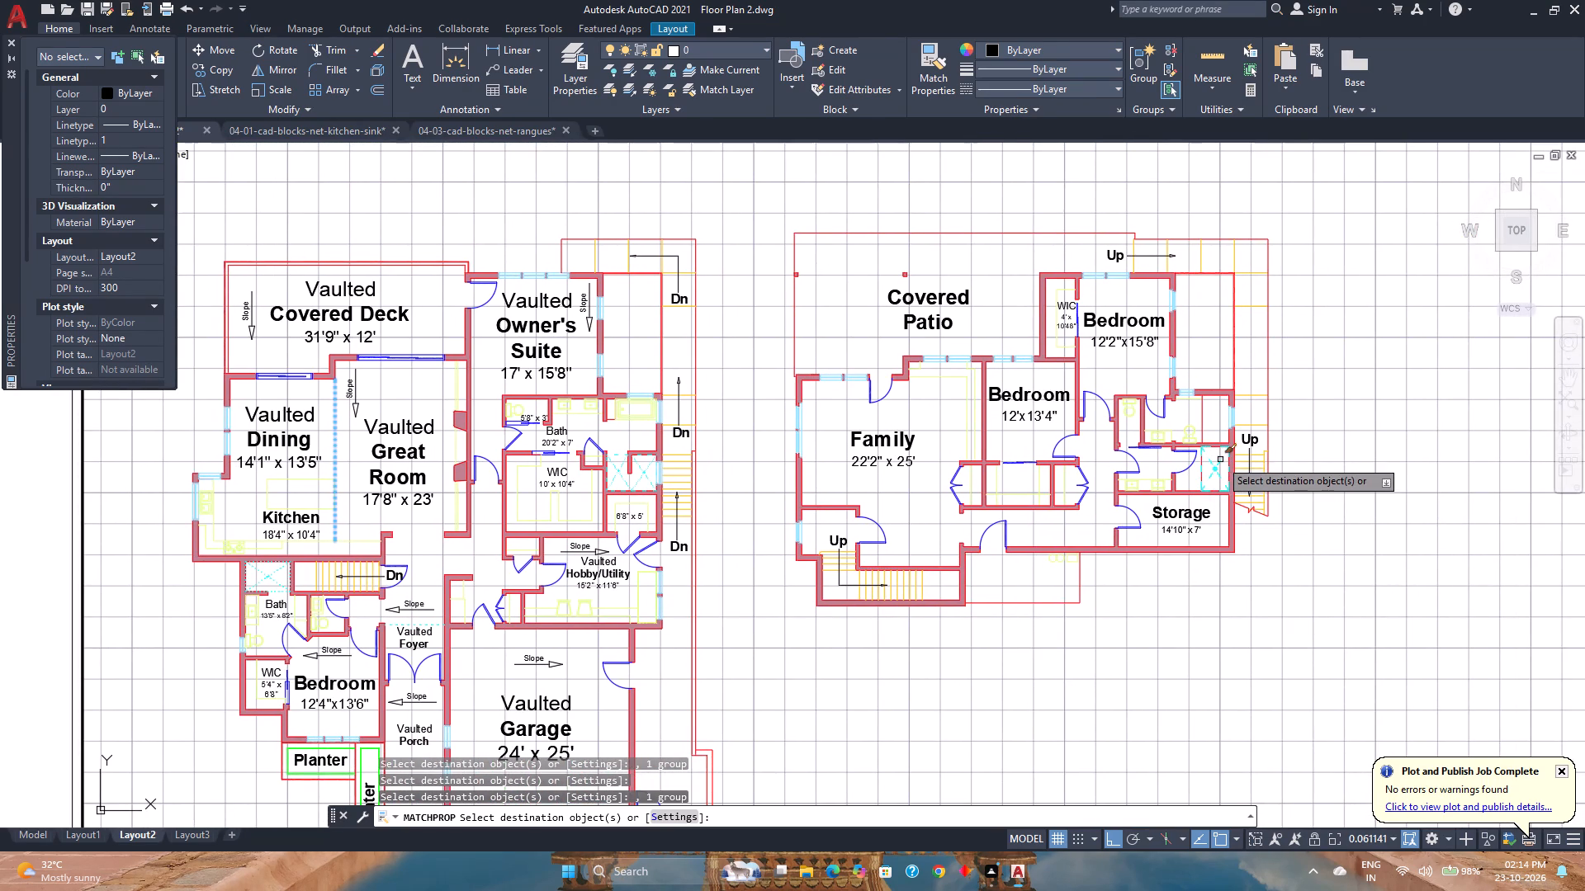
{"action": "scroll", "coordinate": [1209, 482], "scroll_direction": "up", "scroll_amount": 2}
{"action": "left_click", "coordinate": [1209, 468]}
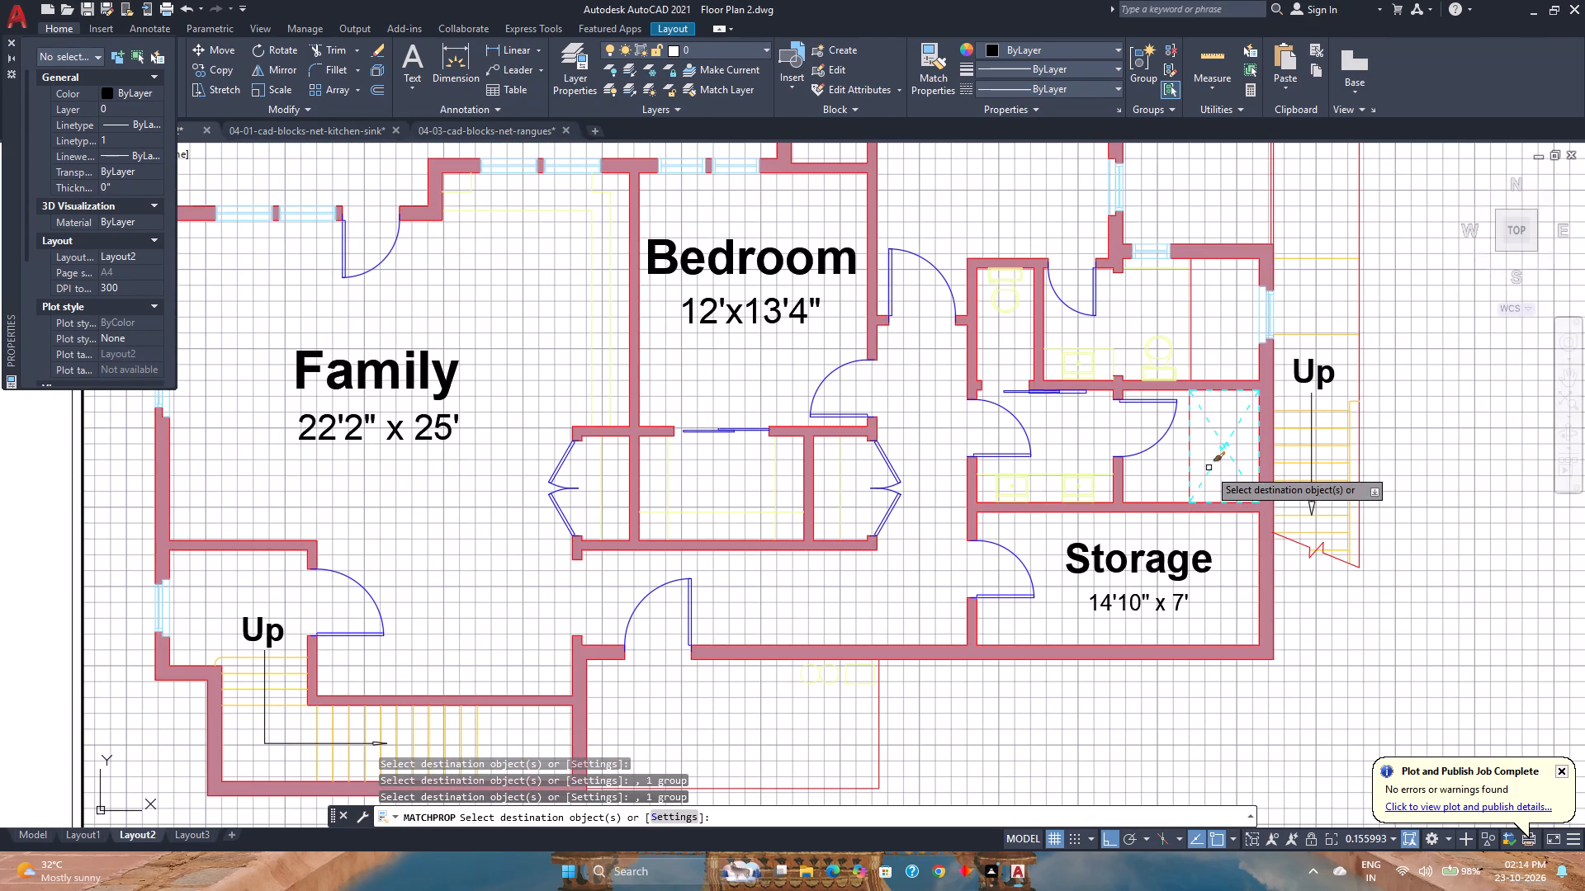
{"action": "scroll", "coordinate": [1044, 568], "scroll_direction": "down", "scroll_amount": 1}
{"action": "scroll", "coordinate": [962, 645], "scroll_direction": "down", "scroll_amount": 1}
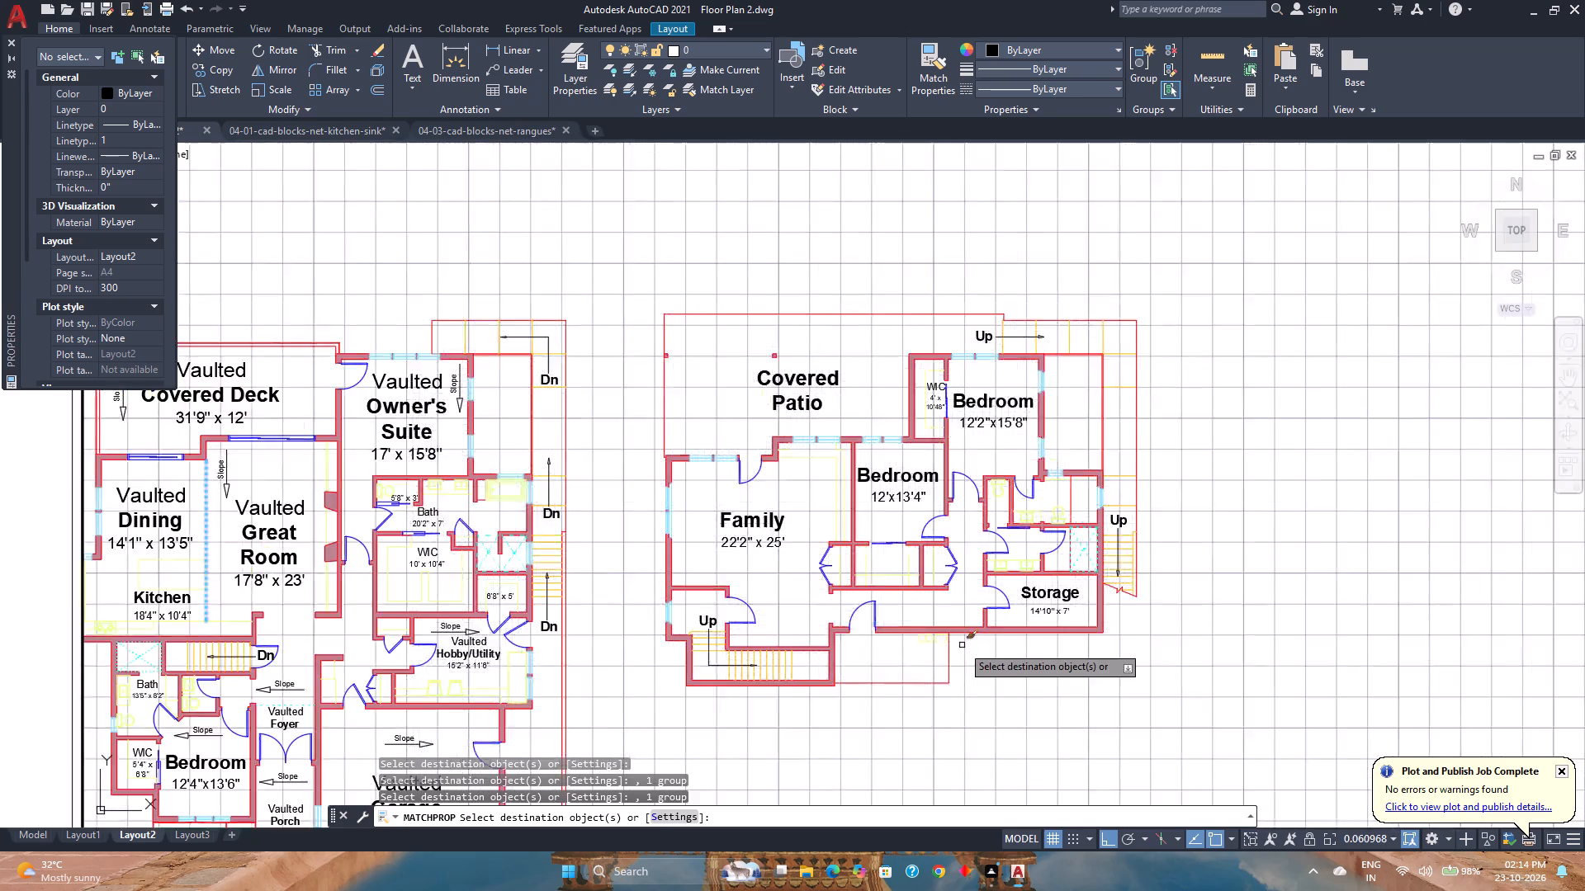
{"action": "scroll", "coordinate": [962, 645], "scroll_direction": "down", "scroll_amount": 1}
{"action": "key", "text": "Escape"}
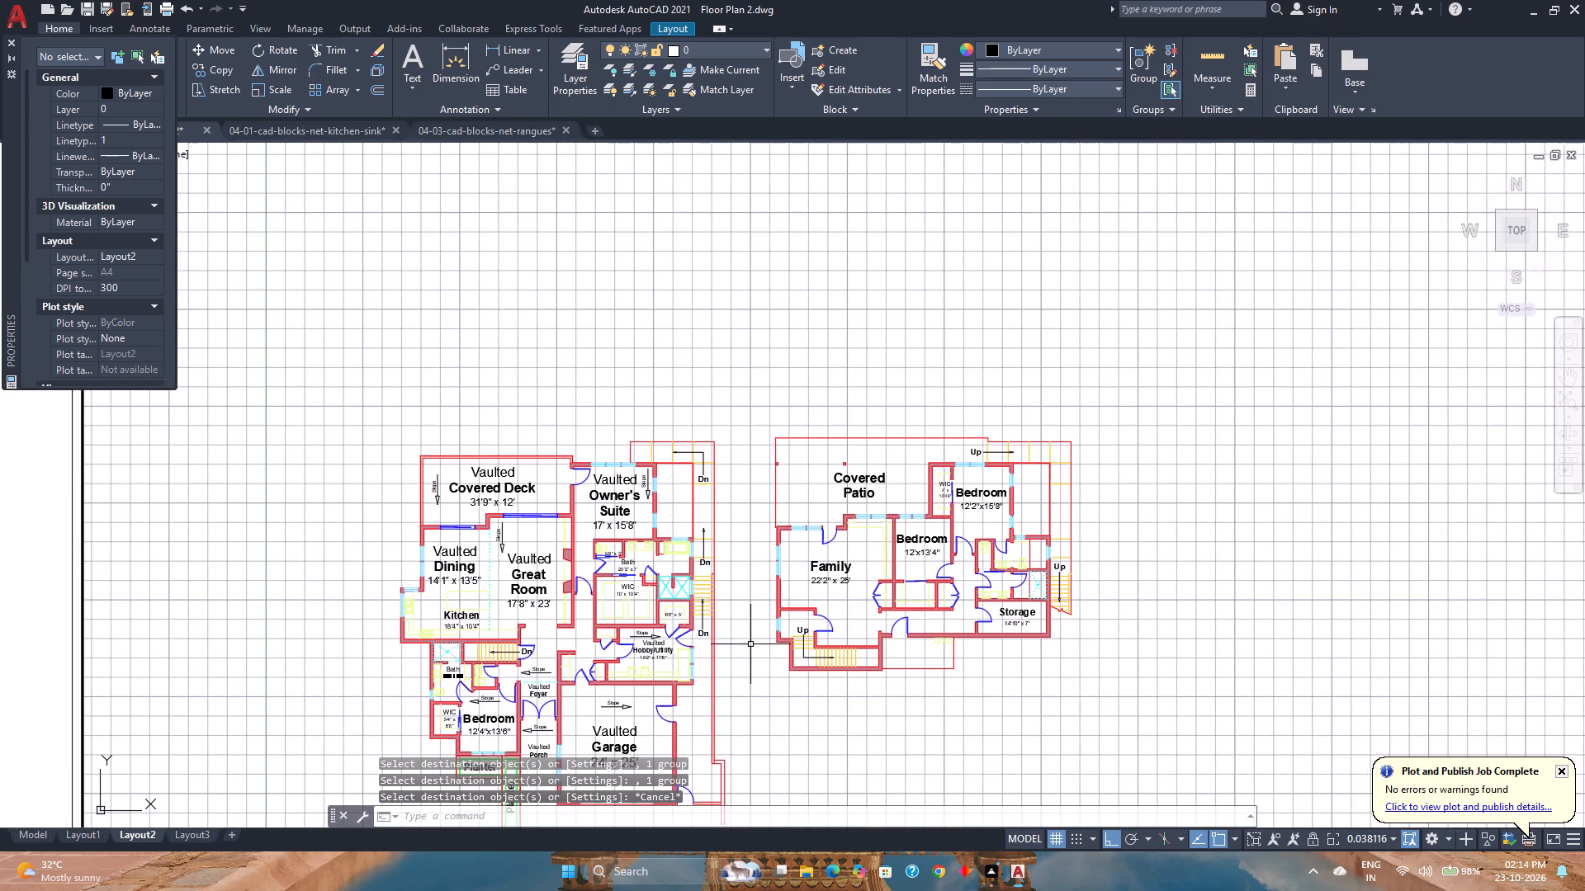
{"action": "left_click", "coordinate": [17, 44]}
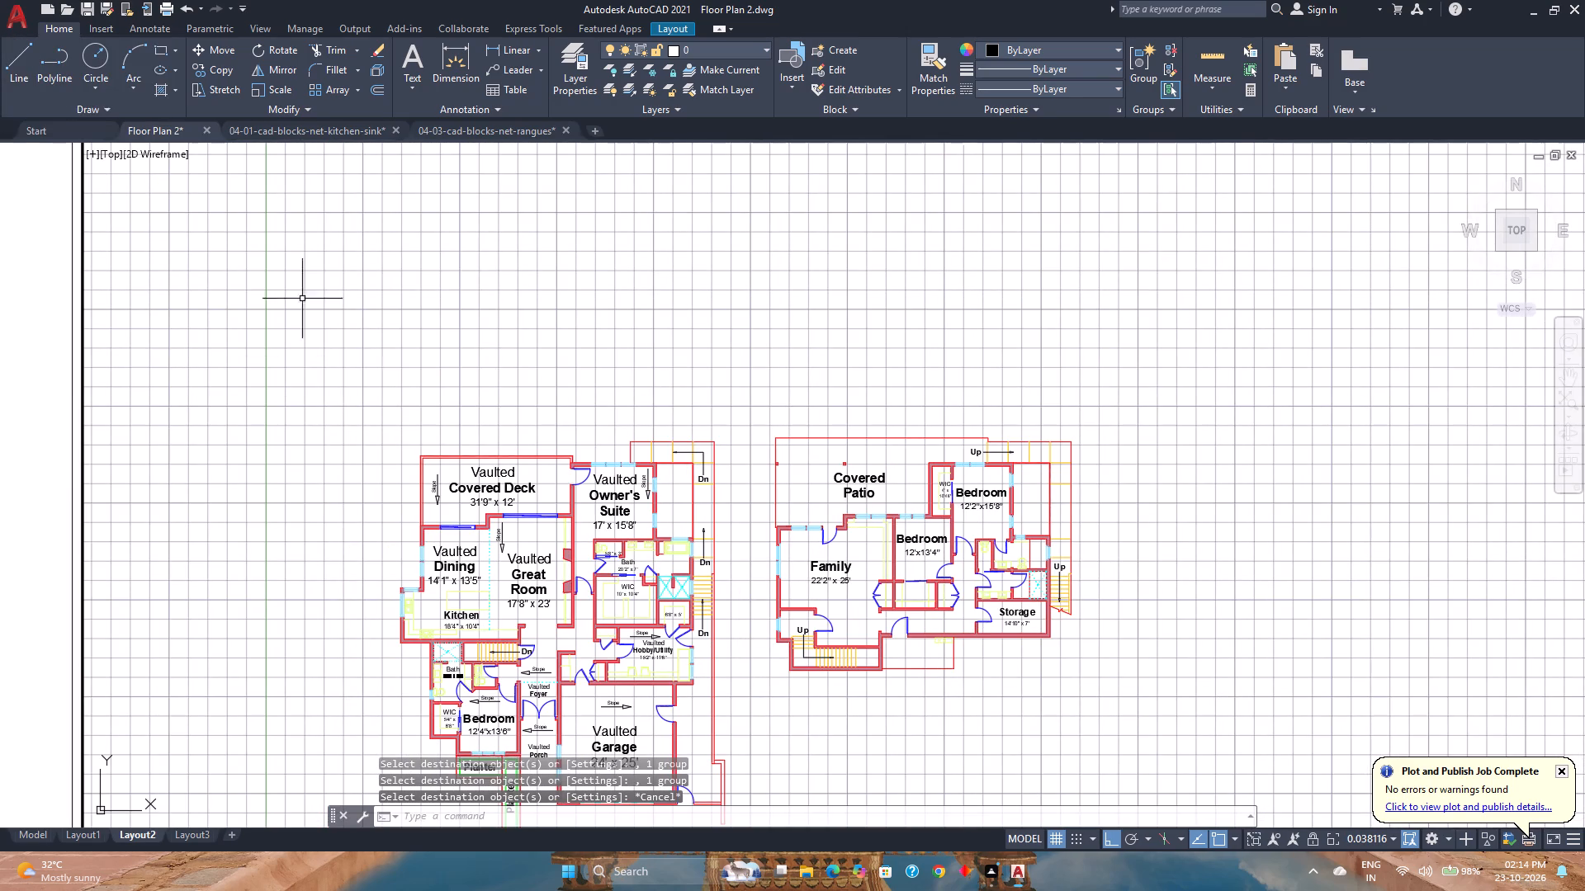
Restore the saved FLR PLNS model view in Layout2's viewport so both floor plans fit inside the border.
{"action": "scroll", "coordinate": [281, 376], "scroll_direction": "down", "scroll_amount": 2}
{"action": "scroll", "coordinate": [1, 410], "scroll_direction": "down", "scroll_amount": 4}
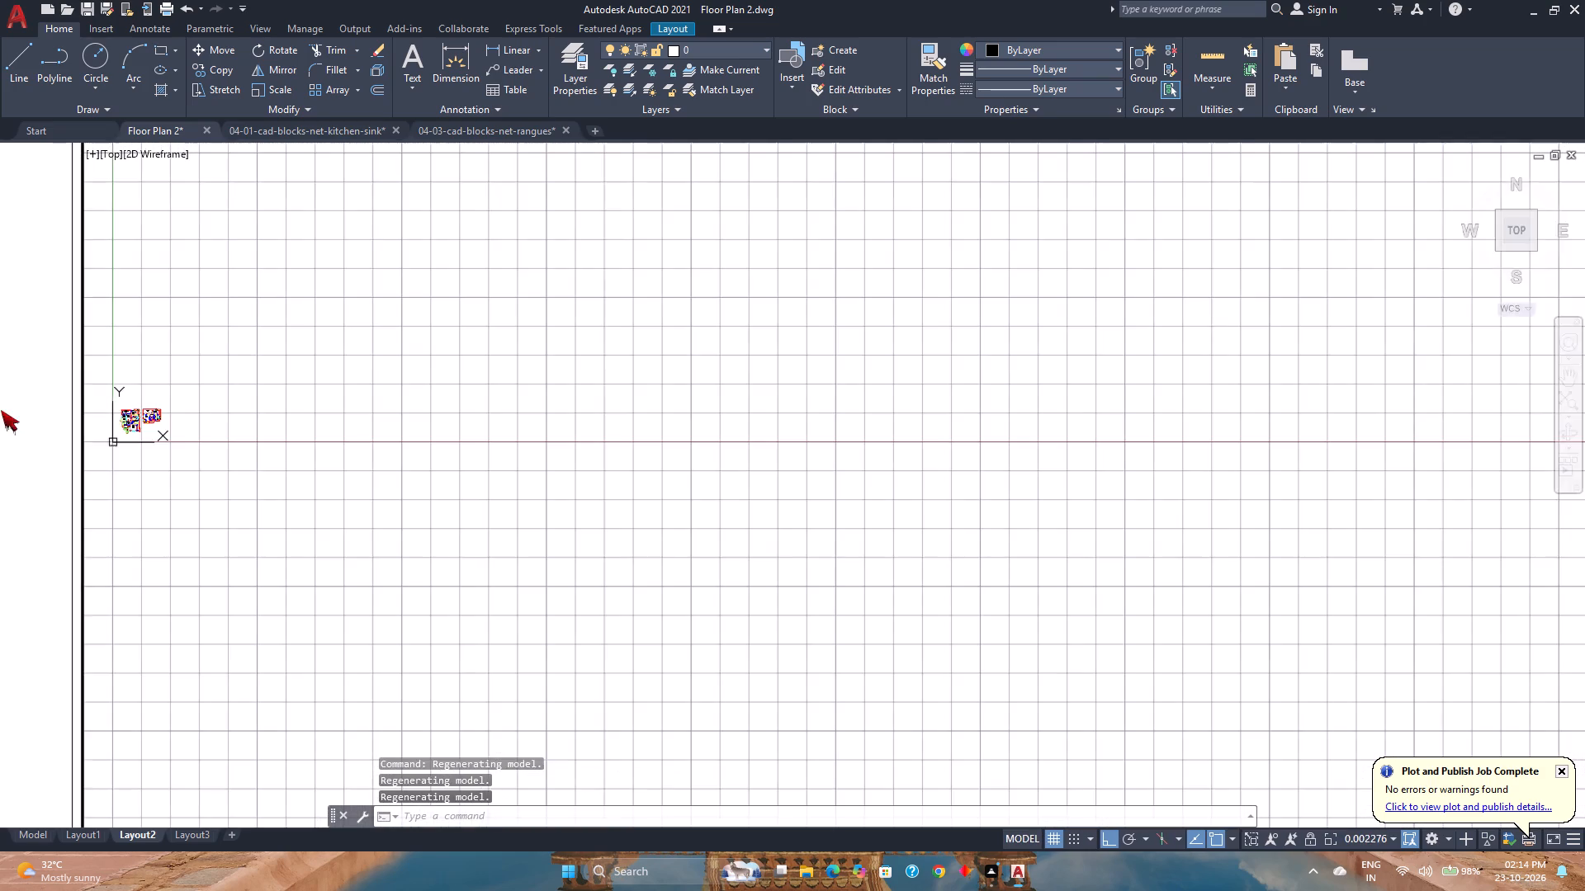
{"action": "double_click", "coordinate": [1, 410]}
{"action": "scroll", "coordinate": [2, 408], "scroll_direction": "down", "scroll_amount": 3}
{"action": "middle_click_drag", "start_coordinate": [934, 596], "coordinate": [1103, 596]}
{"action": "scroll", "coordinate": [285, 412], "scroll_direction": "up", "scroll_amount": 2}
{"action": "double_click", "coordinate": [272, 413]}
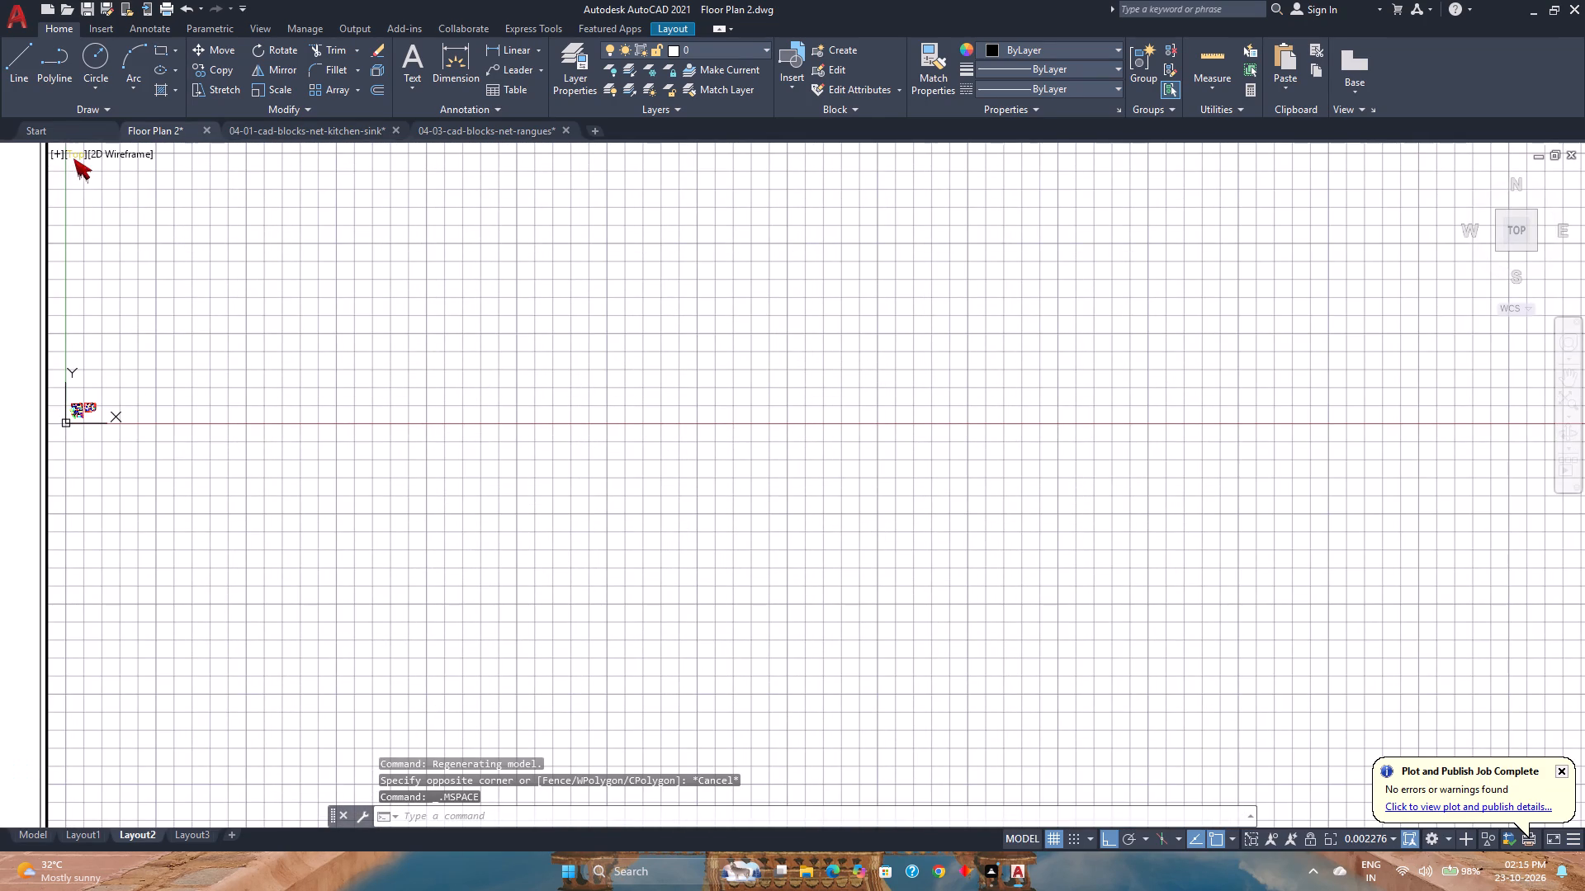
{"action": "scroll", "coordinate": [385, 513], "scroll_direction": "down", "scroll_amount": 3}
{"action": "scroll", "coordinate": [2, 503], "scroll_direction": "down", "scroll_amount": 3}
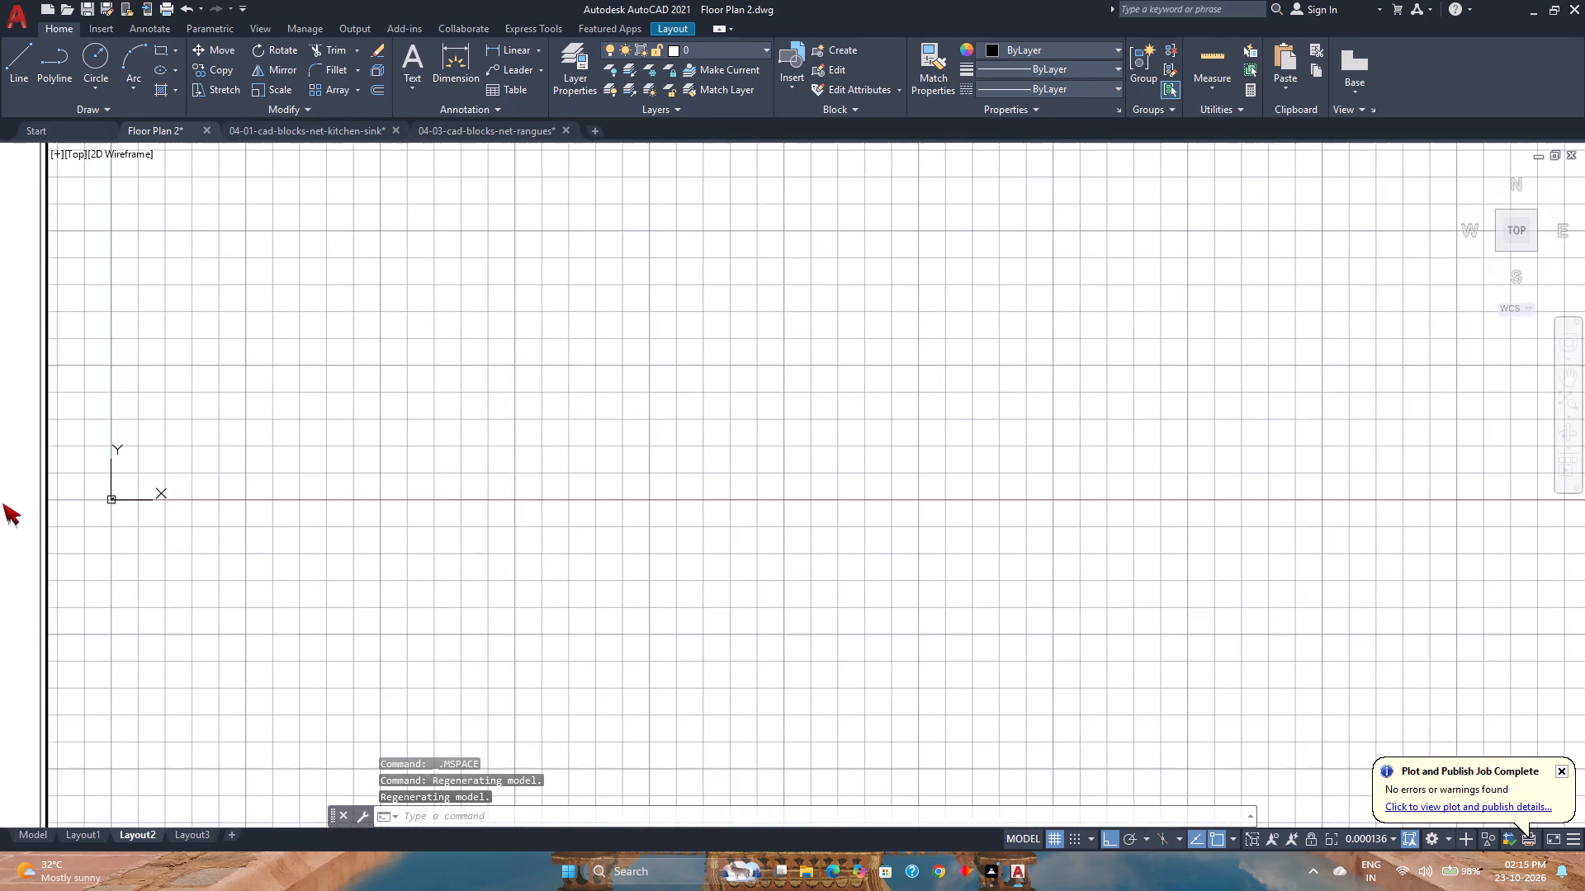
{"action": "scroll", "coordinate": [2, 503], "scroll_direction": "down", "scroll_amount": 3}
{"action": "double_click", "coordinate": [2, 503]}
{"action": "scroll", "coordinate": [2, 503], "scroll_direction": "down", "scroll_amount": 2}
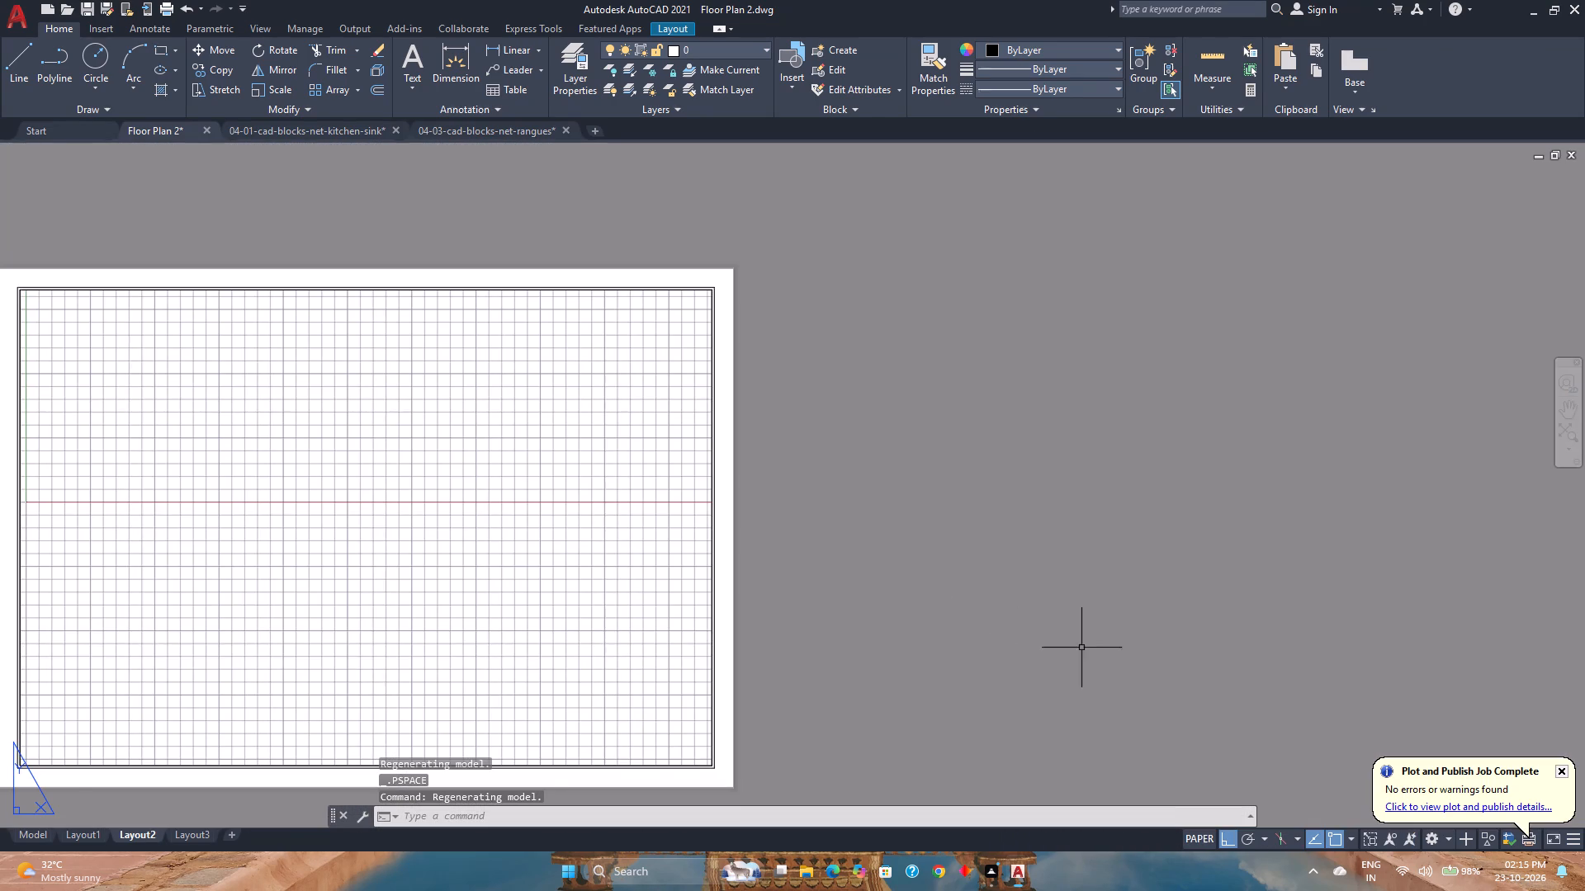
{"action": "middle_click_drag", "start_coordinate": [1081, 648], "coordinate": [1367, 575]}
{"action": "double_click", "coordinate": [742, 522]}
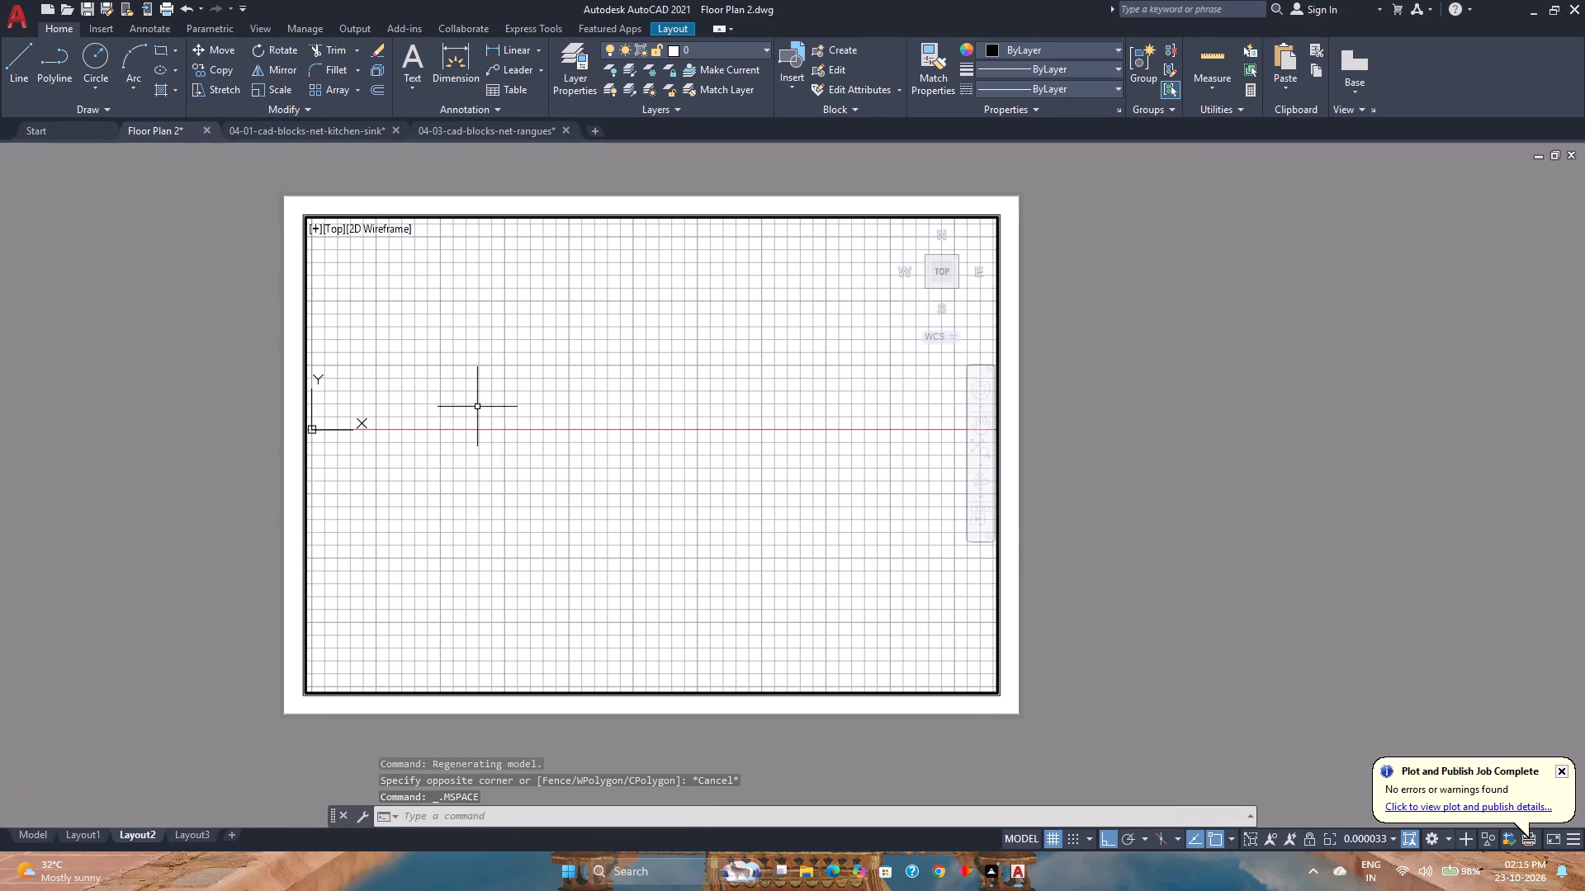
{"action": "left_click", "coordinate": [338, 232]}
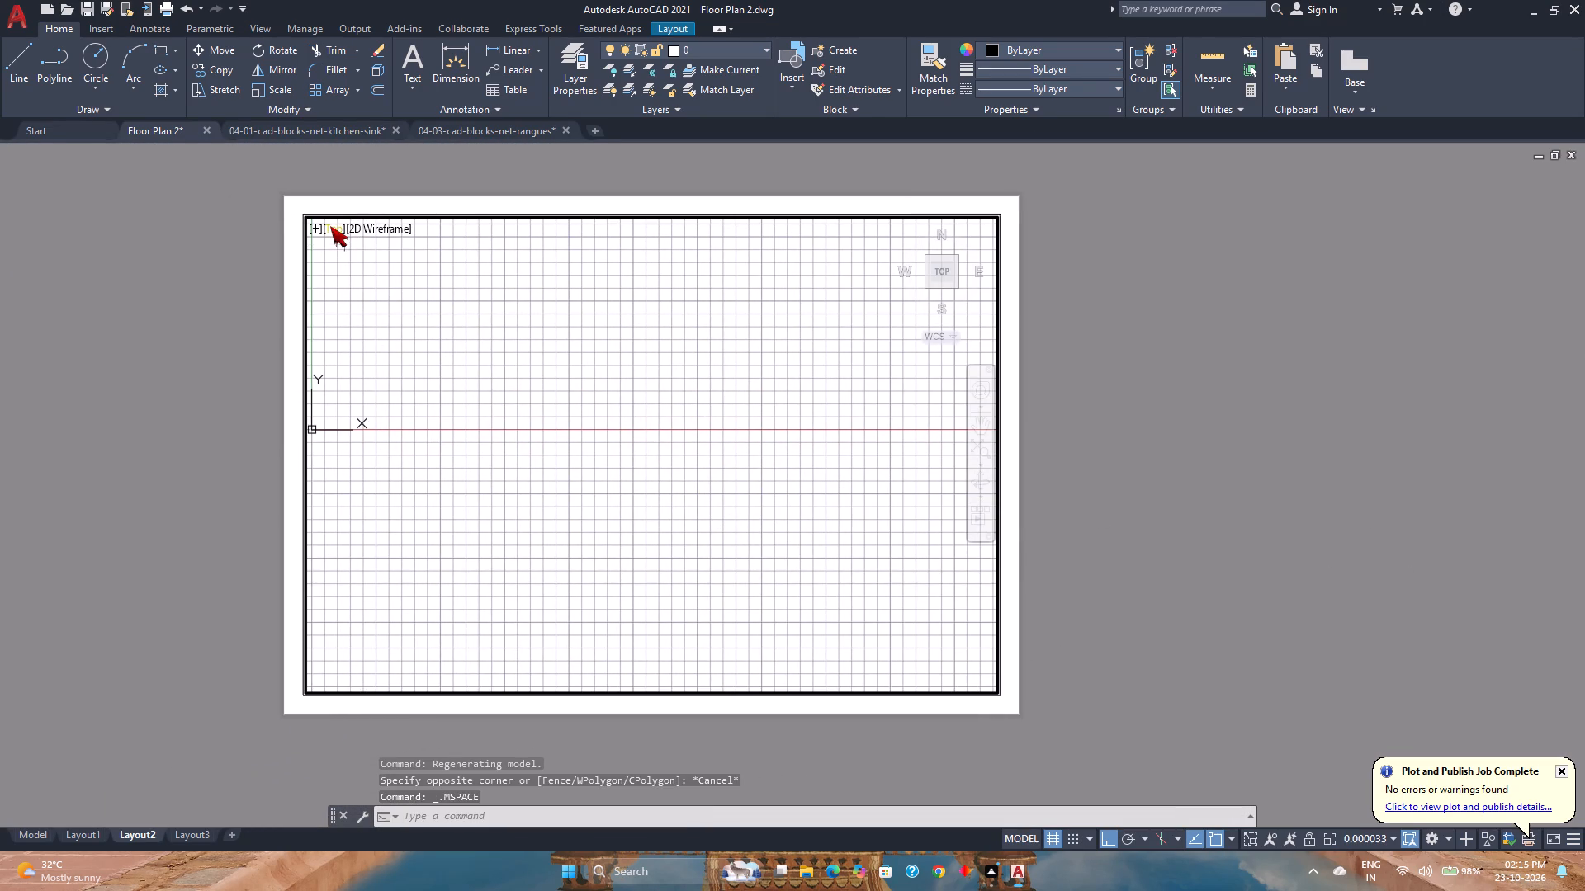
{"action": "left_click", "coordinate": [330, 226]}
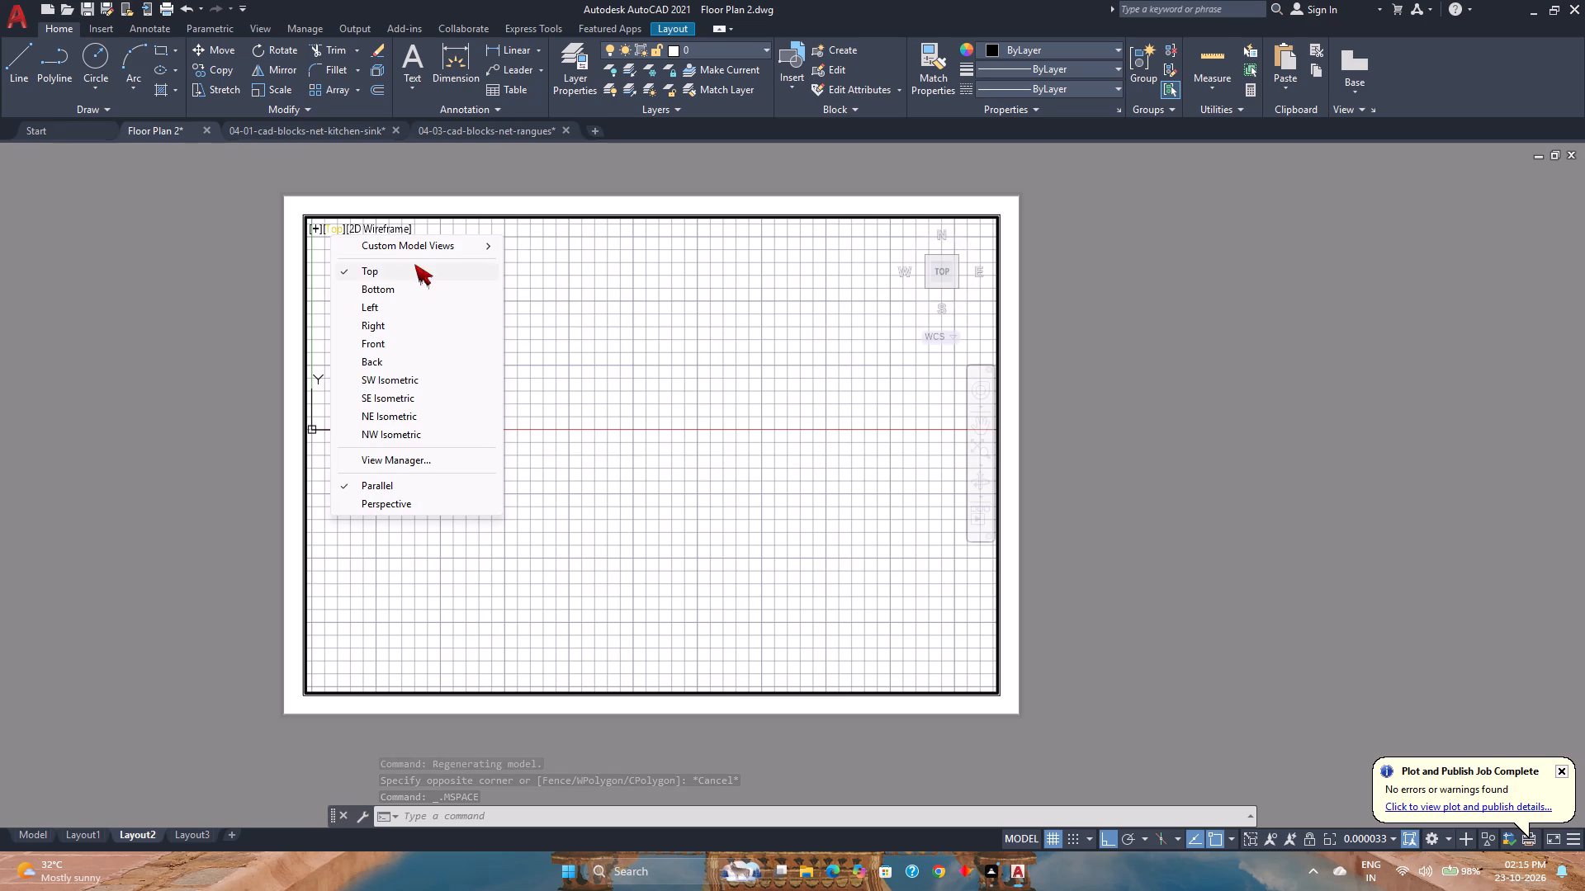
{"action": "left_click", "coordinate": [584, 265]}
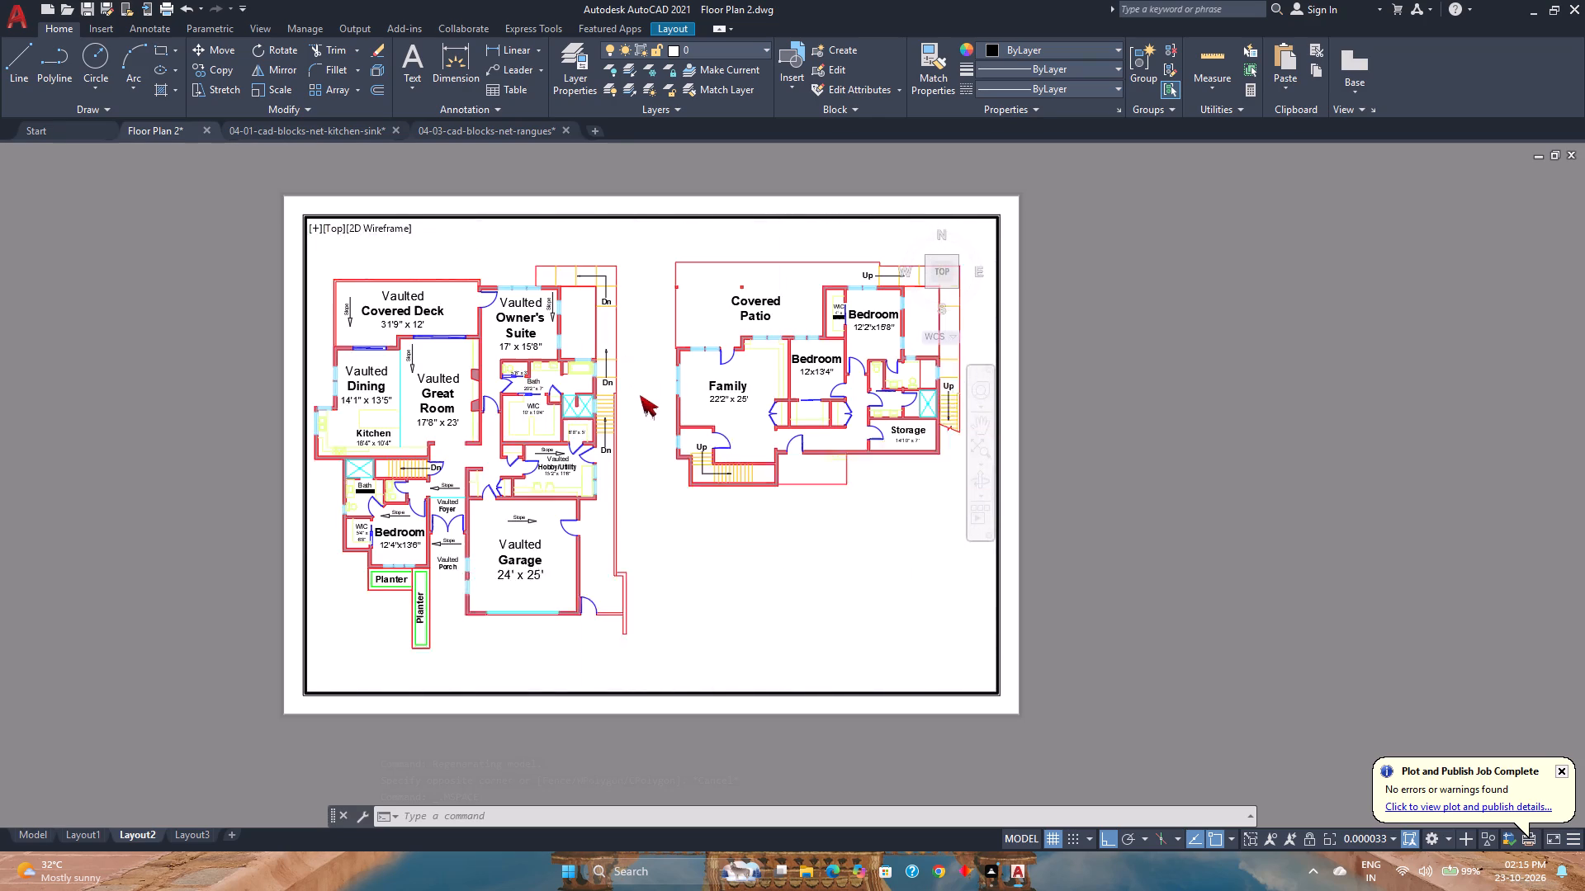
{"action": "left_click", "coordinate": [1205, 645]}
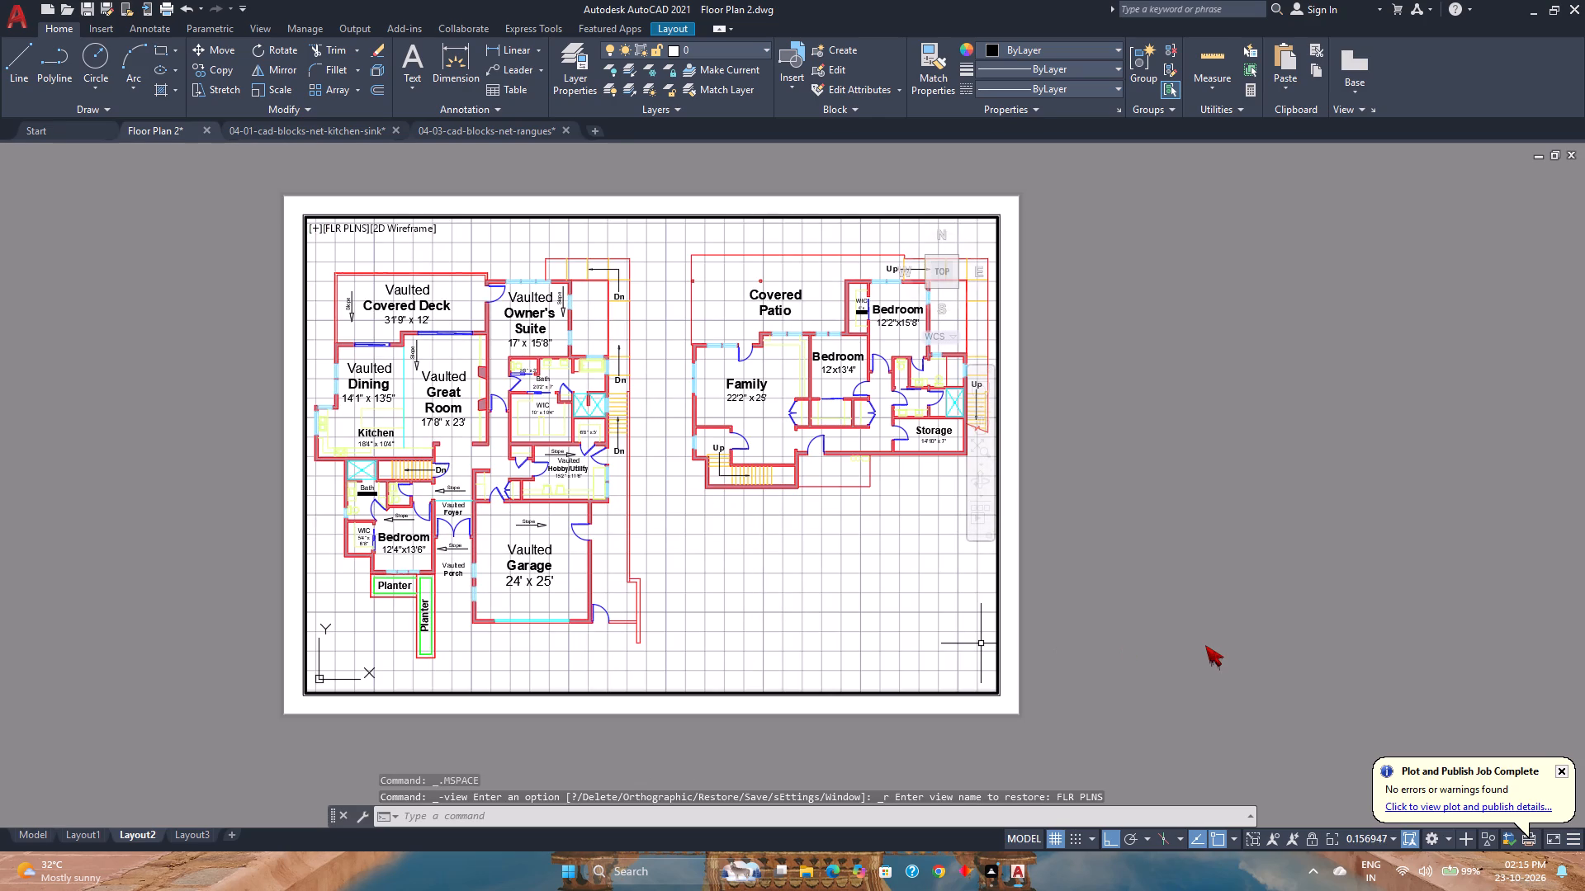
Start a single-sheet plot of Layout2 and examine the dashed lines on both floor plans in the plot preview.
{"action": "key", "text": "p"}
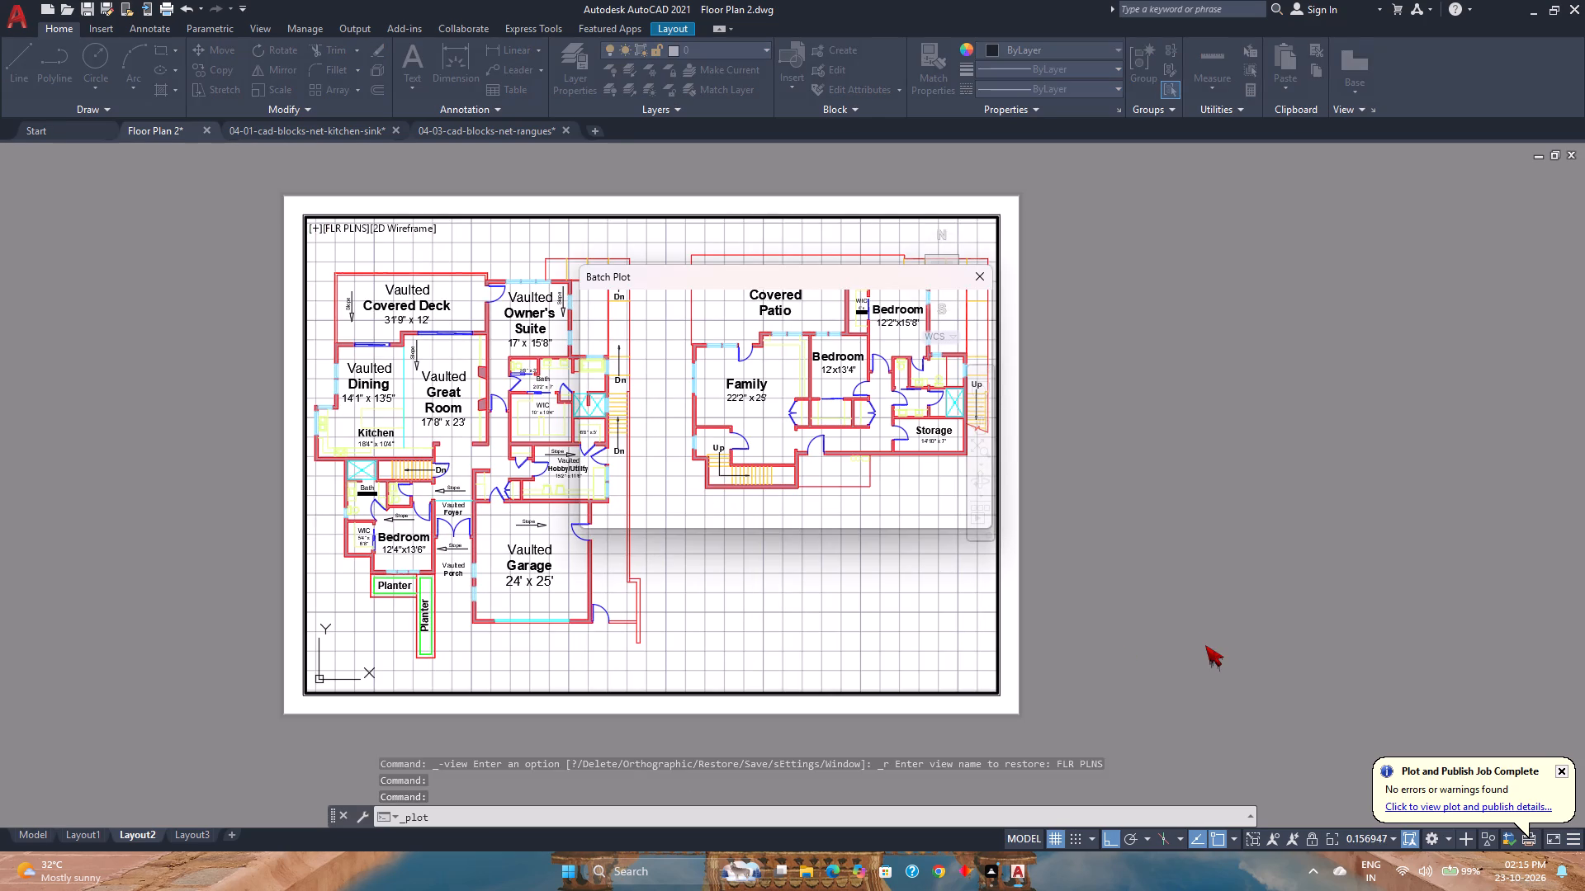
{"action": "left_click", "coordinate": [698, 469]}
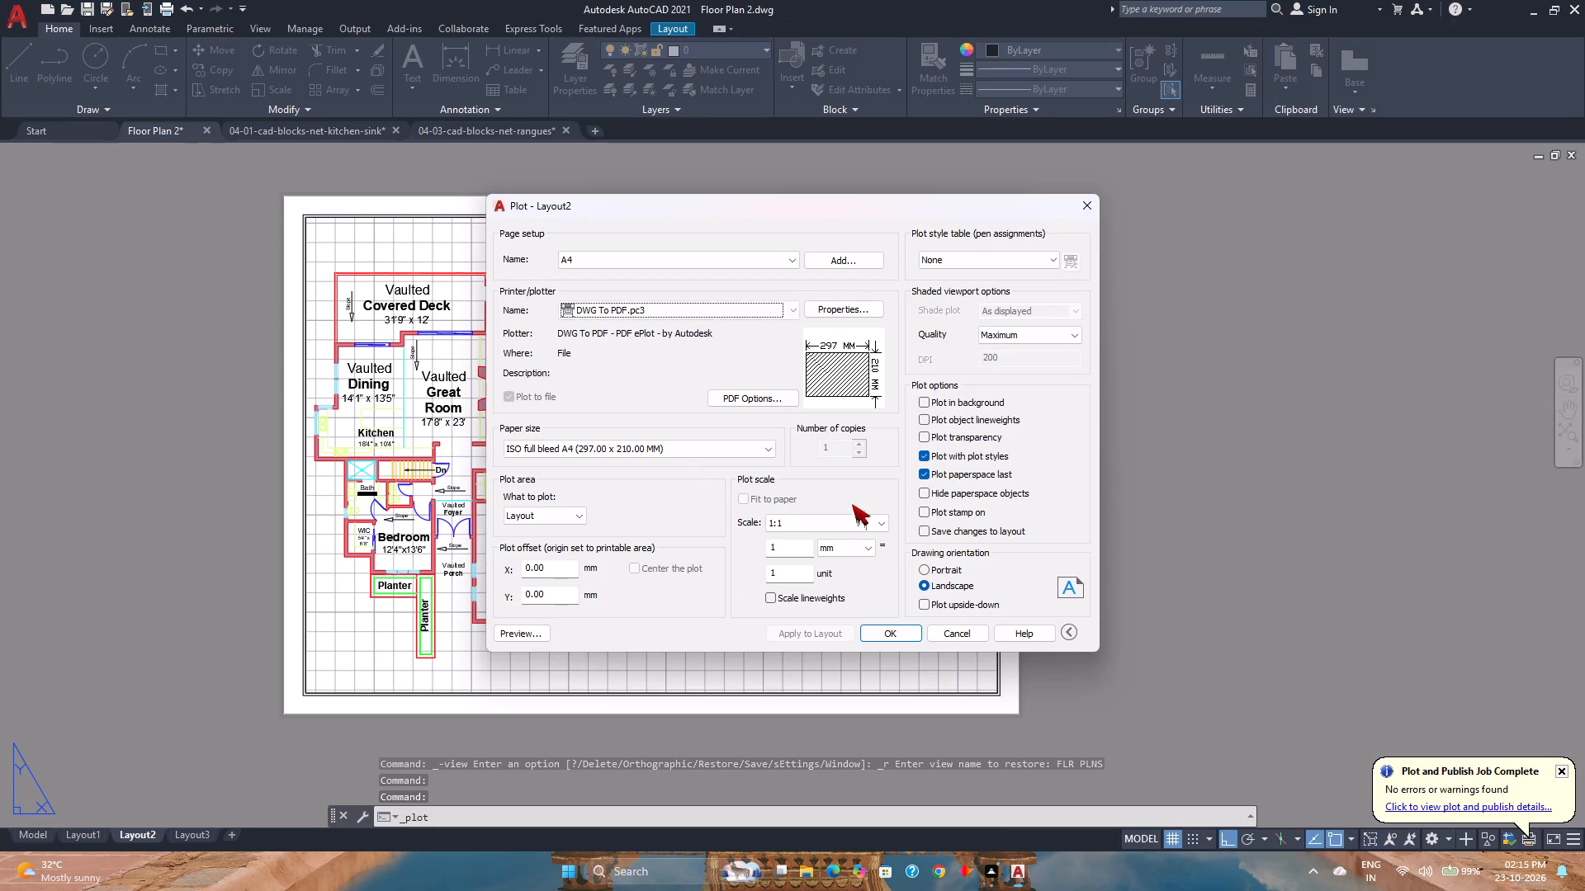
{"action": "left_click", "coordinate": [545, 634]}
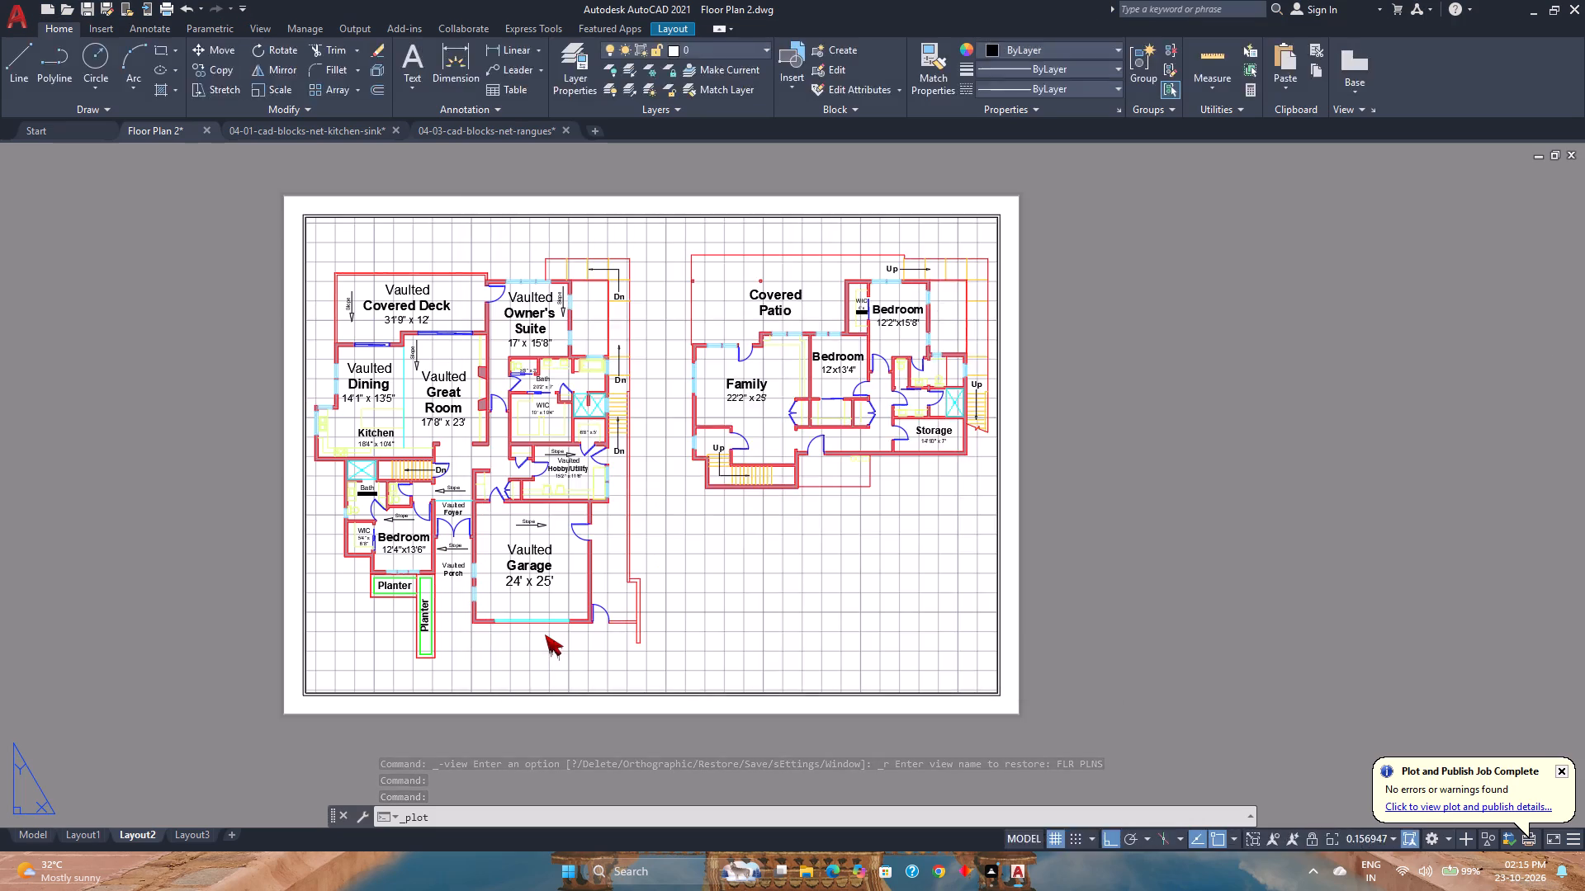
{"action": "scroll", "coordinate": [507, 488], "scroll_direction": "up", "scroll_amount": 3}
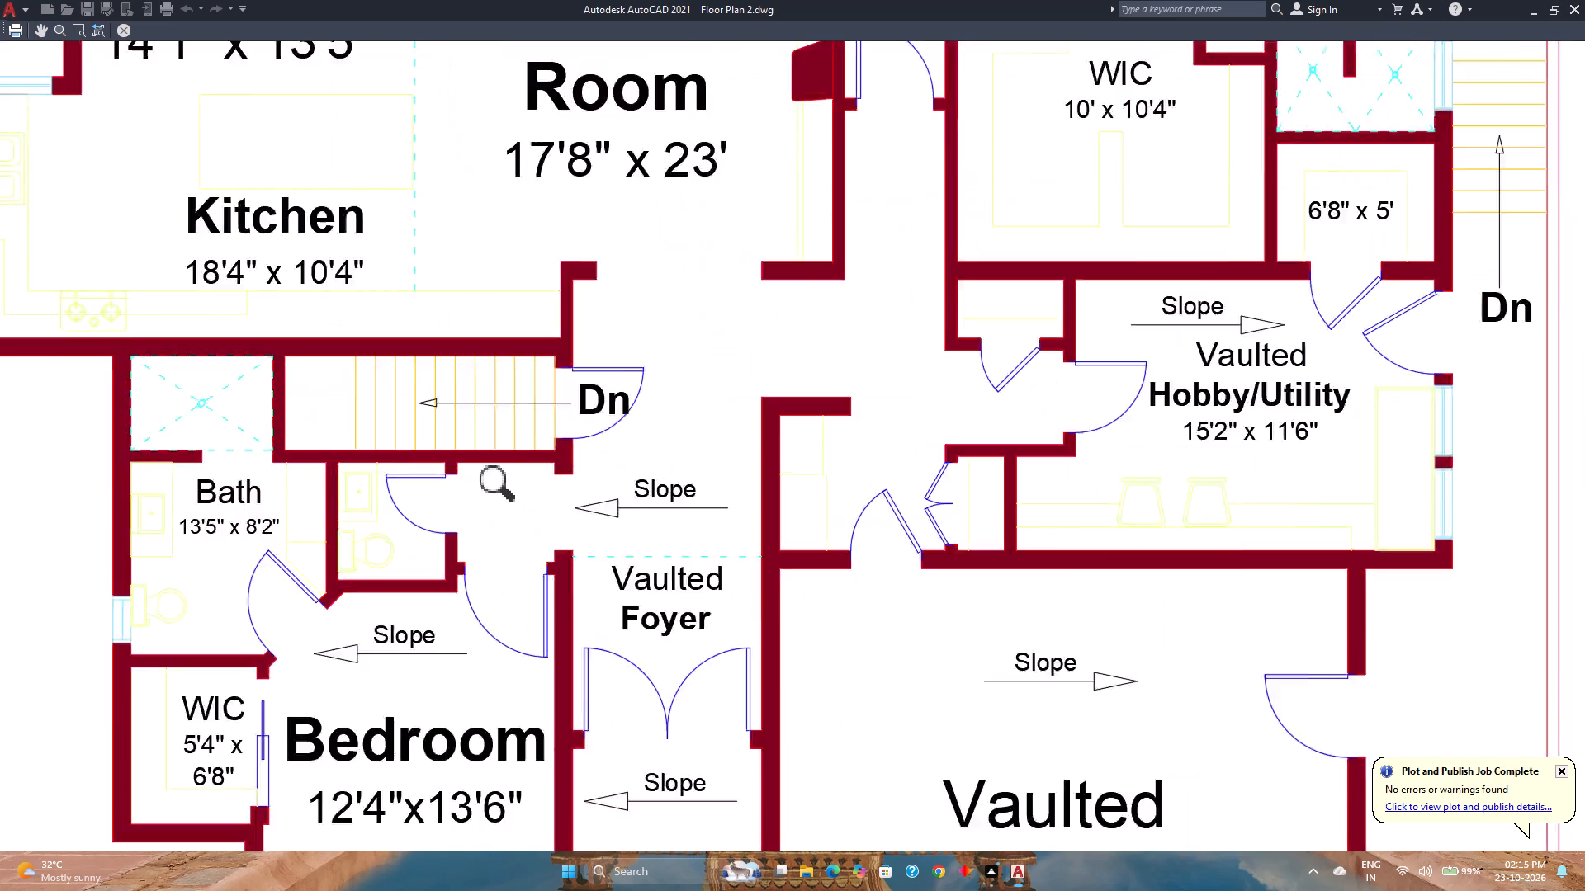
{"action": "scroll", "coordinate": [507, 487], "scroll_direction": "up", "scroll_amount": 1}
{"action": "scroll", "coordinate": [507, 487], "scroll_direction": "down", "scroll_amount": 3}
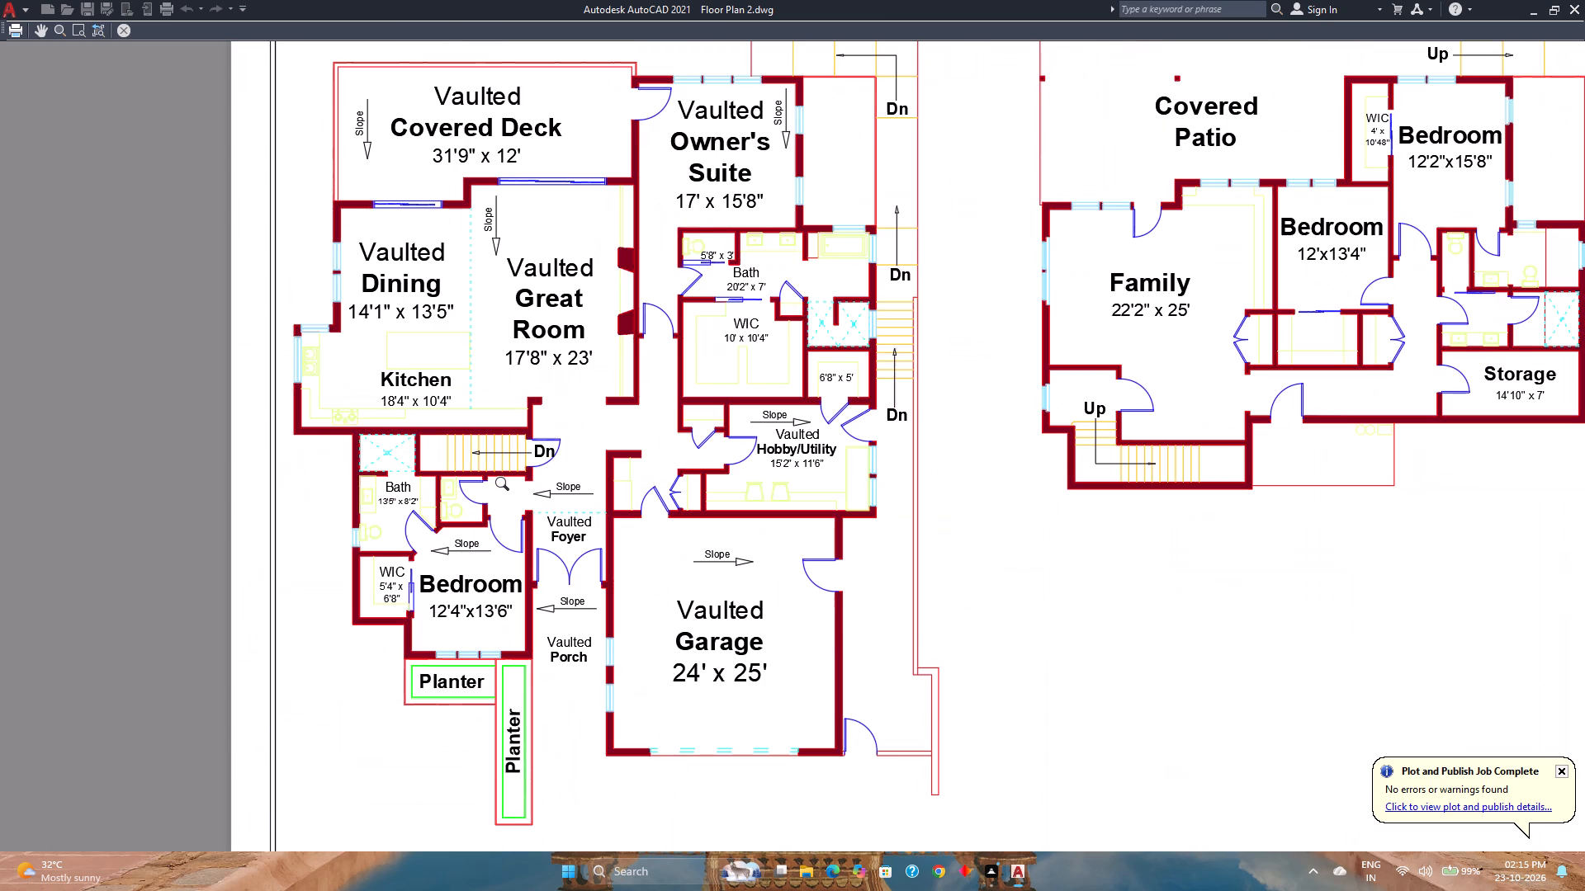
{"action": "scroll", "coordinate": [1058, 483], "scroll_direction": "down", "scroll_amount": 1}
{"action": "scroll", "coordinate": [1274, 427], "scroll_direction": "up", "scroll_amount": 1}
{"action": "middle_click_drag", "start_coordinate": [1280, 426], "coordinate": [1176, 434]}
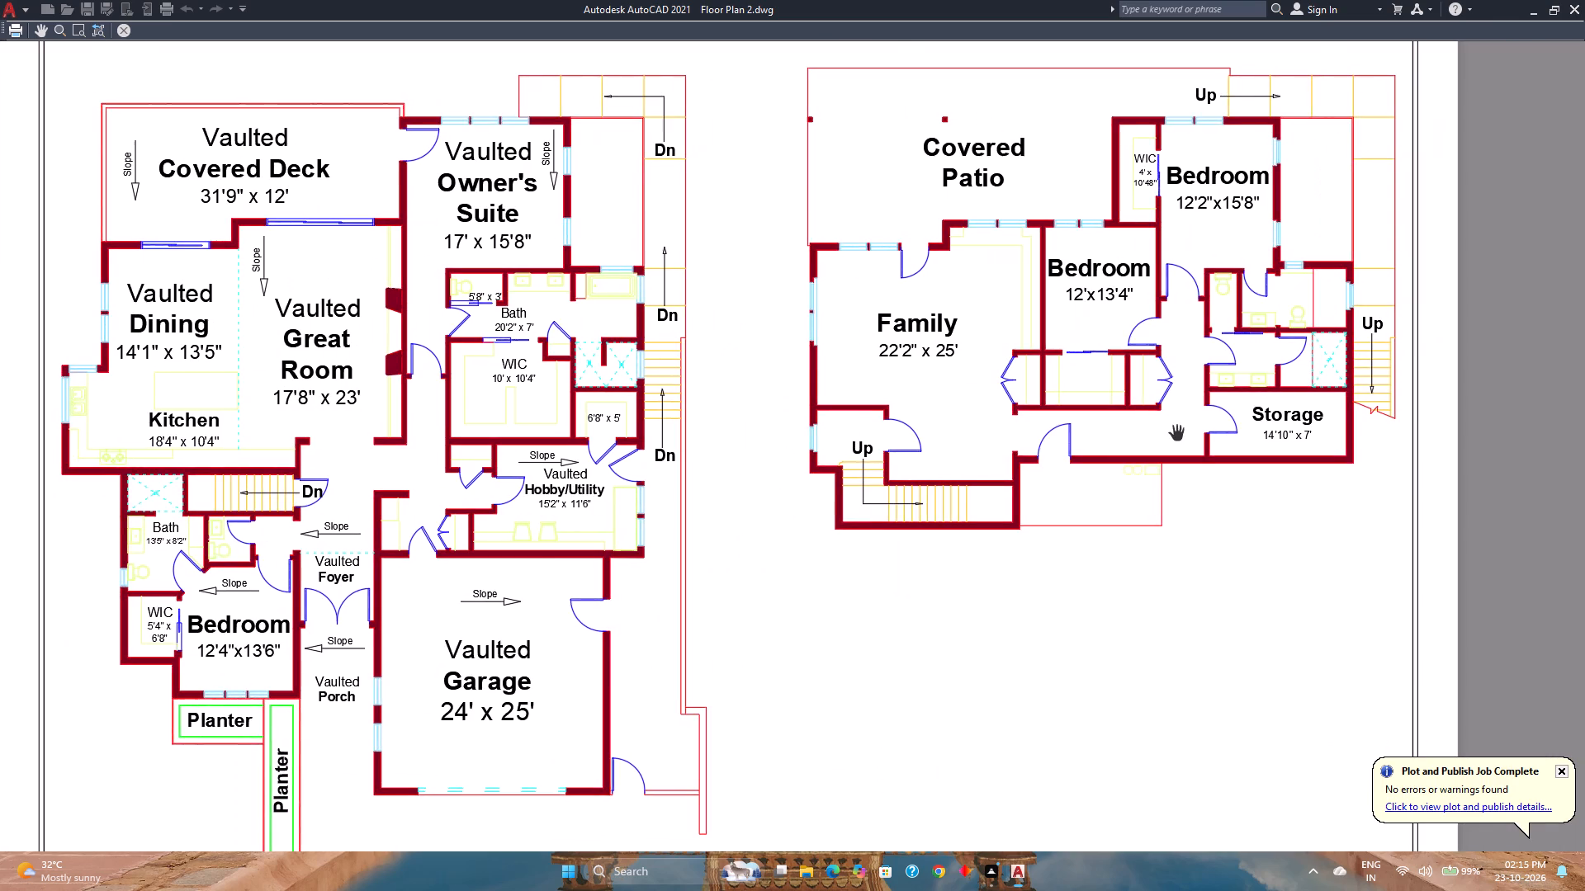
{"action": "scroll", "coordinate": [1176, 434], "scroll_direction": "down", "scroll_amount": 1}
{"action": "left_click", "coordinate": [129, 35]}
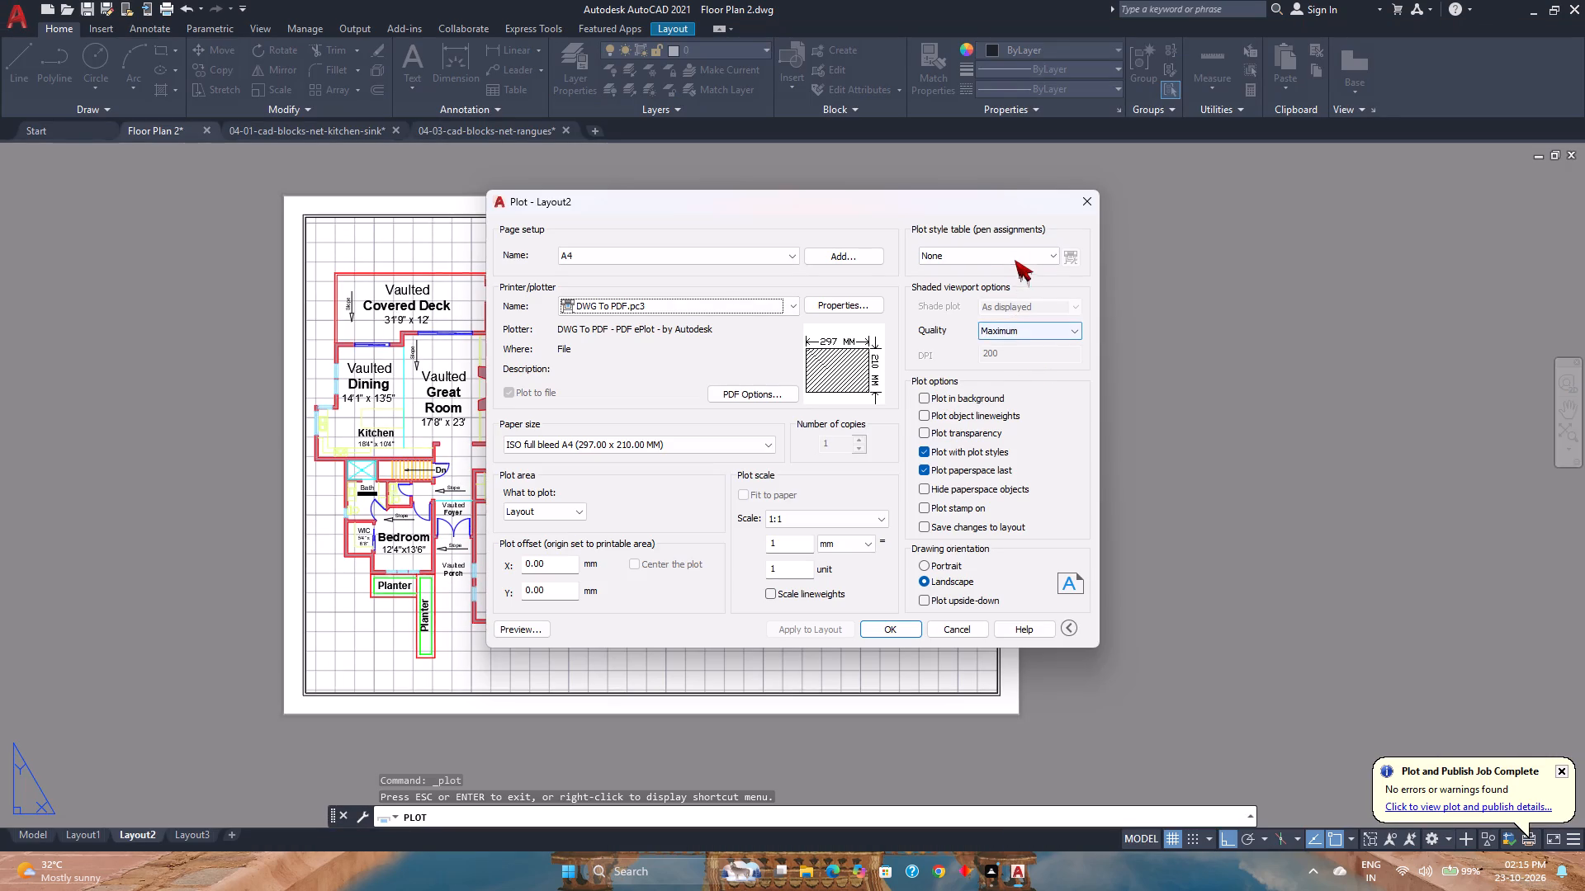
Assign the Grayscale.ctb plot style table to the Layout2 plot and preview the sheet.
{"action": "left_click", "coordinate": [1015, 258]}
{"action": "left_click", "coordinate": [1007, 325]}
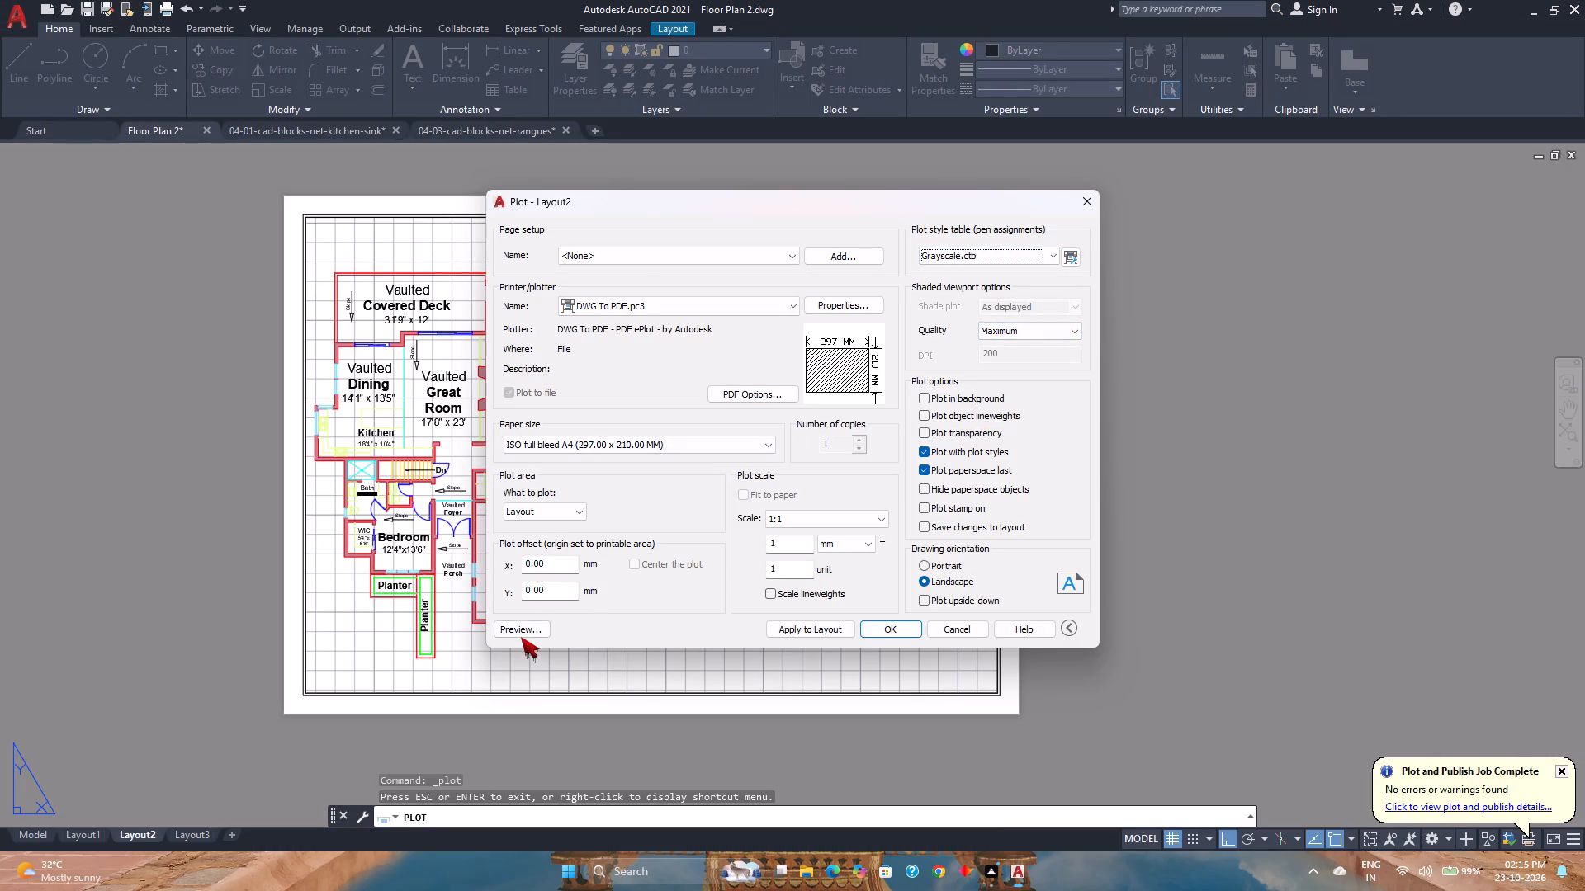
{"action": "left_click", "coordinate": [528, 625]}
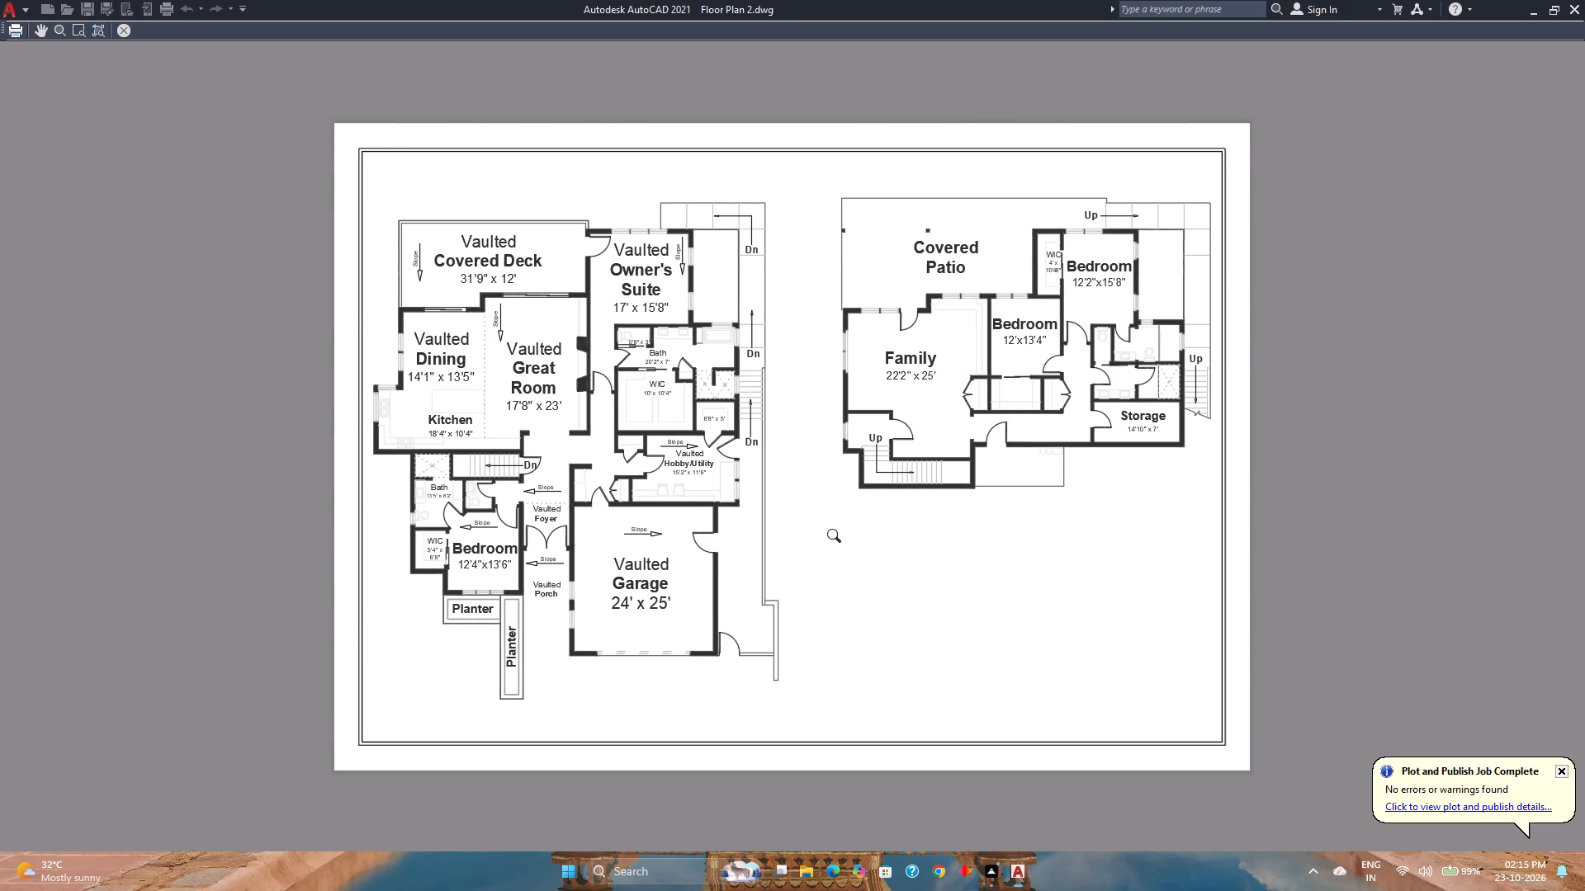
{"action": "scroll", "coordinate": [841, 539], "scroll_direction": "up", "scroll_amount": 2}
{"action": "scroll", "coordinate": [841, 539], "scroll_direction": "down", "scroll_amount": 2}
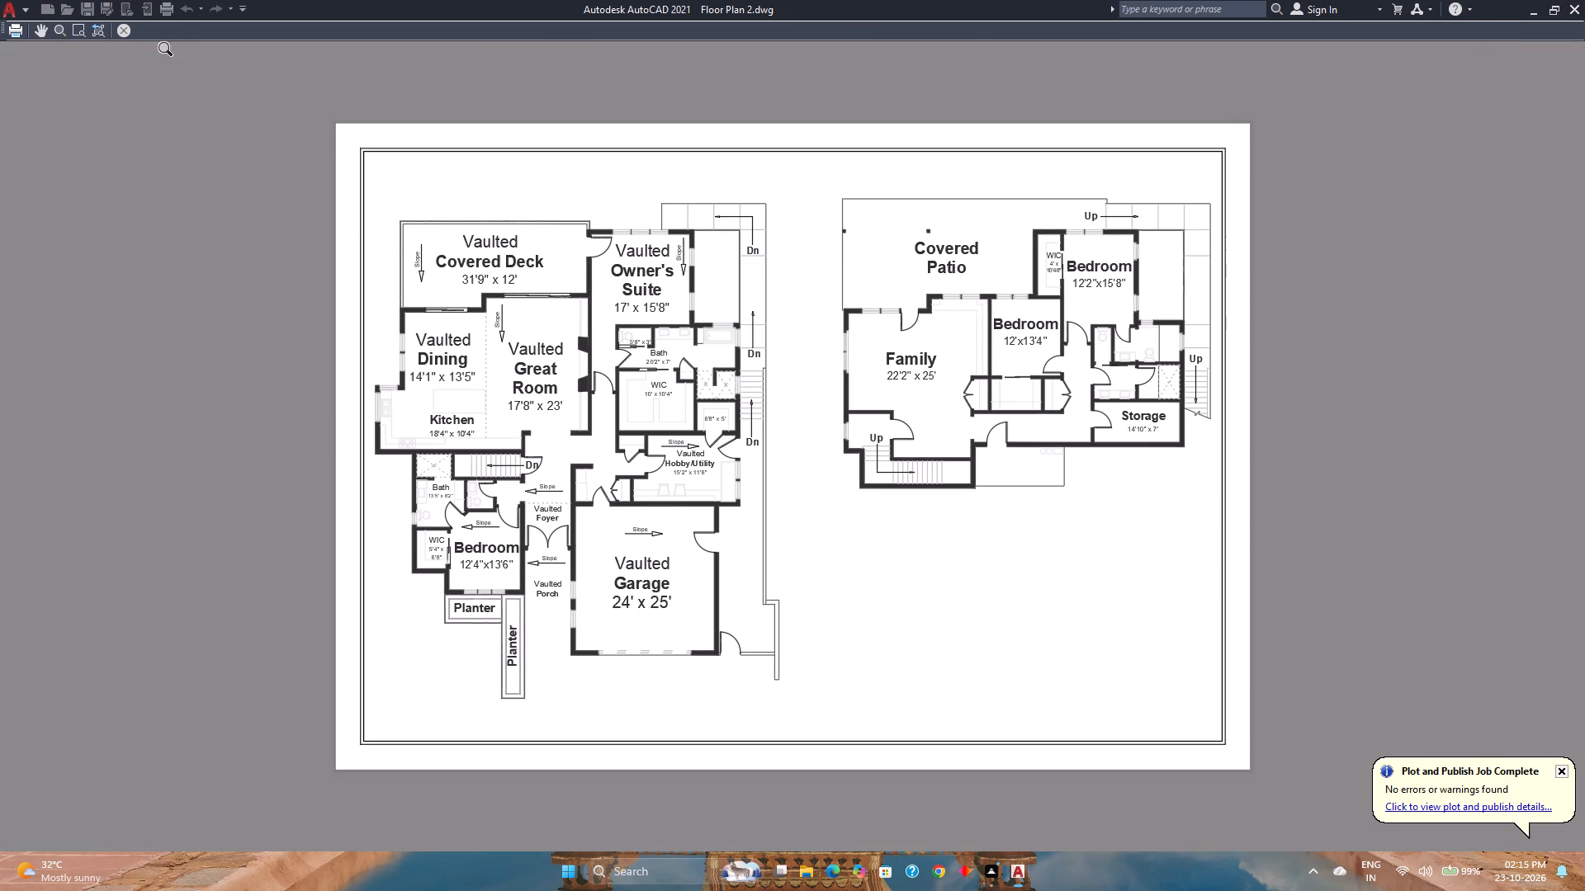
Plot Layout2 to PDF in the Fuji Files folder as "Fuji - Floor Plan 2-Layout-2", and close the resulting PDF.
{"action": "left_click", "coordinate": [21, 33]}
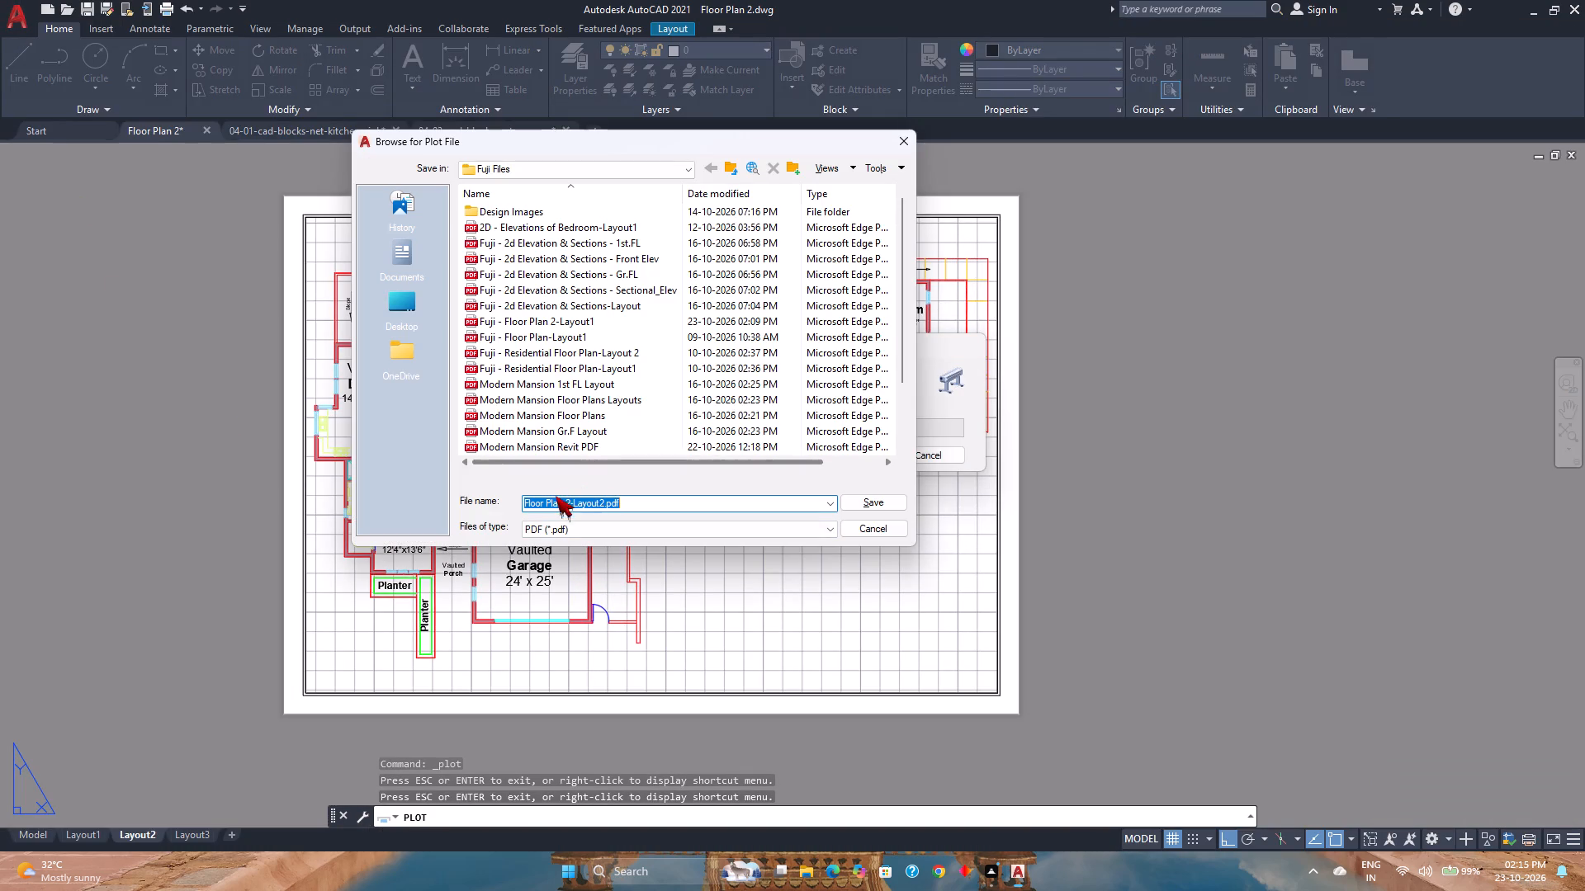
{"action": "scroll", "coordinate": [532, 252], "scroll_direction": "down", "scroll_amount": 3}
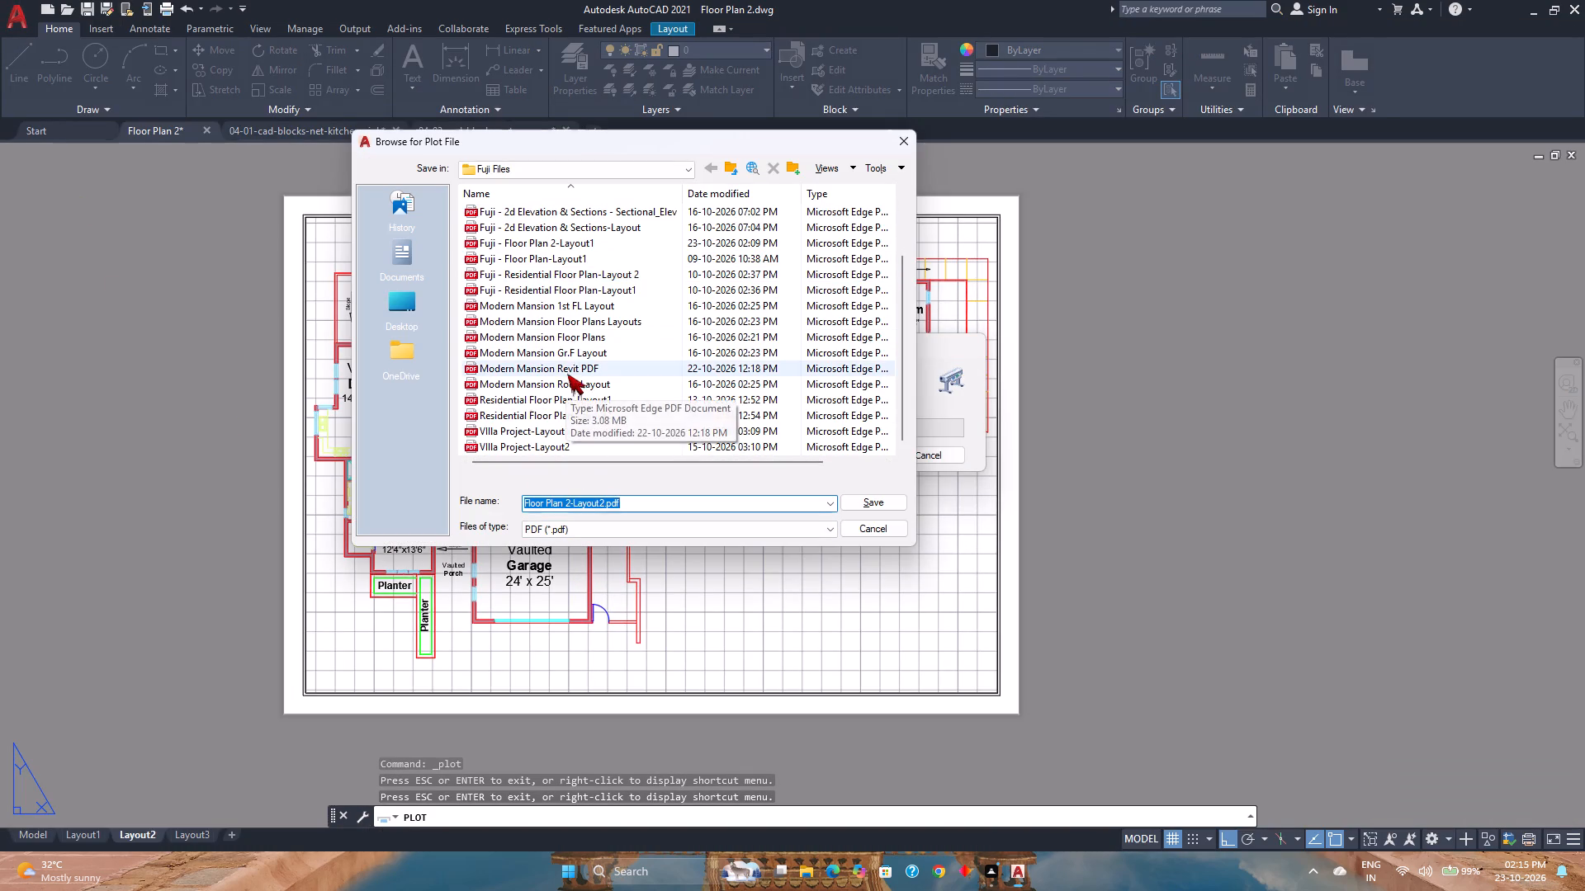
{"action": "left_click", "coordinate": [560, 246]}
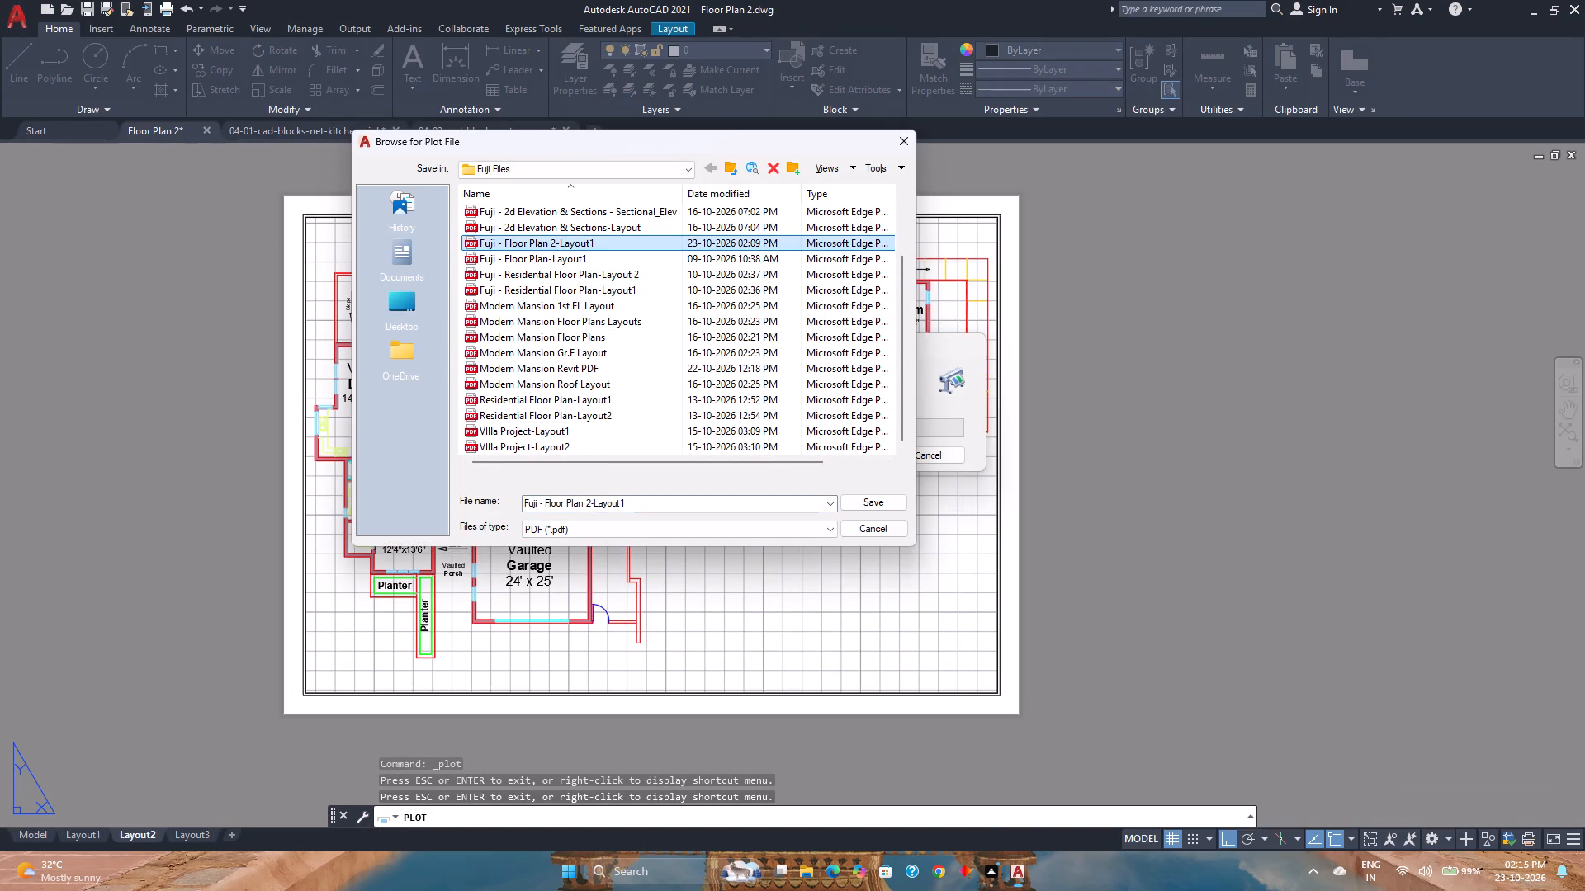
{"action": "left_click", "coordinate": [625, 507]}
{"action": "left_click", "coordinate": [627, 506]}
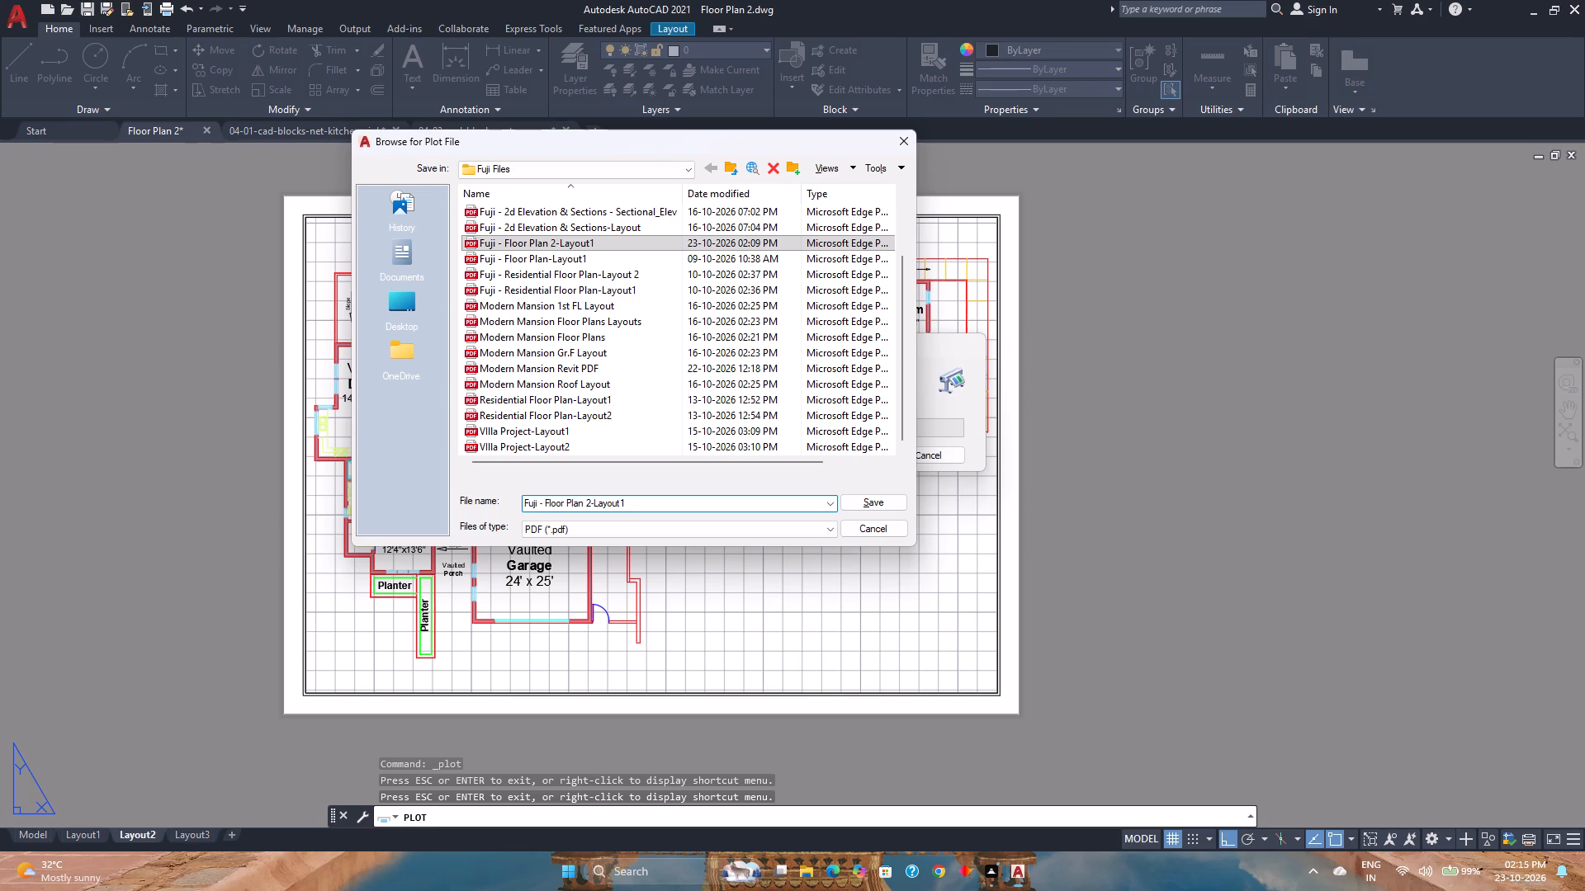
{"action": "left_click", "coordinate": [633, 501]}
{"action": "key", "text": "BackSpace"}
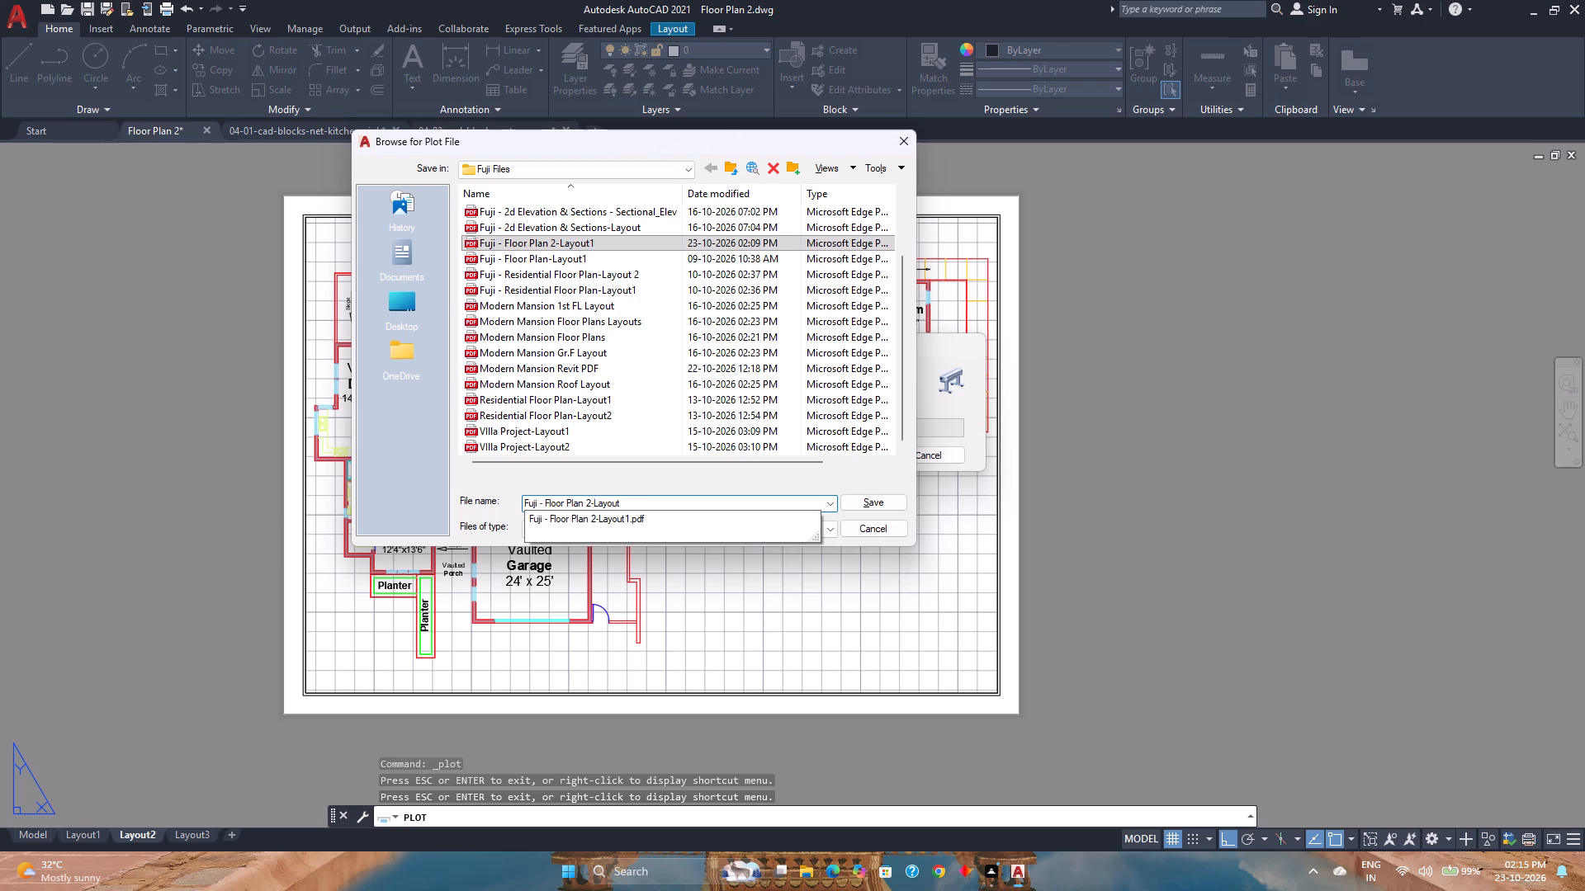
{"action": "type", "text": "-2"}
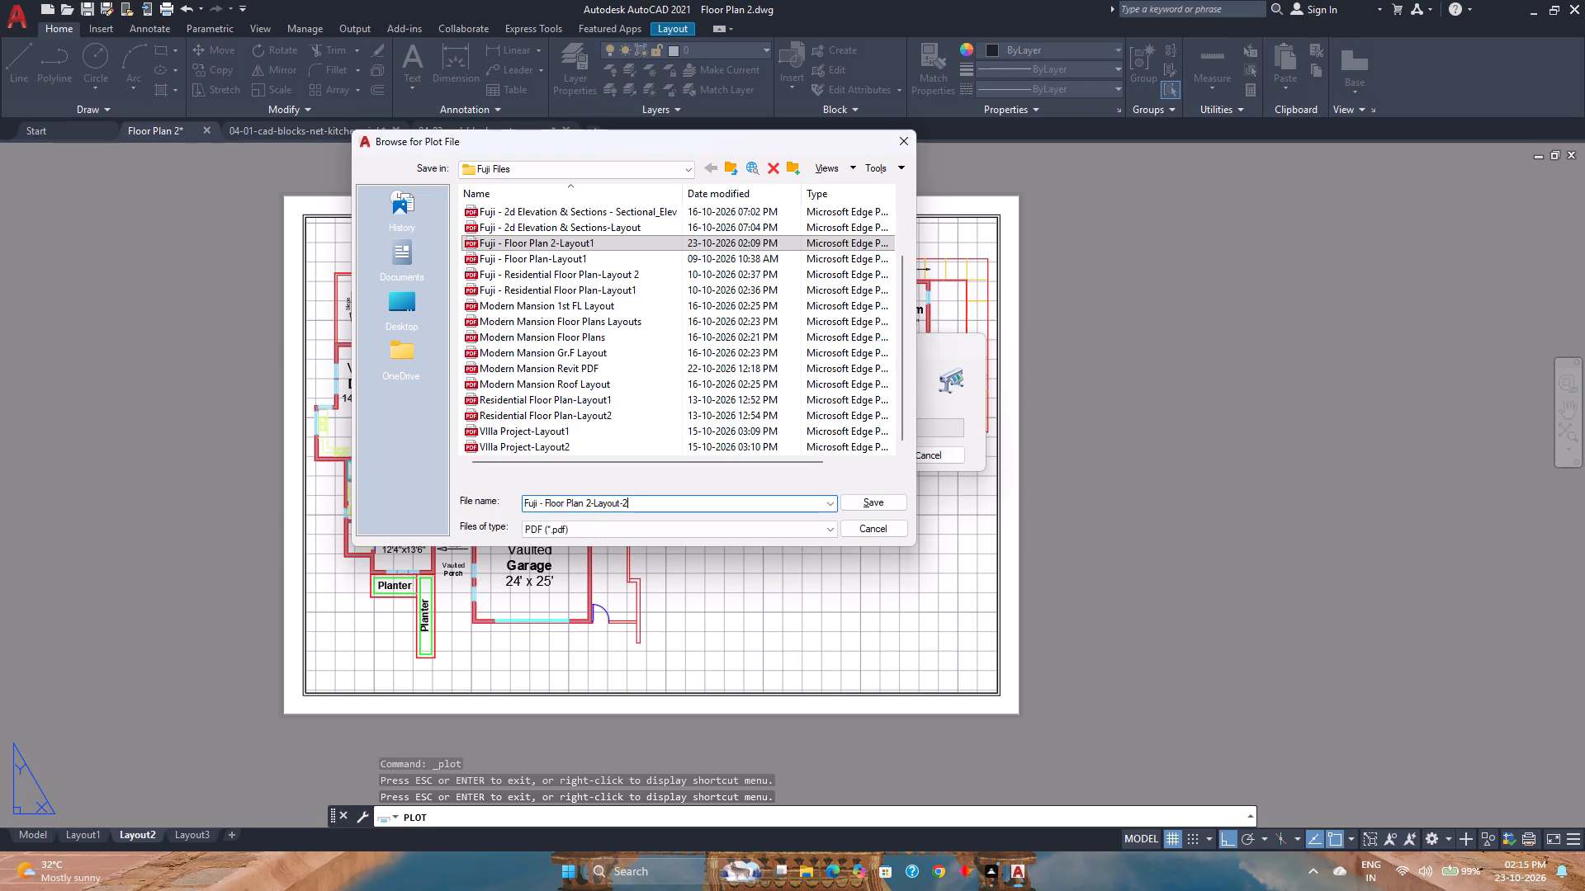
{"action": "key", "text": "Return"}
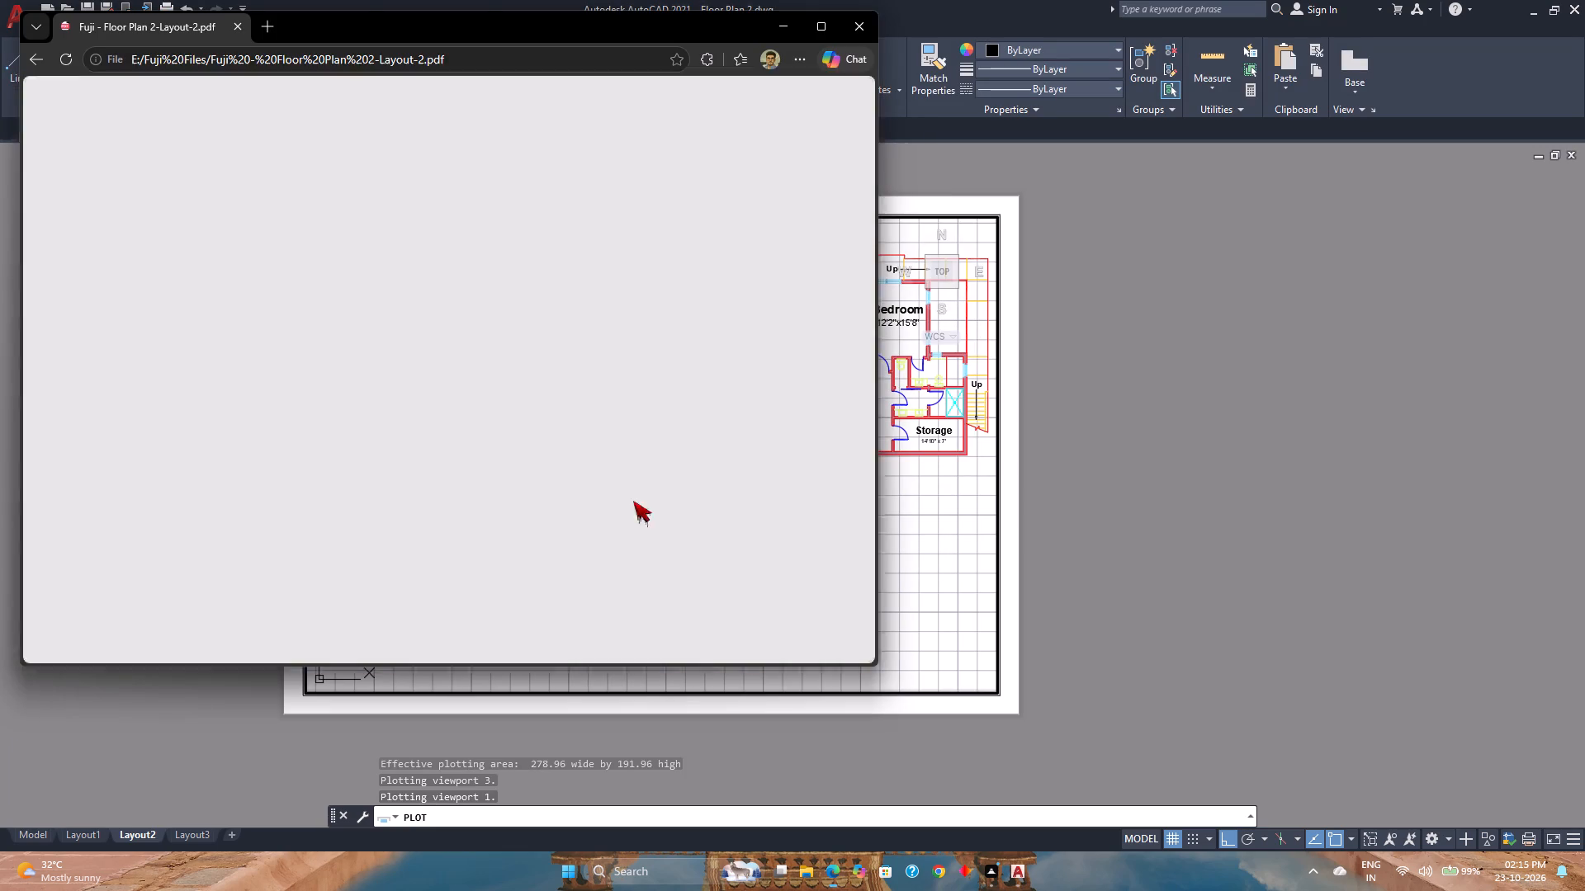
{"action": "left_click", "coordinate": [870, 32]}
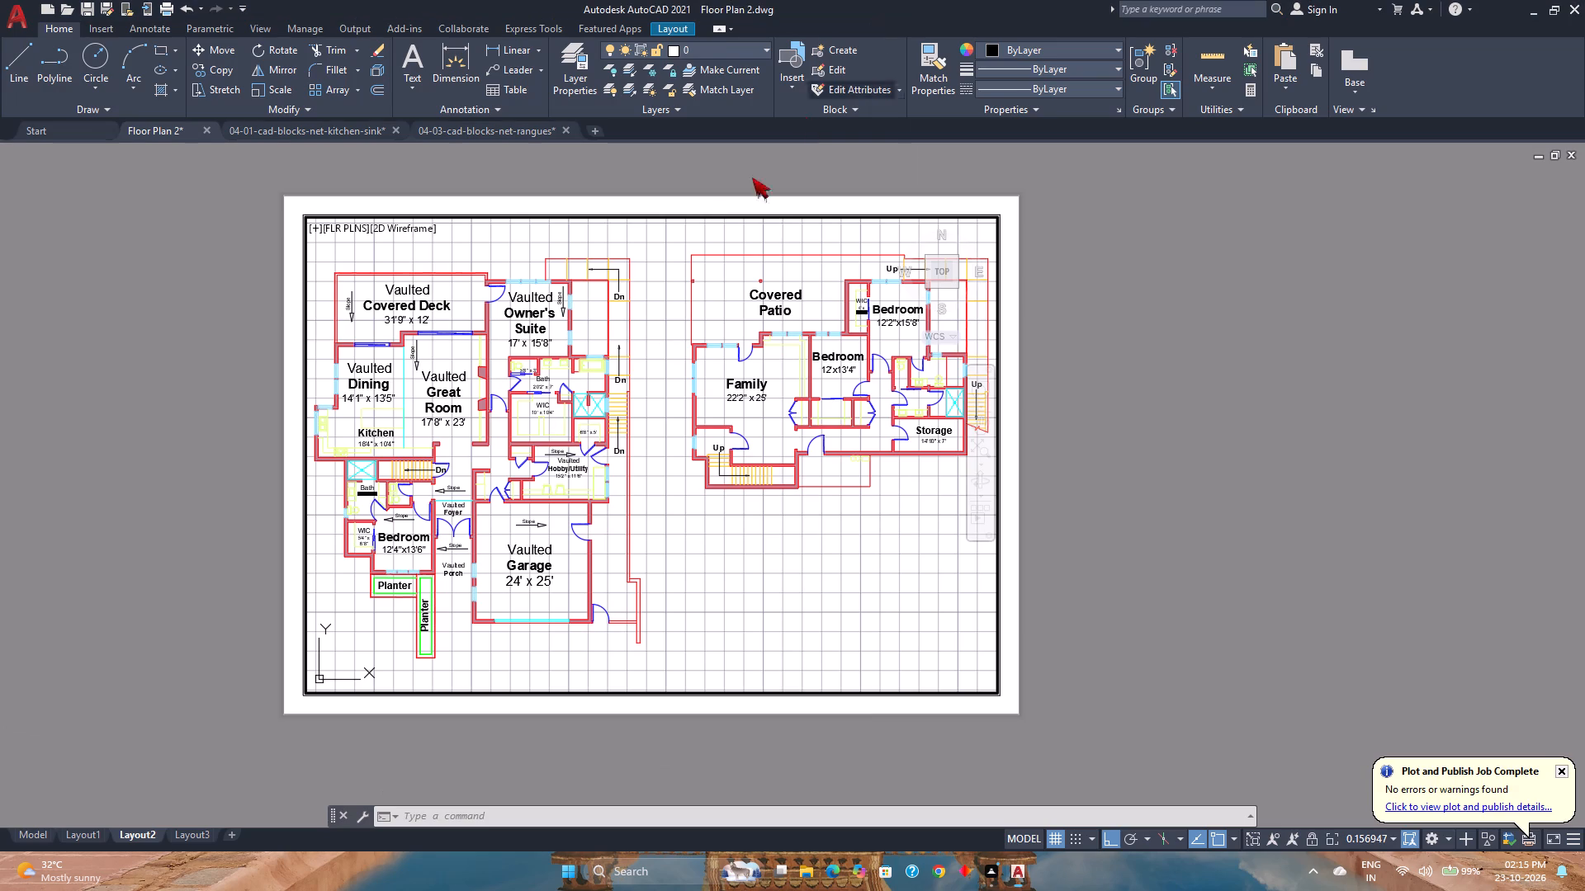
In Layout3, create a viewport with the active model configuration, spanning the inner border frame from corner to opposite corner.
{"action": "left_click", "coordinate": [180, 838]}
{"action": "type", "text": "viewpor"}
{"action": "key", "text": "Return"}
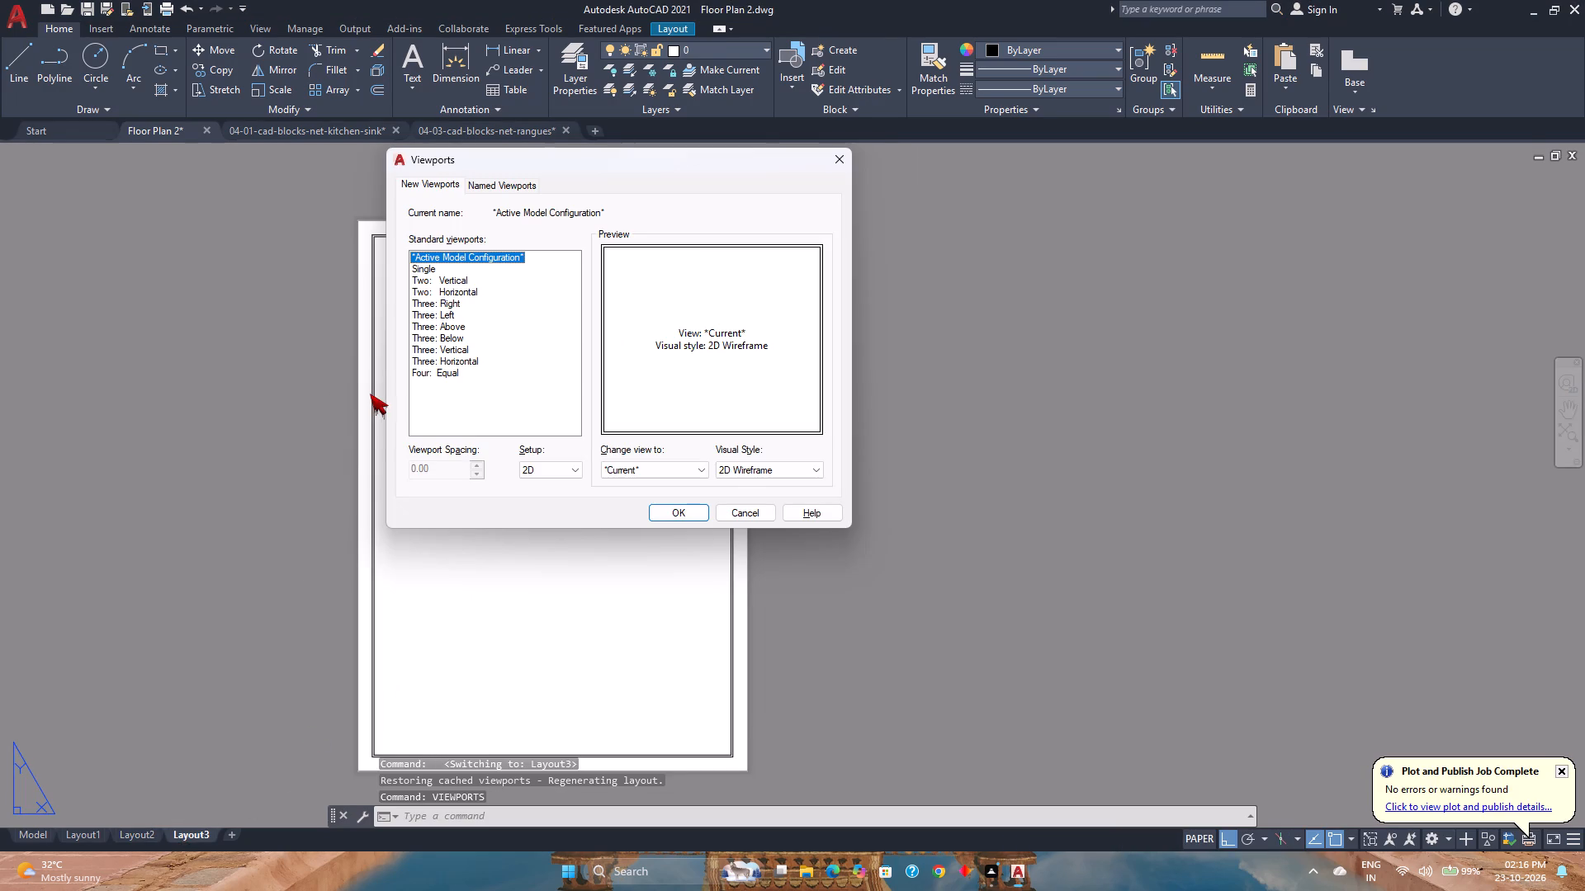
{"action": "left_click", "coordinate": [657, 511]}
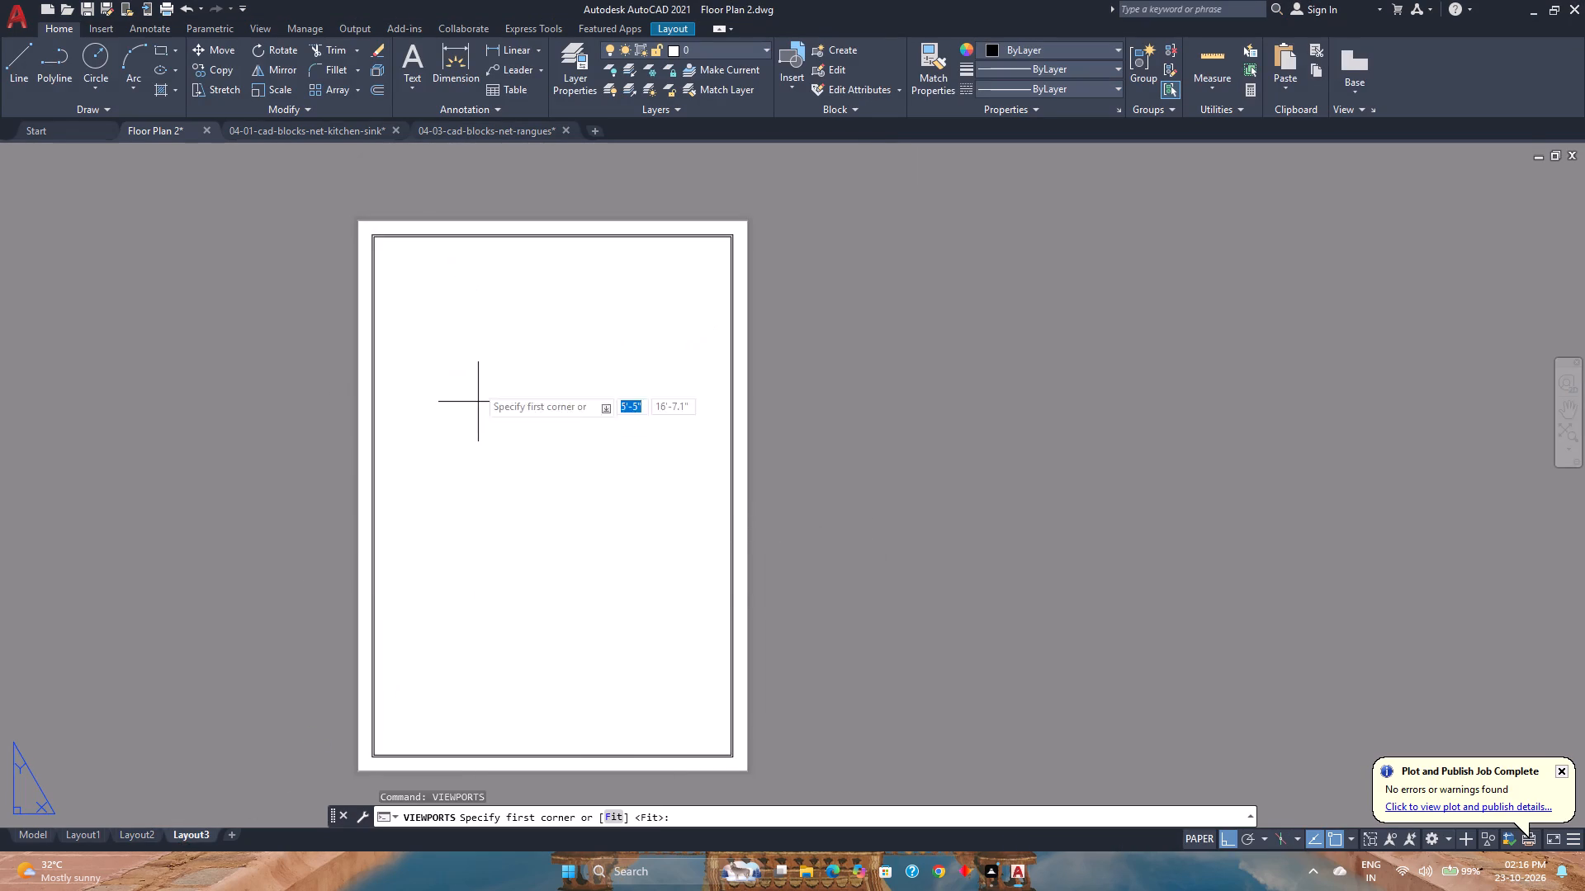
{"action": "scroll", "coordinate": [376, 250], "scroll_direction": "up", "scroll_amount": 2}
{"action": "left_click", "coordinate": [370, 218]}
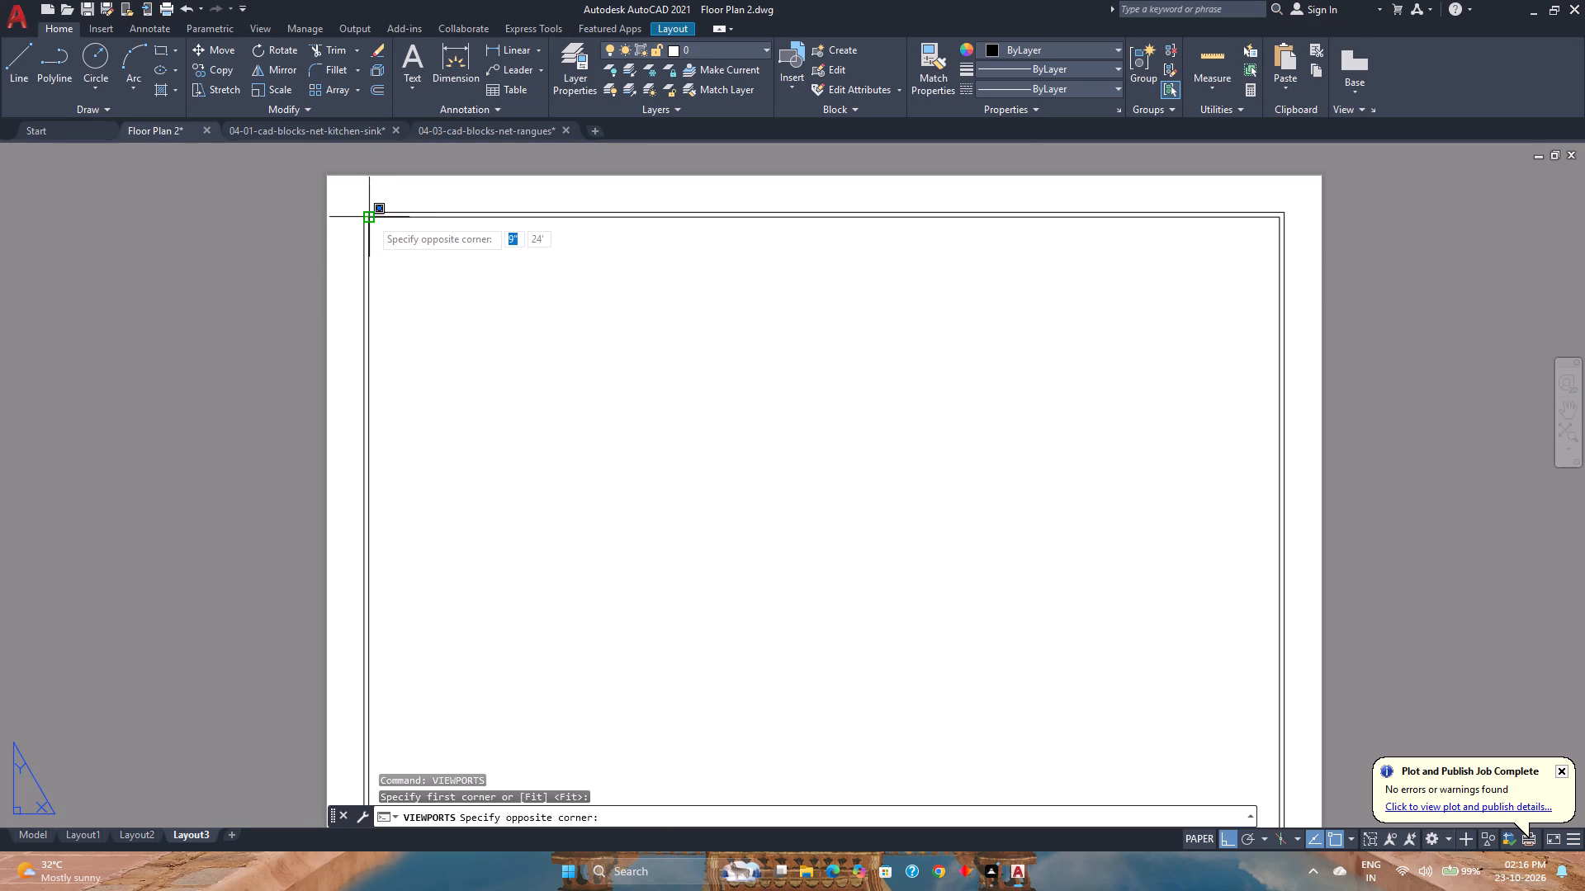
{"action": "scroll", "coordinate": [370, 218], "scroll_direction": "down", "scroll_amount": 3}
{"action": "scroll", "coordinate": [597, 540], "scroll_direction": "up", "scroll_amount": 3}
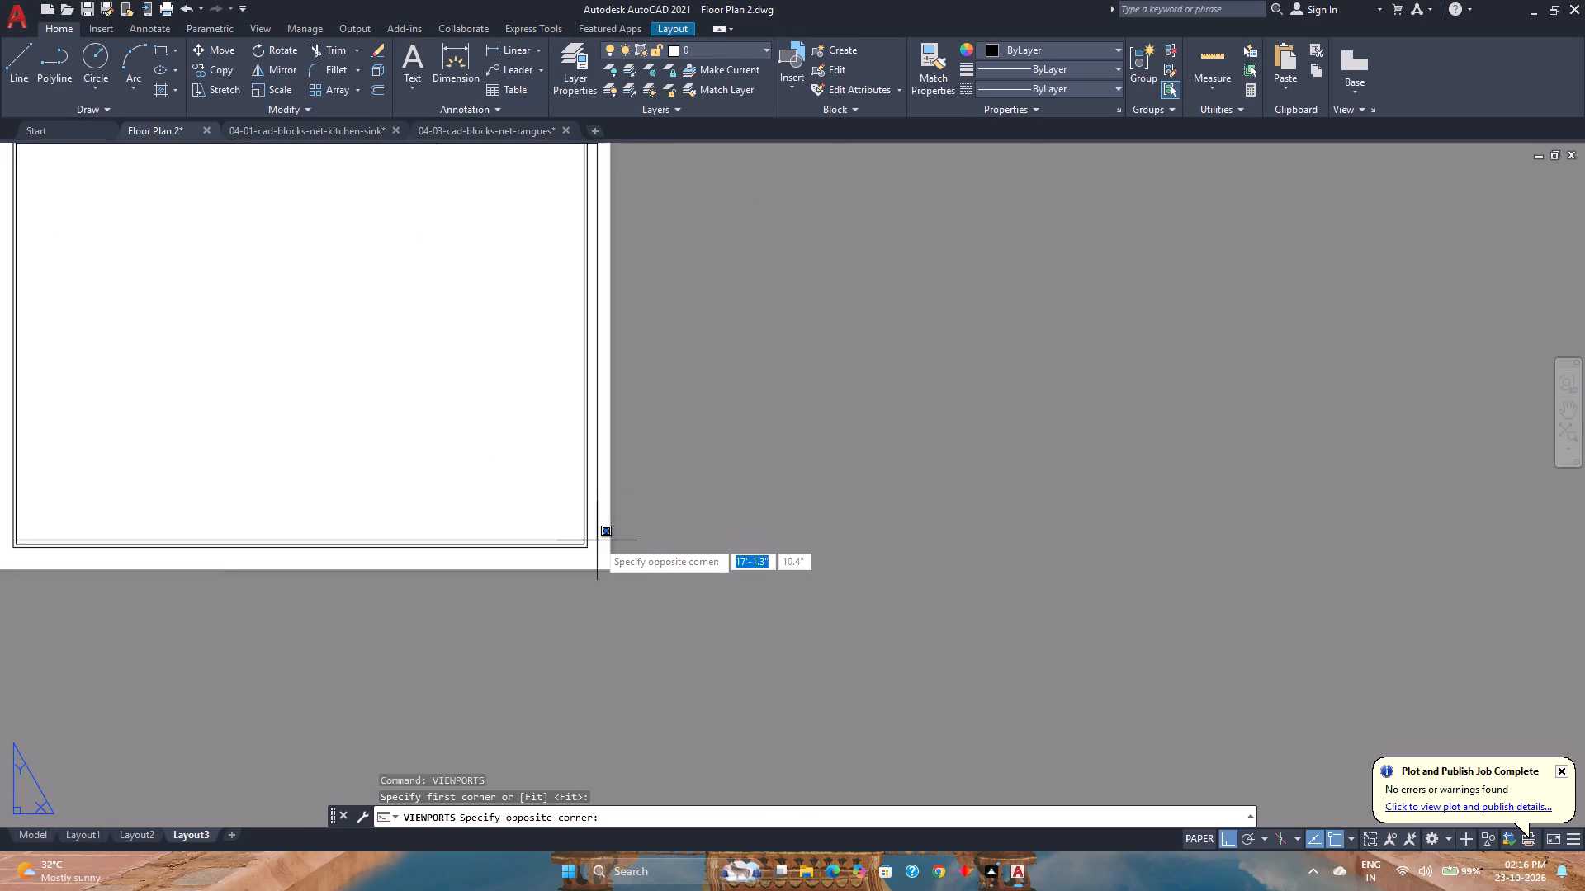
{"action": "scroll", "coordinate": [597, 540], "scroll_direction": "up", "scroll_amount": 1}
{"action": "left_click", "coordinate": [559, 556]}
{"action": "scroll", "coordinate": [559, 556], "scroll_direction": "down", "scroll_amount": 4}
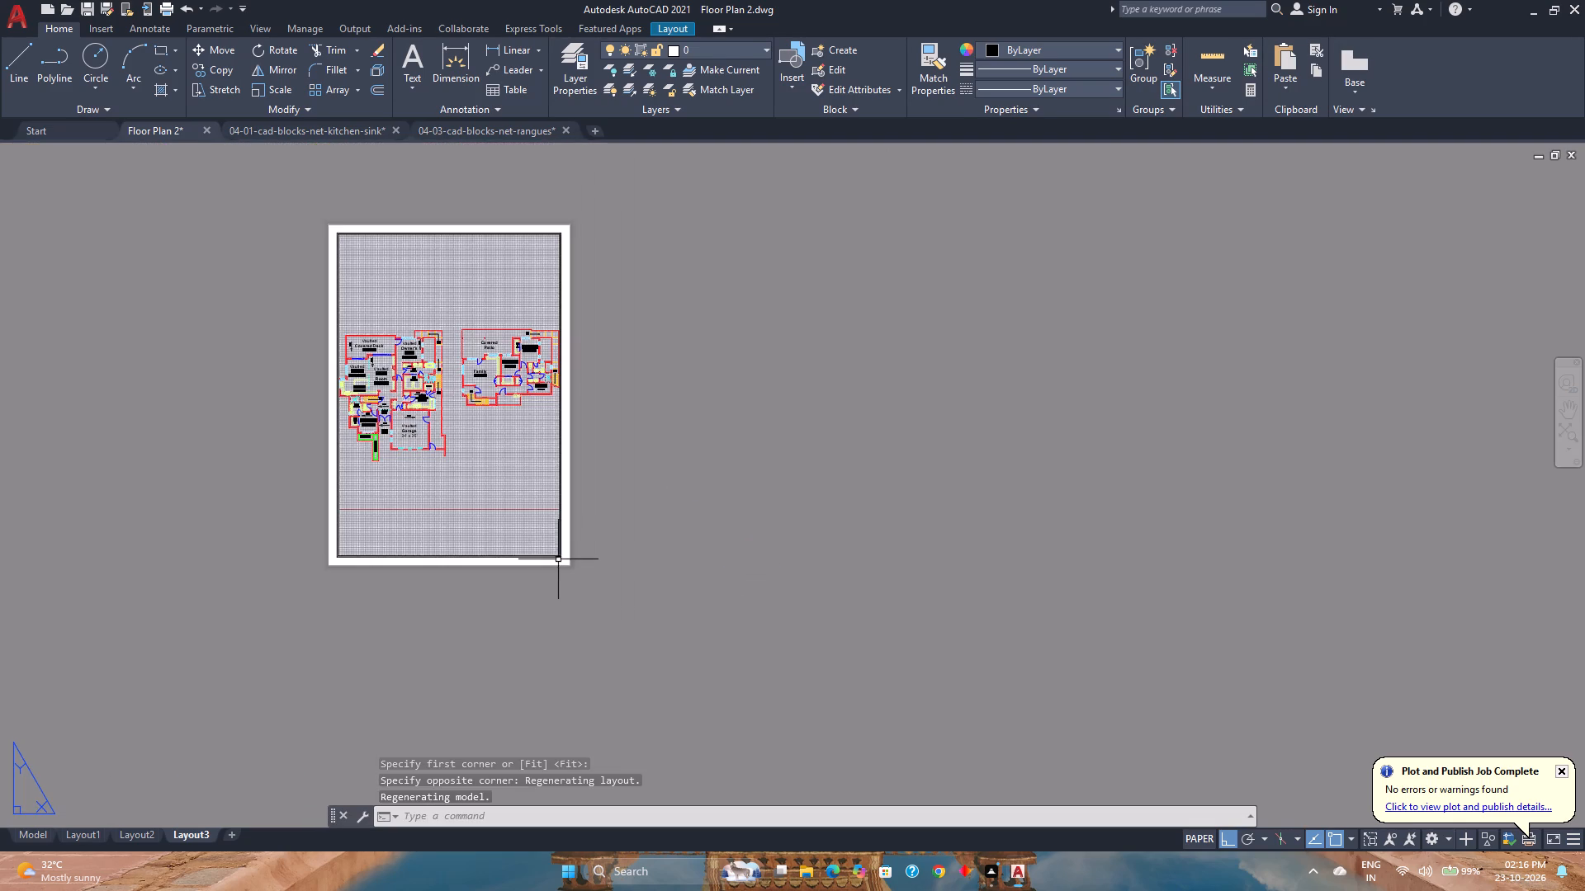
{"action": "scroll", "coordinate": [384, 336], "scroll_direction": "up", "scroll_amount": 2}
{"action": "middle_click_drag", "start_coordinate": [384, 333], "coordinate": [466, 428]}
{"action": "scroll", "coordinate": [443, 347], "scroll_direction": "down", "scroll_amount": 1}
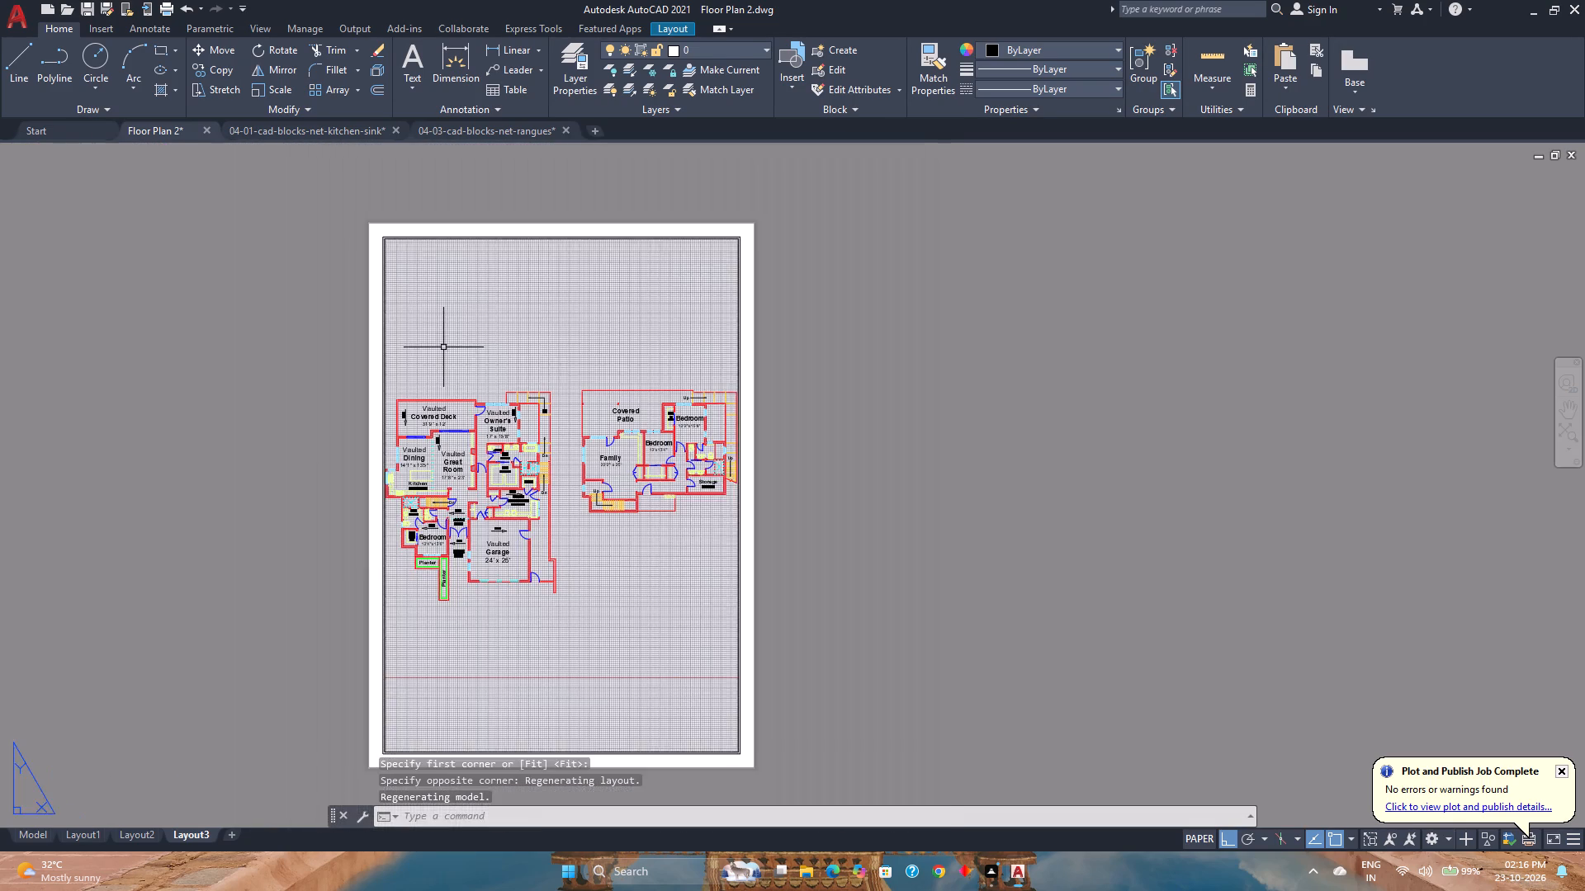
Set the Layout3 viewport to the custom model view G FLR, return to paper space, and save the drawing.
{"action": "double_click", "coordinate": [443, 347]}
{"action": "left_click", "coordinate": [412, 252]}
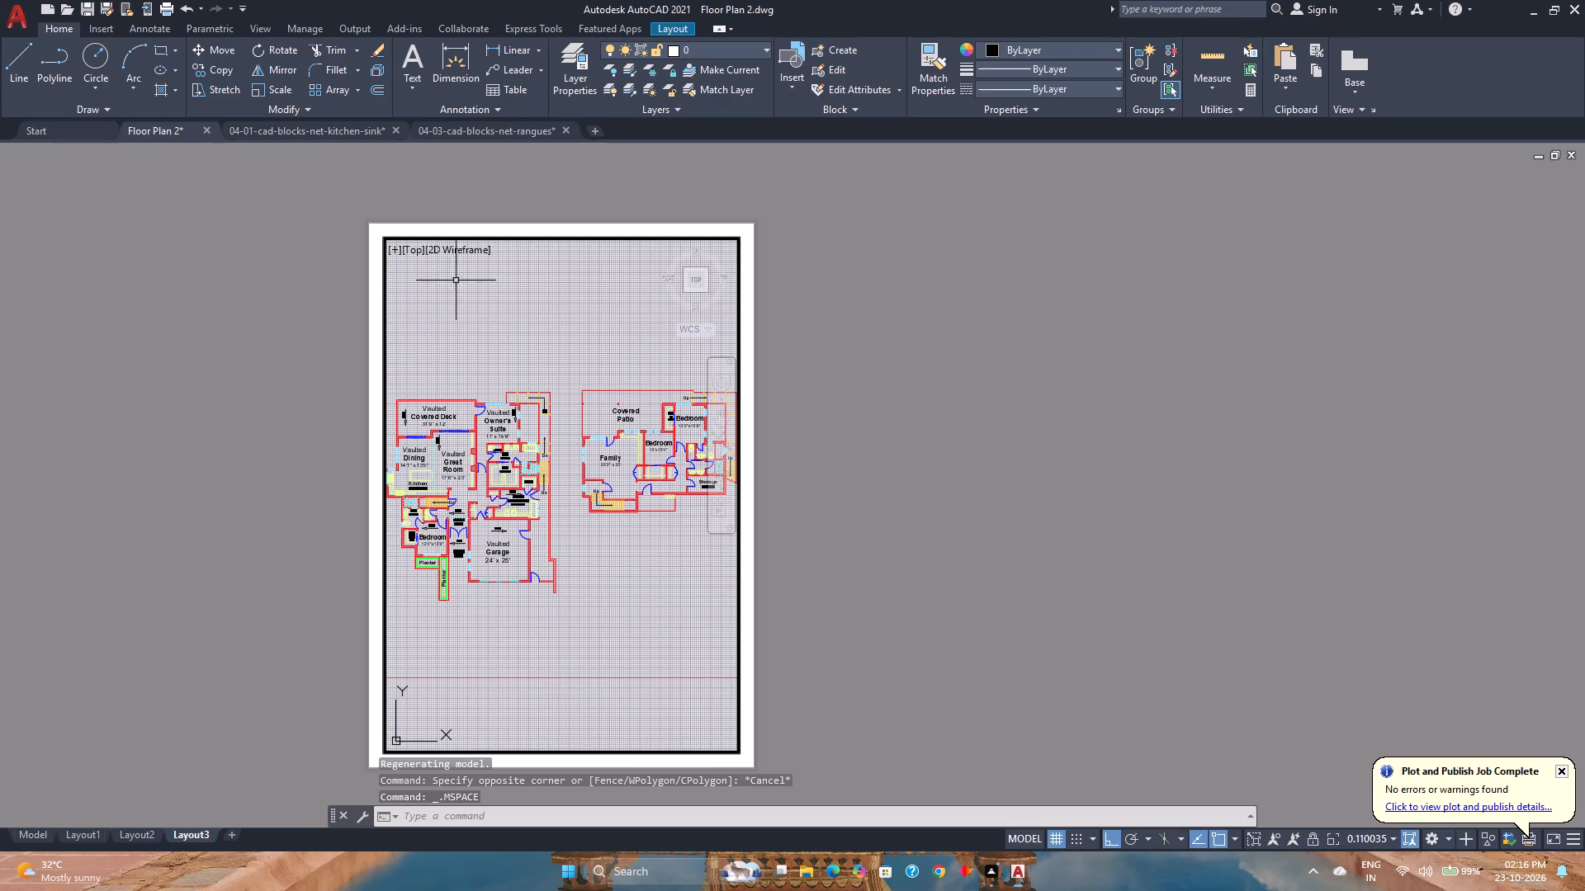
{"action": "left_click", "coordinate": [416, 249]}
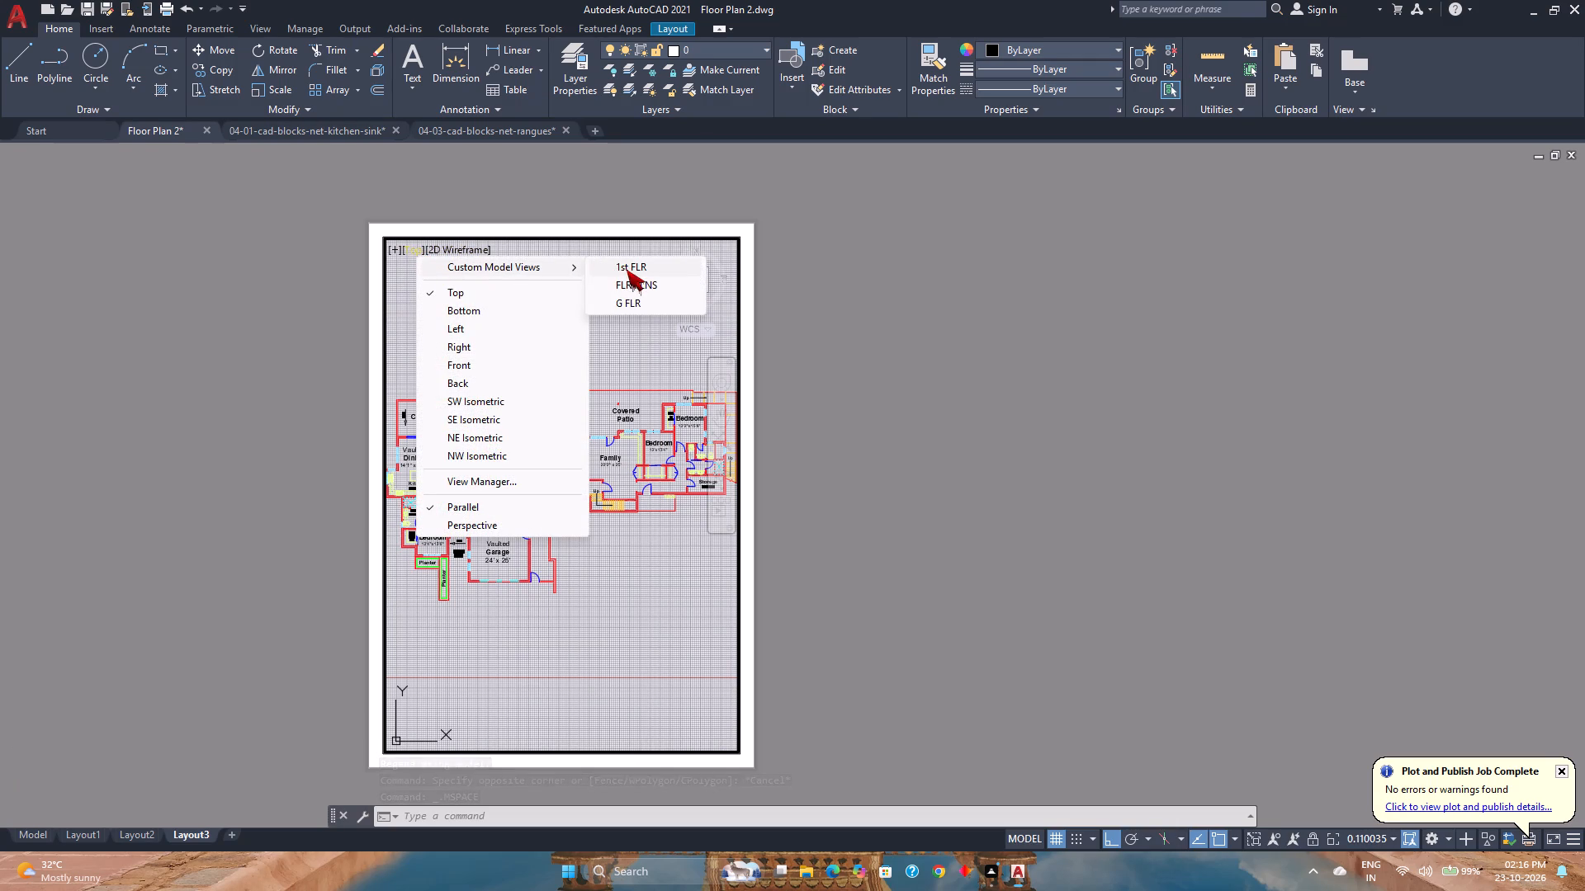
{"action": "left_click", "coordinate": [627, 270]}
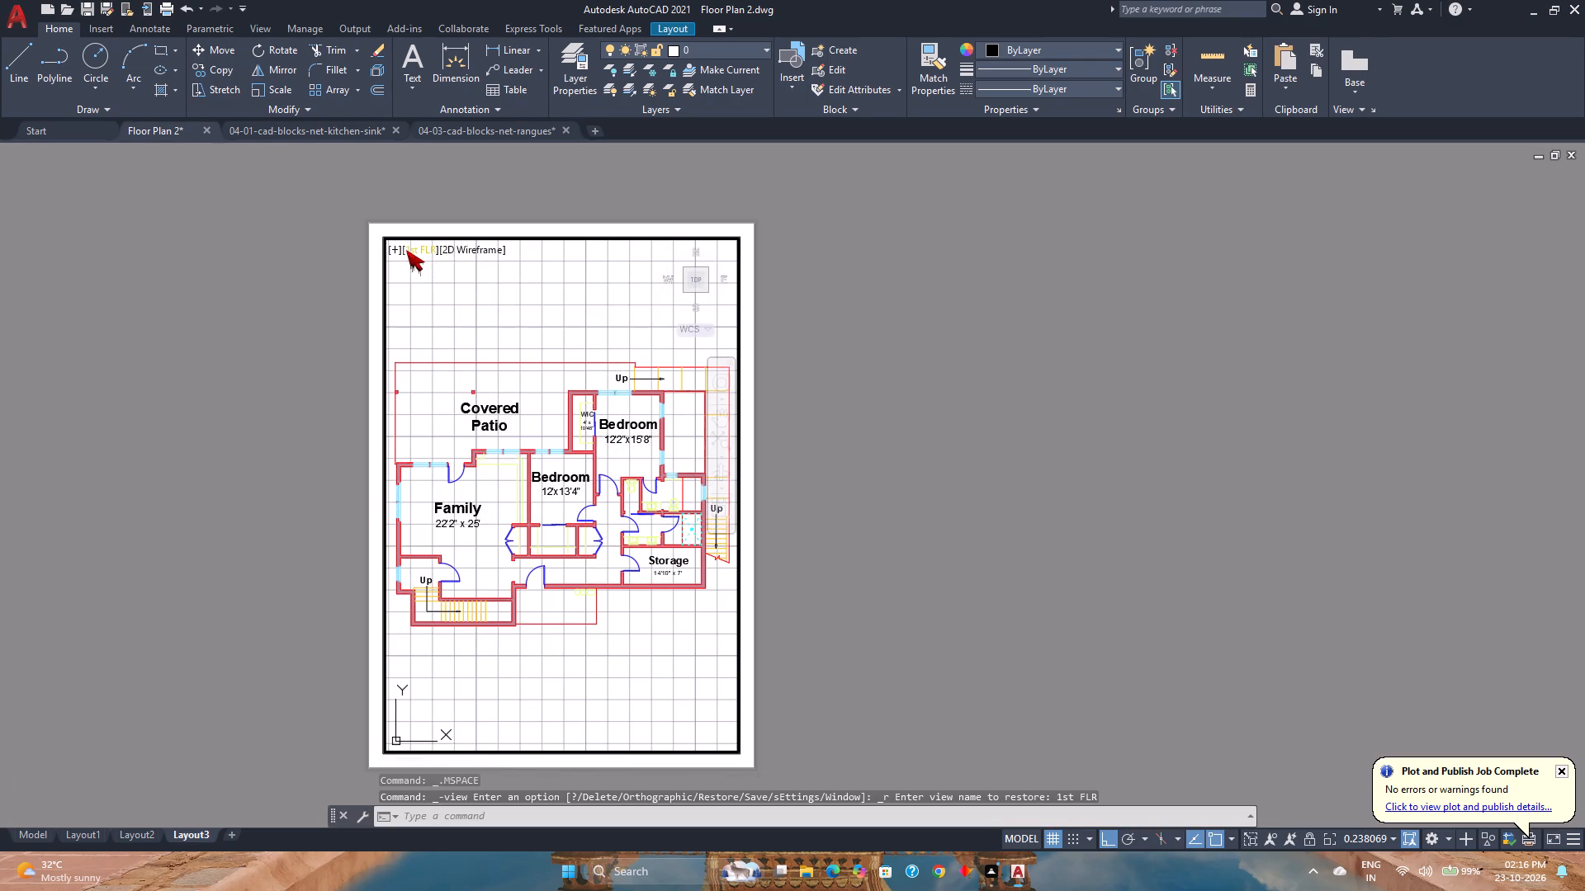
{"action": "left_click", "coordinate": [406, 250]}
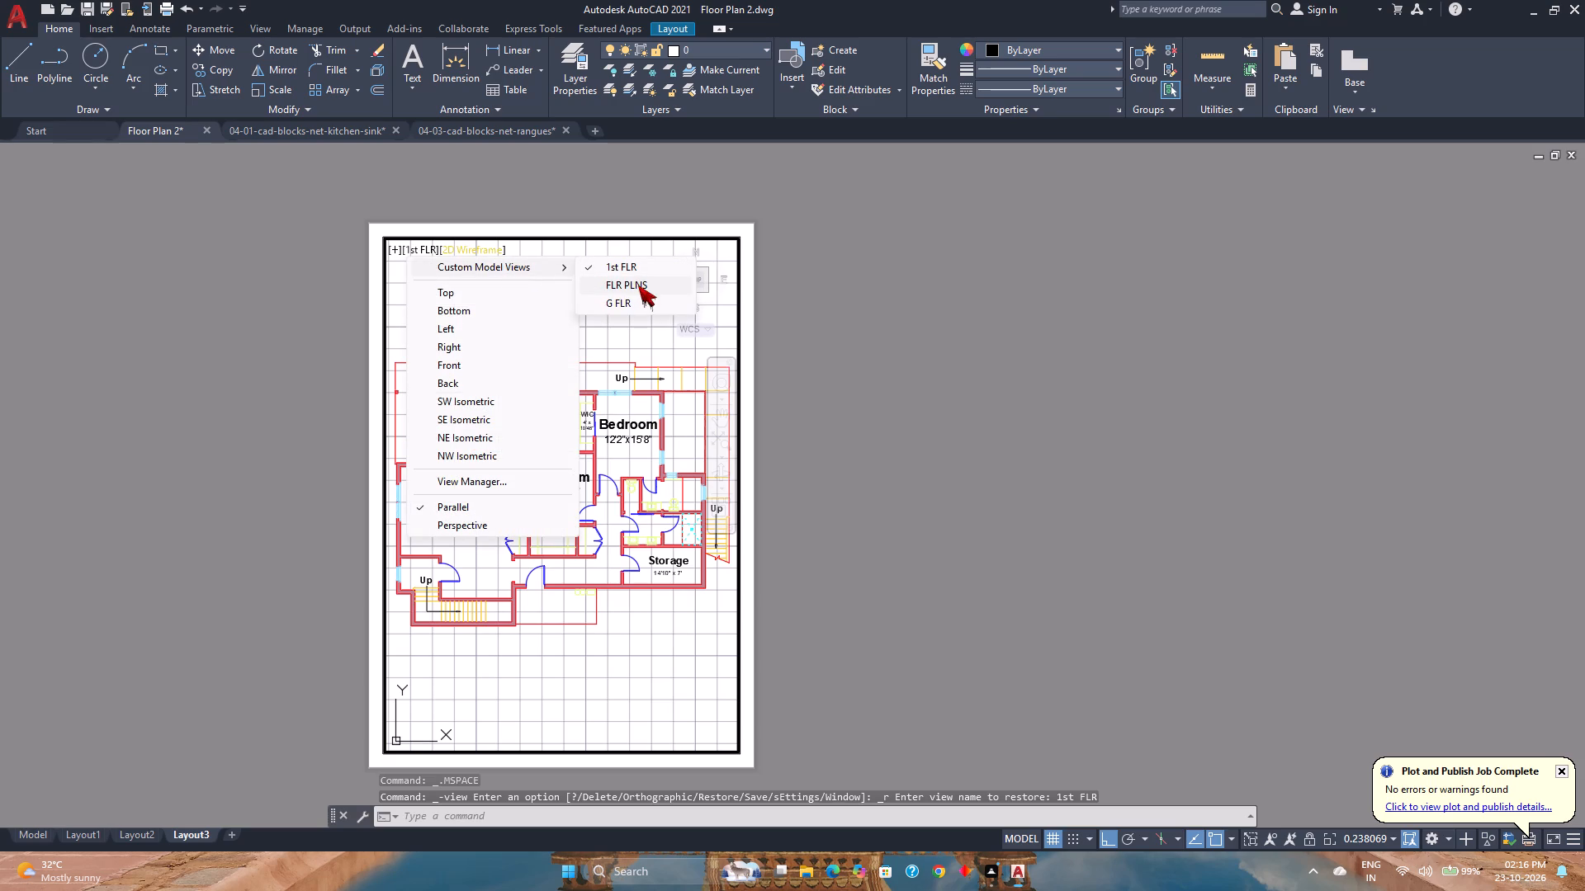
{"action": "left_click", "coordinate": [638, 300]}
{"action": "left_click", "coordinate": [856, 429]}
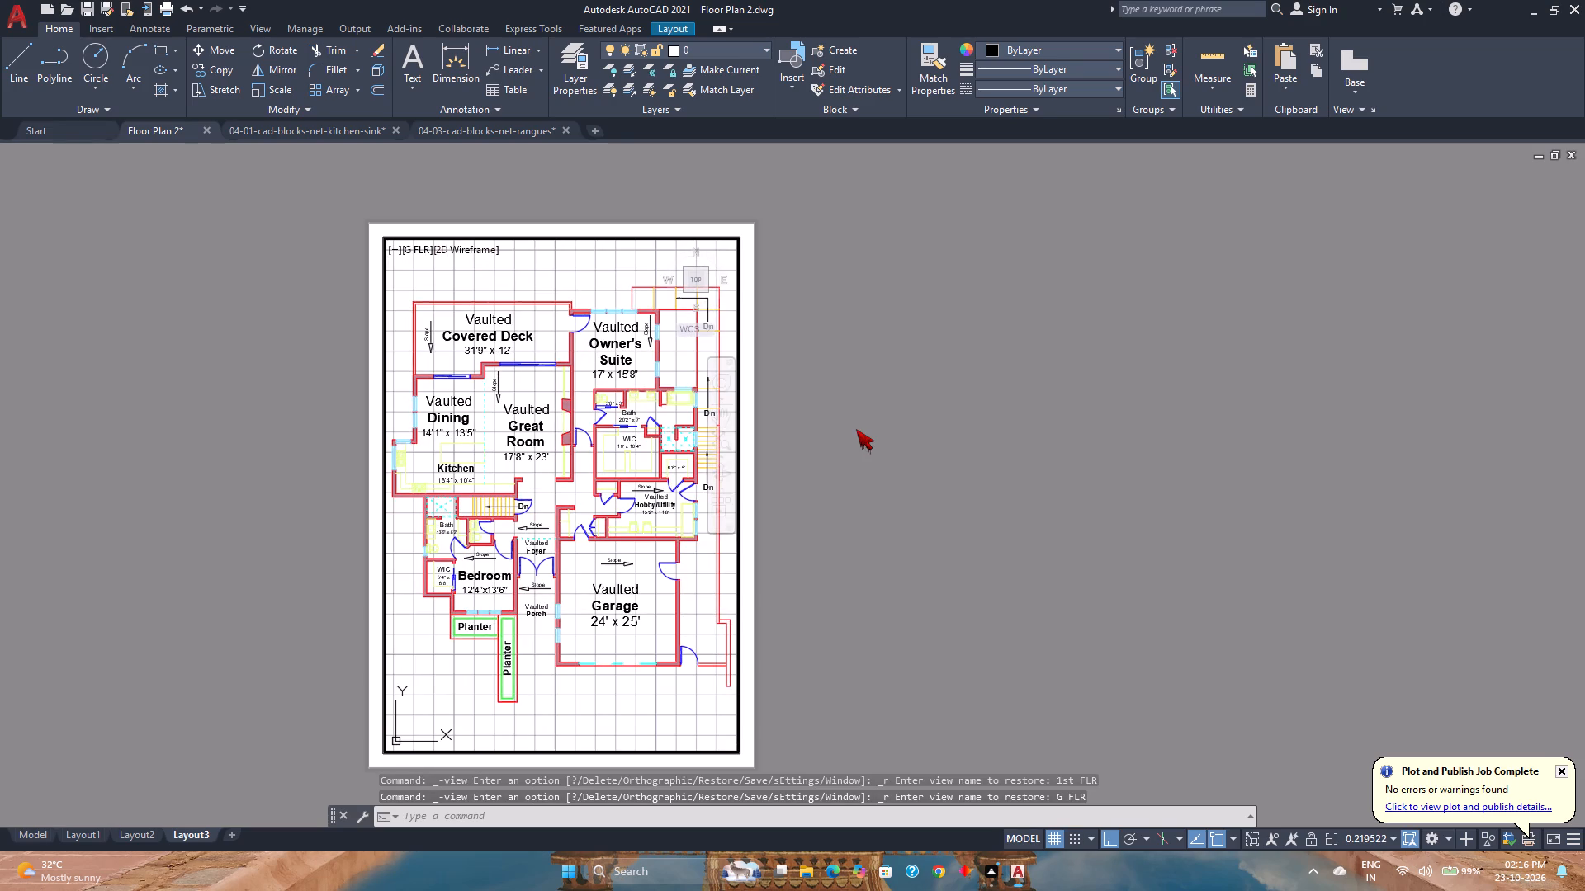
{"action": "double_click", "coordinate": [856, 429]}
{"action": "left_click", "coordinate": [856, 429]}
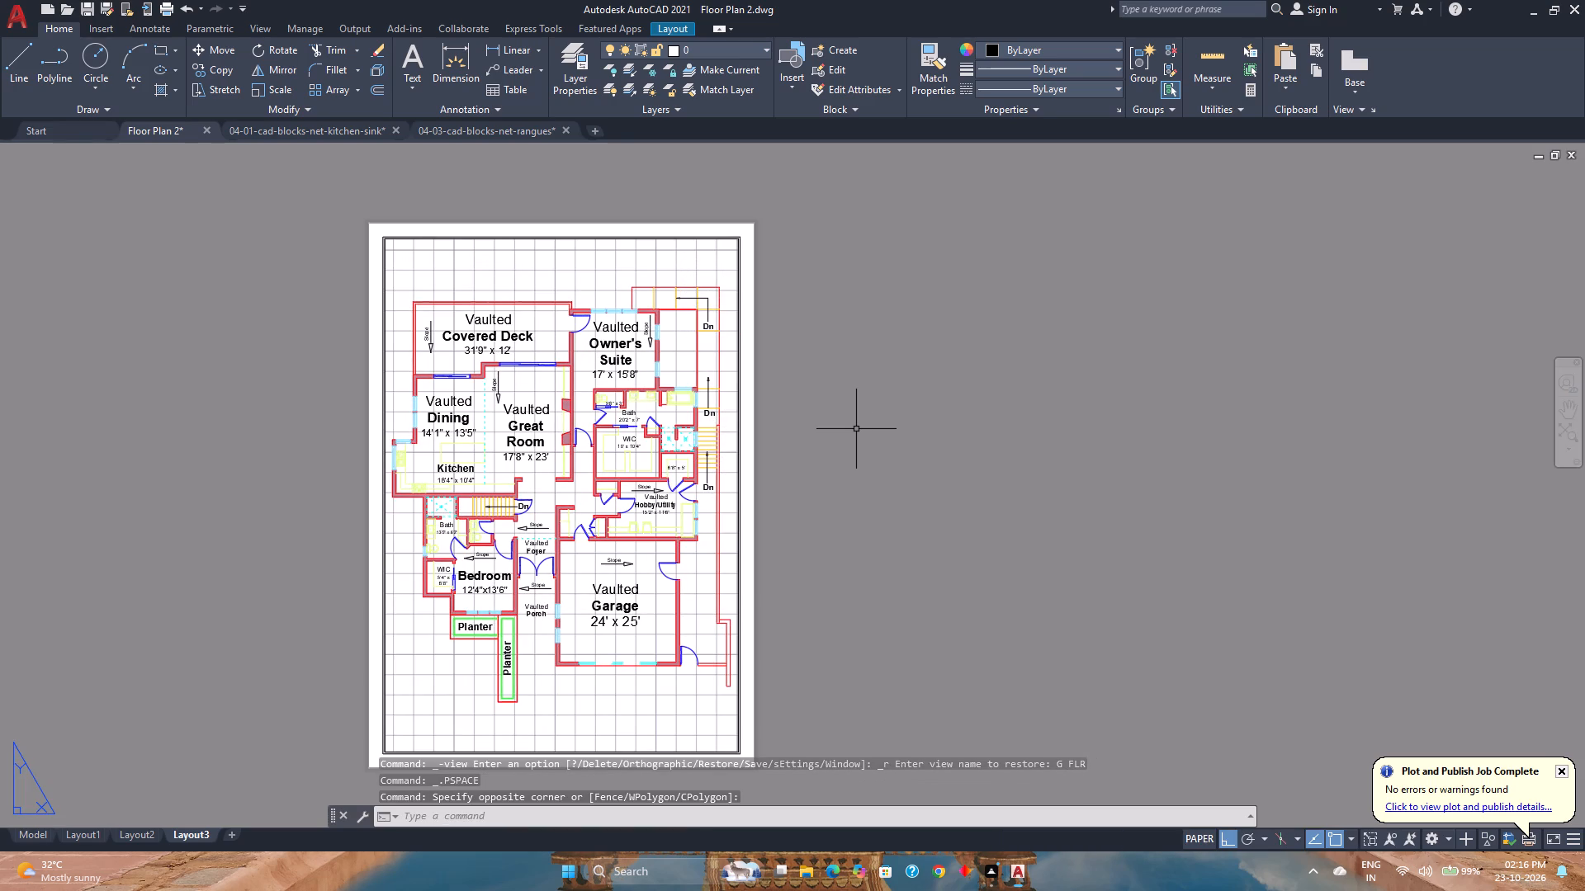
{"action": "key", "text": "ctrl+s"}
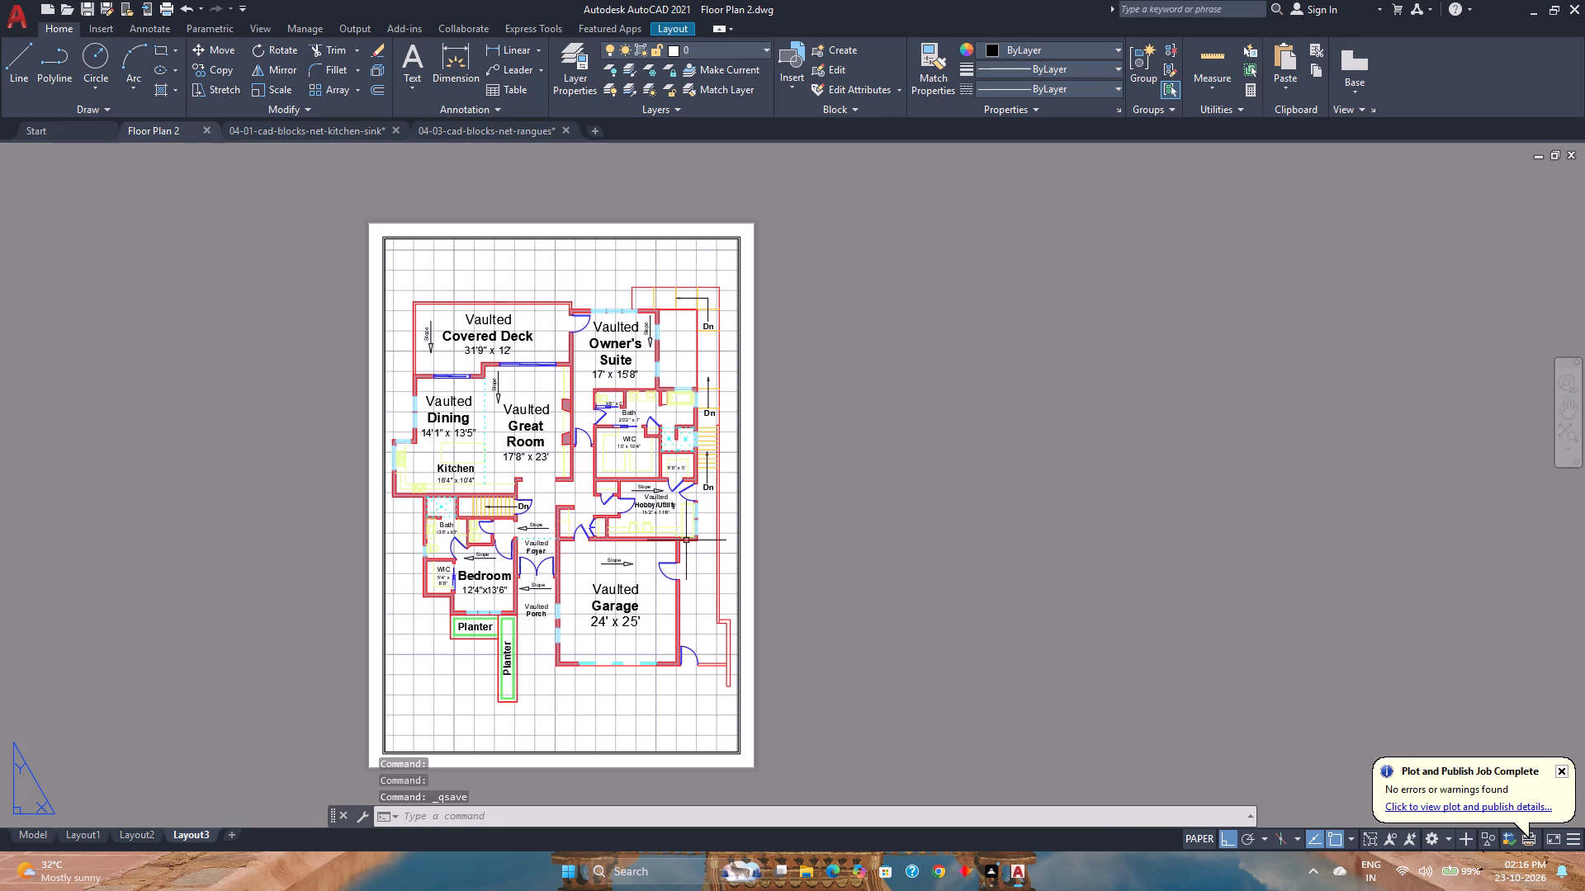
Start a single-sheet plot of Layout1 with the Grayscale.ctb plot style table and preview the sheet.
{"action": "left_click", "coordinate": [89, 833]}
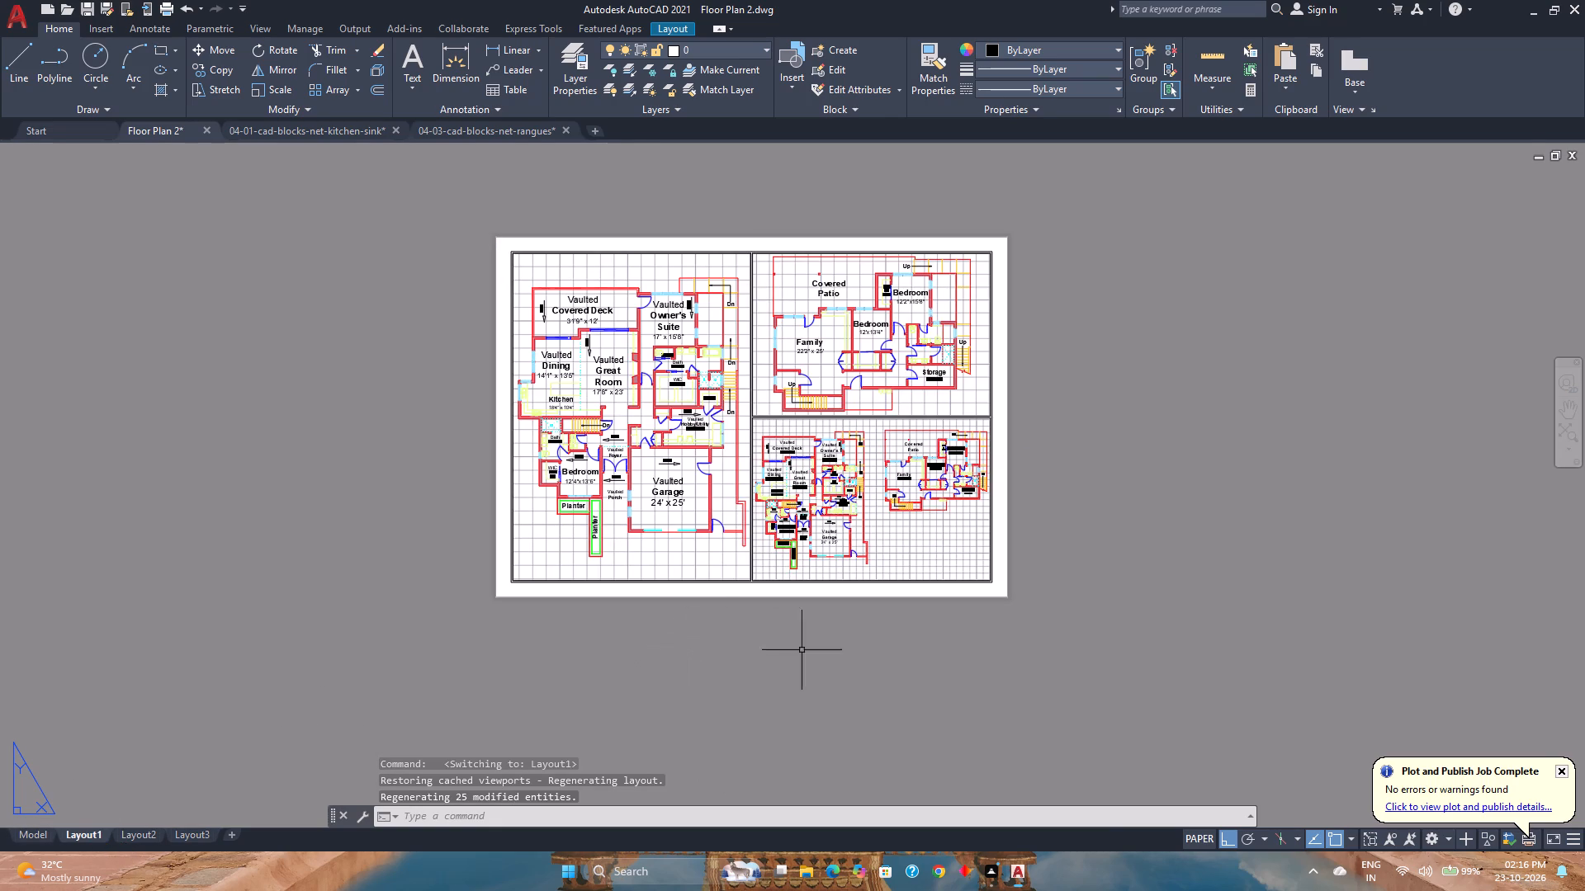
{"action": "scroll", "coordinate": [845, 538], "scroll_direction": "up", "scroll_amount": 2}
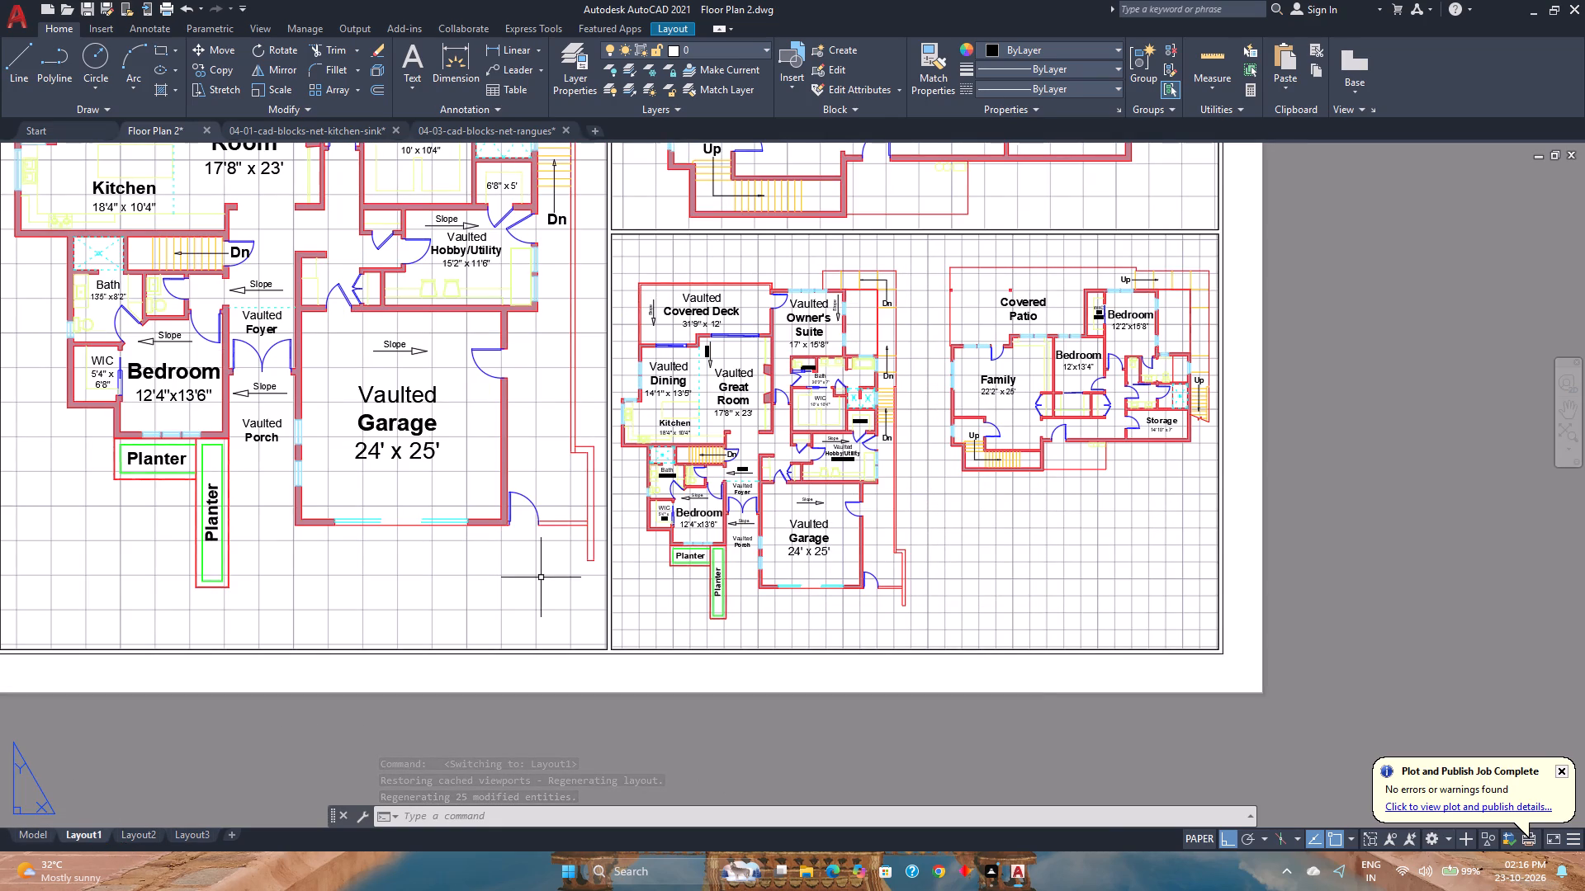
{"action": "middle_click_drag", "start_coordinate": [396, 776], "coordinate": [727, 890]}
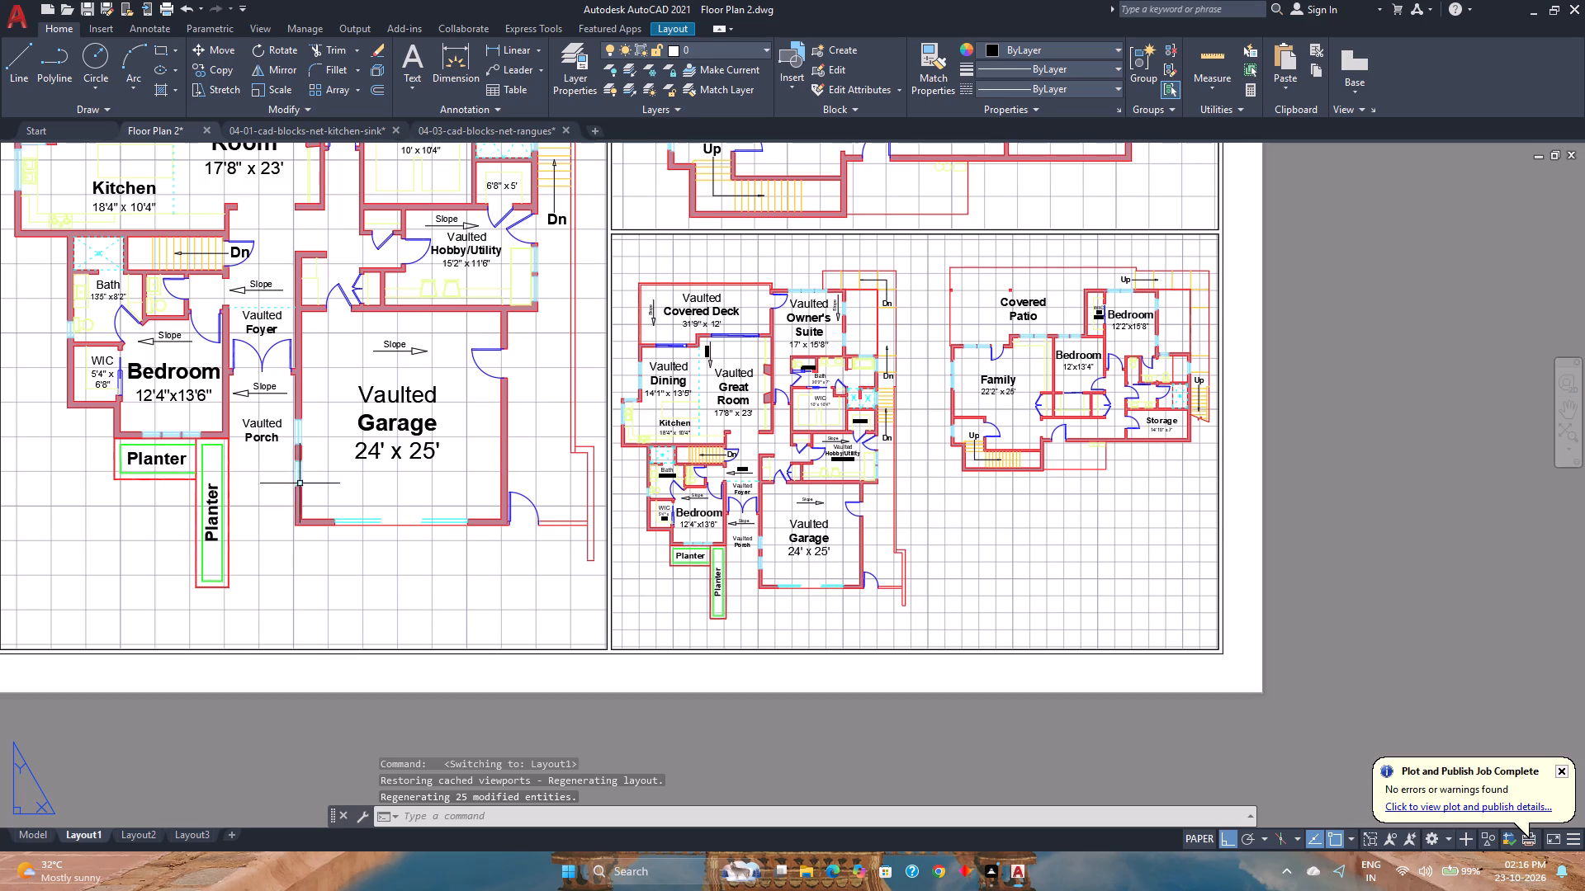
{"action": "scroll", "coordinate": [657, 634], "scroll_direction": "down", "scroll_amount": 2}
{"action": "scroll", "coordinate": [692, 671], "scroll_direction": "up", "scroll_amount": 2}
{"action": "middle_click_drag", "start_coordinate": [692, 671], "coordinate": [726, 743]}
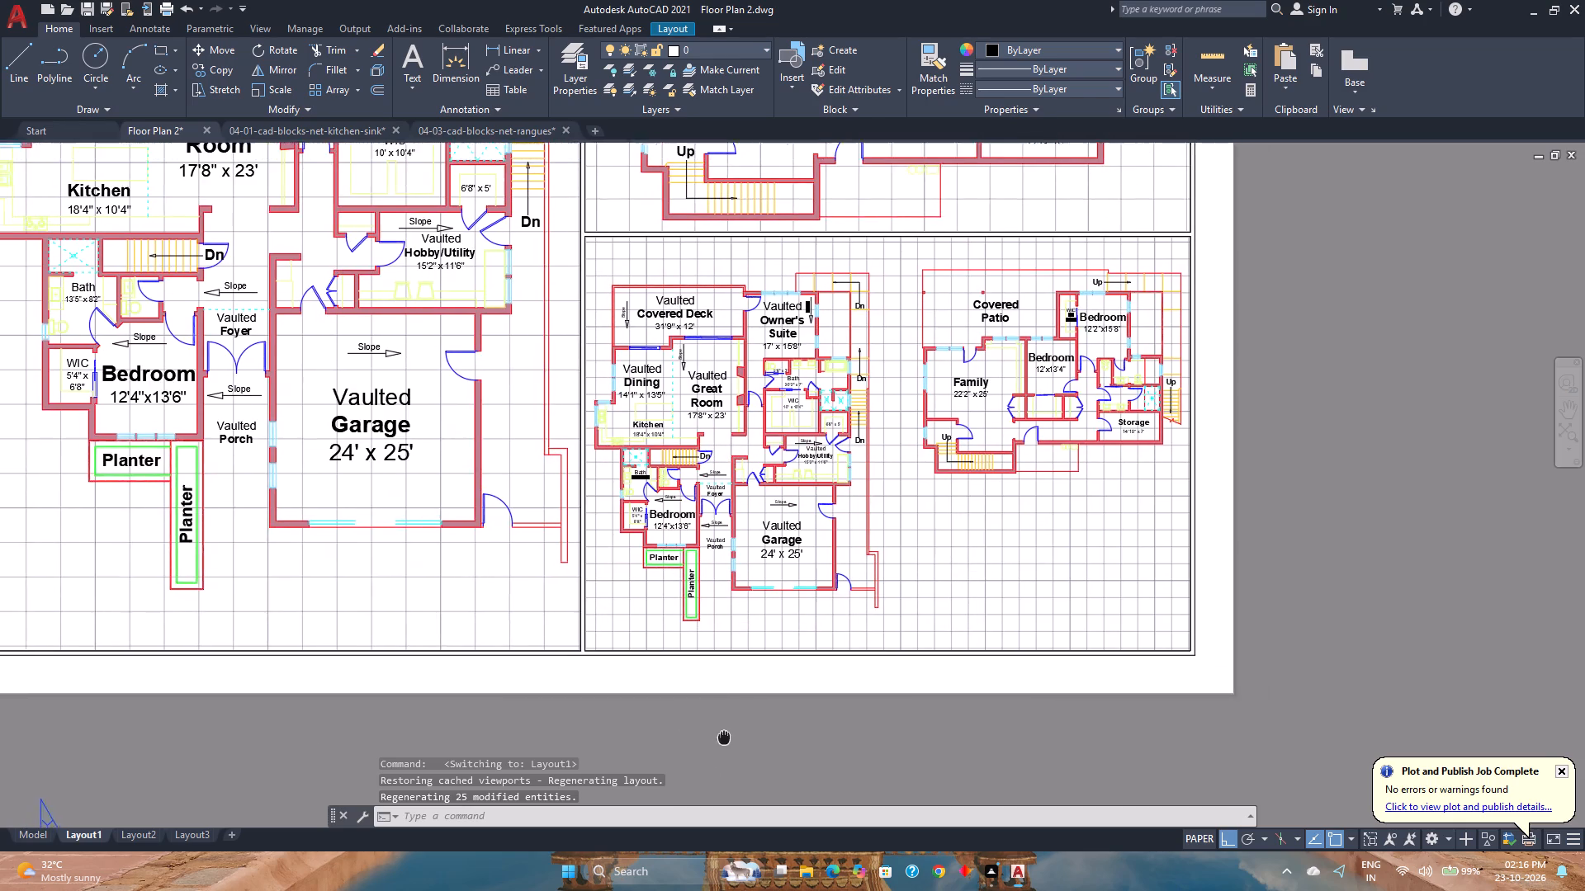
{"action": "middle_click_drag", "start_coordinate": [726, 743], "coordinate": [734, 756]}
{"action": "scroll", "coordinate": [757, 748], "scroll_direction": "down", "scroll_amount": 1}
{"action": "key", "text": "ctrl+p"}
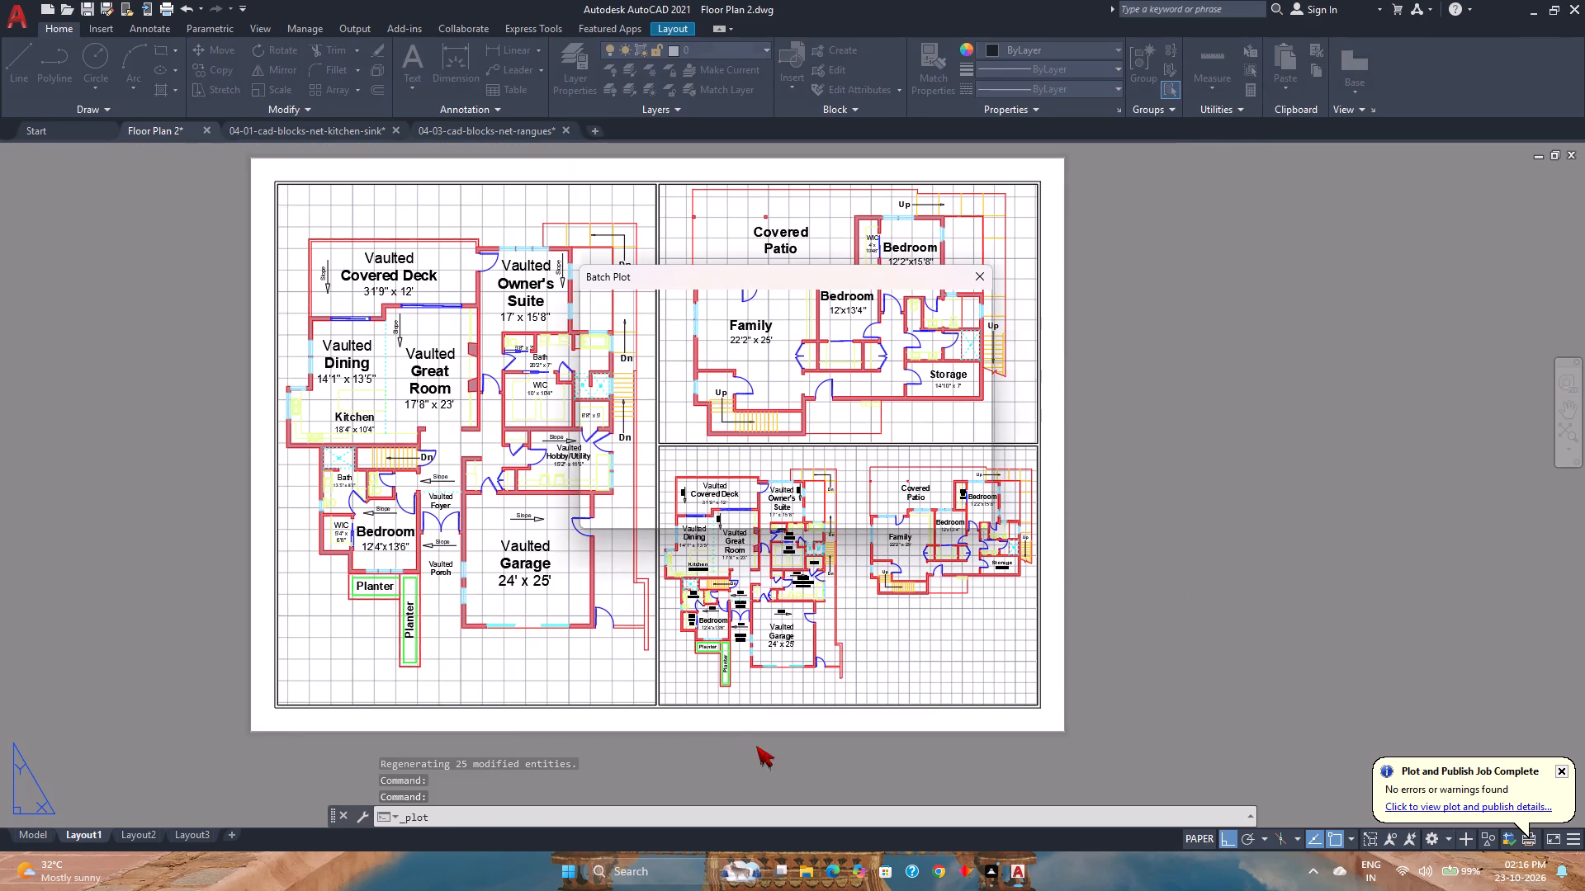
{"action": "left_click", "coordinate": [676, 472]}
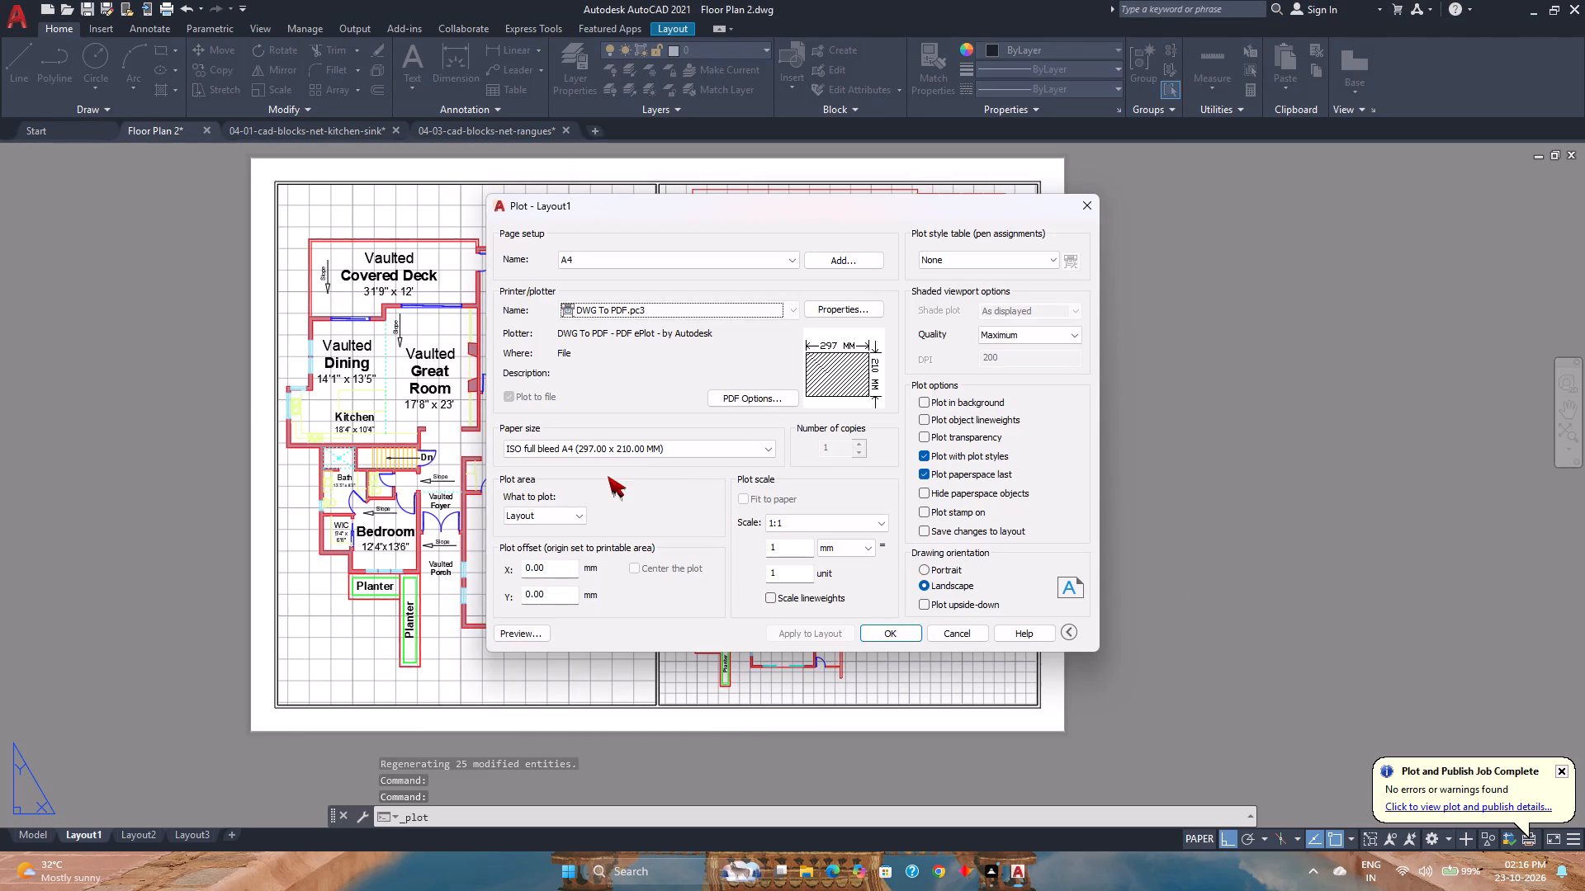
{"action": "left_click", "coordinate": [1038, 268]}
{"action": "left_click", "coordinate": [984, 331]}
{"action": "left_click", "coordinate": [516, 630]}
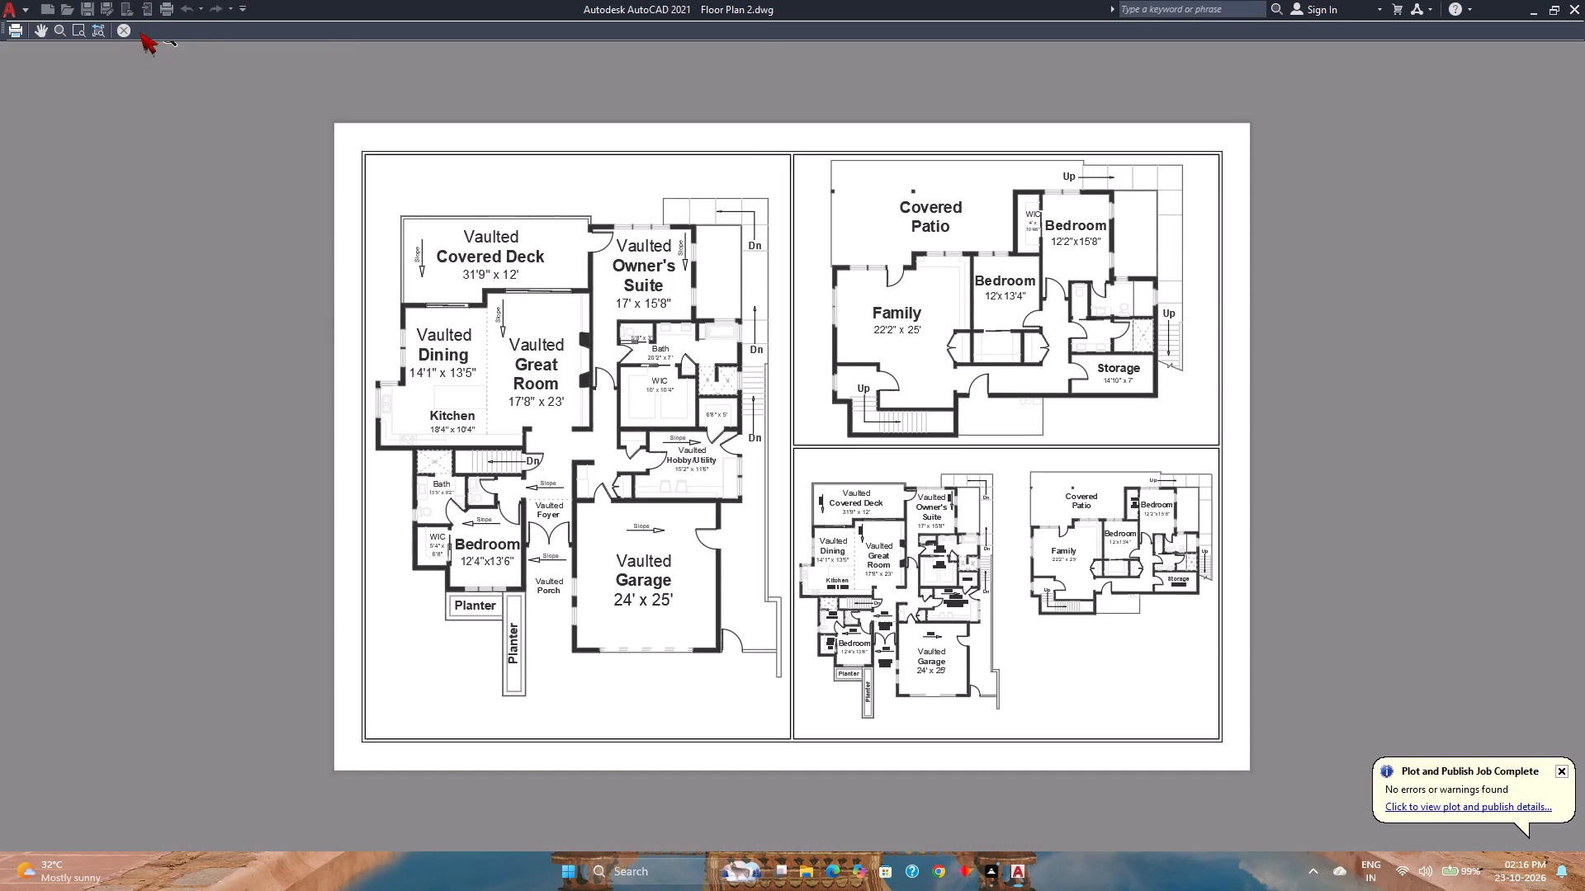
{"action": "left_click", "coordinate": [124, 32]}
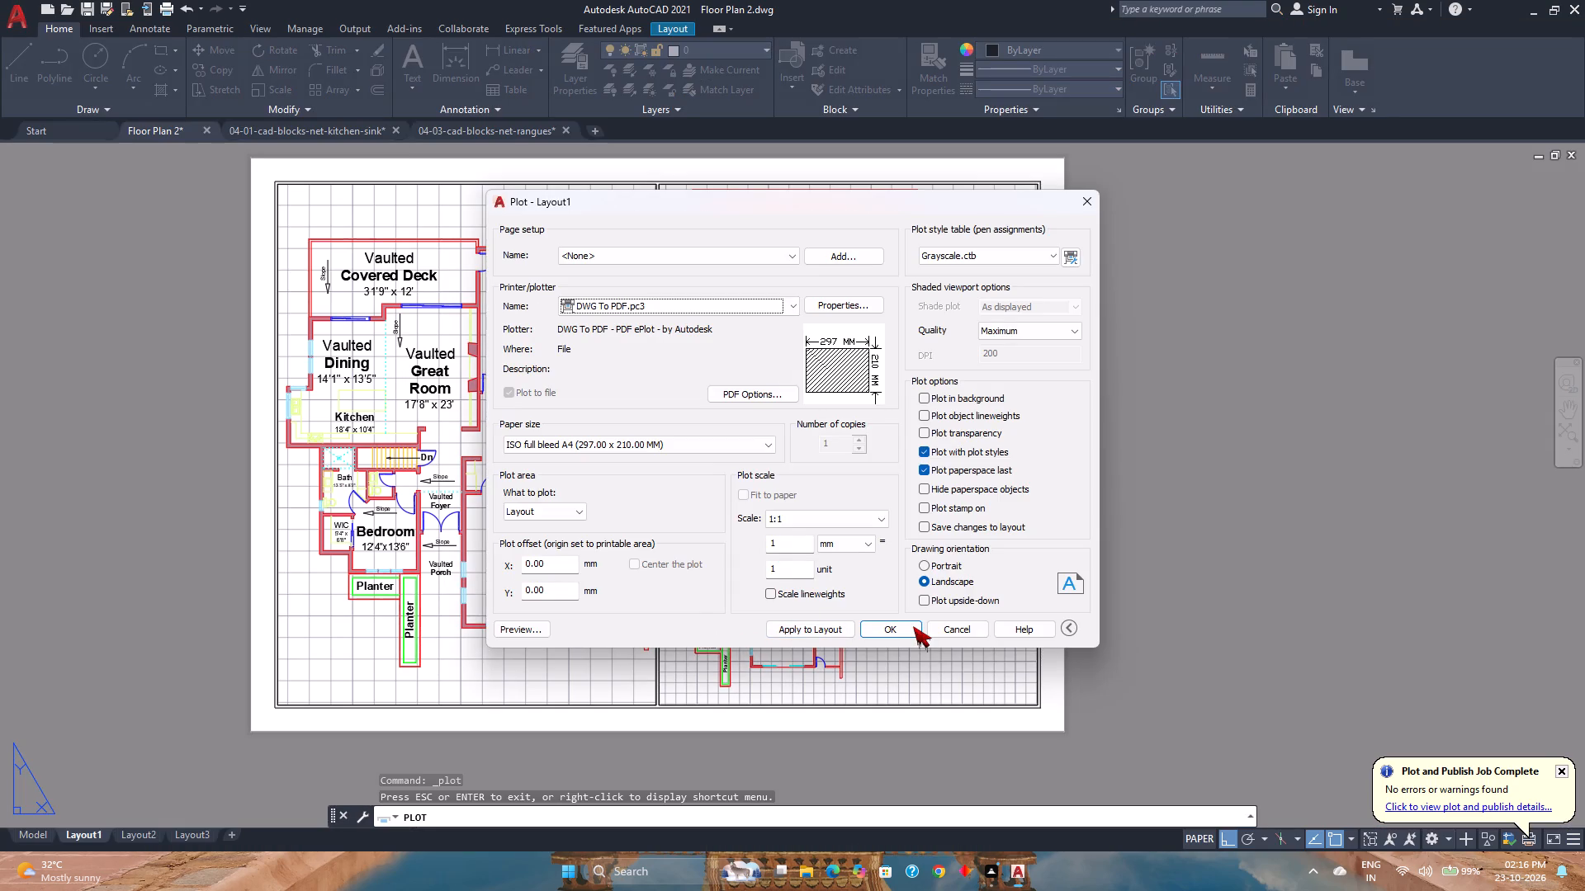
Plot Layout1 to PDF over the existing "Fuji - Floor Plan 2-Layout1" in the Fuji Files folder, and close the resulting PDF.
{"action": "left_click", "coordinate": [915, 626]}
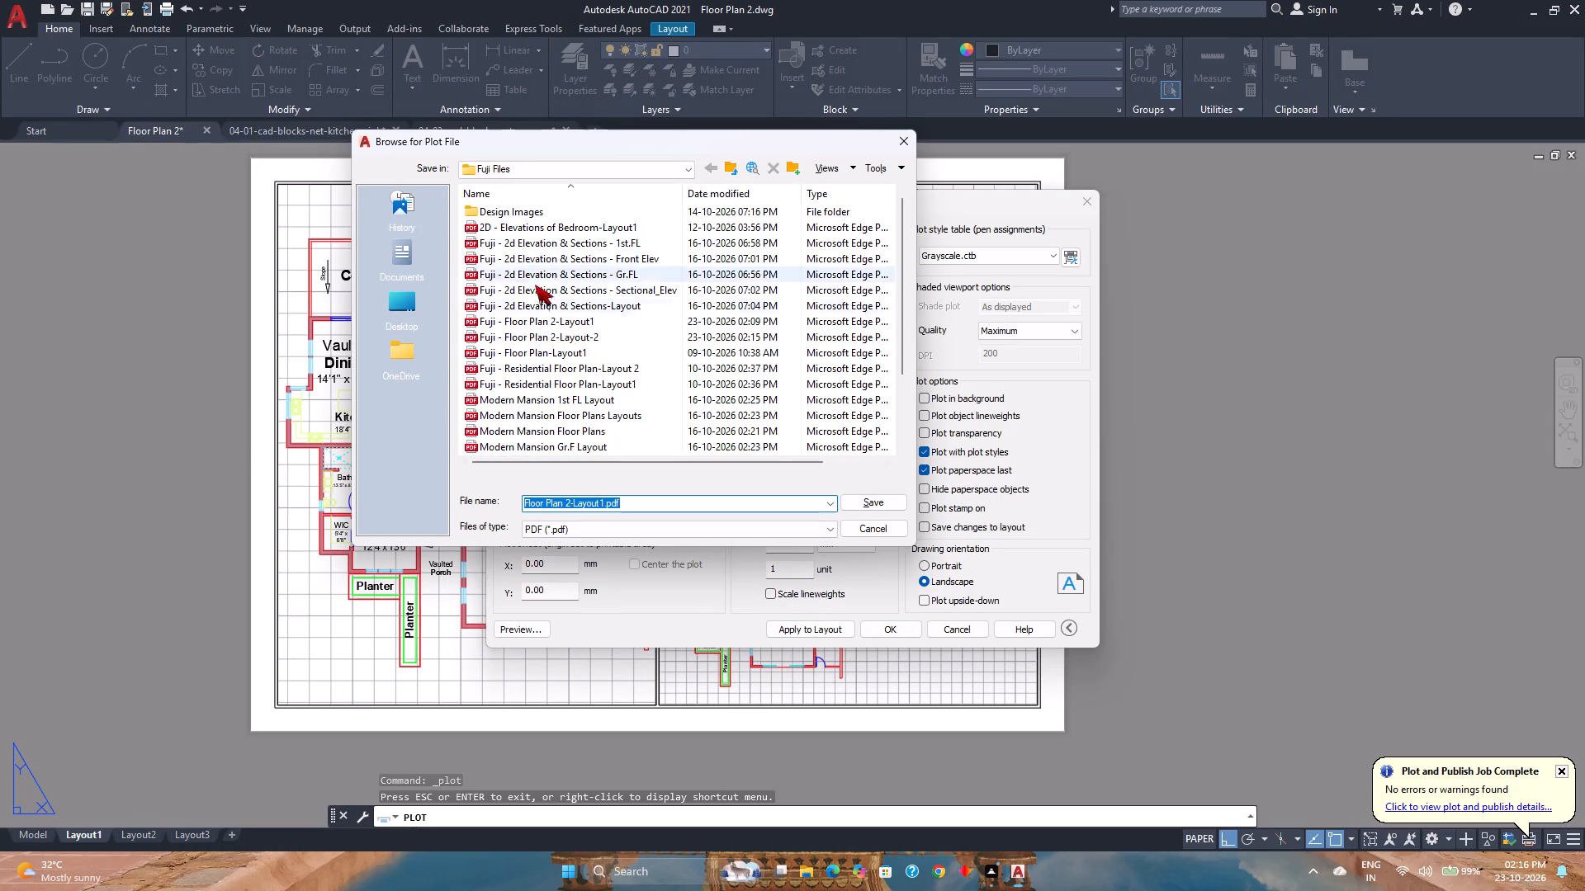
{"action": "left_click", "coordinate": [605, 320]}
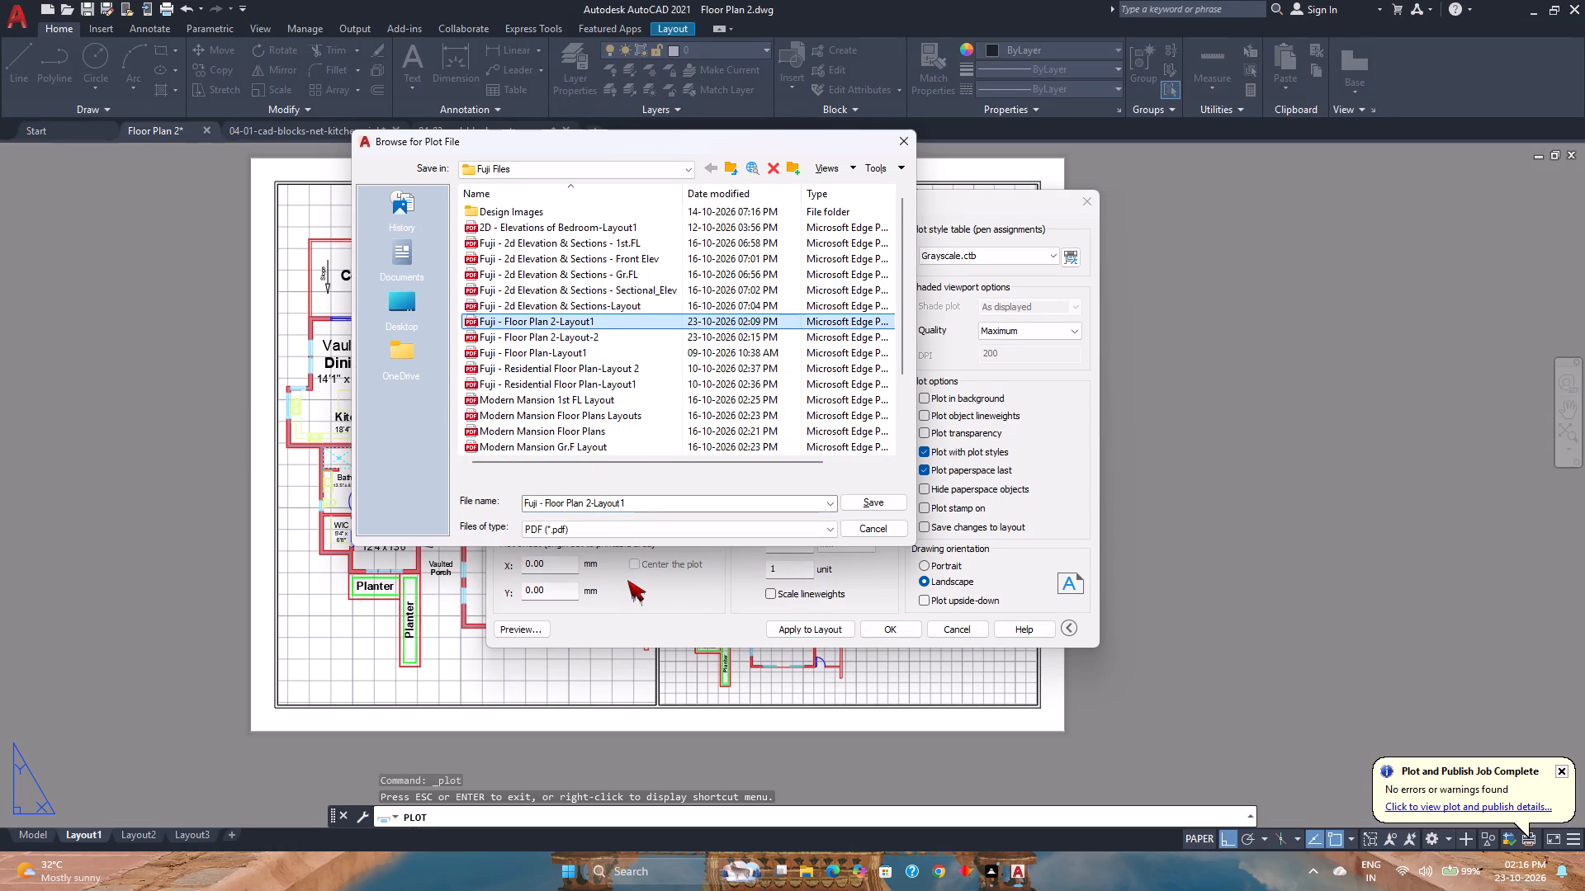
{"action": "left_click", "coordinate": [892, 508]}
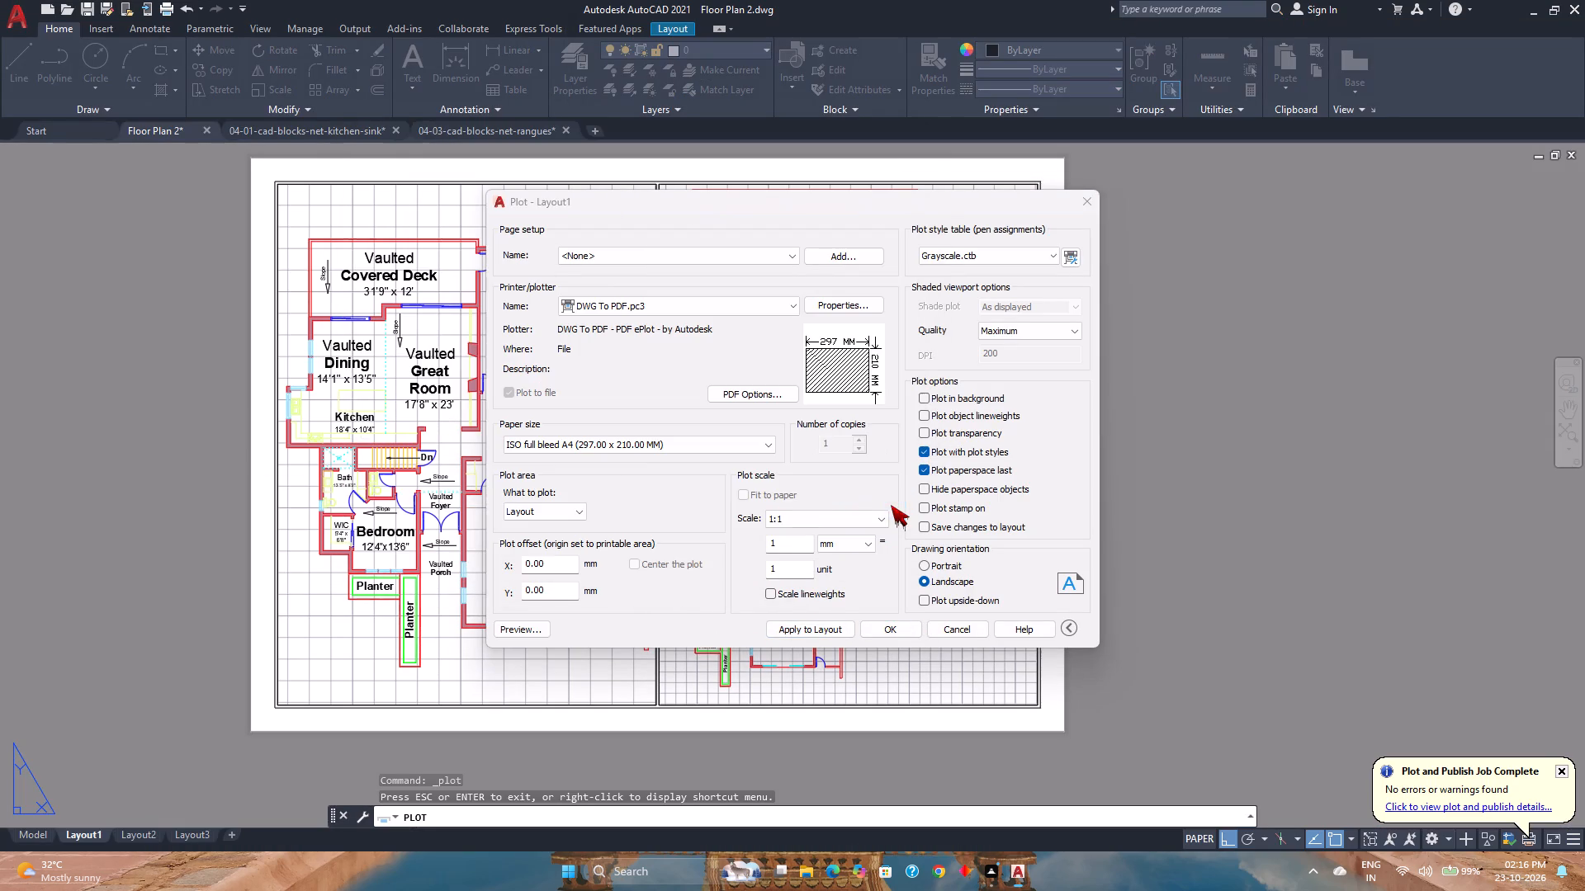
{"action": "left_click", "coordinate": [836, 452]}
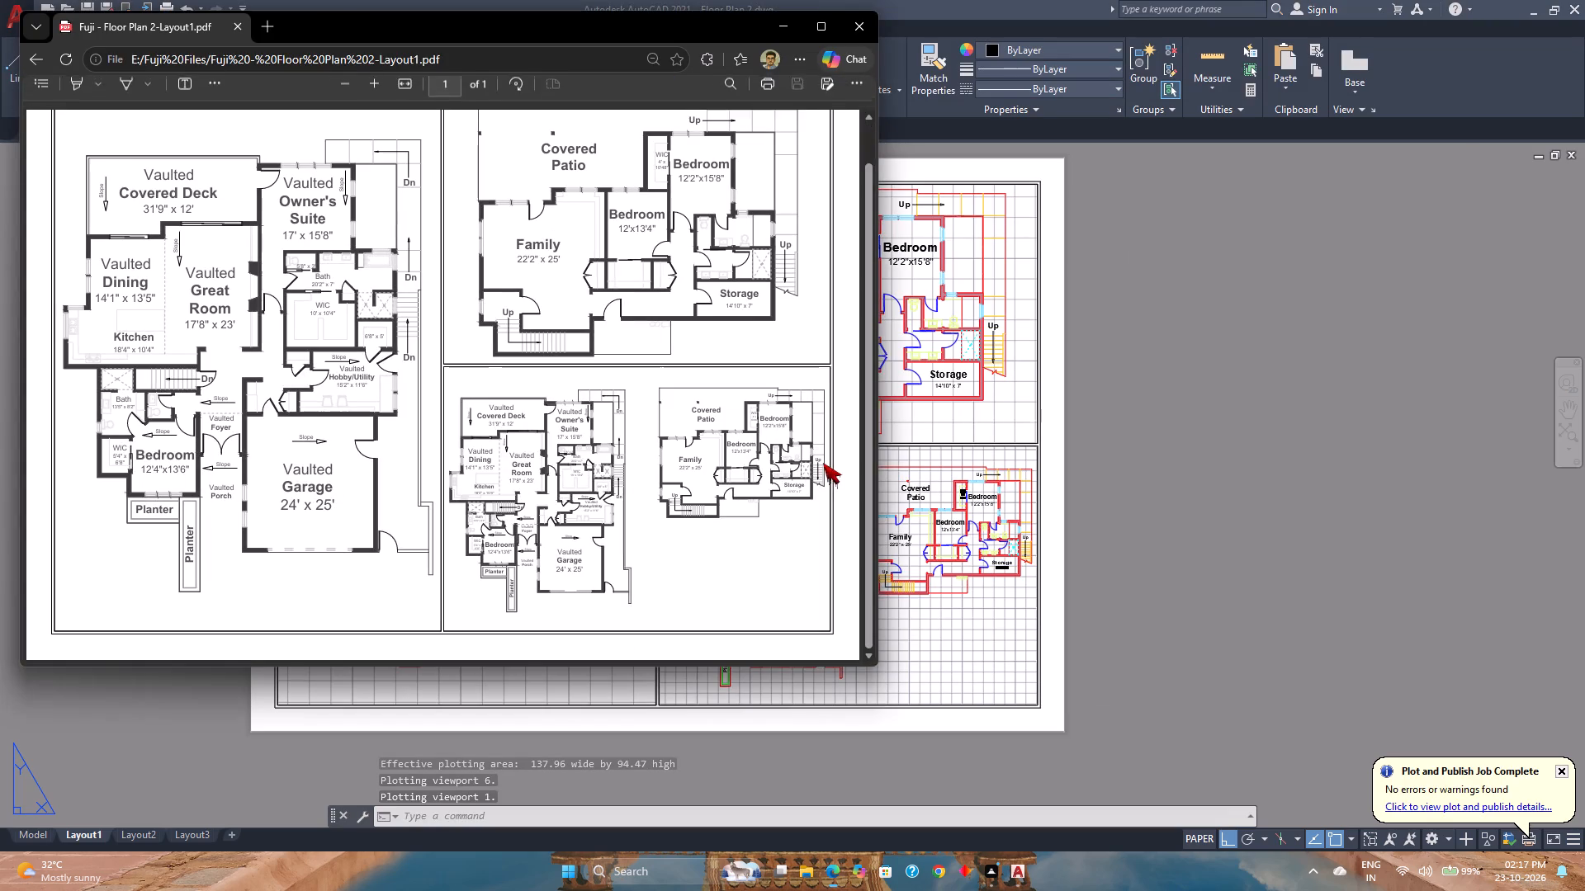
{"action": "left_click", "coordinate": [851, 20]}
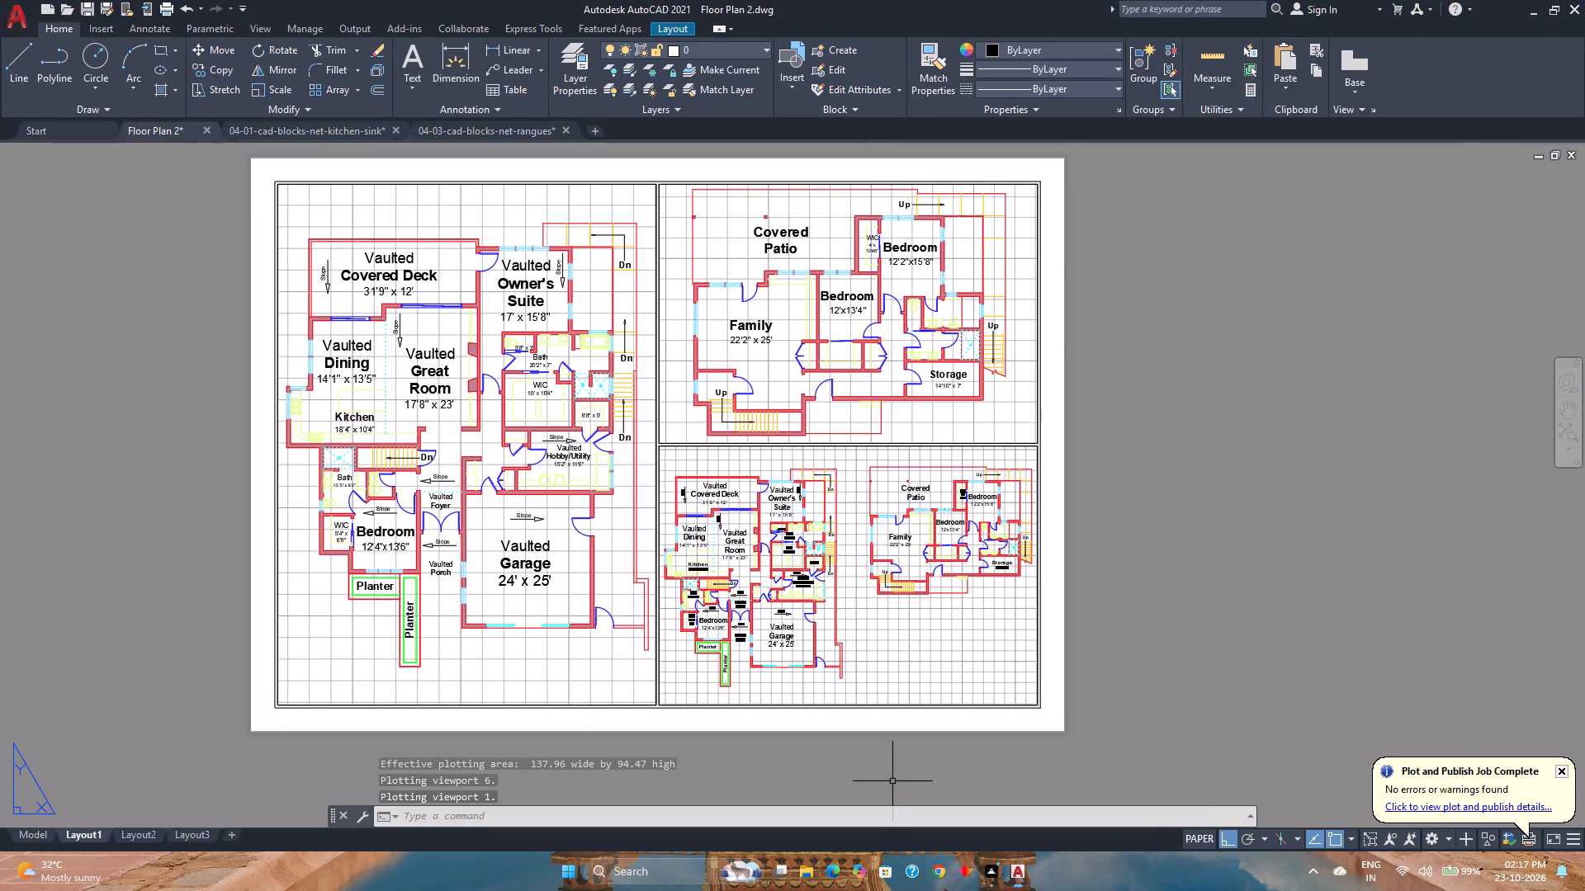
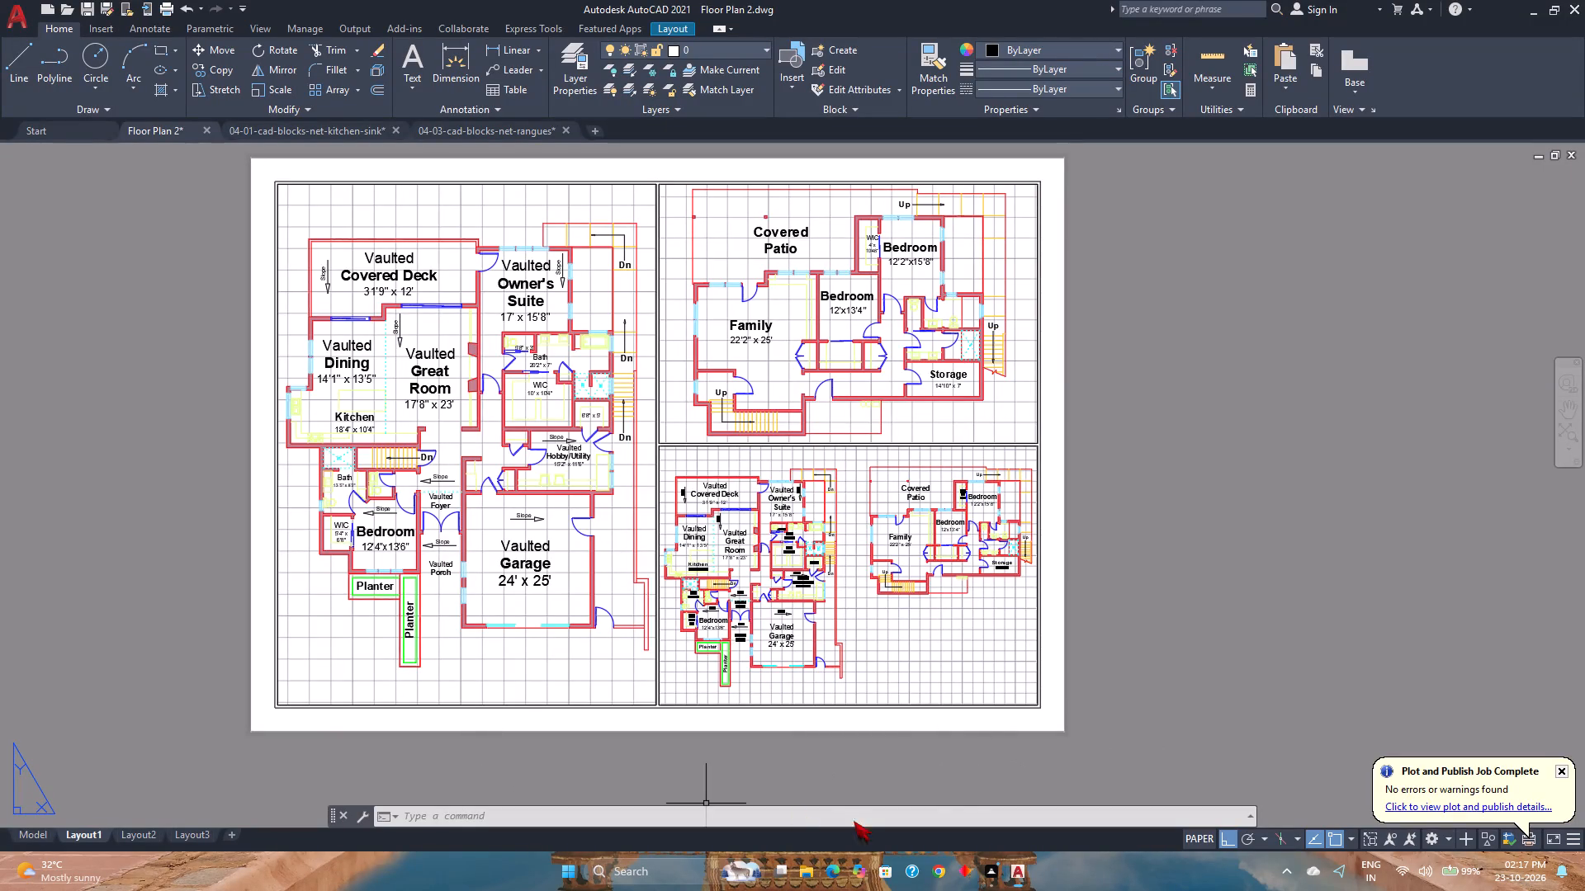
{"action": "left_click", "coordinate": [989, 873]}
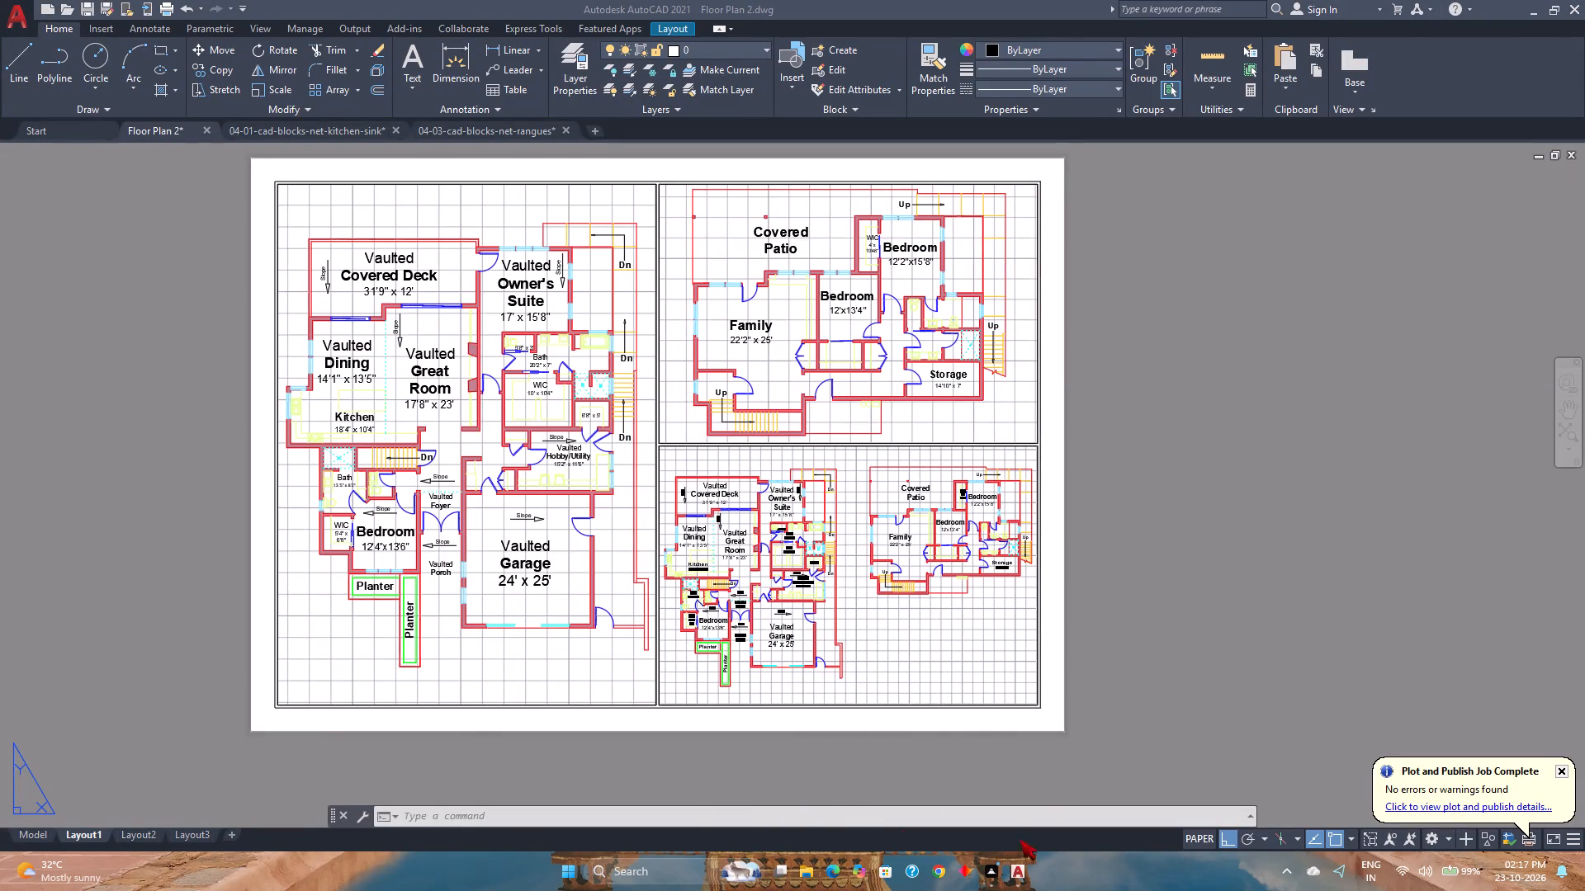
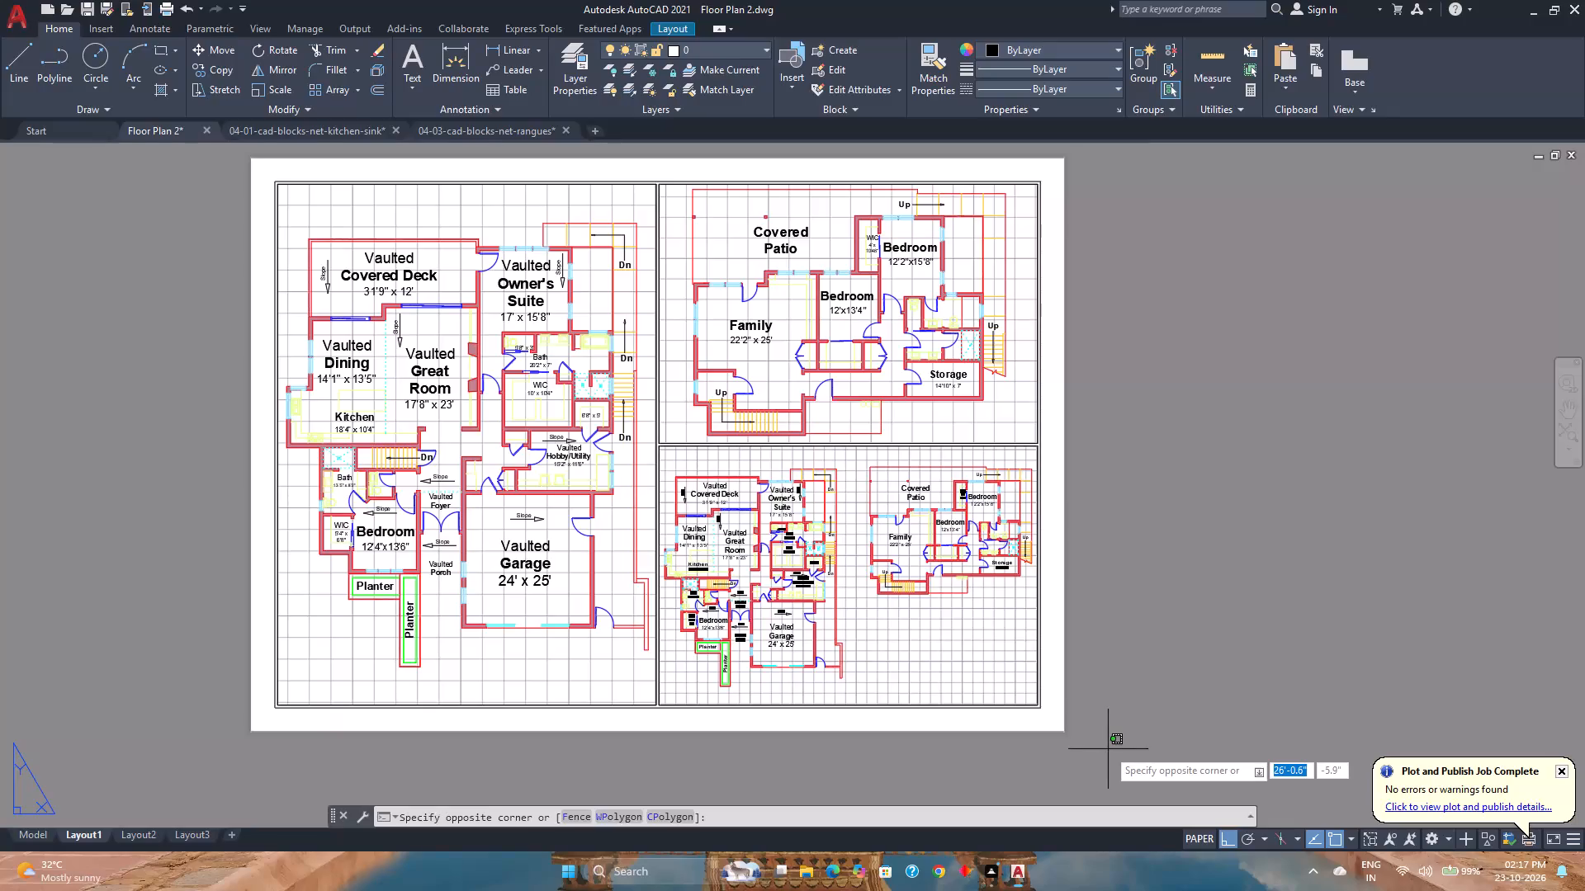
Check Layout3, return to model space and save the drawing.
{"action": "left_click", "coordinate": [1108, 749]}
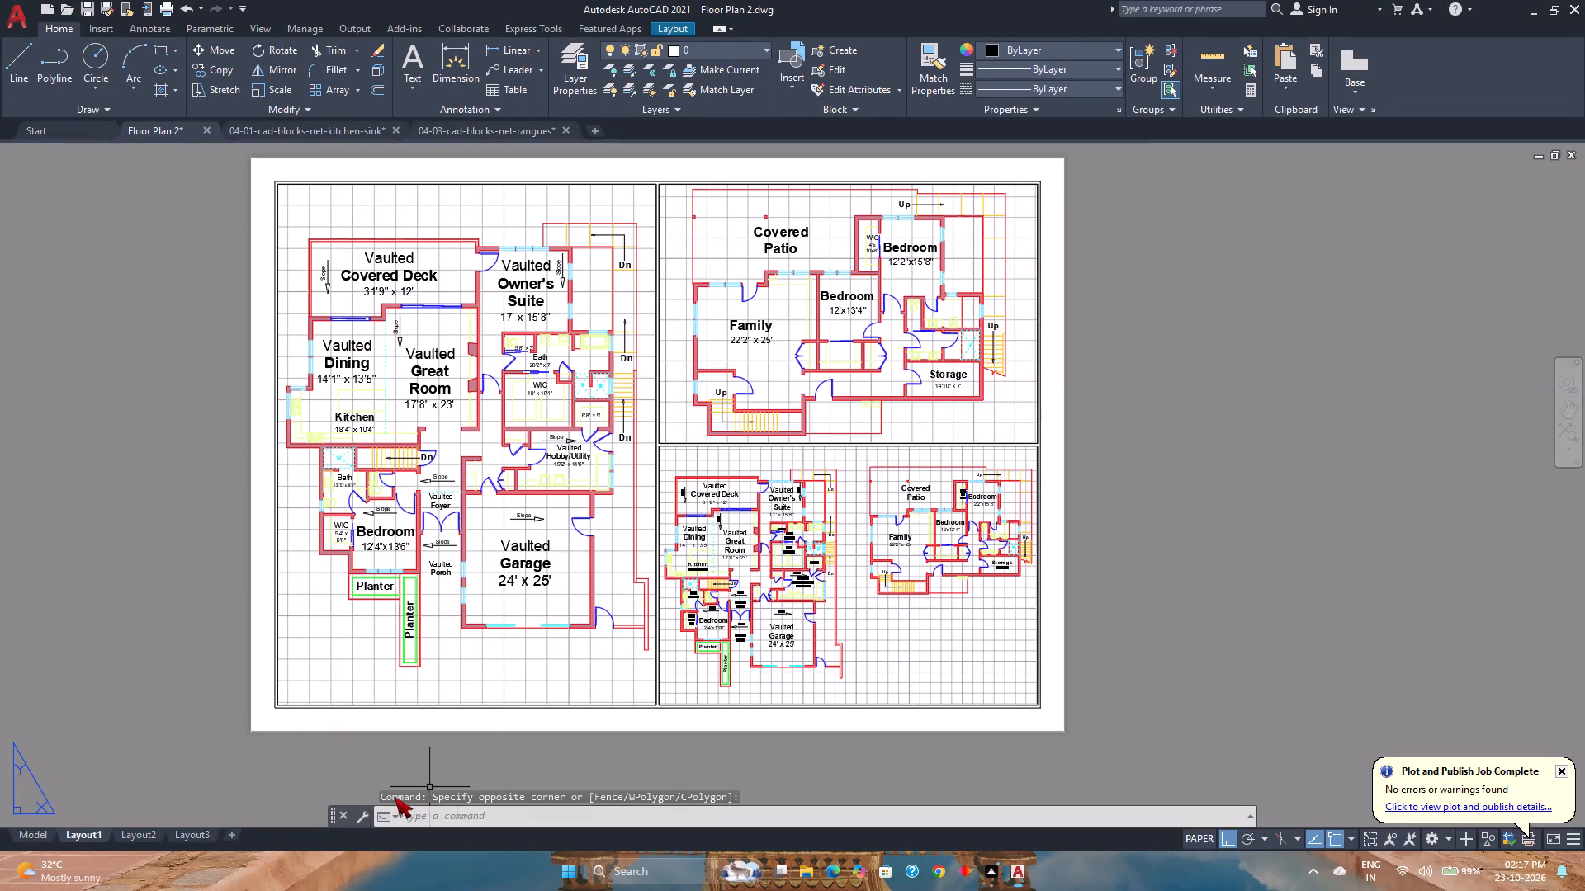
{"action": "left_click", "coordinate": [192, 840]}
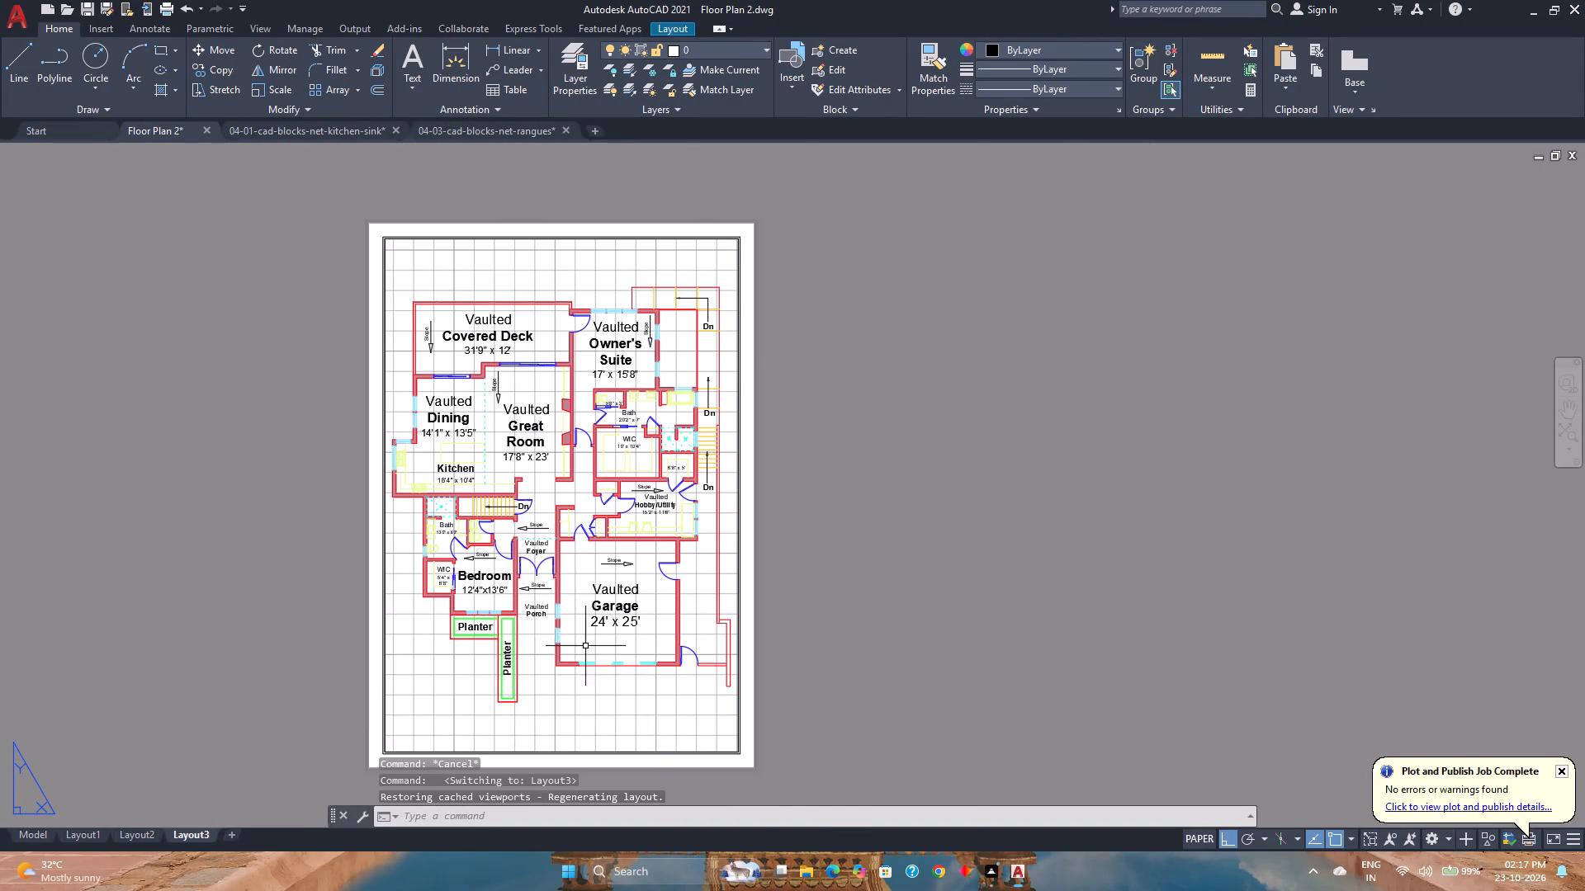
{"action": "scroll", "coordinate": [372, 649], "scroll_direction": "up", "scroll_amount": 1}
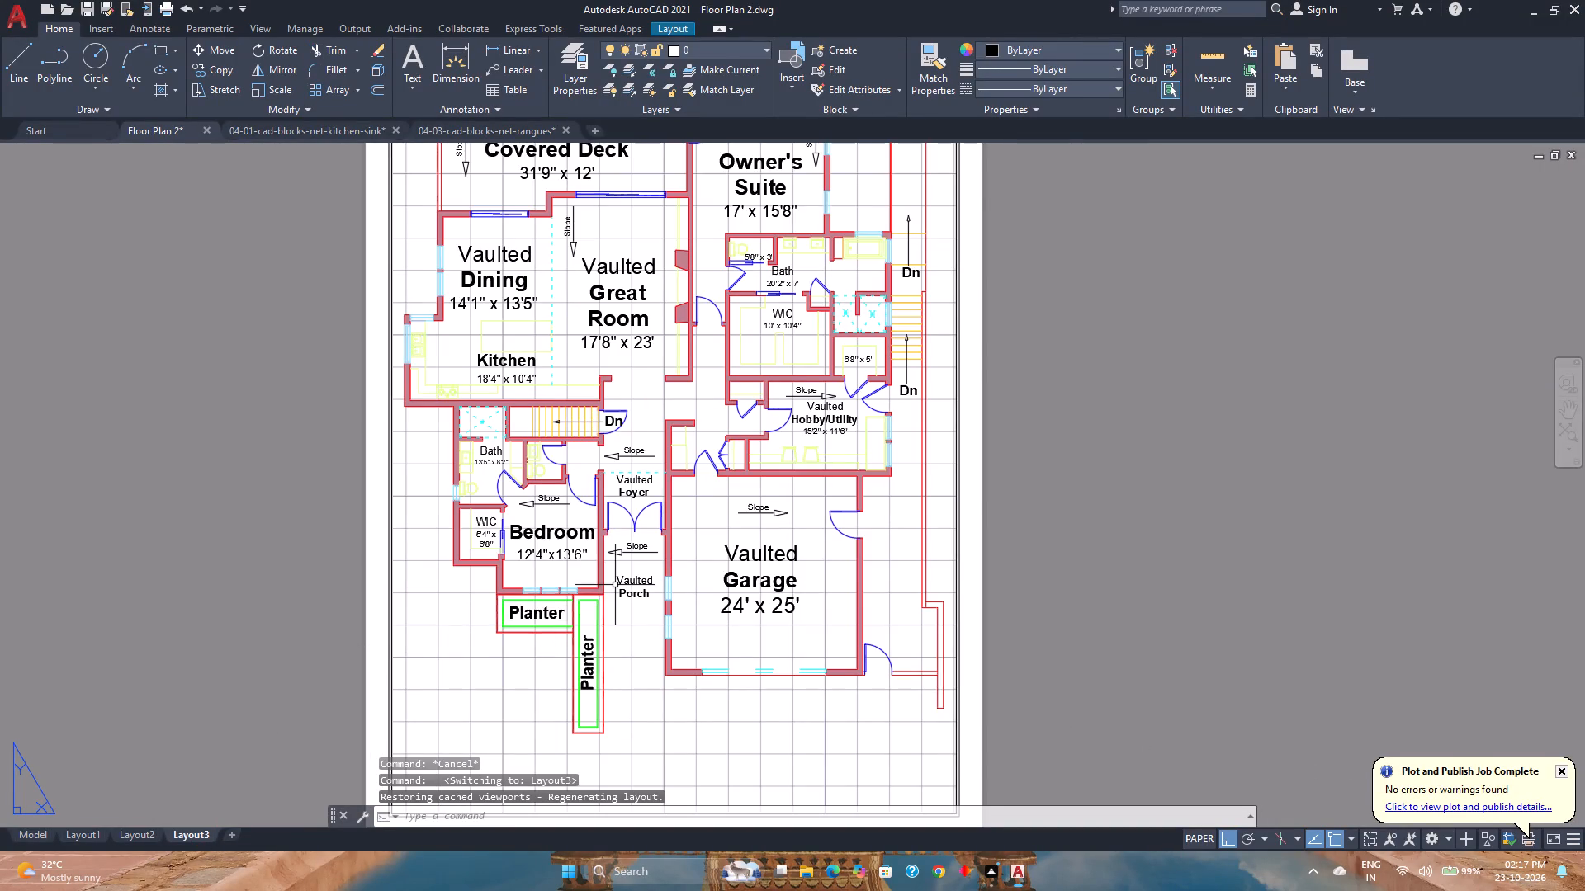
{"action": "scroll", "coordinate": [615, 585], "scroll_direction": "down", "scroll_amount": 1}
{"action": "left_click", "coordinate": [26, 835]}
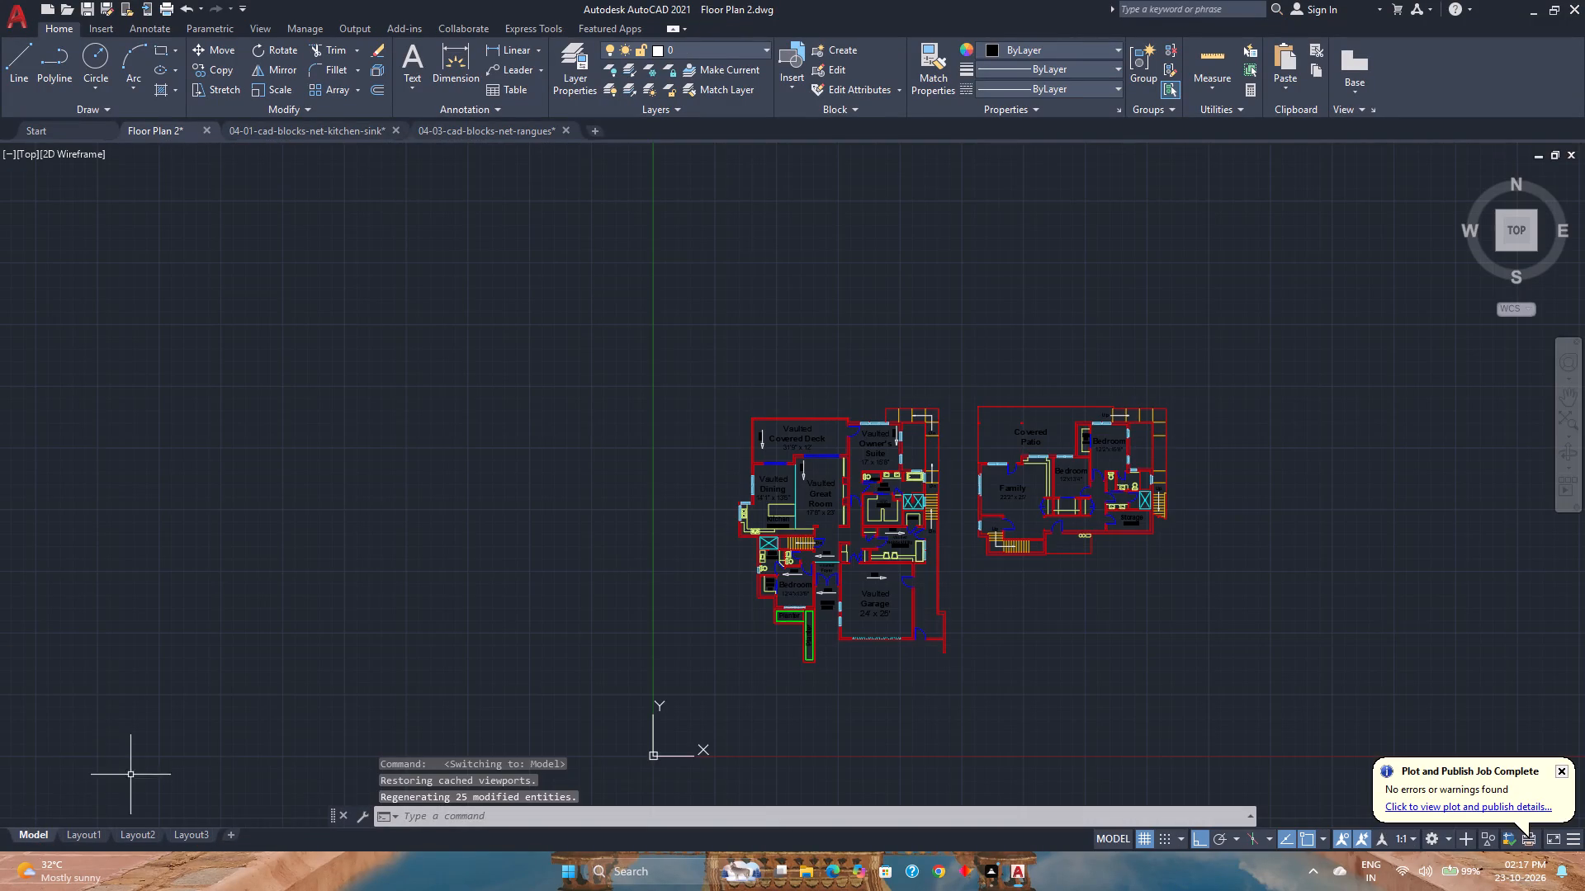
{"action": "scroll", "coordinate": [991, 672], "scroll_direction": "up", "scroll_amount": 2}
{"action": "middle_click_drag", "start_coordinate": [1006, 606], "coordinate": [904, 718]}
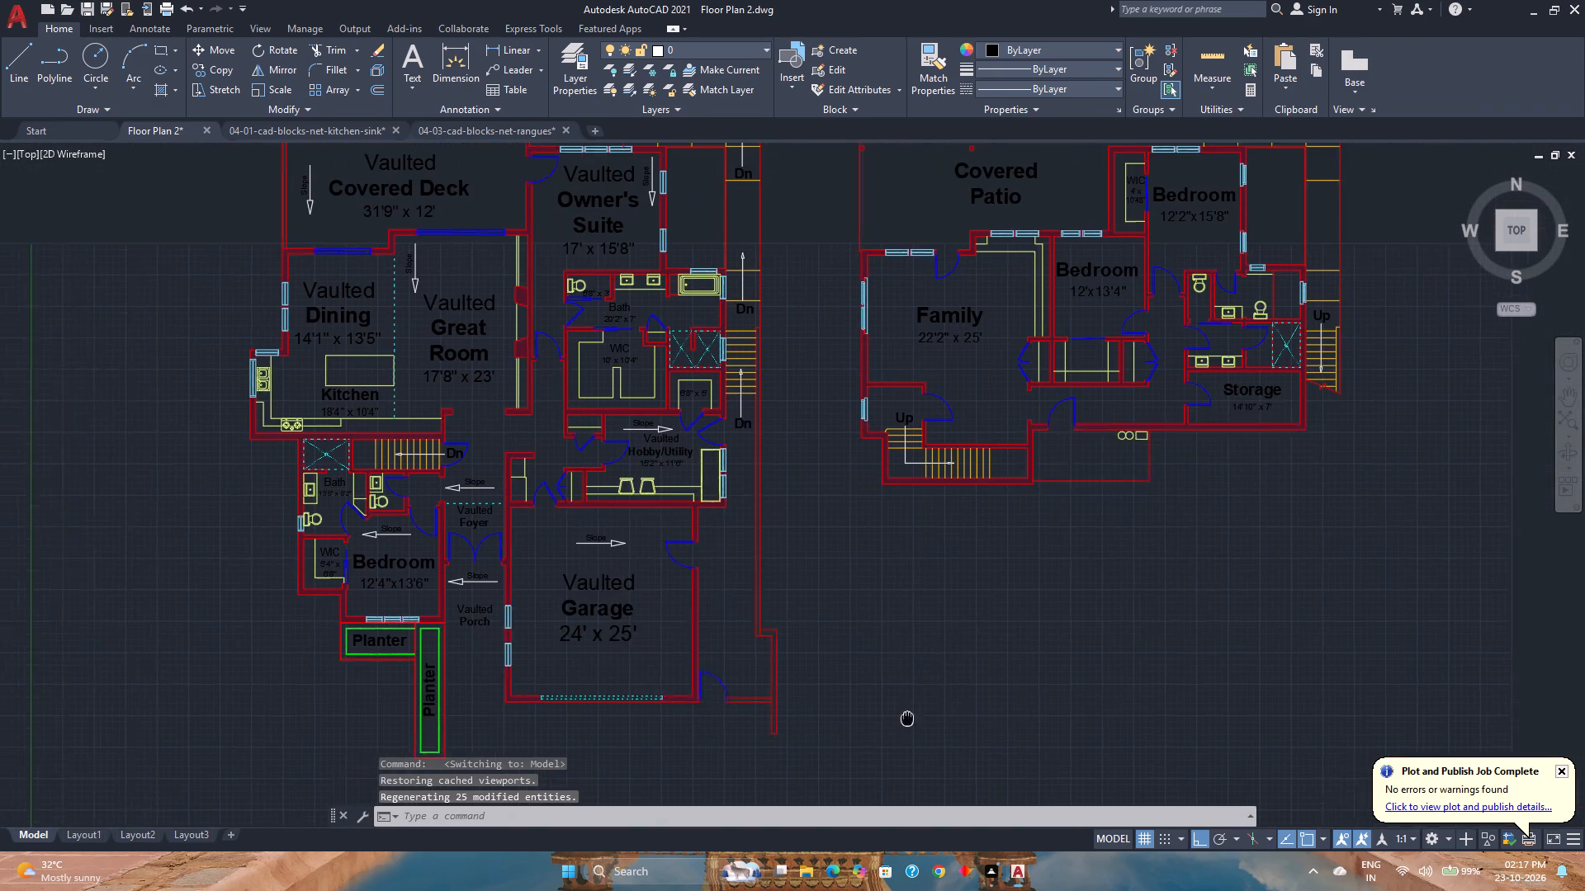
{"action": "middle_click_drag", "start_coordinate": [904, 718], "coordinate": [864, 720]}
{"action": "middle_click_drag", "start_coordinate": [1123, 640], "coordinate": [1052, 688]}
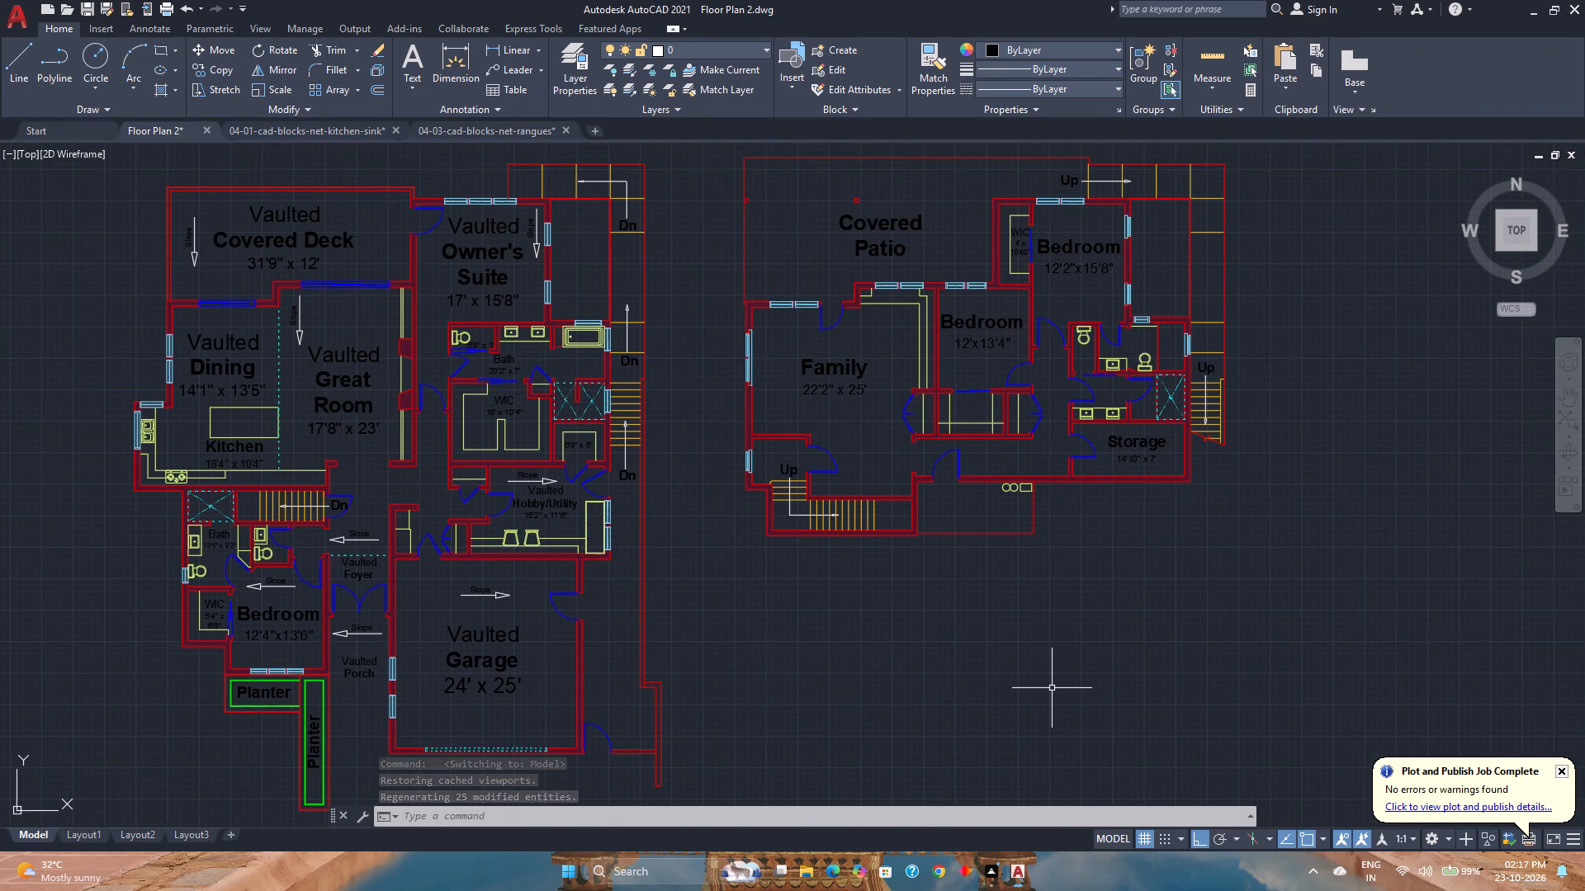
{"action": "key", "text": "ctrl+s"}
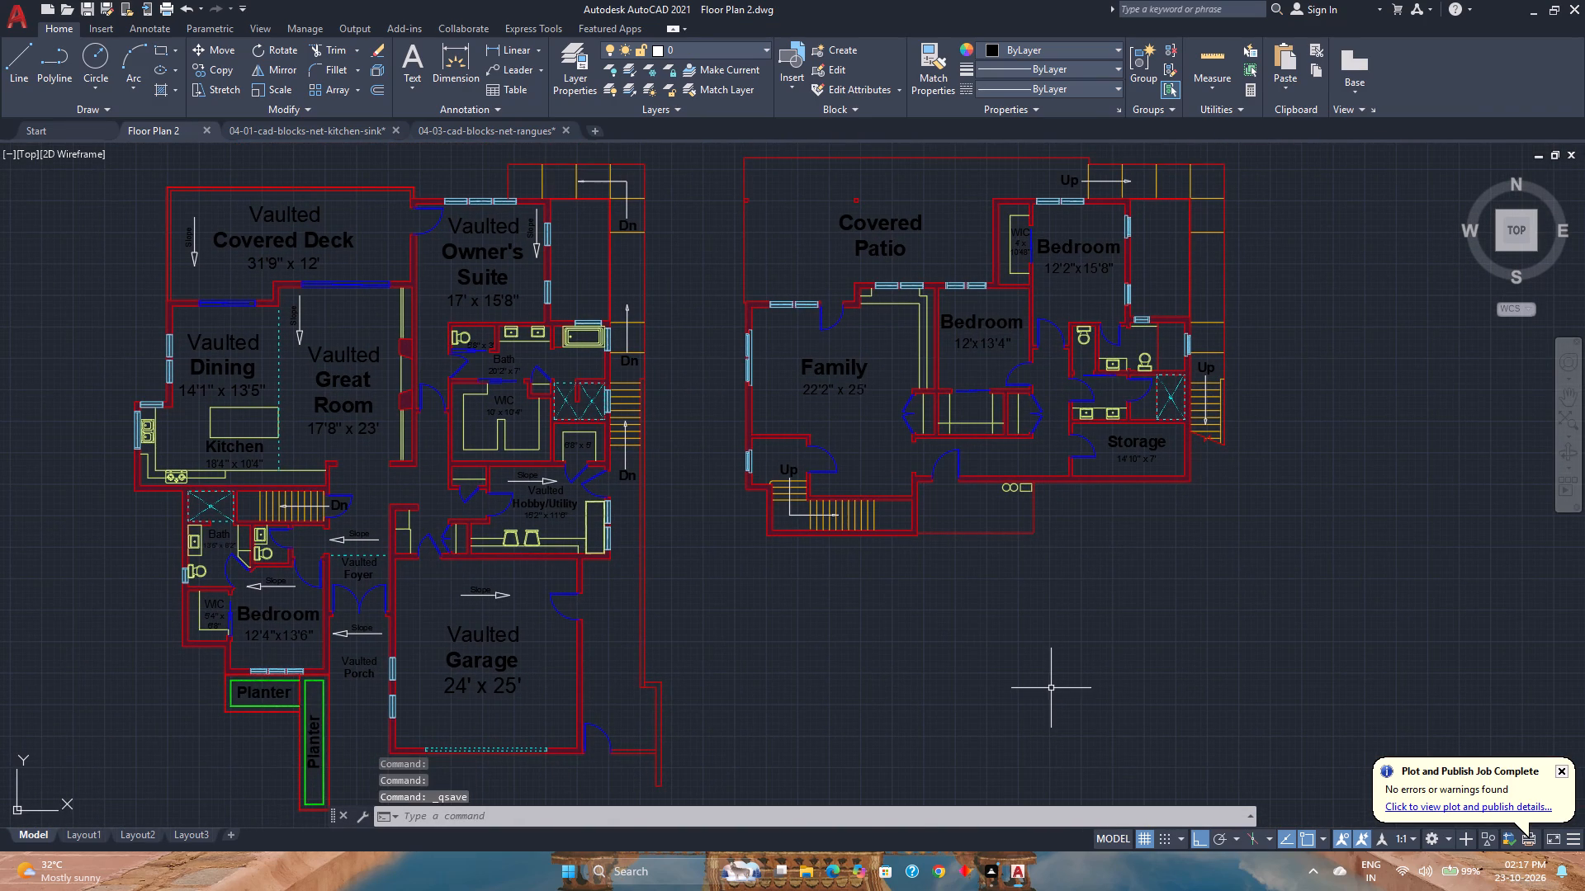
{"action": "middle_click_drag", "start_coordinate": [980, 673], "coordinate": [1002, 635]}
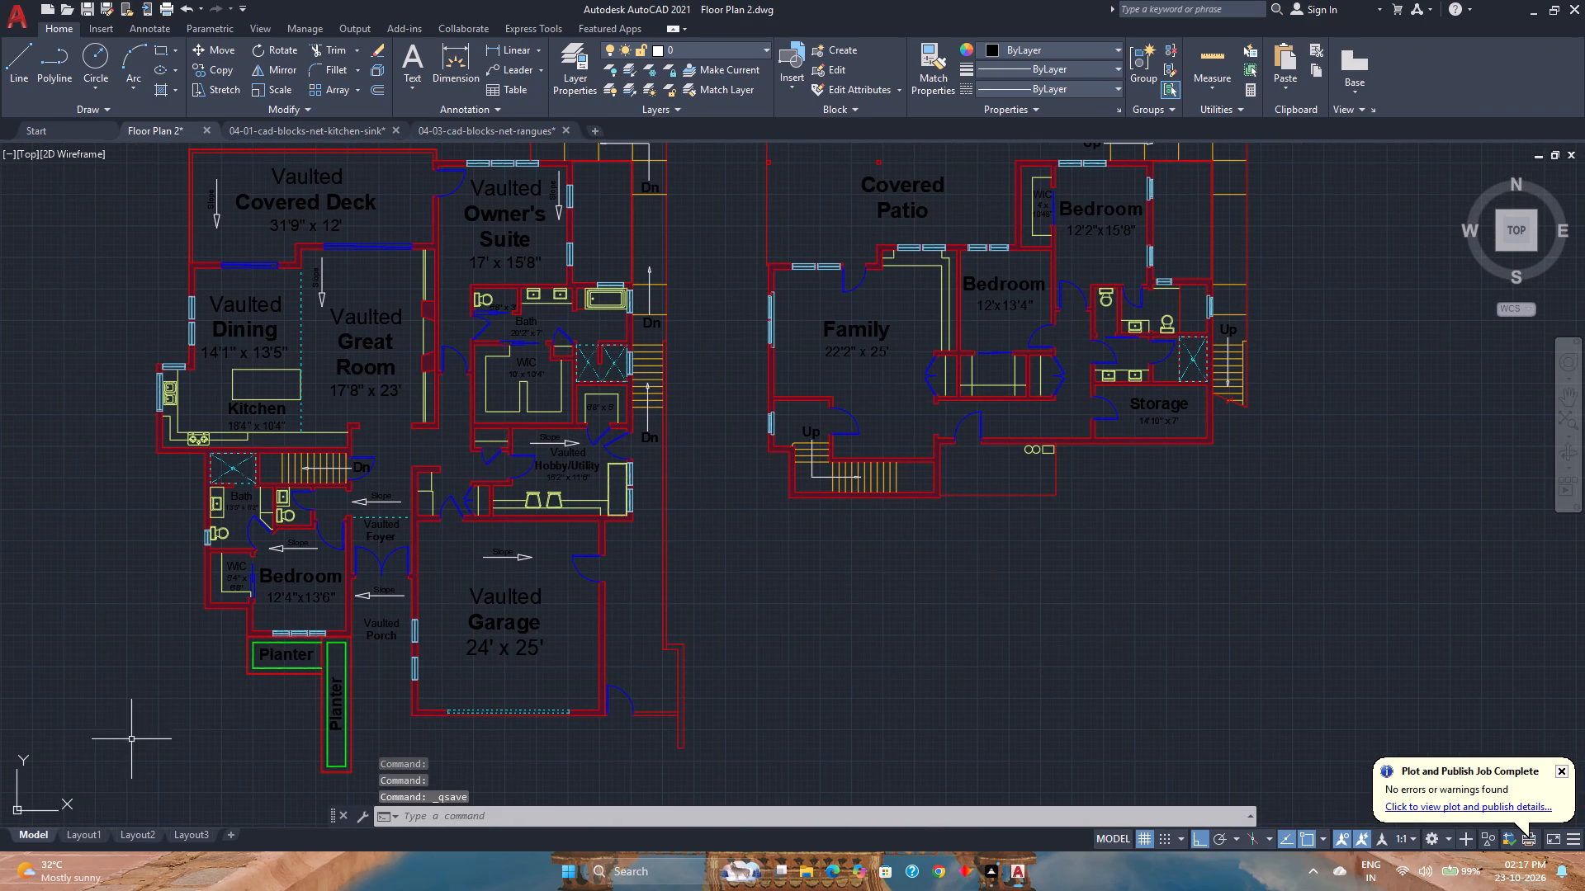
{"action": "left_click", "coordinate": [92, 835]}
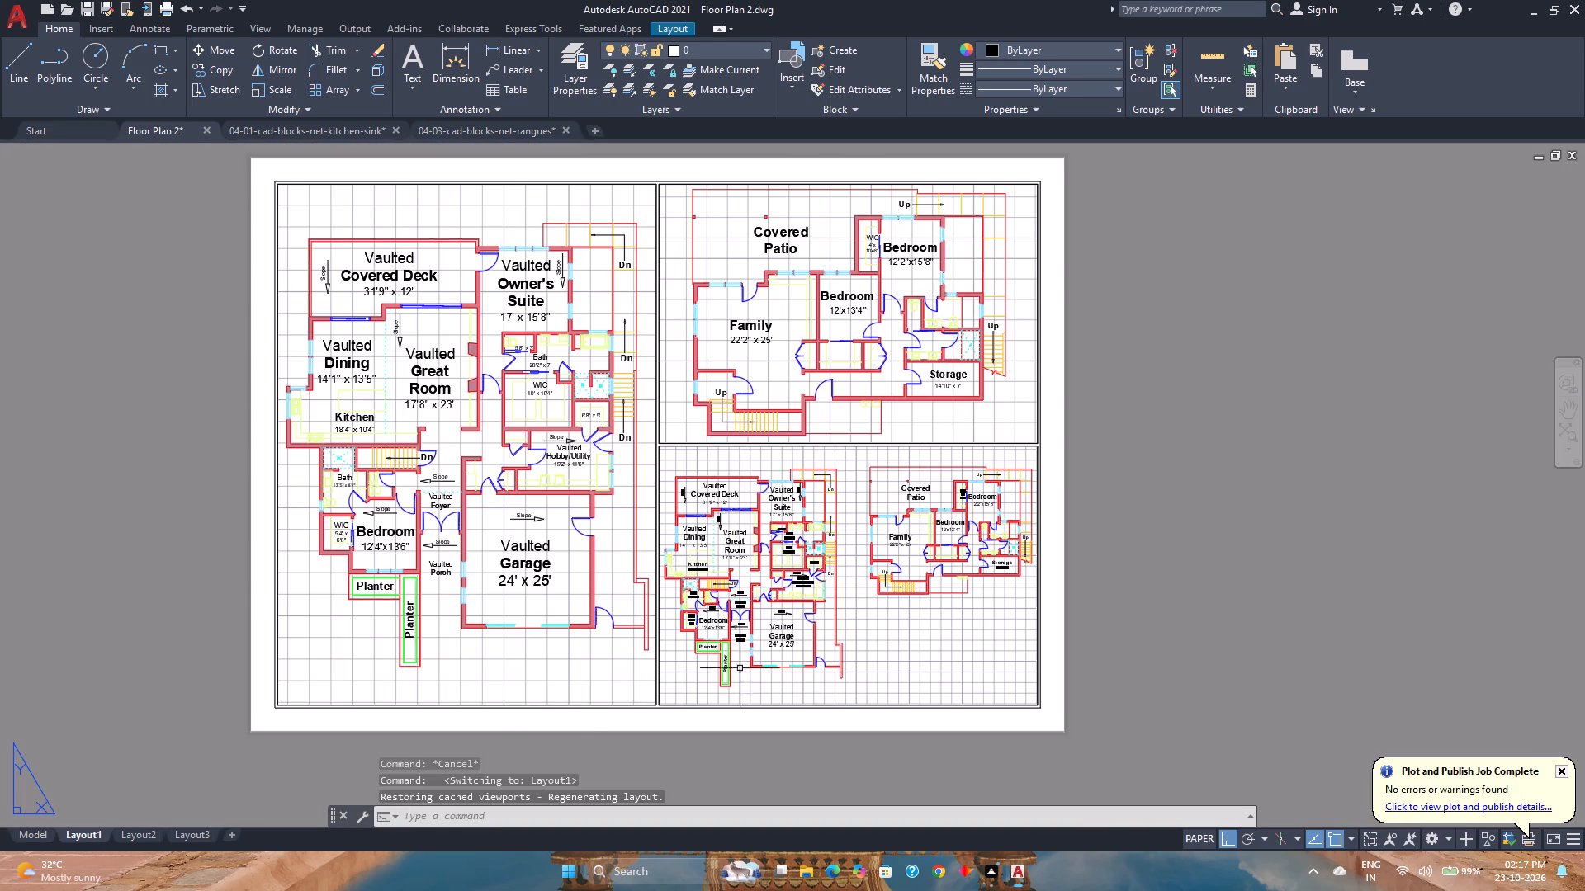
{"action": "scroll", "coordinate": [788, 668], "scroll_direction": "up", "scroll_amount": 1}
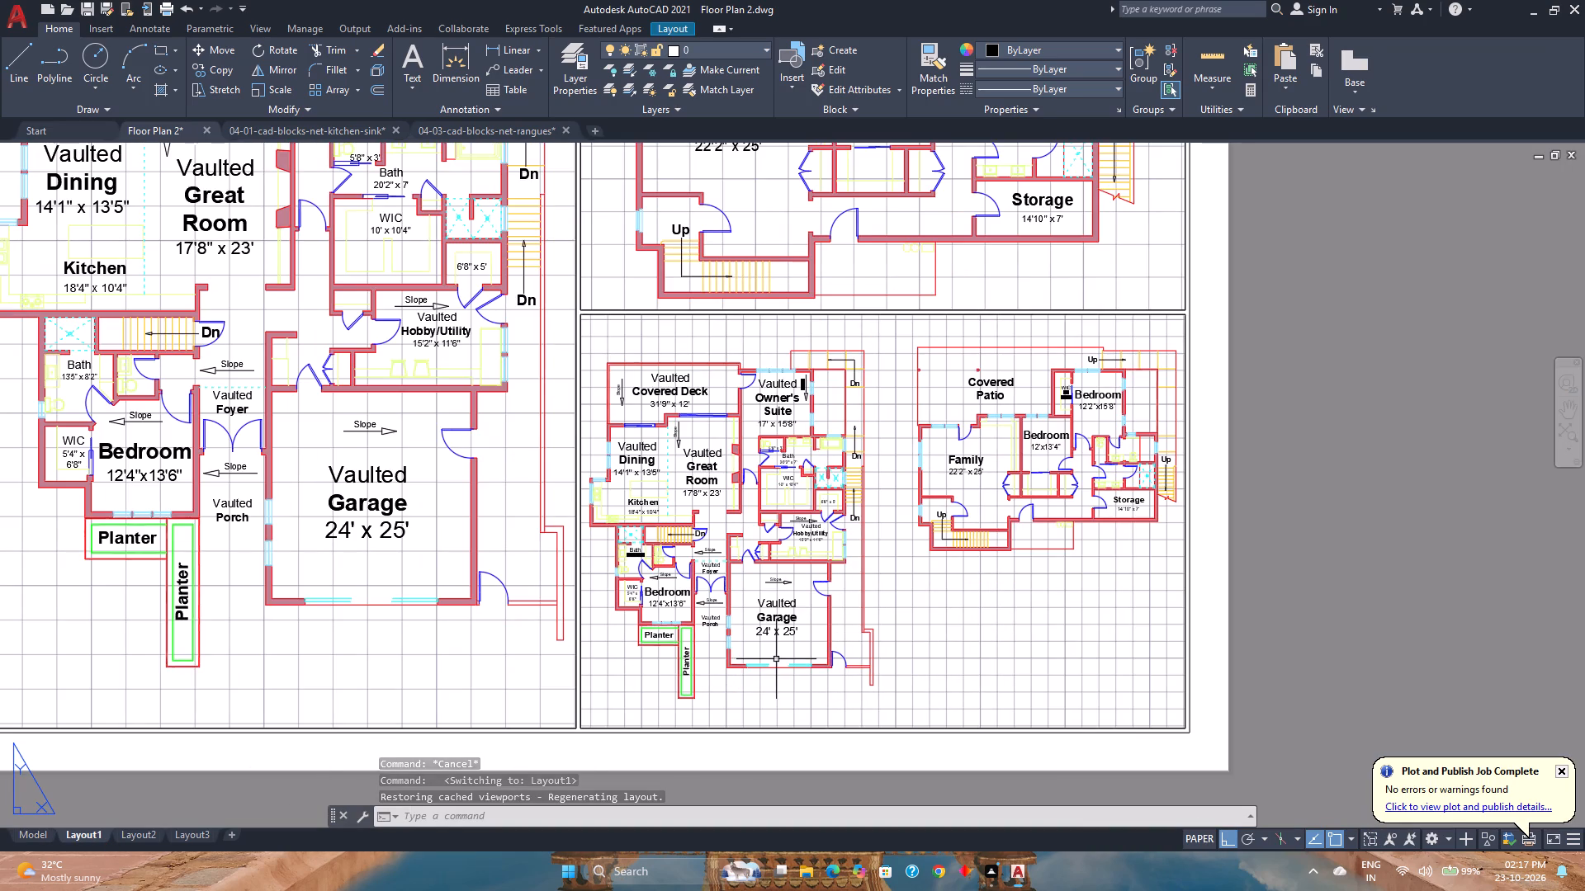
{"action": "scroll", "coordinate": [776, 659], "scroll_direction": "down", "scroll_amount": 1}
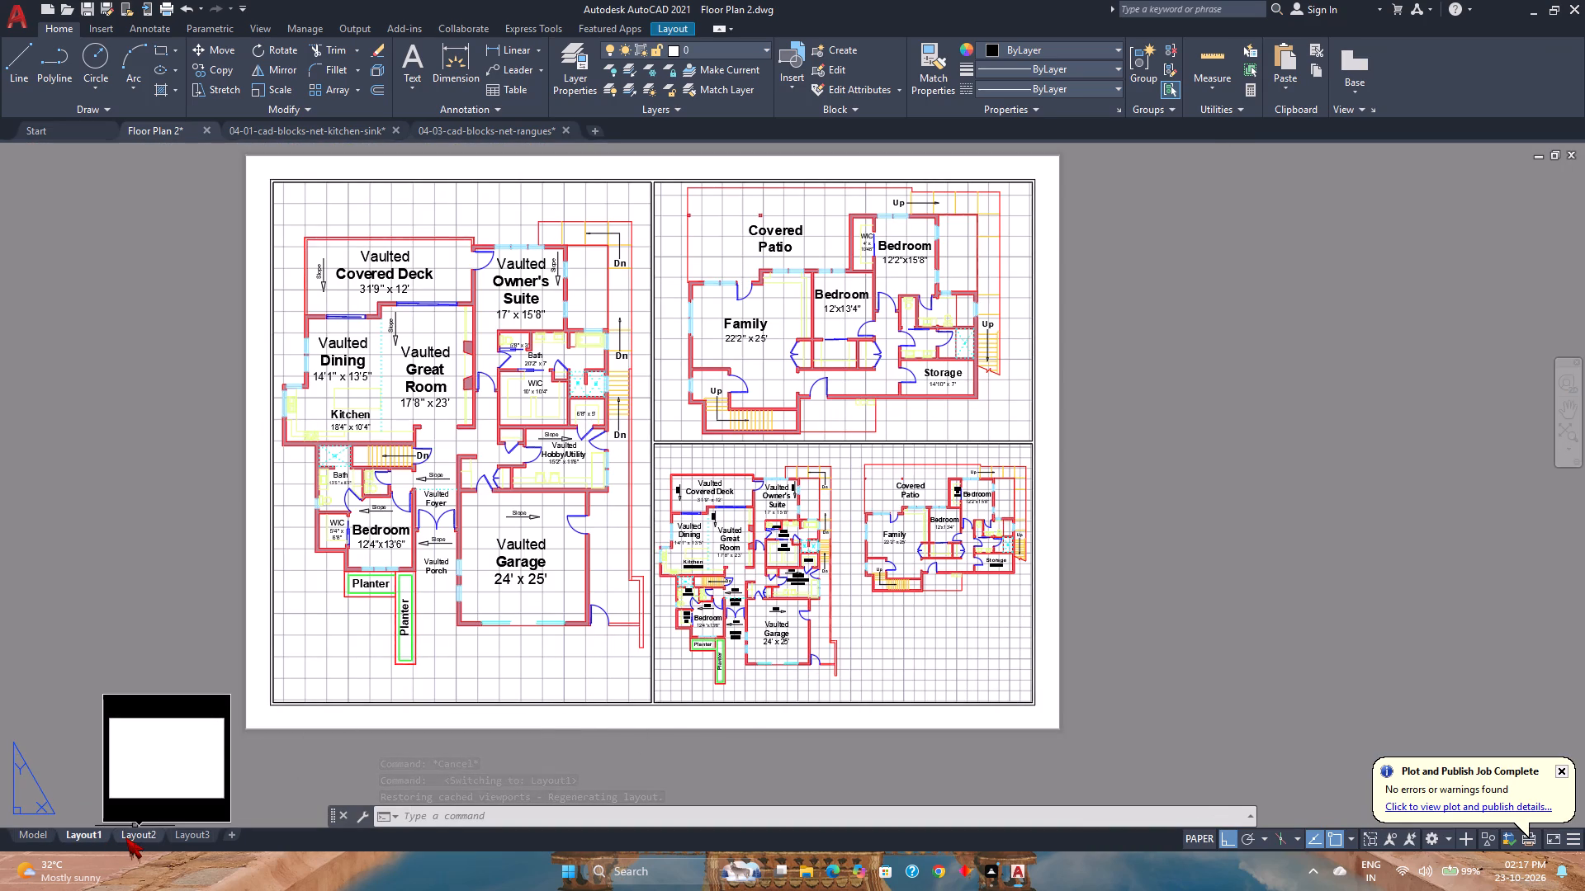
In Layout2's viewport, match the properties of the dotted line between Dining and Great Room onto the garage door line, and return to paper space.
{"action": "left_click", "coordinate": [125, 837]}
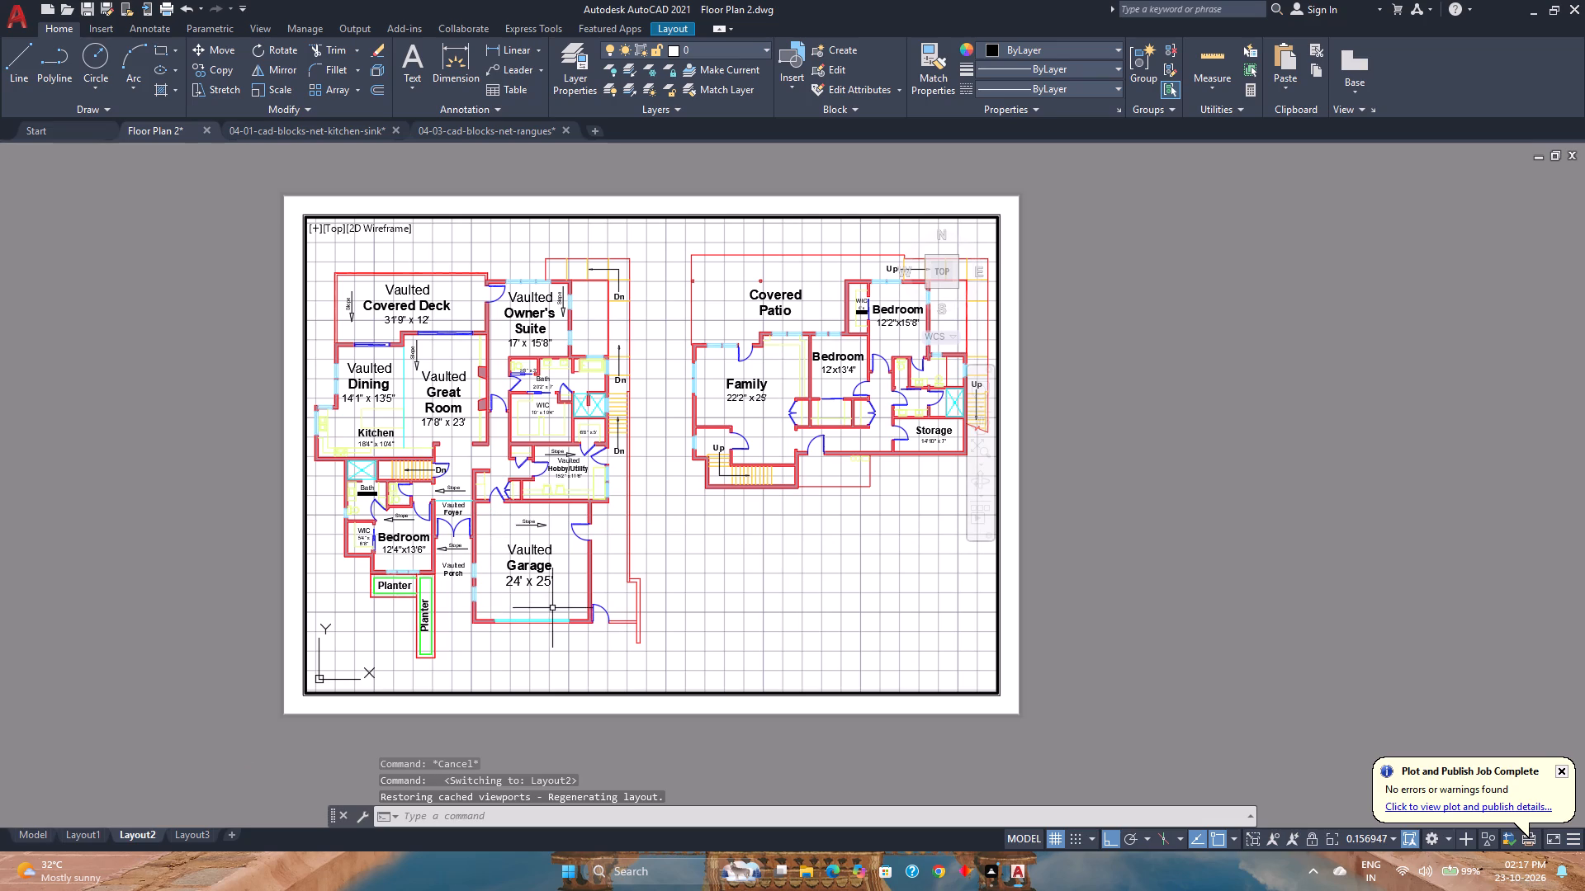
{"action": "left_click", "coordinate": [402, 412]}
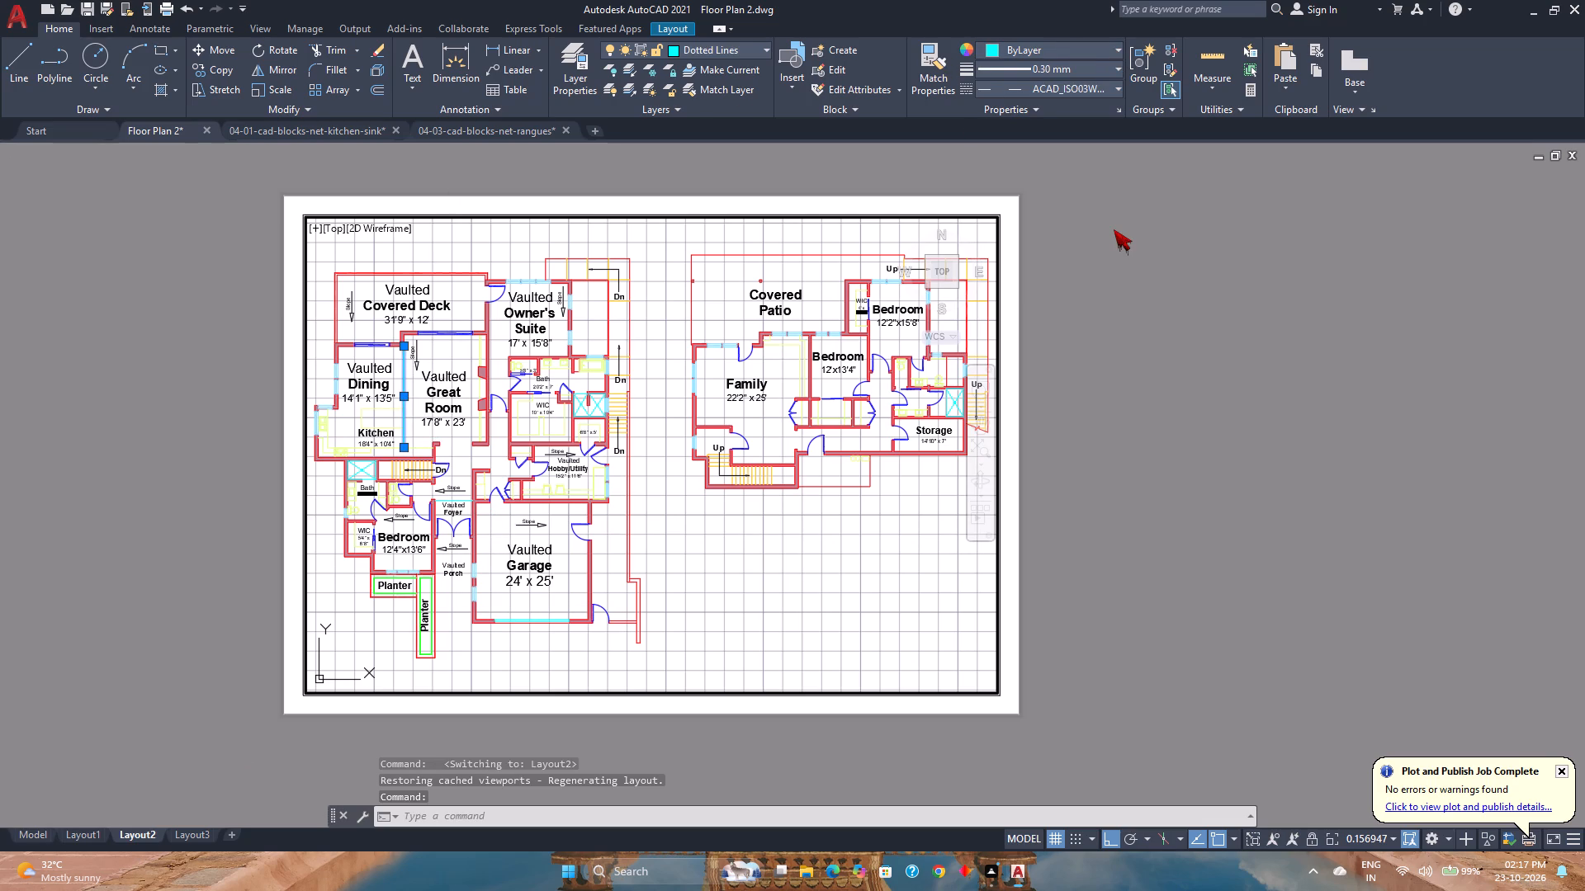
{"action": "key", "text": "Escape"}
{"action": "left_click", "coordinate": [944, 64]}
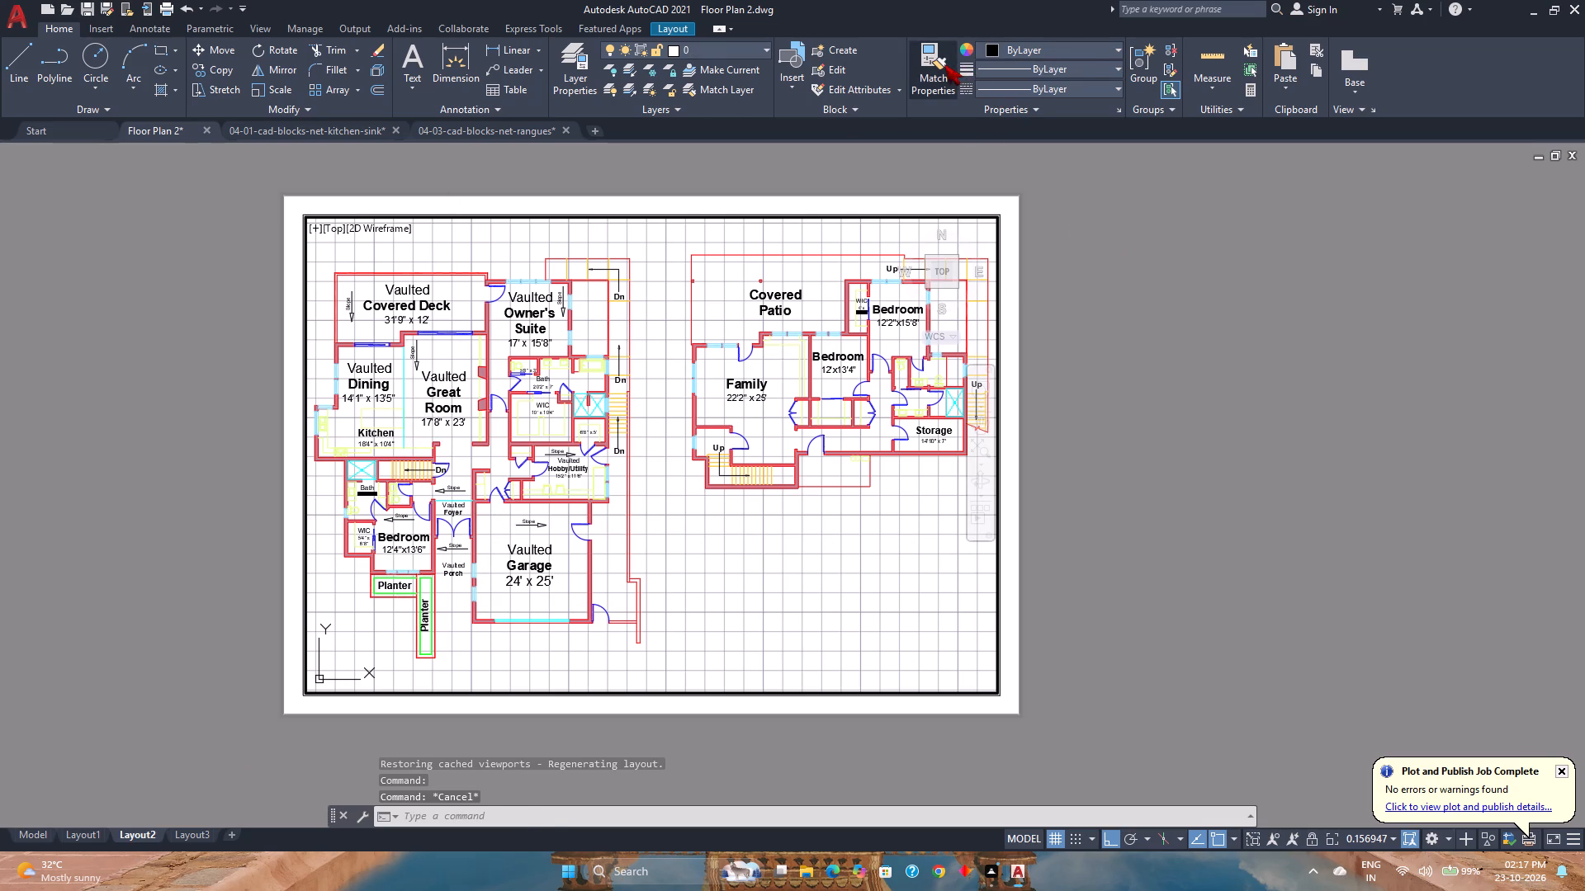
{"action": "left_click", "coordinate": [403, 384]}
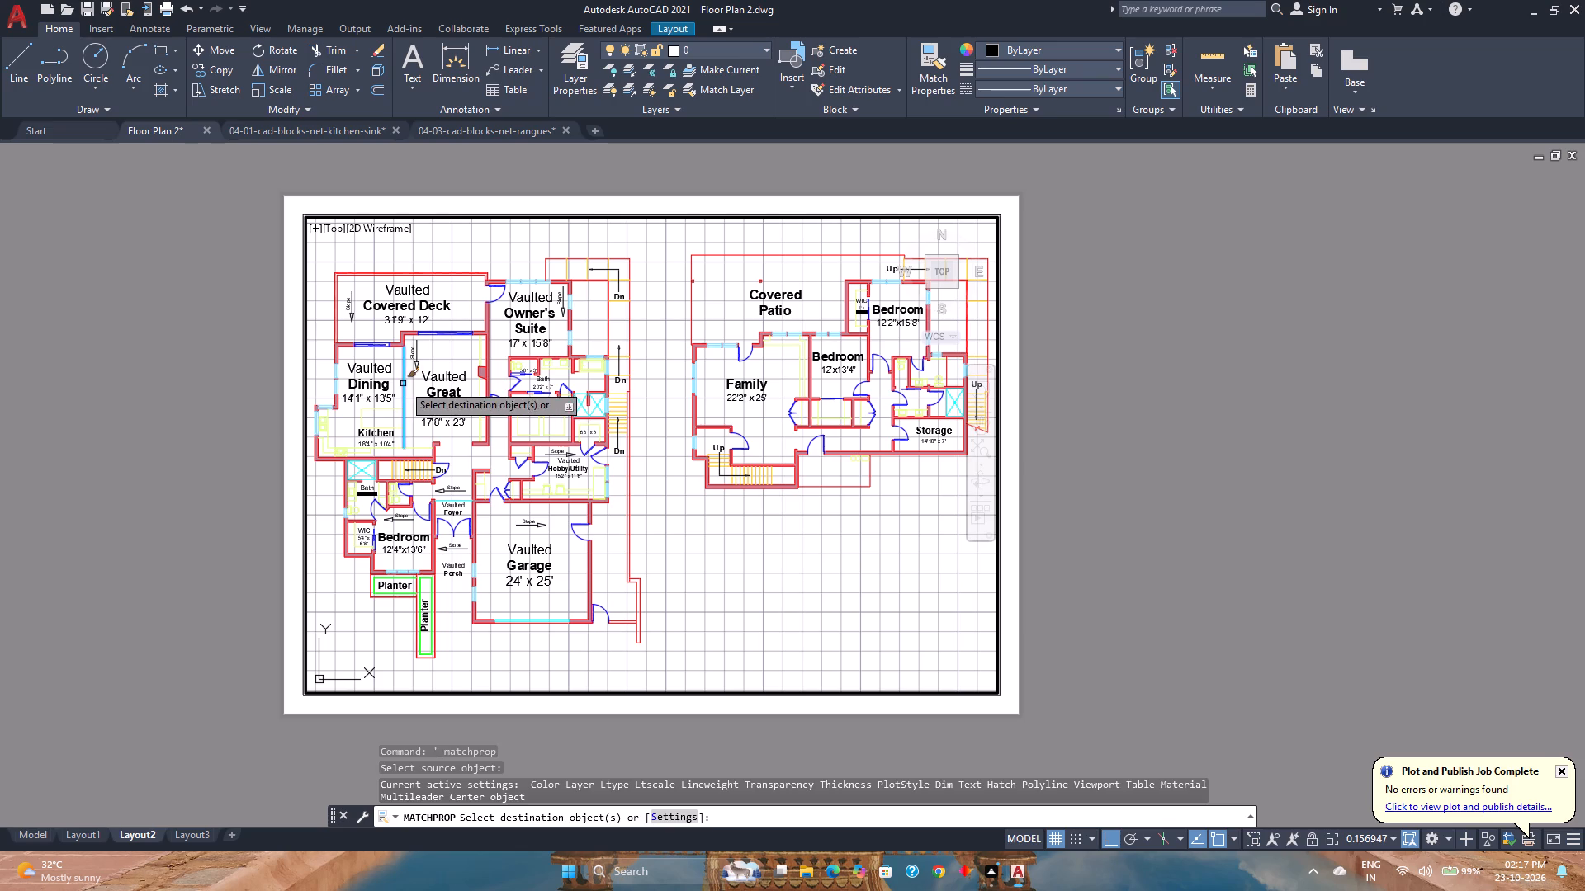
{"action": "left_click", "coordinate": [530, 620]}
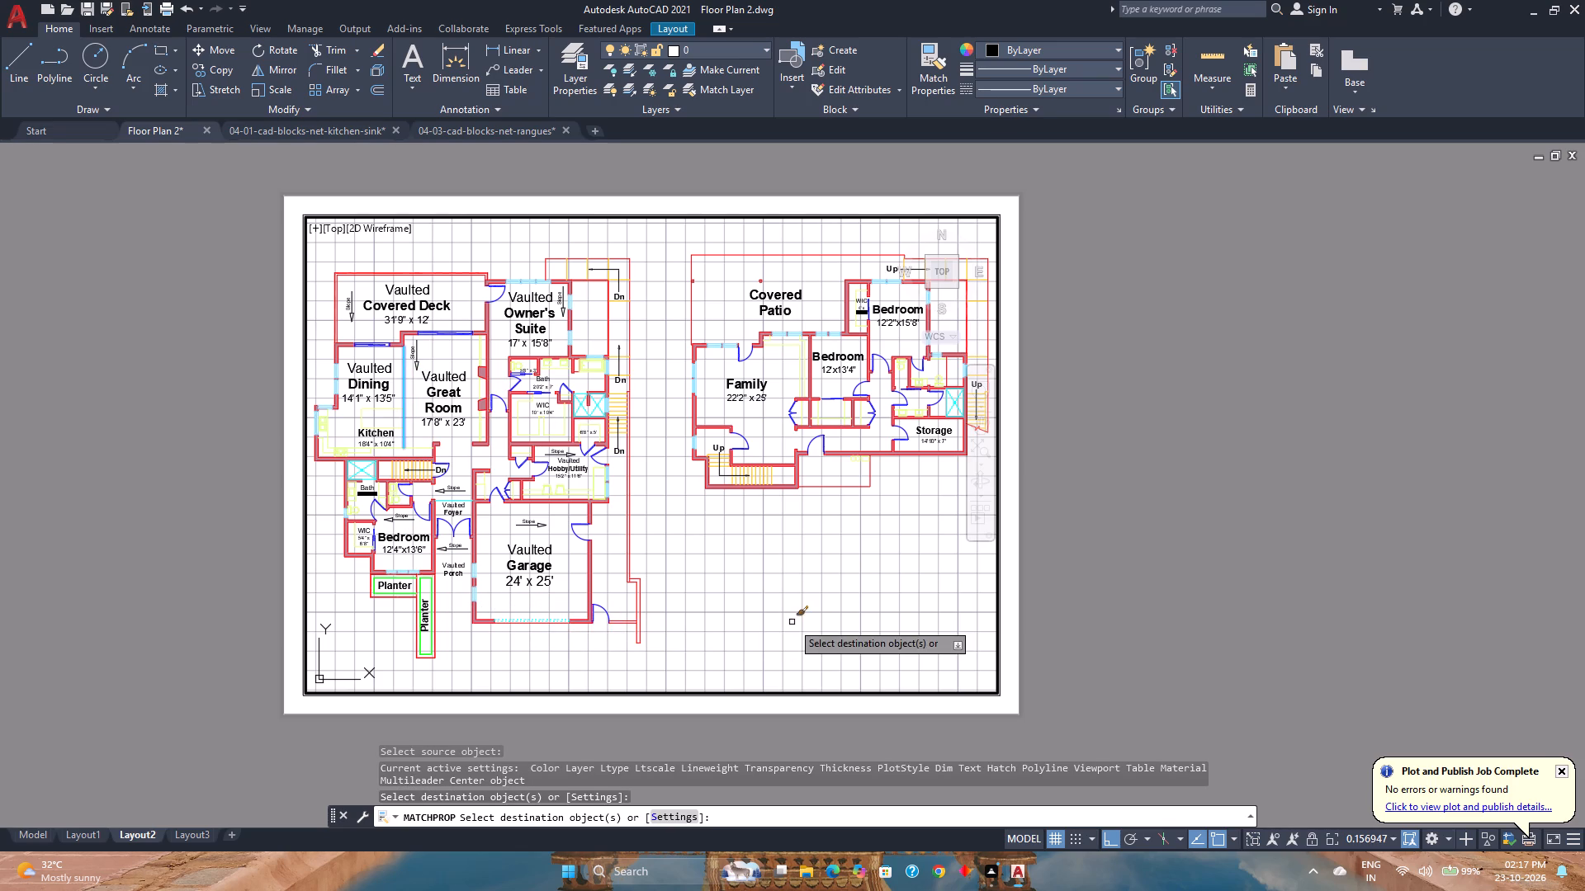
{"action": "key", "text": "Escape"}
{"action": "double_click", "coordinate": [1134, 574]}
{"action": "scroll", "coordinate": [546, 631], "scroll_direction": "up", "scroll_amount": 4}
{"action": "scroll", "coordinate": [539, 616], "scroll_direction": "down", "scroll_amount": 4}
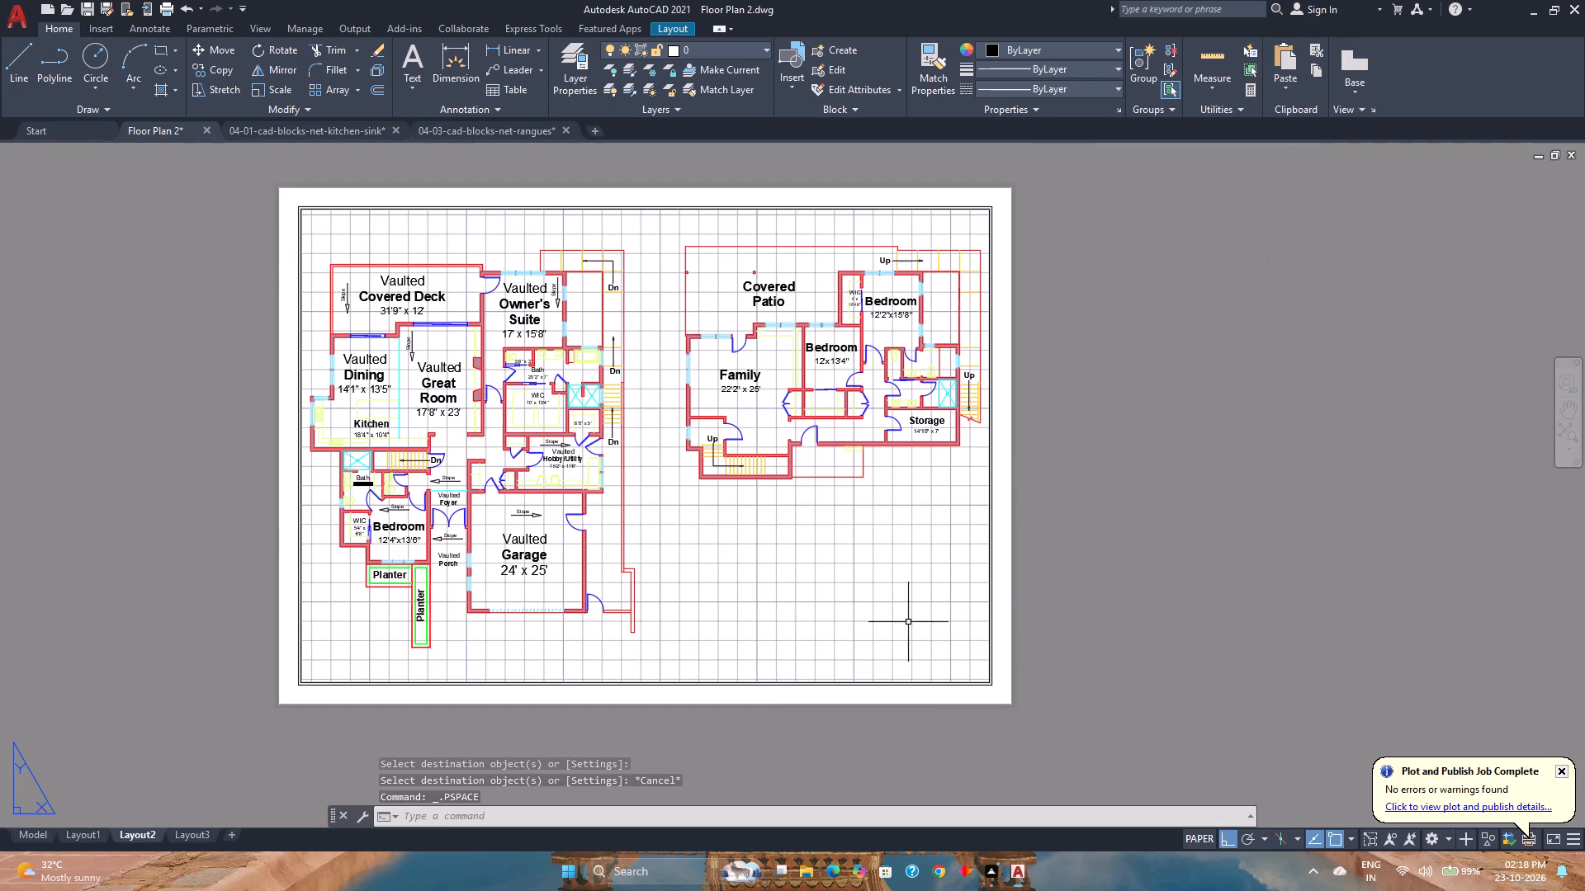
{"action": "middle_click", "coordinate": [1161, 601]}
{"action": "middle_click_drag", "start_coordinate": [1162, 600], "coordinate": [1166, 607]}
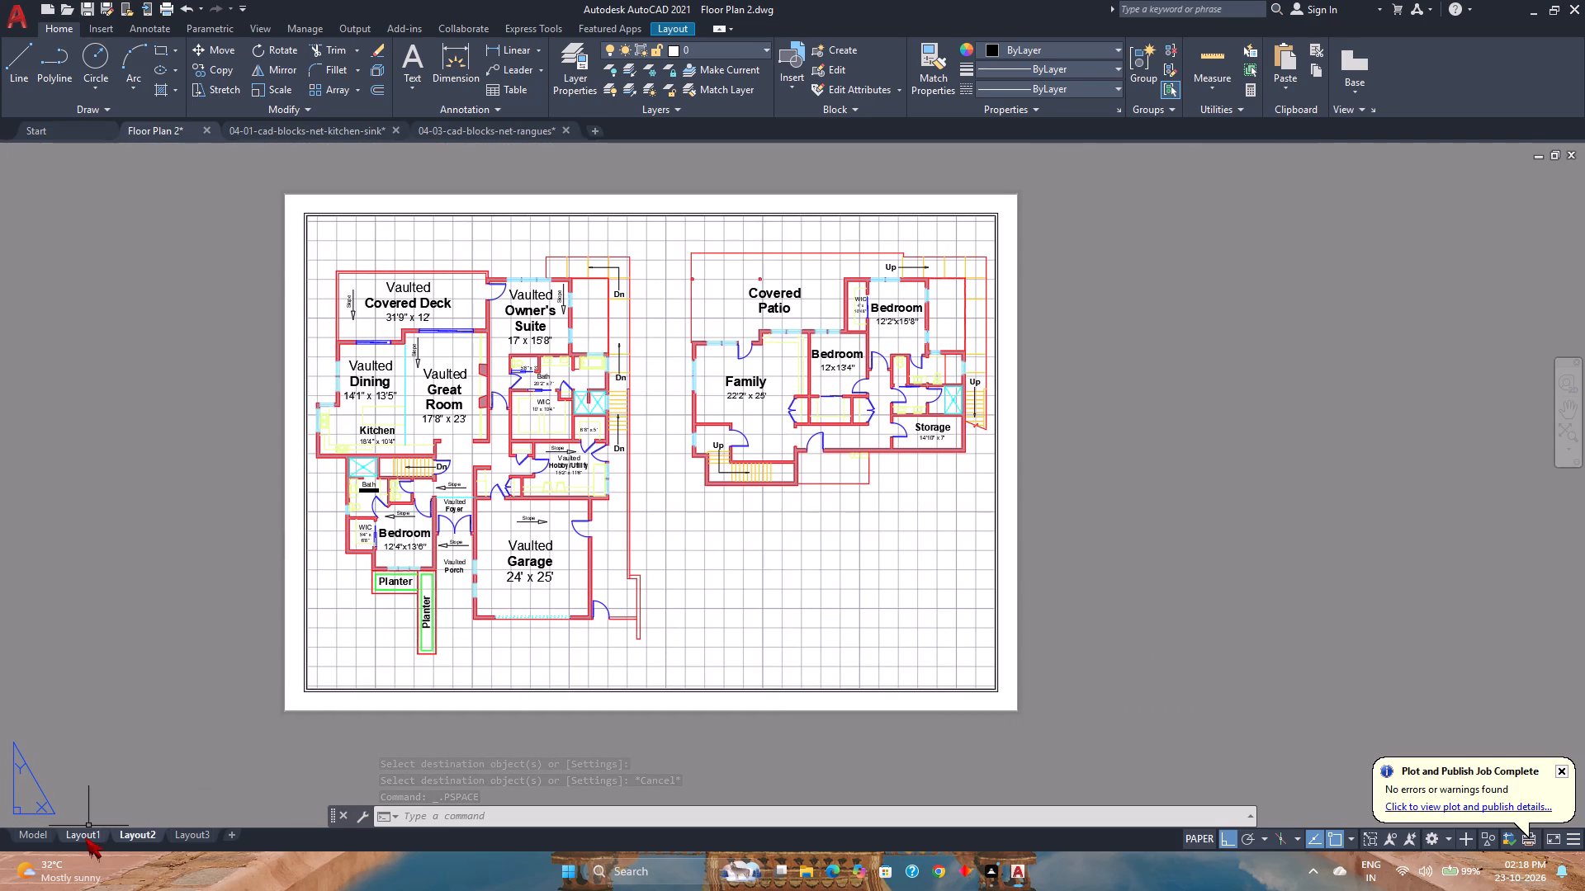
Set up a single-sheet plot of Layout1 with the Grayscale.ctb plot style and inspect its preview.
{"action": "left_click", "coordinate": [86, 837]}
{"action": "key", "text": "ctrl+p"}
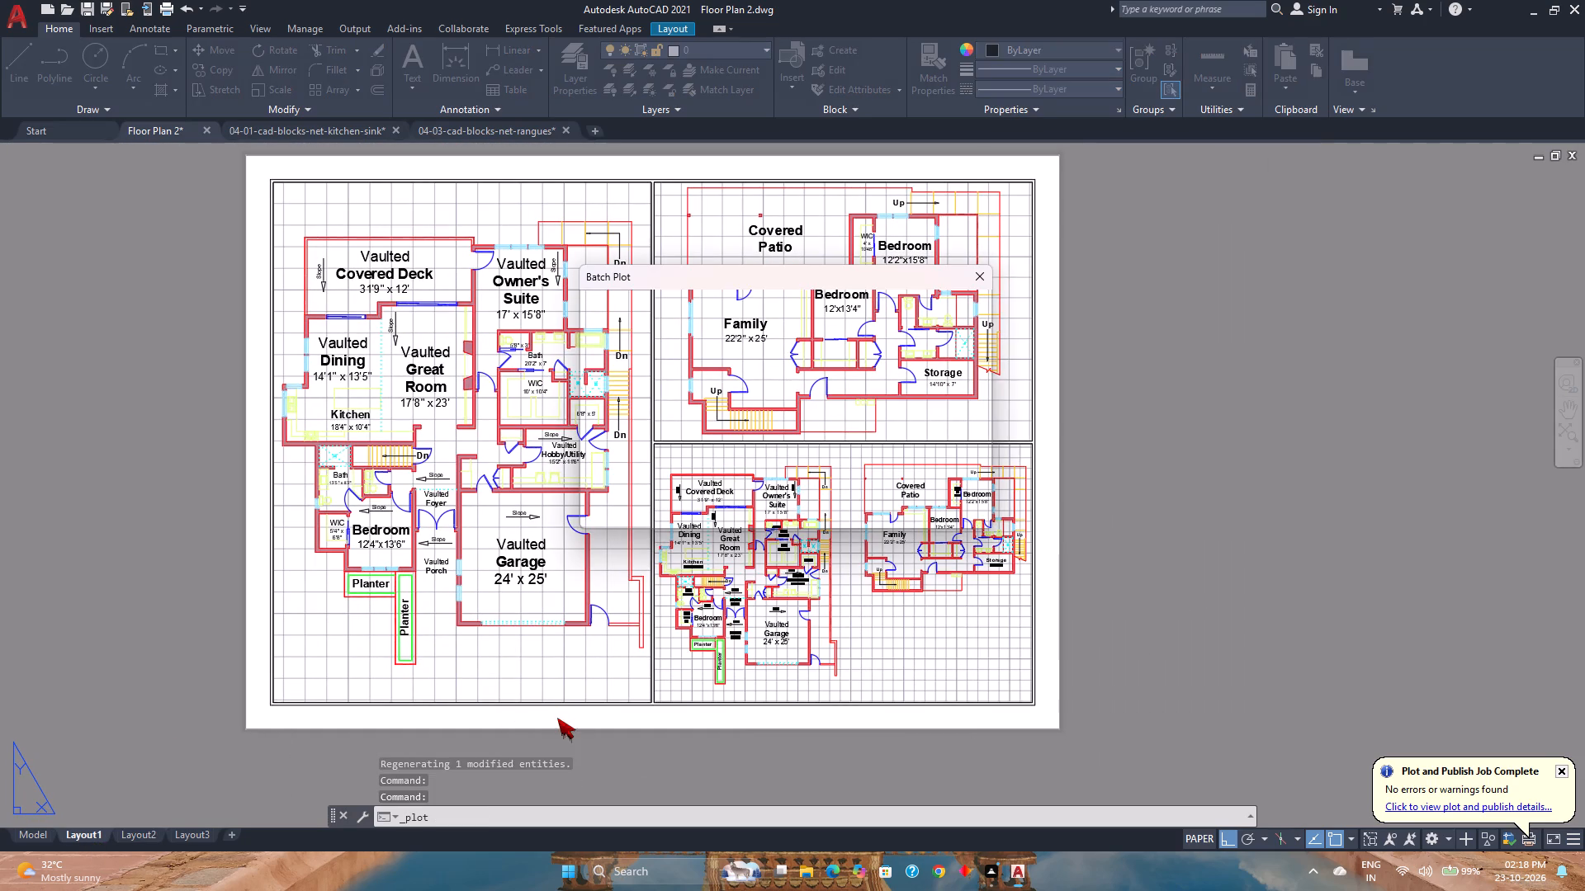
{"action": "left_click", "coordinate": [807, 471]}
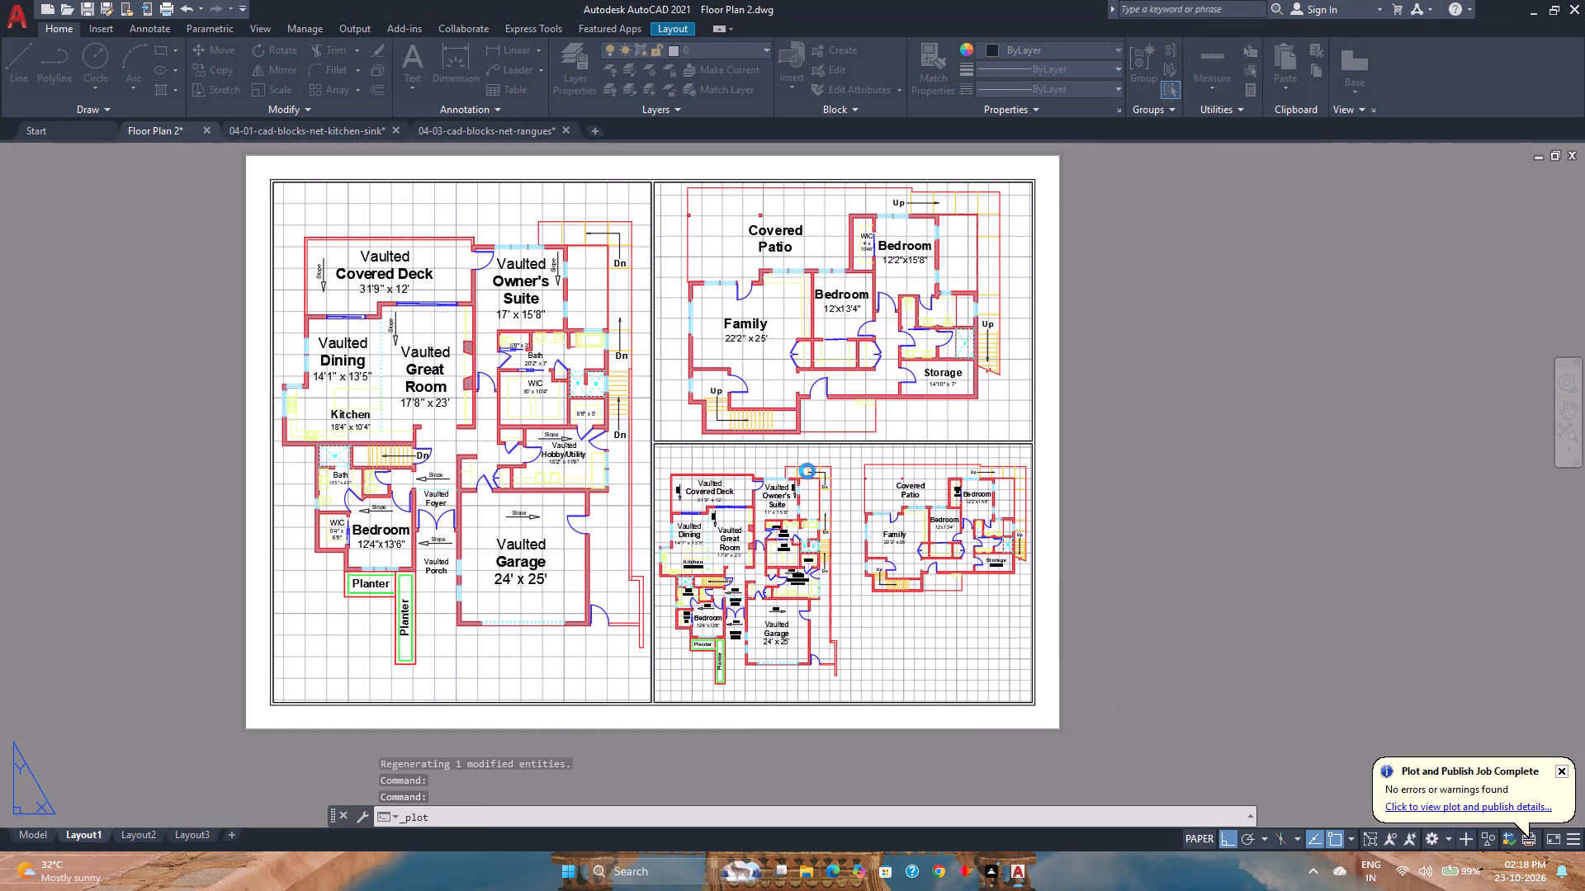
{"action": "left_click", "coordinate": [982, 260]}
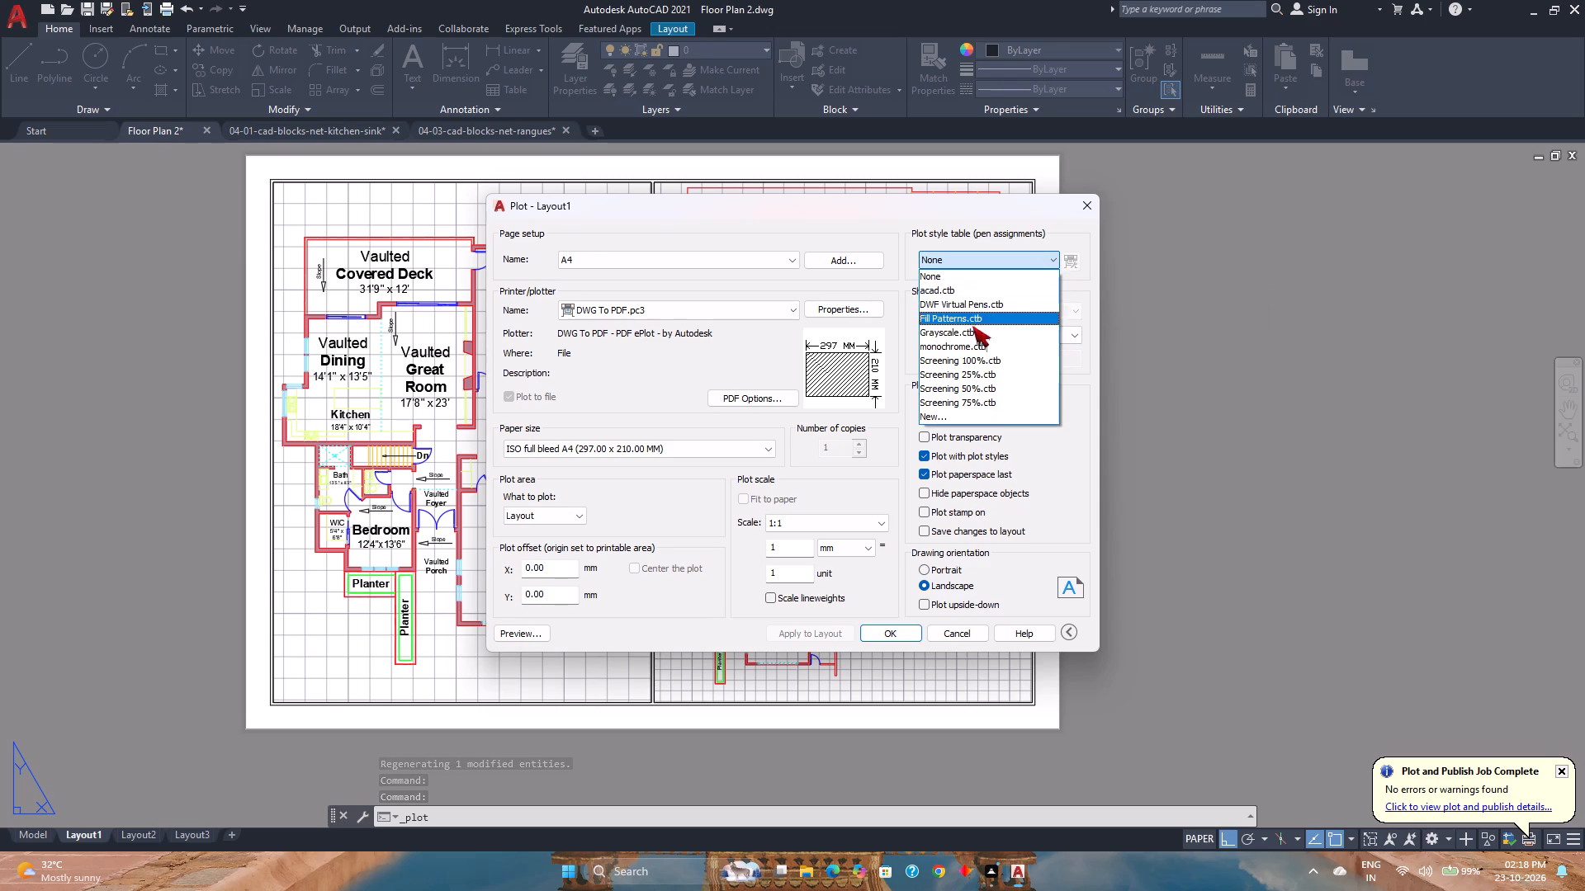
{"action": "left_click", "coordinate": [976, 332]}
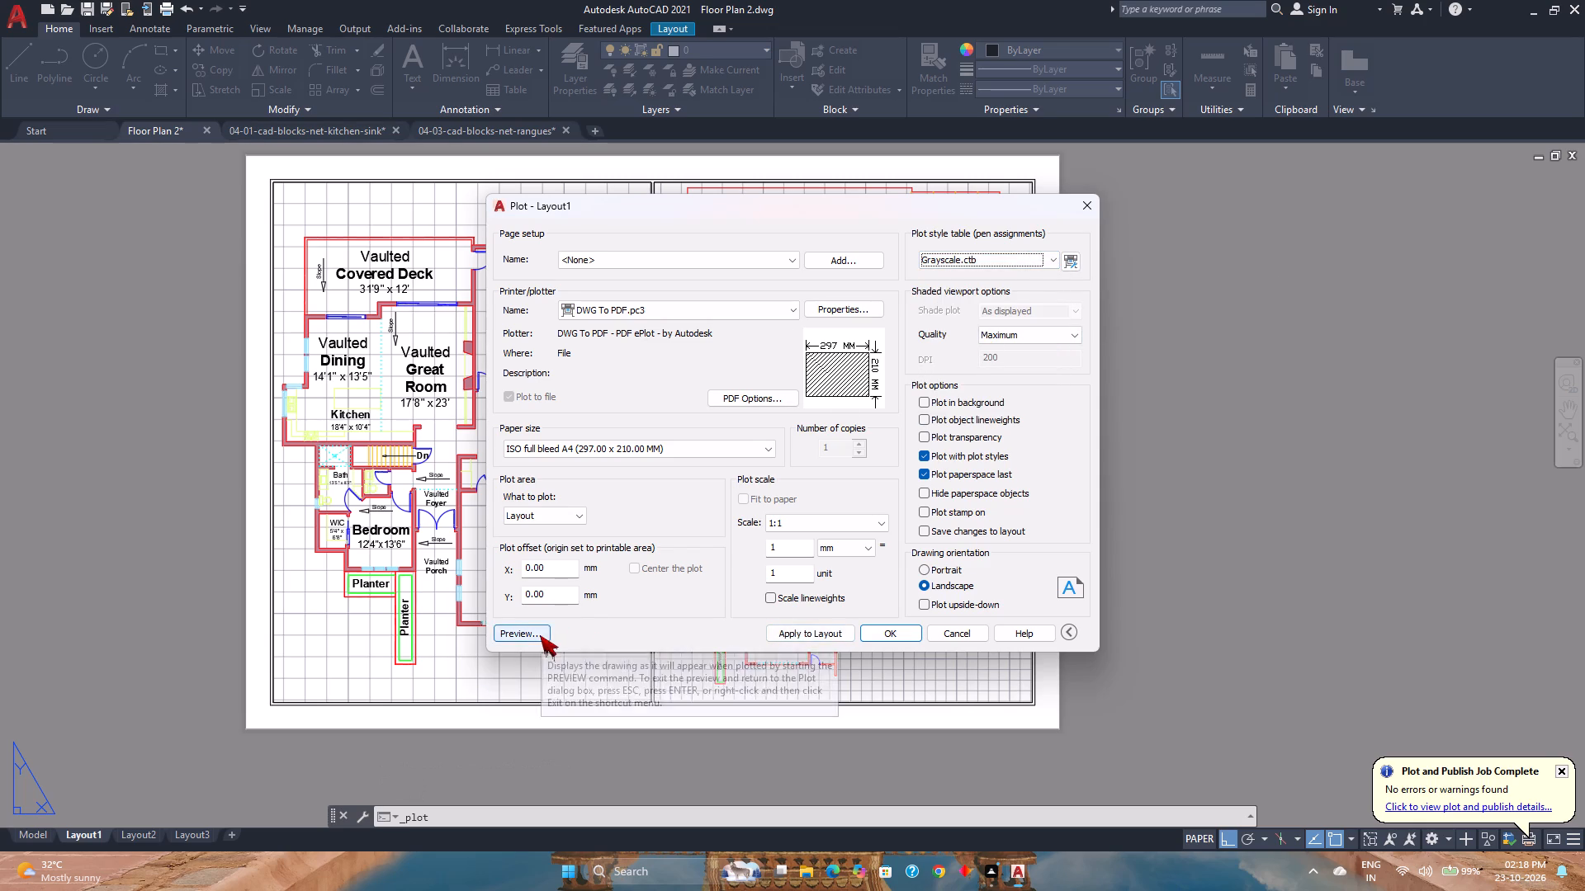
{"action": "left_click", "coordinate": [540, 635]}
{"action": "scroll", "coordinate": [708, 663], "scroll_direction": "up", "scroll_amount": 2}
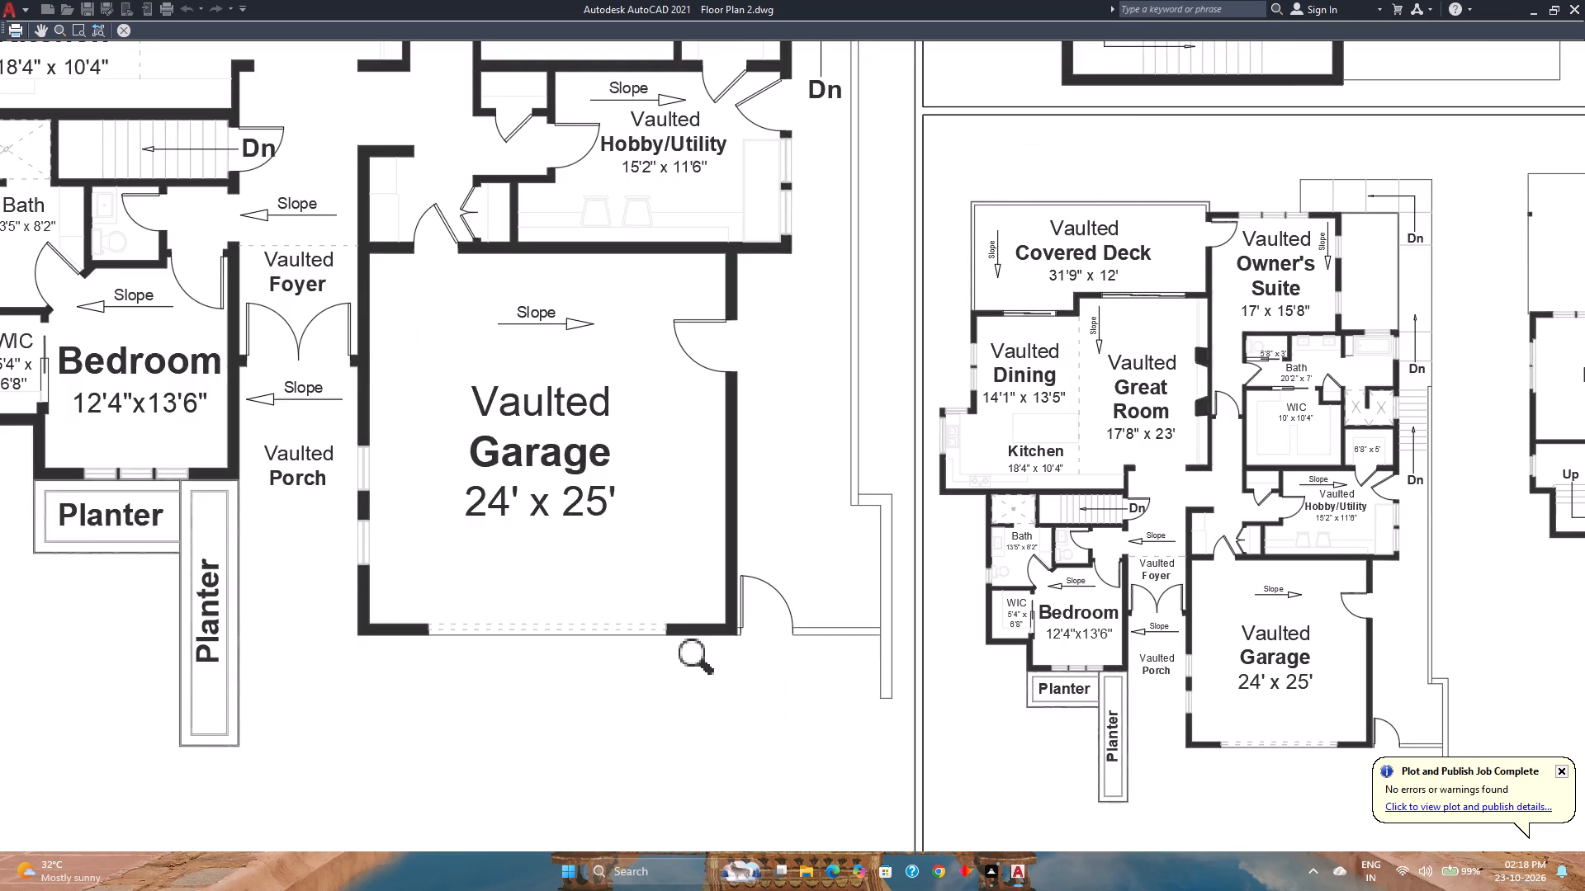
{"action": "scroll", "coordinate": [708, 663], "scroll_direction": "up", "scroll_amount": 1}
{"action": "scroll", "coordinate": [708, 663], "scroll_direction": "down", "scroll_amount": 3}
{"action": "middle_click_drag", "start_coordinate": [708, 663], "coordinate": [708, 689]}
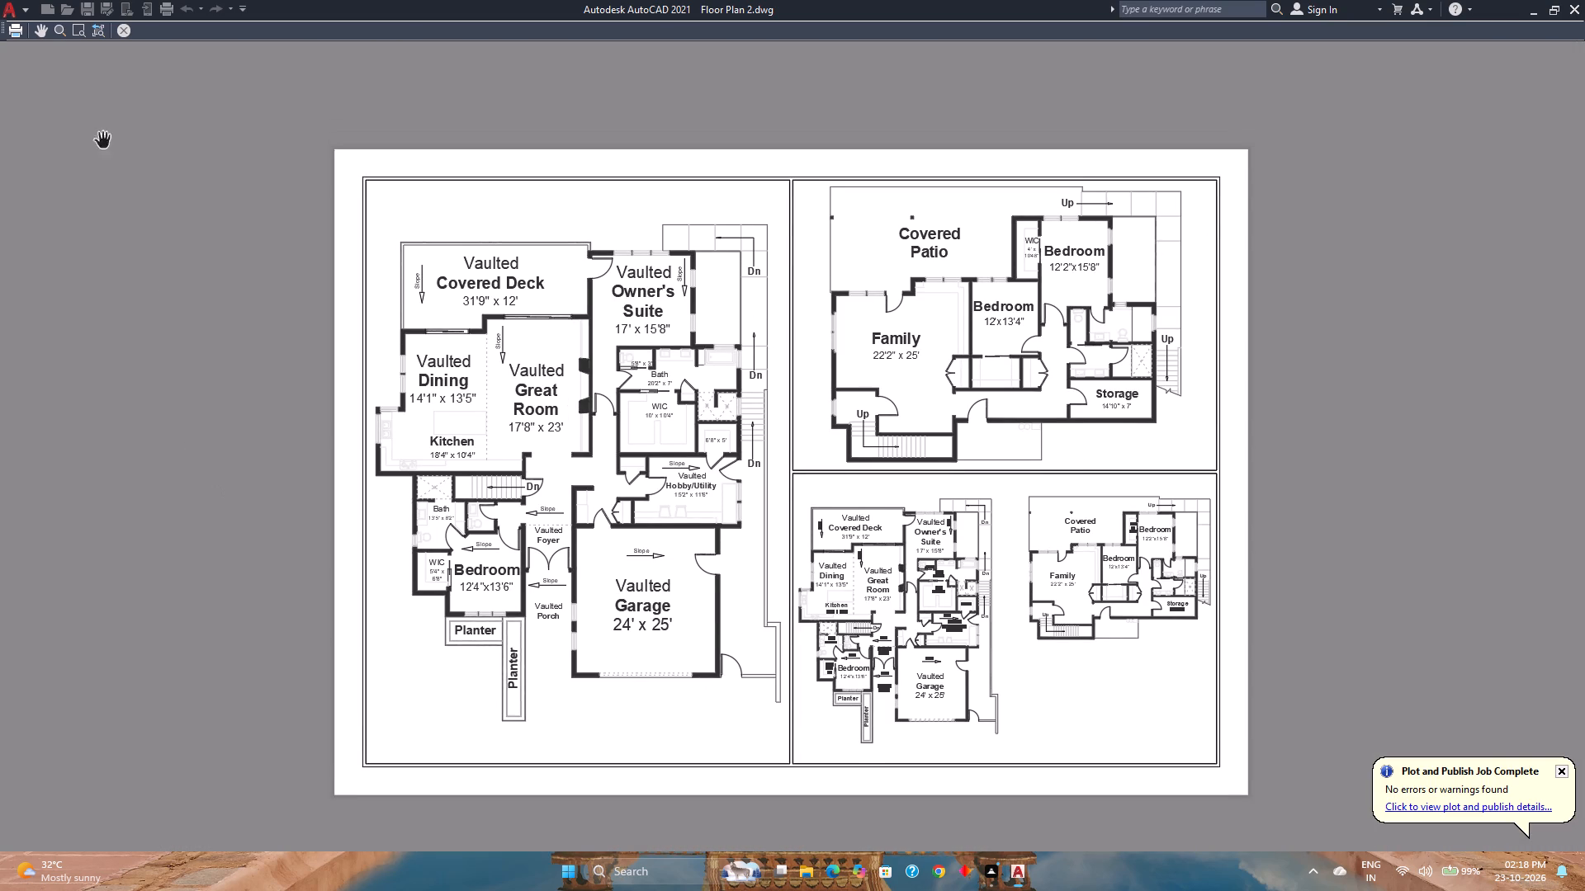
Plot Layout1 to PDF, overwriting Fuji - Floor Plan 2-Layout1 in the Fuji Files folder, and close the opened PDF.
{"action": "left_click", "coordinate": [16, 33]}
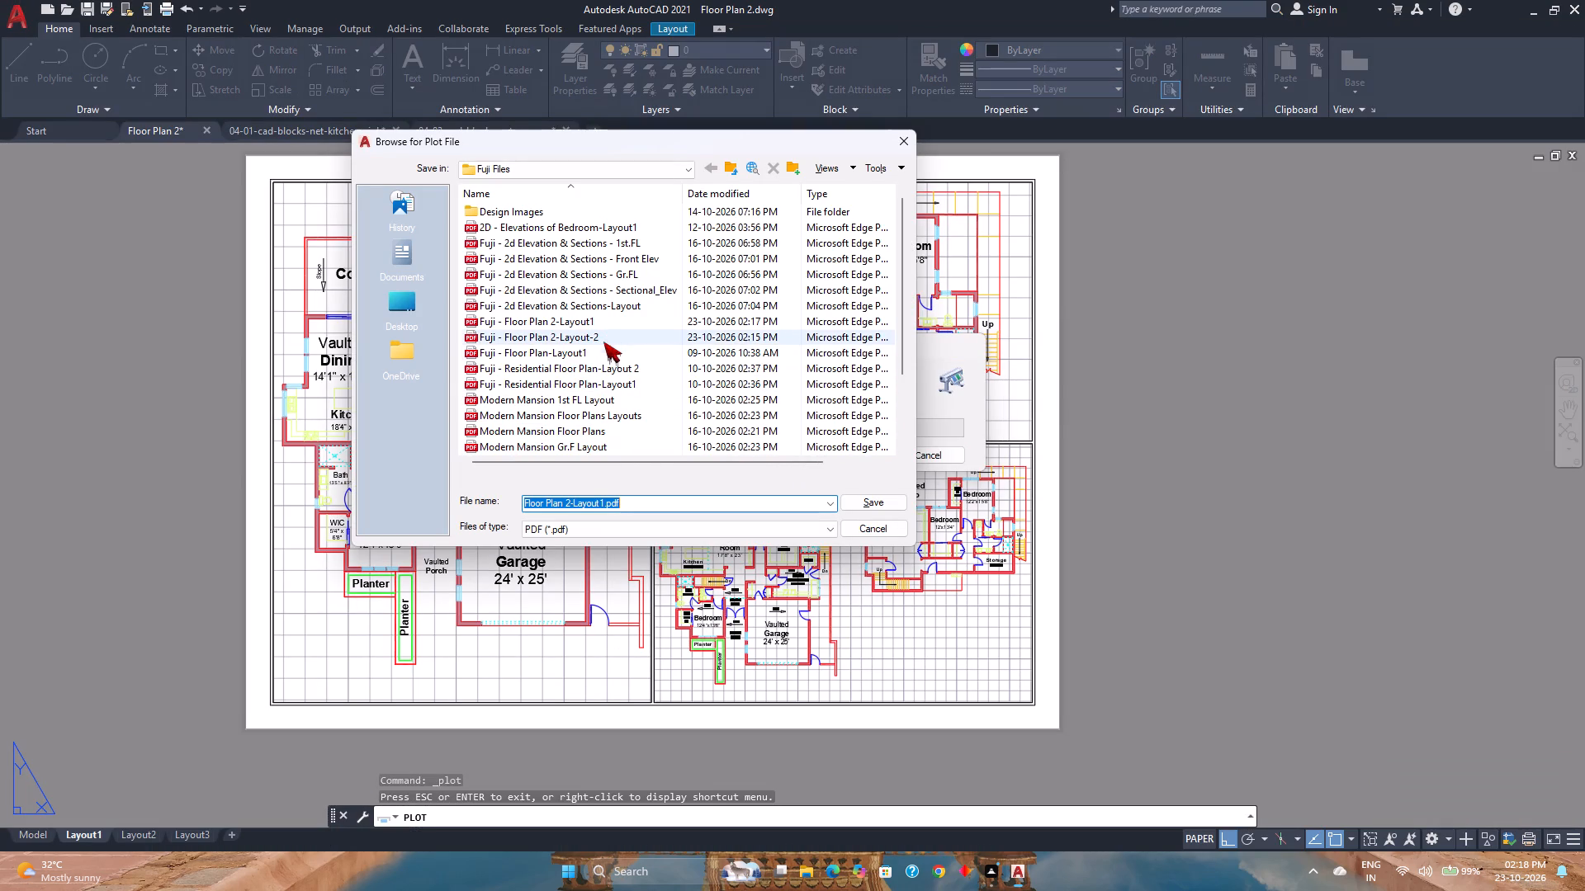
{"action": "left_click", "coordinate": [602, 350]}
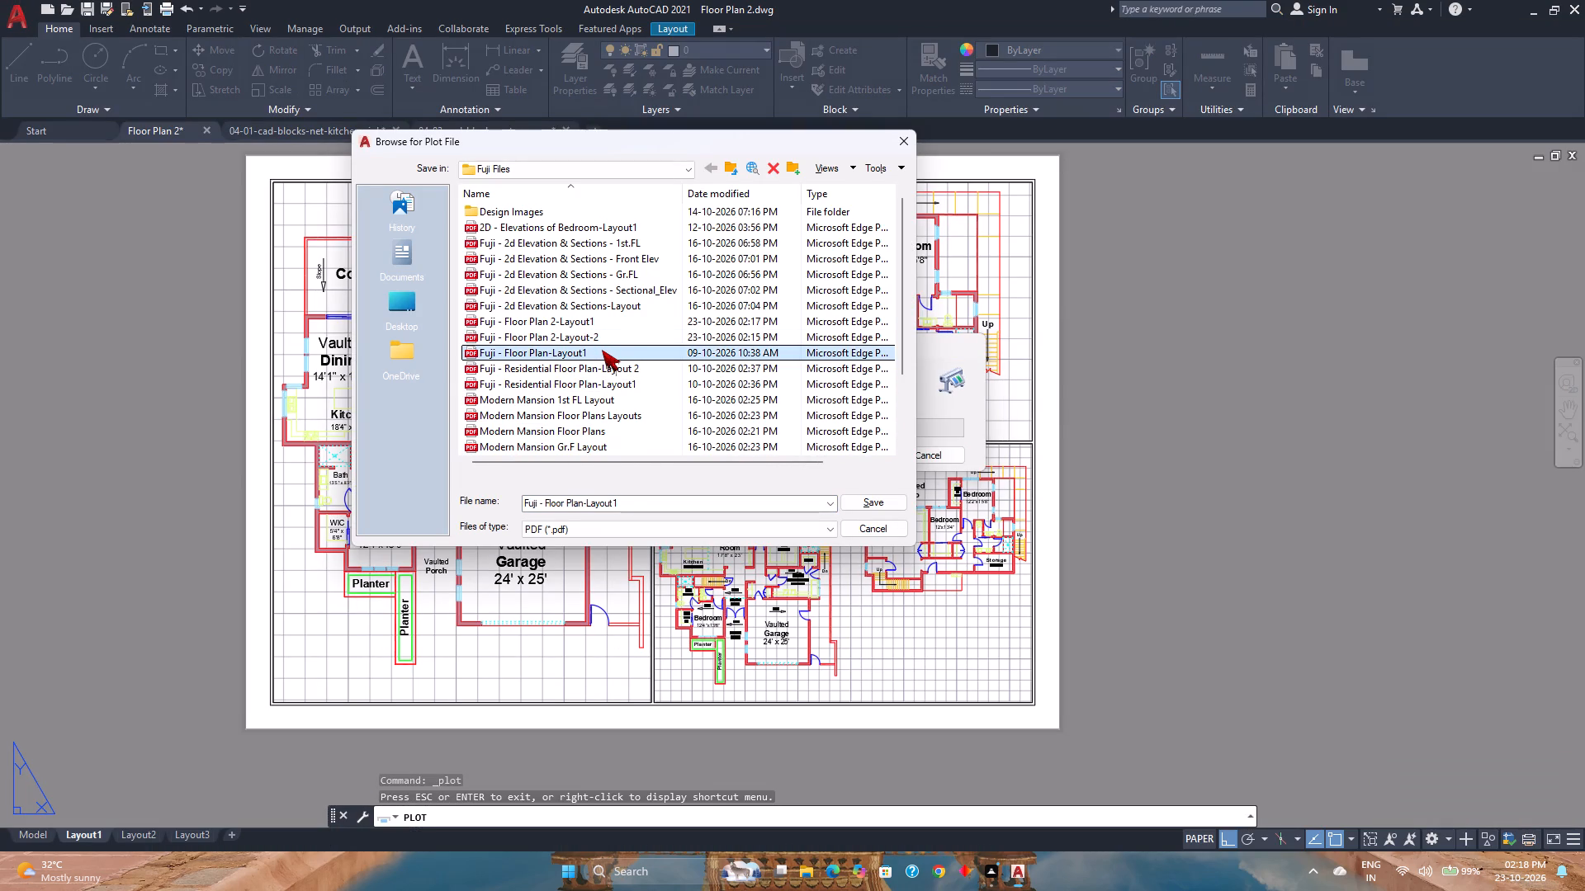
{"action": "left_click", "coordinate": [602, 327]}
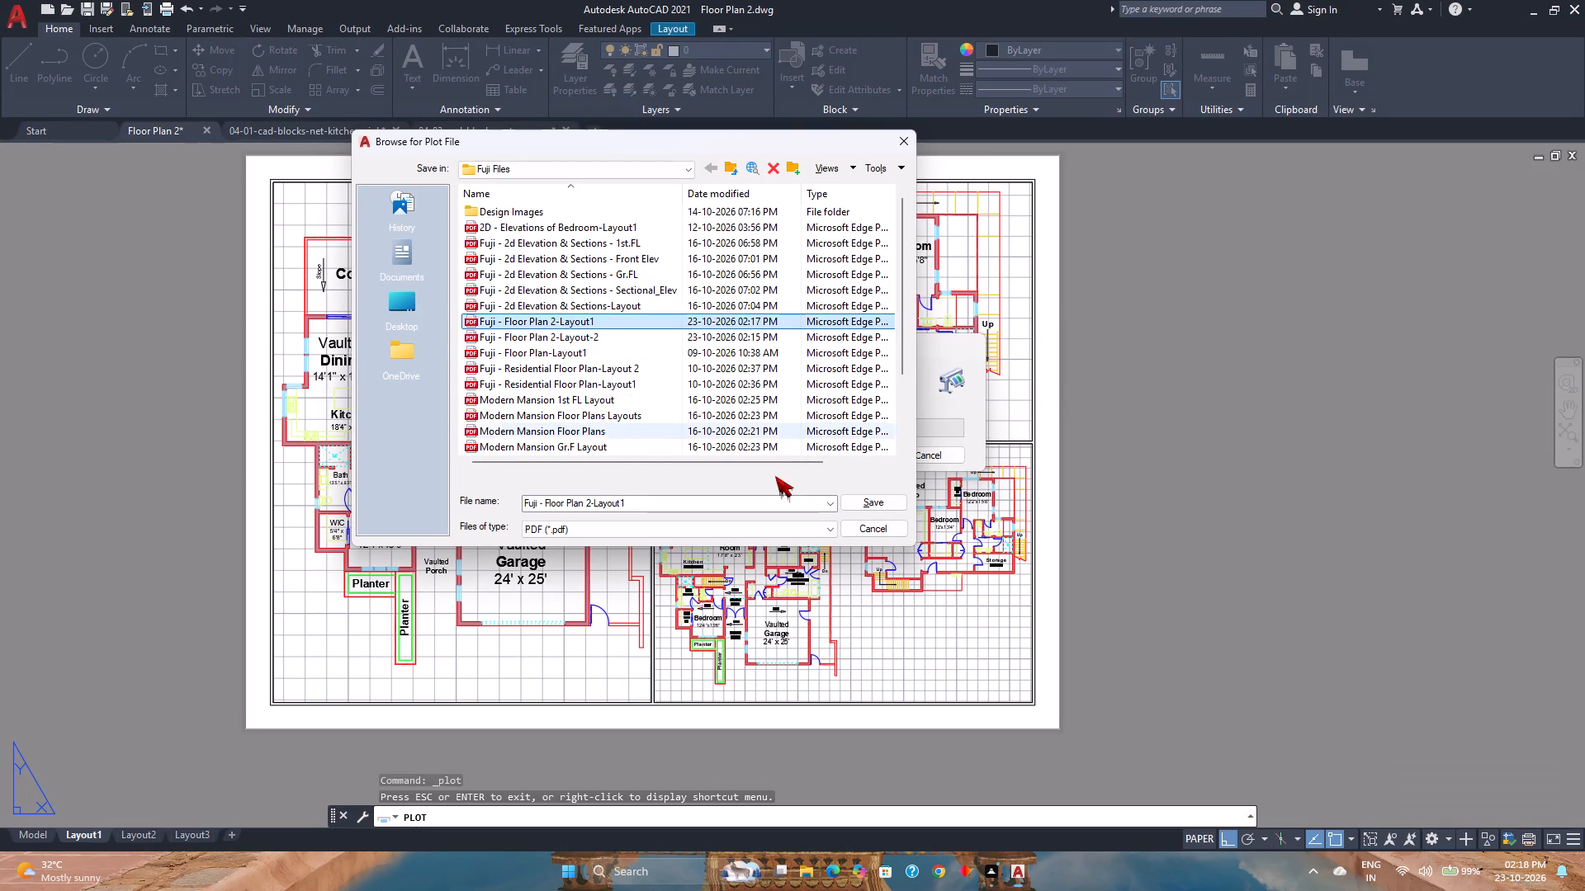
{"action": "left_click", "coordinate": [887, 509]}
{"action": "left_click", "coordinate": [831, 450]}
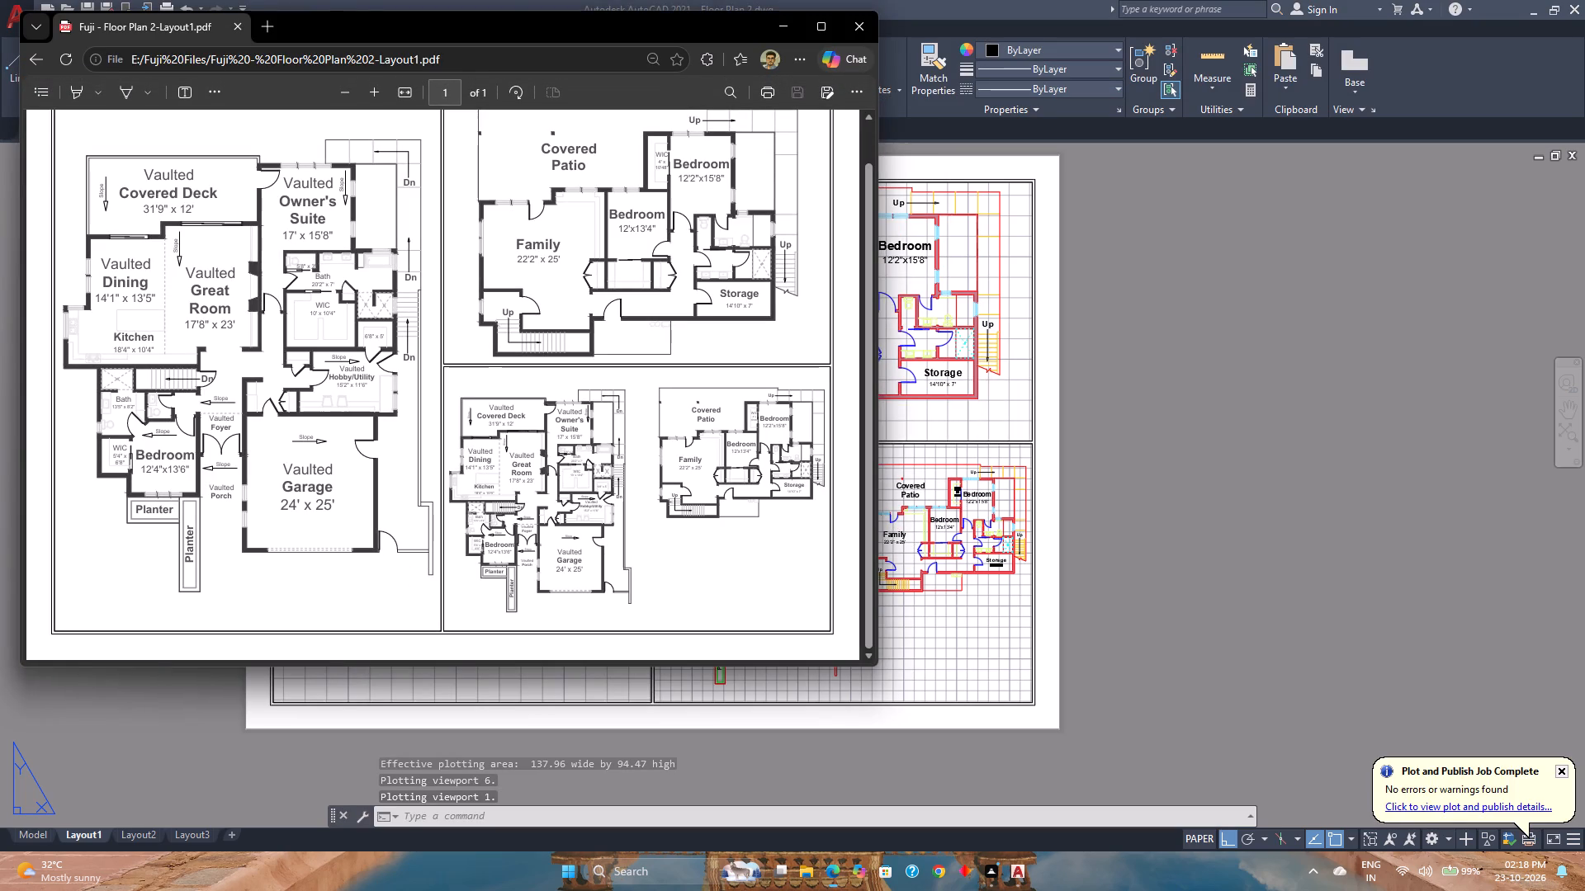
{"action": "left_click", "coordinate": [862, 33]}
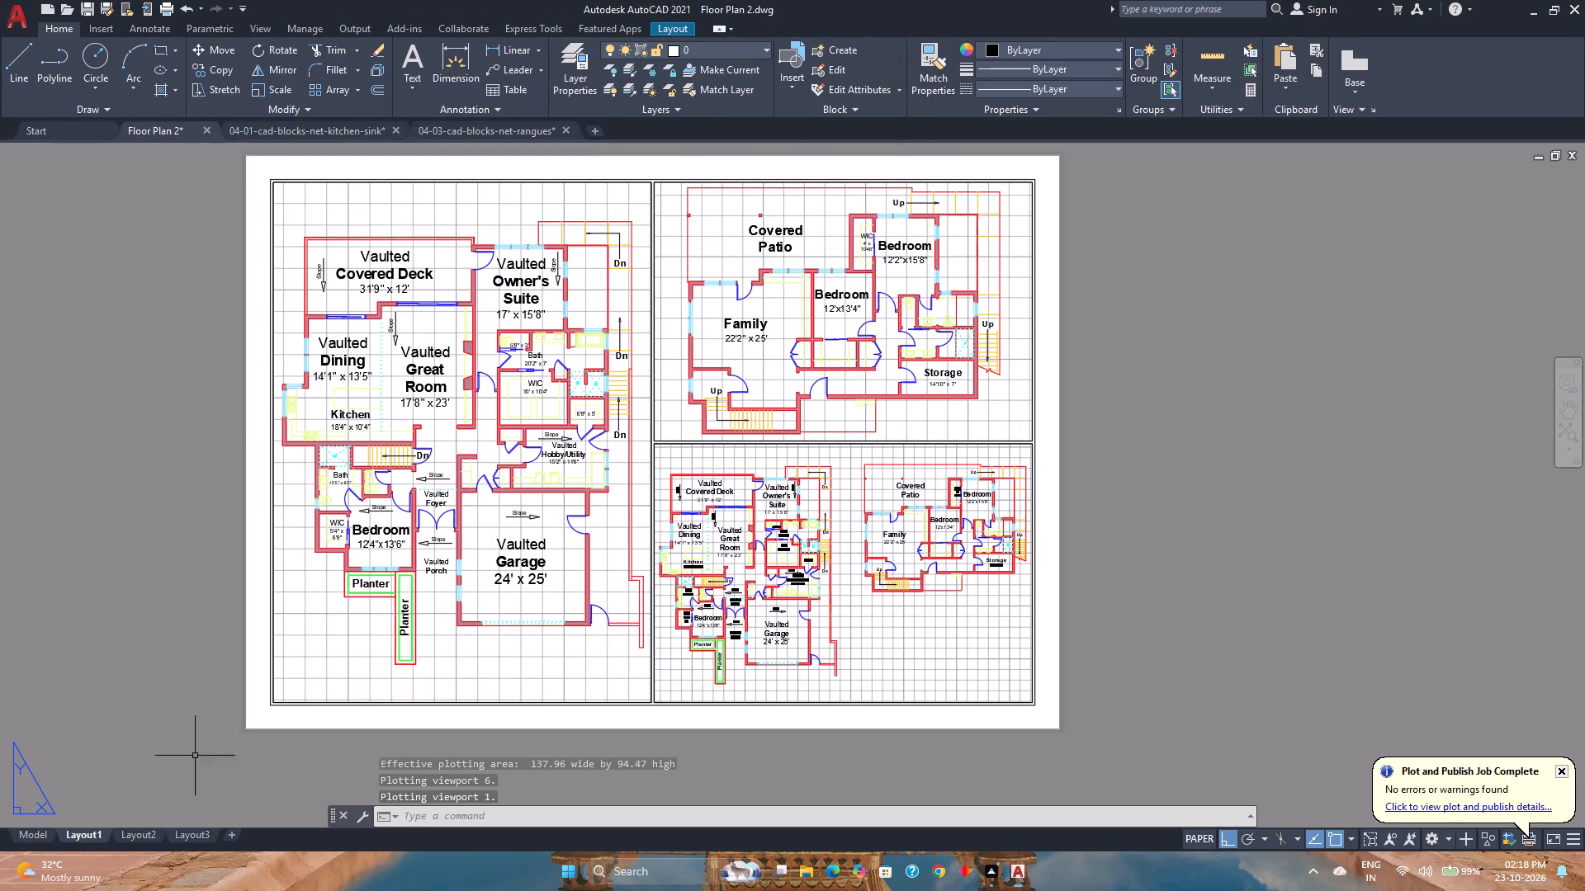
Set up a single-sheet plot of Layout2 with the Grayscale.ctb plot style, preview it and return to the plot settings.
{"action": "left_click", "coordinate": [143, 833]}
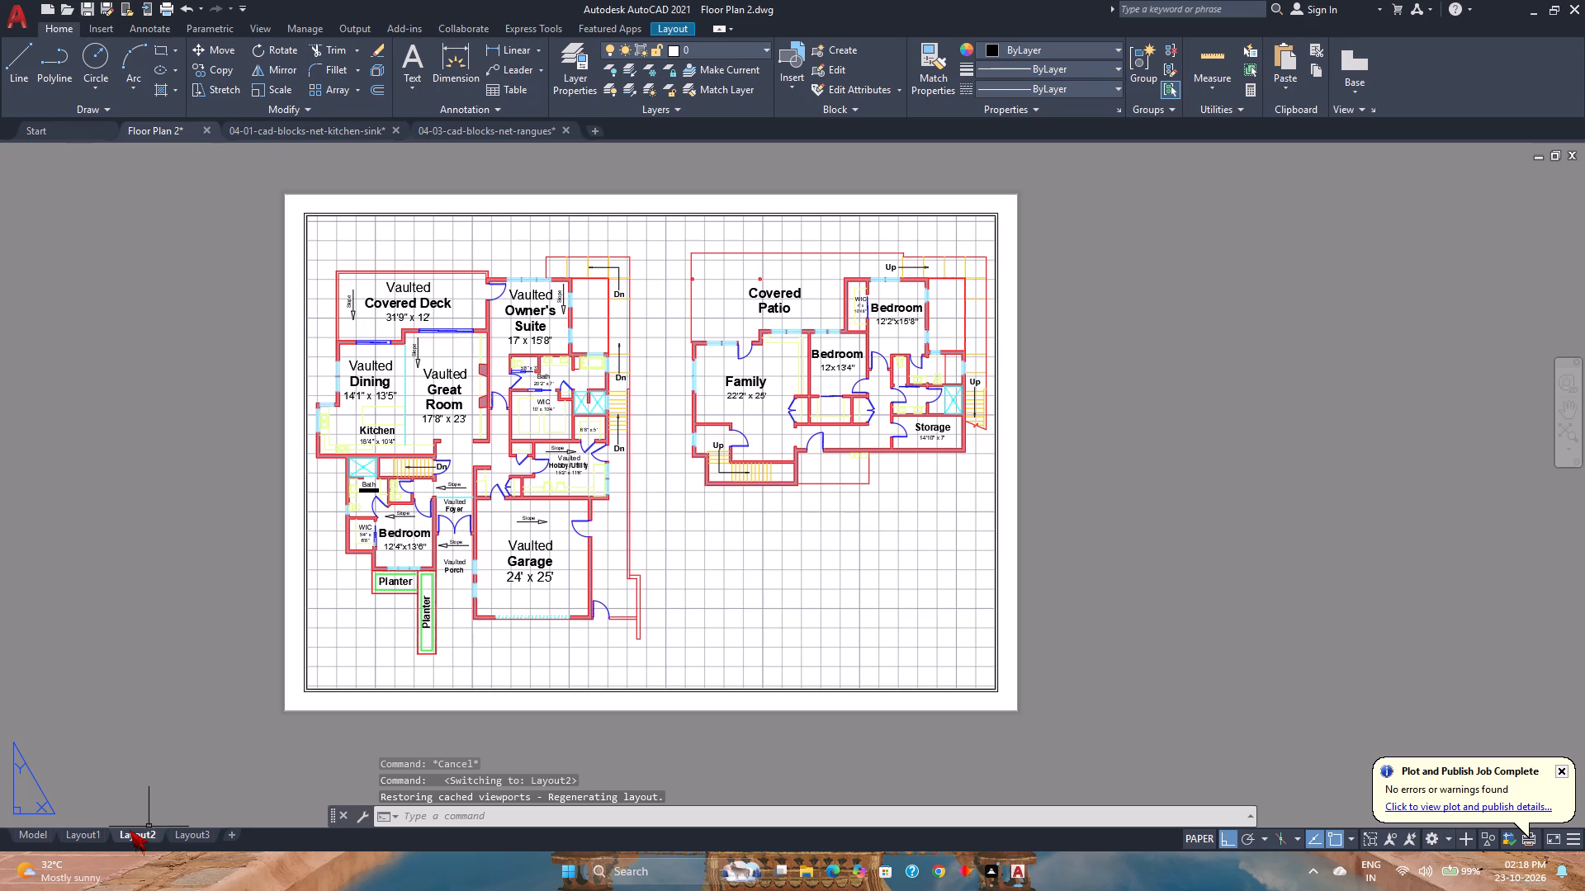
{"action": "key", "text": "ctrl+p"}
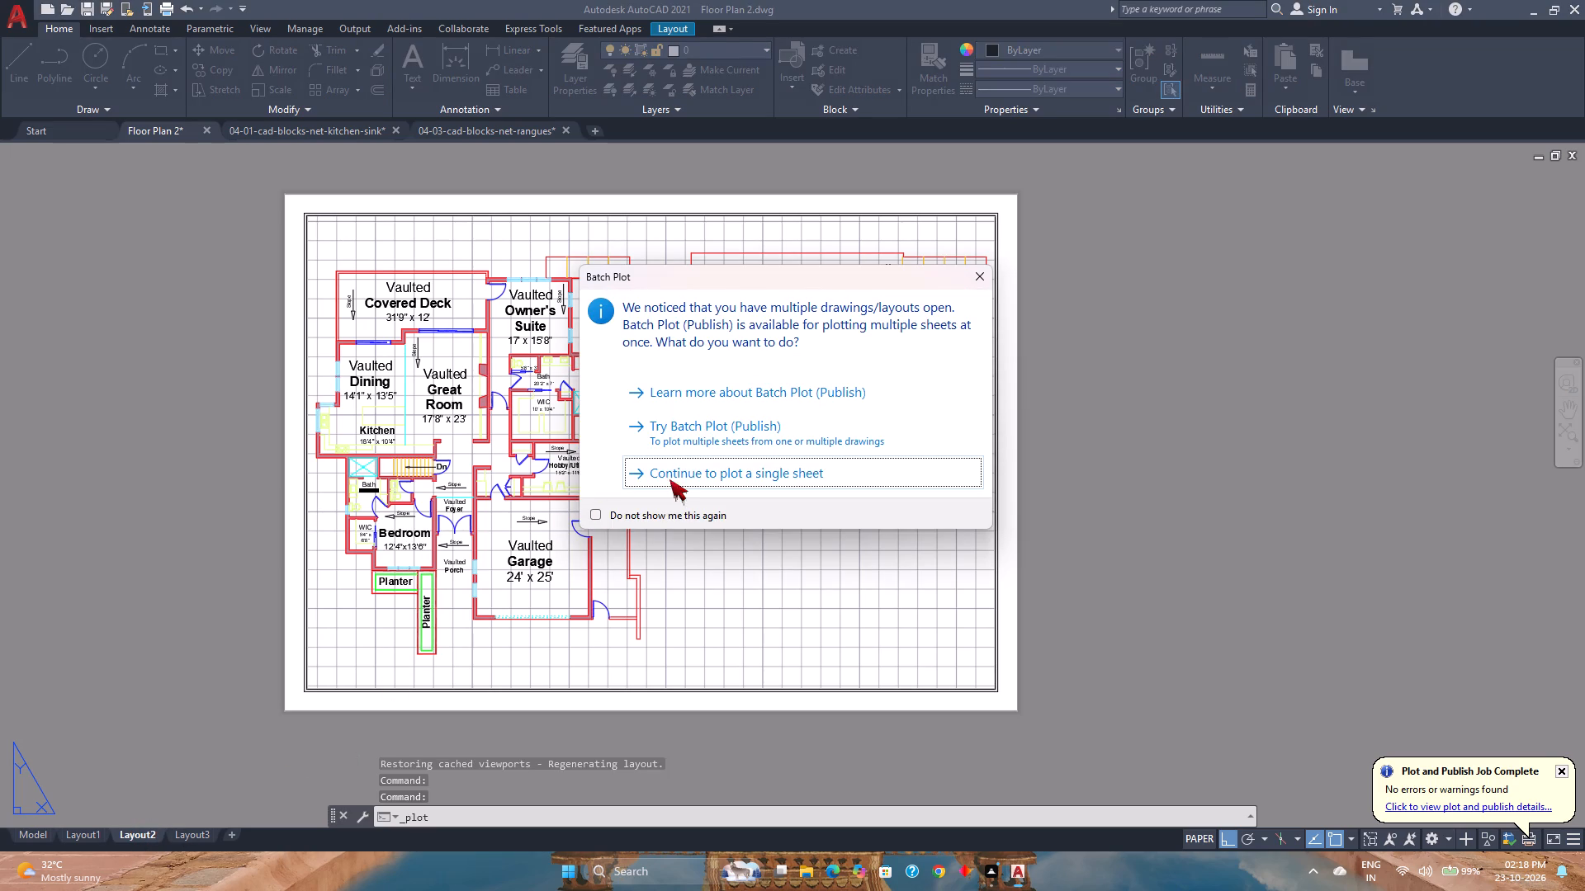
{"action": "left_click", "coordinate": [672, 478]}
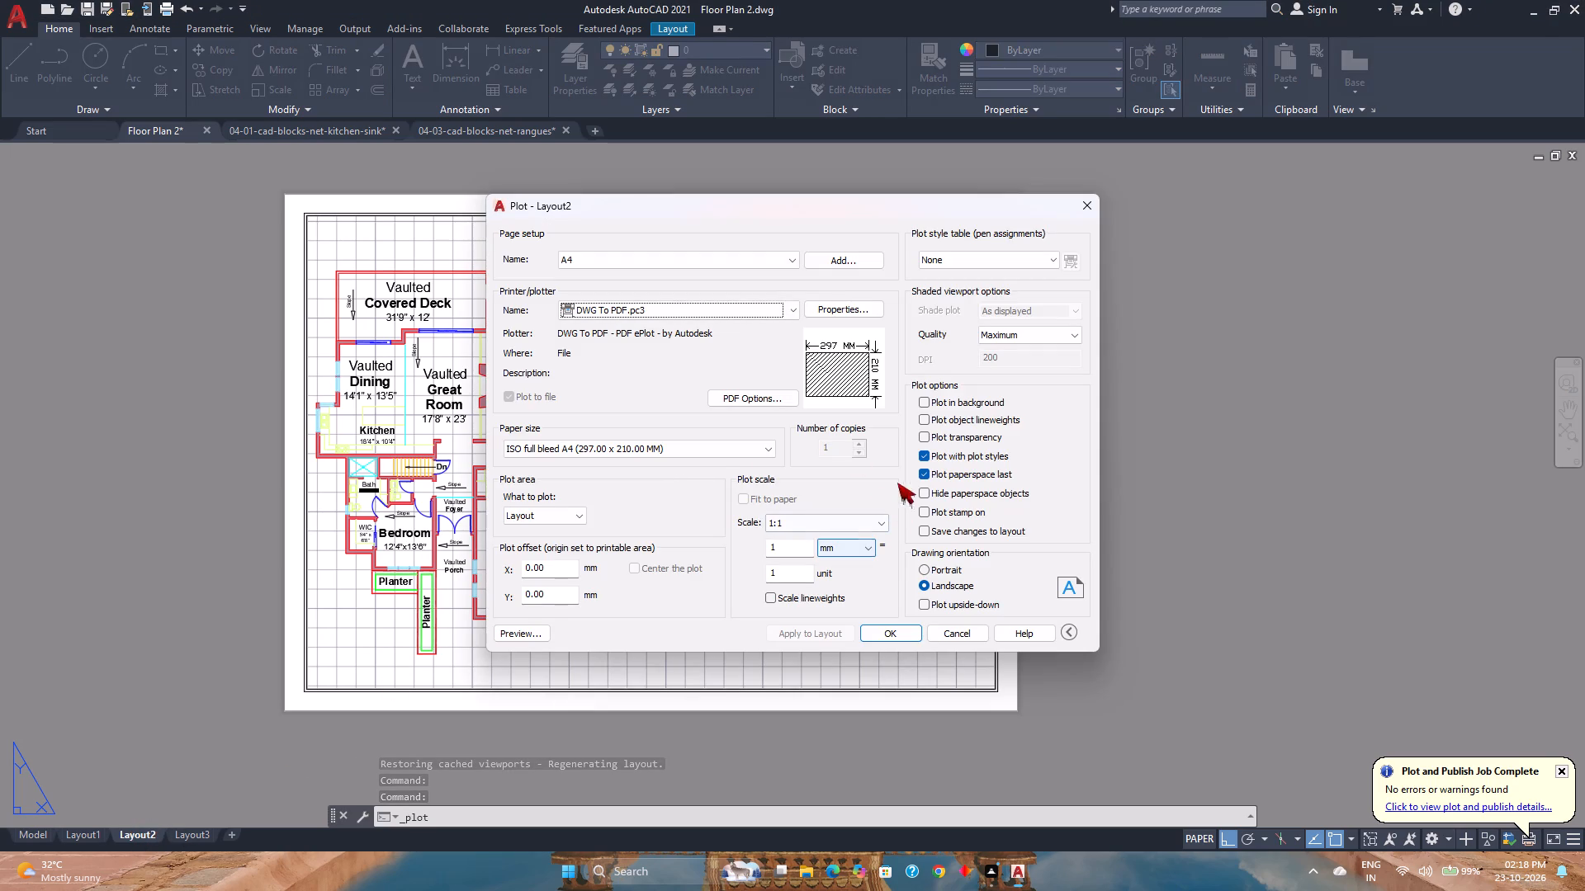
{"action": "left_click", "coordinate": [982, 259]}
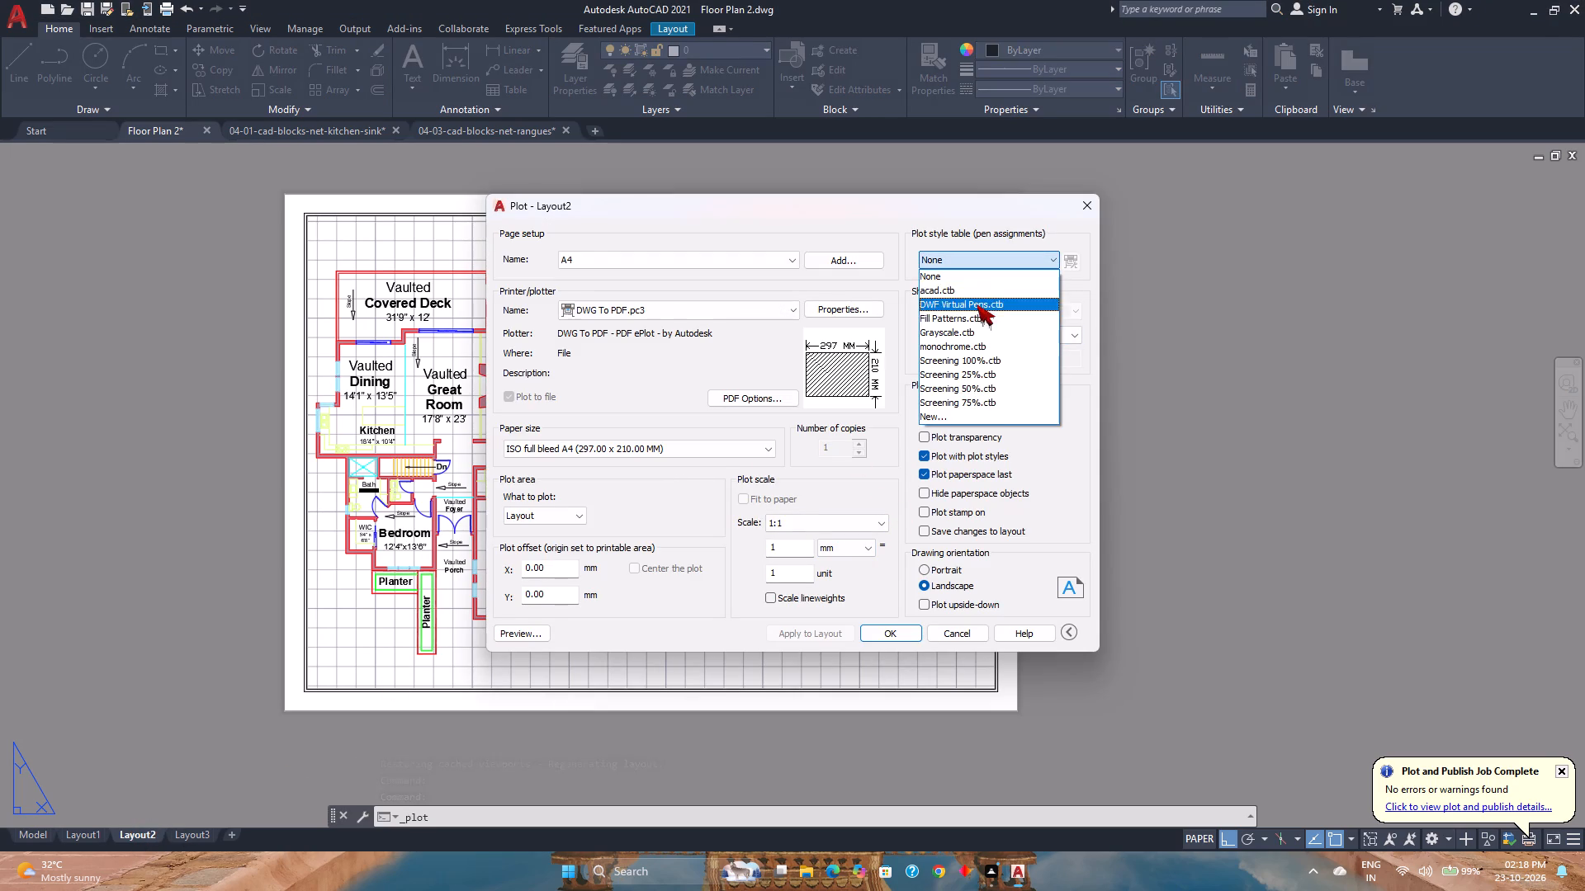
{"action": "left_click", "coordinate": [983, 332]}
{"action": "left_click", "coordinate": [523, 637]}
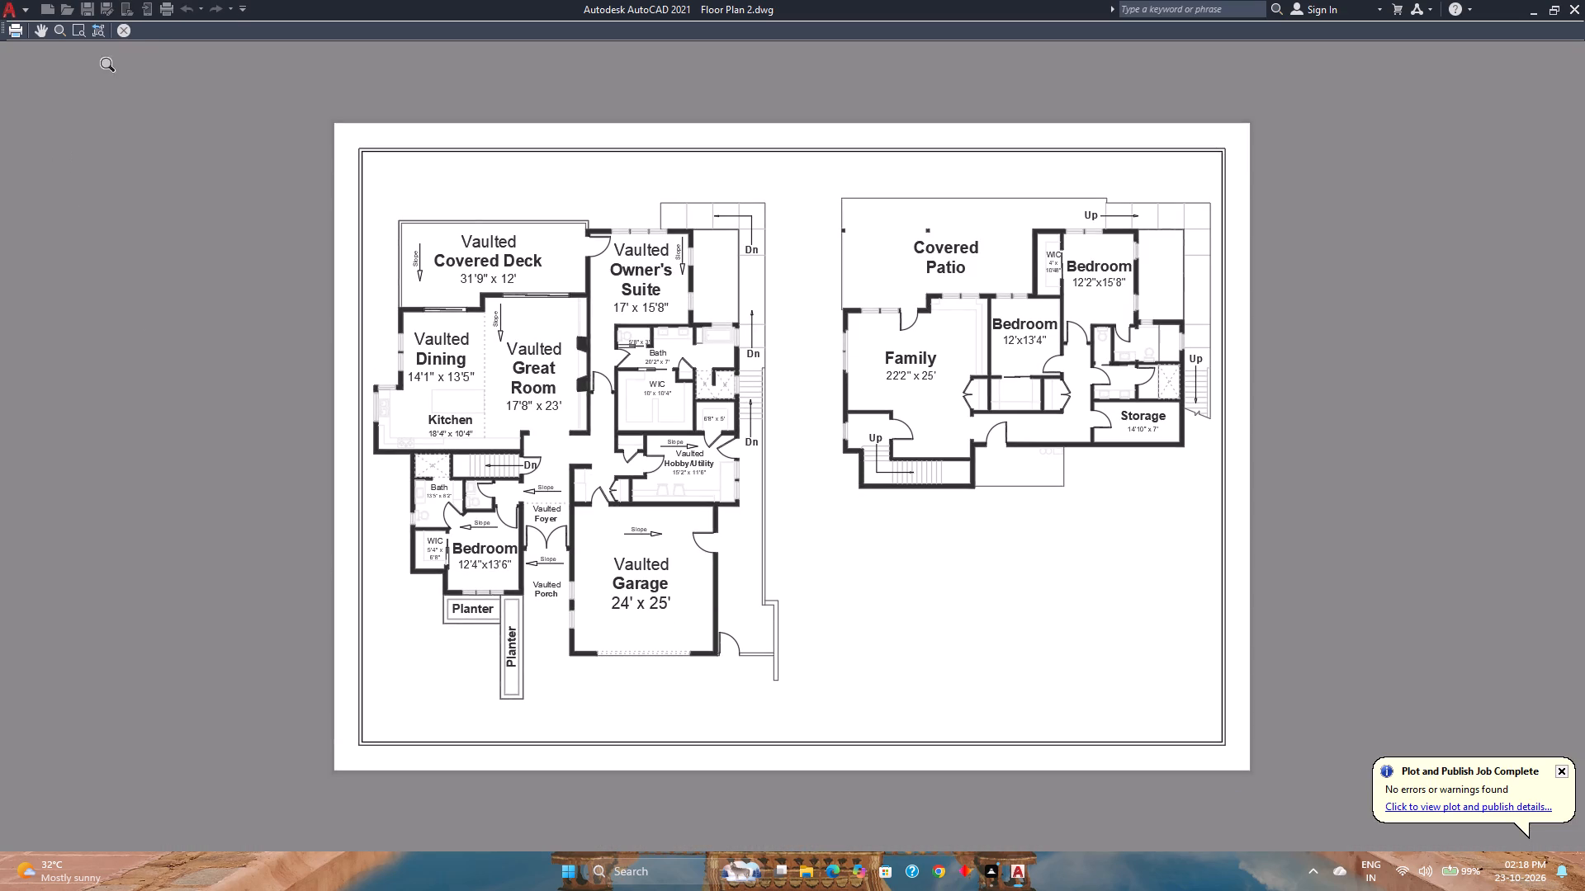
{"action": "left_click", "coordinate": [130, 31]}
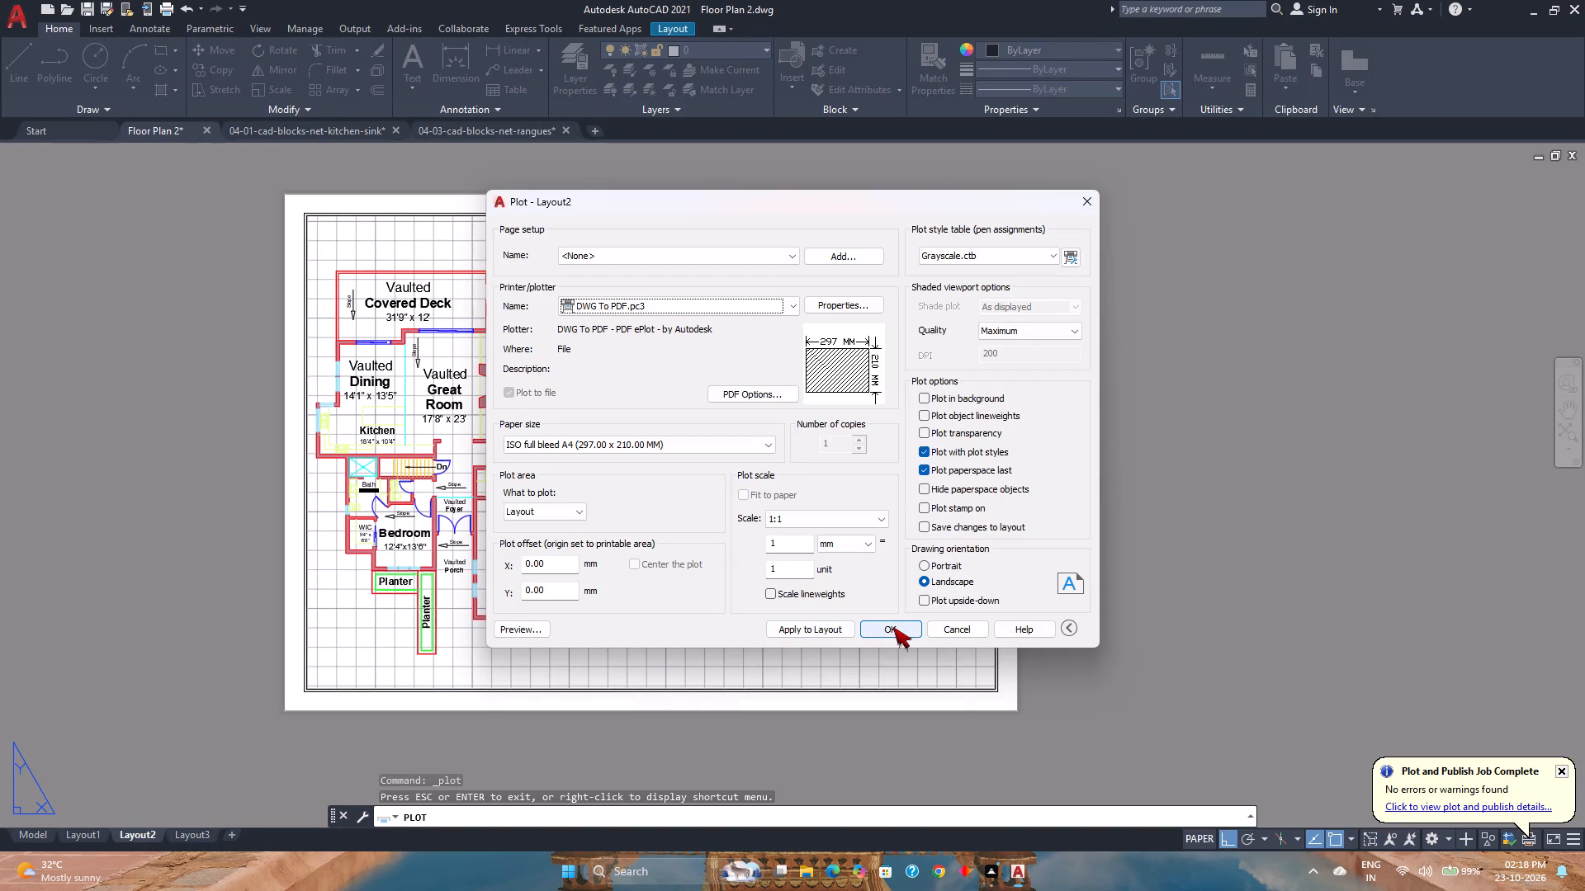
Plot Layout2 to PDF, overwriting Fuji - Floor Plan 2-Layout-2 in the Fuji Files folder, and close the opened PDF.
{"action": "left_click", "coordinate": [895, 629]}
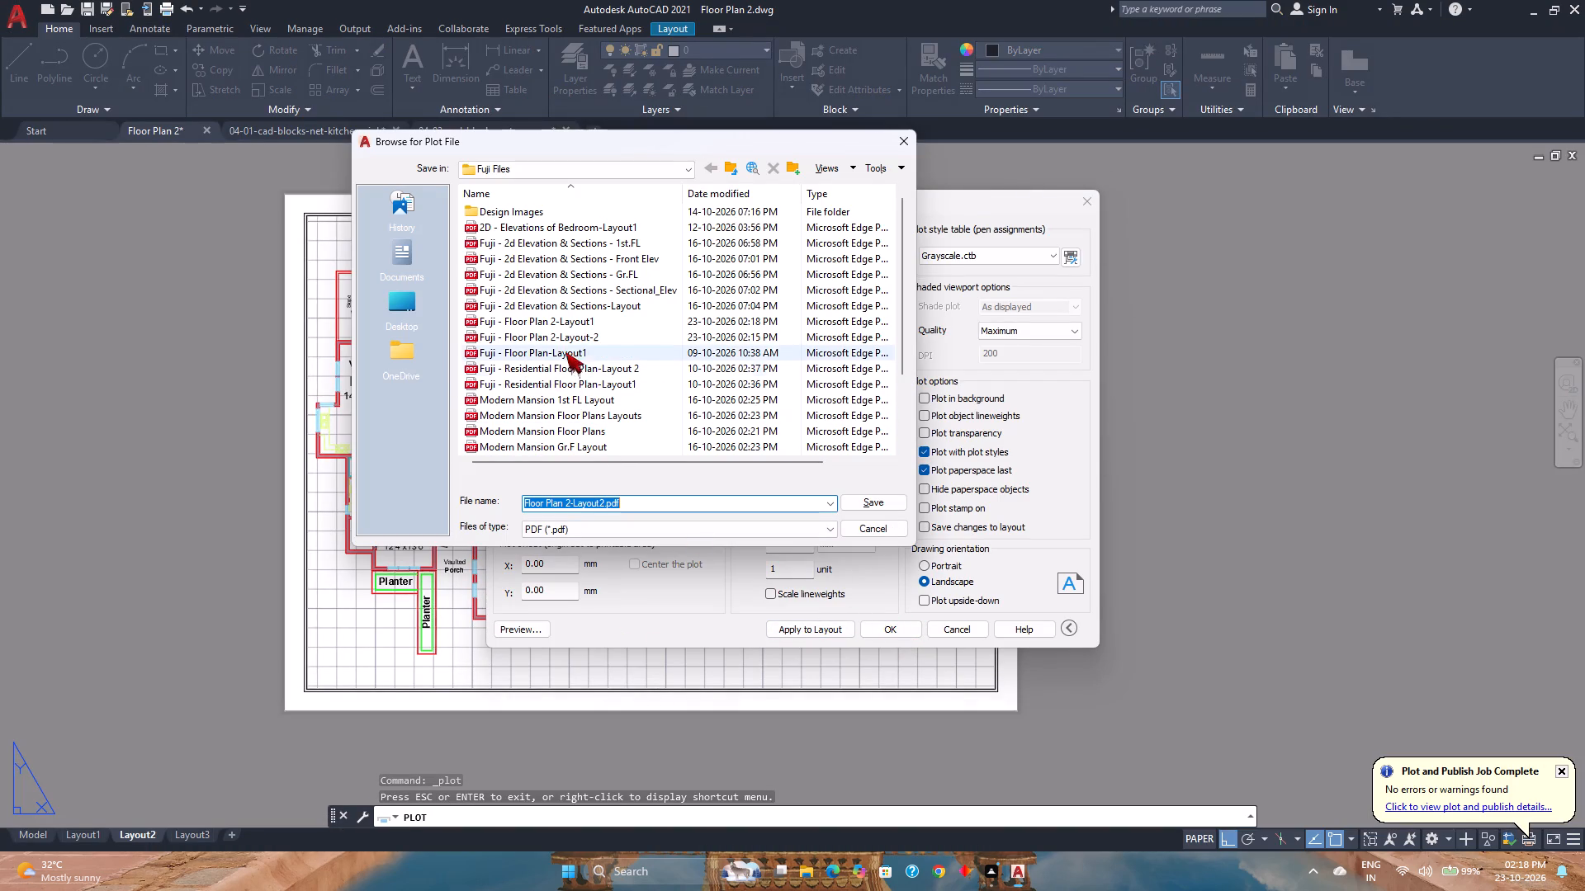
{"action": "left_click", "coordinate": [573, 336]}
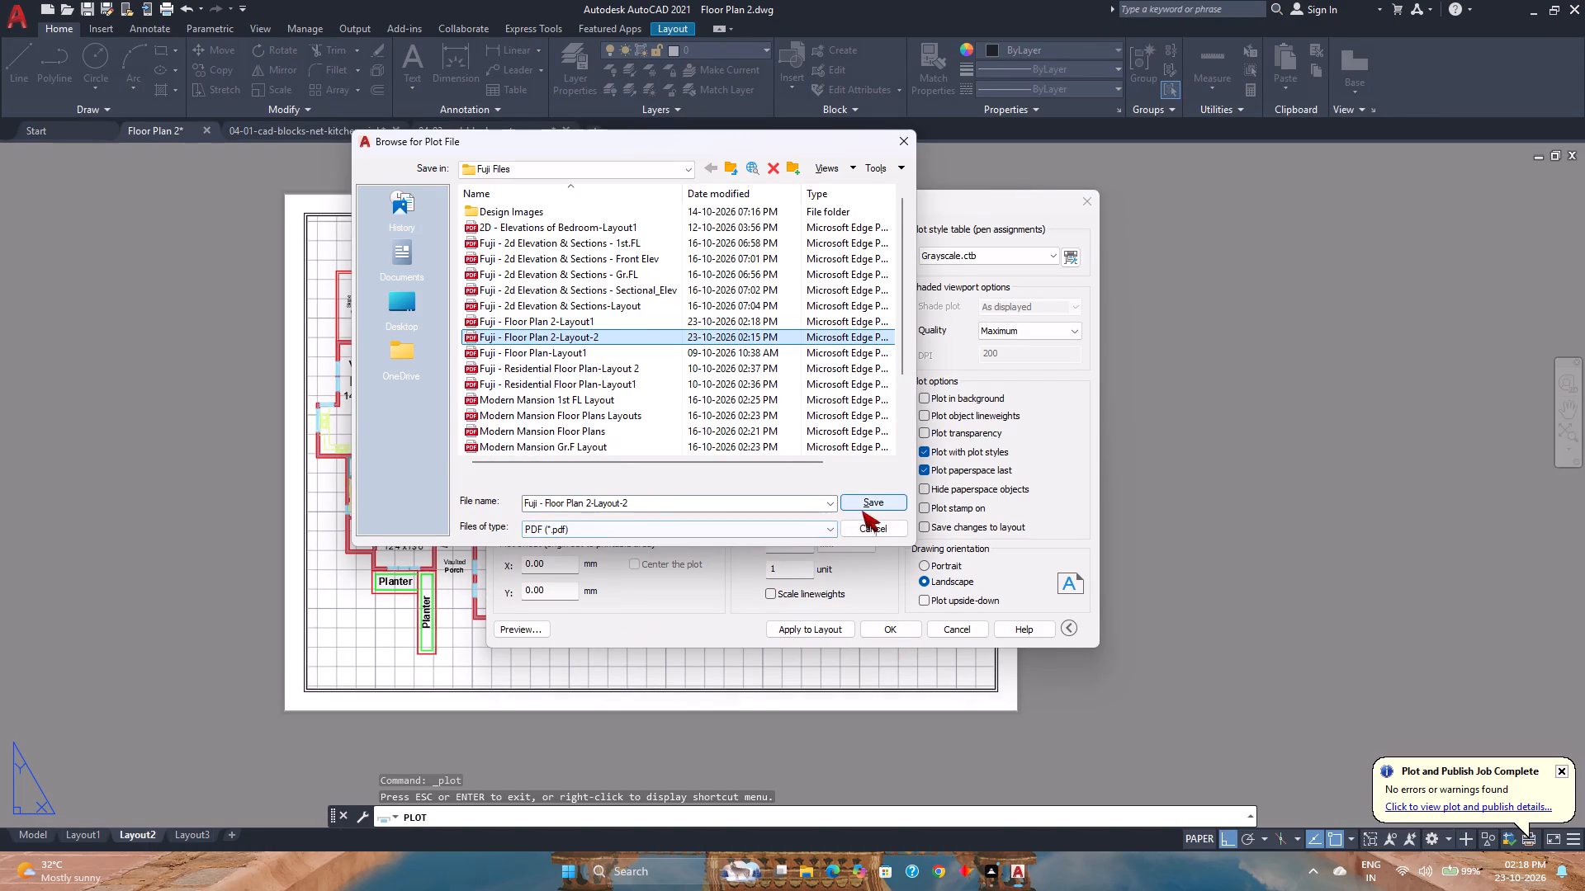
{"action": "left_click", "coordinate": [865, 506]}
{"action": "left_click", "coordinate": [839, 443]}
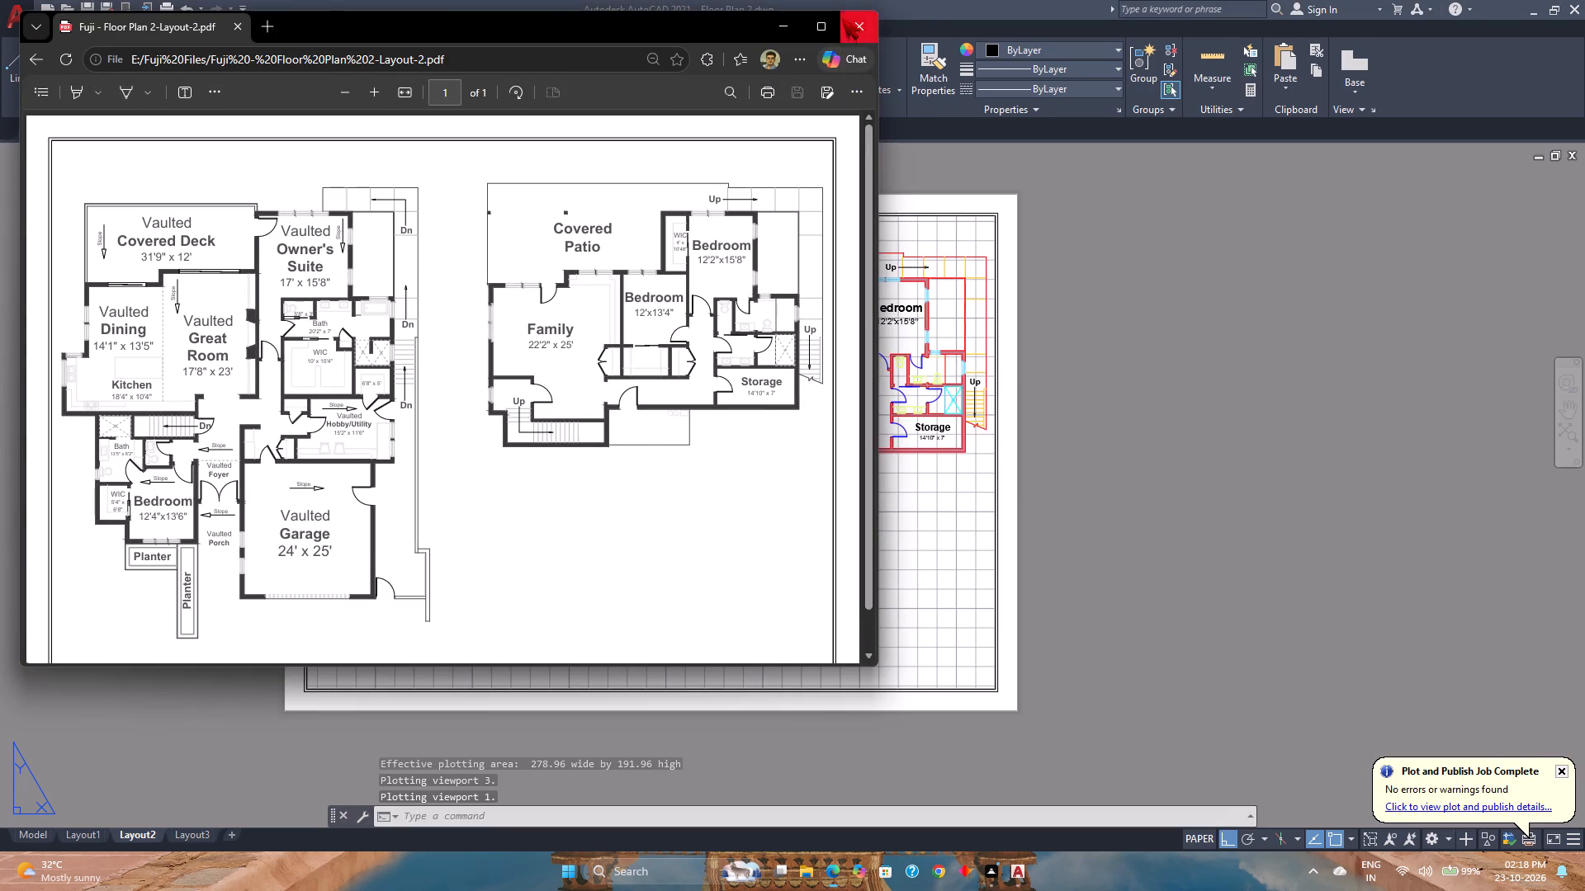
{"action": "left_click", "coordinate": [842, 18]}
Switch from Layout2 to model space and save the drawing.
{"action": "scroll", "coordinate": [624, 517], "scroll_direction": "up", "scroll_amount": 1}
{"action": "scroll", "coordinate": [624, 517], "scroll_direction": "down", "scroll_amount": 1}
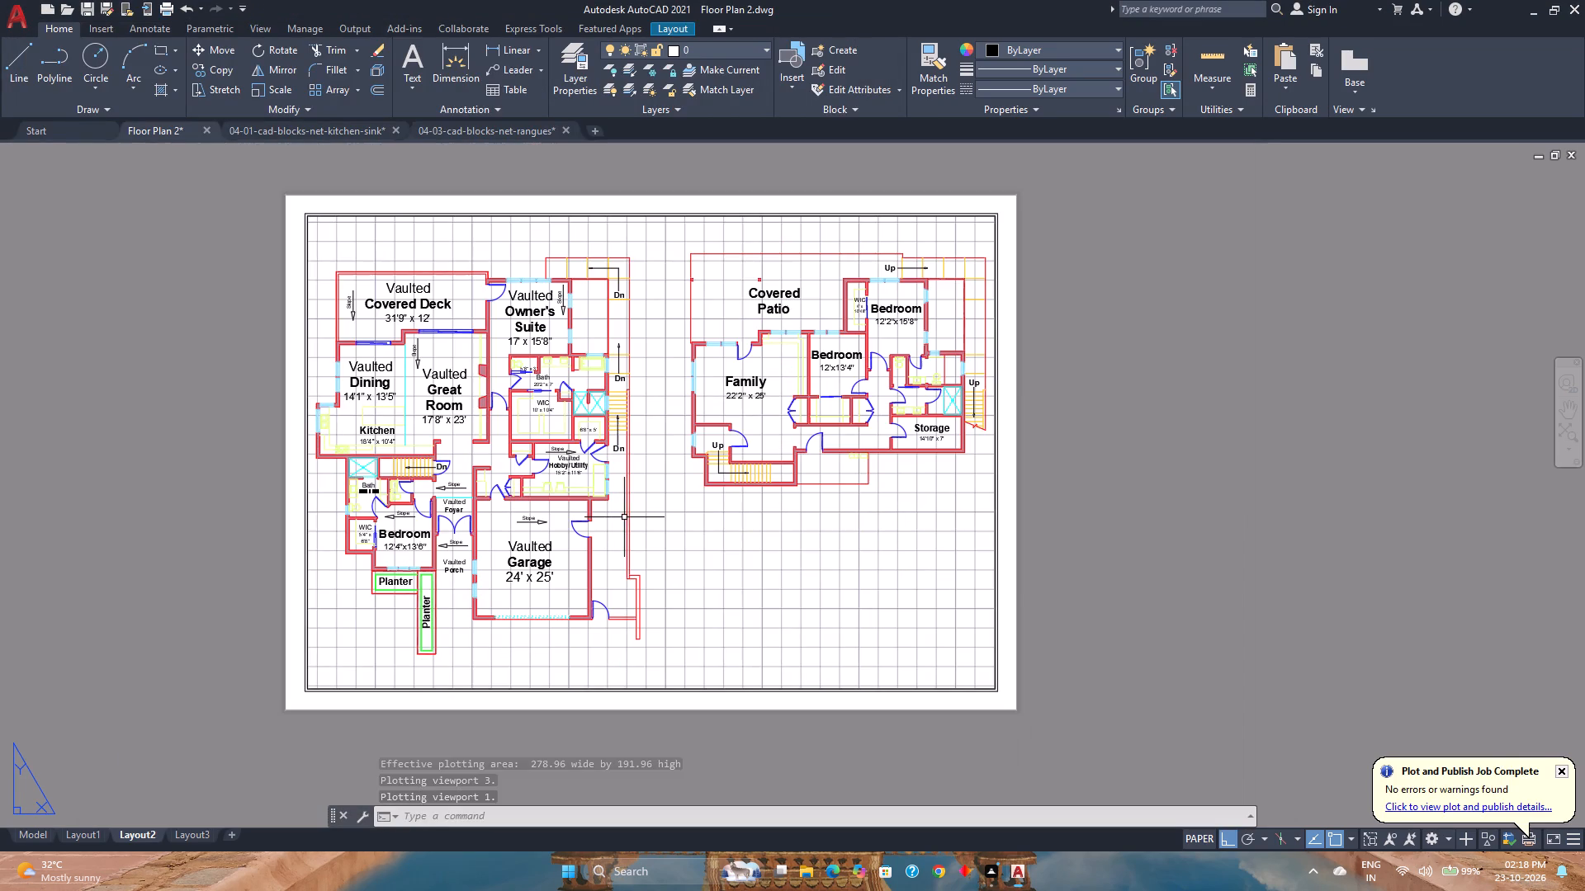
{"action": "left_click", "coordinate": [29, 840]}
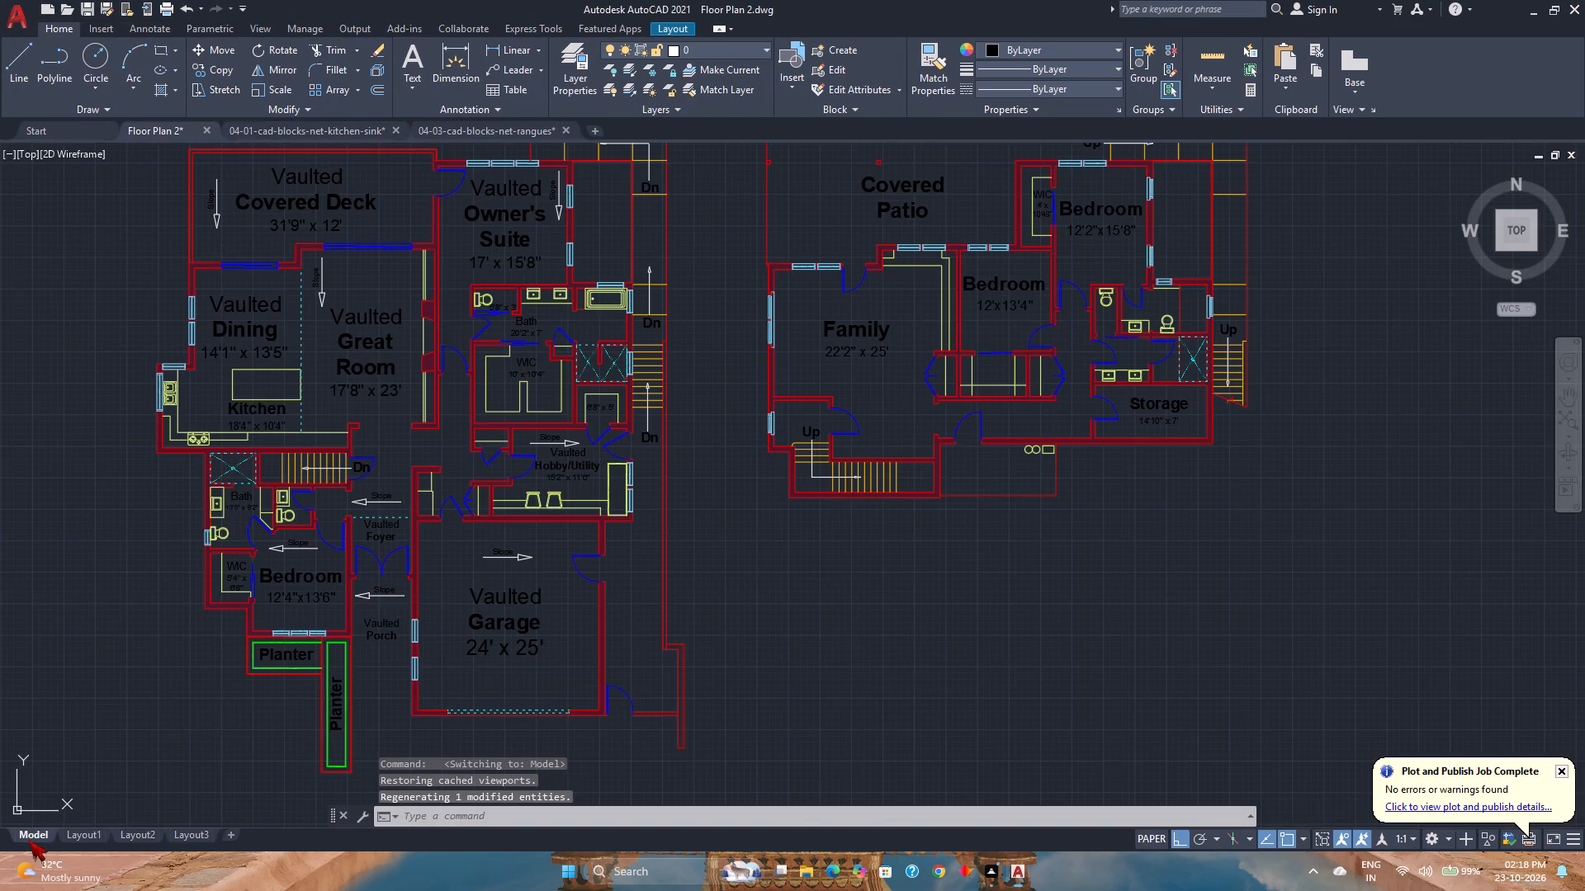
{"action": "key", "text": "ctrl+s"}
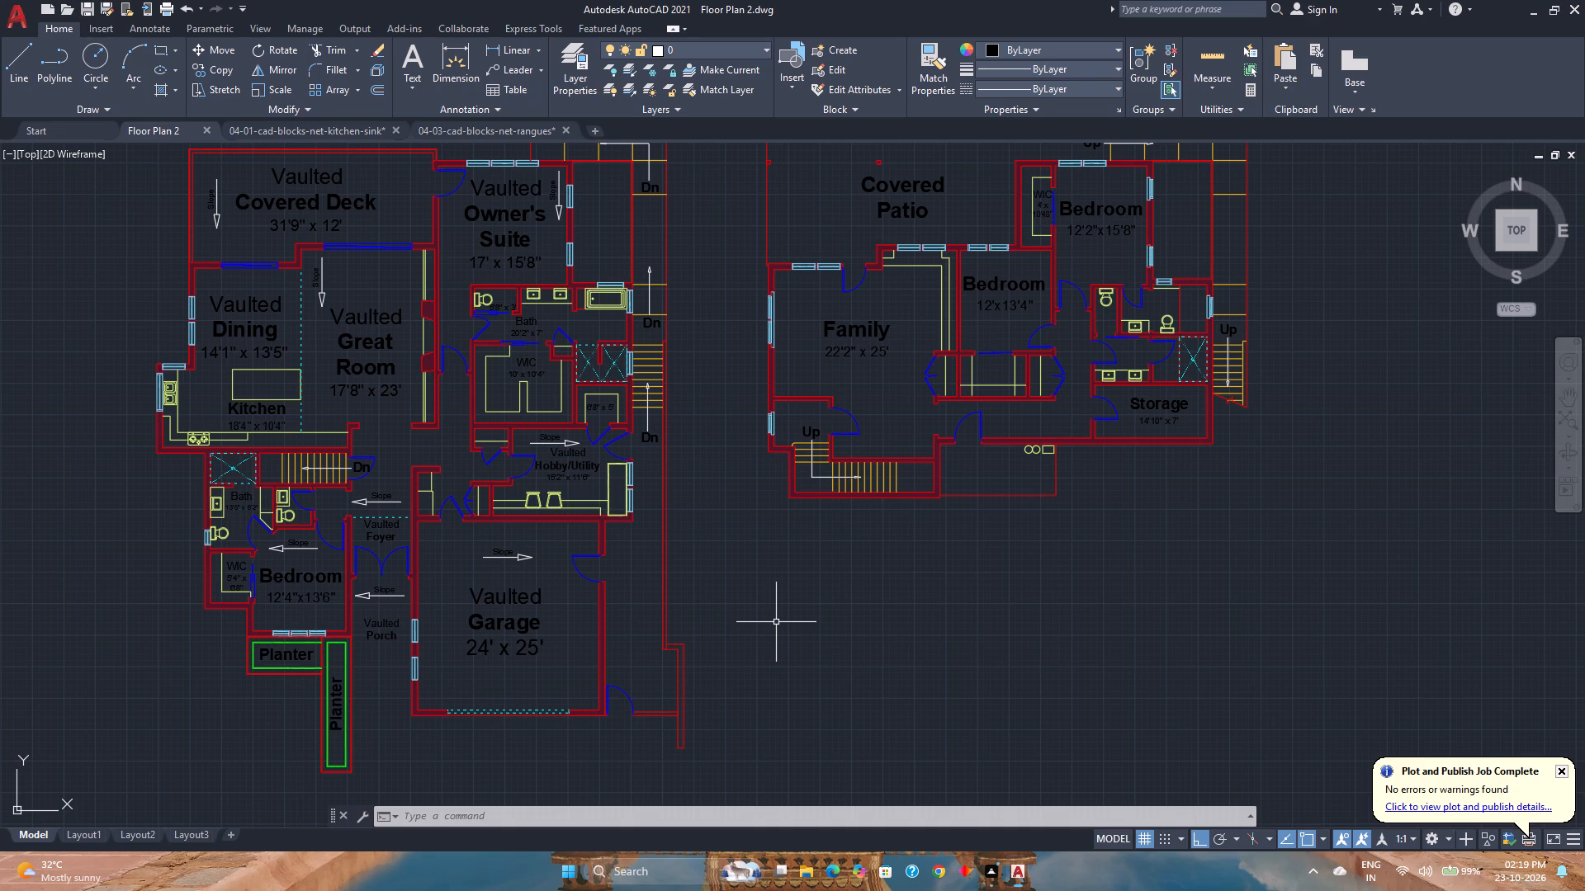
Copy the bathtub from the Owner's Suite bath into the bathroom above Storage in the Family-level plan, near its exterior window.
{"action": "middle_click_drag", "start_coordinate": [822, 619], "coordinate": [787, 652]}
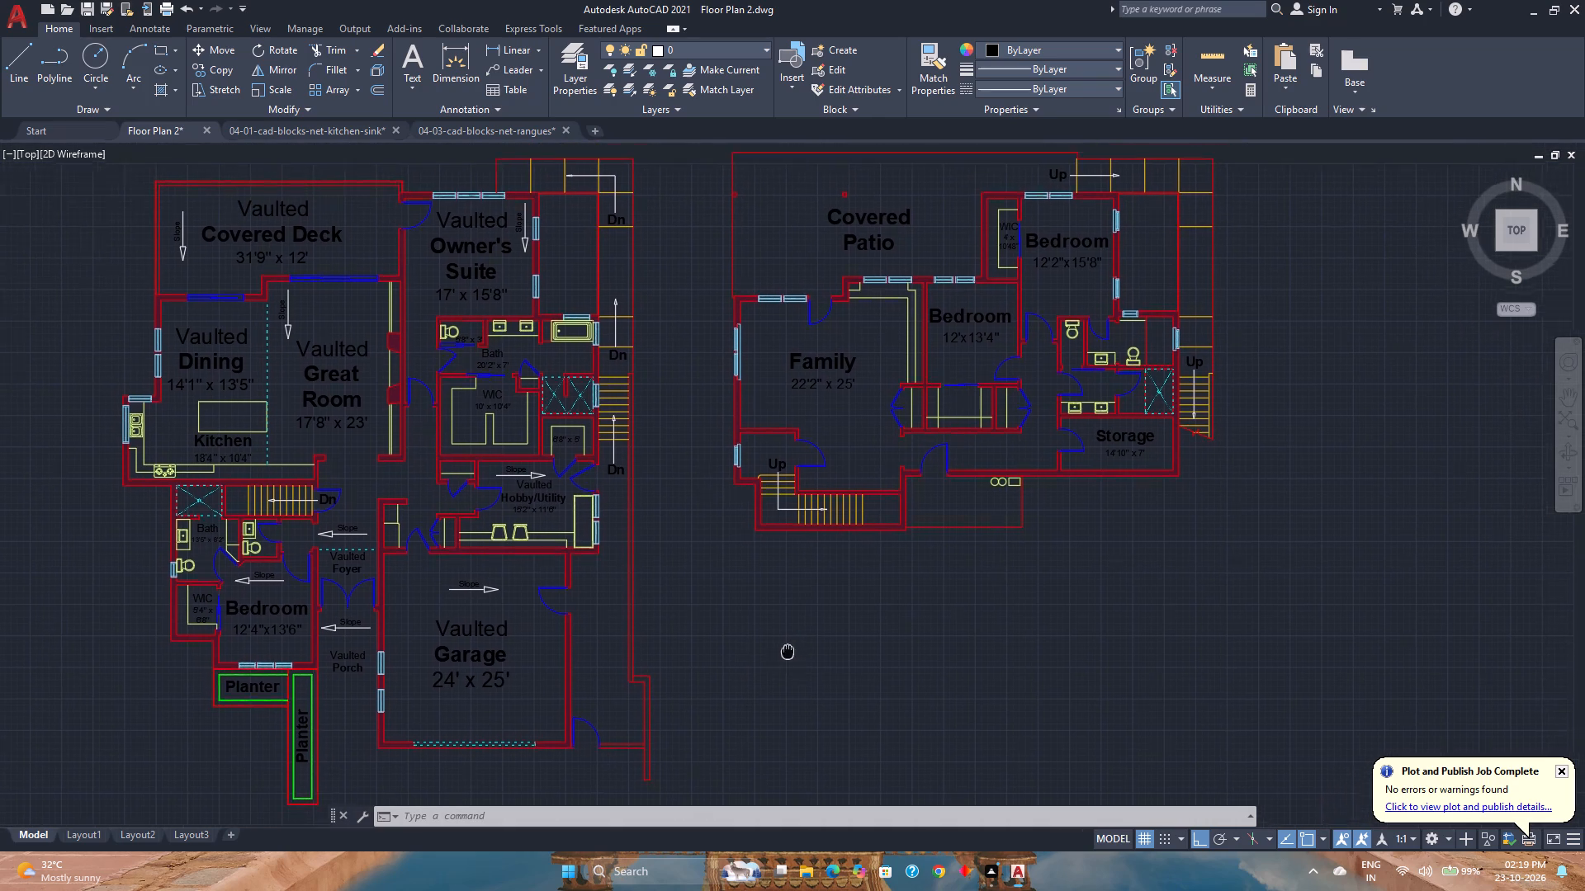
{"action": "middle_click_drag", "start_coordinate": [787, 652], "coordinate": [783, 654]}
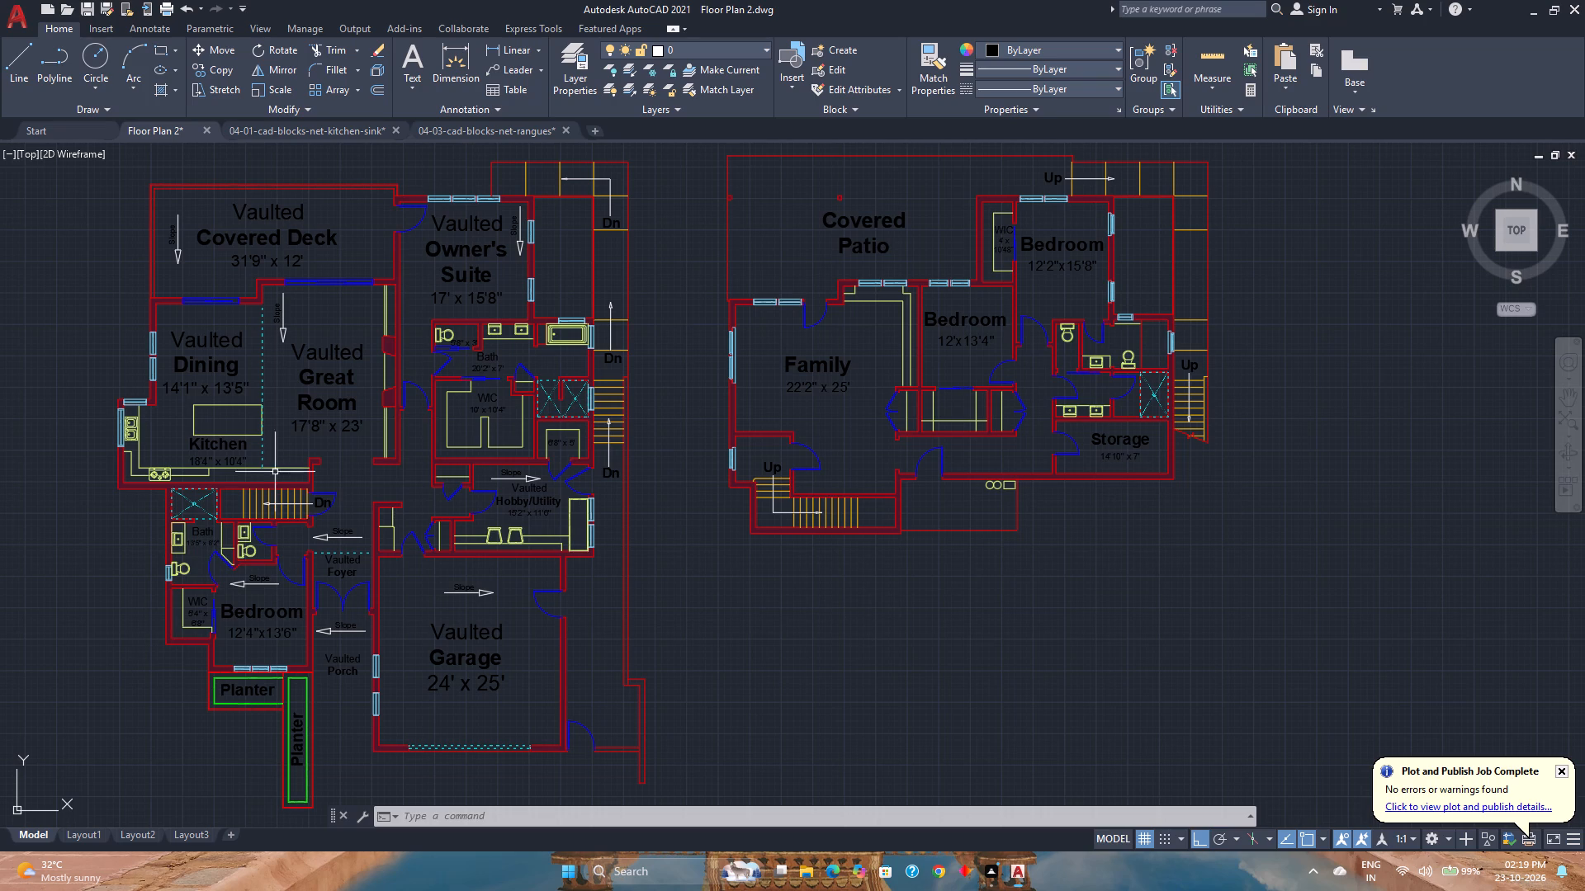
{"action": "scroll", "coordinate": [546, 334], "scroll_direction": "up", "scroll_amount": 1}
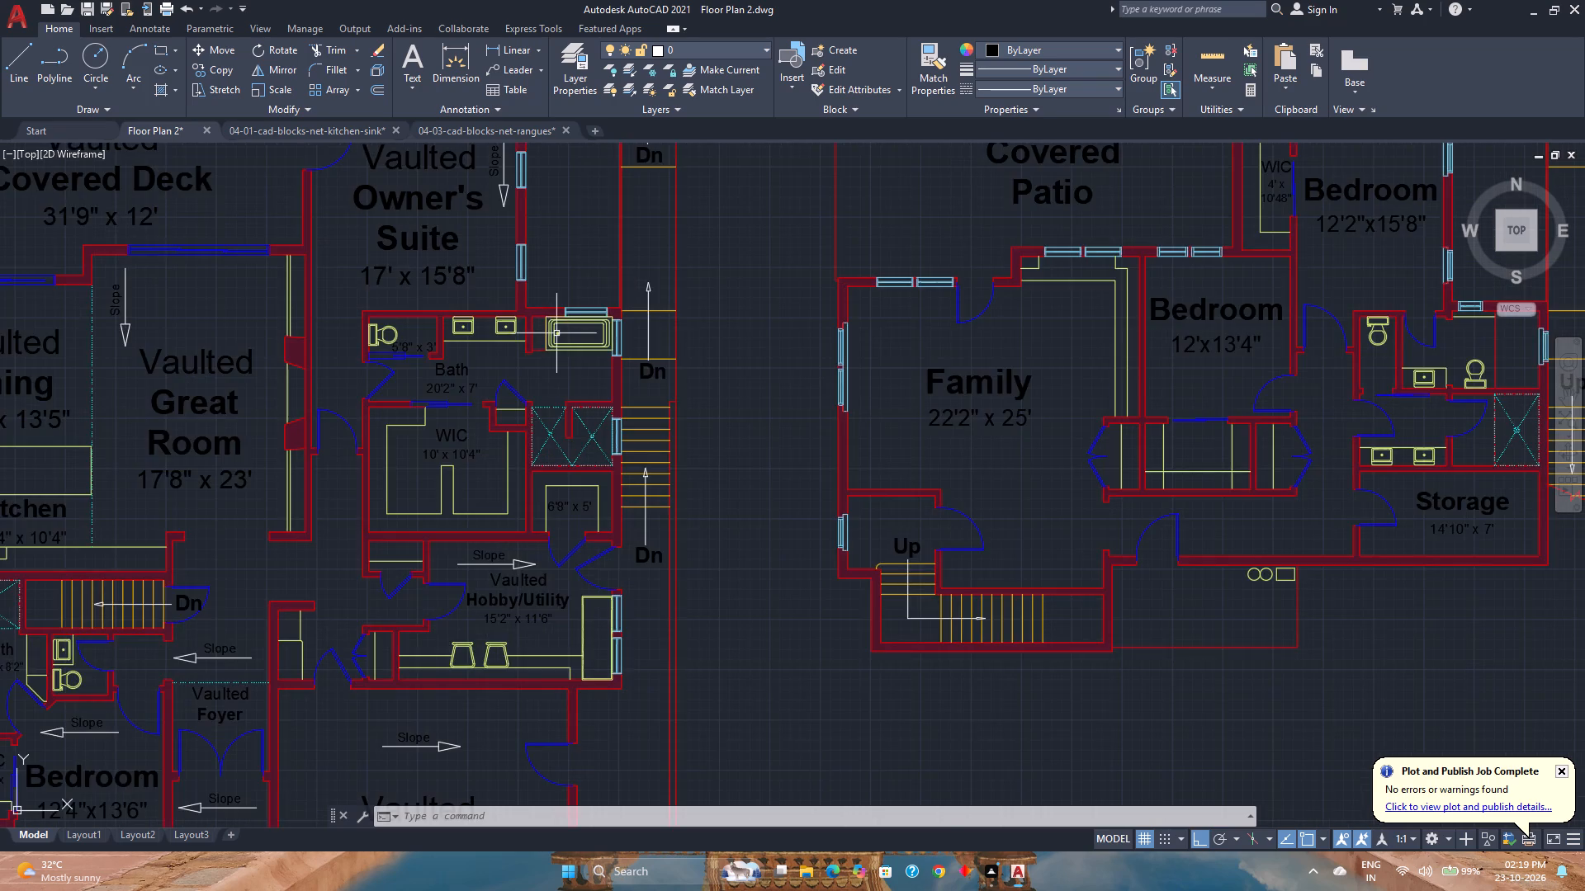
{"action": "scroll", "coordinate": [556, 333], "scroll_direction": "up", "scroll_amount": 3}
{"action": "left_click", "coordinate": [568, 334]}
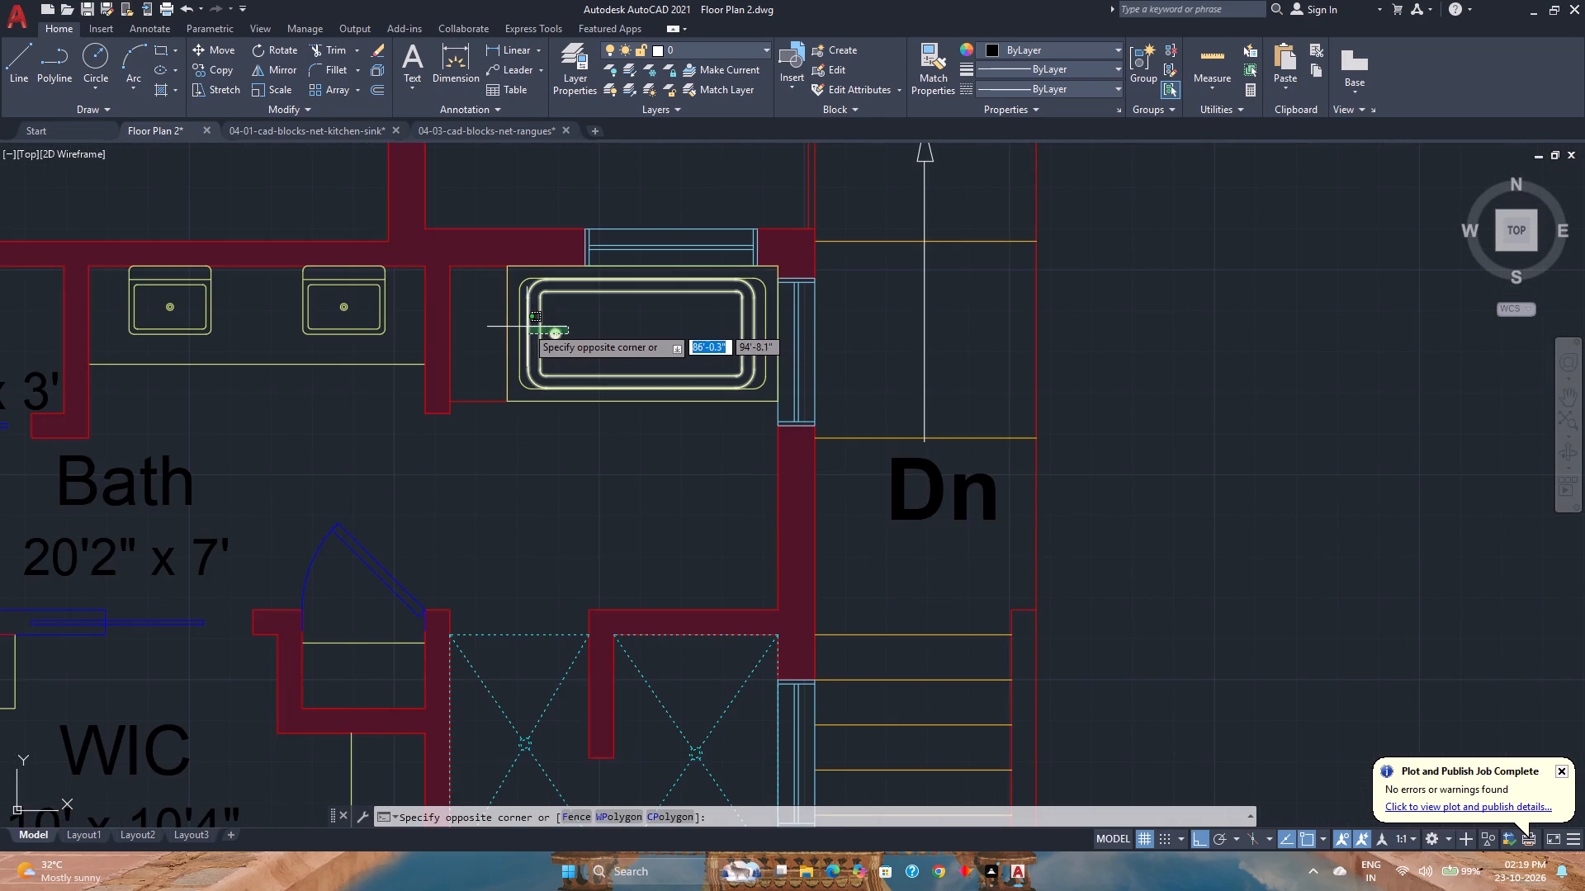
{"action": "left_click", "coordinate": [526, 326]}
{"action": "left_click", "coordinate": [221, 74]}
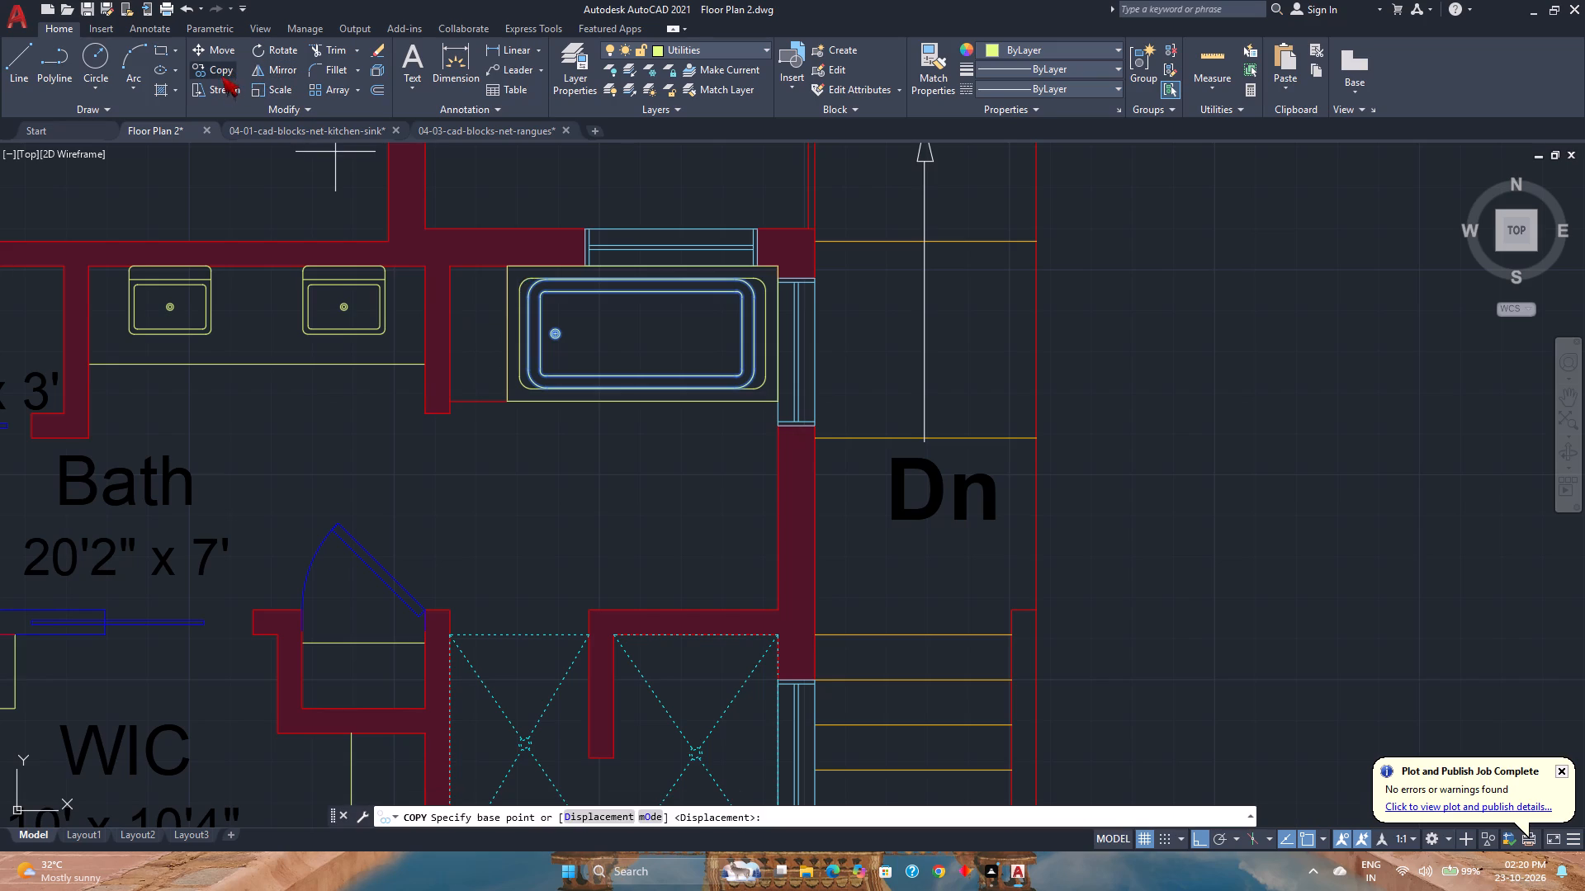
{"action": "left_click", "coordinate": [530, 334]}
{"action": "scroll", "coordinate": [531, 334], "scroll_direction": "down", "scroll_amount": 5}
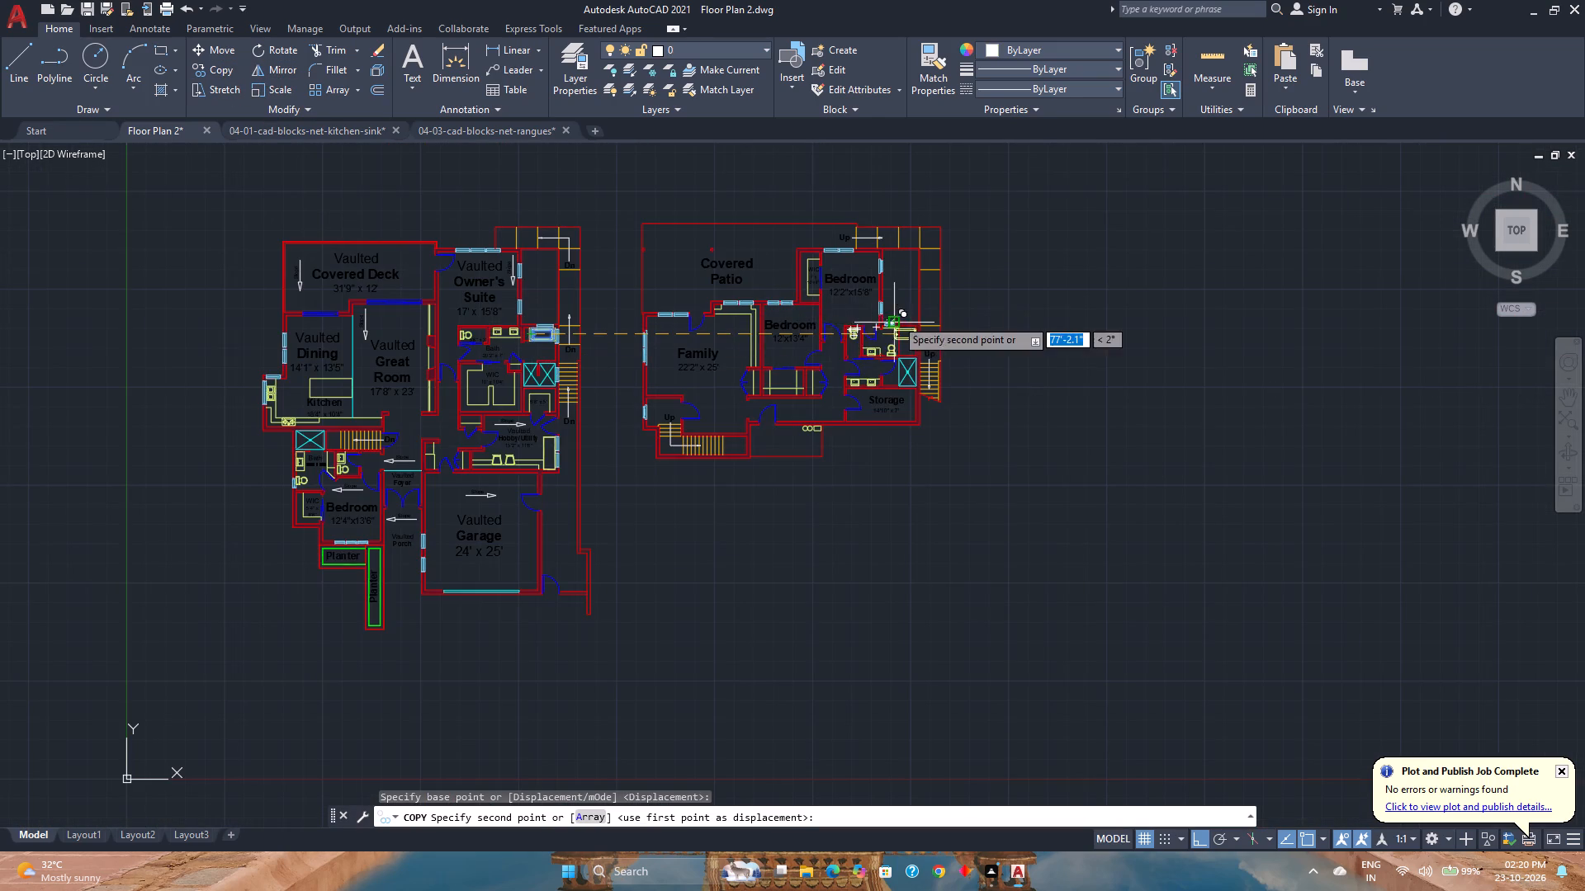
{"action": "scroll", "coordinate": [896, 318], "scroll_direction": "up", "scroll_amount": 5}
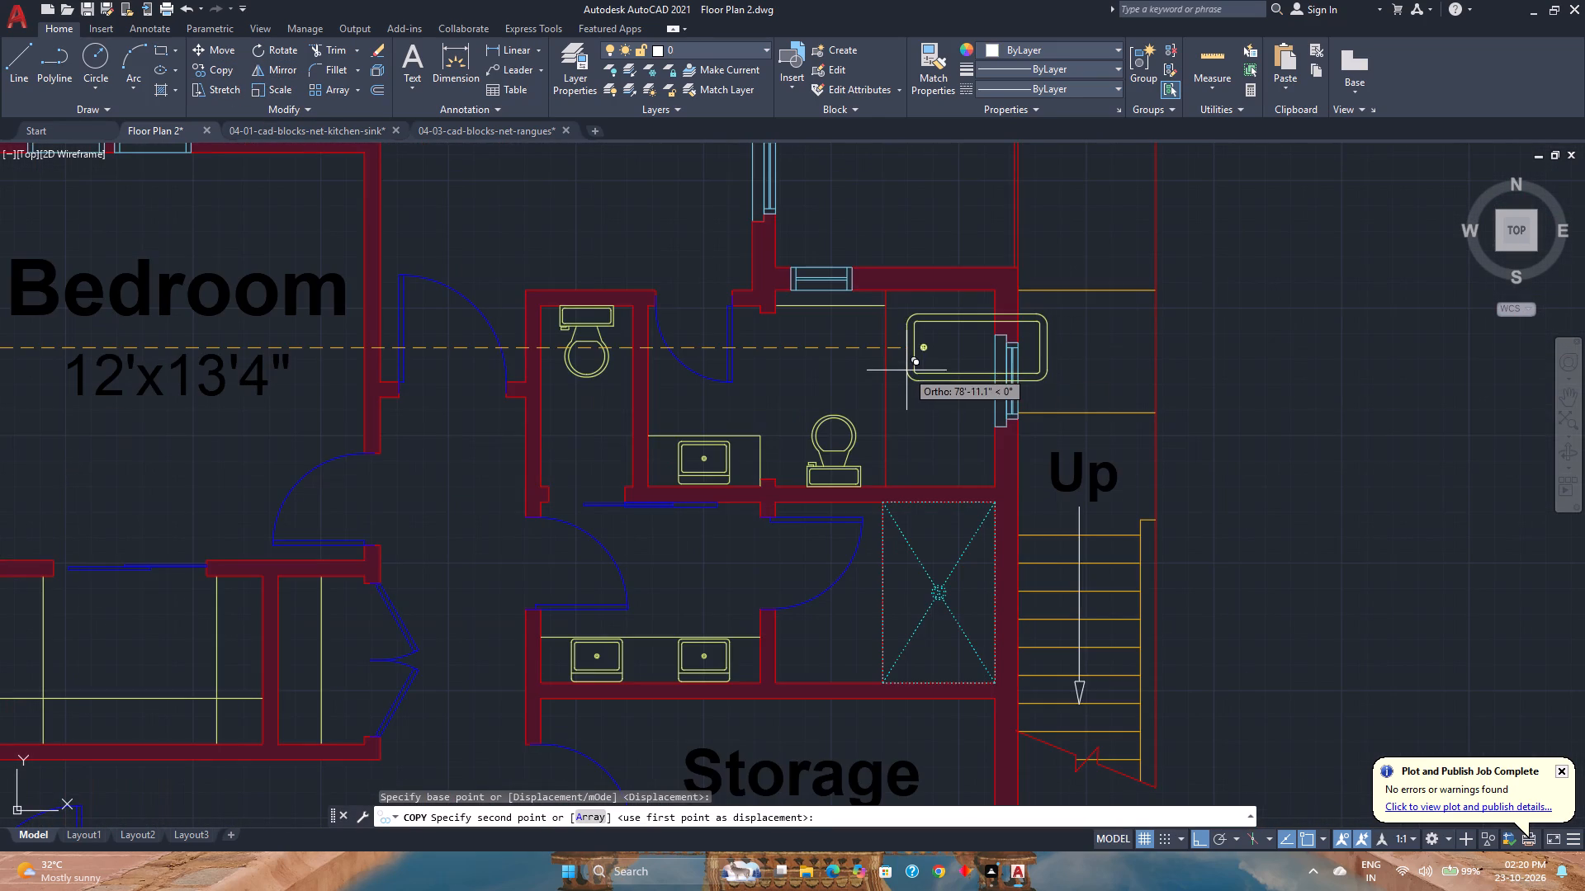
{"action": "left_click", "coordinate": [906, 370]}
{"action": "key", "text": "Escape"}
Rotate the copied bathtub to 270° about the midpoint of its drain-end edge.
{"action": "left_click", "coordinate": [977, 372]}
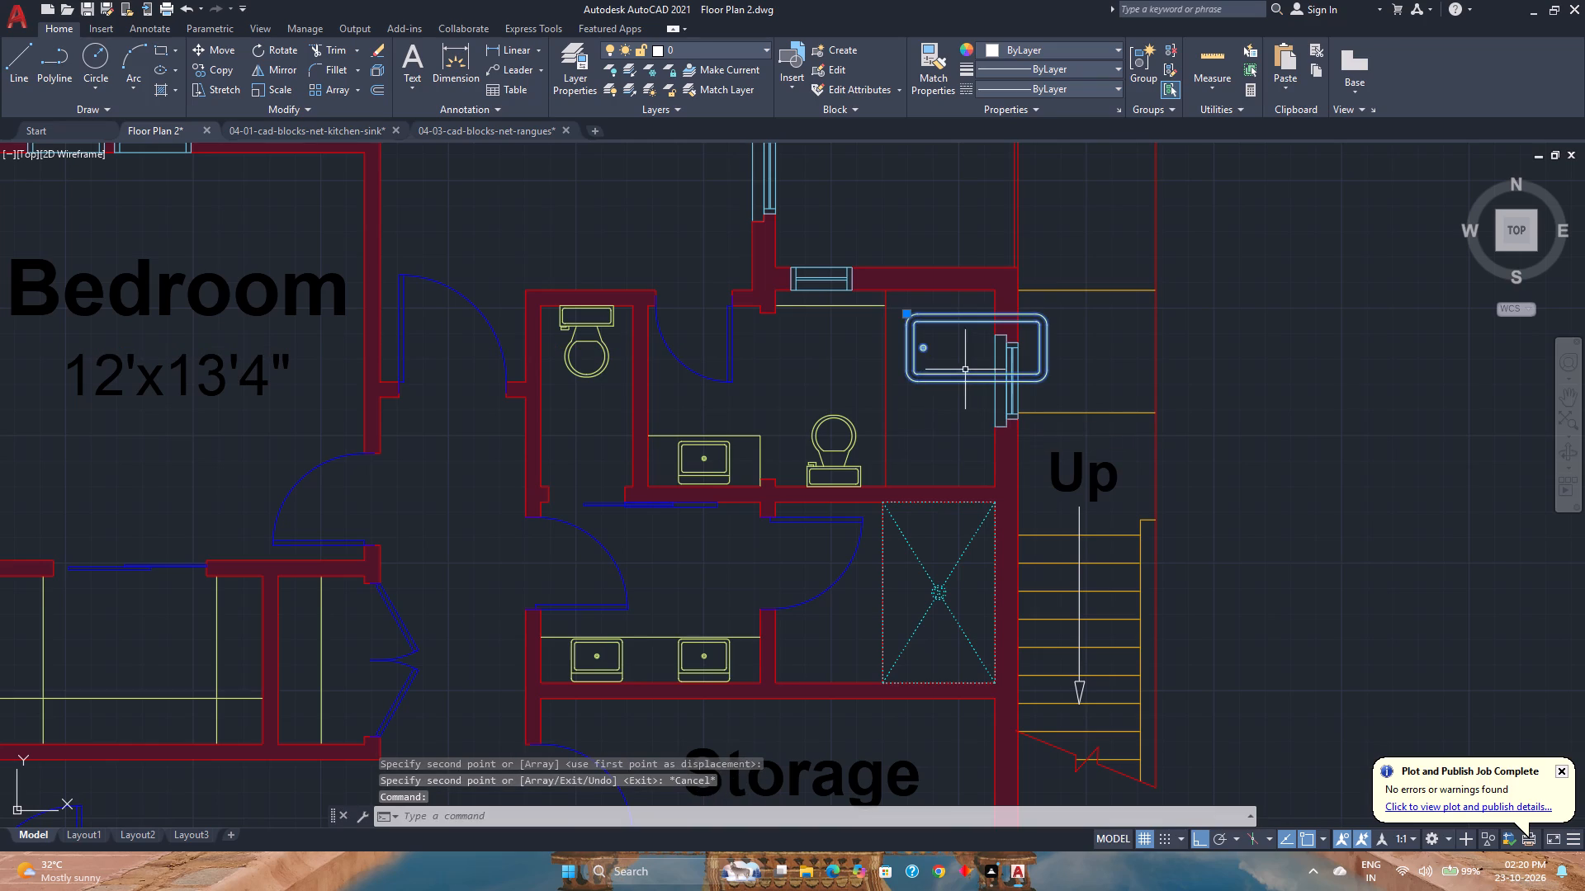
{"action": "left_click", "coordinate": [248, 50]}
{"action": "left_click", "coordinate": [262, 45]}
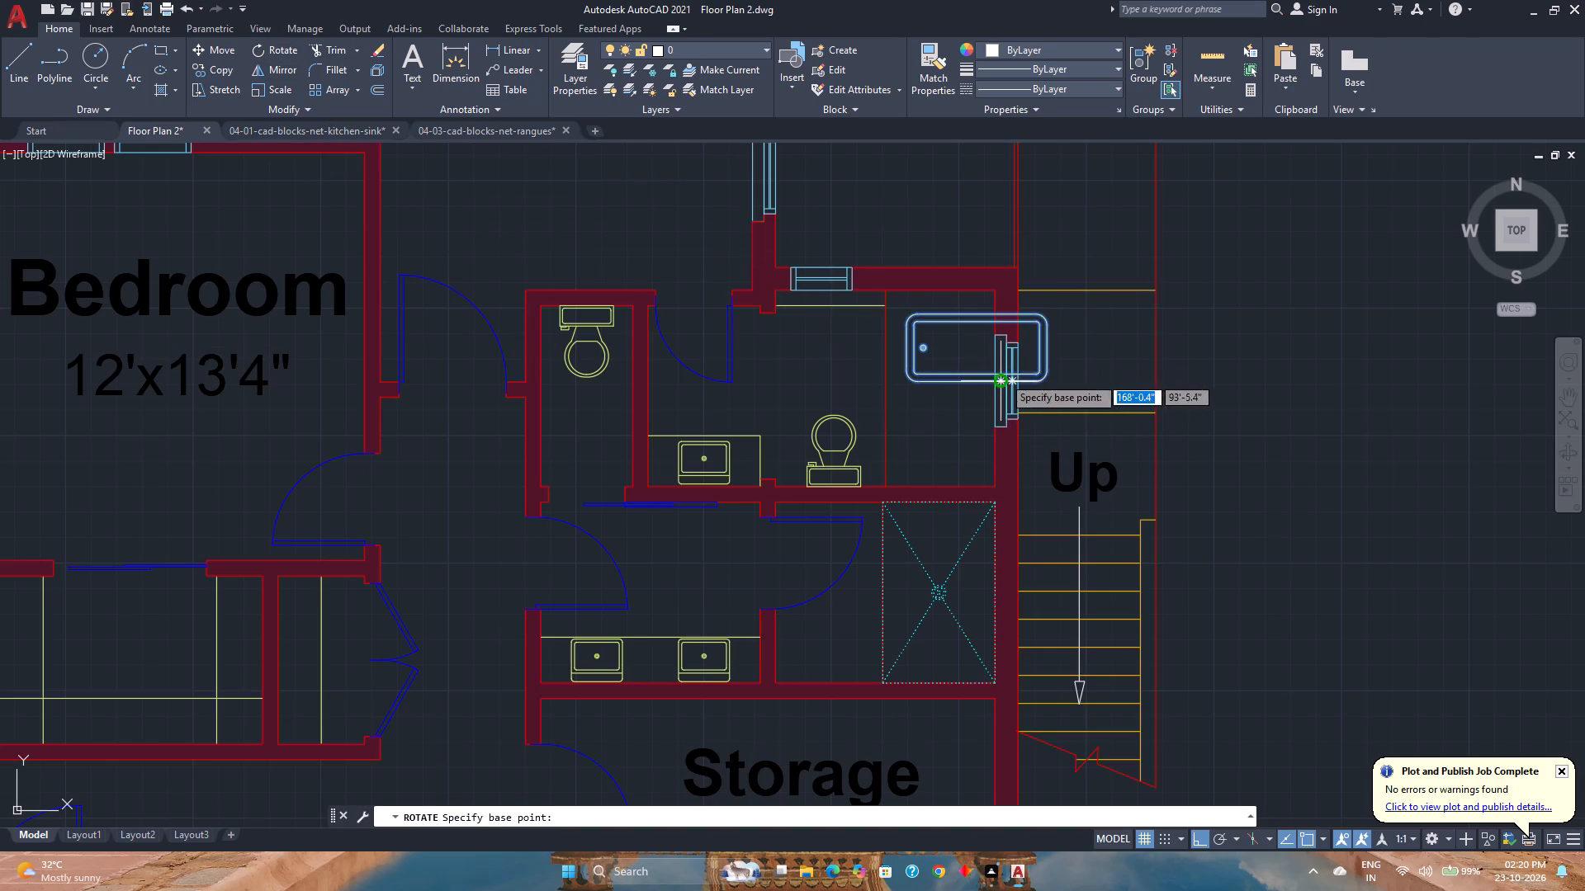
{"action": "left_click", "coordinate": [908, 348]}
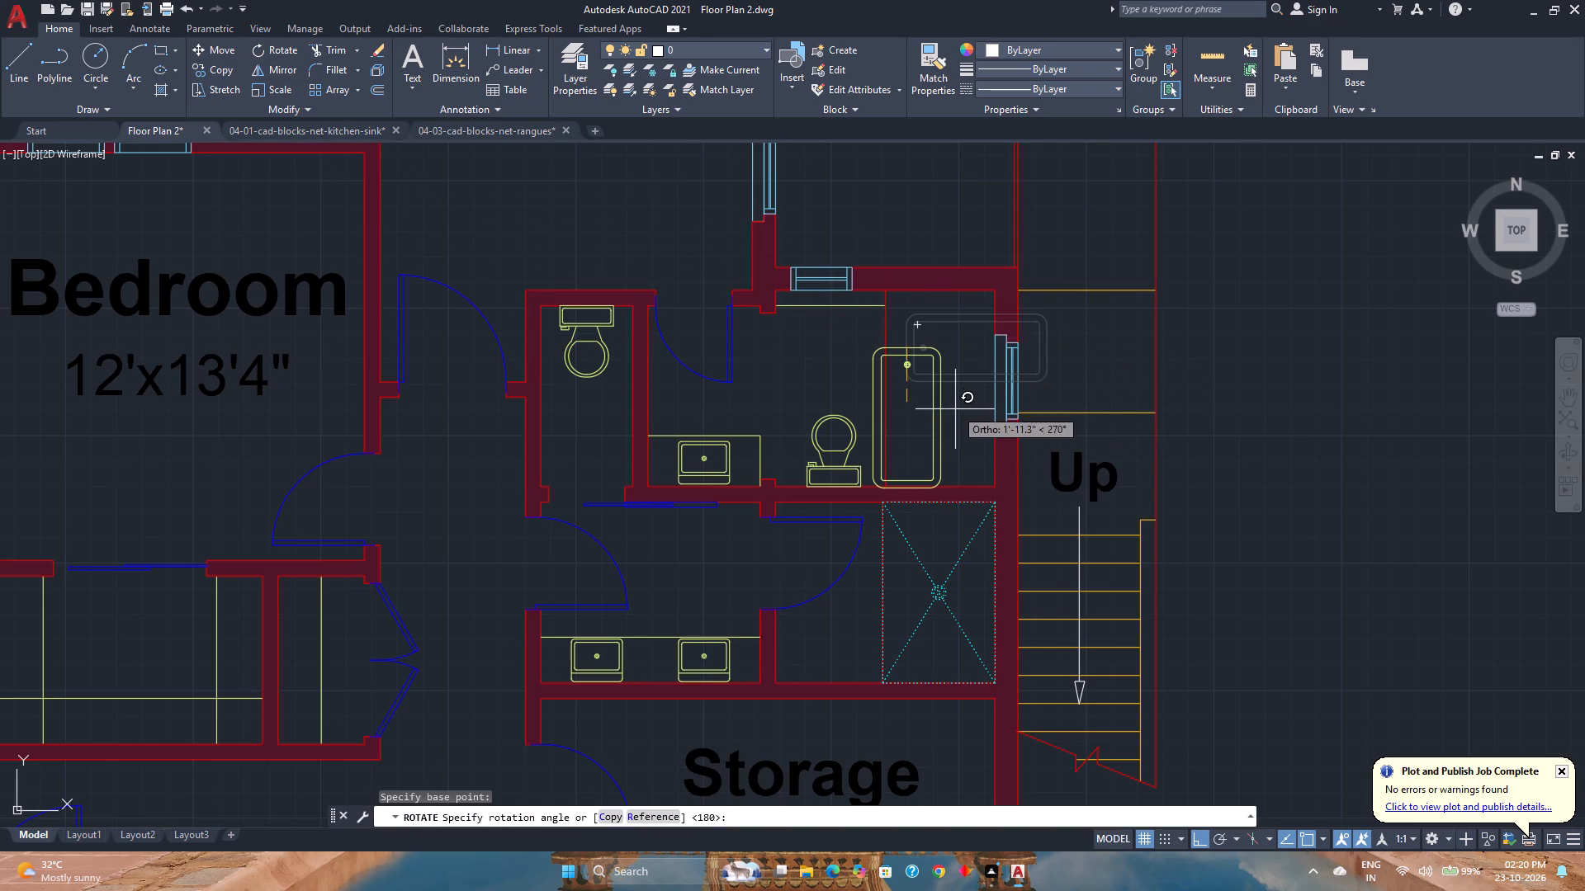
{"action": "left_click", "coordinate": [949, 423]}
Move the rotated bathtub by its corner grip into the bathroom's upper exterior corner.
{"action": "left_click", "coordinate": [924, 369]}
{"action": "left_click", "coordinate": [914, 347]}
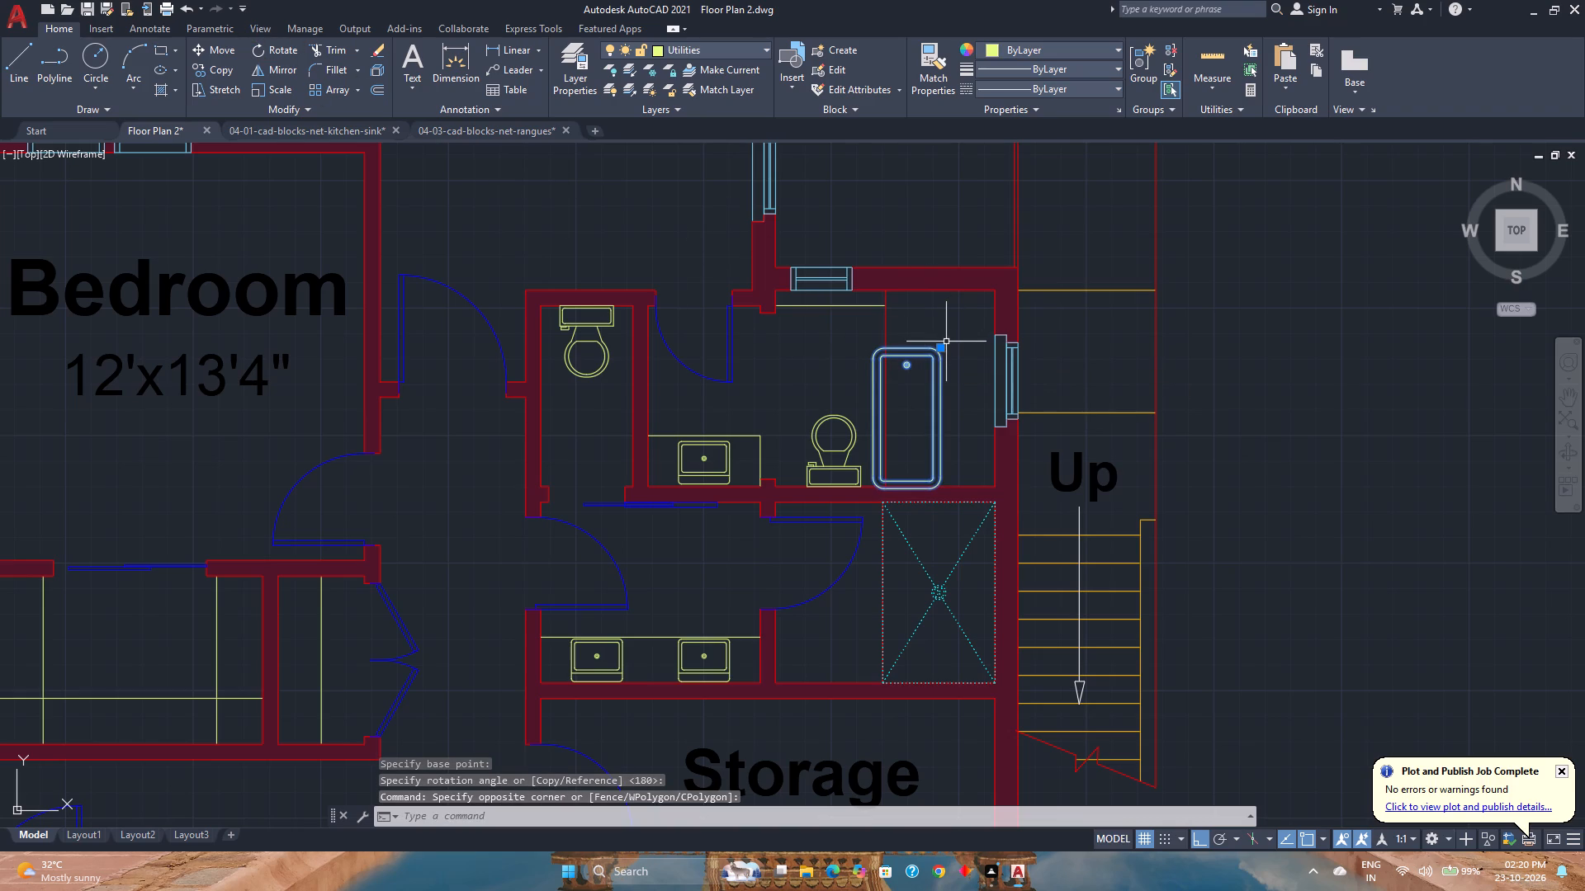
{"action": "left_click", "coordinate": [944, 346]}
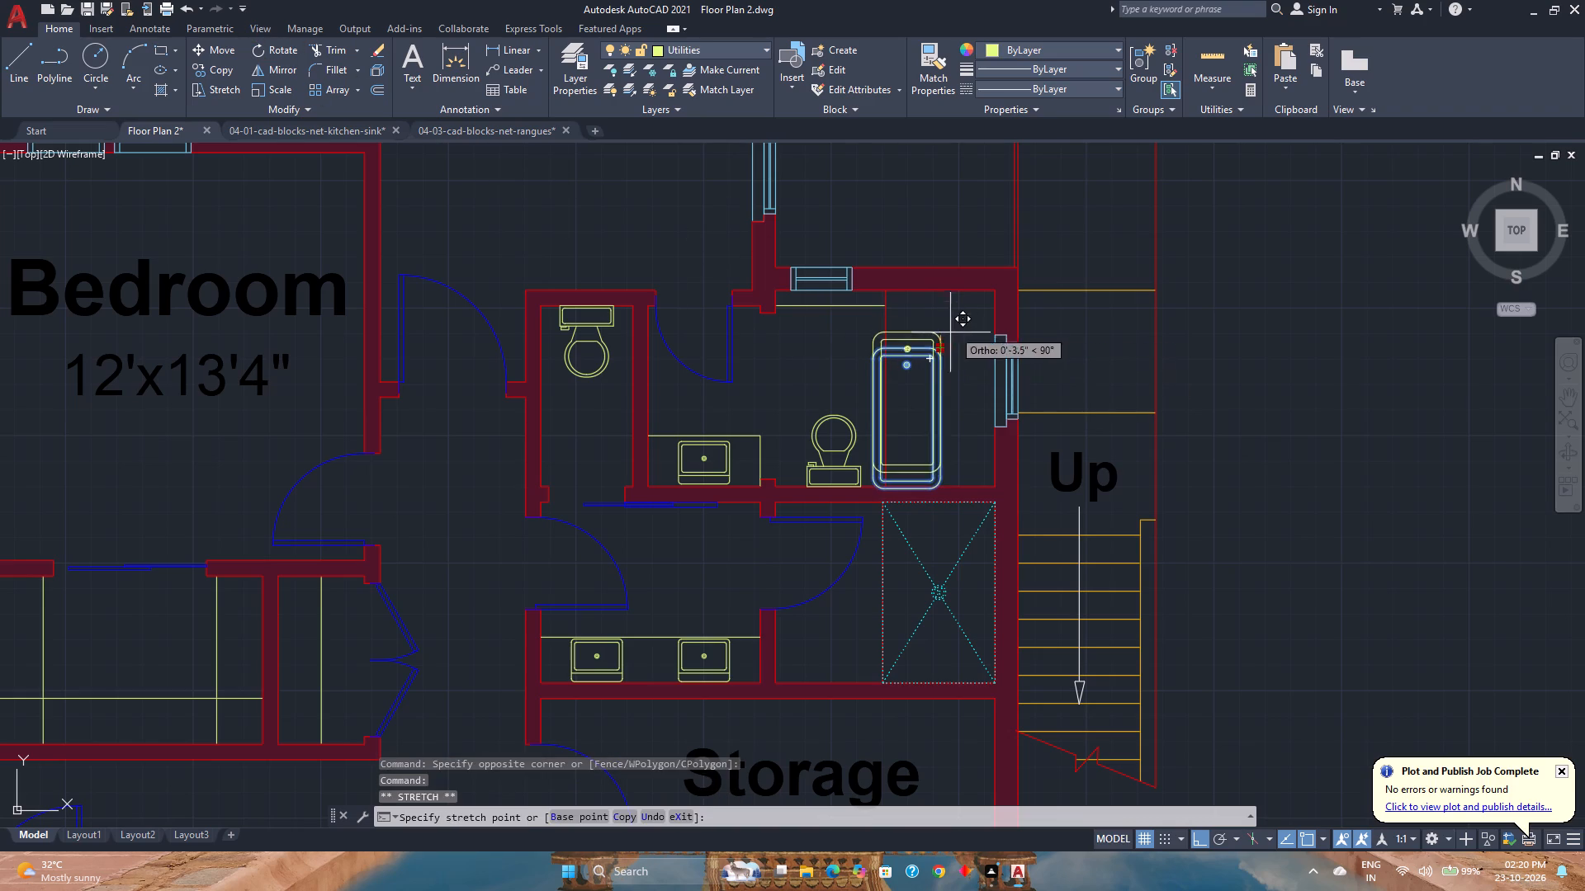
{"action": "left_click", "coordinate": [990, 294]}
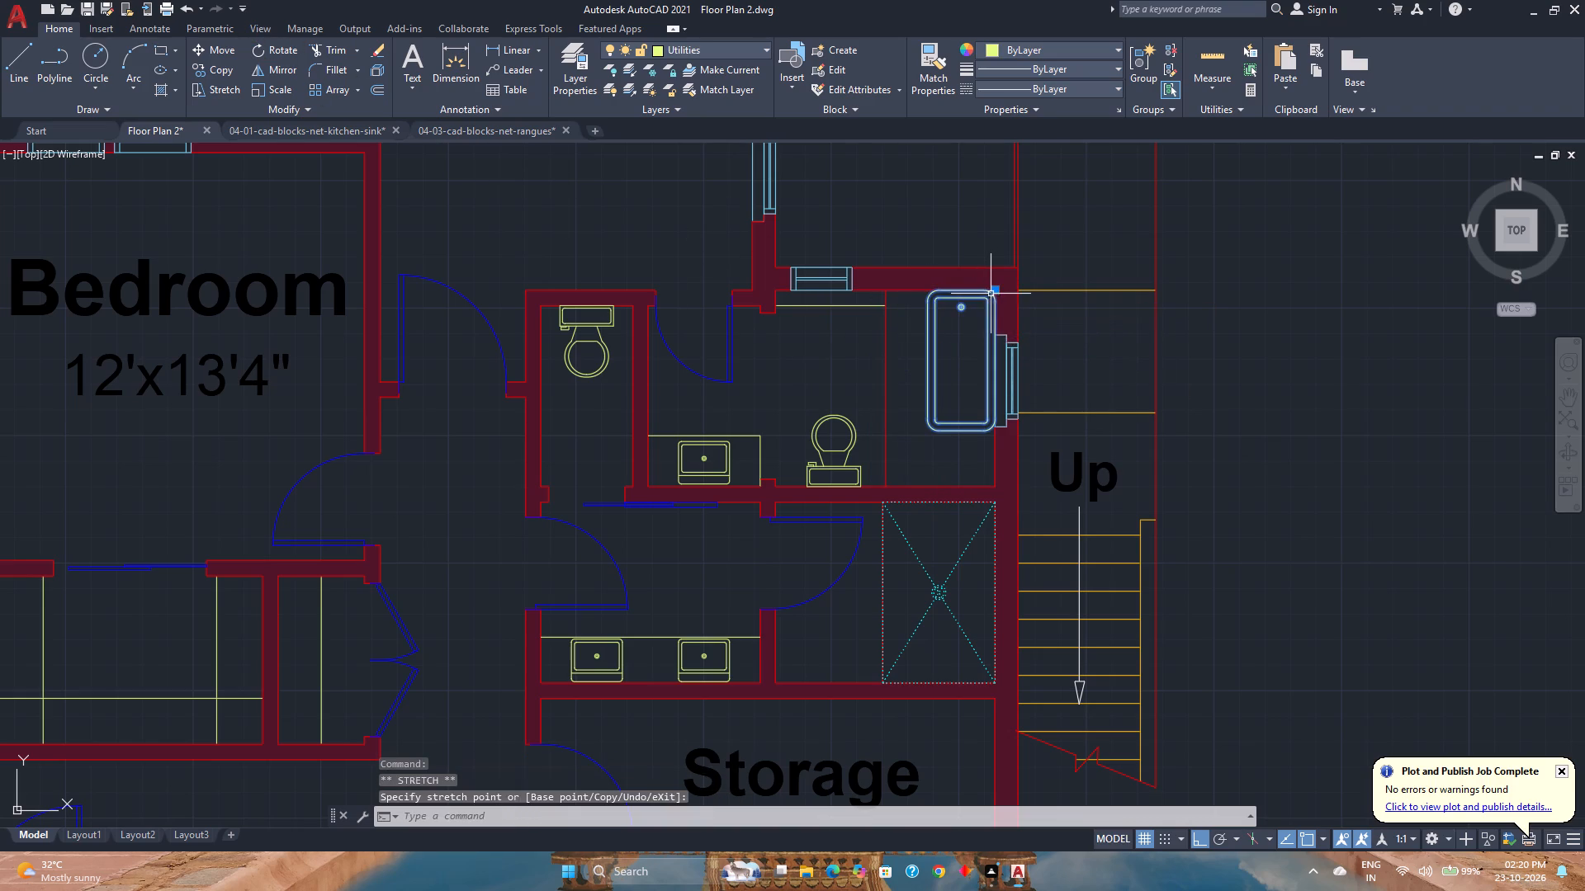
Move the bathtub about 8.8" away from the window wall and about 6" down from the upper wall.
{"action": "scroll", "coordinate": [954, 334], "scroll_direction": "up", "scroll_amount": 1}
{"action": "middle_click_drag", "start_coordinate": [954, 334], "coordinate": [911, 426]}
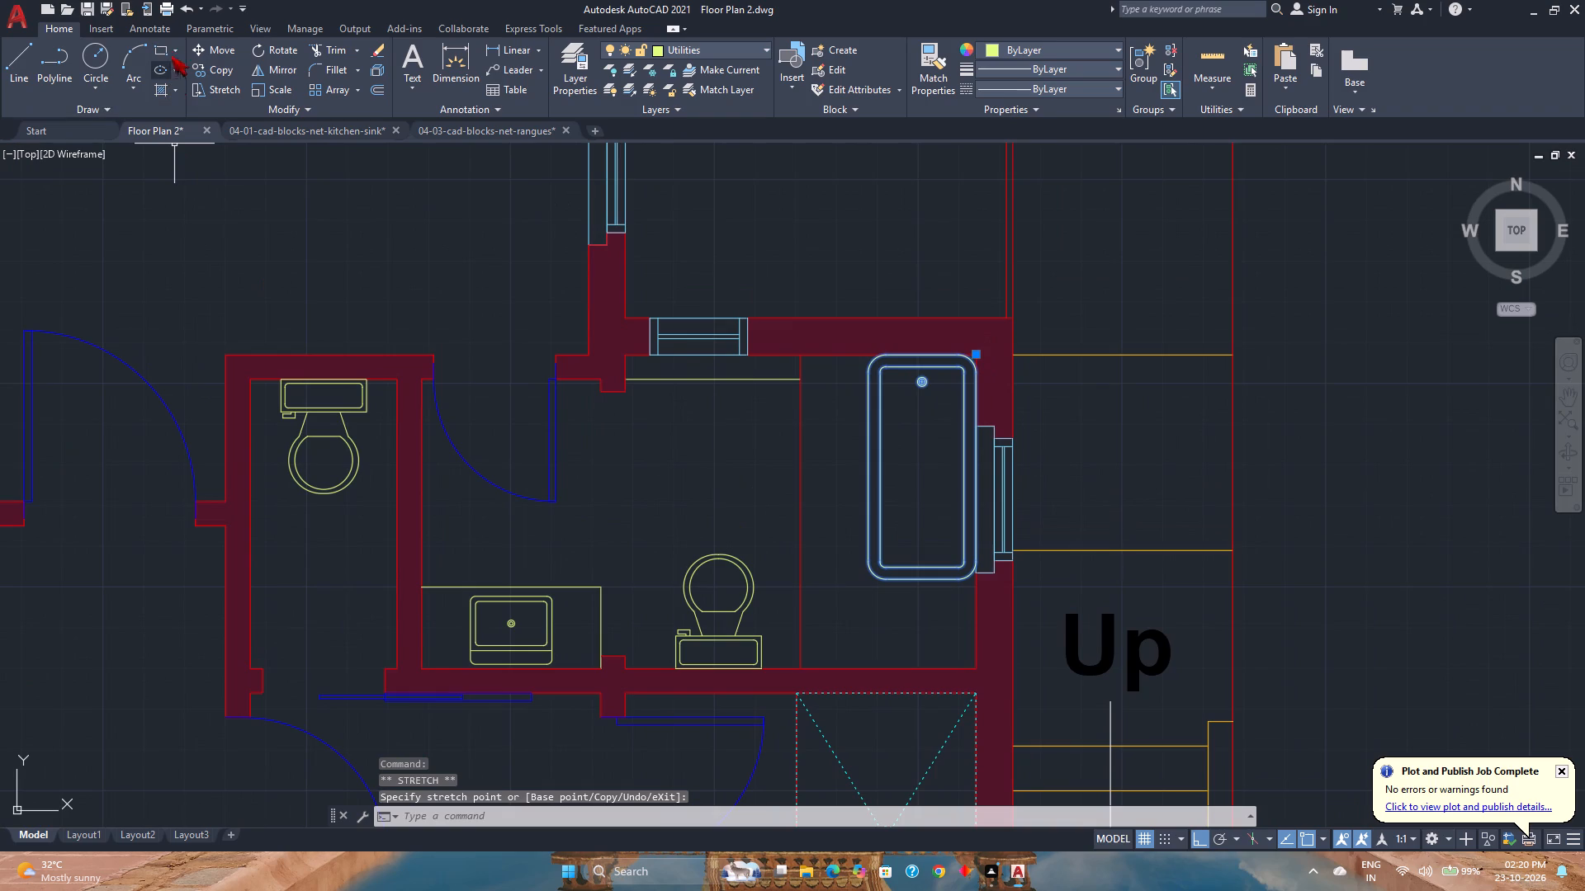
{"action": "left_click", "coordinate": [223, 51]}
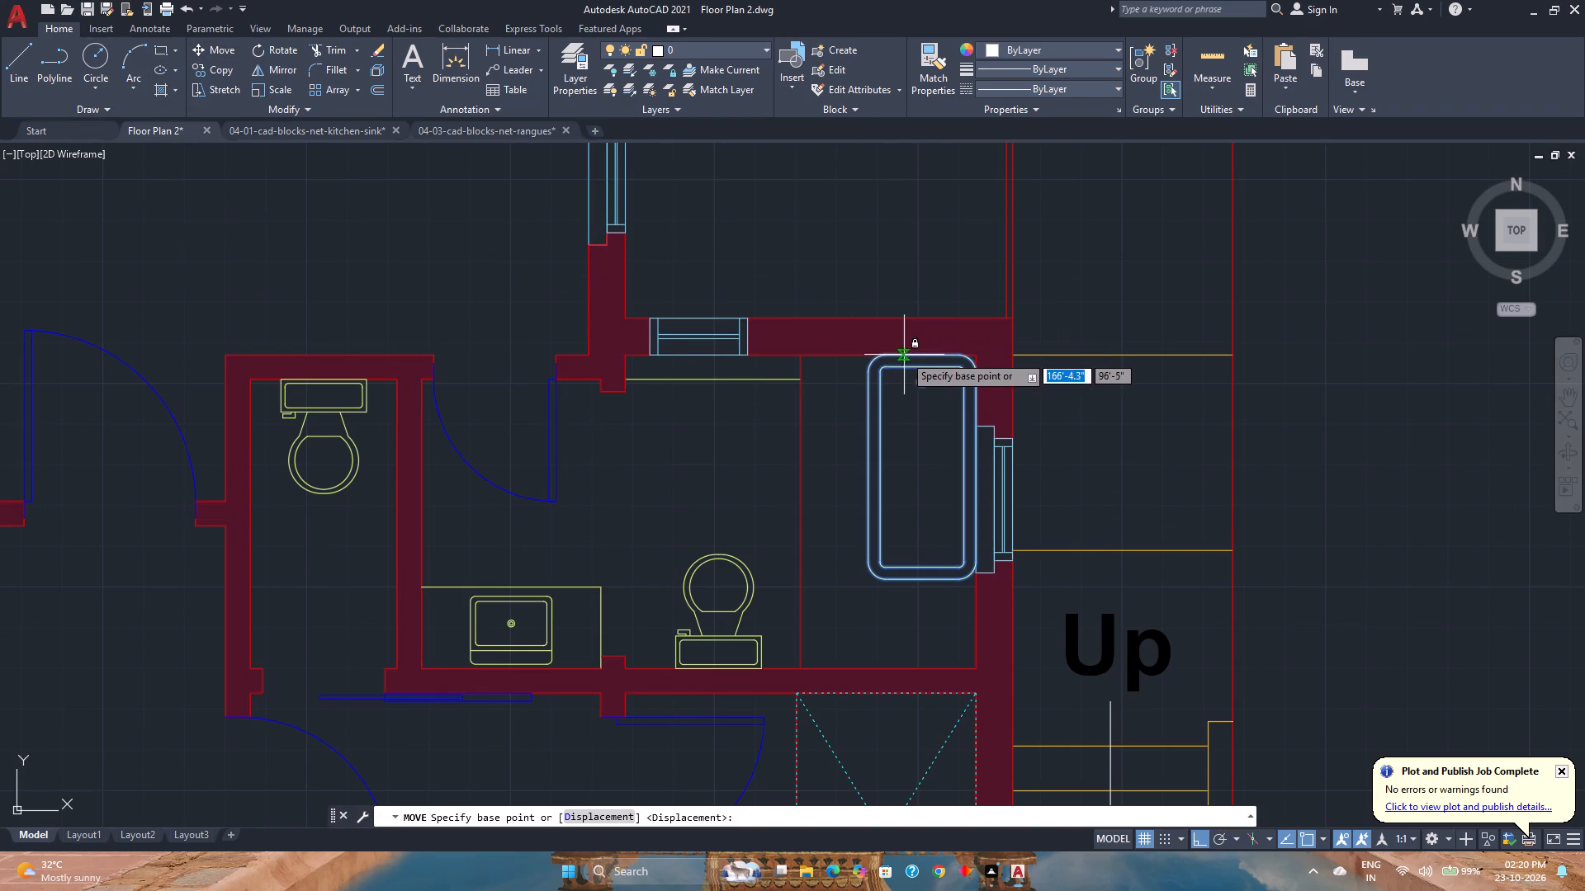
{"action": "left_click", "coordinate": [927, 358]}
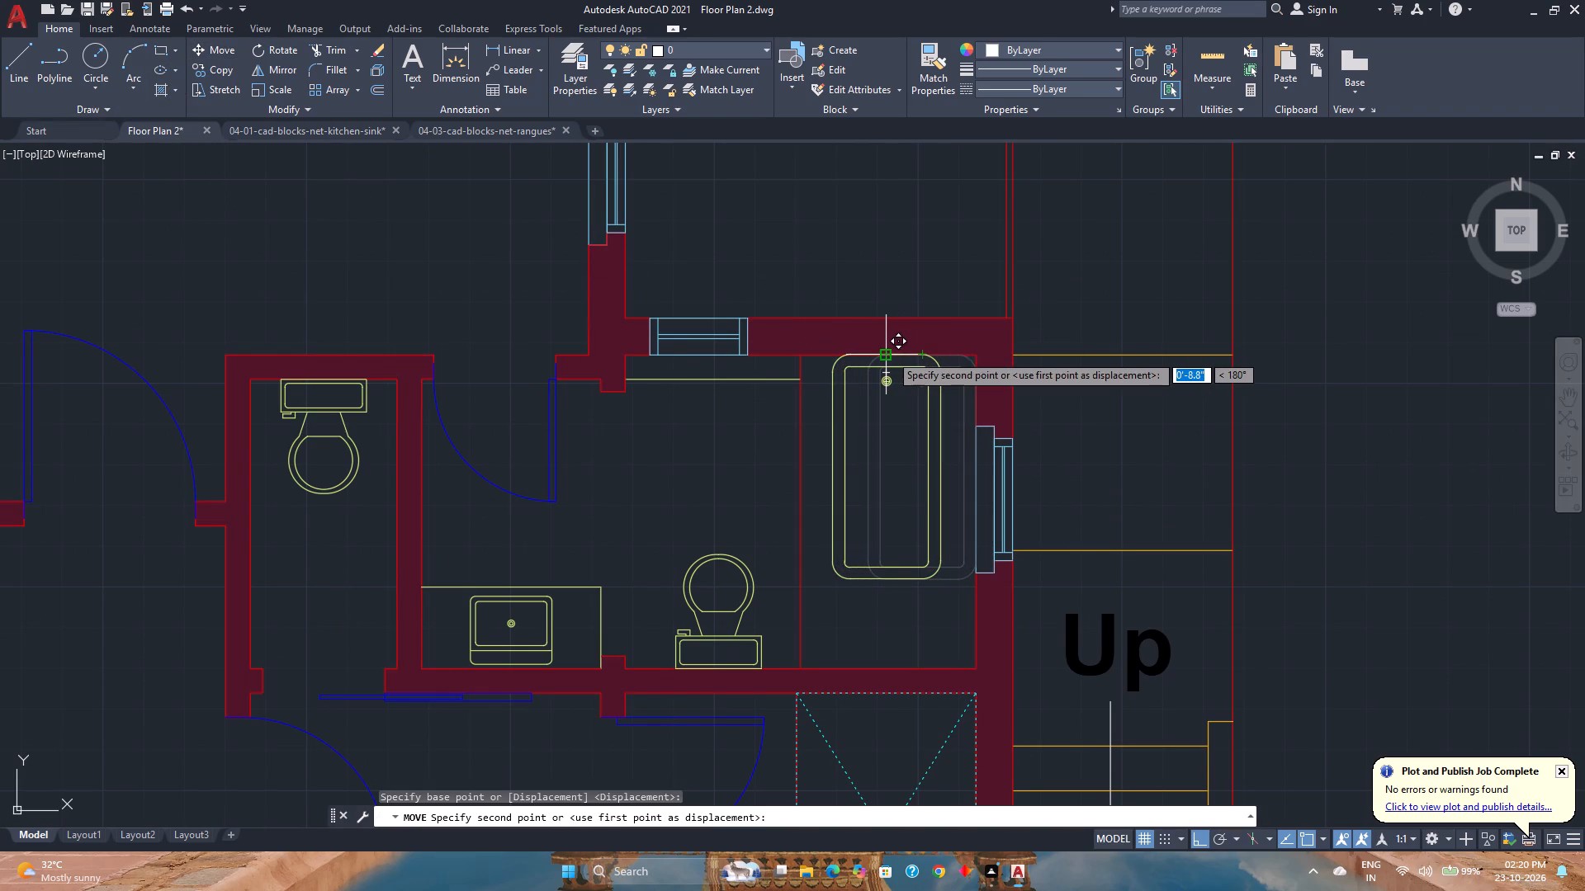
{"action": "left_click", "coordinate": [890, 354]}
{"action": "left_click", "coordinate": [899, 377]}
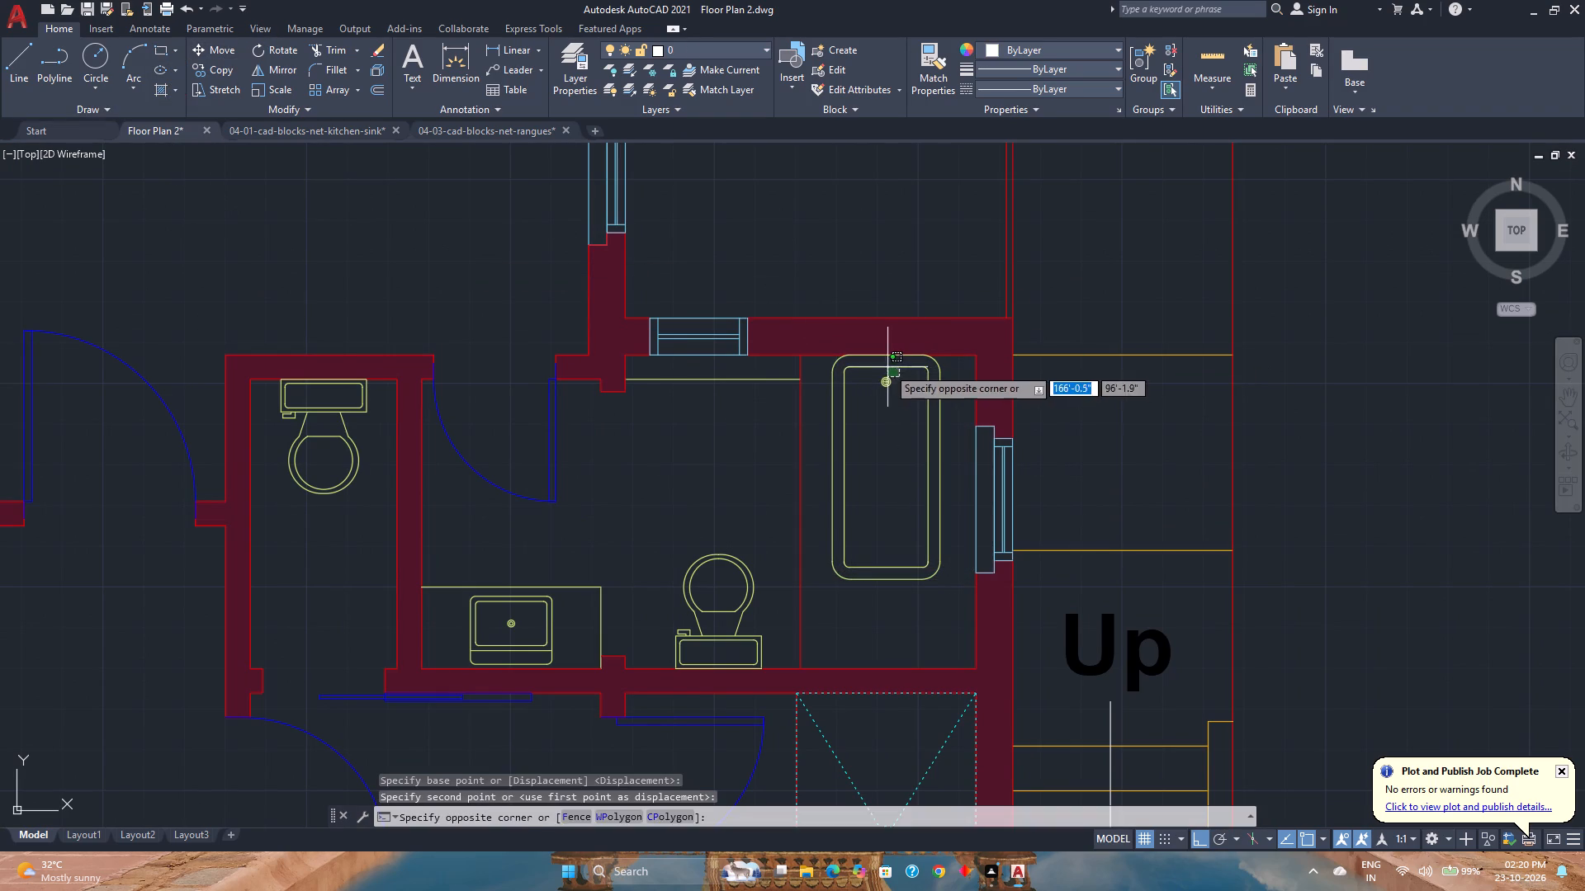
{"action": "left_click", "coordinate": [887, 367]}
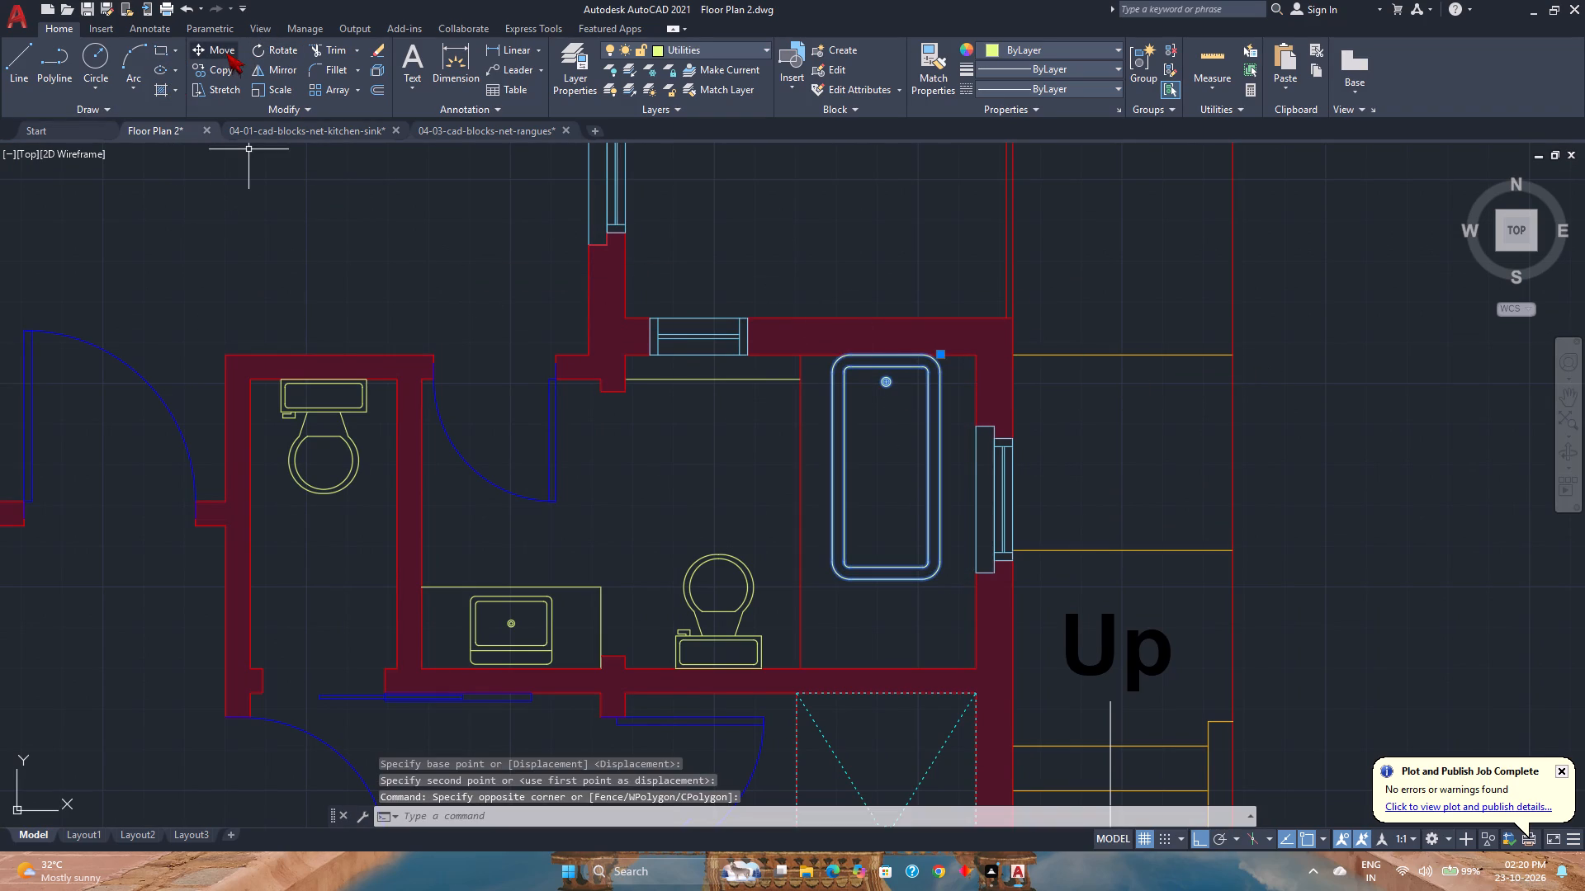
{"action": "left_click", "coordinate": [226, 53]}
{"action": "left_click", "coordinate": [884, 356]}
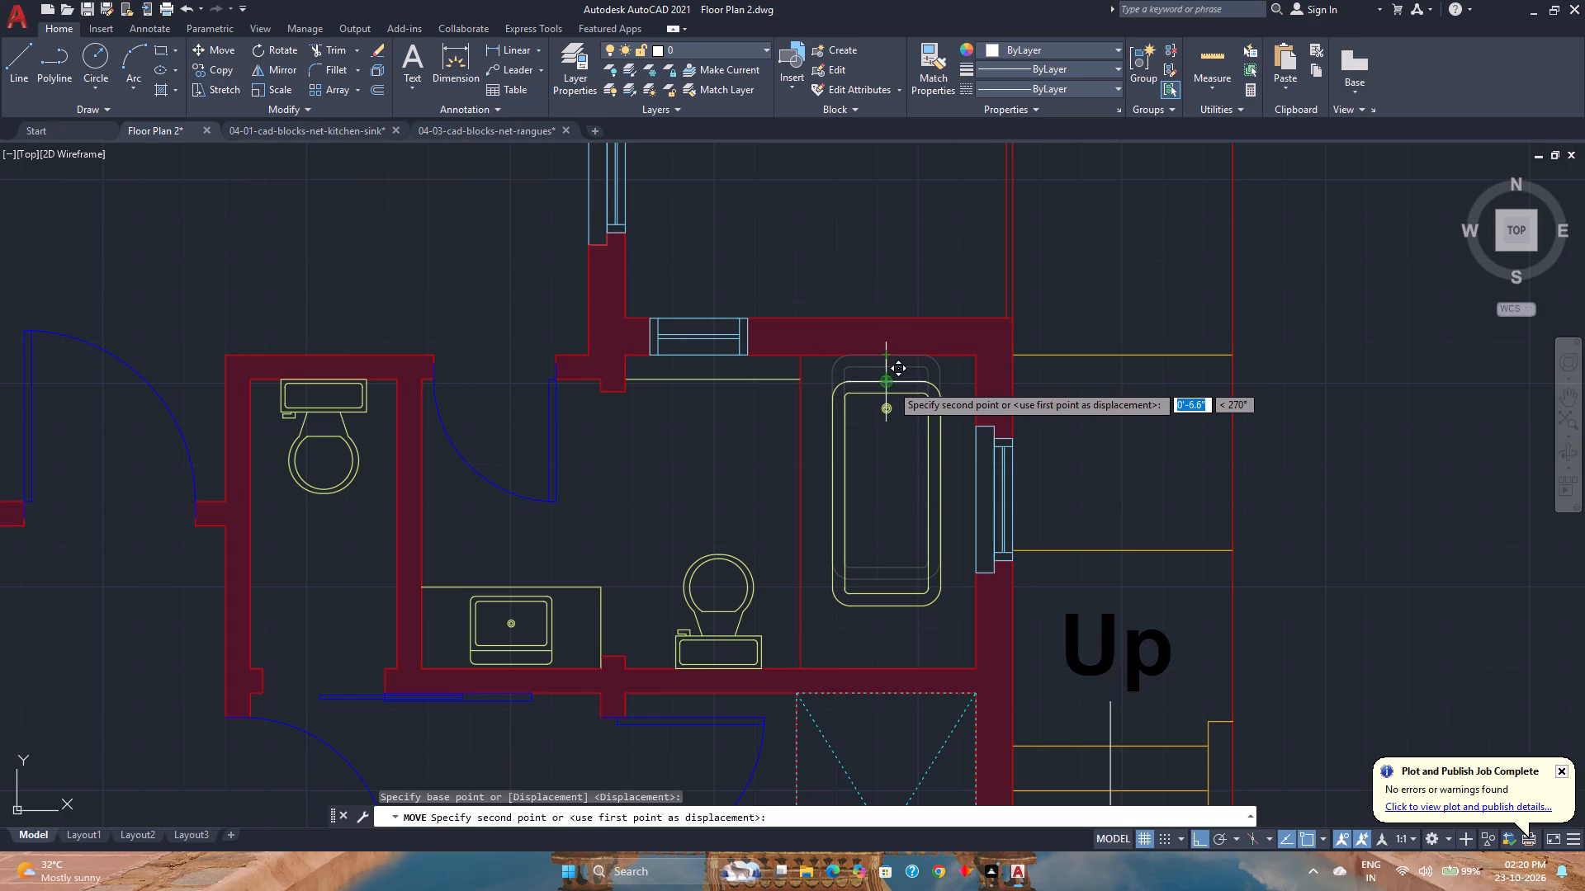
{"action": "left_click", "coordinate": [888, 380]}
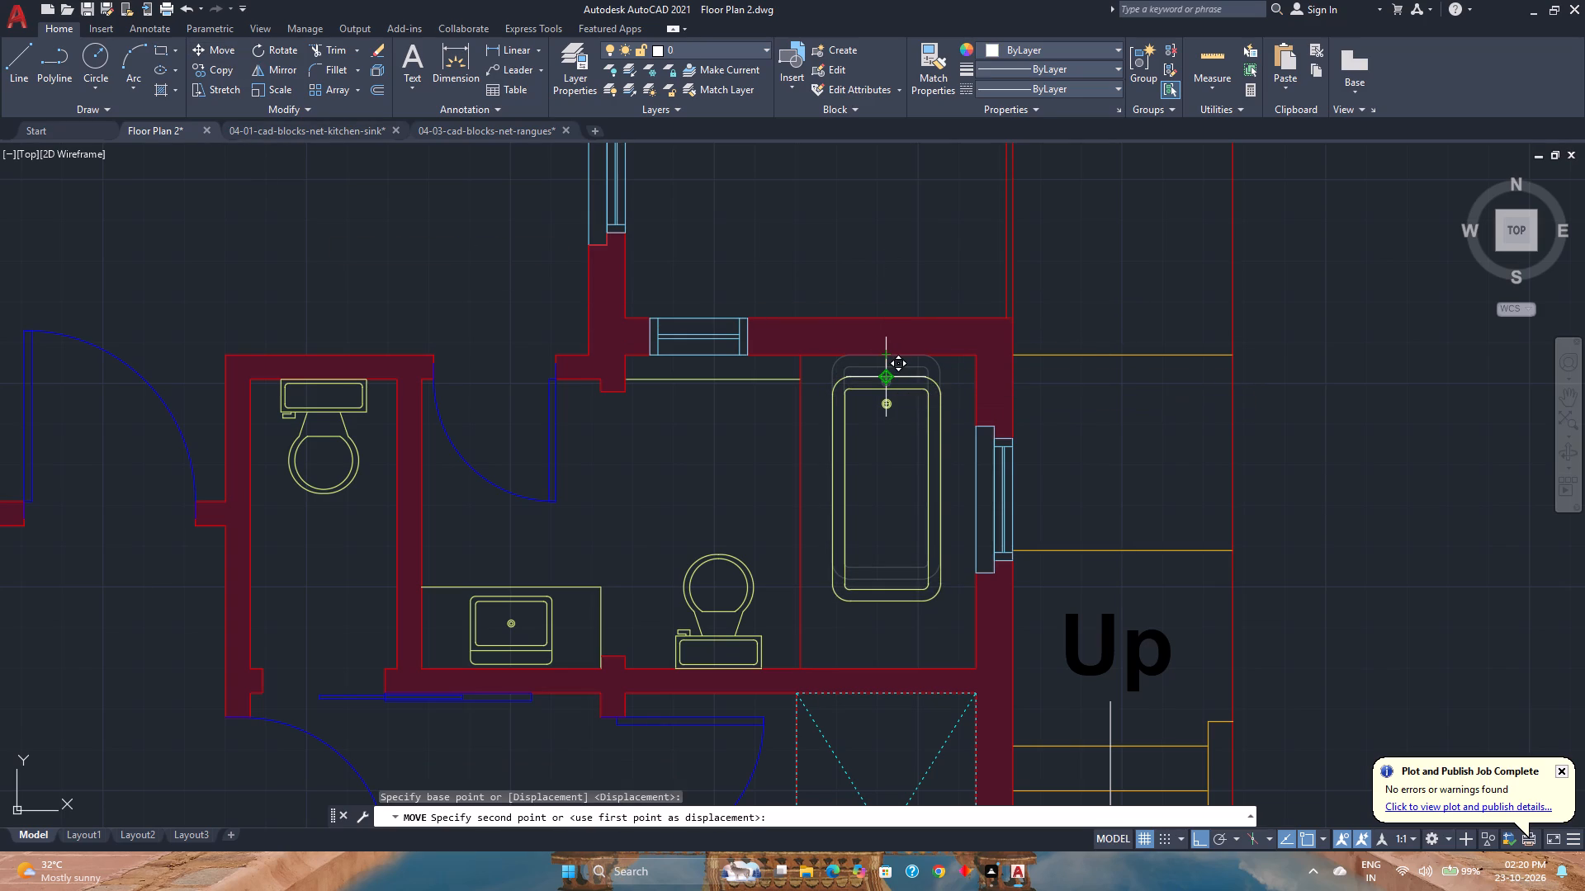
{"action": "scroll", "coordinate": [911, 493], "scroll_direction": "down", "scroll_amount": 2}
{"action": "scroll", "coordinate": [952, 553], "scroll_direction": "up", "scroll_amount": 2}
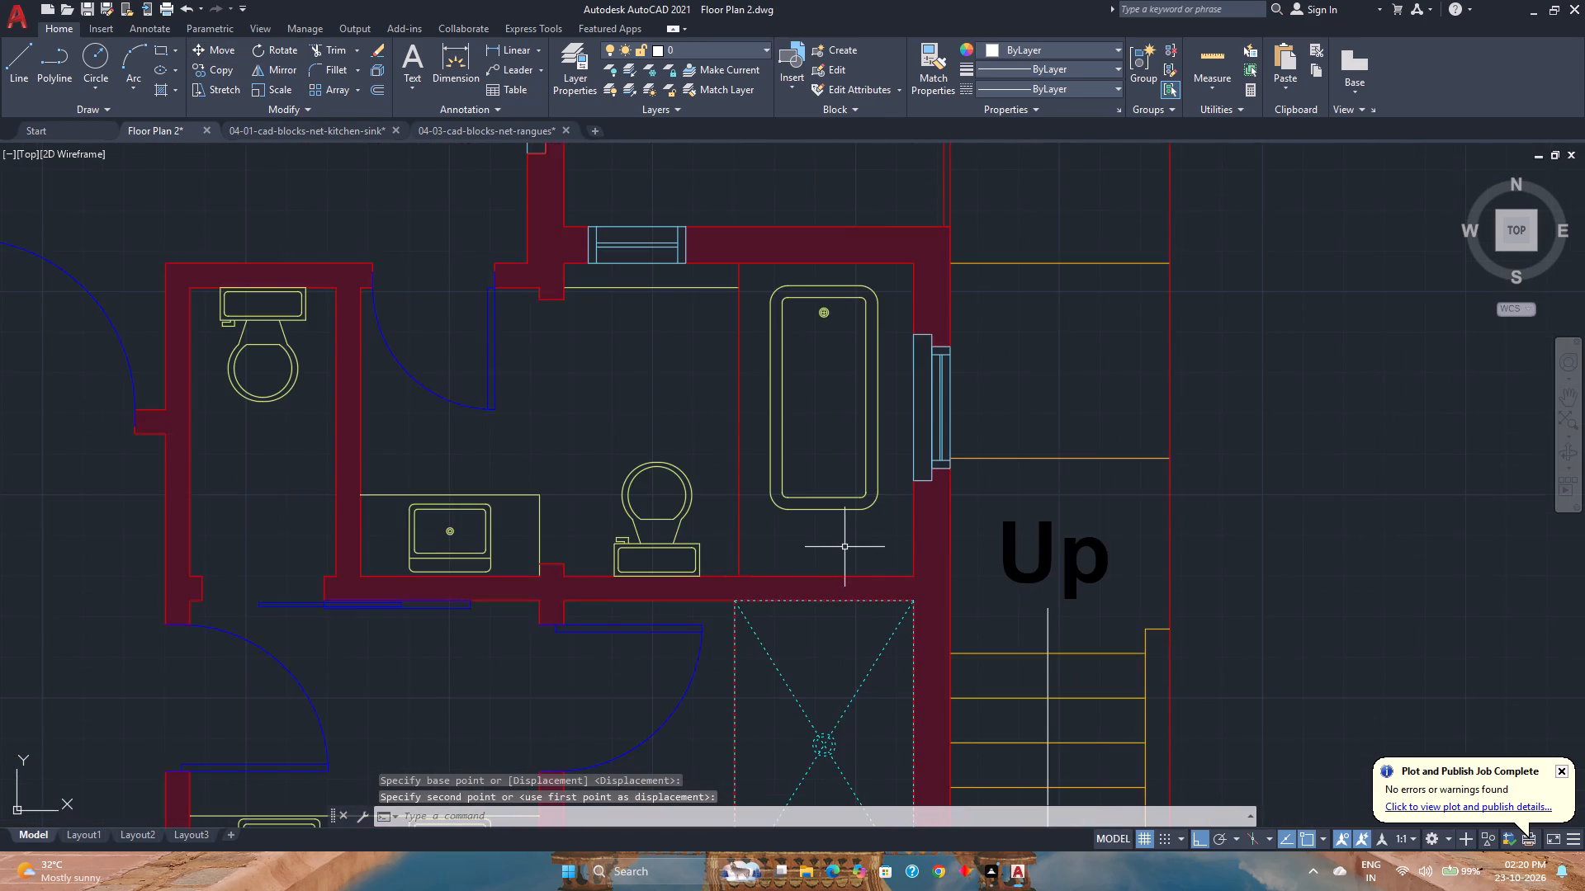
Examine the bathtub and its surround outline in the Owner's Suite bath and compare both floor plans.
{"action": "scroll", "coordinate": [841, 547], "scroll_direction": "down", "scroll_amount": 3}
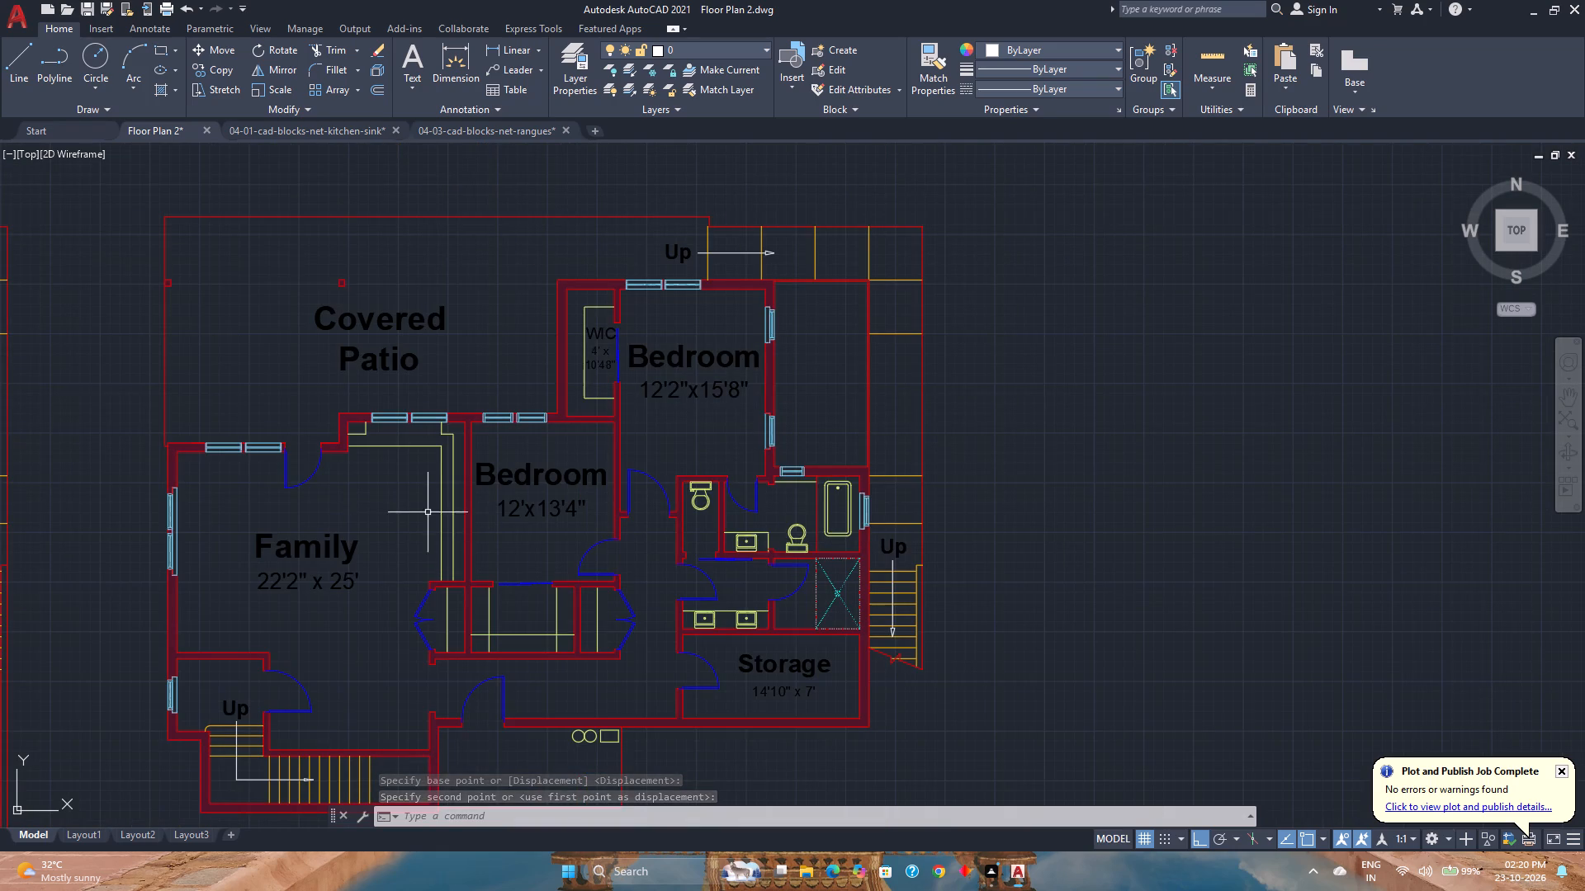
{"action": "middle_click_drag", "start_coordinate": [466, 508], "coordinate": [945, 427]}
{"action": "scroll", "coordinate": [430, 422], "scroll_direction": "up", "scroll_amount": 5}
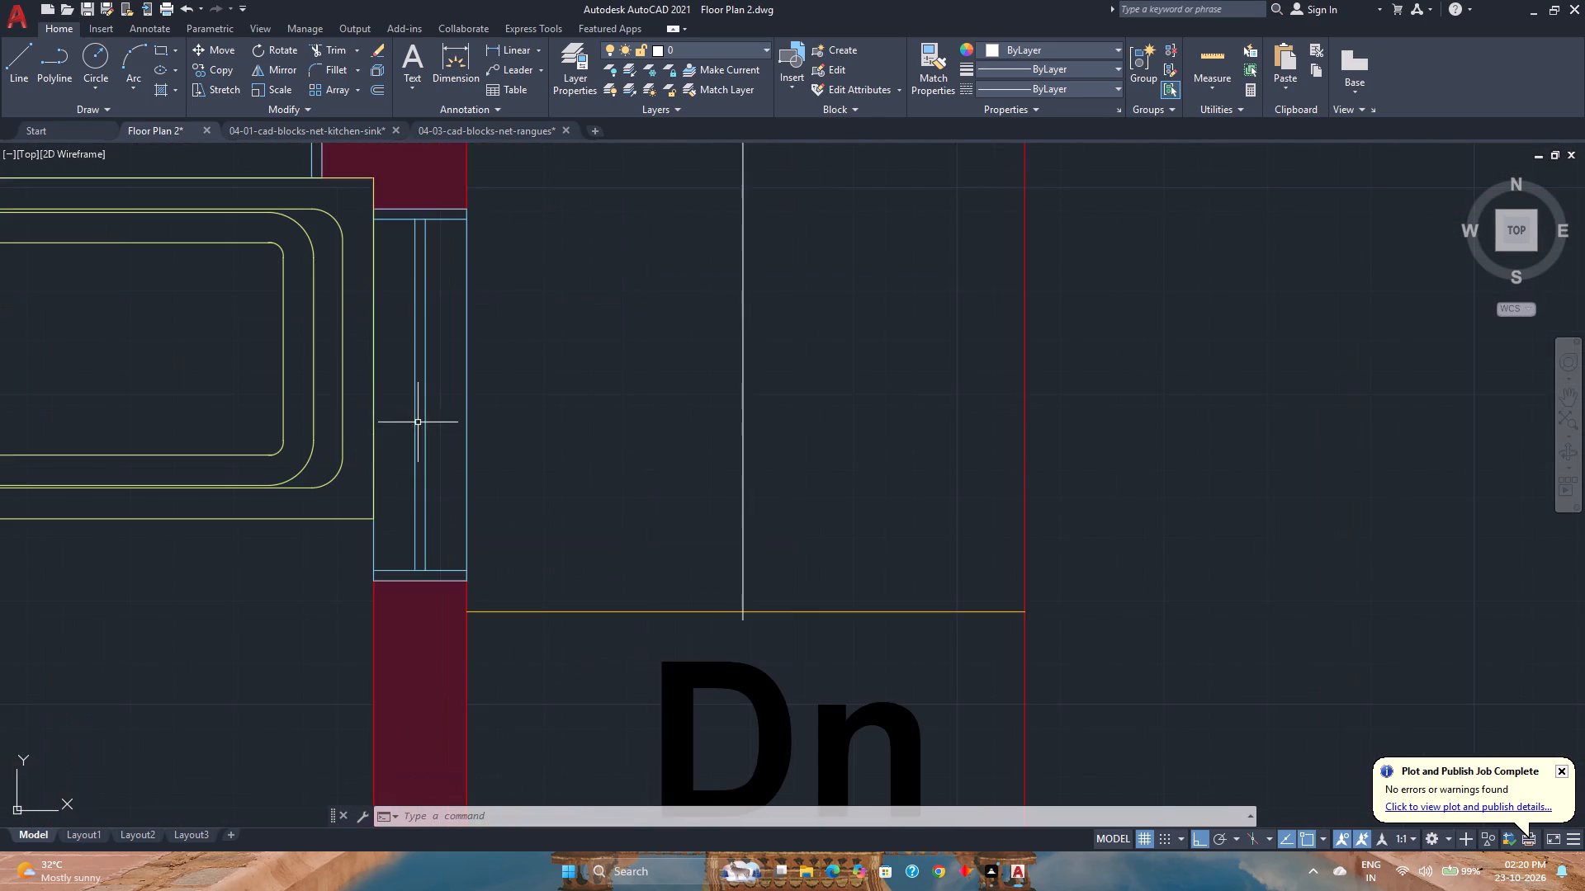
{"action": "left_click", "coordinate": [343, 420]}
{"action": "scroll", "coordinate": [343, 420], "scroll_direction": "down", "scroll_amount": 3}
{"action": "scroll", "coordinate": [257, 450], "scroll_direction": "up", "scroll_amount": 2}
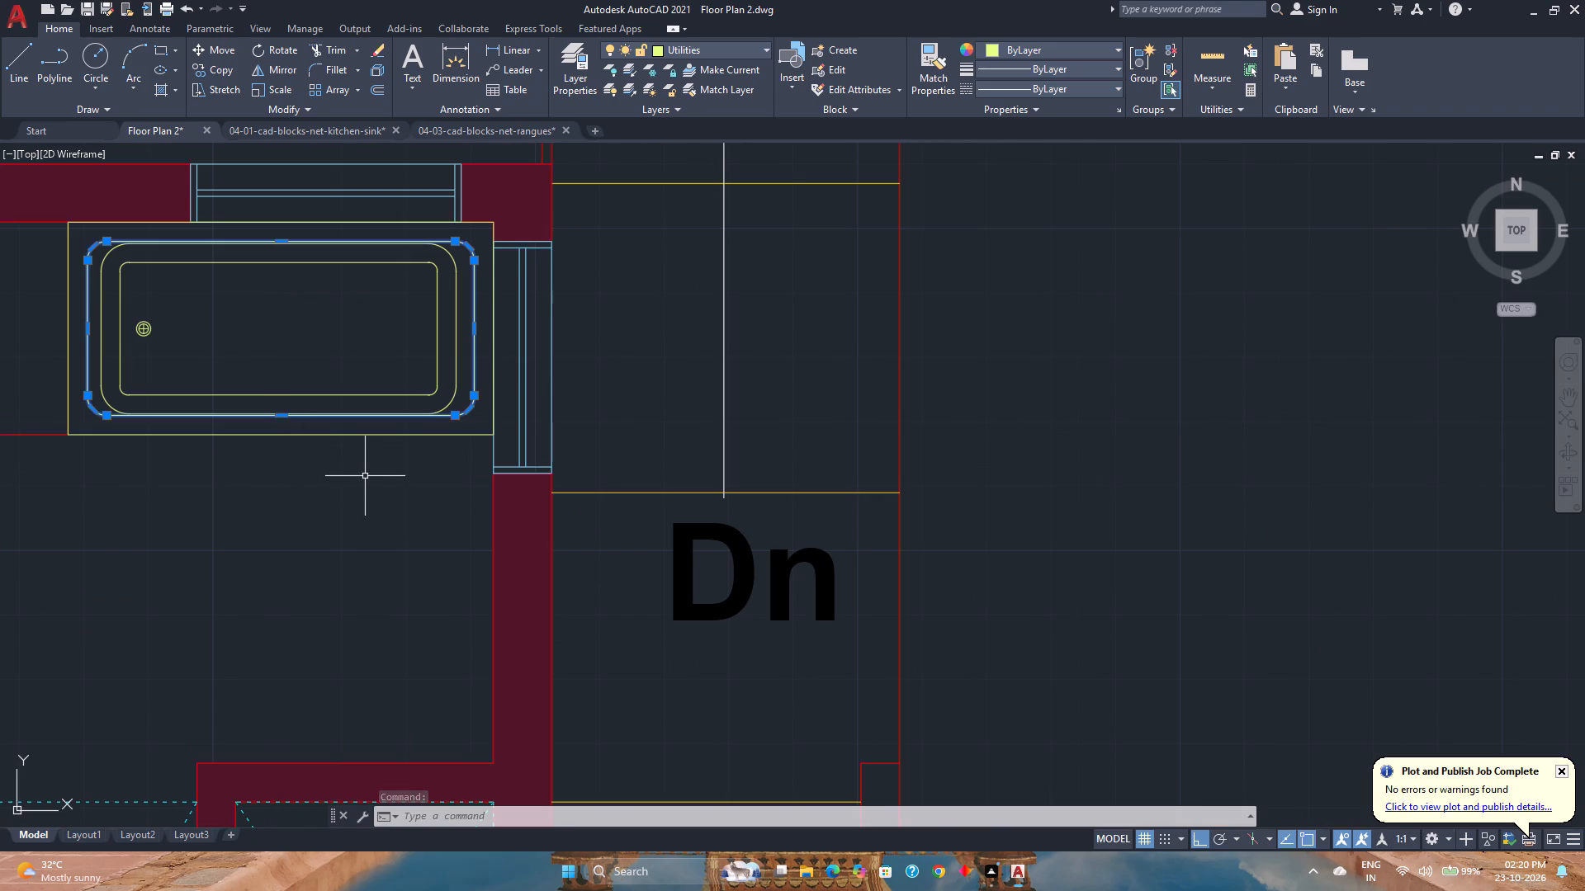
{"action": "scroll", "coordinate": [375, 479], "scroll_direction": "down", "scroll_amount": 2}
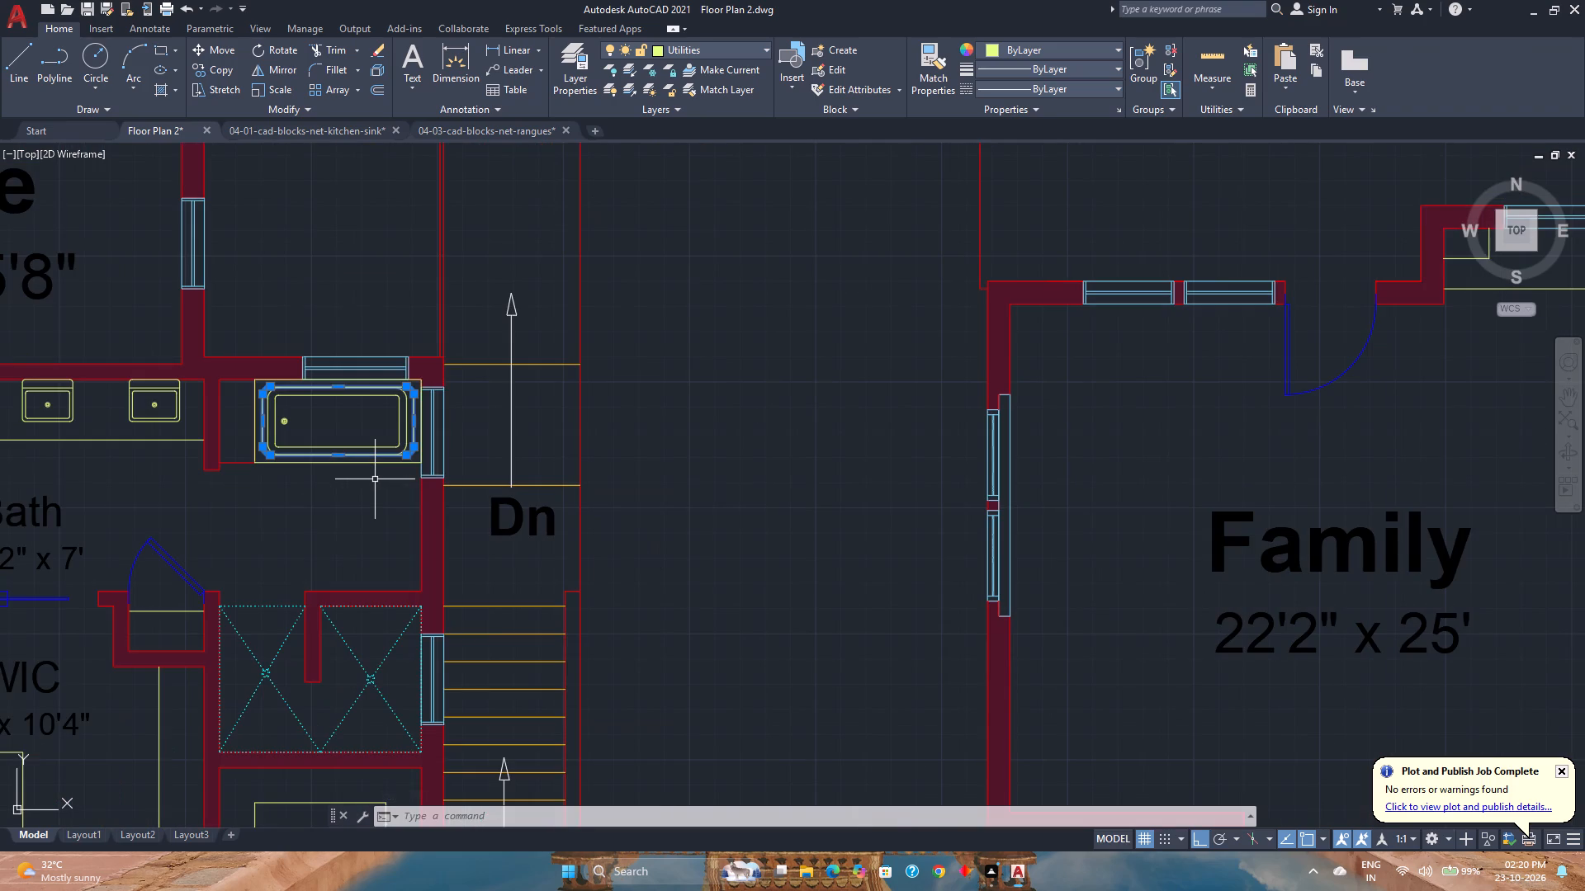
{"action": "key", "text": "Escape"}
{"action": "scroll", "coordinate": [799, 429], "scroll_direction": "down", "scroll_amount": 3}
{"action": "scroll", "coordinate": [1154, 460], "scroll_direction": "up", "scroll_amount": 1}
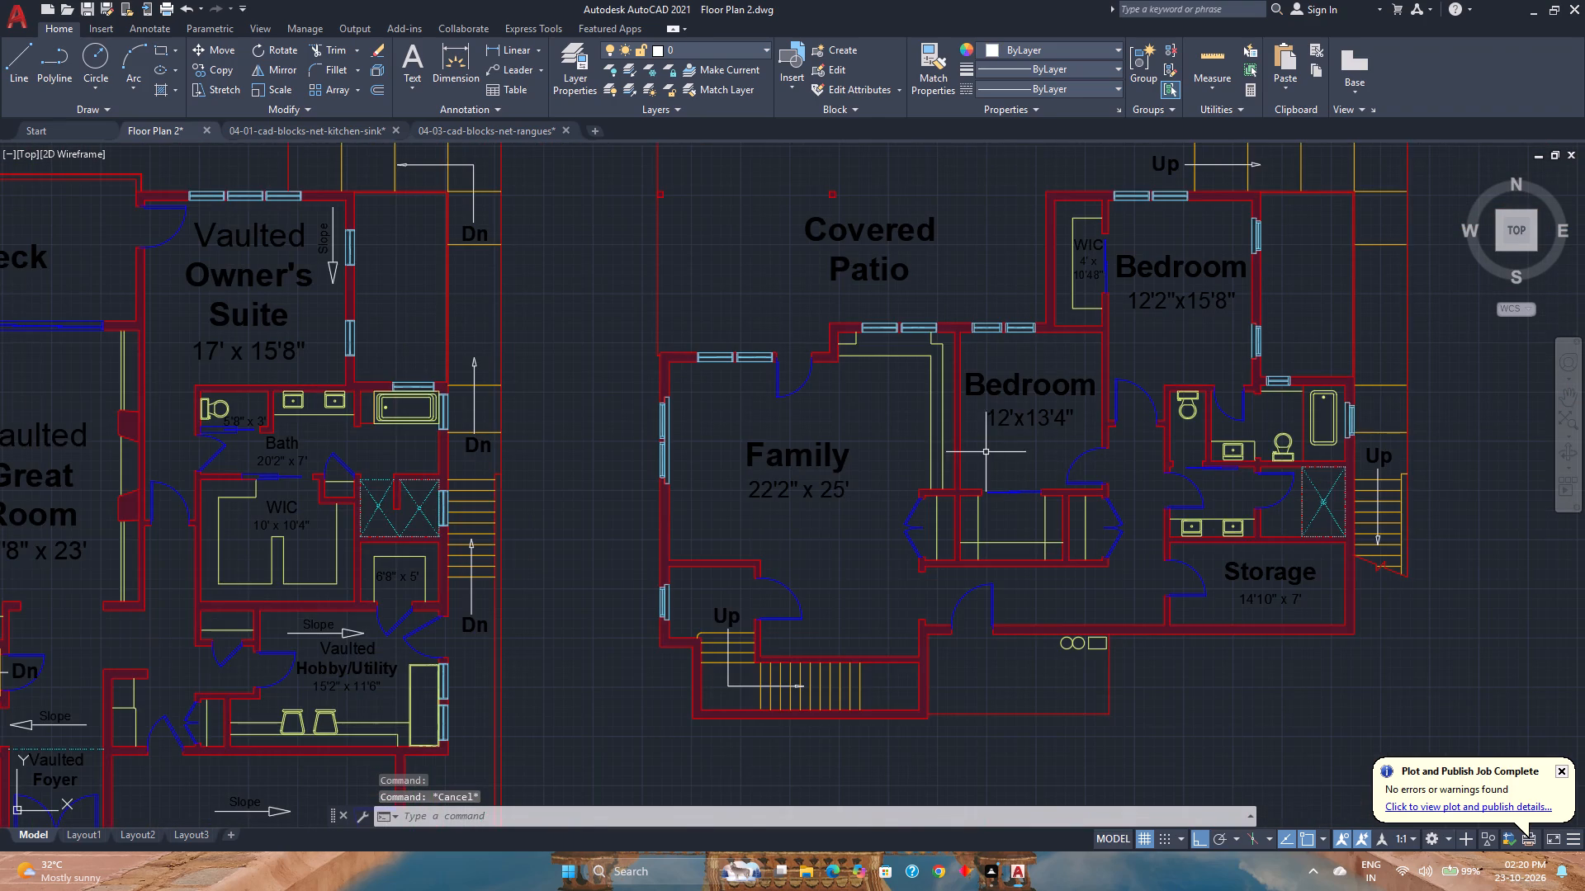
Save the drawing.
{"action": "key", "text": "ctrl+s"}
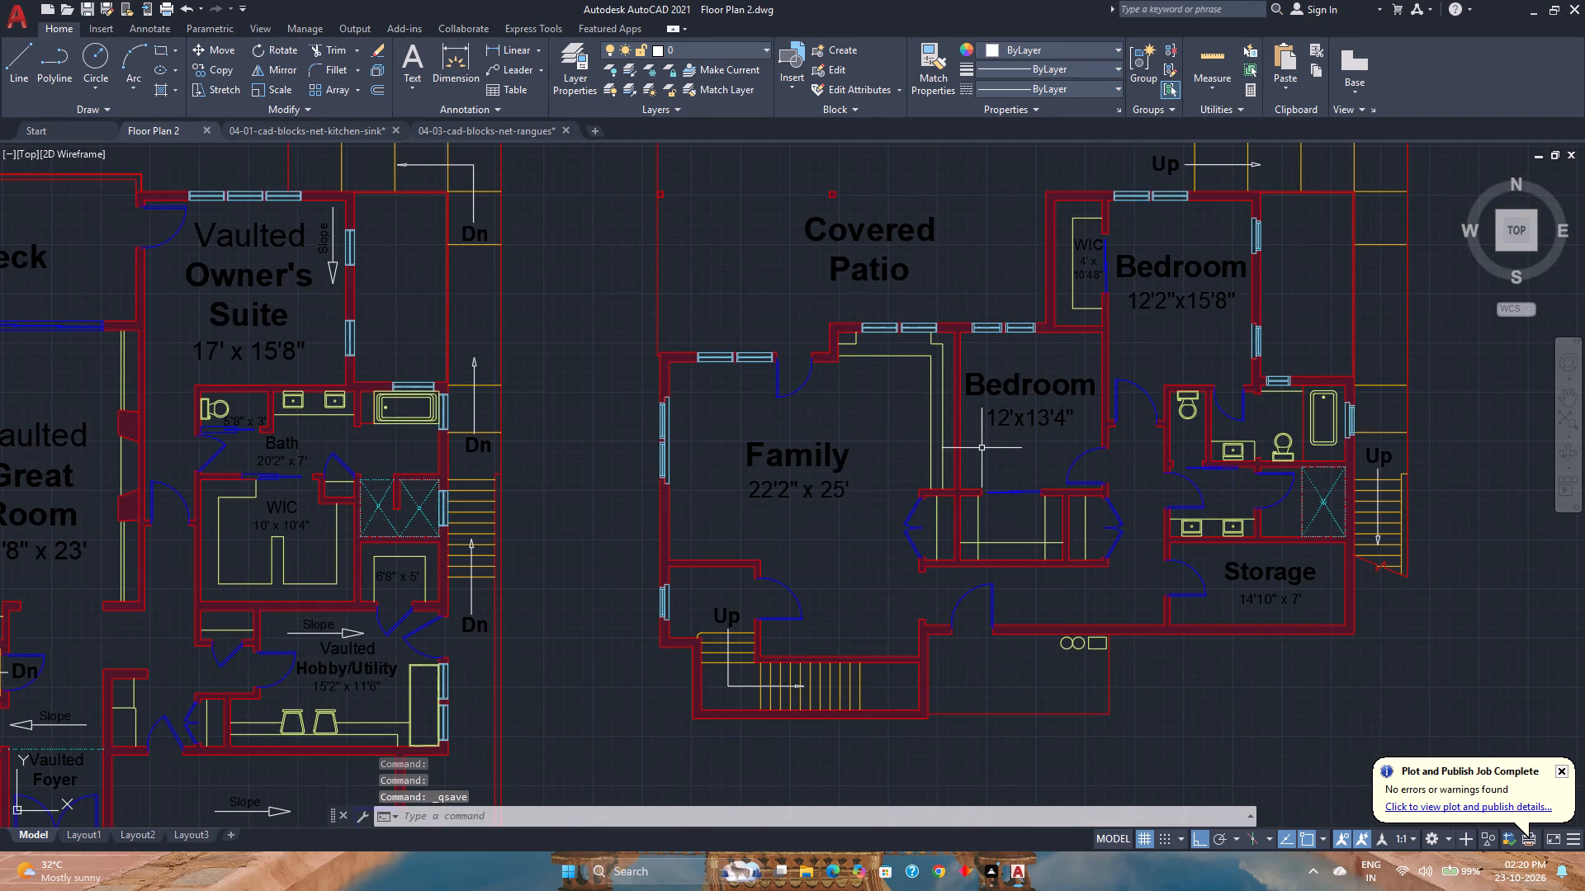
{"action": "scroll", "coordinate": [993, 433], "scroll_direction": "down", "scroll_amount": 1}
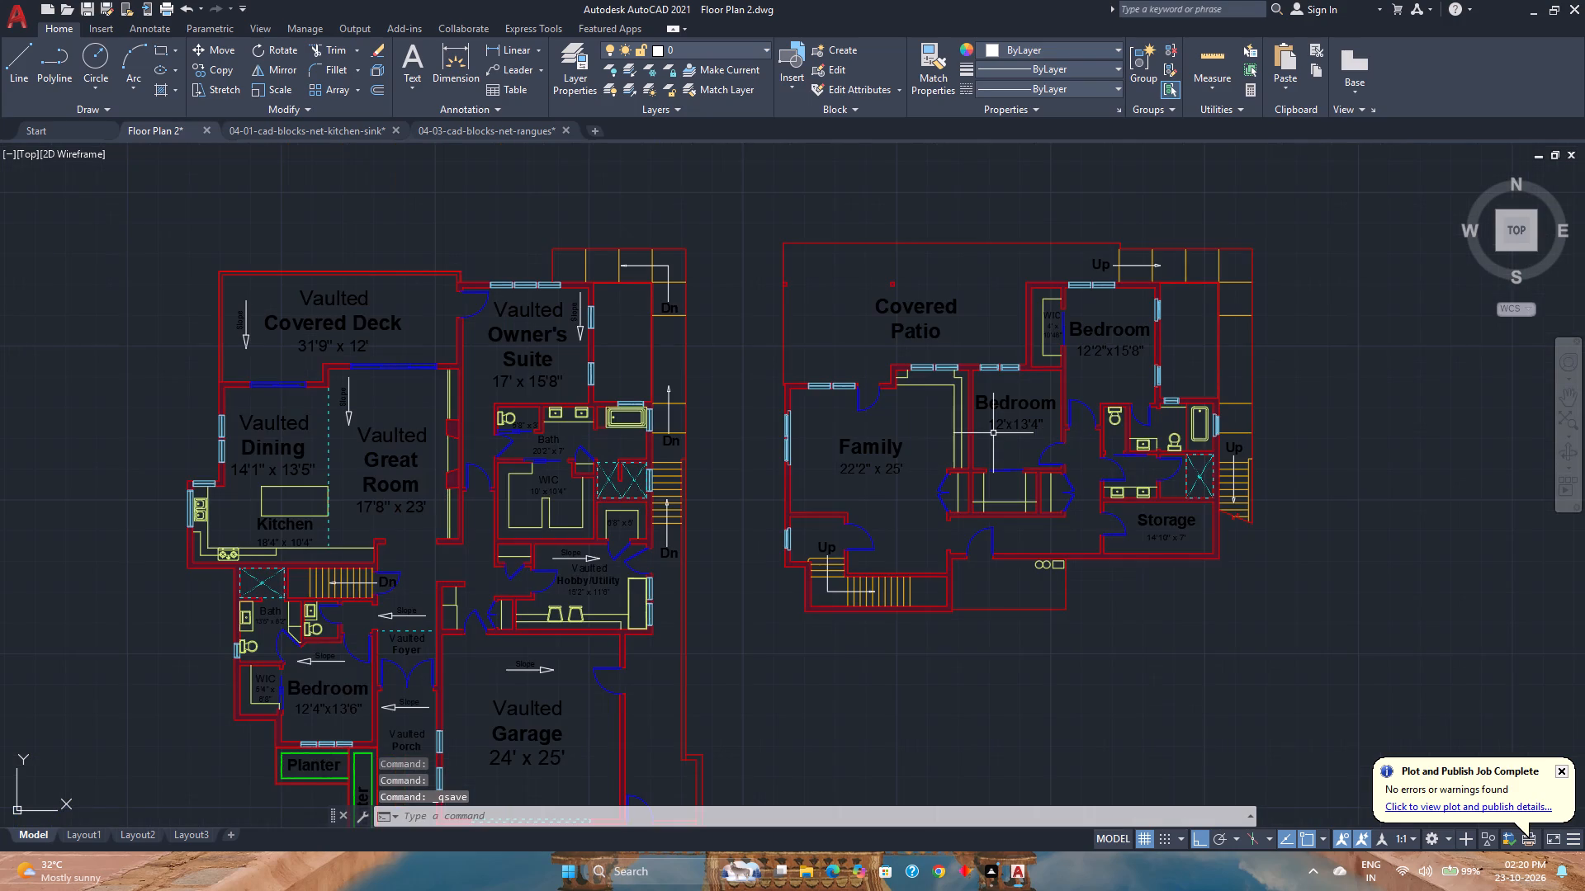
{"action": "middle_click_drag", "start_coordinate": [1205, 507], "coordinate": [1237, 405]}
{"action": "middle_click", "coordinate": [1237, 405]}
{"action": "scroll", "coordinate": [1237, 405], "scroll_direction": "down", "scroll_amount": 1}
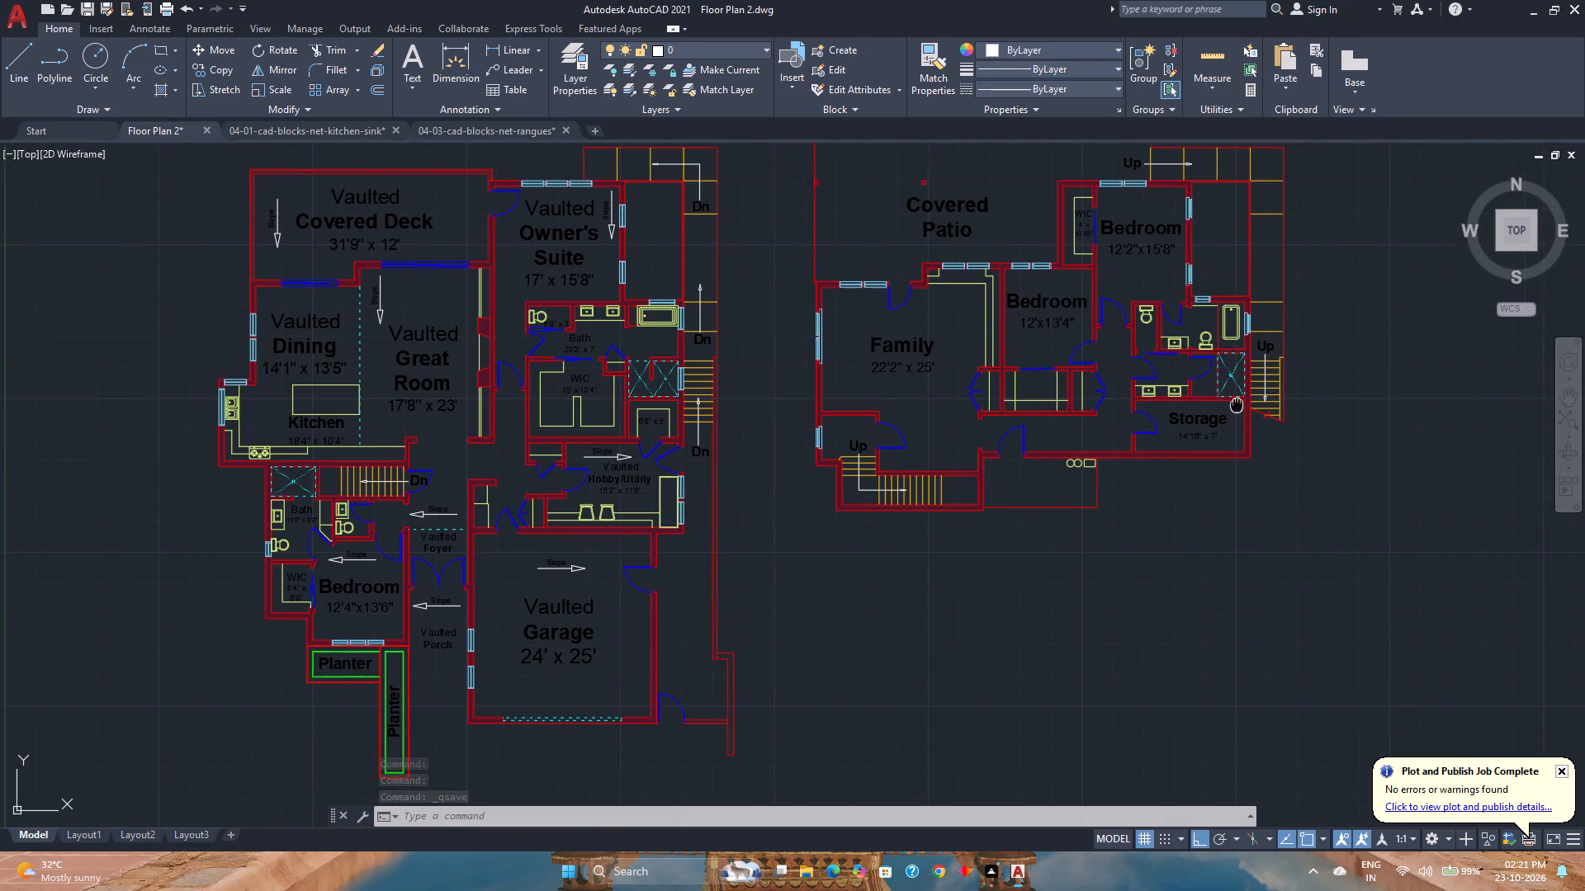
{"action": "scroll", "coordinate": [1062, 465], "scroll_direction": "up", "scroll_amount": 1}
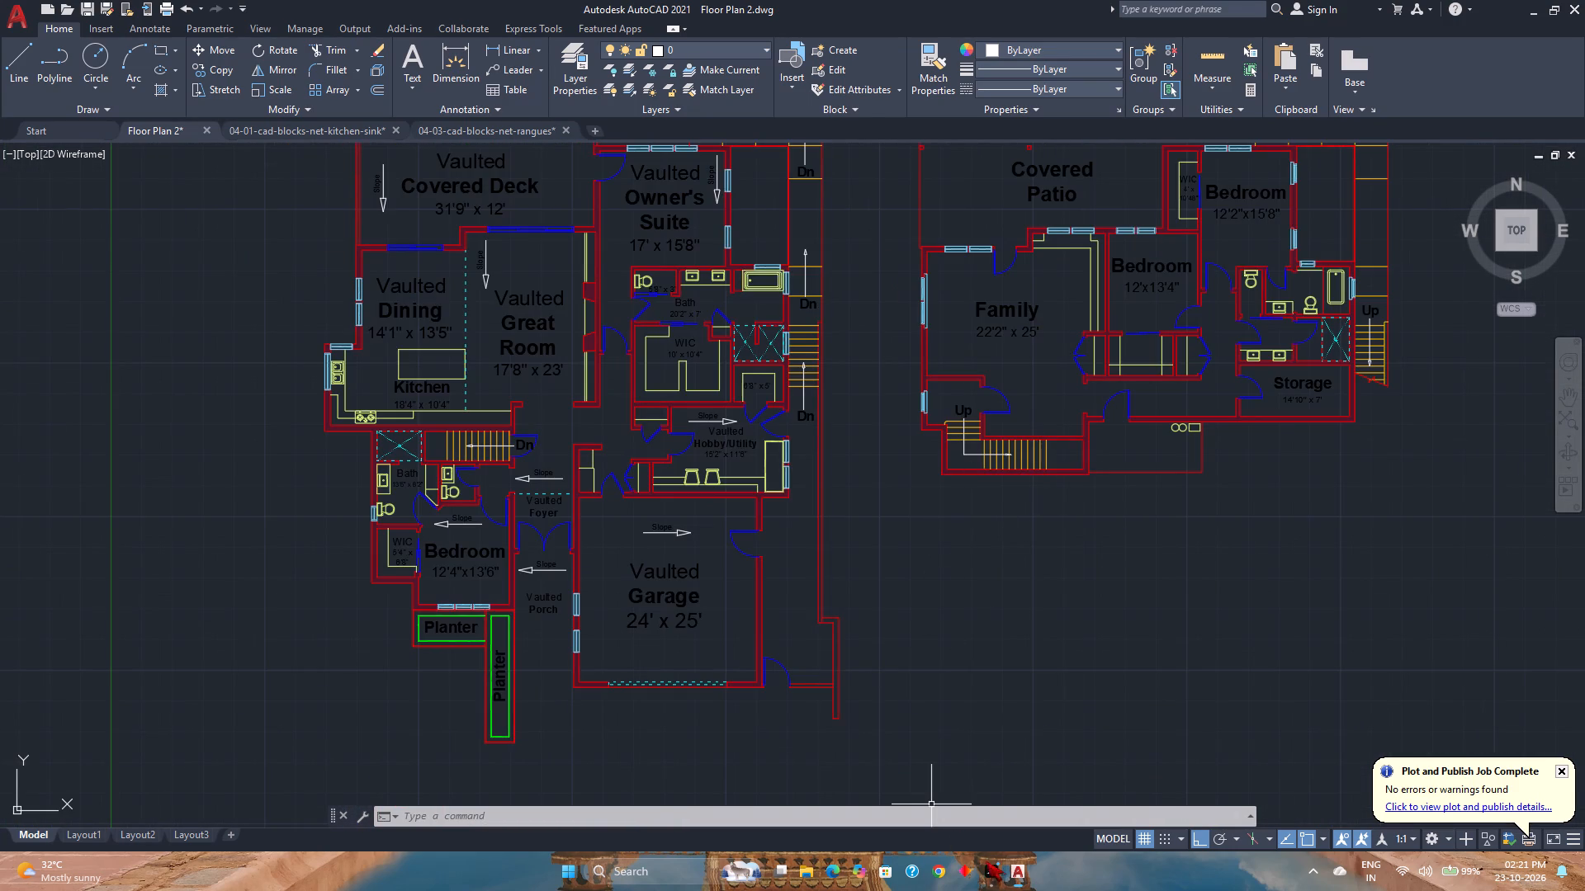
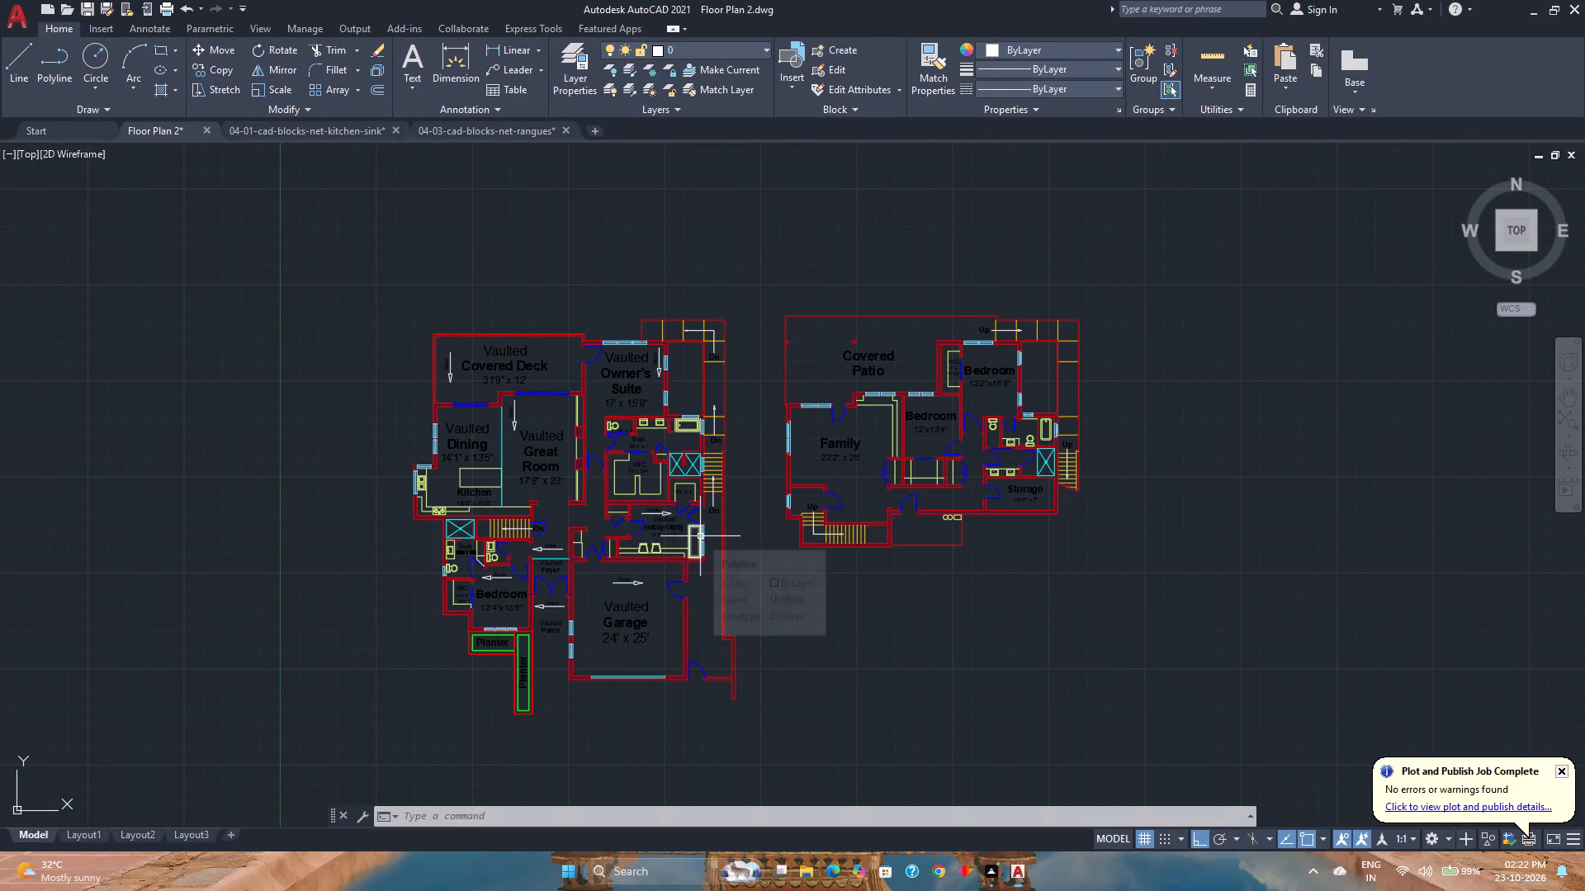
Review both completed floor plans overall and up close, including the garage, hobby/utility room and the shower area beside the owner's bath.
{"action": "scroll", "coordinate": [787, 581], "scroll_direction": "down", "scroll_amount": 1}
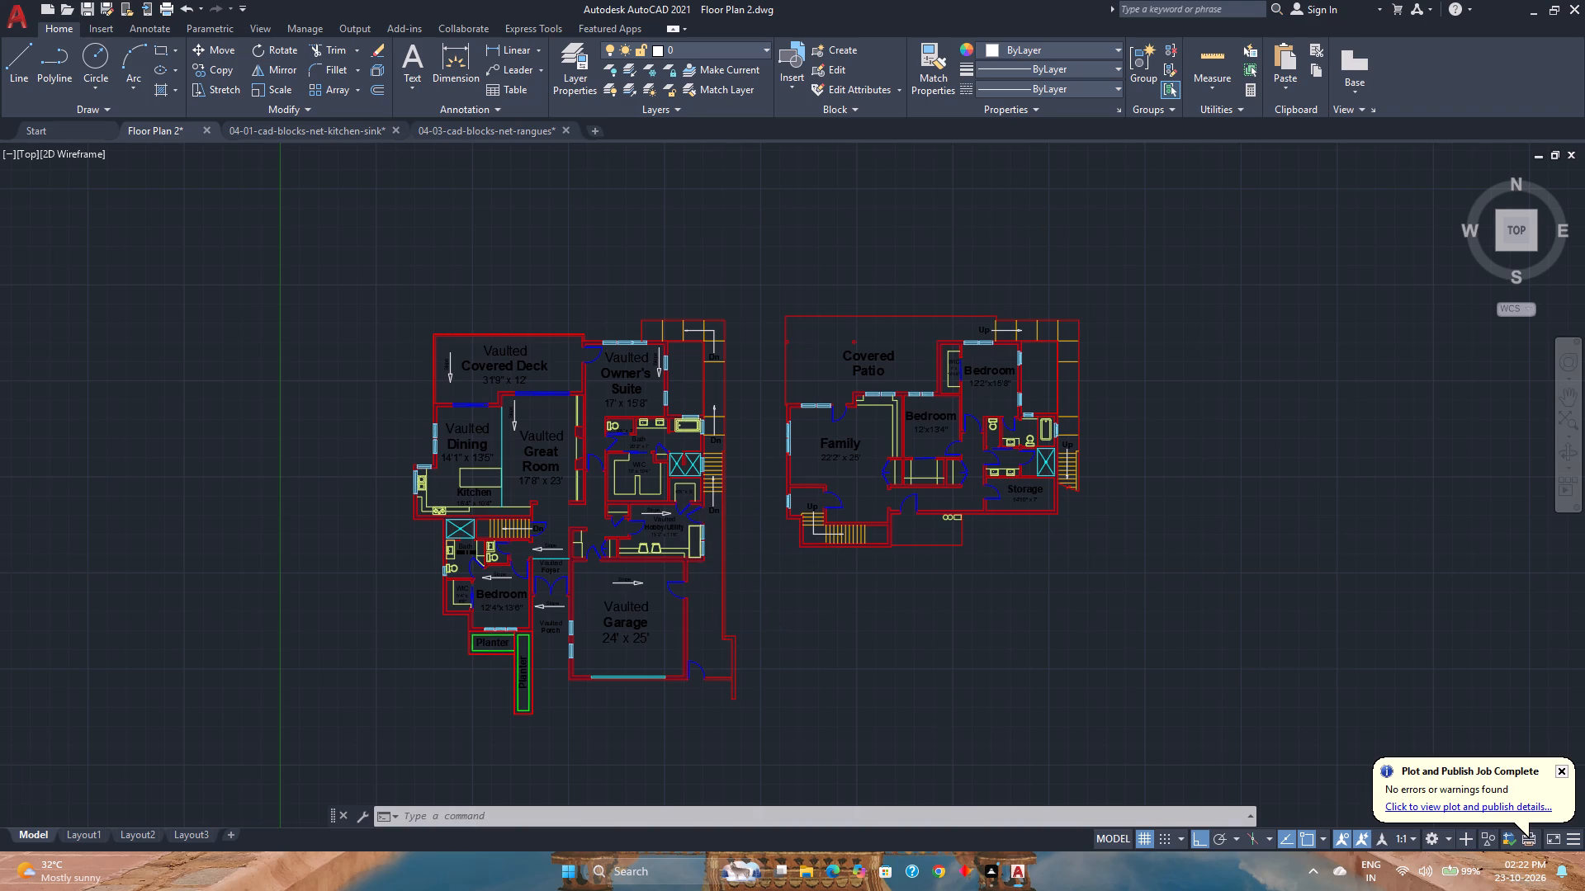
{"action": "scroll", "coordinate": [787, 581], "scroll_direction": "up", "scroll_amount": 1}
{"action": "scroll", "coordinate": [787, 581], "scroll_direction": "down", "scroll_amount": 2}
{"action": "scroll", "coordinate": [787, 581], "scroll_direction": "up", "scroll_amount": 2}
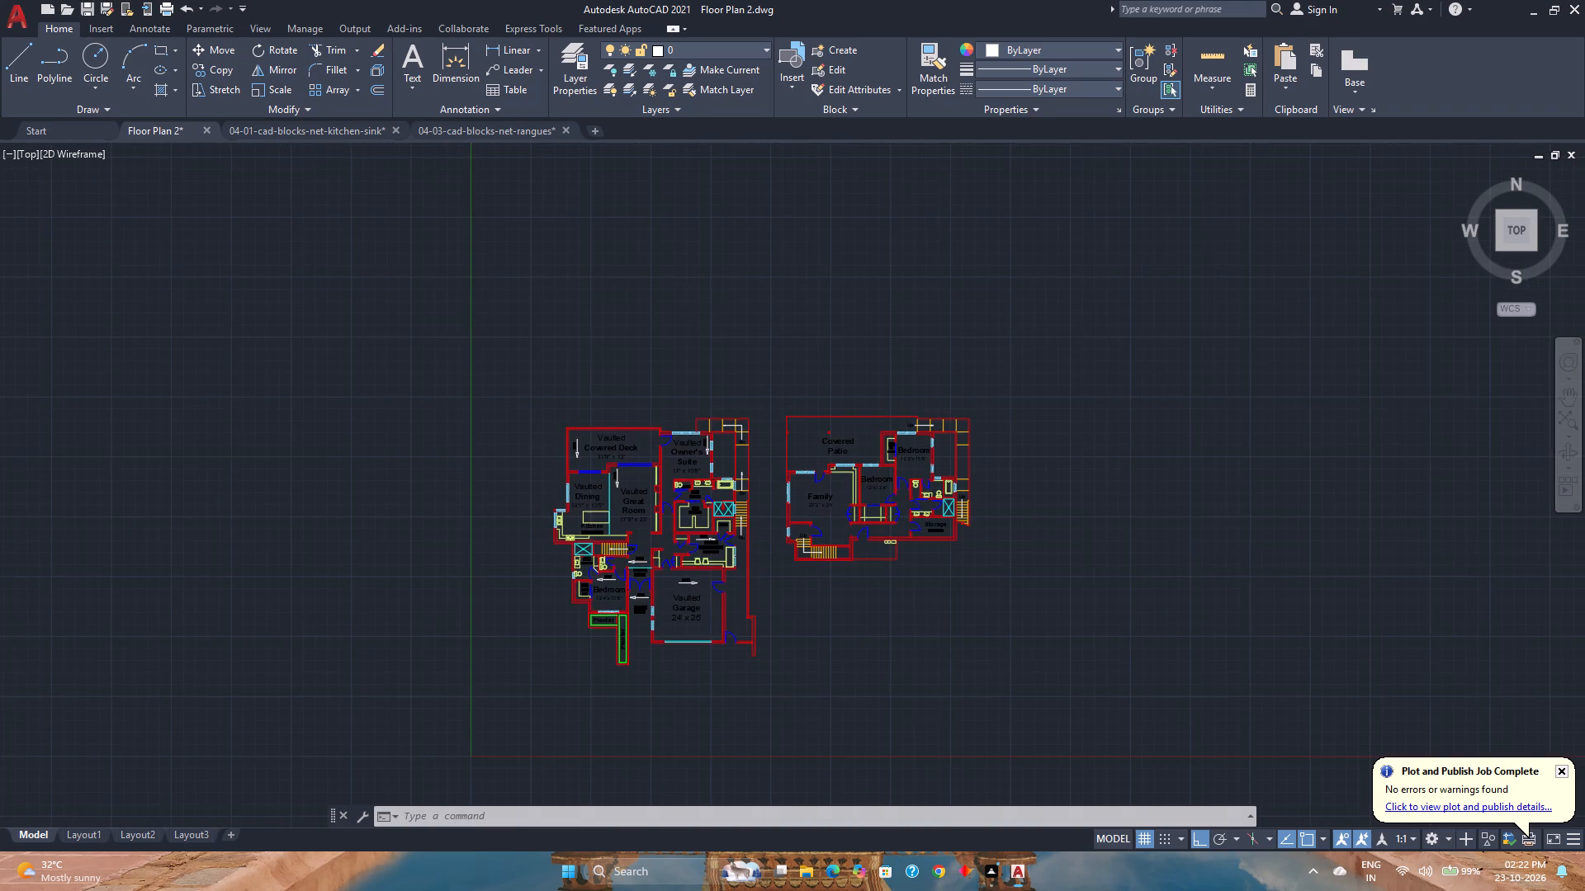
{"action": "scroll", "coordinate": [787, 579], "scroll_direction": "up", "scroll_amount": 2}
{"action": "scroll", "coordinate": [787, 579], "scroll_direction": "down", "scroll_amount": 2}
{"action": "scroll", "coordinate": [787, 579], "scroll_direction": "up", "scroll_amount": 1}
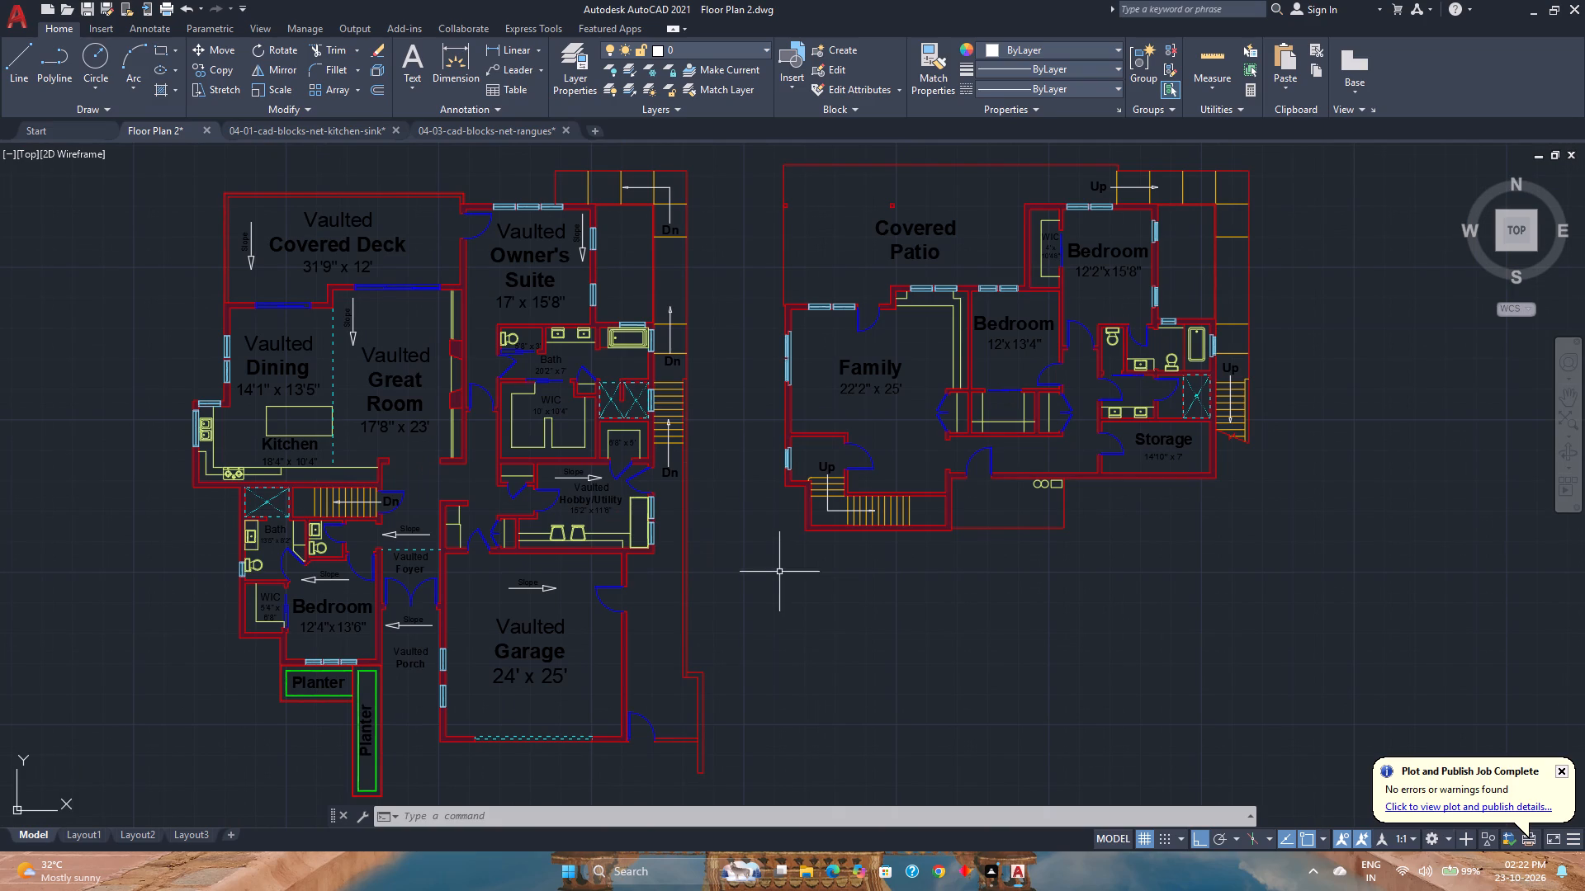
{"action": "scroll", "coordinate": [792, 453], "scroll_direction": "down", "scroll_amount": 1}
{"action": "scroll", "coordinate": [770, 568], "scroll_direction": "up", "scroll_amount": 1}
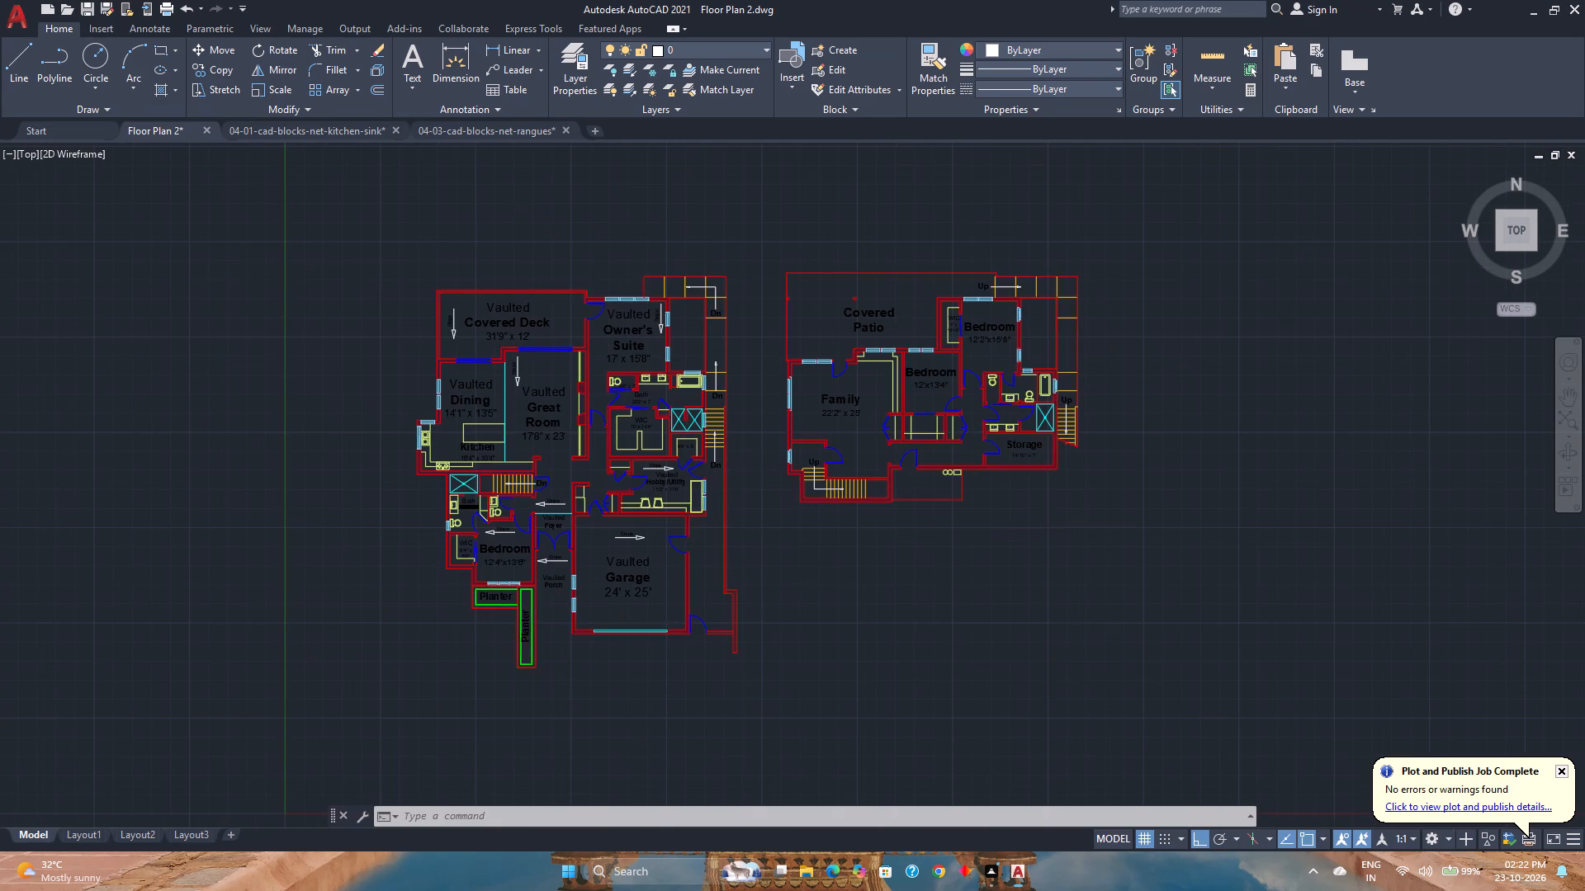
{"action": "scroll", "coordinate": [769, 559], "scroll_direction": "up", "scroll_amount": 1}
{"action": "scroll", "coordinate": [768, 554], "scroll_direction": "down", "scroll_amount": 1}
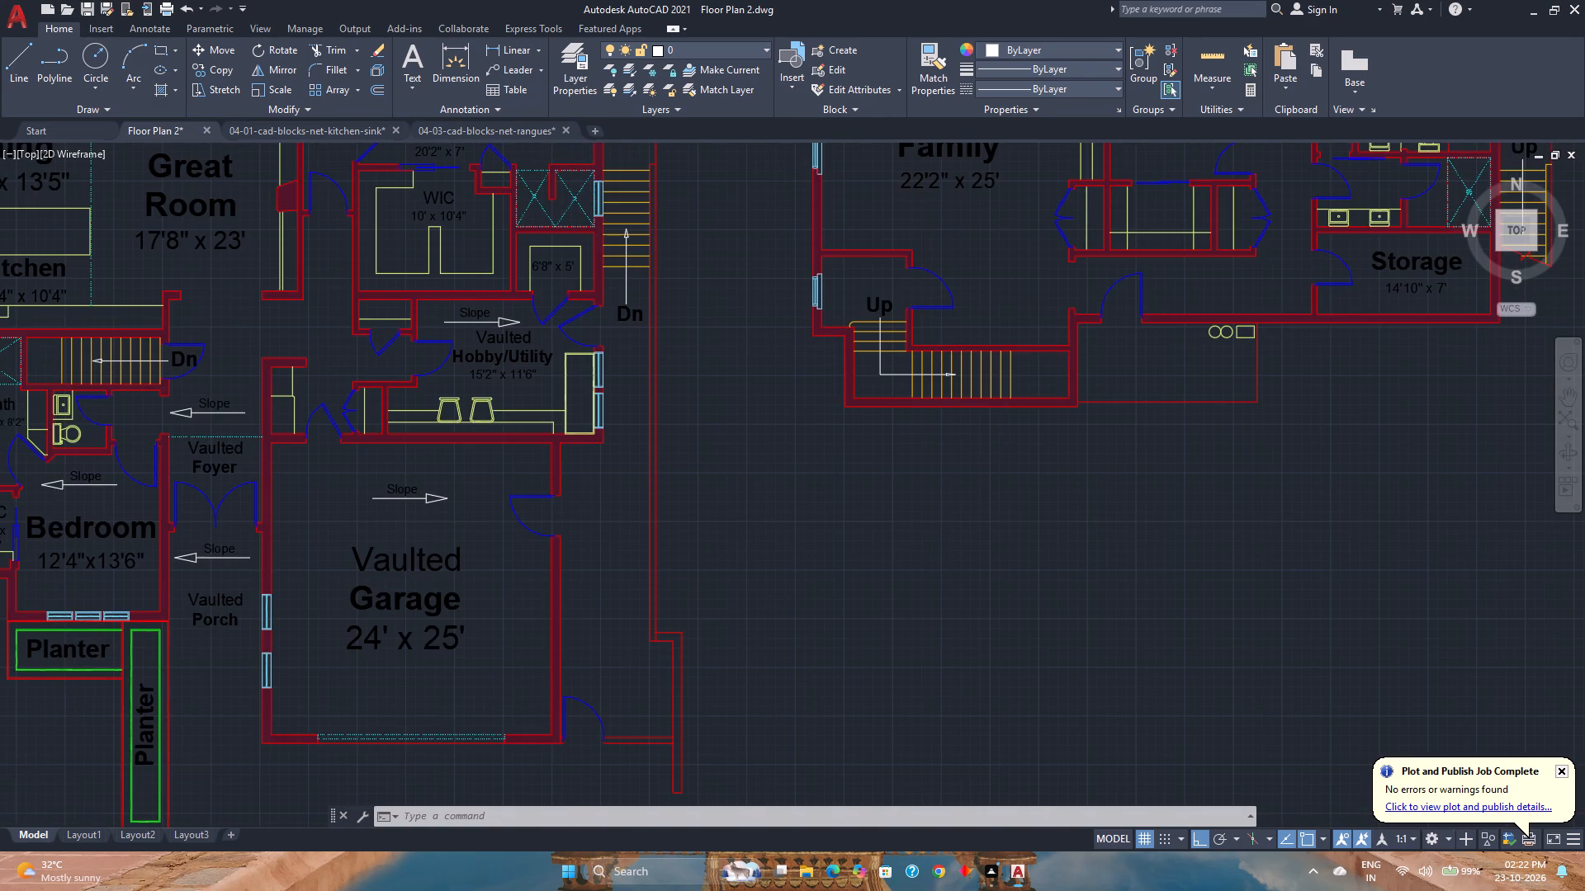
{"action": "scroll", "coordinate": [795, 544], "scroll_direction": "up", "scroll_amount": 1}
{"action": "scroll", "coordinate": [795, 543], "scroll_direction": "down", "scroll_amount": 2}
{"action": "middle_click_drag", "start_coordinate": [895, 549], "coordinate": [847, 563]}
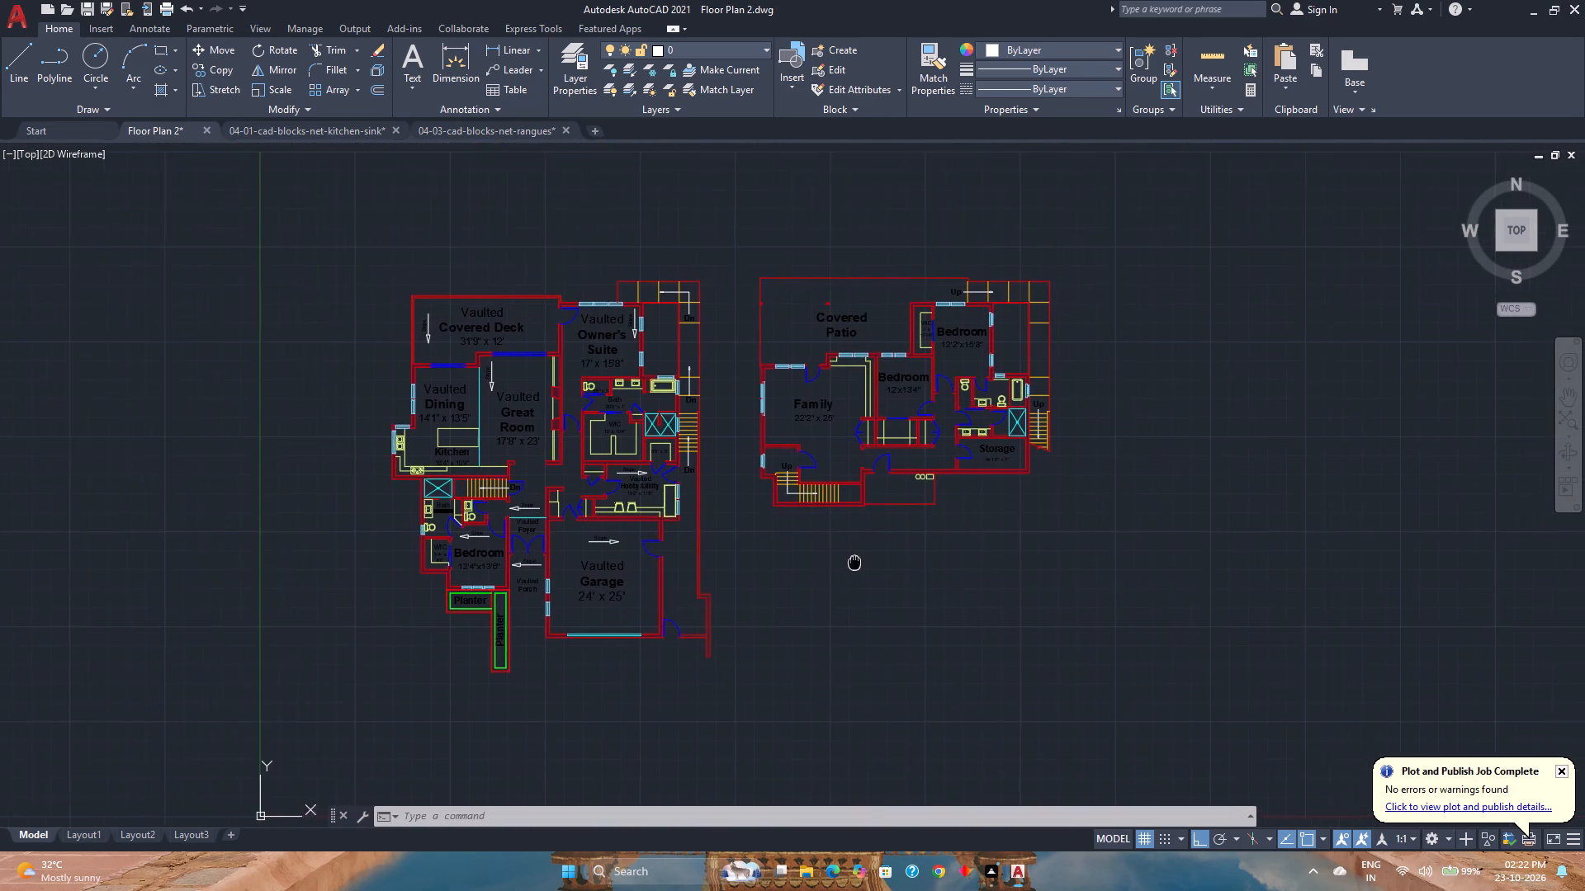
{"action": "middle_click_drag", "start_coordinate": [847, 563], "coordinate": [764, 546]}
{"action": "scroll", "coordinate": [764, 546], "scroll_direction": "down", "scroll_amount": 1}
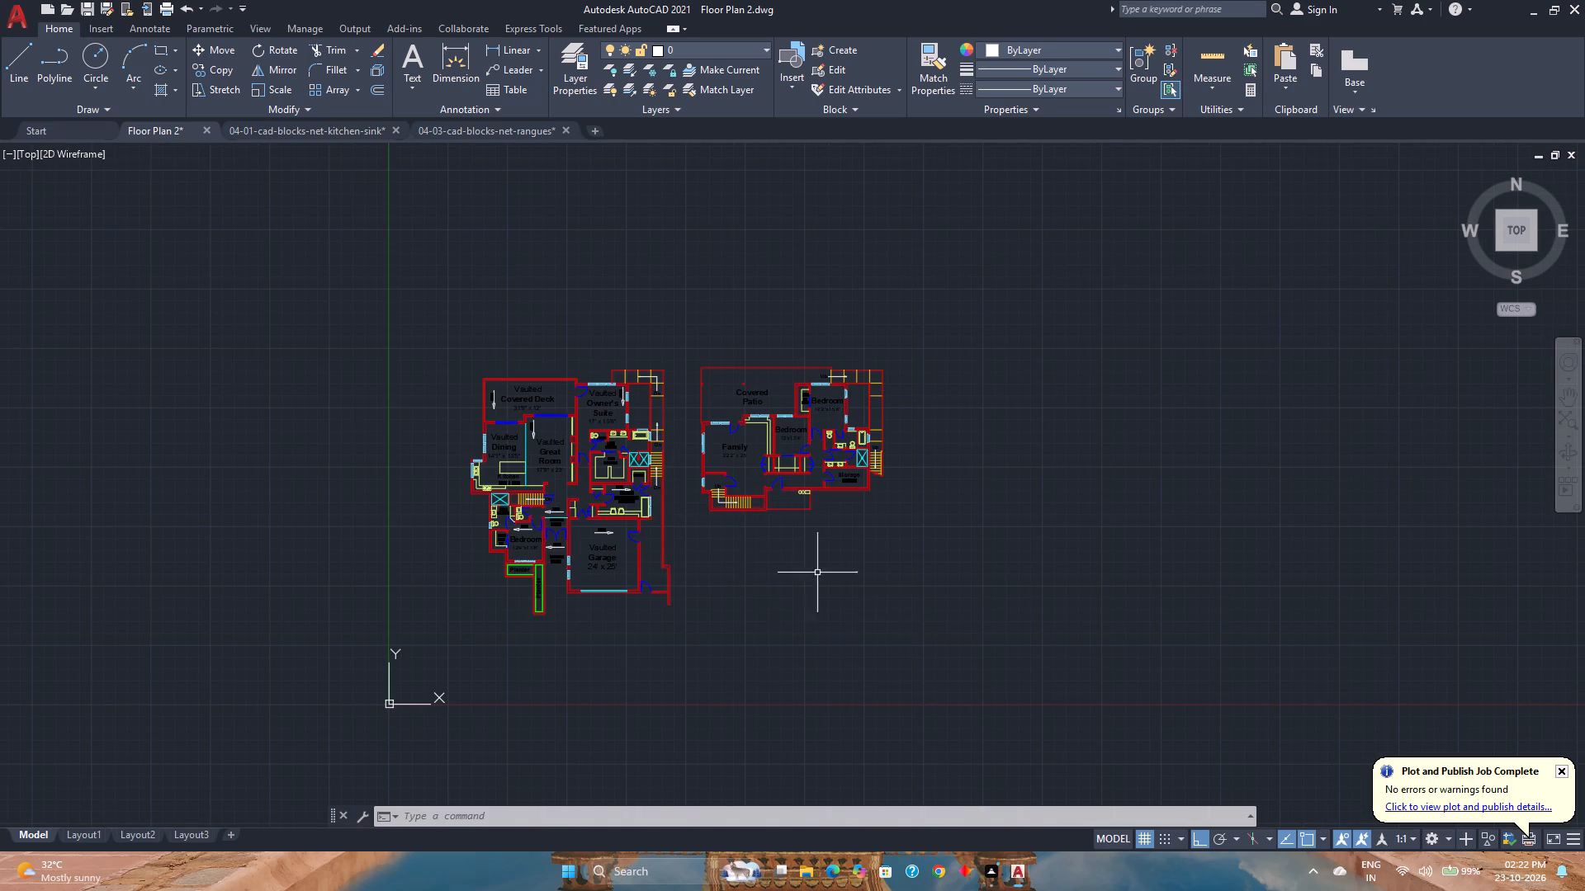
{"action": "scroll", "coordinate": [792, 545], "scroll_direction": "up", "scroll_amount": 2}
{"action": "scroll", "coordinate": [792, 545], "scroll_direction": "down", "scroll_amount": 1}
{"action": "middle_click_drag", "start_coordinate": [792, 545], "coordinate": [811, 546]}
{"action": "middle_click_drag", "start_coordinate": [845, 554], "coordinate": [877, 571]}
{"action": "middle_click", "coordinate": [877, 571]}
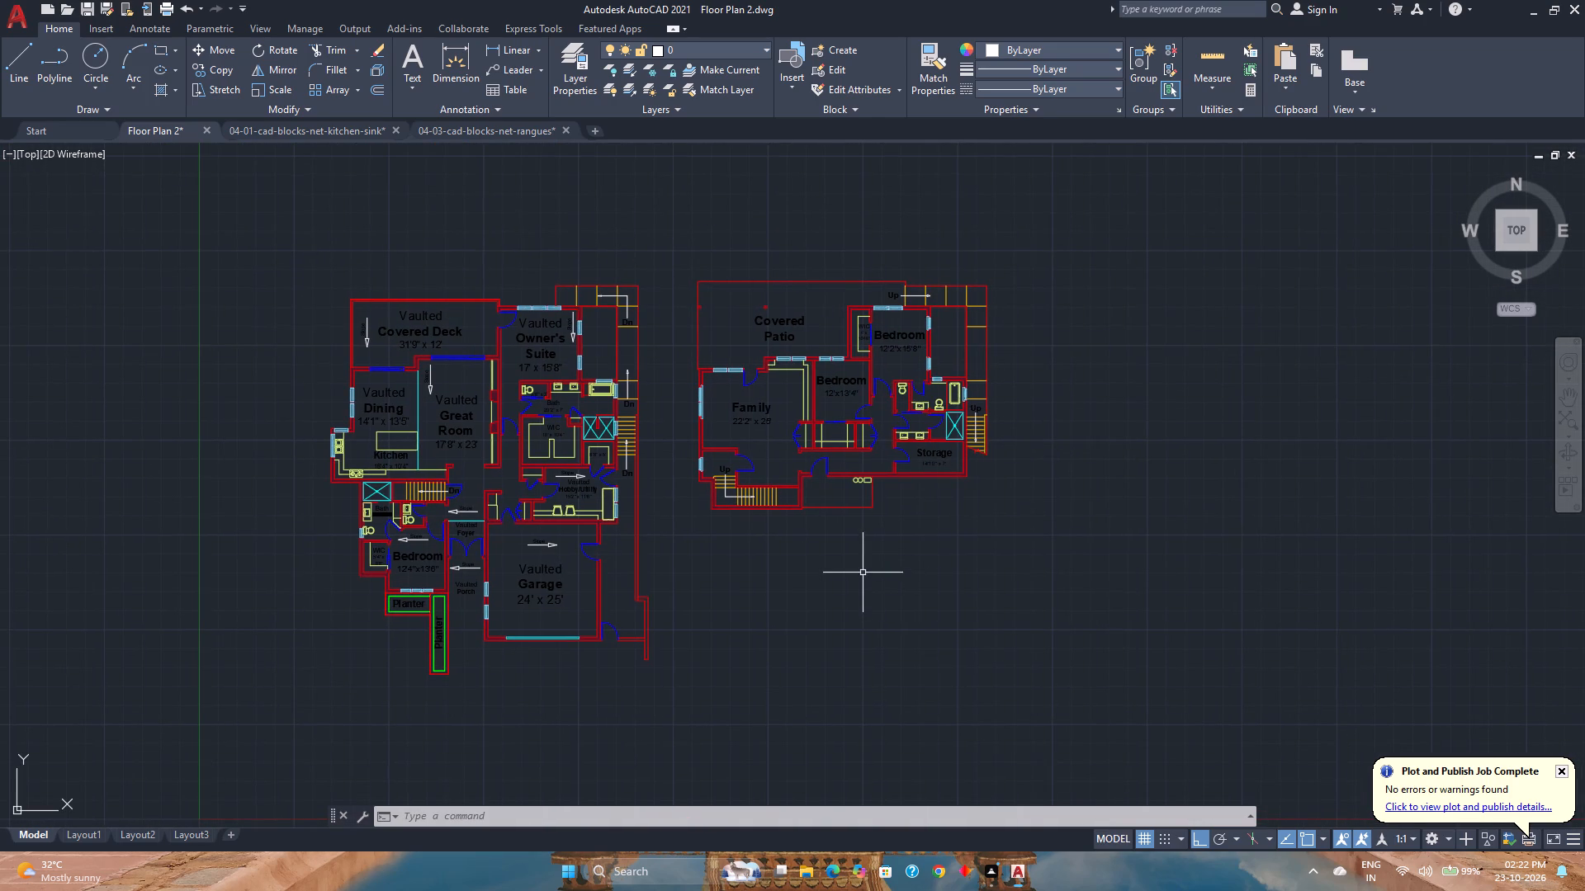
{"action": "middle_click_drag", "start_coordinate": [863, 573], "coordinate": [900, 599]}
{"action": "scroll", "coordinate": [881, 597], "scroll_direction": "up", "scroll_amount": 1}
{"action": "middle_click_drag", "start_coordinate": [759, 573], "coordinate": [773, 585]}
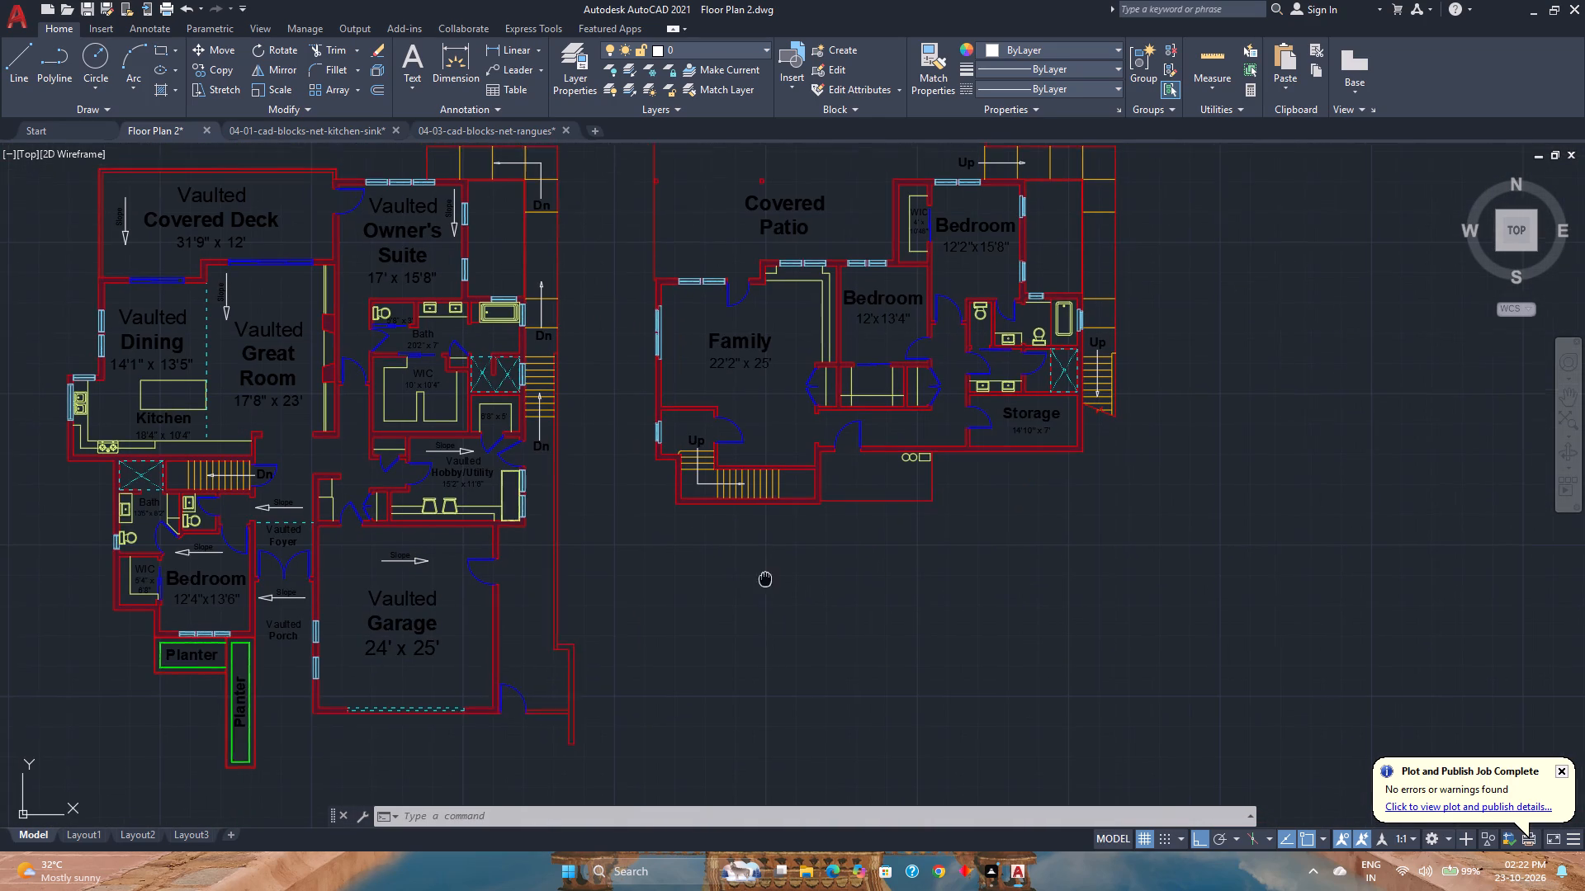
{"action": "middle_click_drag", "start_coordinate": [773, 585], "coordinate": [783, 596]}
{"action": "middle_click", "coordinate": [783, 596]}
{"action": "scroll", "coordinate": [783, 596], "scroll_direction": "down", "scroll_amount": 1}
{"action": "scroll", "coordinate": [783, 596], "scroll_direction": "up", "scroll_amount": 1}
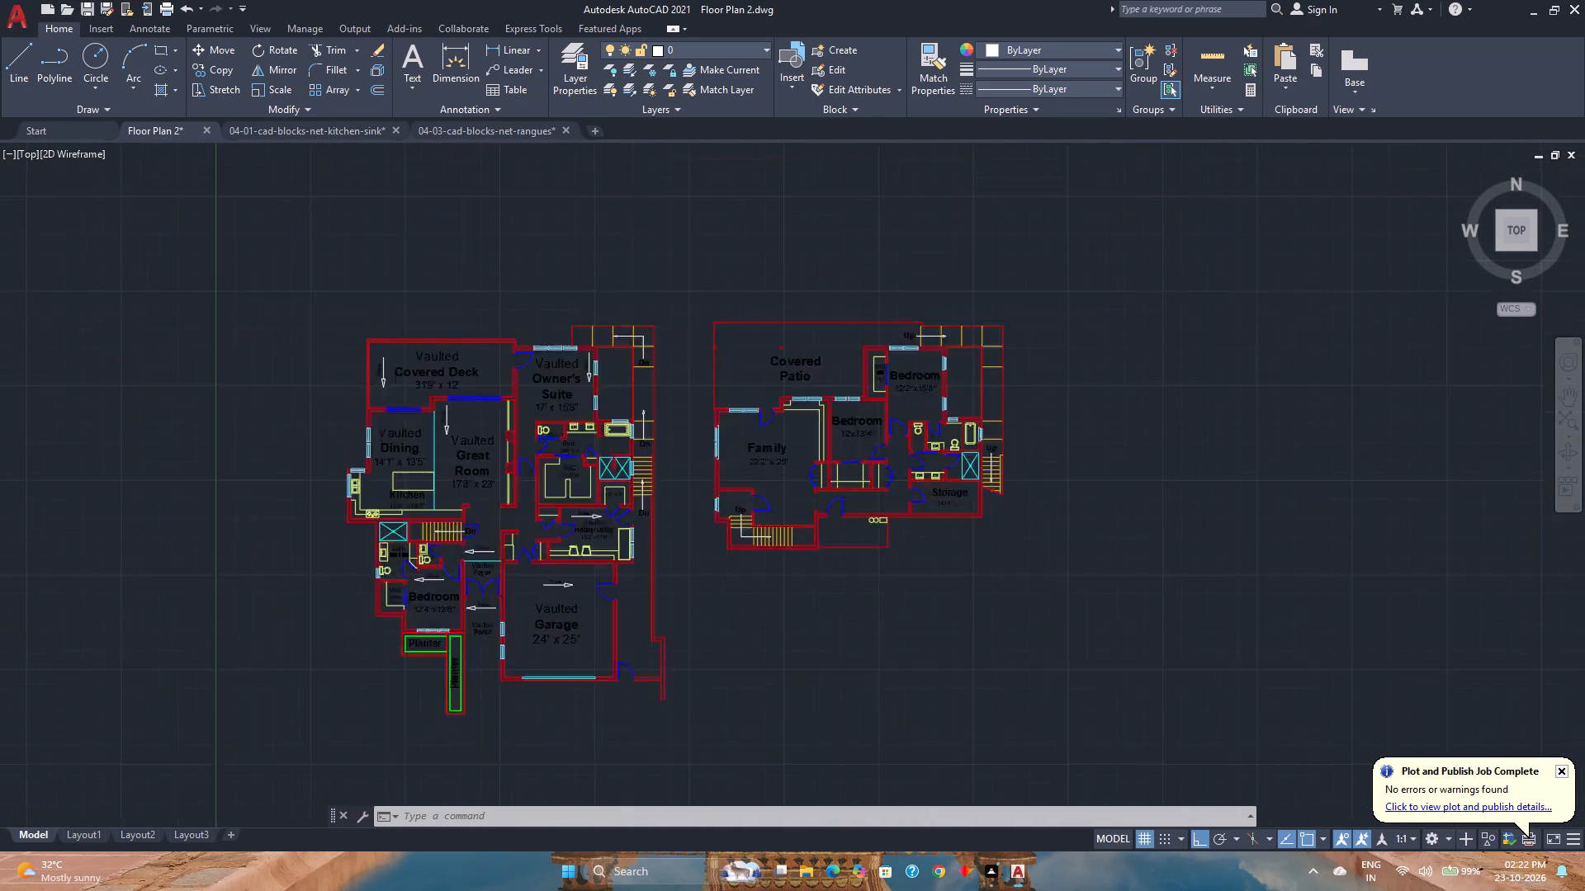
{"action": "middle_click", "coordinate": [783, 596]}
{"action": "middle_click_drag", "start_coordinate": [783, 596], "coordinate": [816, 639]}
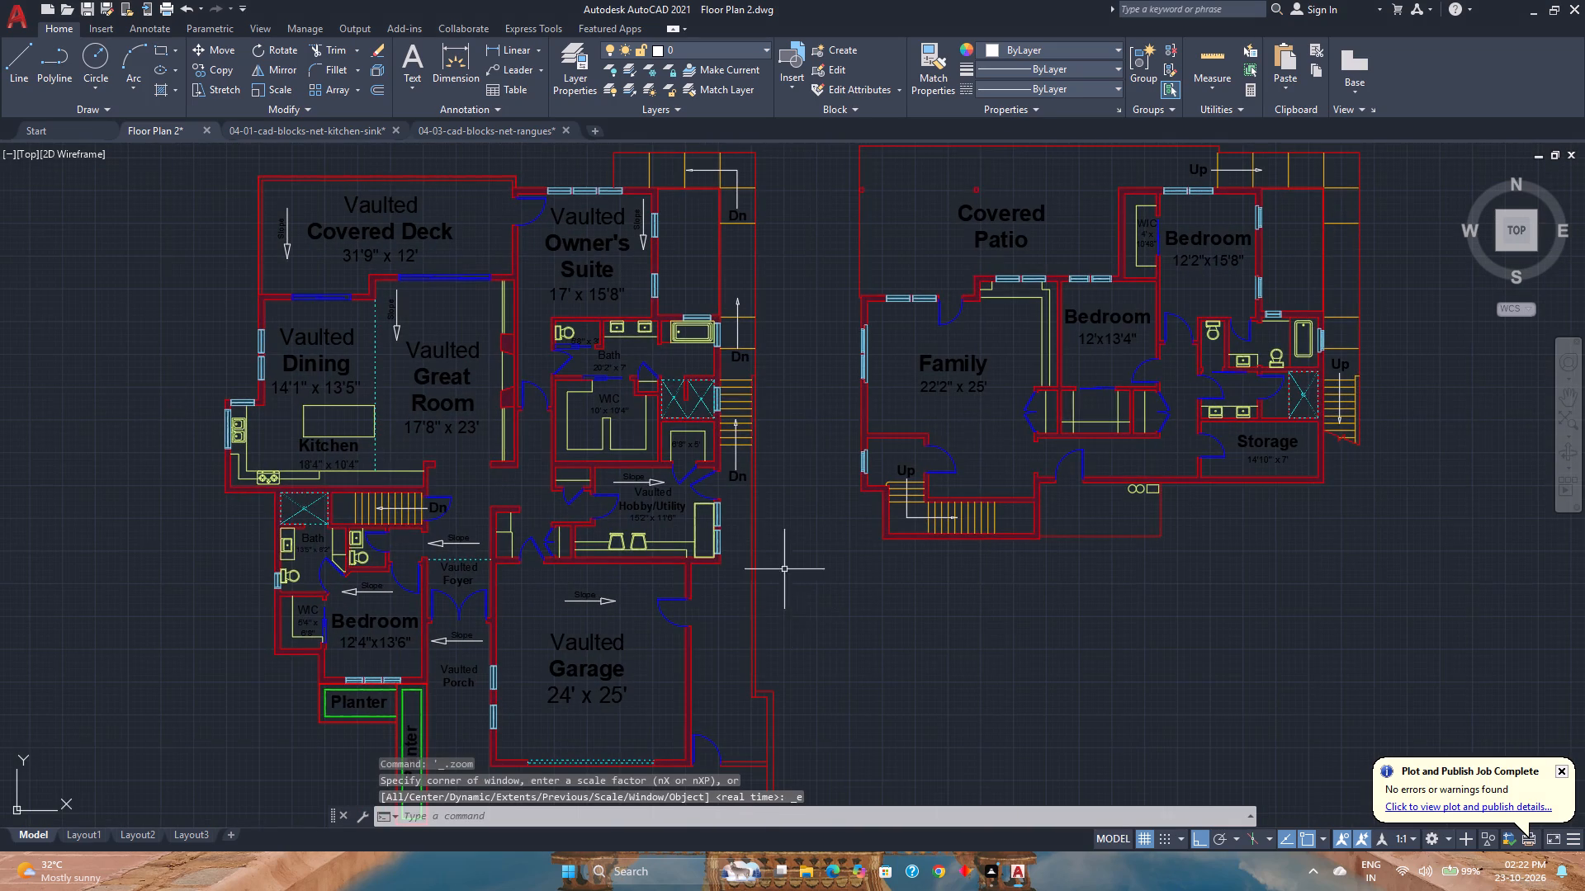
{"action": "scroll", "coordinate": [691, 409], "scroll_direction": "up", "scroll_amount": 5}
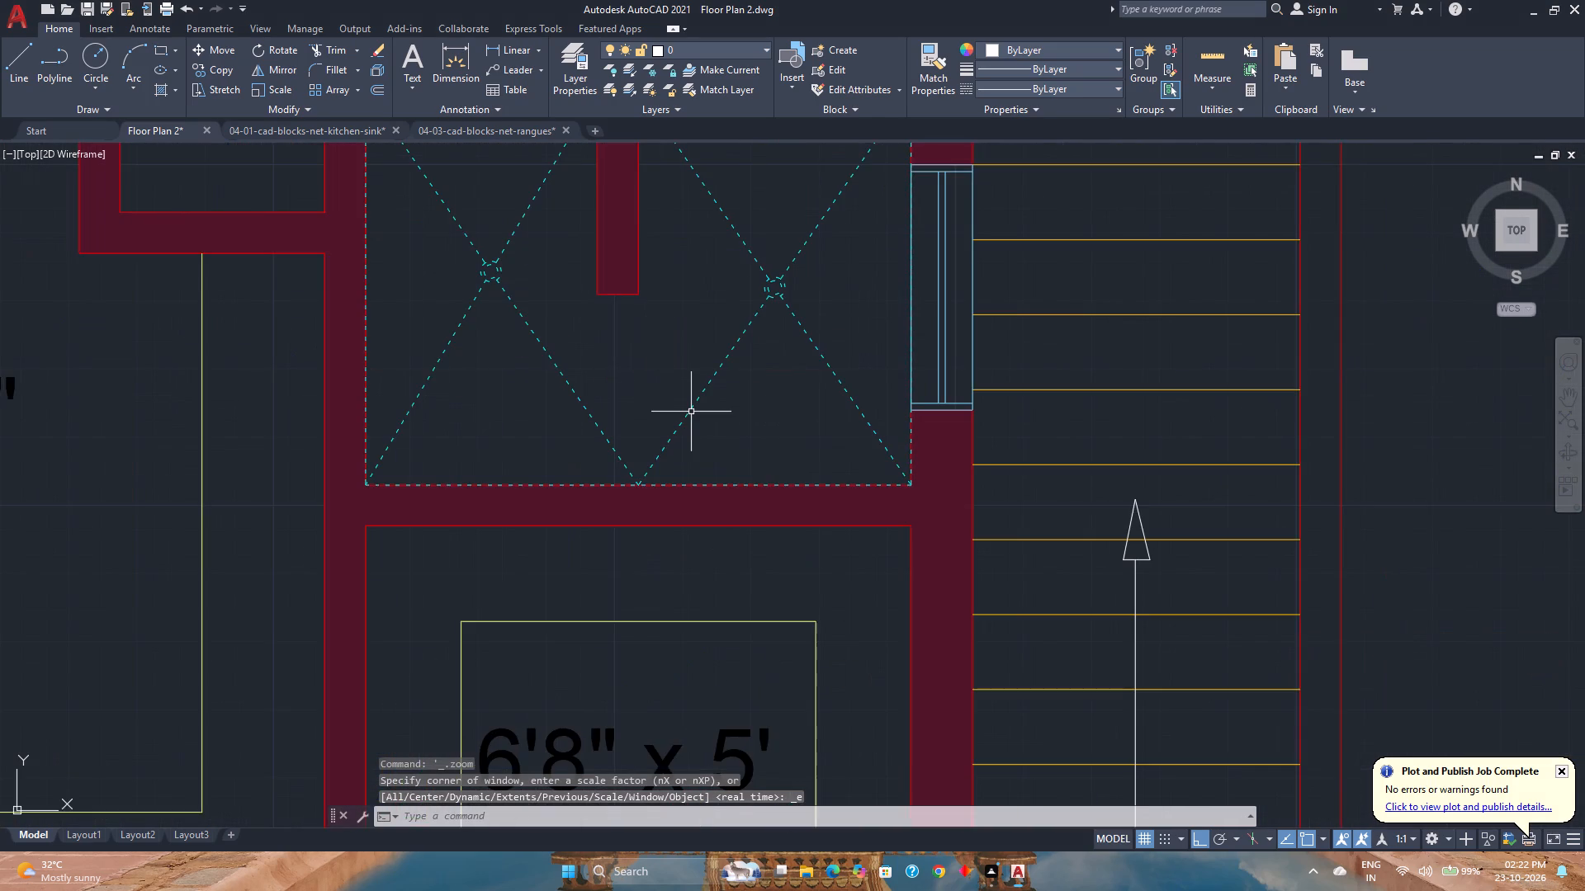
{"action": "scroll", "coordinate": [691, 412], "scroll_direction": "down", "scroll_amount": 5}
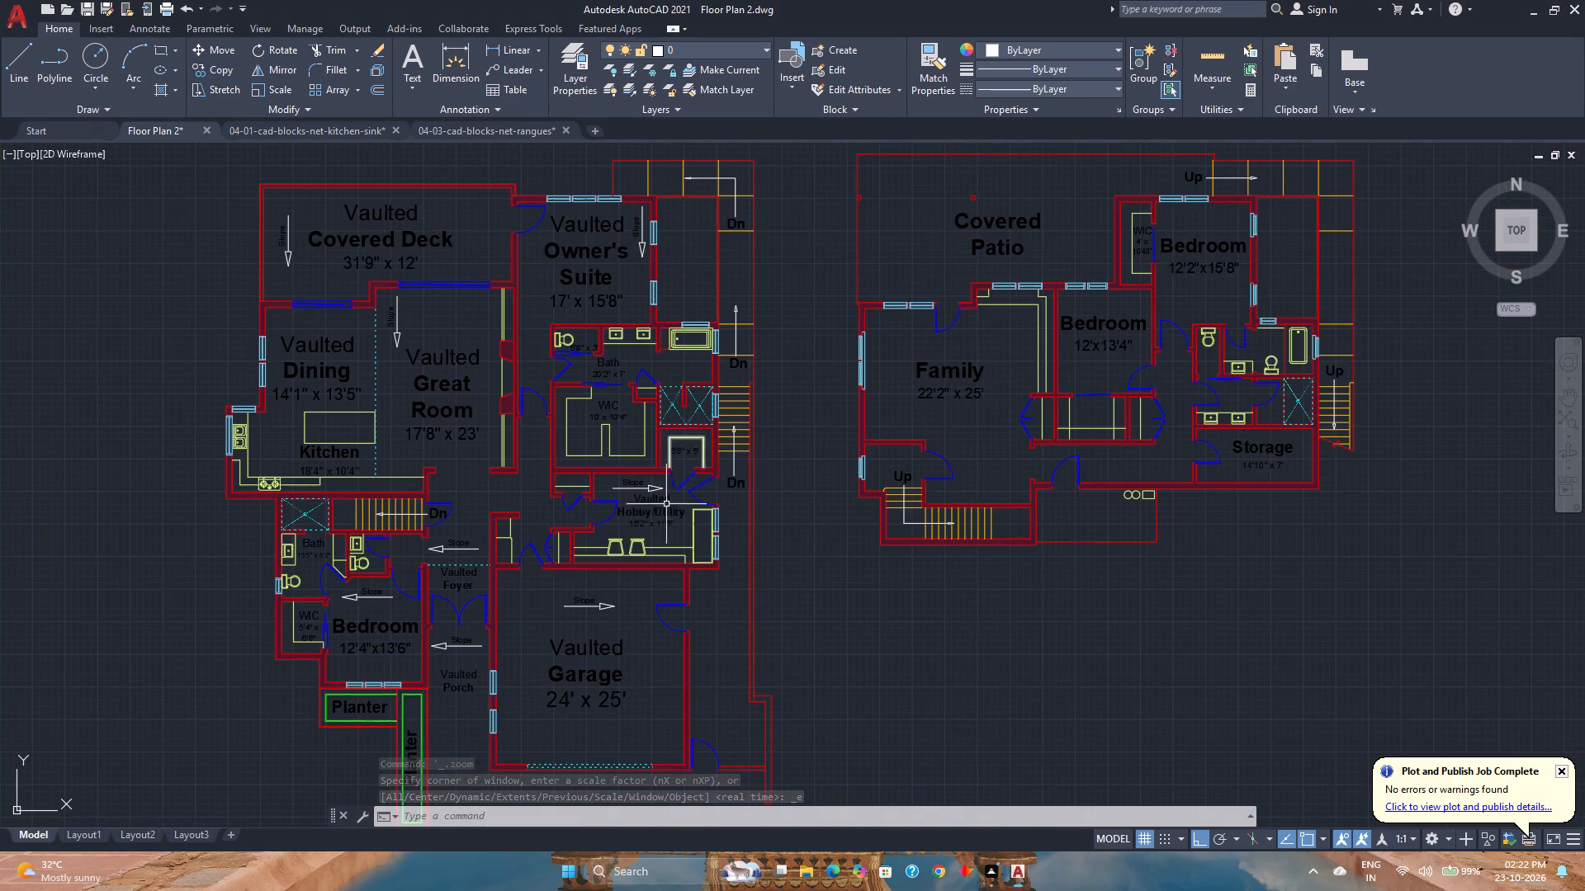
{"action": "middle_click_drag", "start_coordinate": [657, 726], "coordinate": [642, 665]}
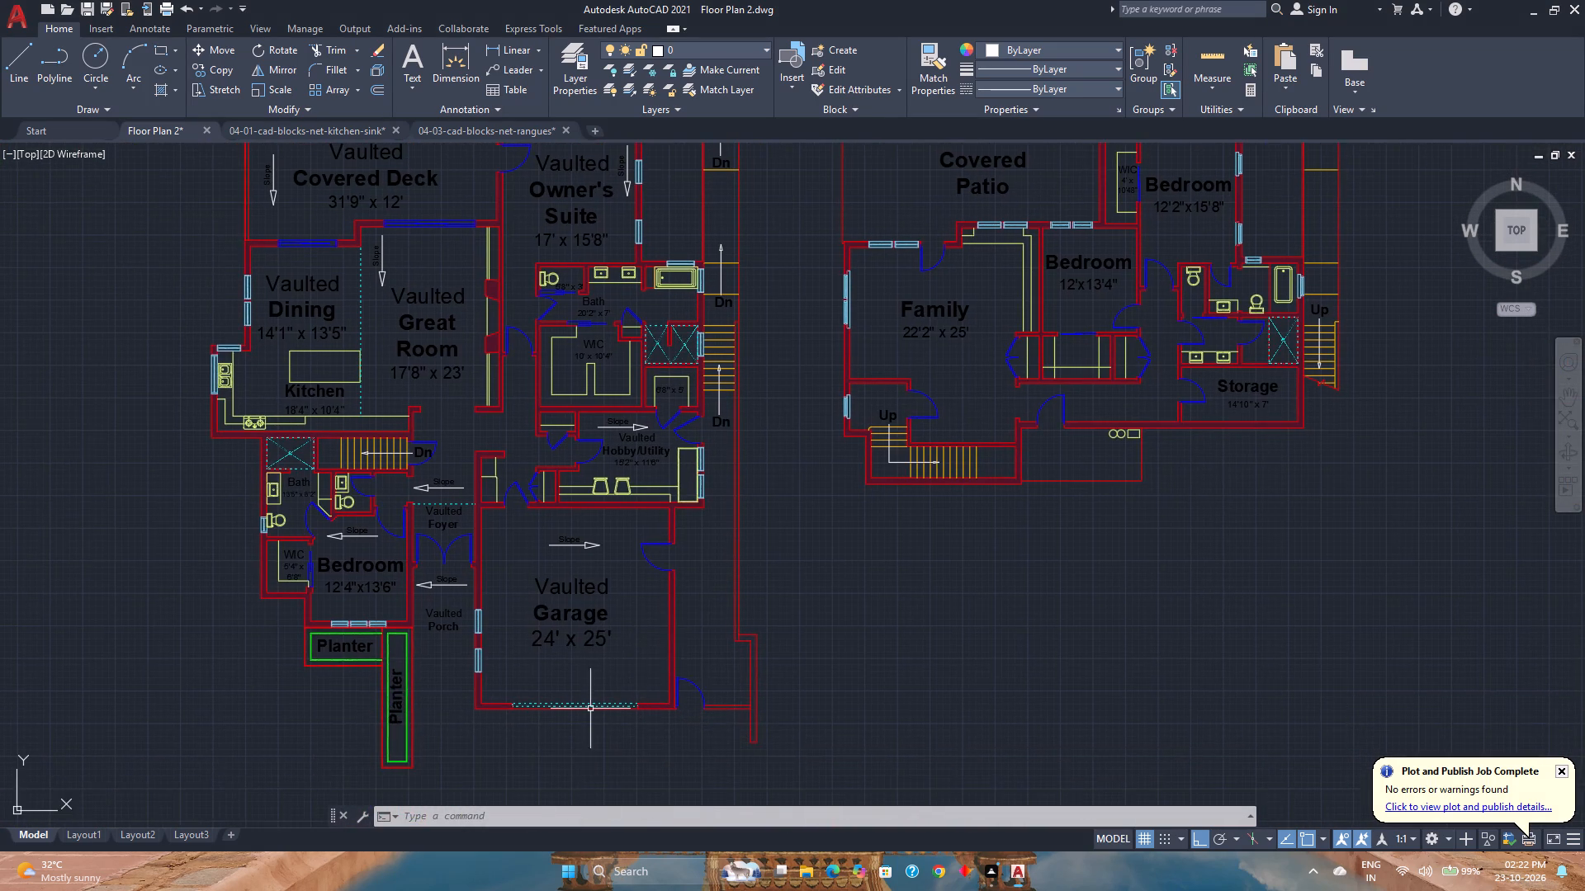
{"action": "scroll", "coordinate": [589, 709], "scroll_direction": "up", "scroll_amount": 6}
{"action": "scroll", "coordinate": [589, 709], "scroll_direction": "down", "scroll_amount": 7}
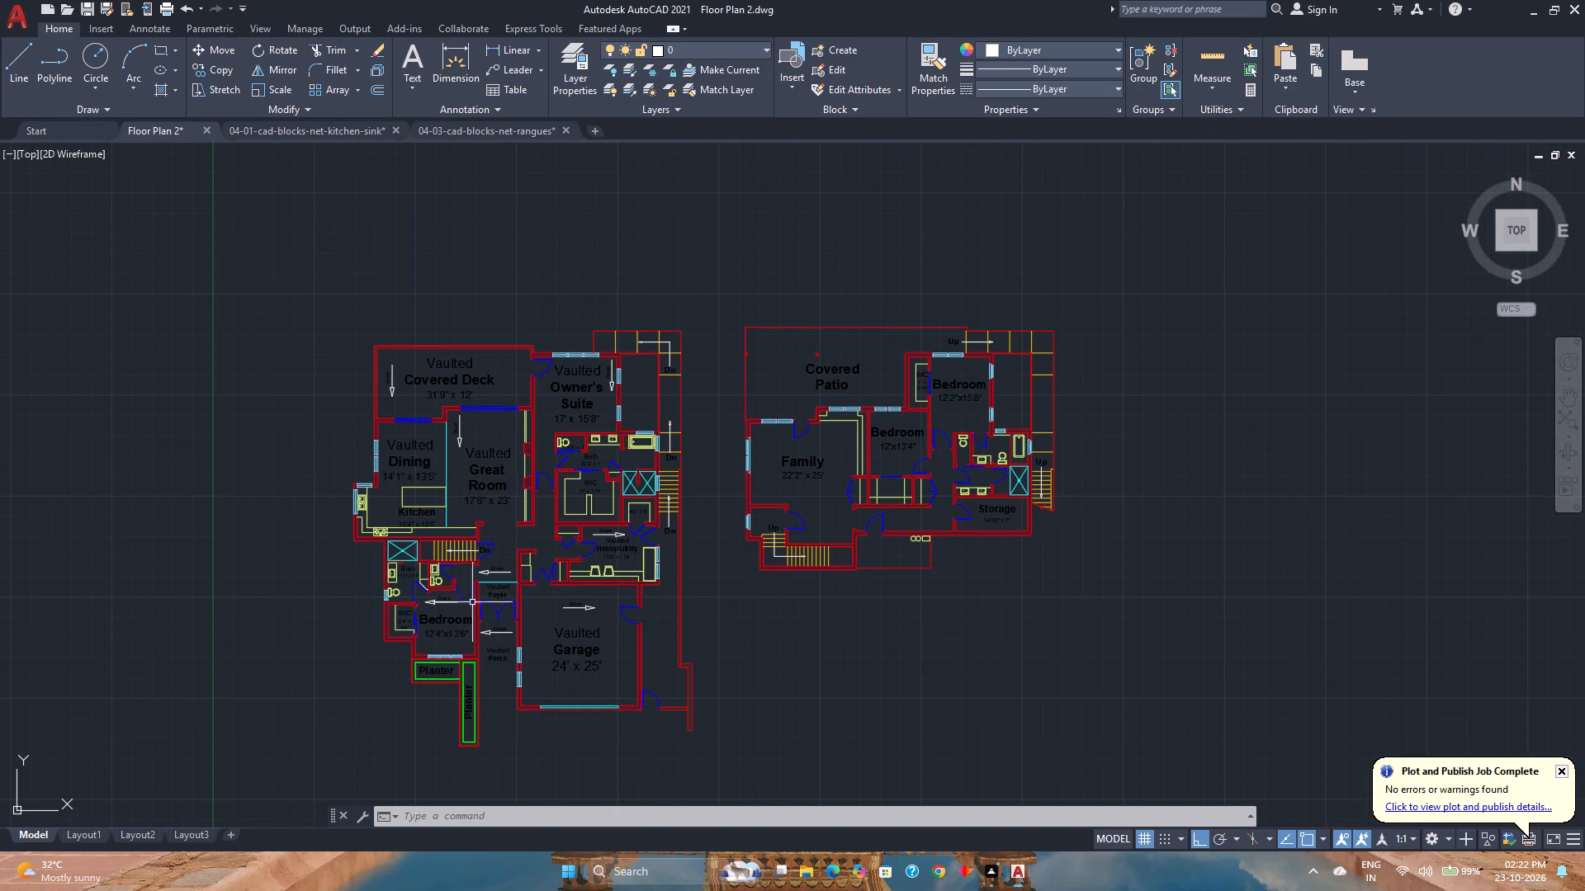
{"action": "scroll", "coordinate": [464, 502], "scroll_direction": "up", "scroll_amount": 2}
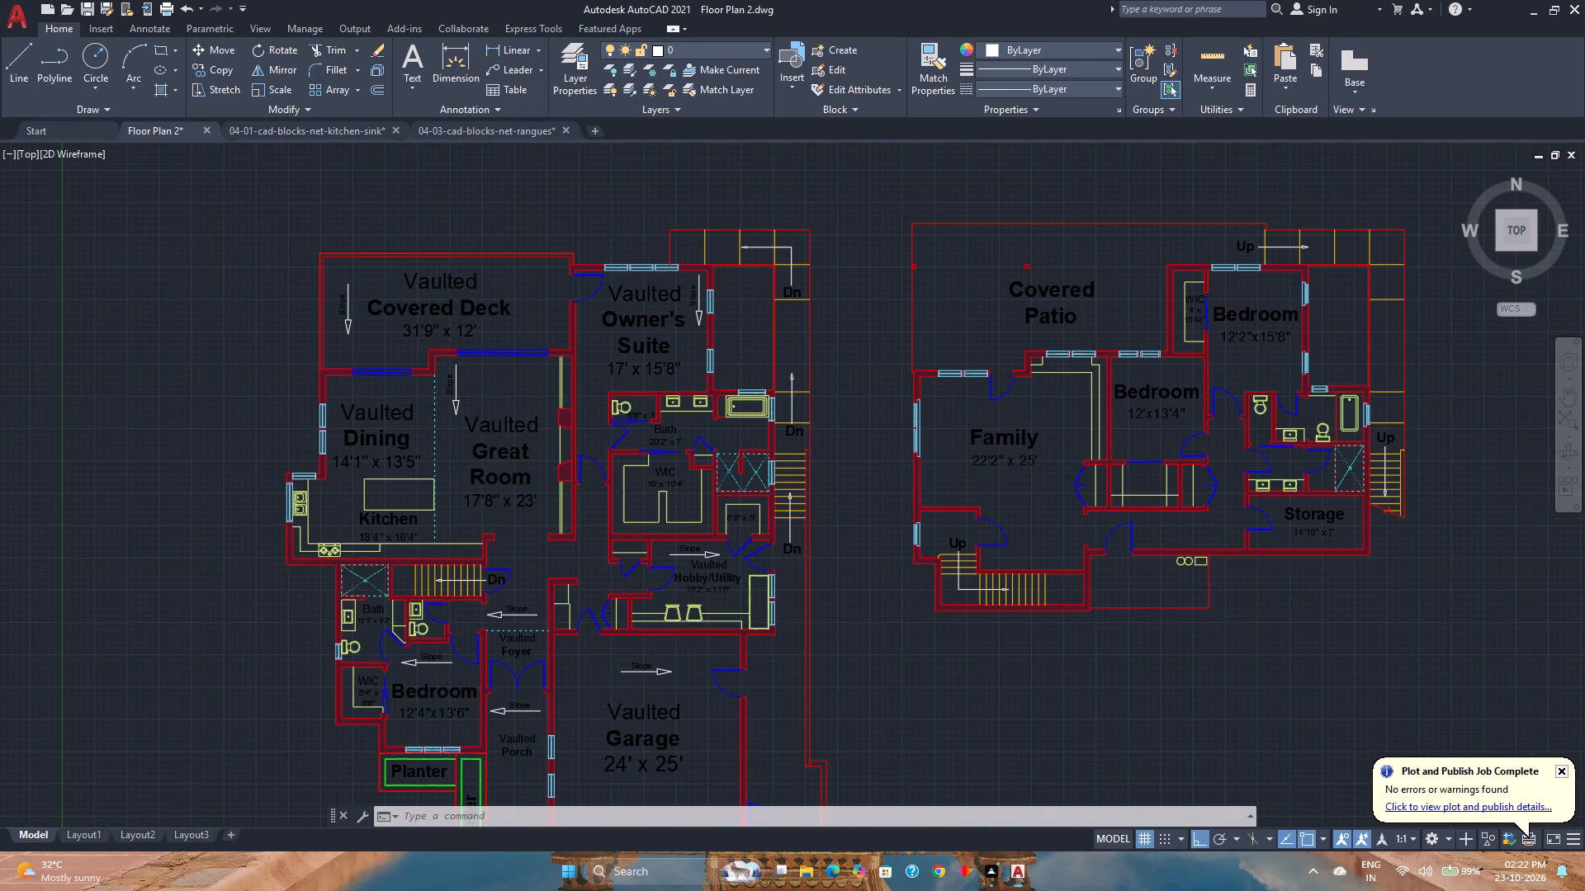
{"action": "scroll", "coordinate": [464, 502], "scroll_direction": "up", "scroll_amount": 1}
{"action": "scroll", "coordinate": [464, 502], "scroll_direction": "down", "scroll_amount": 2}
{"action": "middle_click_drag", "start_coordinate": [930, 695], "coordinate": [912, 689]}
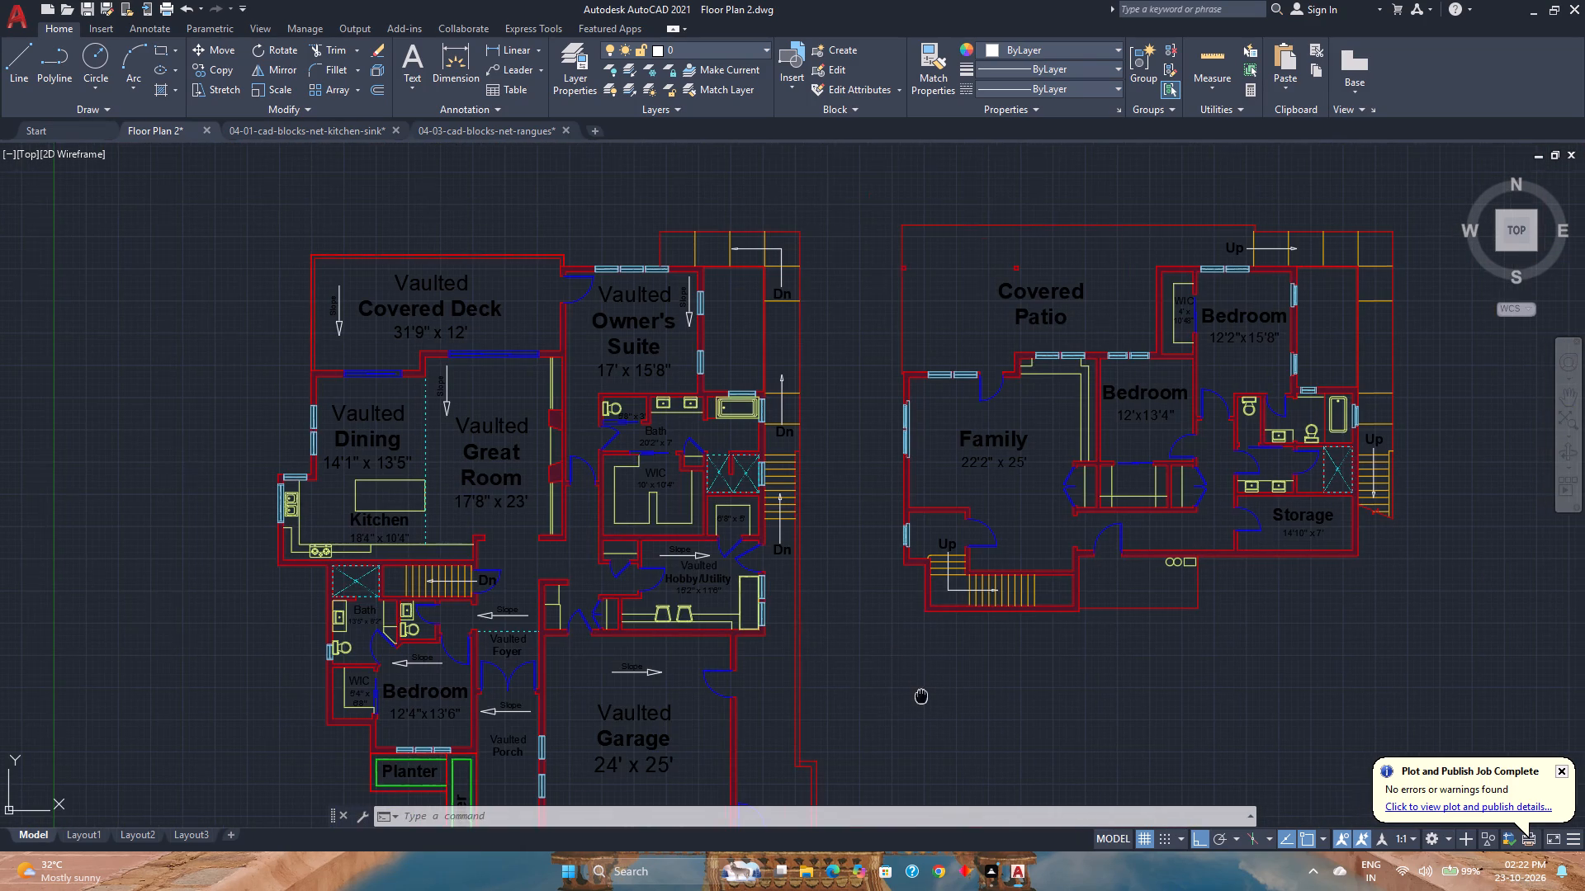
{"action": "middle_click_drag", "start_coordinate": [912, 689], "coordinate": [878, 647]}
{"action": "middle_click", "coordinate": [864, 629]}
{"action": "middle_click", "coordinate": [861, 625]}
{"action": "middle_click", "coordinate": [860, 623]}
{"action": "middle_click_drag", "start_coordinate": [924, 660], "coordinate": [868, 607]}
{"action": "middle_click", "coordinate": [868, 607]}
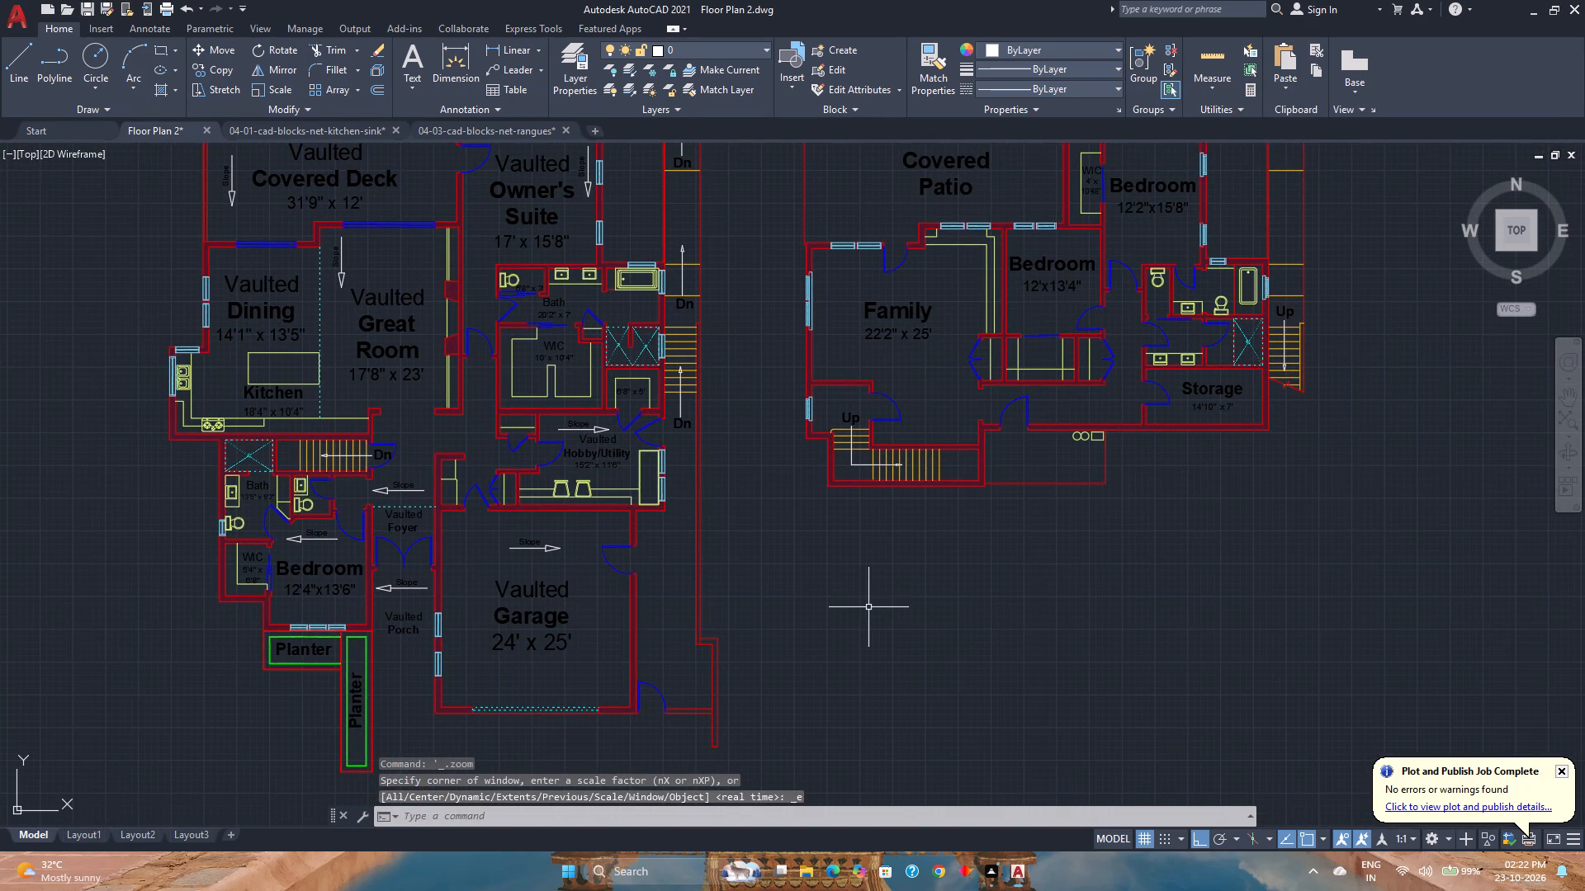
Save the Floor Plan 2 drawing.
{"action": "key", "text": "ctrl+s"}
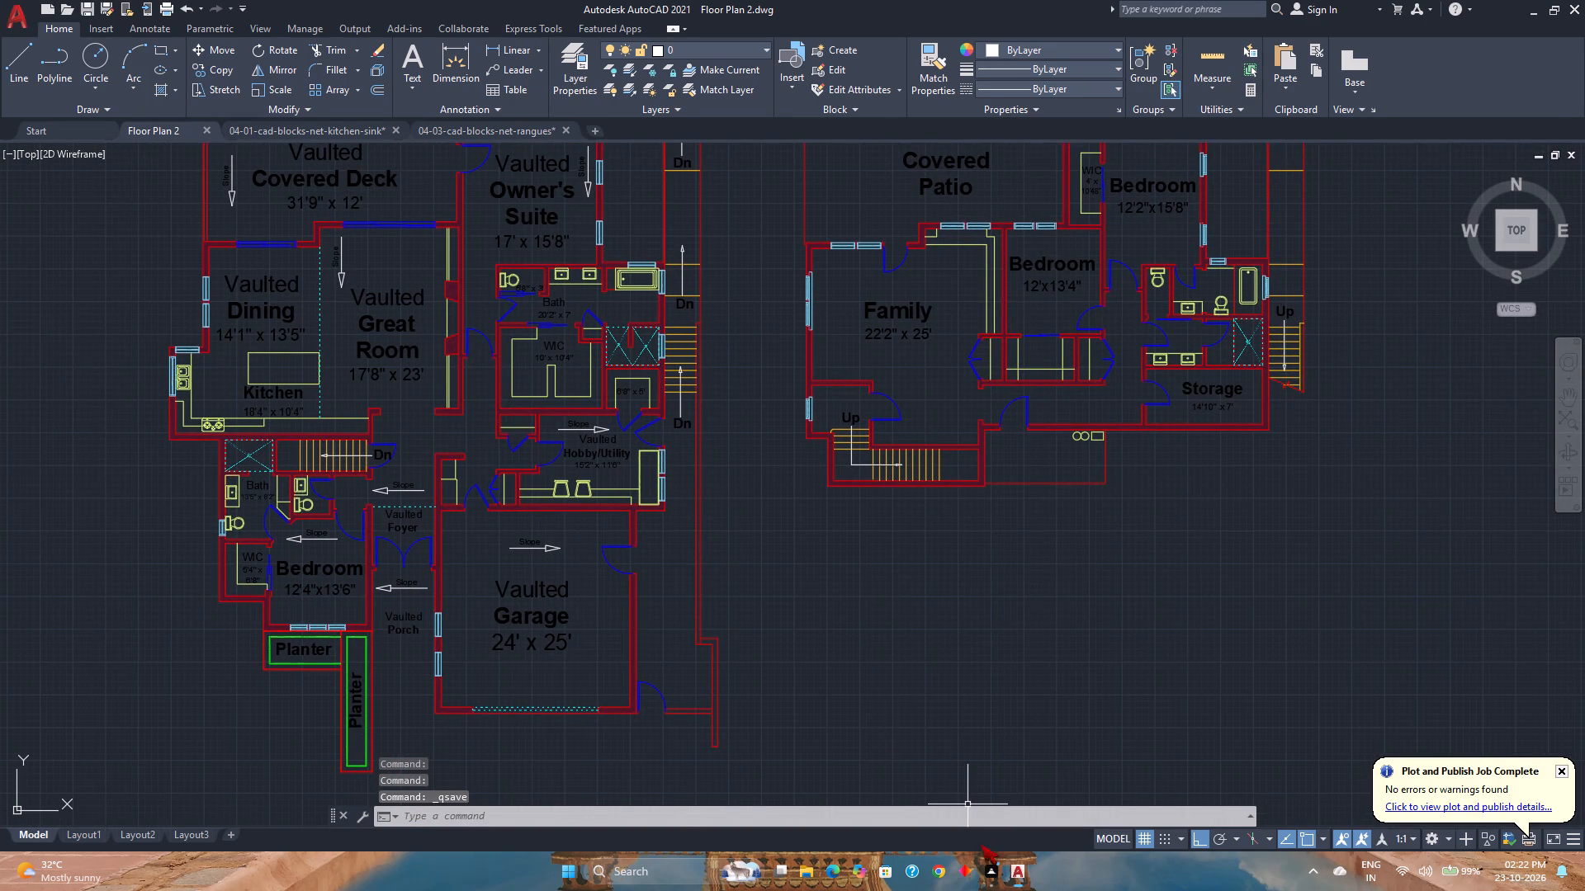
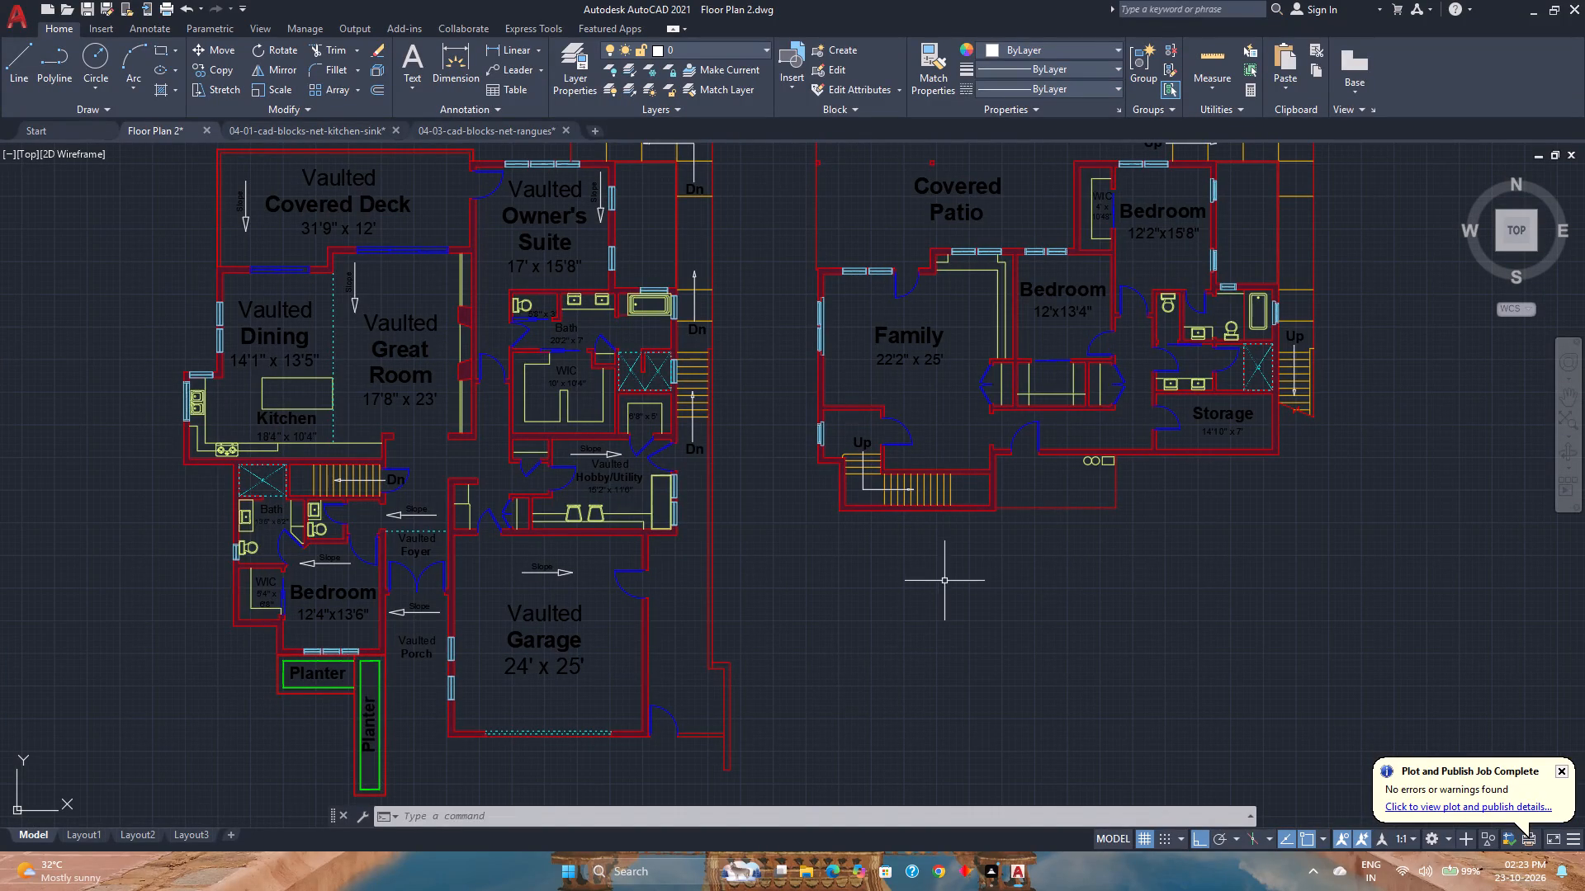
Examine both floor plans overall and up close, including the lower-level bath, storage and family areas.
{"action": "scroll", "coordinate": [944, 579], "scroll_direction": "down", "scroll_amount": 1}
{"action": "scroll", "coordinate": [857, 388], "scroll_direction": "up", "scroll_amount": 1}
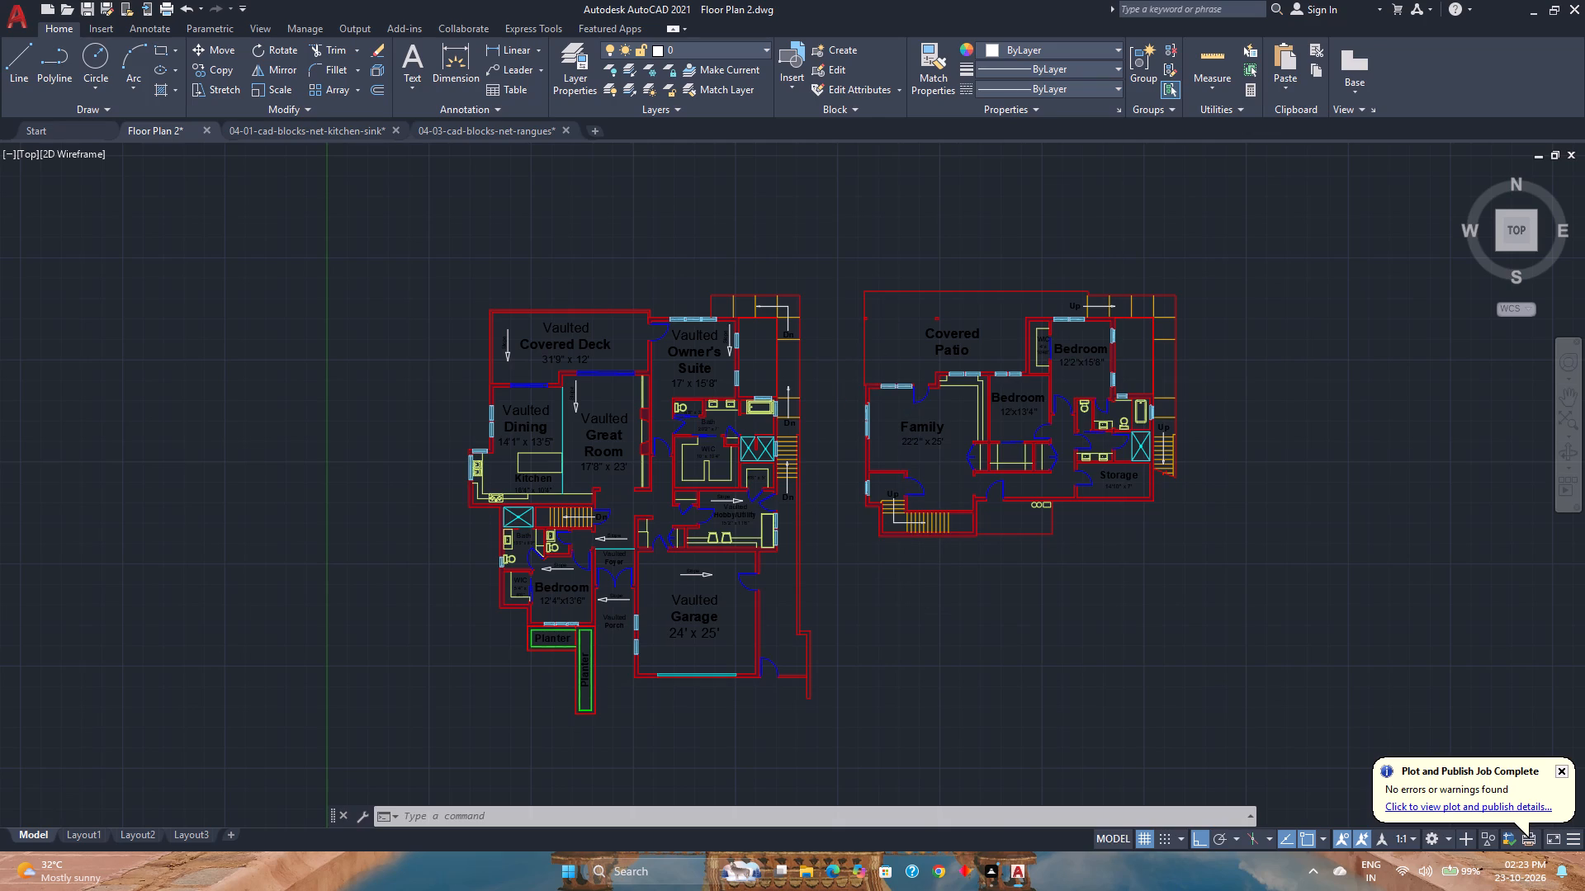
{"action": "scroll", "coordinate": [852, 387], "scroll_direction": "up", "scroll_amount": 1}
{"action": "scroll", "coordinate": [852, 387], "scroll_direction": "down", "scroll_amount": 1}
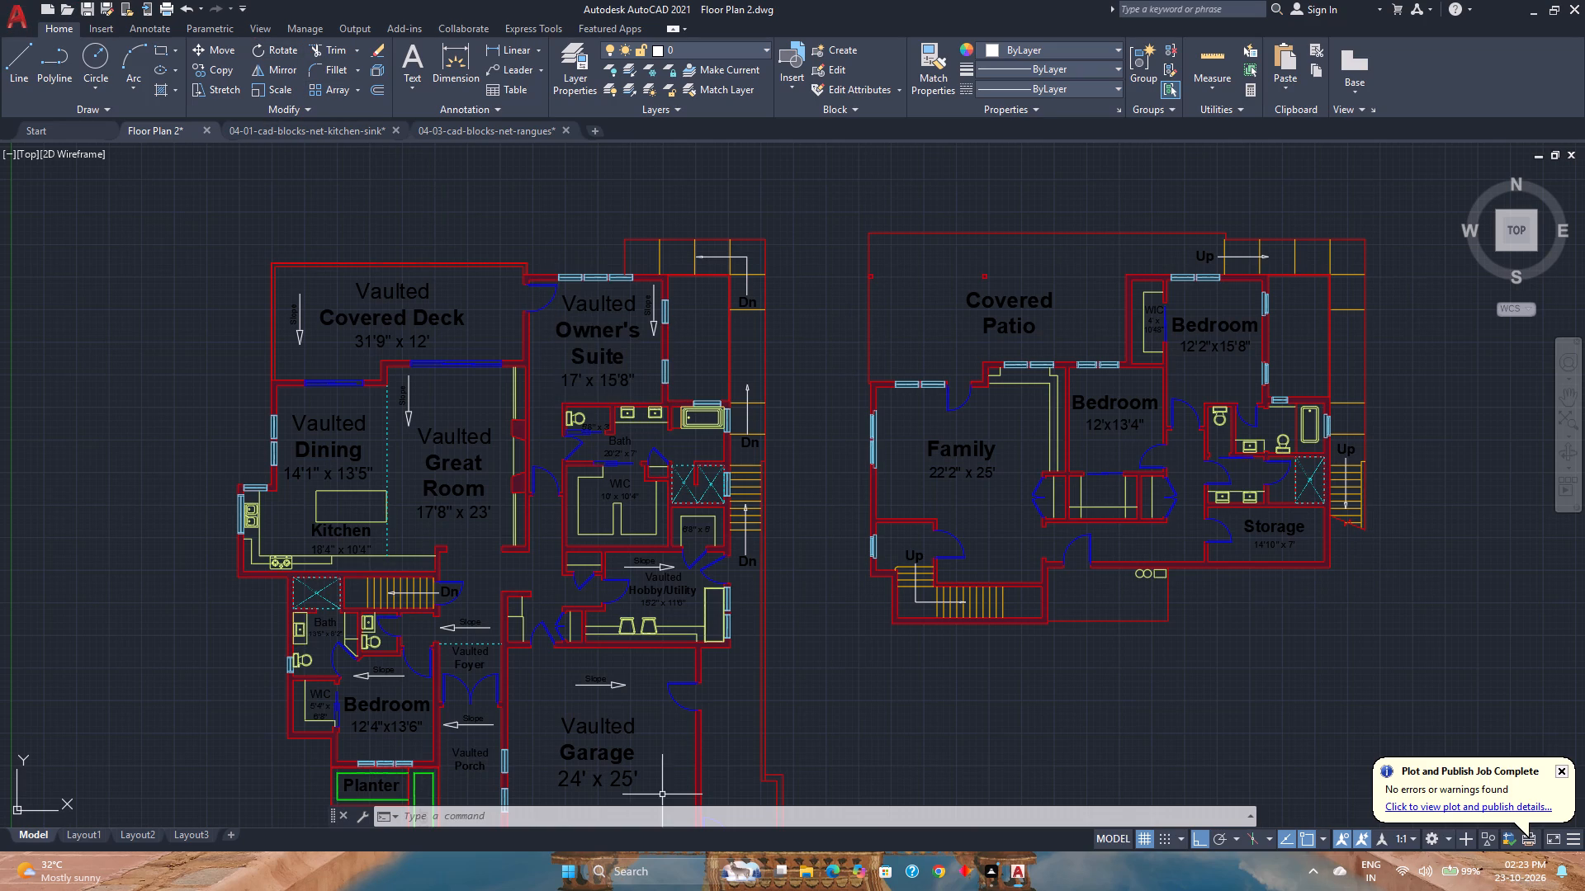
{"action": "middle_click", "coordinate": [803, 672]}
{"action": "middle_click_drag", "start_coordinate": [803, 672], "coordinate": [796, 638]}
{"action": "middle_click_drag", "start_coordinate": [796, 635], "coordinate": [797, 610]}
{"action": "middle_click", "coordinate": [797, 610]}
{"action": "middle_click", "coordinate": [797, 610]}
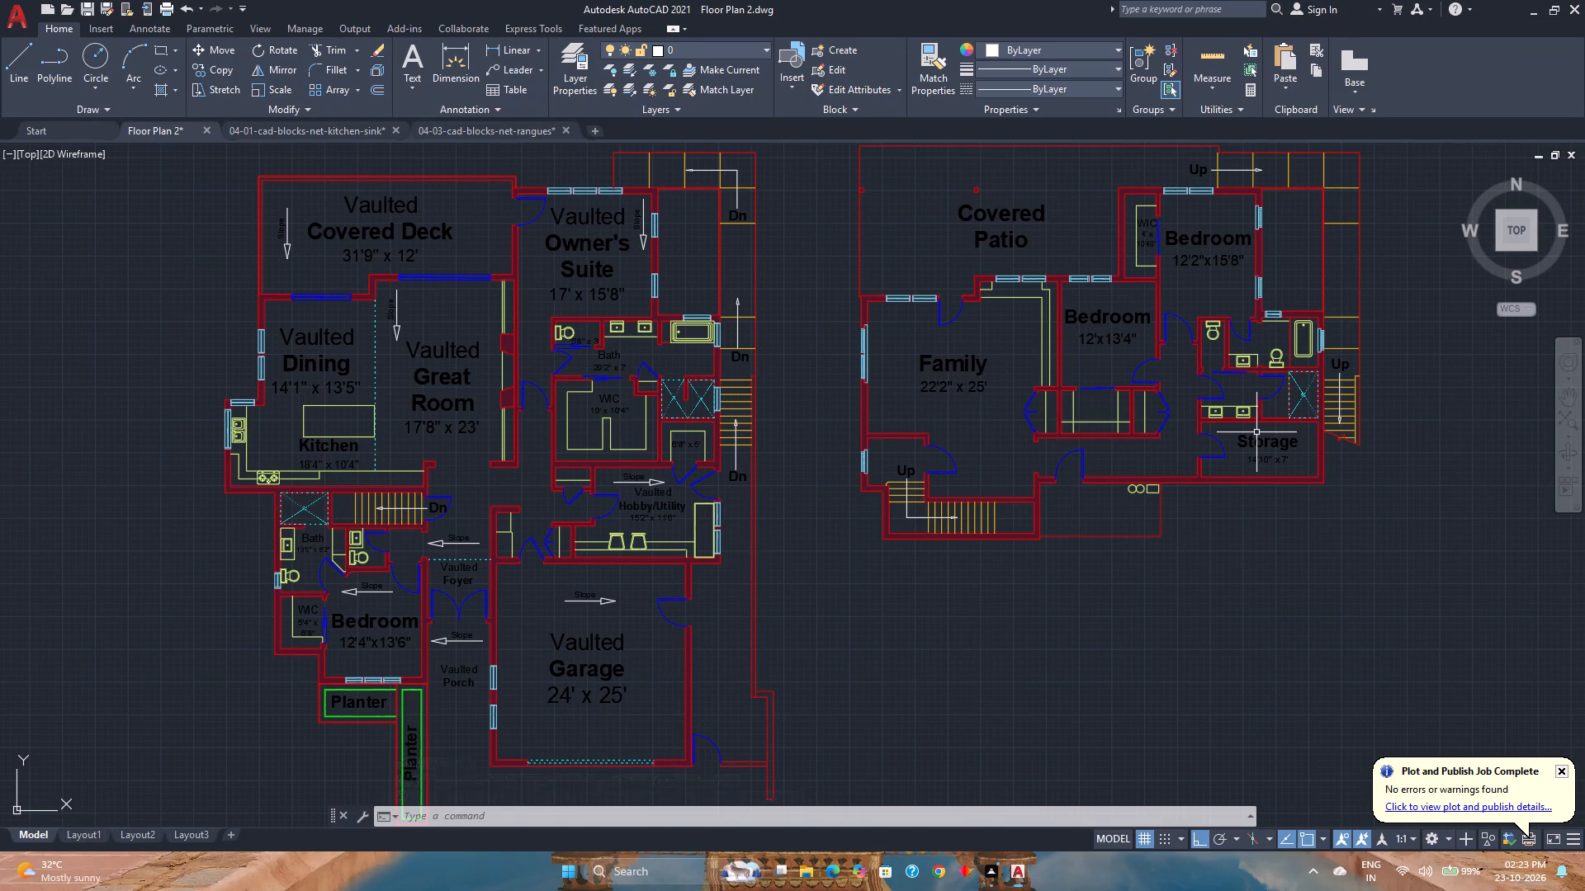
{"action": "scroll", "coordinate": [1256, 432], "scroll_direction": "up", "scroll_amount": 1}
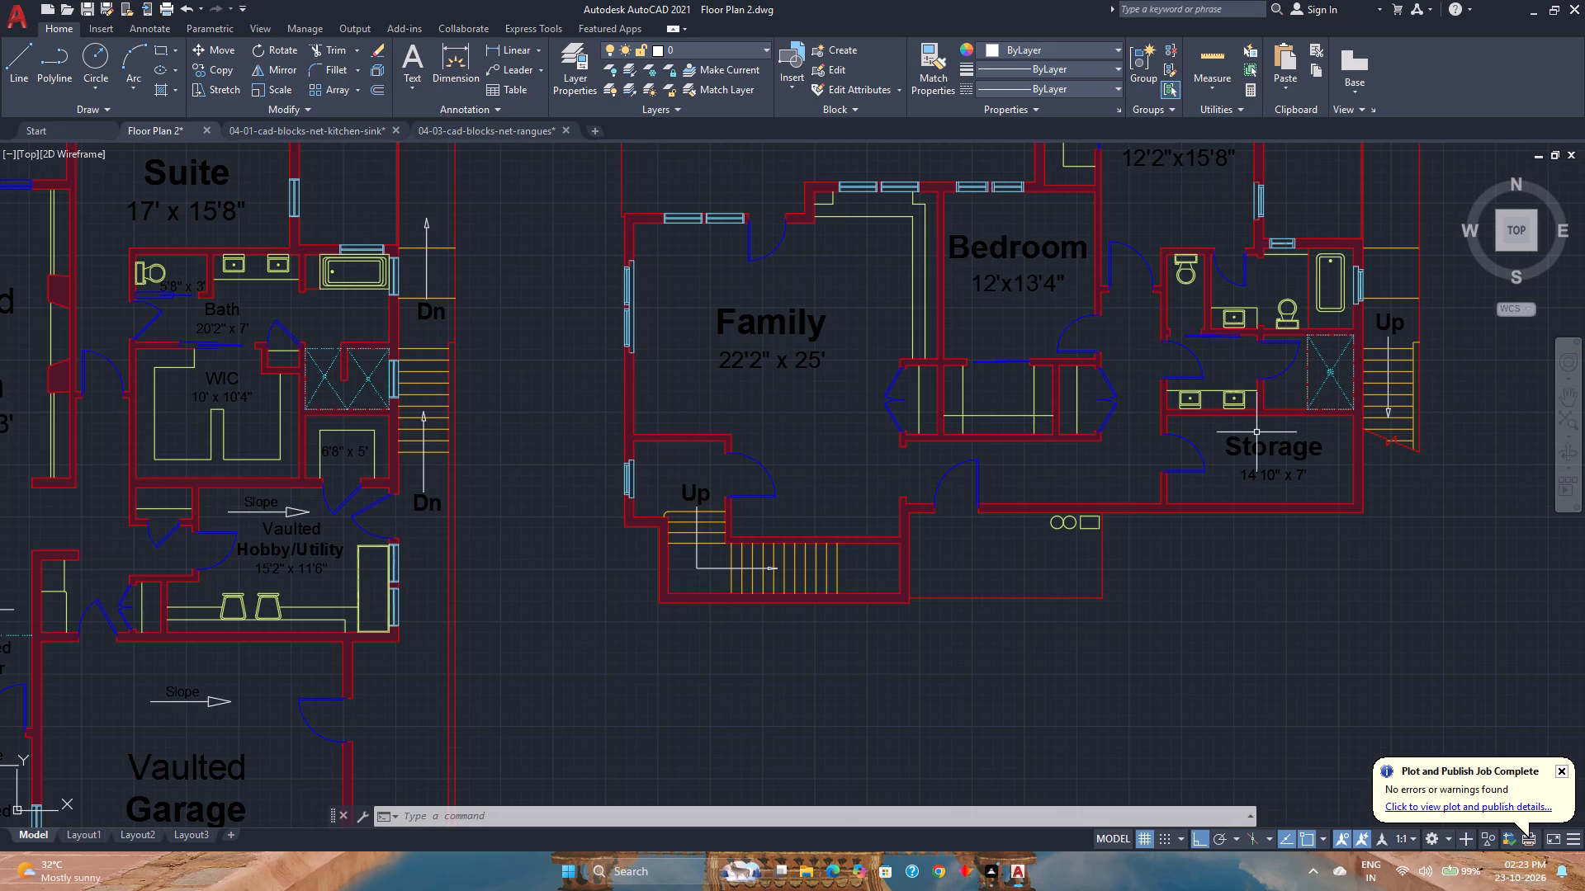
{"action": "scroll", "coordinate": [1256, 432], "scroll_direction": "up", "scroll_amount": 1}
{"action": "scroll", "coordinate": [1256, 432], "scroll_direction": "down", "scroll_amount": 1}
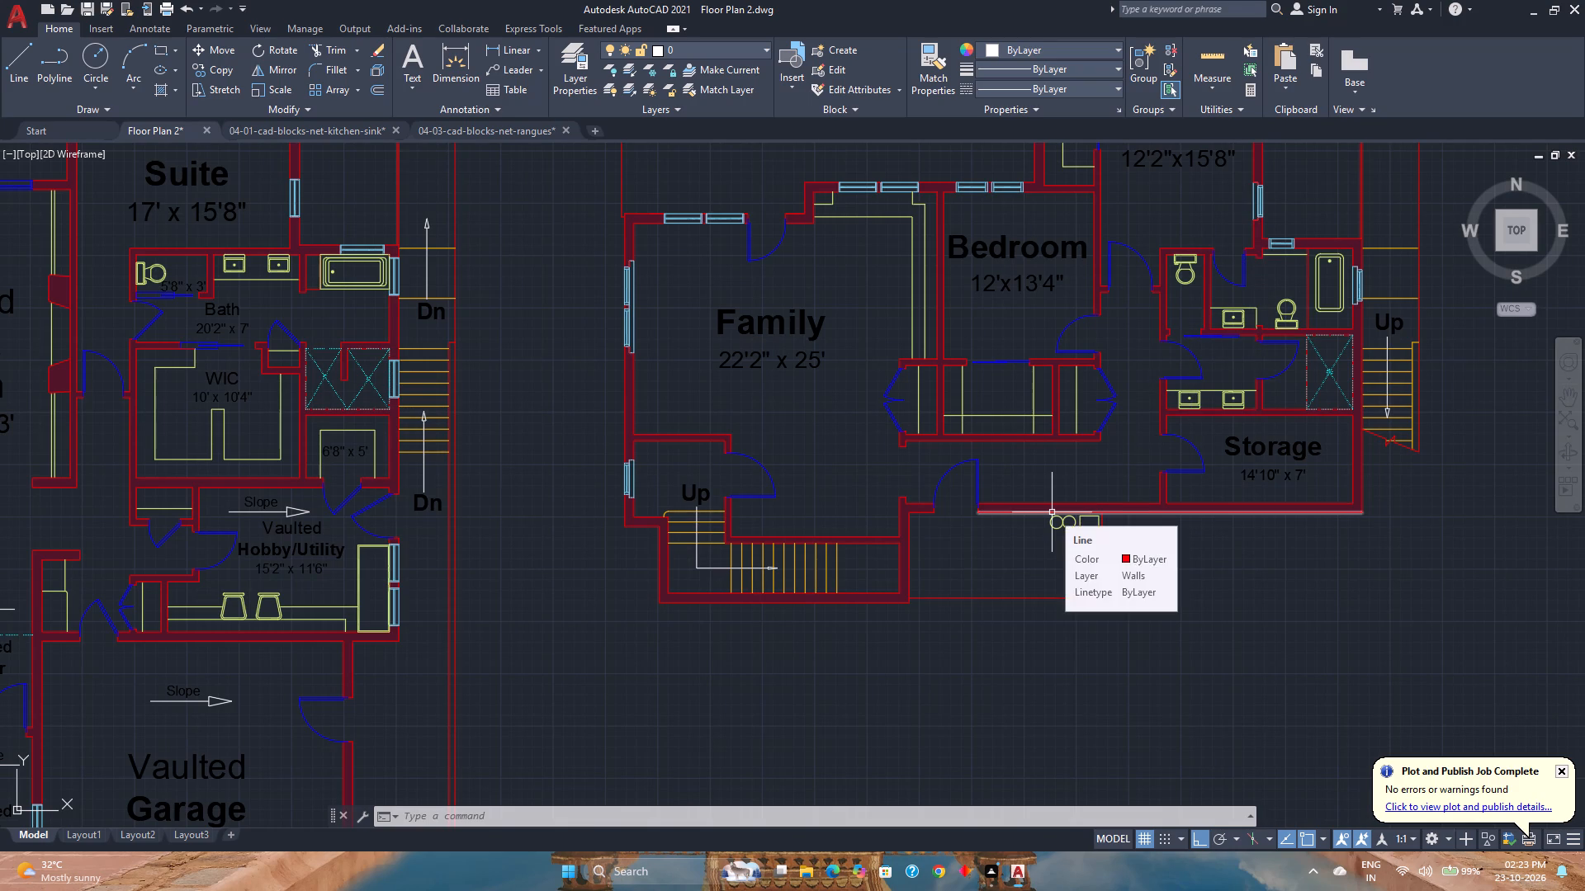
{"action": "scroll", "coordinate": [895, 416], "scroll_direction": "down", "scroll_amount": 1}
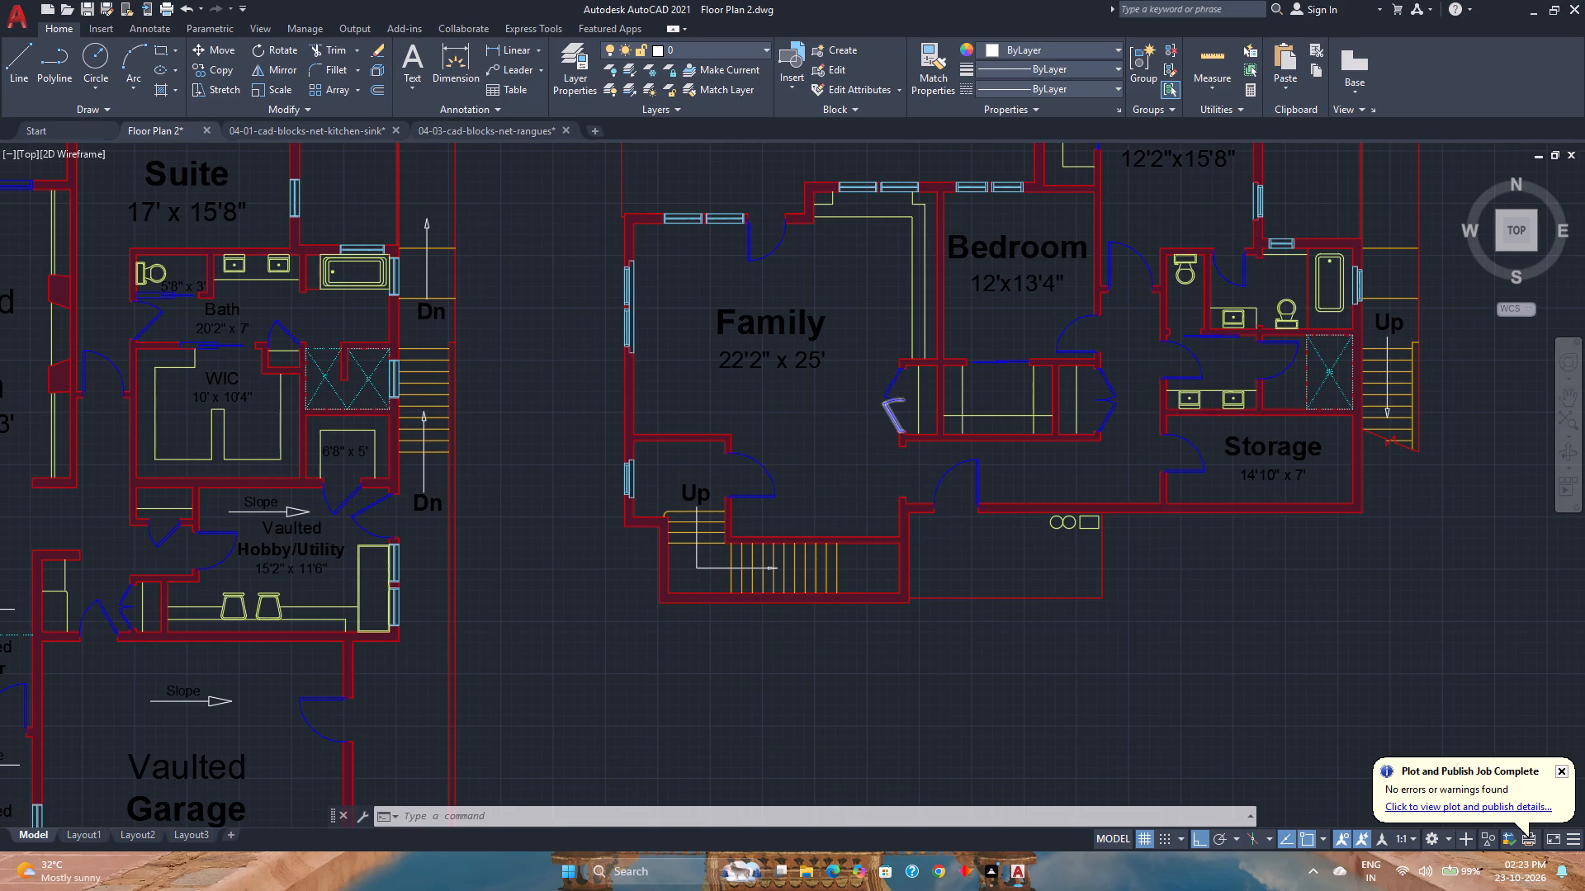
{"action": "middle_click_drag", "start_coordinate": [1054, 376], "coordinate": [1062, 373]}
{"action": "middle_click_drag", "start_coordinate": [1062, 373], "coordinate": [827, 454]}
{"action": "middle_click", "coordinate": [827, 454]}
{"action": "middle_click", "coordinate": [826, 455]}
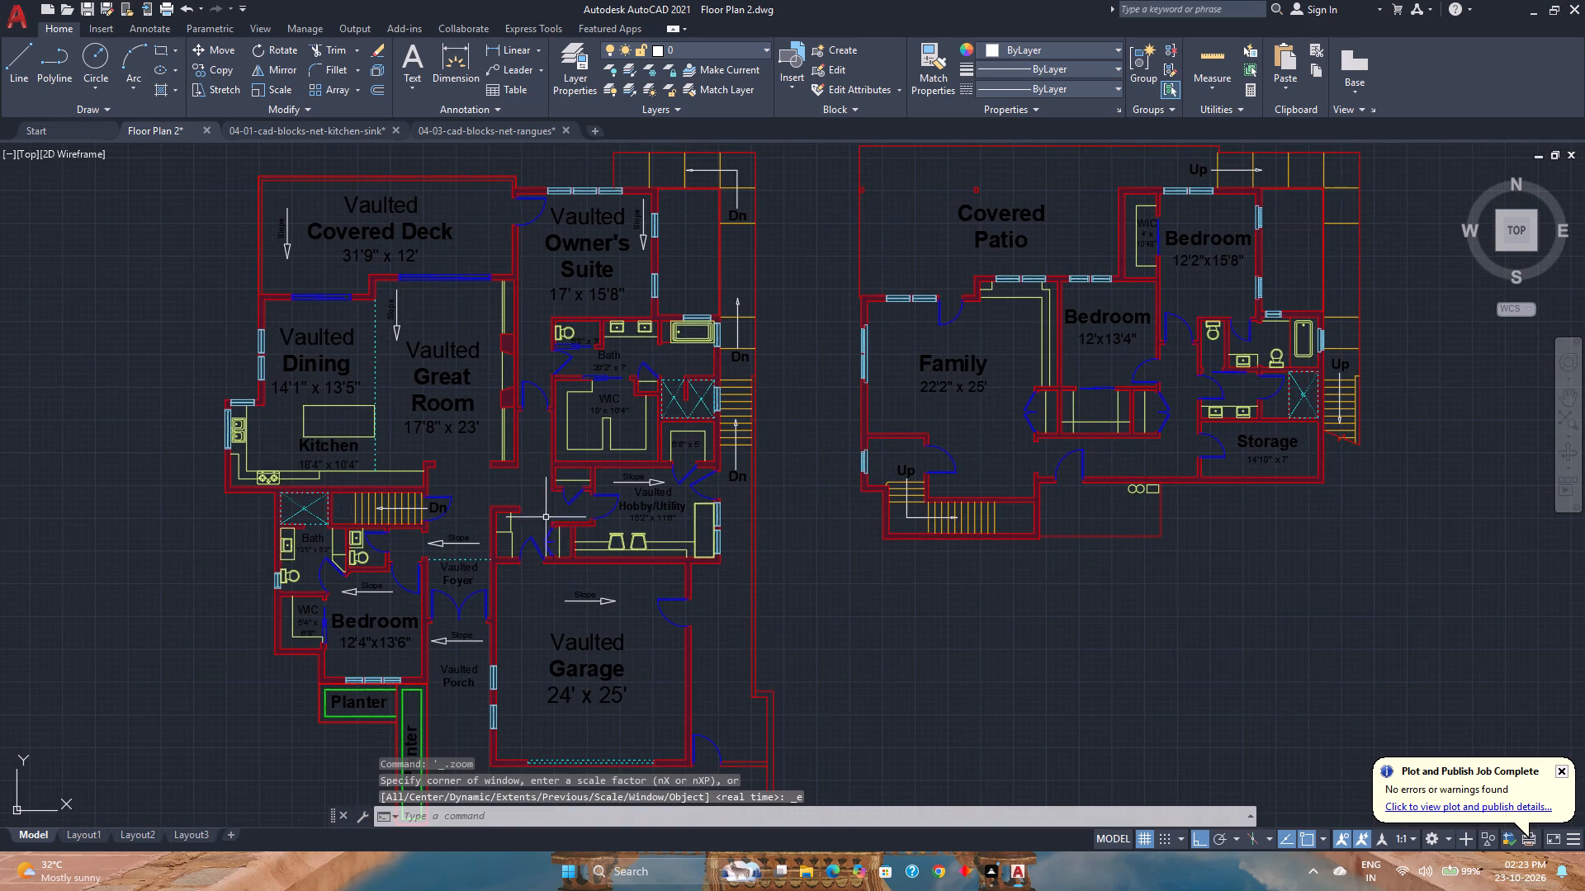
Copy the sliding door between the owner's bath and WIC to the wall stub between the lower-level bath's sink and toilet.
{"action": "scroll", "coordinate": [611, 378], "scroll_direction": "up", "scroll_amount": 4}
{"action": "left_click", "coordinate": [589, 403]}
{"action": "left_click", "coordinate": [575, 363]}
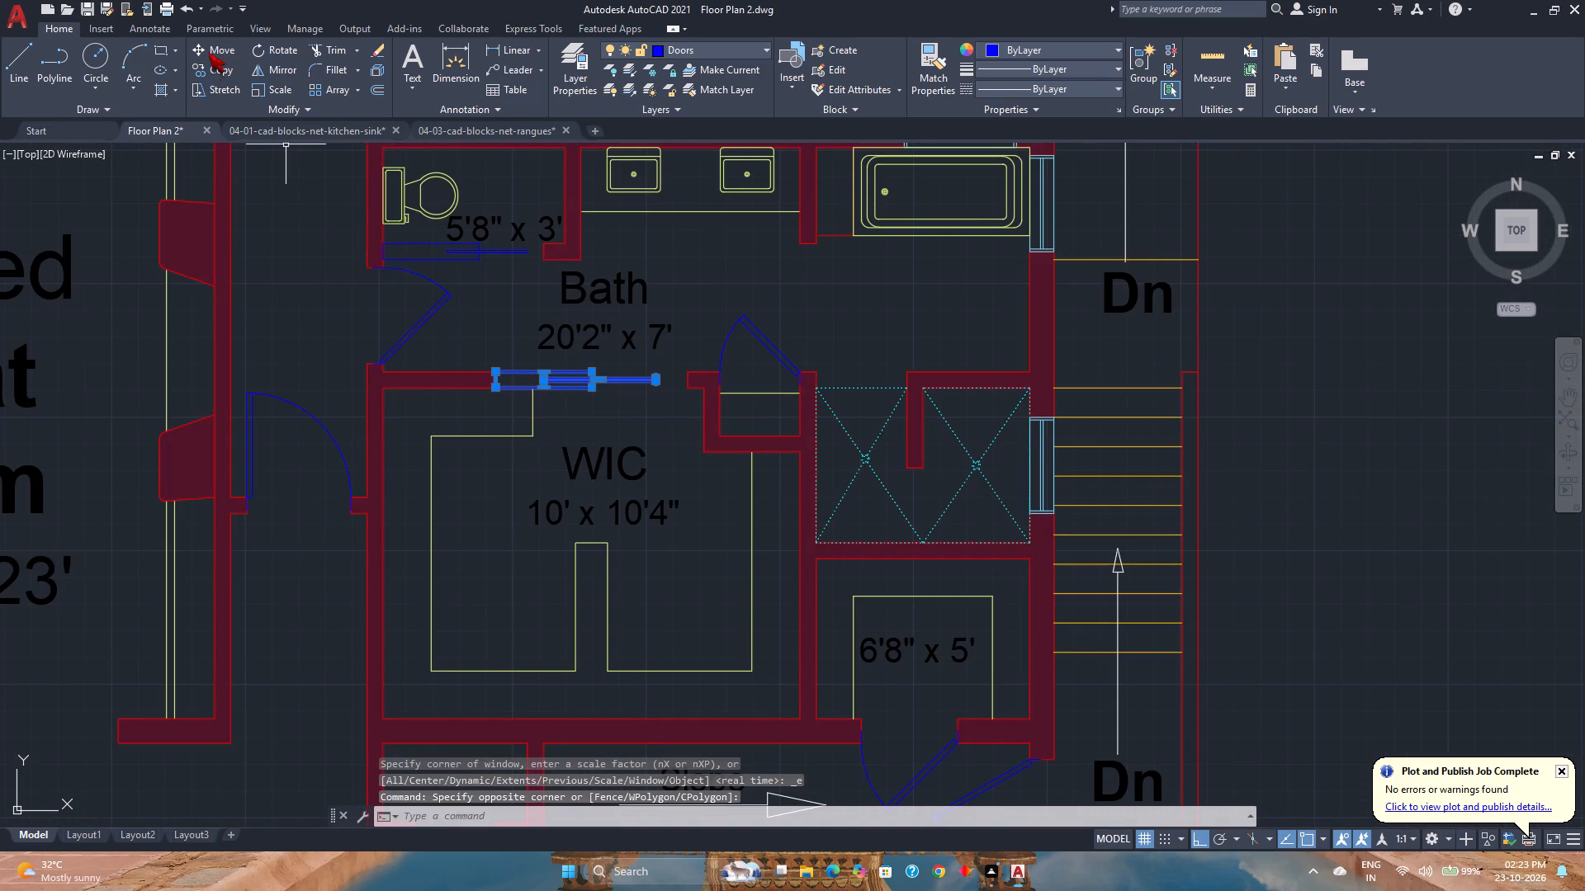
{"action": "left_click", "coordinate": [215, 64]}
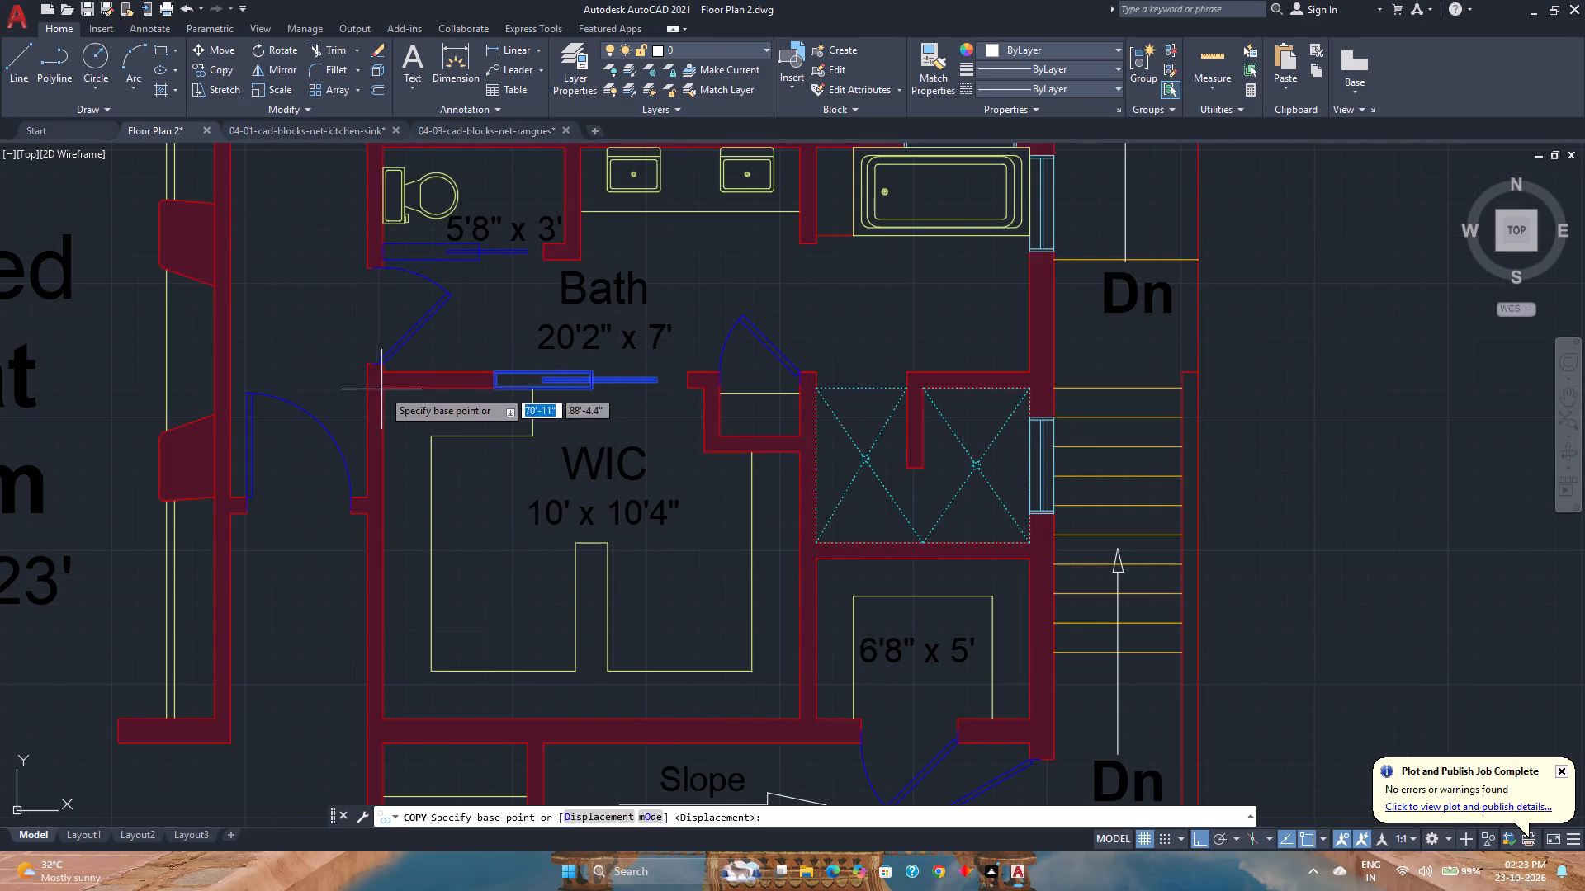
{"action": "left_click", "coordinate": [495, 392]}
{"action": "scroll", "coordinate": [491, 392], "scroll_direction": "down", "scroll_amount": 3}
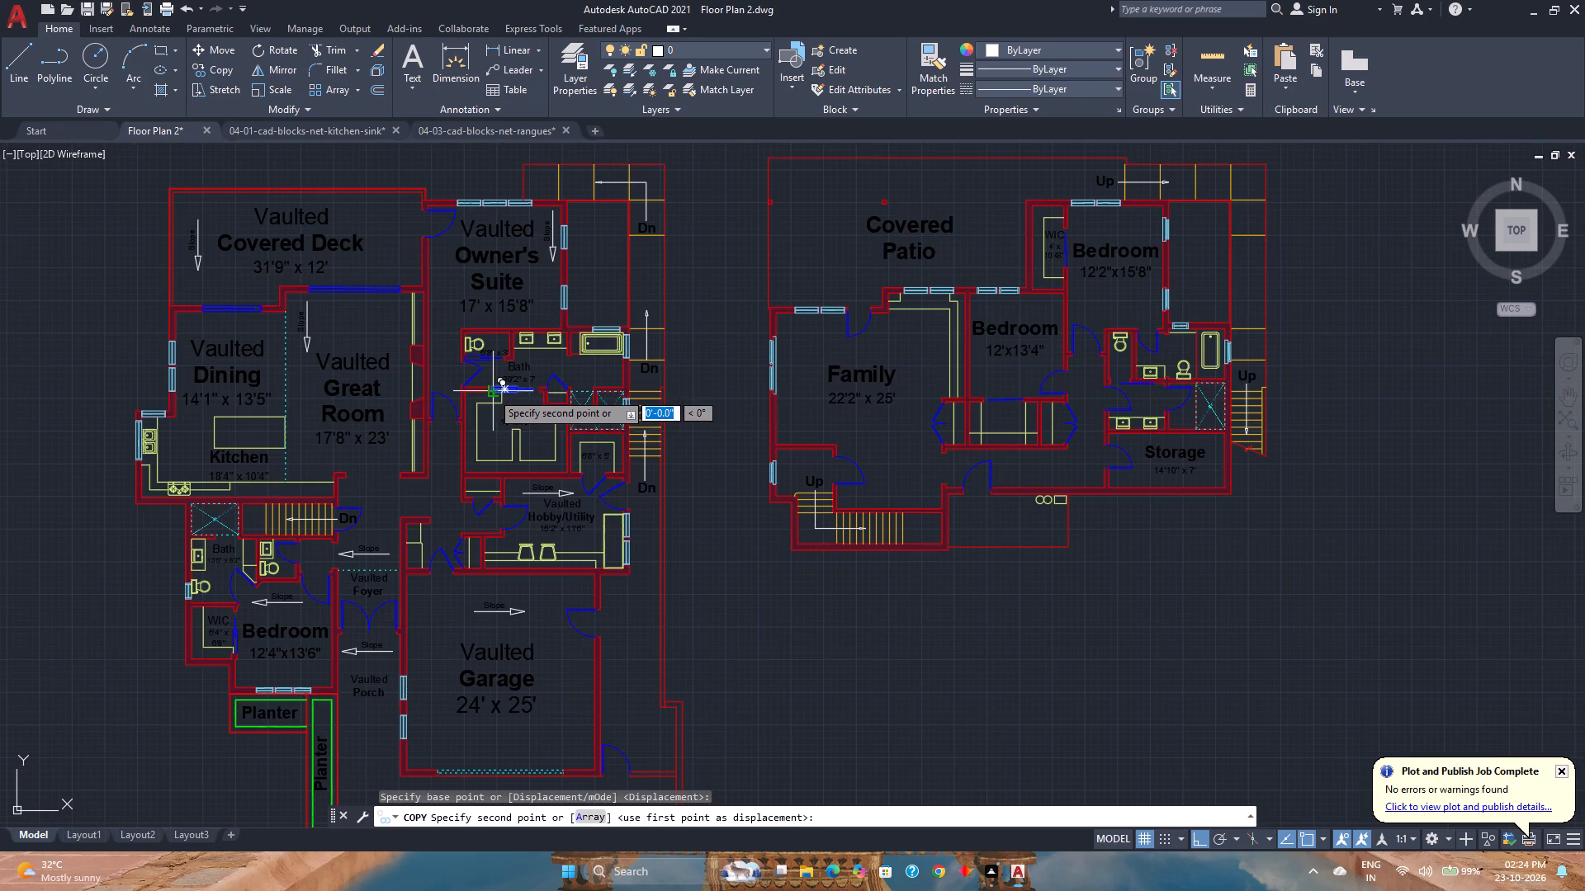
{"action": "scroll", "coordinate": [1200, 342], "scroll_direction": "up", "scroll_amount": 2}
{"action": "scroll", "coordinate": [1136, 436], "scroll_direction": "up", "scroll_amount": 3}
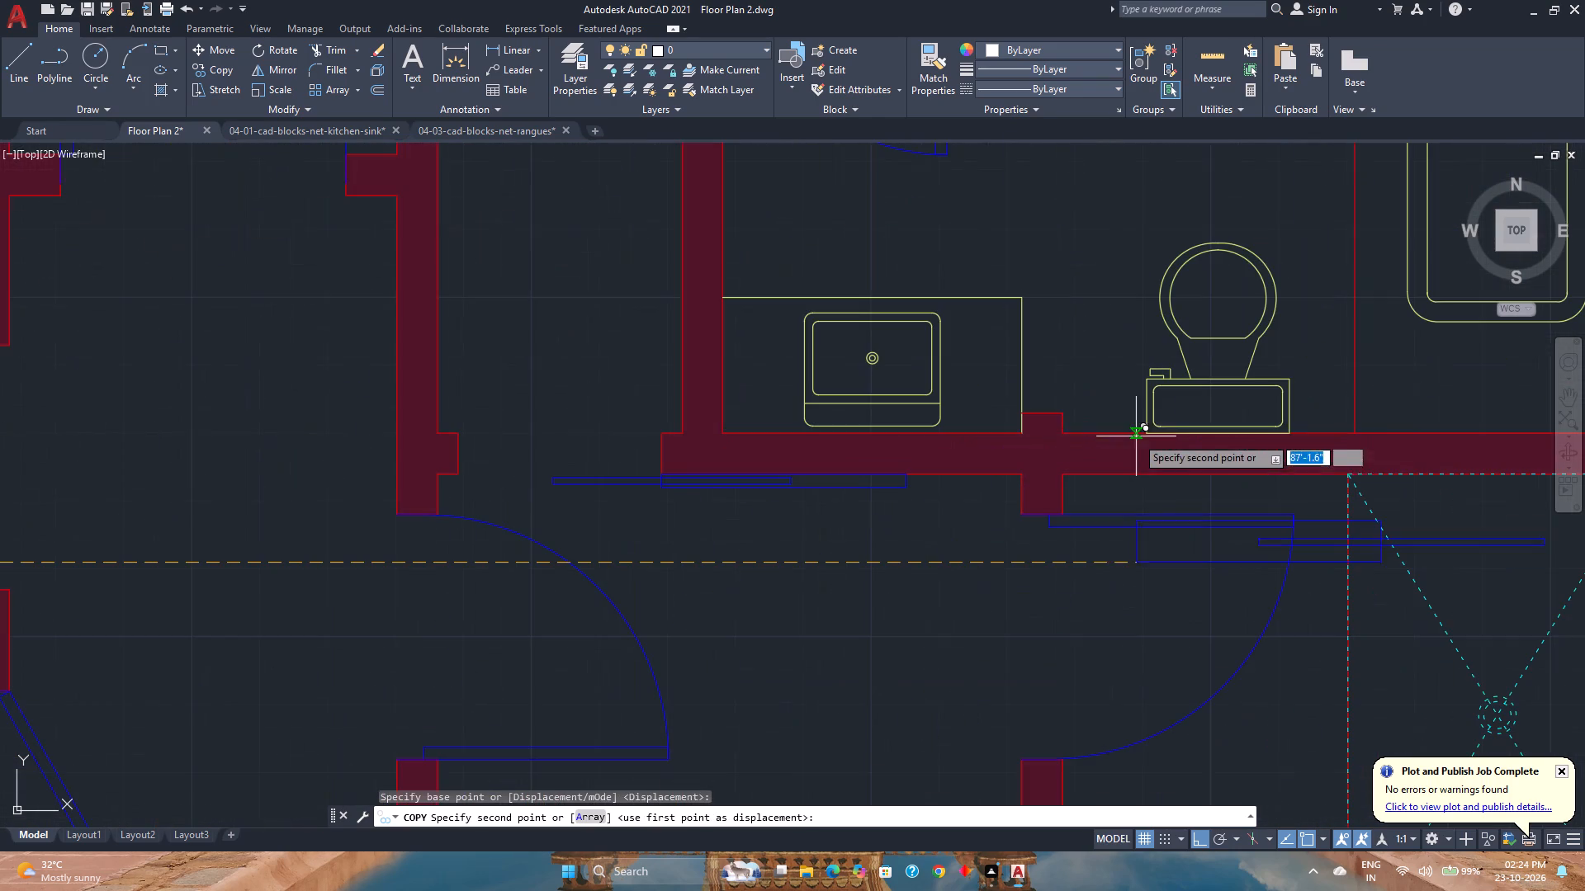
{"action": "left_click", "coordinate": [1066, 412]}
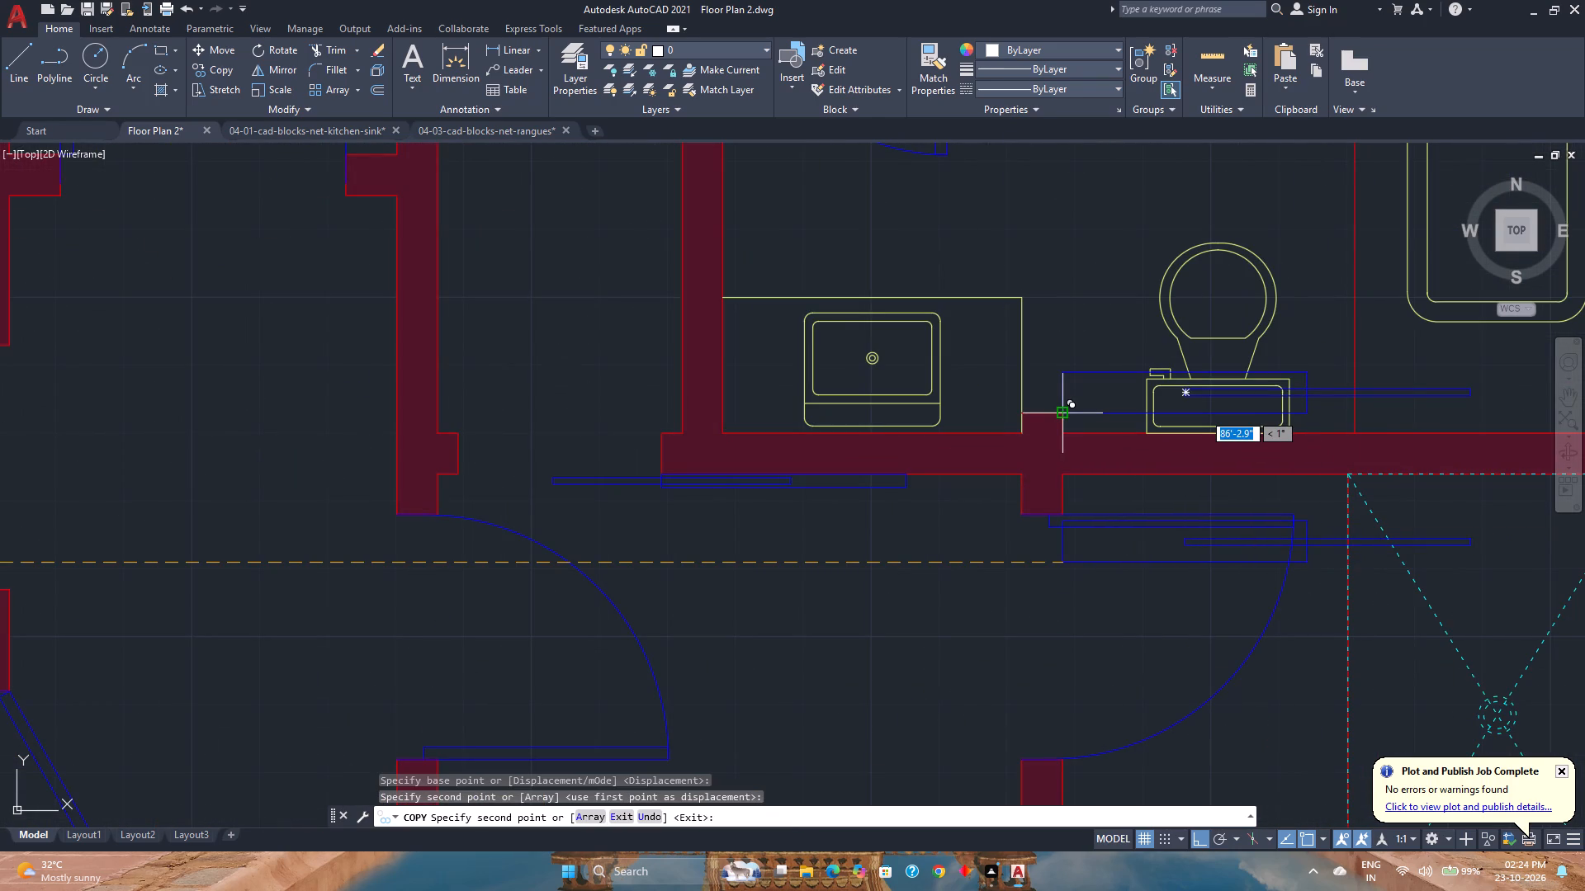
{"action": "key", "text": "Escape"}
Rotate the copied sliding door about its wall-stub corner to stand vertically in the opening between the sink and toilet.
{"action": "left_click", "coordinate": [1088, 422]}
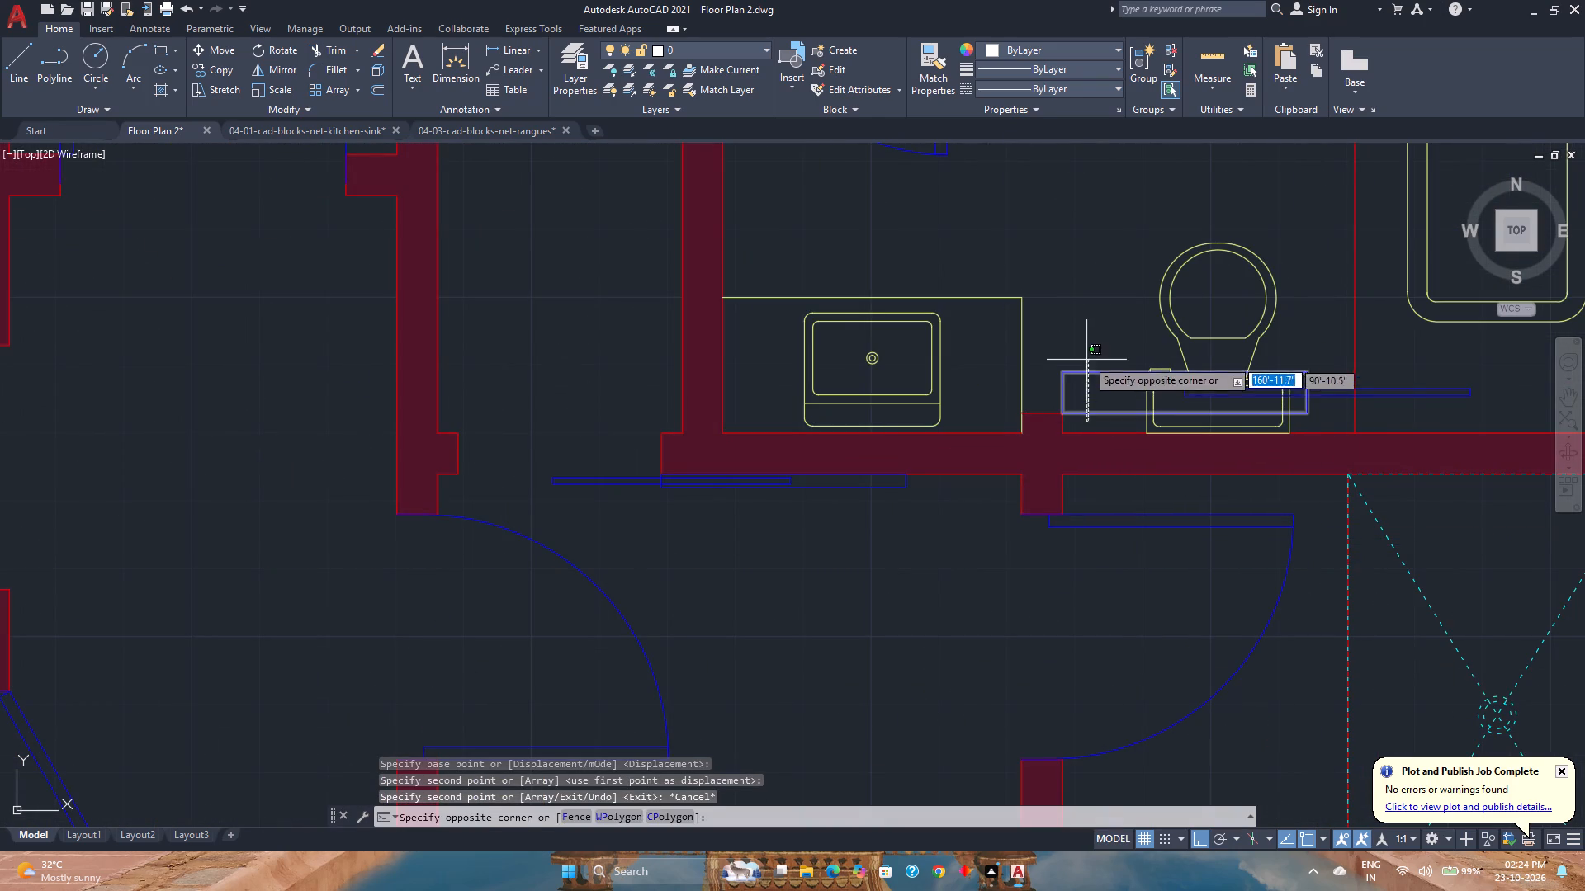
{"action": "left_click", "coordinate": [1086, 357]}
{"action": "left_click", "coordinate": [1351, 406]}
{"action": "left_click", "coordinate": [1325, 382]}
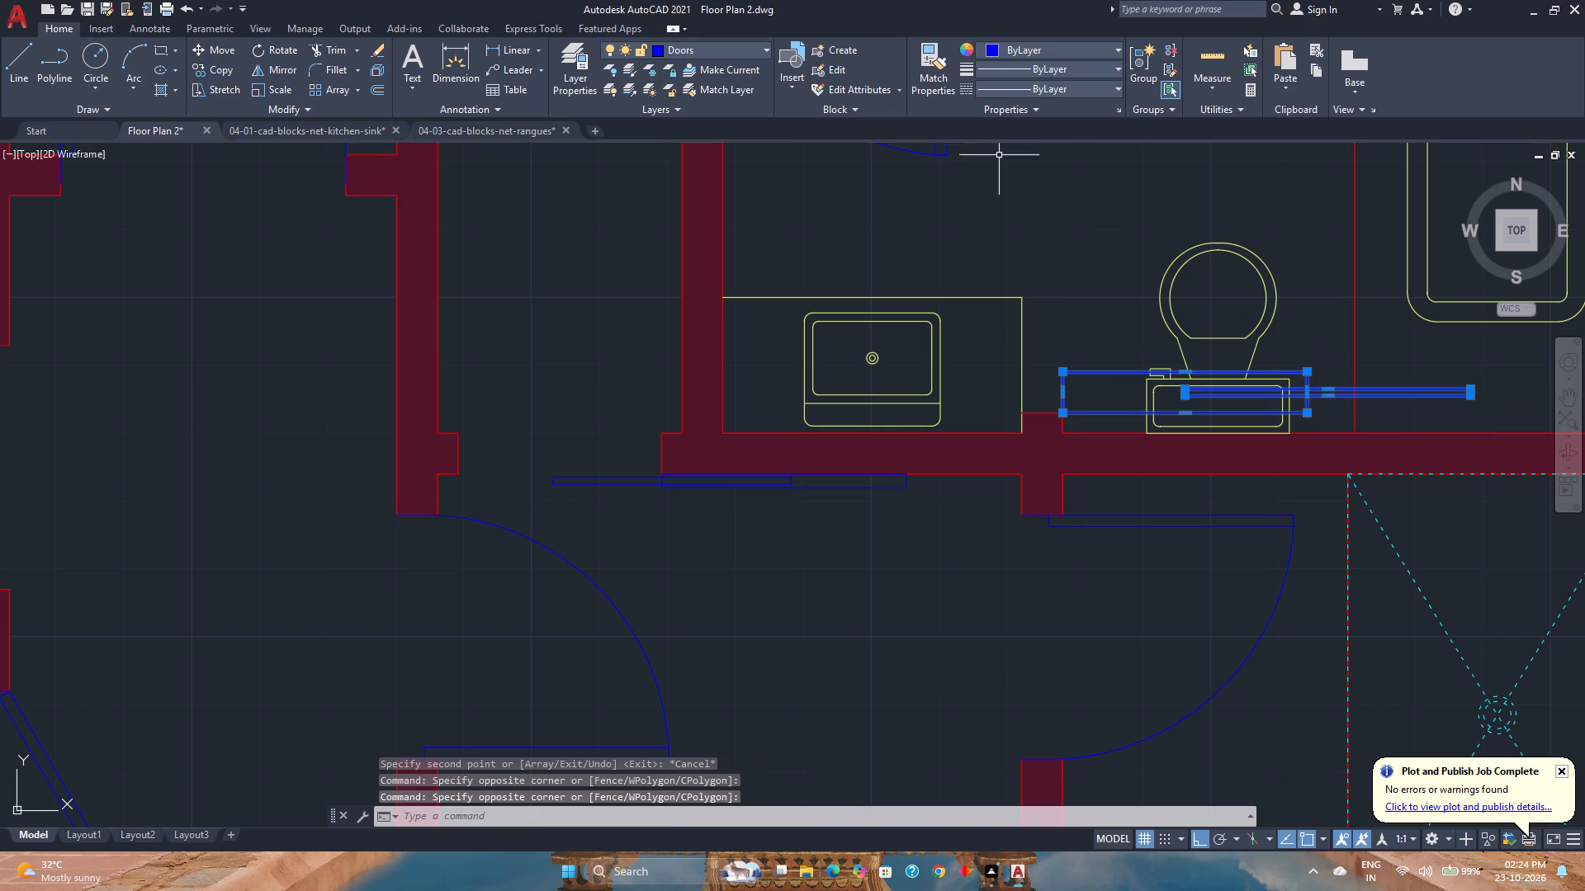
{"action": "left_click", "coordinate": [274, 51]}
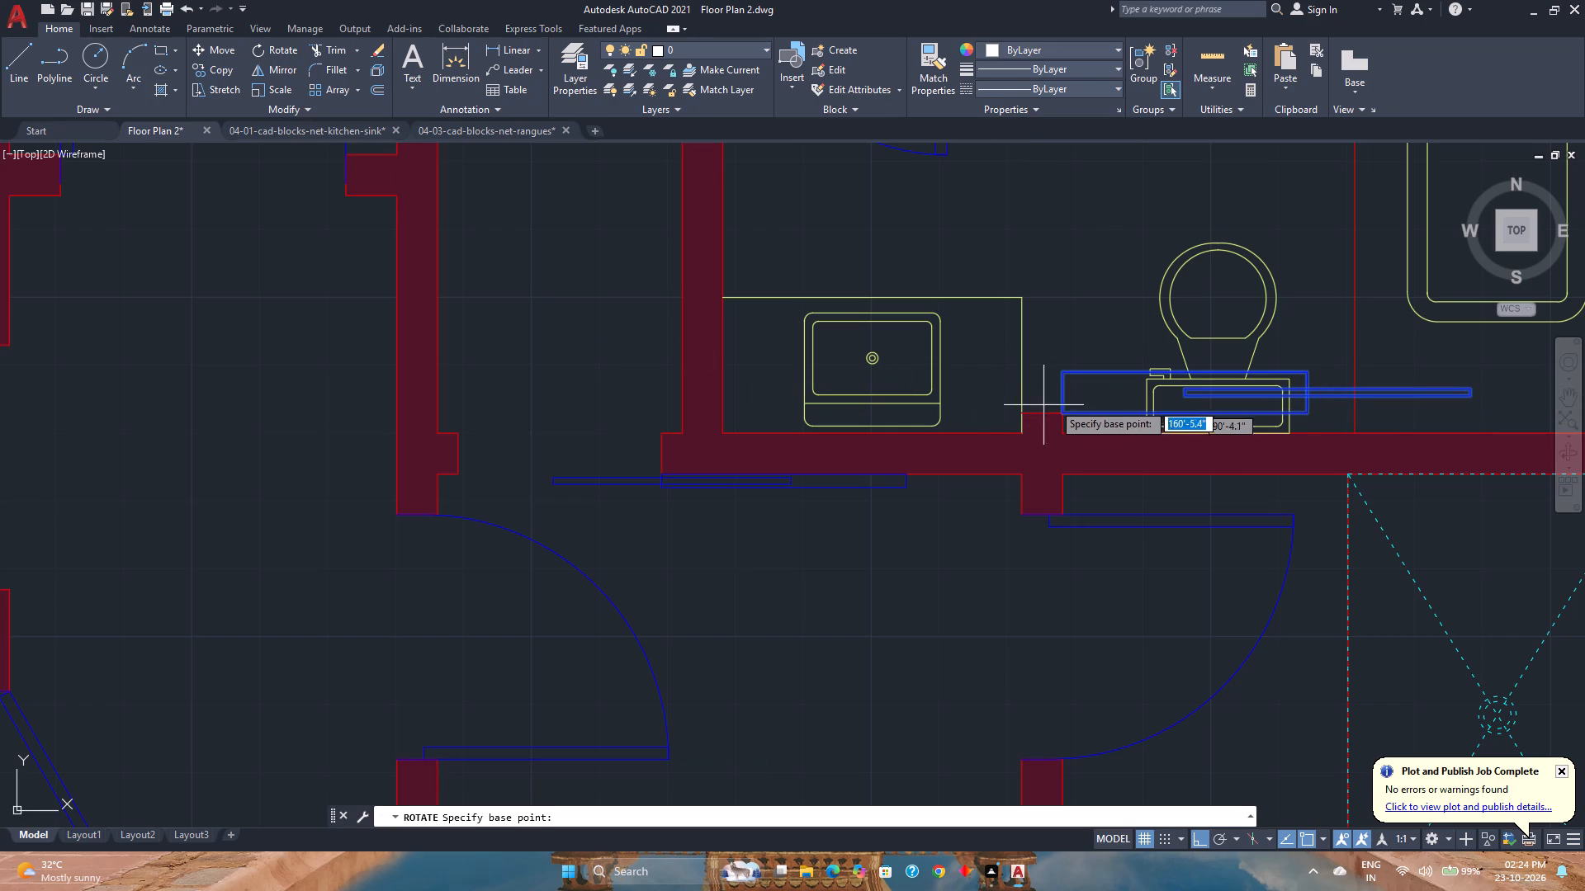
{"action": "left_click", "coordinate": [1064, 411]}
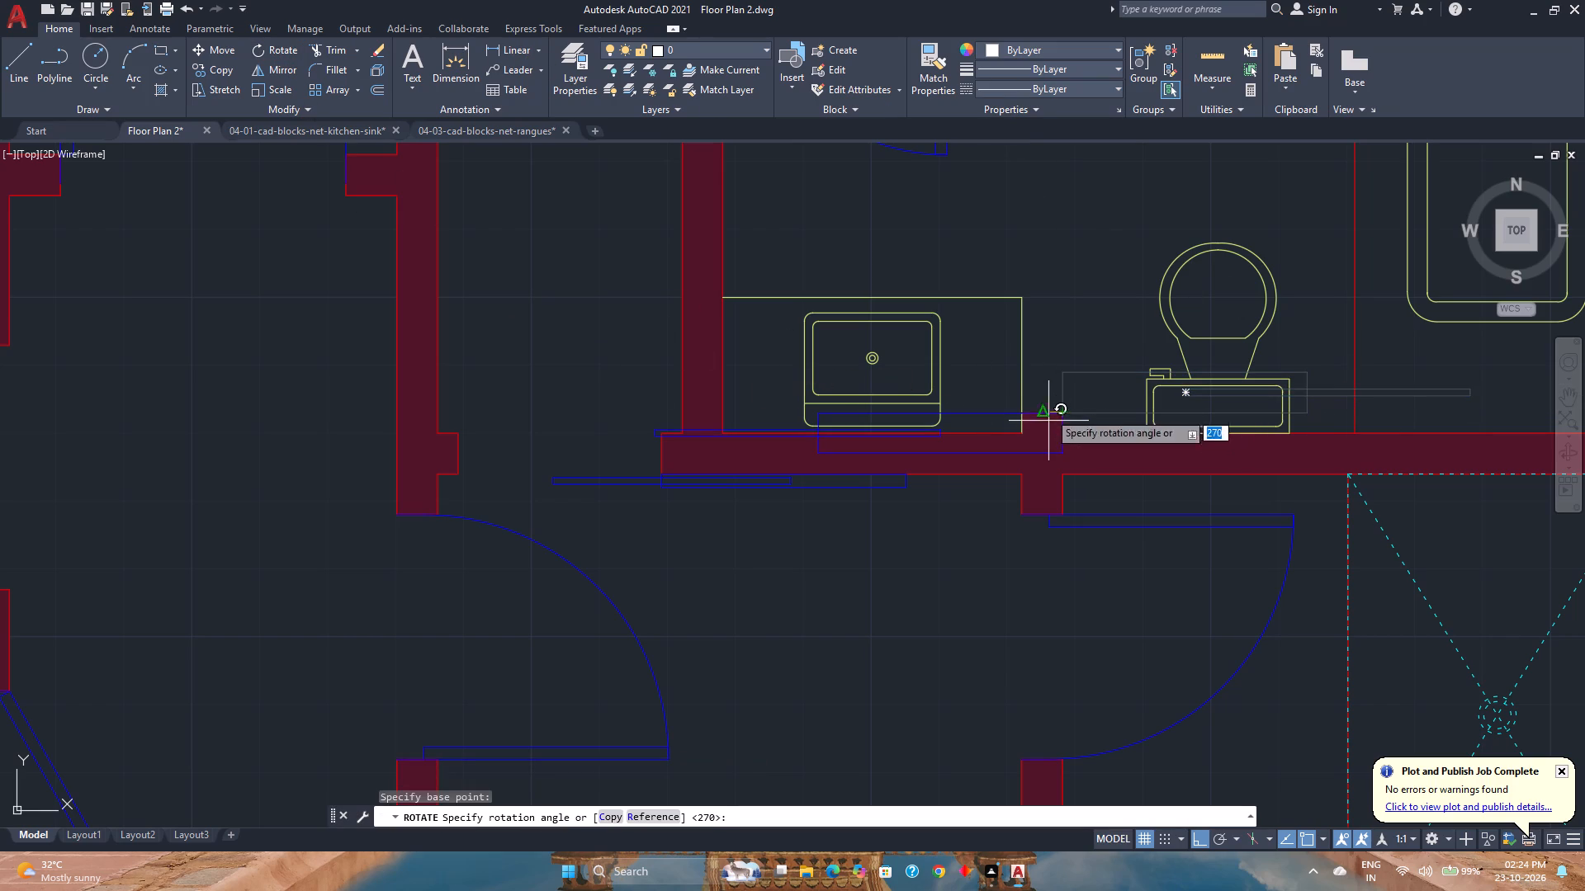
{"action": "left_click", "coordinate": [1052, 350]}
{"action": "scroll", "coordinate": [1038, 370], "scroll_direction": "down", "scroll_amount": 1}
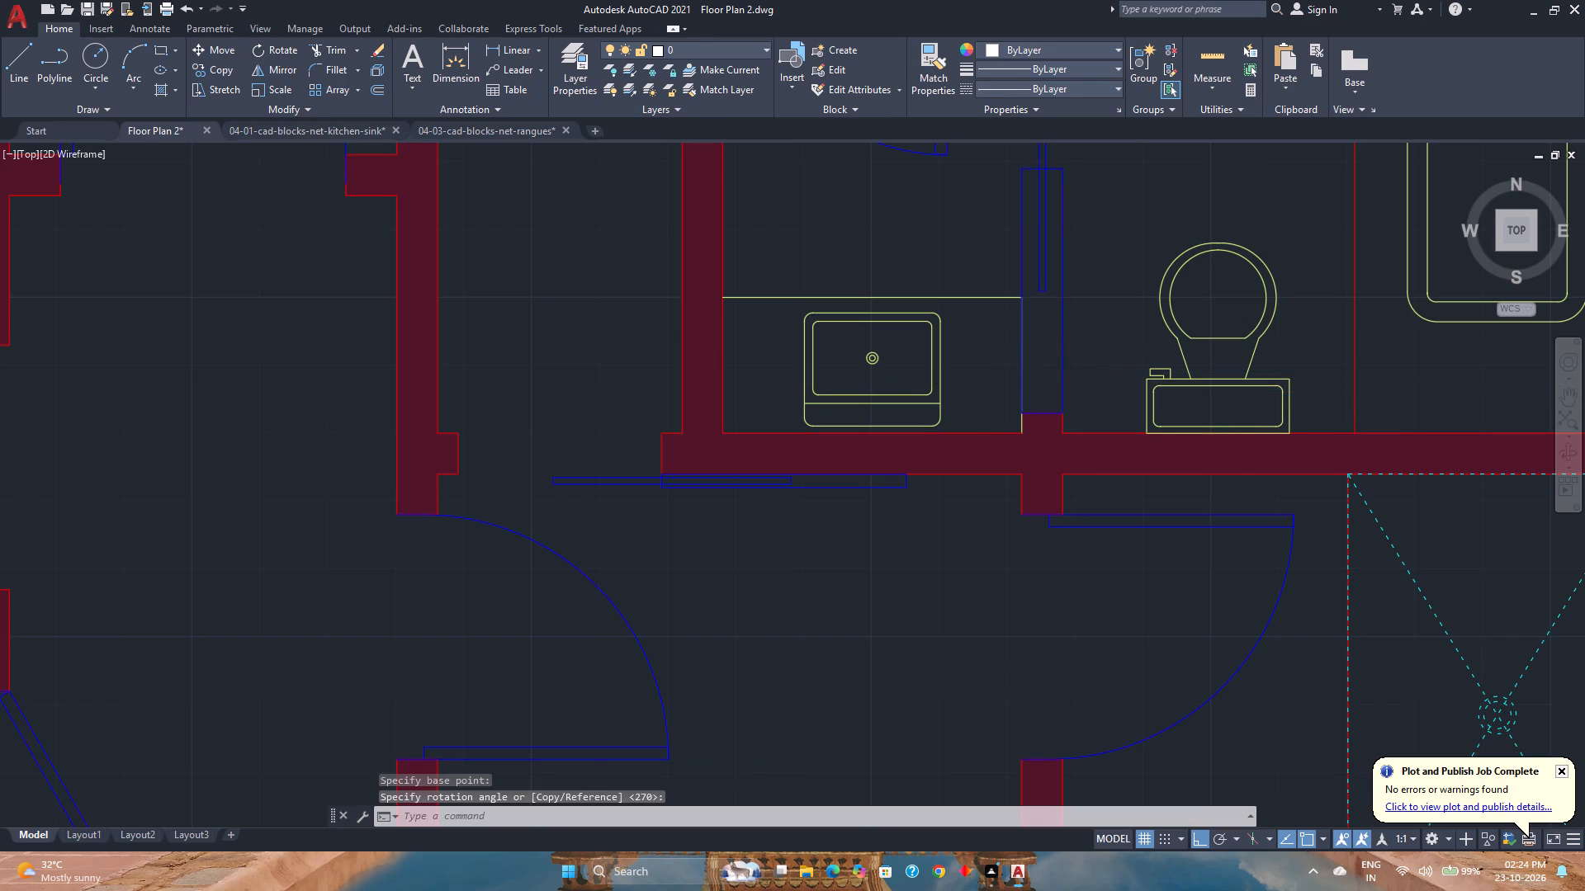
{"action": "middle_click_drag", "start_coordinate": [1038, 378], "coordinate": [1020, 429]}
{"action": "middle_click_drag", "start_coordinate": [1018, 433], "coordinate": [962, 540]}
{"action": "middle_click", "coordinate": [962, 540]}
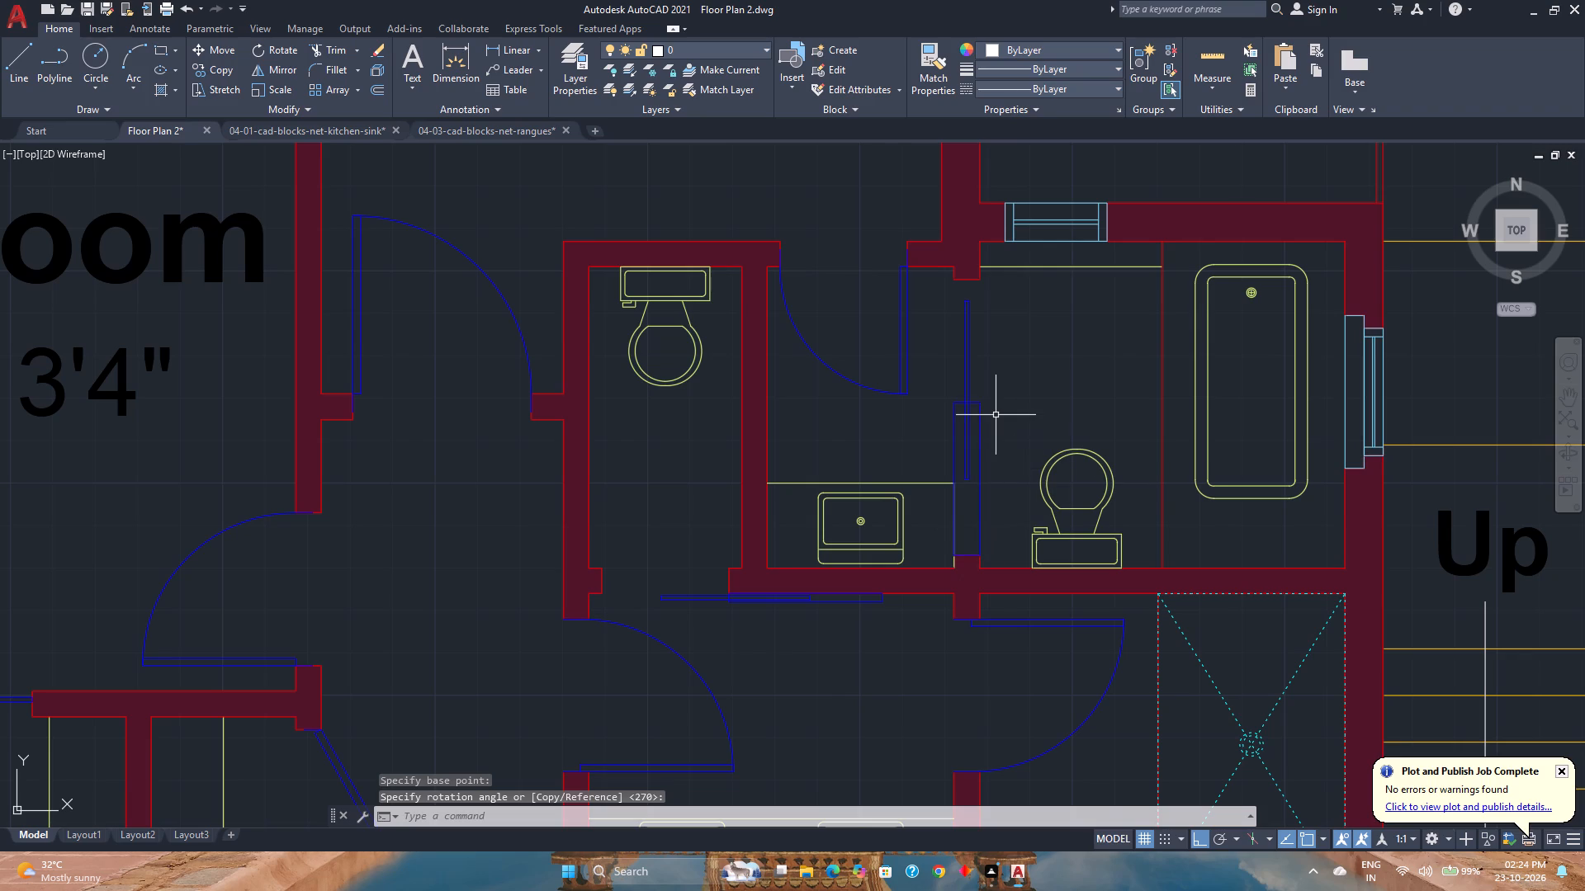
{"action": "key", "text": "Escape"}
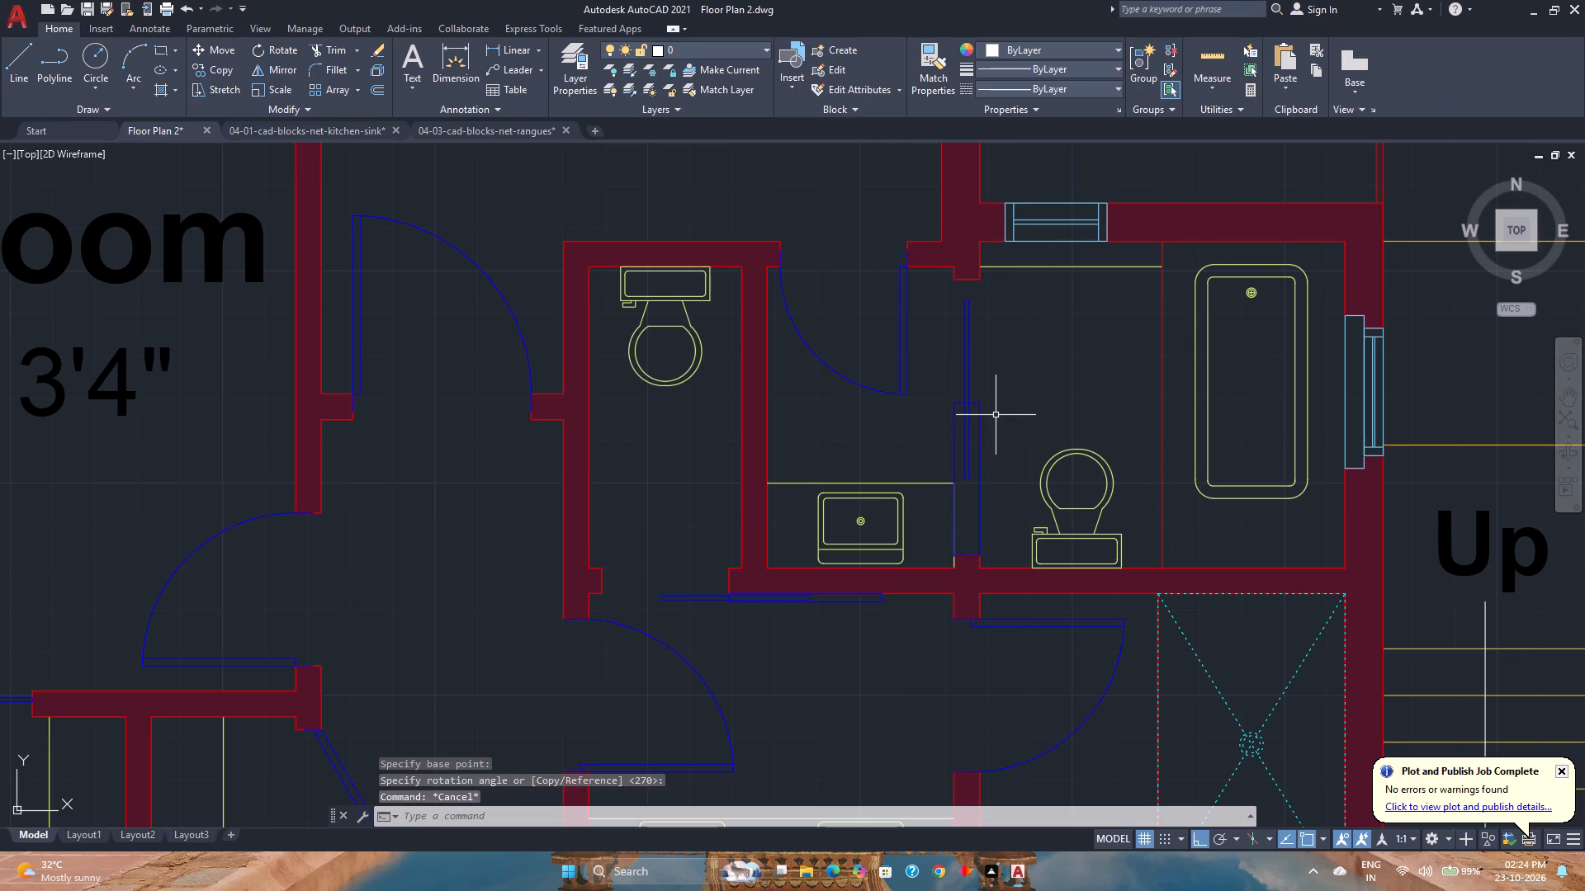
Save the Floor Plan 2 drawing.
{"action": "key", "text": "ctrl+s"}
Review both floor plans overall and up close around the lower-level baths, hobby/utility room and stairs.
{"action": "scroll", "coordinate": [996, 415], "scroll_direction": "down", "scroll_amount": 2}
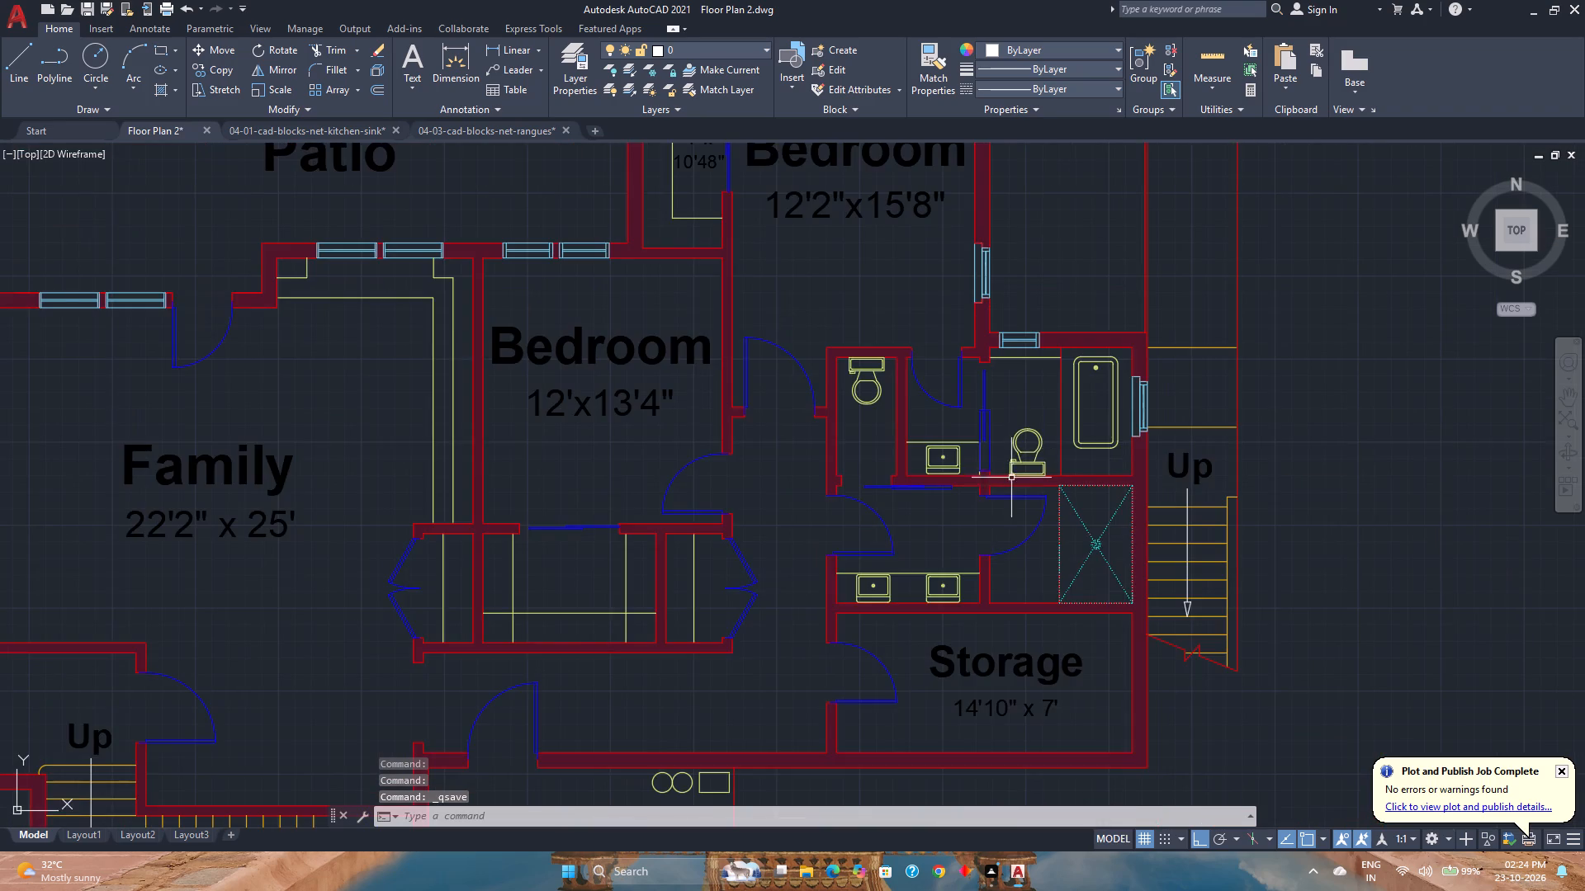
{"action": "scroll", "coordinate": [1011, 482], "scroll_direction": "down", "scroll_amount": 1}
{"action": "middle_click_drag", "start_coordinate": [1001, 511], "coordinate": [1085, 428]}
{"action": "middle_click", "coordinate": [1091, 421]}
{"action": "middle_click", "coordinate": [1095, 417]}
{"action": "scroll", "coordinate": [920, 478], "scroll_direction": "down", "scroll_amount": 1}
{"action": "middle_click", "coordinate": [920, 478]}
{"action": "middle_click_drag", "start_coordinate": [920, 478], "coordinate": [1020, 426]}
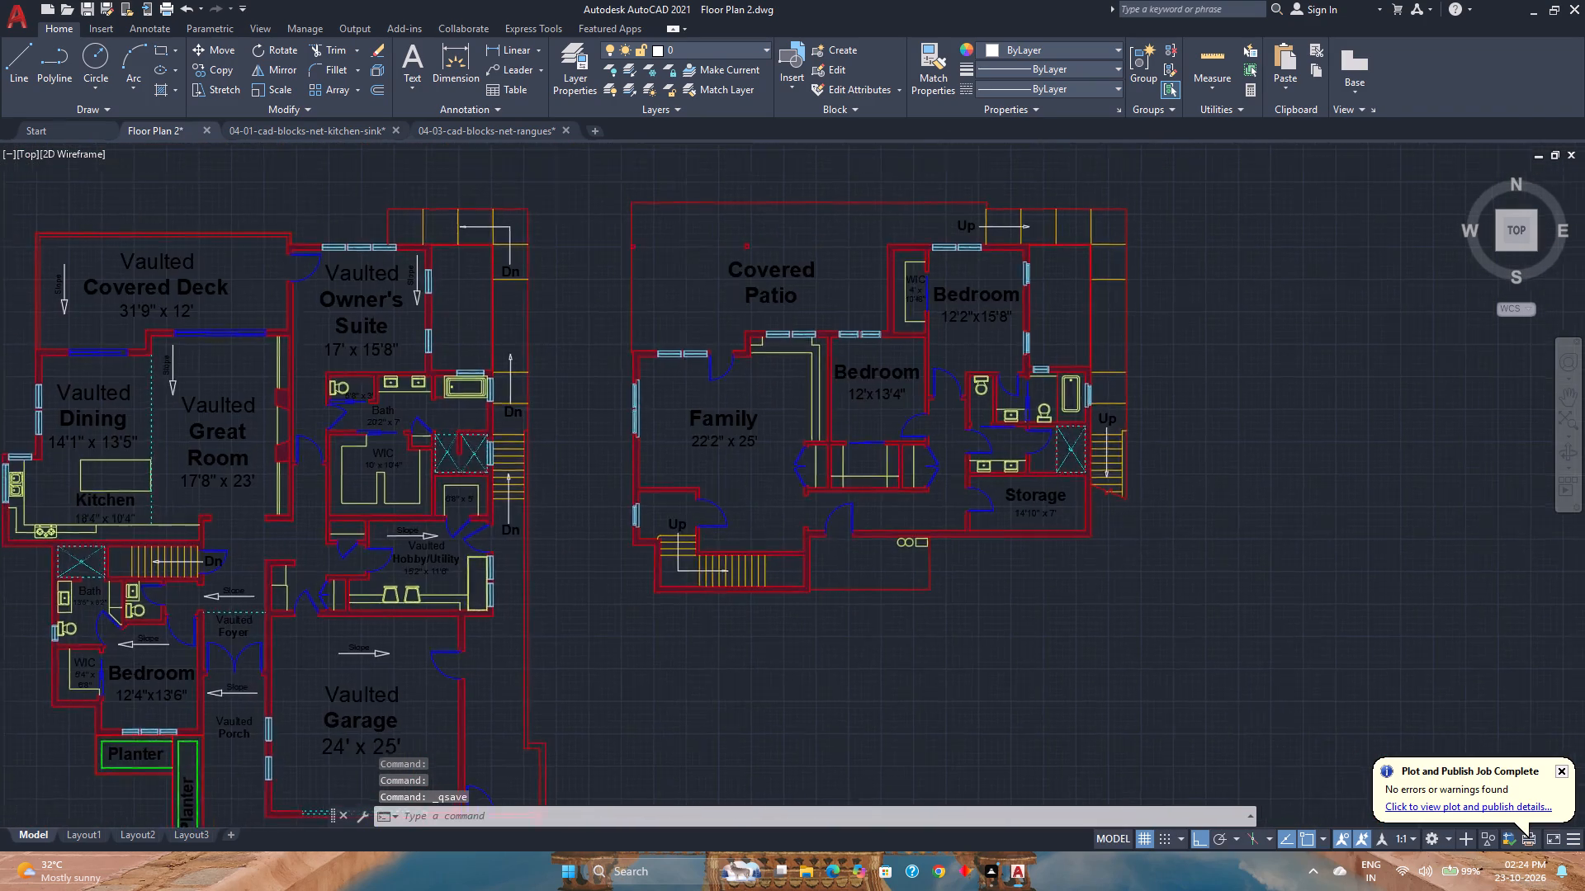
{"action": "middle_click_drag", "start_coordinate": [1020, 426], "coordinate": [1034, 416]}
{"action": "middle_click", "coordinate": [1034, 416]}
{"action": "middle_click", "coordinate": [1034, 416]}
{"action": "scroll", "coordinate": [754, 526], "scroll_direction": "up", "scroll_amount": 2}
{"action": "scroll", "coordinate": [754, 526], "scroll_direction": "down", "scroll_amount": 1}
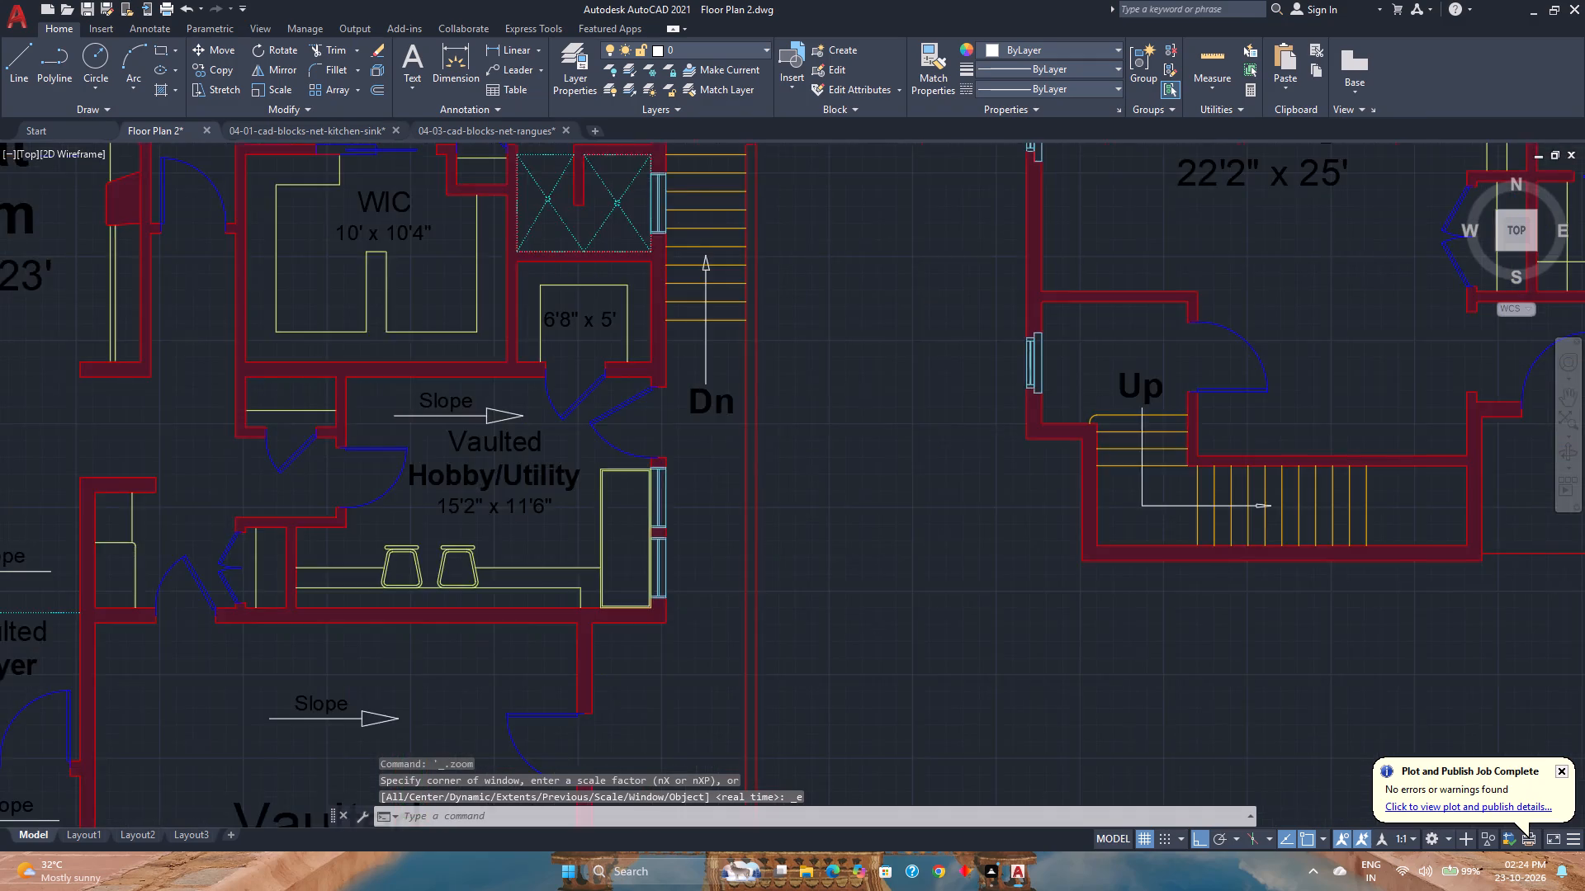
{"action": "scroll", "coordinate": [754, 526], "scroll_direction": "down", "scroll_amount": 2}
{"action": "scroll", "coordinate": [783, 550], "scroll_direction": "up", "scroll_amount": 1}
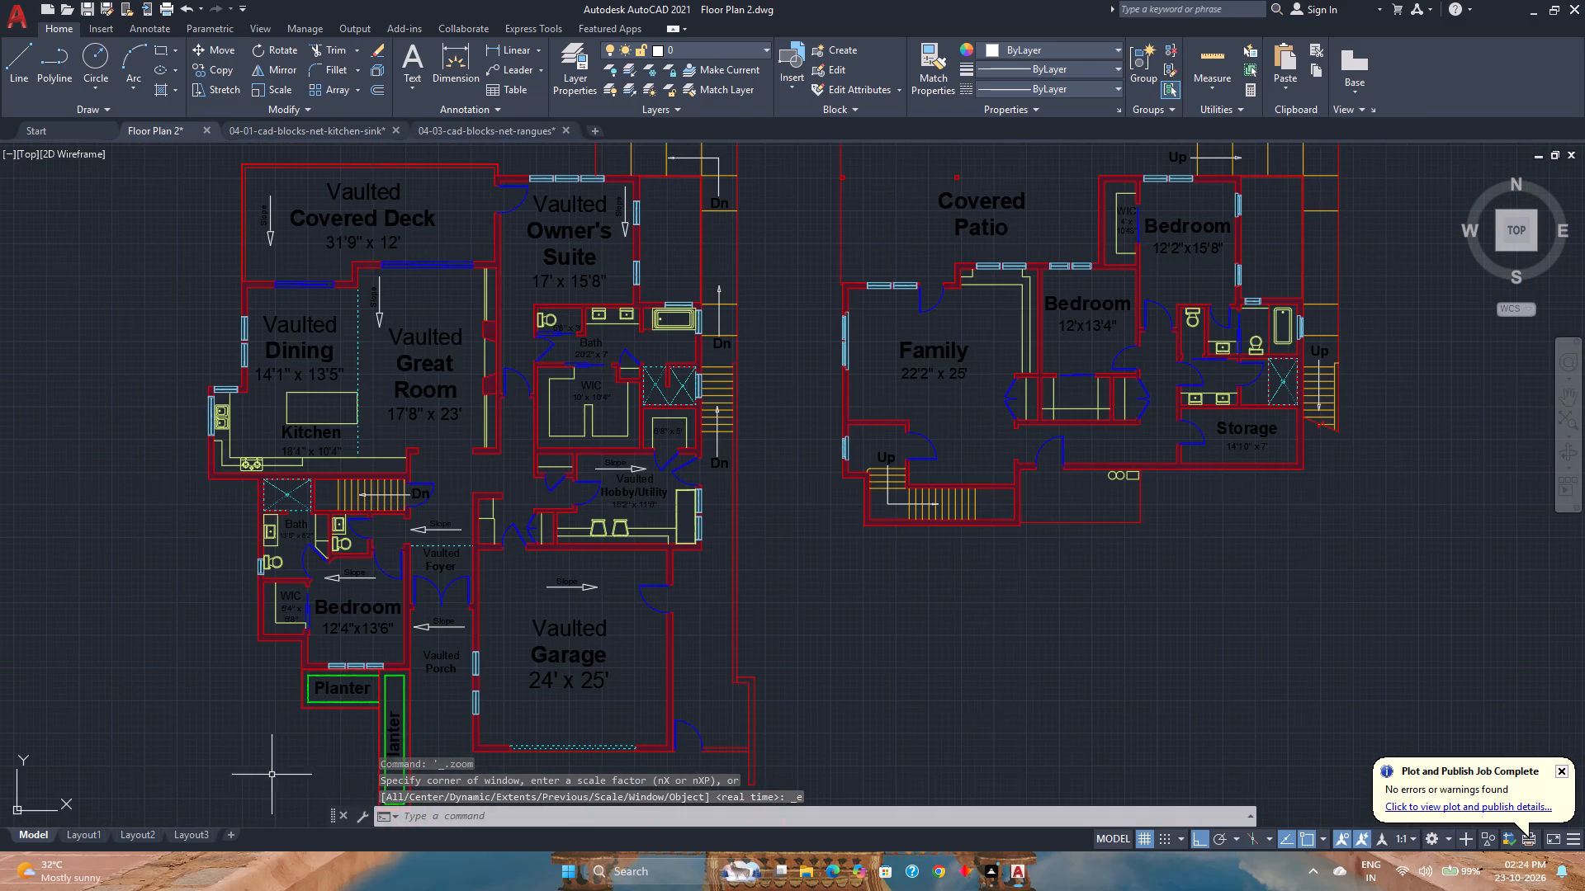
Preview the Layout1 plot with the Grayscale.ctb plot style, examine the lower-level bath area, and leave without plotting.
{"action": "left_click", "coordinate": [74, 841]}
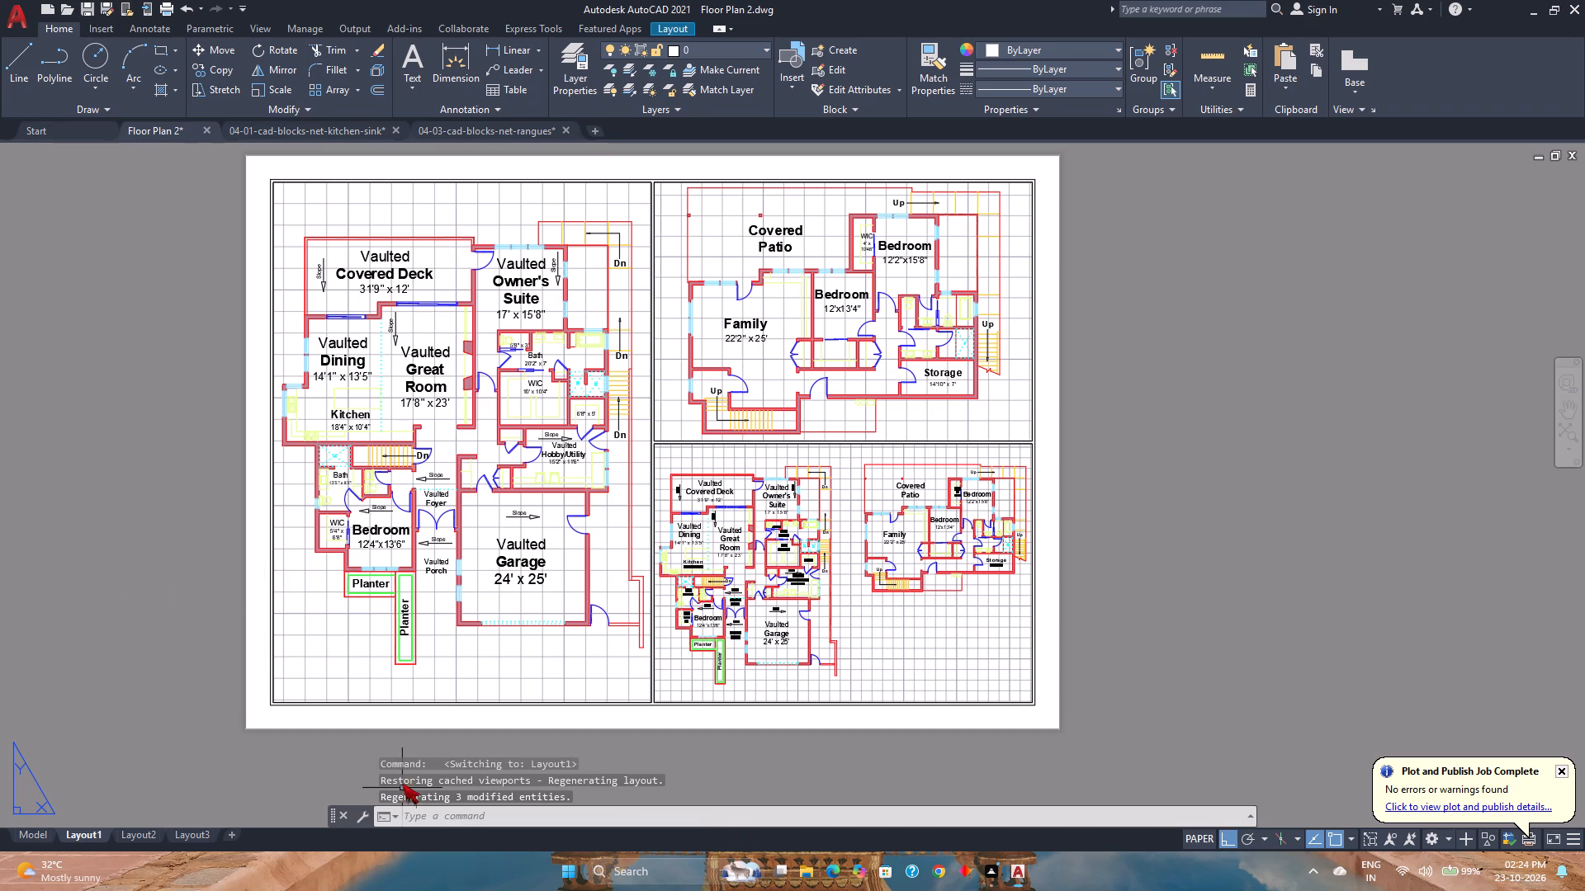
{"action": "key", "text": "ctrl+p"}
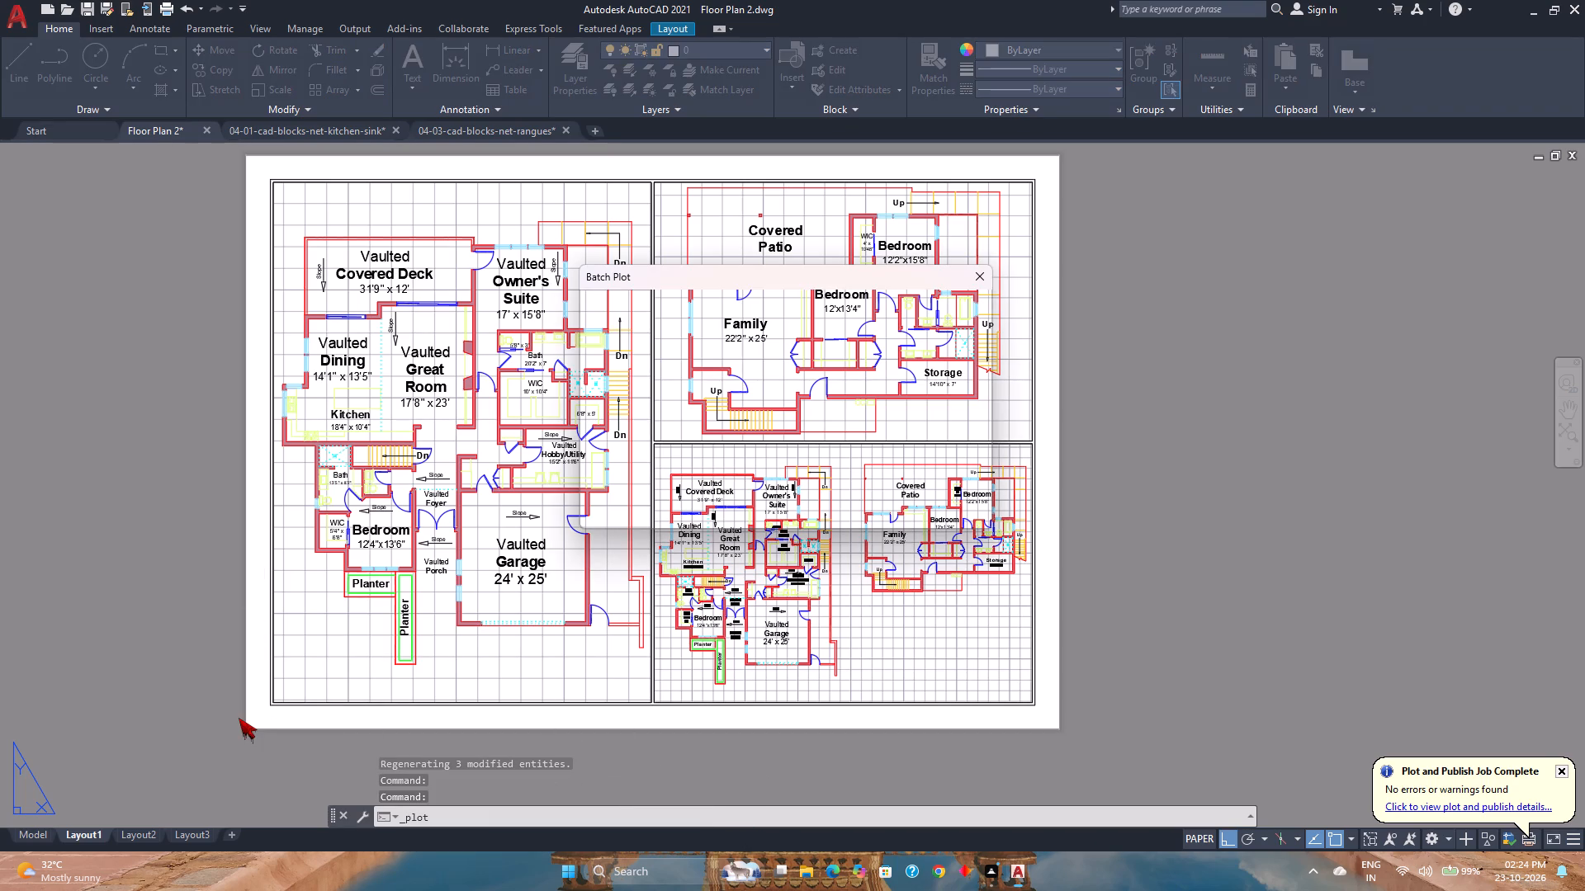
{"action": "left_click", "coordinate": [719, 464]}
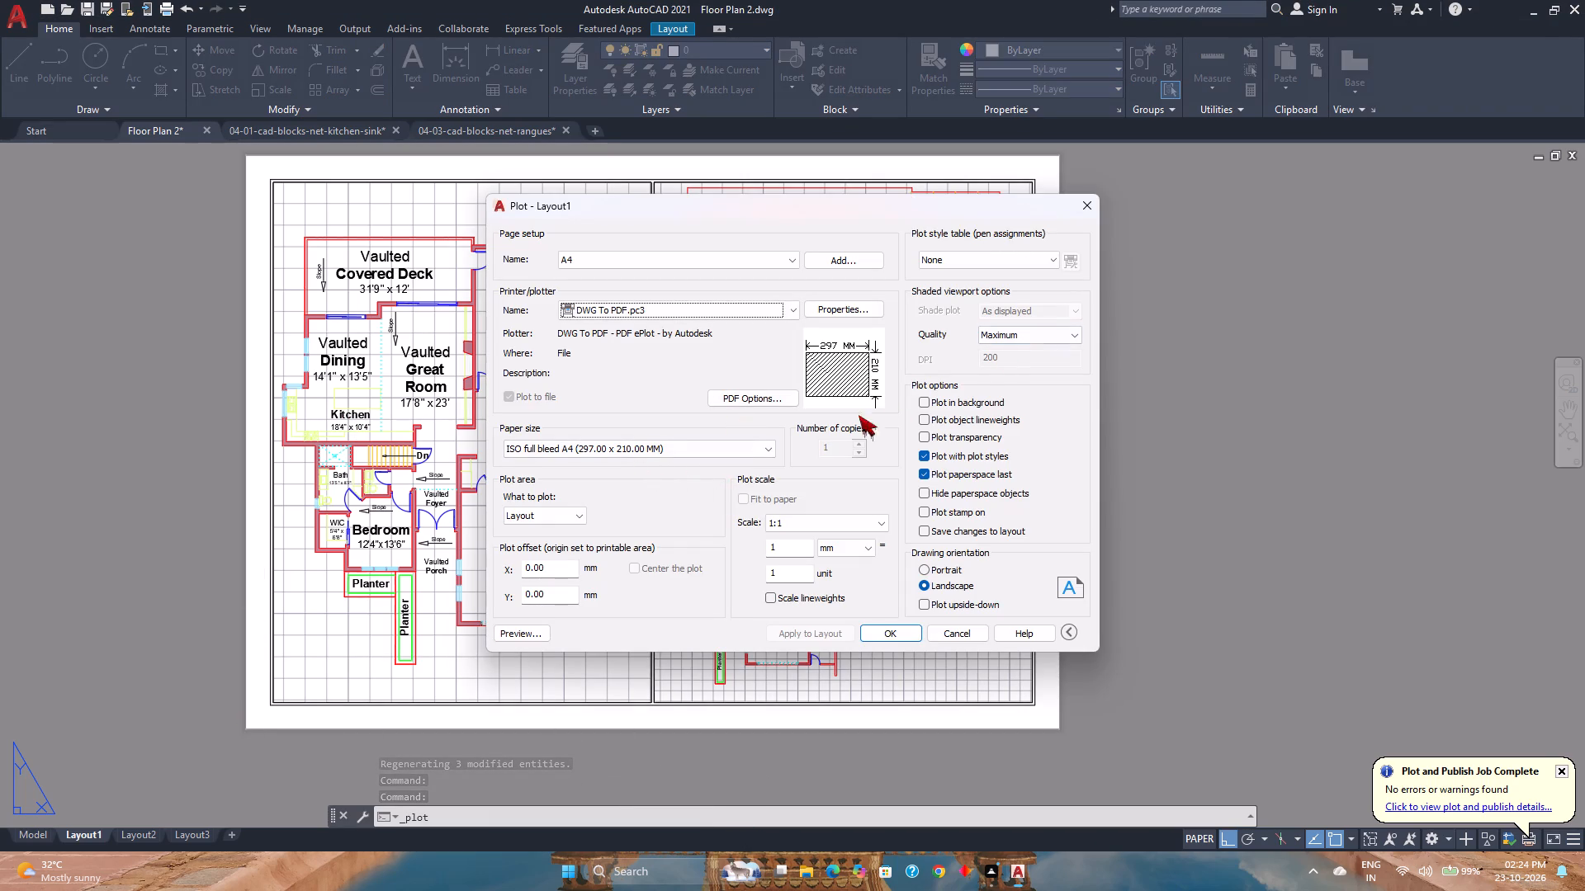
{"action": "left_click", "coordinate": [1025, 263]}
{"action": "left_click", "coordinate": [968, 331]}
{"action": "left_click", "coordinate": [537, 639]}
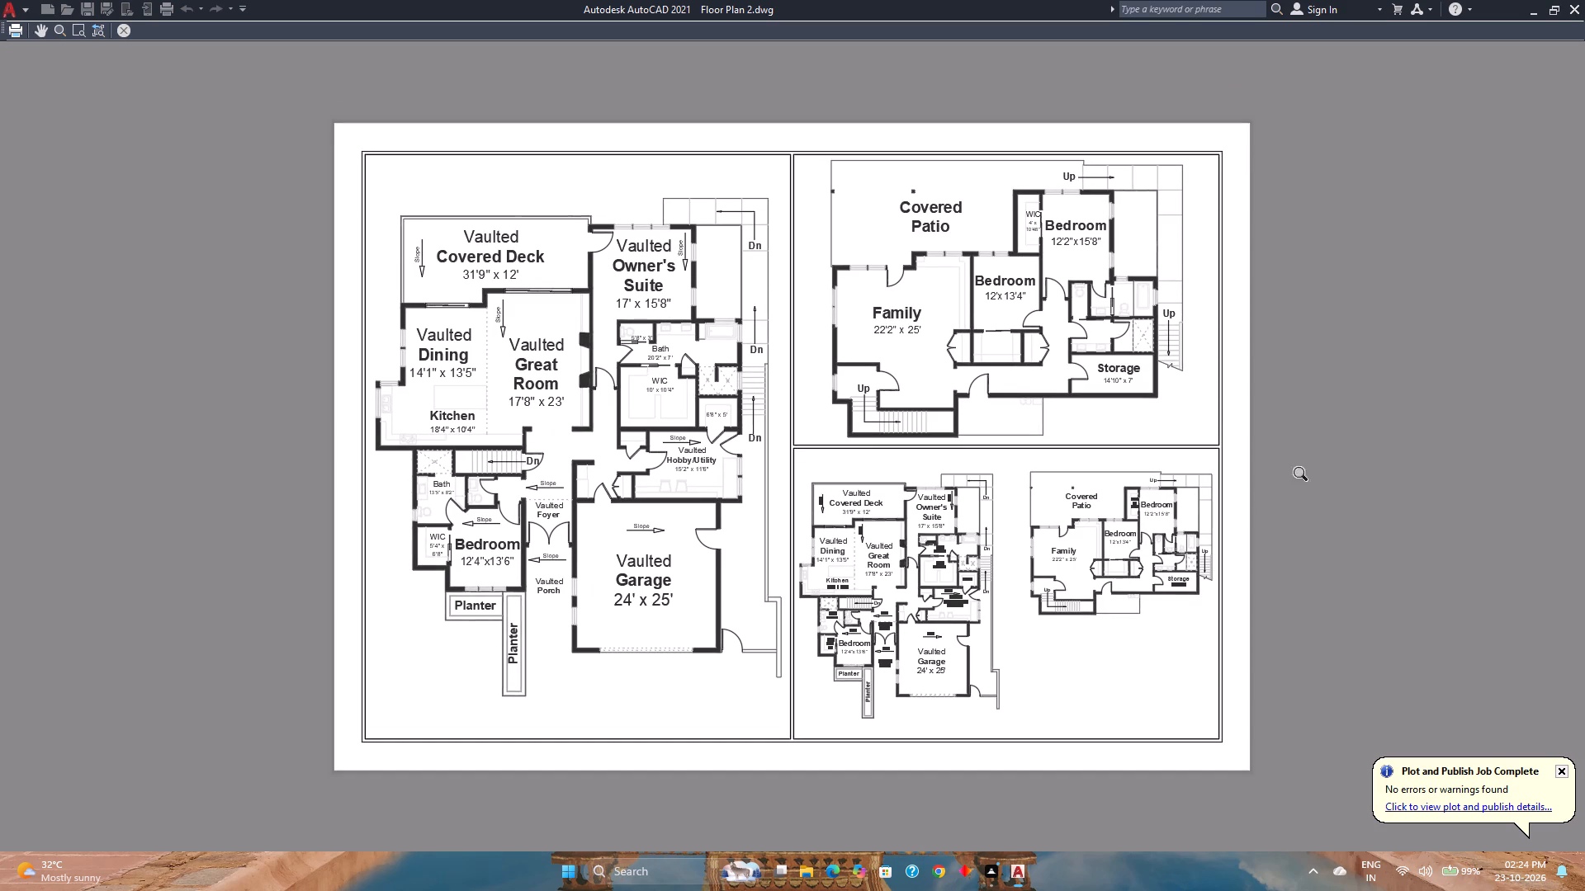
{"action": "left_click", "coordinate": [1114, 323]}
{"action": "scroll", "coordinate": [1115, 323], "scroll_direction": "up", "scroll_amount": 4}
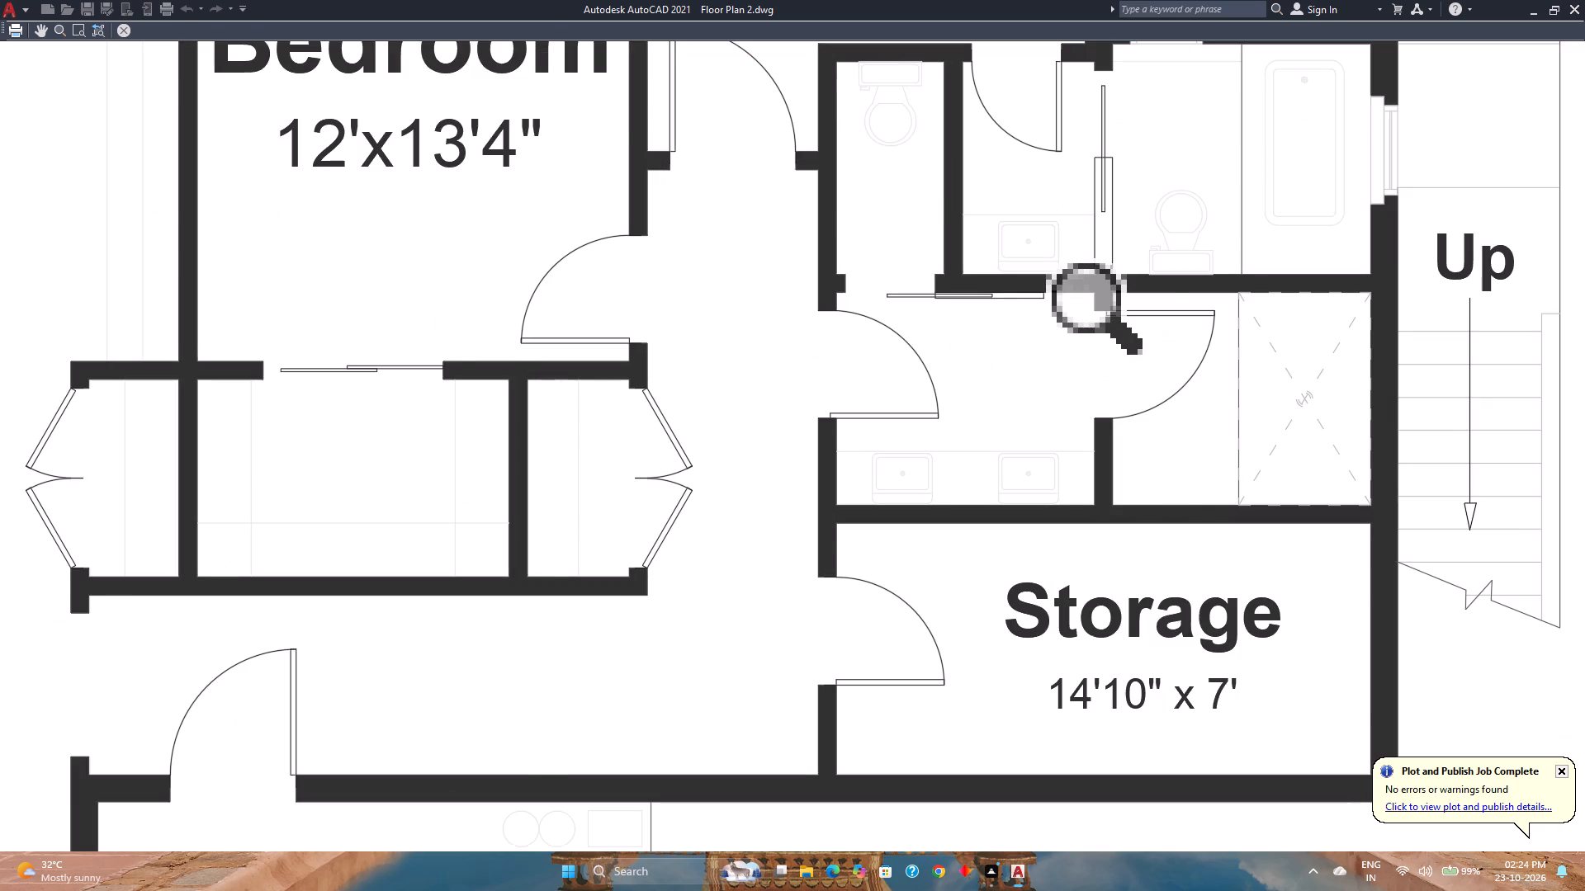
{"action": "scroll", "coordinate": [1115, 323], "scroll_direction": "down", "scroll_amount": 4}
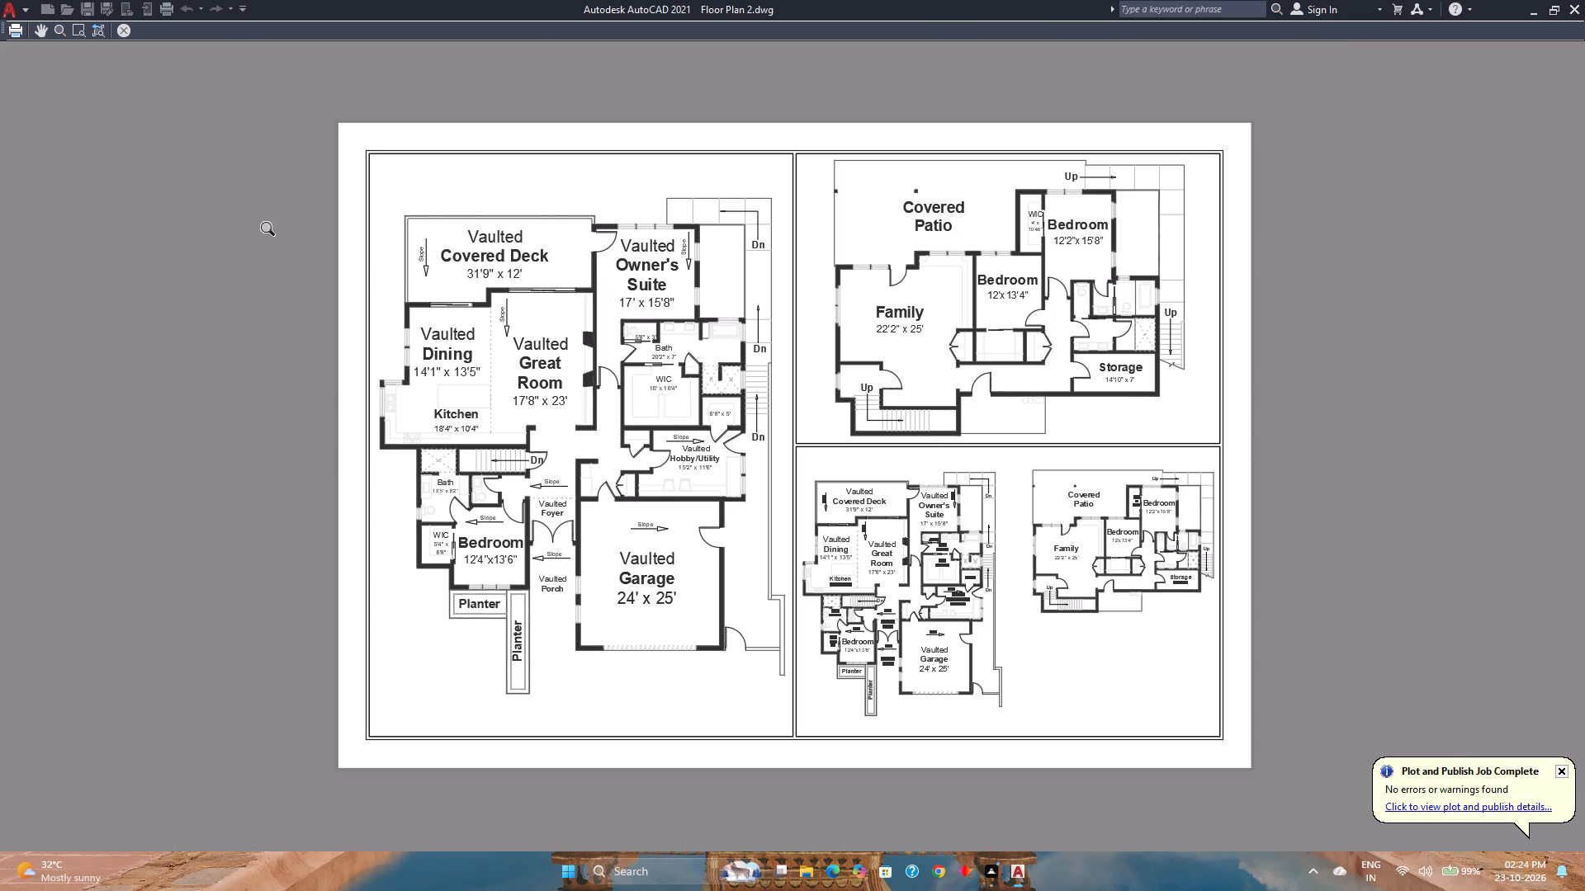
{"action": "left_click", "coordinate": [125, 30]}
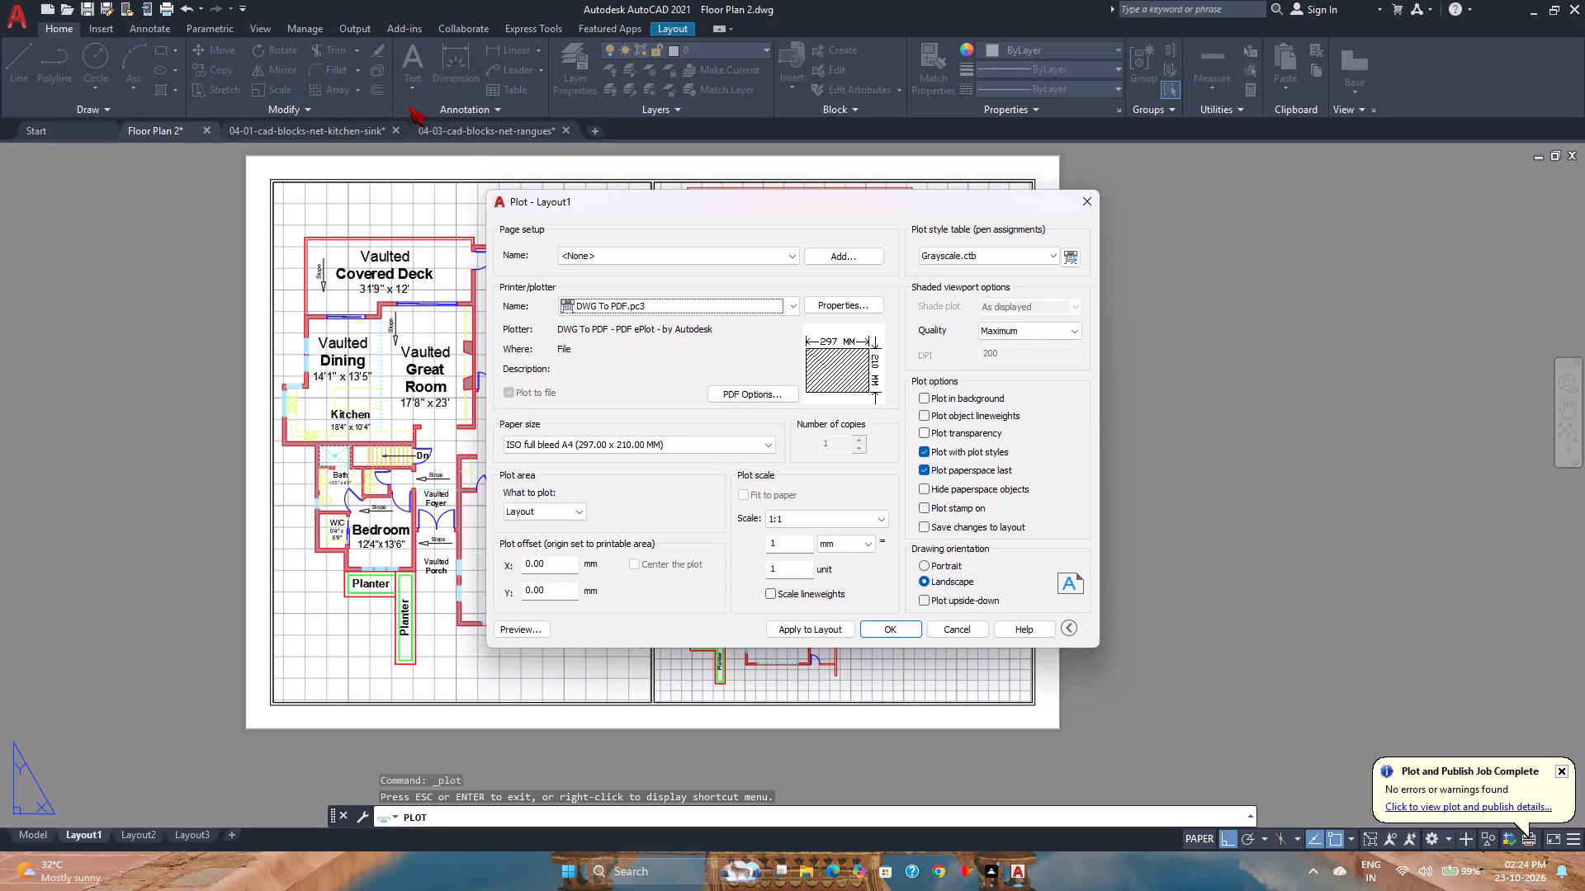
{"action": "left_click", "coordinate": [956, 629]}
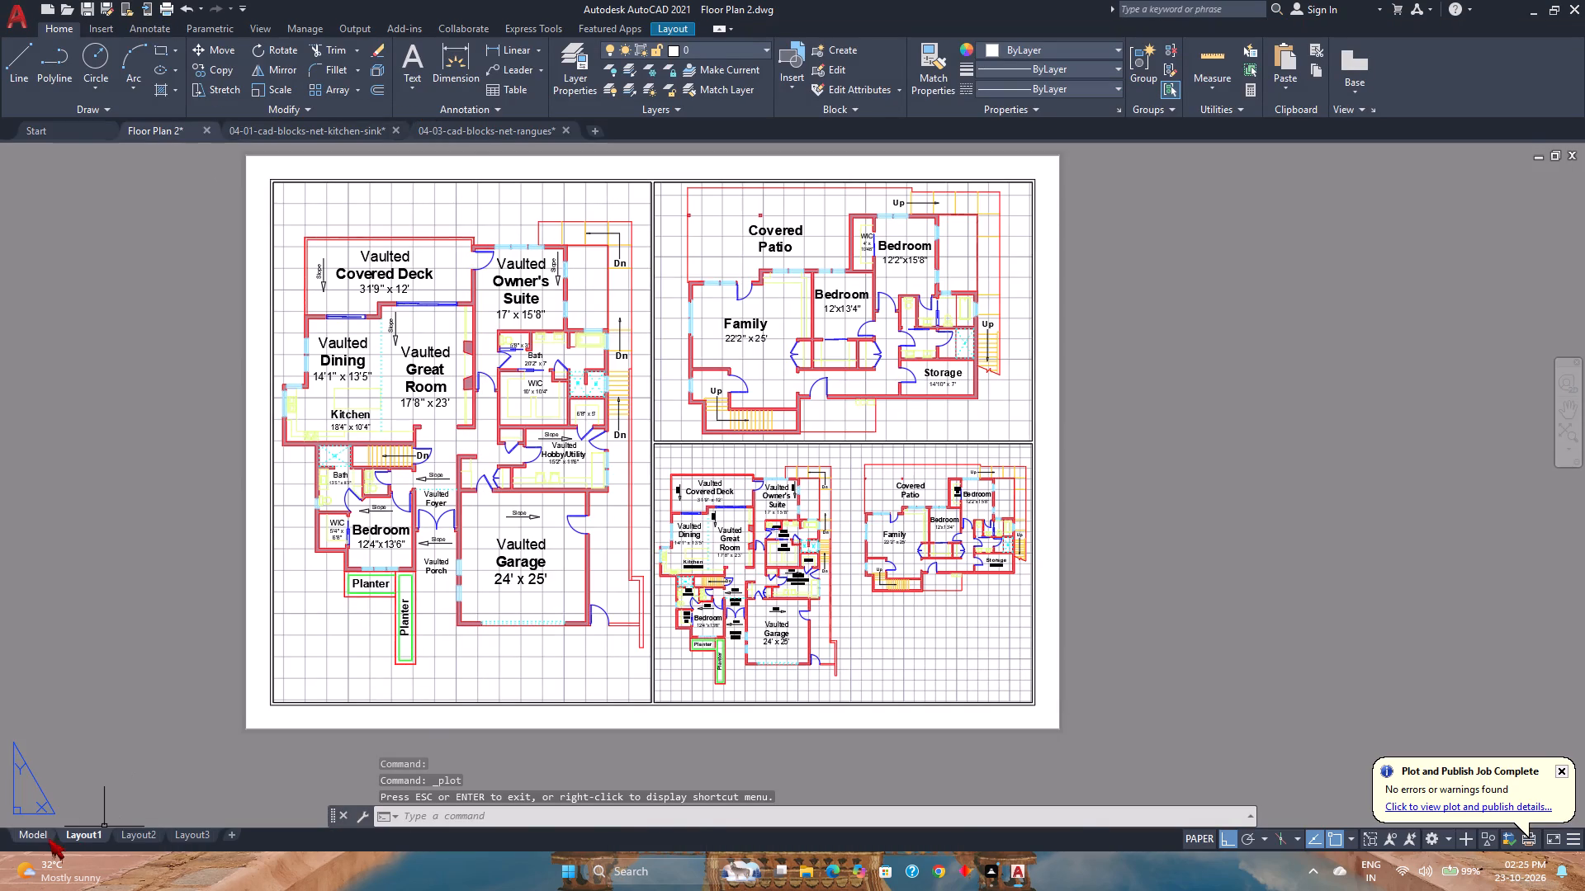
Set the Utilities layer's color to index color 52 in model space.
{"action": "left_click", "coordinate": [37, 834]}
{"action": "left_click", "coordinate": [718, 49]}
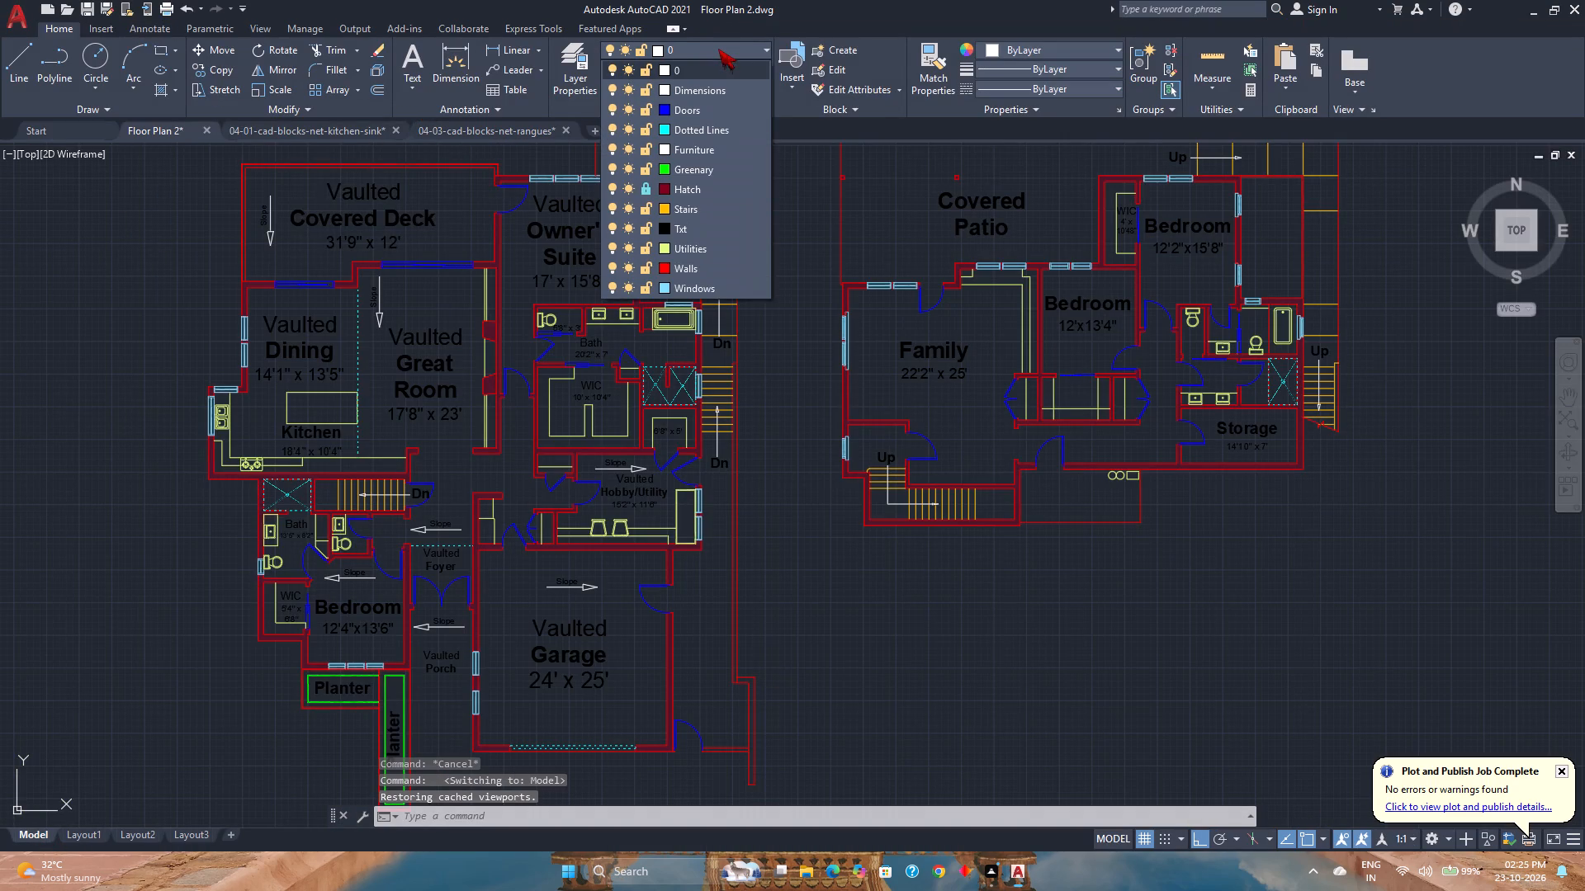
{"action": "left_click", "coordinate": [666, 246]}
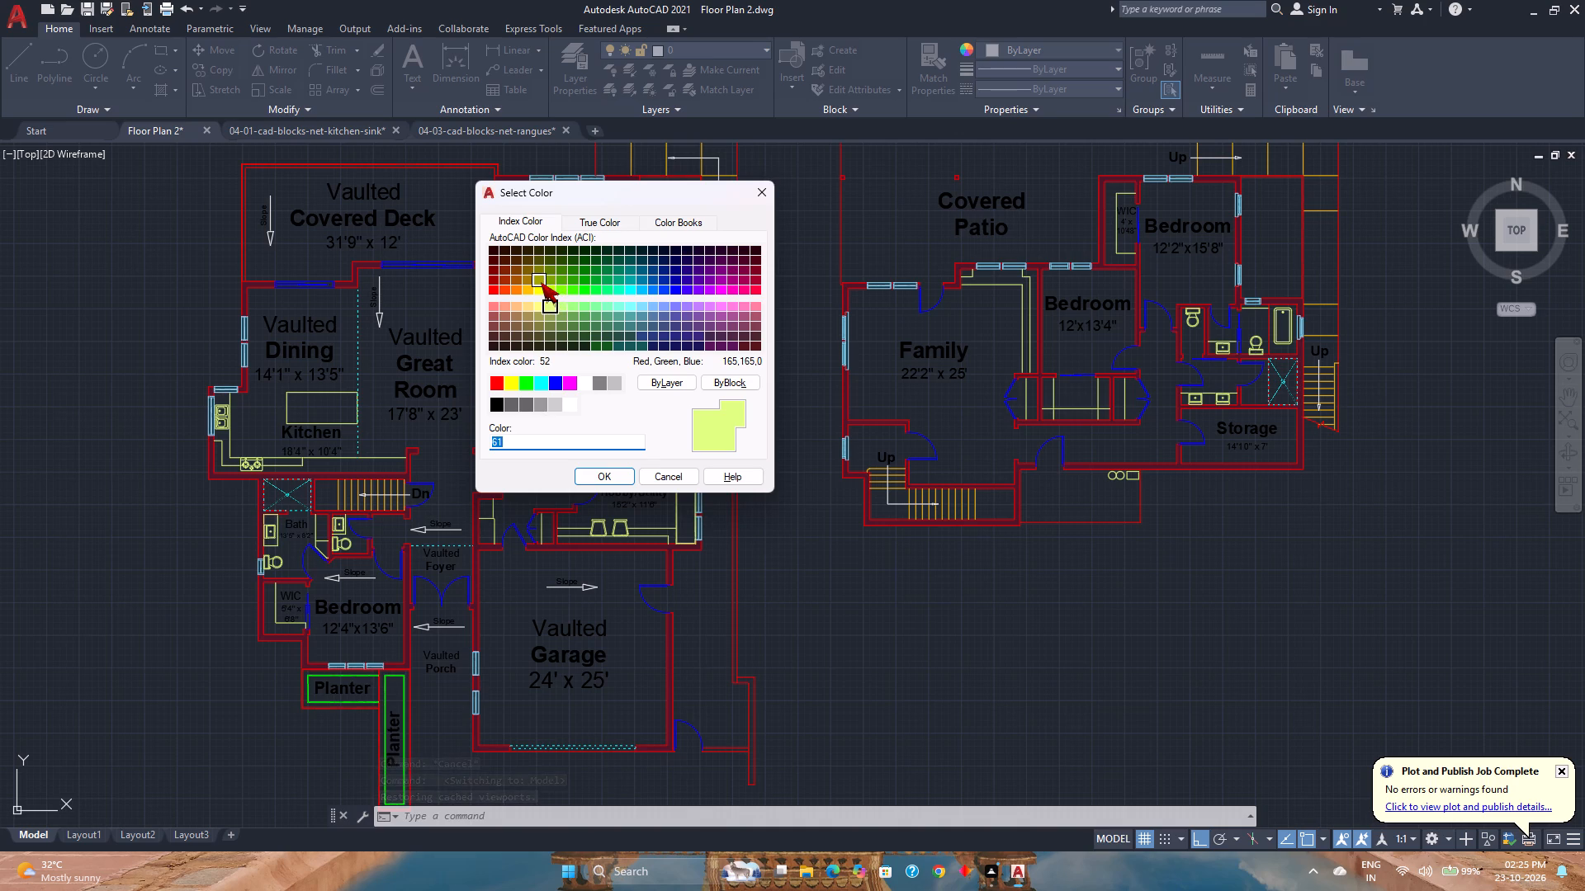
{"action": "left_click", "coordinate": [541, 282]}
{"action": "left_click", "coordinate": [598, 477]}
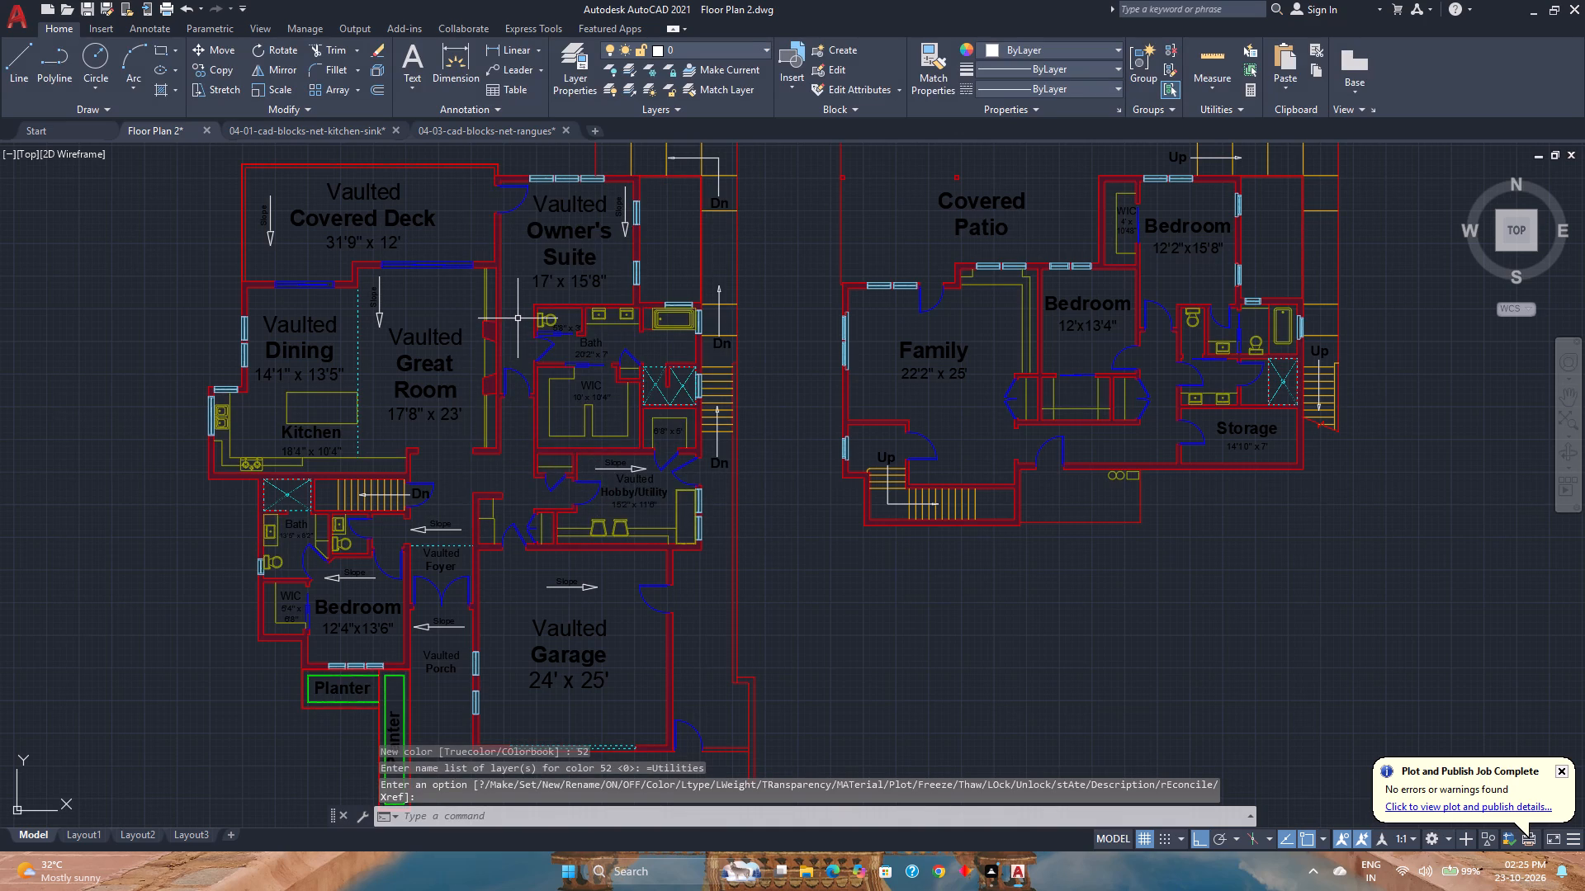
Preview the Layout1 plot with the Grayscale.ctb plot style, examine the upper-level plan and whole sheet, and leave without plotting.
{"action": "left_click", "coordinate": [91, 838]}
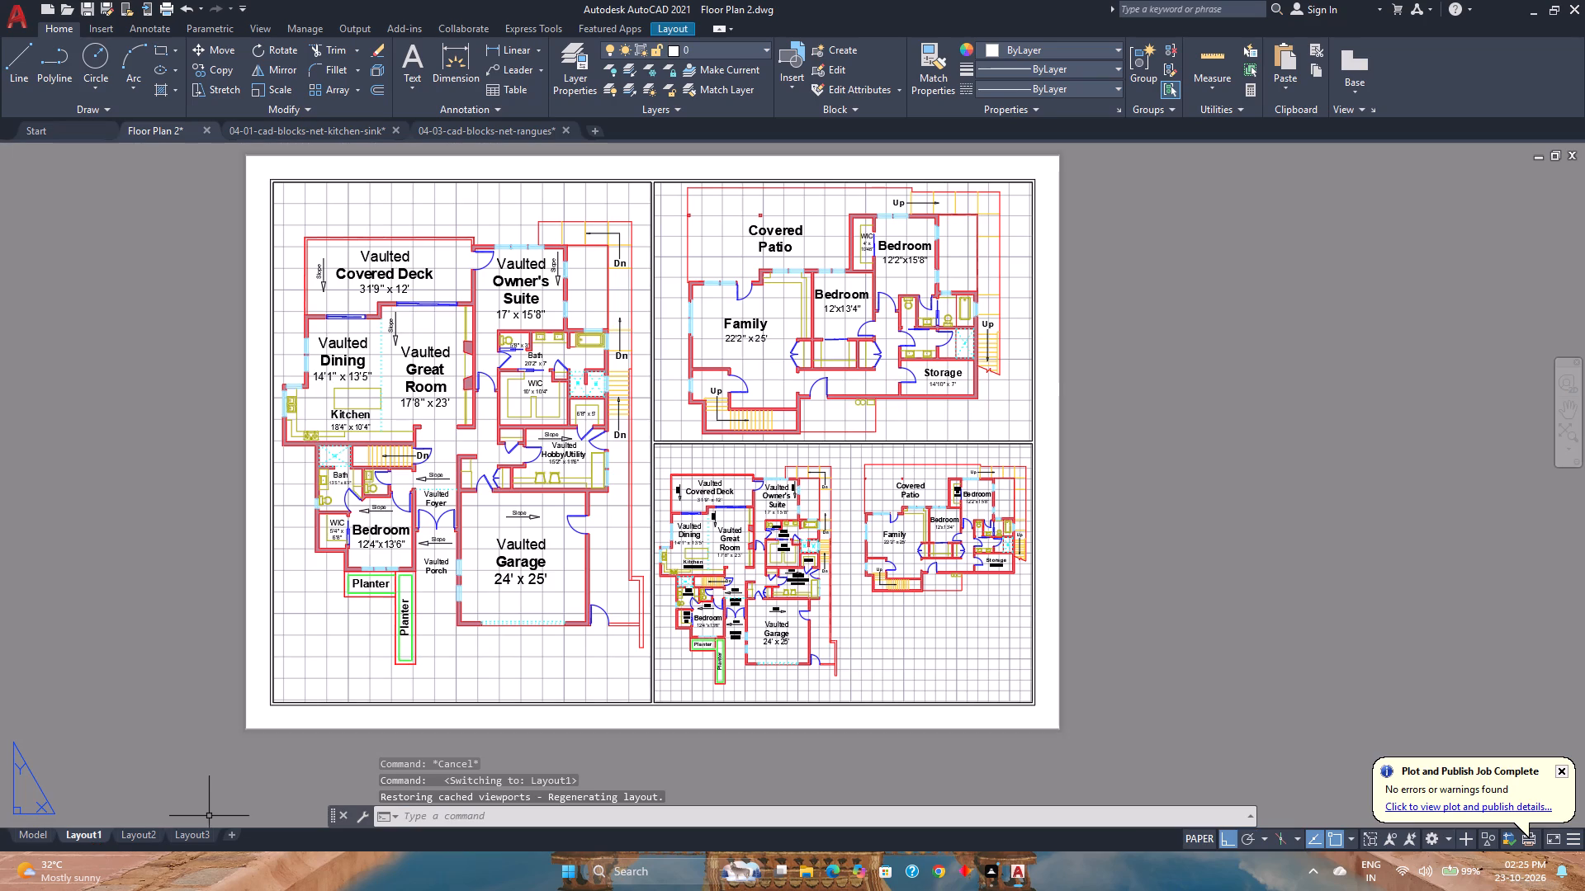
{"action": "key", "text": "ctrl+p"}
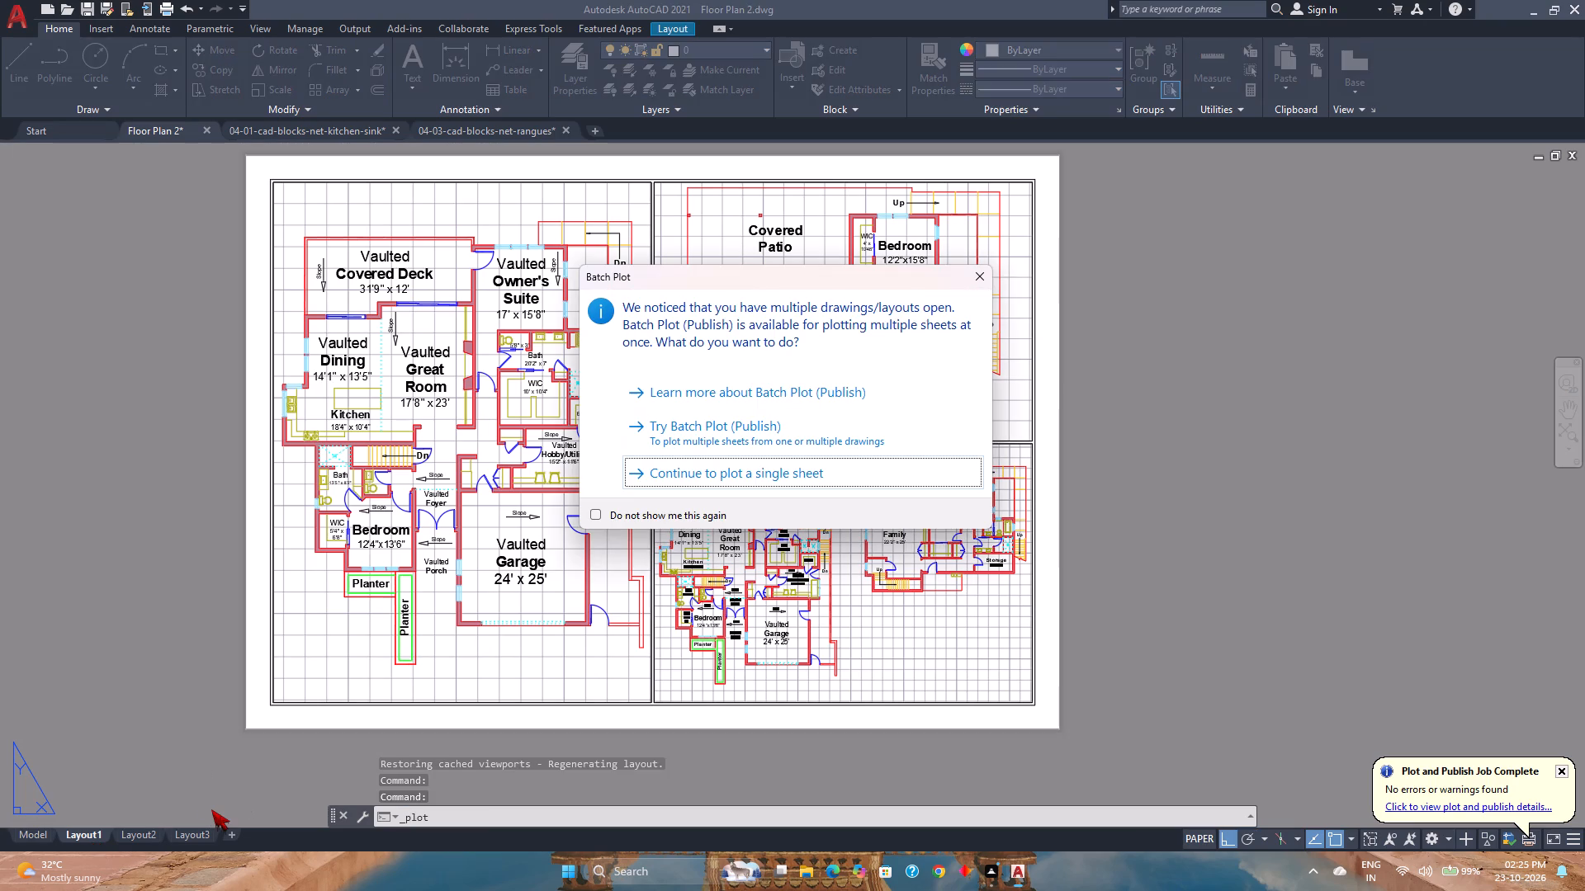
{"action": "left_click", "coordinate": [783, 478]}
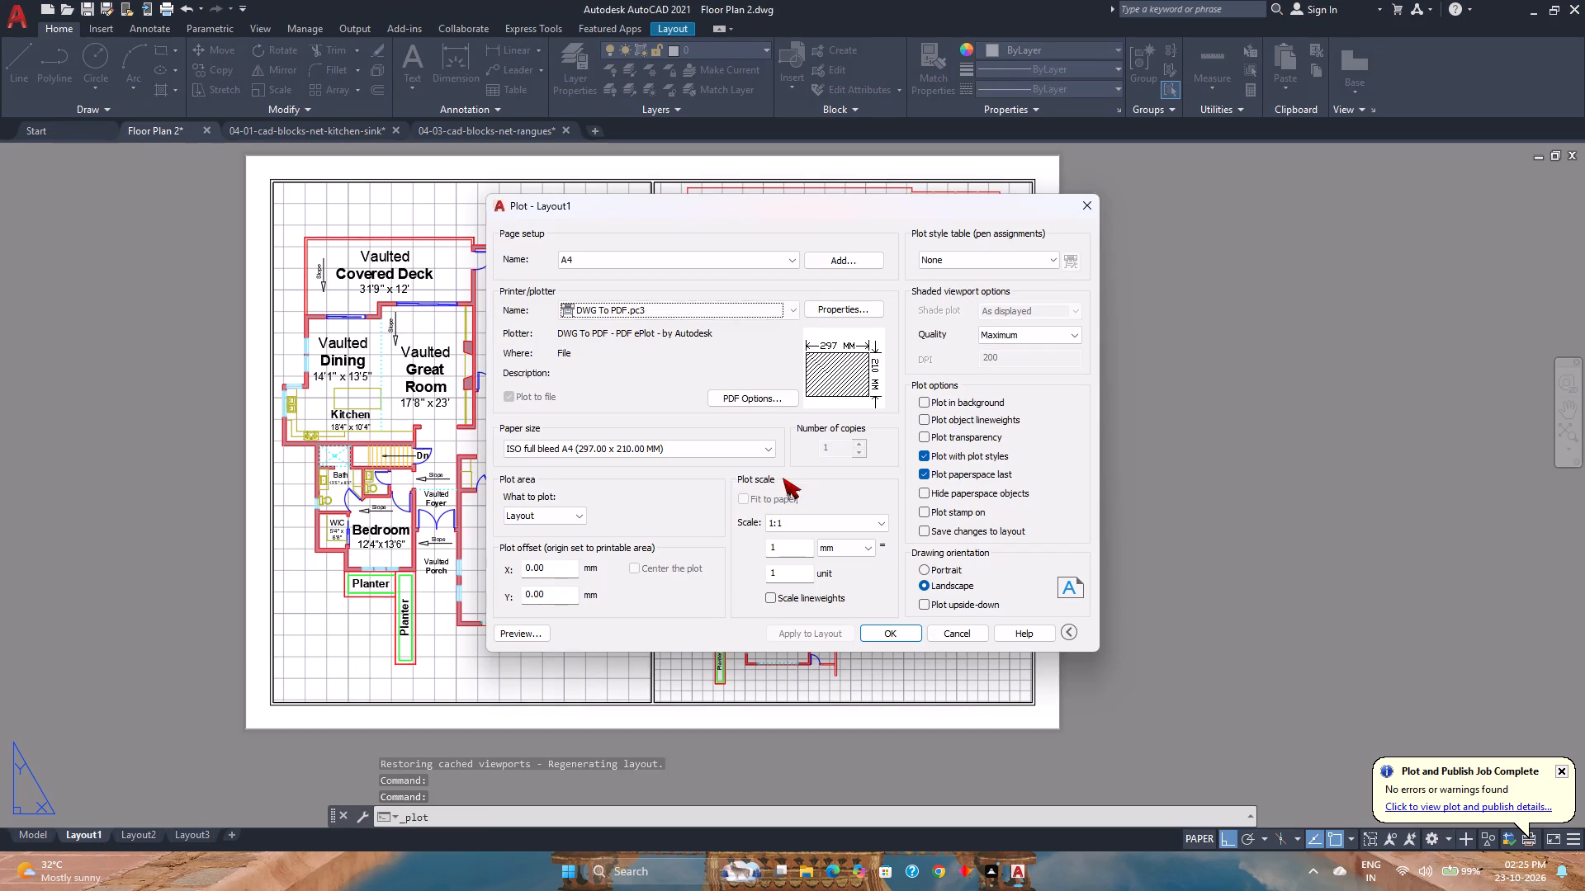
{"action": "left_click", "coordinate": [991, 266]}
{"action": "left_click", "coordinate": [986, 331]}
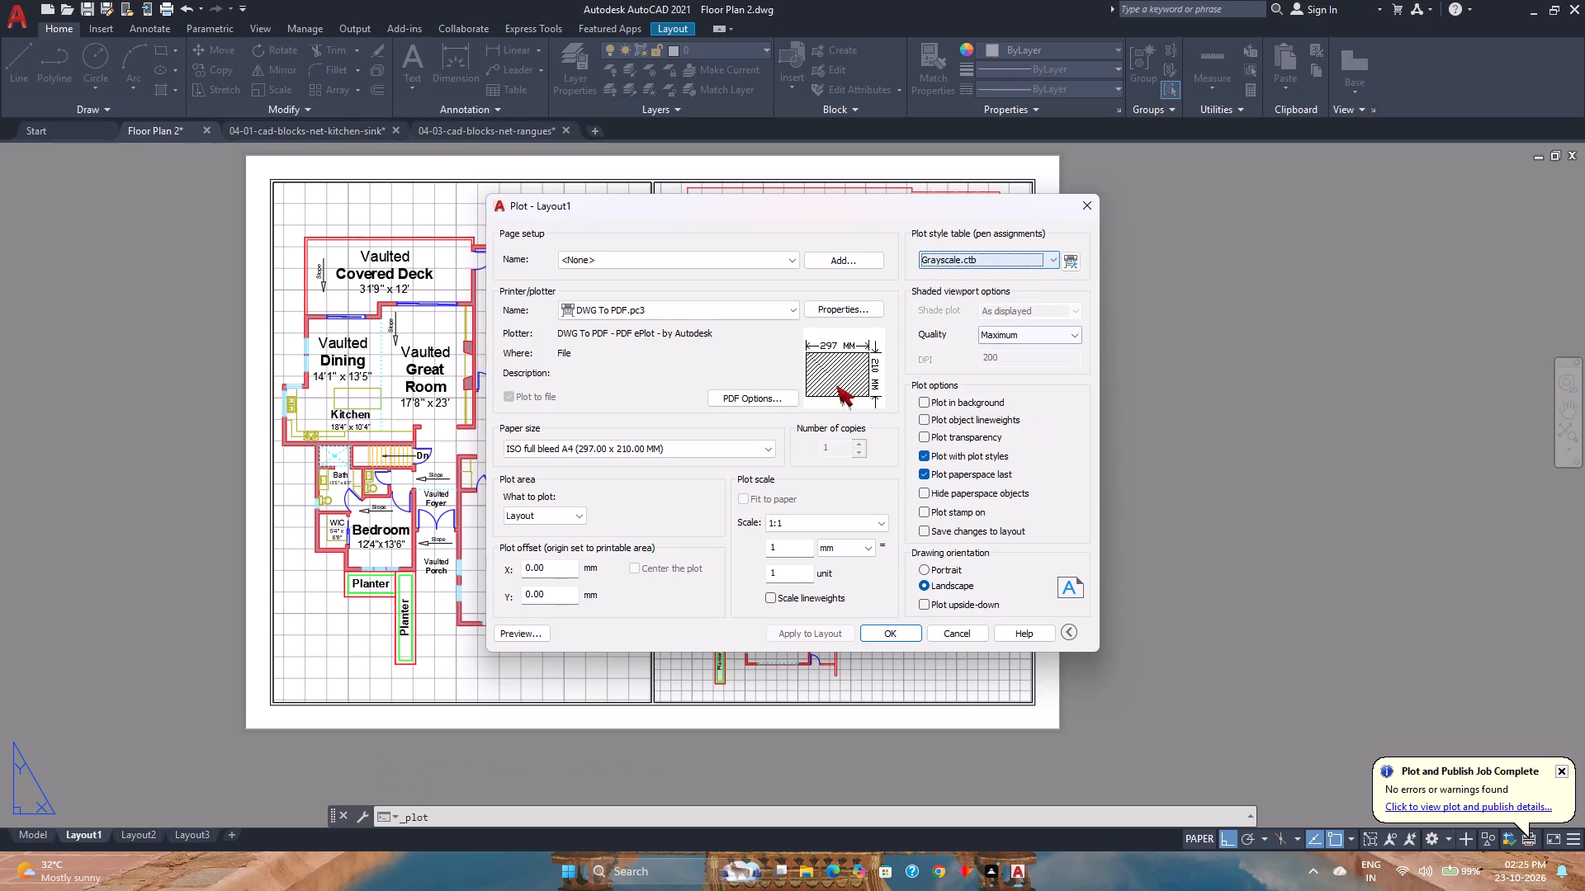
{"action": "left_click", "coordinate": [532, 632]}
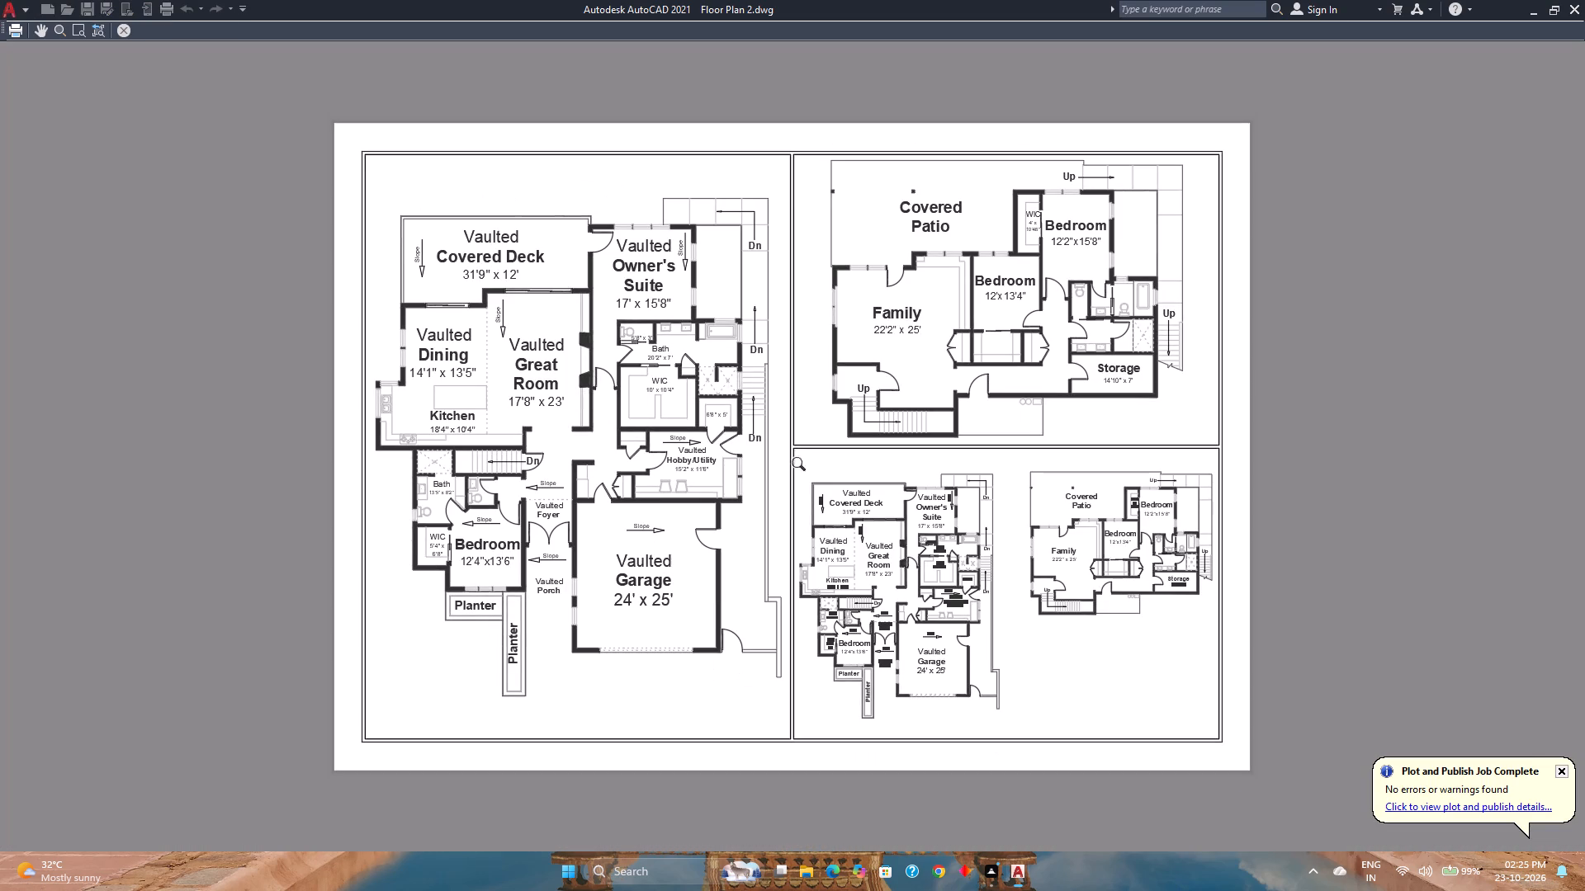
{"action": "scroll", "coordinate": [556, 387], "scroll_direction": "up", "scroll_amount": 2}
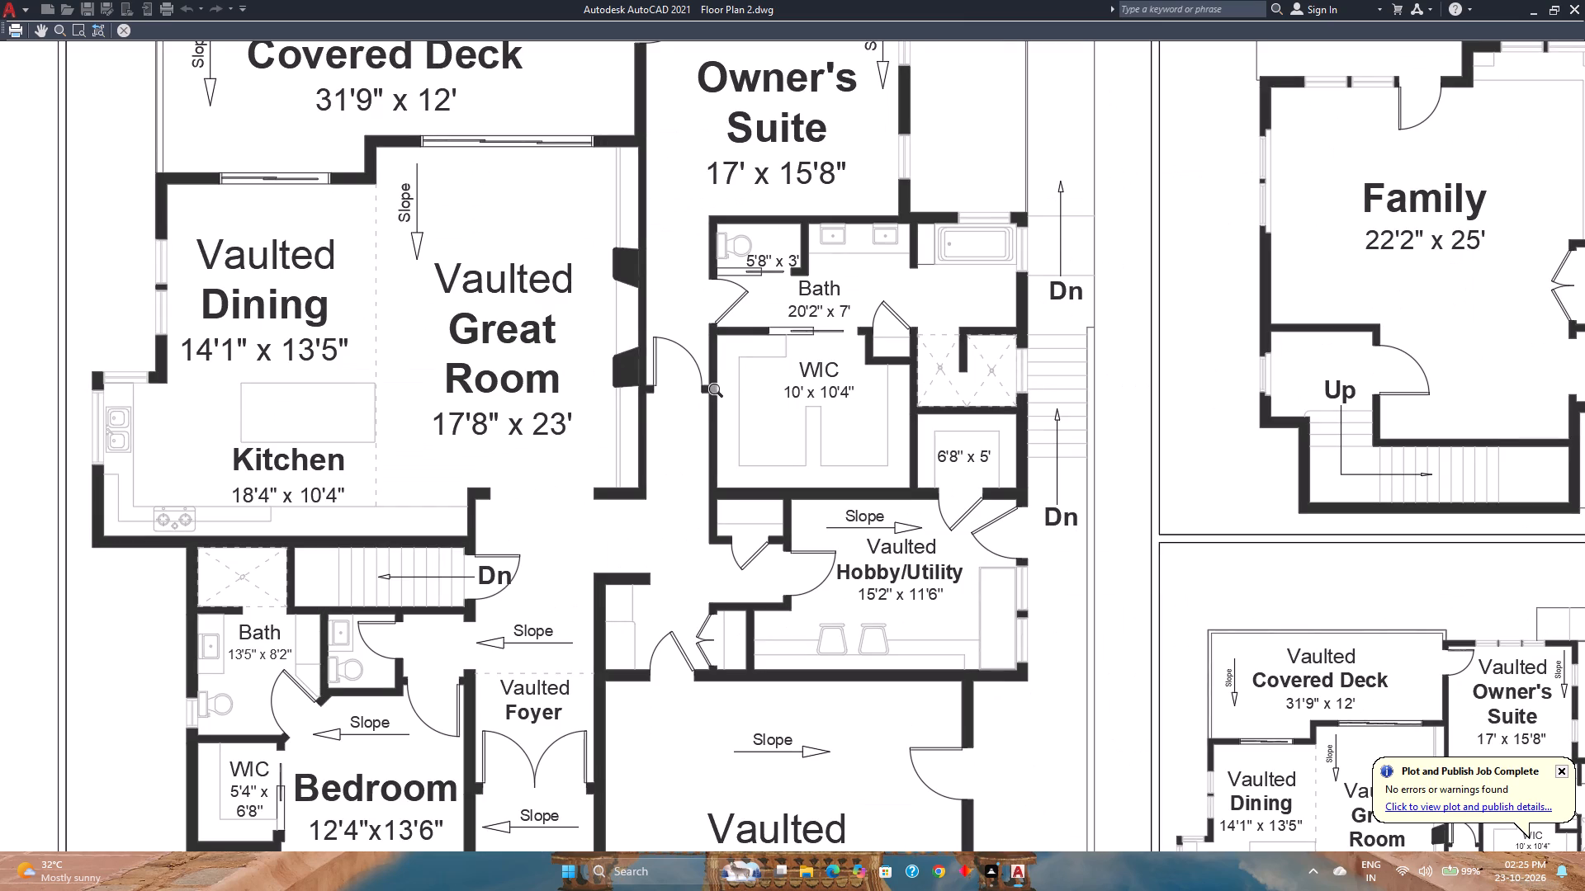
{"action": "scroll", "coordinate": [524, 407], "scroll_direction": "down", "scroll_amount": 1}
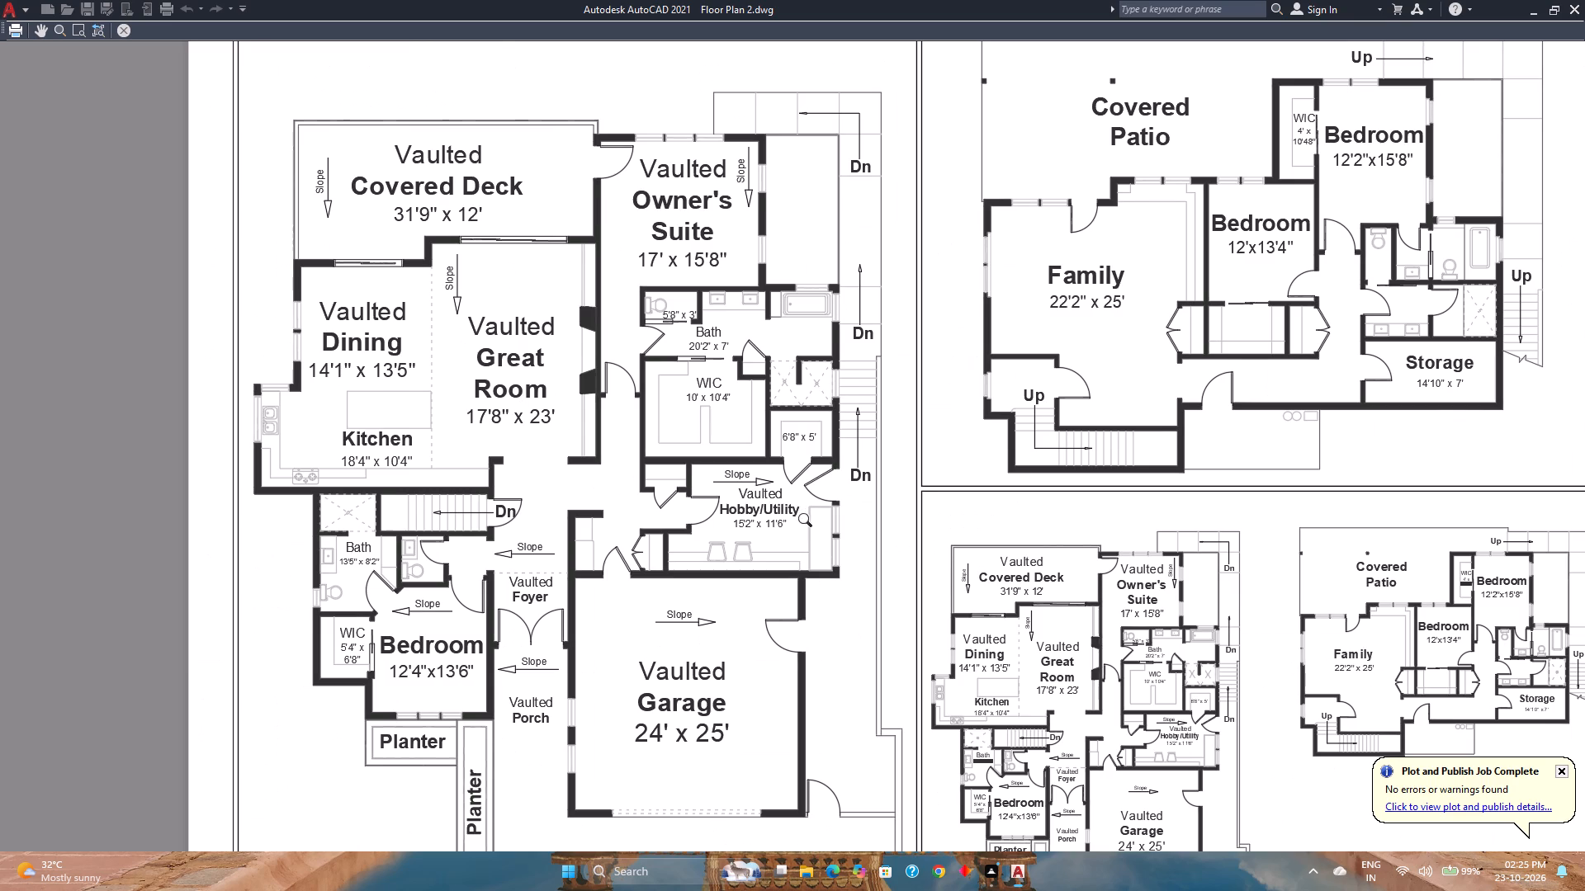
{"action": "middle_click_drag", "start_coordinate": [822, 547], "coordinate": [684, 426]}
{"action": "middle_click", "coordinate": [684, 426]}
{"action": "scroll", "coordinate": [684, 426], "scroll_direction": "down", "scroll_amount": 1}
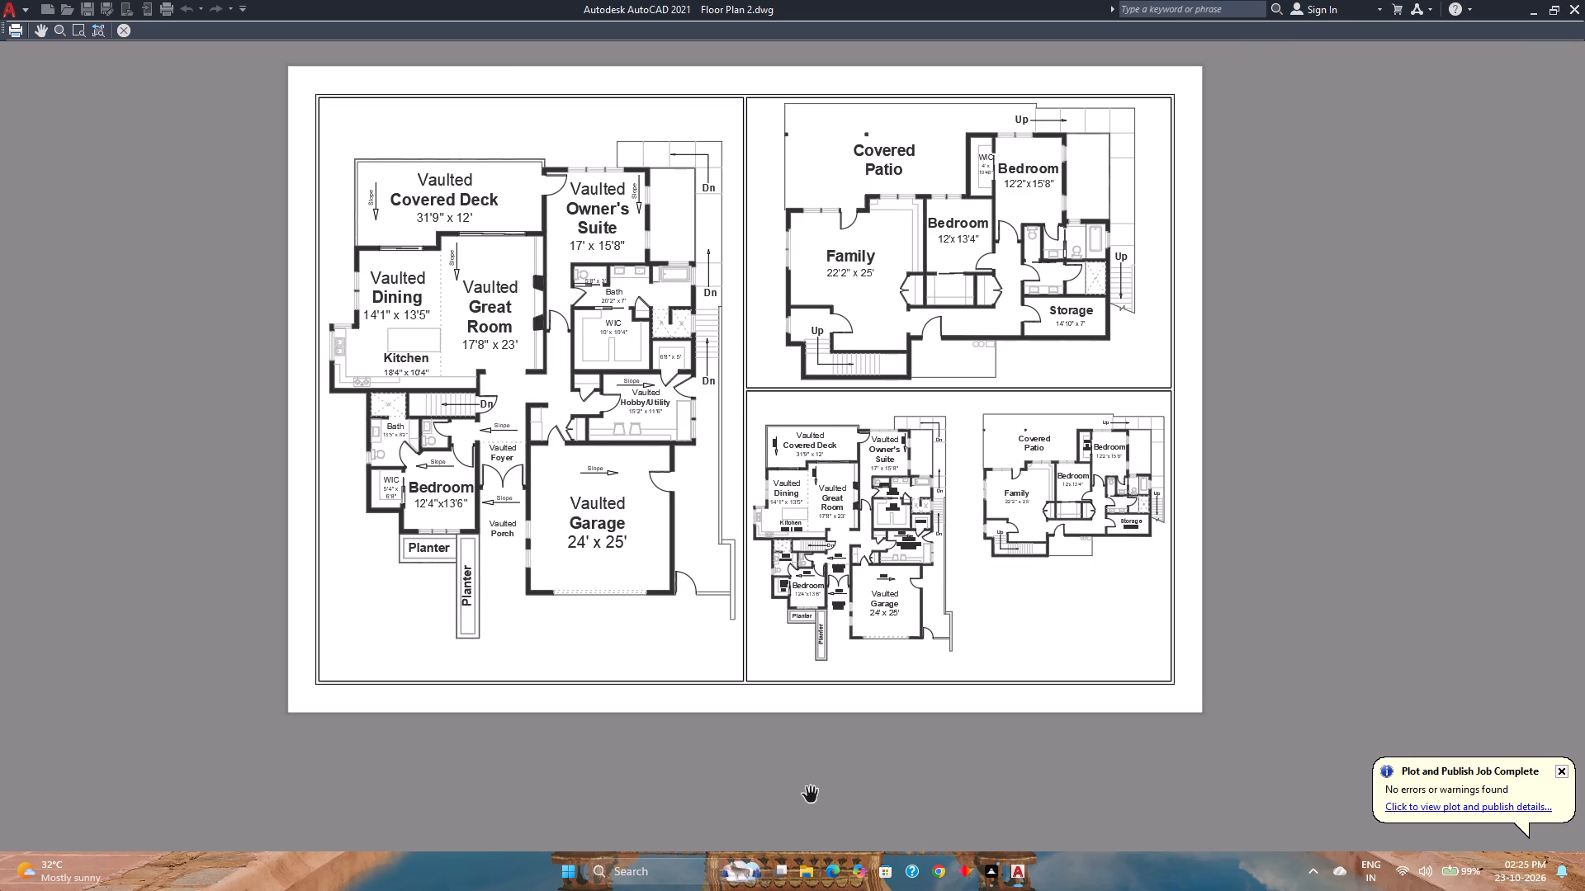
{"action": "left_click", "coordinate": [115, 30]}
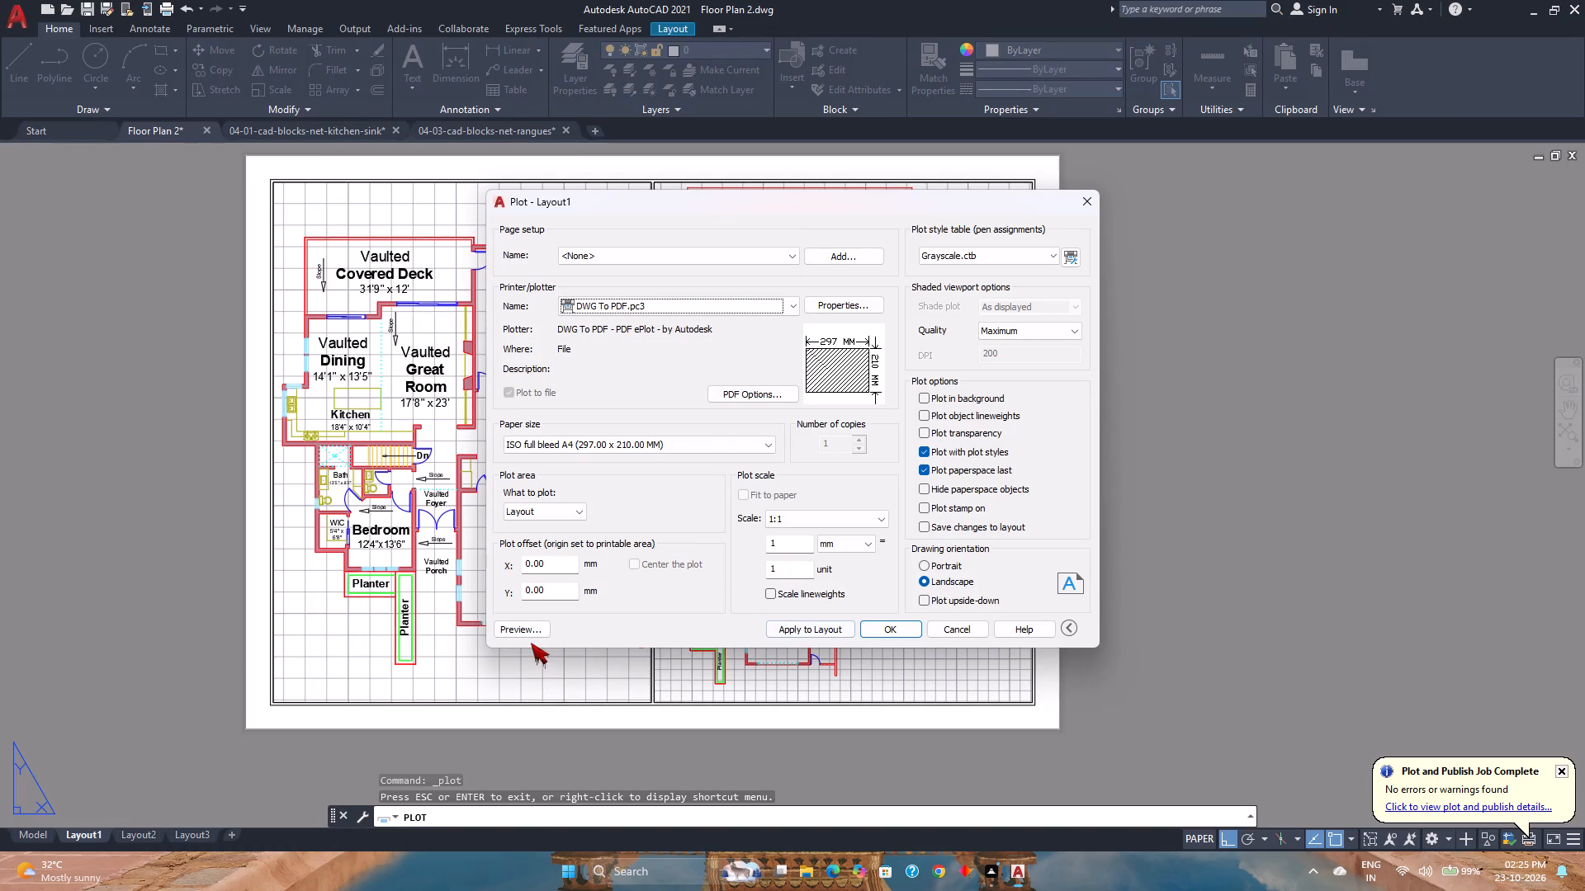
{"action": "left_click", "coordinate": [943, 624]}
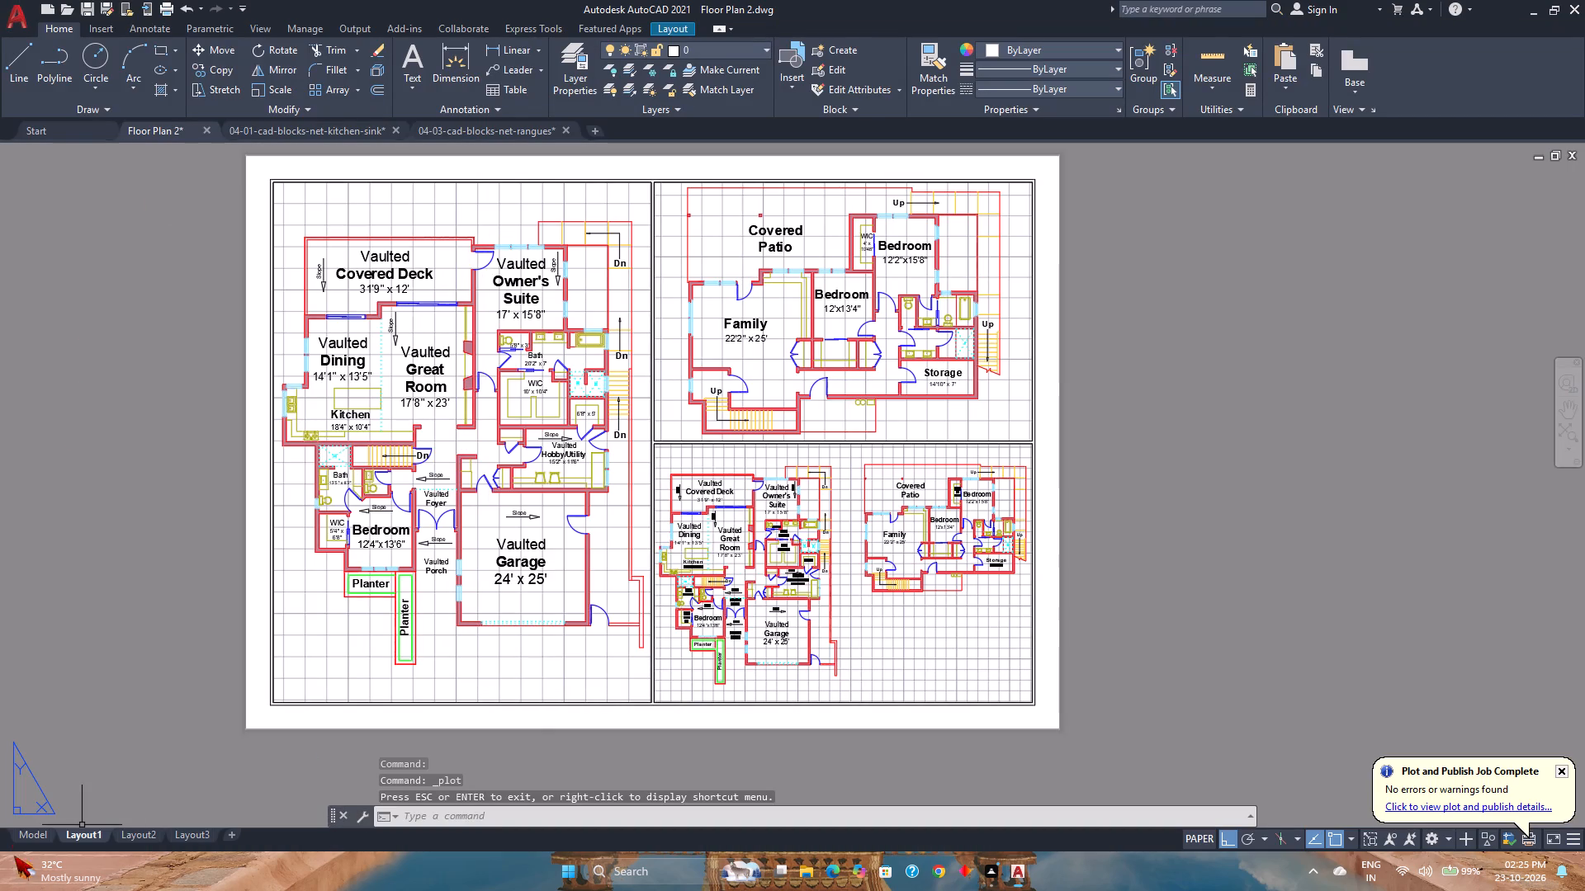
Set the Dotted Lines layer's color to index color 132 in model space.
{"action": "left_click", "coordinate": [11, 839]}
{"action": "left_click", "coordinate": [16, 837]}
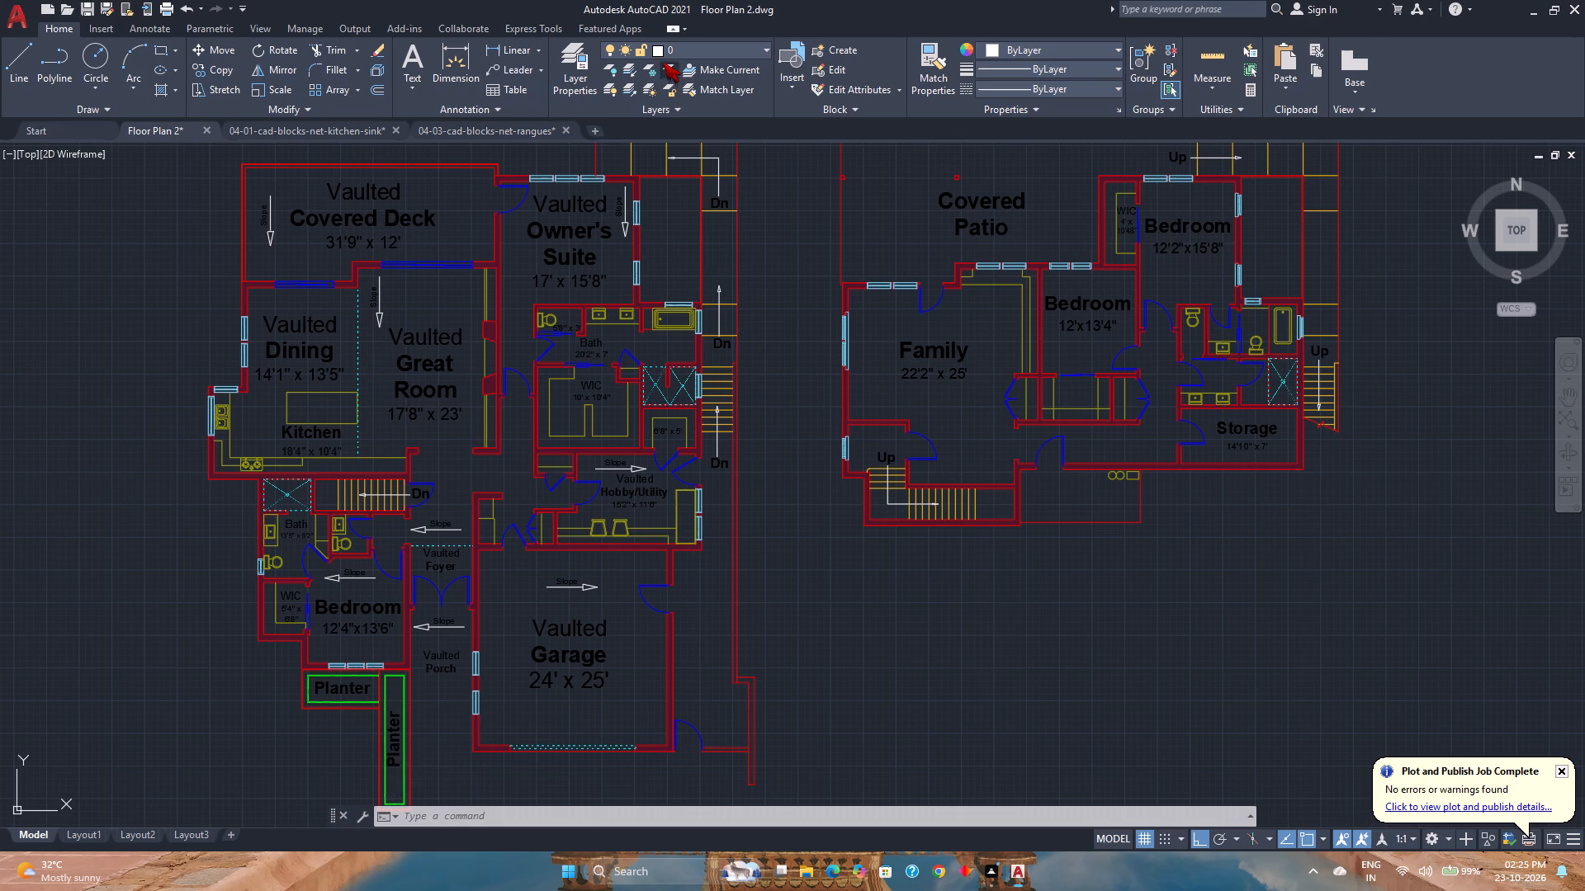
{"action": "left_click", "coordinate": [684, 51]}
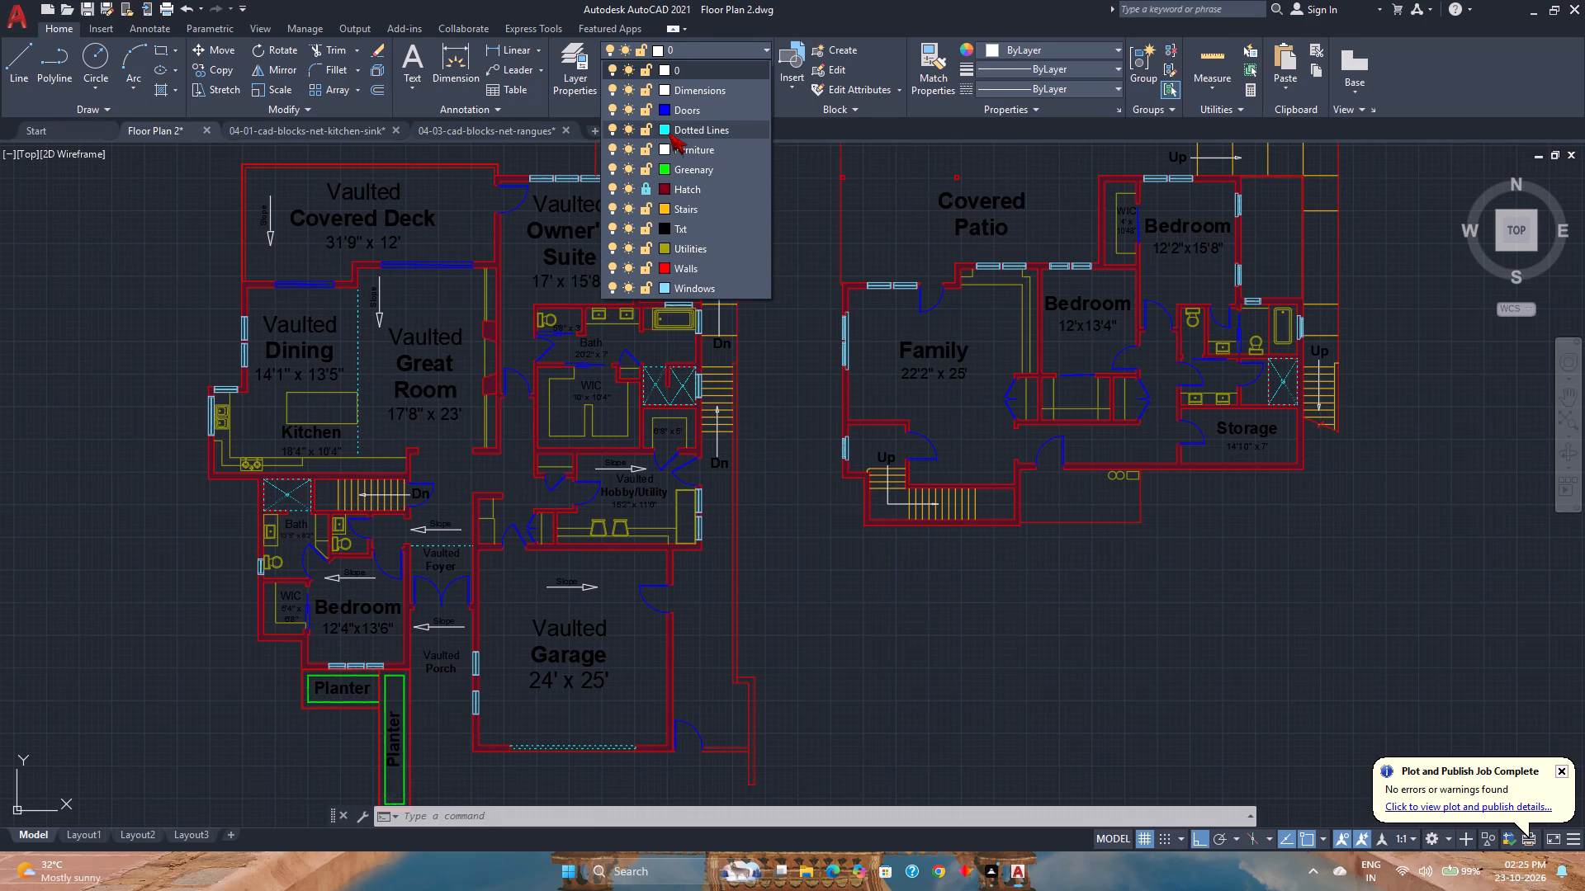
{"action": "left_click", "coordinate": [669, 133]}
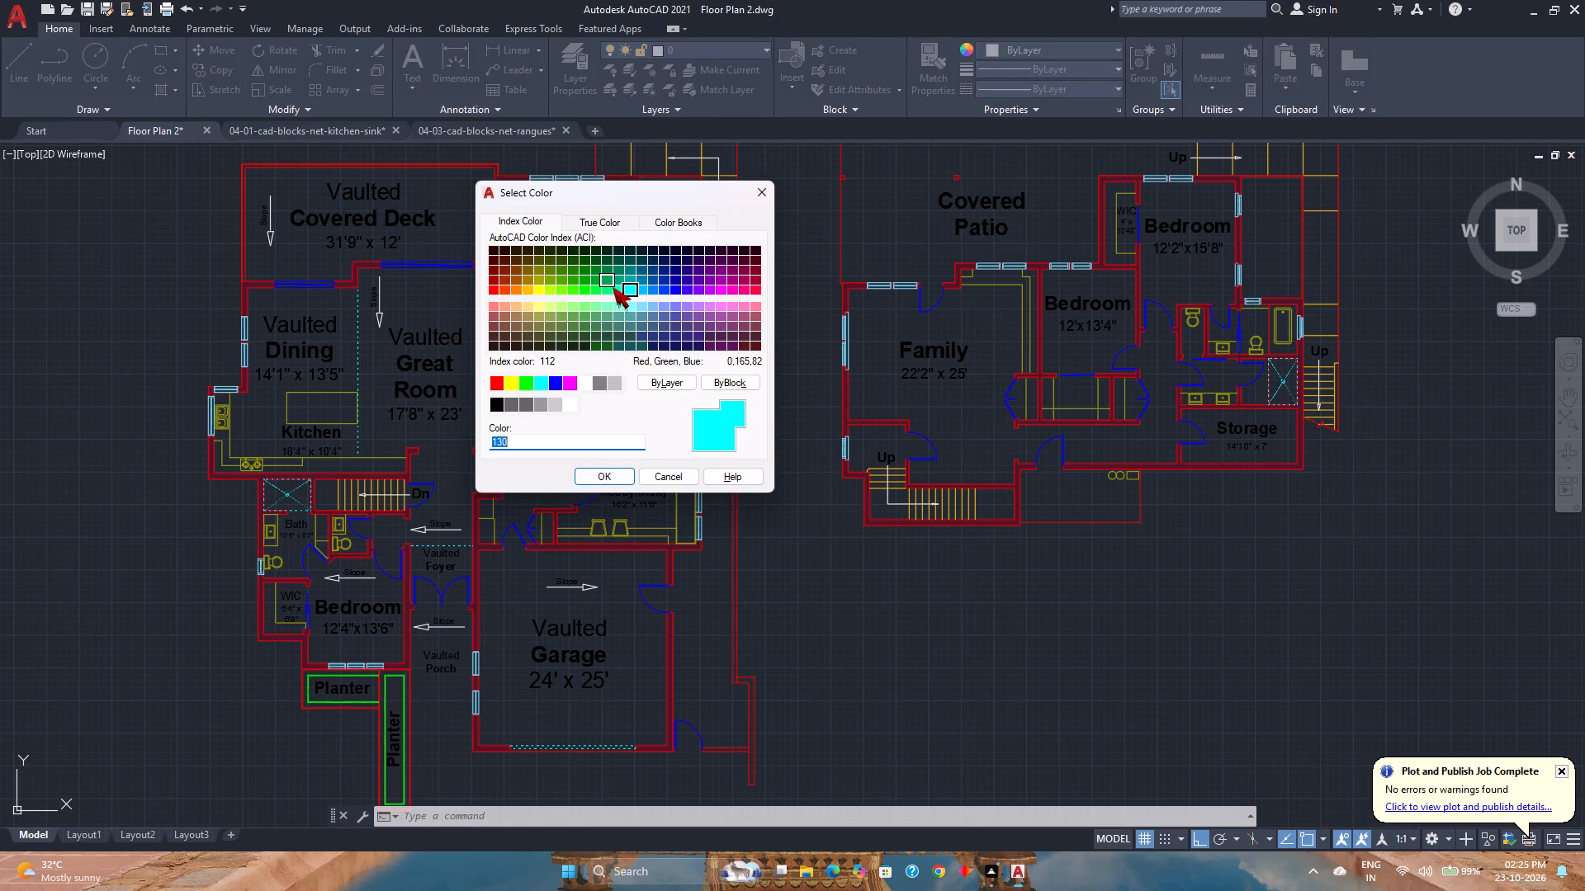
{"action": "left_click", "coordinate": [630, 277]}
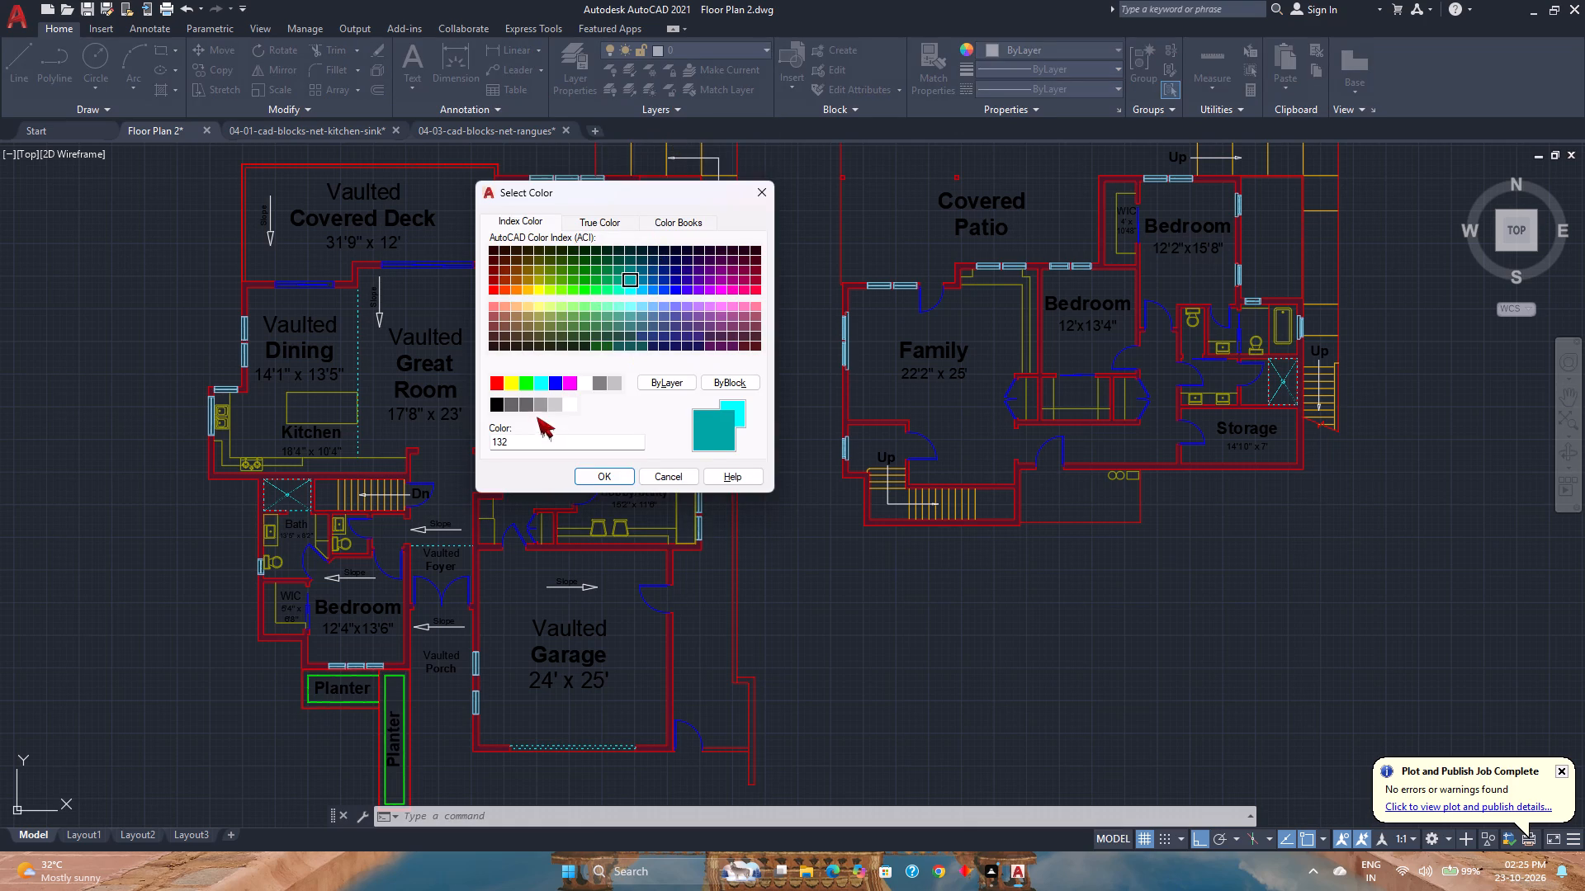
{"action": "left_click", "coordinate": [603, 472]}
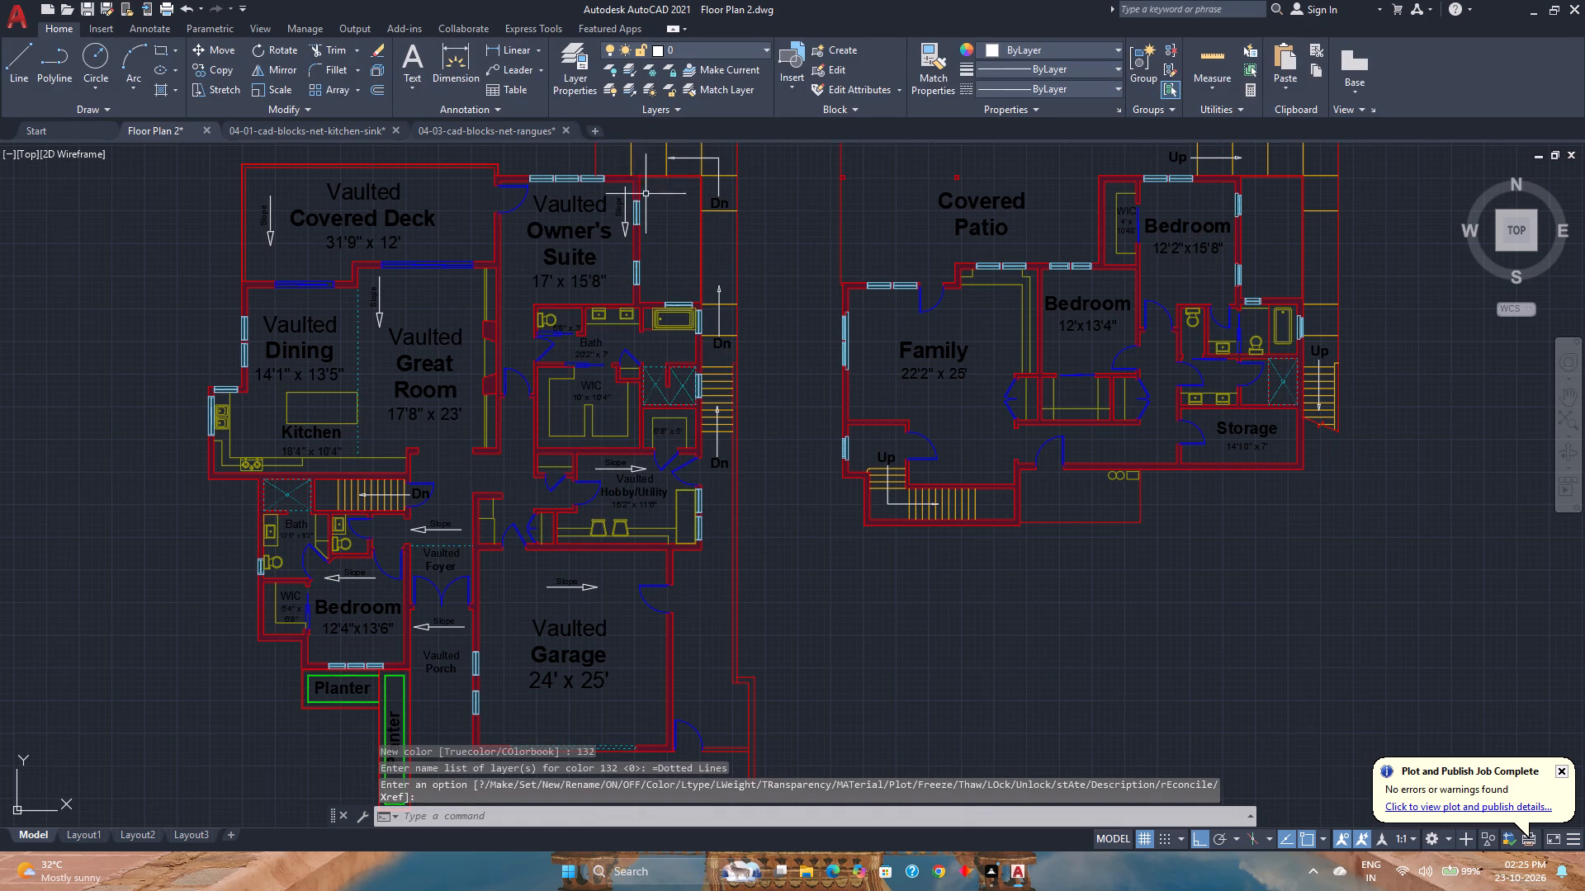
Set the Doors layer's color to index color 150.
{"action": "left_click", "coordinate": [689, 54]}
{"action": "left_click", "coordinate": [664, 107]}
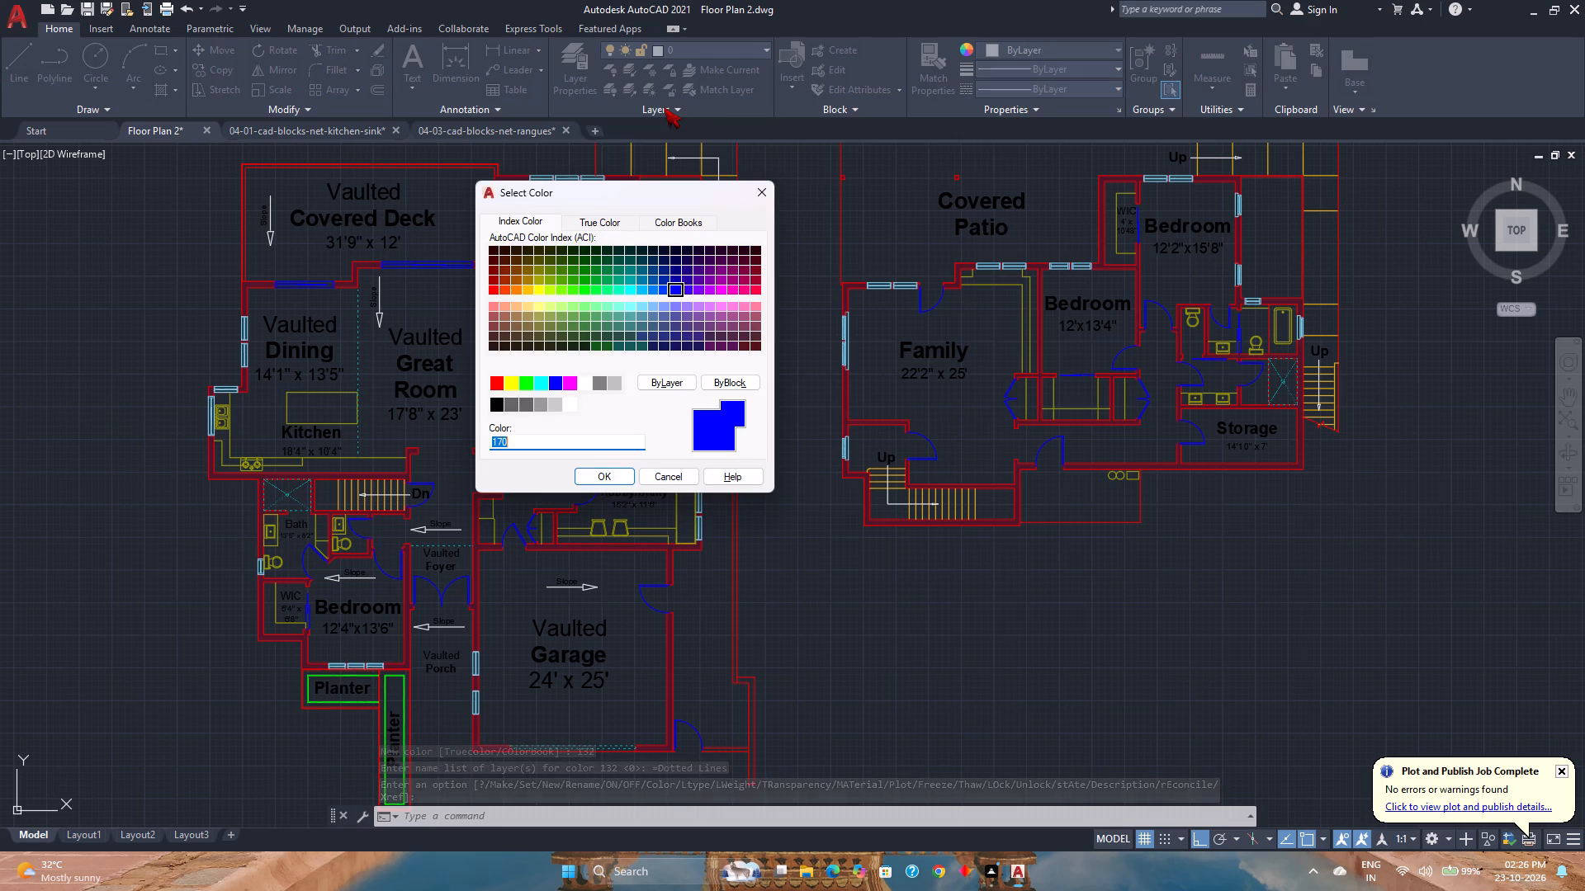
{"action": "left_click", "coordinate": [677, 304]}
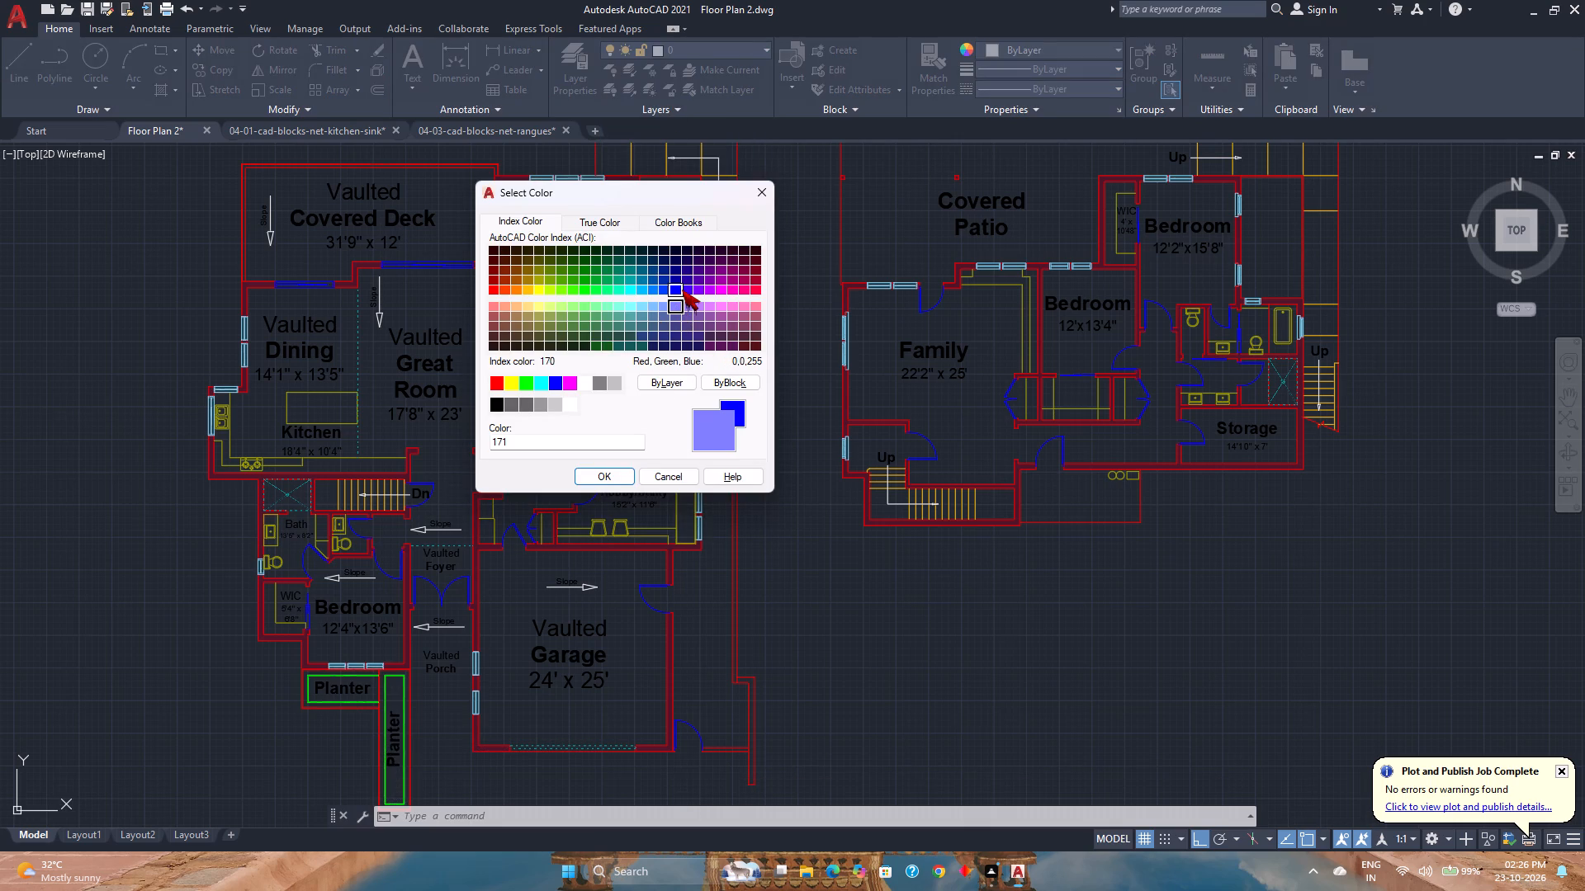
{"action": "left_click", "coordinate": [665, 289]}
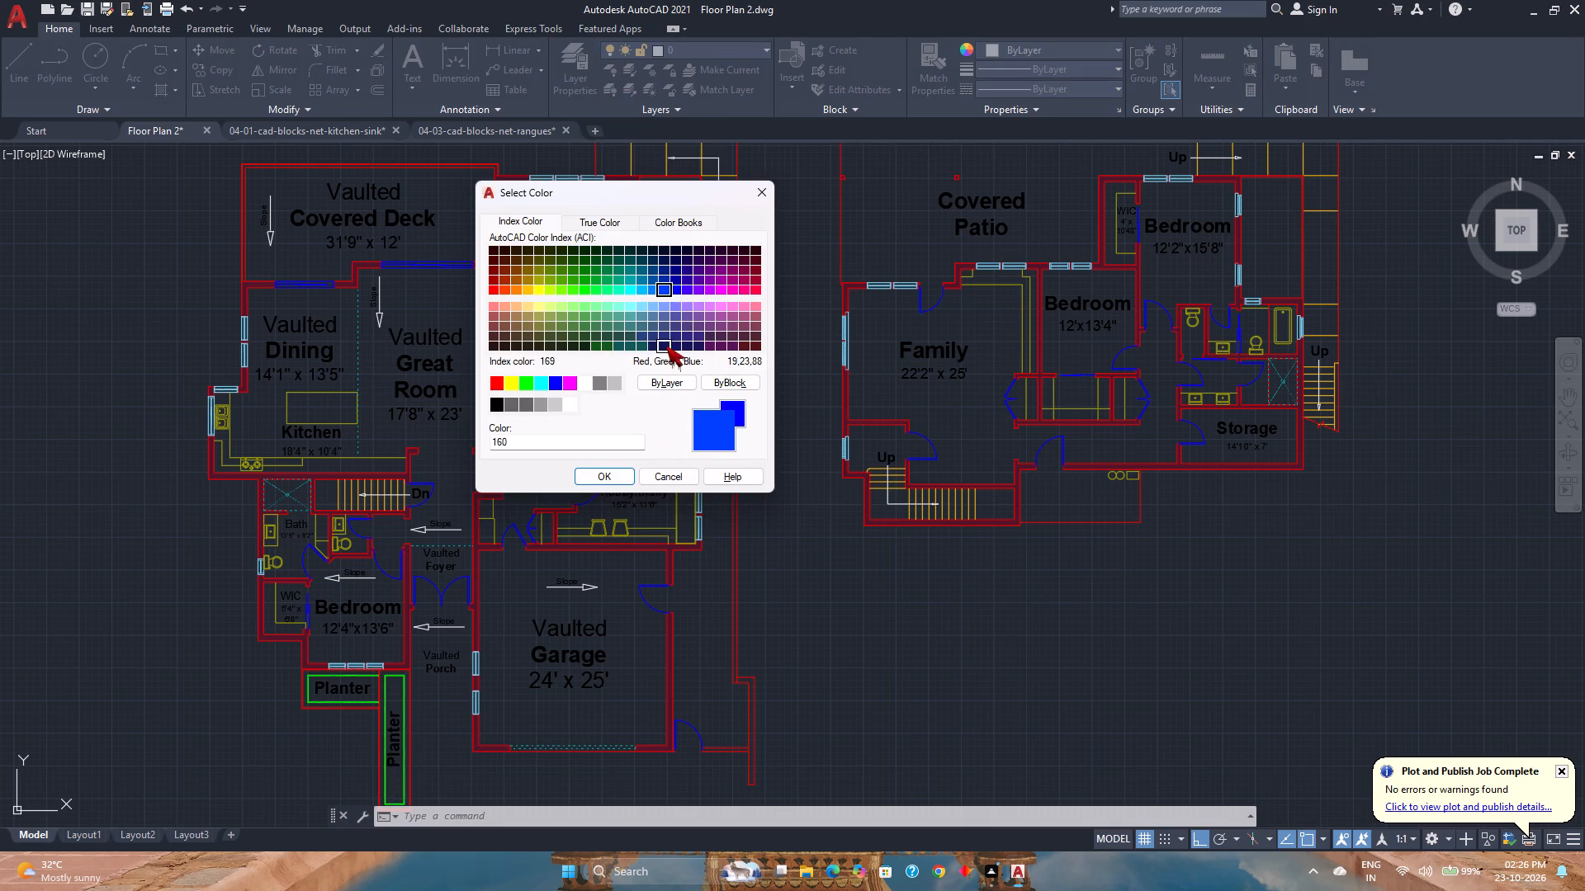
{"action": "left_click", "coordinate": [656, 294]}
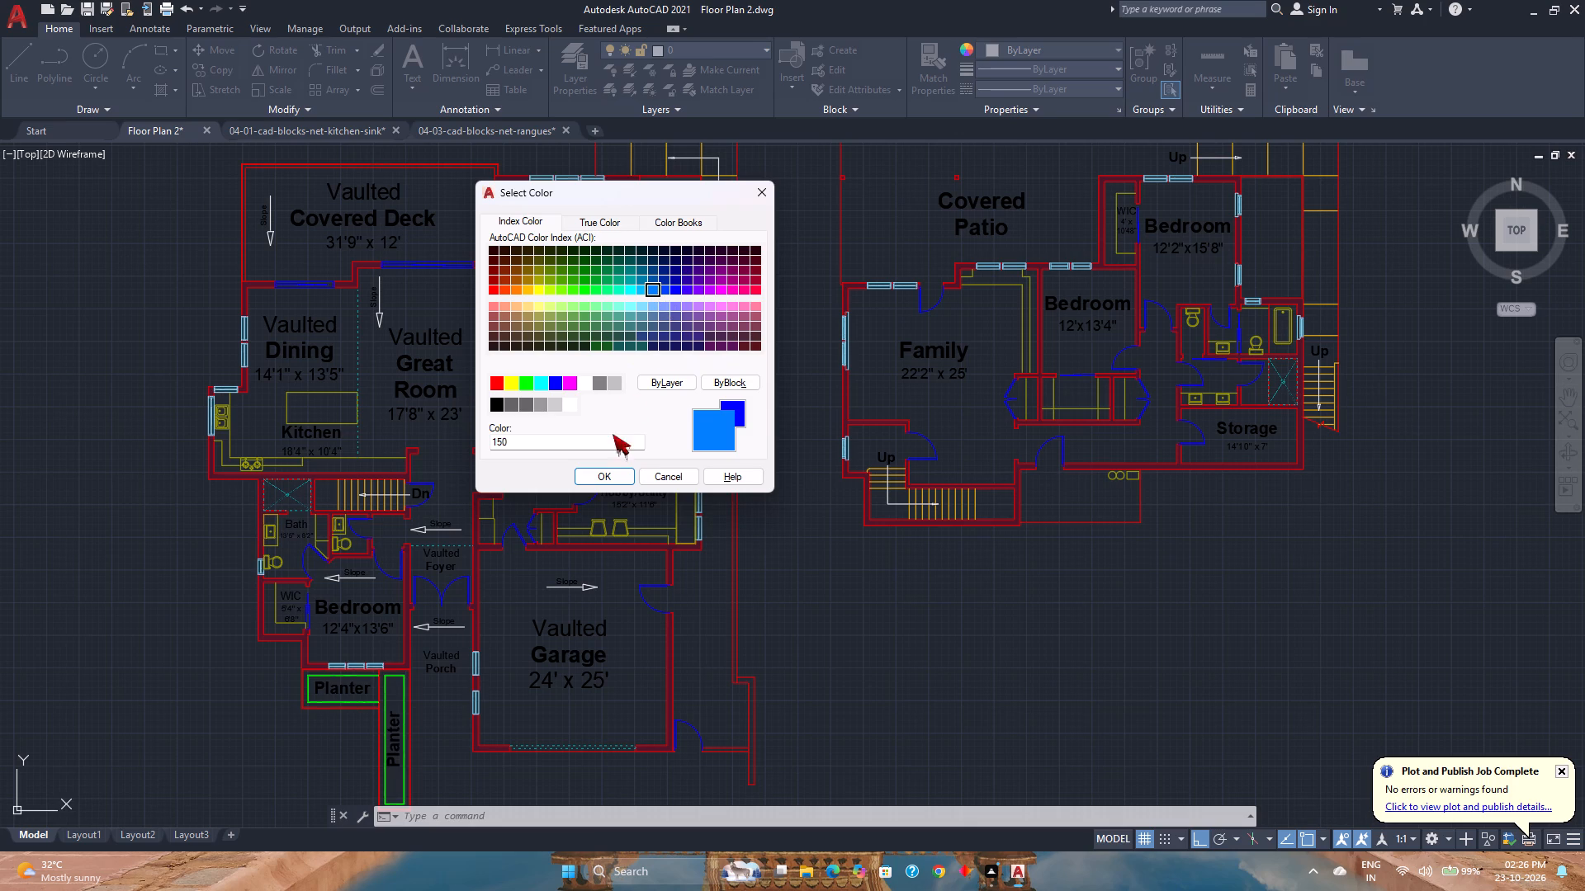
{"action": "left_click", "coordinate": [614, 473]}
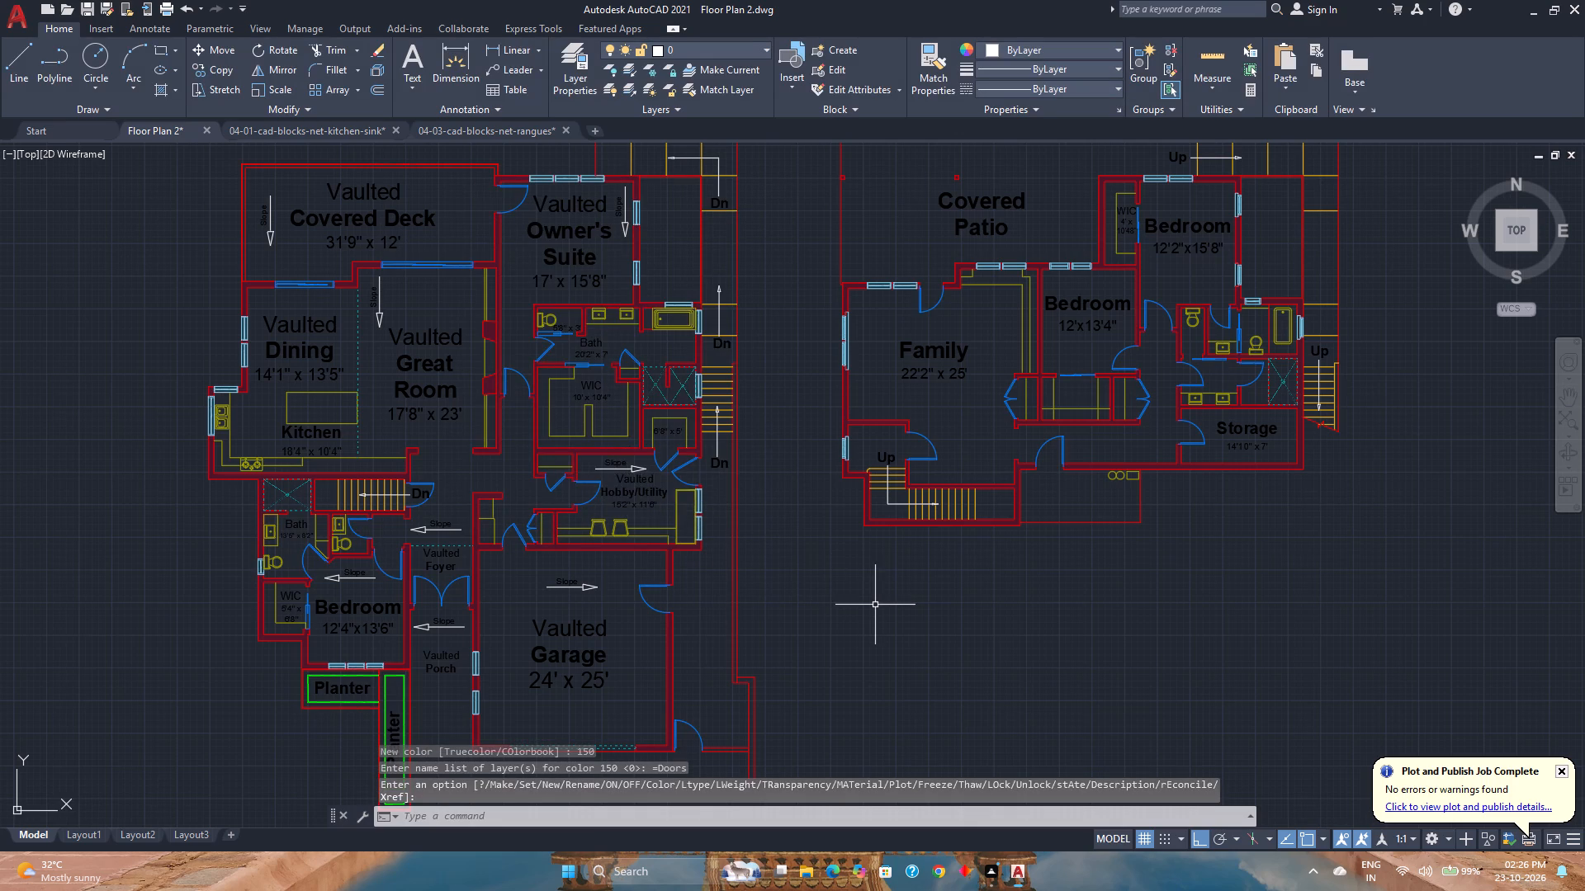
{"action": "key", "text": "Escape"}
Save the Floor Plan 2 drawing.
{"action": "key", "text": "ctrl+s"}
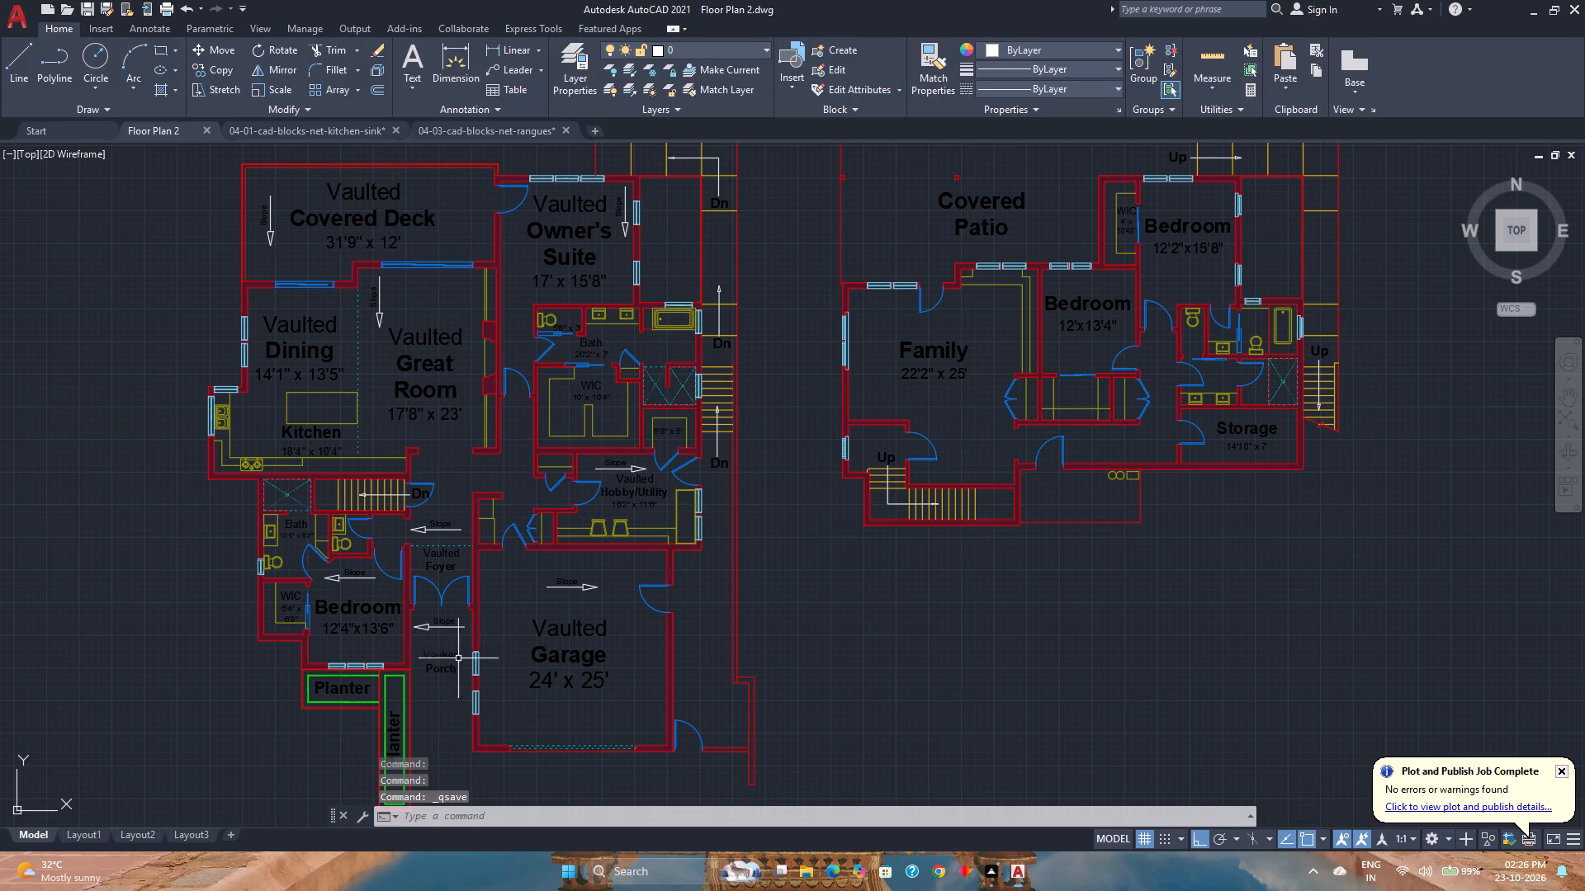
Set up a single-sheet plot of Layout1 with the Grayscale.ctb plot style and examine its preview.
{"action": "left_click", "coordinate": [88, 841]}
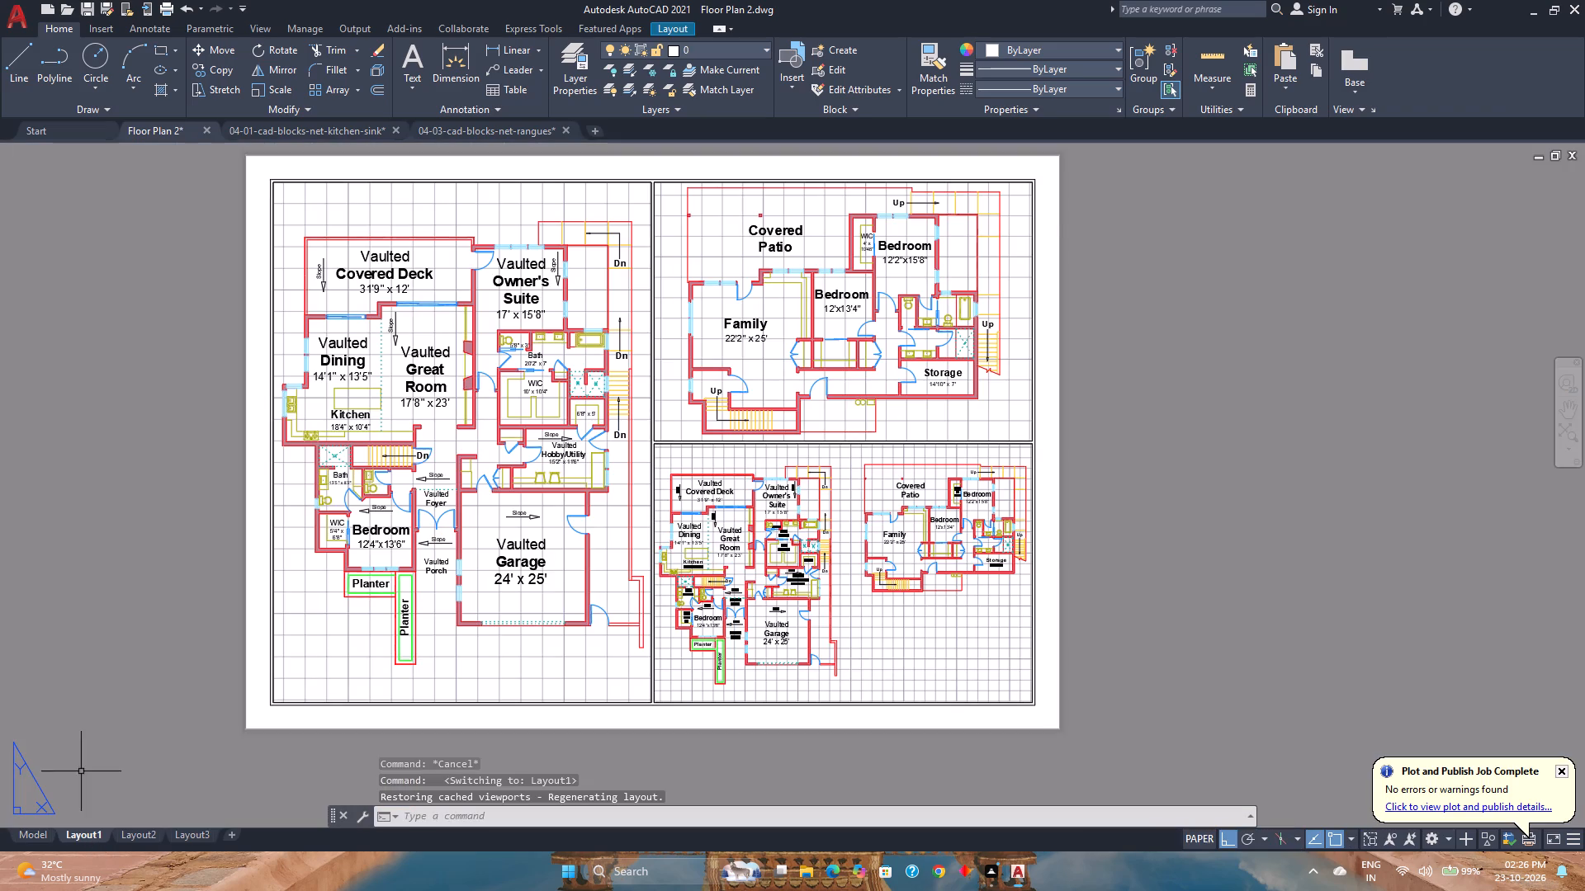
{"action": "key", "text": "ctrl+p"}
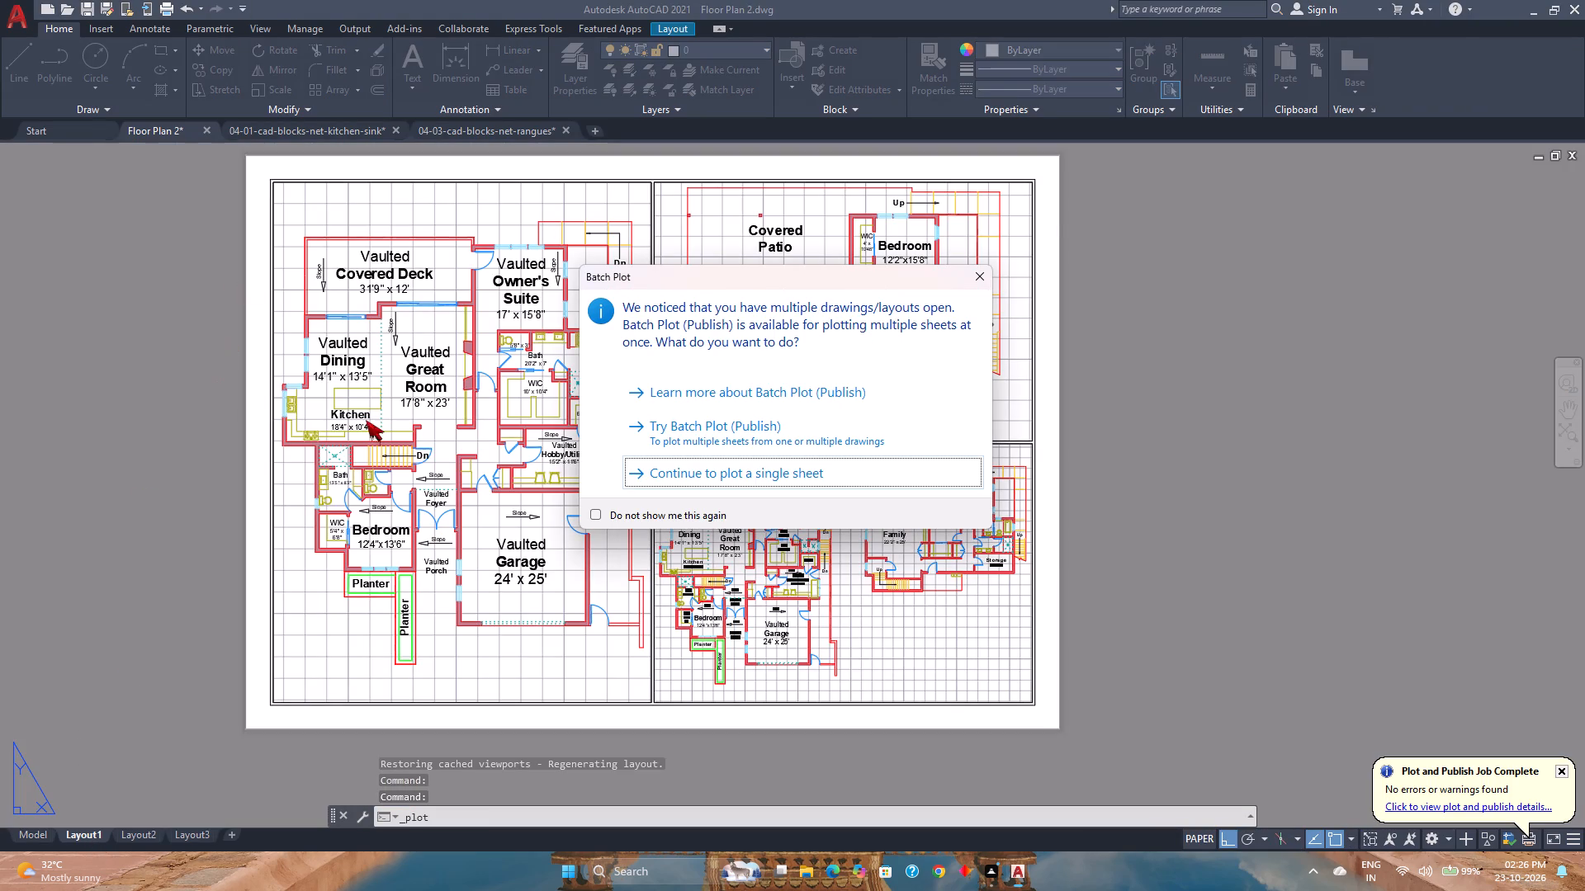
{"action": "left_click", "coordinate": [679, 472]}
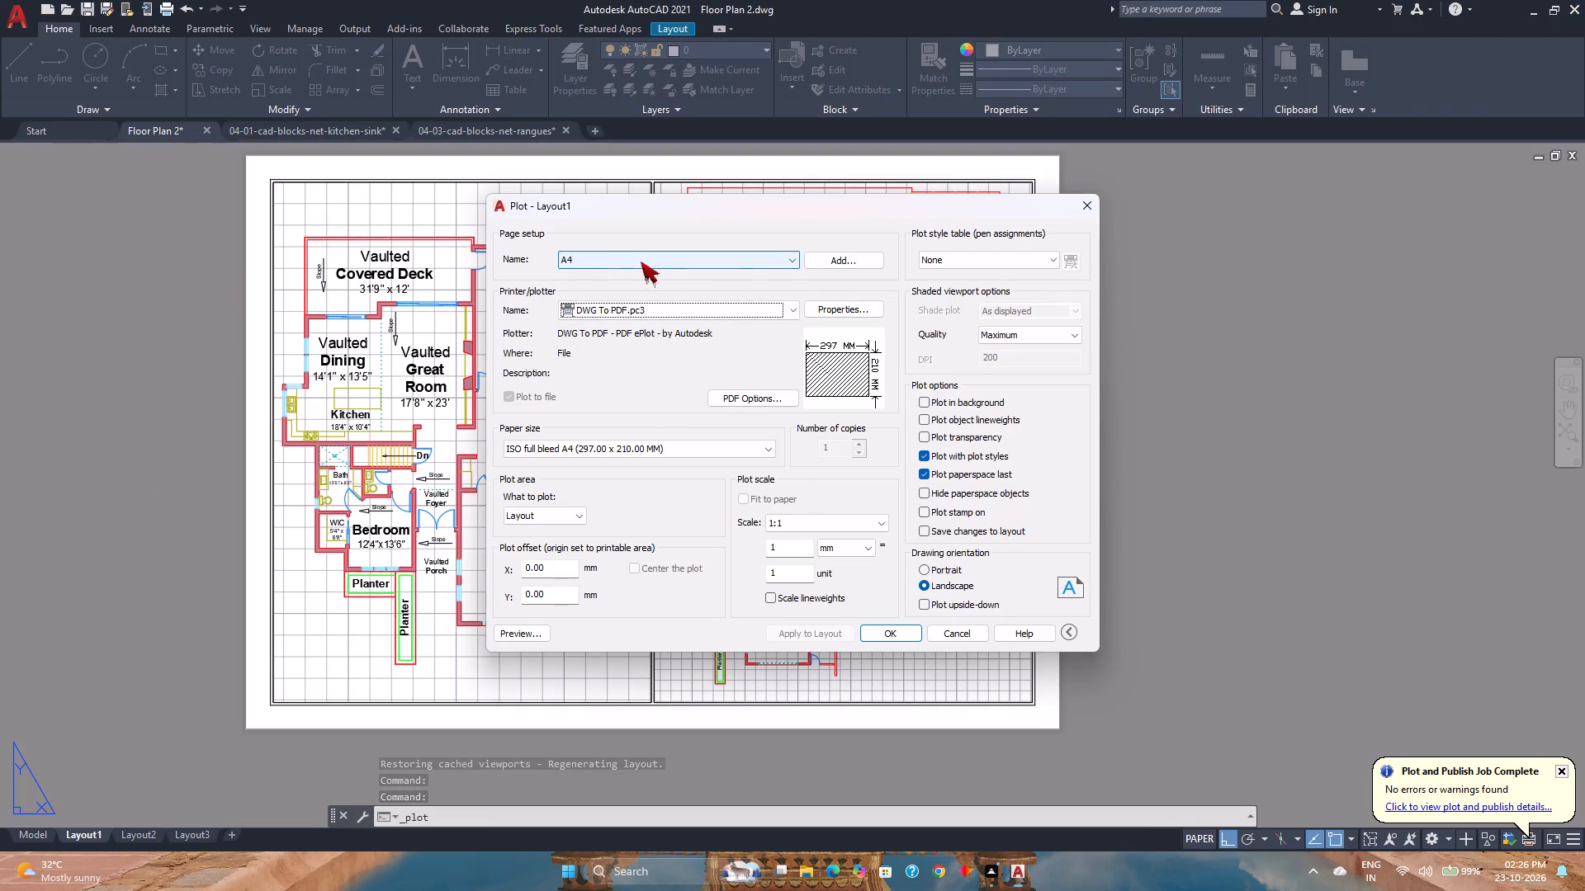
{"action": "left_click", "coordinate": [942, 257]}
{"action": "left_click", "coordinate": [957, 331]}
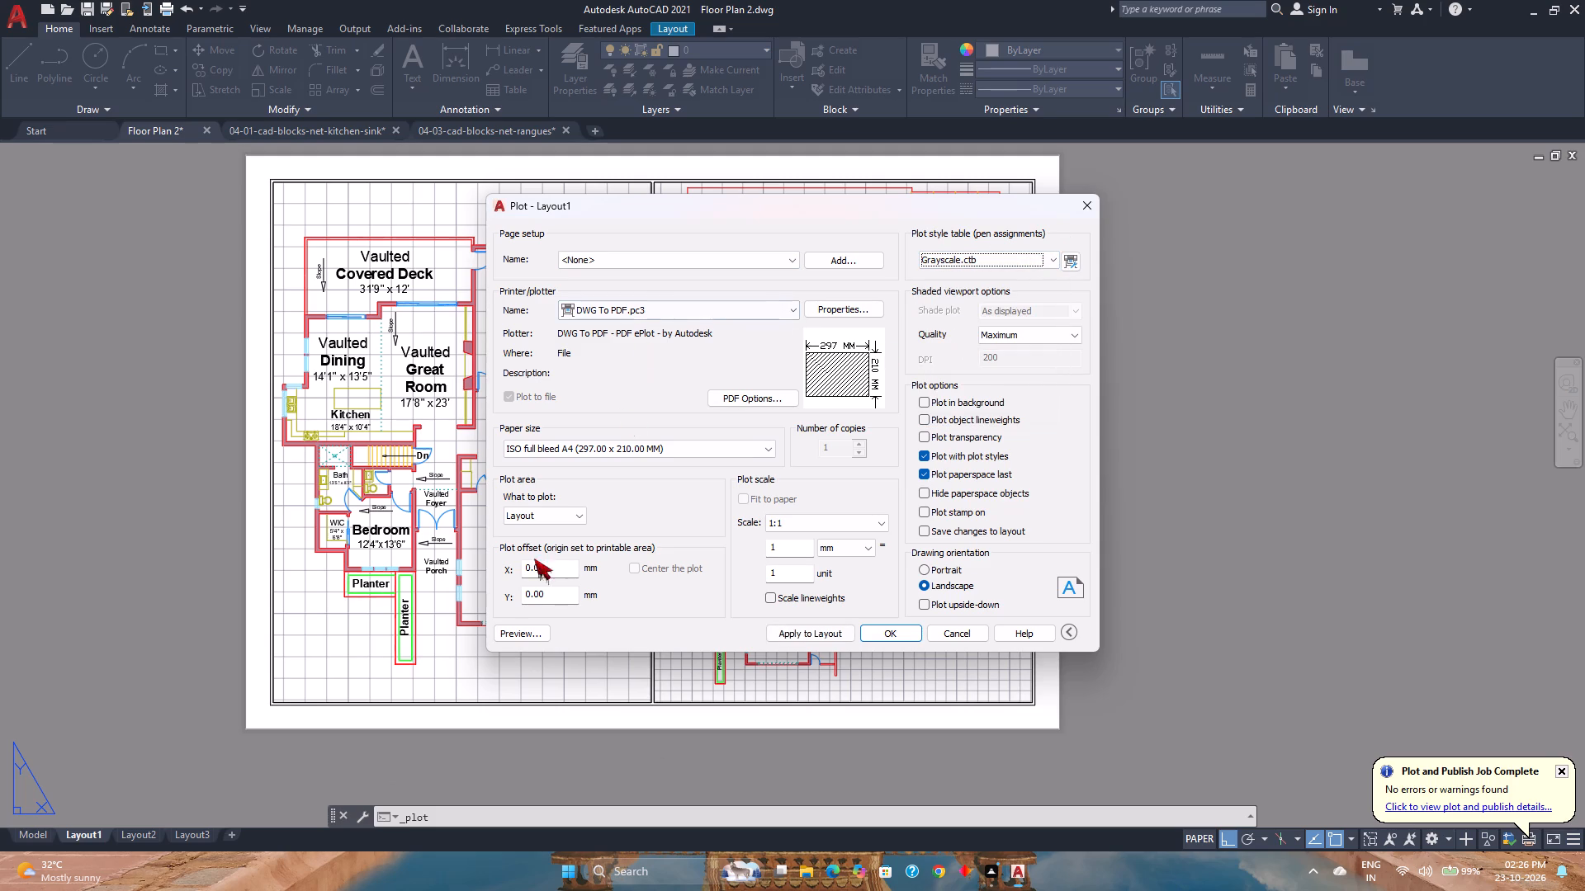
{"action": "left_click", "coordinate": [499, 634]}
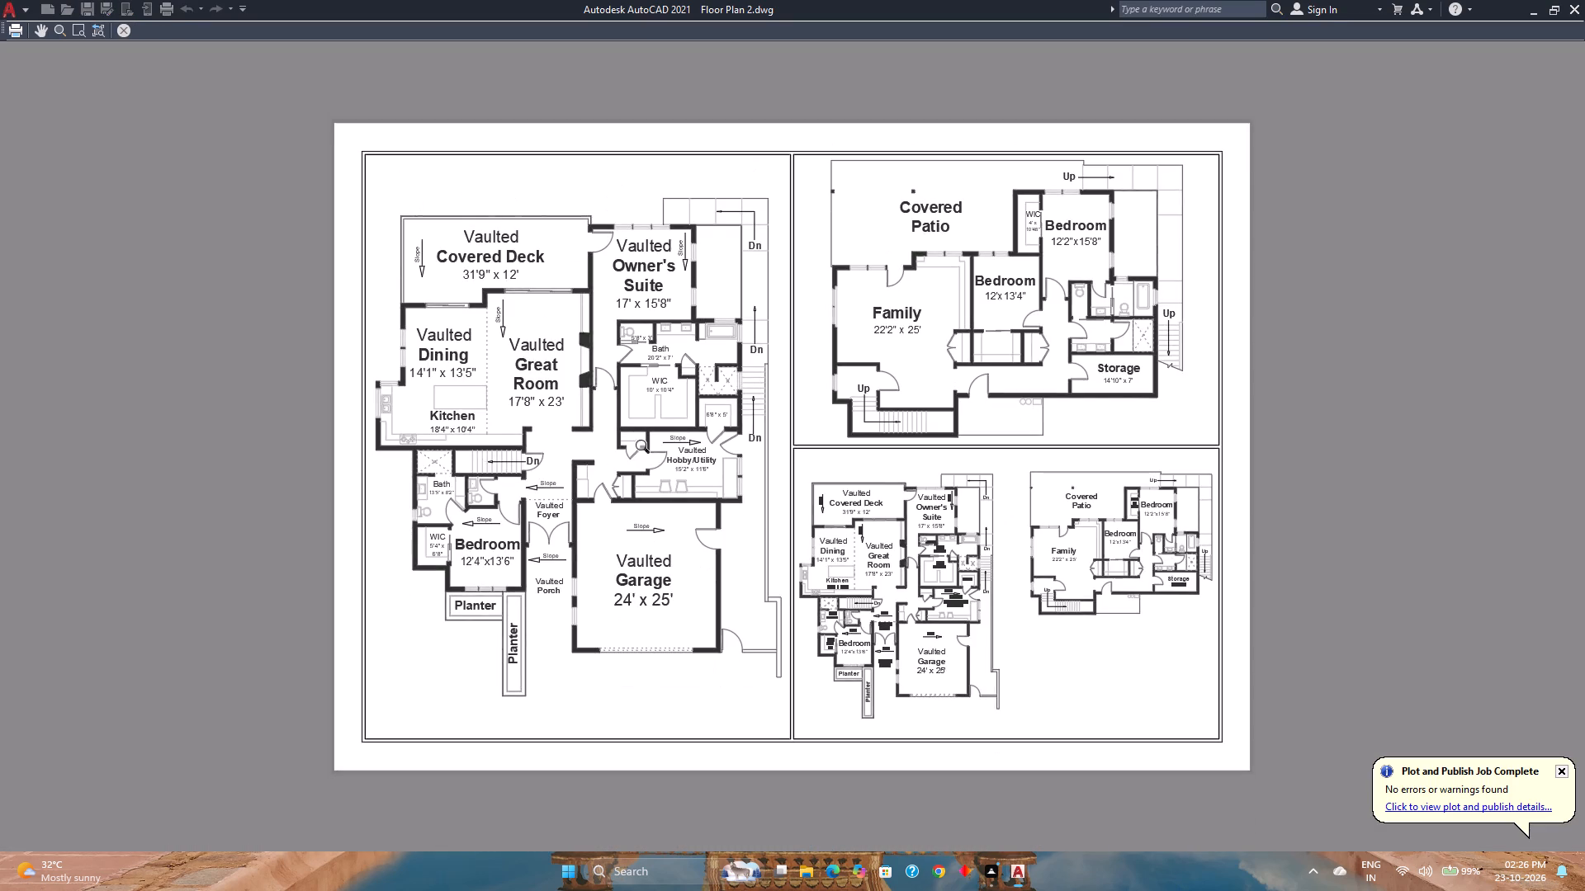
{"action": "scroll", "coordinate": [702, 409], "scroll_direction": "up", "scroll_amount": 2}
{"action": "scroll", "coordinate": [702, 409], "scroll_direction": "down", "scroll_amount": 3}
{"action": "scroll", "coordinate": [702, 409], "scroll_direction": "up", "scroll_amount": 2}
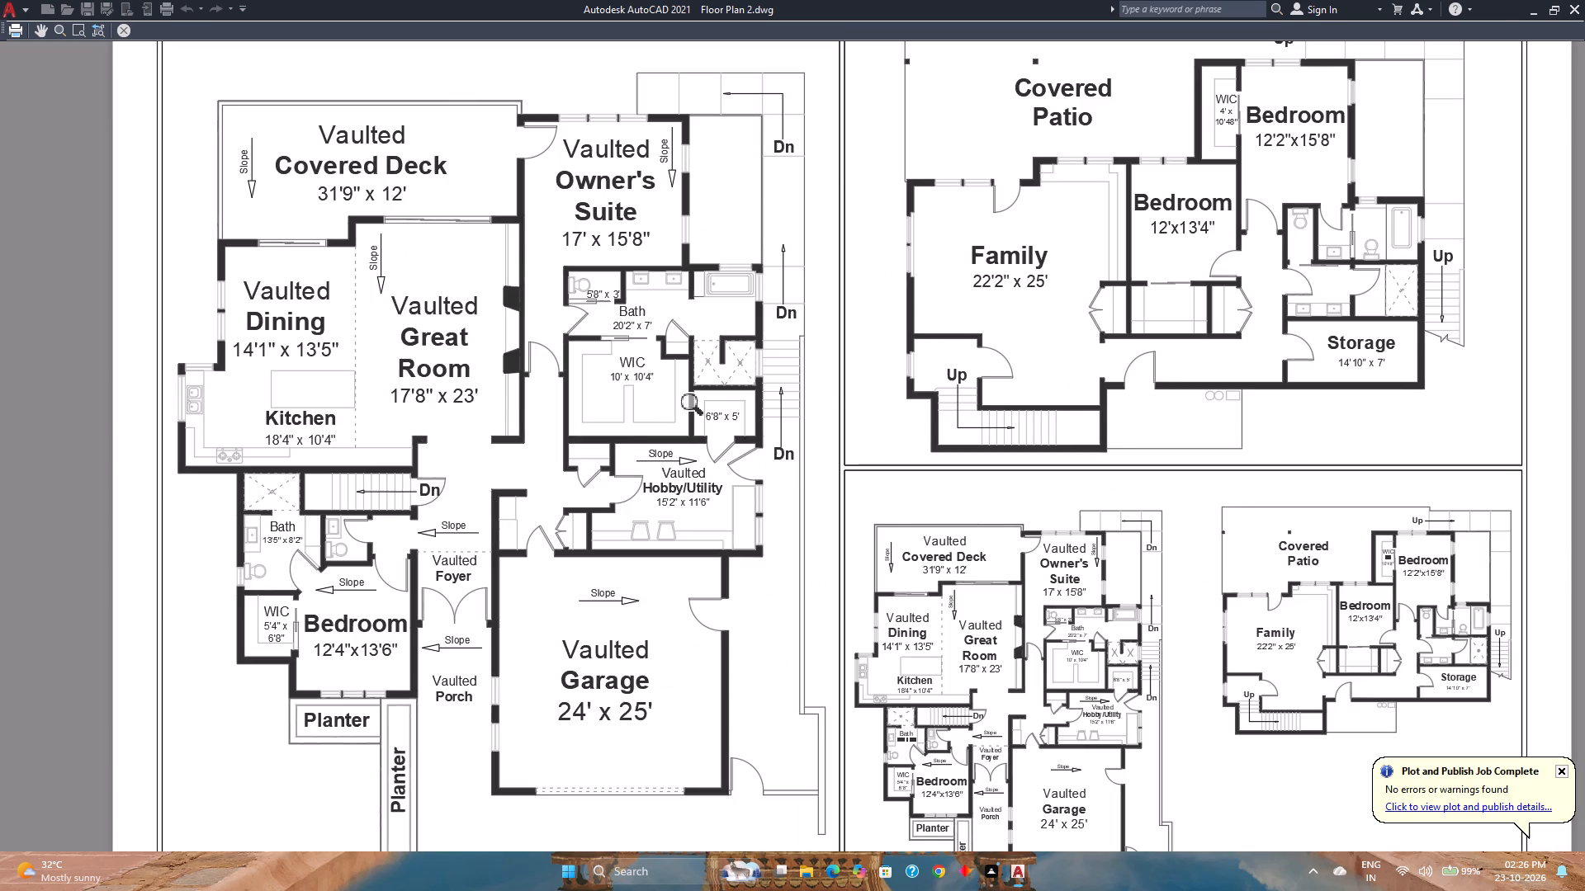
{"action": "scroll", "coordinate": [702, 409], "scroll_direction": "down", "scroll_amount": 1}
{"action": "middle_click_drag", "start_coordinate": [715, 530], "coordinate": [672, 524]}
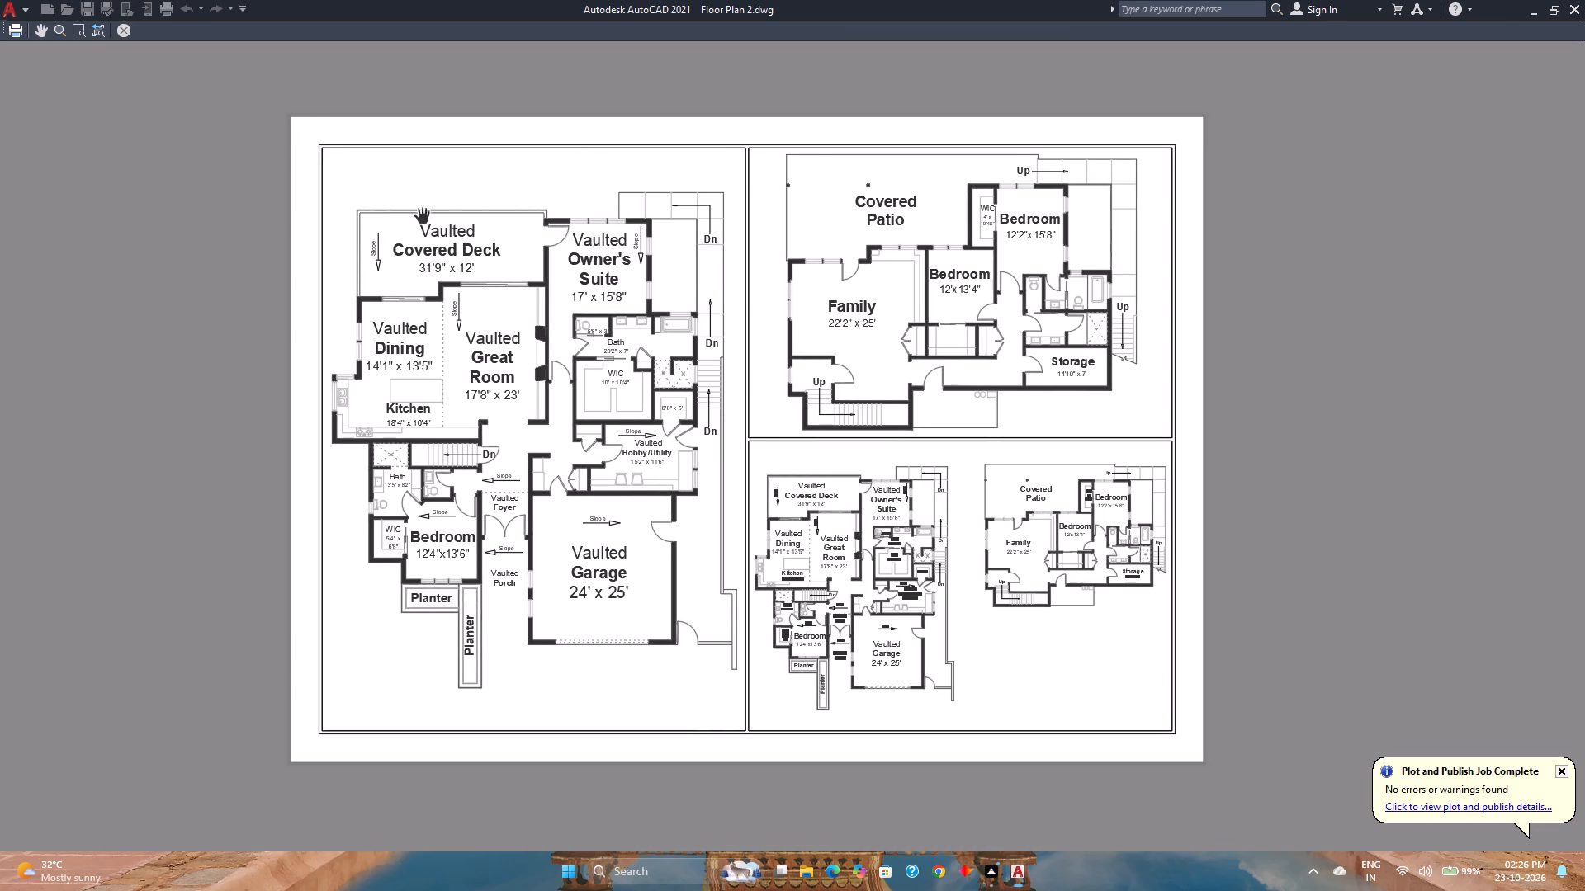
{"action": "left_click", "coordinate": [125, 30]}
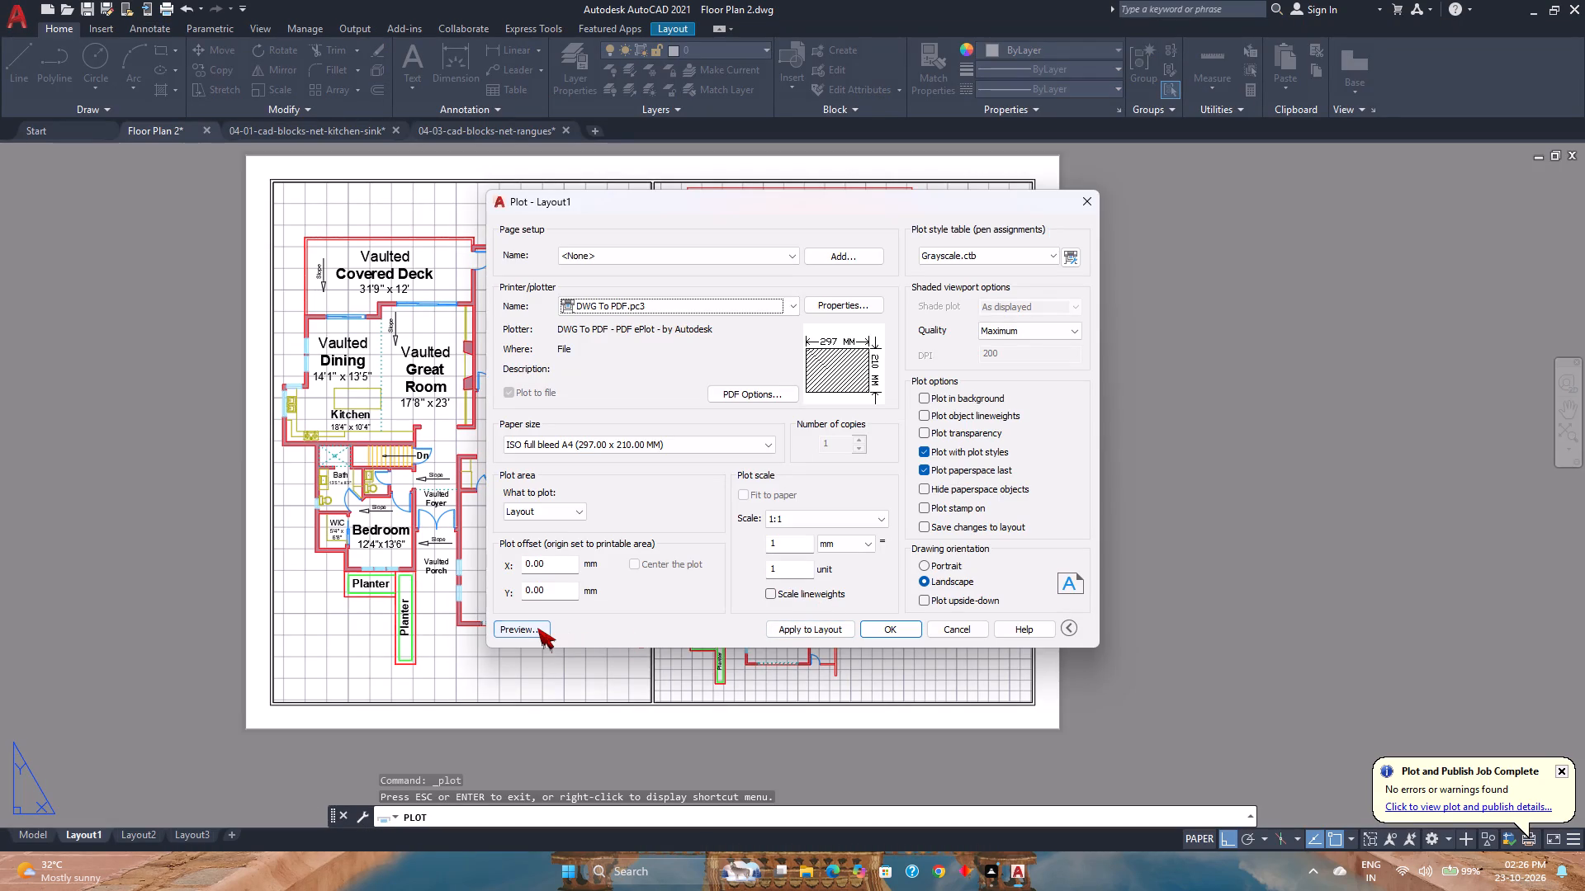
Plot Layout1 from the preview to PDF, overwriting Fuji - Floor Plan 2-Layout1 in Fuji Files, and check the resulting PDF.
{"action": "left_click", "coordinate": [537, 628]}
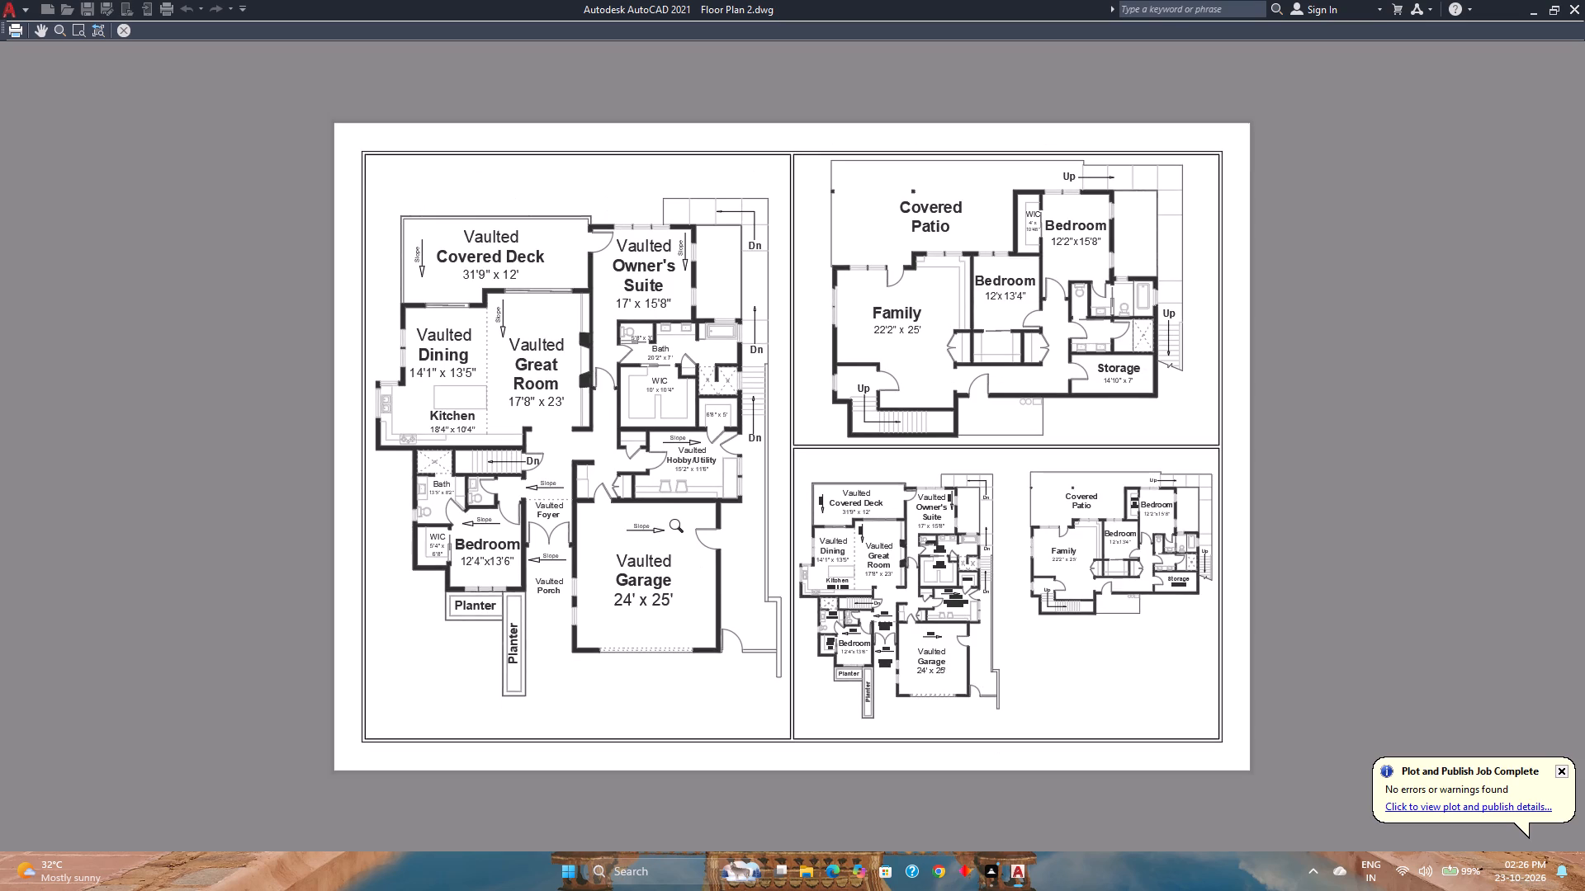
{"action": "left_click", "coordinate": [17, 35]}
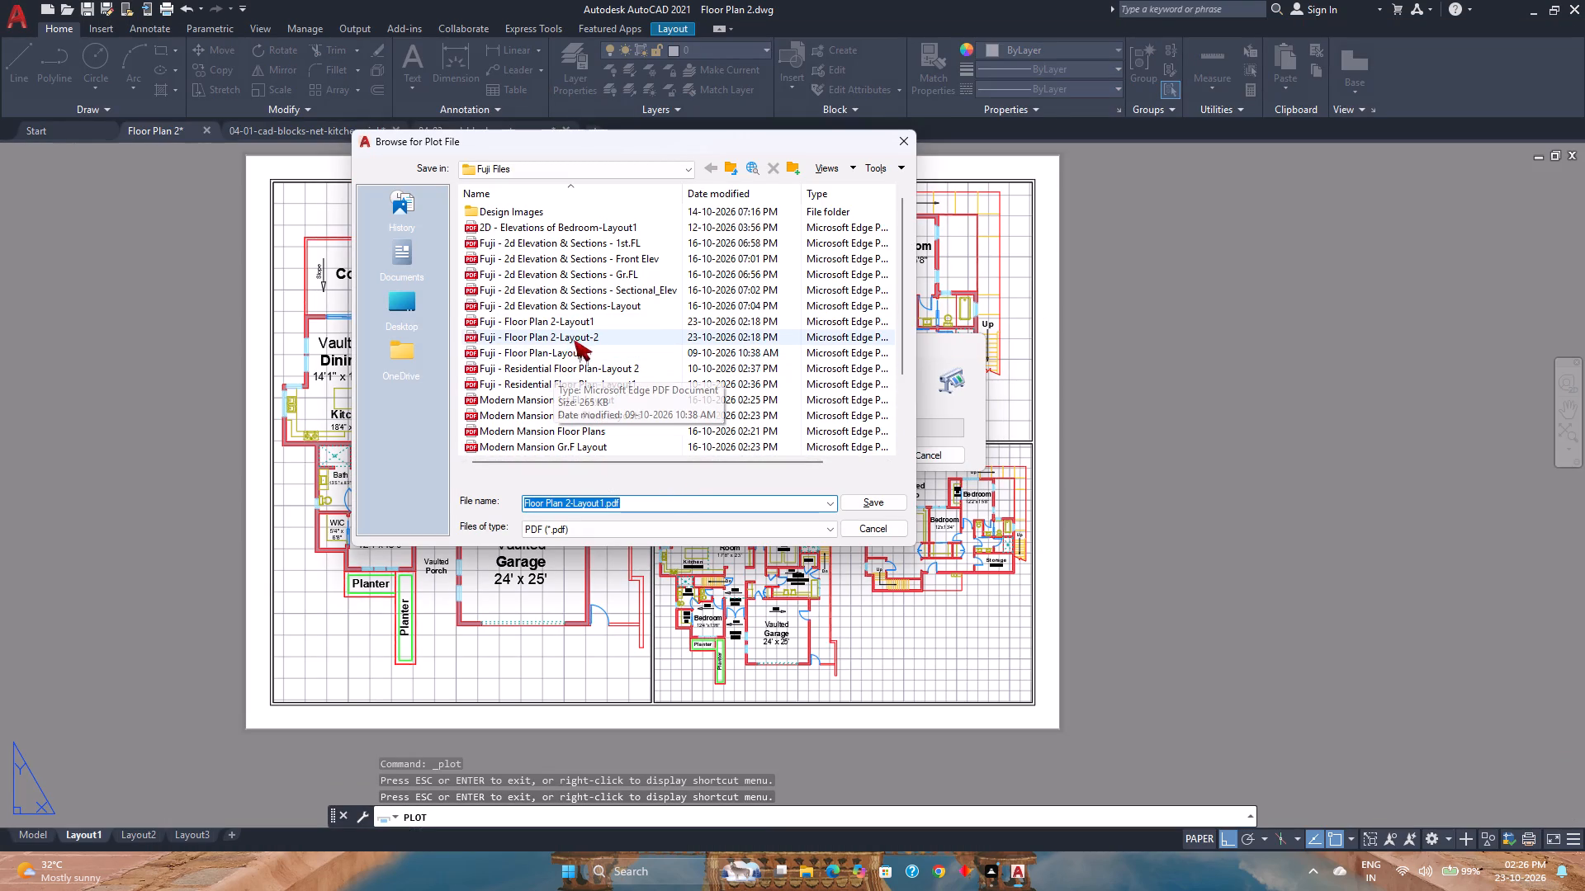
{"action": "left_click", "coordinate": [613, 318]}
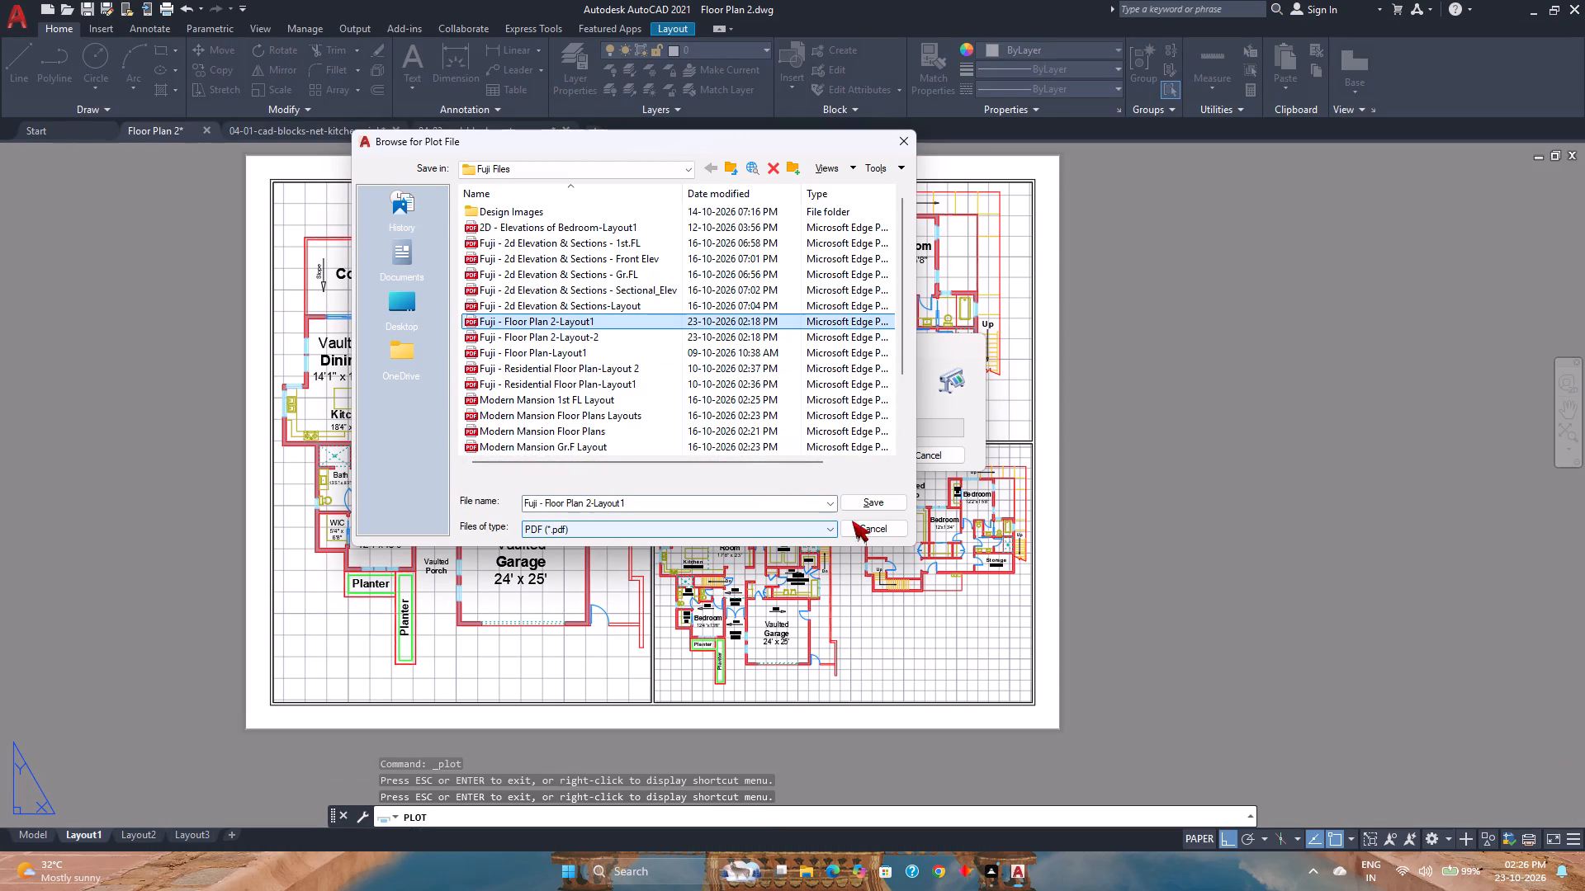
{"action": "left_click", "coordinate": [882, 508]}
{"action": "left_click", "coordinate": [843, 457]}
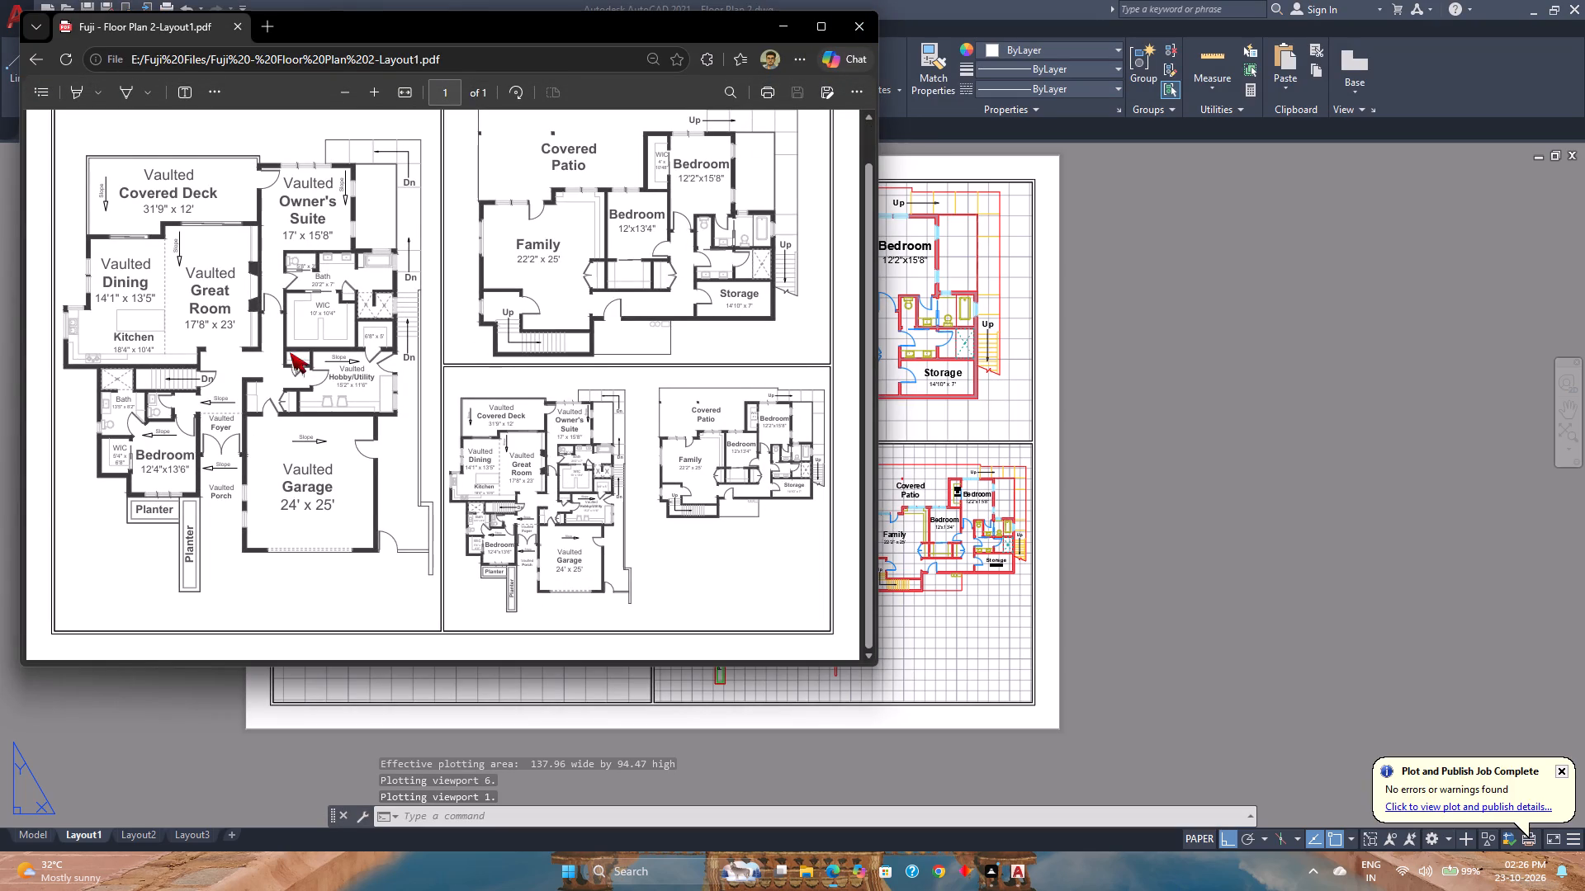
{"action": "scroll", "coordinate": [290, 352], "scroll_direction": "up", "scroll_amount": 3}
{"action": "scroll", "coordinate": [290, 352], "scroll_direction": "down", "scroll_amount": 2}
{"action": "left_click", "coordinate": [874, 32]}
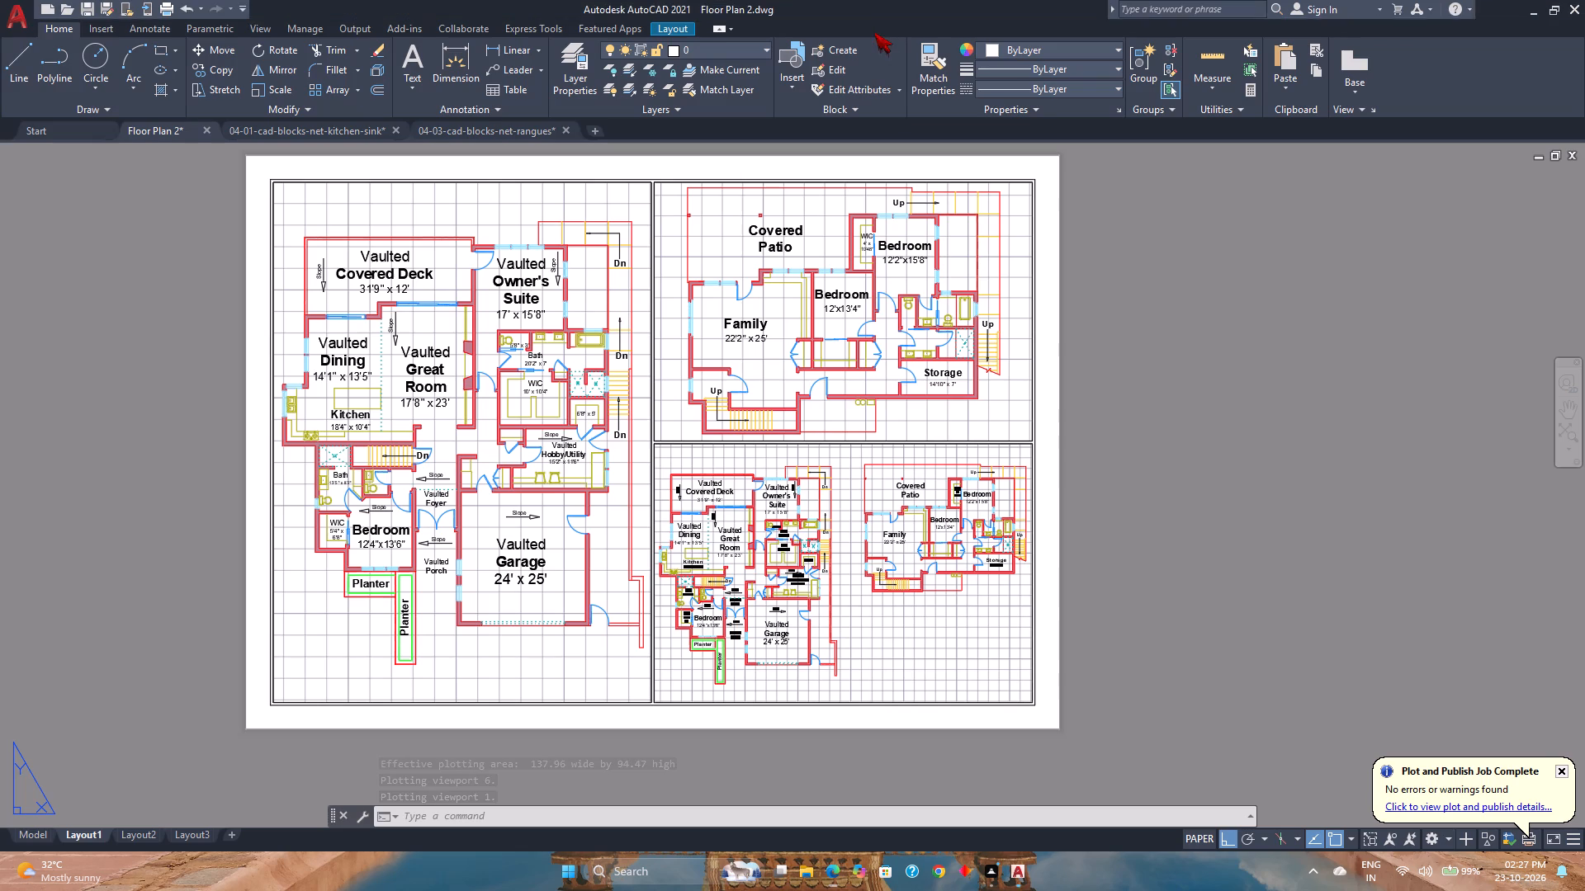
Switch to Layout2, set up a single-sheet plot with its existing A4 page setup, and examine the color preview.
{"action": "left_click", "coordinate": [149, 838]}
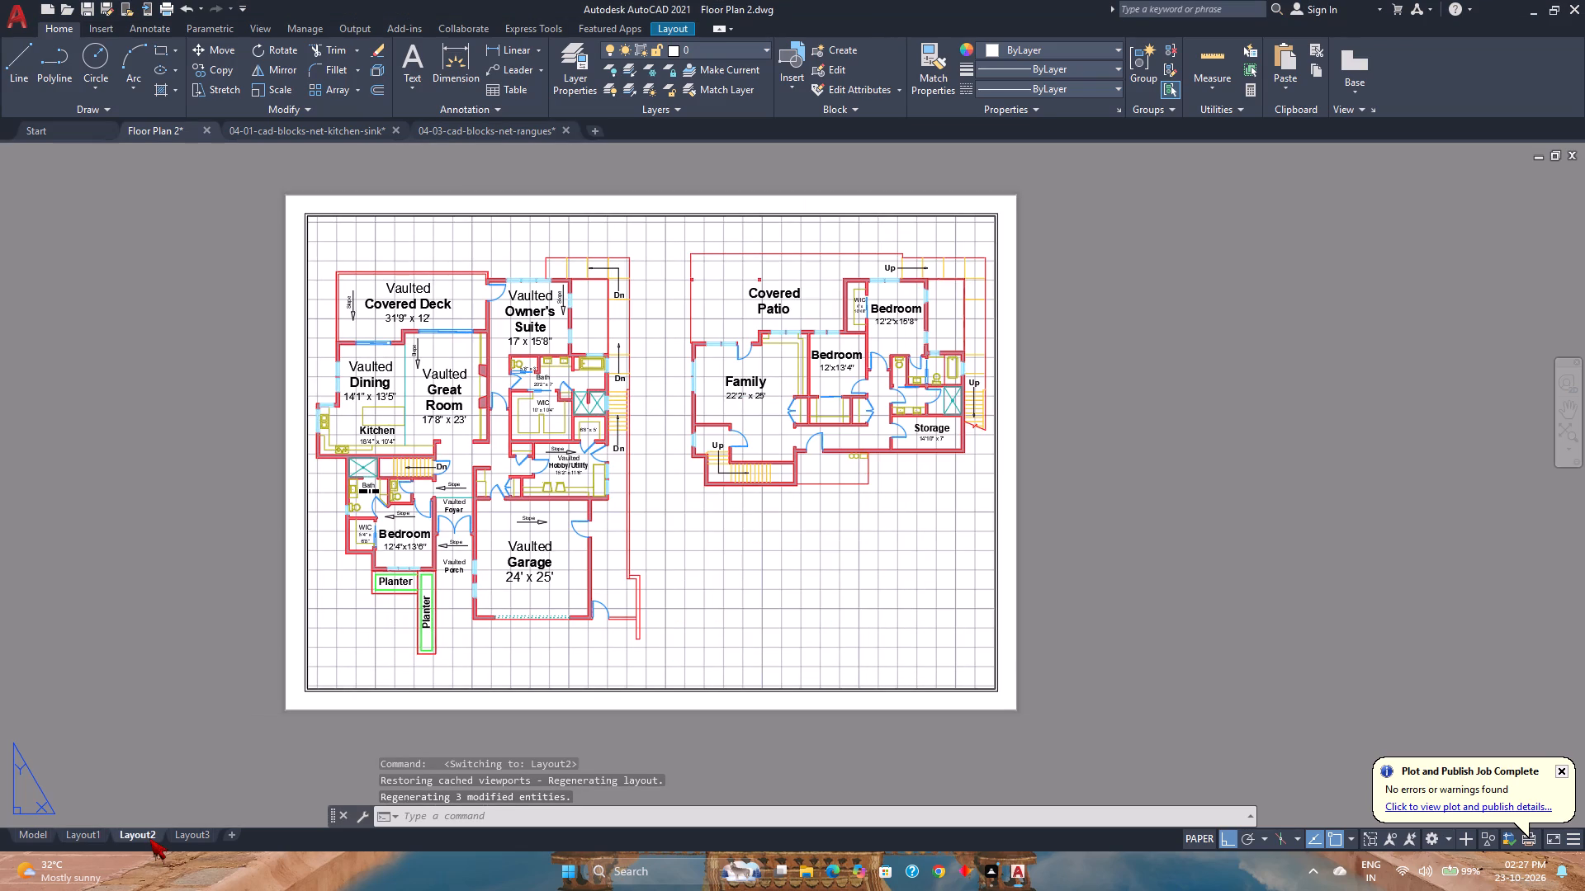
{"action": "key", "text": "ctrl+p"}
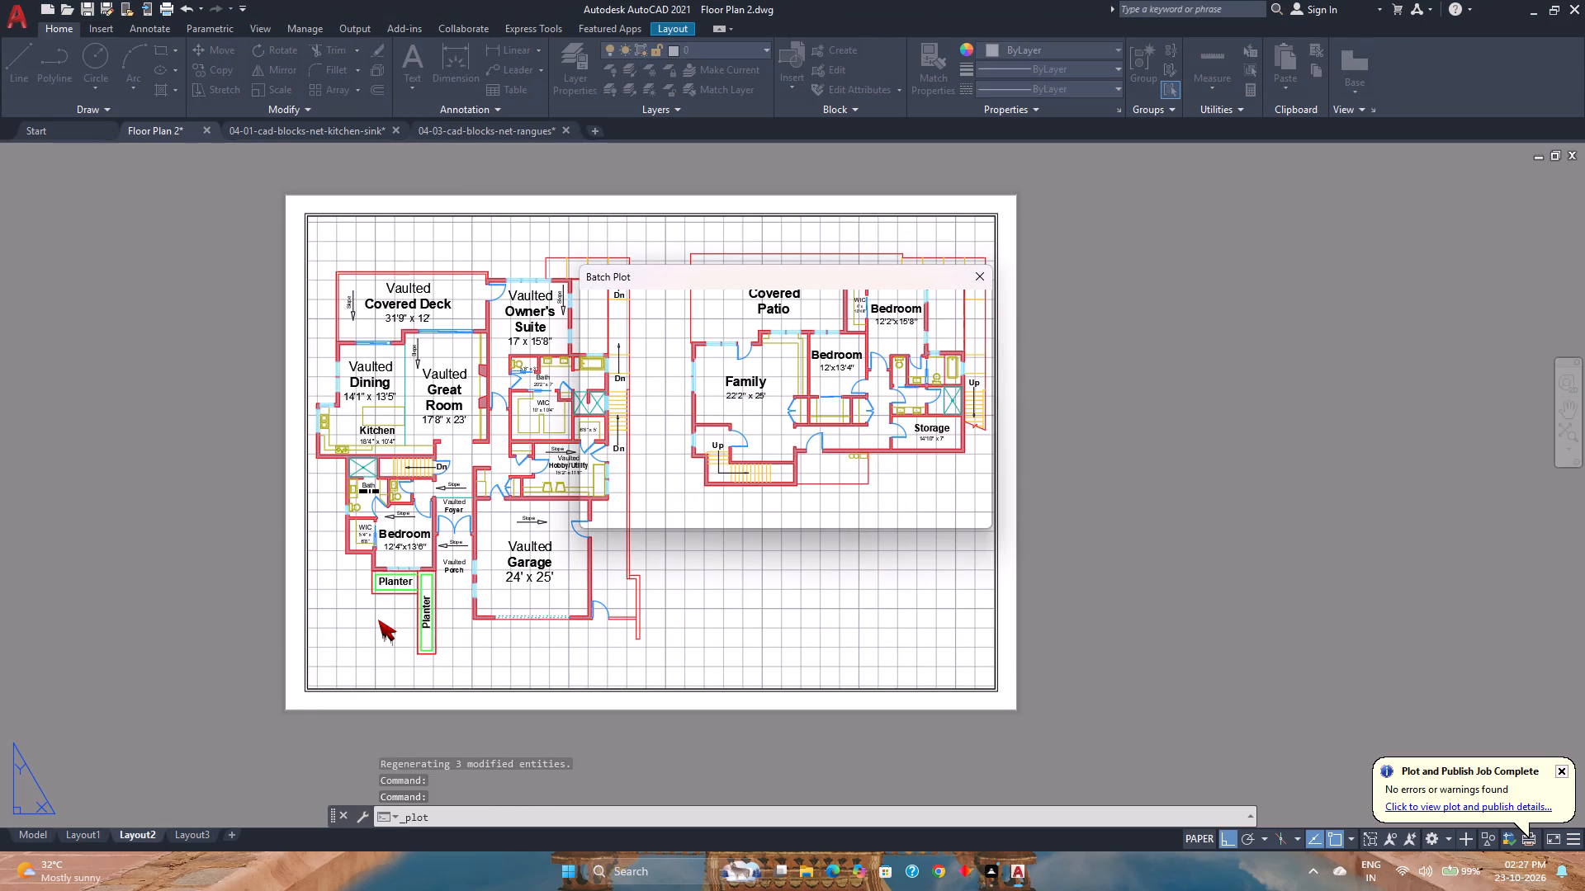
{"action": "left_click", "coordinate": [707, 483]}
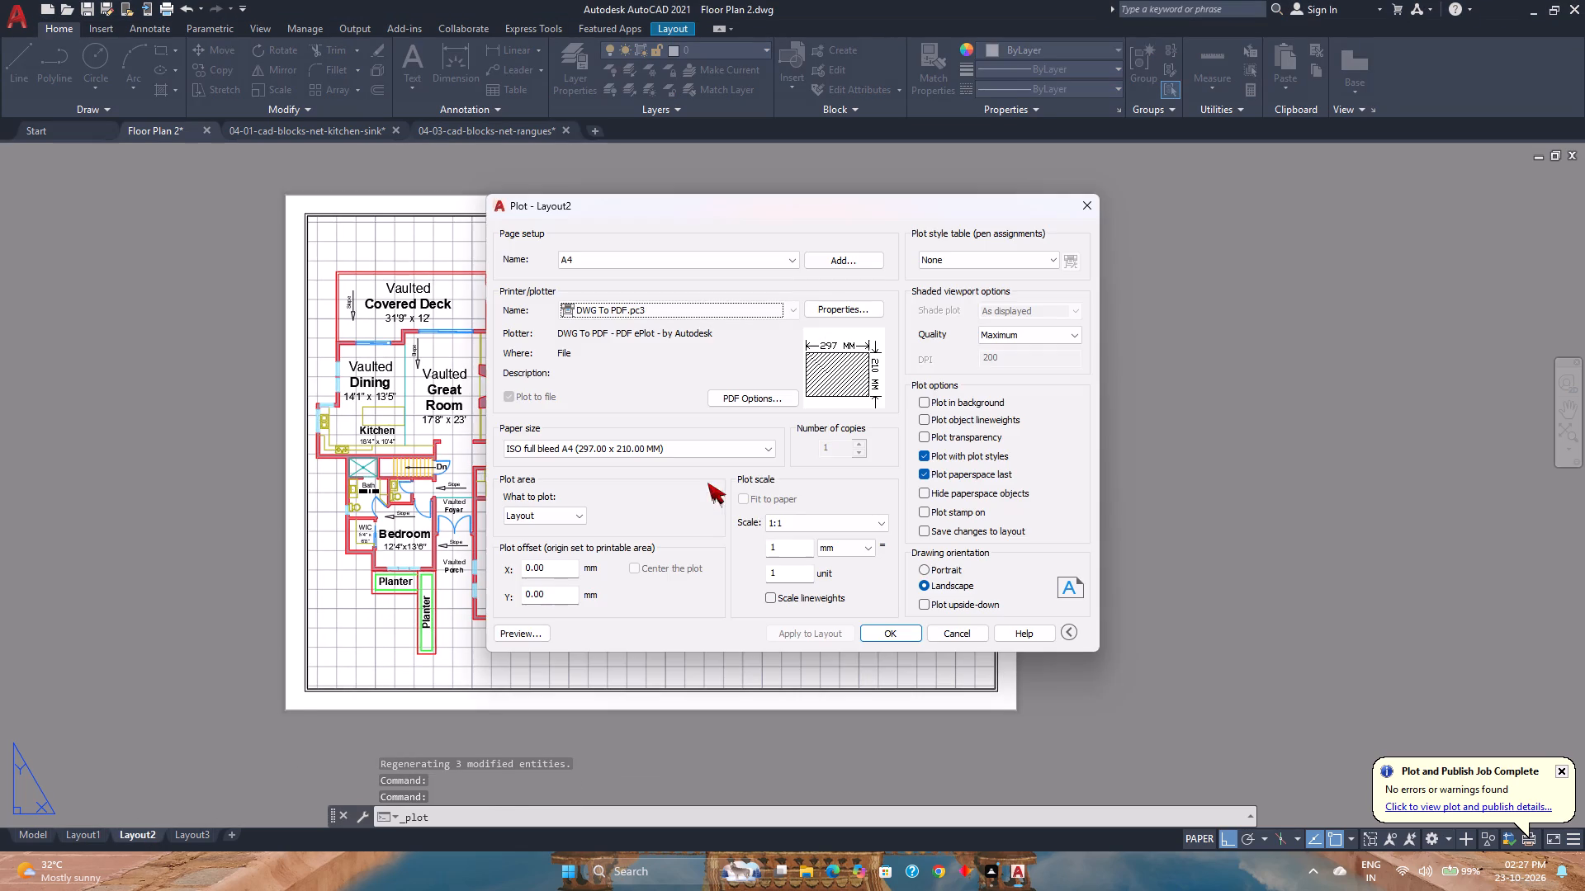
{"action": "left_click", "coordinate": [505, 633]}
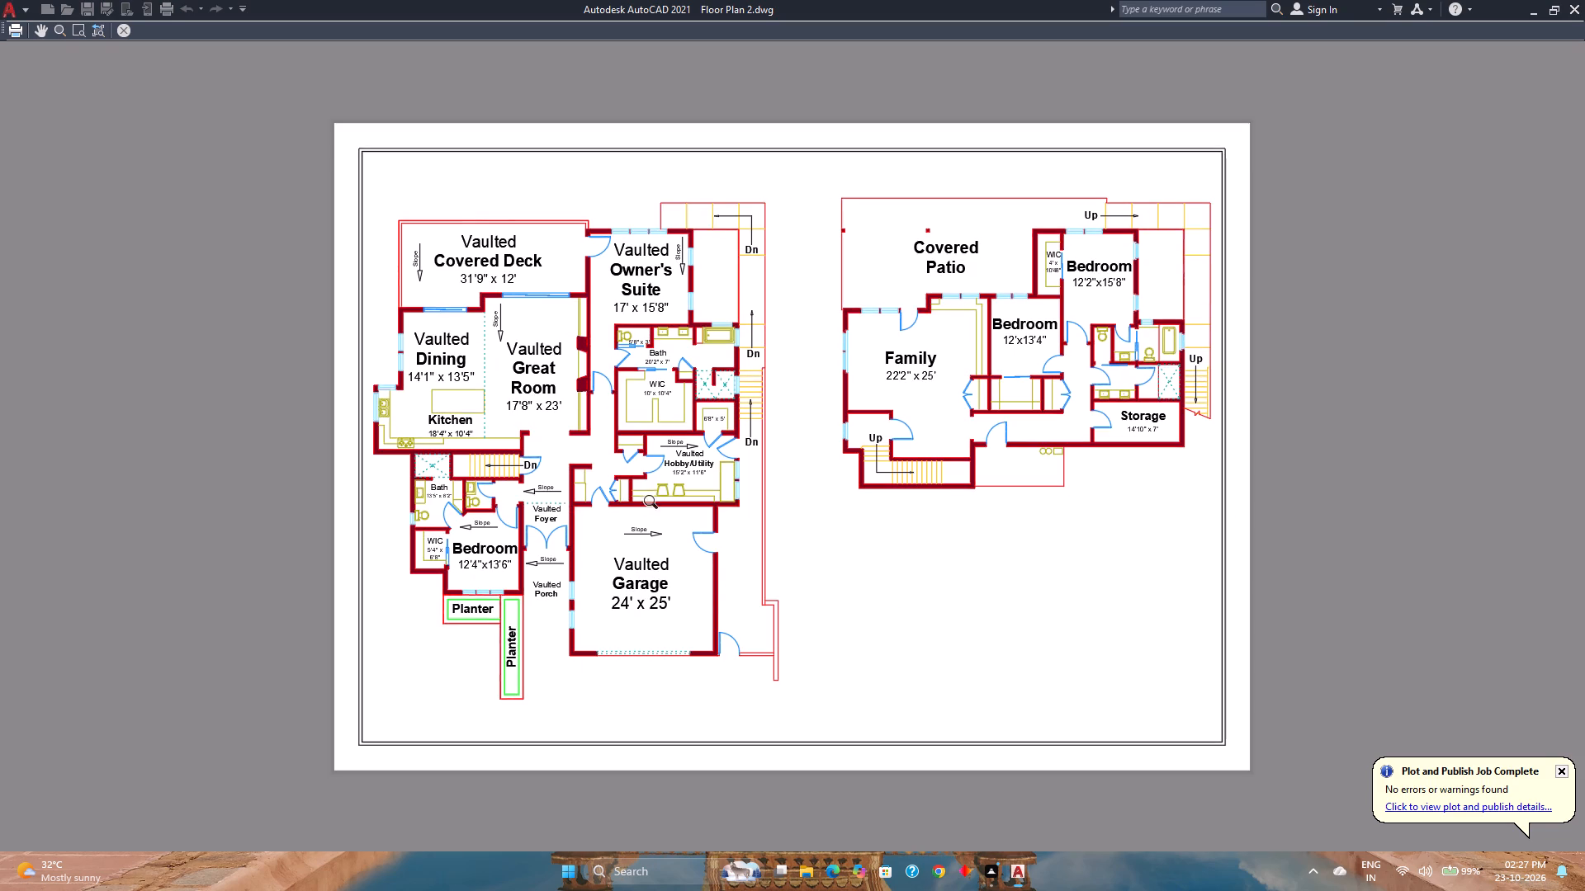
{"action": "scroll", "coordinate": [712, 489], "scroll_direction": "down", "scroll_amount": 1}
{"action": "scroll", "coordinate": [712, 489], "scroll_direction": "up", "scroll_amount": 1}
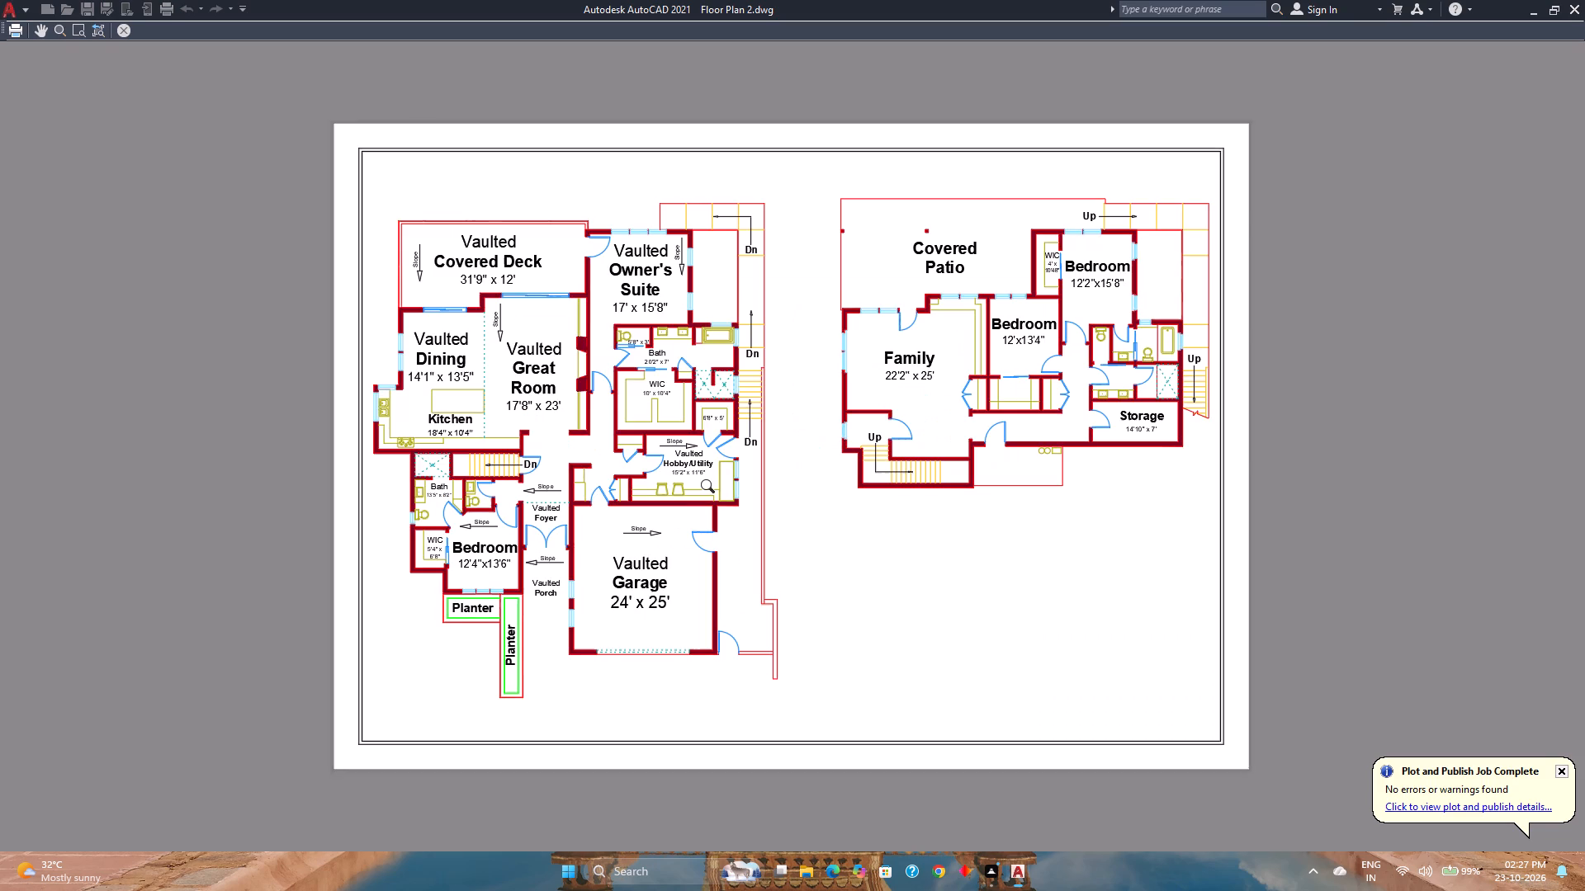
{"action": "scroll", "coordinate": [702, 420], "scroll_direction": "up", "scroll_amount": 2}
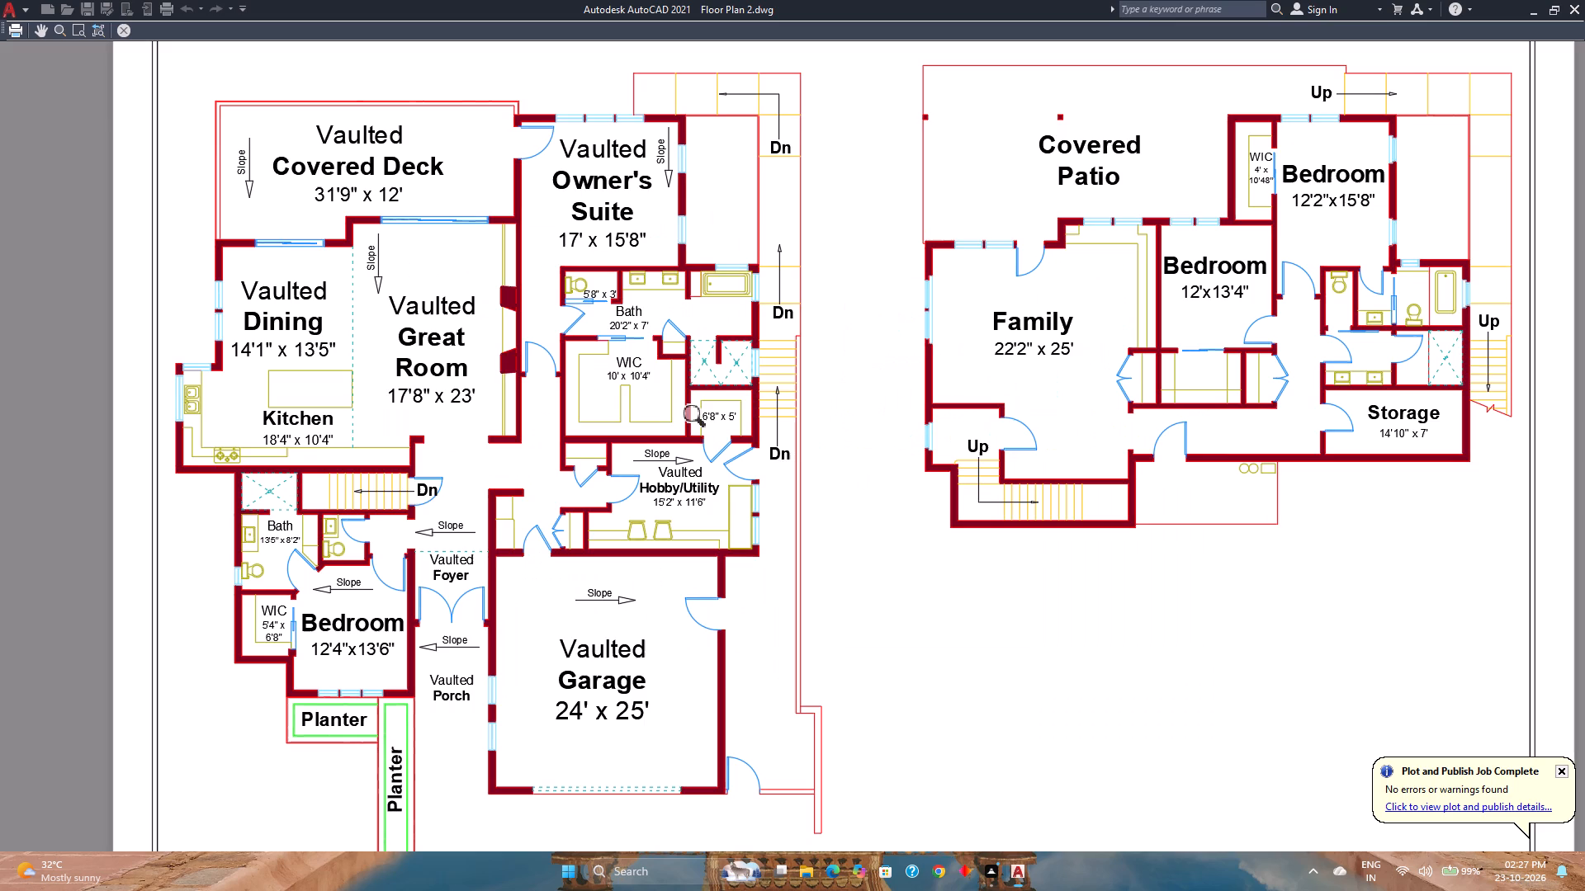
{"action": "scroll", "coordinate": [702, 420], "scroll_direction": "down", "scroll_amount": 2}
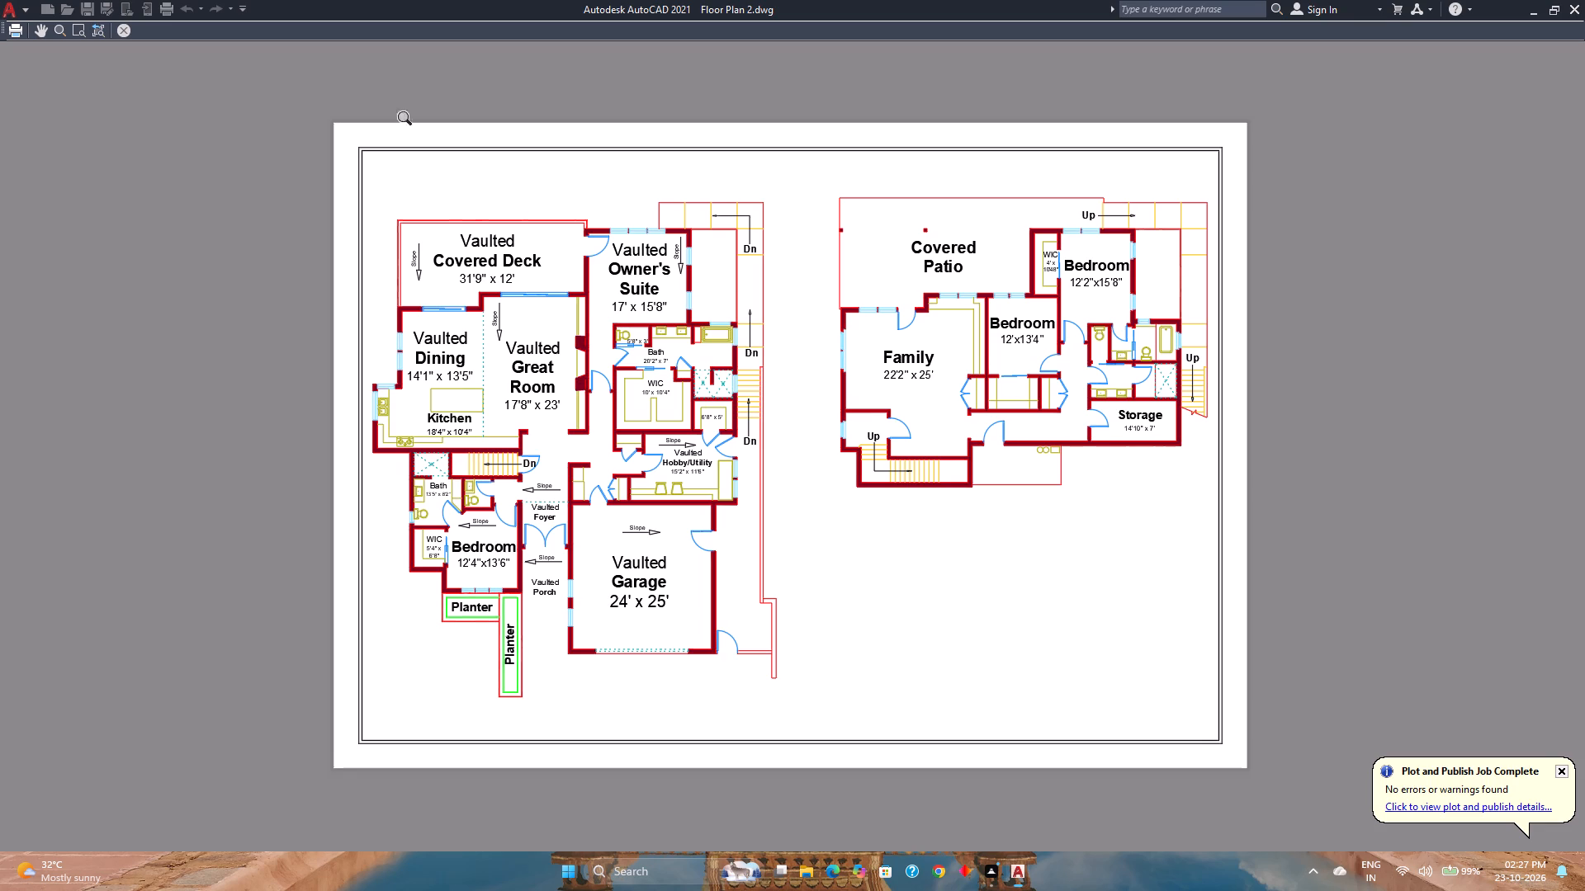
Plot Layout2 from the preview to a PDF named Fuji - Floor Plan 2-Layout2 in Fuji Files, then close the resulting PDF.
{"action": "left_click", "coordinate": [7, 36]}
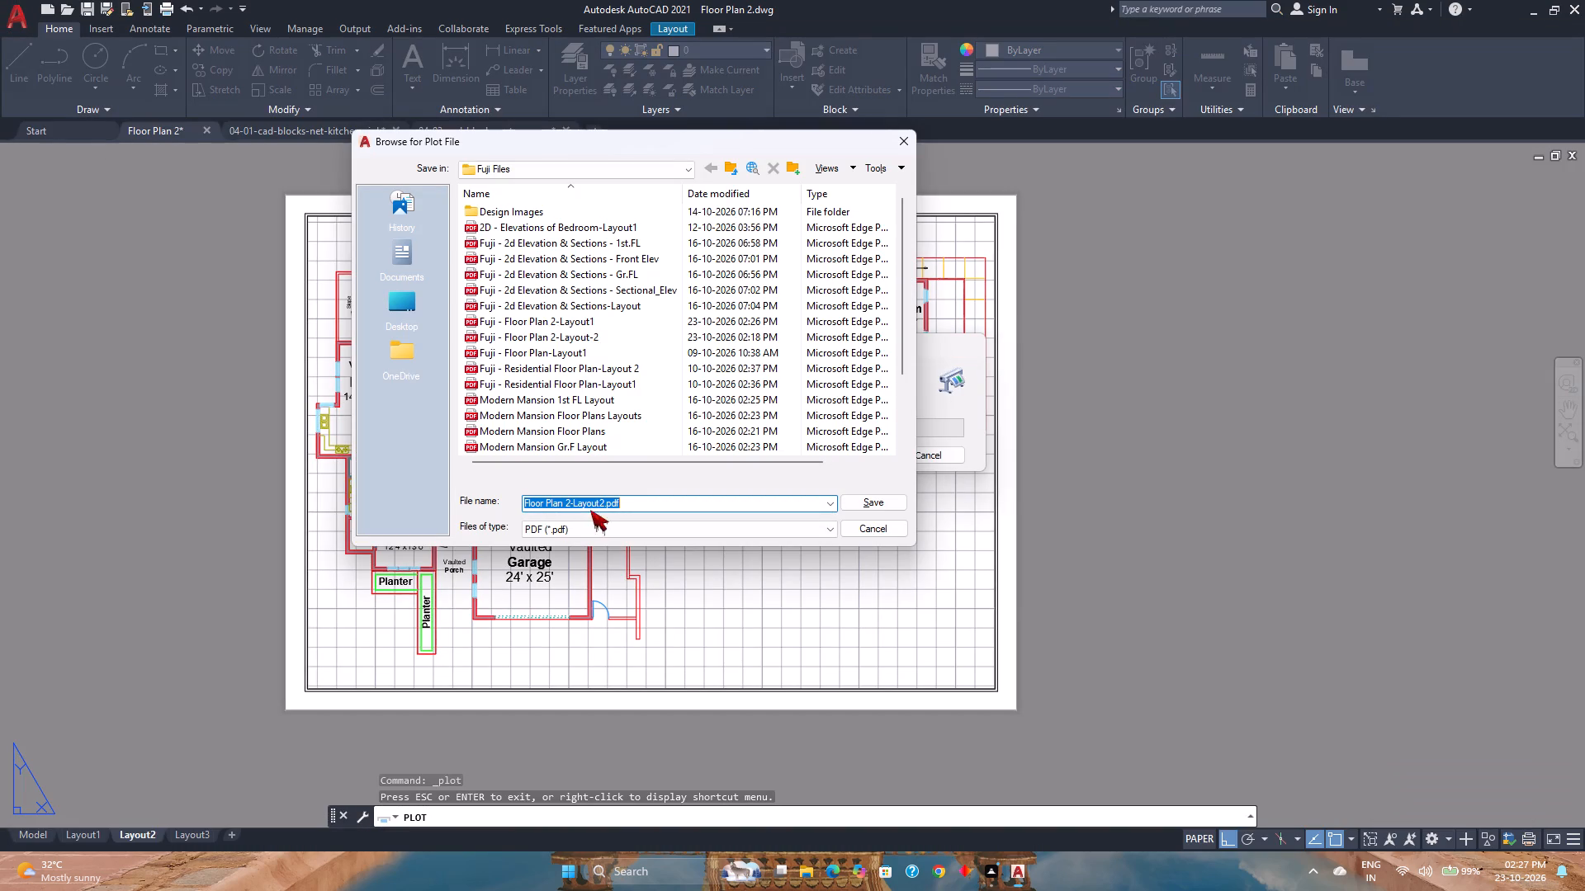
{"action": "left_click", "coordinate": [587, 342]}
{"action": "scroll", "coordinate": [631, 519], "scroll_direction": "up", "scroll_amount": 1}
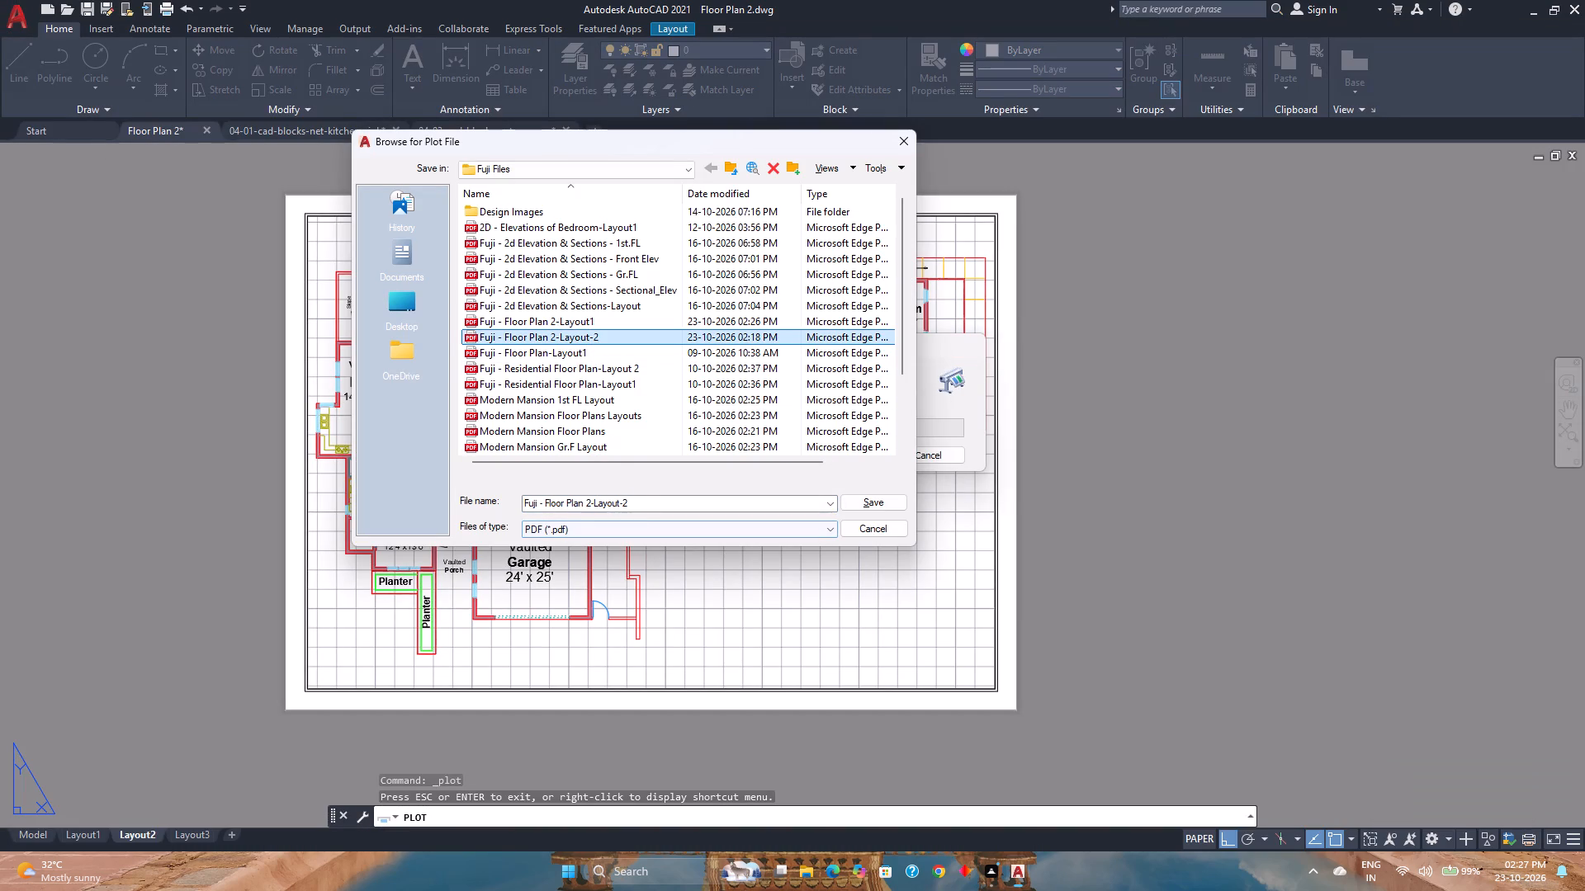
{"action": "left_click", "coordinate": [622, 501]}
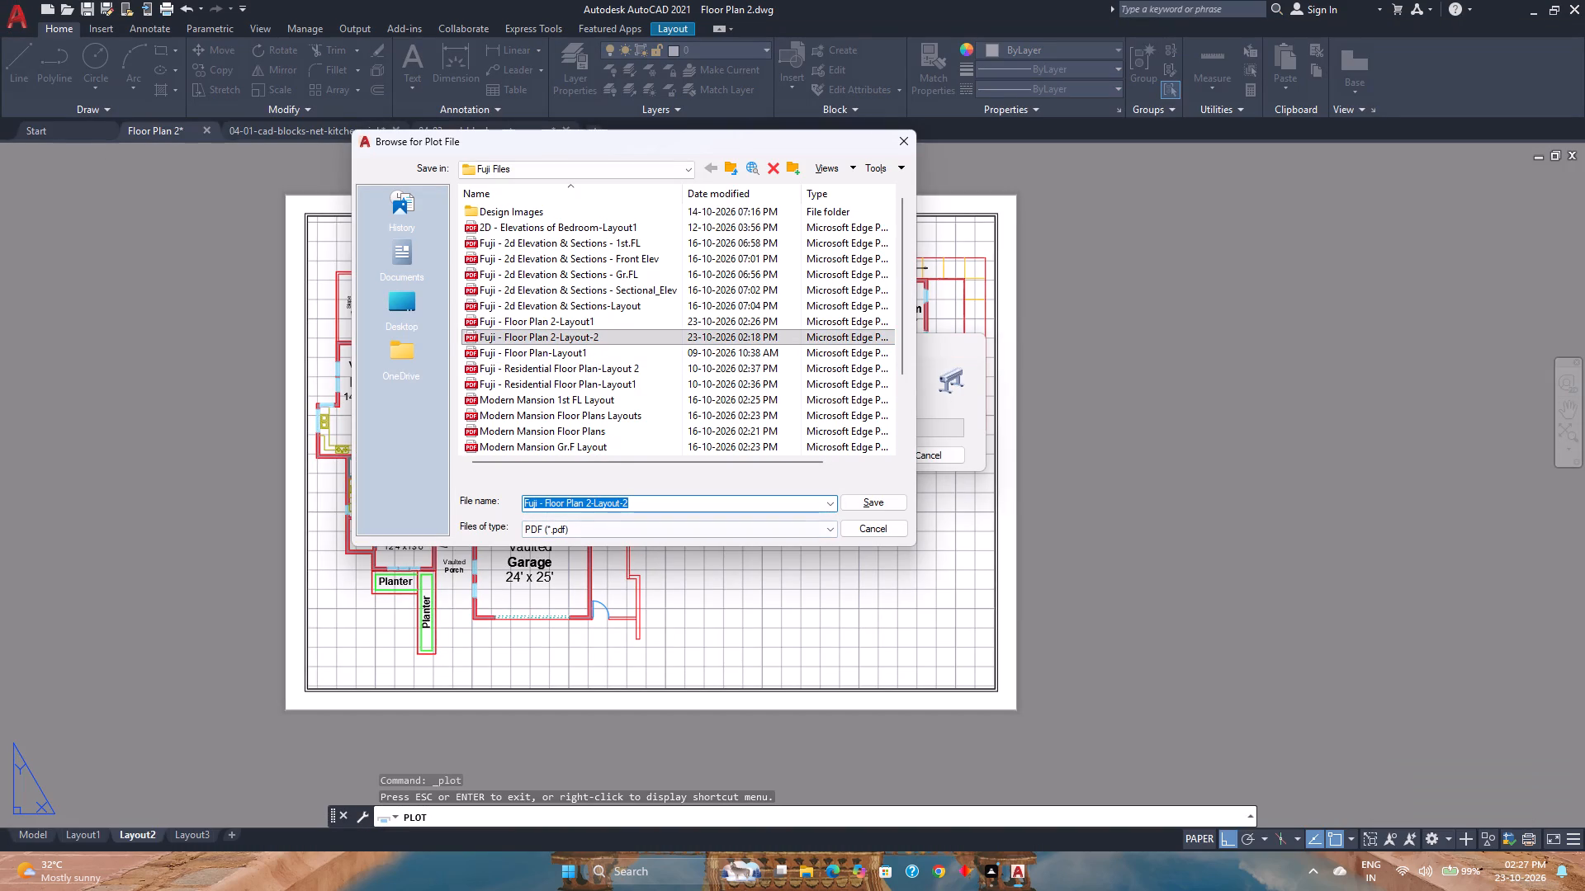
{"action": "left_click", "coordinate": [624, 504]}
{"action": "key", "text": "BackSpace"}
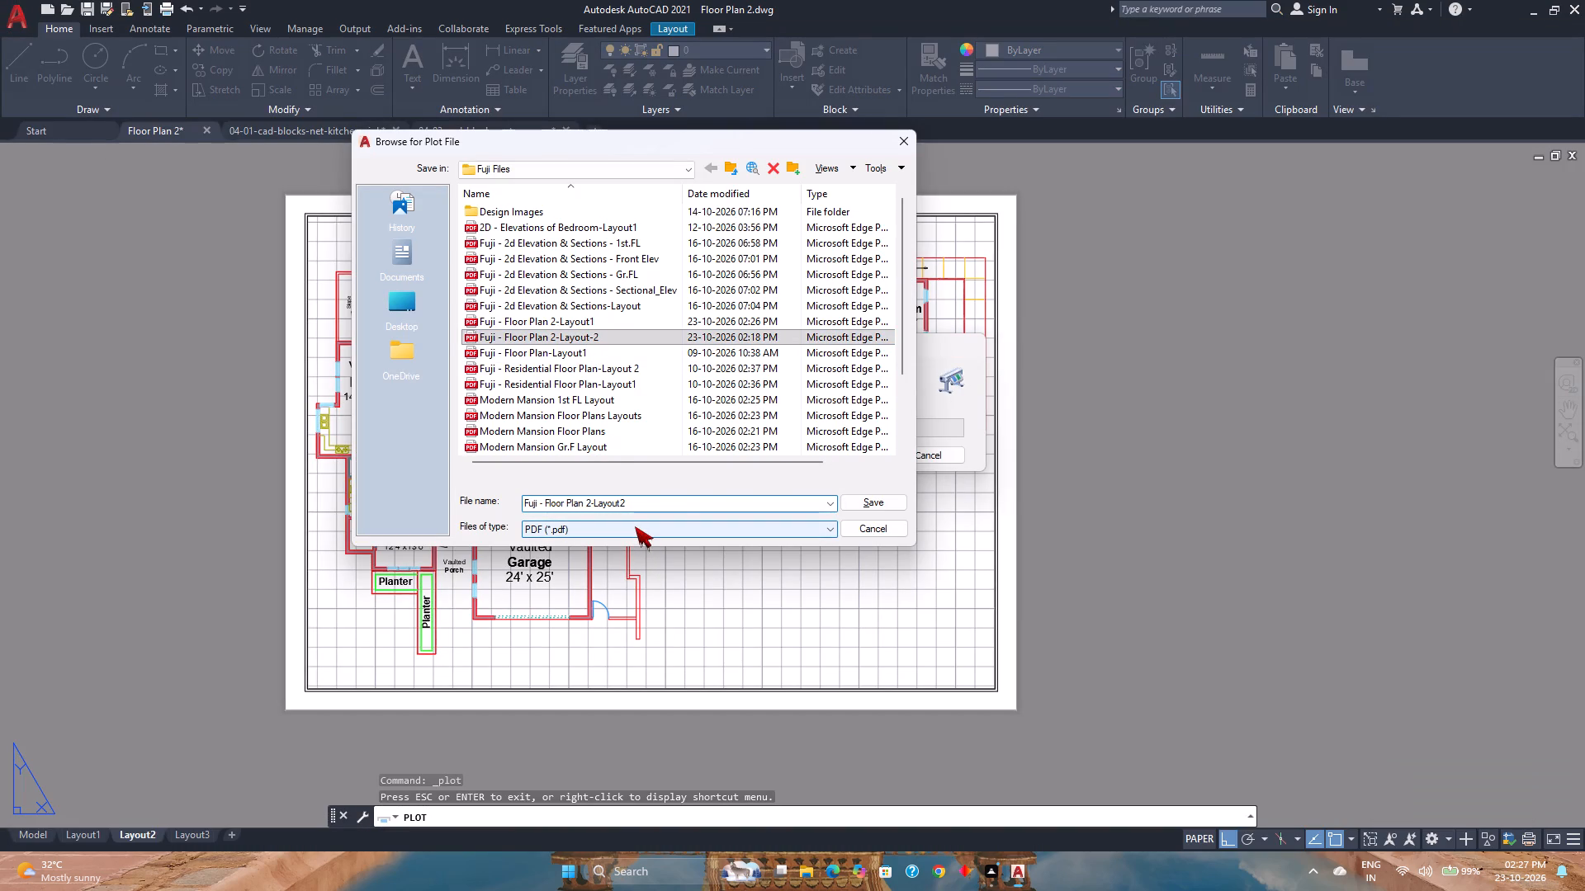
{"action": "left_click", "coordinate": [867, 499]}
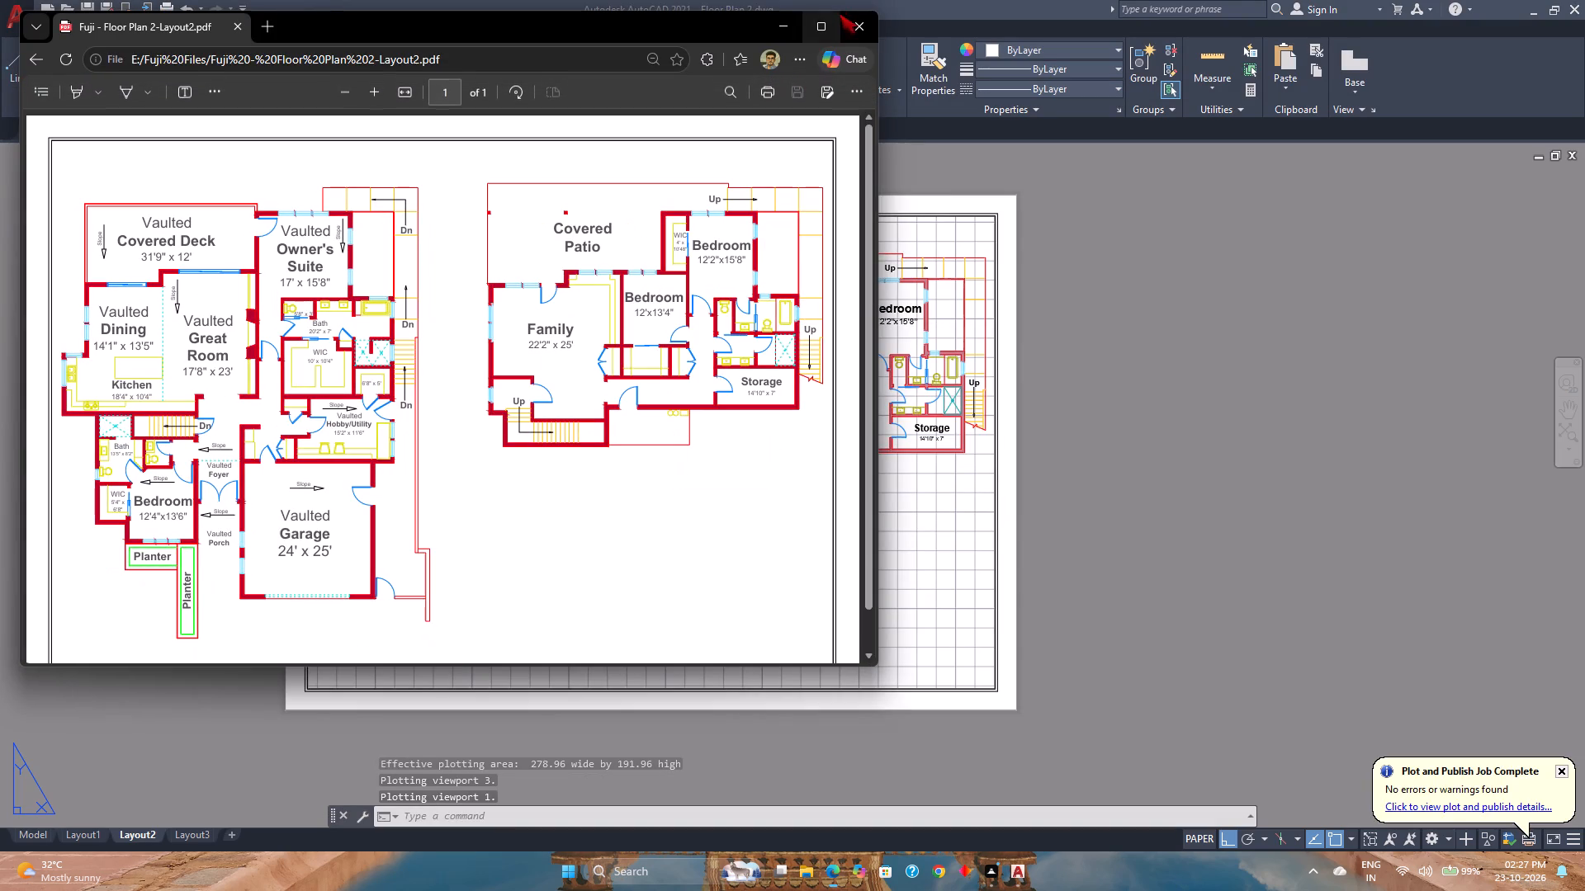
{"action": "left_click", "coordinate": [865, 26]}
Set up another single-sheet plot of Layout2 with the Grayscale.ctb plot style and preview it.
{"action": "key", "text": "ctrl+p"}
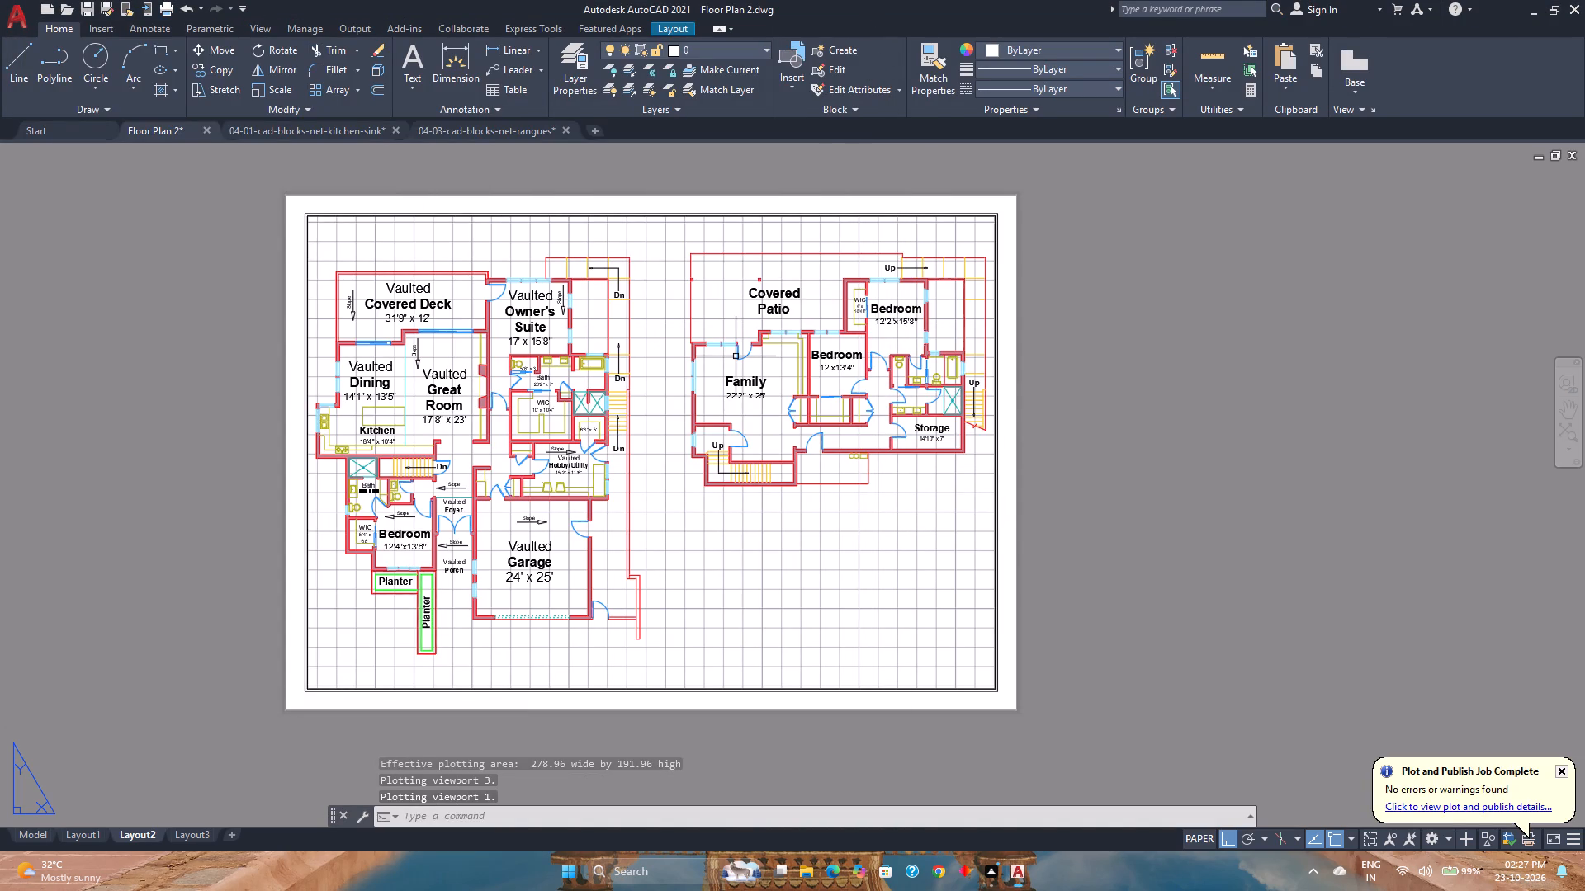
{"action": "left_click", "coordinate": [730, 468]}
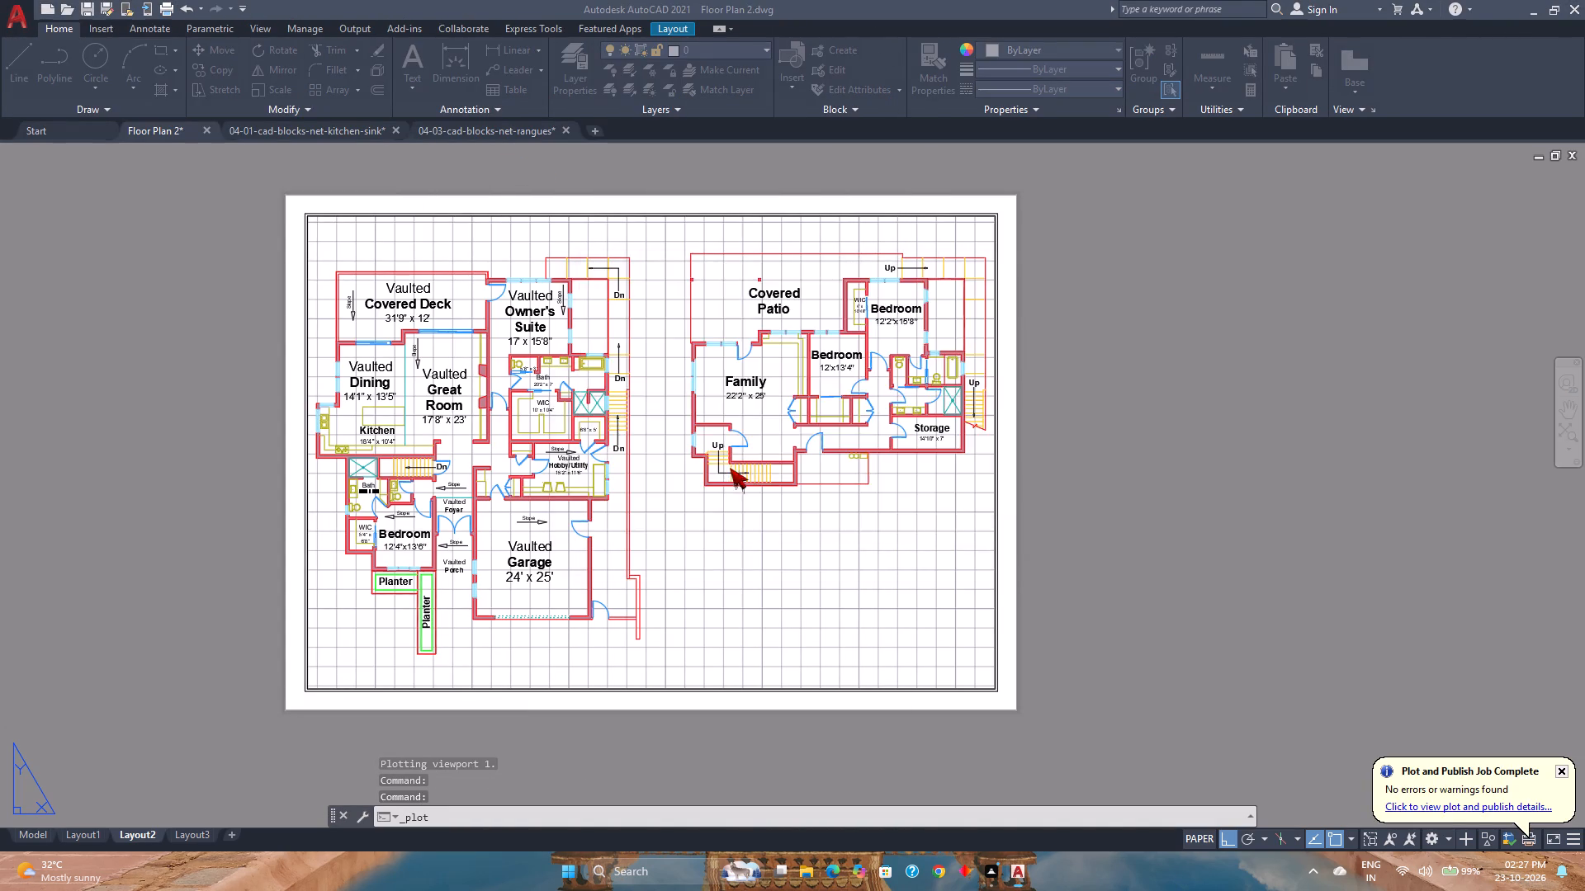
{"action": "left_click", "coordinate": [982, 267]}
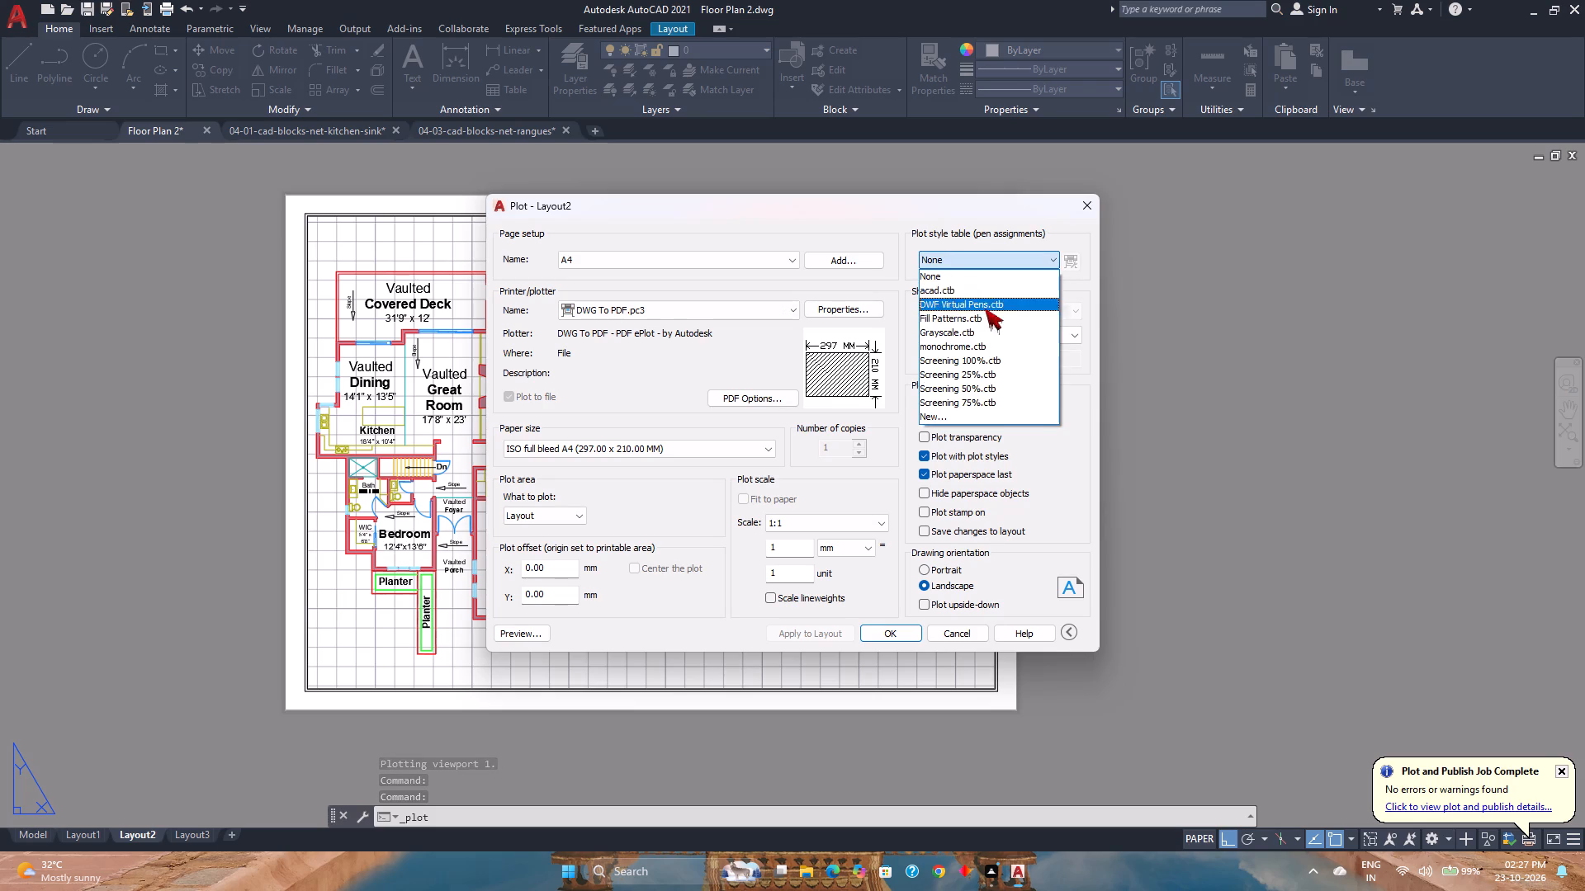
{"action": "left_click", "coordinate": [996, 330]}
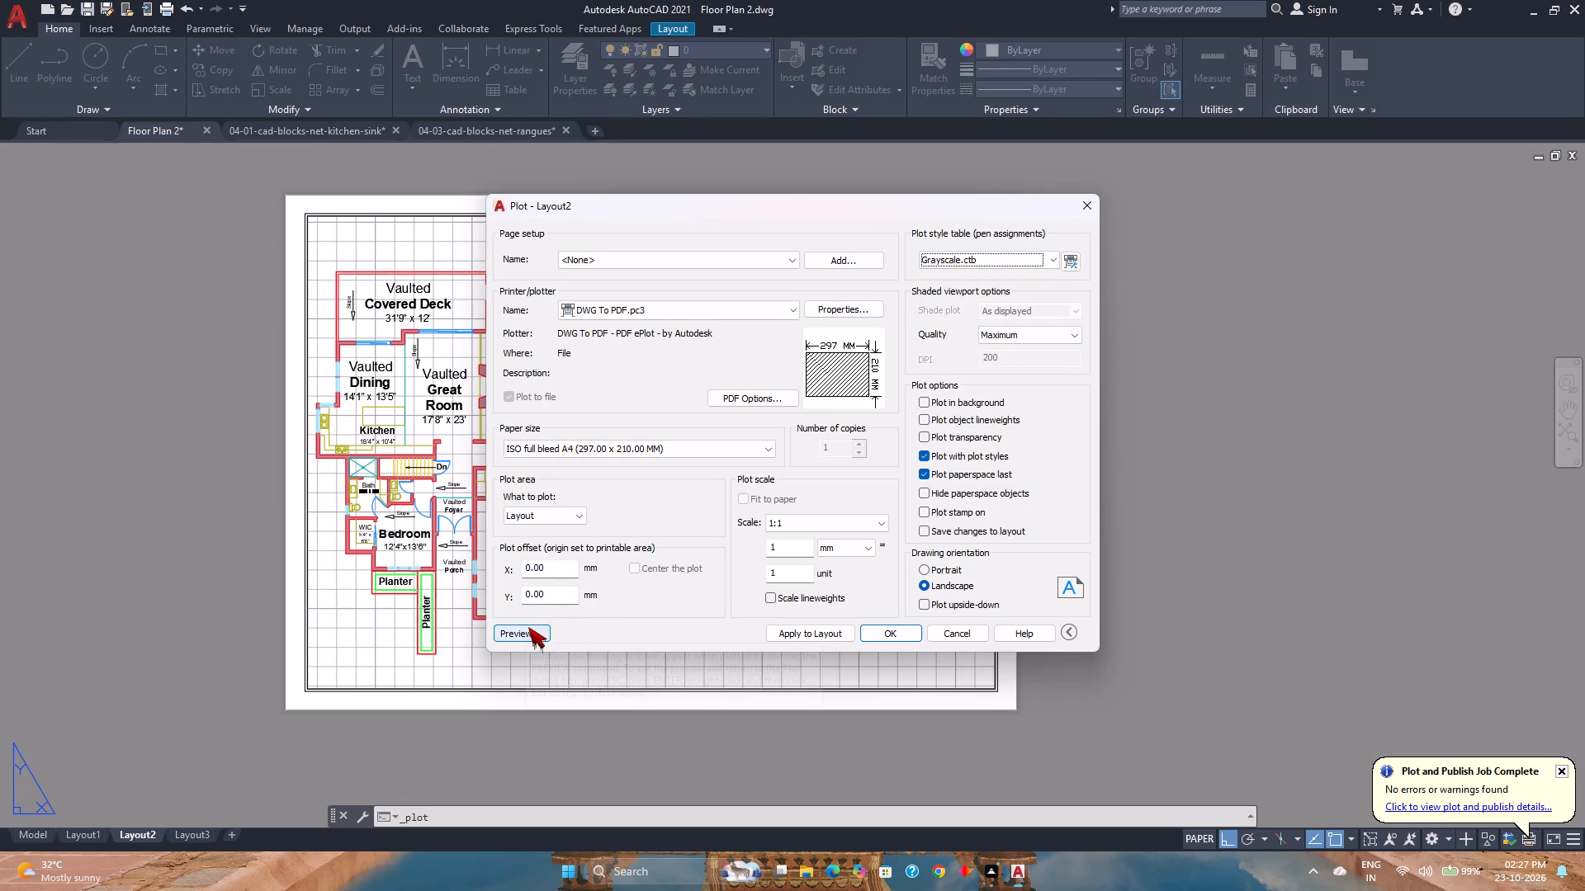
{"action": "left_click", "coordinate": [528, 632]}
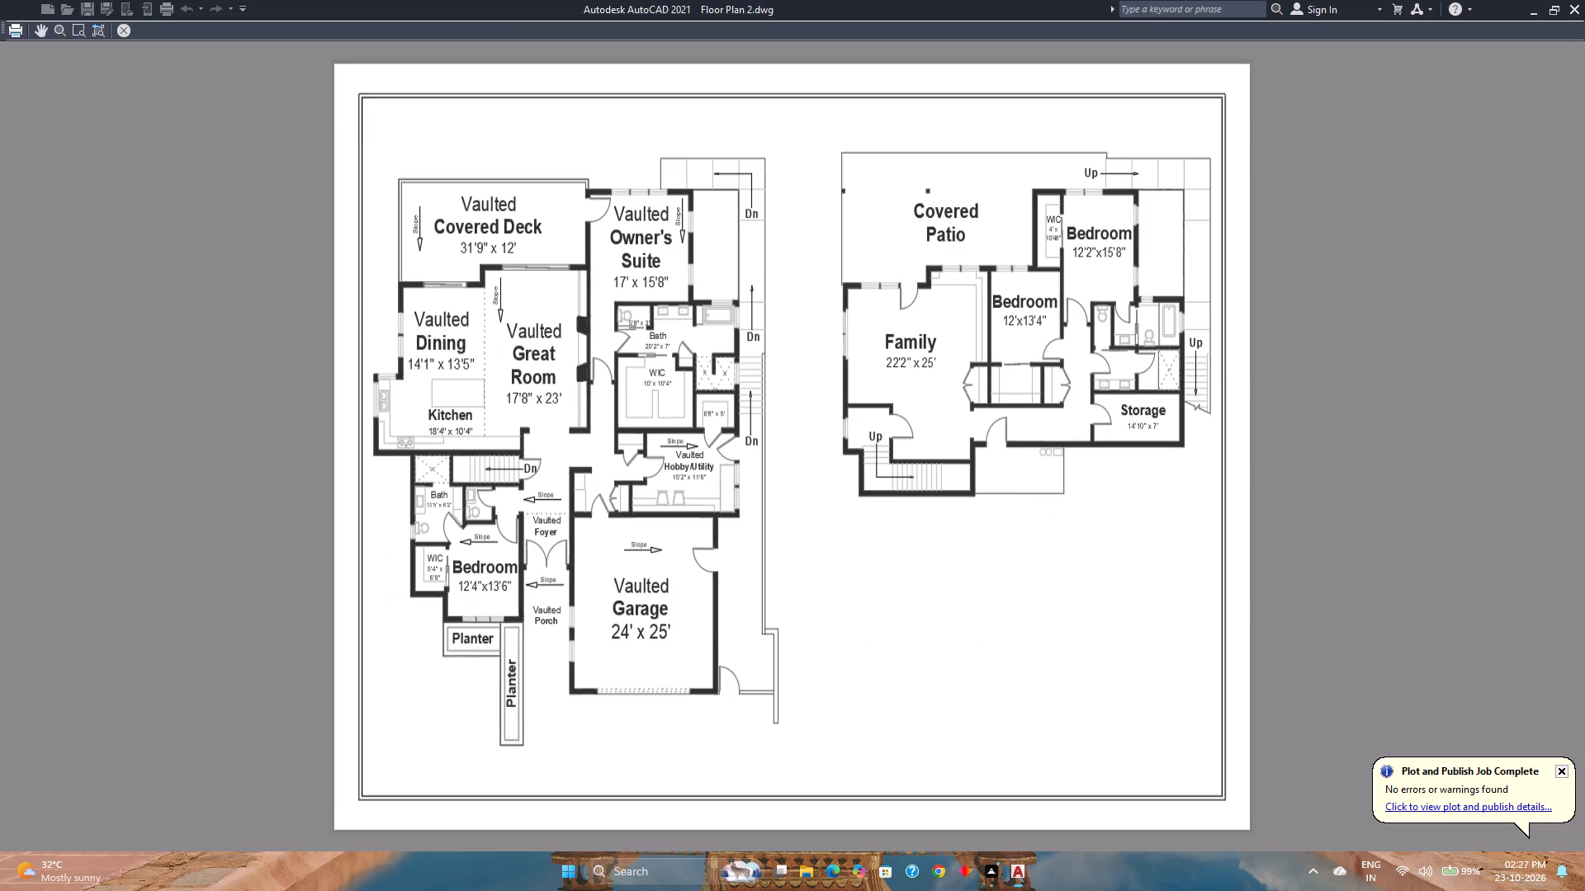
Plot the grayscale Layout2 from the preview to PDF, overwriting Fuji - Floor Plan 2-Layout-2 in Fuji Files, and close the resulting PDF.
{"action": "left_click", "coordinate": [11, 30]}
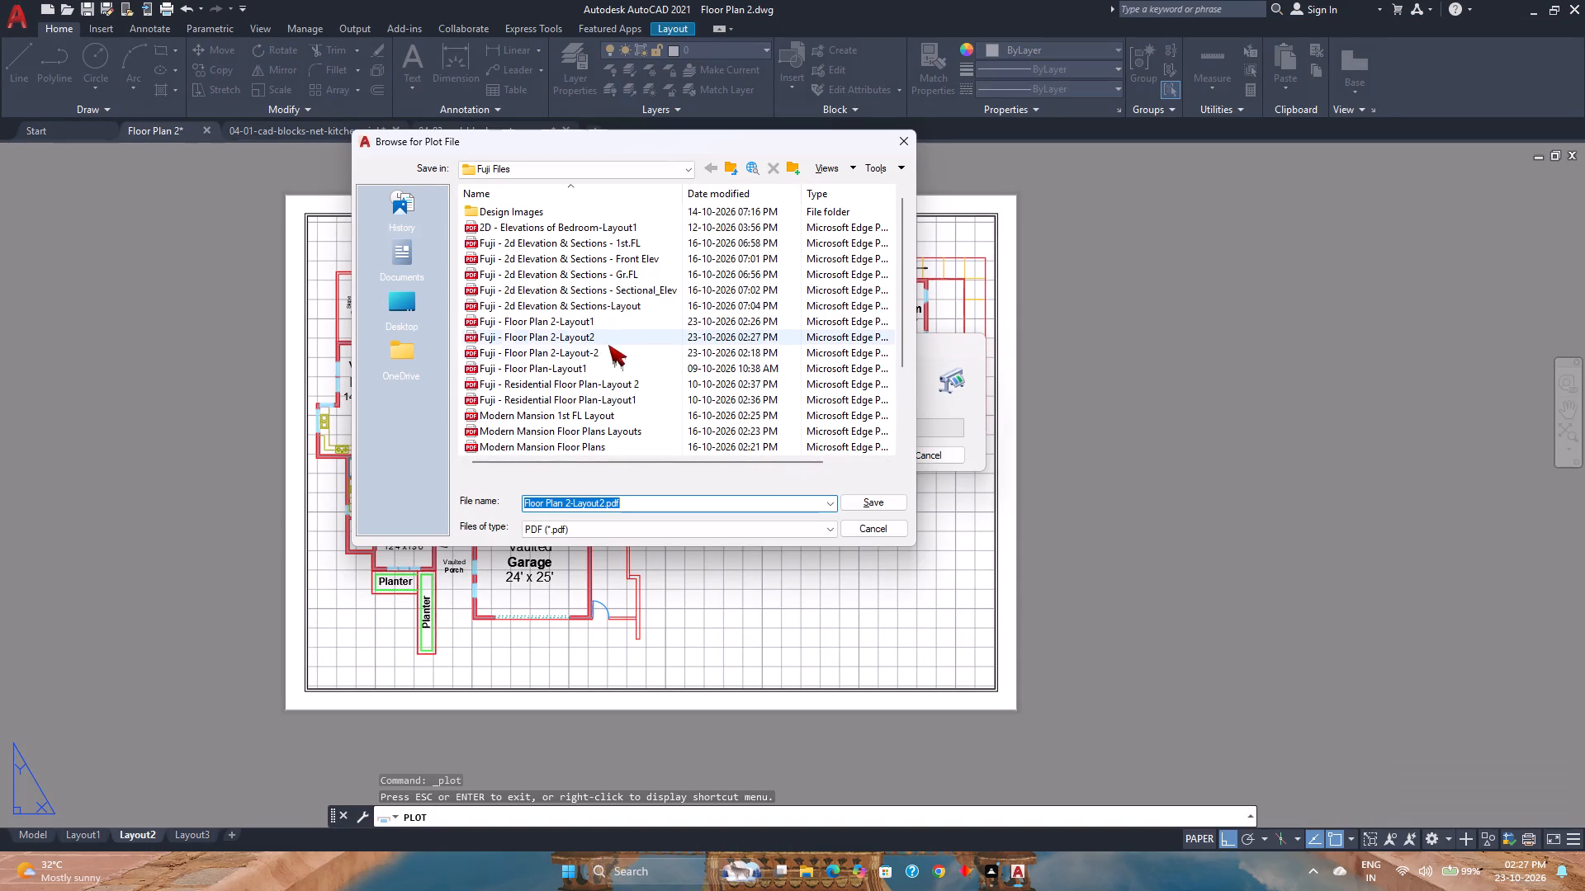
{"action": "left_click", "coordinate": [617, 353]}
{"action": "left_click", "coordinate": [863, 499]}
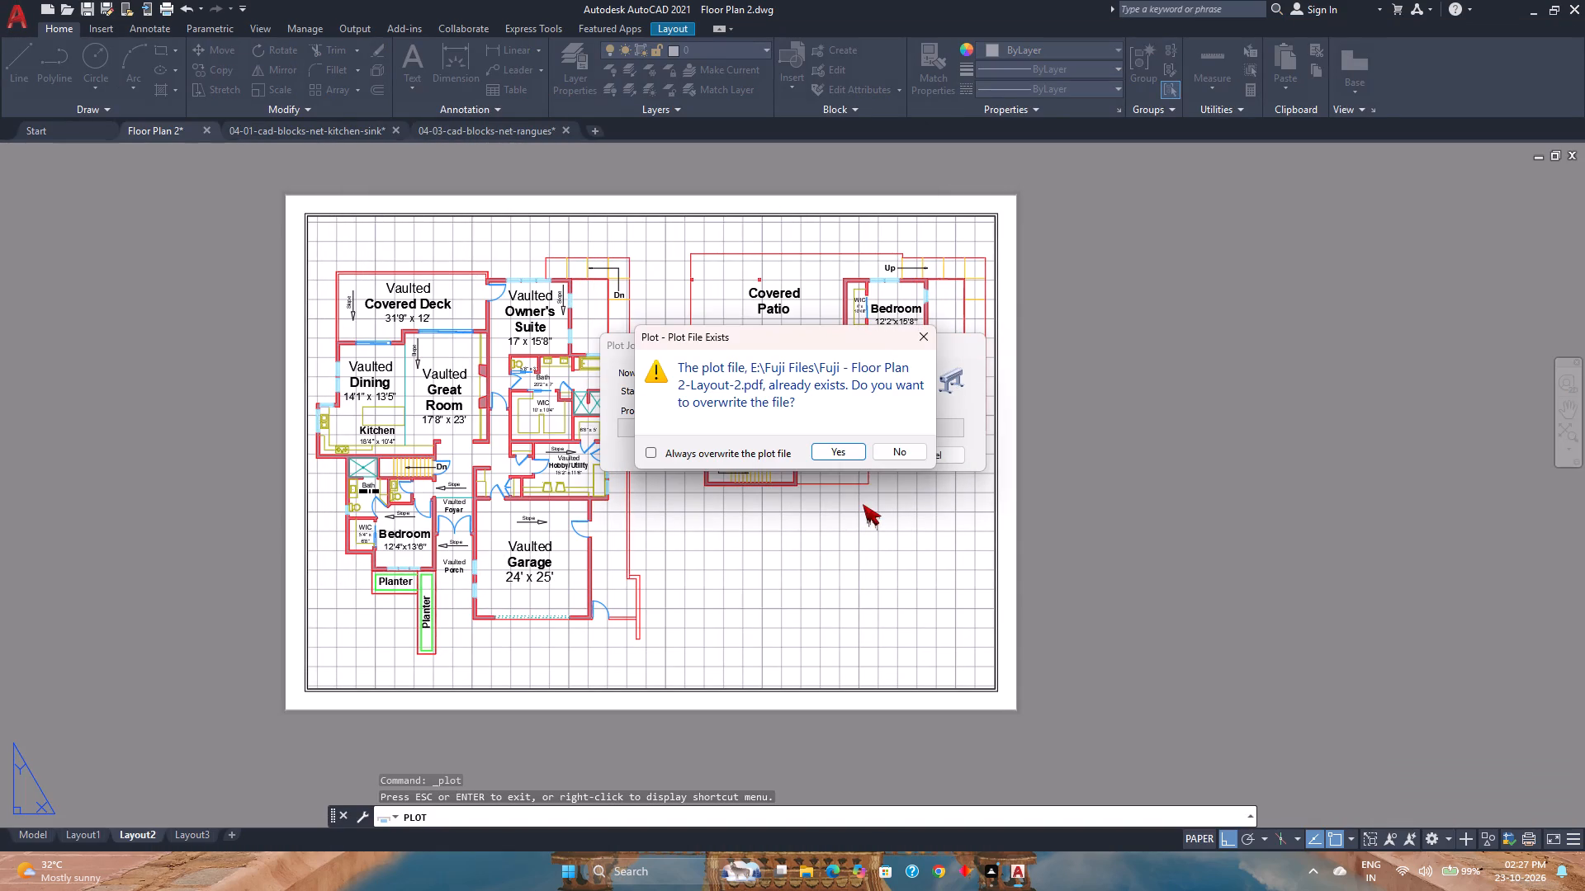
{"action": "left_click", "coordinate": [827, 446]}
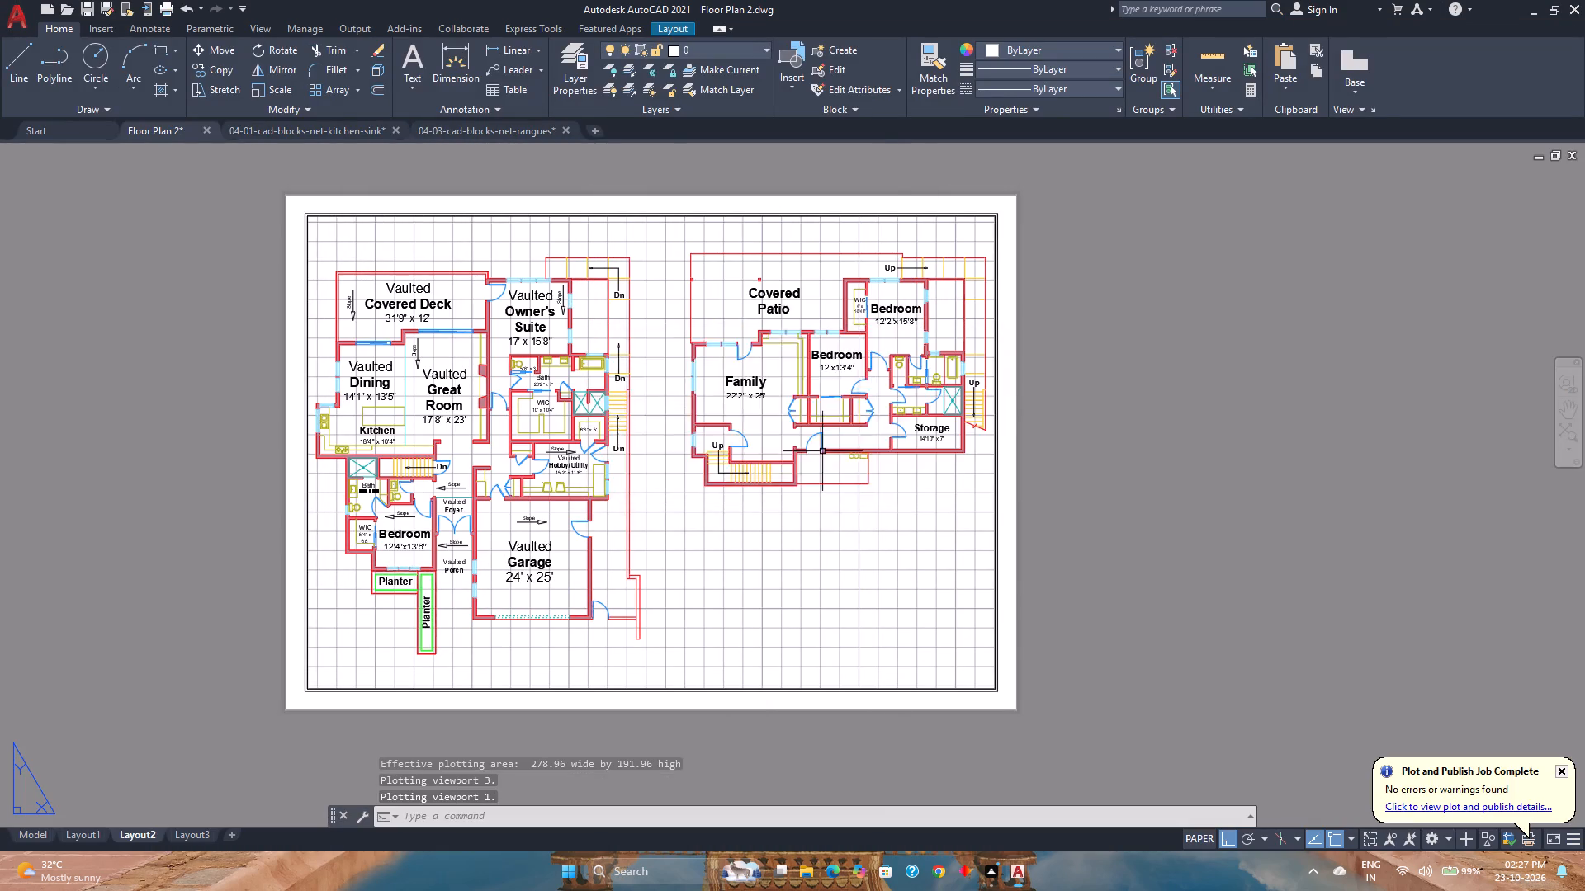
{"action": "left_click", "coordinate": [855, 27]}
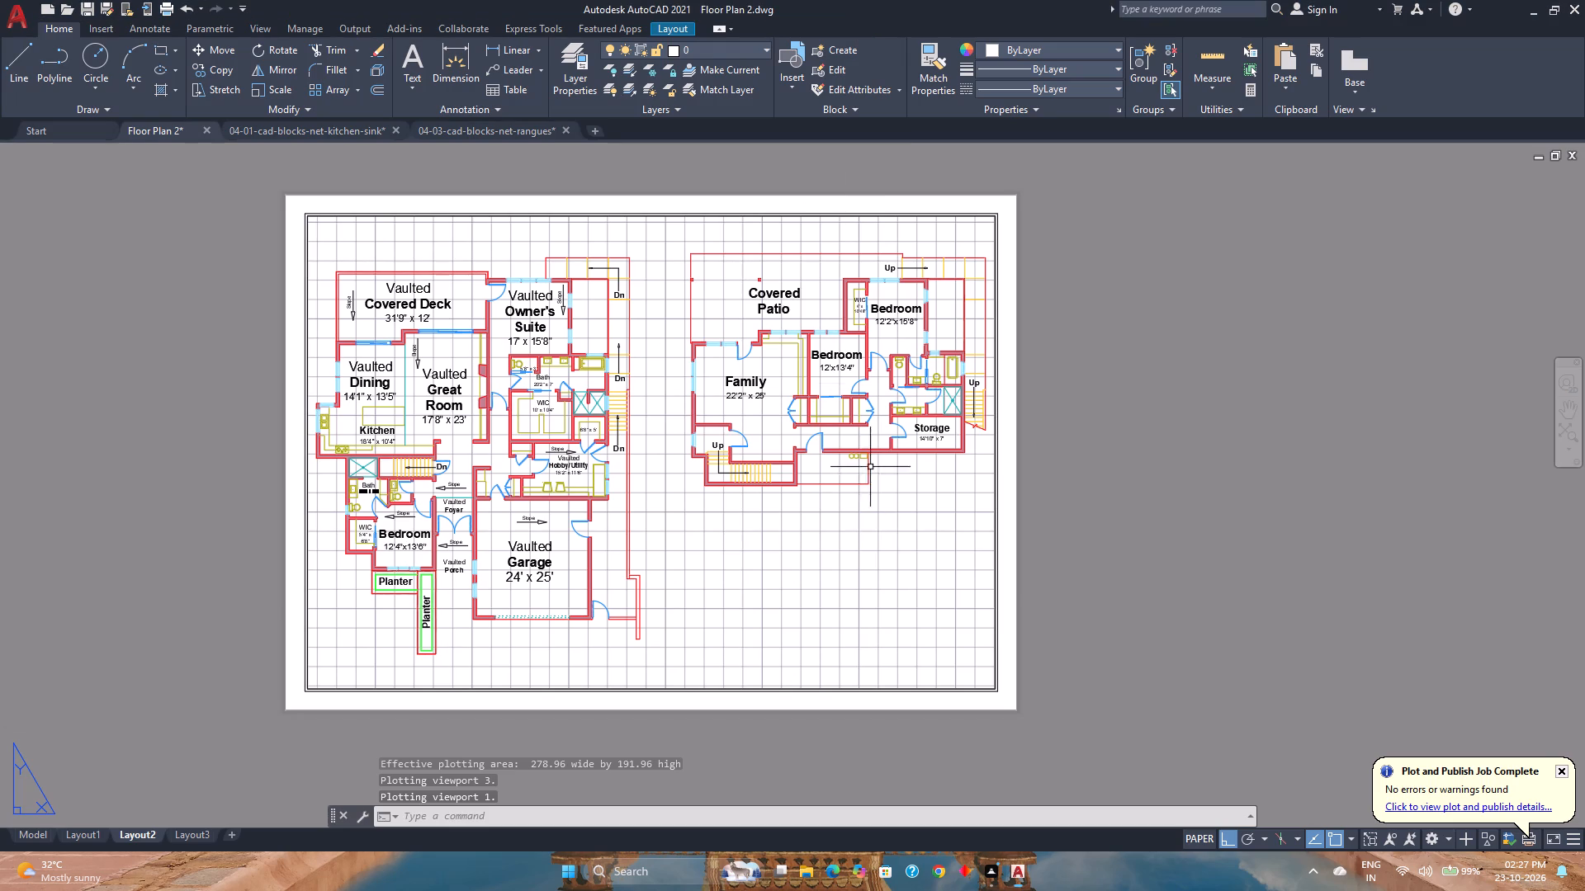
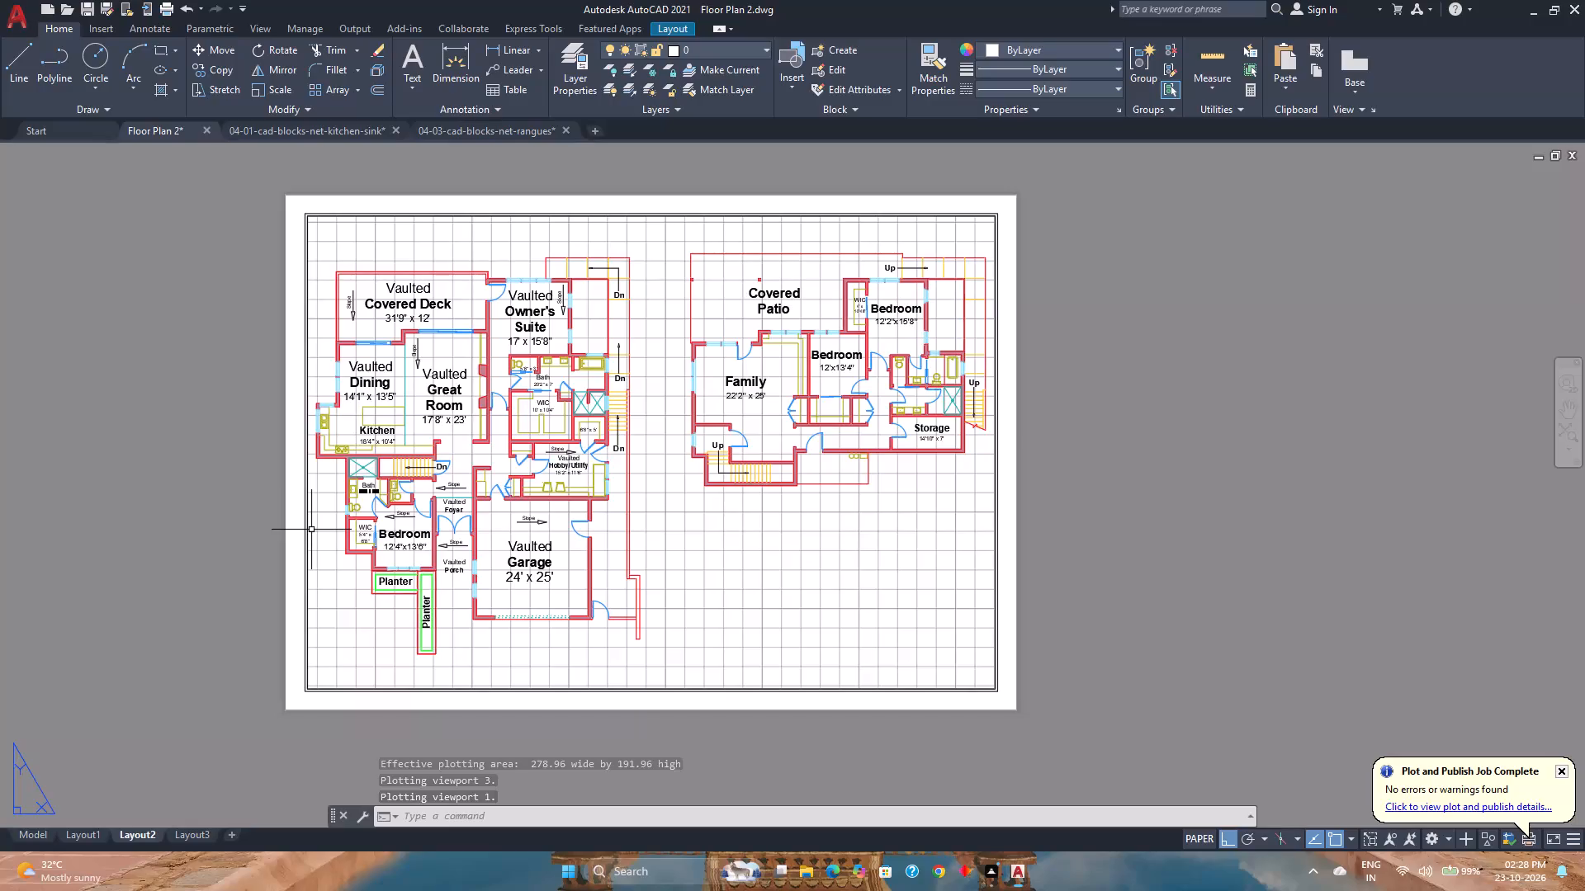
Switch from Layout2 to model space and examine the two floor plans, both as a whole and close up.
{"action": "left_click", "coordinate": [31, 840]}
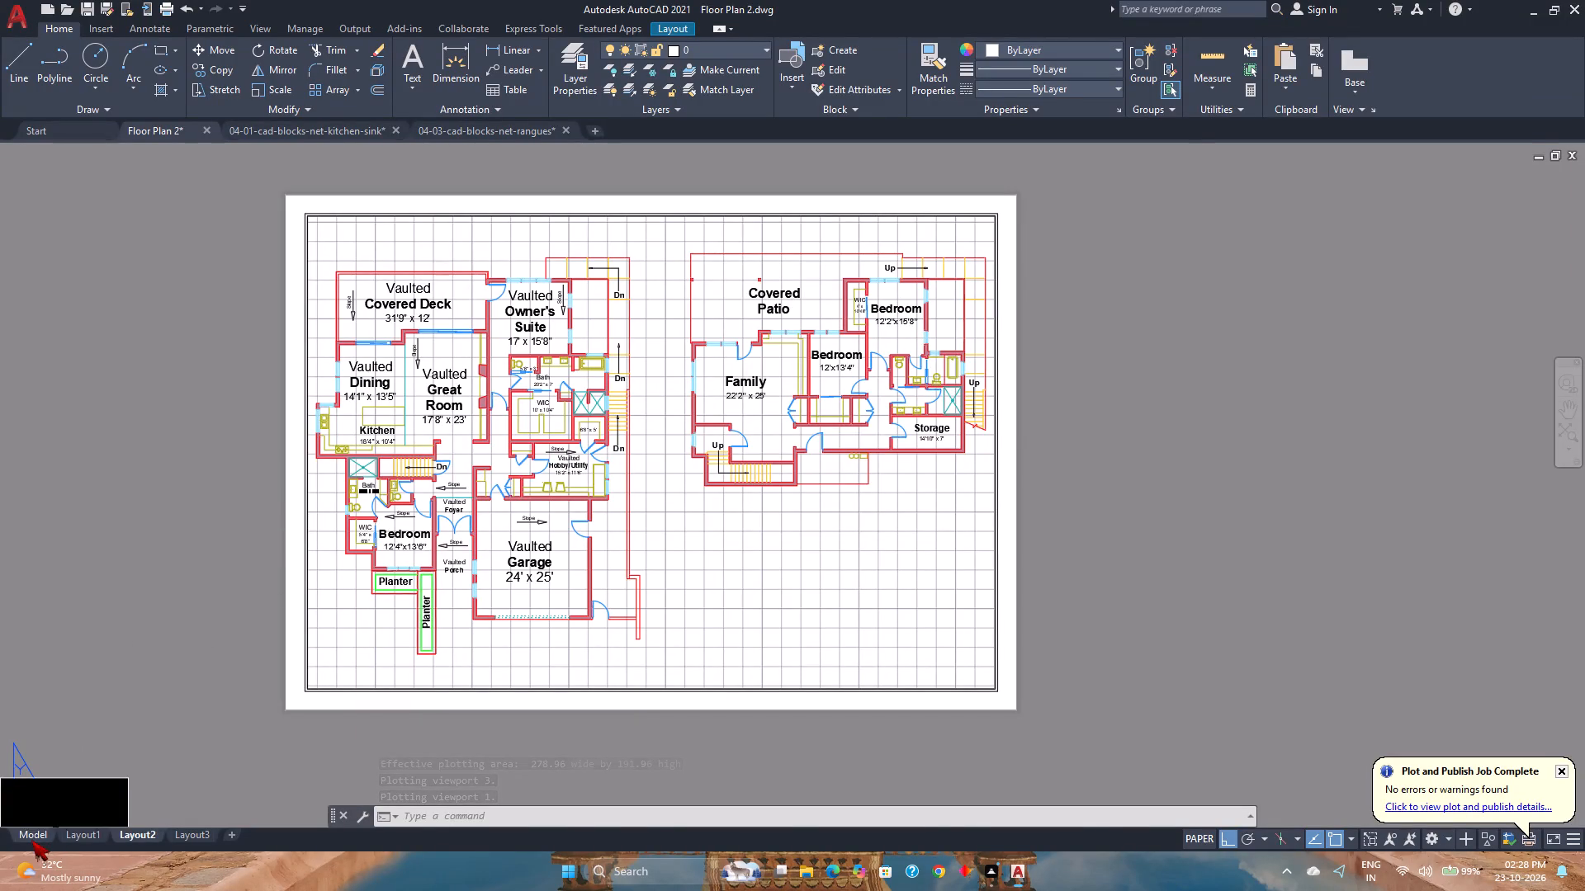
{"action": "scroll", "coordinate": [863, 577], "scroll_direction": "down", "scroll_amount": 1}
{"action": "middle_click_drag", "start_coordinate": [856, 578], "coordinate": [831, 578]}
{"action": "middle_click", "coordinate": [797, 567]}
{"action": "middle_click", "coordinate": [797, 567]}
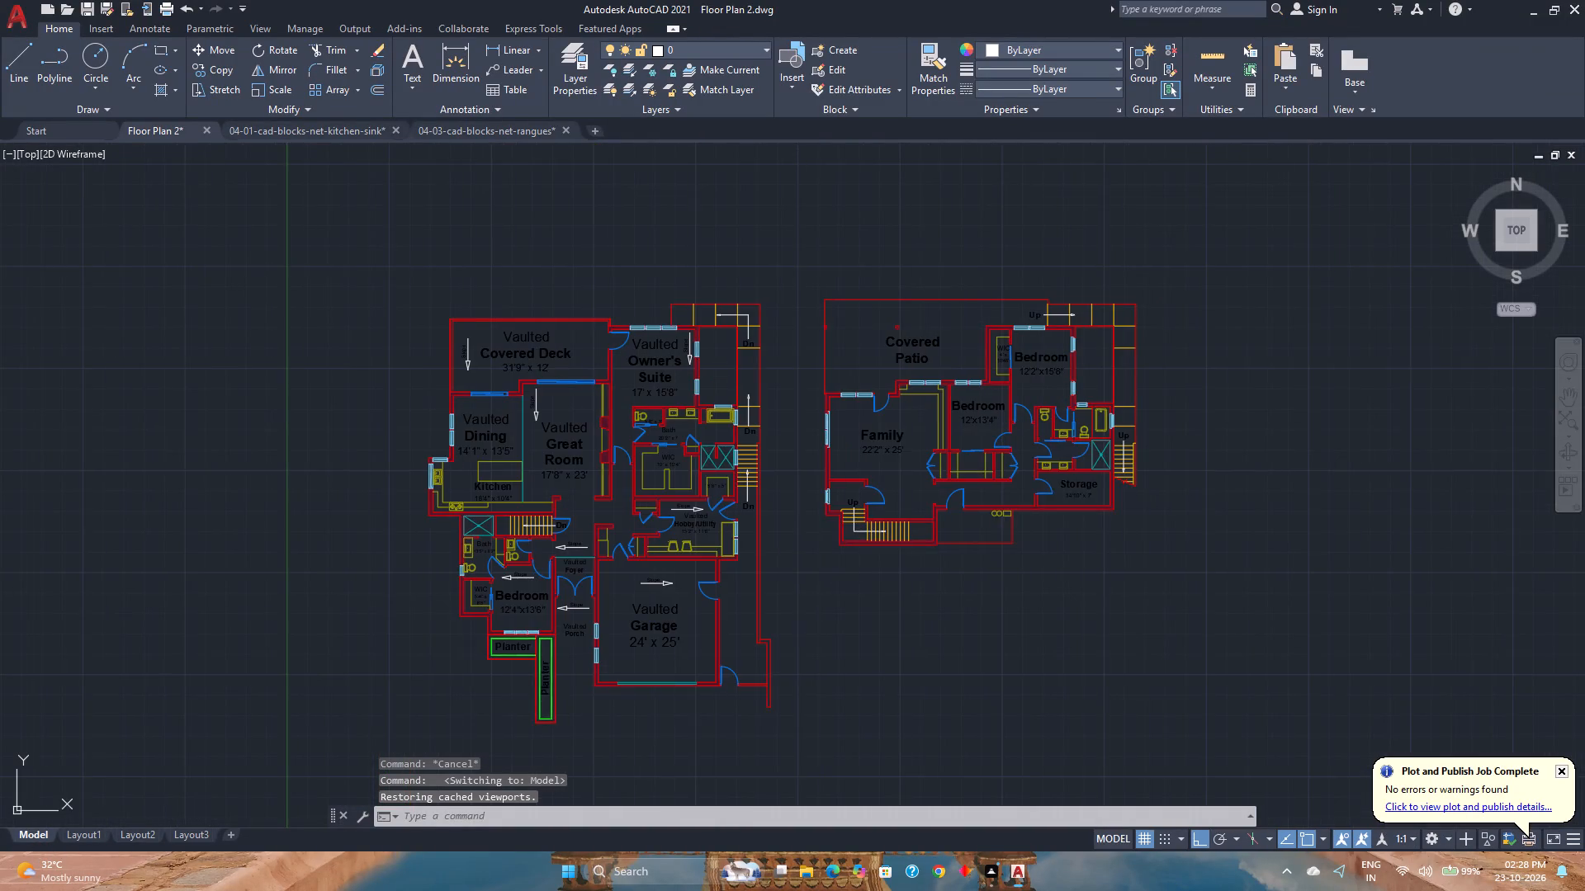
{"action": "scroll", "coordinate": [797, 567], "scroll_direction": "up", "scroll_amount": 2}
{"action": "scroll", "coordinate": [797, 567], "scroll_direction": "down", "scroll_amount": 1}
{"action": "scroll", "coordinate": [797, 567], "scroll_direction": "up", "scroll_amount": 1}
{"action": "scroll", "coordinate": [797, 567], "scroll_direction": "down", "scroll_amount": 1}
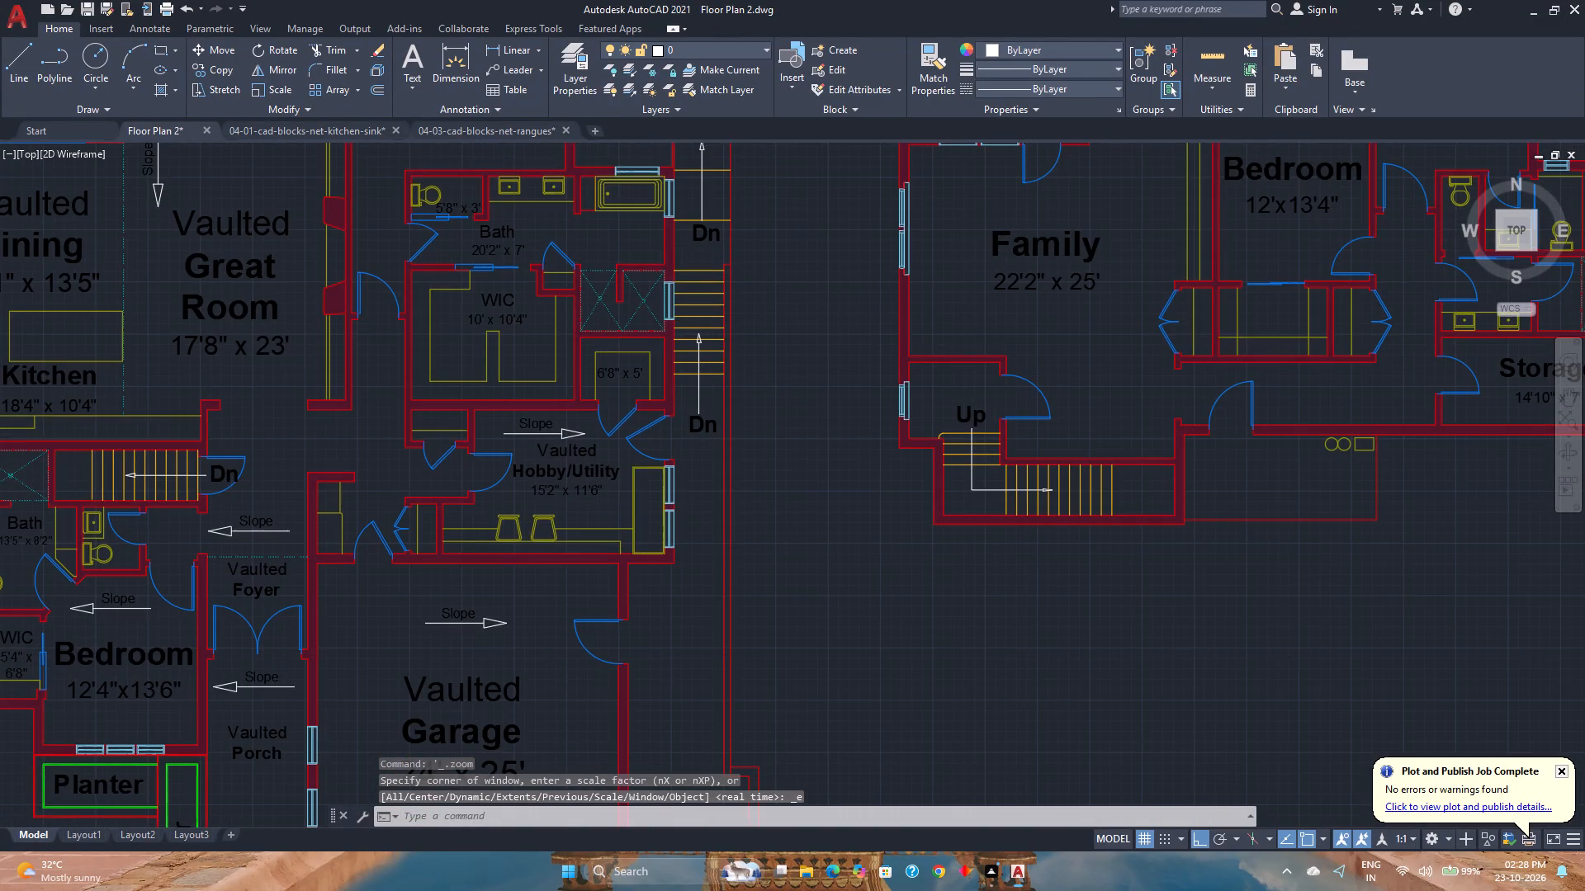
{"action": "scroll", "coordinate": [797, 567], "scroll_direction": "up", "scroll_amount": 1}
{"action": "scroll", "coordinate": [797, 567], "scroll_direction": "down", "scroll_amount": 2}
{"action": "scroll", "coordinate": [797, 567], "scroll_direction": "up", "scroll_amount": 1}
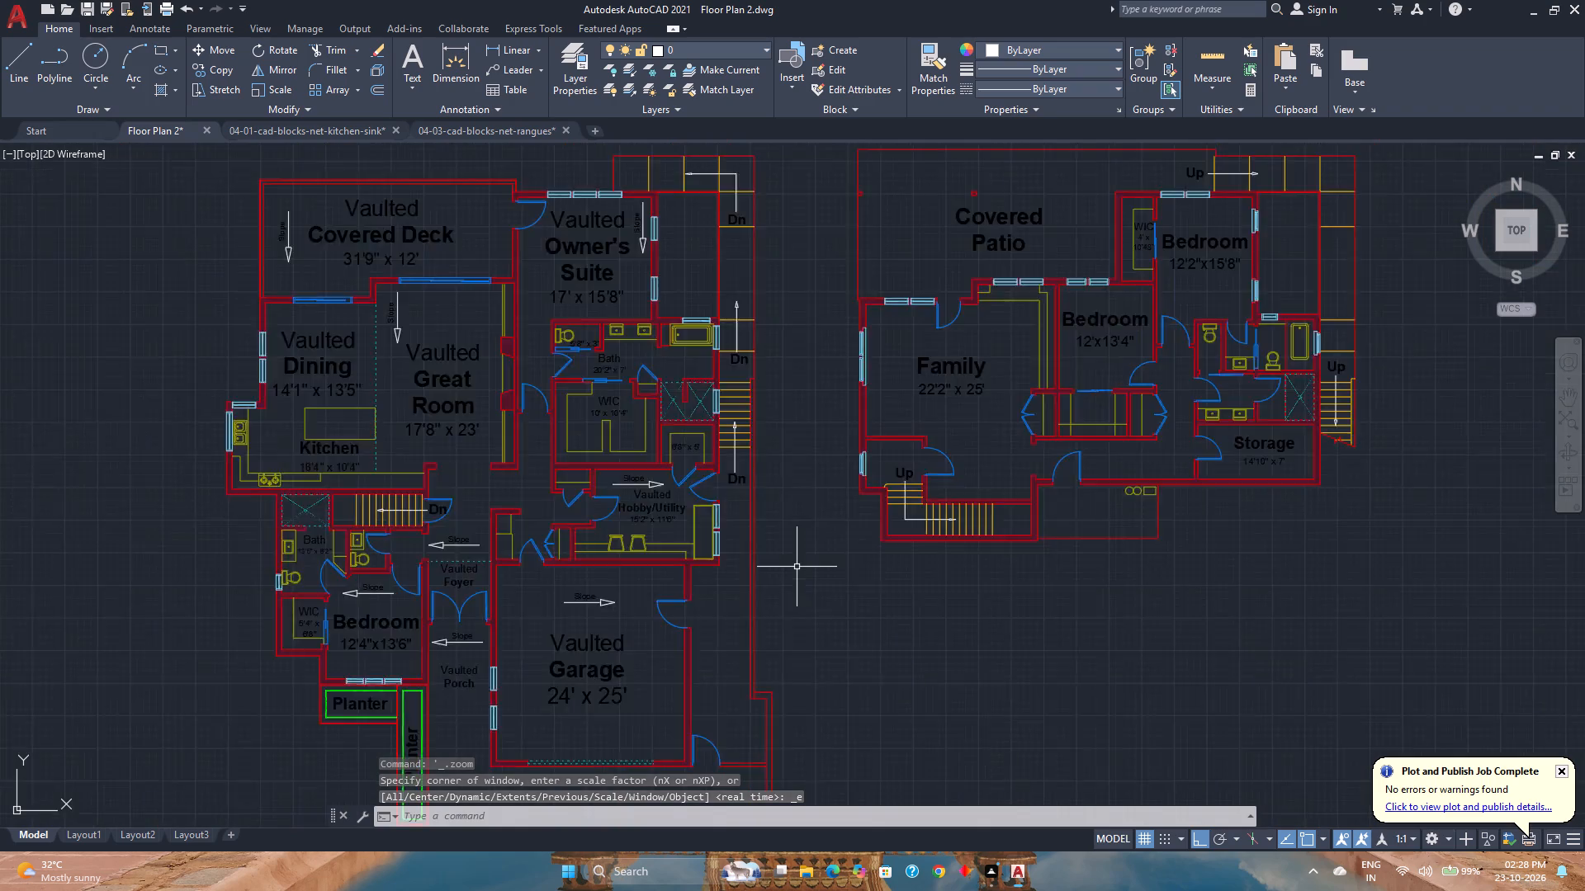
{"action": "scroll", "coordinate": [797, 567], "scroll_direction": "up", "scroll_amount": 1}
{"action": "scroll", "coordinate": [797, 567], "scroll_direction": "down", "scroll_amount": 2}
{"action": "scroll", "coordinate": [921, 609], "scroll_direction": "up", "scroll_amount": 1}
{"action": "scroll", "coordinate": [921, 609], "scroll_direction": "down", "scroll_amount": 1}
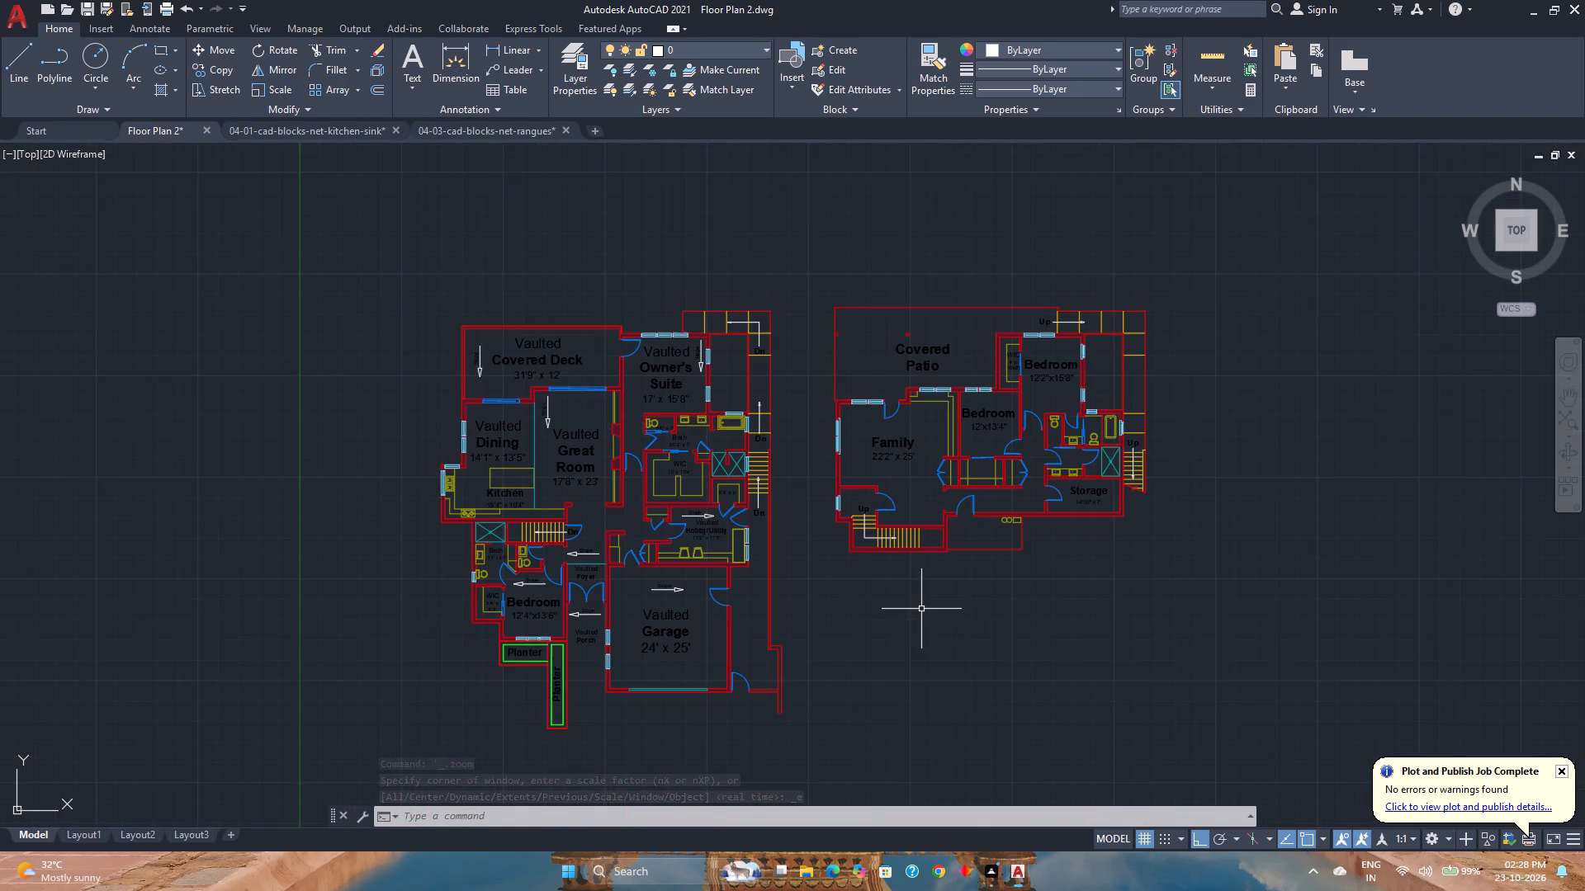
{"action": "middle_click_drag", "start_coordinate": [919, 609], "coordinate": [859, 593]}
{"action": "middle_click", "coordinate": [859, 593]}
{"action": "scroll", "coordinate": [859, 593], "scroll_direction": "up", "scroll_amount": 1}
{"action": "scroll", "coordinate": [859, 593], "scroll_direction": "down", "scroll_amount": 1}
{"action": "middle_click_drag", "start_coordinate": [859, 593], "coordinate": [871, 601]}
{"action": "middle_click", "coordinate": [871, 601]}
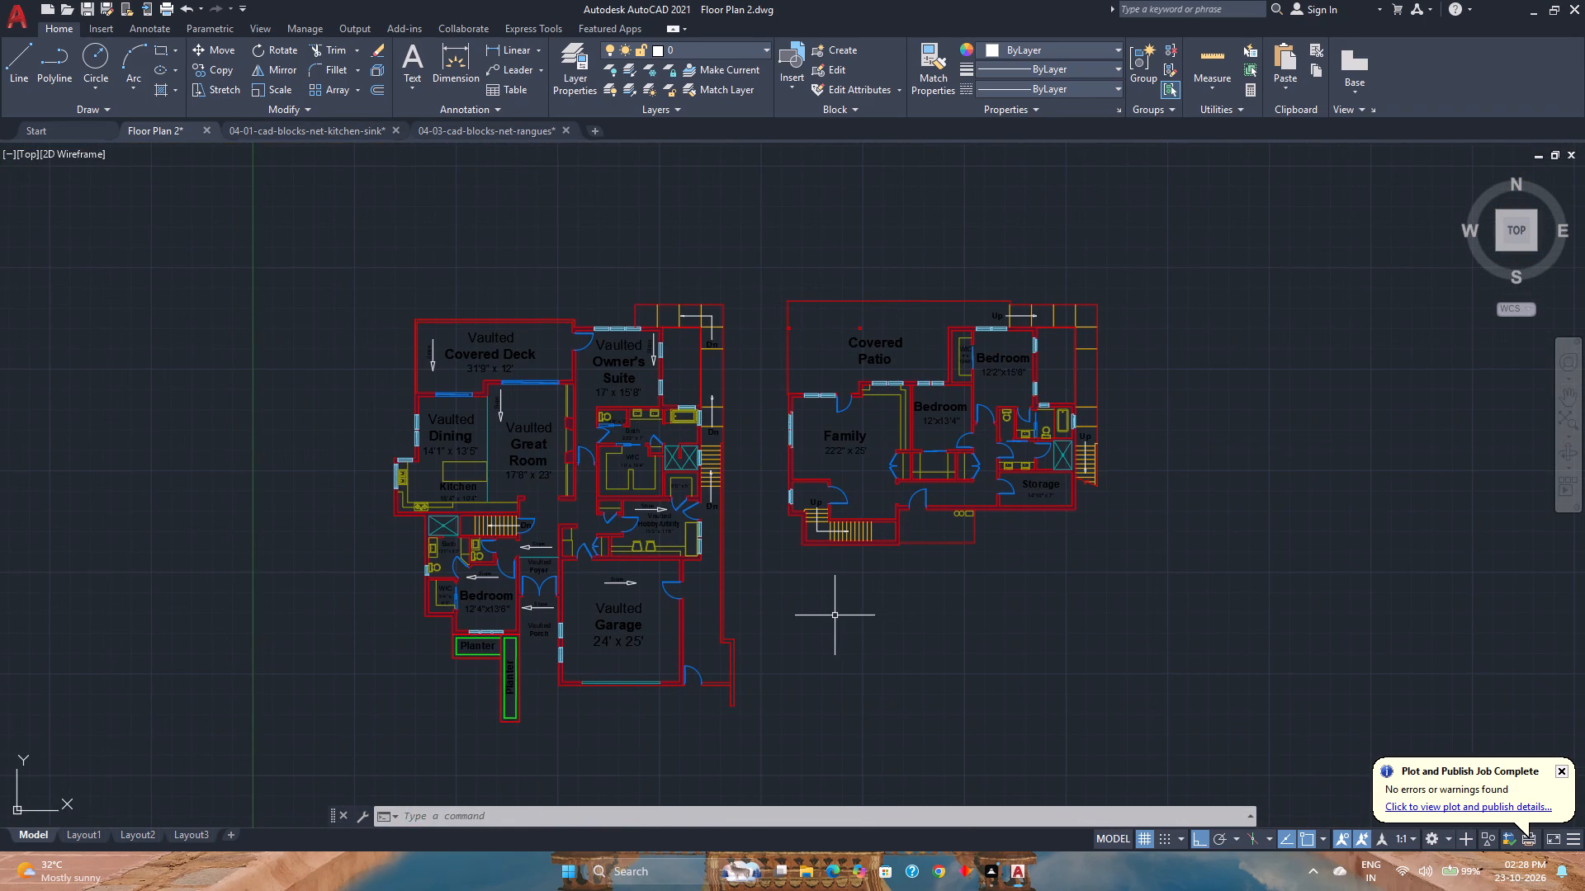
{"action": "scroll", "coordinate": [833, 617], "scroll_direction": "up", "scroll_amount": 1}
{"action": "scroll", "coordinate": [833, 617], "scroll_direction": "down", "scroll_amount": 1}
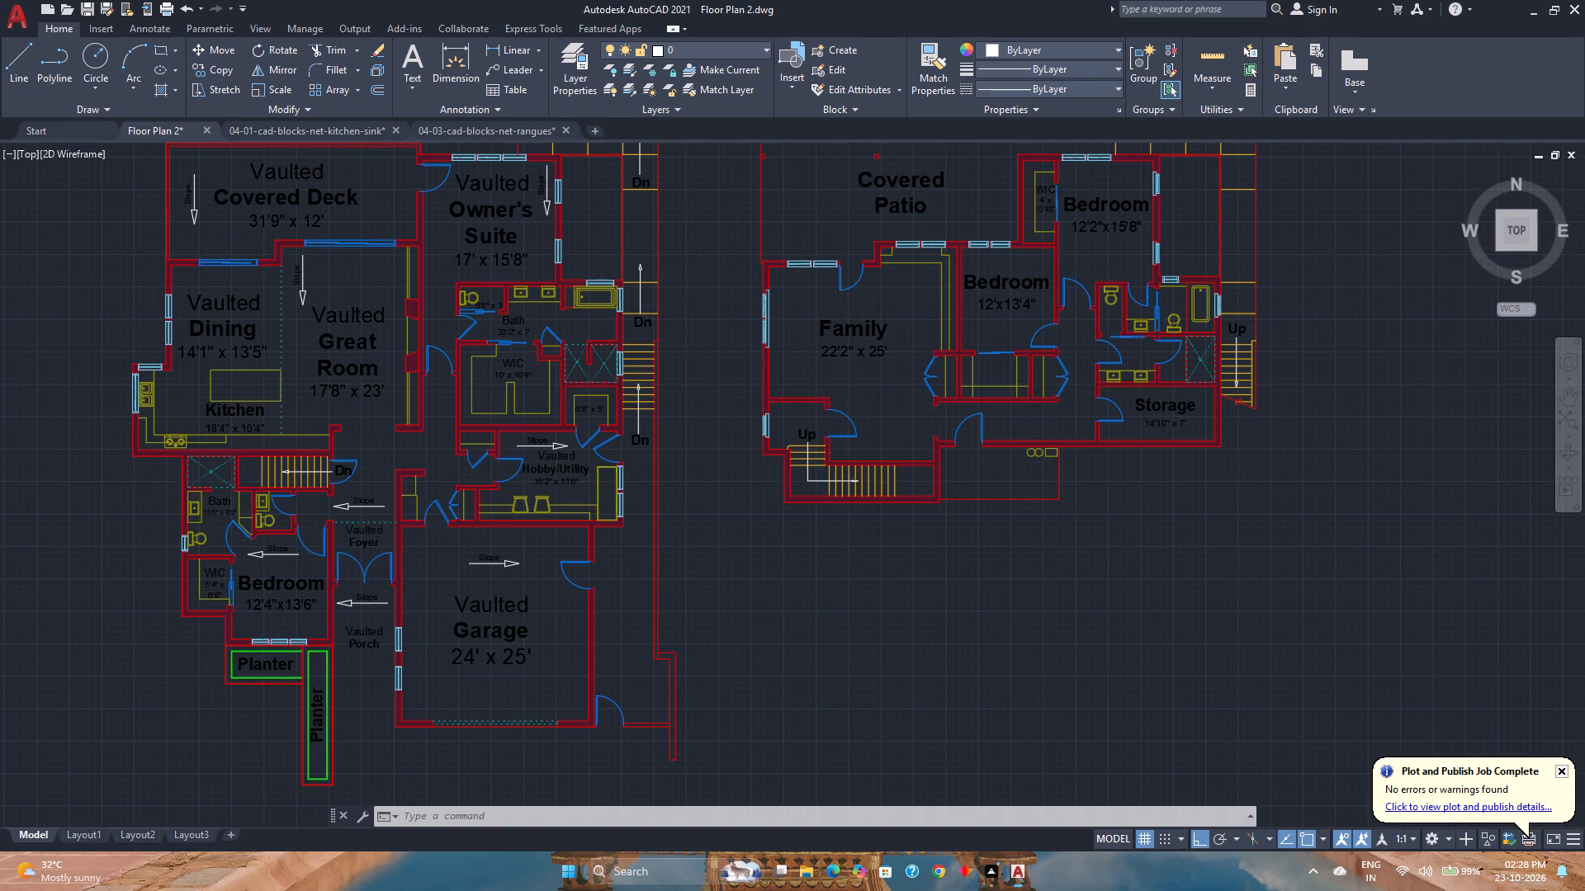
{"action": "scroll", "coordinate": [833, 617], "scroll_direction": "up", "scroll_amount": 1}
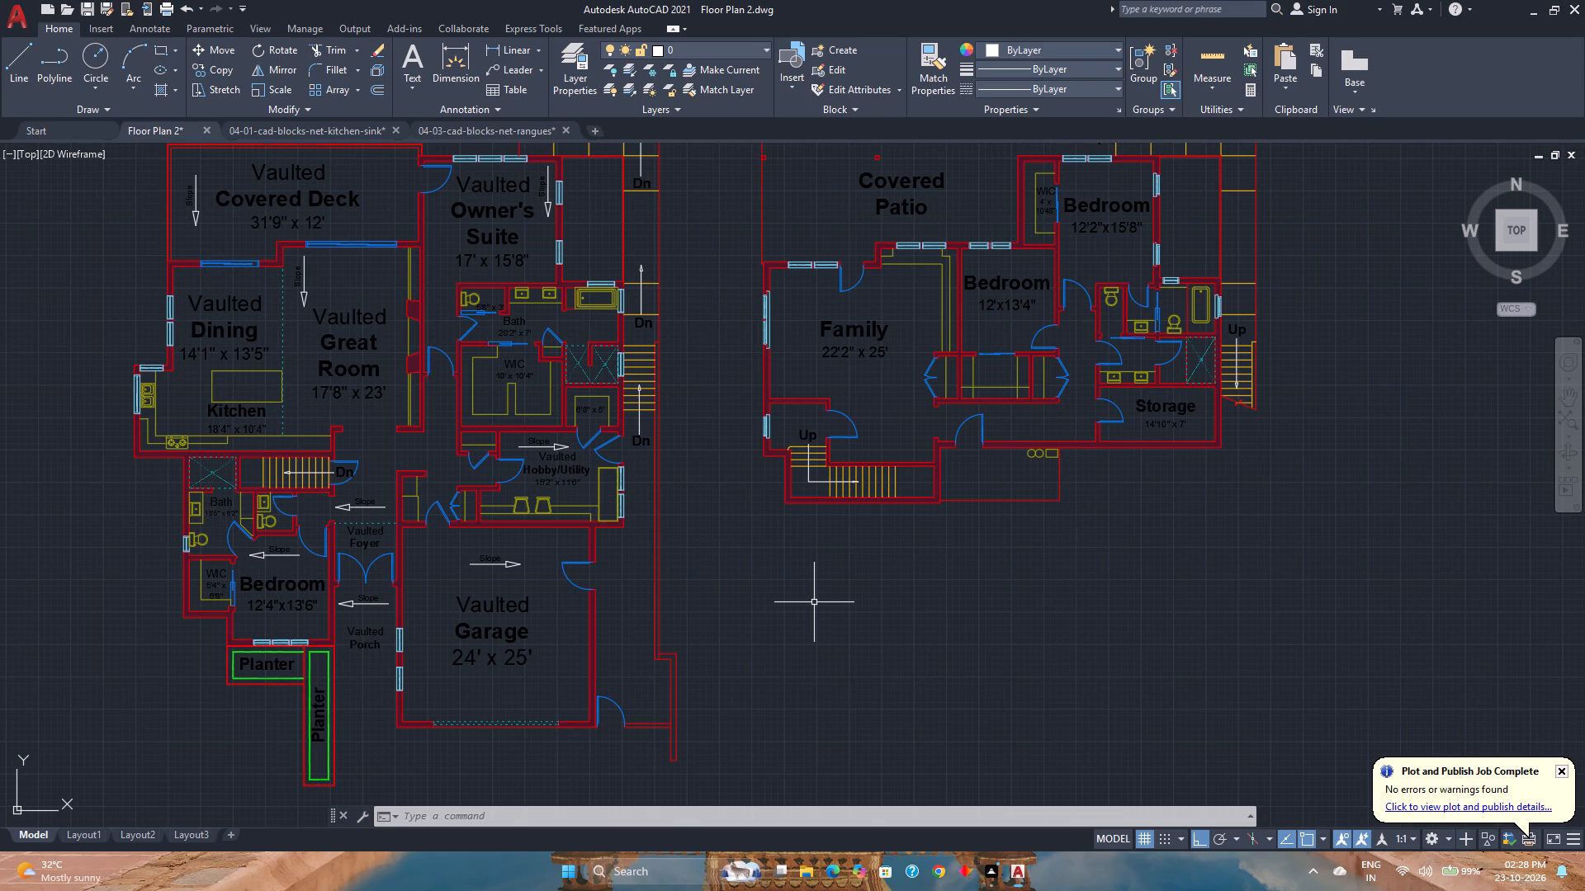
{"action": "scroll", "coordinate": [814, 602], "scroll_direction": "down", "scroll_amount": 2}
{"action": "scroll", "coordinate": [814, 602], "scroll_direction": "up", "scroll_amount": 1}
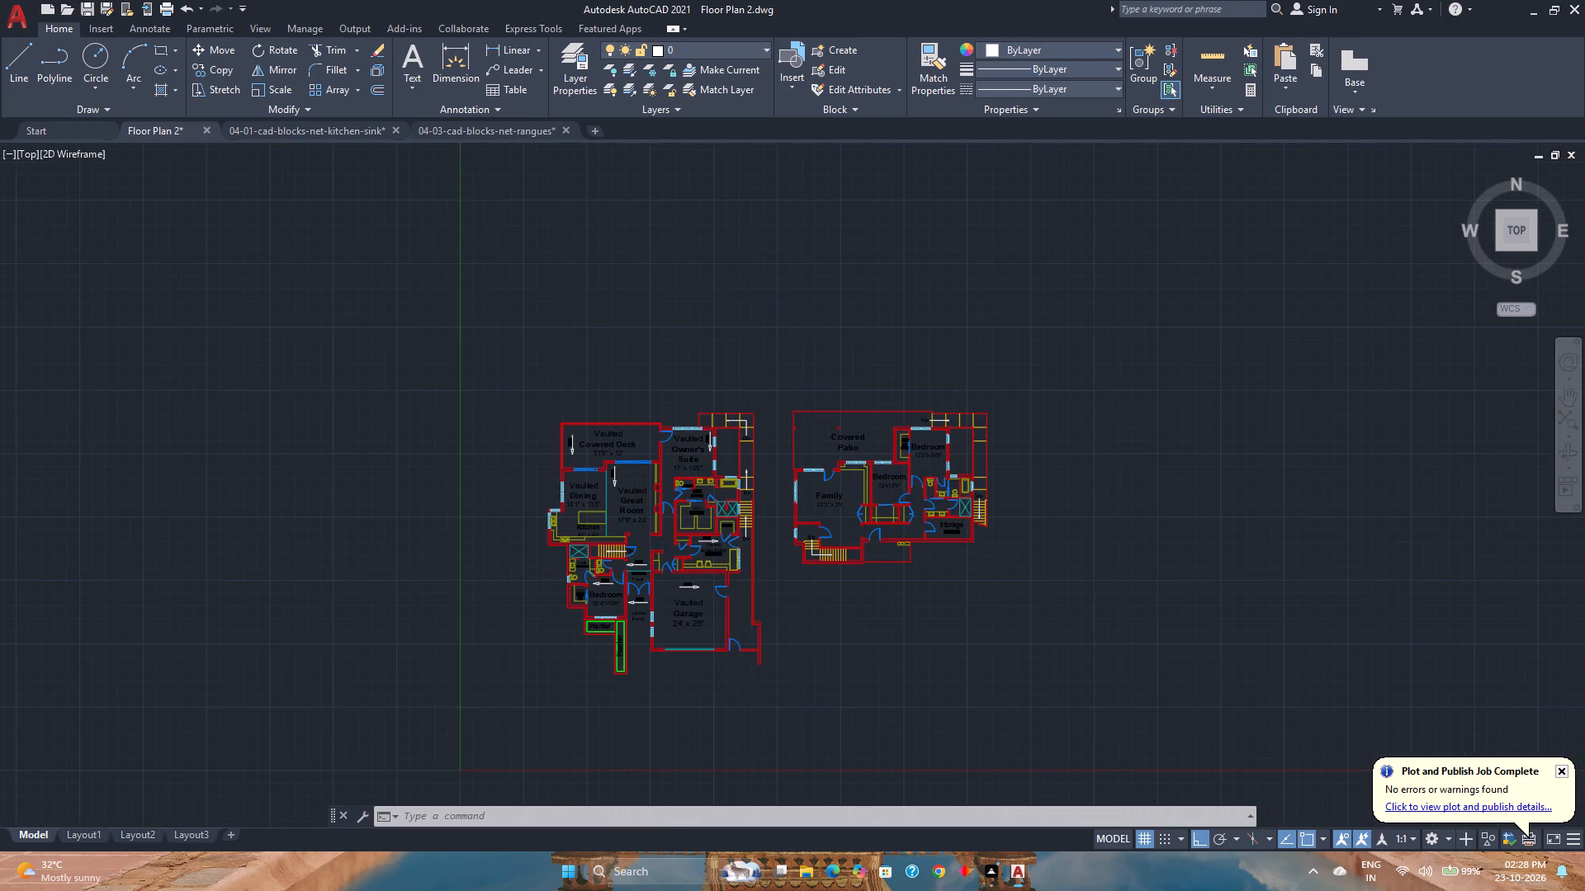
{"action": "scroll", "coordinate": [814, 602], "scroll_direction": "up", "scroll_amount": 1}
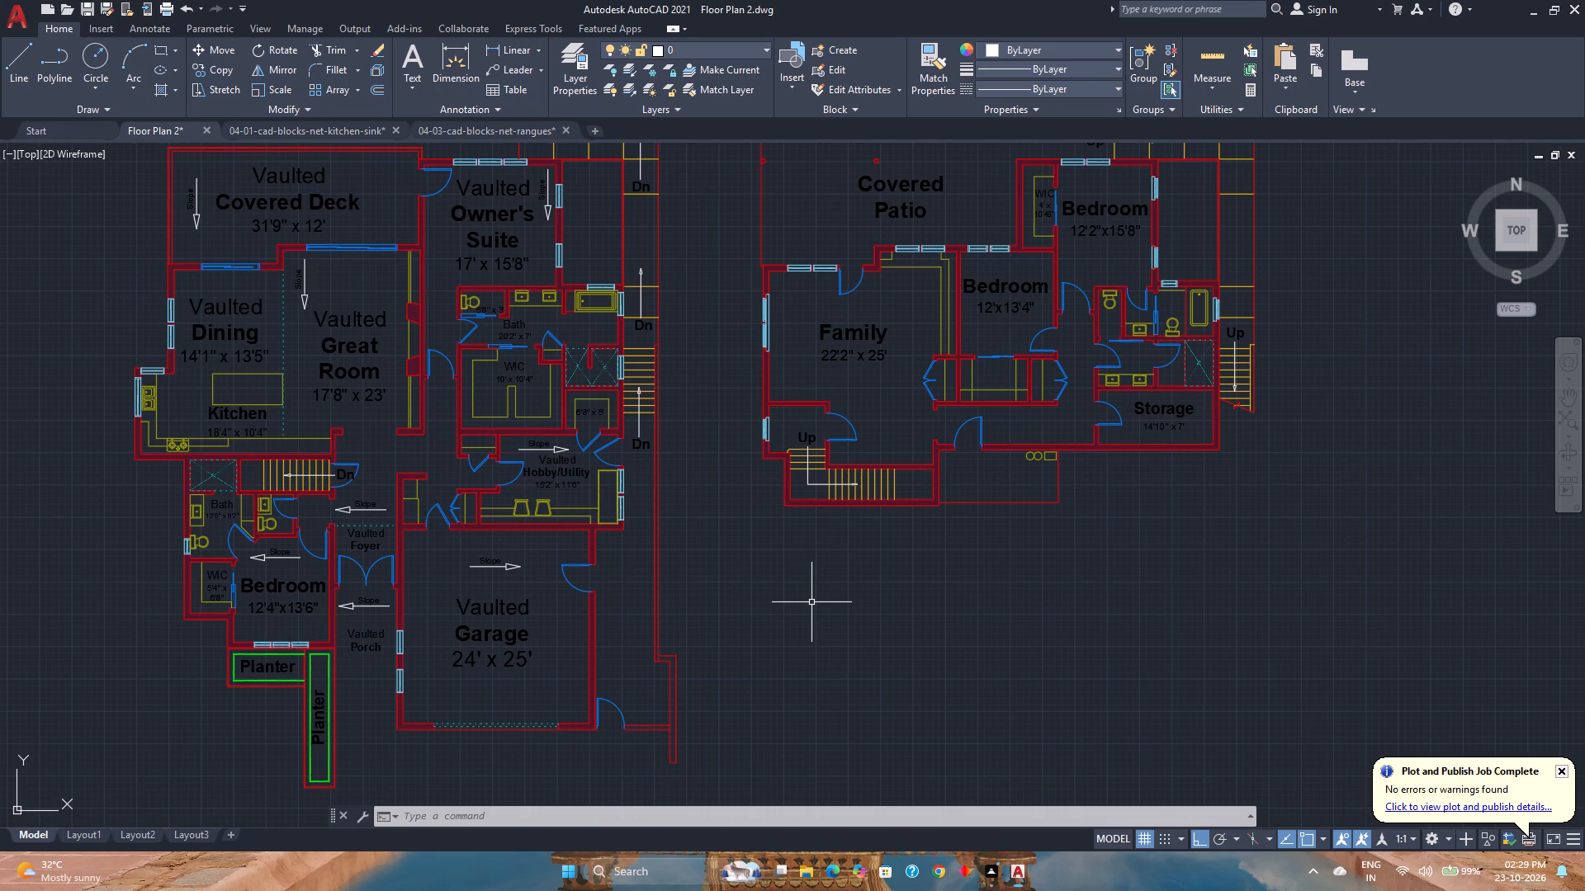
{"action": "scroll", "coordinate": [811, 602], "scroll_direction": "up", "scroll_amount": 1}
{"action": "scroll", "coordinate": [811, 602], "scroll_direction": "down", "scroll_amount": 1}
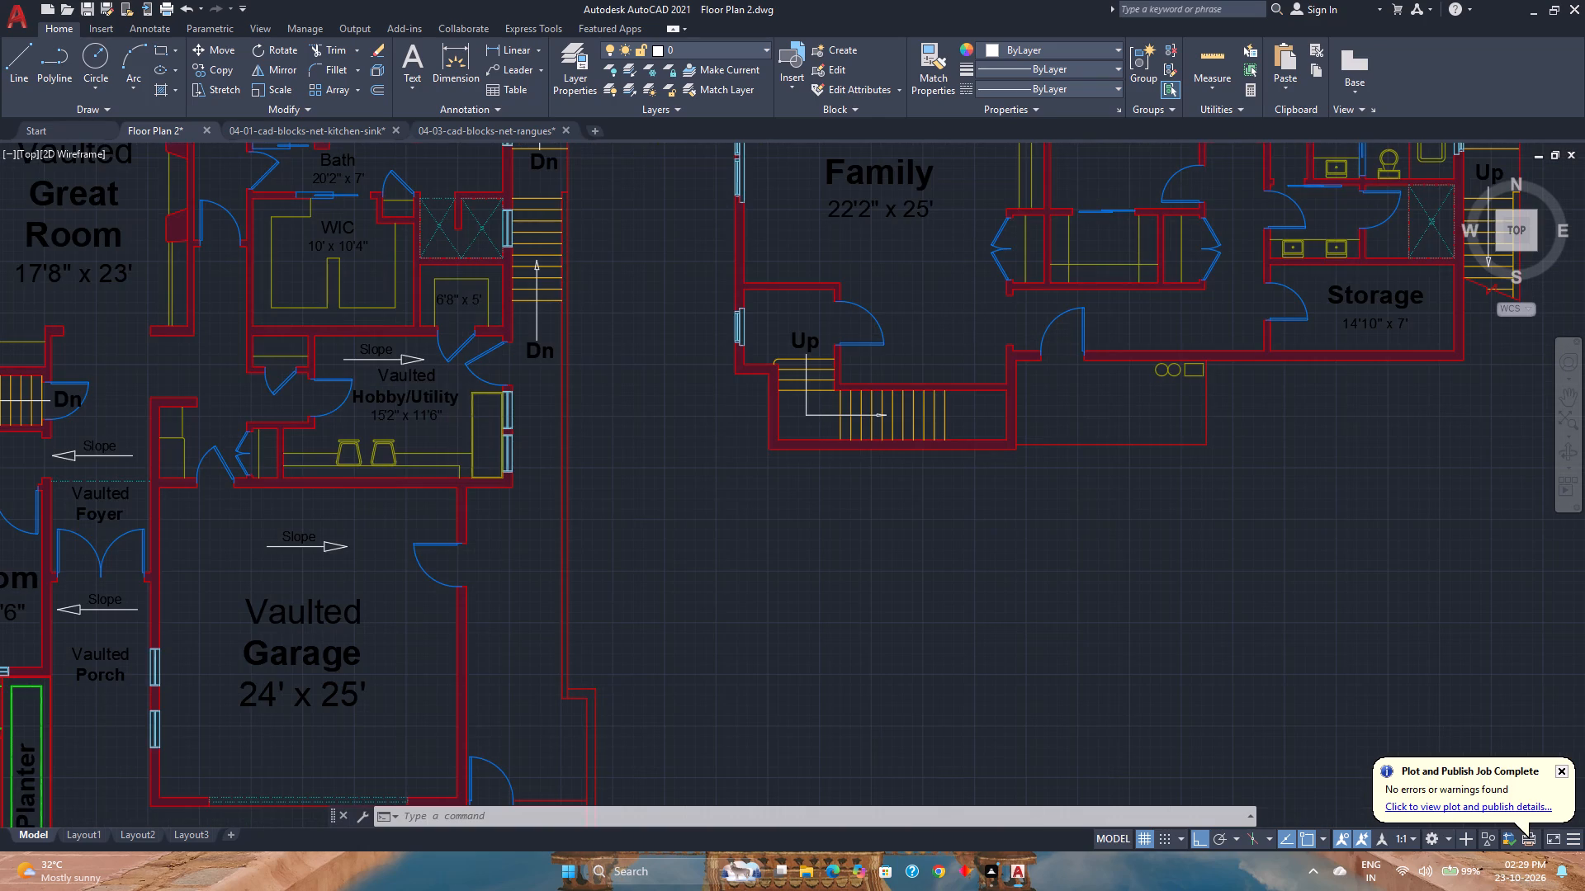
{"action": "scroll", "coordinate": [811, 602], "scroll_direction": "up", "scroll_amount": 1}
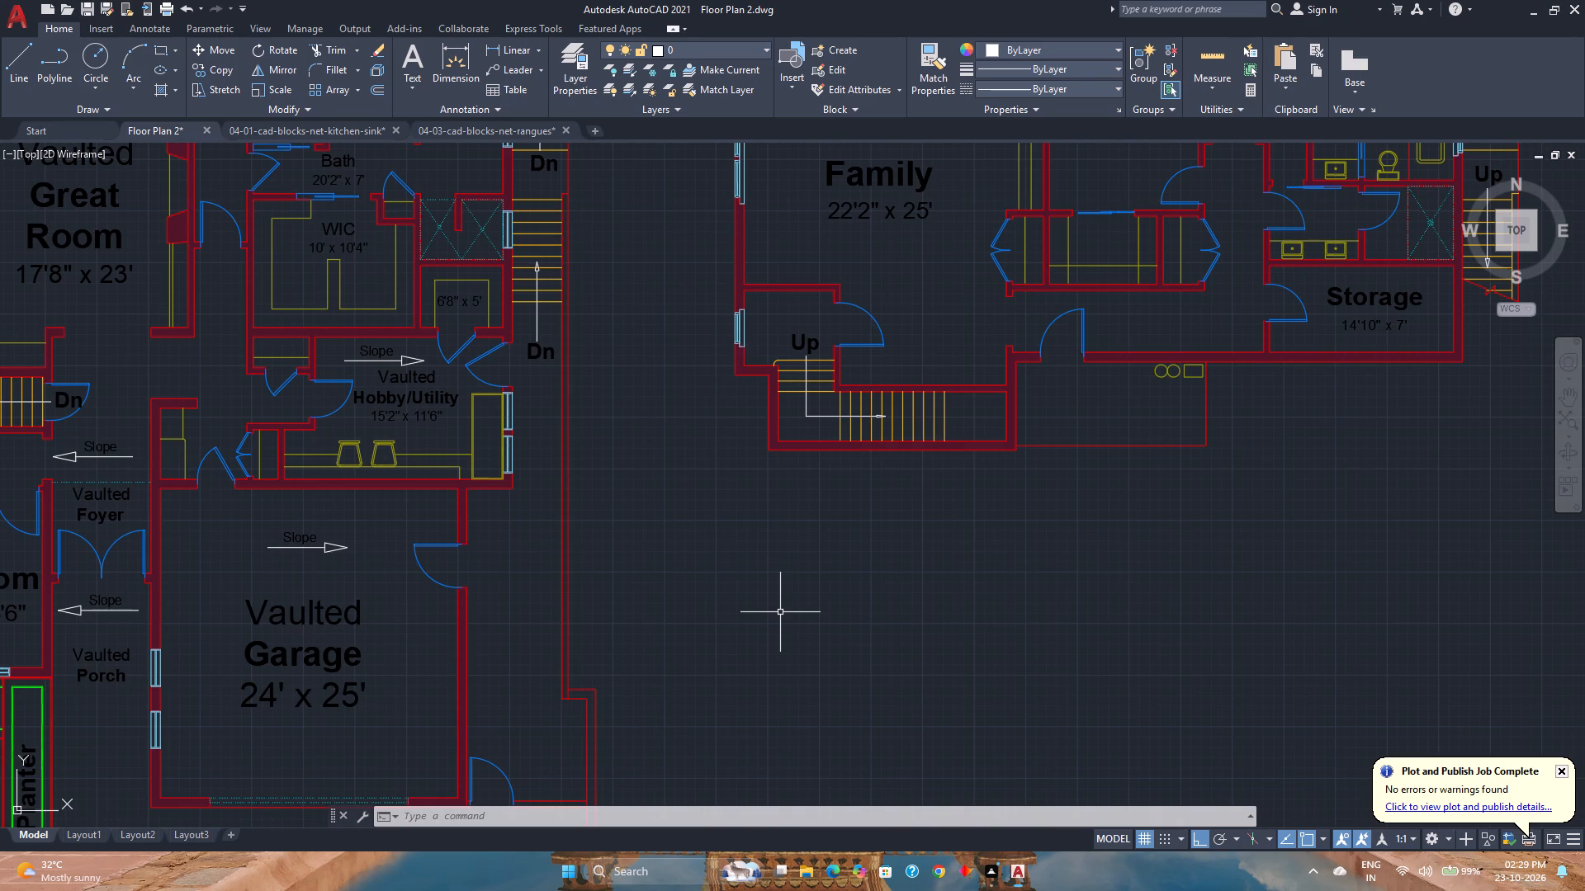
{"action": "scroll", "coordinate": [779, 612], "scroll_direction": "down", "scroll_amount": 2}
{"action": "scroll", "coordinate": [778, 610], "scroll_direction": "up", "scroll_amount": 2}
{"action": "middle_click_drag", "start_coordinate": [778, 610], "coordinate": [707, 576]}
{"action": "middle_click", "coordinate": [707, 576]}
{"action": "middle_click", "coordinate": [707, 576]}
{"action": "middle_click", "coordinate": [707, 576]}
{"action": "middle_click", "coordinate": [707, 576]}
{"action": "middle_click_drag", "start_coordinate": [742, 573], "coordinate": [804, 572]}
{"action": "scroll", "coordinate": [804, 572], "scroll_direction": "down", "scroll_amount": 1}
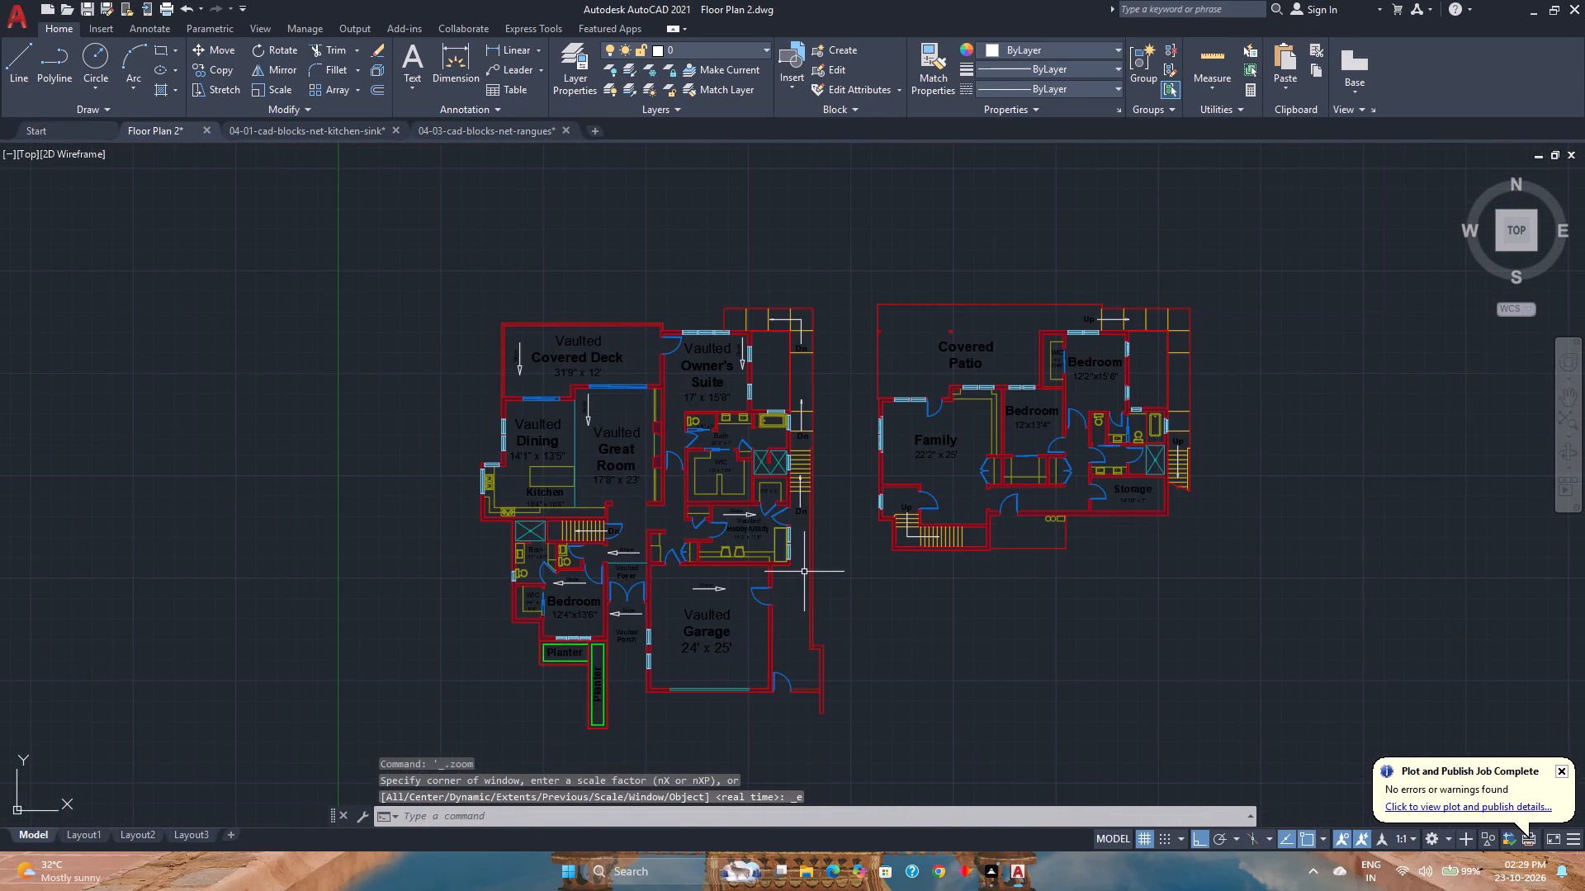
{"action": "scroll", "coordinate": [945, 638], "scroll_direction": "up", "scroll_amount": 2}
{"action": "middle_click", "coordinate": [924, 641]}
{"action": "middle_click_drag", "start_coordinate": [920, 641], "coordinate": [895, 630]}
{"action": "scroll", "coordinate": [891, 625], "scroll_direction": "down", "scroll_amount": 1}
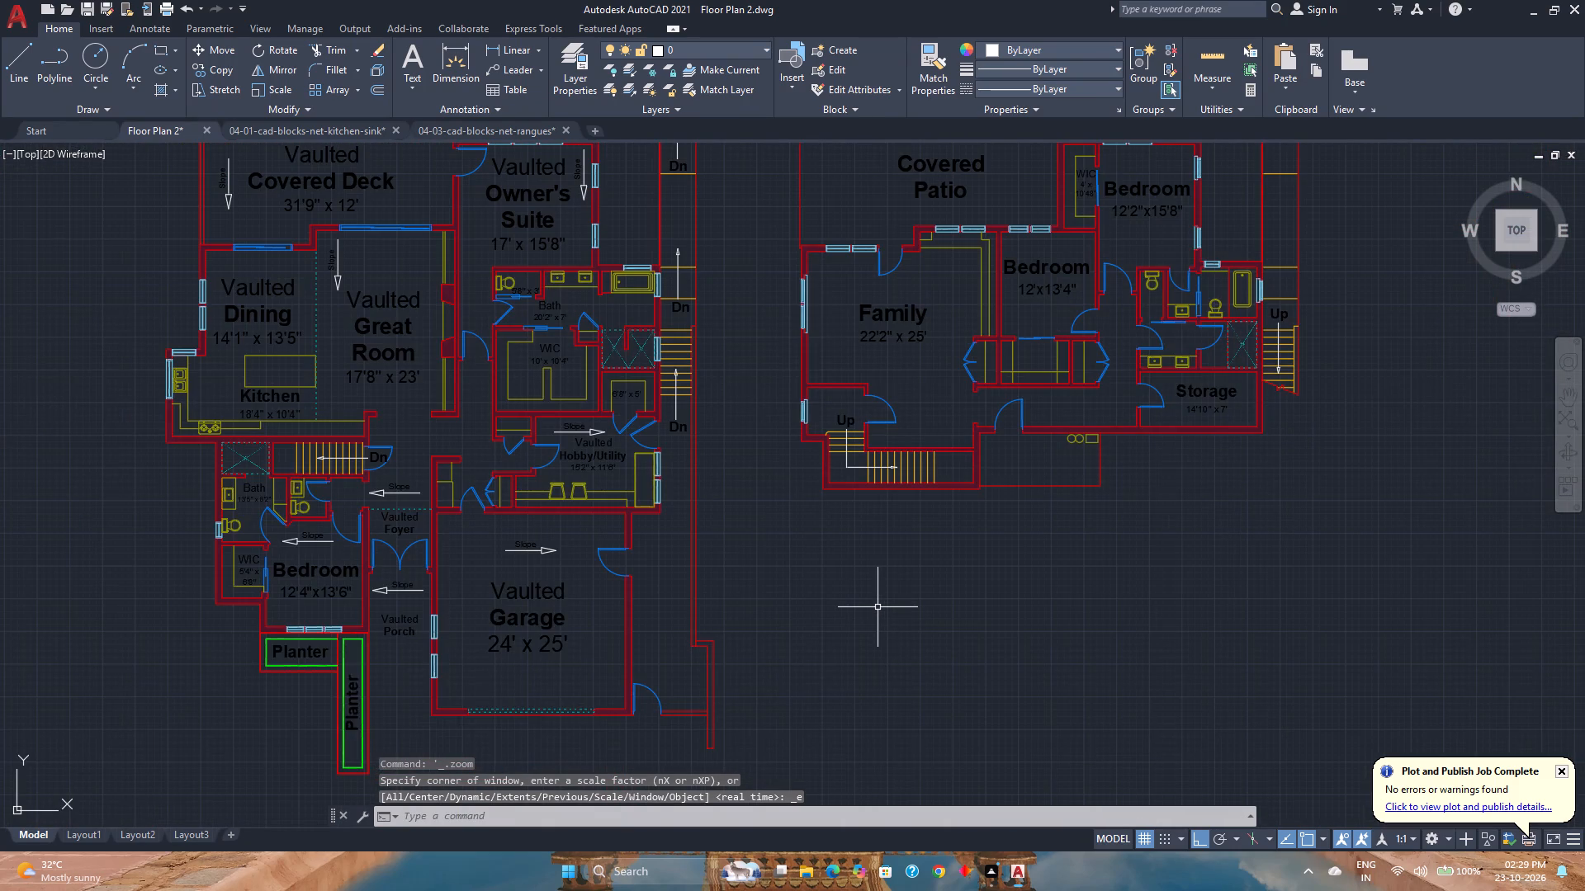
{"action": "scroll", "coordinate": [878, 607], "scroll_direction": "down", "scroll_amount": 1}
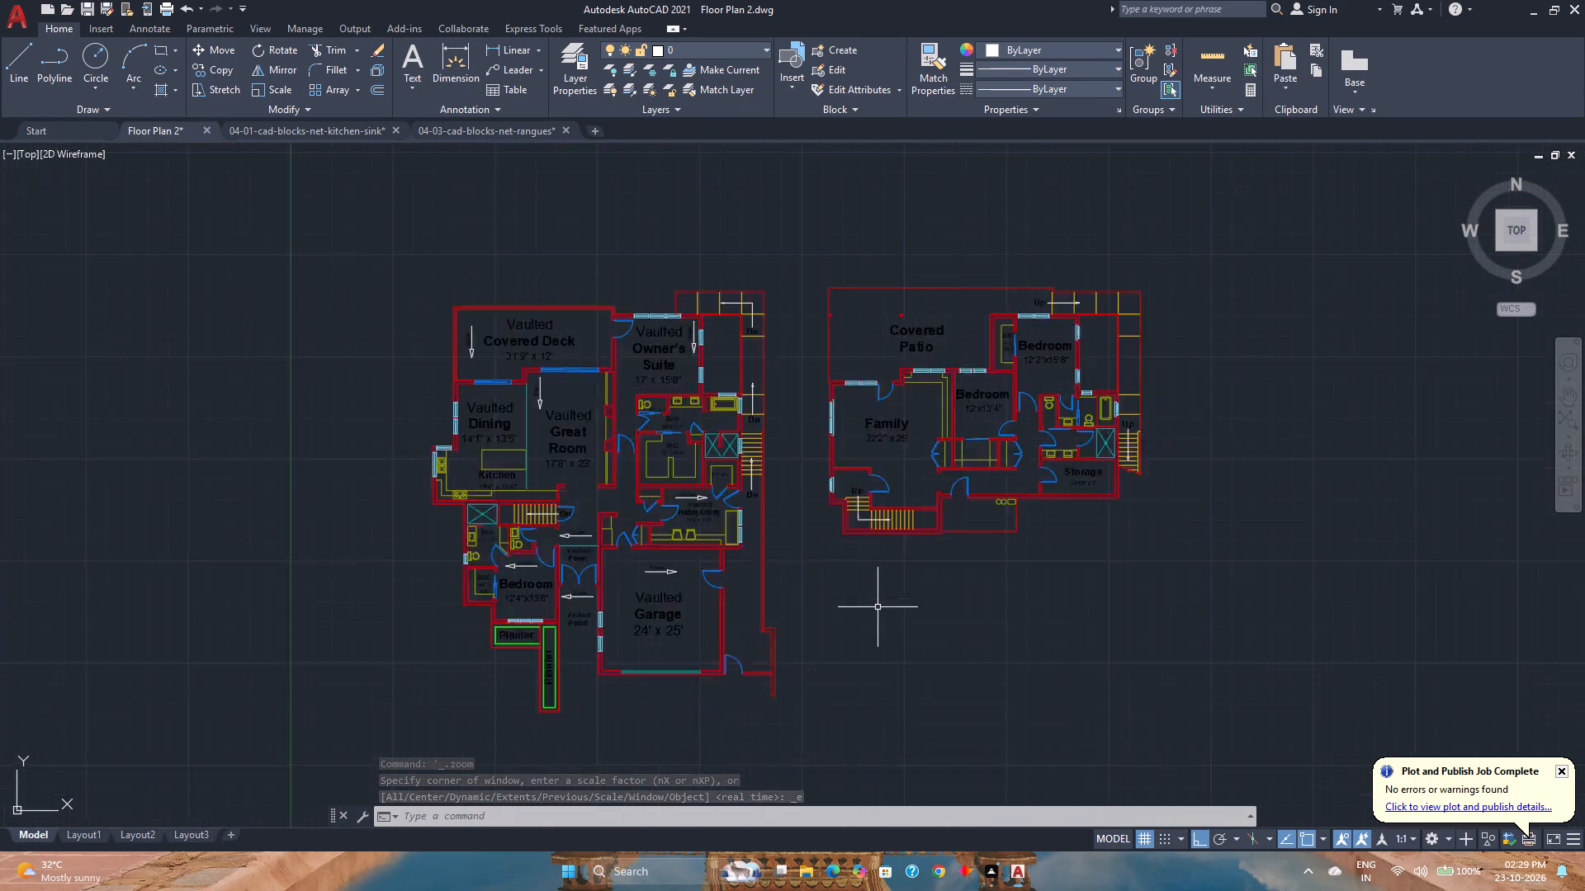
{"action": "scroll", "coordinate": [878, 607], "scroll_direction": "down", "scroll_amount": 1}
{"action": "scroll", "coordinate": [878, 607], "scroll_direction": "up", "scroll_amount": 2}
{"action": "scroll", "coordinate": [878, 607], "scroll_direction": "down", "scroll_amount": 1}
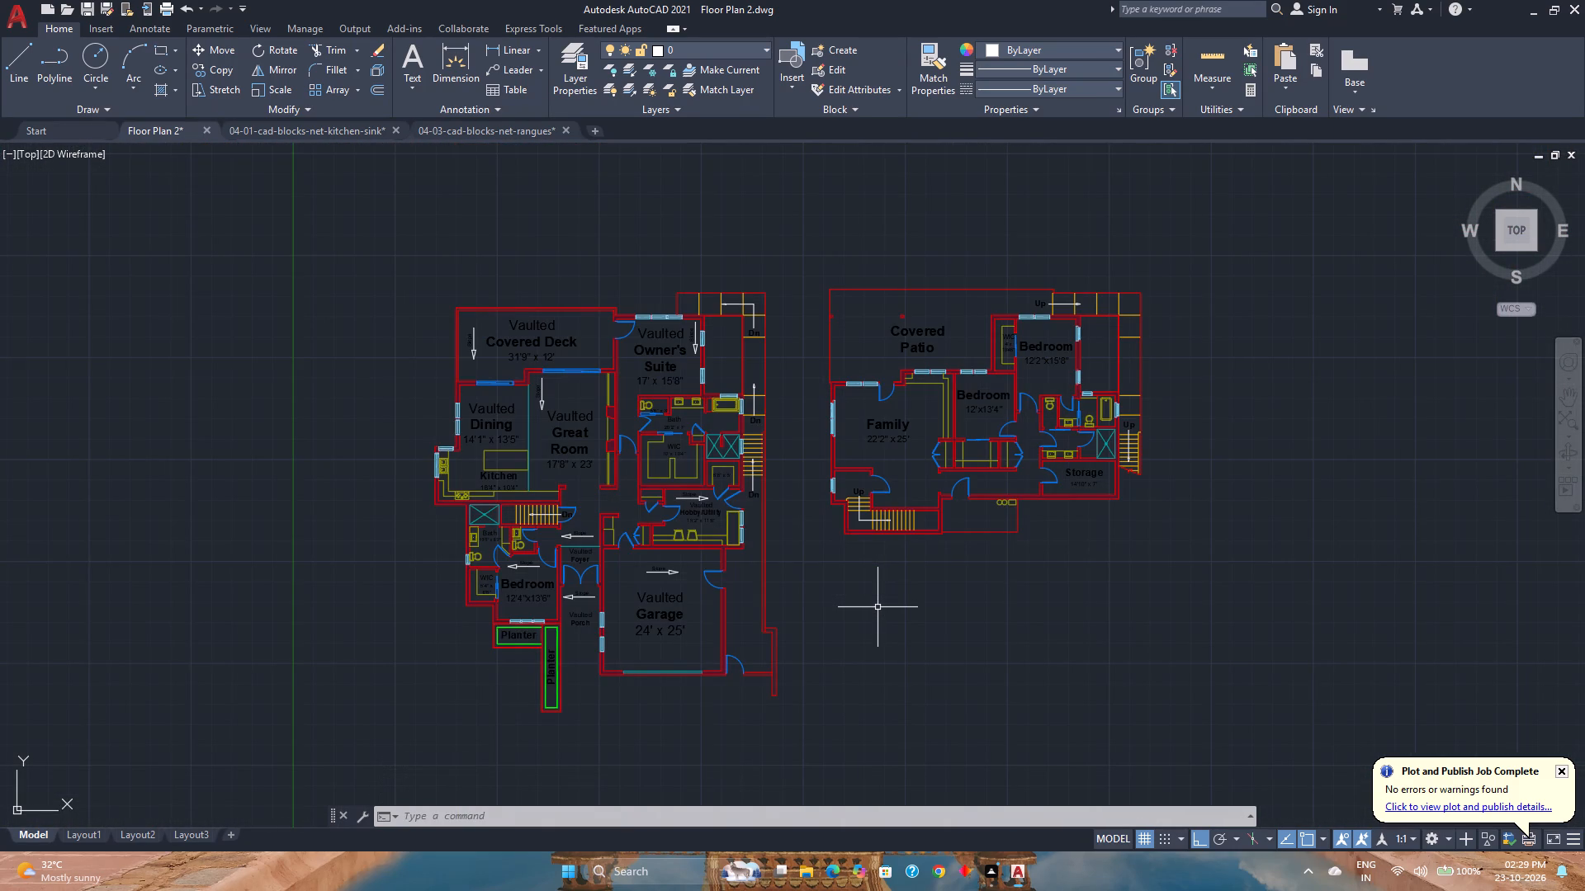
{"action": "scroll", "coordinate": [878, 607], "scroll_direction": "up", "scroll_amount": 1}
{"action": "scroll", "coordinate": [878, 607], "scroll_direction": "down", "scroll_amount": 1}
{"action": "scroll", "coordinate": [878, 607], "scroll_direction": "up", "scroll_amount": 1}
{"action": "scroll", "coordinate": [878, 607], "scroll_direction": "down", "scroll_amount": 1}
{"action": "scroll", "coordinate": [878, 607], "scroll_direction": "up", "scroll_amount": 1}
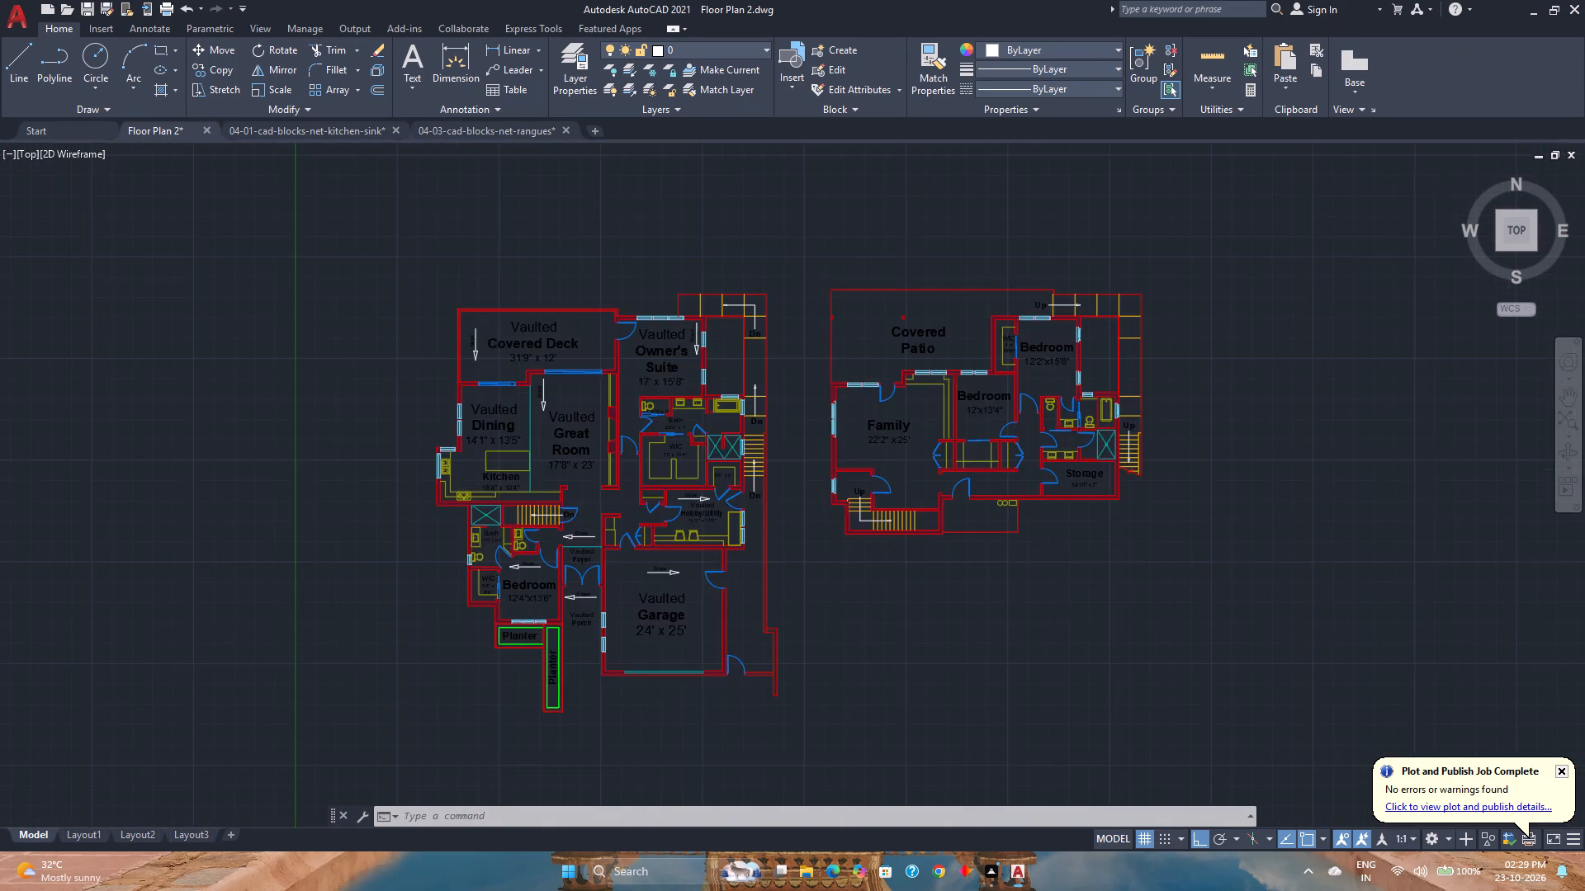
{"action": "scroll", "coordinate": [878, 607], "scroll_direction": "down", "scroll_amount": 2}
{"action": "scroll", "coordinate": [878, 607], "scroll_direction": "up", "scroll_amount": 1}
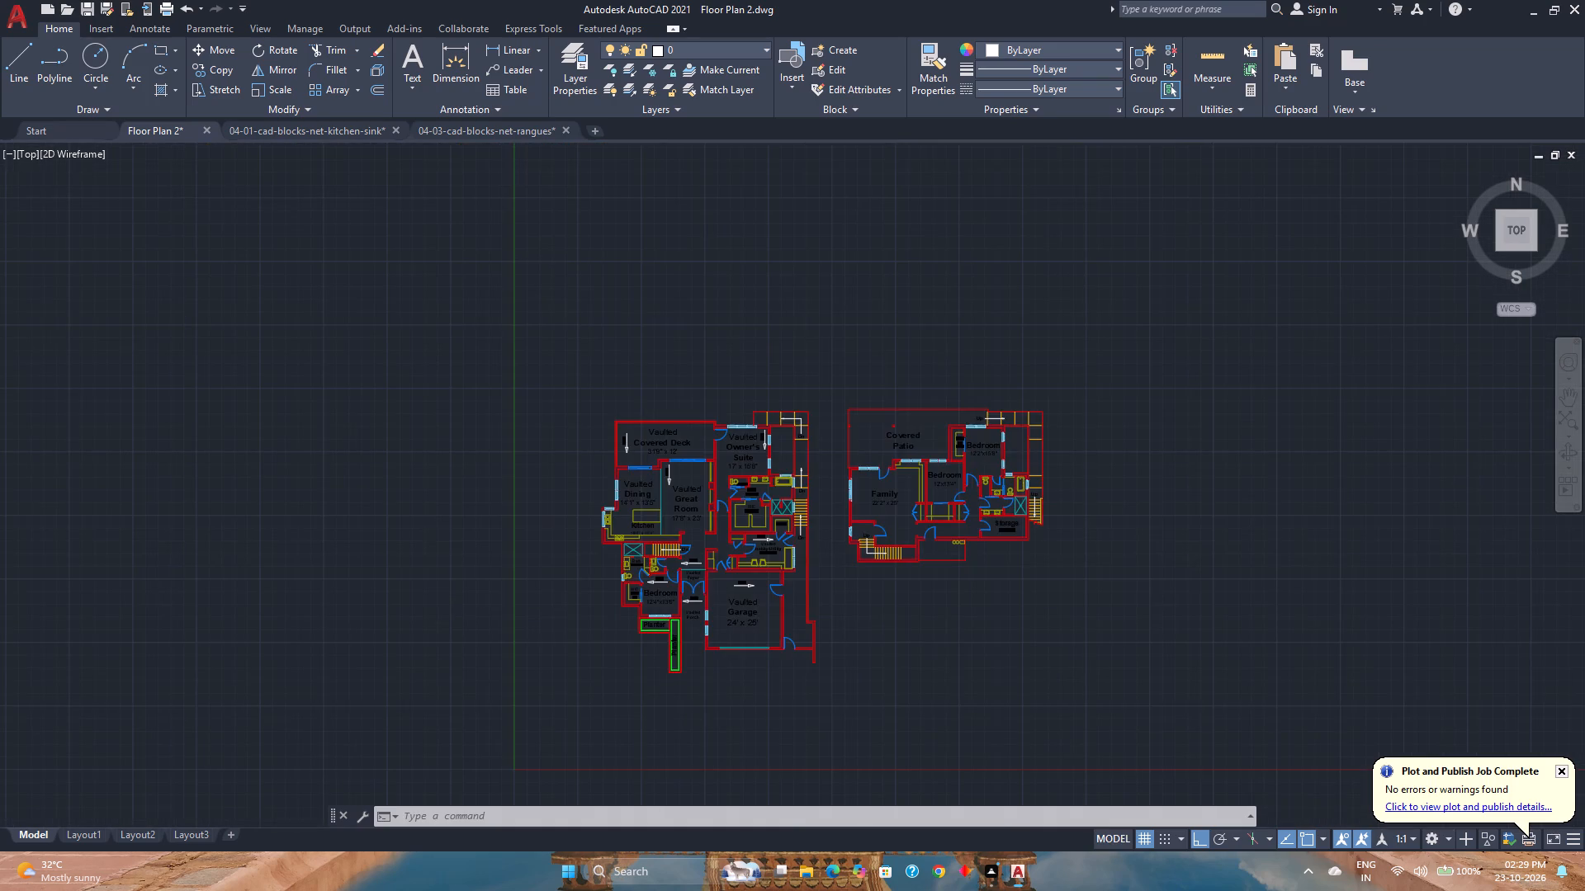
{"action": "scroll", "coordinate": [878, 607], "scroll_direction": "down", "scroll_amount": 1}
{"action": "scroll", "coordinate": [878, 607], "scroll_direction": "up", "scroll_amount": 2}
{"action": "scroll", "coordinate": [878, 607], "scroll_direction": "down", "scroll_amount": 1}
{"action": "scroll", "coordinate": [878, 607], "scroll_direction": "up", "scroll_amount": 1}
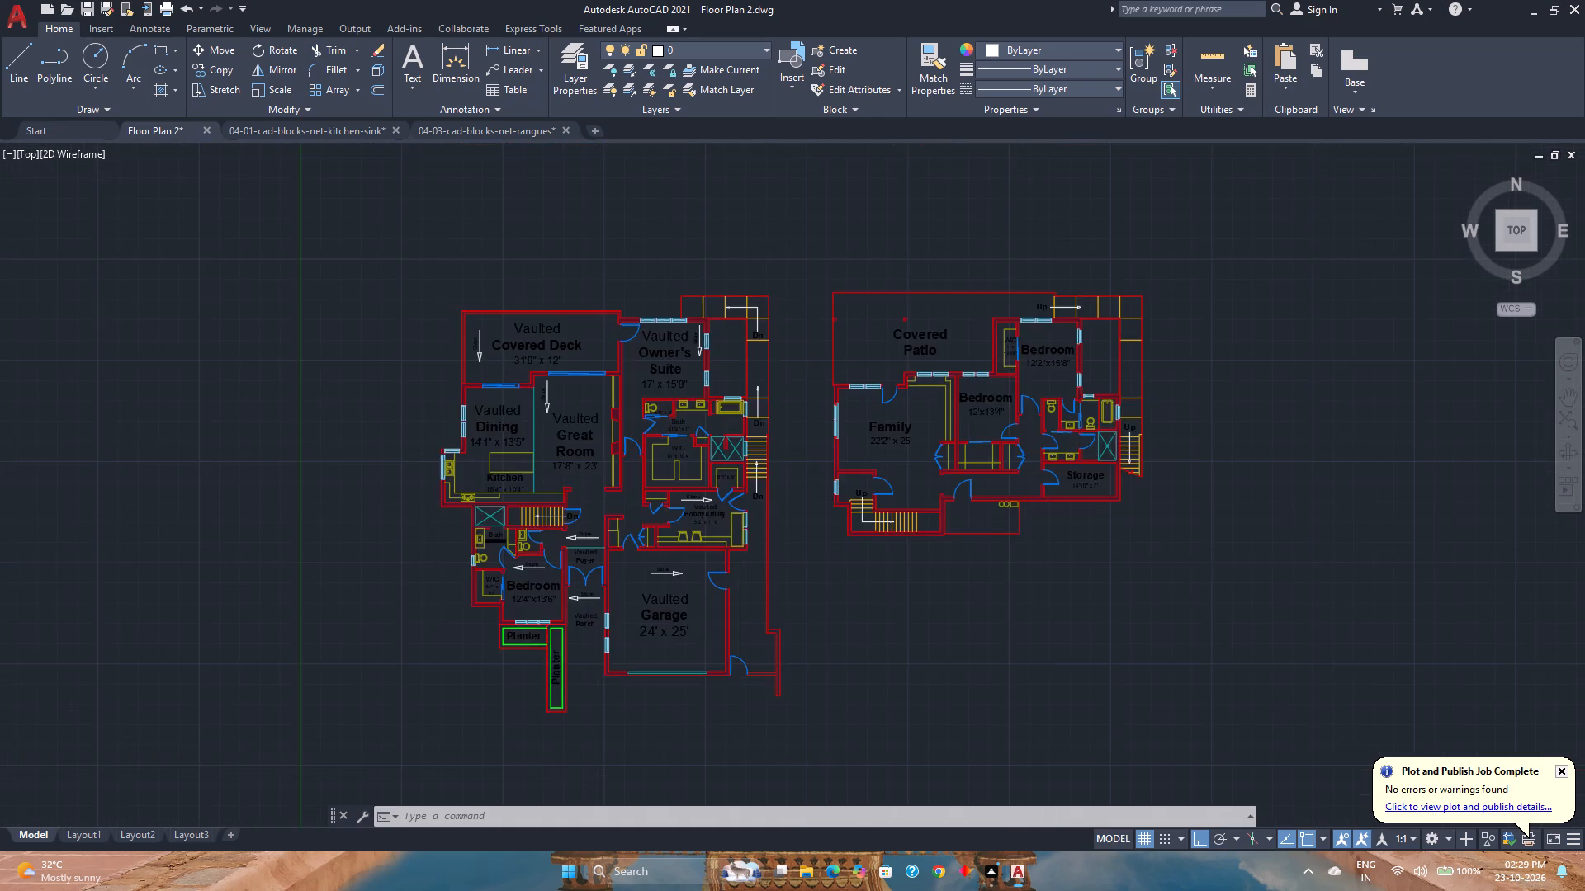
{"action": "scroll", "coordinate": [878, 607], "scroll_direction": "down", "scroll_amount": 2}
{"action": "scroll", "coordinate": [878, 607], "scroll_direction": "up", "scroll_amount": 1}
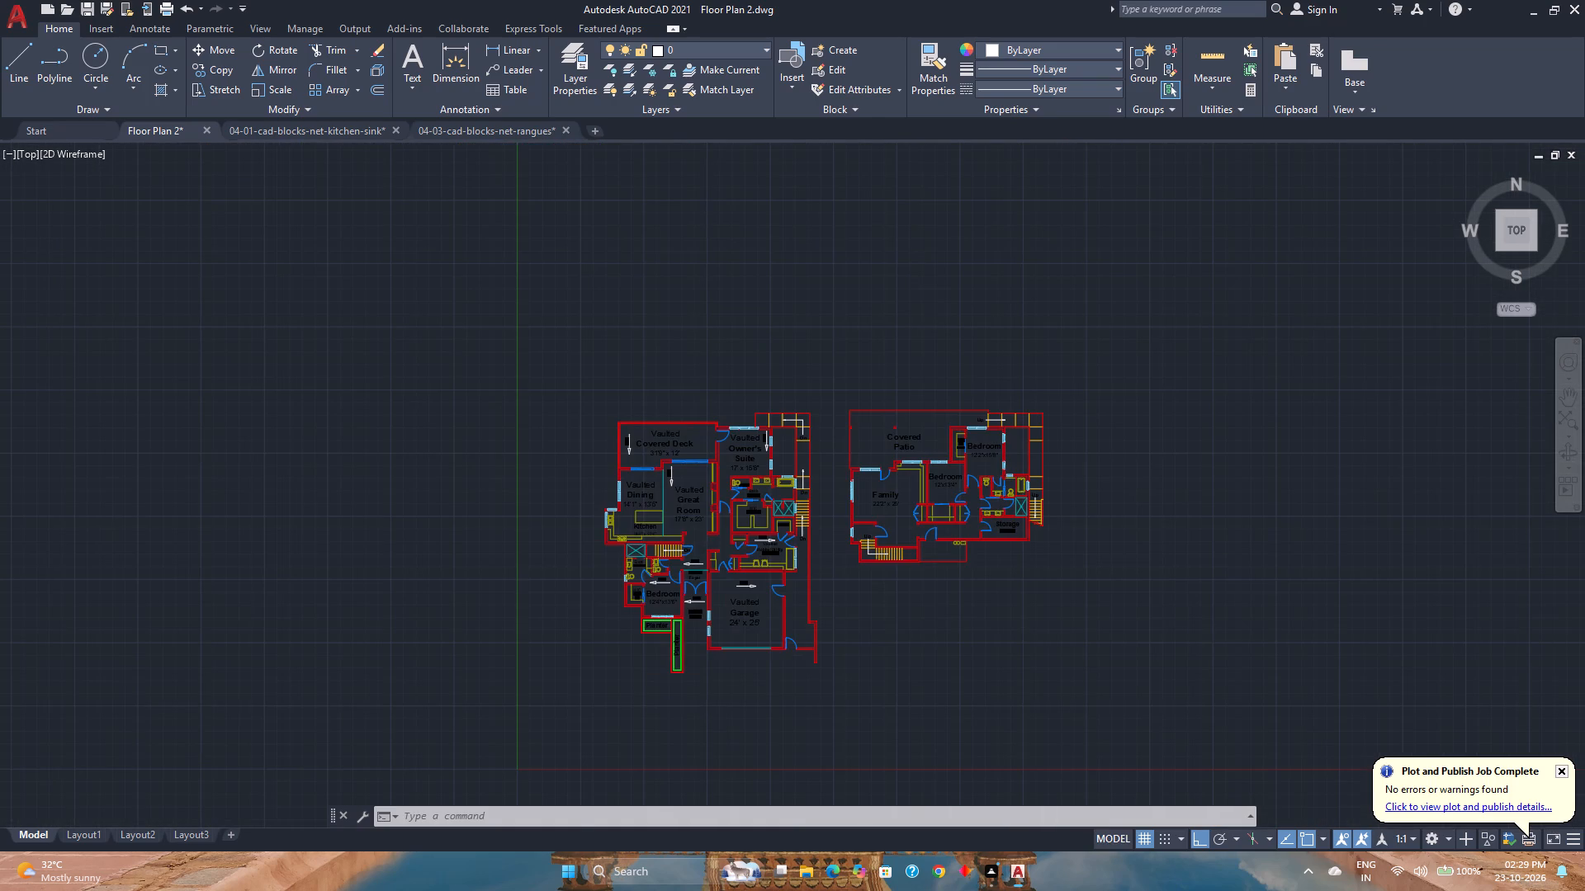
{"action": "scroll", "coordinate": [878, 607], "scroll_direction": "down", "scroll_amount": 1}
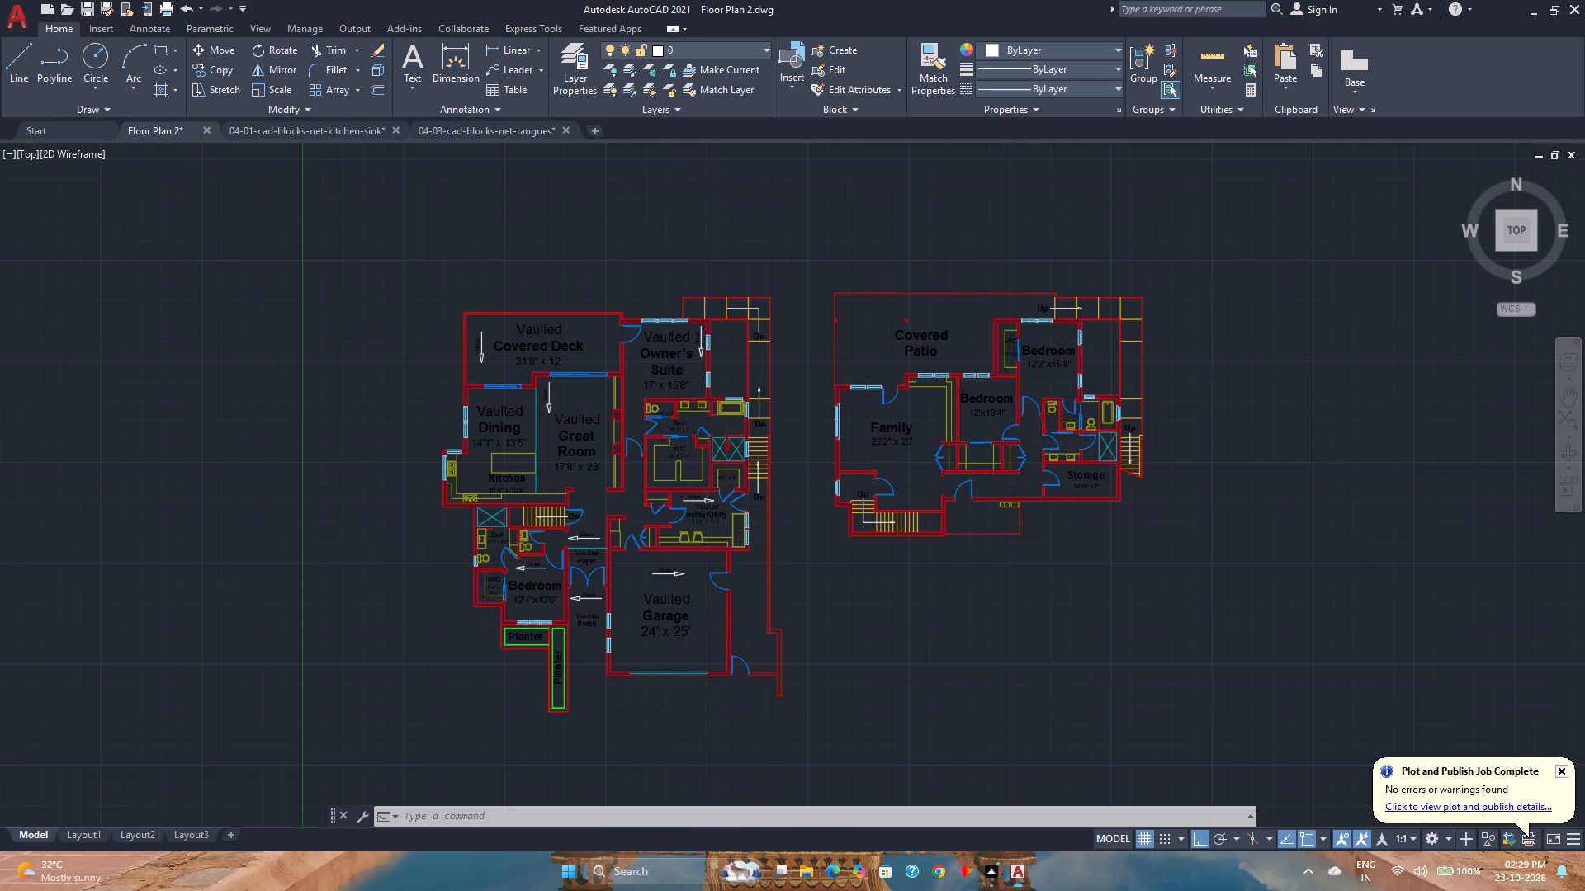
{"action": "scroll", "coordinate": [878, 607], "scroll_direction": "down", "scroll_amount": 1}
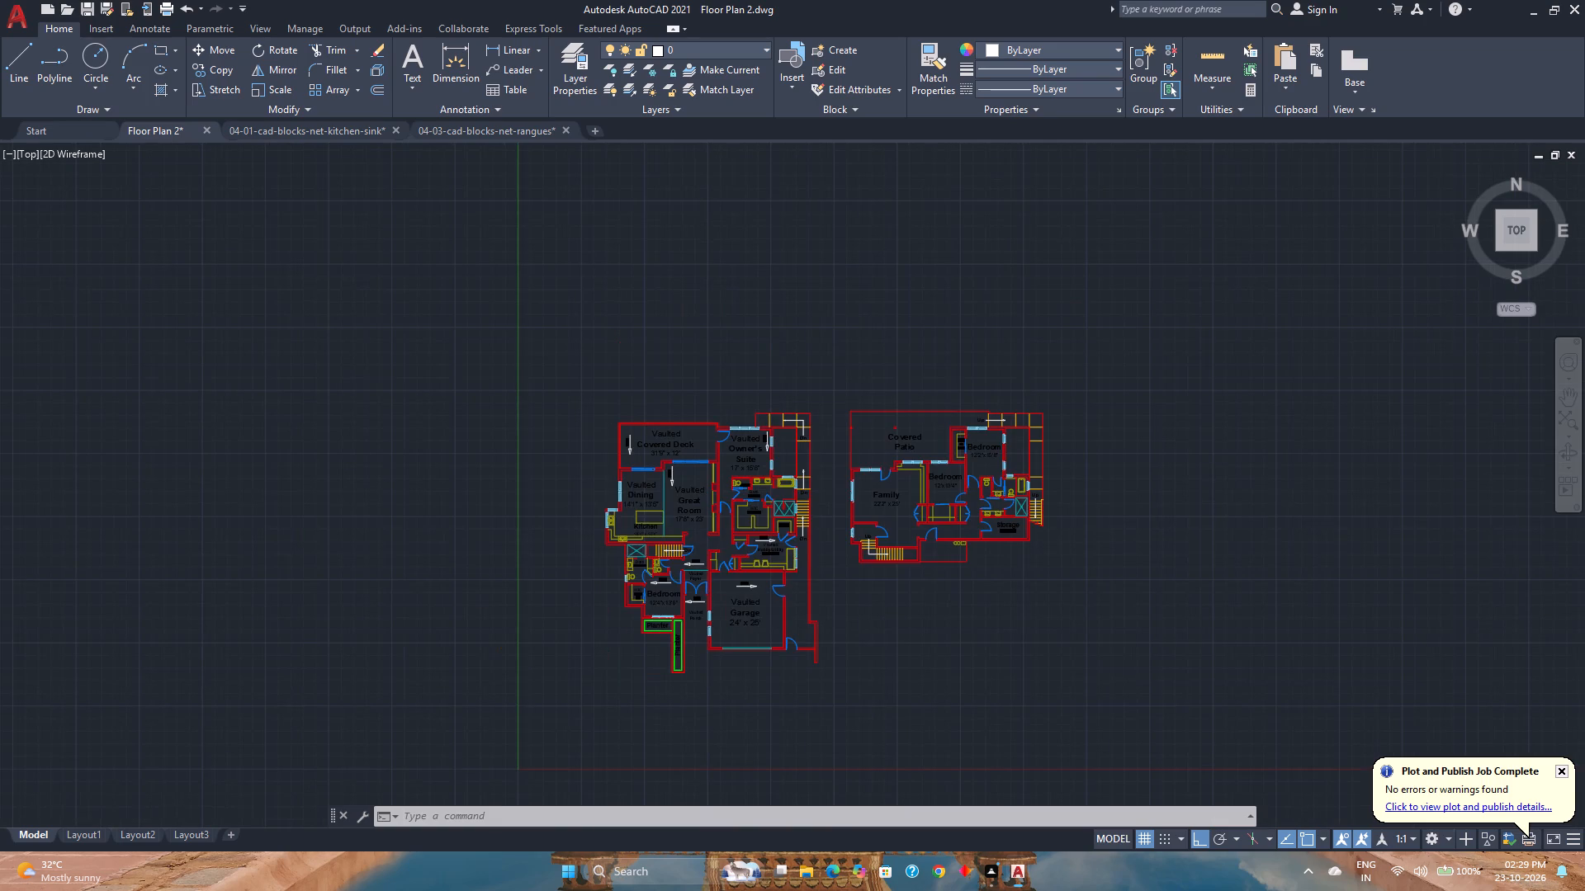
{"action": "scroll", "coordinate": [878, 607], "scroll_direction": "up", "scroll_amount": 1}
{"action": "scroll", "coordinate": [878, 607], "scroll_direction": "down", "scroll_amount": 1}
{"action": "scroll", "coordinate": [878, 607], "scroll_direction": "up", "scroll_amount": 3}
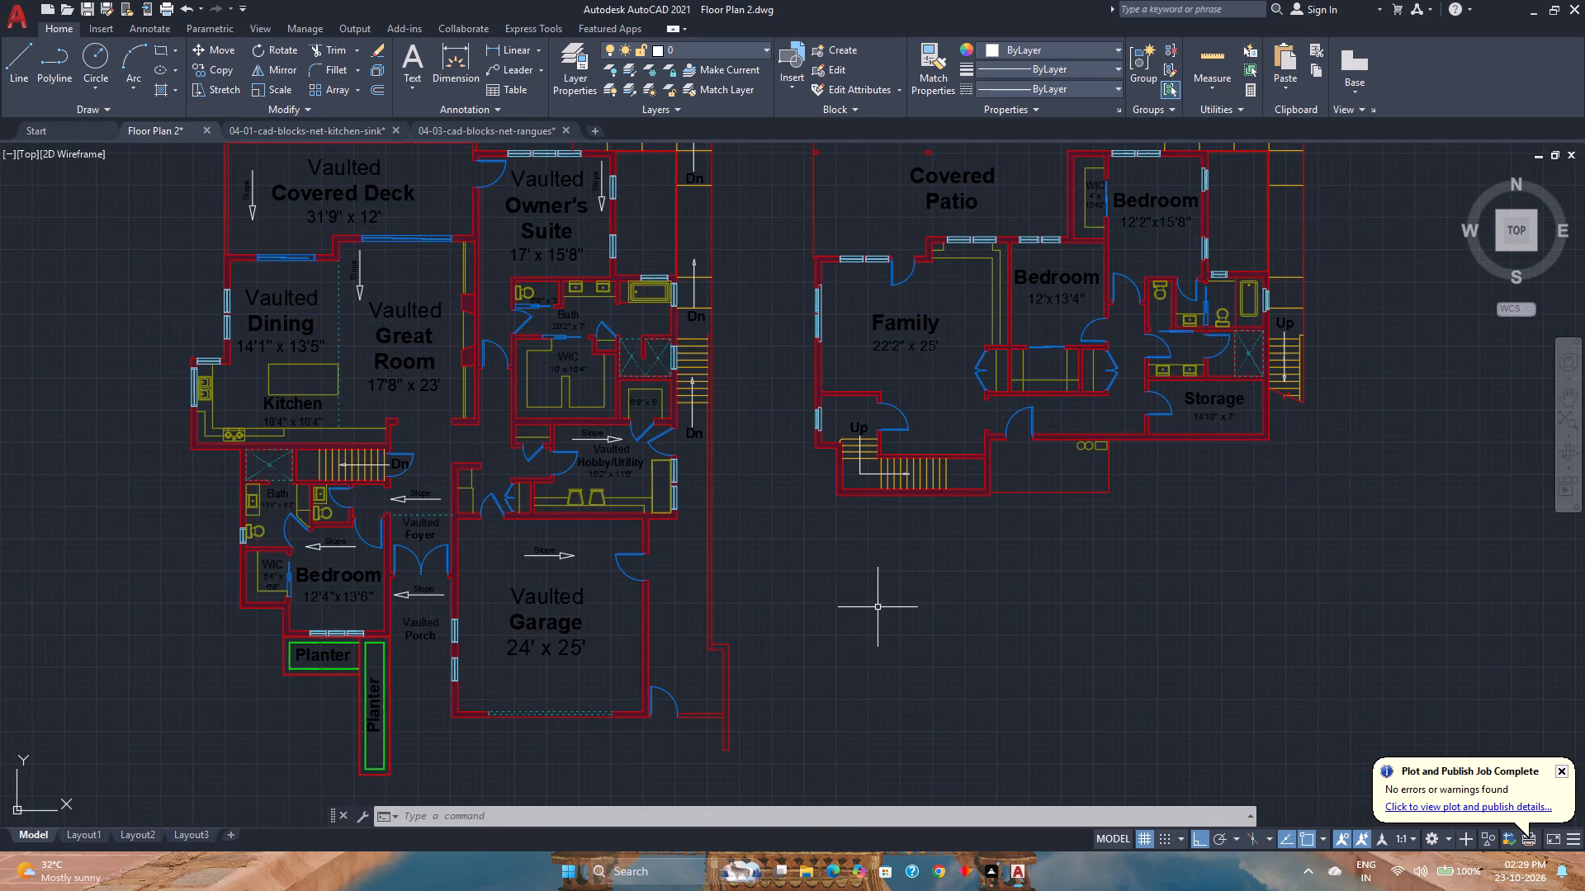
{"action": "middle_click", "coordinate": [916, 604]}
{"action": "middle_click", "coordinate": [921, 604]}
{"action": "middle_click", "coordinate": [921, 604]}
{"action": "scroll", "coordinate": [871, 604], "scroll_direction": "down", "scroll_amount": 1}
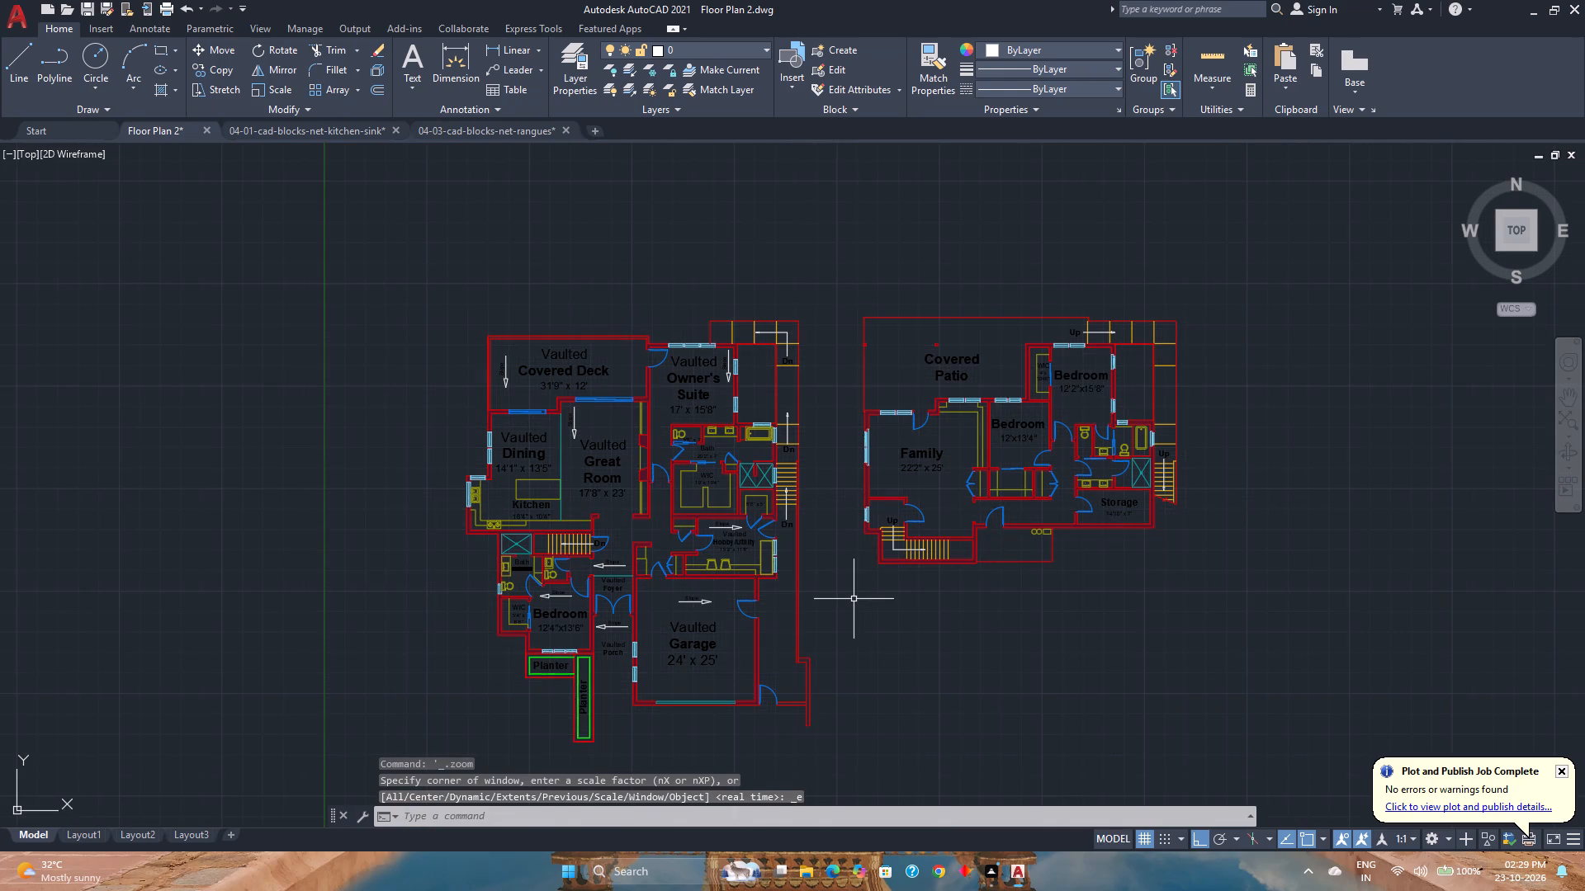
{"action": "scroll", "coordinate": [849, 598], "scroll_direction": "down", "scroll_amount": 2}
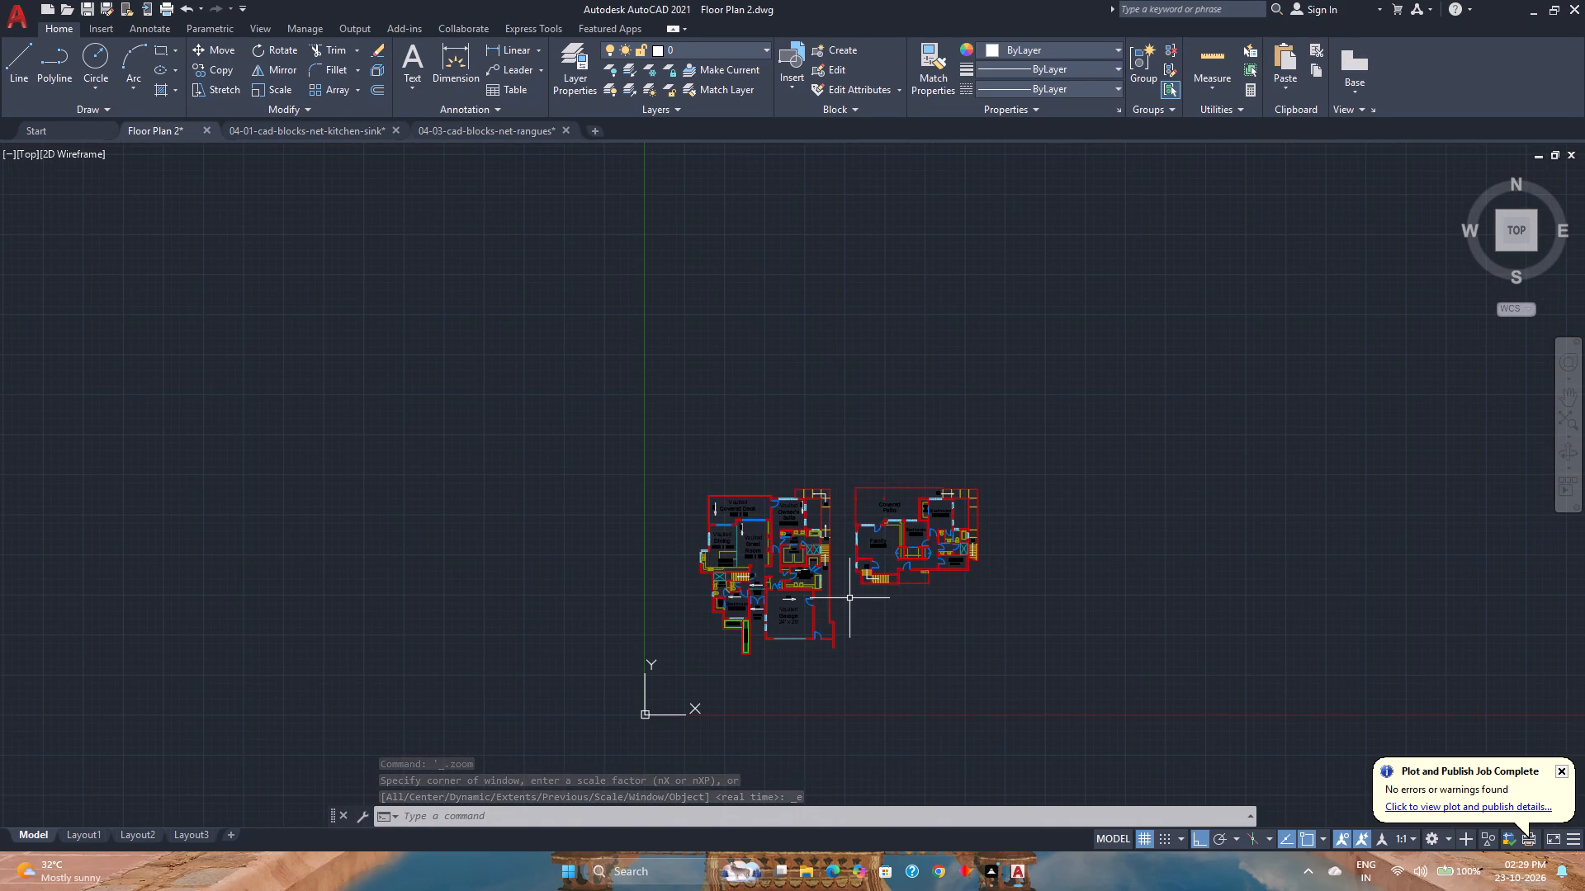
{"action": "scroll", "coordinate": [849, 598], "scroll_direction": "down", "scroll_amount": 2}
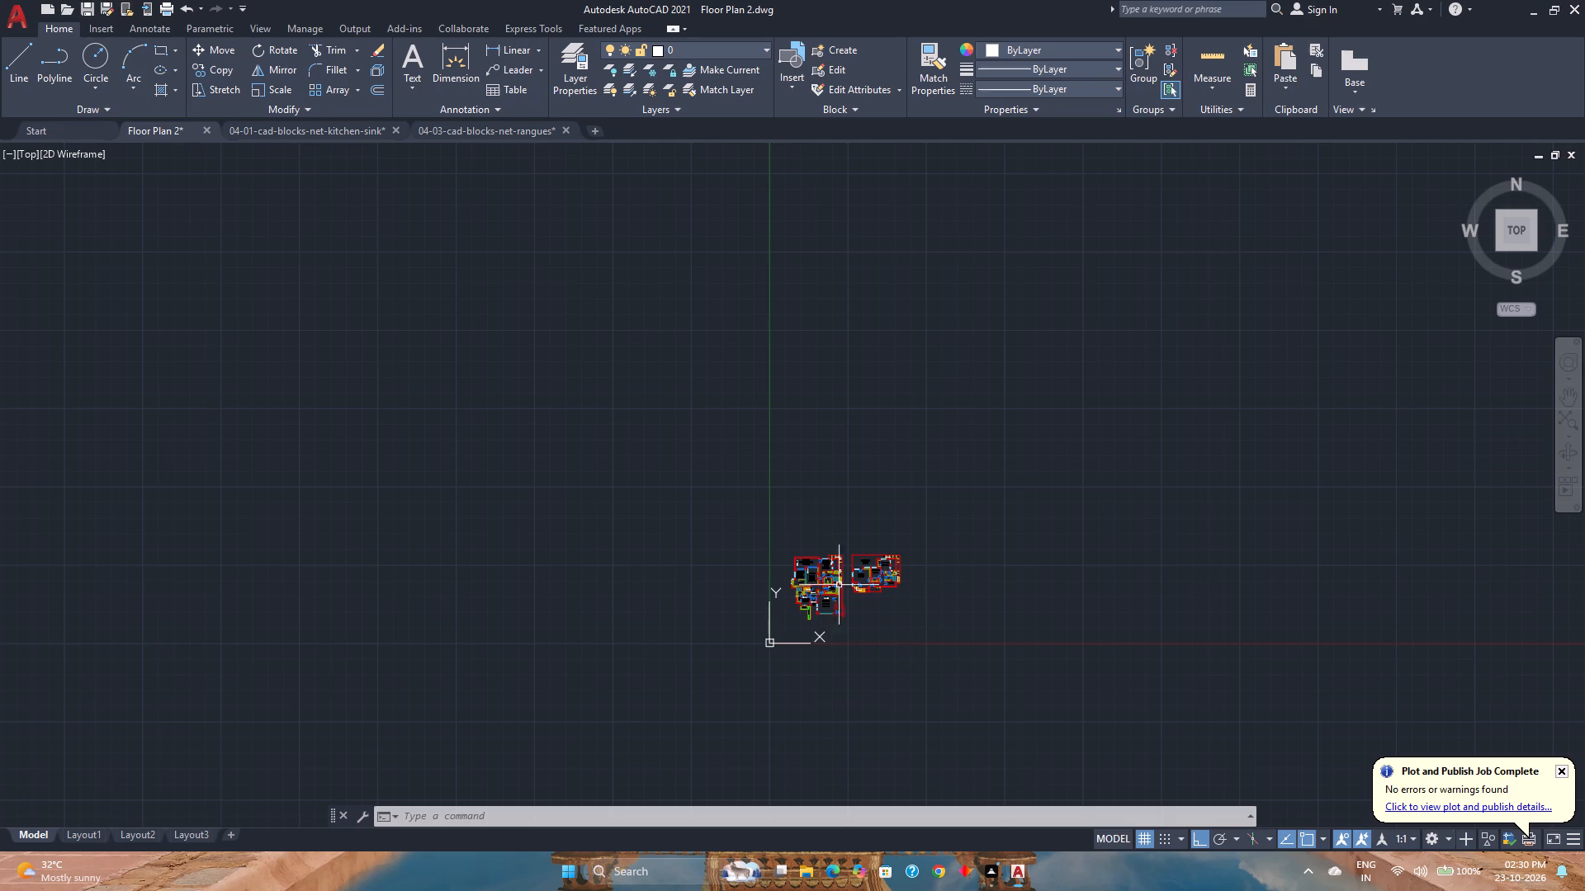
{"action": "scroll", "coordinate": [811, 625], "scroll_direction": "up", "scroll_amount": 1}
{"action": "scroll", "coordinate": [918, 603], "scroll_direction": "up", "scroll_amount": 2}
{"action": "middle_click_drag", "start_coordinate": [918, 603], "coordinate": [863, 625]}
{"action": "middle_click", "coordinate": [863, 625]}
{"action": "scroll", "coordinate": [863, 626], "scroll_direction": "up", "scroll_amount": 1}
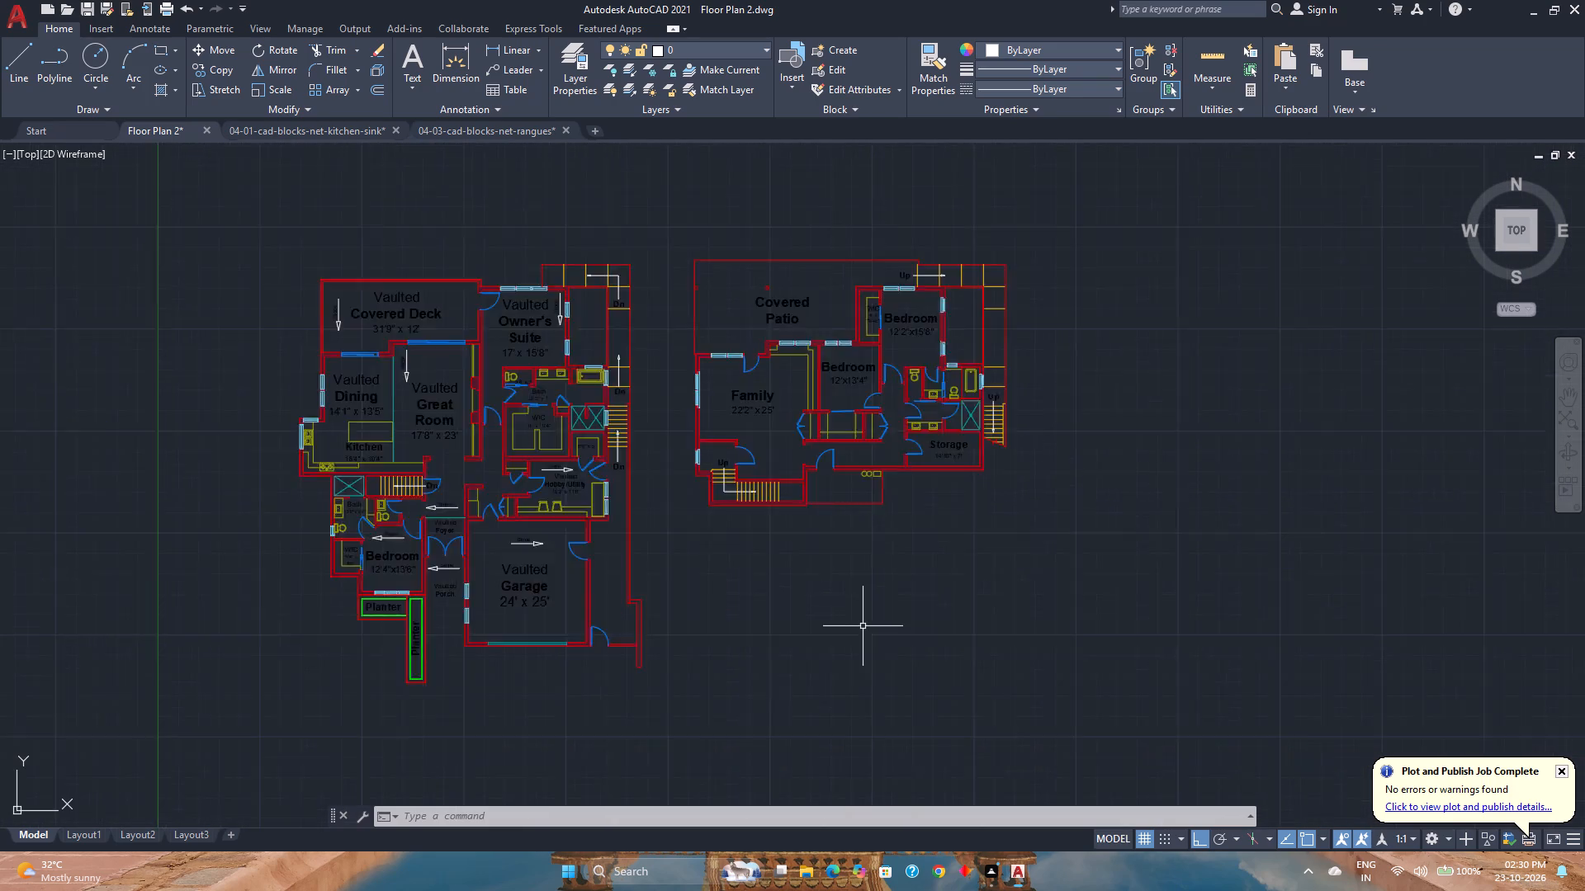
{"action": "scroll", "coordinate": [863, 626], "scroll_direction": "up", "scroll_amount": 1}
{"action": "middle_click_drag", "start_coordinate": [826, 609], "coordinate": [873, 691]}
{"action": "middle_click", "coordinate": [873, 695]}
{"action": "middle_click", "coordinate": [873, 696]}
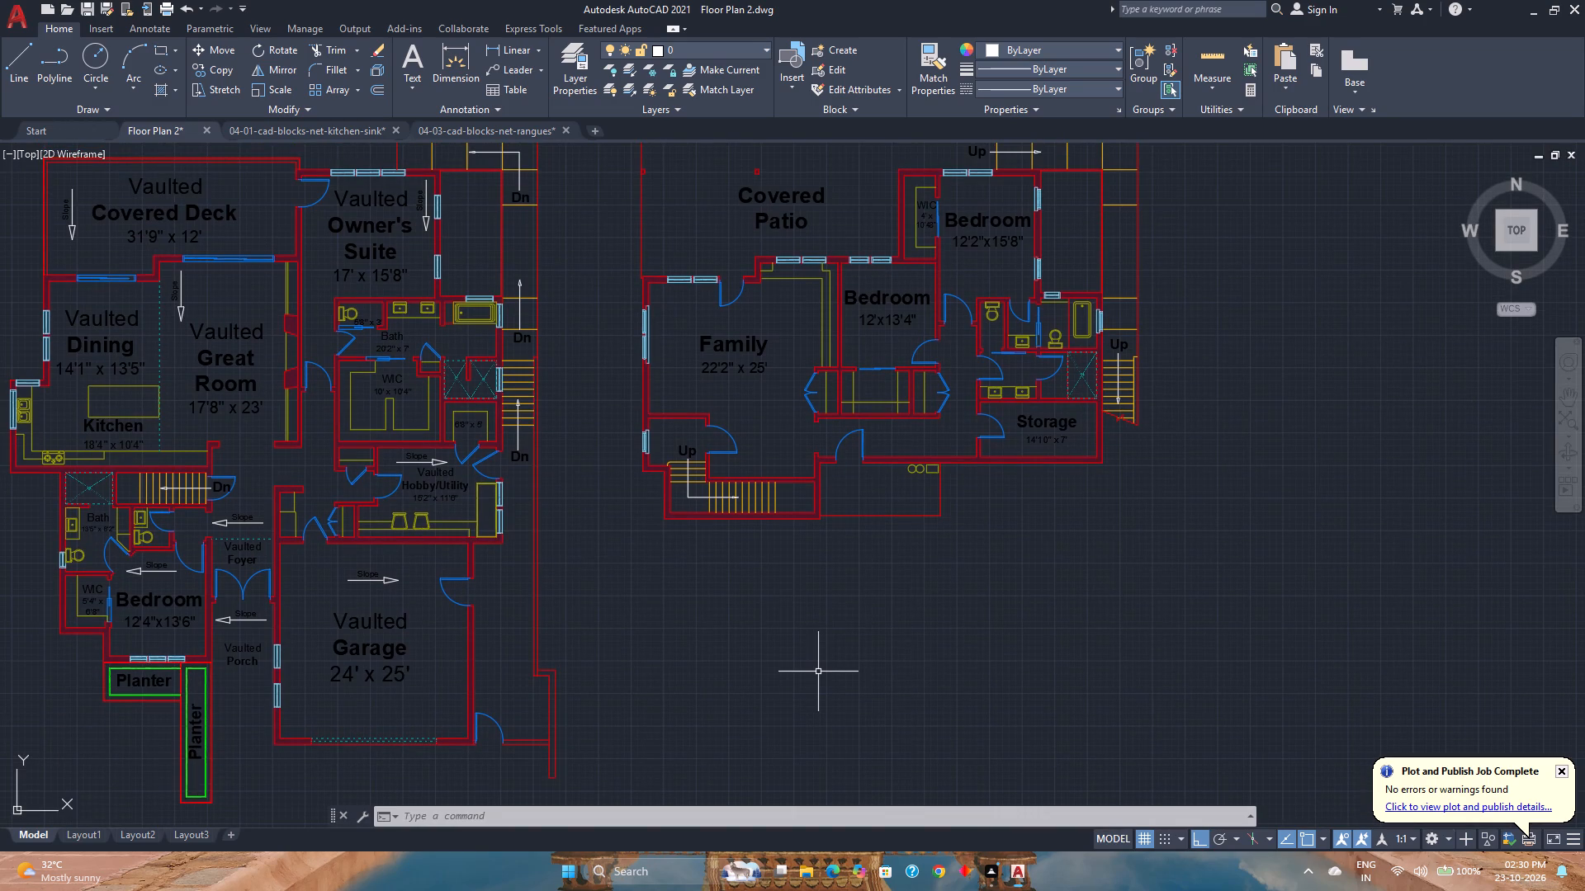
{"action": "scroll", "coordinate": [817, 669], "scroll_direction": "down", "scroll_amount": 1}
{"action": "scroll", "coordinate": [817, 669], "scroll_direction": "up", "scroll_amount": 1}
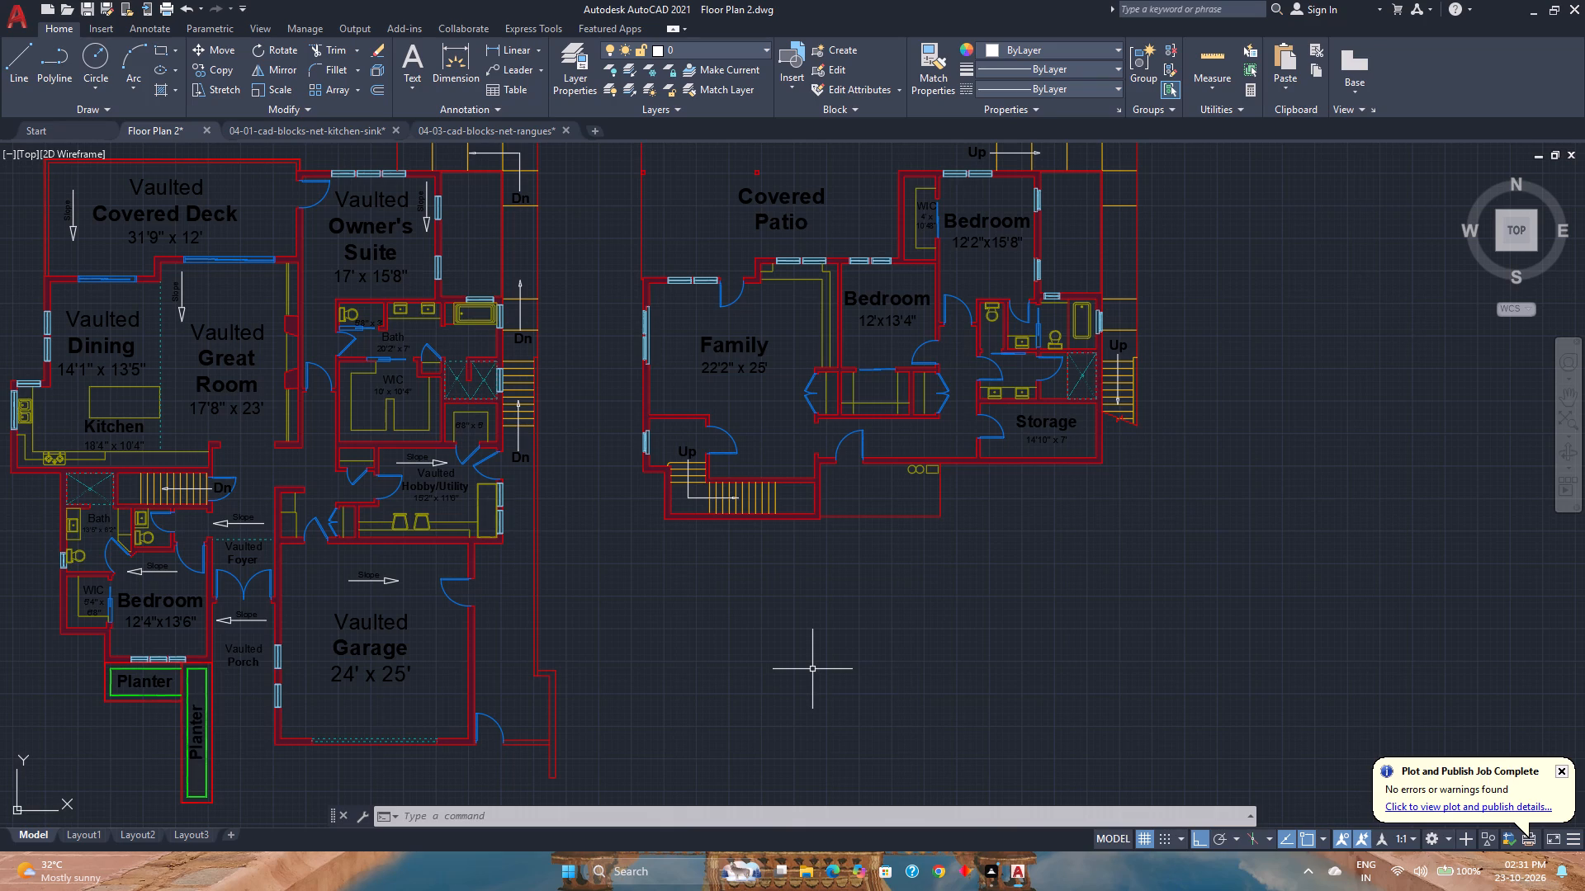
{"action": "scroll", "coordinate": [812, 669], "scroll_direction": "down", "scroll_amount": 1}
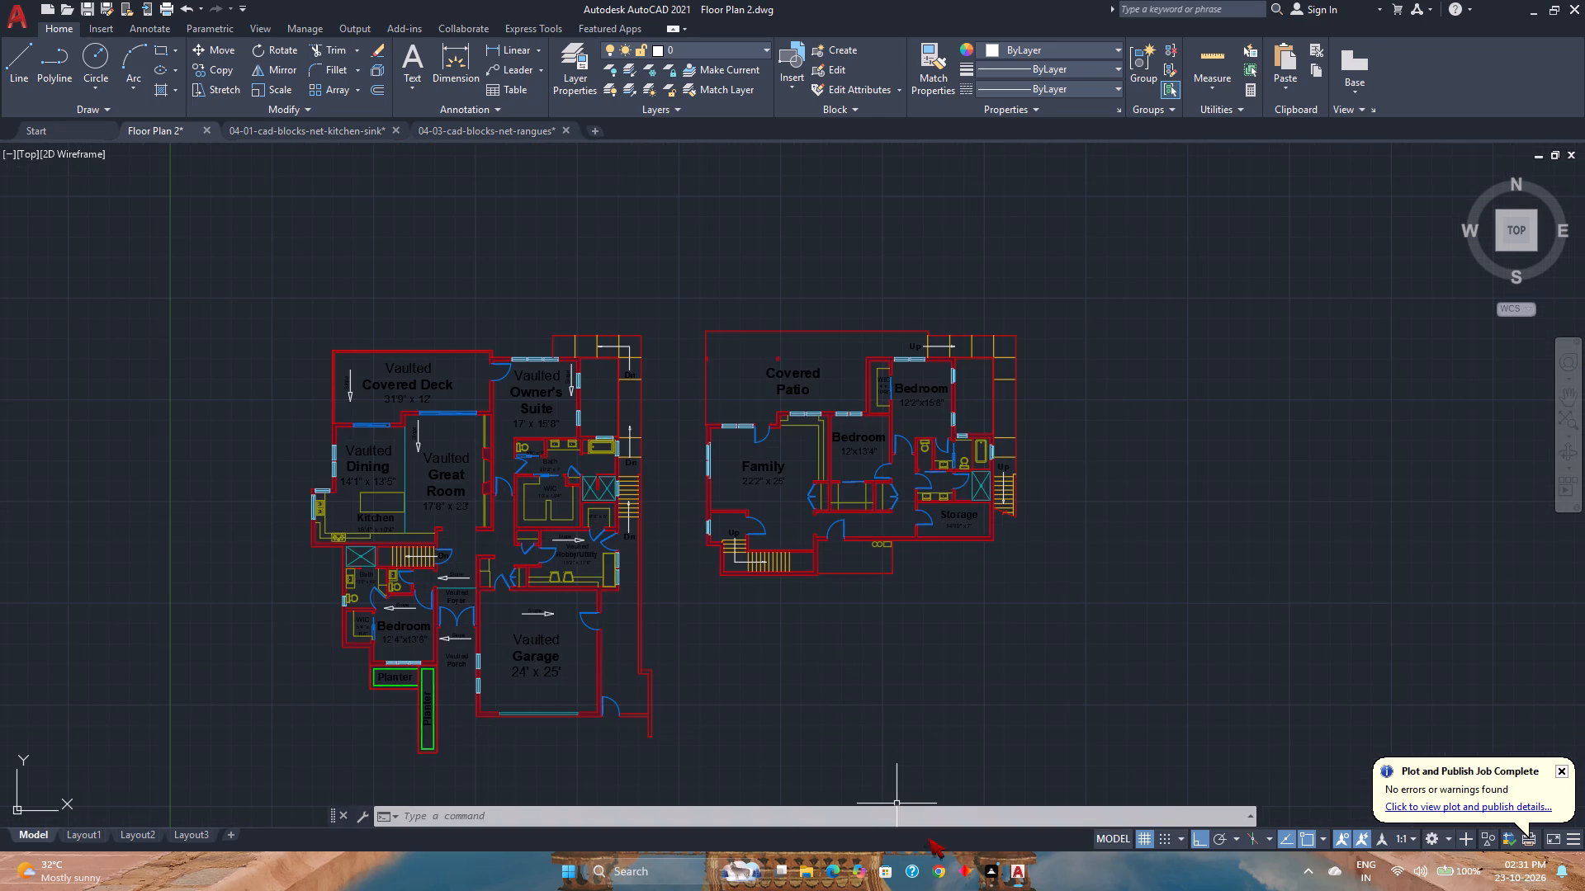
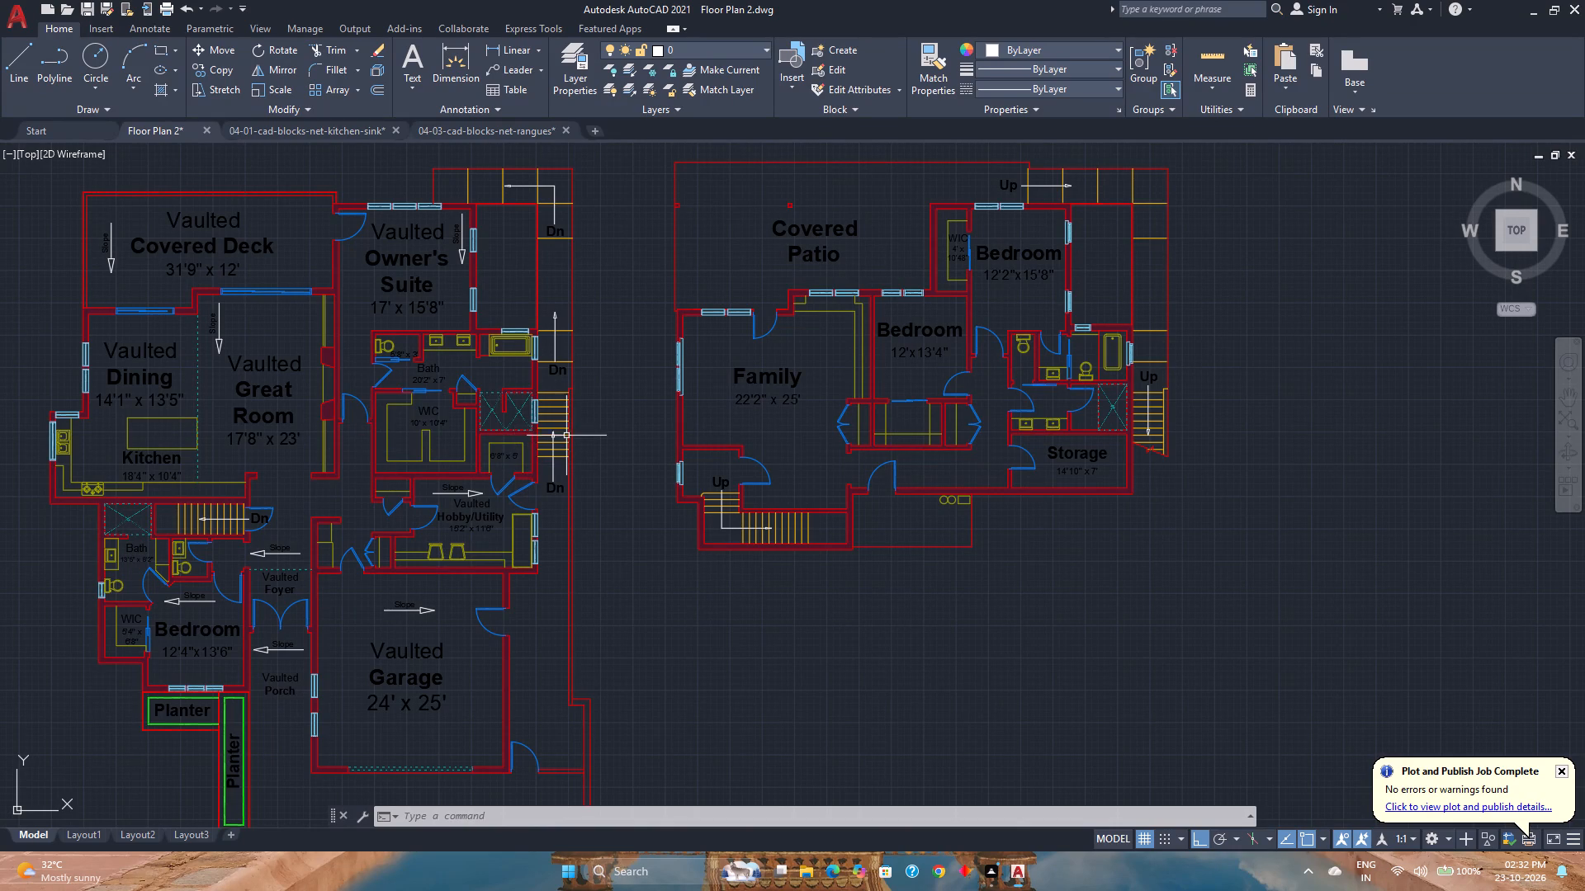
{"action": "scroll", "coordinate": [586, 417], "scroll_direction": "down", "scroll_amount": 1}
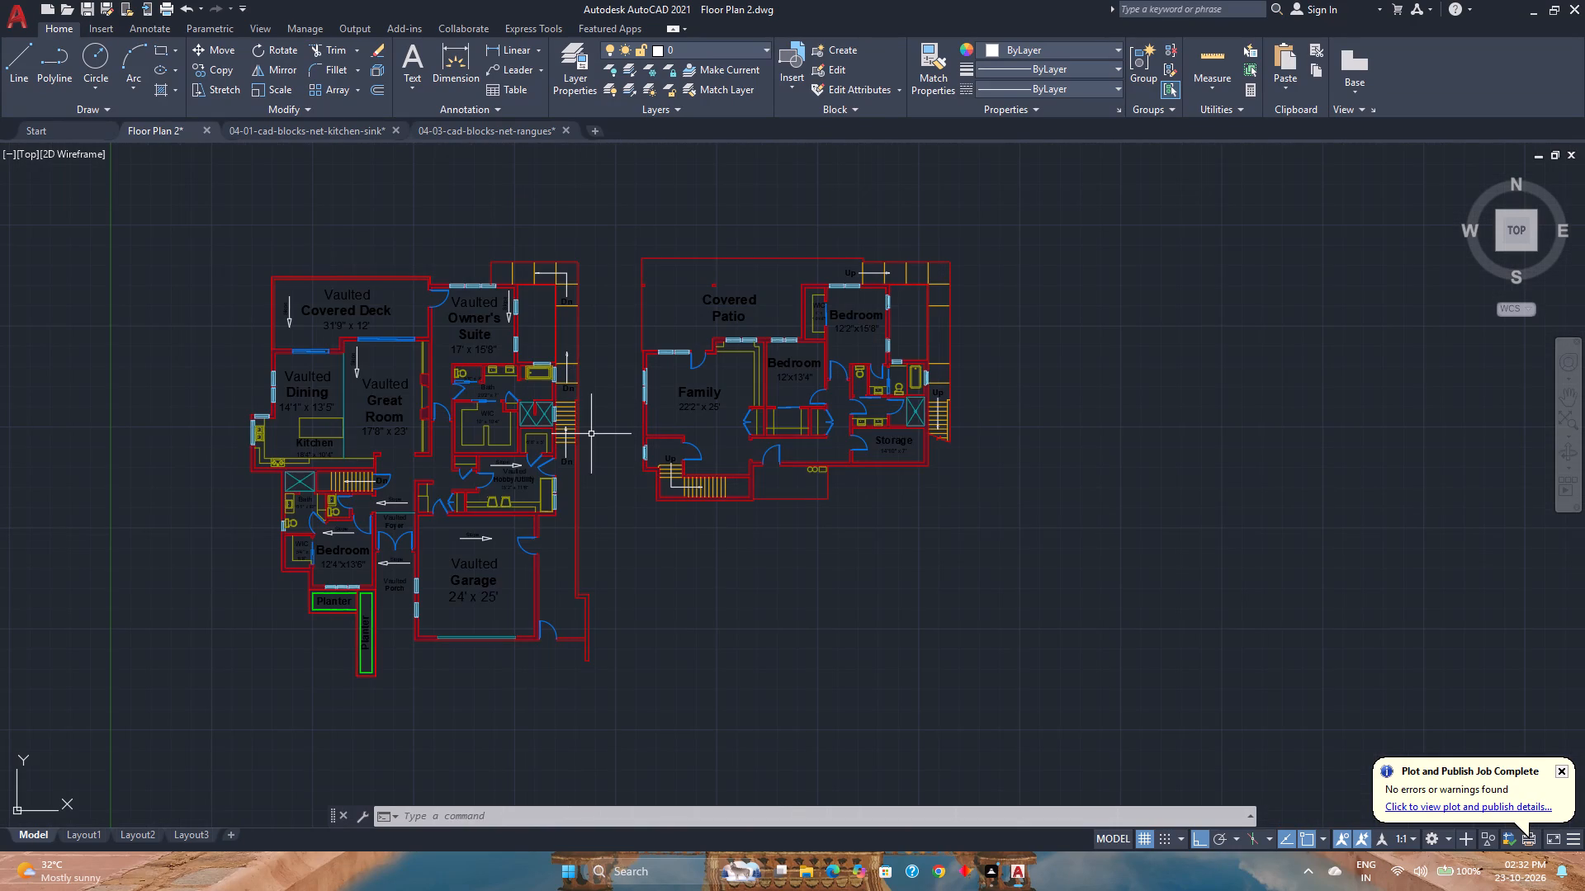
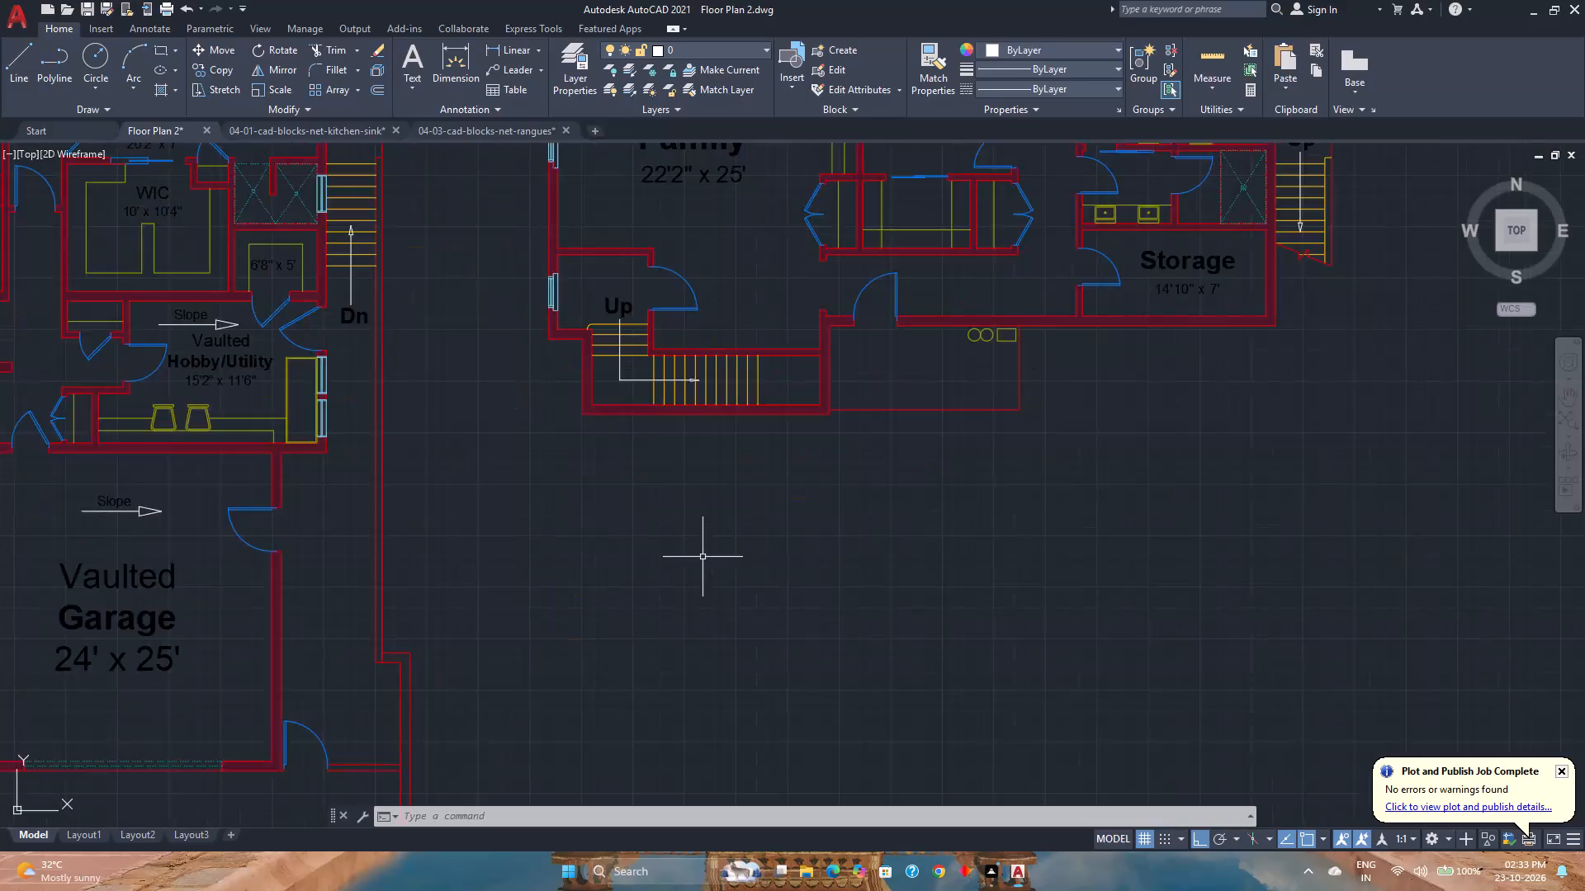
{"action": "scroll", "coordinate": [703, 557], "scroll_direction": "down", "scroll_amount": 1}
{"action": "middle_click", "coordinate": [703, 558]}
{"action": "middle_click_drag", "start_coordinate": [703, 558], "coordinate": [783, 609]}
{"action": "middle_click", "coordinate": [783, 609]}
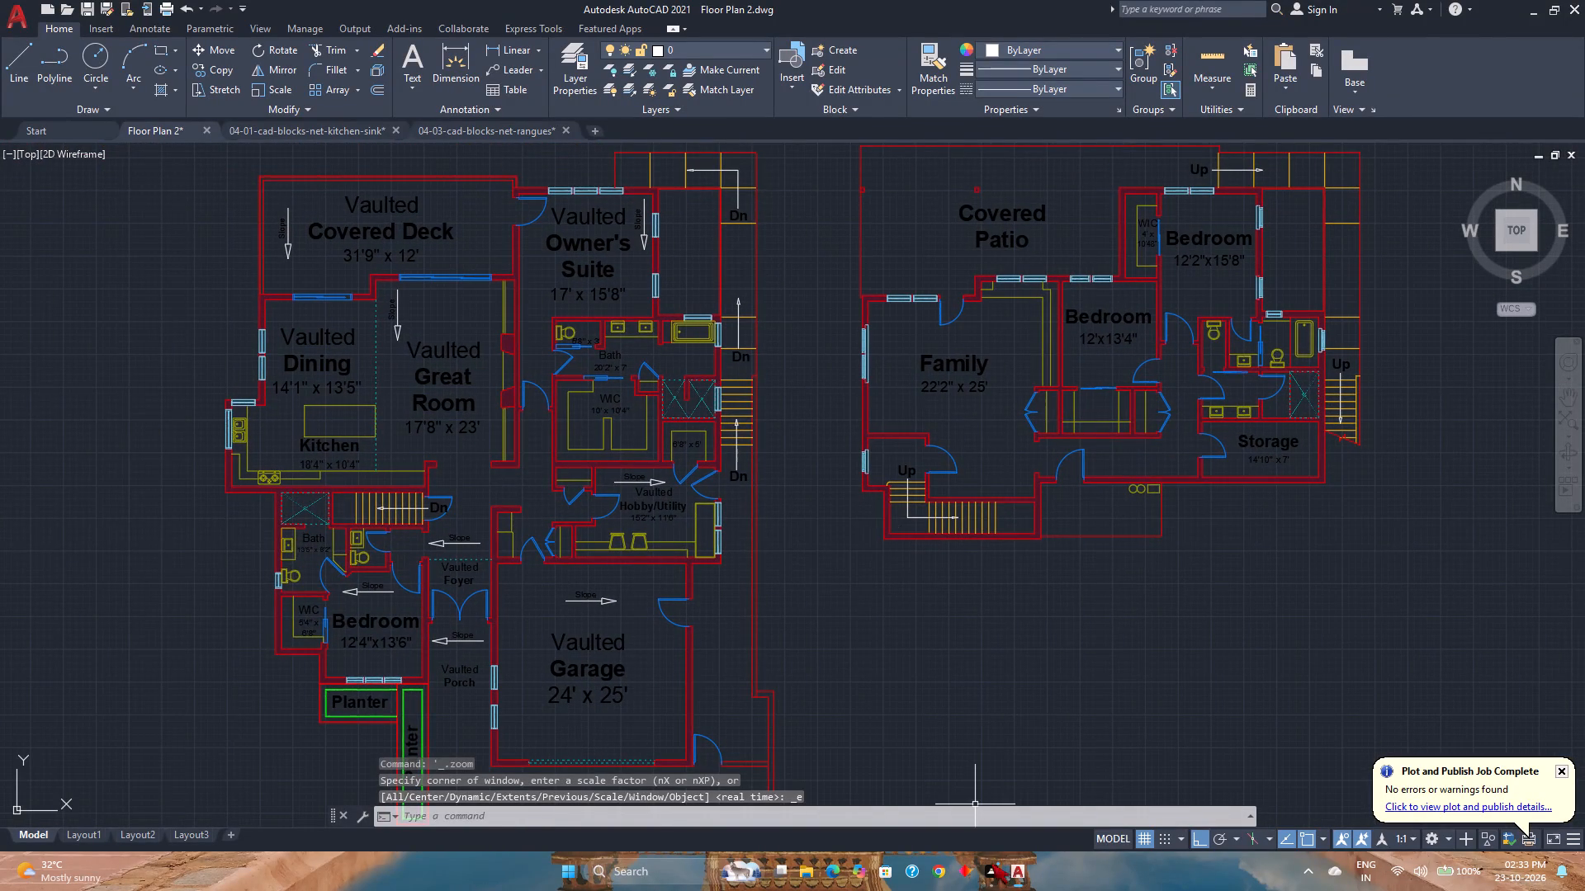
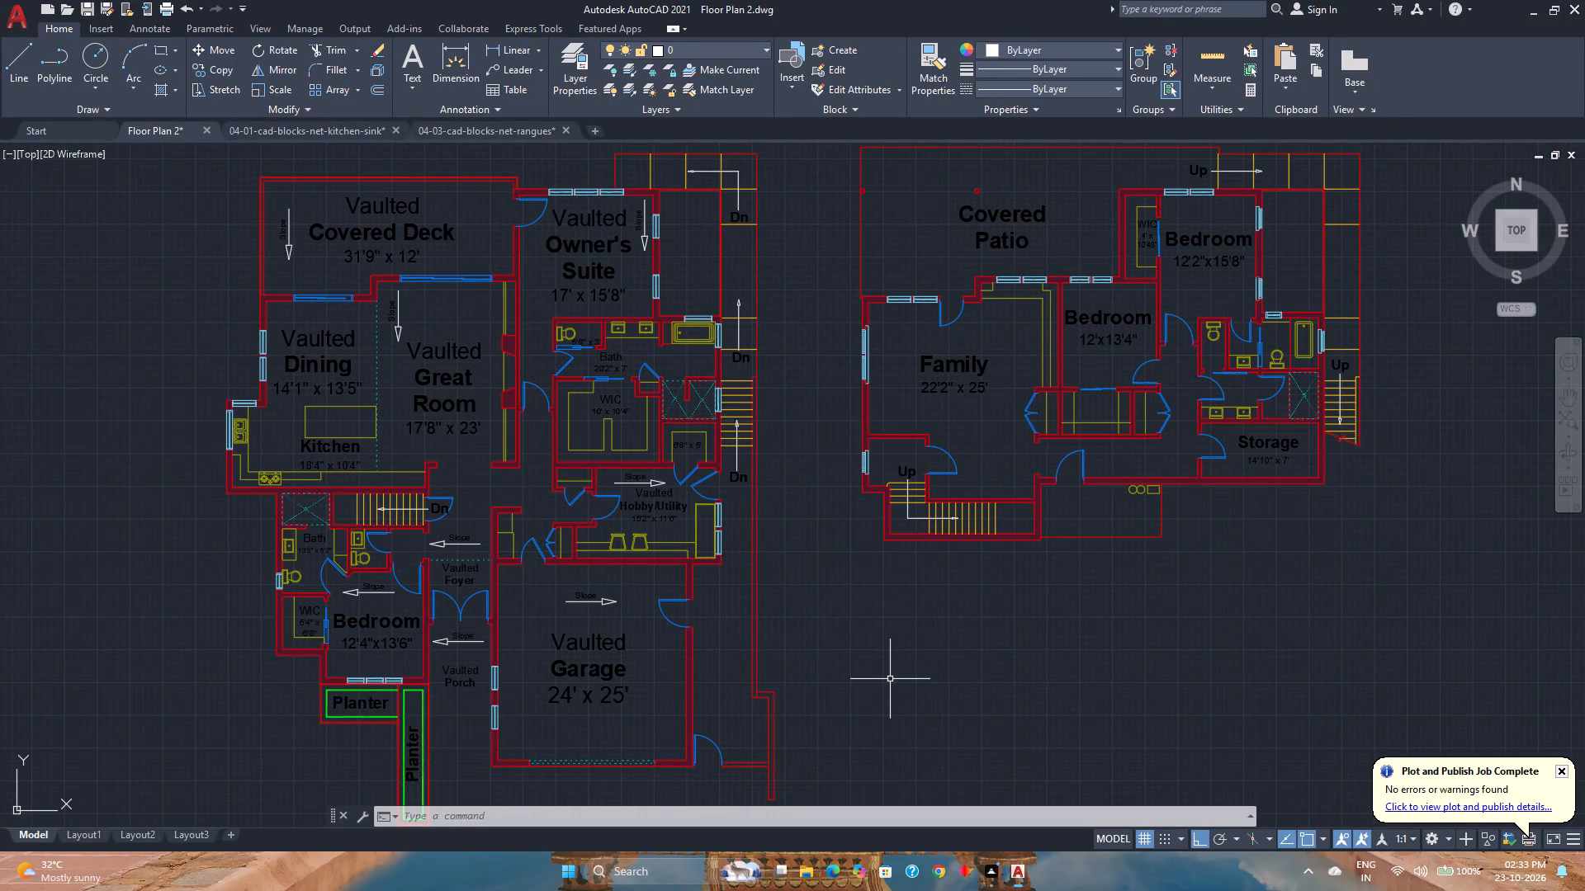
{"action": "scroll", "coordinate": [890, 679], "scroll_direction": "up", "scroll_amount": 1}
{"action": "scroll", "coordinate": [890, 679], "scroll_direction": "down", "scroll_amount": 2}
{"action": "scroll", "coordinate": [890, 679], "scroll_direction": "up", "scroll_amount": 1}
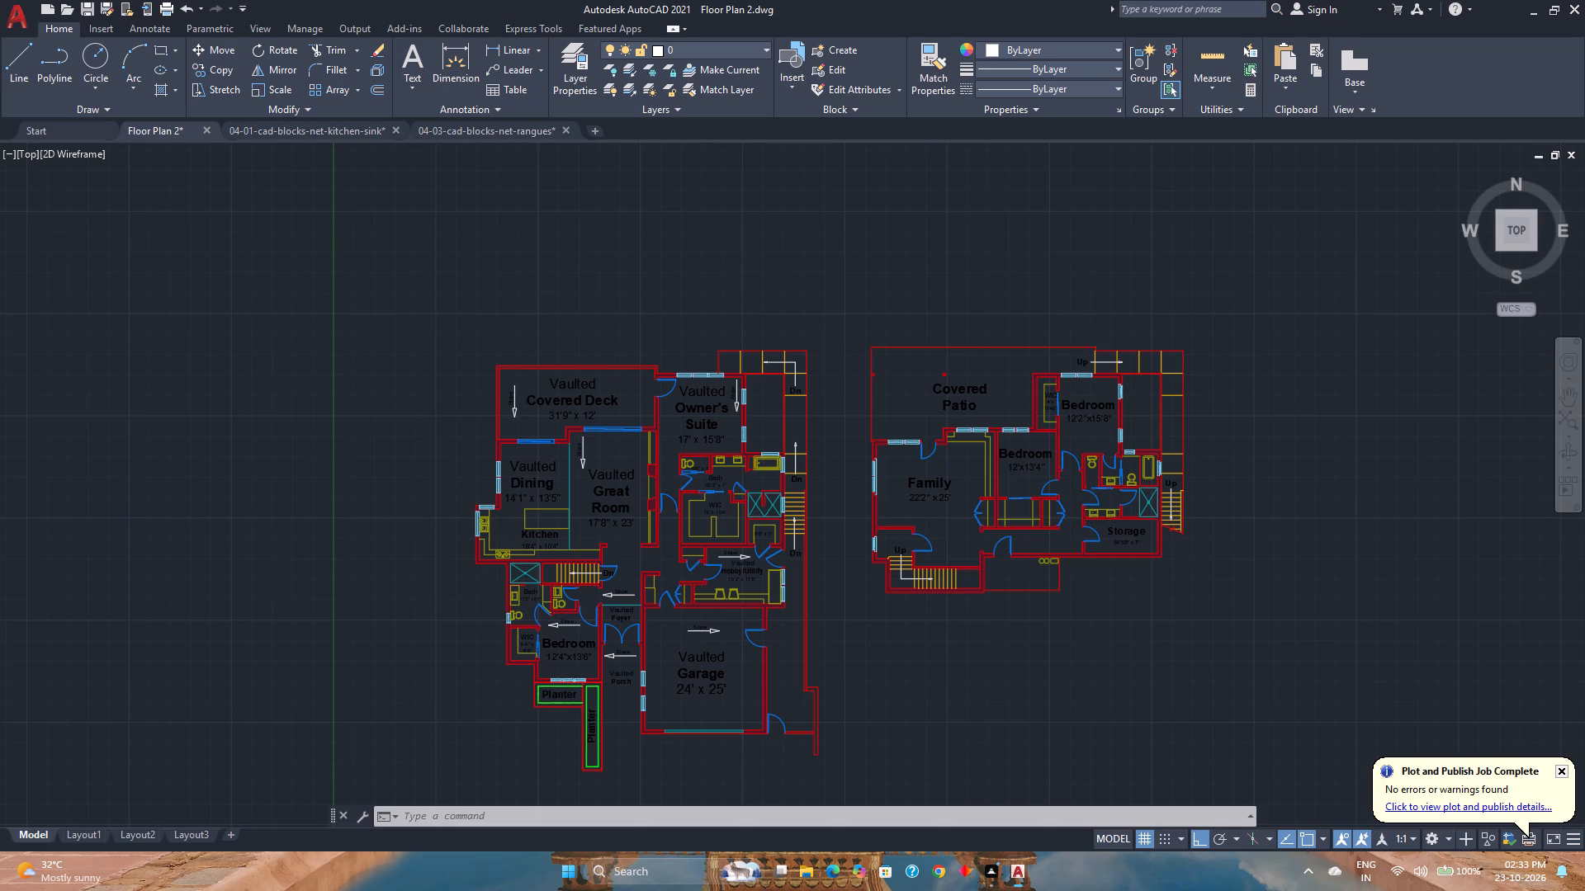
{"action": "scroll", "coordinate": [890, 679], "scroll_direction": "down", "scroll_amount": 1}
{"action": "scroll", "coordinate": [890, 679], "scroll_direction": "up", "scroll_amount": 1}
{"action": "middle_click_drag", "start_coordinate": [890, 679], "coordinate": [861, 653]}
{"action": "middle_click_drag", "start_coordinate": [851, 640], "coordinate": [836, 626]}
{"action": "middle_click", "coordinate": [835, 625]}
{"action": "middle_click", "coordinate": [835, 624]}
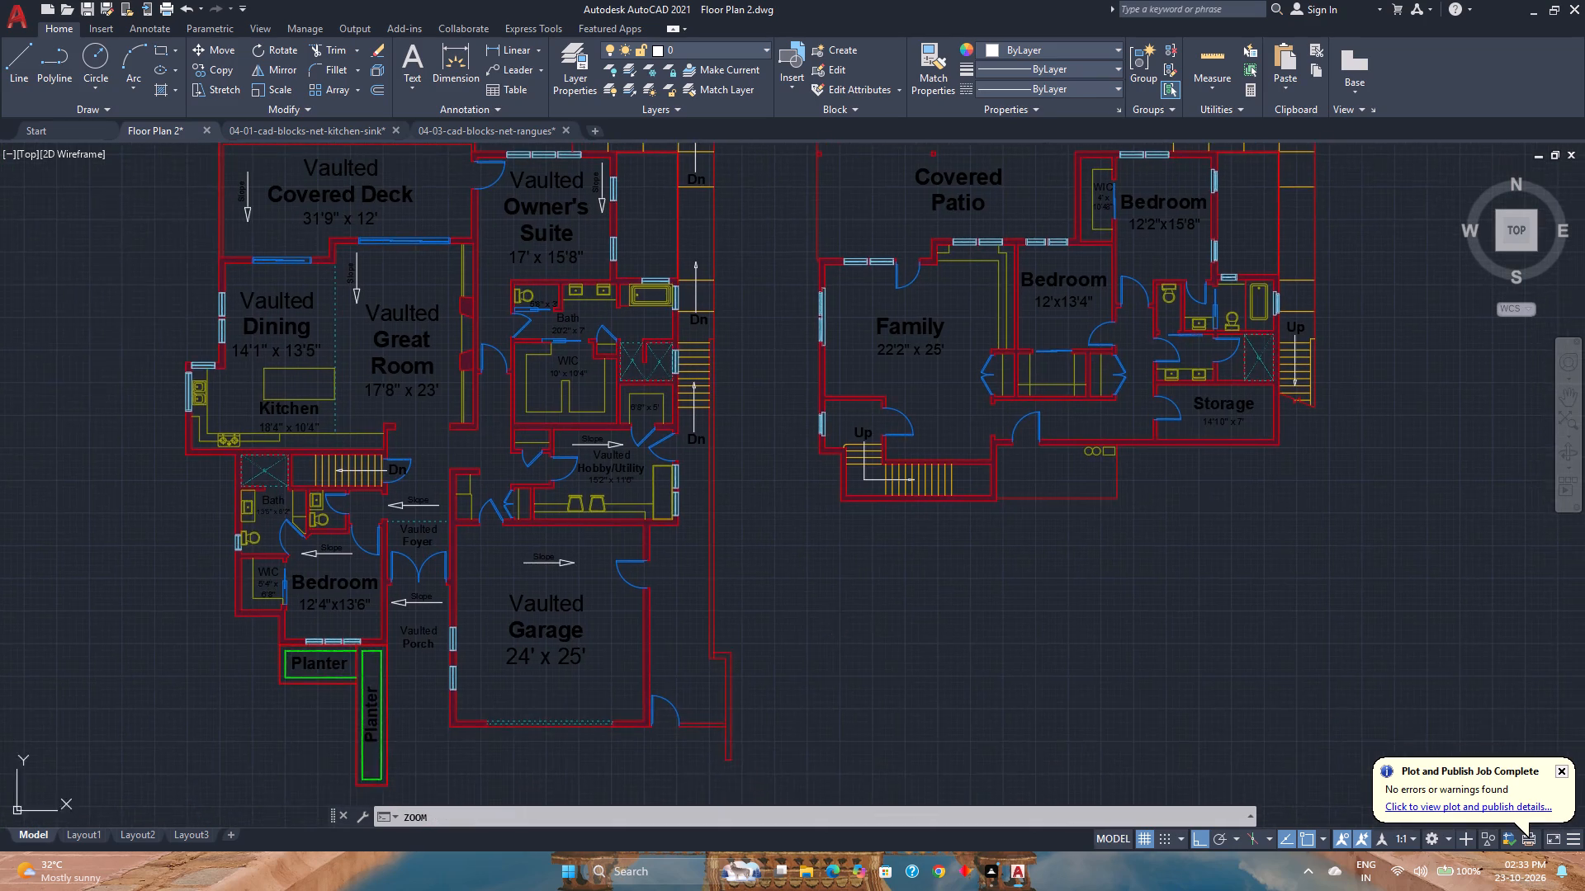
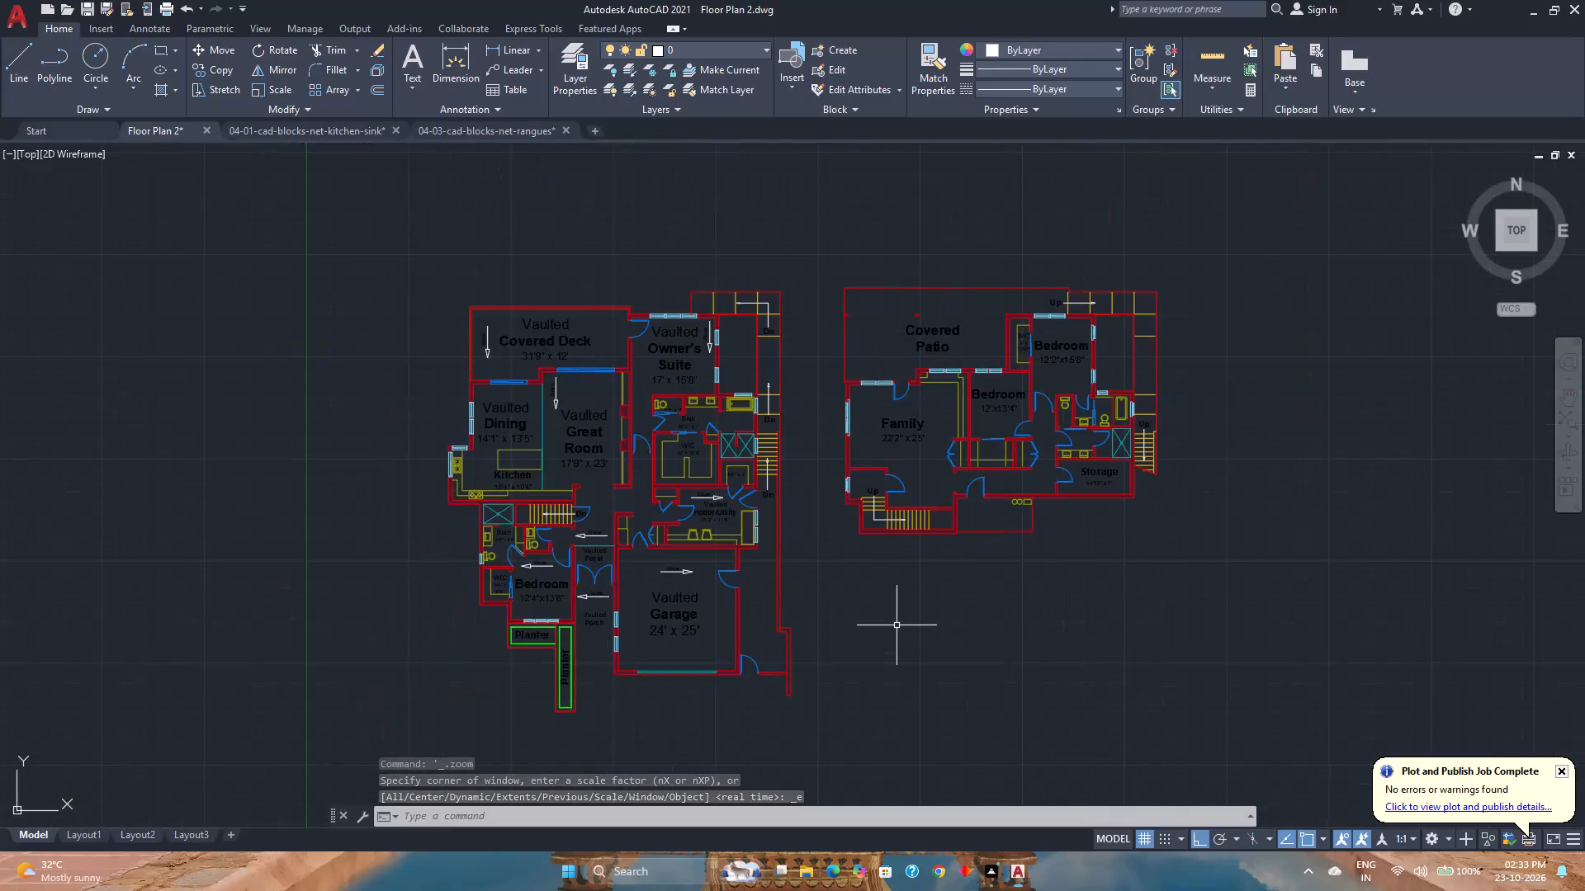
Review both floor plans in model space, inspecting the Covered Patio and the adjoining bedroom area up close.
{"action": "scroll", "coordinate": [897, 625], "scroll_direction": "up", "scroll_amount": 1}
{"action": "scroll", "coordinate": [897, 625], "scroll_direction": "down", "scroll_amount": 2}
{"action": "scroll", "coordinate": [897, 625], "scroll_direction": "up", "scroll_amount": 2}
{"action": "scroll", "coordinate": [897, 625], "scroll_direction": "down", "scroll_amount": 1}
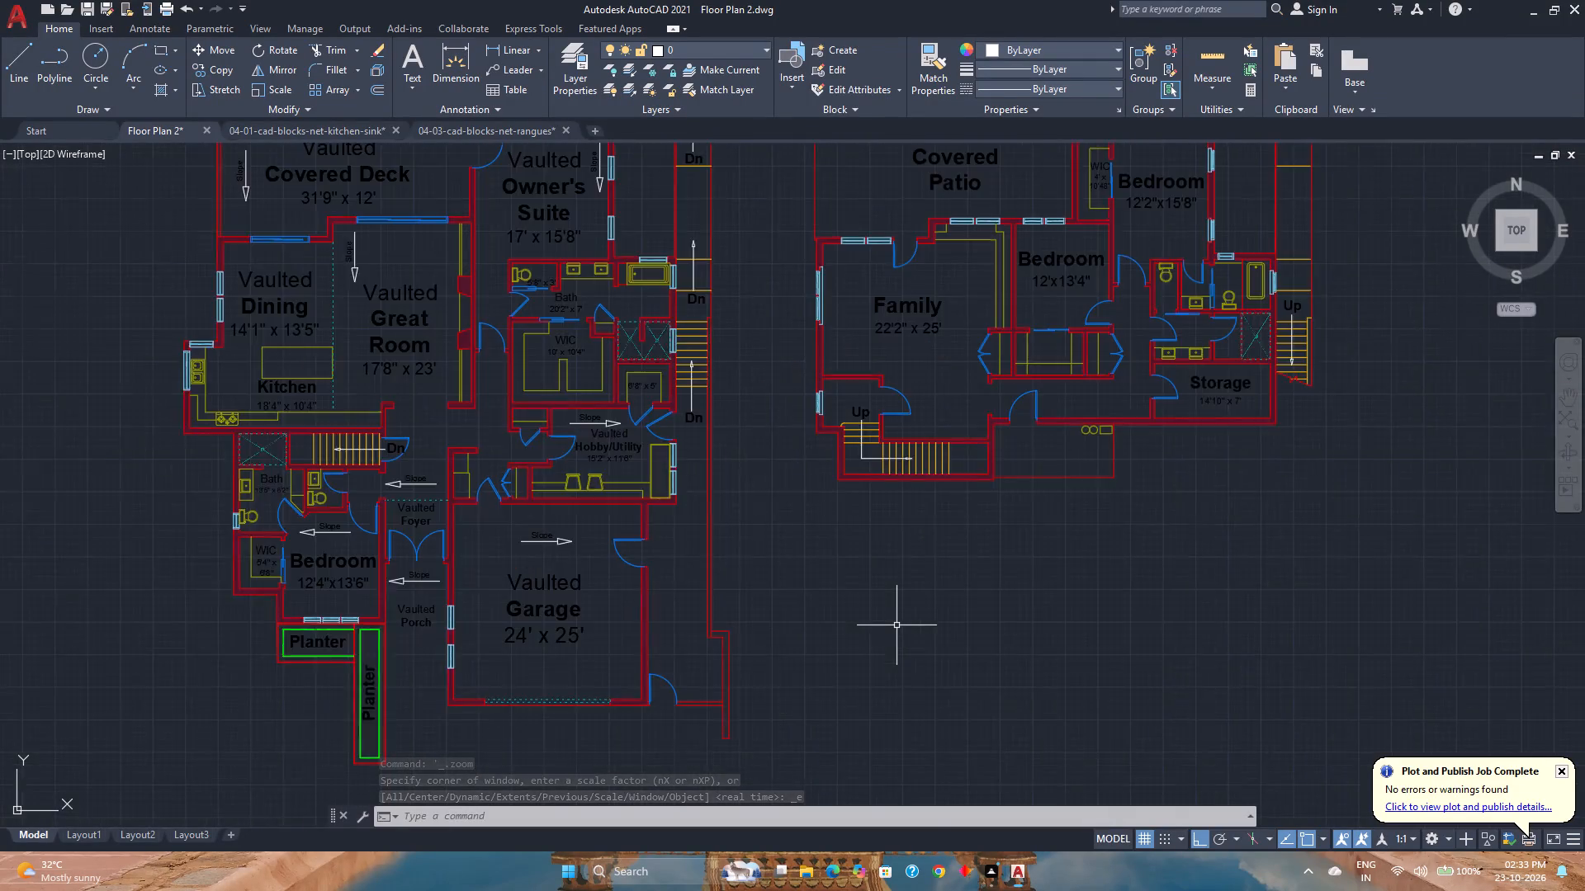
{"action": "scroll", "coordinate": [897, 625], "scroll_direction": "up", "scroll_amount": 2}
{"action": "scroll", "coordinate": [897, 625], "scroll_direction": "down", "scroll_amount": 2}
{"action": "scroll", "coordinate": [897, 625], "scroll_direction": "up", "scroll_amount": 1}
{"action": "scroll", "coordinate": [897, 625], "scroll_direction": "down", "scroll_amount": 2}
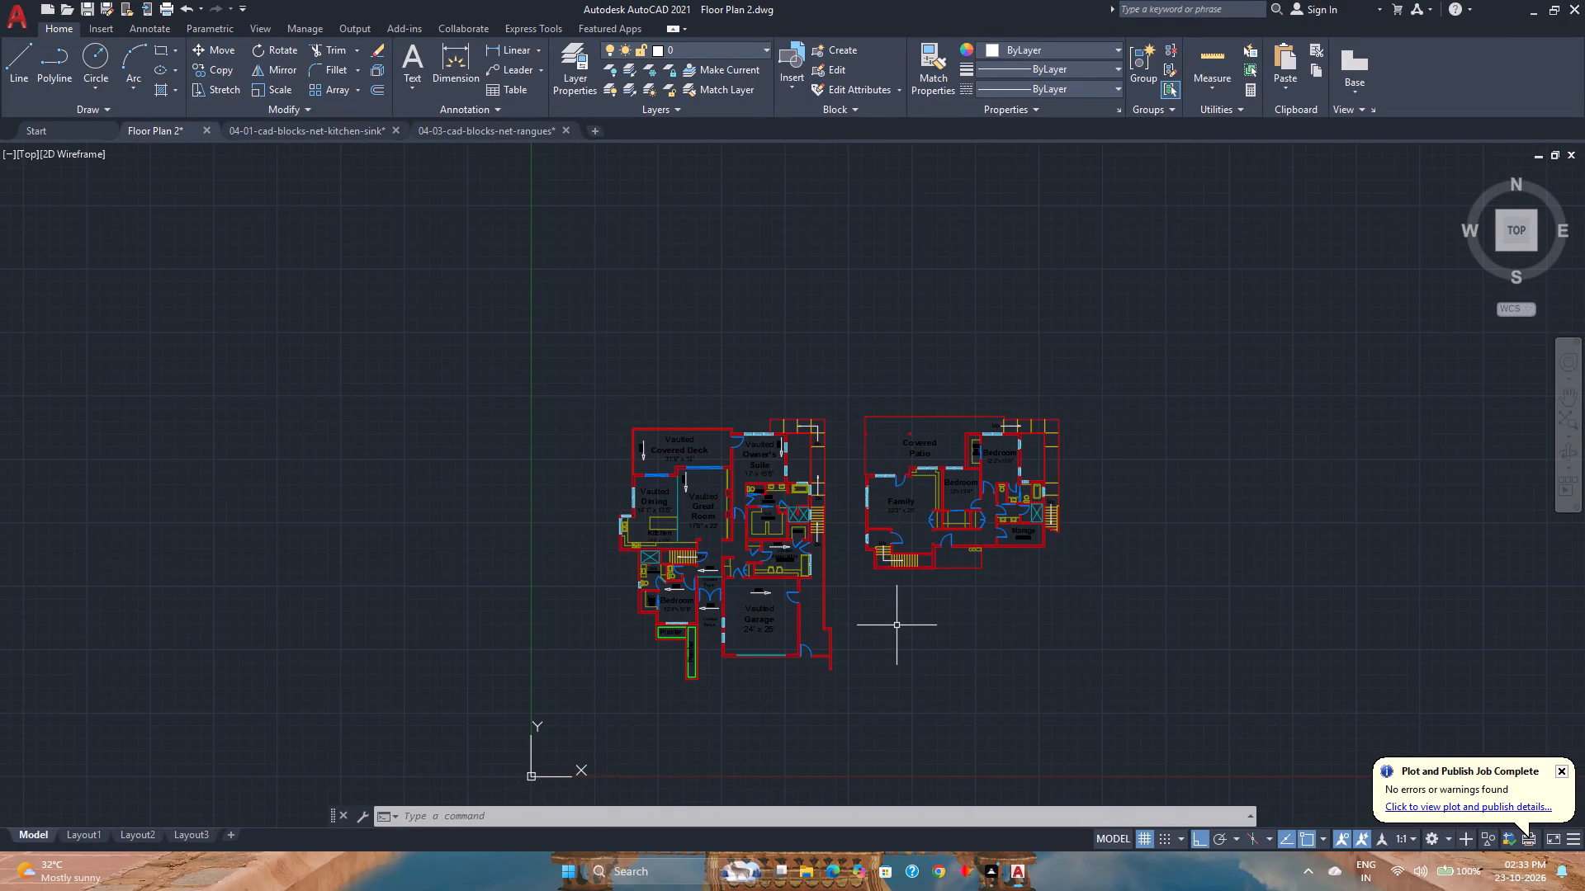
{"action": "scroll", "coordinate": [878, 471], "scroll_direction": "up", "scroll_amount": 3}
{"action": "scroll", "coordinate": [1007, 304], "scroll_direction": "up", "scroll_amount": 2}
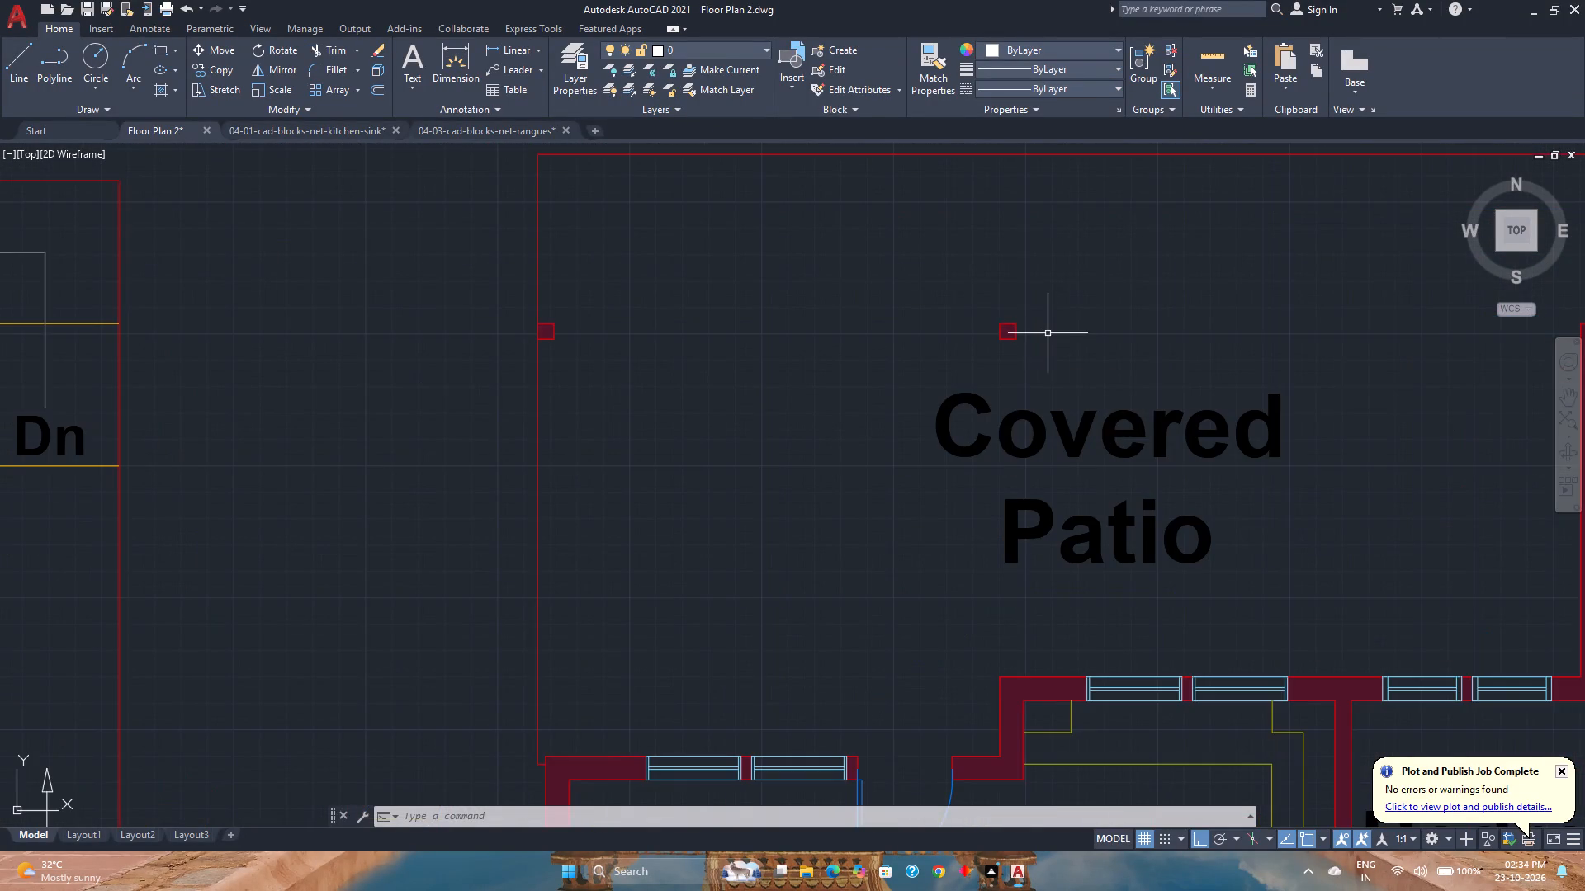
{"action": "middle_click_drag", "start_coordinate": [1048, 333], "coordinate": [571, 318]}
{"action": "scroll", "coordinate": [571, 318], "scroll_direction": "down", "scroll_amount": 2}
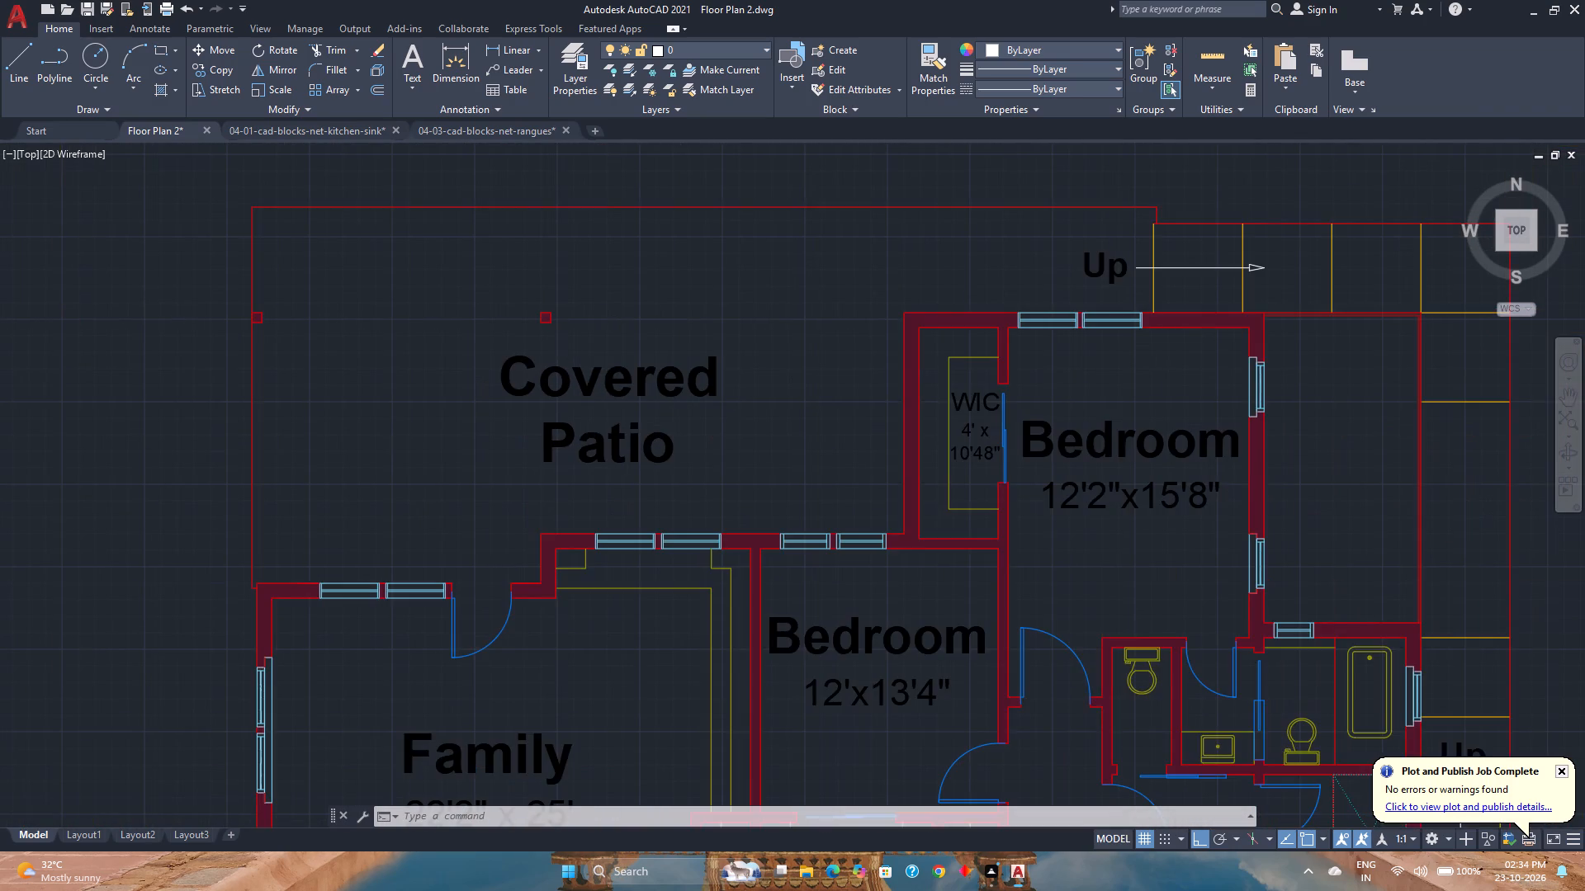
{"action": "scroll", "coordinate": [676, 347], "scroll_direction": "down", "scroll_amount": 2}
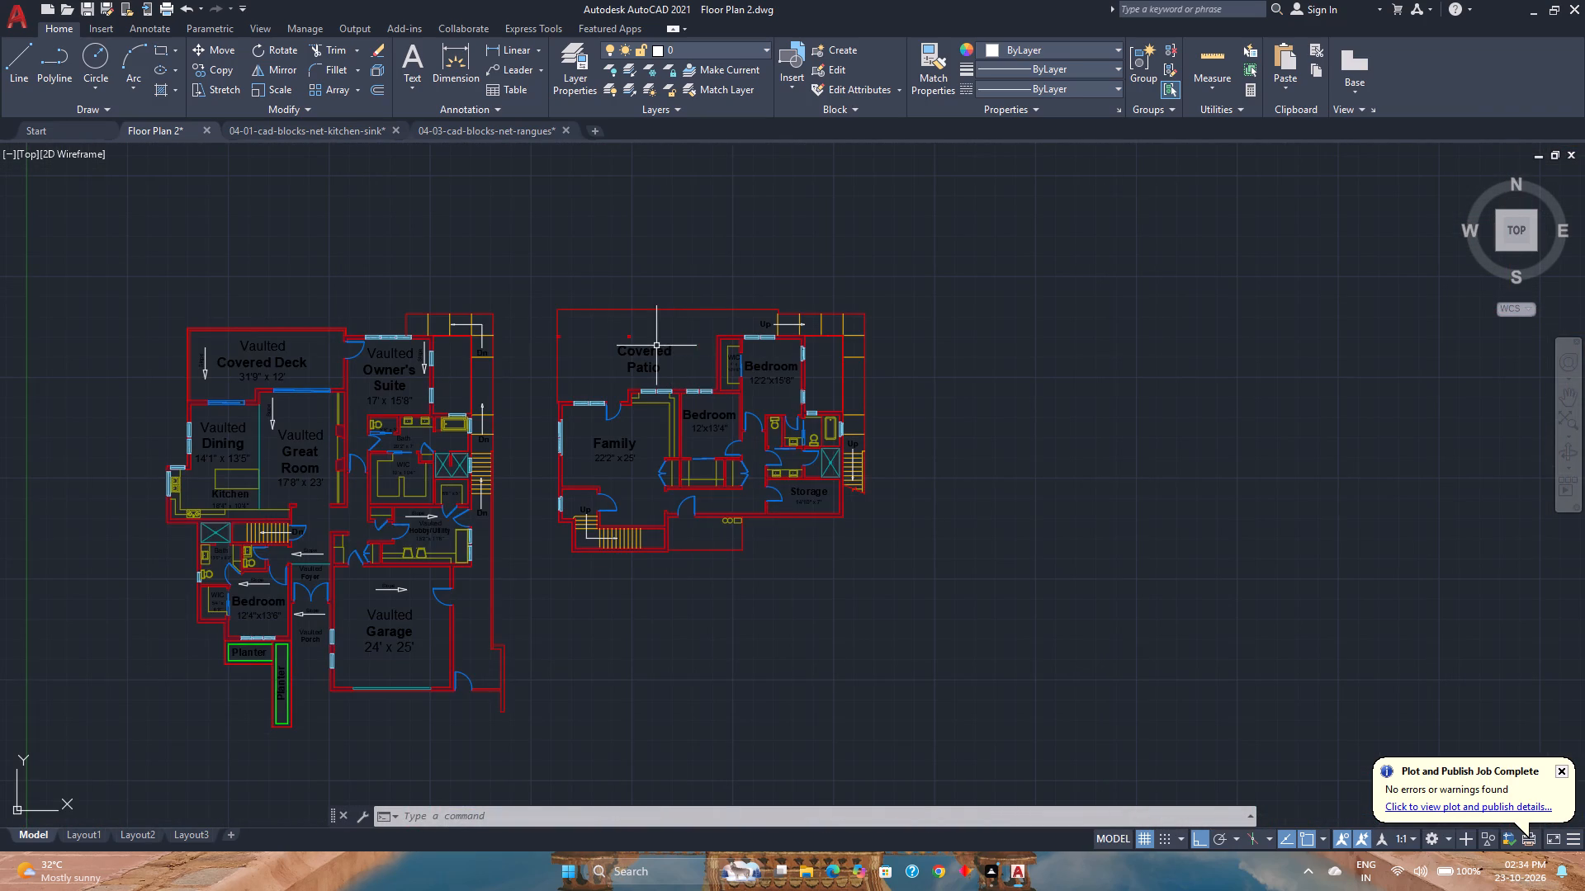
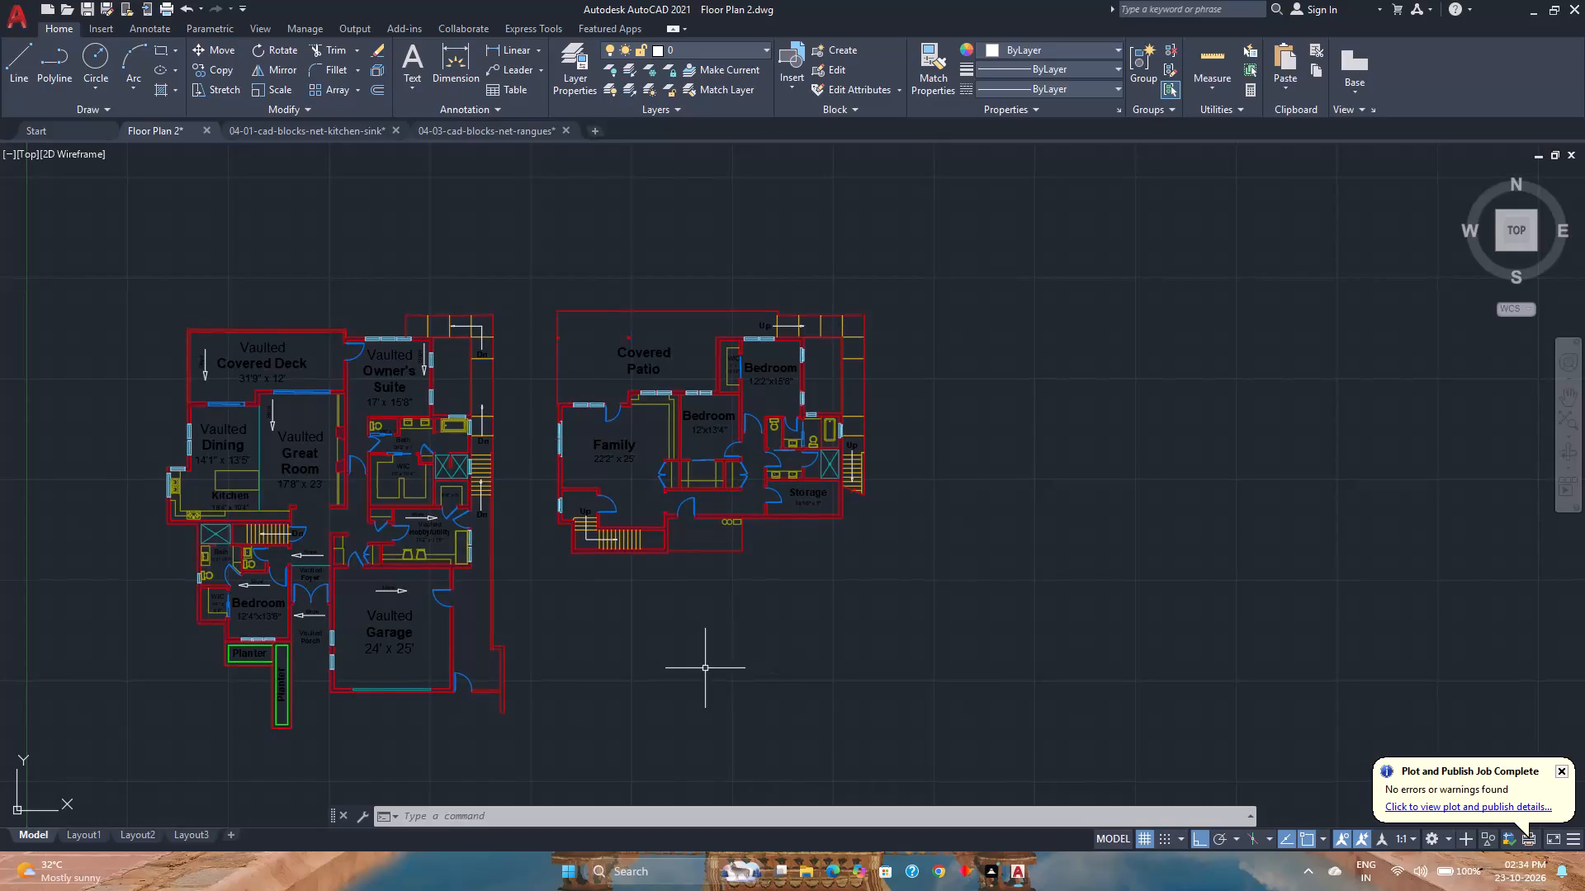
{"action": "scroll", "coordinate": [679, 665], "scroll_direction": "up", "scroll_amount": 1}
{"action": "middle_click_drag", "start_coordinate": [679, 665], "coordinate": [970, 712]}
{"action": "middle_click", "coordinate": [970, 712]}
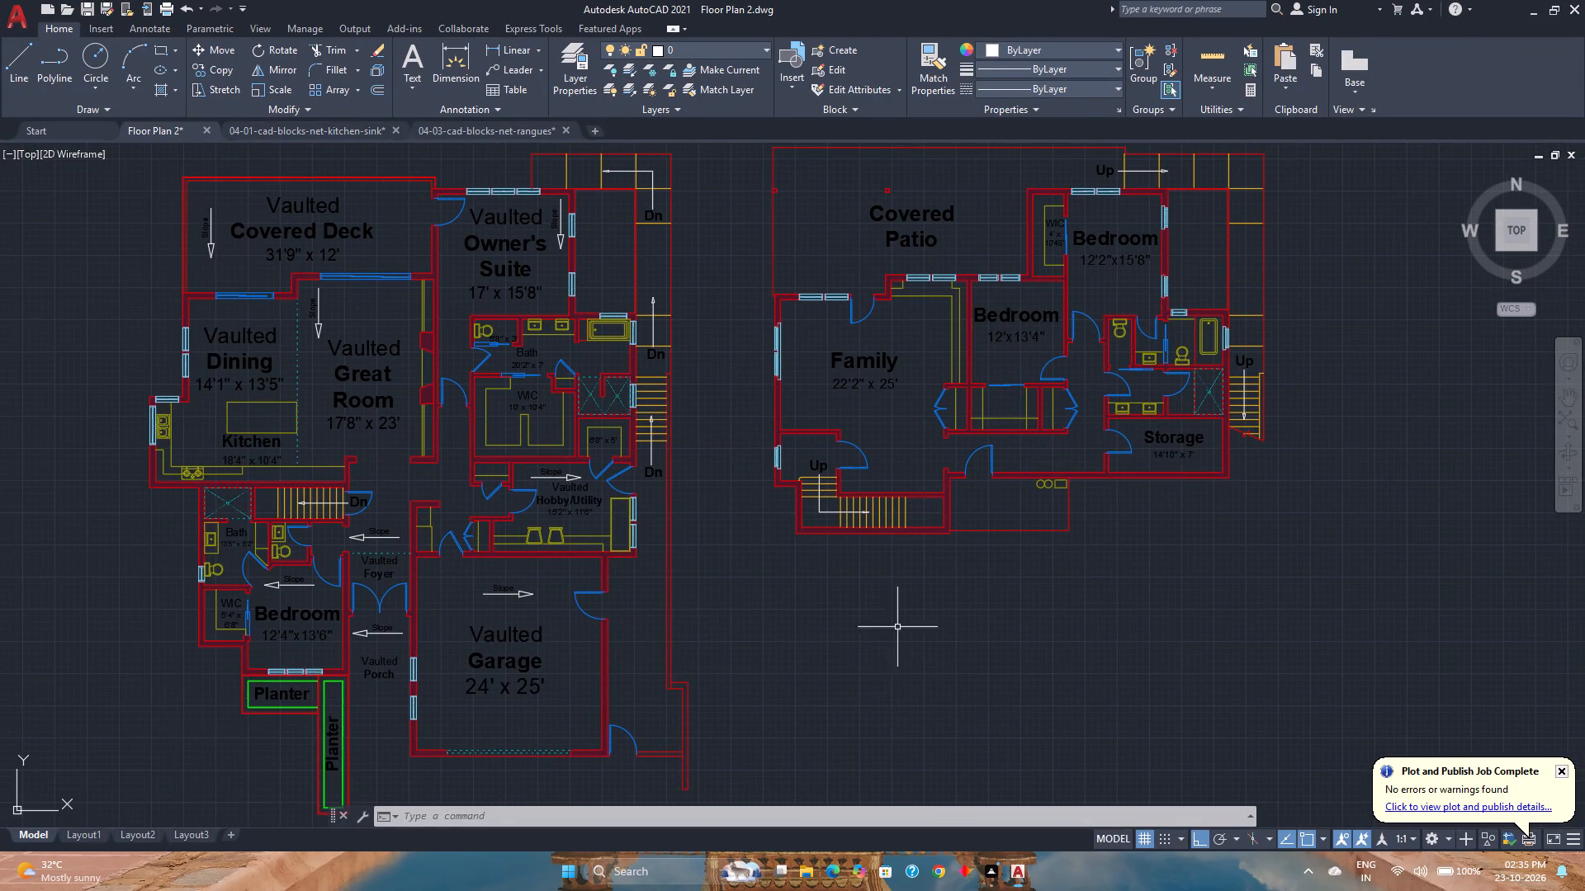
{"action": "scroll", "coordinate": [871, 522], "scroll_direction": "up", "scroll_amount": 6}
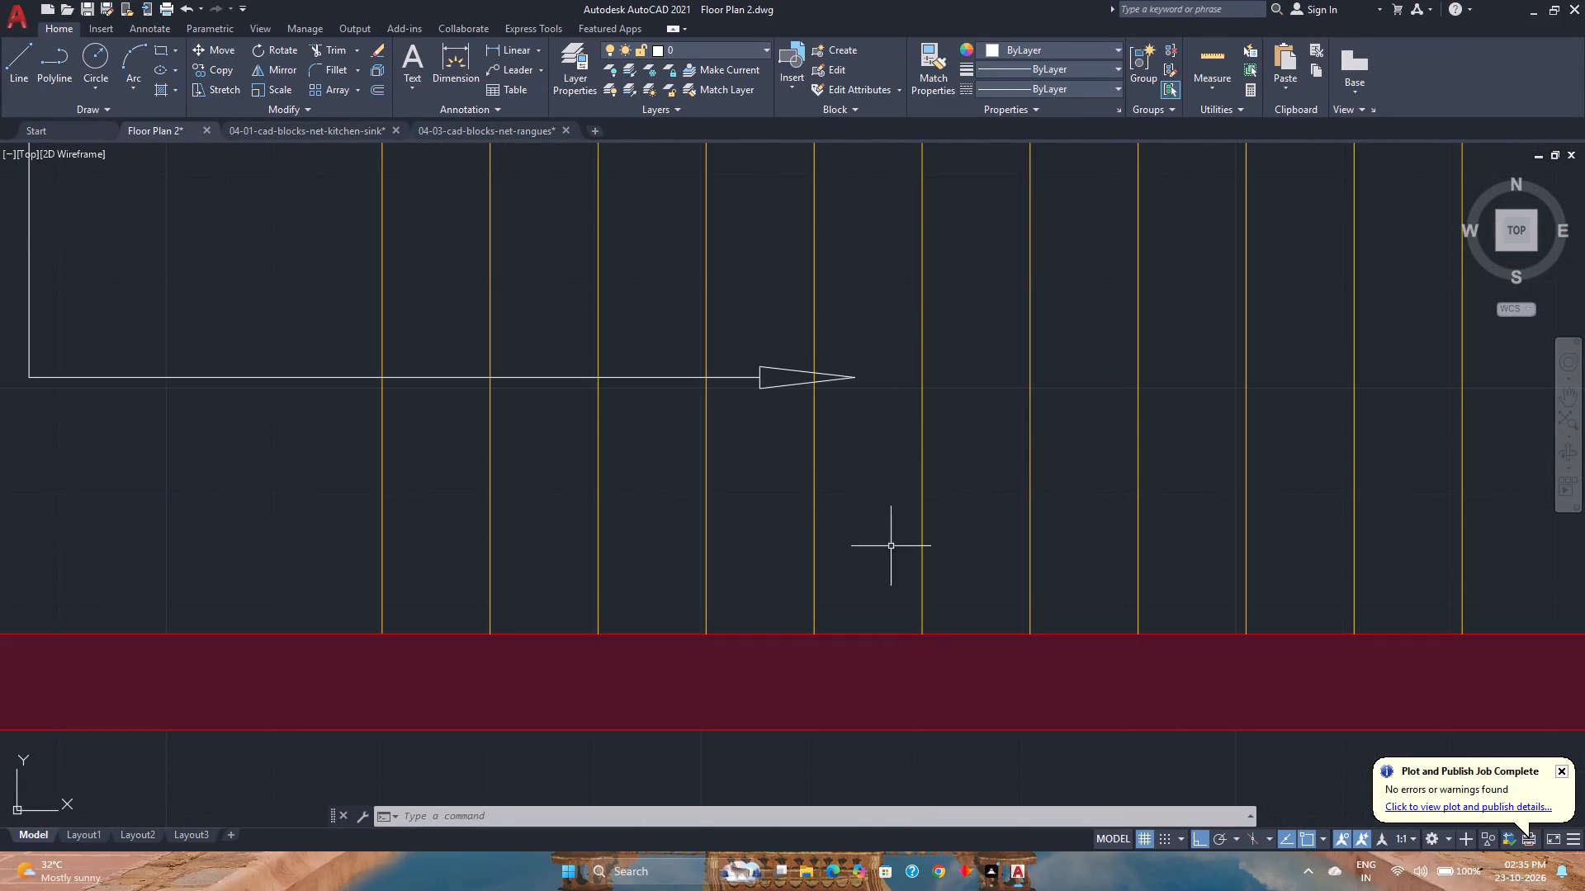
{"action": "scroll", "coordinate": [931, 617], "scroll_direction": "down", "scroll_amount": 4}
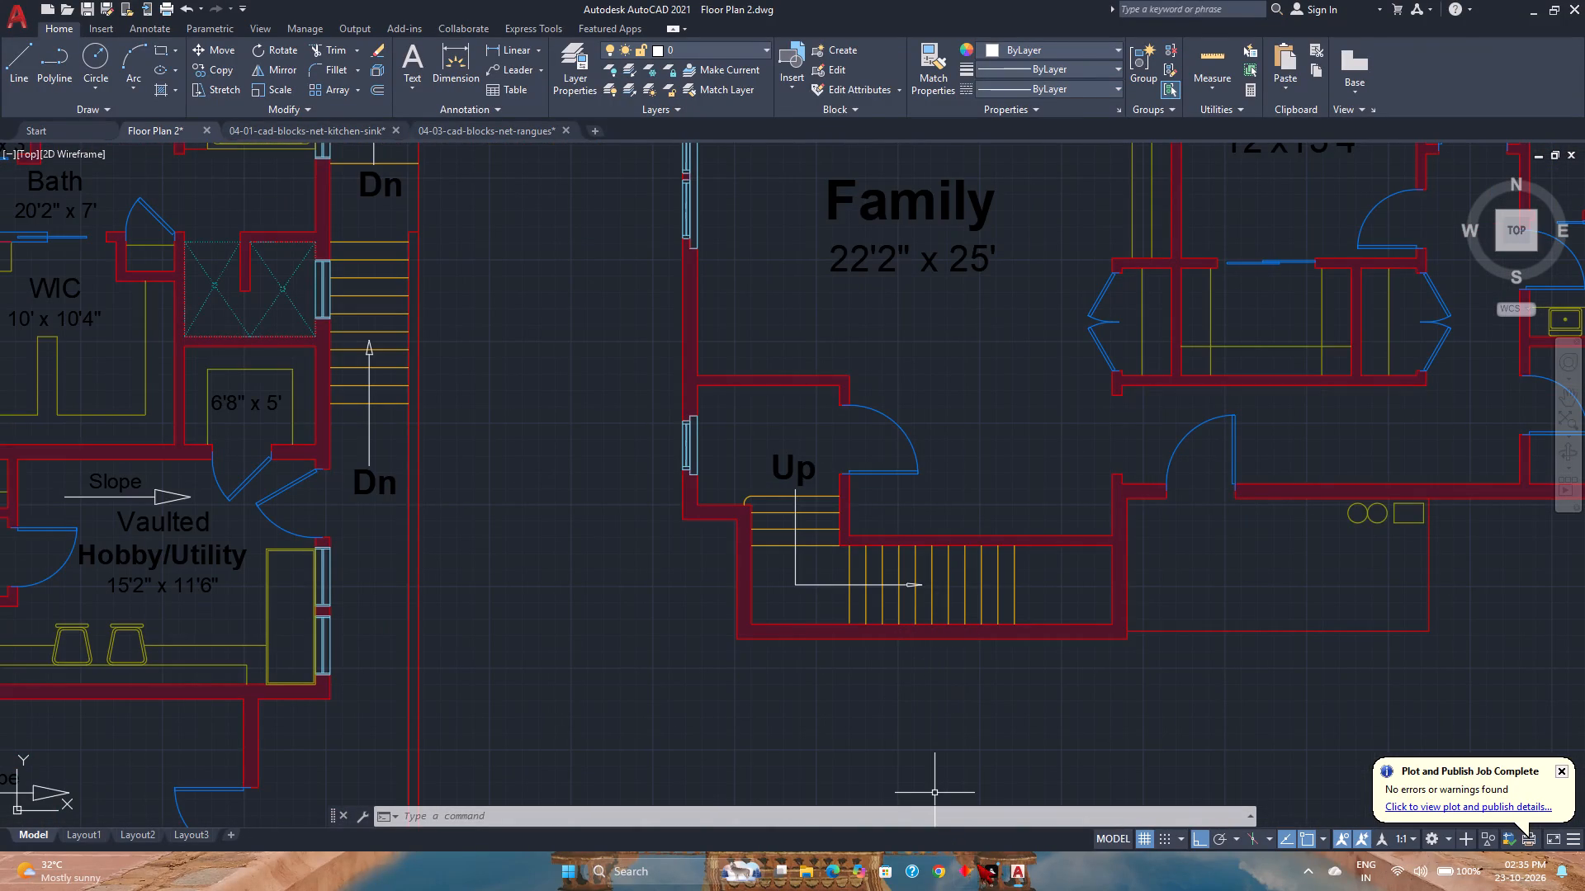
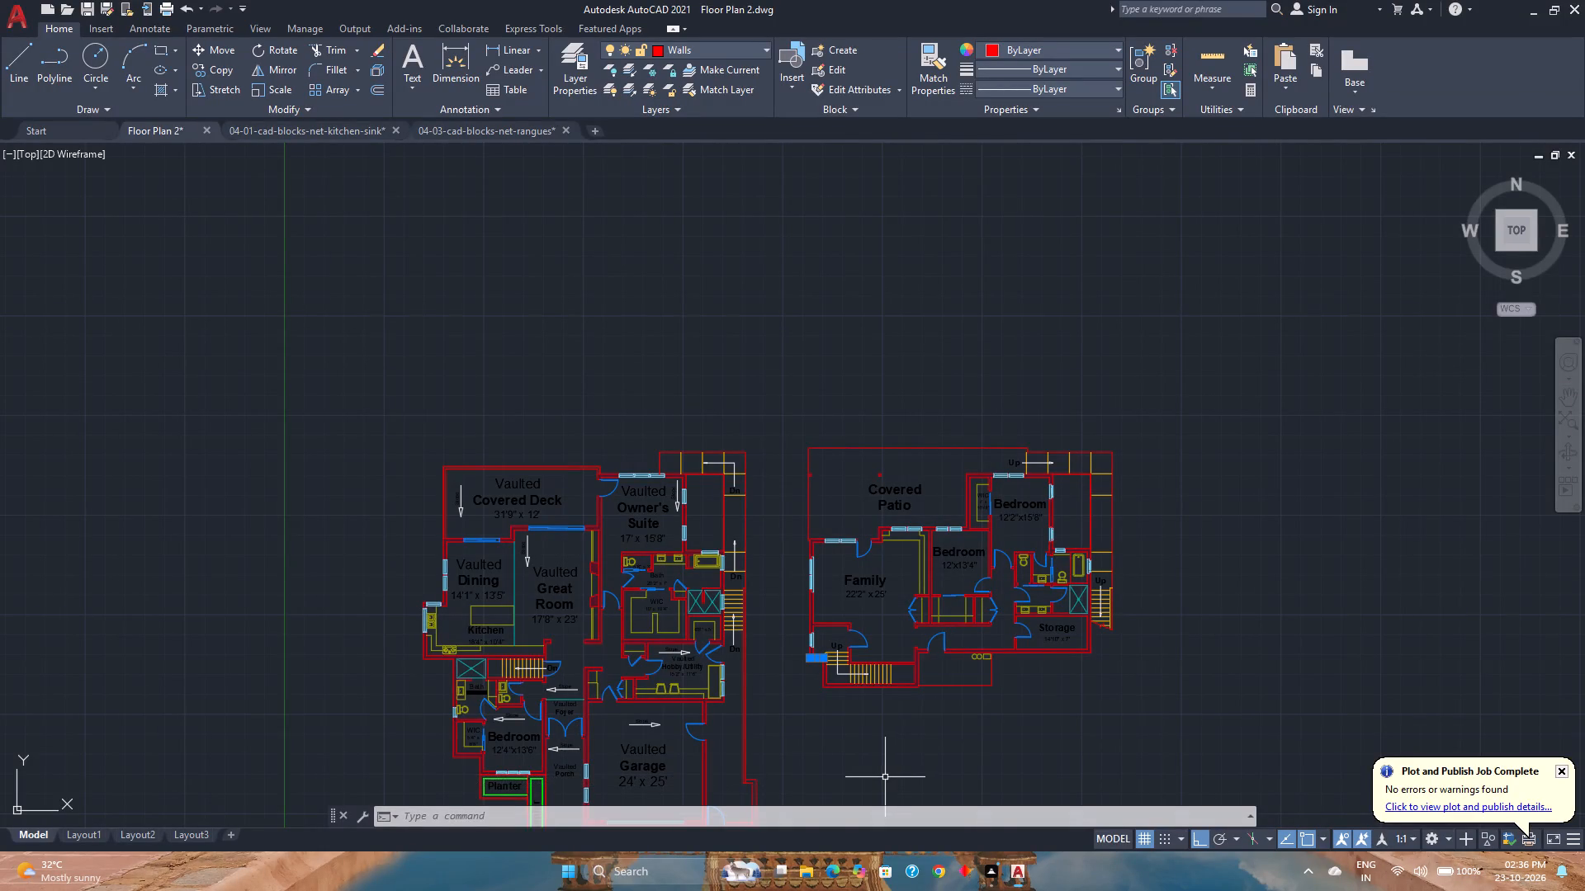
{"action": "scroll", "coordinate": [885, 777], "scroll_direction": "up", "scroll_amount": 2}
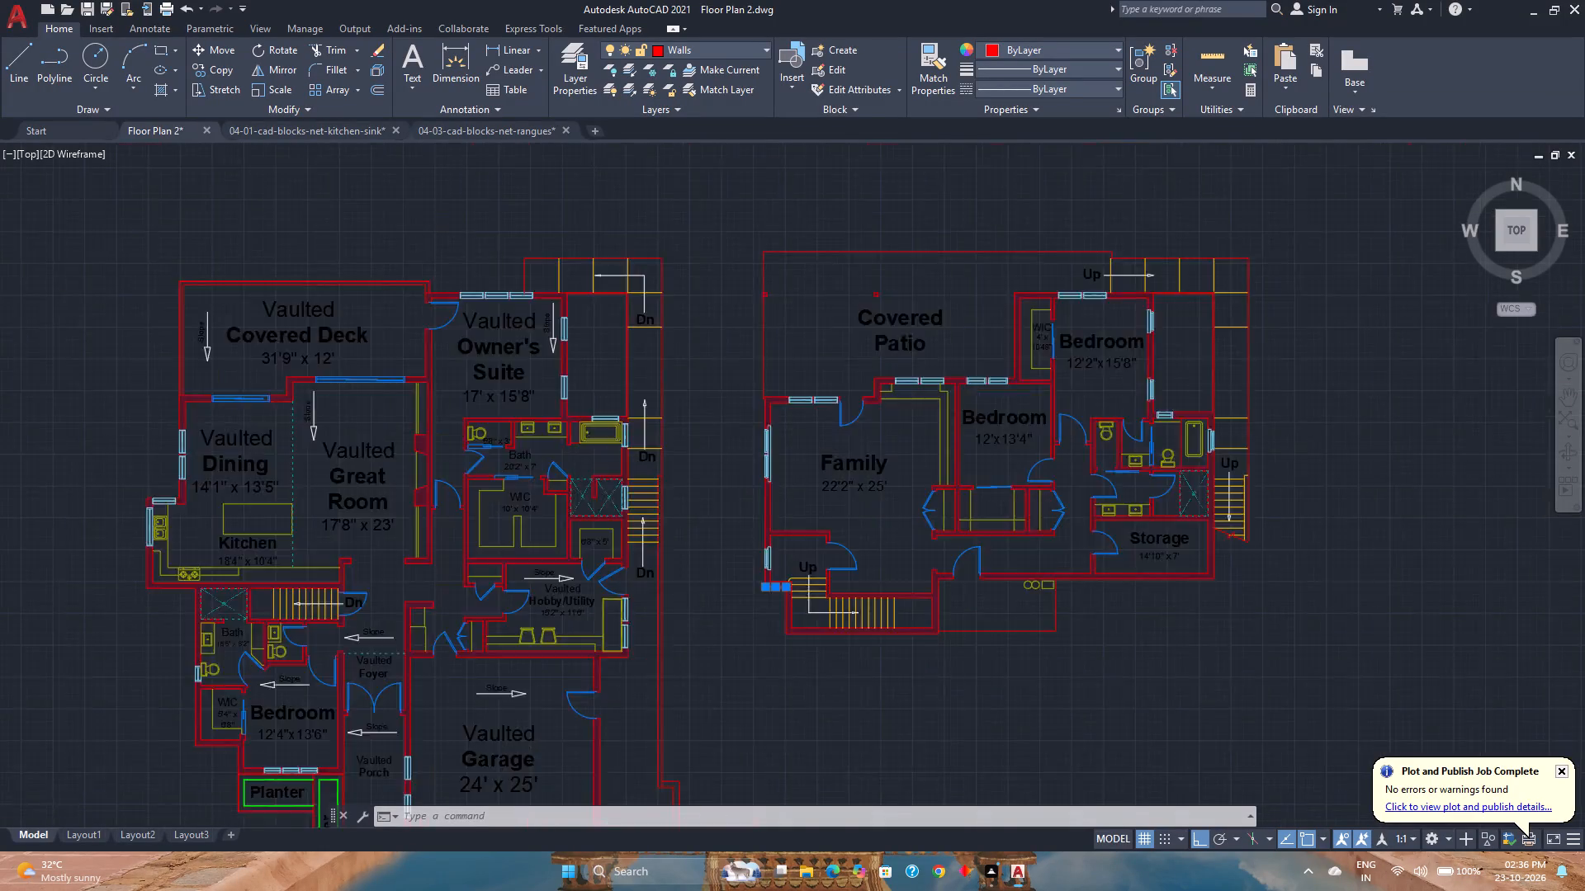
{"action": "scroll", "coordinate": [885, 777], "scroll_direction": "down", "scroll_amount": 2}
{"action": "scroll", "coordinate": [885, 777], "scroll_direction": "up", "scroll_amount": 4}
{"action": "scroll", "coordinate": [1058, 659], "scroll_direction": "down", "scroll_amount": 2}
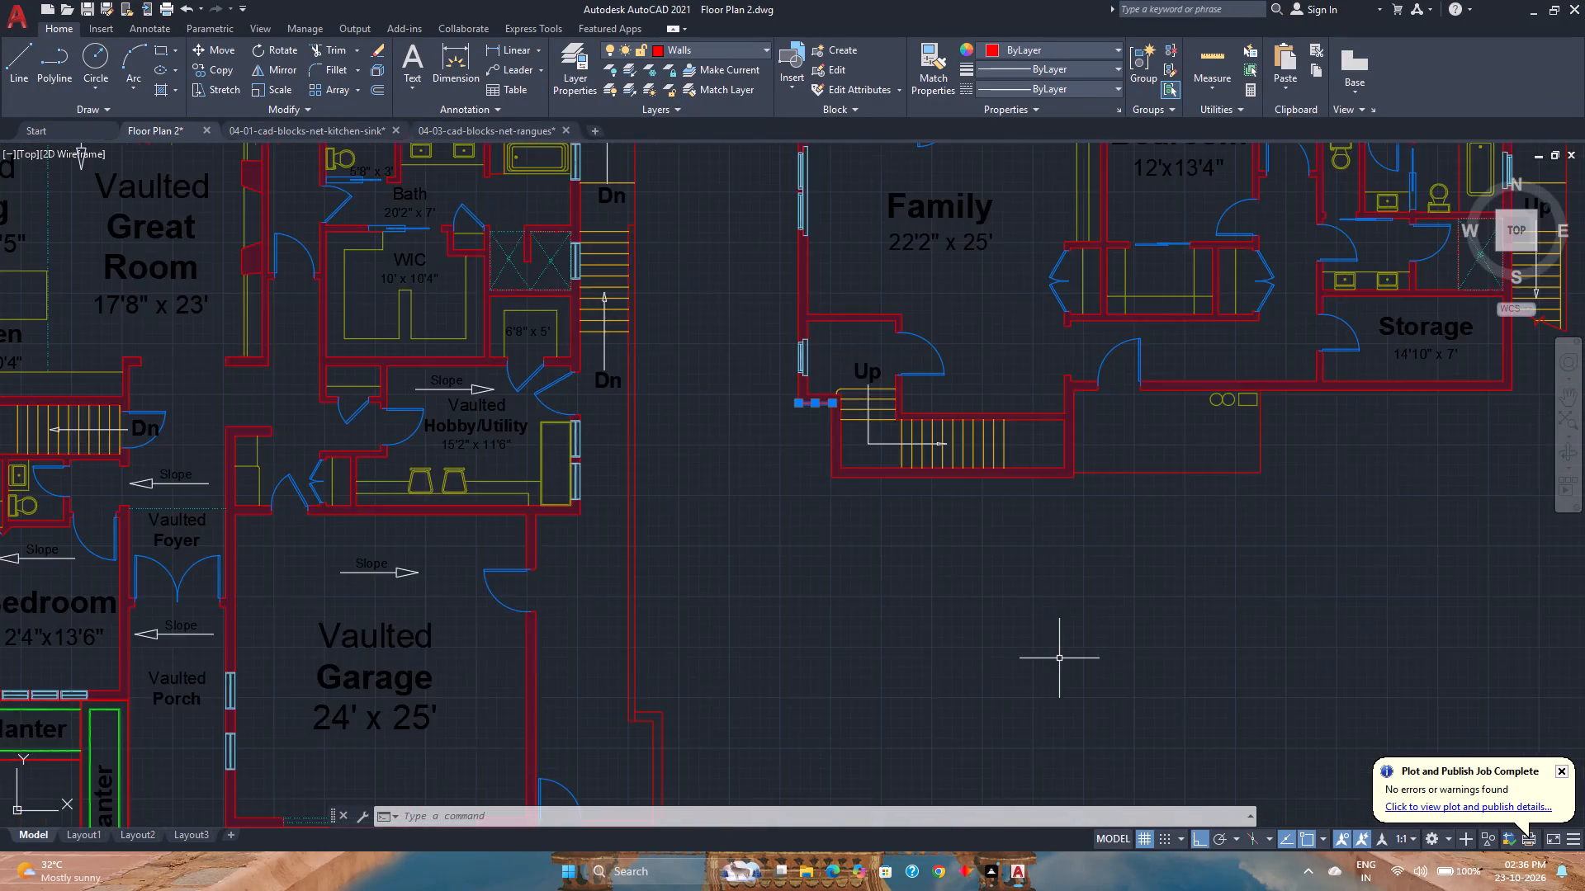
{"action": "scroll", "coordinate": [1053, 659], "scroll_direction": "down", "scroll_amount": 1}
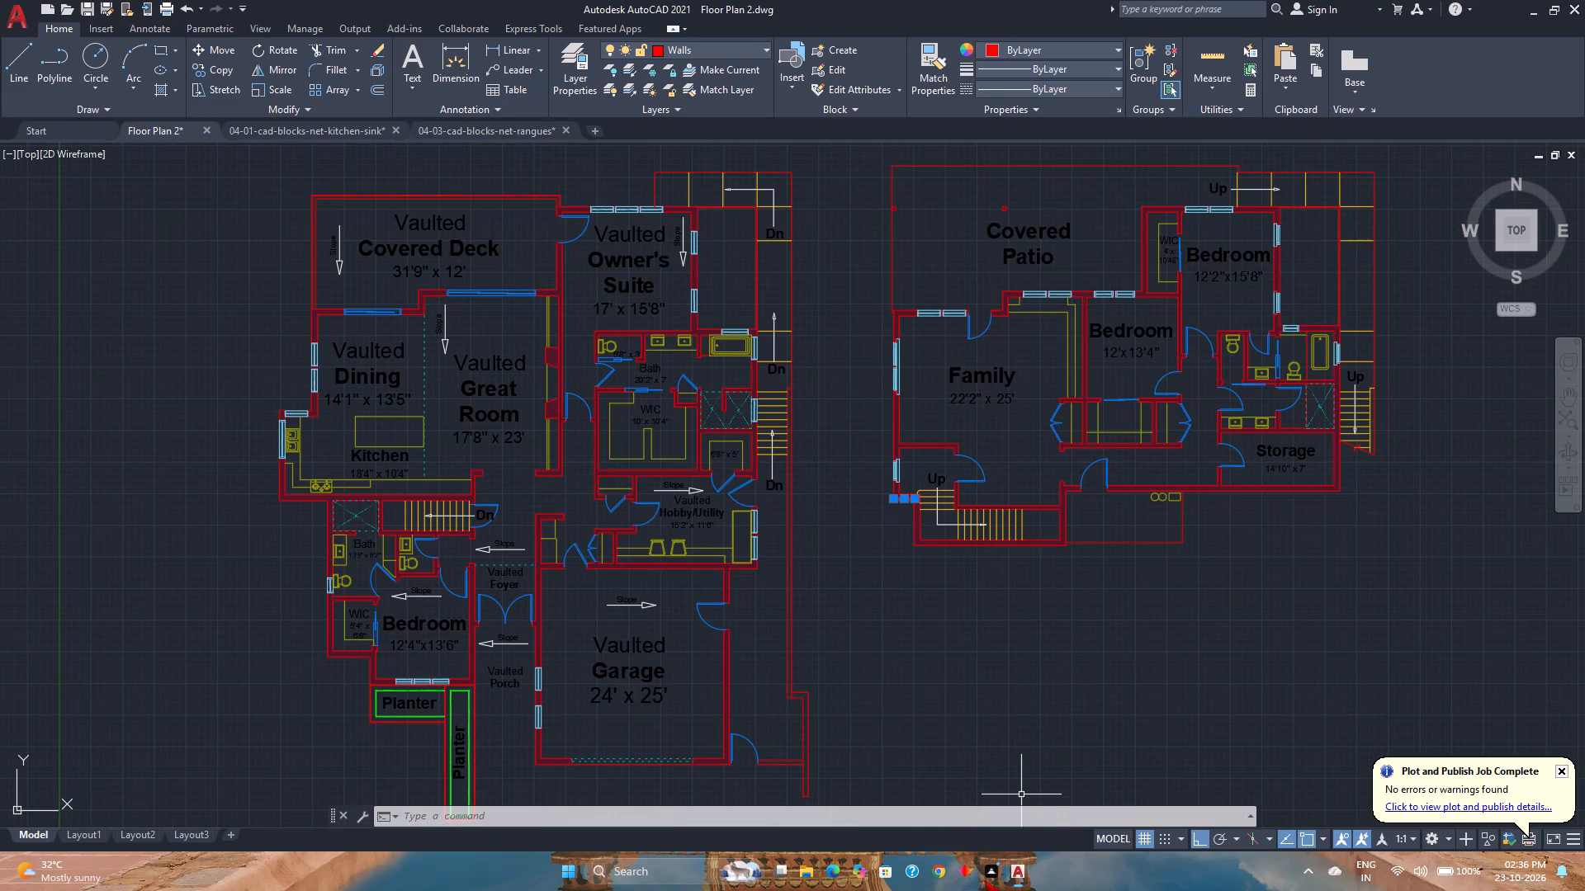
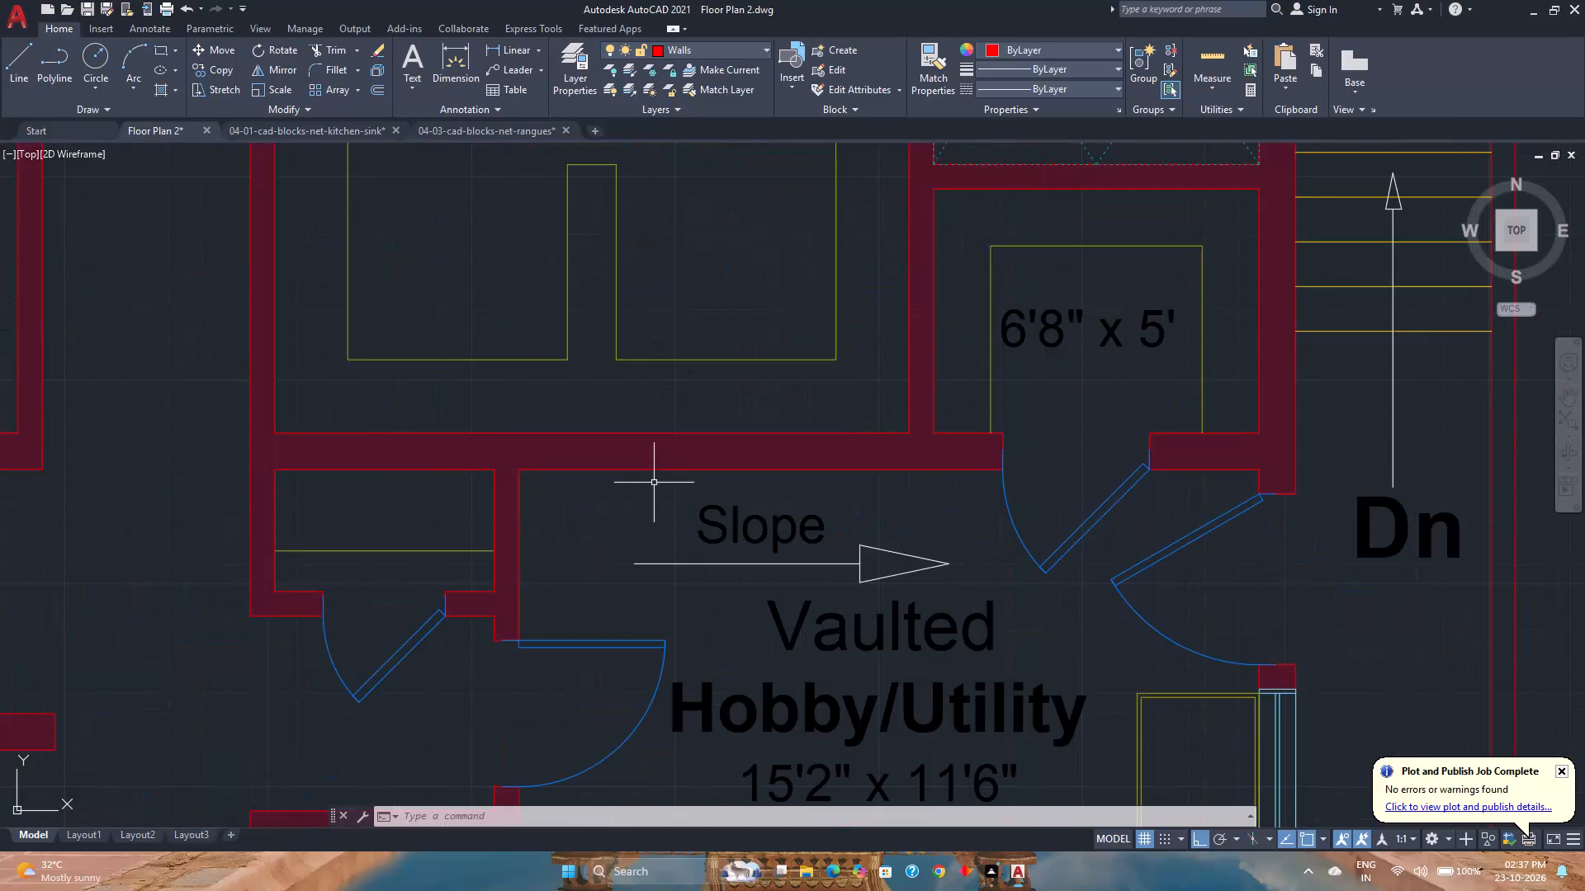
Examine the room layouts, labels and layer colors of both floor plans, from the owner's suite closet and utility area to the family-room level.
{"action": "middle_click_drag", "start_coordinate": [654, 483], "coordinate": [635, 701]}
{"action": "scroll", "coordinate": [652, 534], "scroll_direction": "up", "scroll_amount": 1}
{"action": "scroll", "coordinate": [652, 534], "scroll_direction": "down", "scroll_amount": 1}
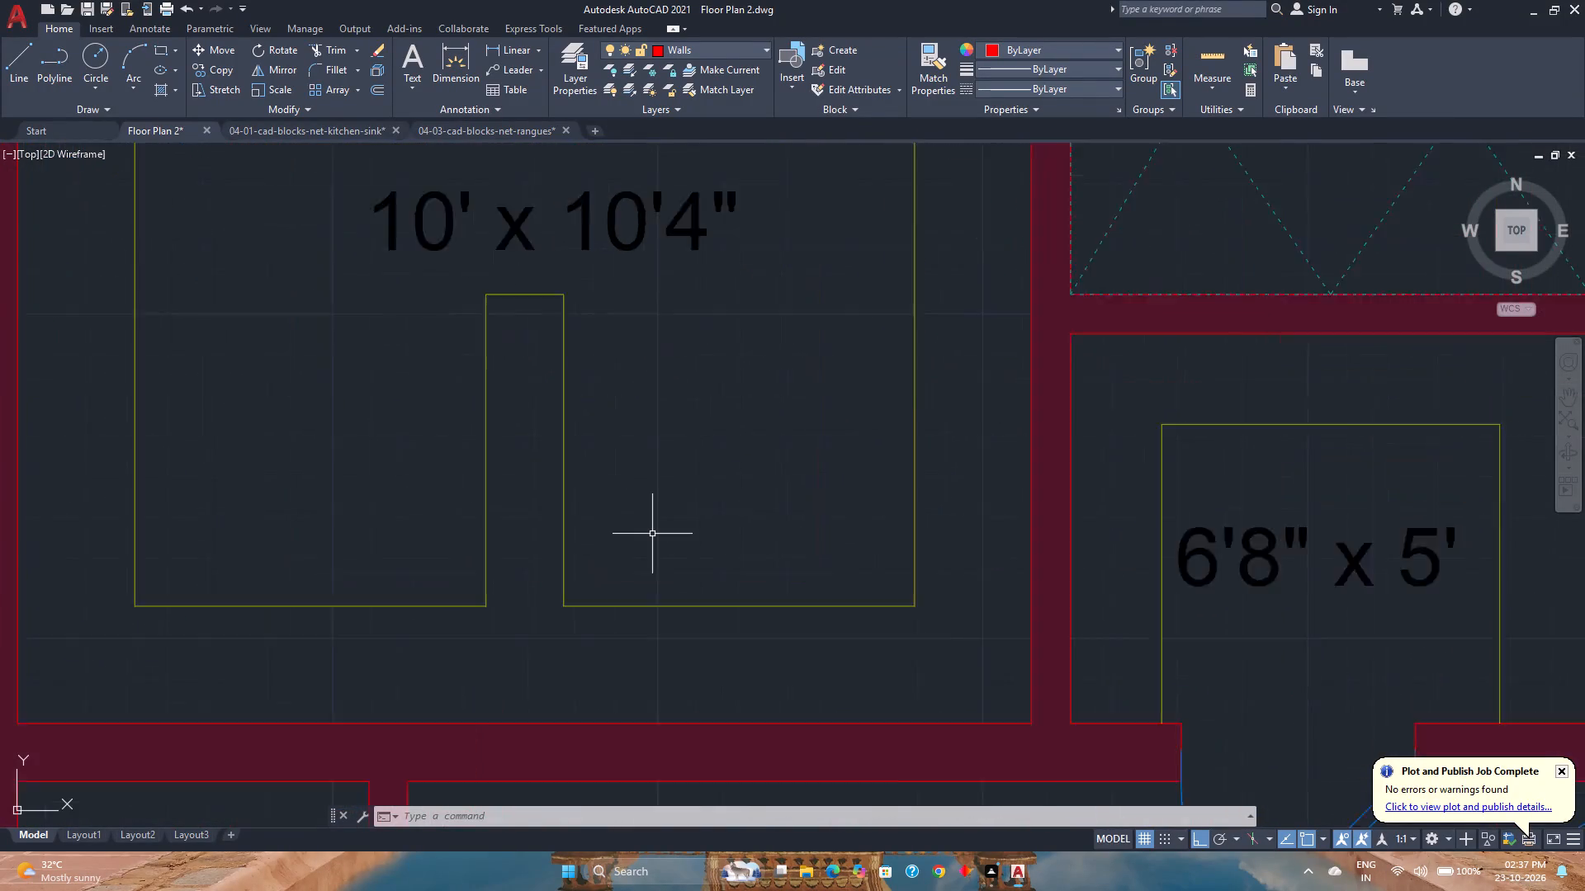
{"action": "scroll", "coordinate": [652, 534], "scroll_direction": "down", "scroll_amount": 1}
{"action": "scroll", "coordinate": [797, 458], "scroll_direction": "down", "scroll_amount": 2}
{"action": "middle_click_drag", "start_coordinate": [1113, 450], "coordinate": [1111, 441]}
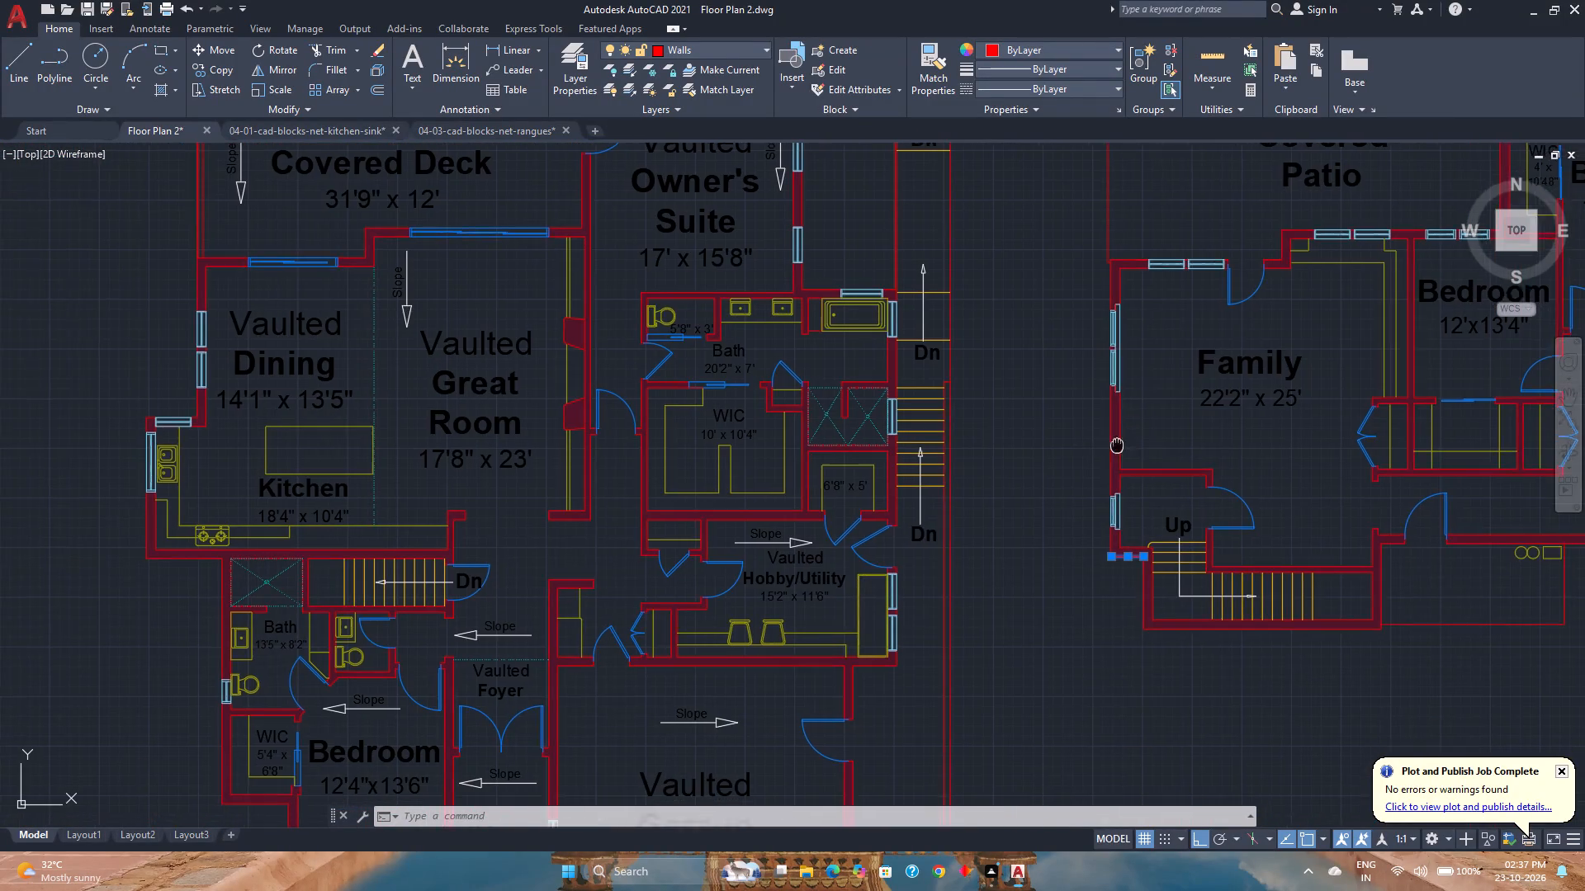
{"action": "middle_click_drag", "start_coordinate": [1111, 441], "coordinate": [911, 463]}
{"action": "middle_click_drag", "start_coordinate": [894, 465], "coordinate": [693, 516]}
{"action": "middle_click", "coordinate": [654, 525]}
{"action": "scroll", "coordinate": [651, 526], "scroll_direction": "down", "scroll_amount": 1}
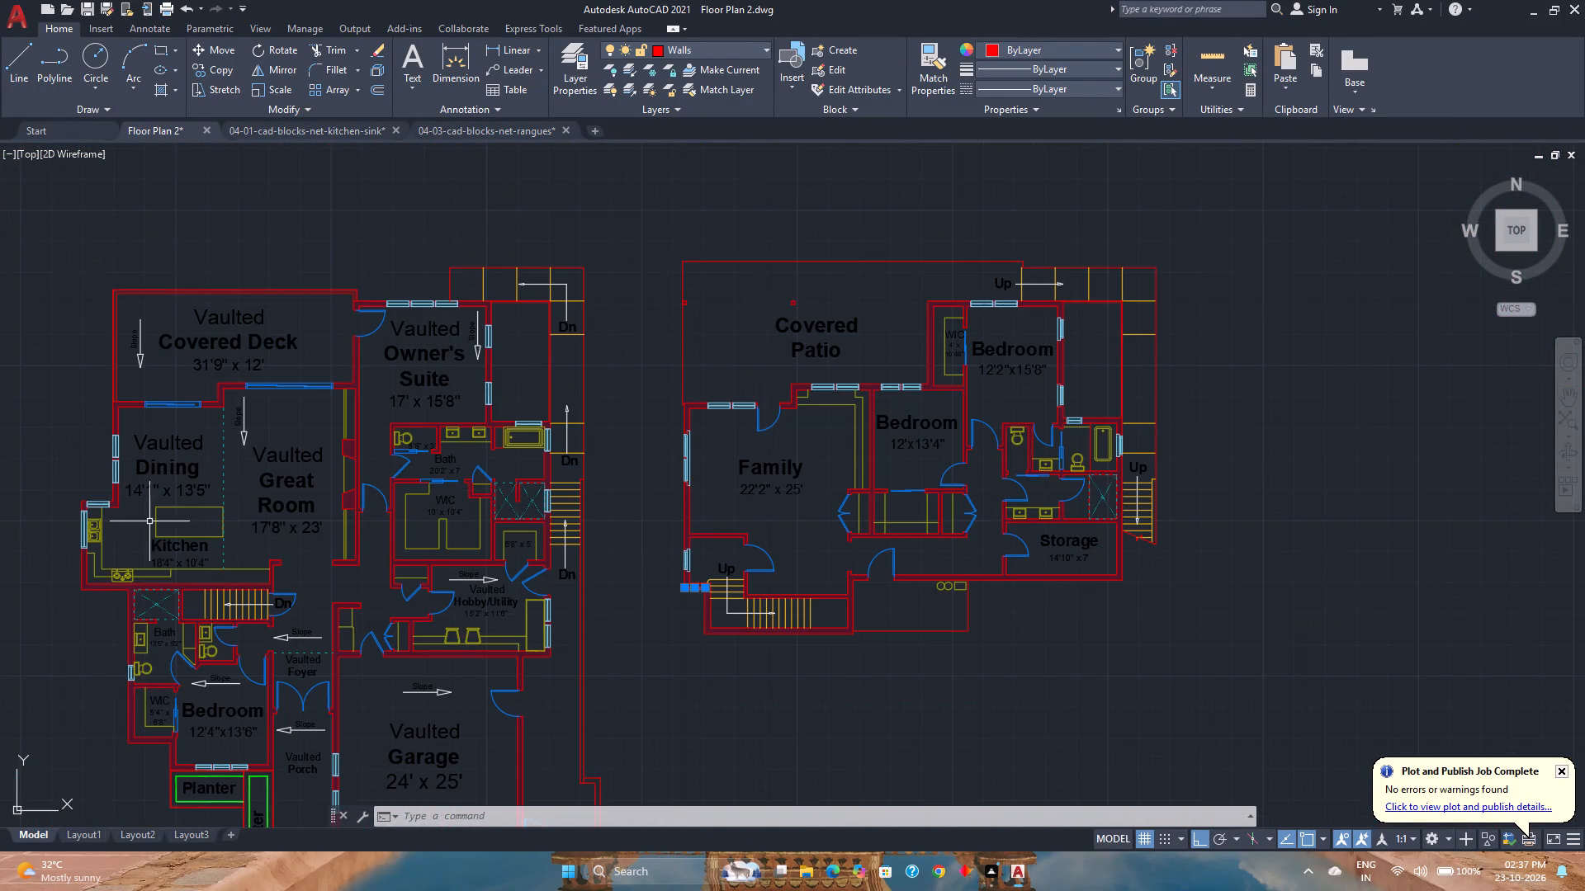
{"action": "scroll", "coordinate": [149, 521], "scroll_direction": "up", "scroll_amount": 1}
{"action": "middle_click_drag", "start_coordinate": [149, 521], "coordinate": [433, 530]}
{"action": "middle_click", "coordinate": [433, 530]}
{"action": "scroll", "coordinate": [433, 530], "scroll_direction": "down", "scroll_amount": 2}
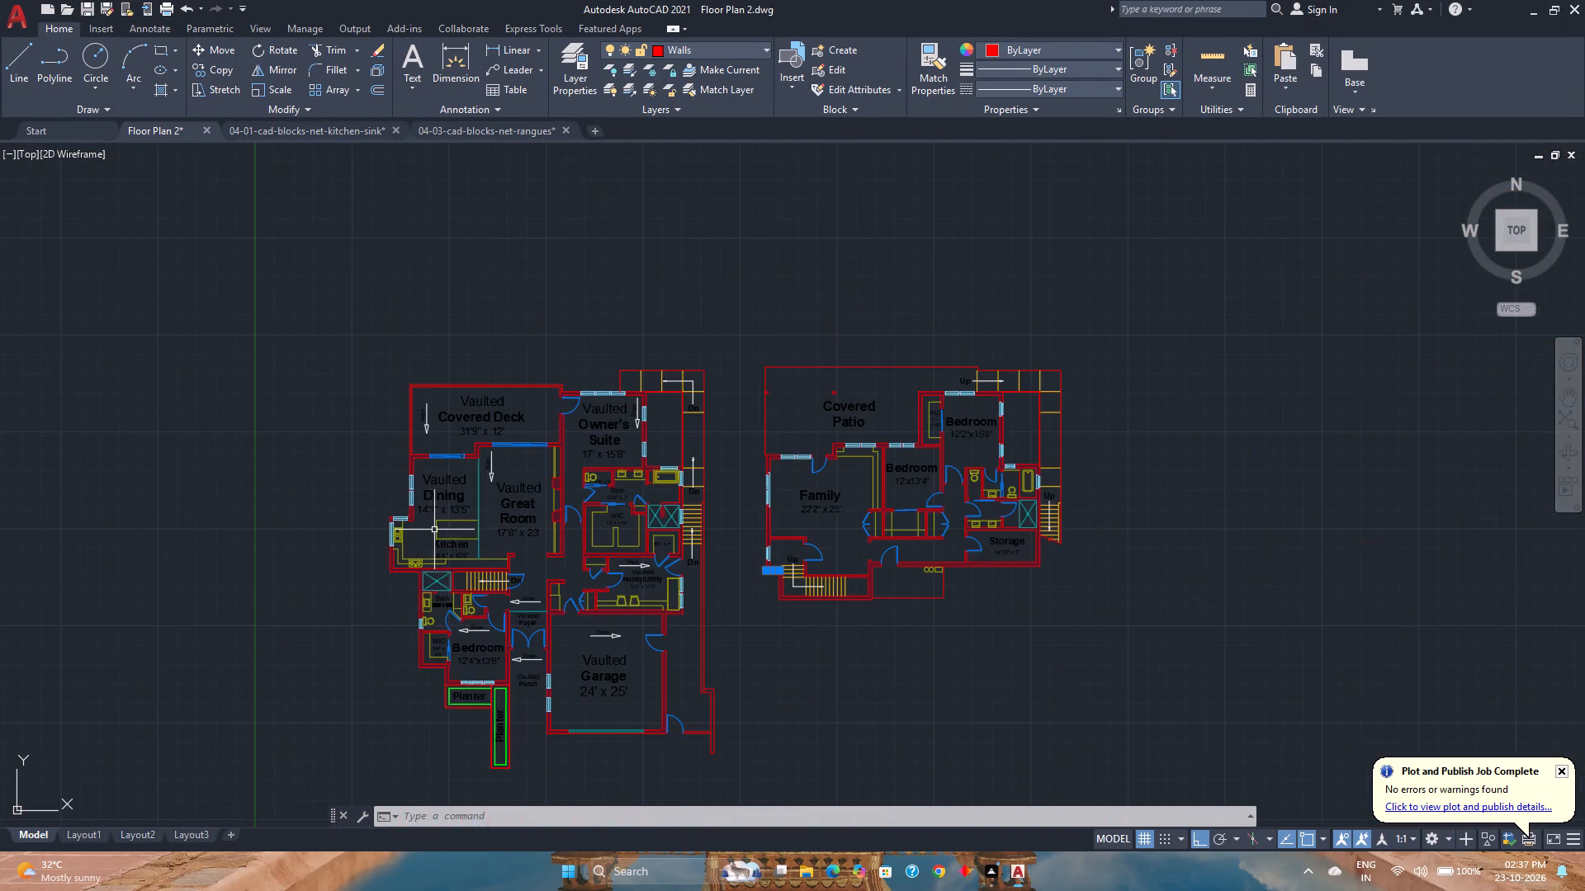
{"action": "scroll", "coordinate": [542, 563], "scroll_direction": "up", "scroll_amount": 2}
{"action": "scroll", "coordinate": [542, 563], "scroll_direction": "down", "scroll_amount": 1}
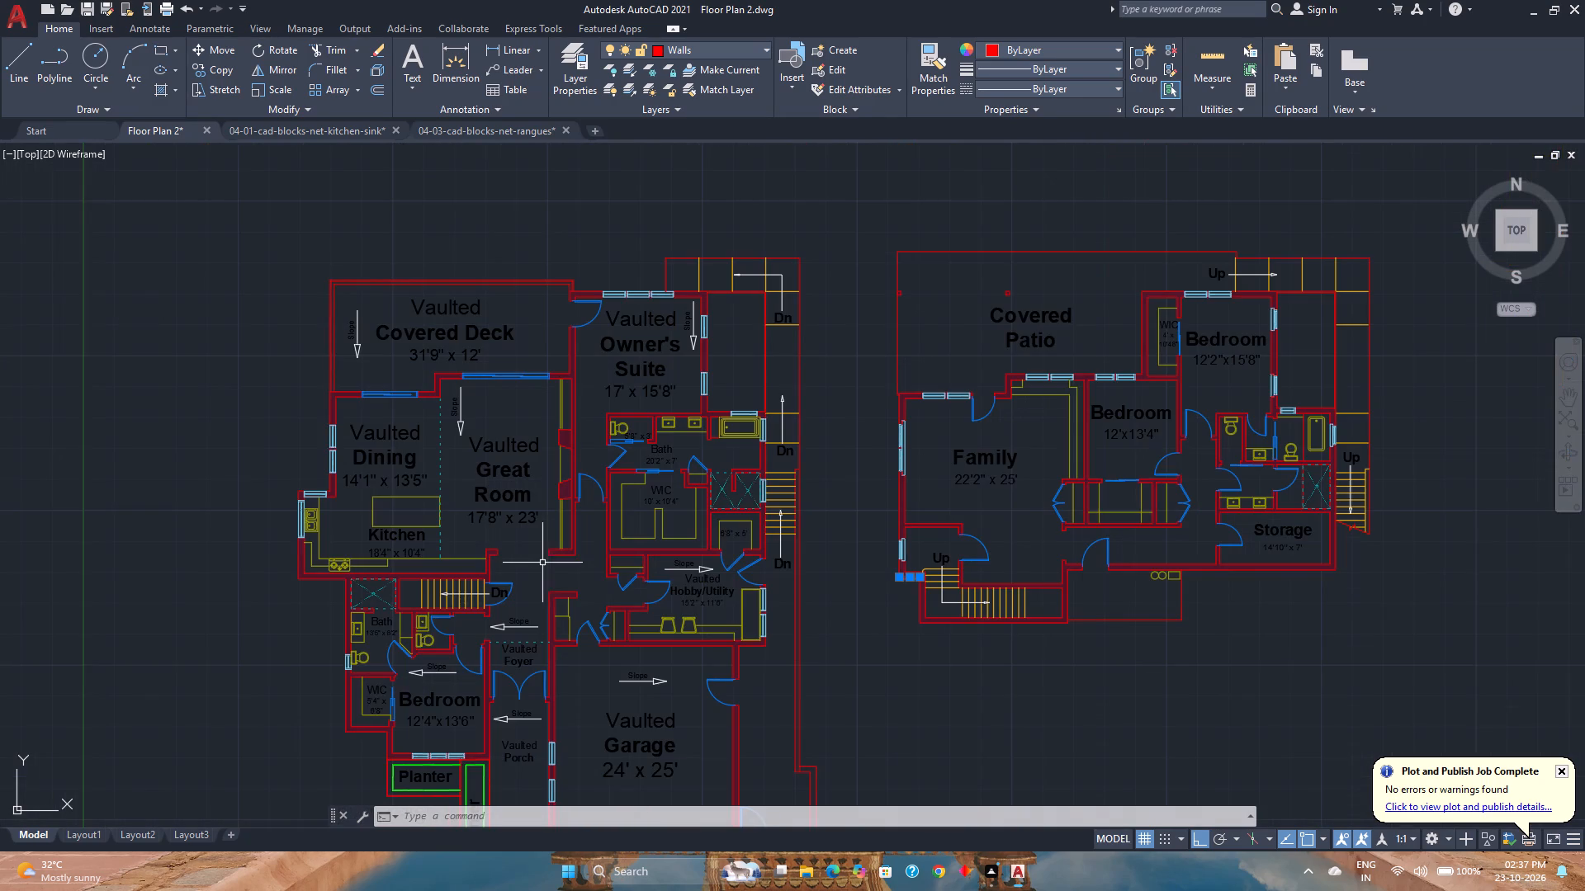
{"action": "scroll", "coordinate": [542, 563], "scroll_direction": "down", "scroll_amount": 1}
{"action": "scroll", "coordinate": [721, 575], "scroll_direction": "up", "scroll_amount": 1}
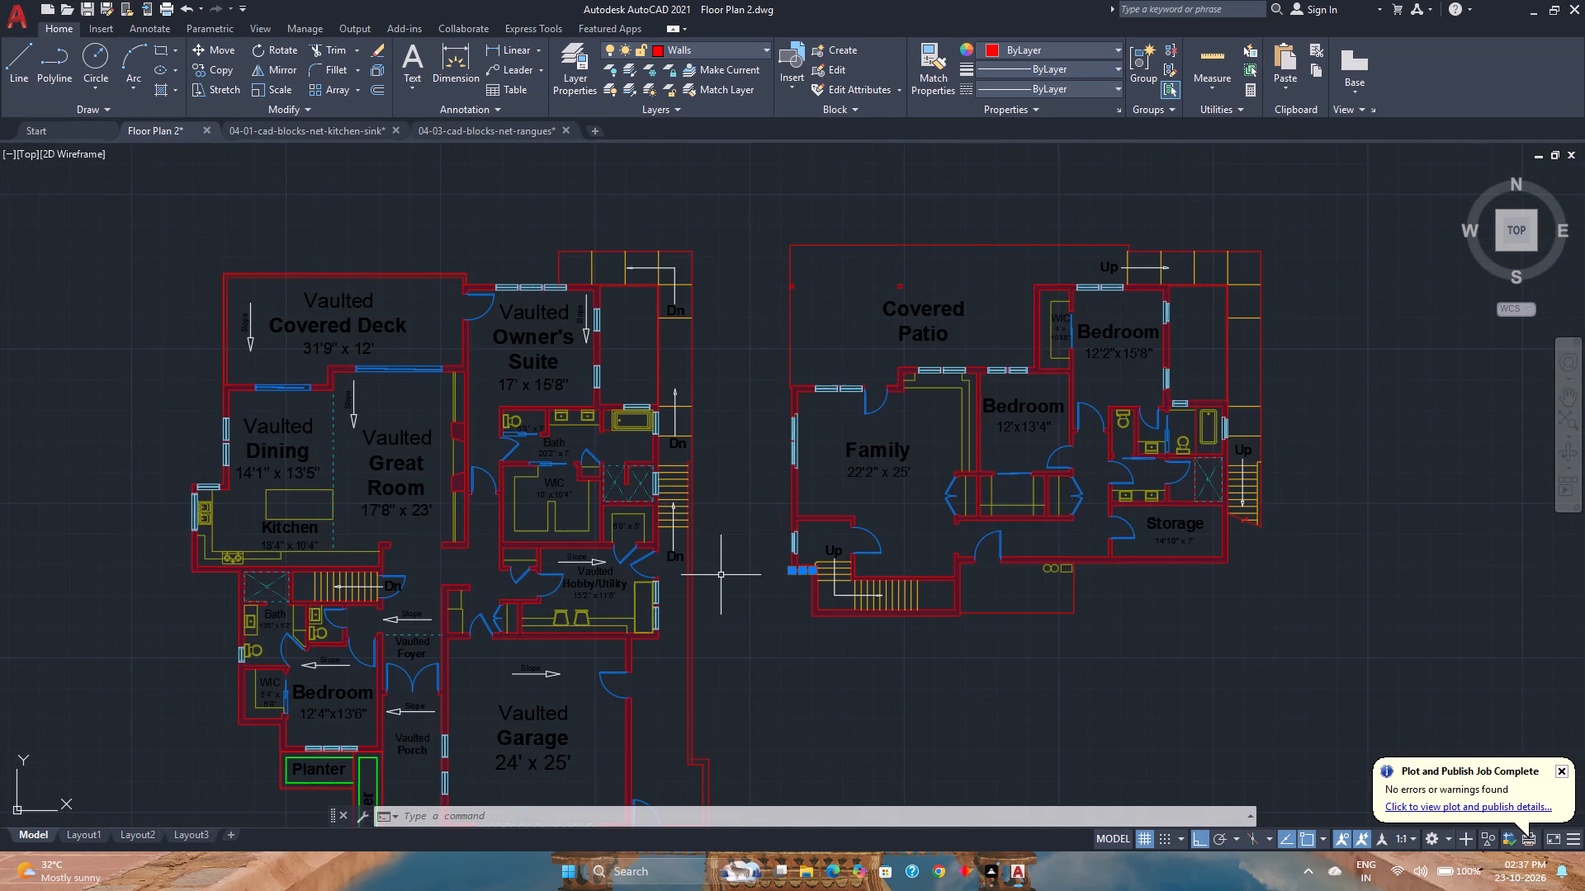
{"action": "scroll", "coordinate": [721, 575], "scroll_direction": "up", "scroll_amount": 2}
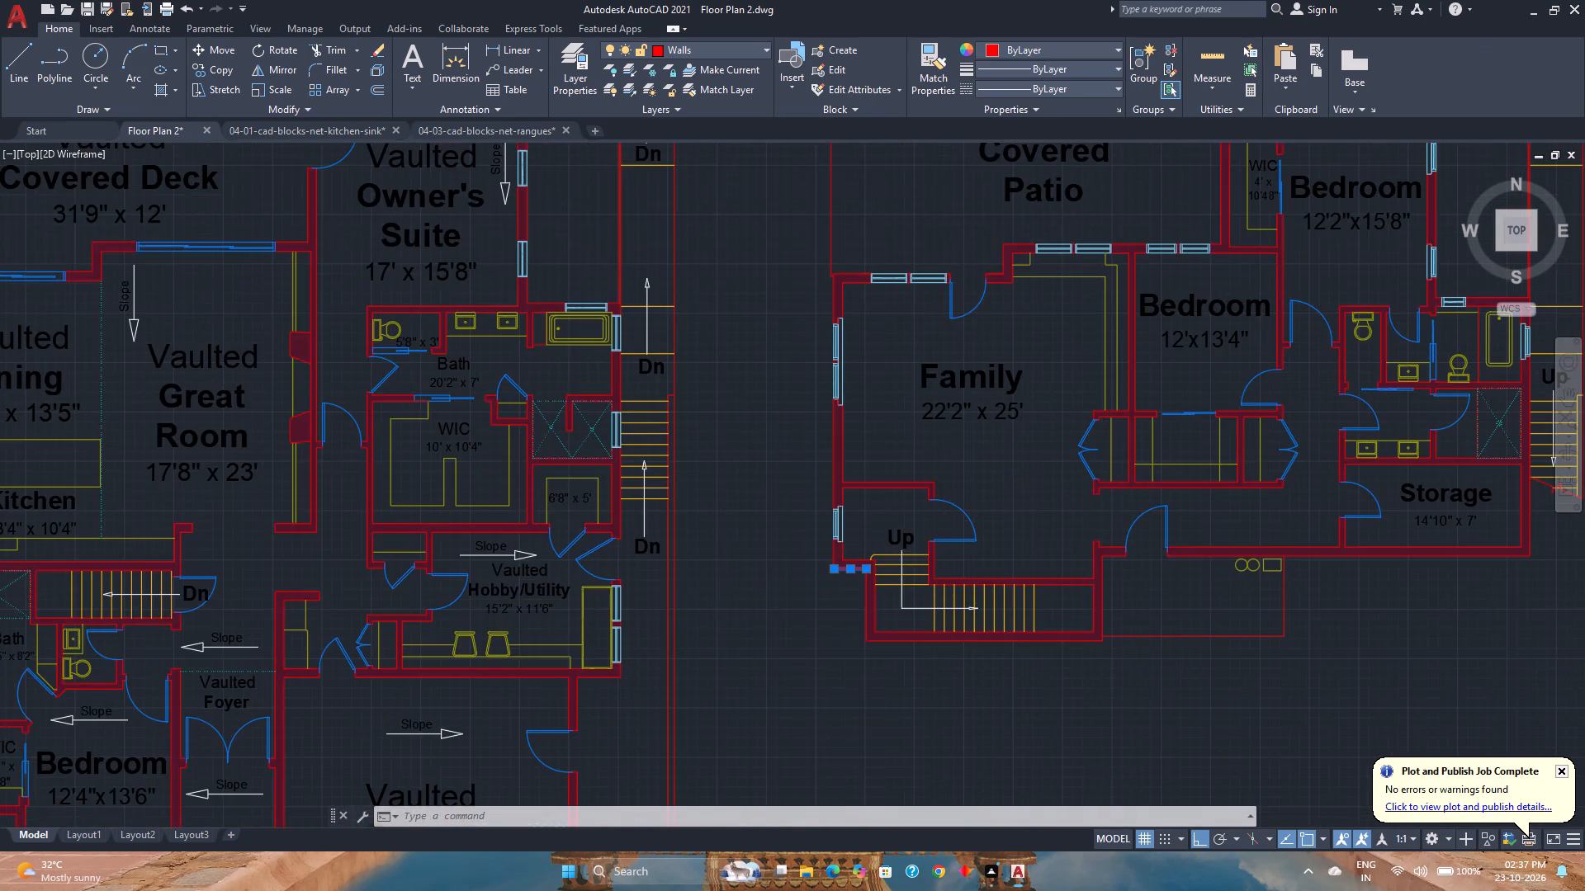
{"action": "scroll", "coordinate": [721, 575], "scroll_direction": "down", "scroll_amount": 2}
{"action": "scroll", "coordinate": [1009, 630], "scroll_direction": "up", "scroll_amount": 1}
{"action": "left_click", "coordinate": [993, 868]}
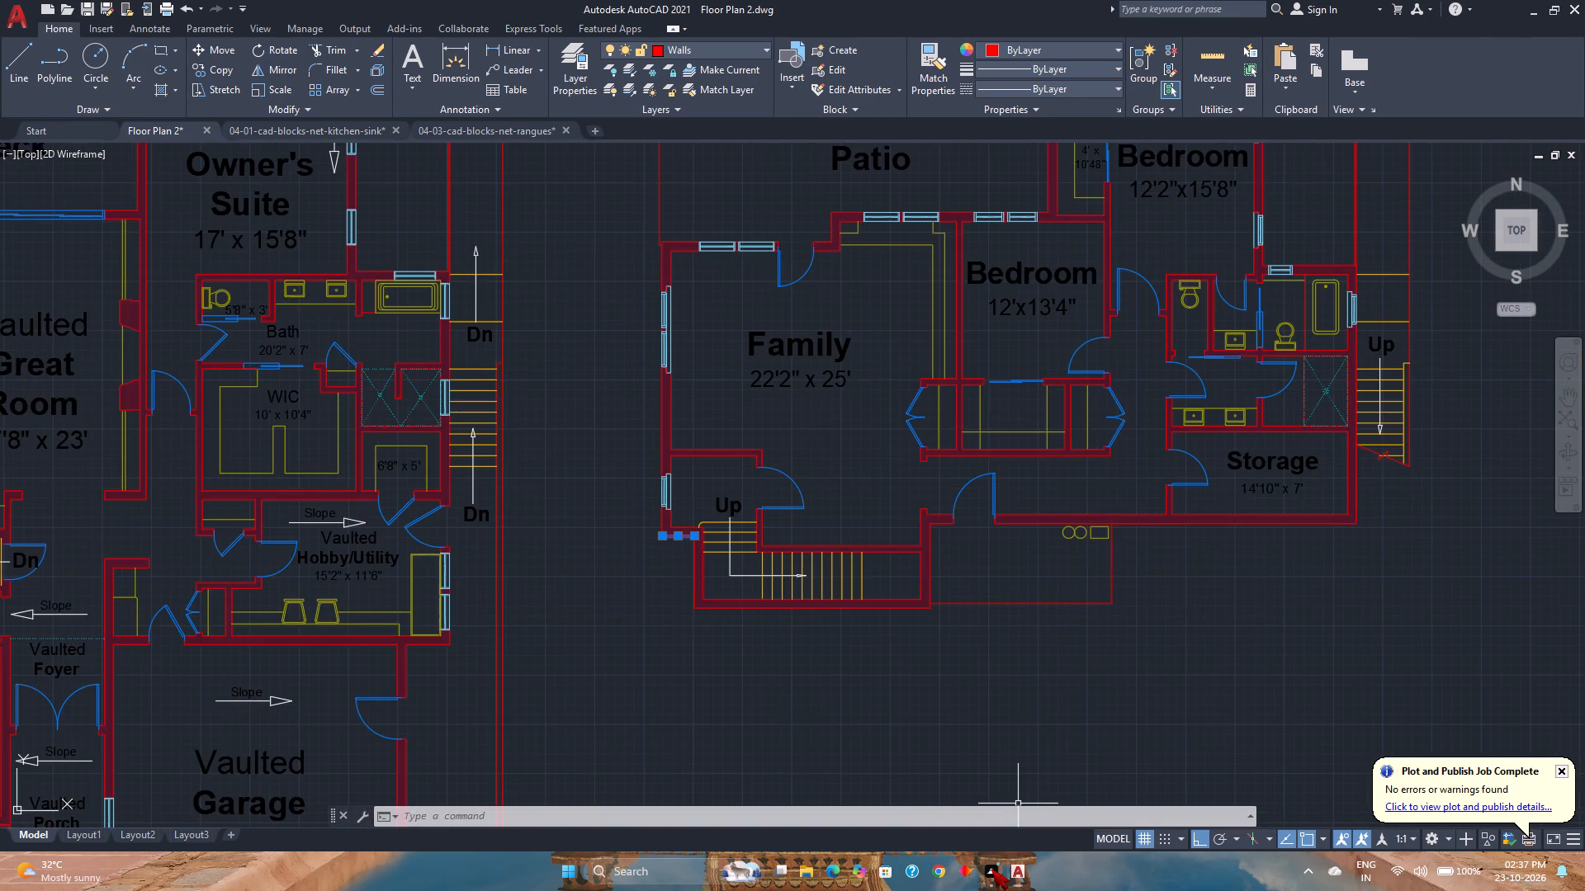
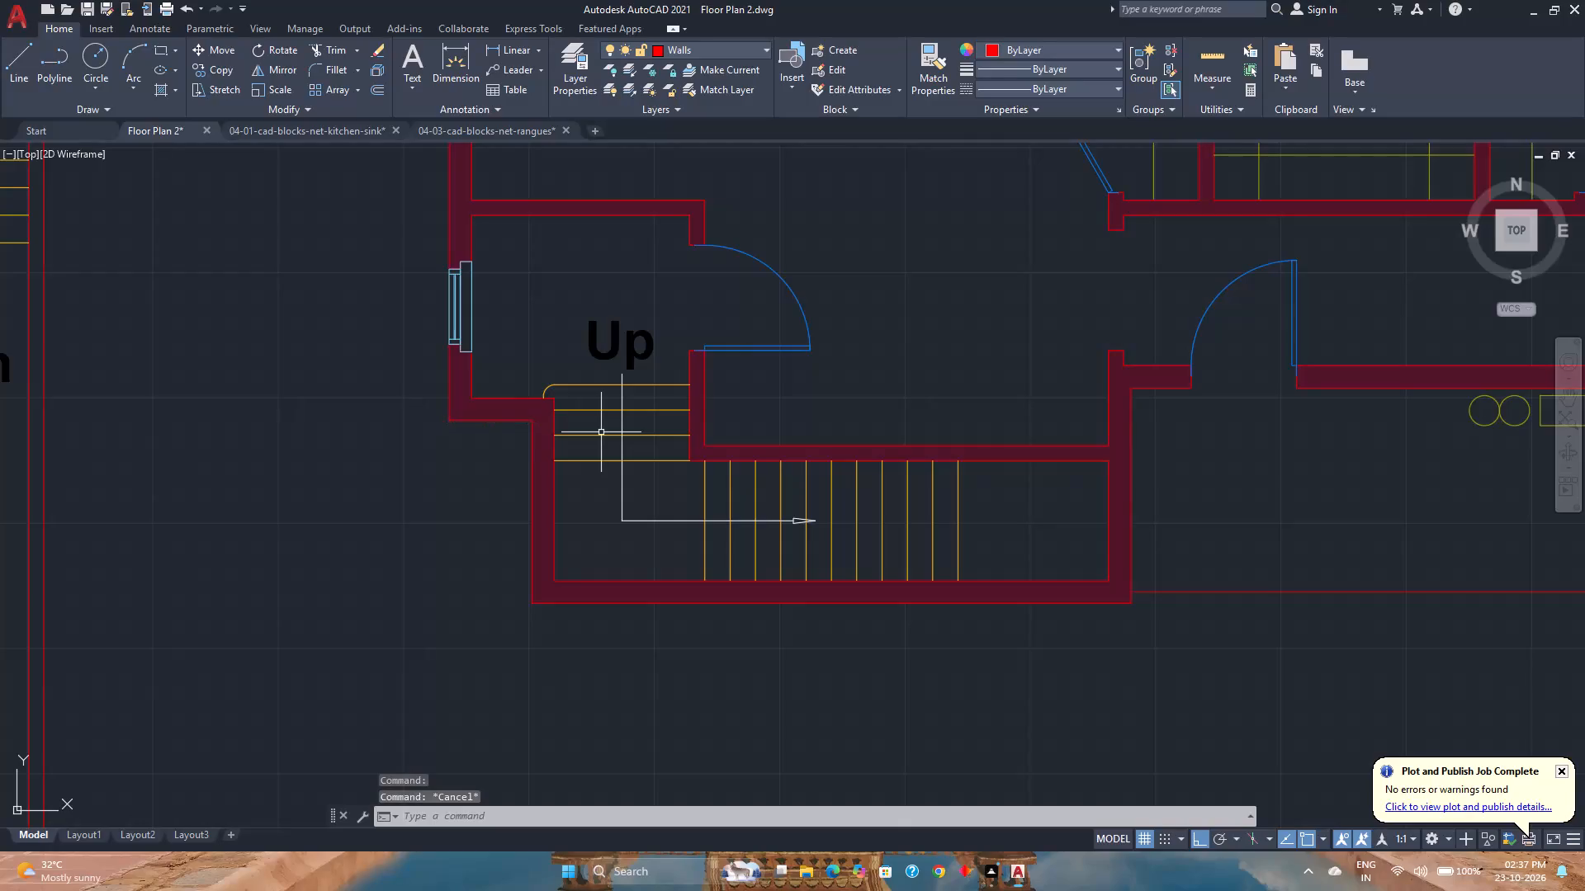
Examine both floor plans as a whole, plus the owner's suite, bath and closet area and the 12'2"x15'8" bedroom beside the outside stairs.
{"action": "scroll", "coordinate": [601, 432], "scroll_direction": "down", "scroll_amount": 3}
{"action": "middle_click_drag", "start_coordinate": [546, 455], "coordinate": [830, 526]}
{"action": "middle_click", "coordinate": [830, 526]}
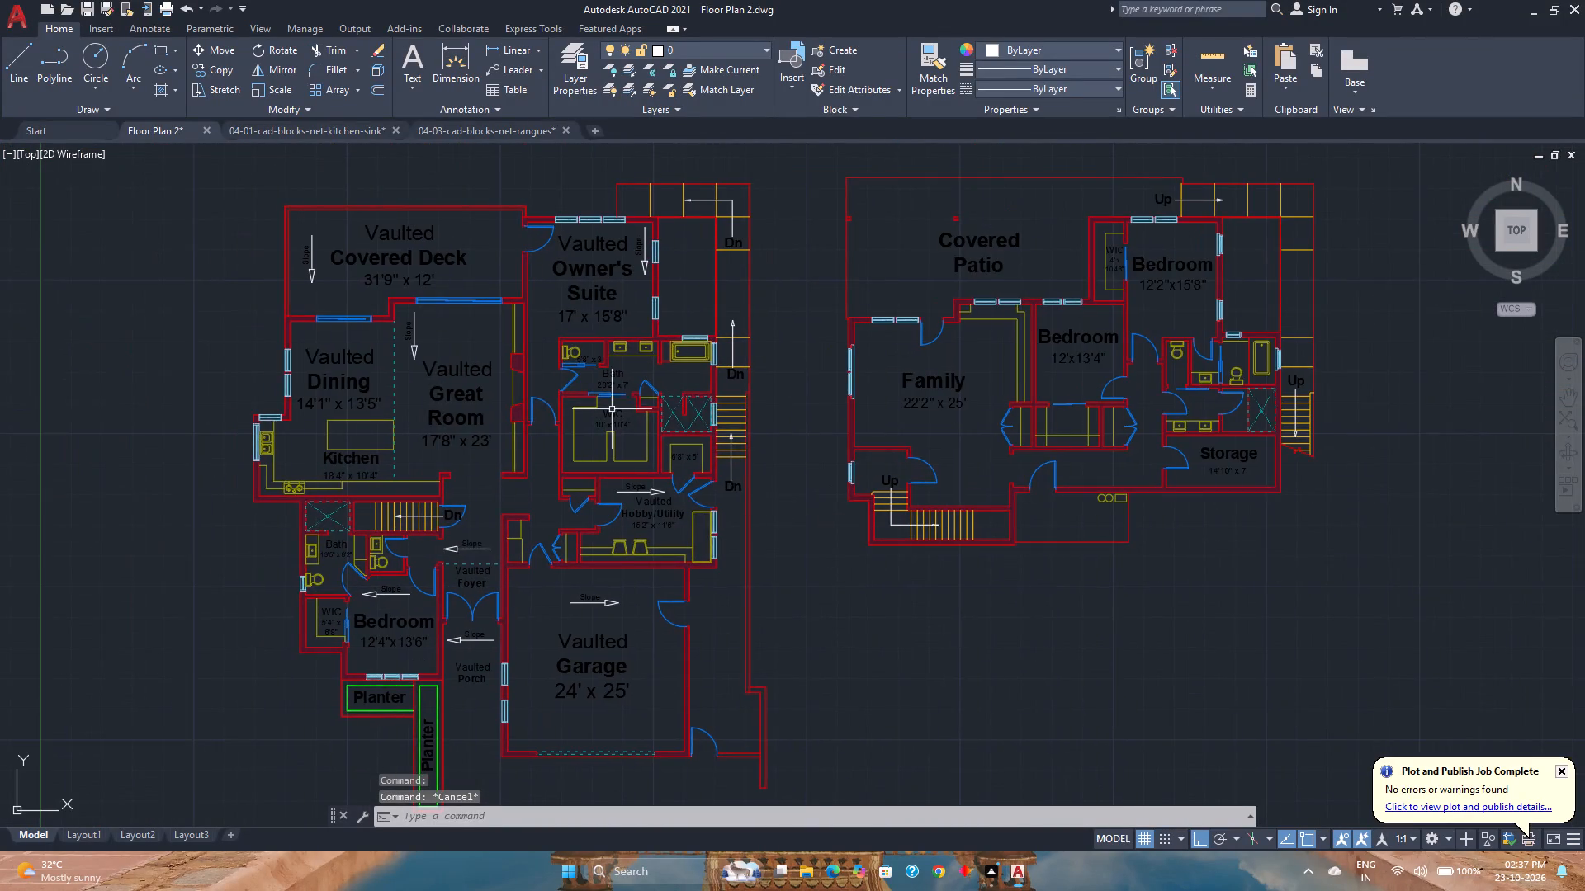
{"action": "scroll", "coordinate": [542, 360], "scroll_direction": "up", "scroll_amount": 3}
{"action": "scroll", "coordinate": [488, 370], "scroll_direction": "down", "scroll_amount": 2}
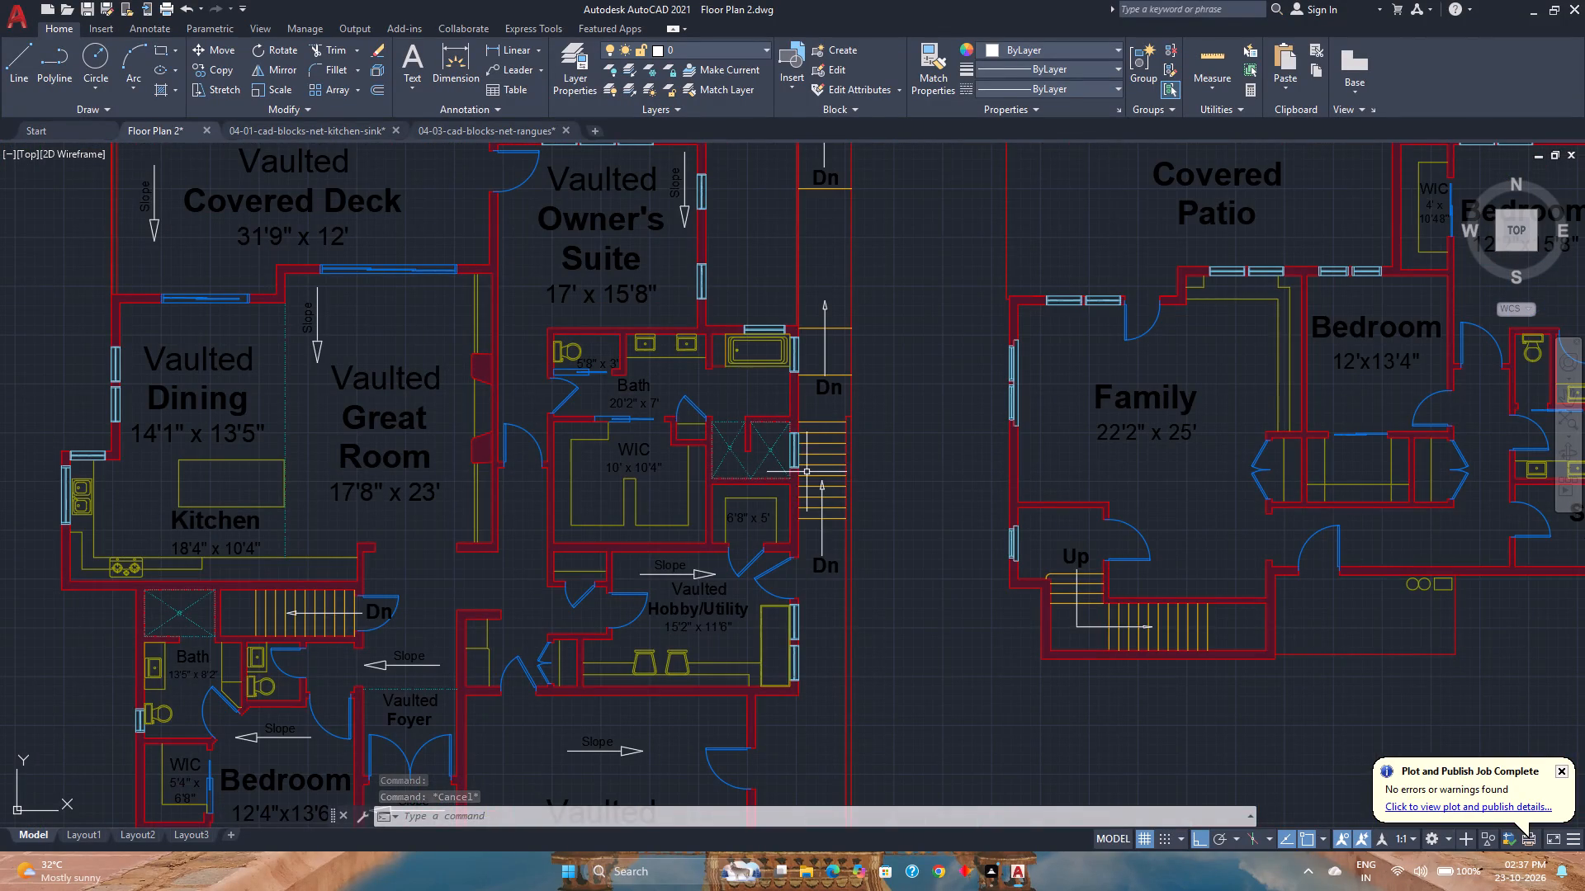
{"action": "middle_click", "coordinate": [807, 472]}
{"action": "middle_click_drag", "start_coordinate": [802, 472], "coordinate": [779, 470]}
{"action": "middle_click", "coordinate": [770, 471]}
{"action": "scroll", "coordinate": [769, 471], "scroll_direction": "down", "scroll_amount": 2}
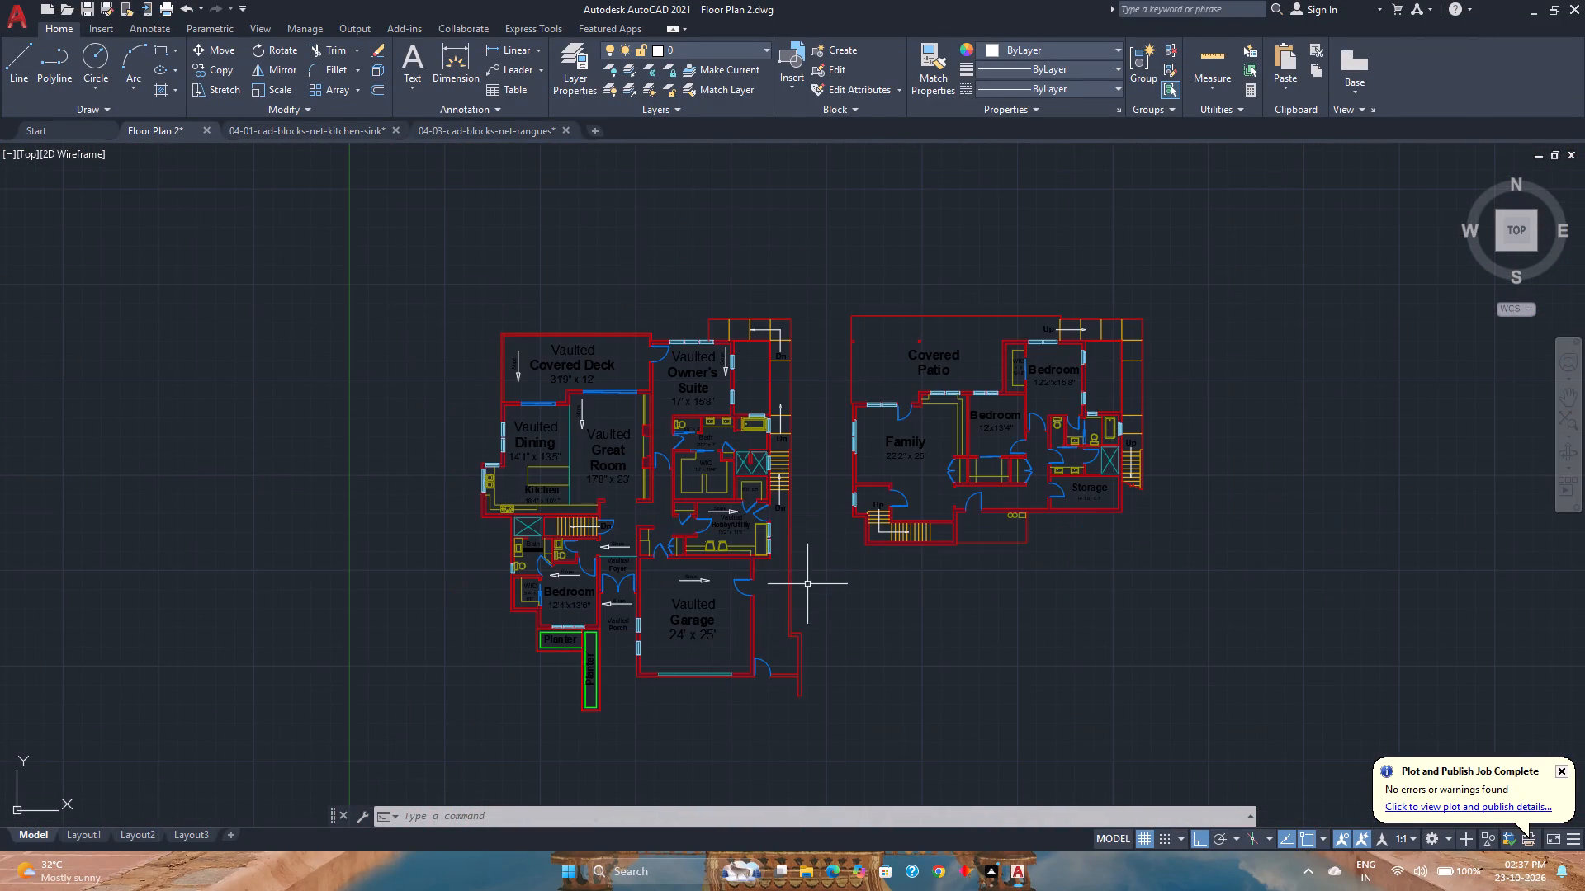
{"action": "scroll", "coordinate": [1102, 345], "scroll_direction": "up", "scroll_amount": 5}
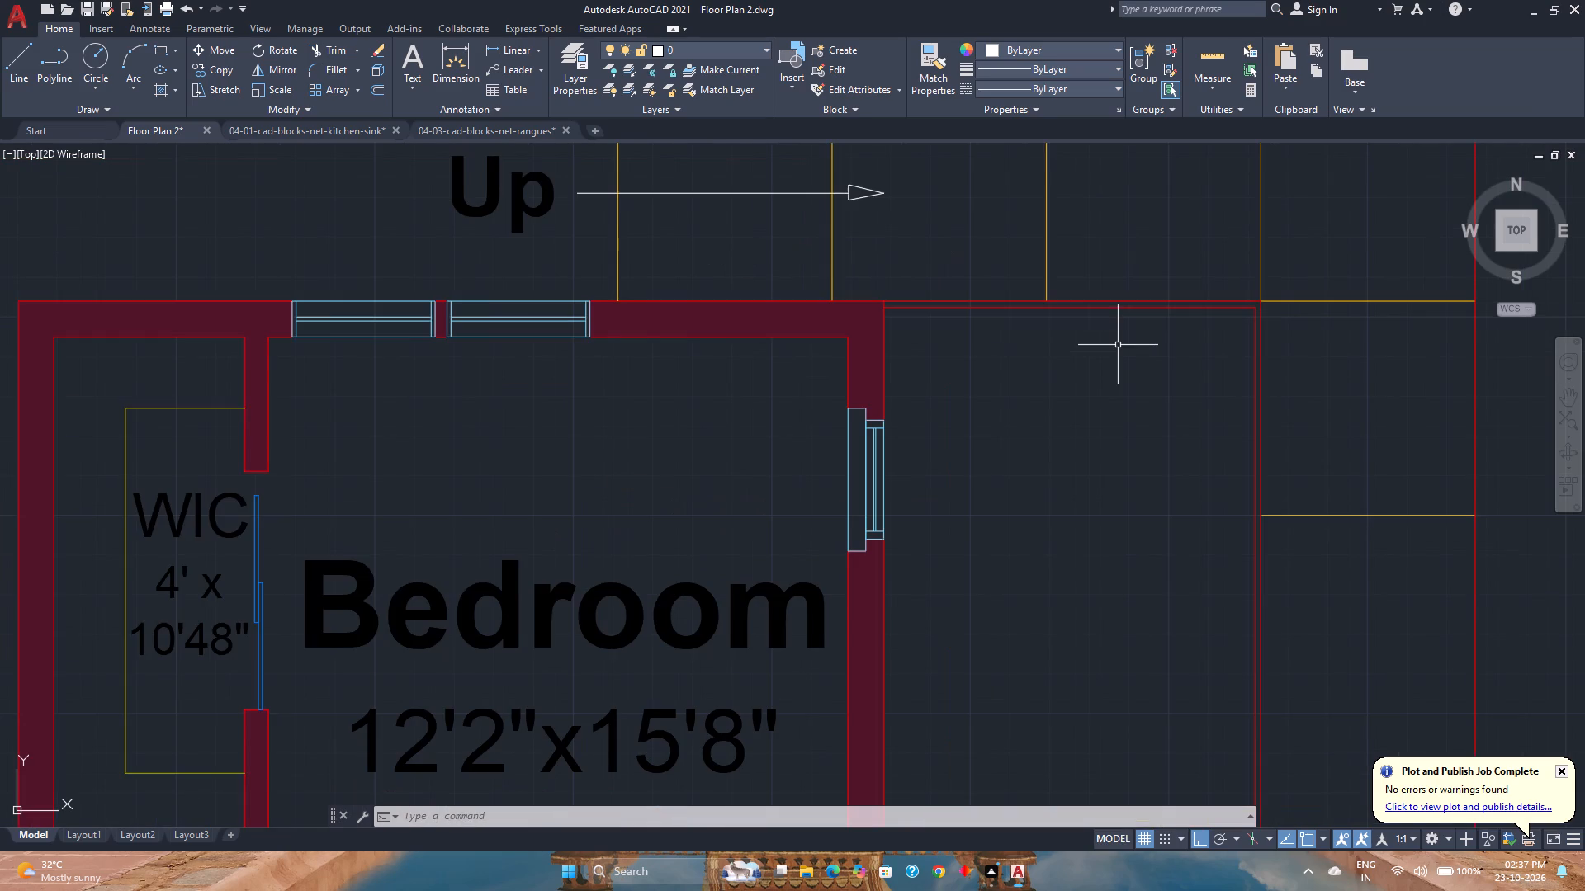
Save the Floor Plan 2 drawing with both floor plans framed in model space.
{"action": "key", "text": "ctrl+s"}
{"action": "scroll", "coordinate": [1067, 373], "scroll_direction": "down", "scroll_amount": 5}
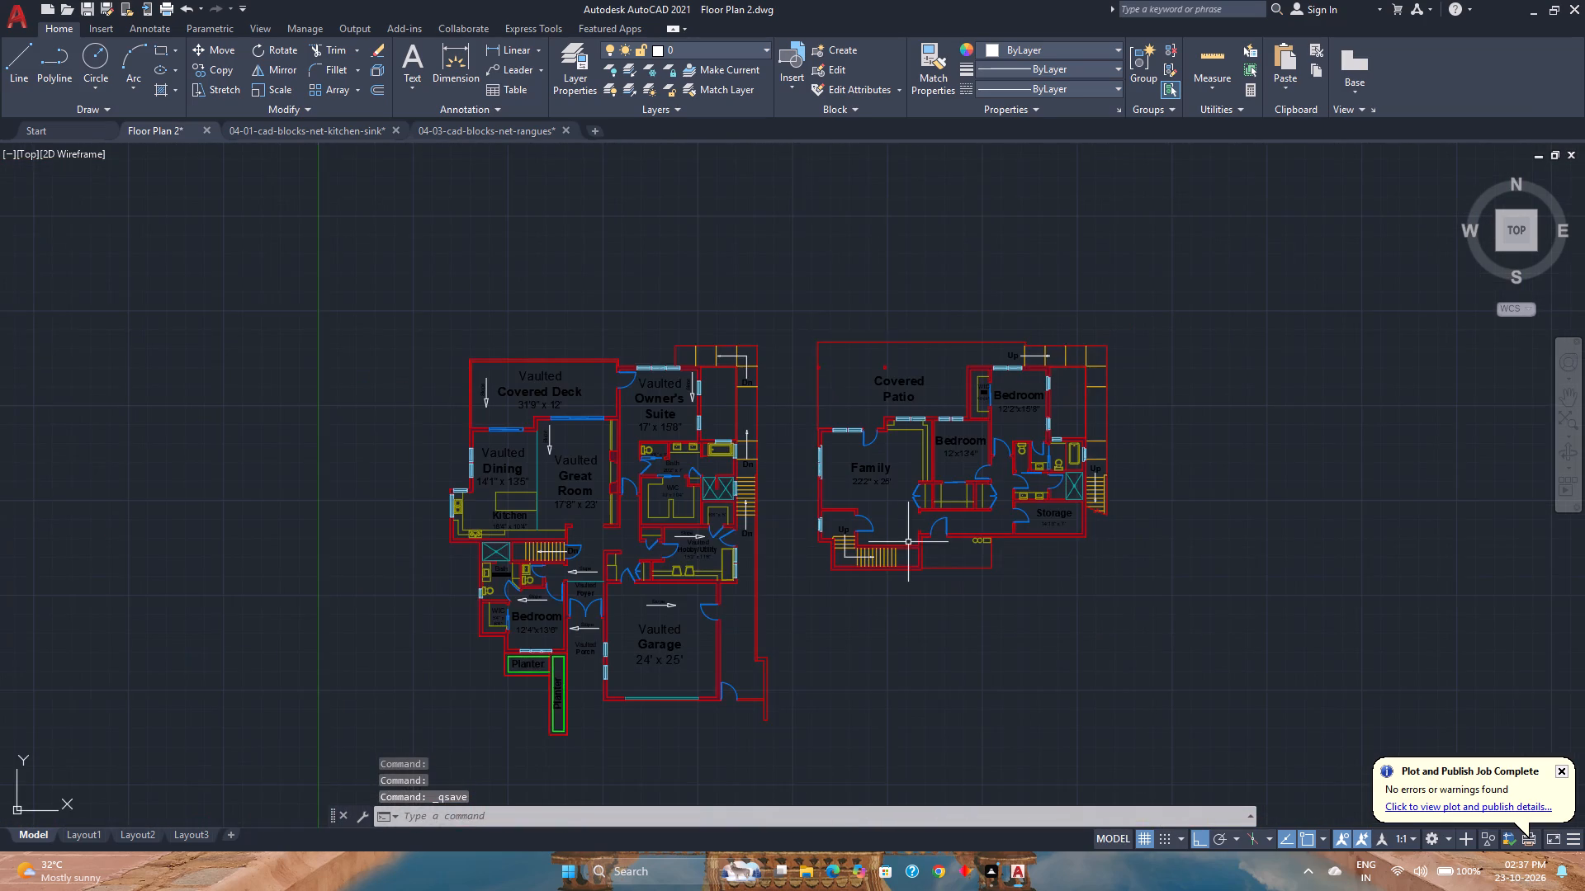
{"action": "middle_click_drag", "start_coordinate": [908, 542], "coordinate": [923, 510]}
{"action": "scroll", "coordinate": [923, 510], "scroll_direction": "up", "scroll_amount": 1}
{"action": "middle_click_drag", "start_coordinate": [754, 529], "coordinate": [779, 501]}
{"action": "middle_click", "coordinate": [779, 501]}
{"action": "middle_click", "coordinate": [779, 501]}
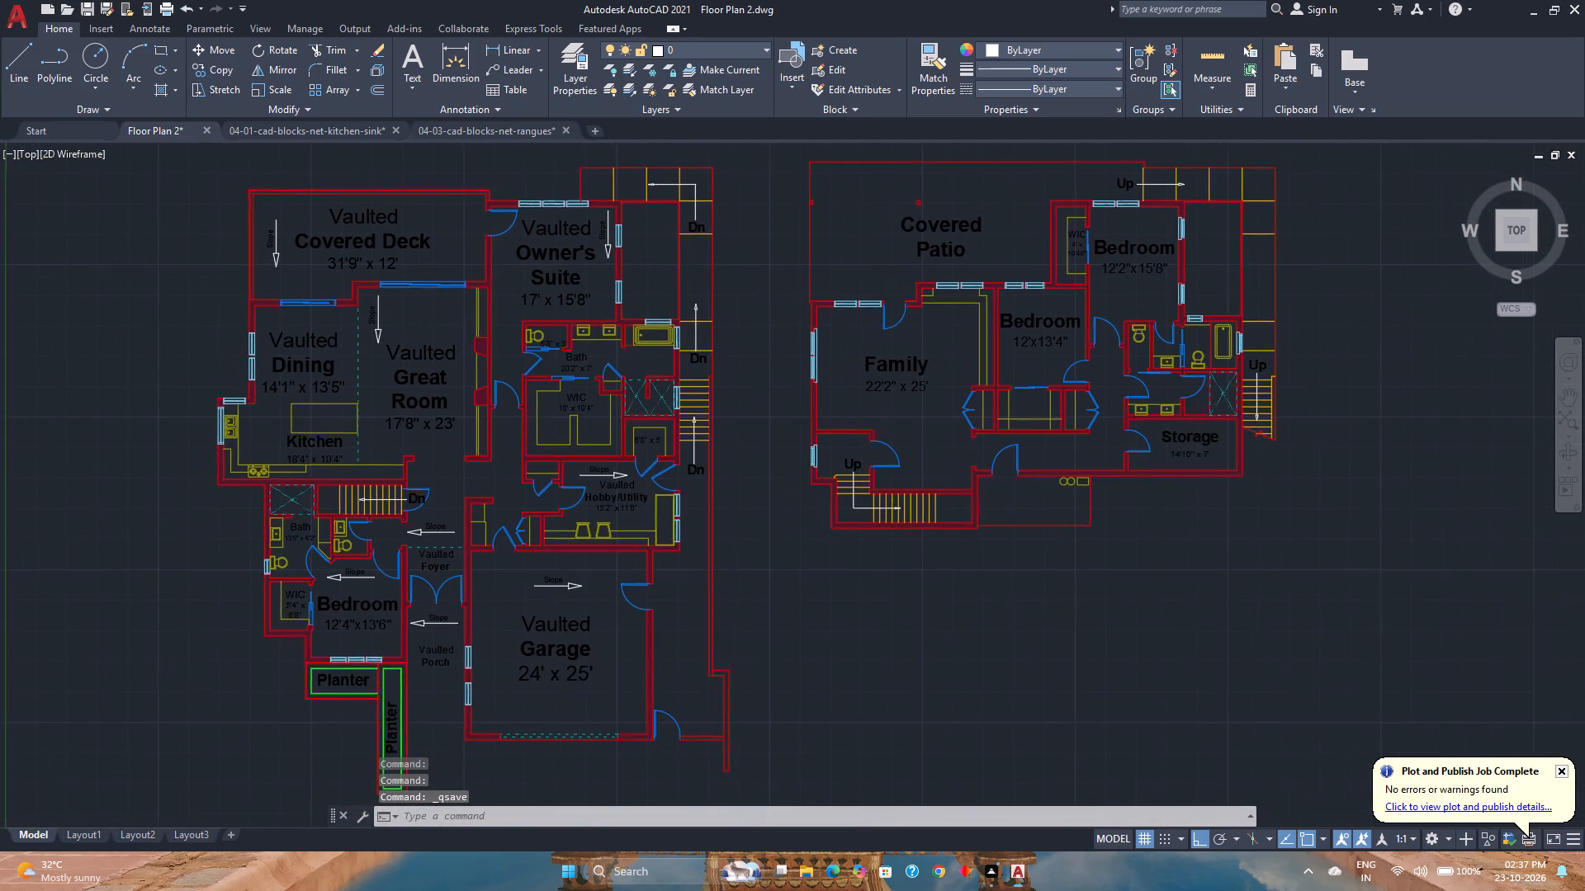
{"action": "key", "text": "ctrl+s"}
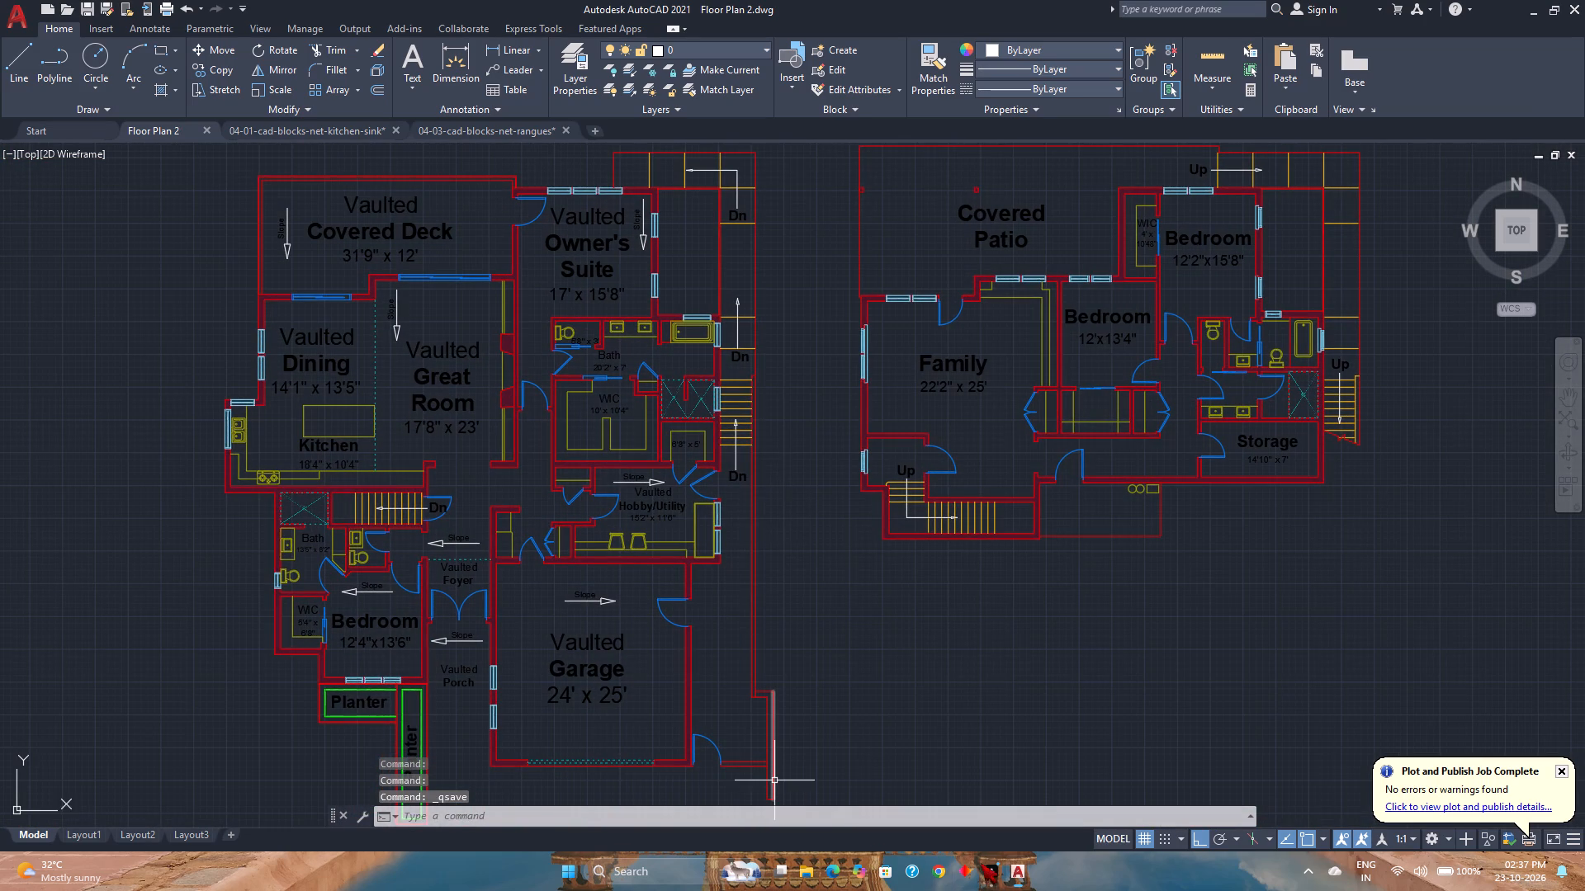